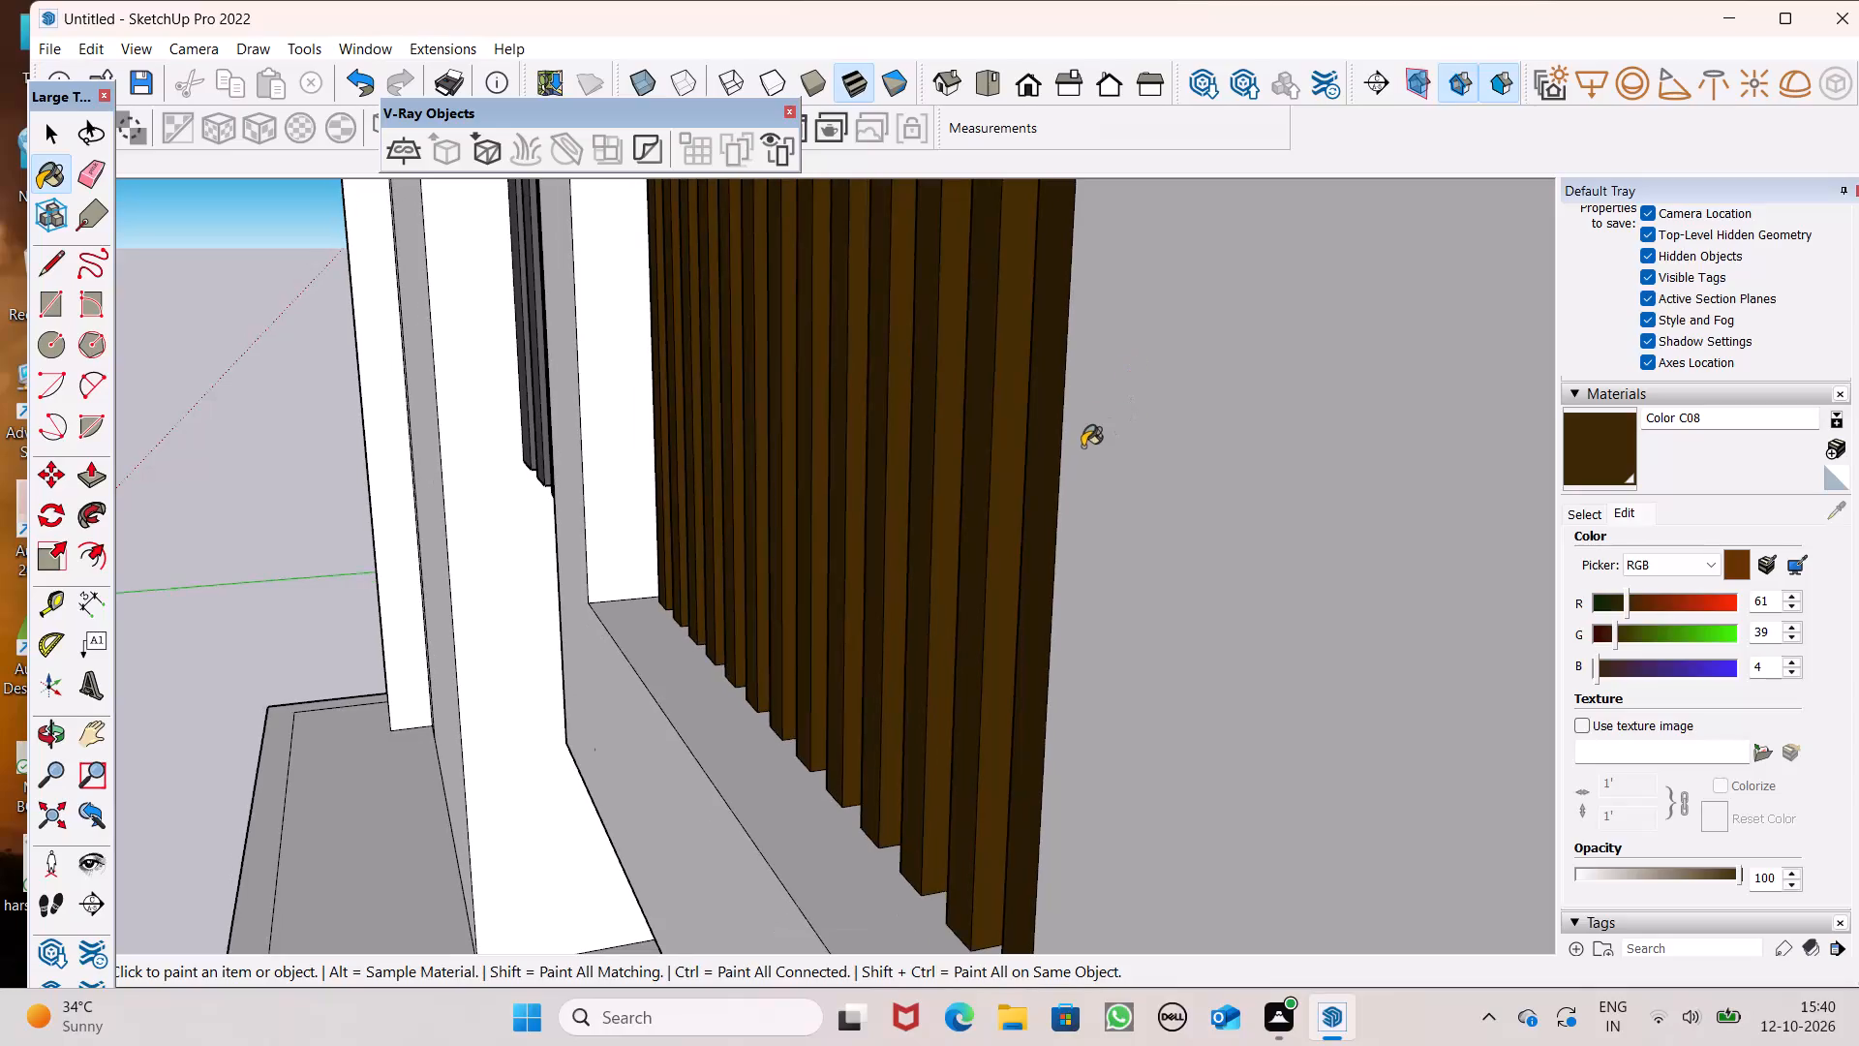
Paint the unpainted side faces of the first four slats at the near end of the slatted screen with Color C08.
scroll(1090, 436, down, 1)
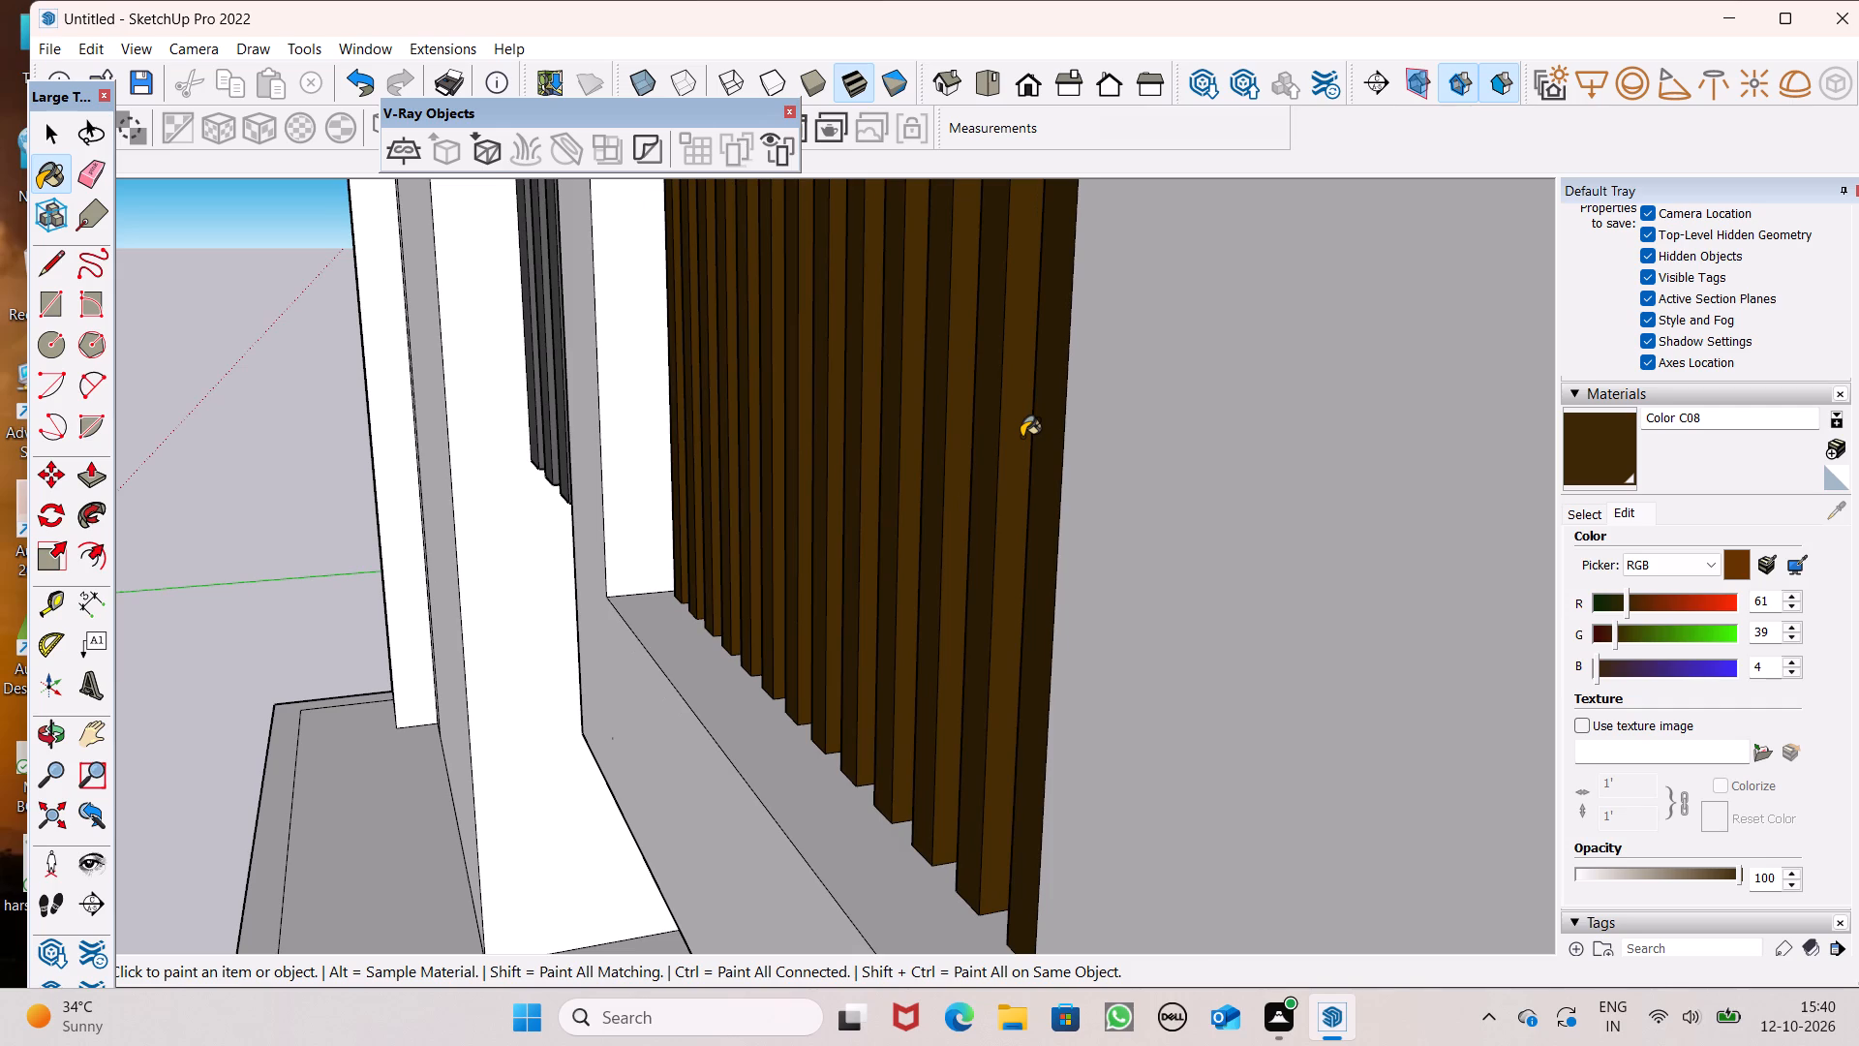
scroll(1021, 437, down, 4)
middle_drag(1009, 591, 1756, 552)
middle_drag(1109, 496, 1256, 560)
scroll(447, 565, up, 5)
middle_drag(702, 633, 608, 719)
scroll(544, 706, up, 7)
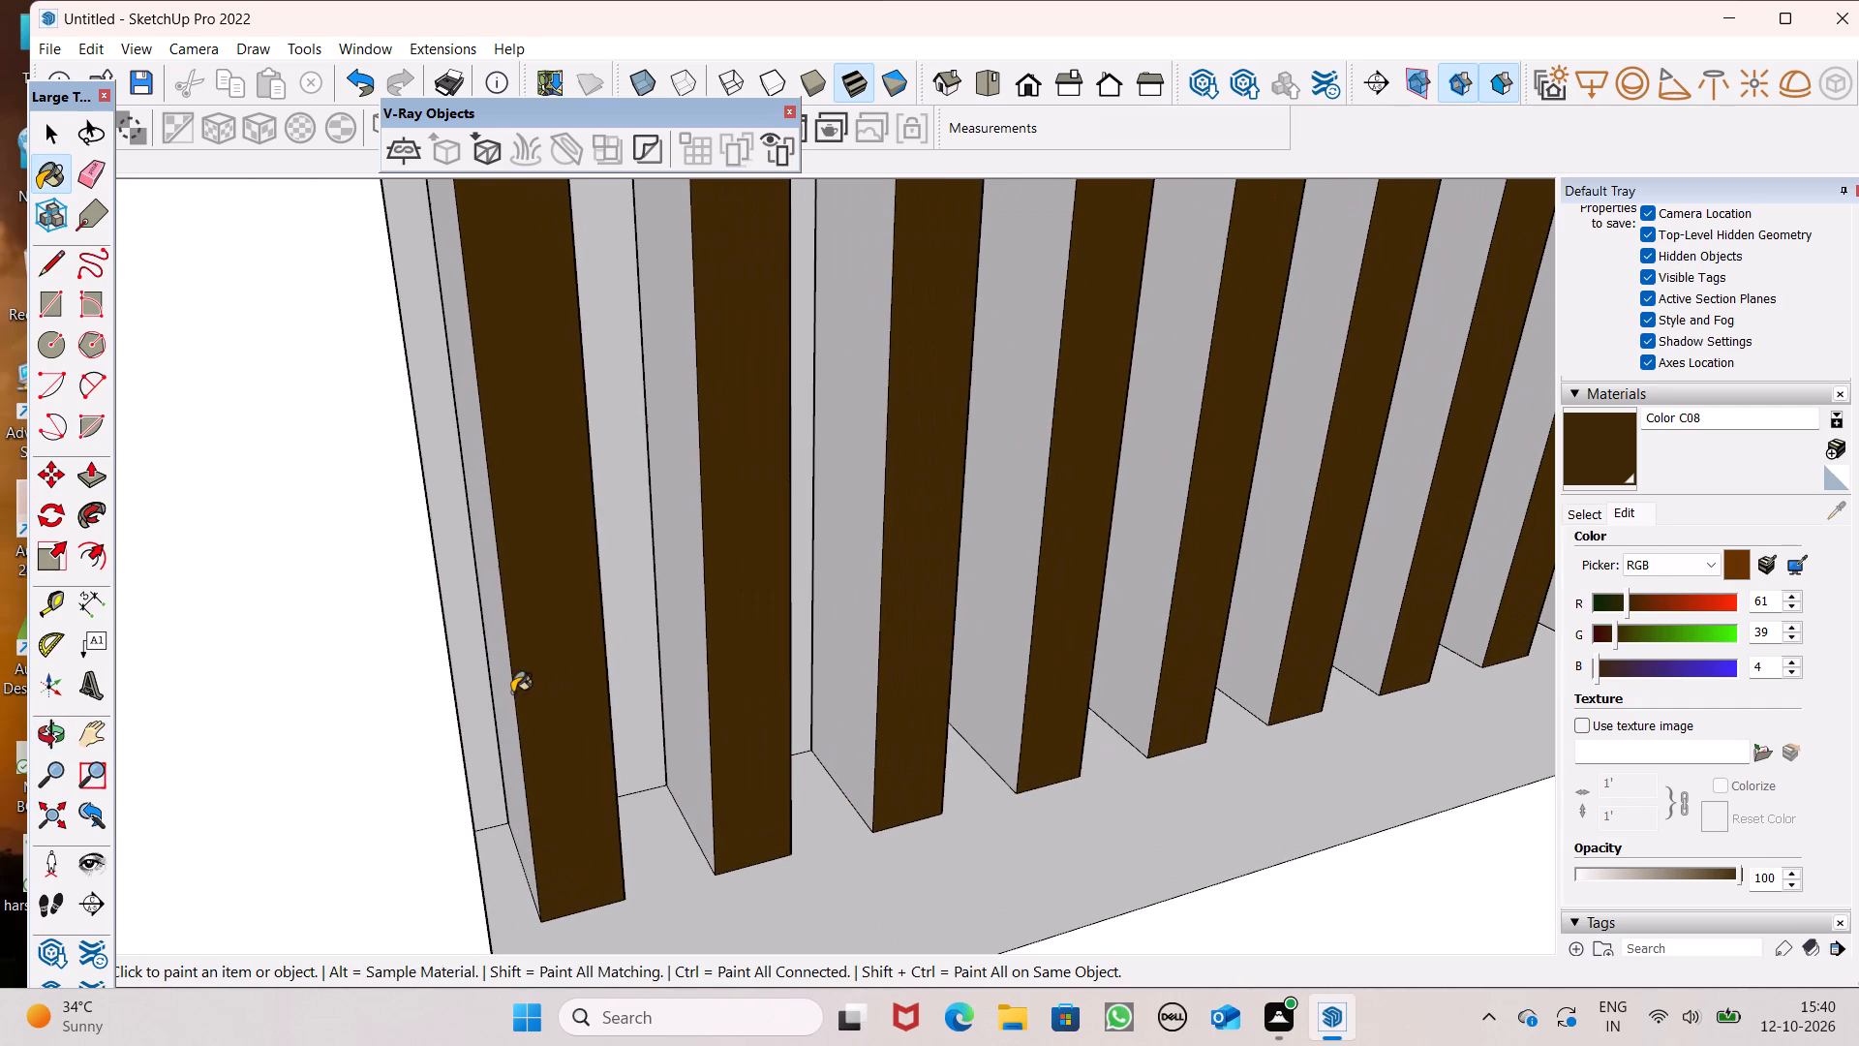
click(492, 689)
scroll(520, 690, up, 4)
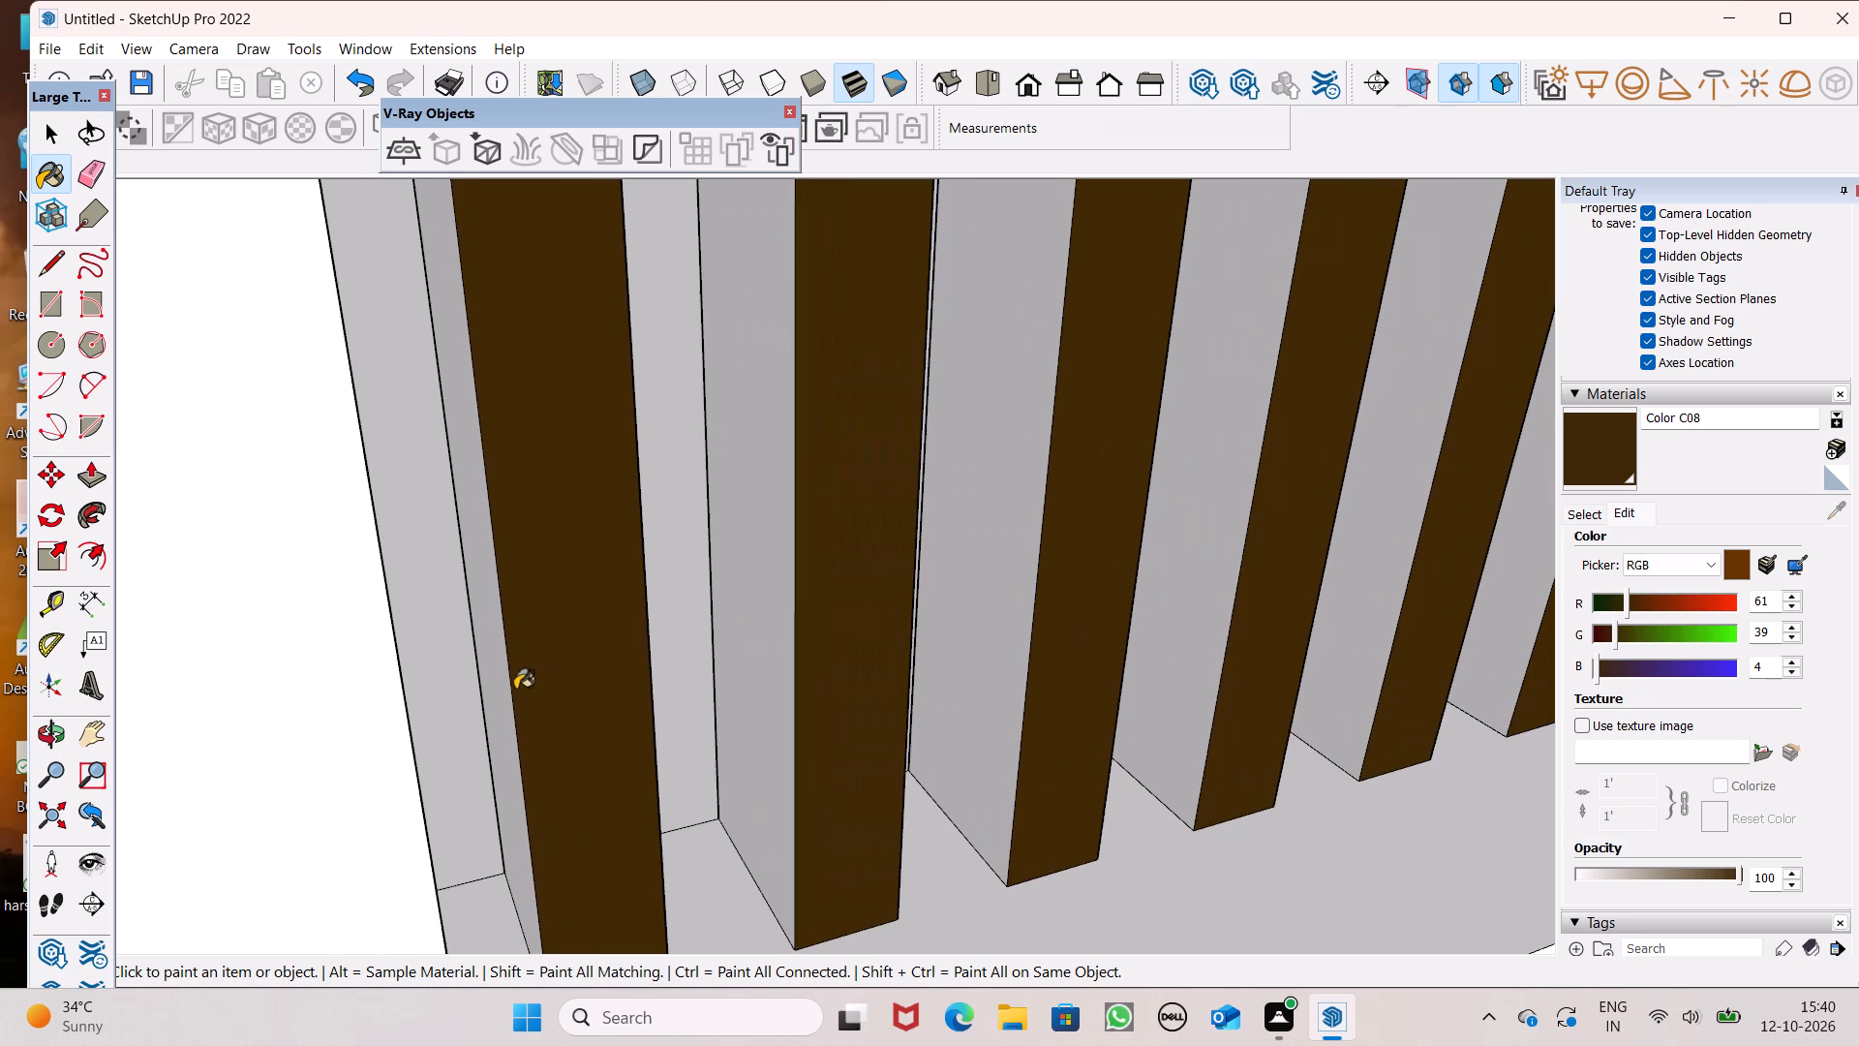
click(488, 686)
click(788, 651)
click(964, 629)
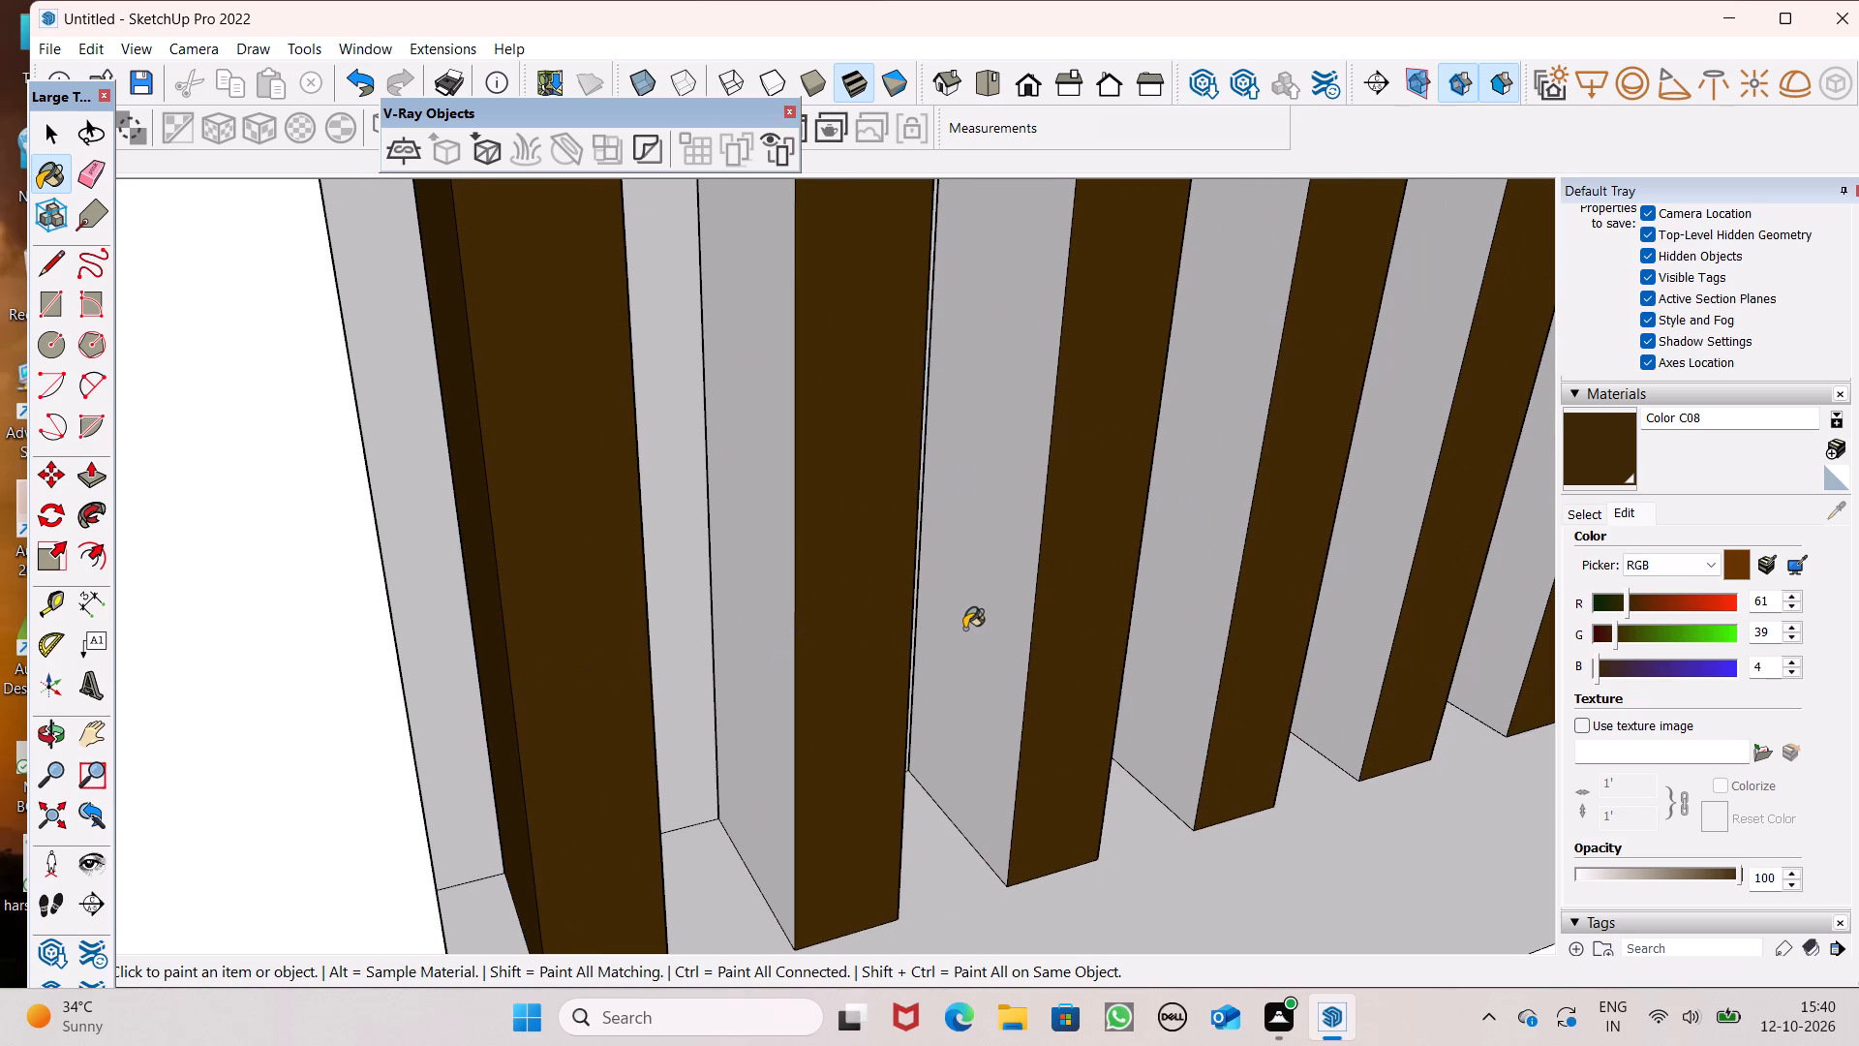
click(1204, 579)
Paint the unpainted side faces of the fifth through ninth slats along the same screen with Color C08.
scroll(1178, 581, down, 6)
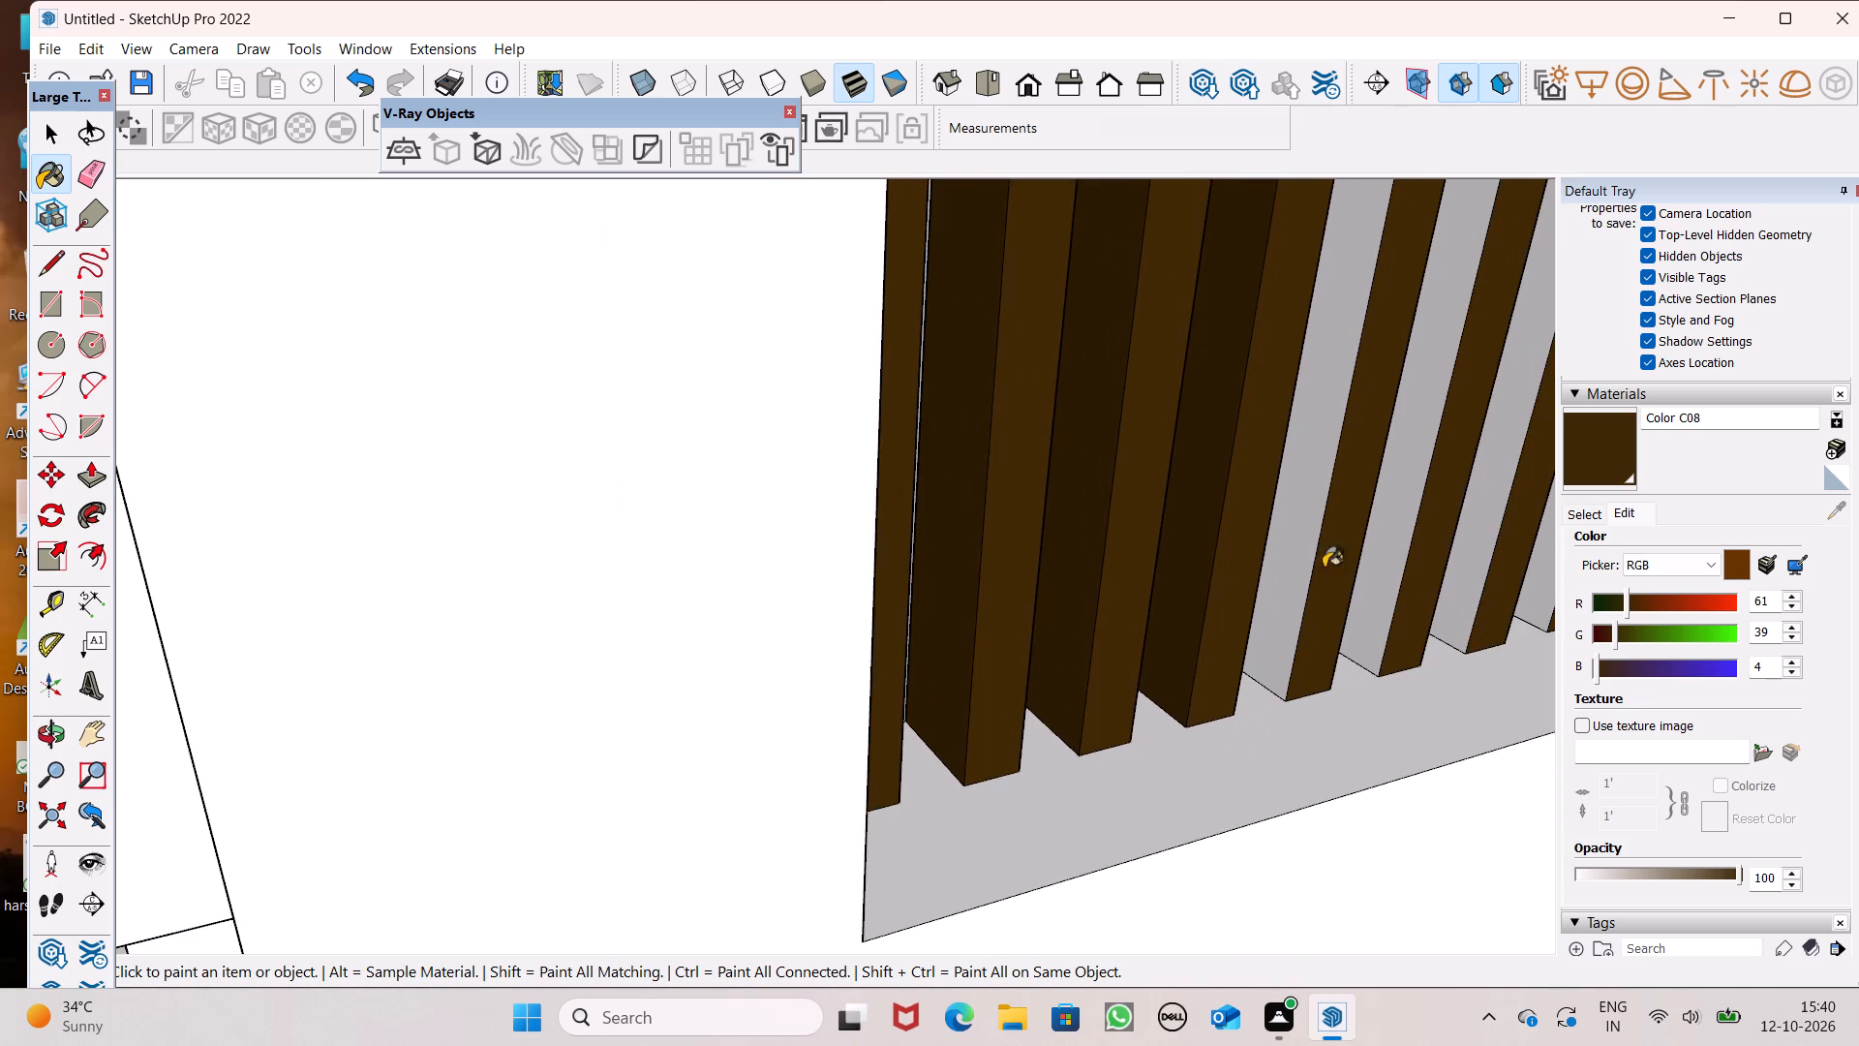
scroll(1328, 566, up, 3)
click(1299, 571)
click(1392, 550)
scroll(1421, 540, down, 4)
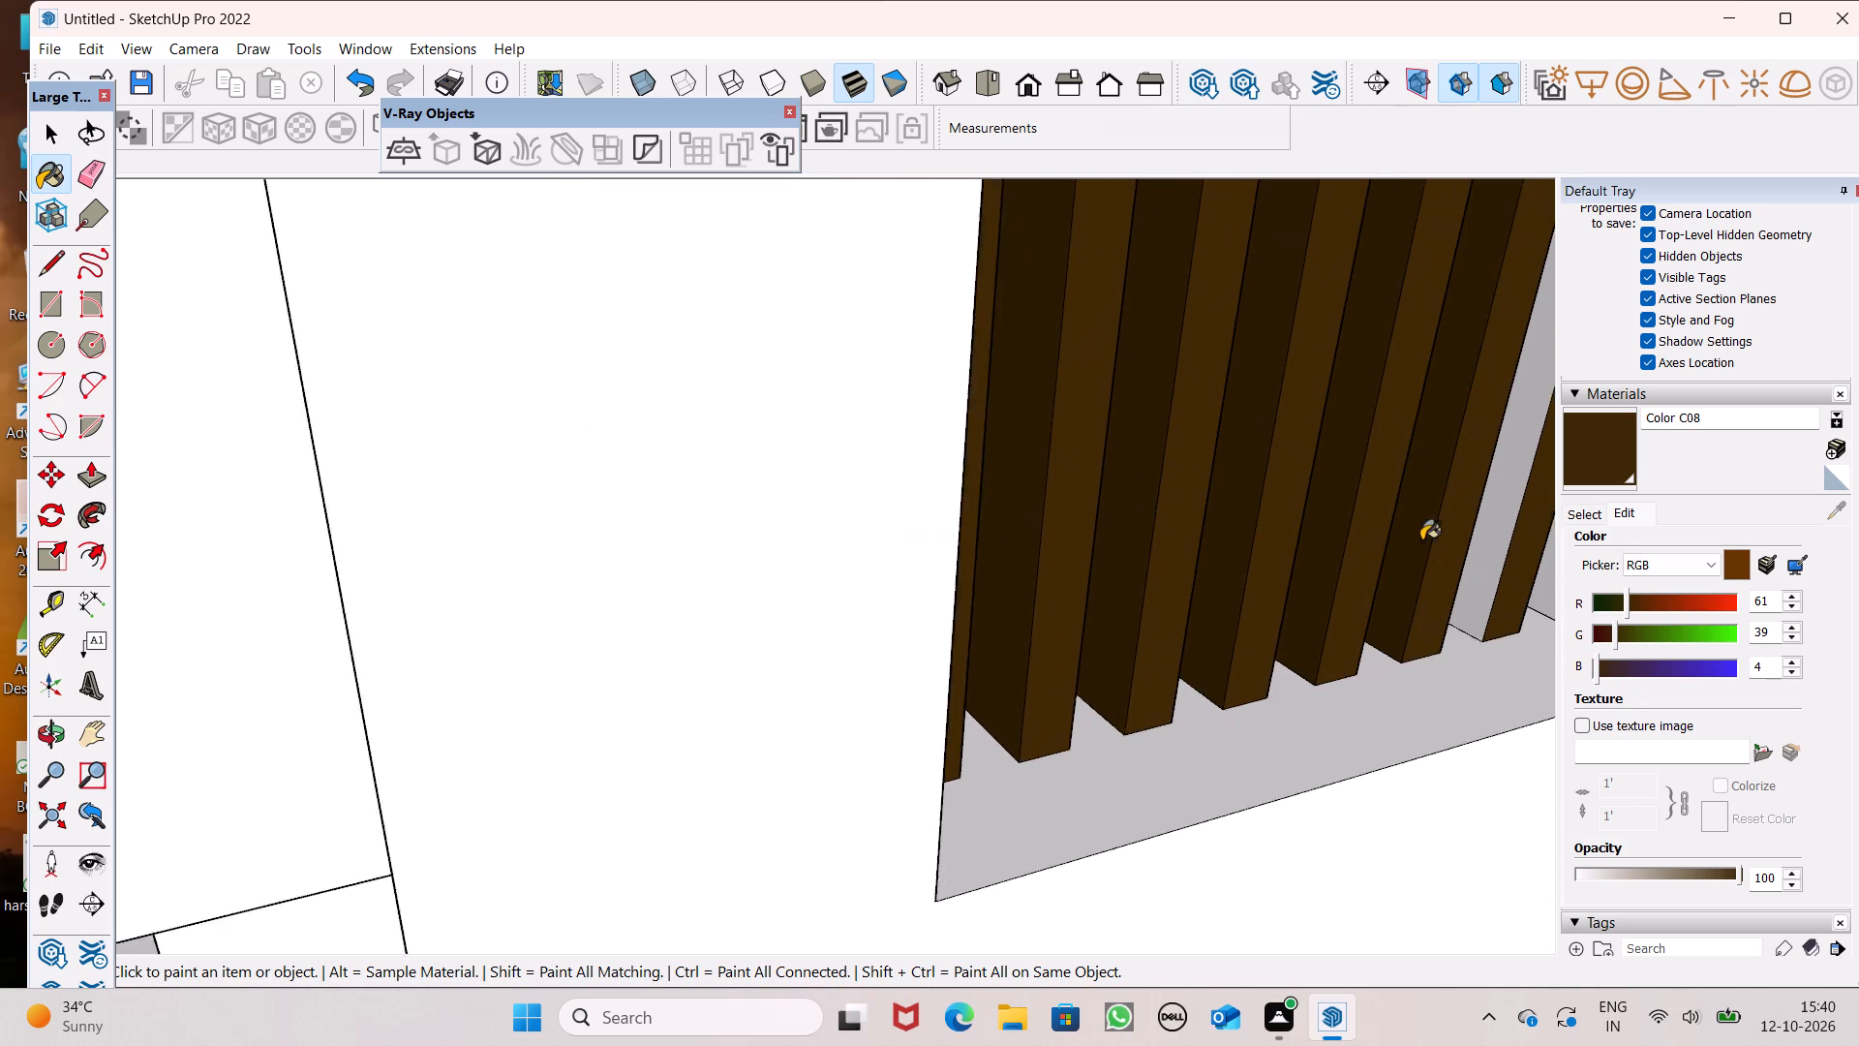
scroll(1421, 540, down, 2)
click(1487, 520)
scroll(1195, 517, down, 6)
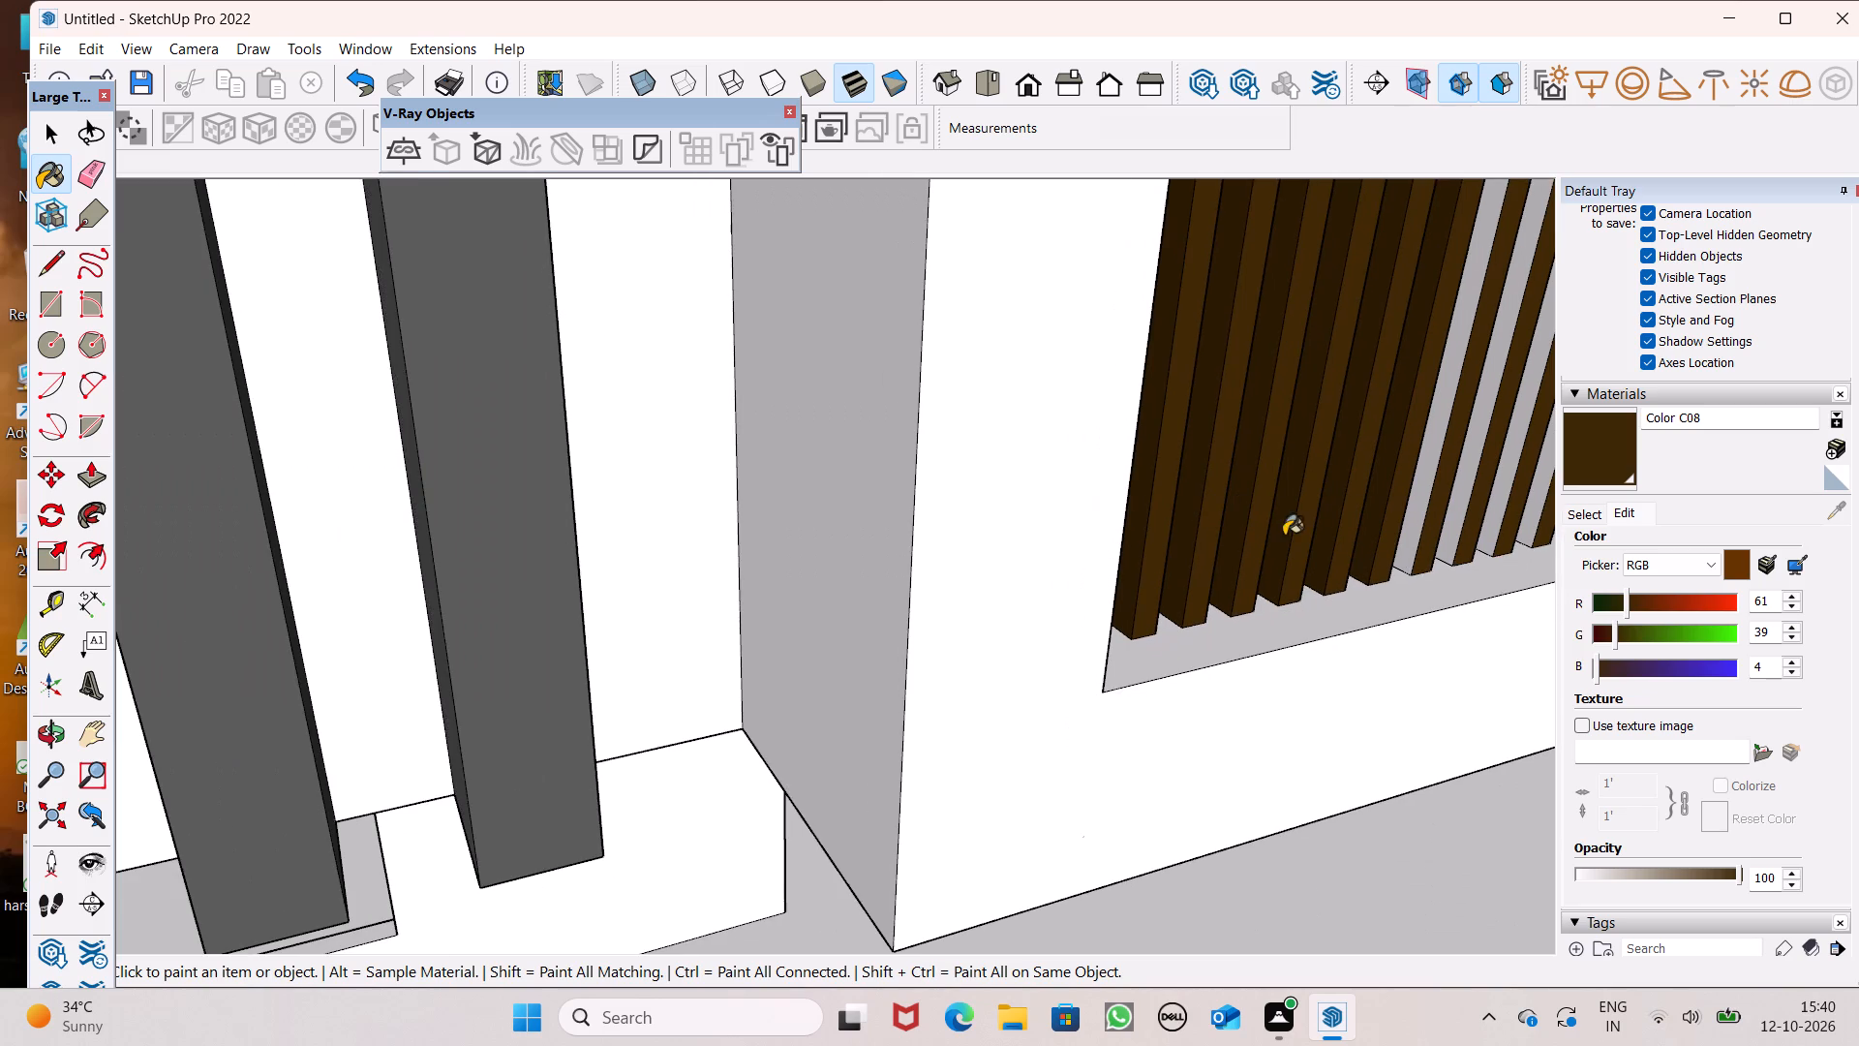
scroll(1200, 664, down, 6)
scroll(1454, 508, up, 9)
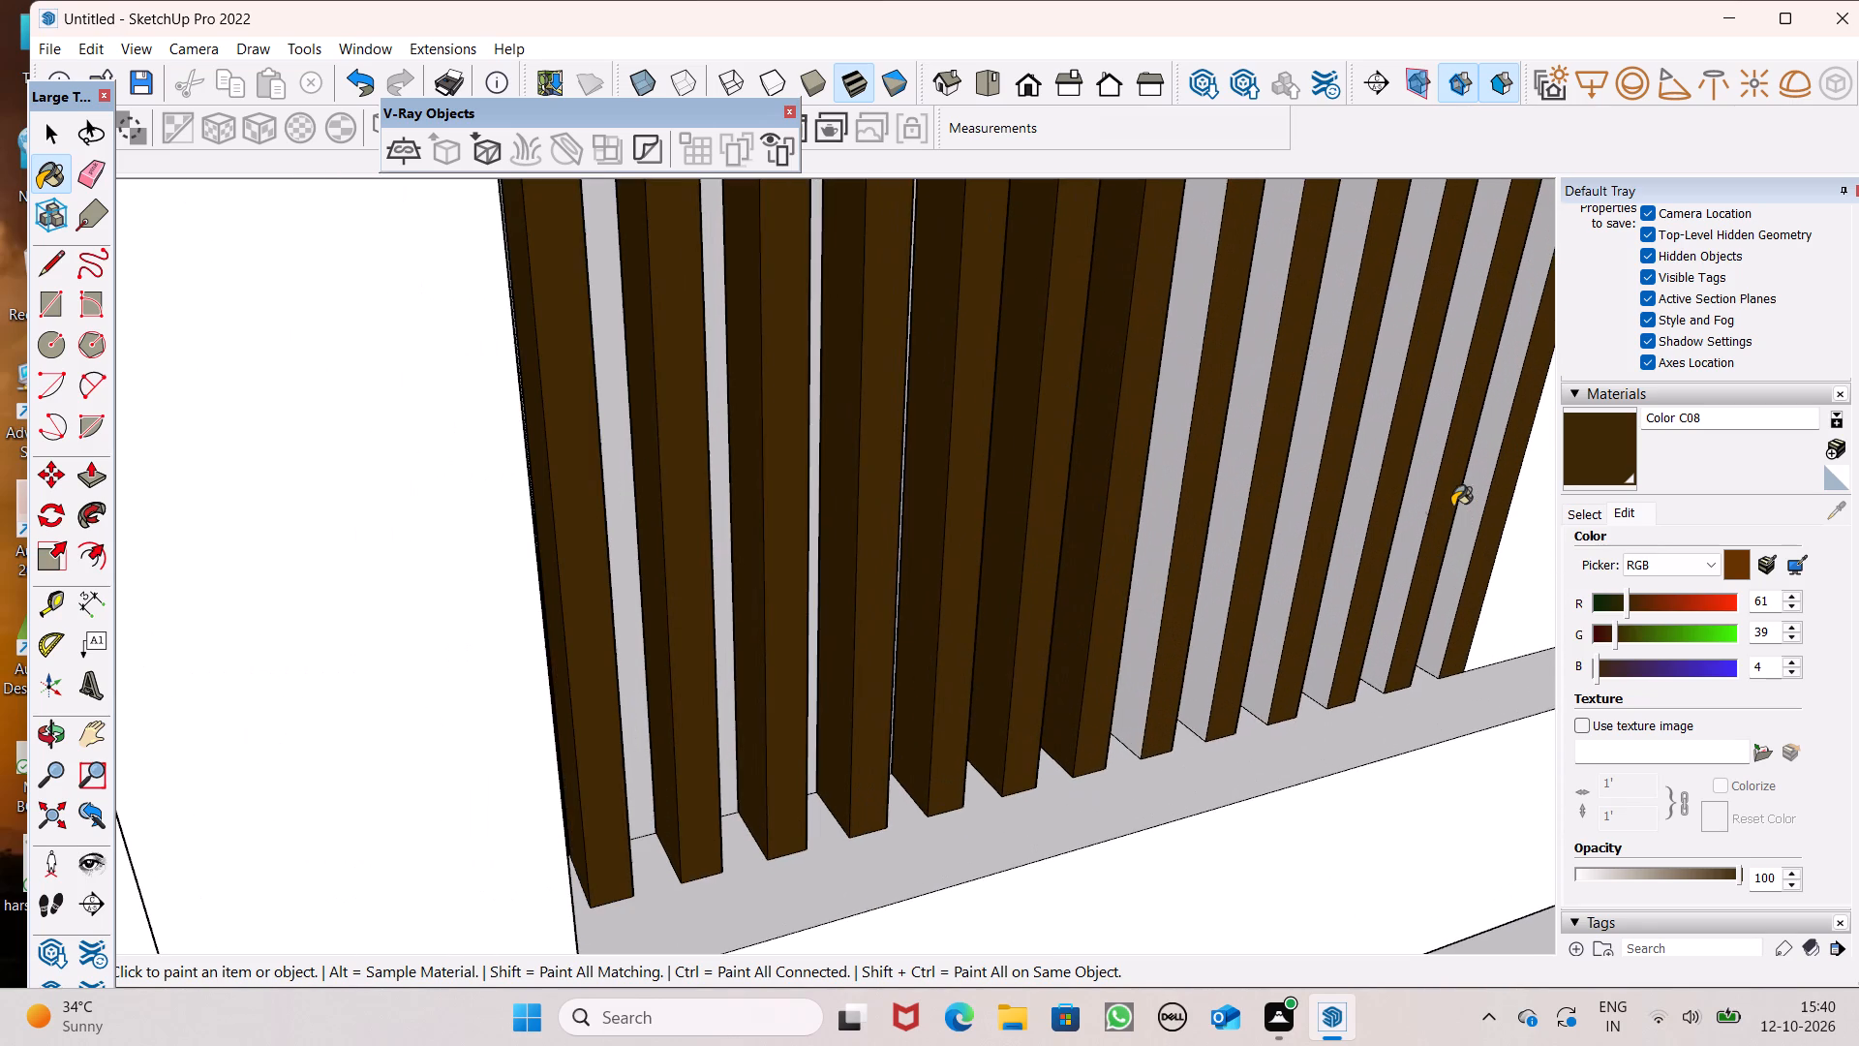
click(1159, 559)
click(1223, 558)
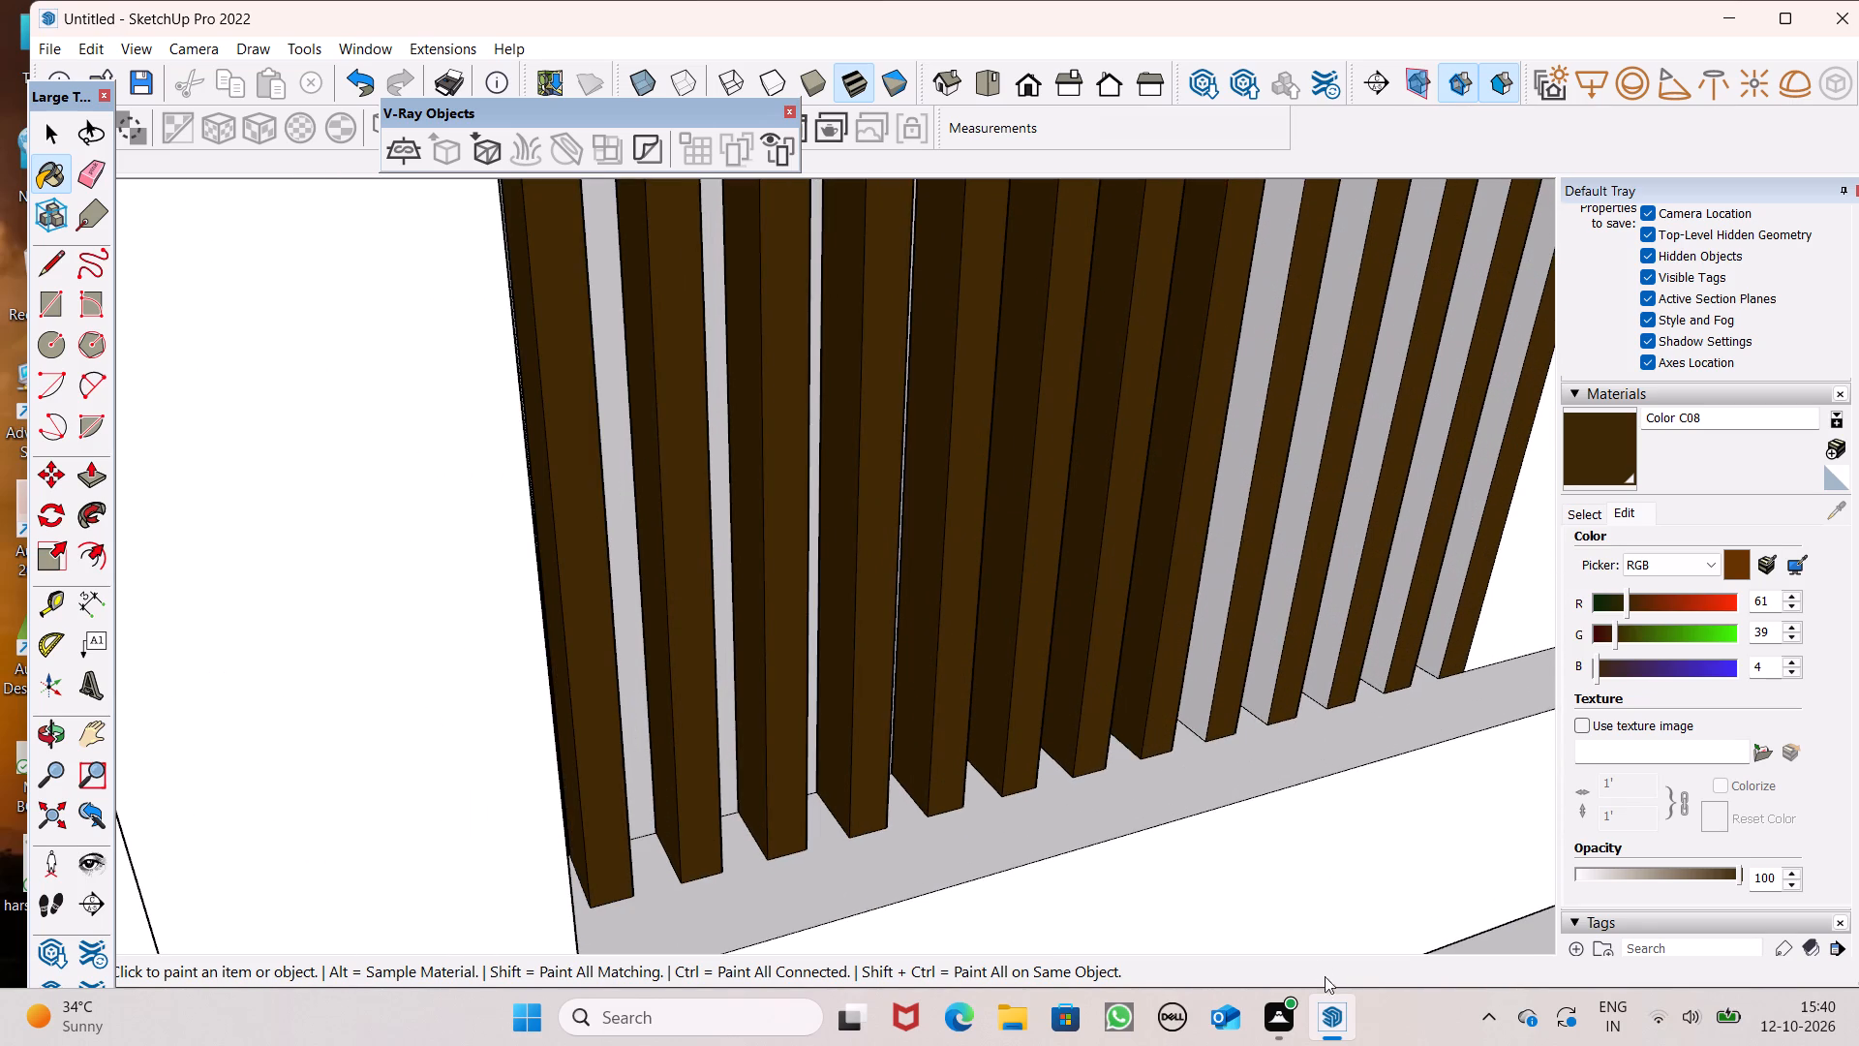
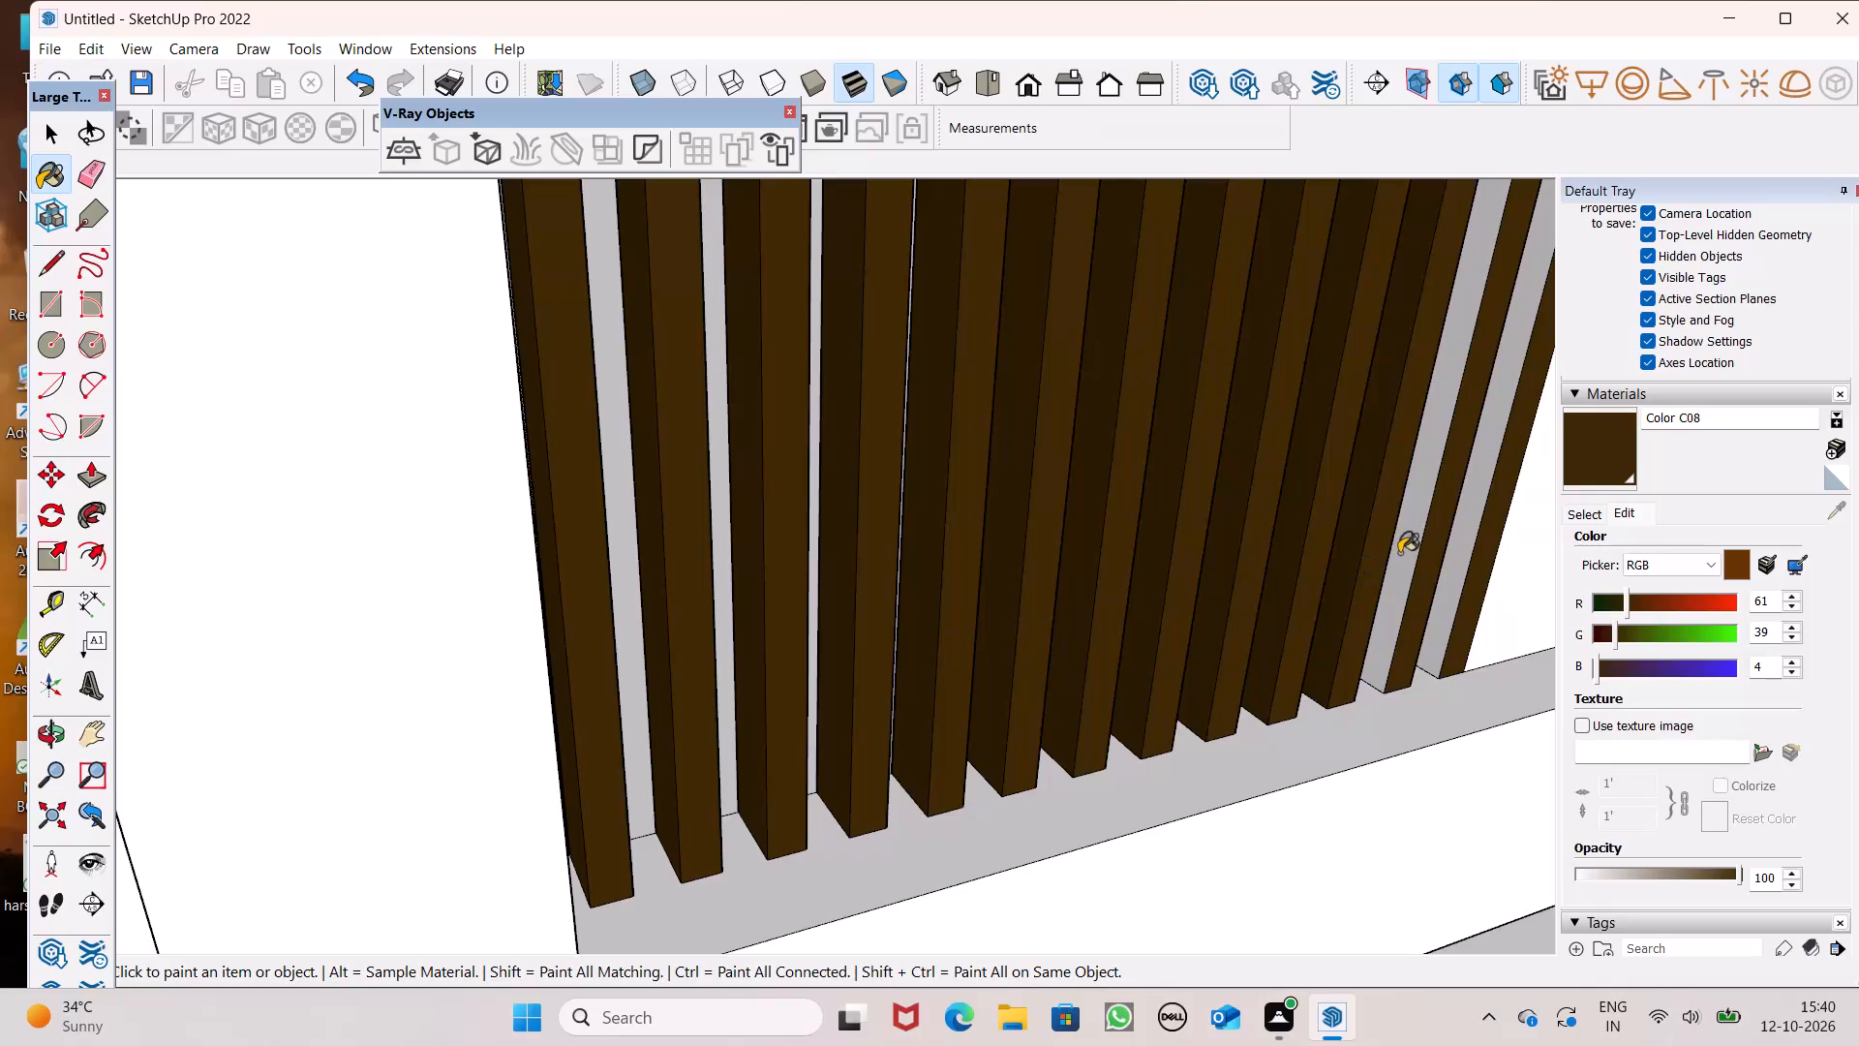
Paint the last unpainted slat side face at the far end of the screen with Color C08.
click(1463, 529)
Paint the opposite side faces of the first five slats, starting beside the solid parapet panel, with Color C08.
middle_drag(1245, 717, 685, 769)
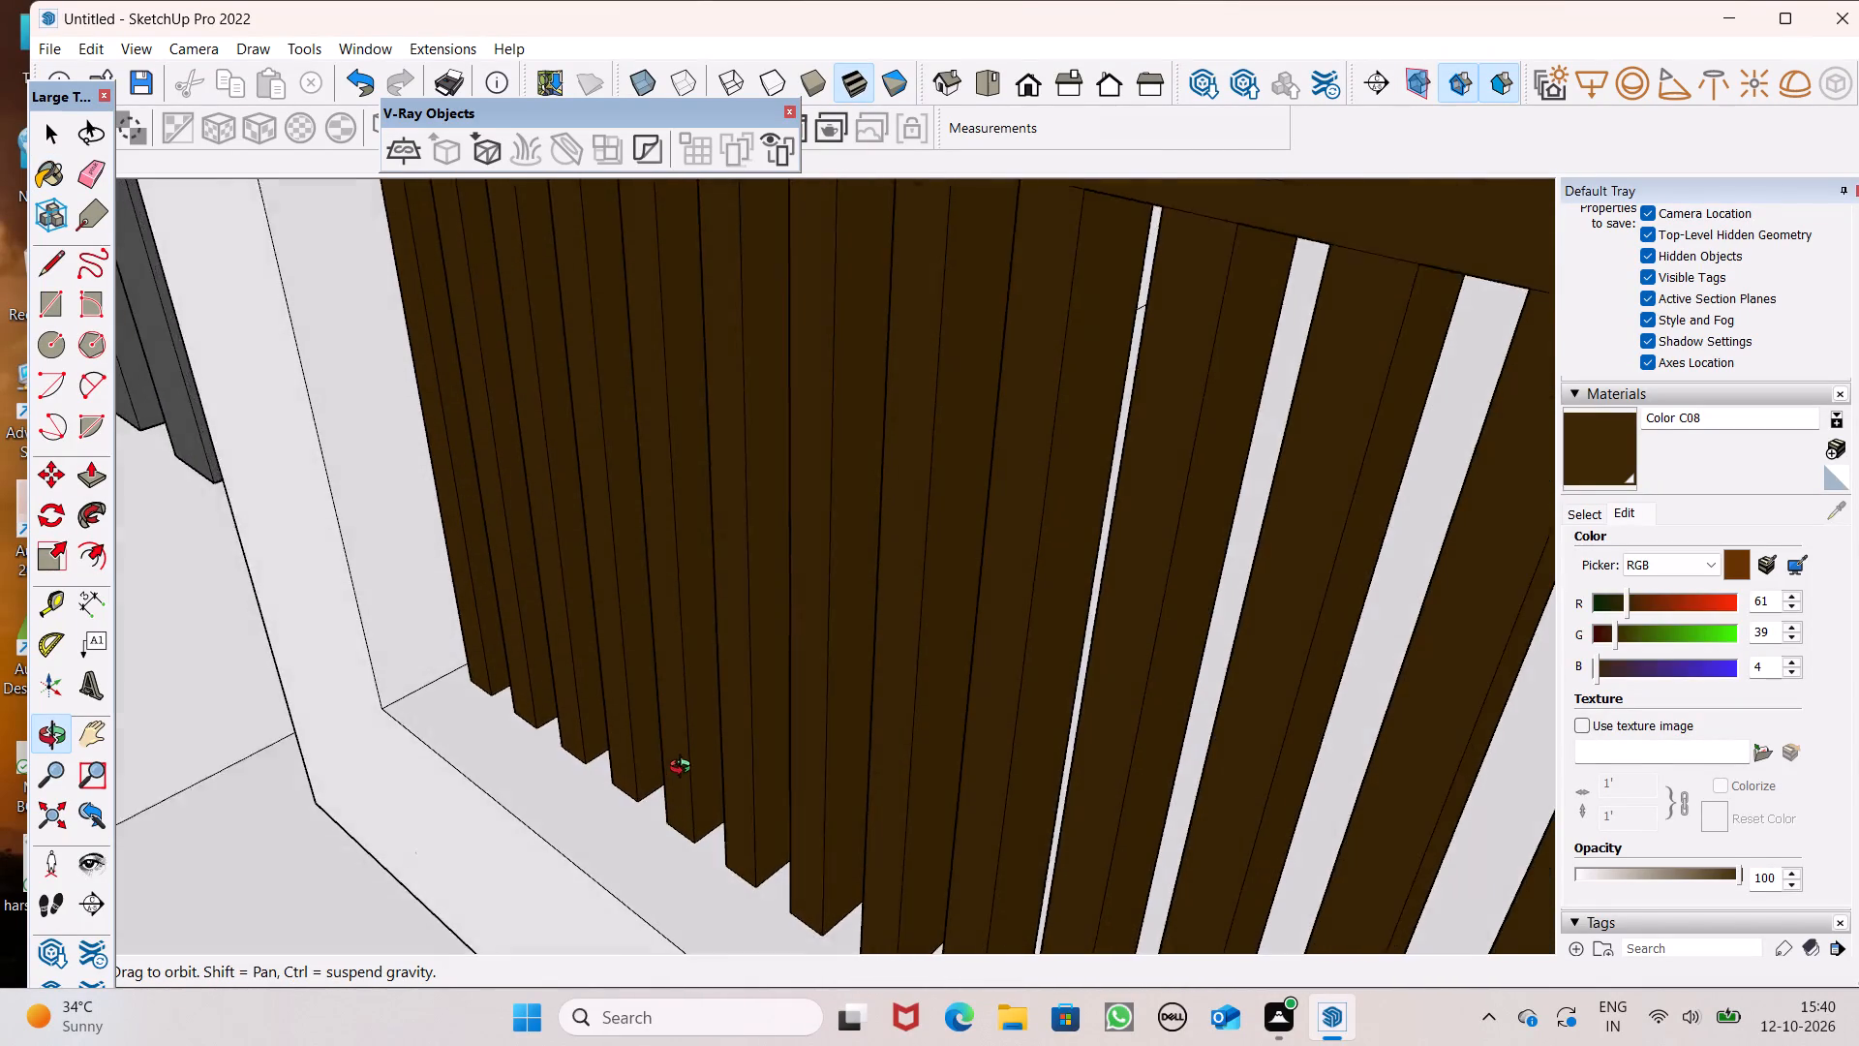
middle_drag(685, 769, 698, 719)
scroll(658, 704, down, 7)
scroll(782, 700, down, 5)
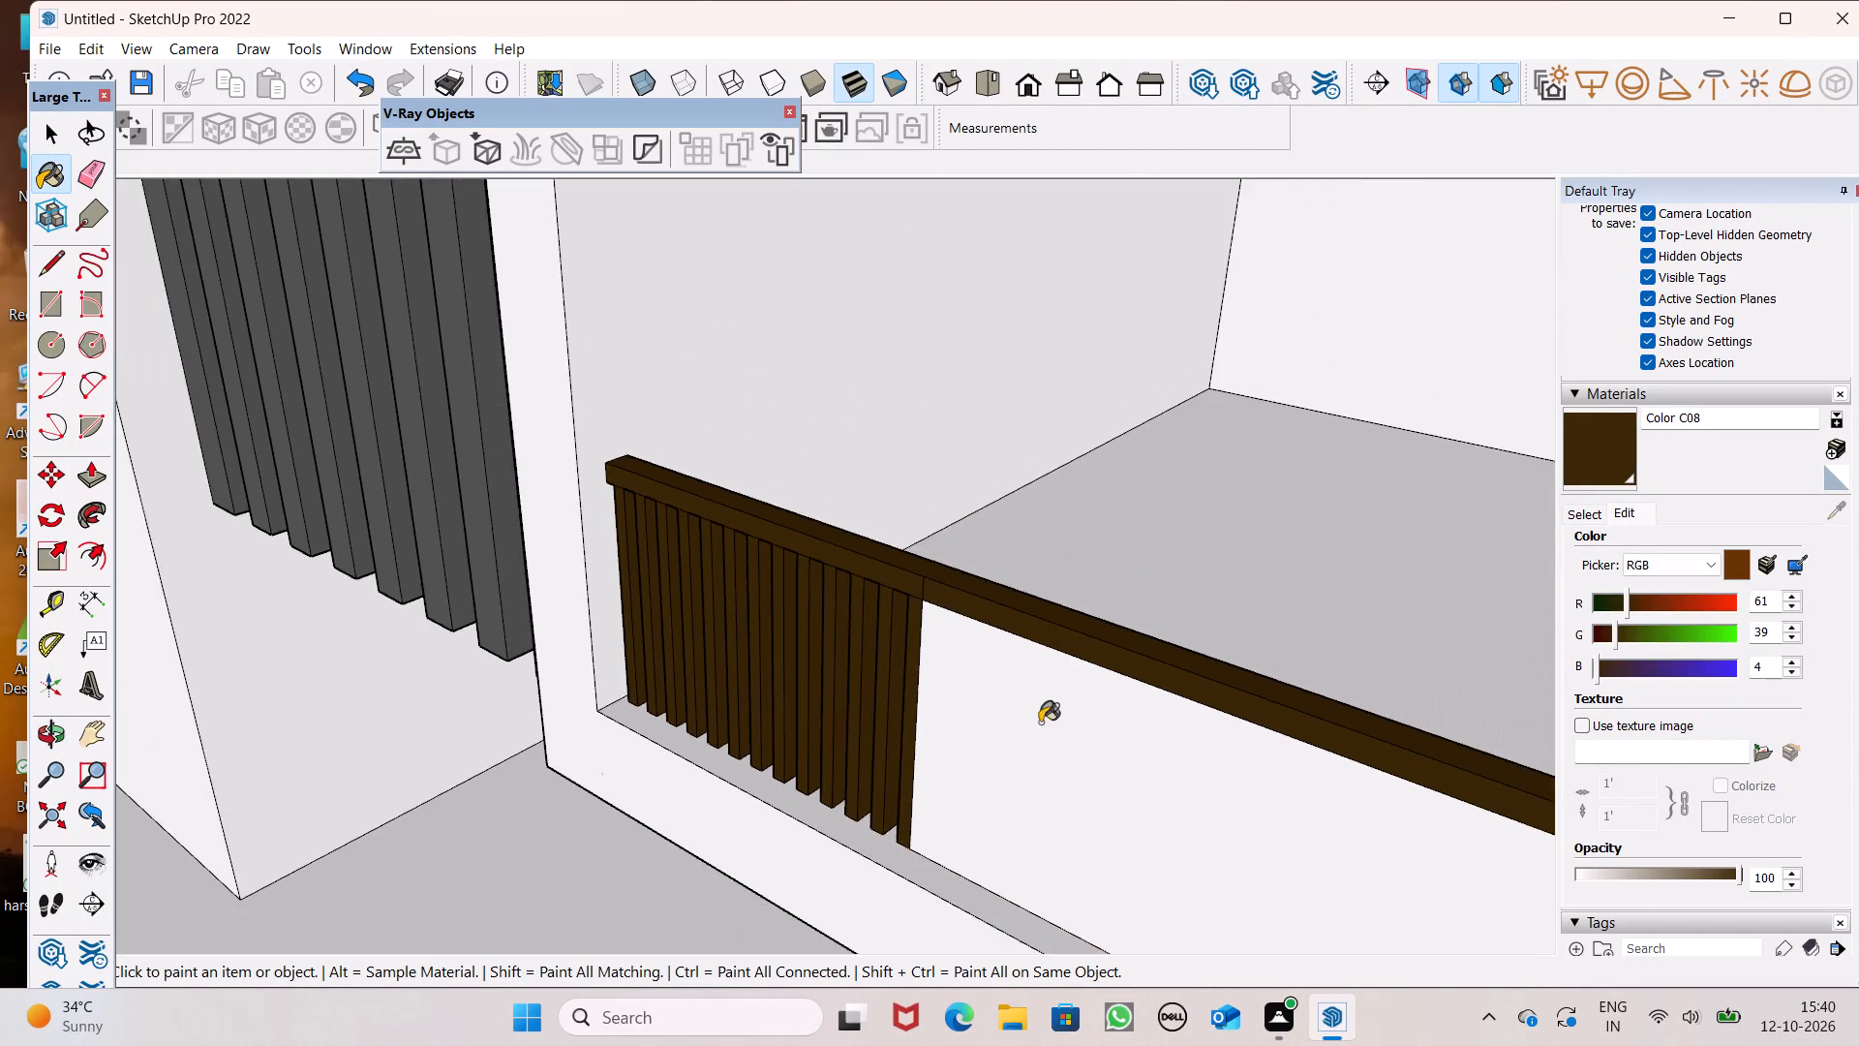
middle_drag(1040, 723, 764, 780)
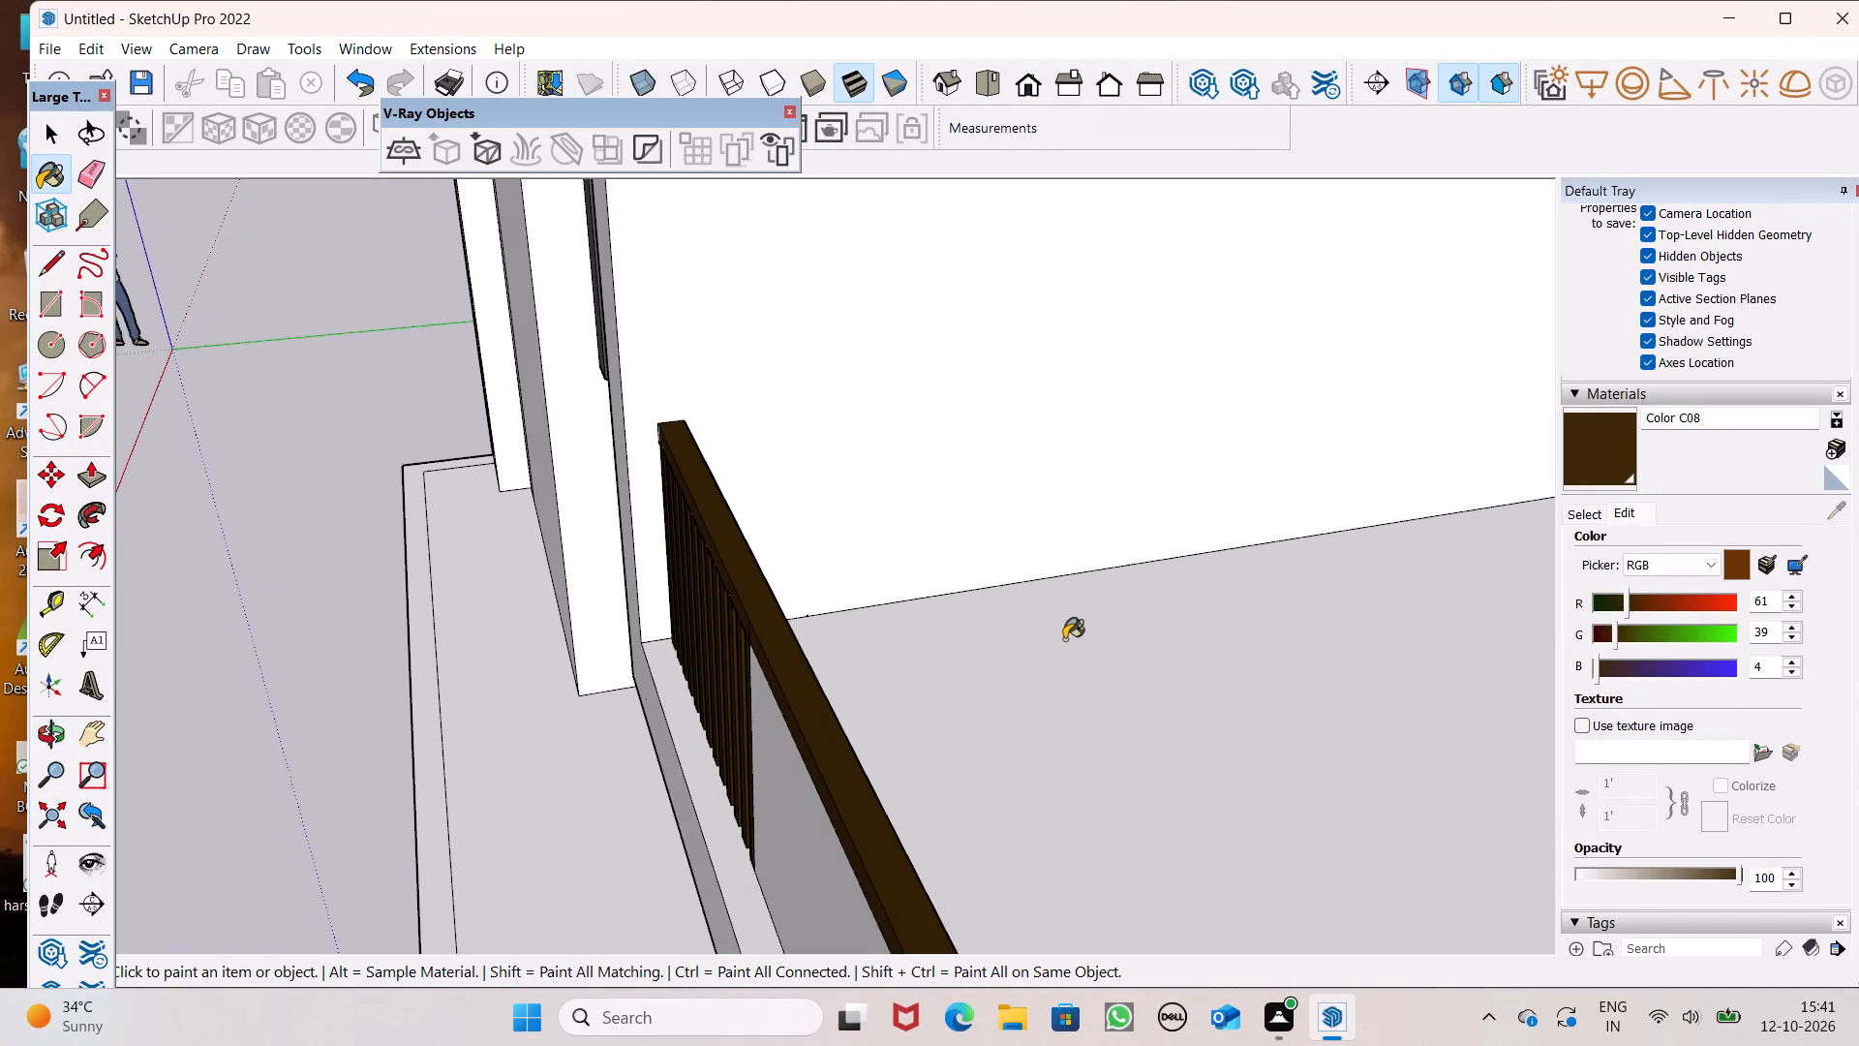
middle_drag(1058, 632, 989, 574)
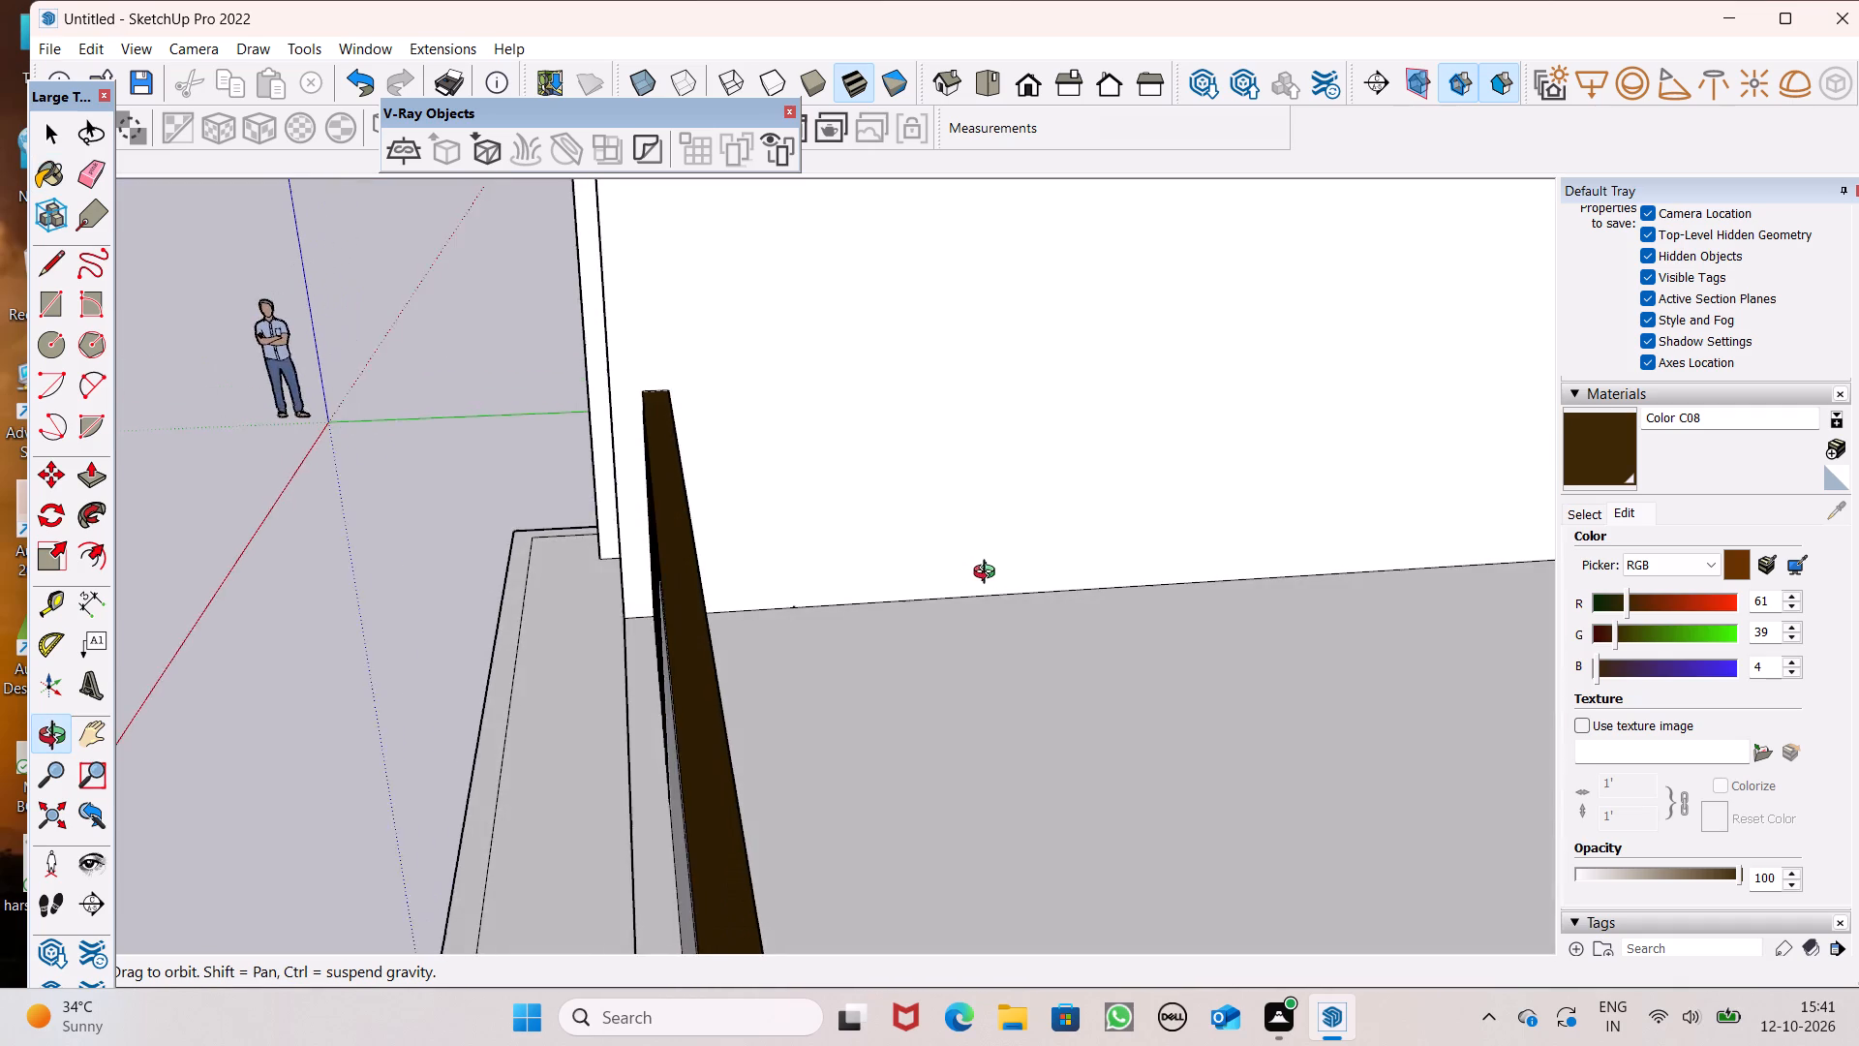
middle_drag(989, 574, 721, 501)
scroll(622, 442, up, 5)
click(290, 400)
scroll(318, 460, up, 5)
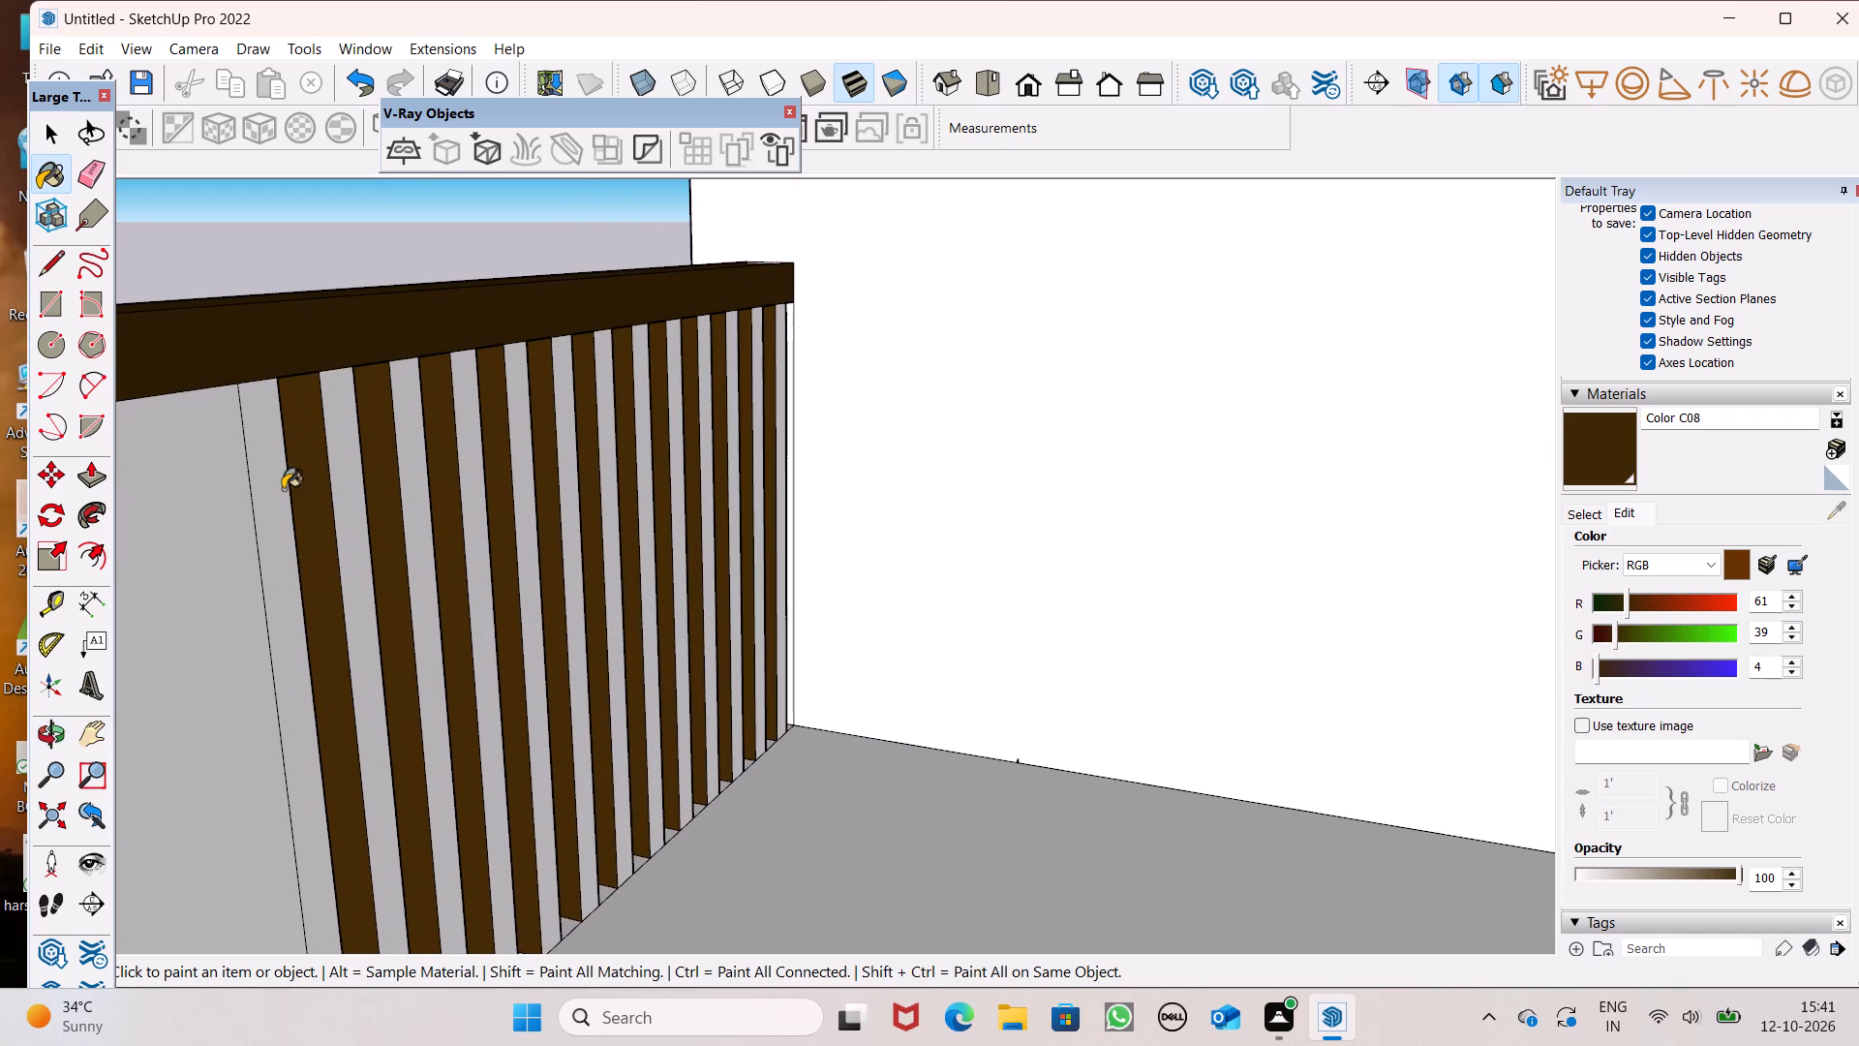
click(281, 490)
click(349, 491)
click(414, 480)
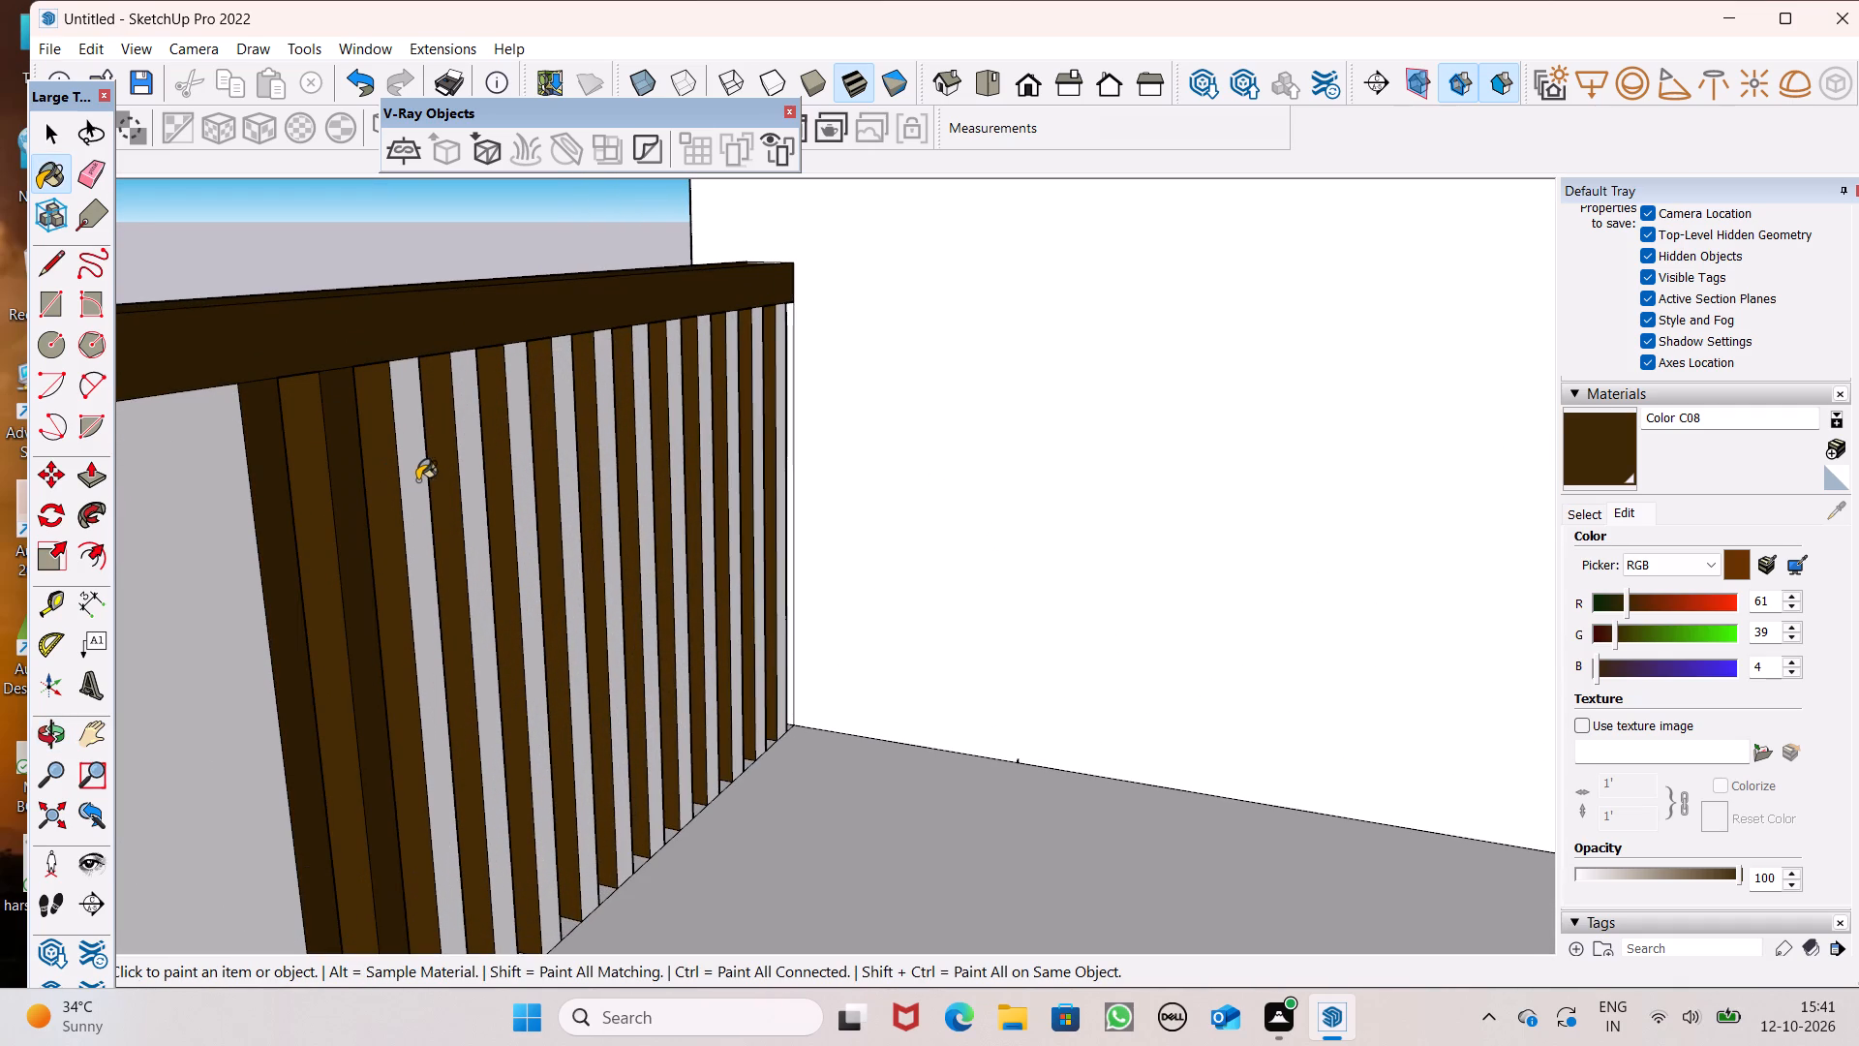
click(463, 457)
click(506, 443)
click(526, 442)
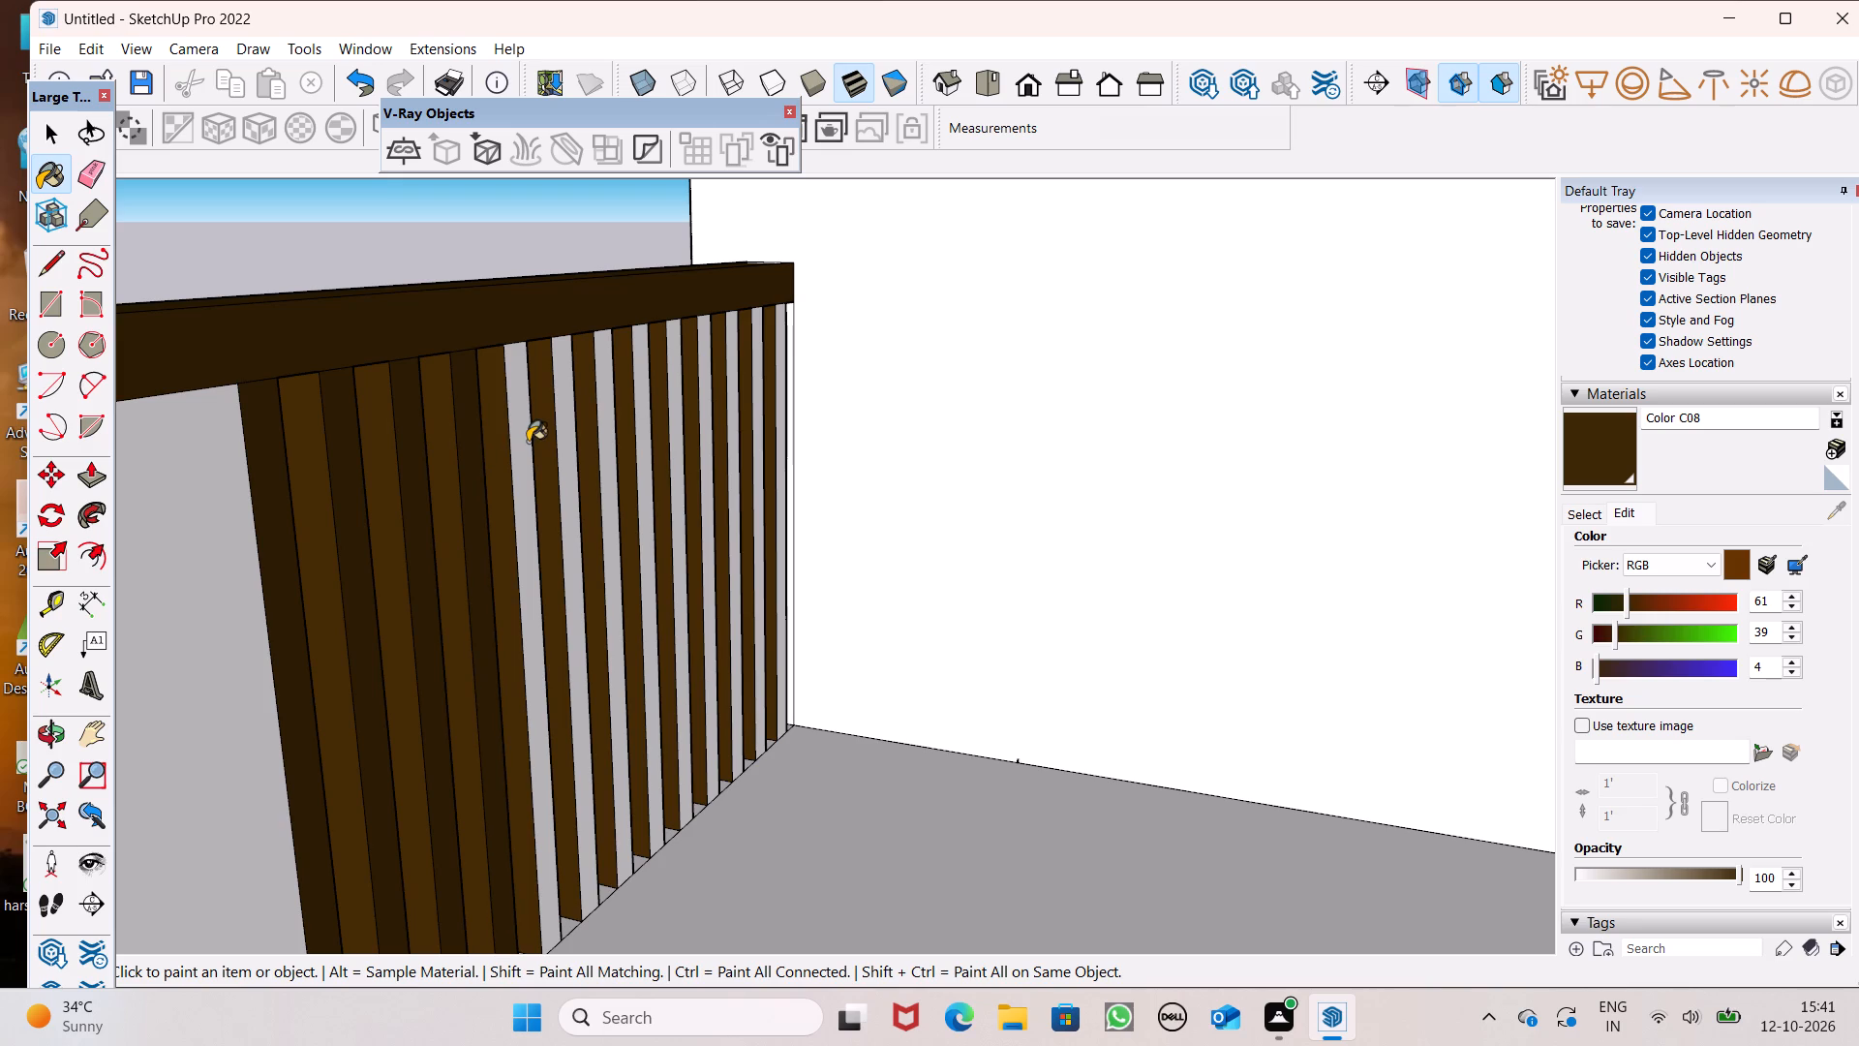
Paint the opposite side faces of the remaining slats, from the sixth up to the wall, with Color C08.
drag(567, 444, 581, 444)
click(610, 435)
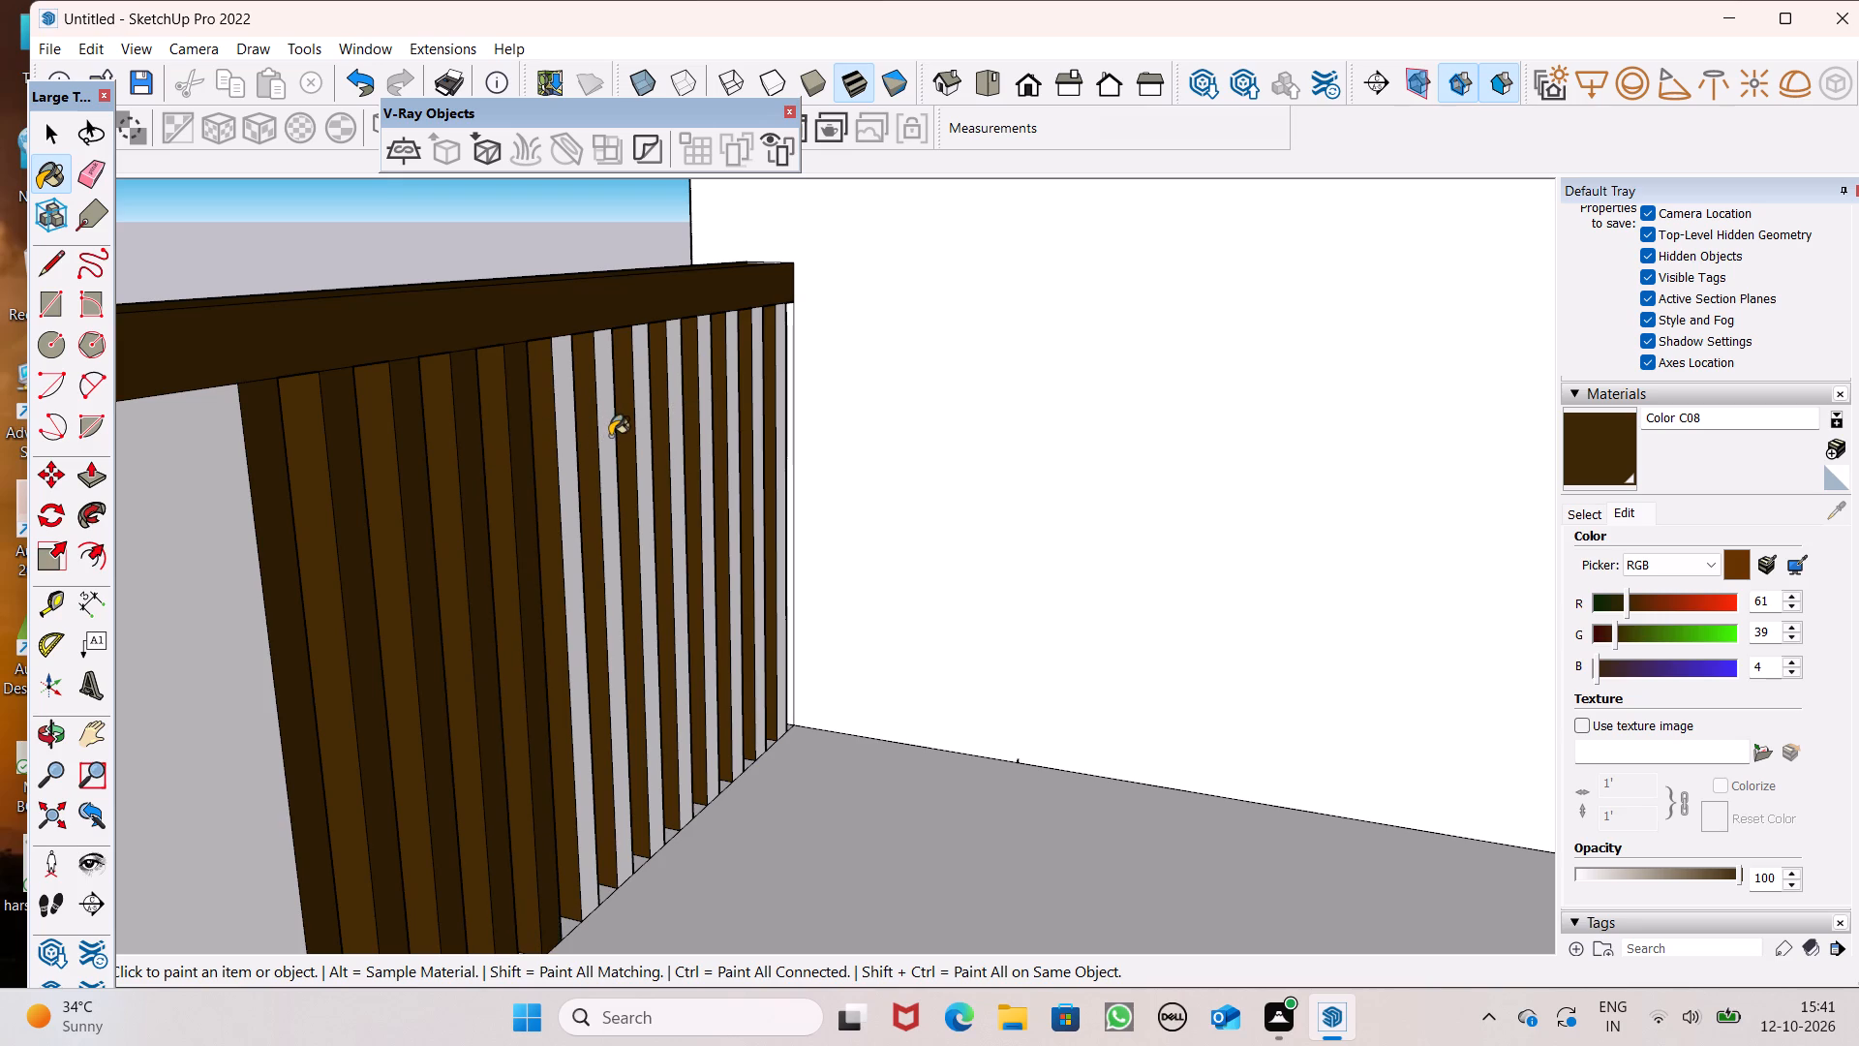
click(564, 447)
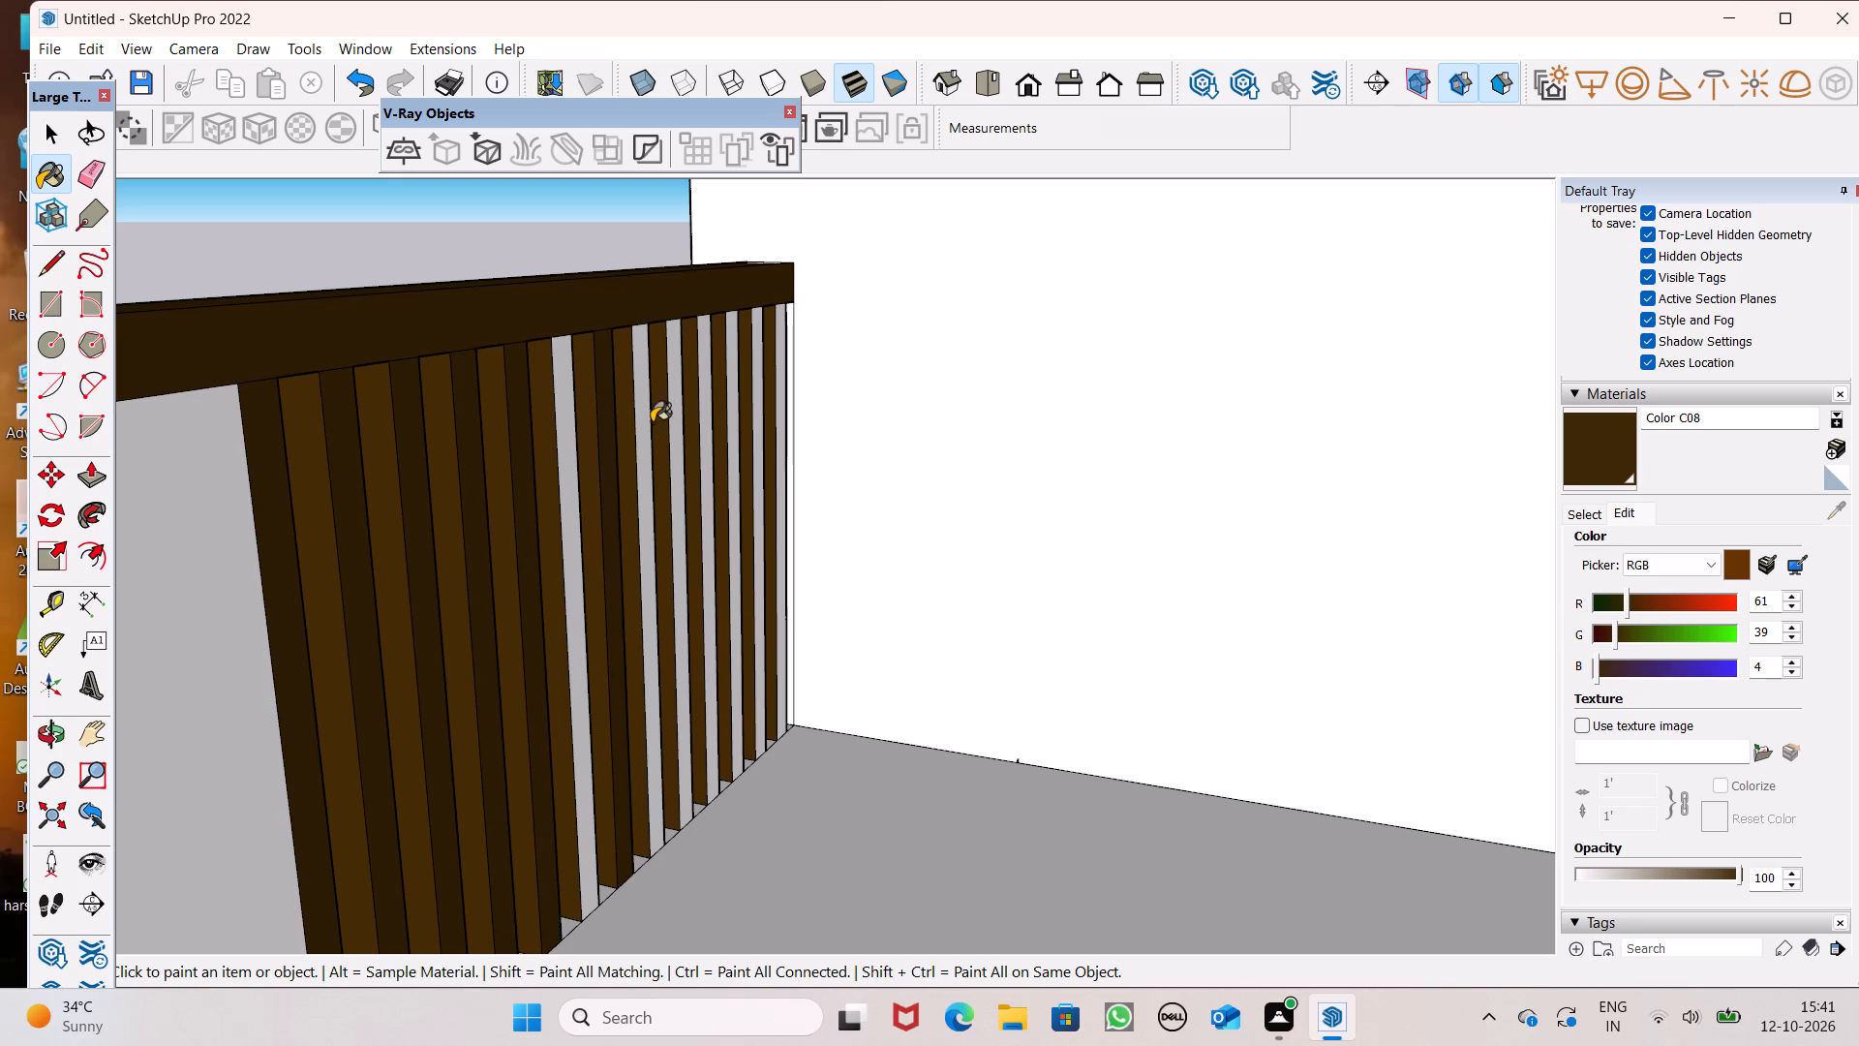
click(641, 423)
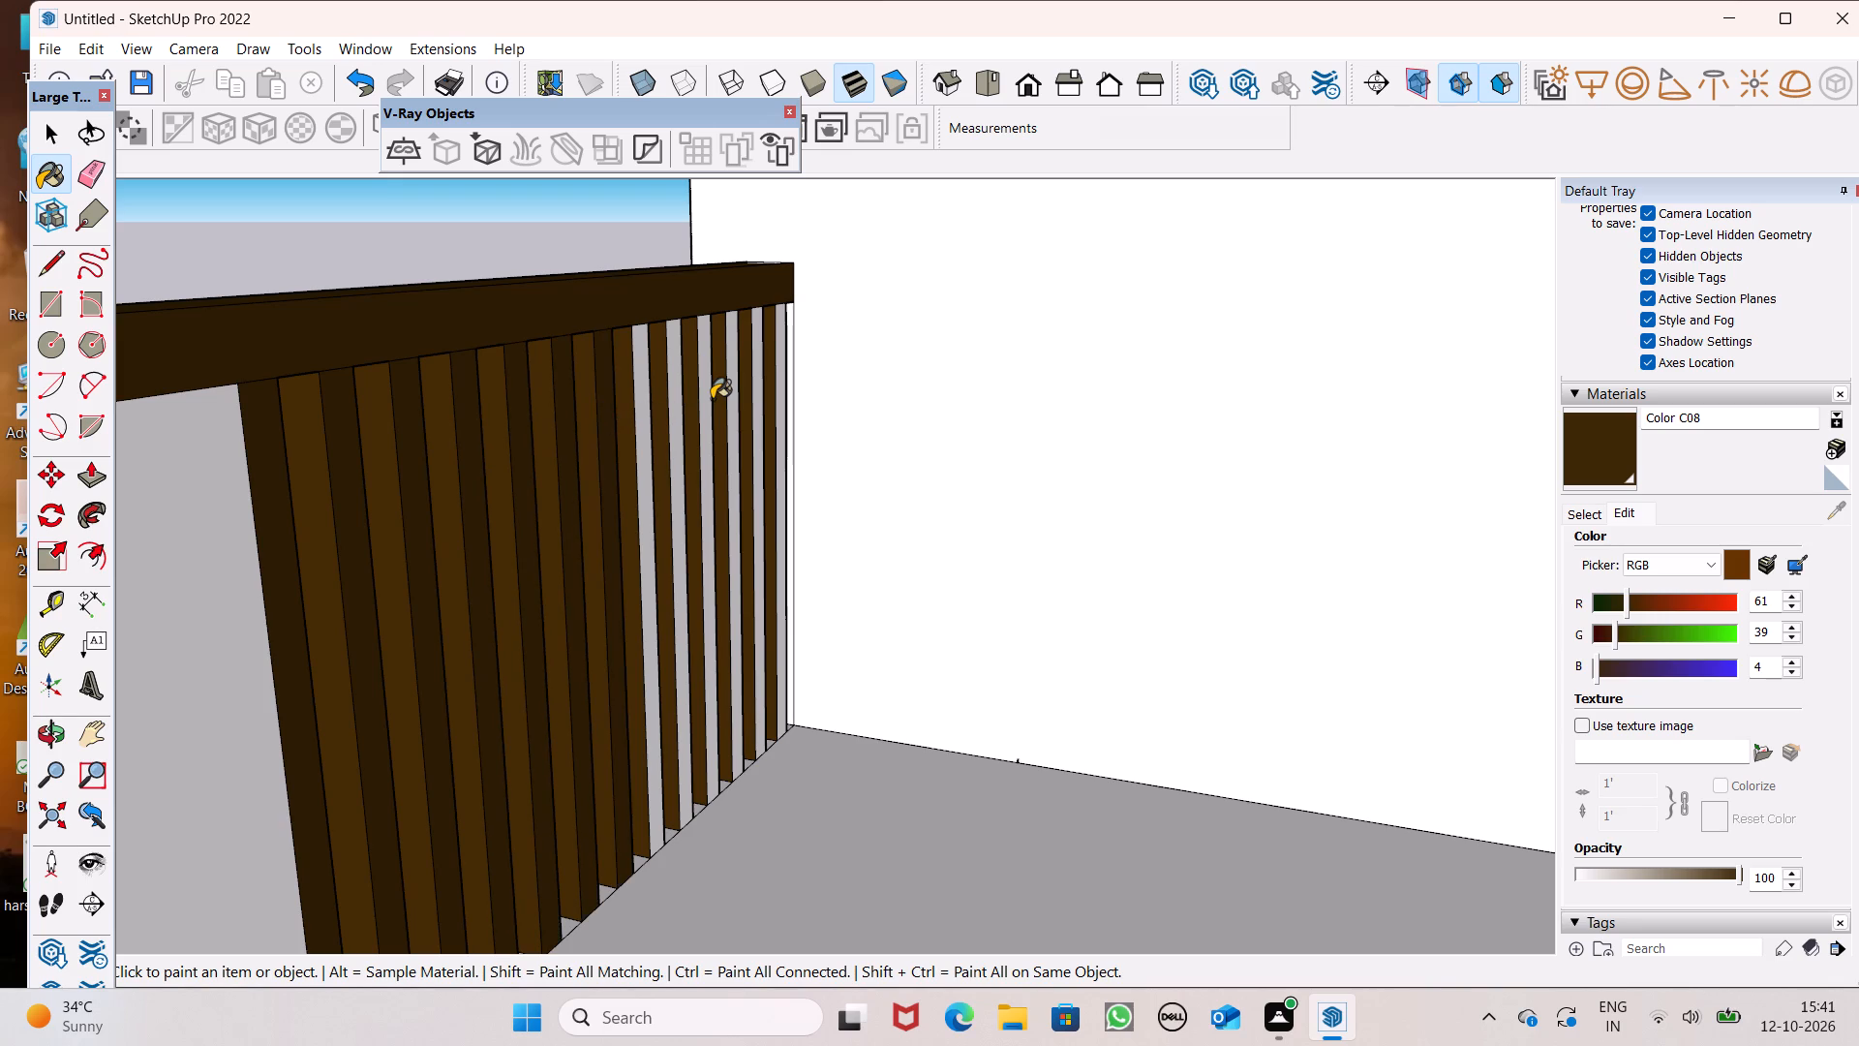
click(673, 418)
click(699, 415)
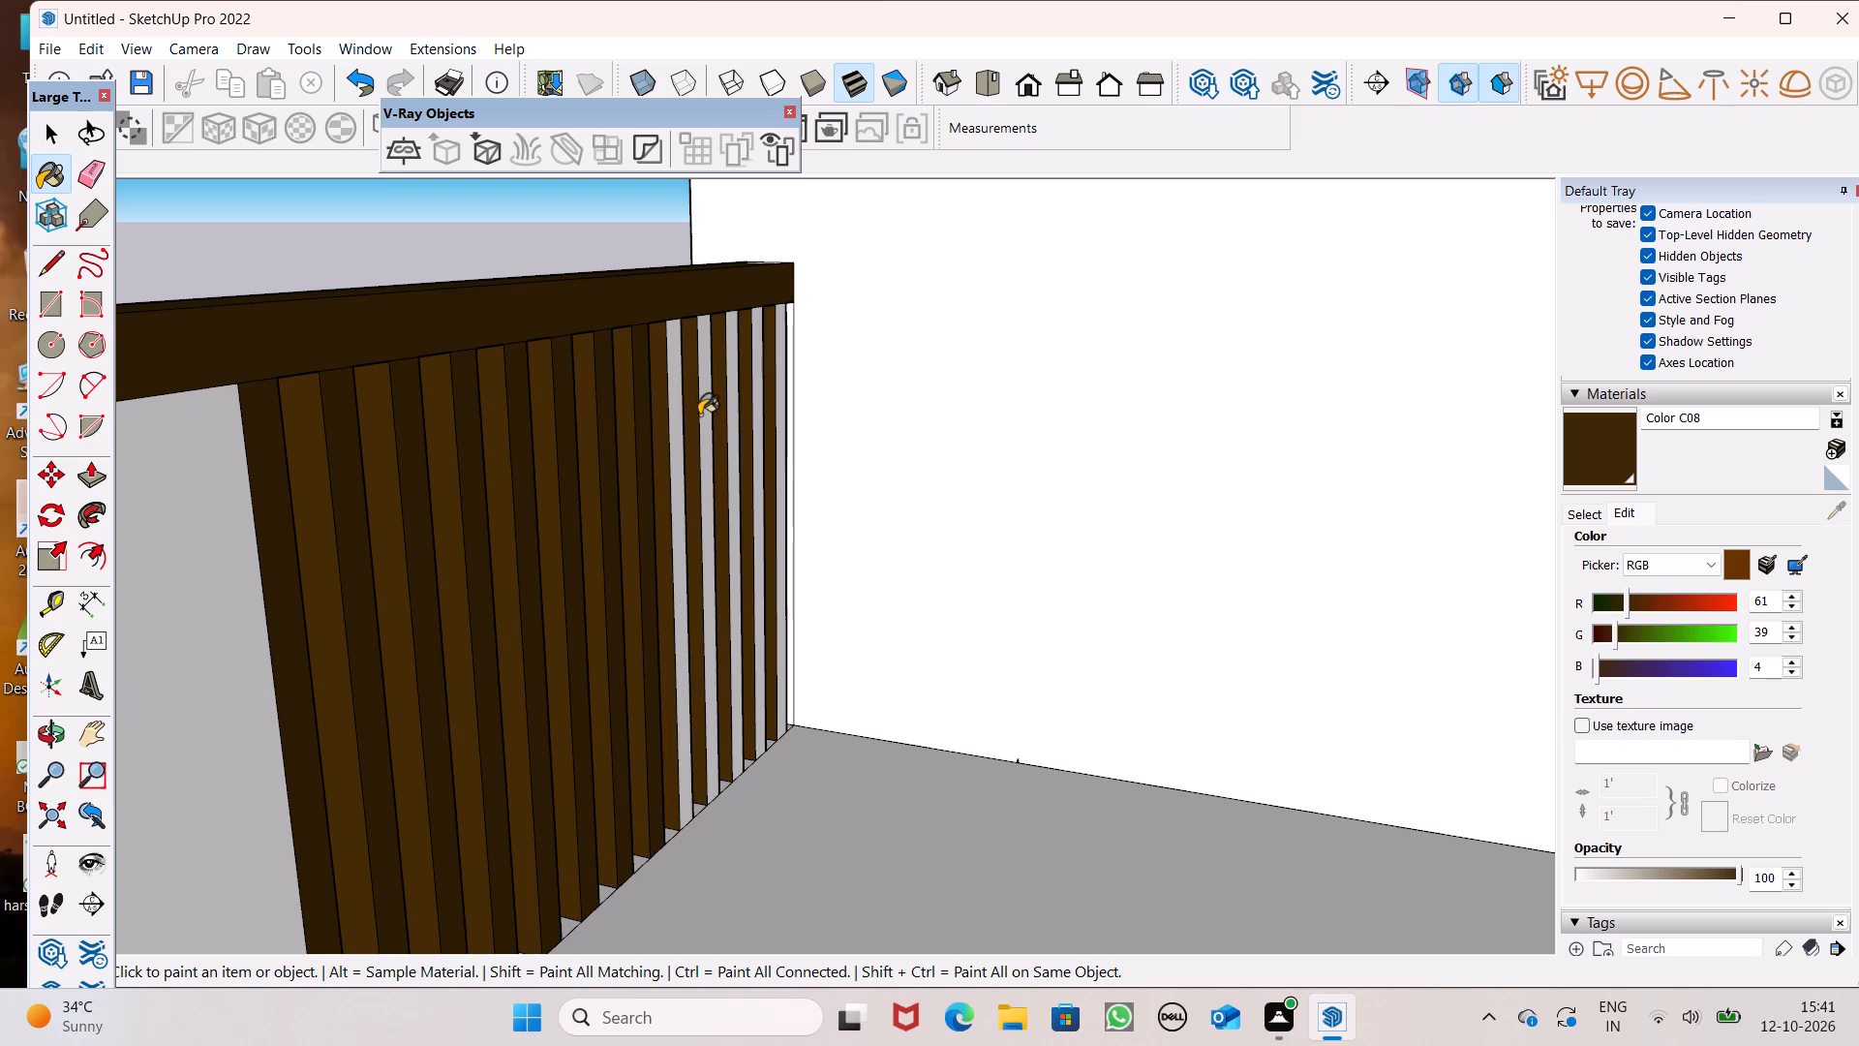
click(706, 403)
click(727, 391)
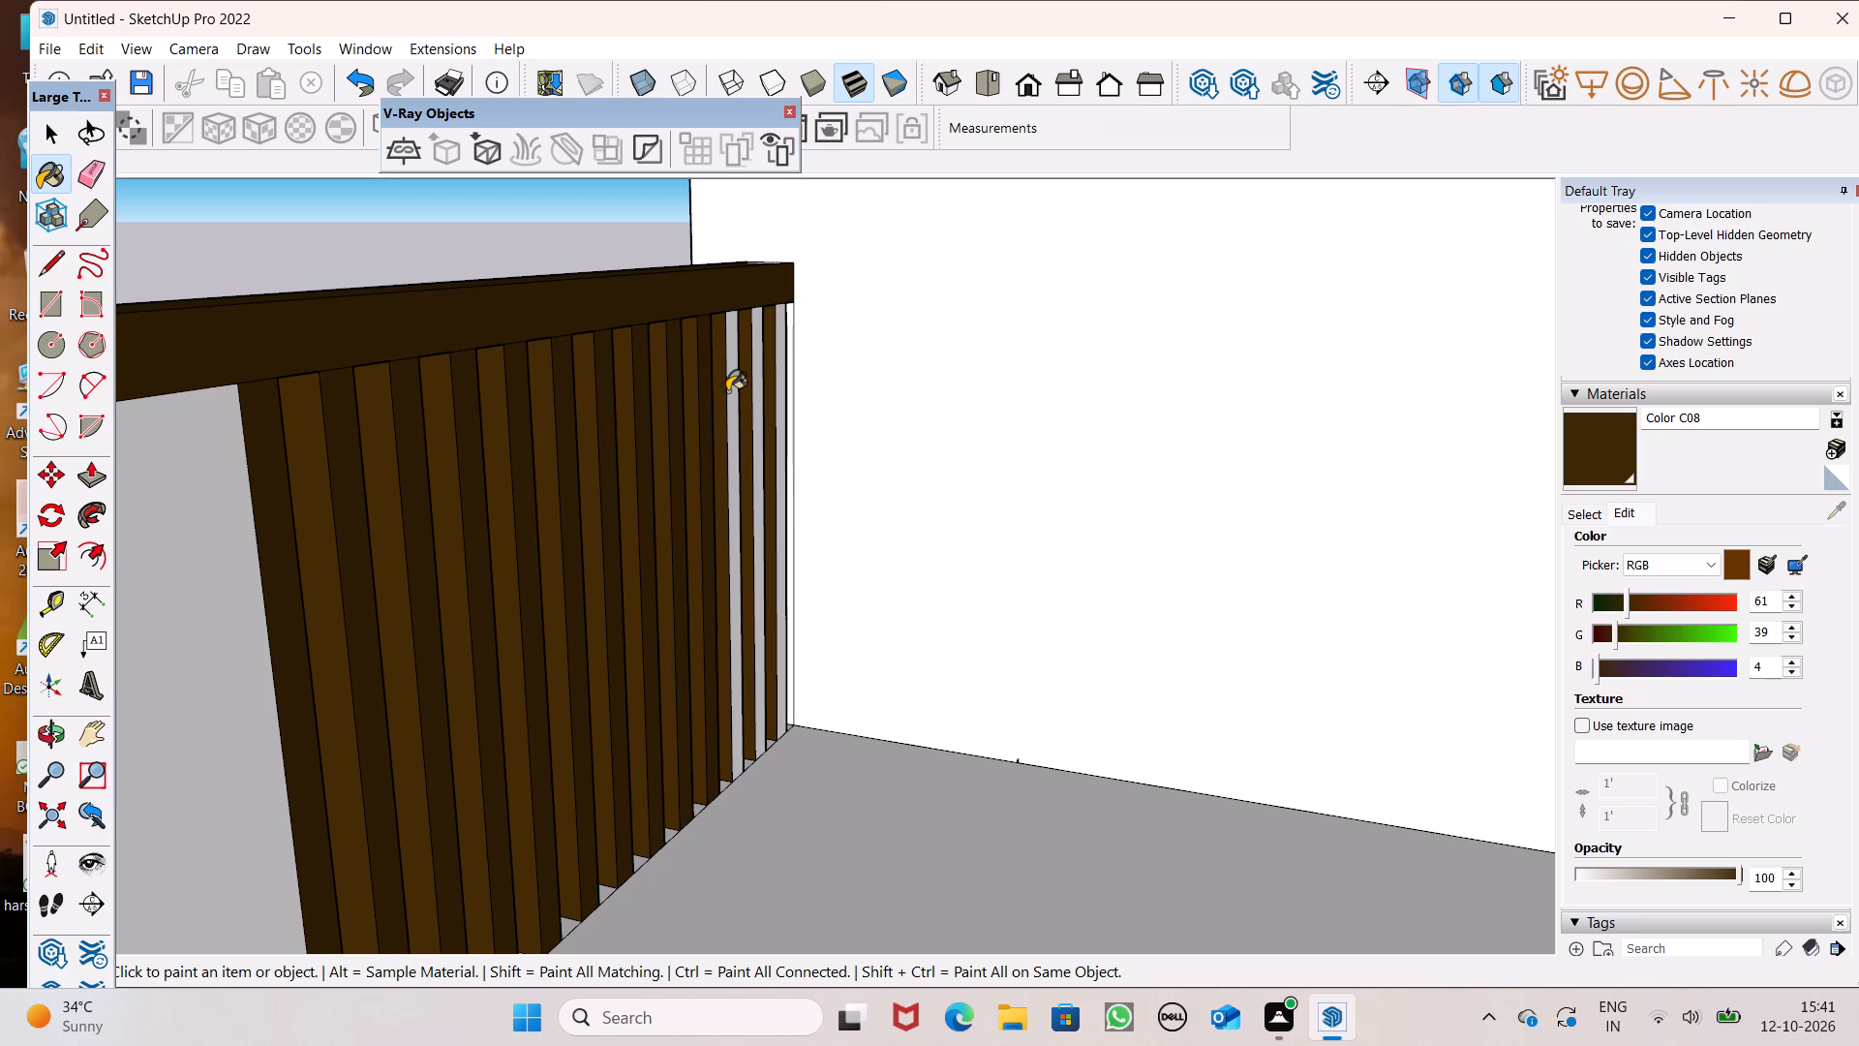
scroll(783, 393, up, 11)
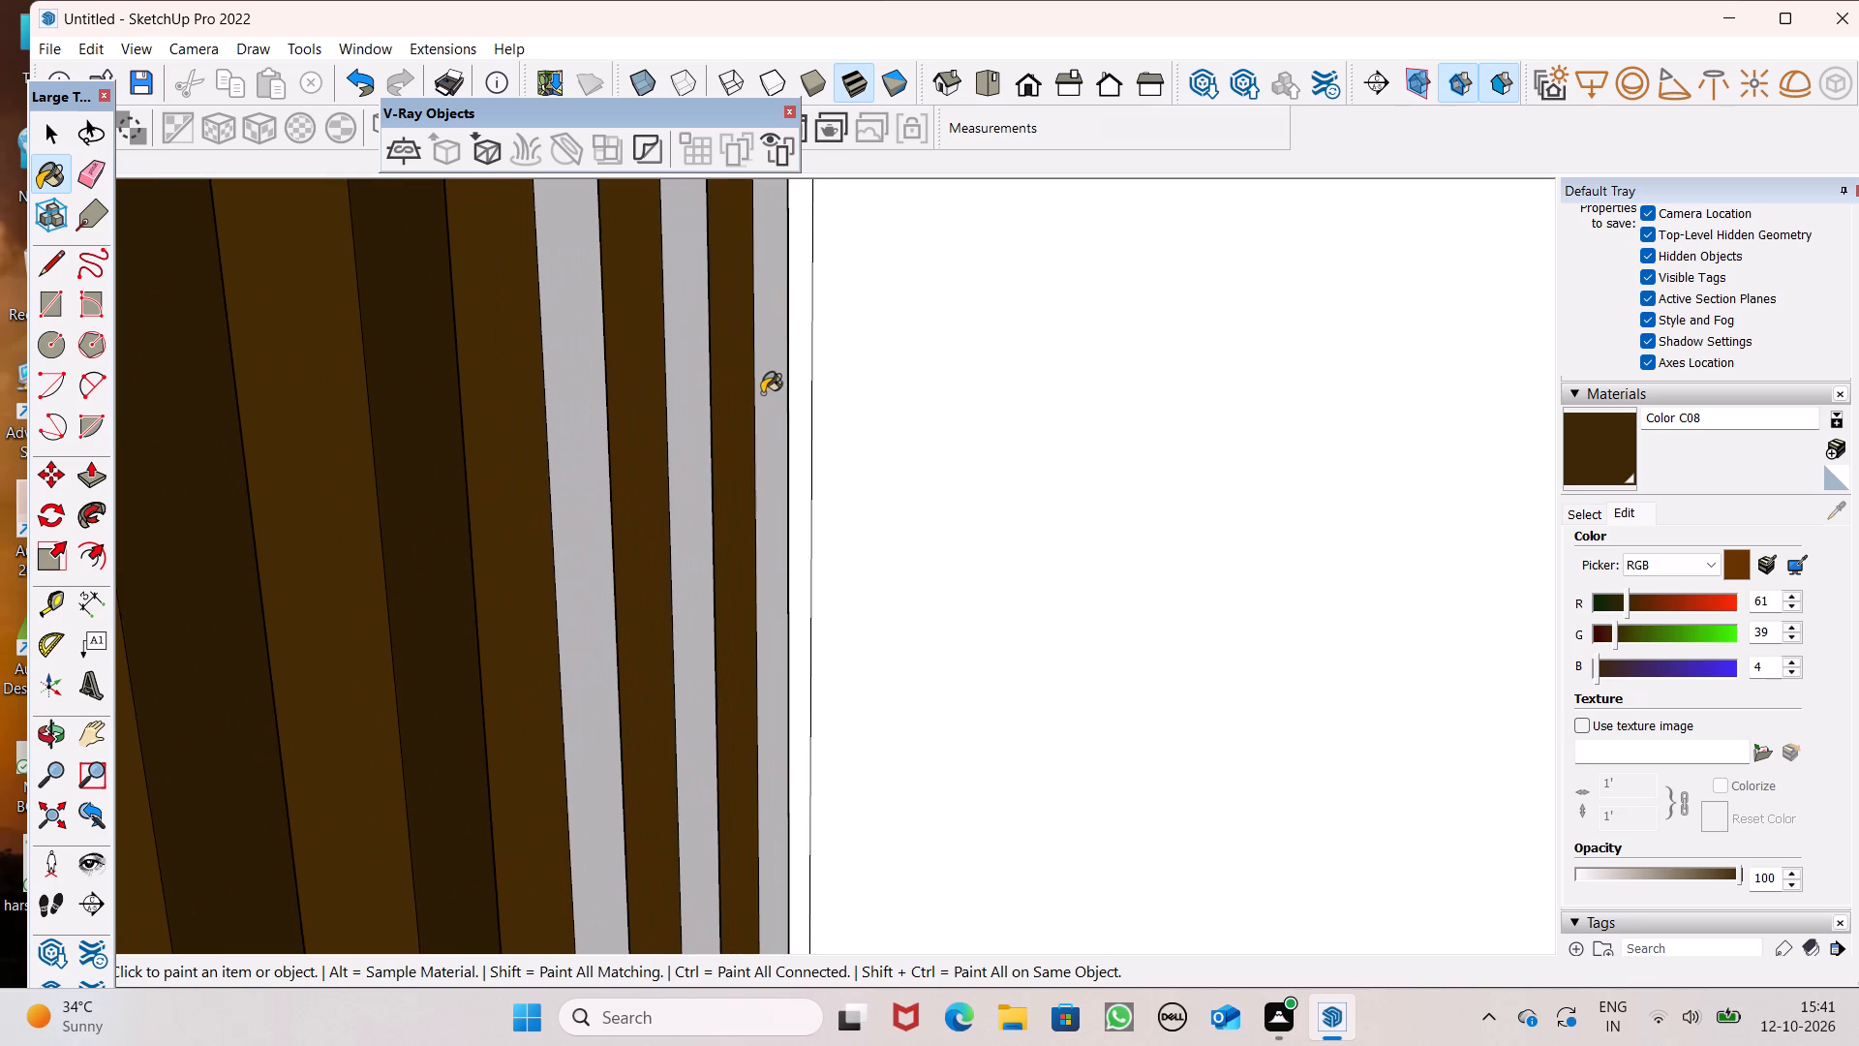
click(765, 391)
click(678, 418)
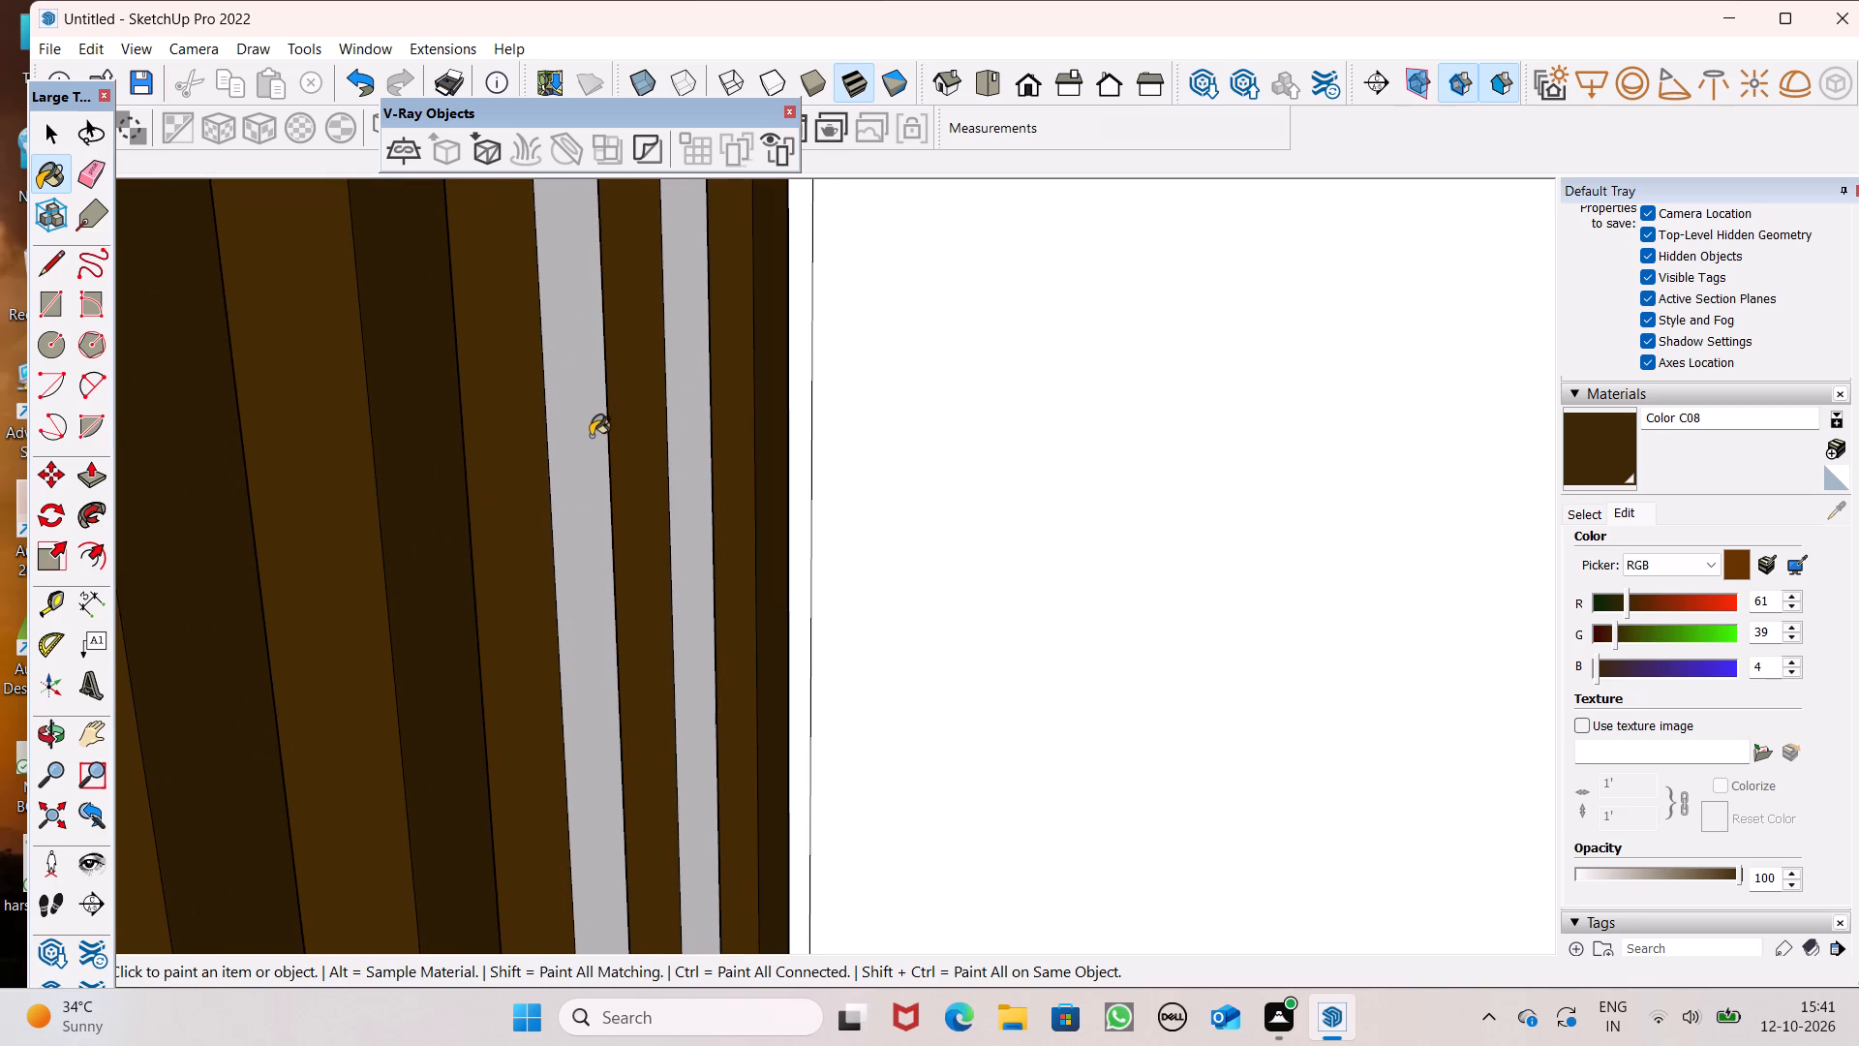
click(591, 436)
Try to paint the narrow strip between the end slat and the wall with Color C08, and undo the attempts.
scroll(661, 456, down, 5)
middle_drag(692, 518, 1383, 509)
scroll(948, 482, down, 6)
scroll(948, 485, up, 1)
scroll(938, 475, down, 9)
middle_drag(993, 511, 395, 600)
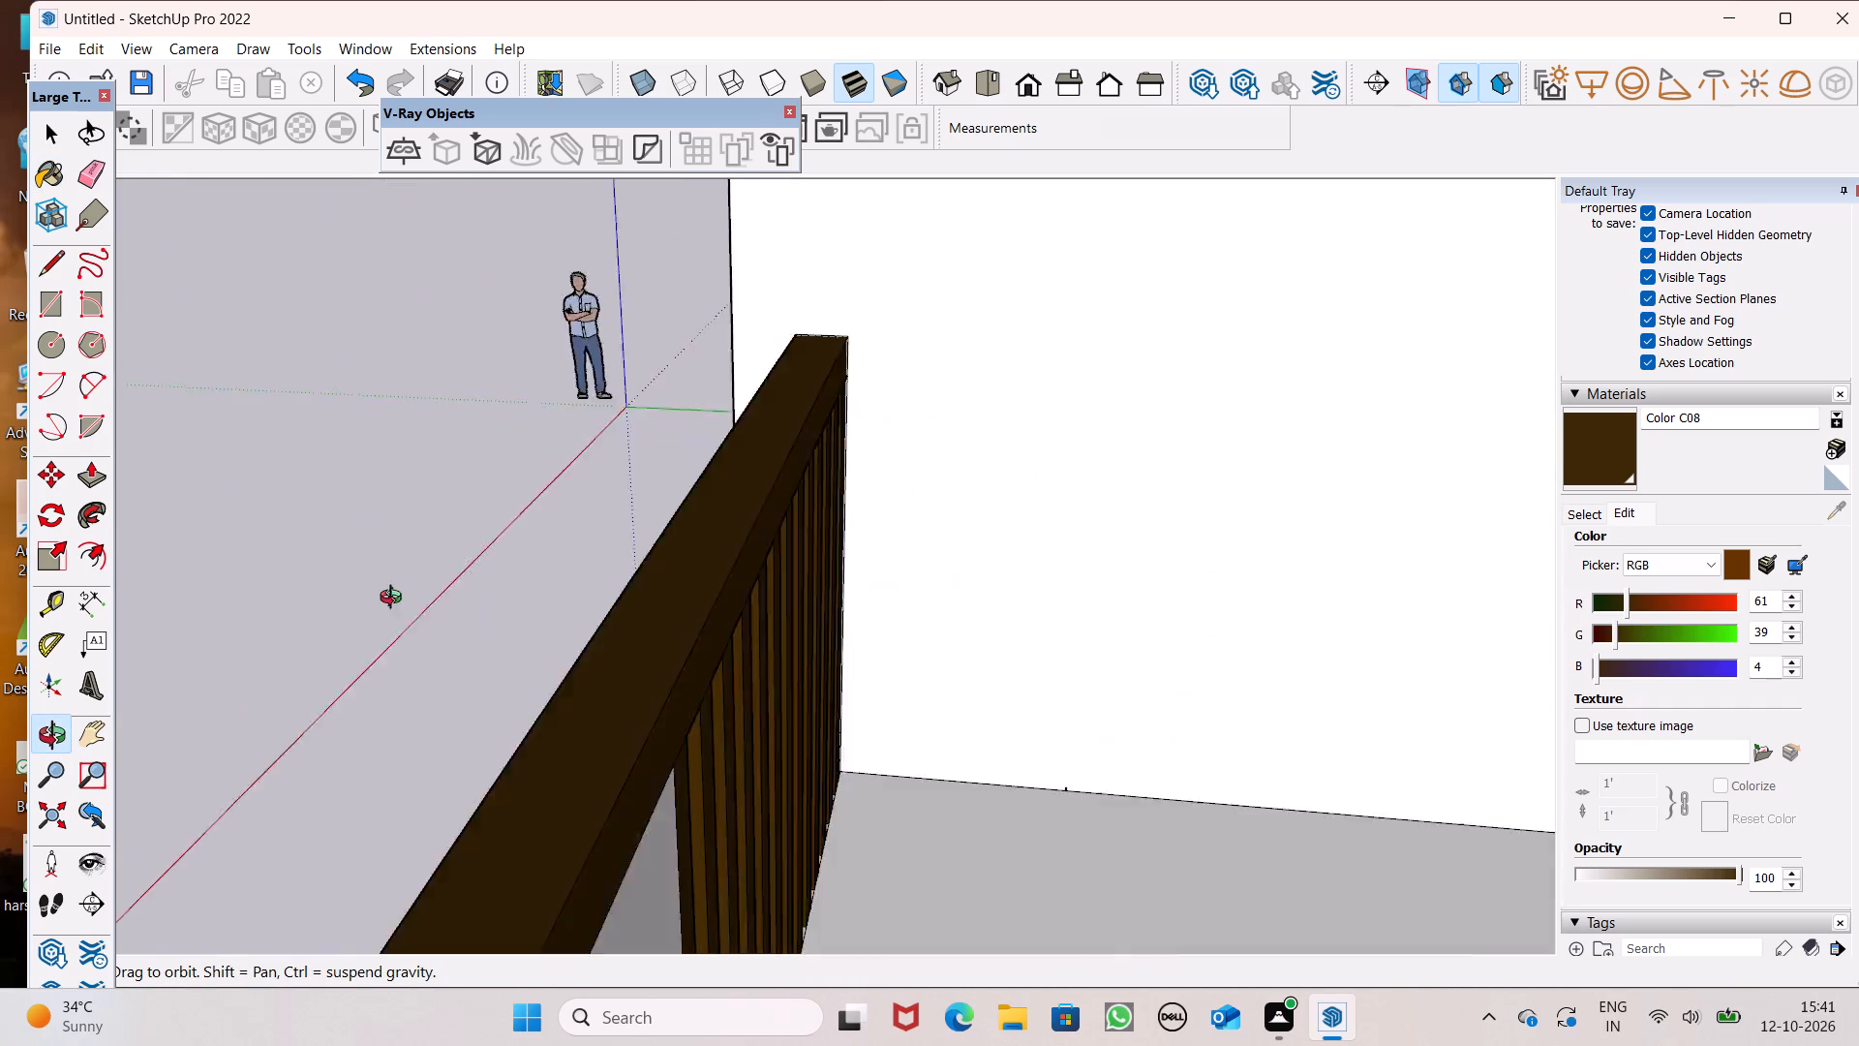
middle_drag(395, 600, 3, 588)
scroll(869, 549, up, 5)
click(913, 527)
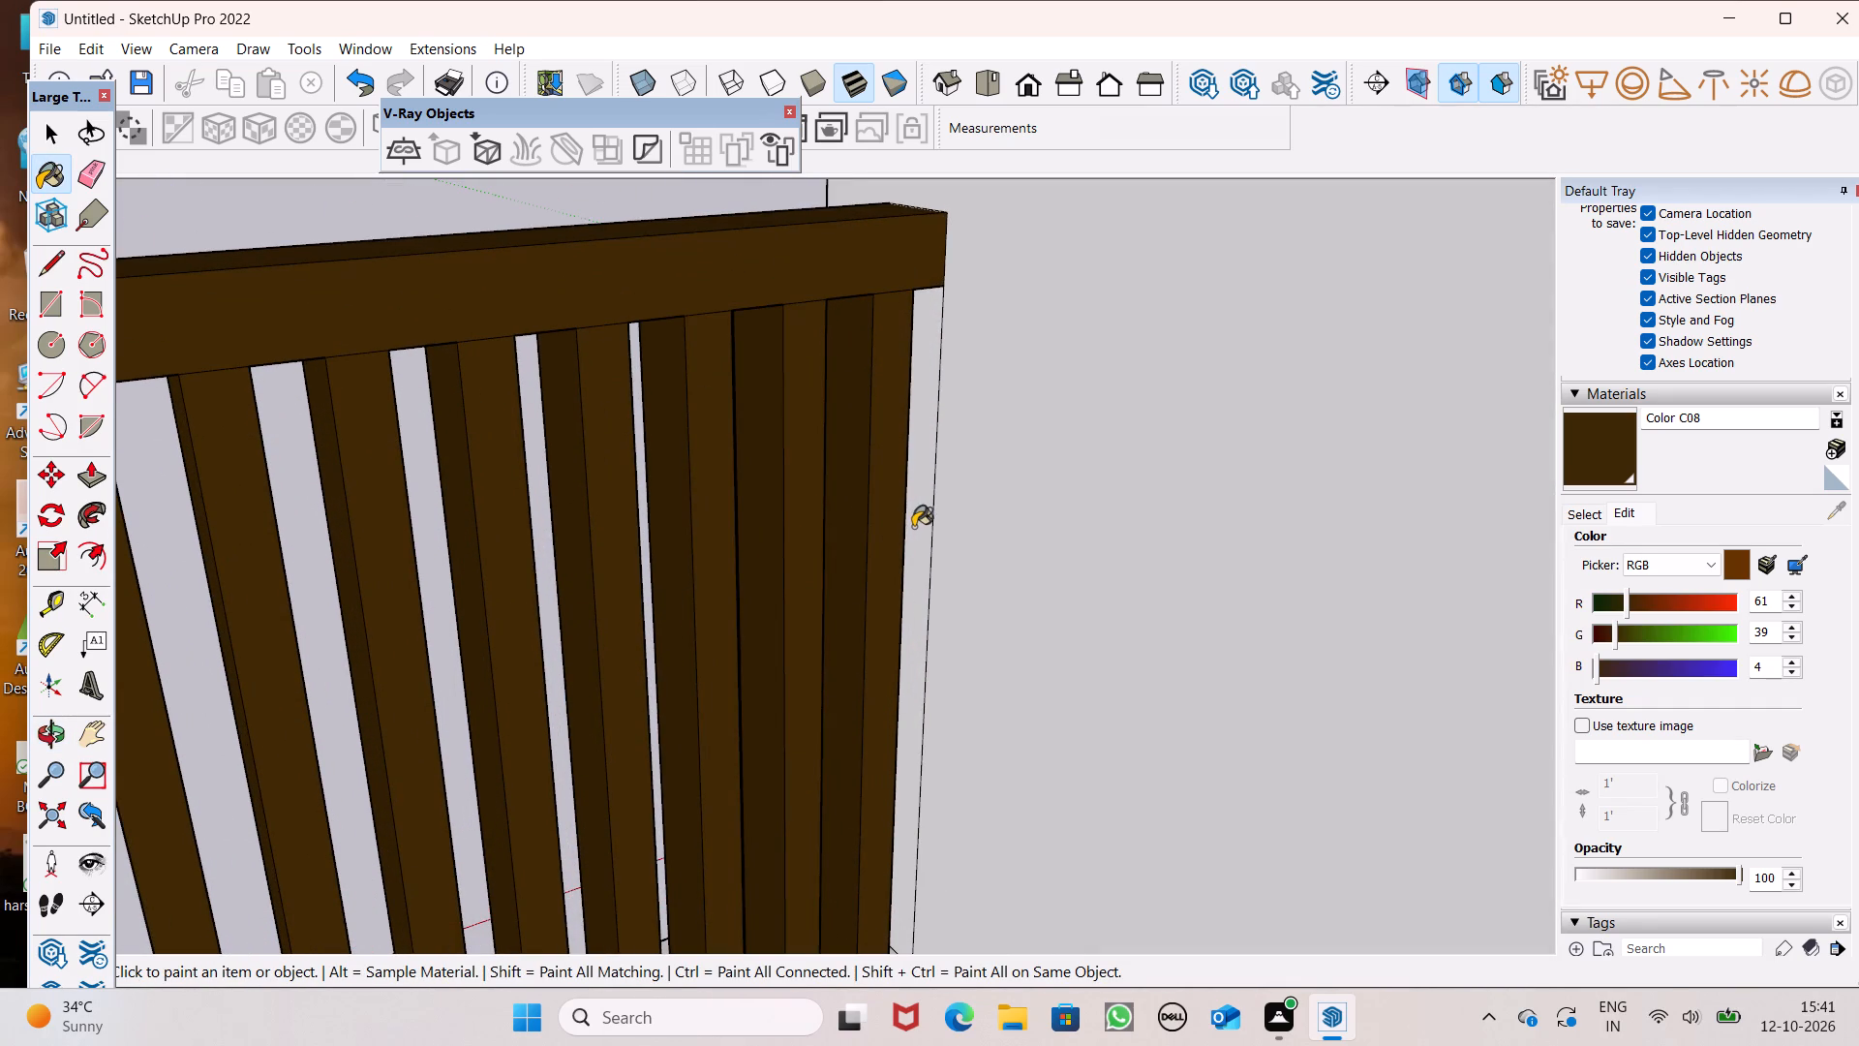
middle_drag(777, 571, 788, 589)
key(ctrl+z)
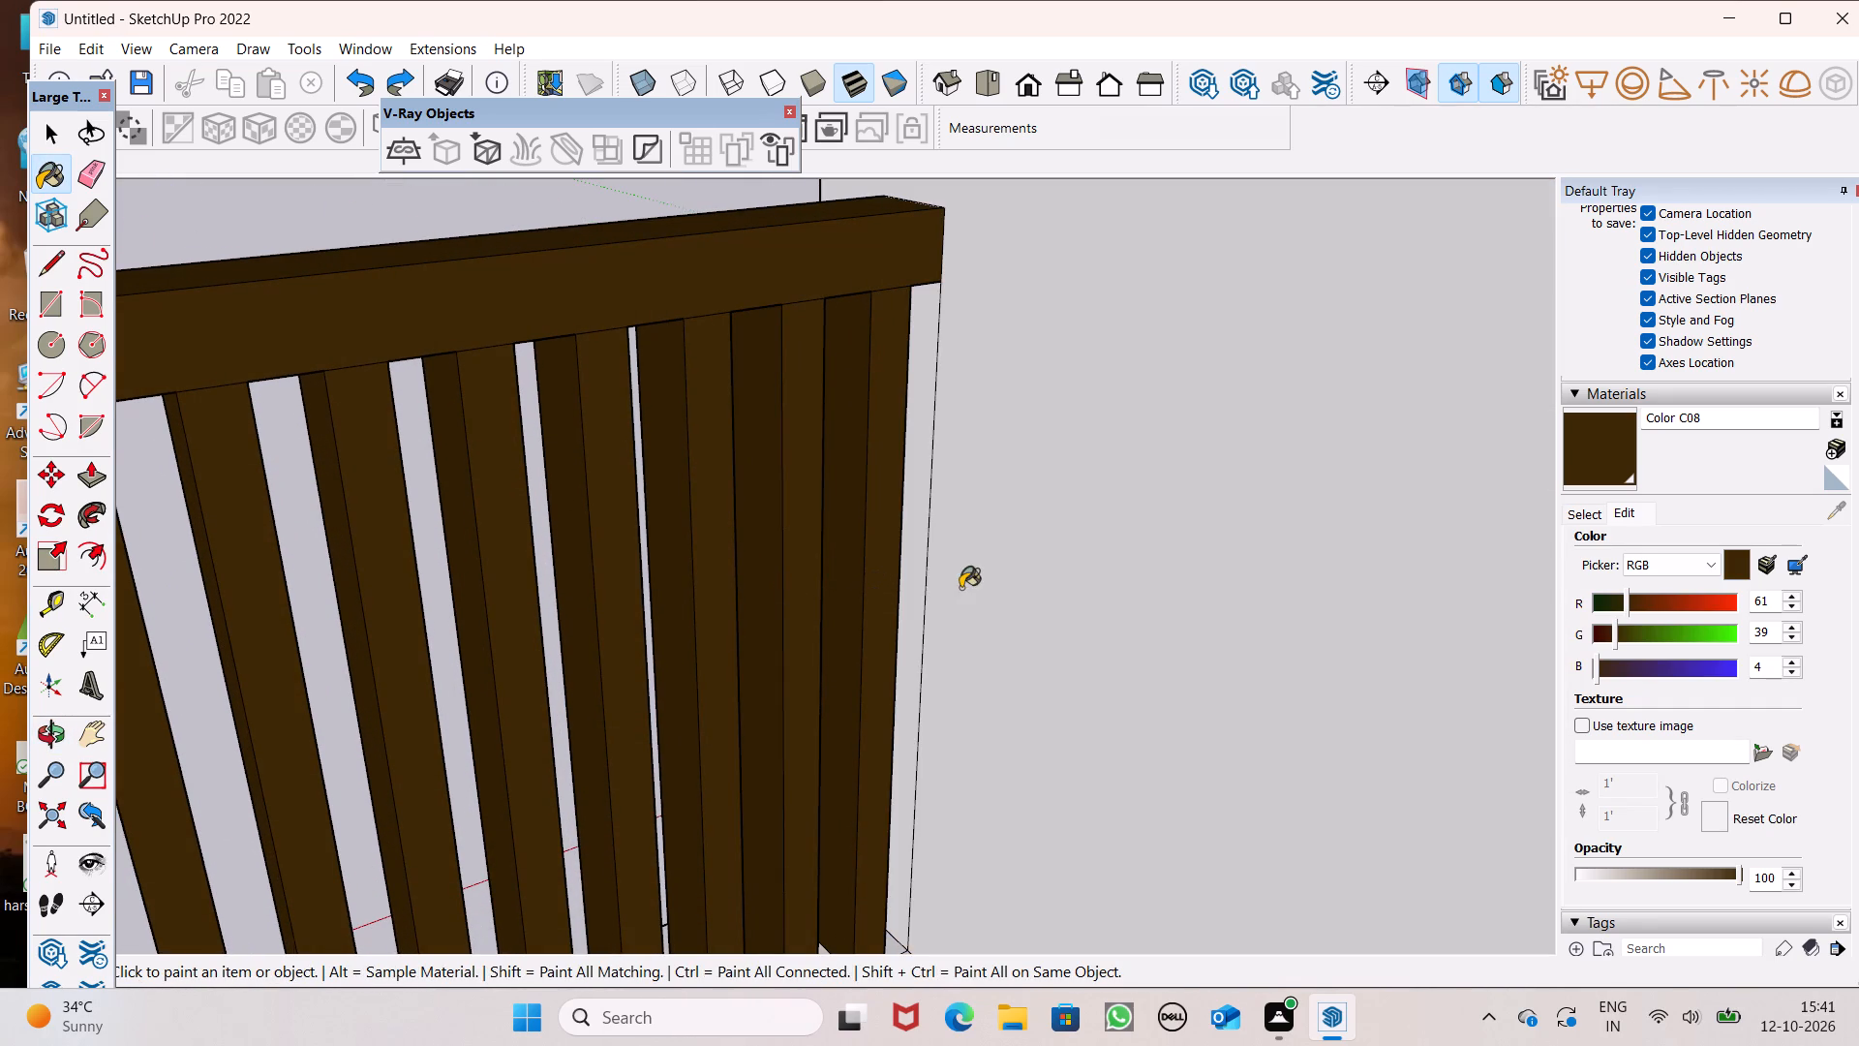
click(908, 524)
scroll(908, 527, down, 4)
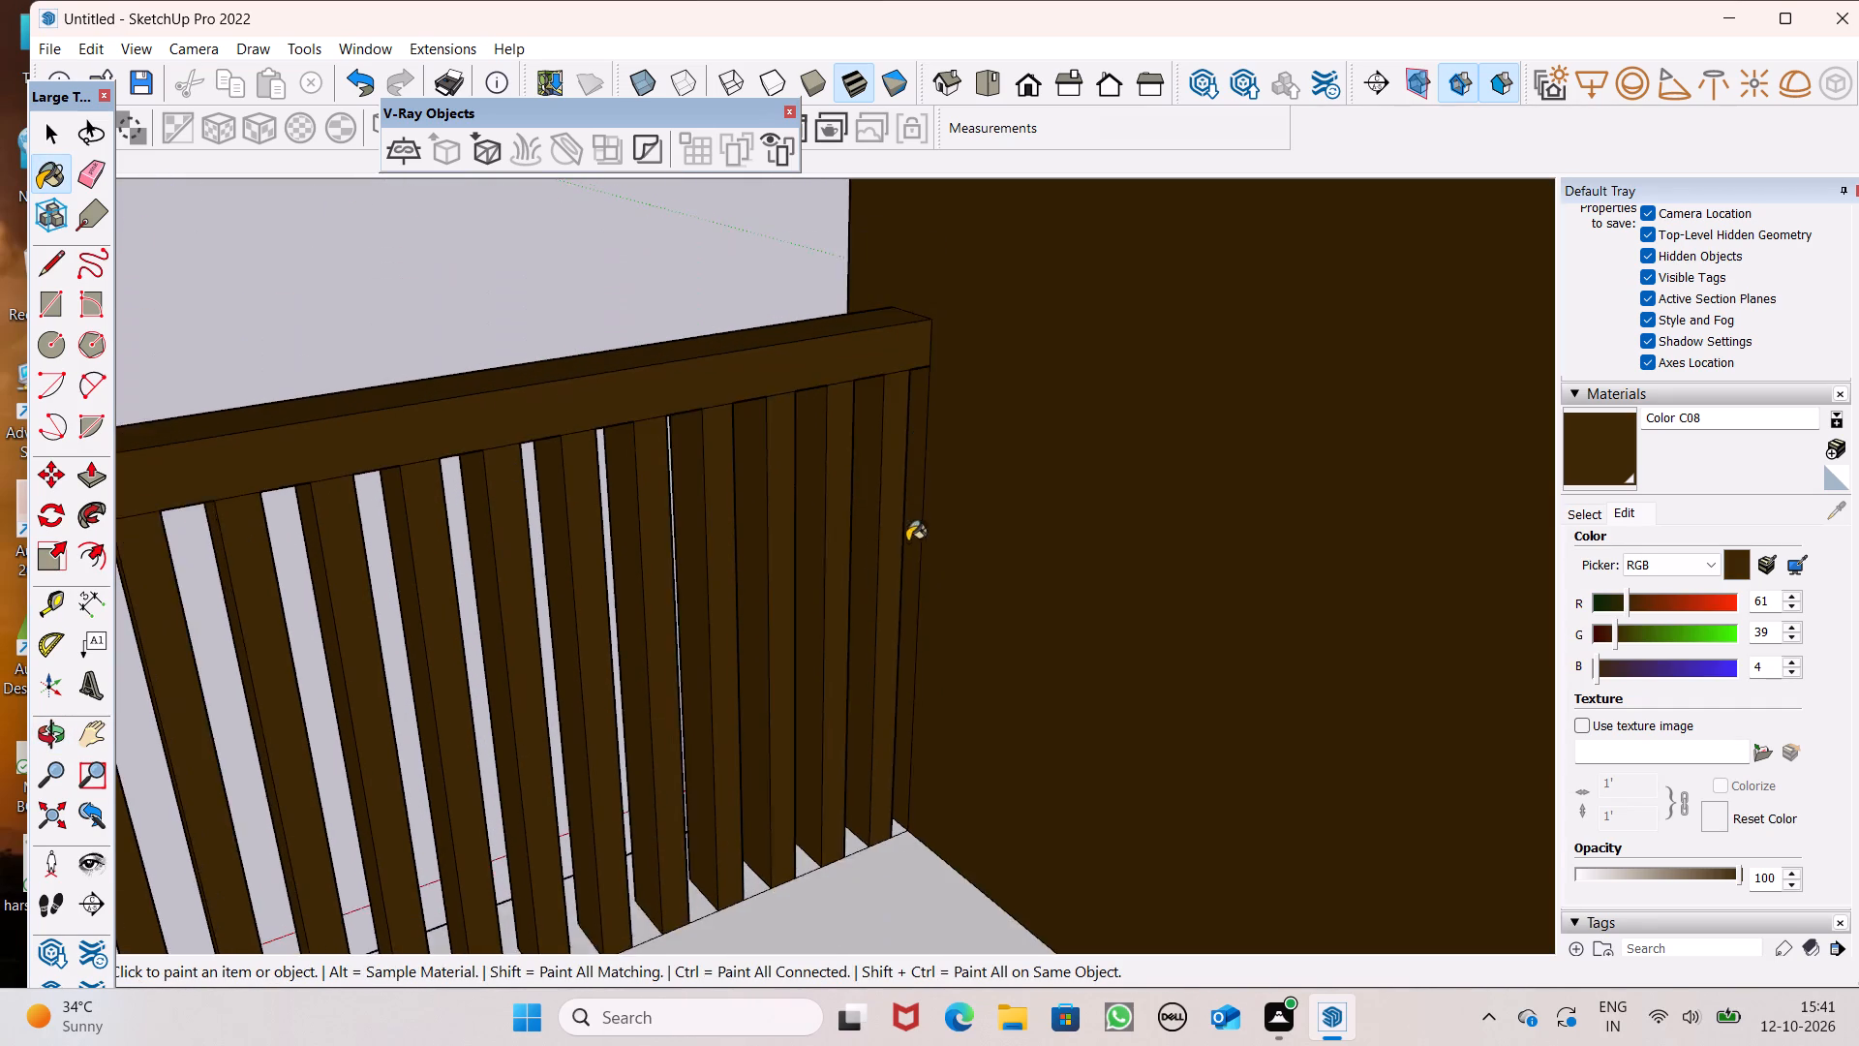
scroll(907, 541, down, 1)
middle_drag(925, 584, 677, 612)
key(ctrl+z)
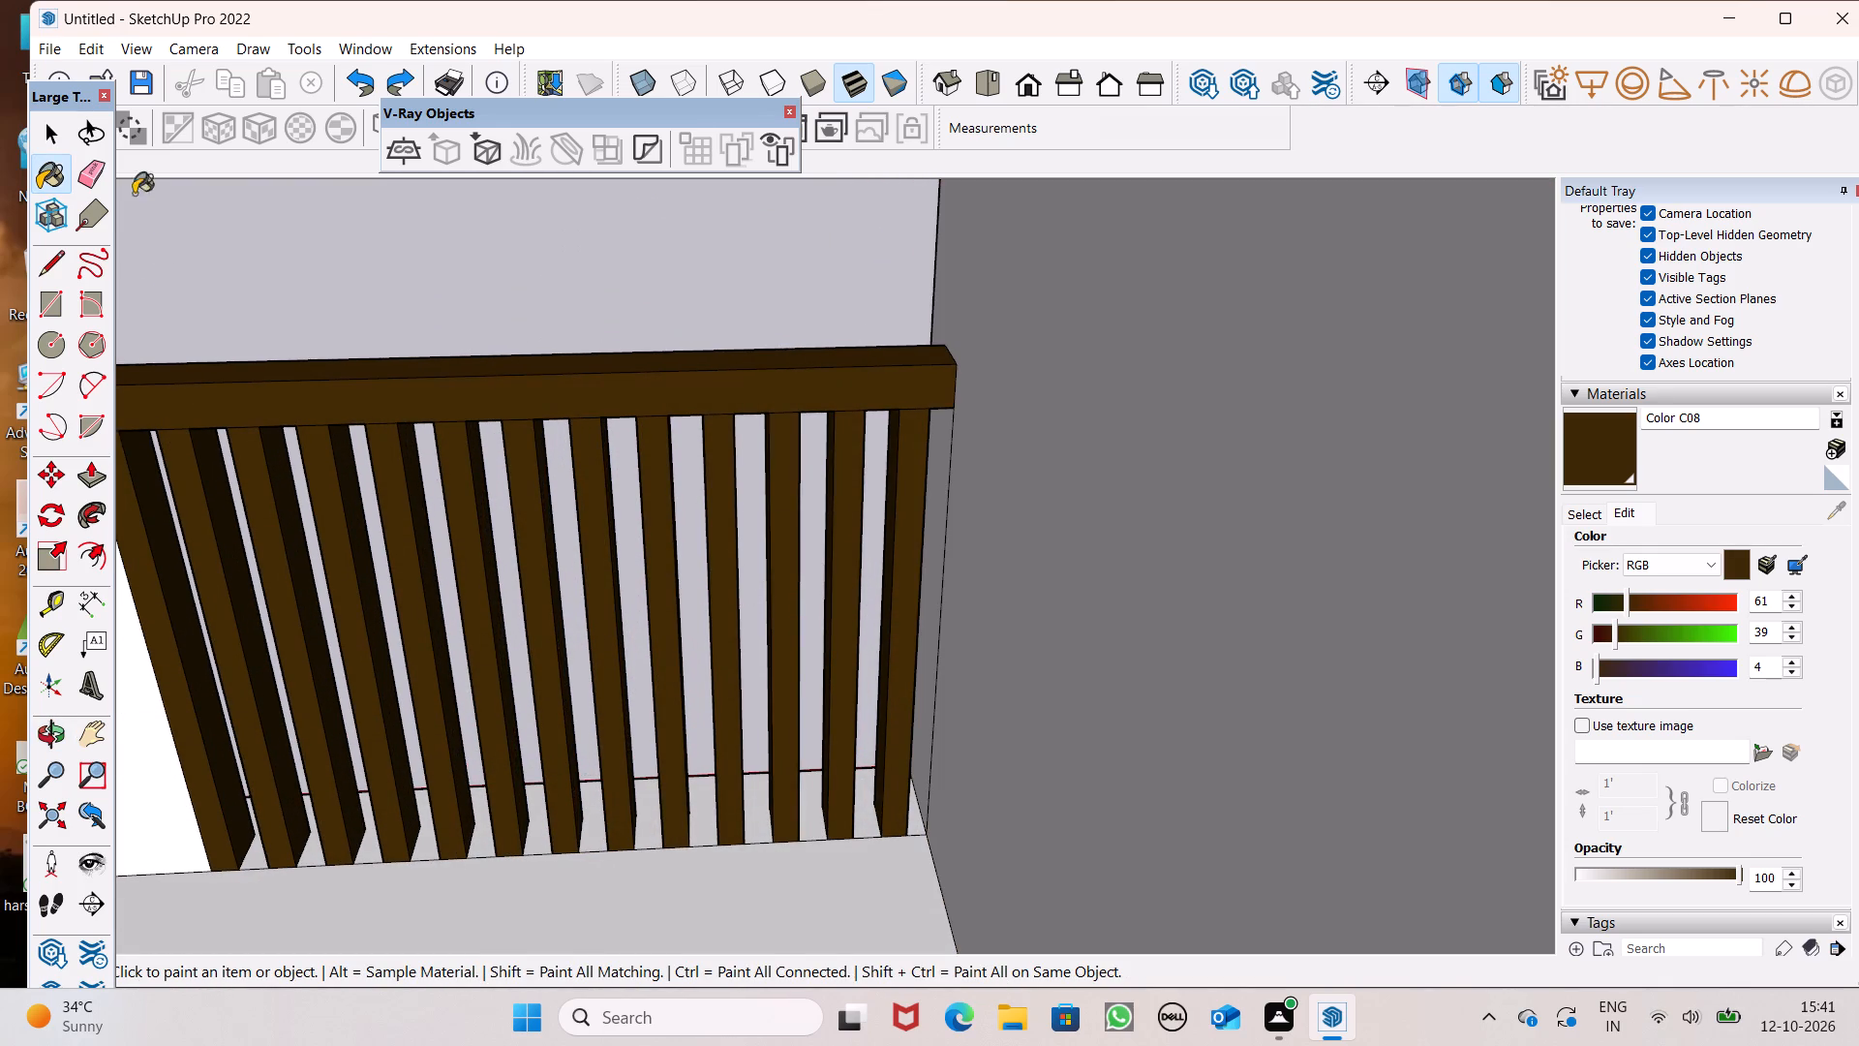
Erase the stray vertical edge on the wall beside the end slat.
click(96, 174)
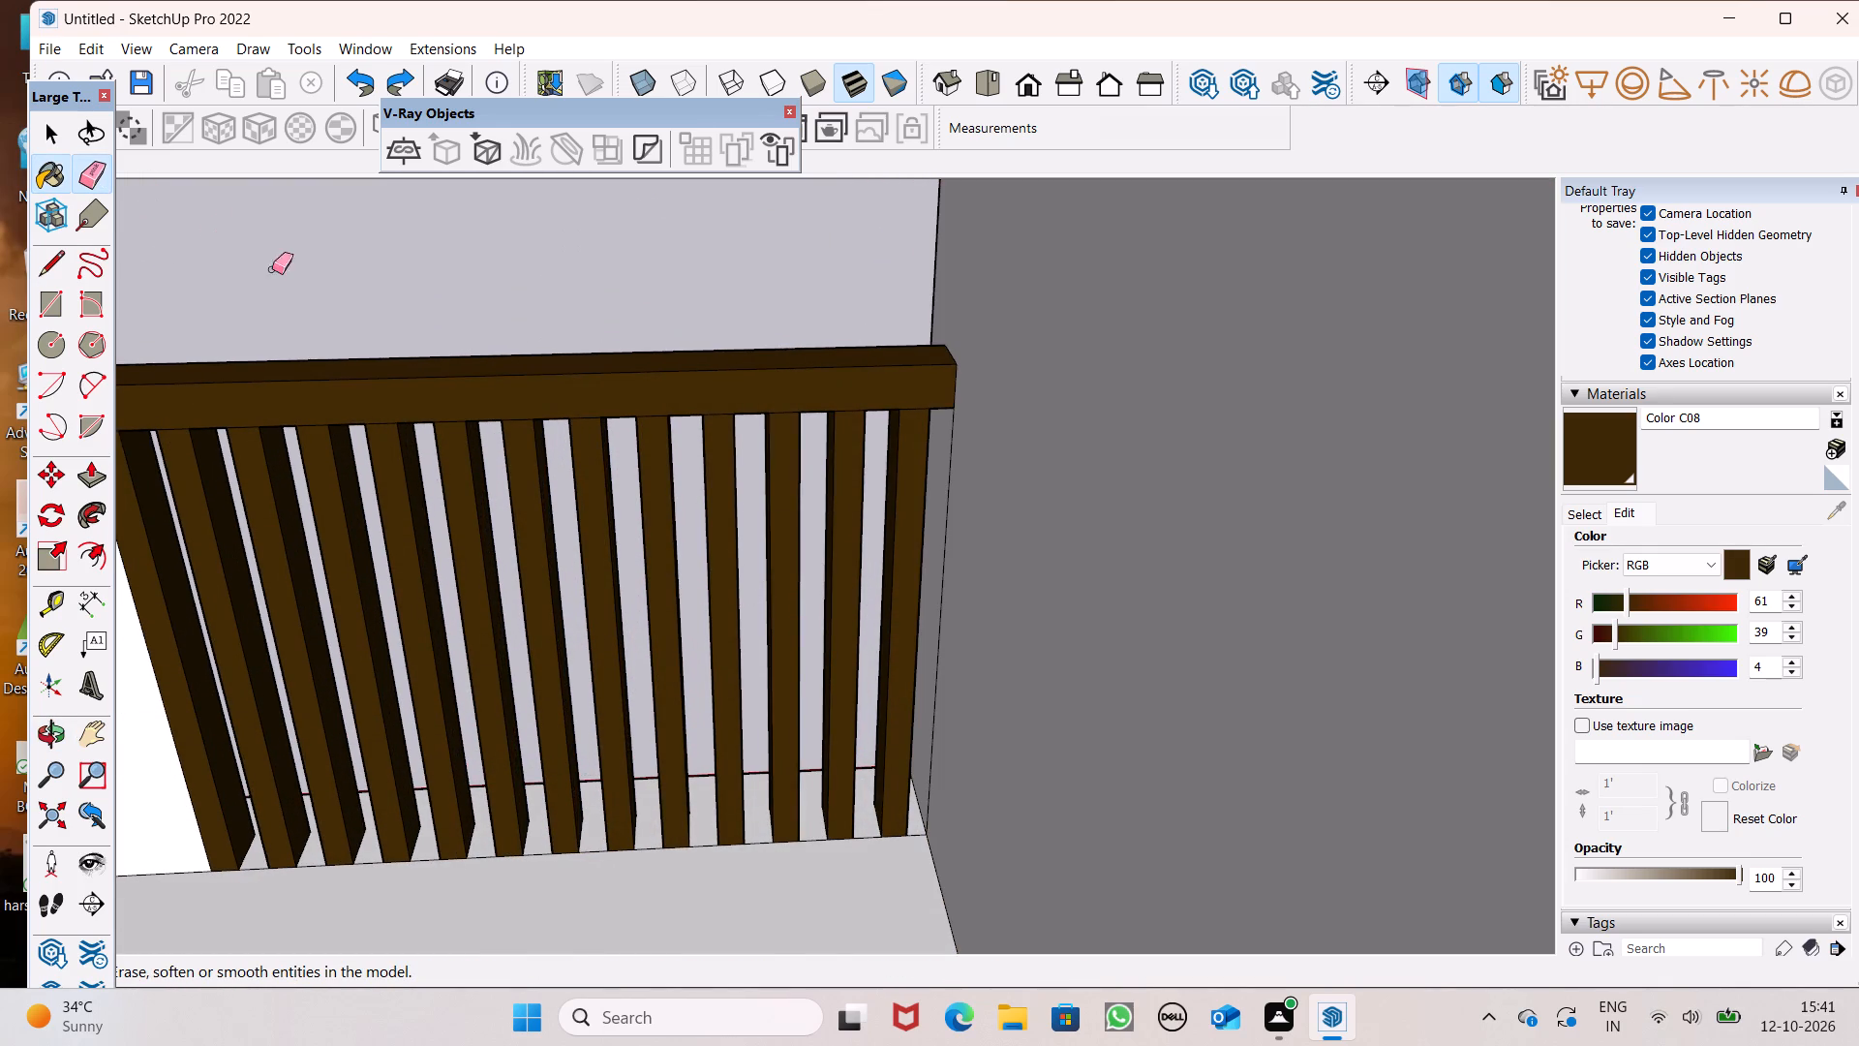
click(954, 507)
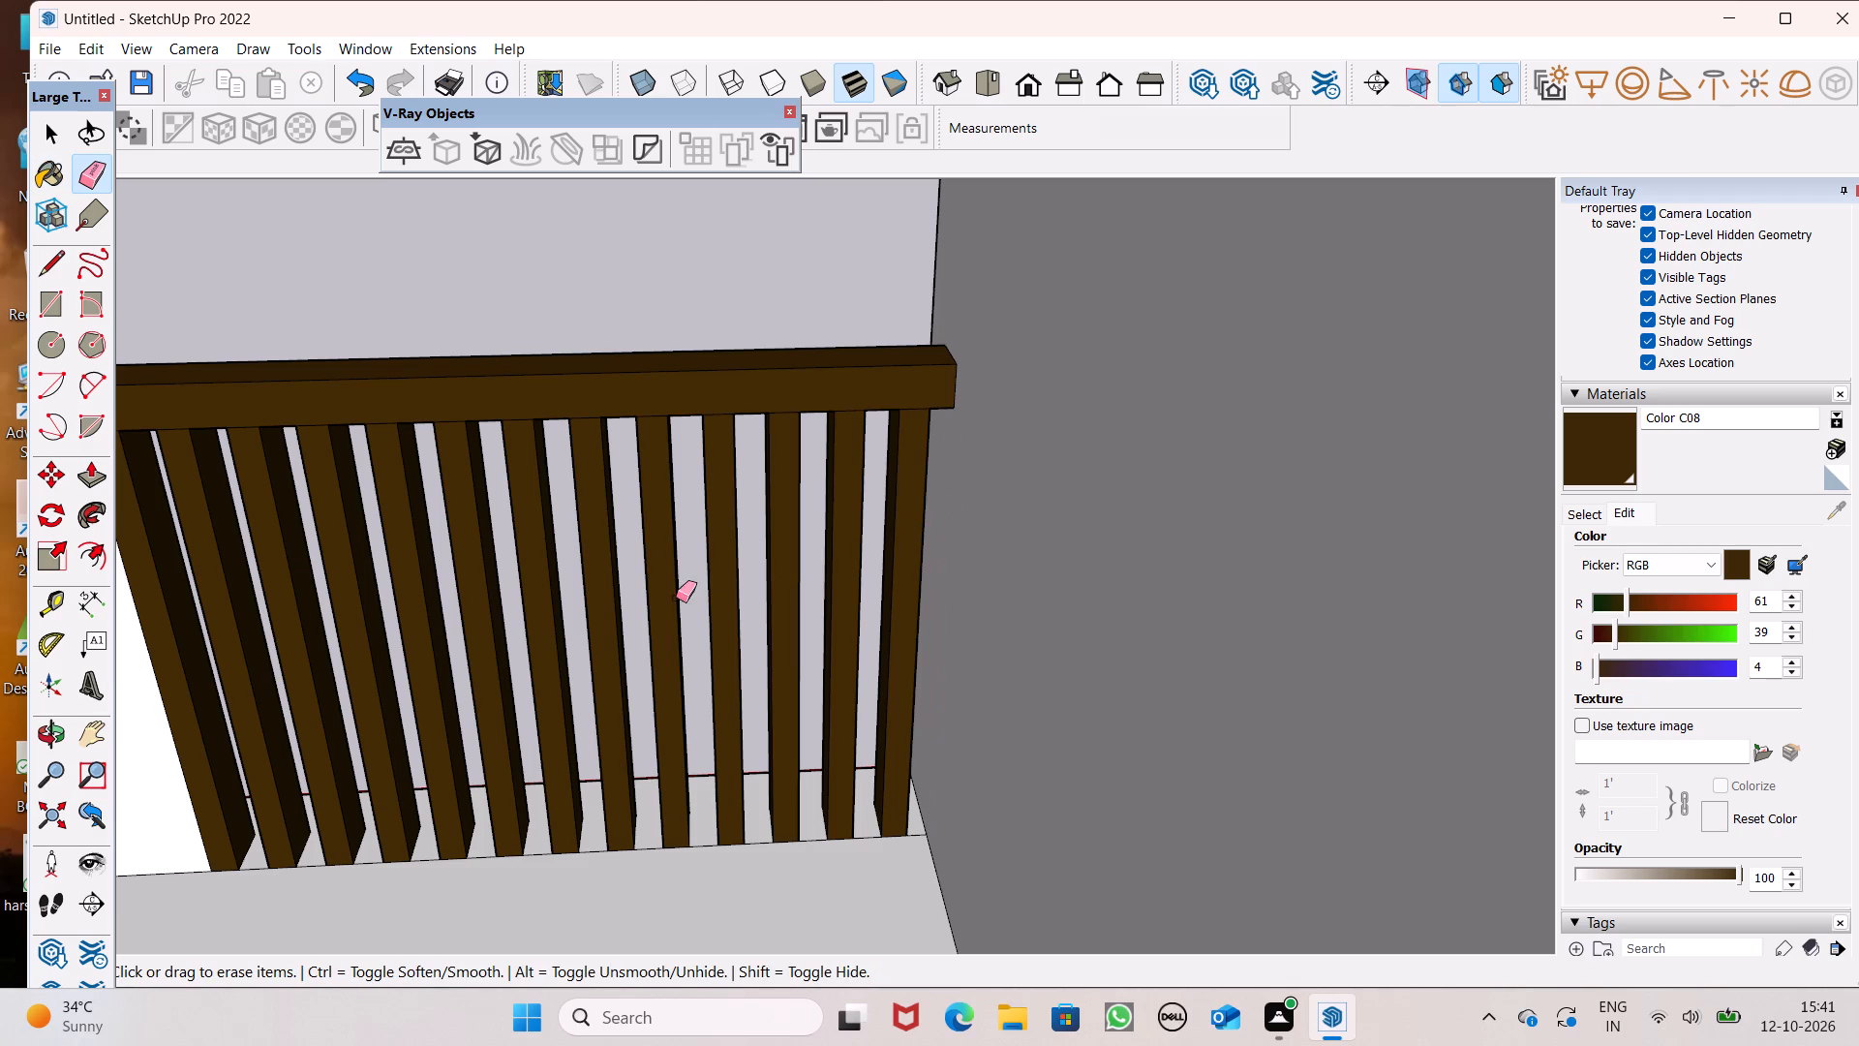
Examine the painted slatted railing from both sides and in the context of the whole facade.
middle_drag(818, 661, 788, 722)
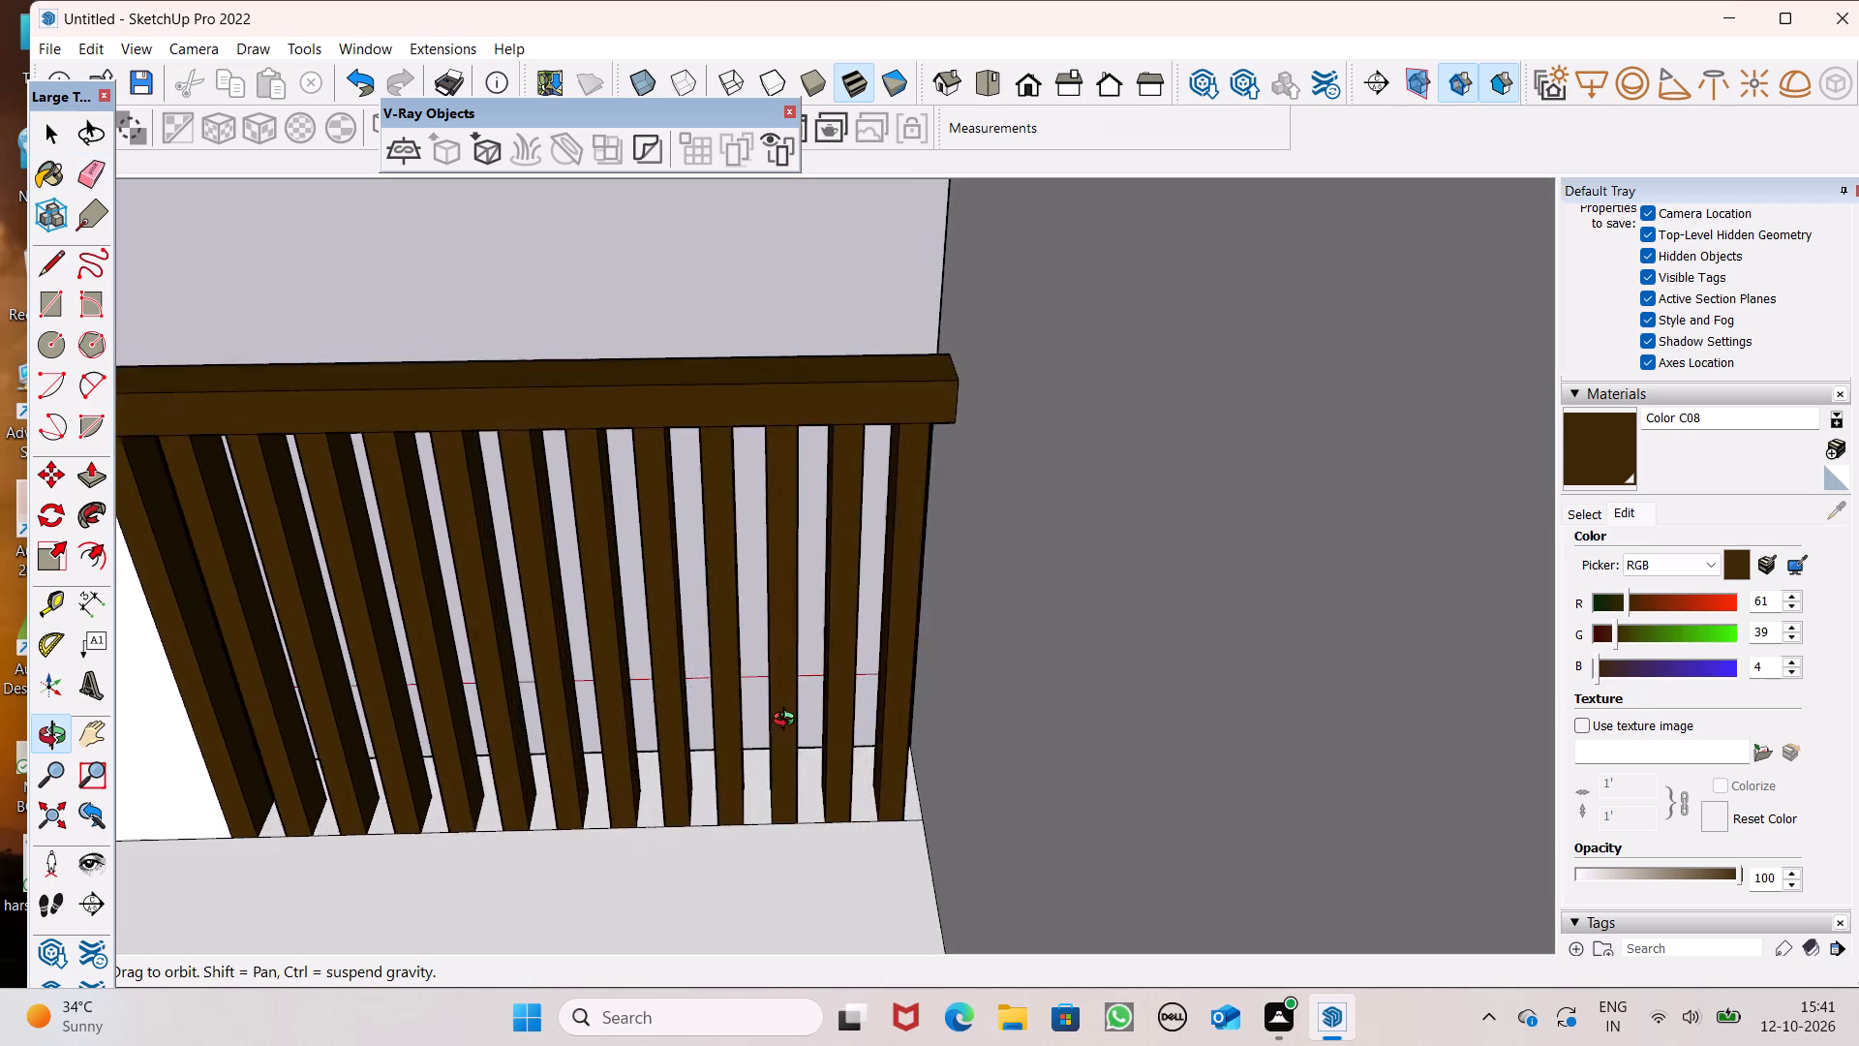
middle_drag(788, 722, 1044, 682)
middle_drag(495, 620, 1154, 630)
scroll(693, 572, up, 1)
middle_drag(691, 584, 843, 621)
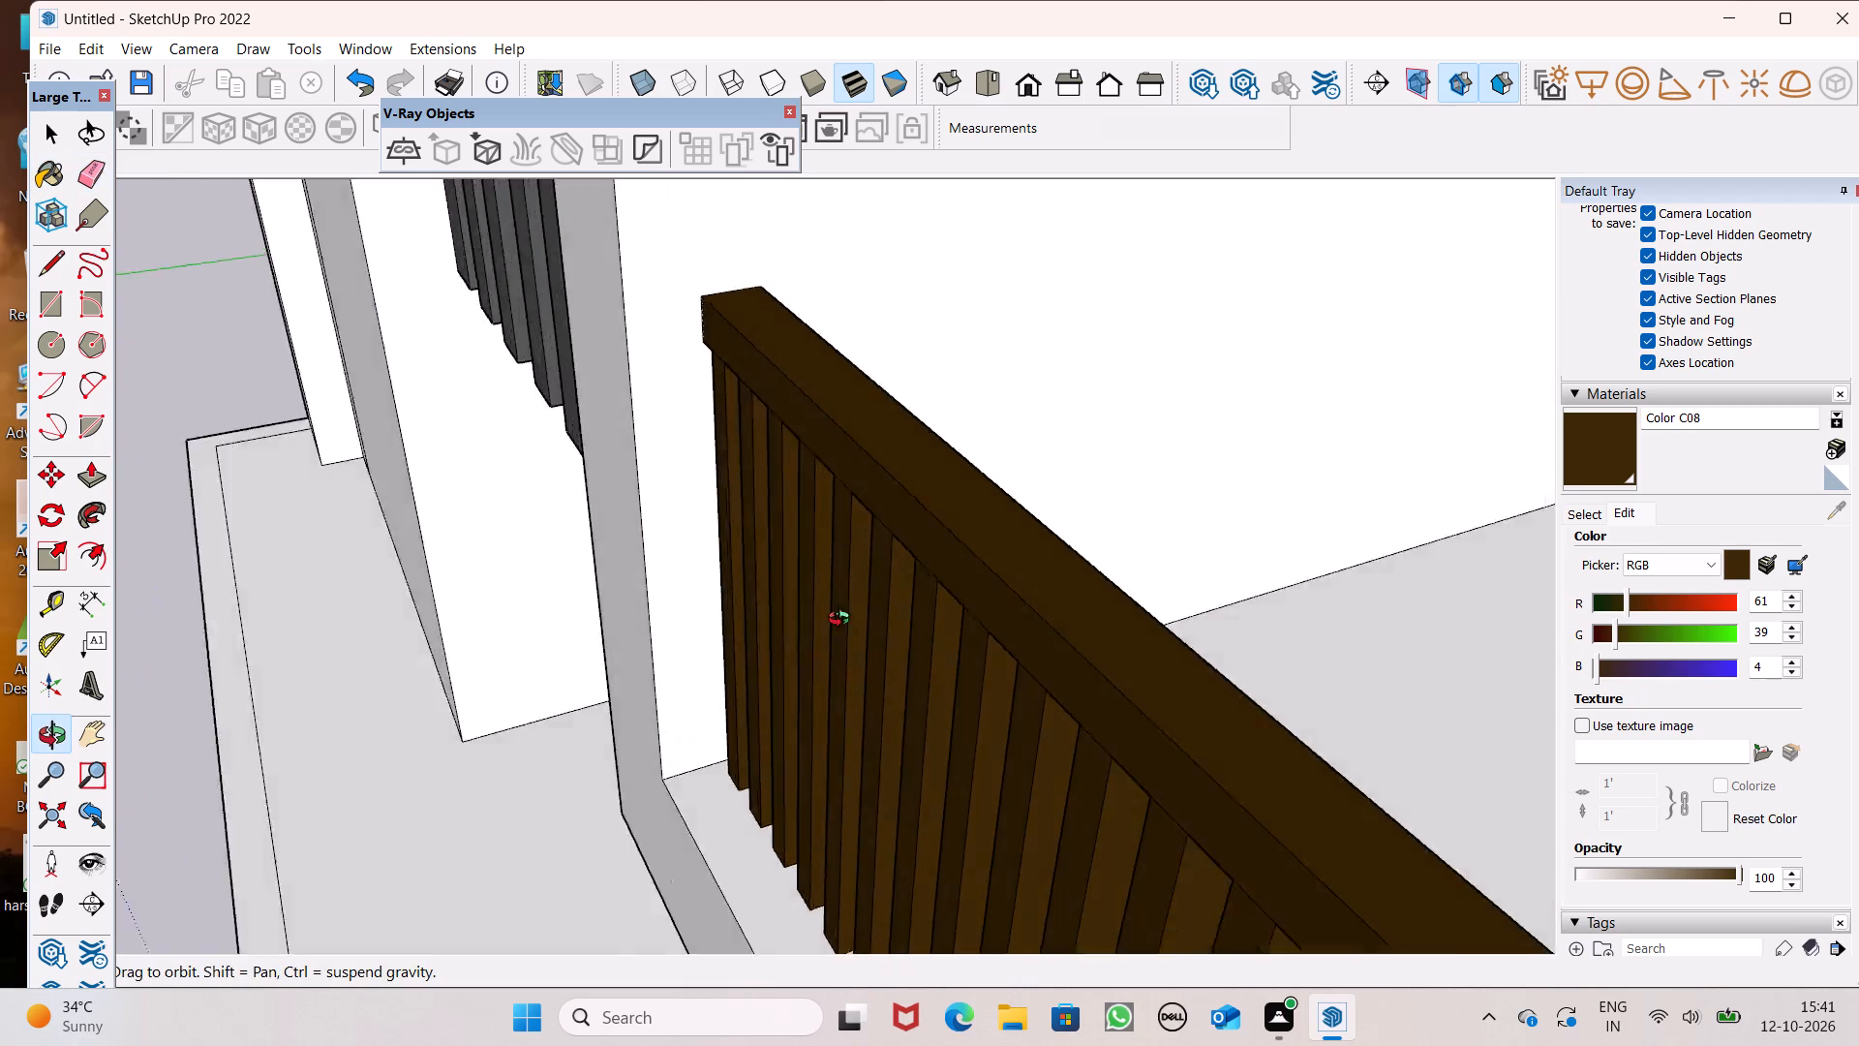
middle_drag(843, 621, 1100, 565)
scroll(1050, 558, down, 3)
middle_drag(871, 644, 976, 709)
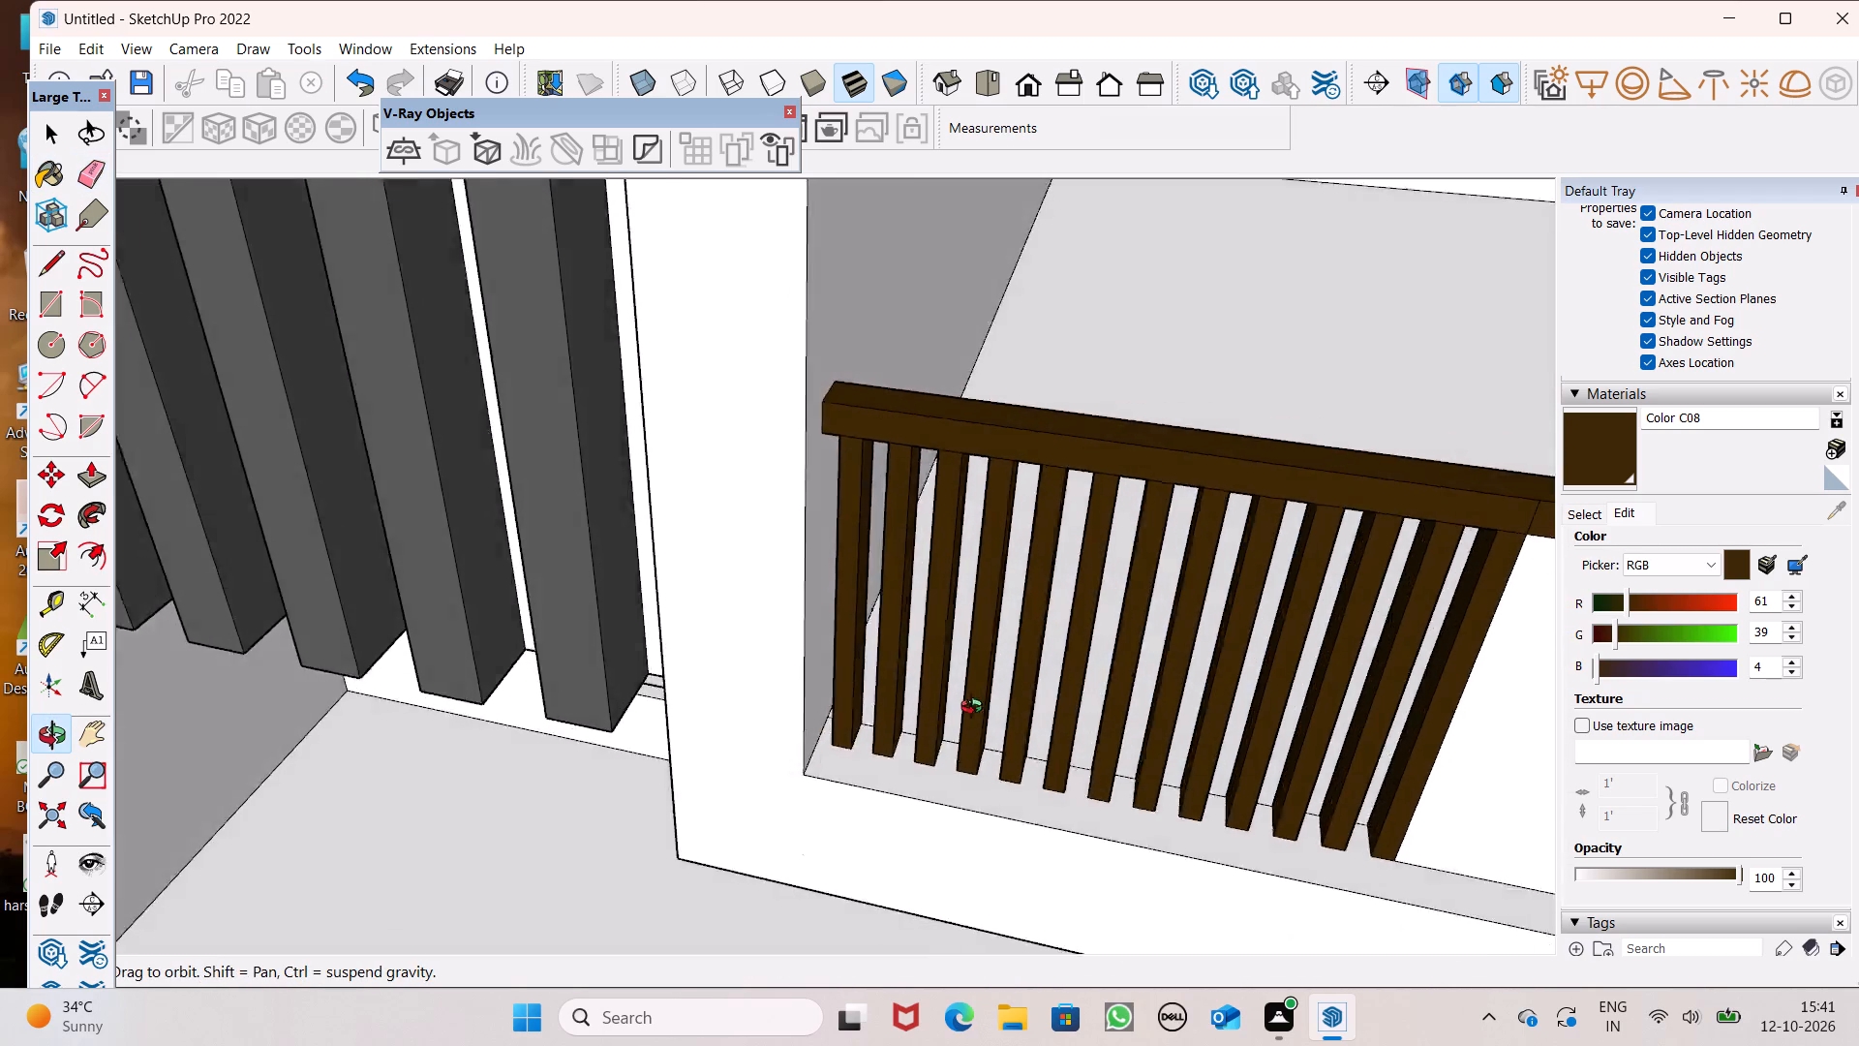
middle_drag(976, 709, 1236, 682)
scroll(941, 591, down, 3)
middle_drag(1068, 657, 935, 567)
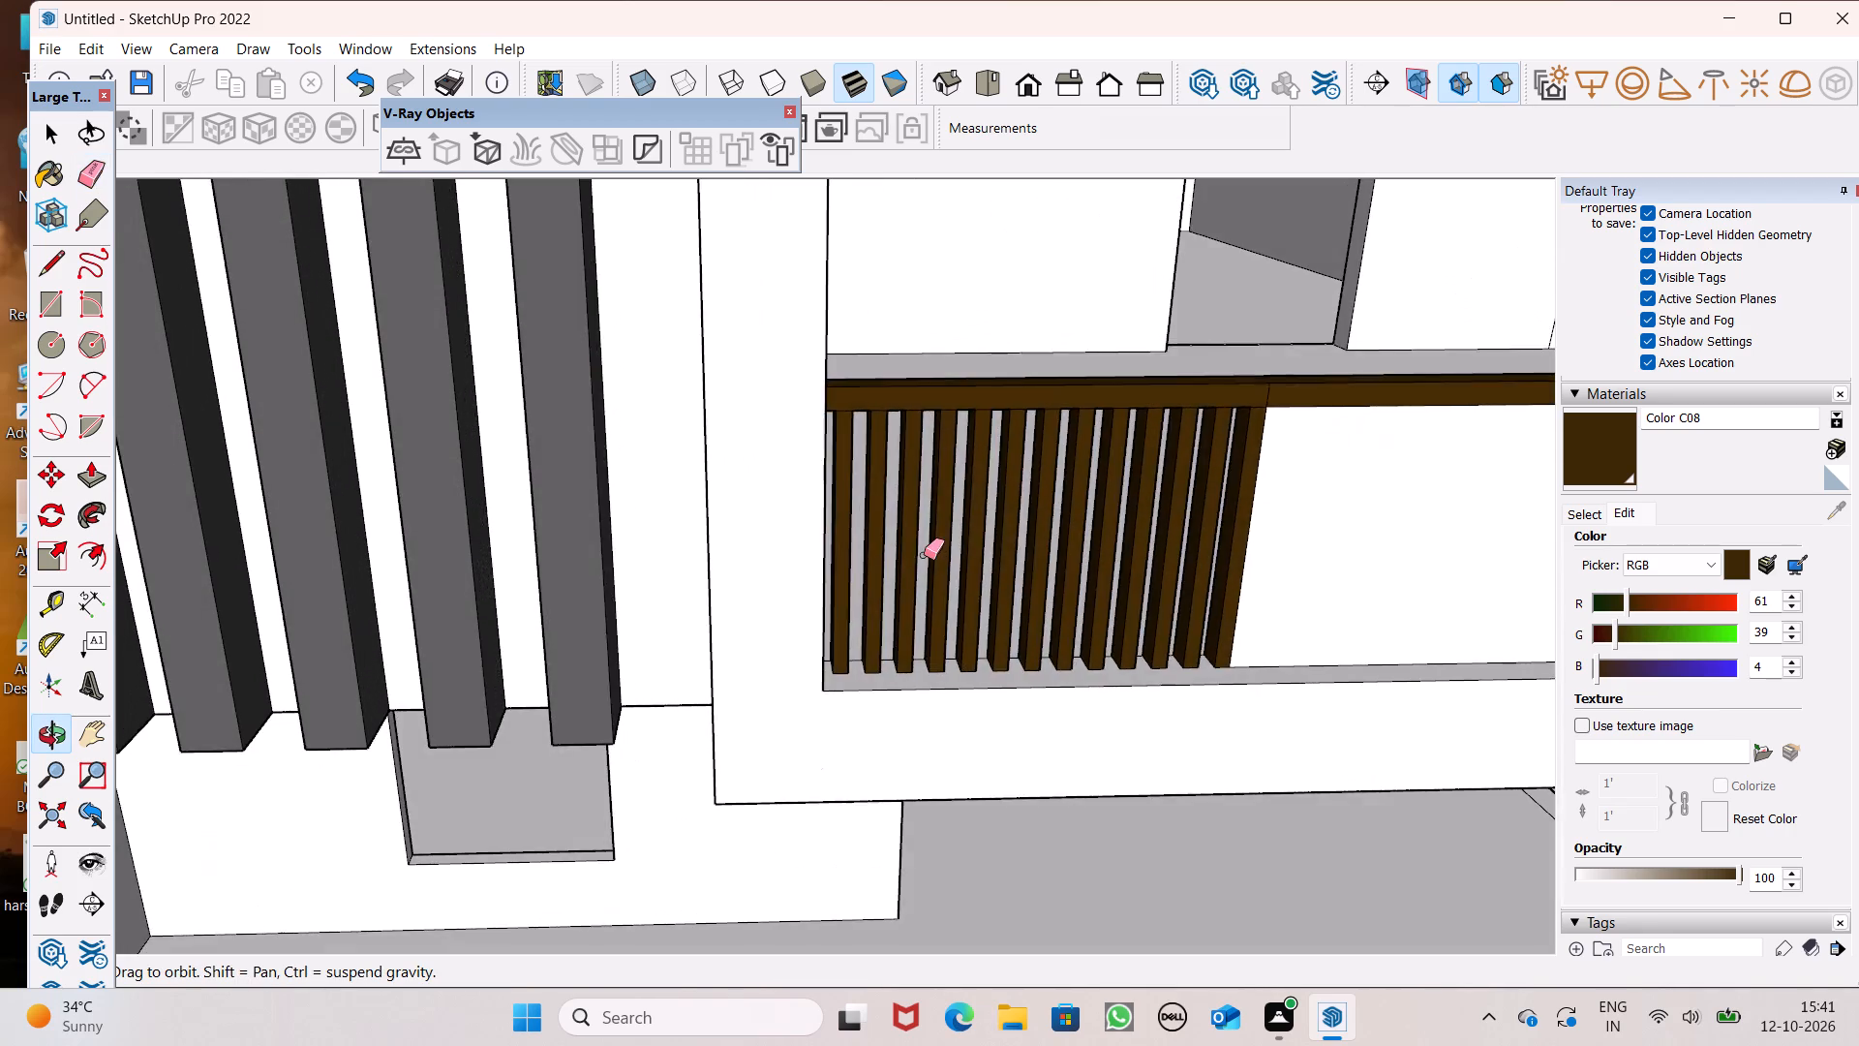
scroll(924, 548, down, 5)
scroll(636, 521, down, 14)
middle_drag(1039, 522, 1010, 537)
Paint both top faces of the upper balcony railing's L-shaped top rail with Color C08.
click(1608, 475)
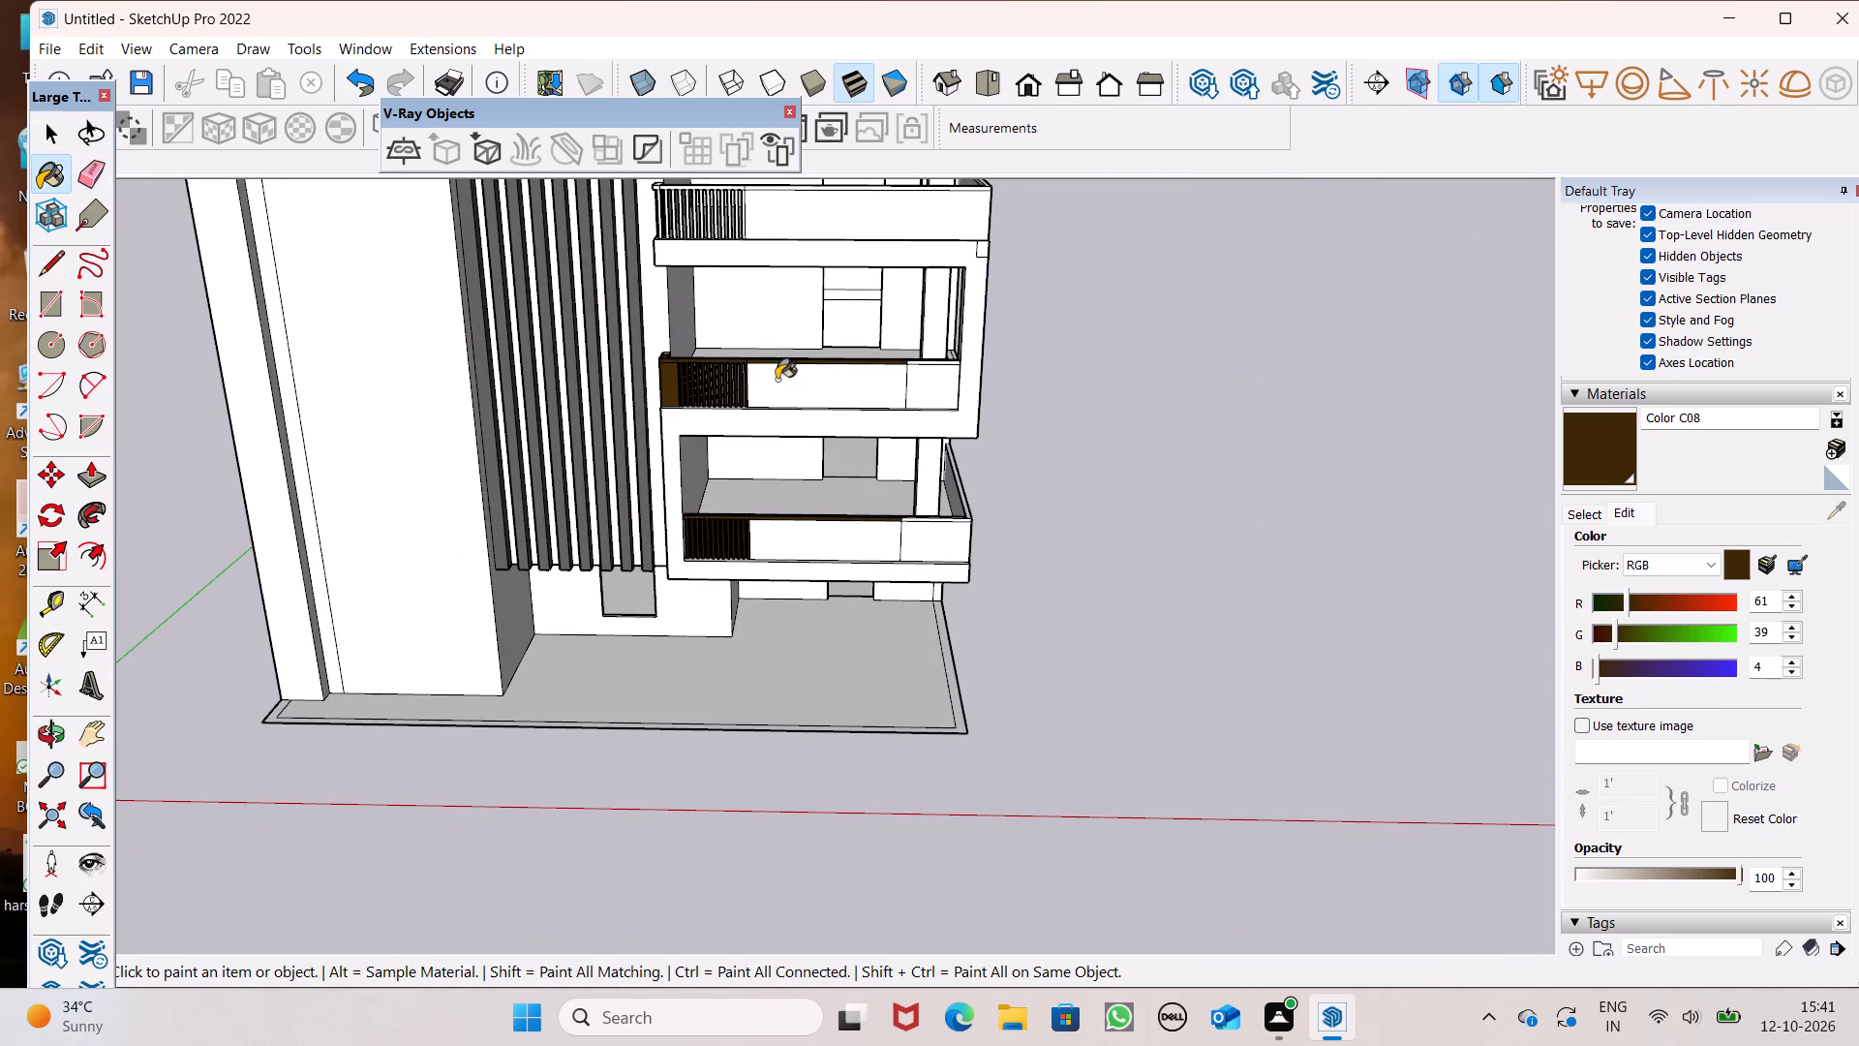
scroll(699, 353, down, 6)
scroll(648, 313, up, 8)
scroll(811, 197, up, 5)
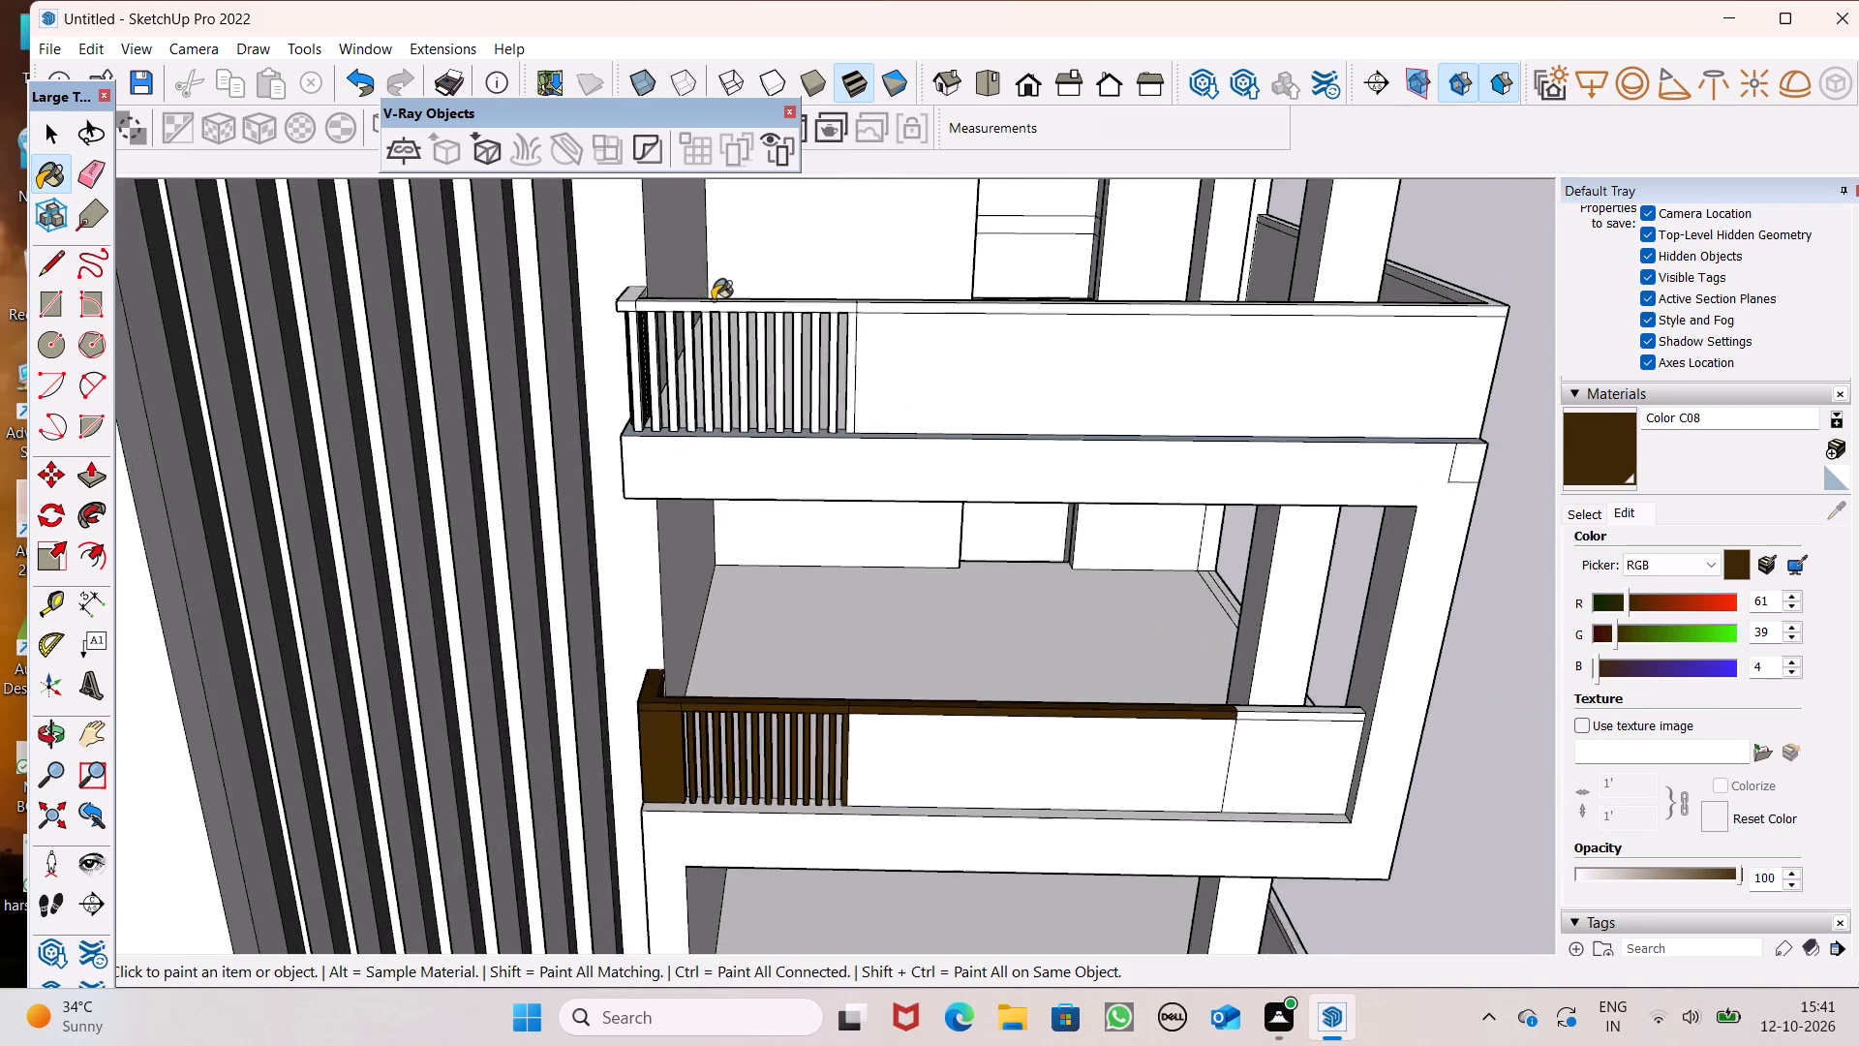
scroll(713, 300, up, 2)
middle_drag(705, 340, 1190, 376)
scroll(1190, 376, up, 2)
scroll(756, 284, down, 1)
scroll(756, 286, up, 4)
scroll(809, 356, up, 6)
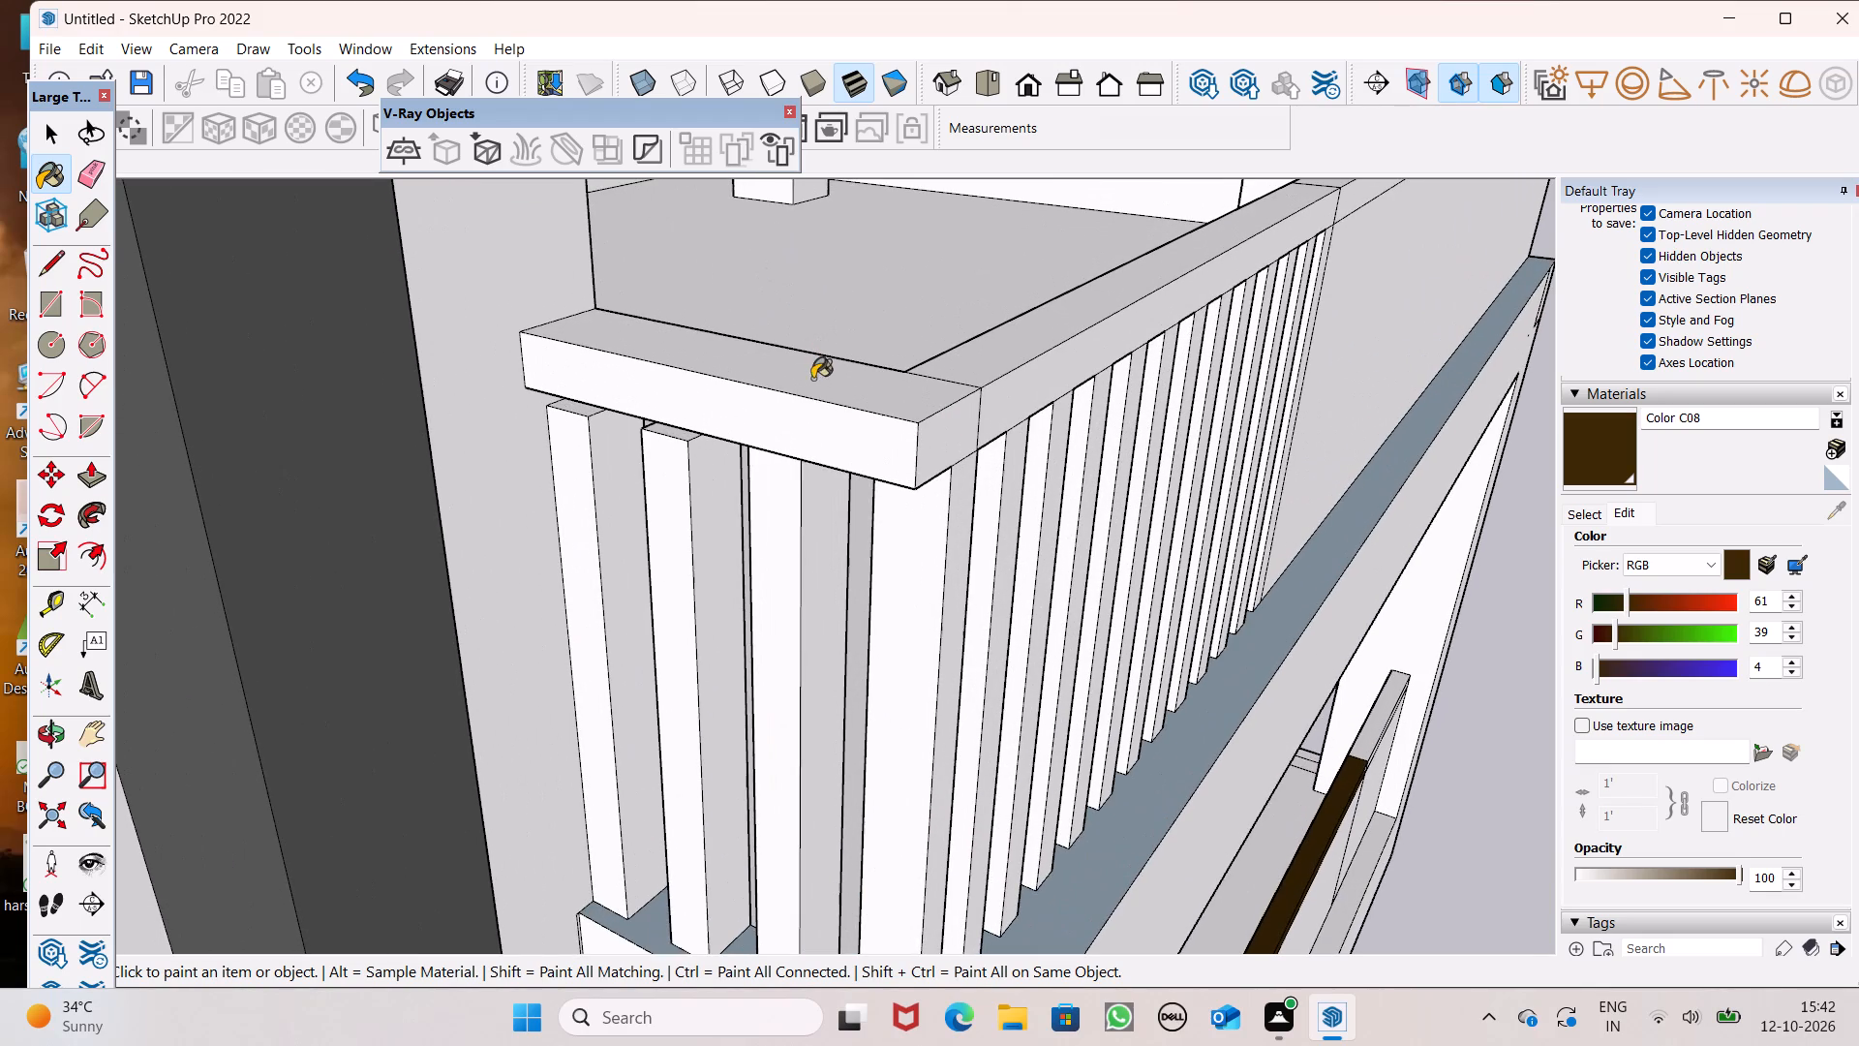
click(812, 391)
click(987, 371)
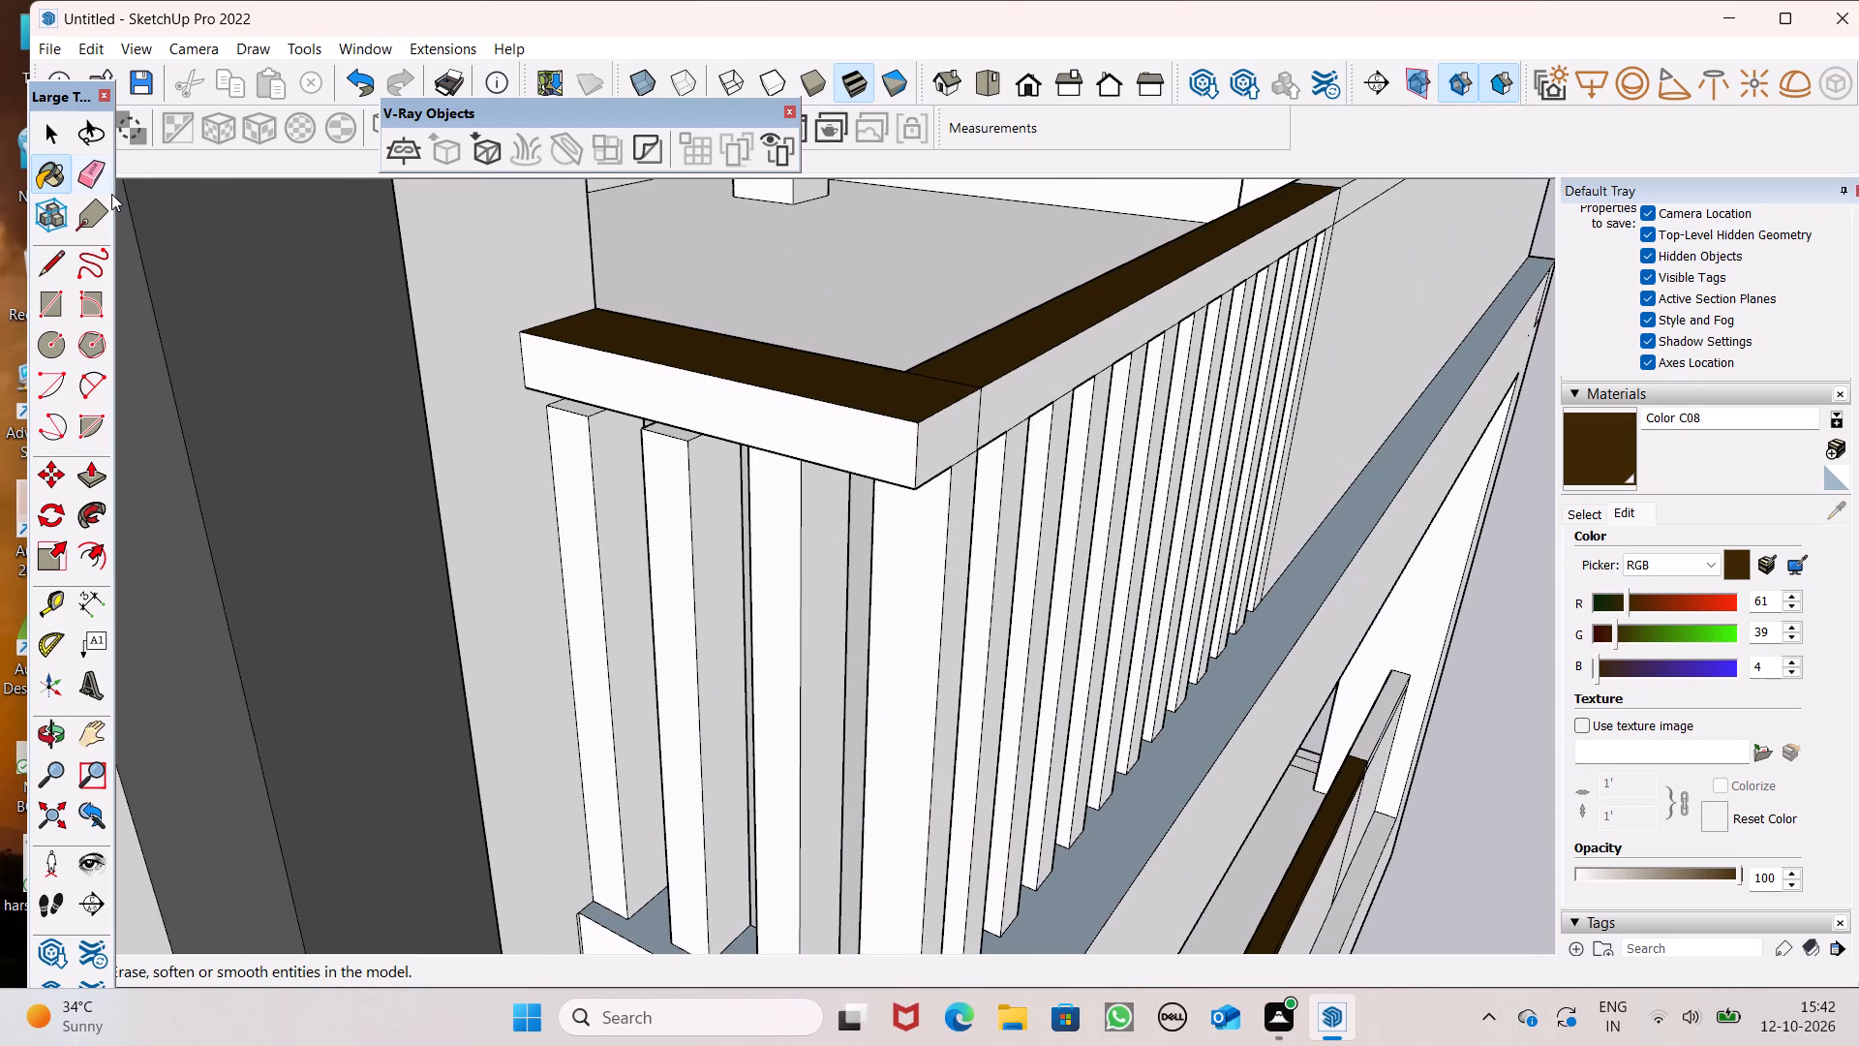
Erase the seam edge between the two painted top faces at the corner of the top rail.
click(97, 178)
scroll(1025, 414, up, 6)
drag(929, 404, 935, 393)
drag(947, 384, 942, 409)
middle_drag(939, 369, 975, 492)
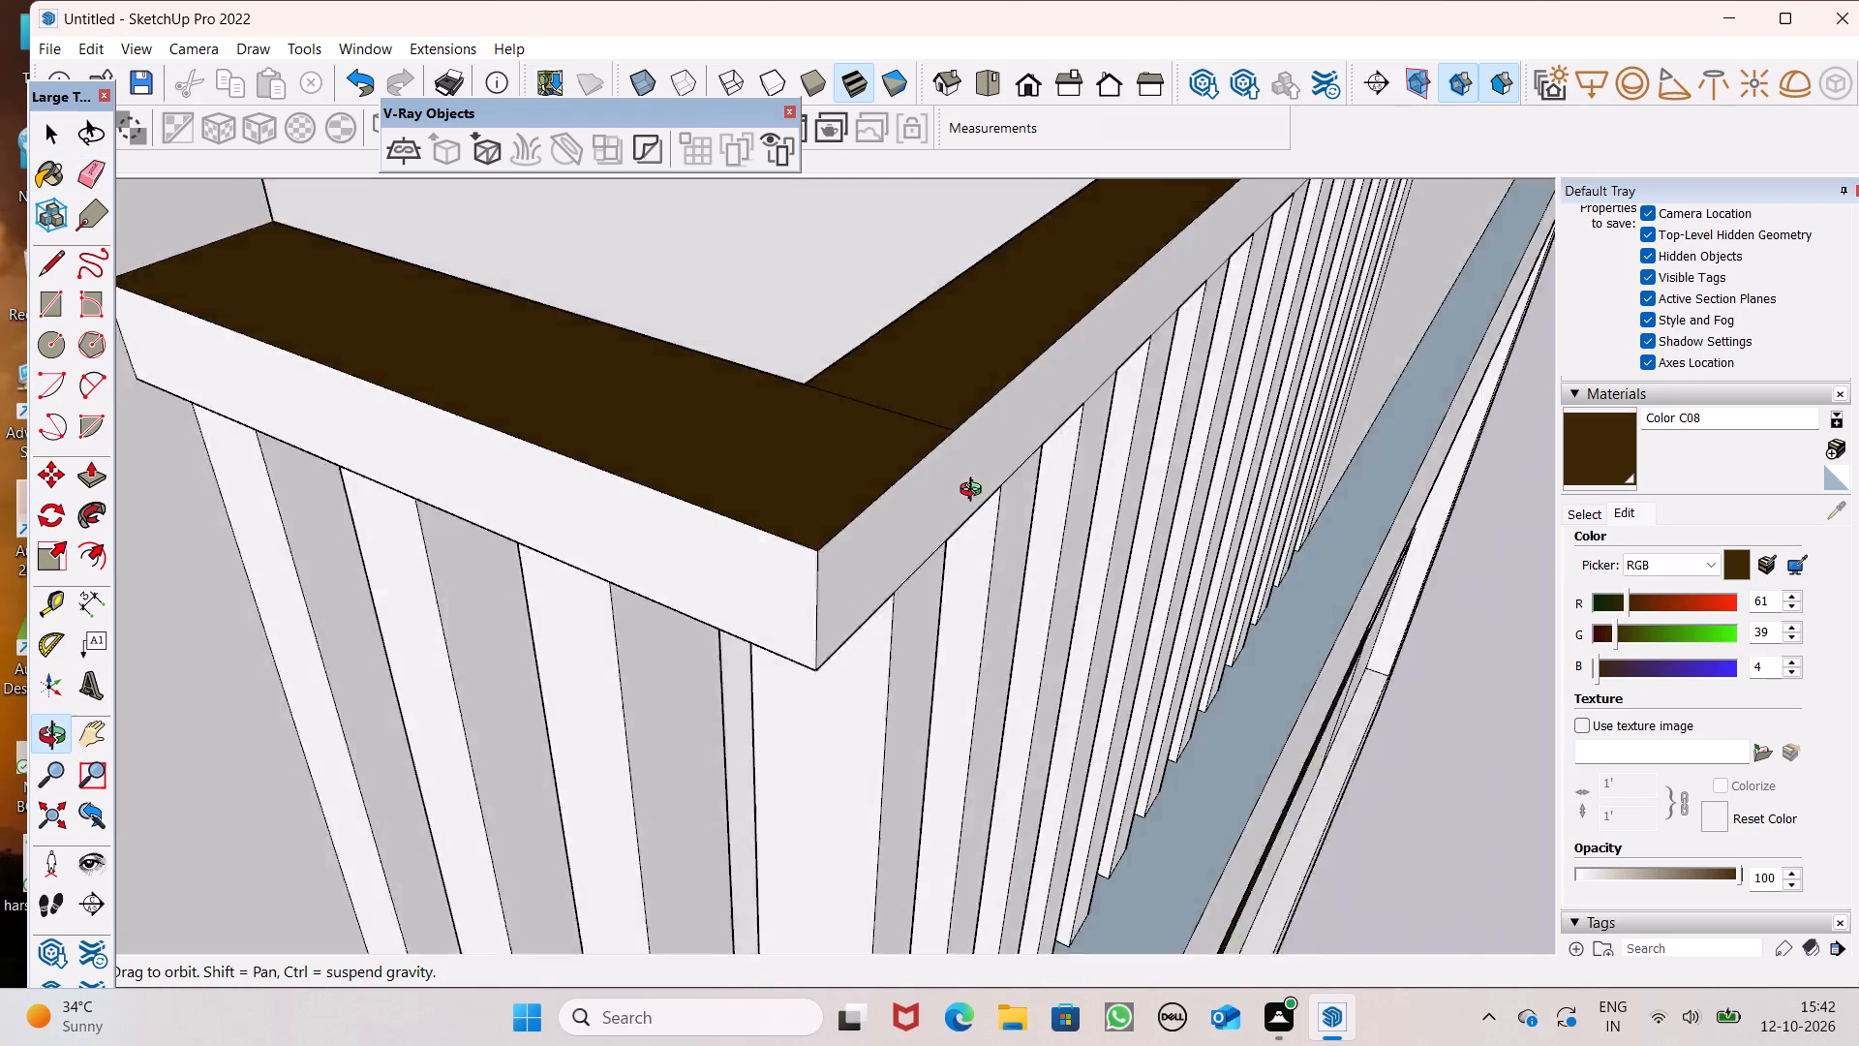
middle_drag(975, 492, 993, 584)
drag(944, 536, 949, 516)
Paint the outer vertical faces of the upper balcony railing's top rail with Color C08 along both the short and long sides.
scroll(936, 450, down, 6)
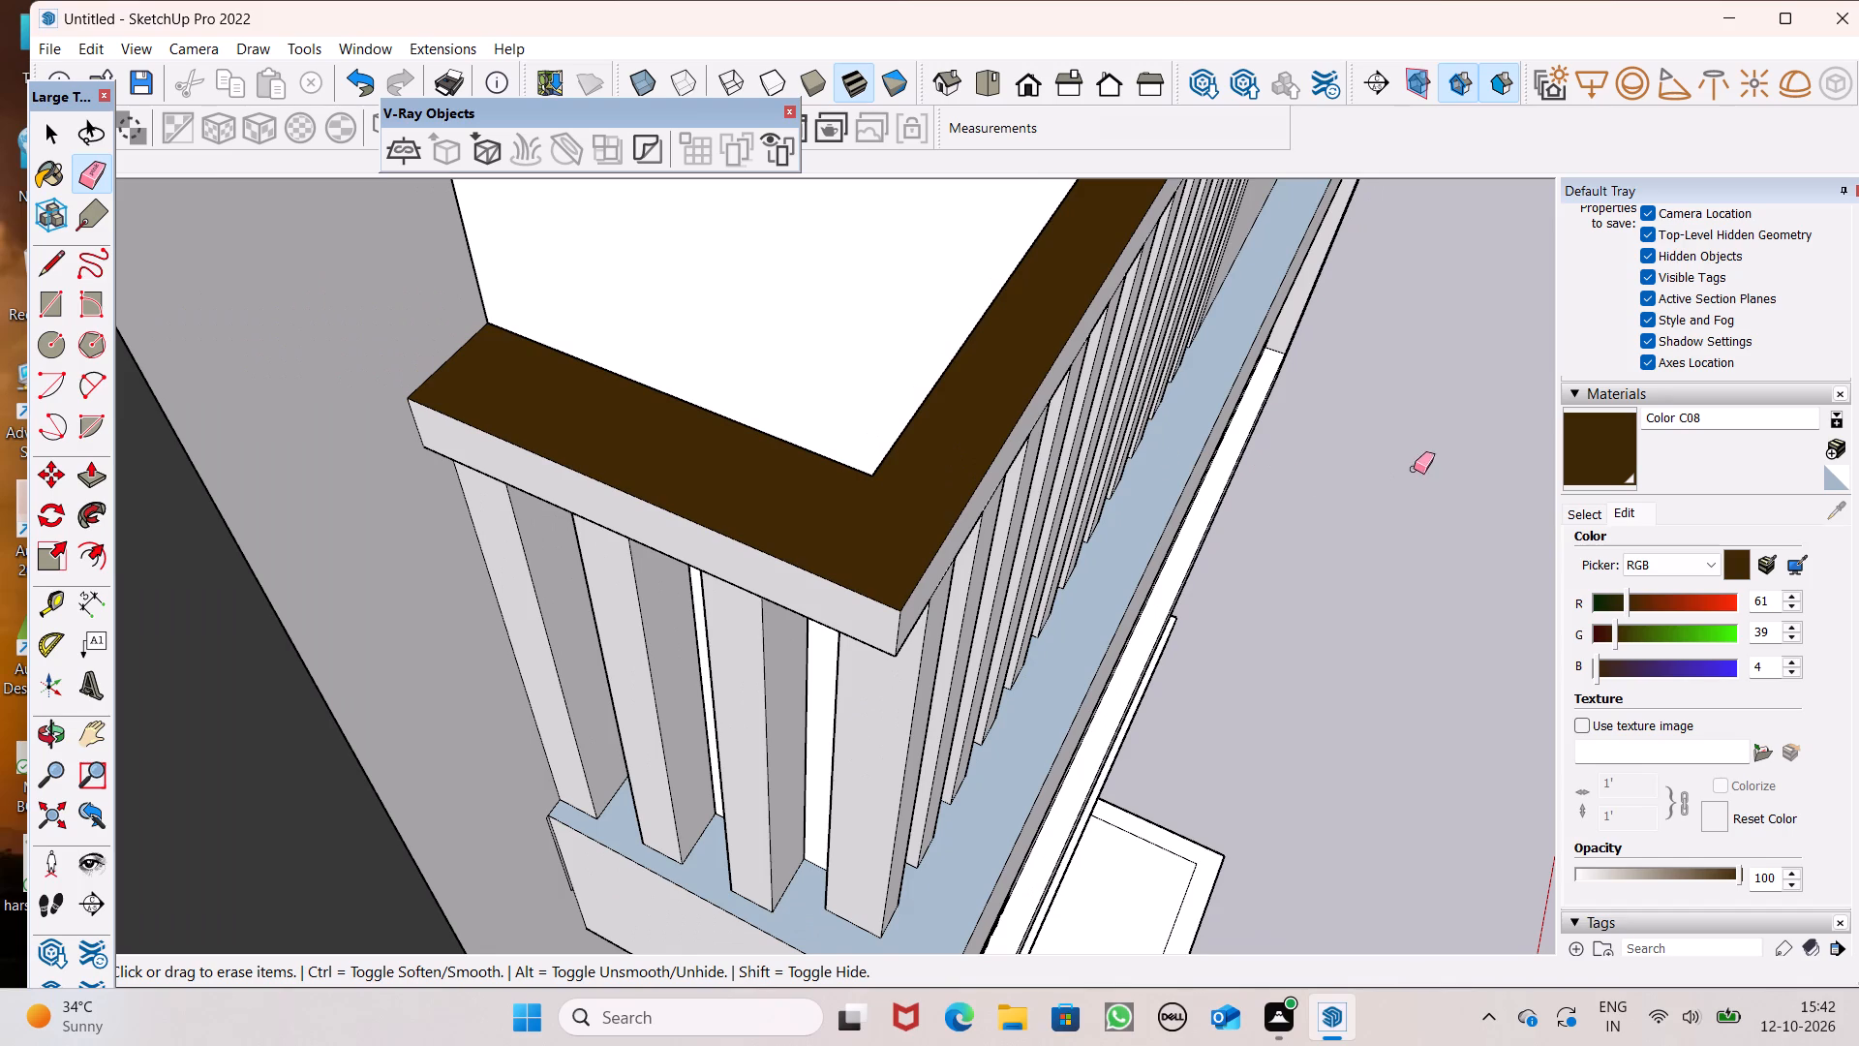
click(1611, 428)
scroll(716, 424, down, 1)
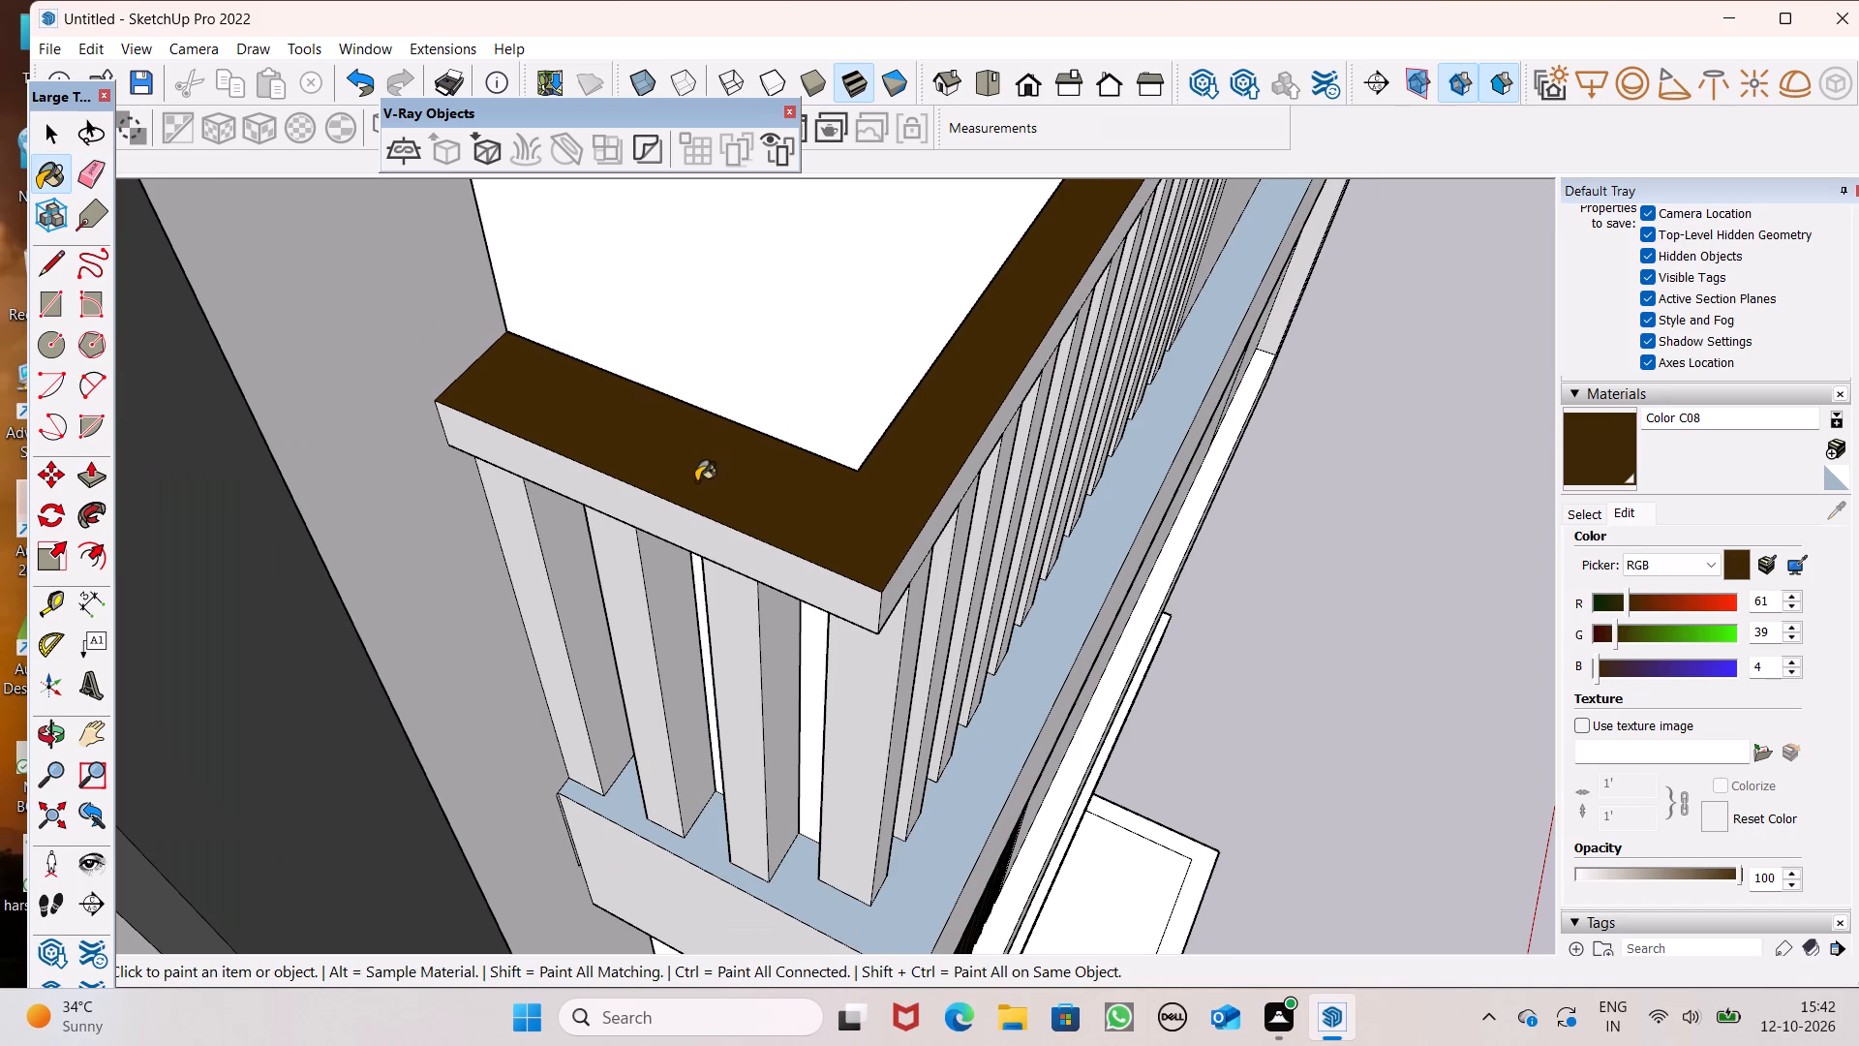
scroll(735, 539, down, 3)
middle_drag(820, 627, 729, 492)
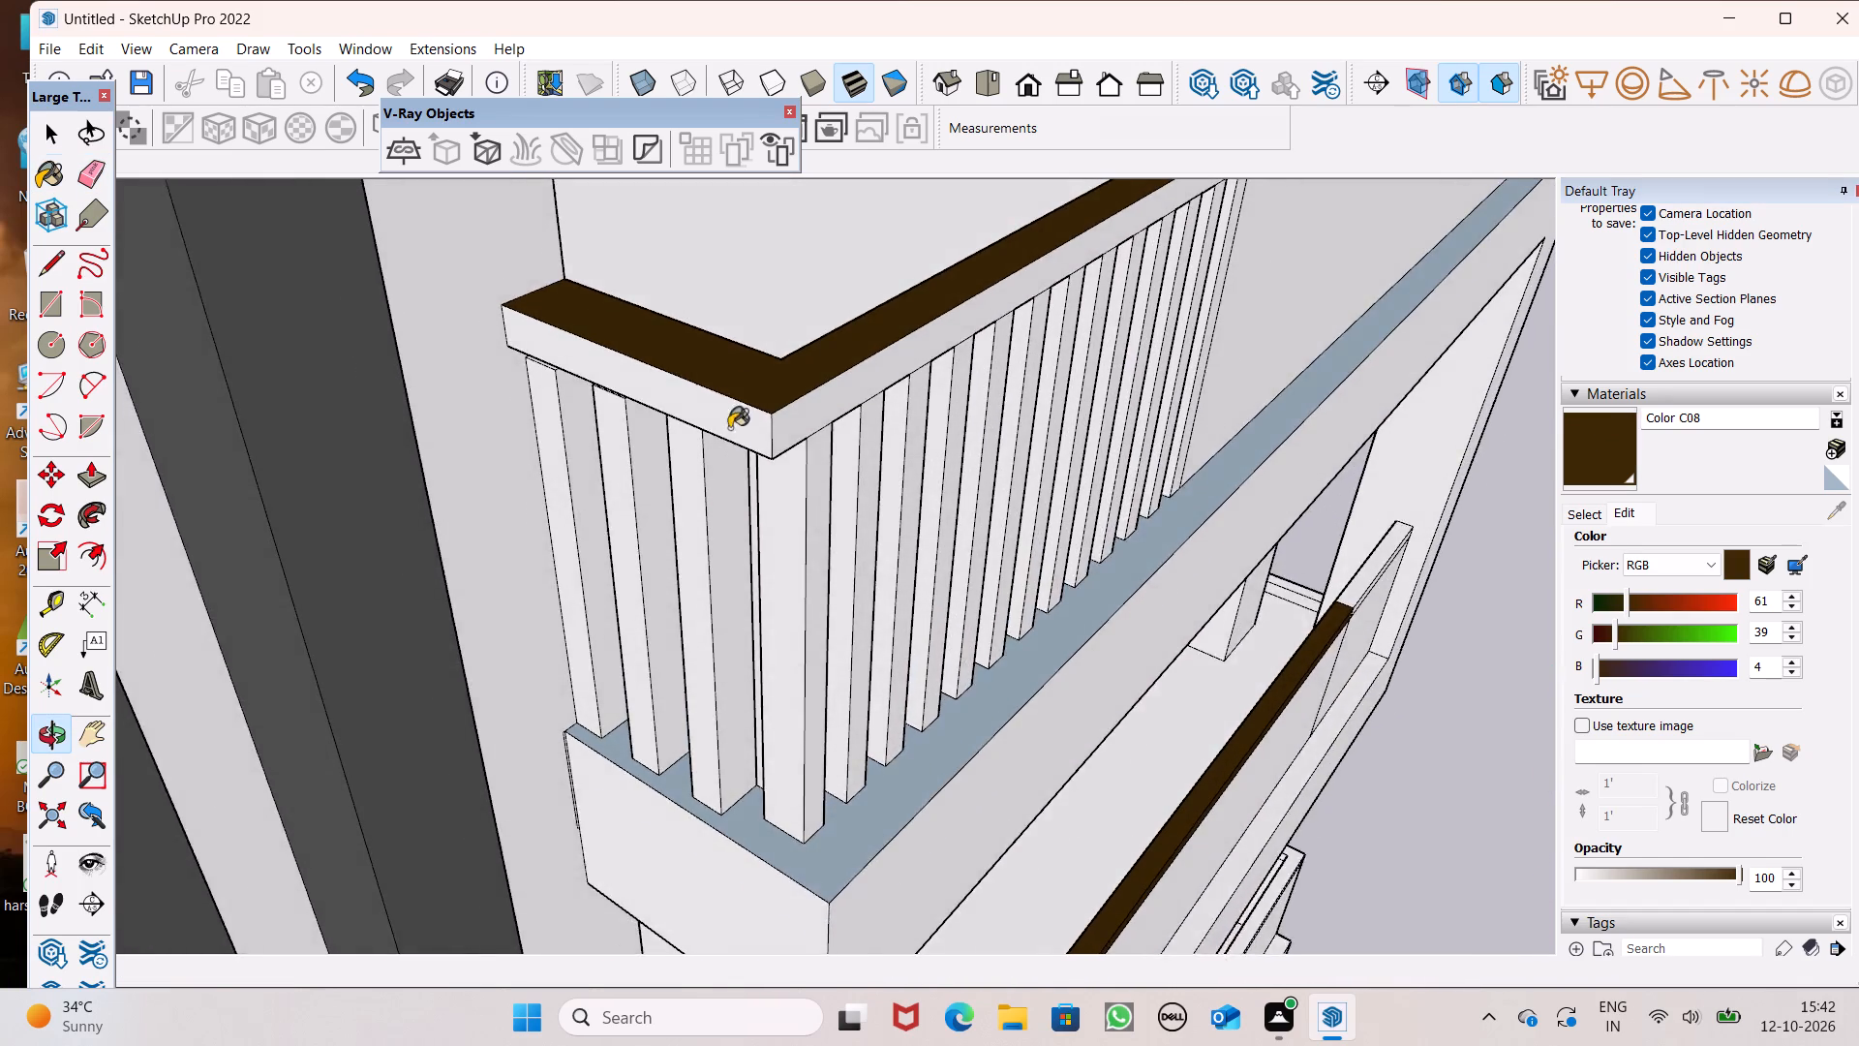
scroll(729, 419, up, 7)
click(763, 419)
middle_drag(884, 517, 784, 502)
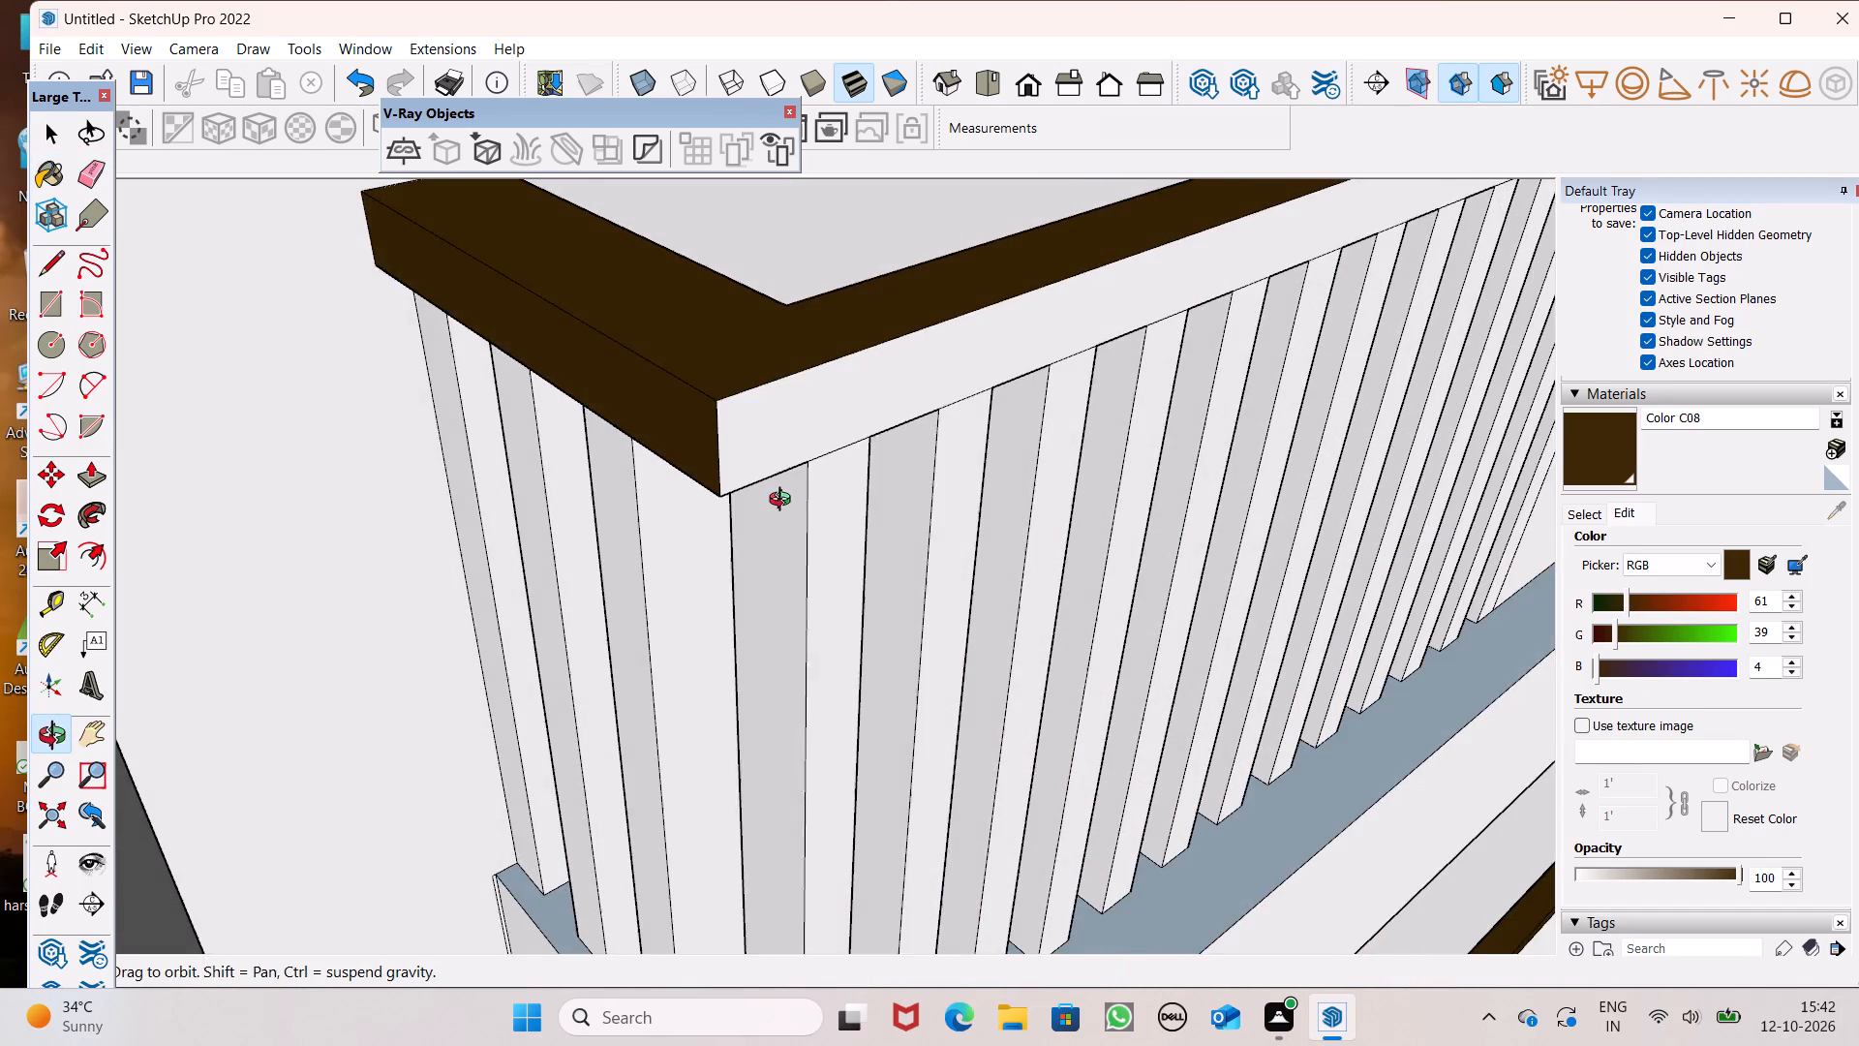
middle_drag(784, 502, 777, 494)
scroll(776, 492, up, 3)
click(776, 407)
scroll(775, 407, down, 5)
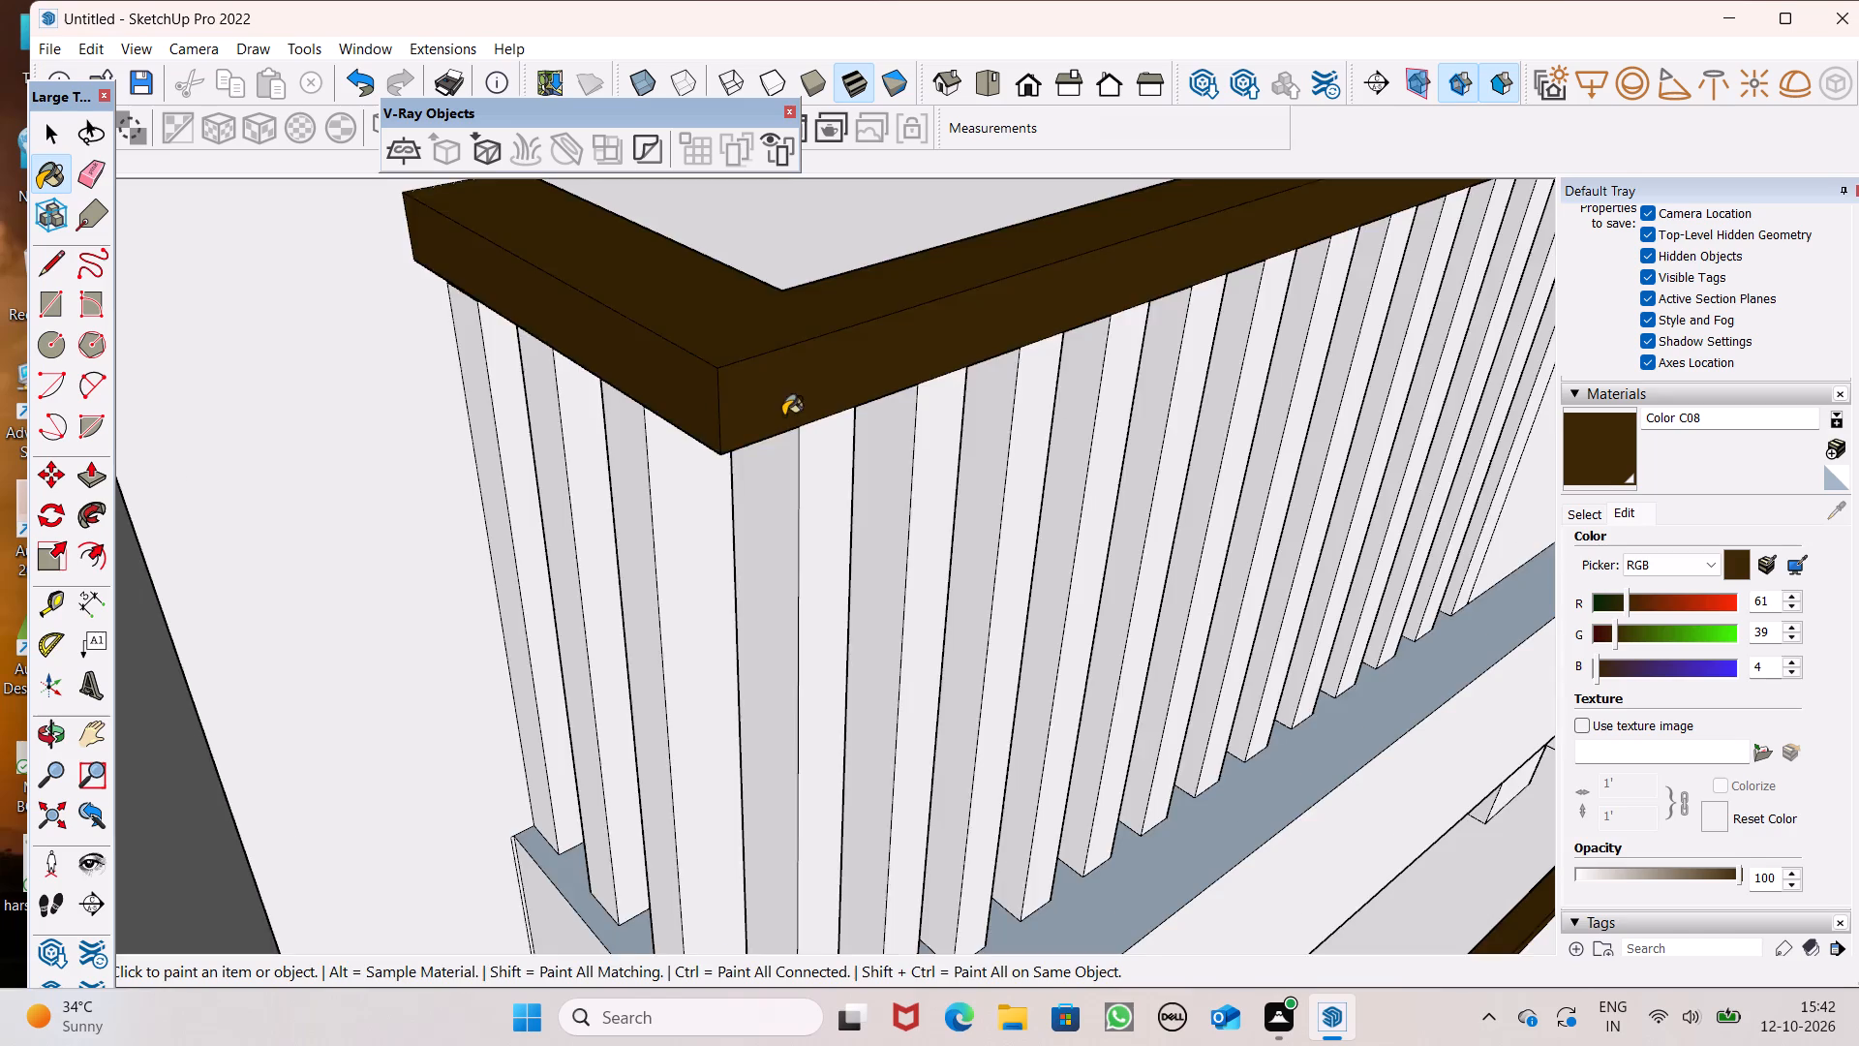
scroll(799, 449, down, 5)
Push/Pull the tops of the two short slats up to the underside of the top rail, by 1 3/8" and 1 3/16".
middle_drag(772, 520, 952, 342)
middle_drag(749, 432, 755, 446)
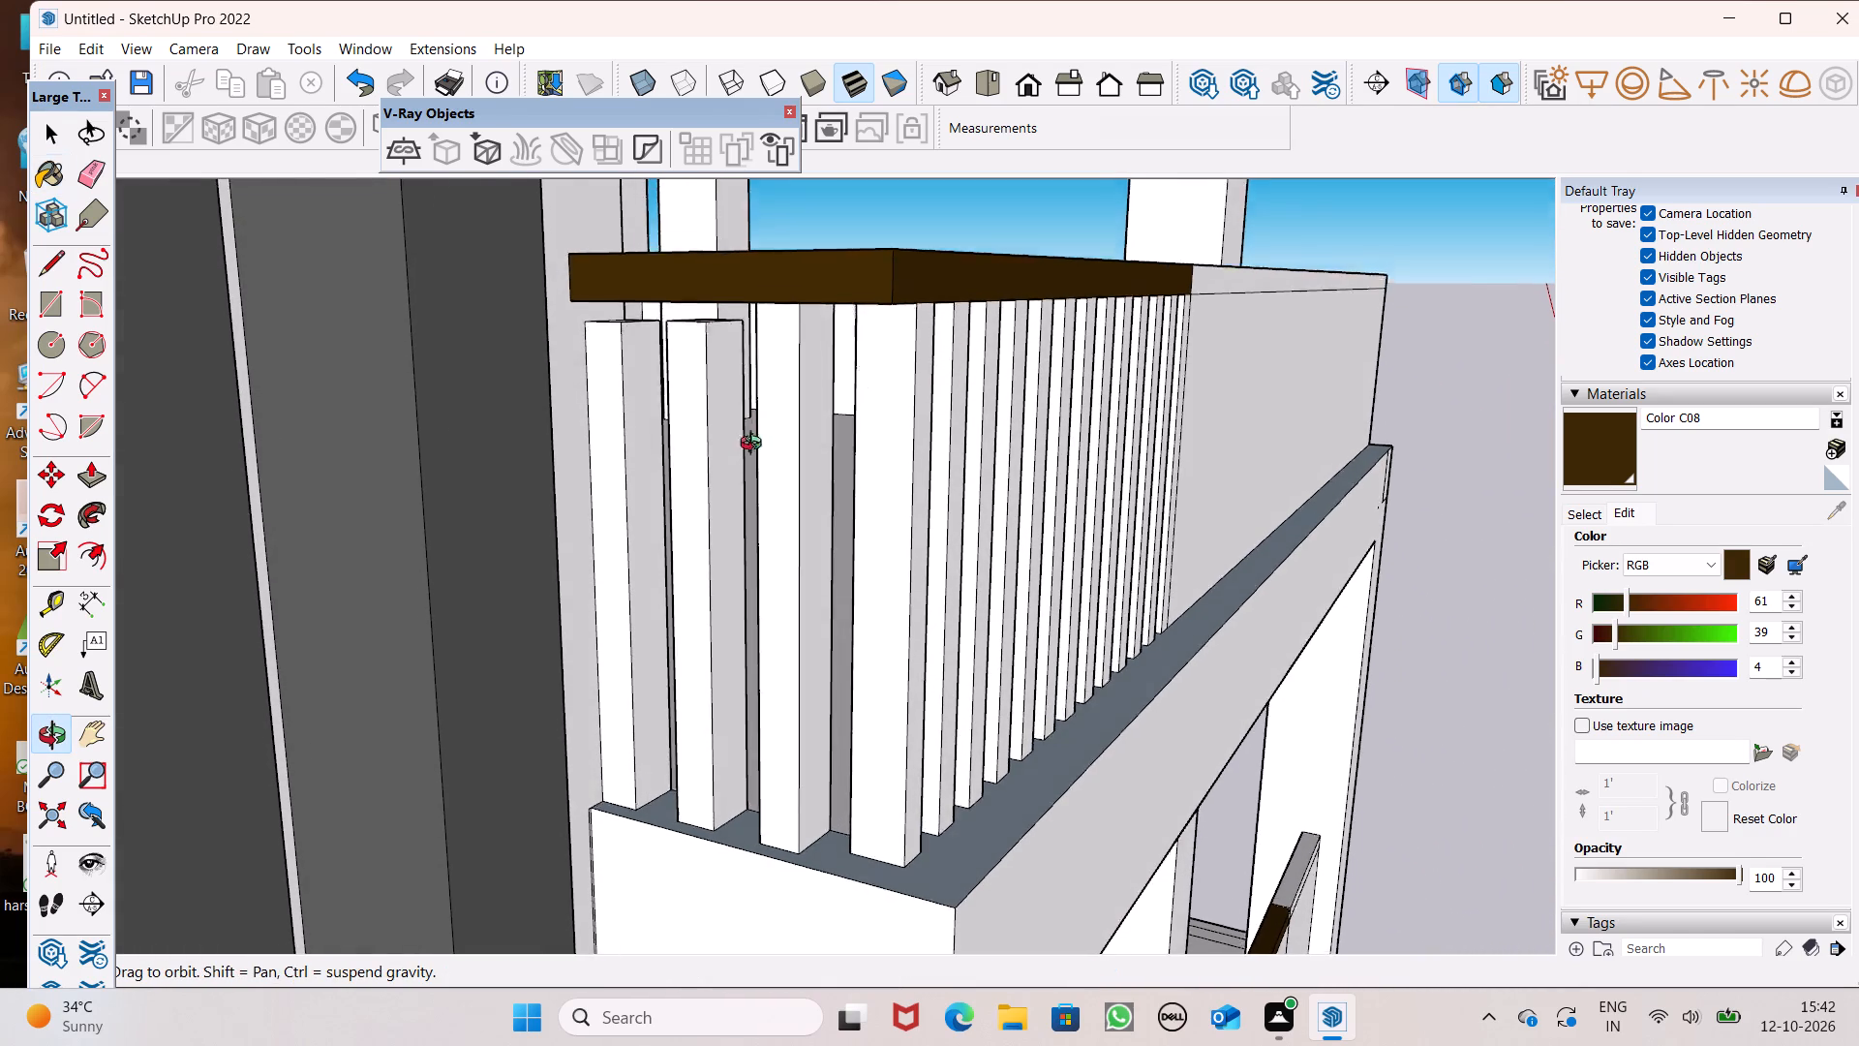
middle_drag(755, 446, 689, 427)
scroll(609, 389, up, 1)
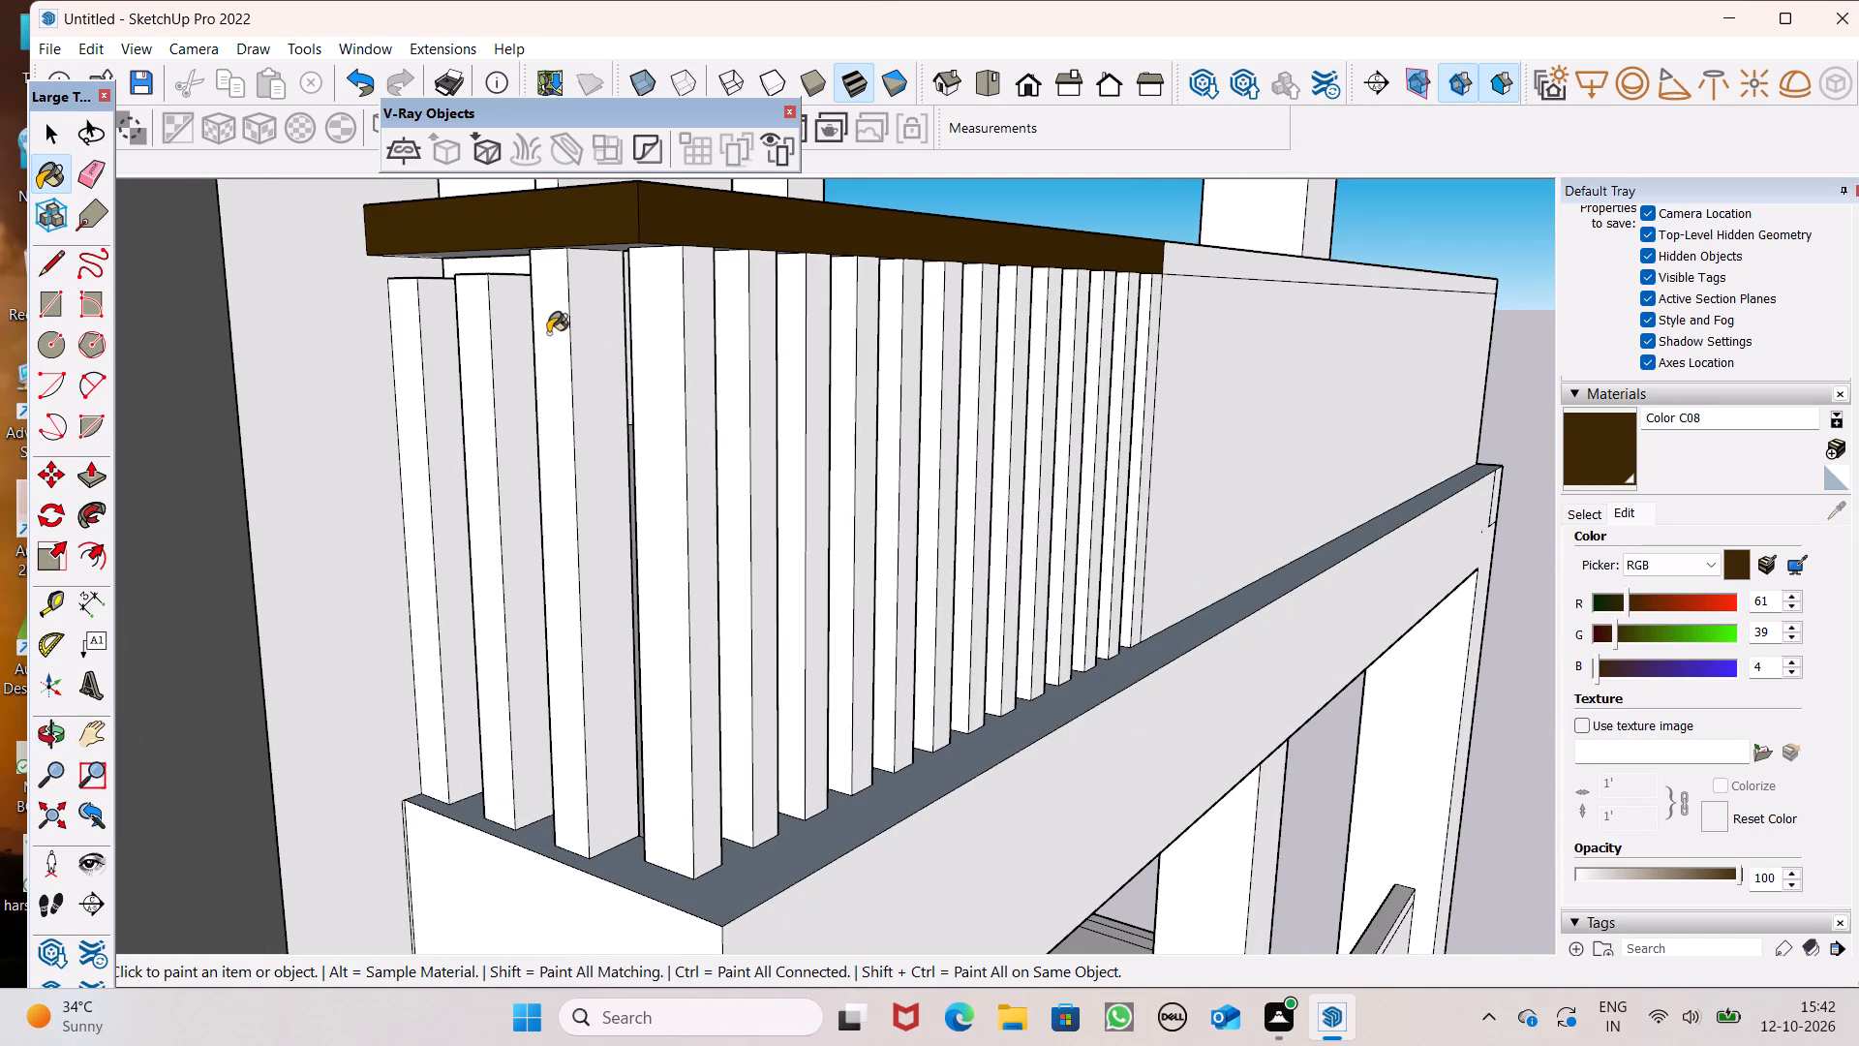
middle_drag(587, 406, 686, 482)
scroll(505, 288, up, 1)
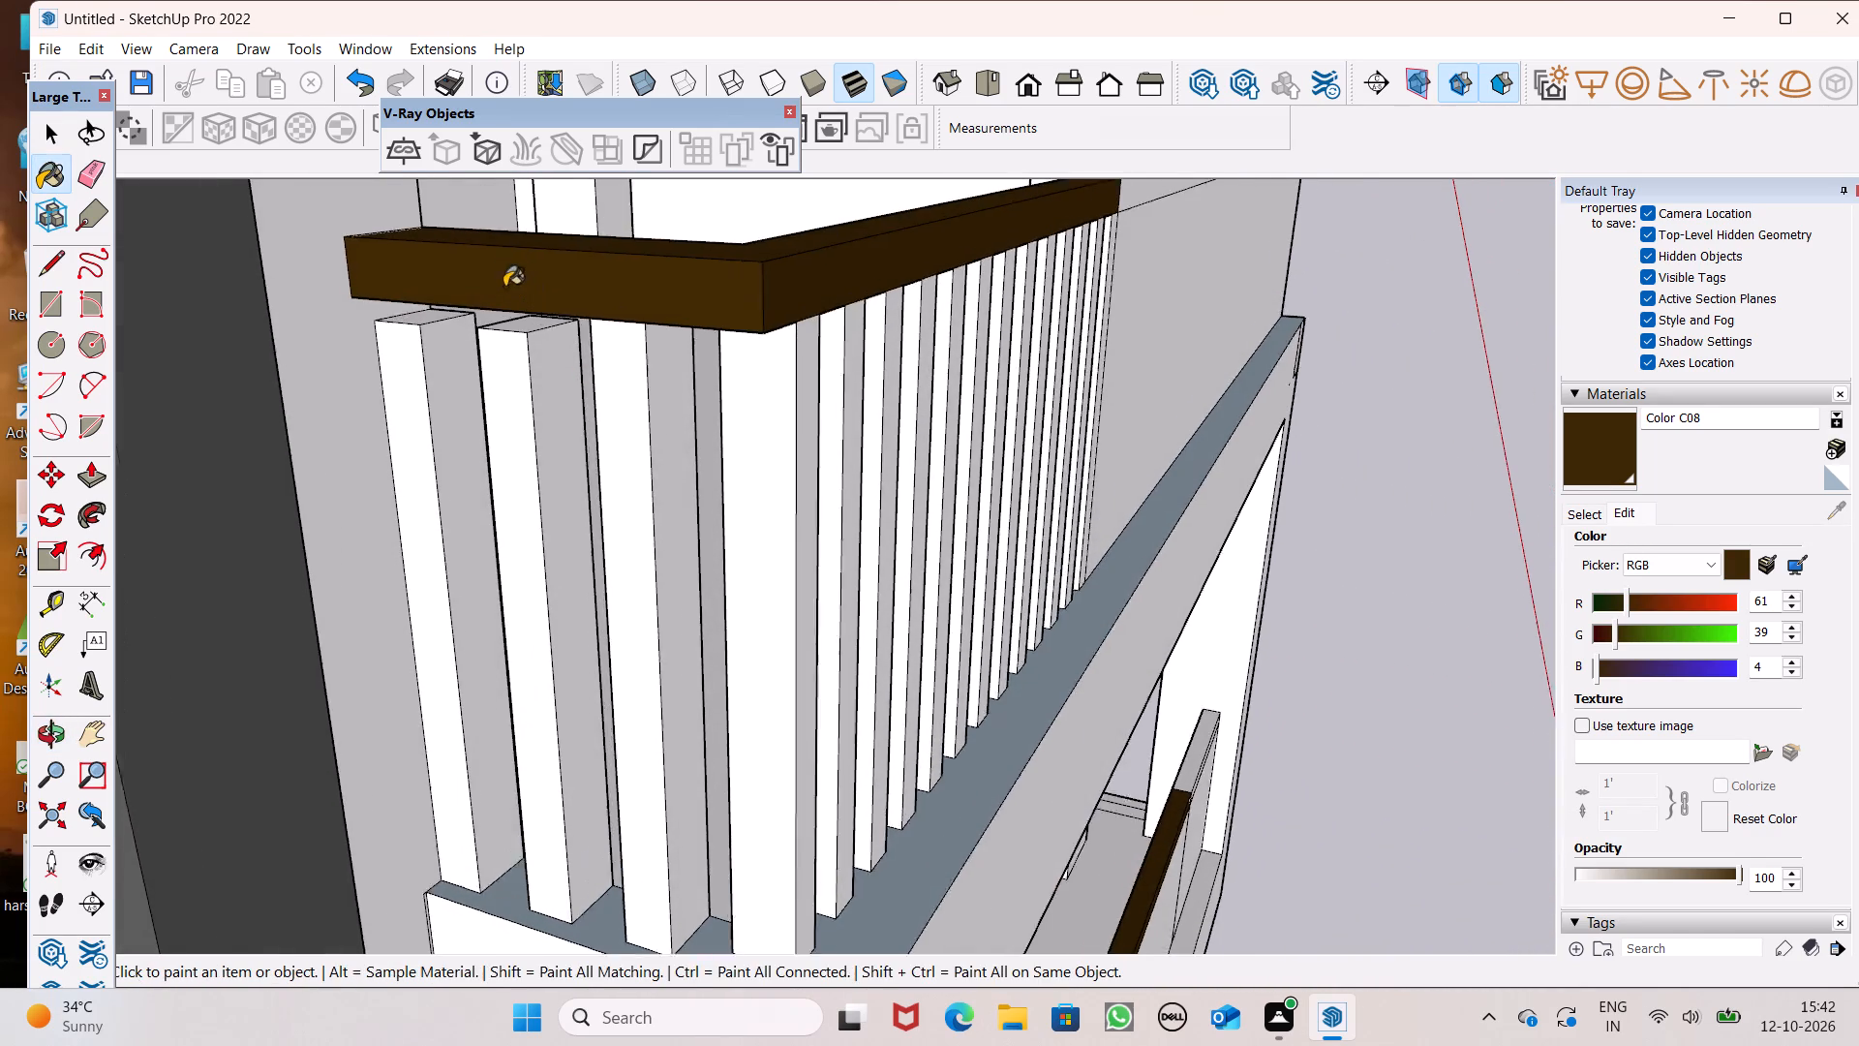
scroll(504, 287, up, 4)
middle_drag(440, 375, 494, 376)
middle_click(487, 376)
click(107, 491)
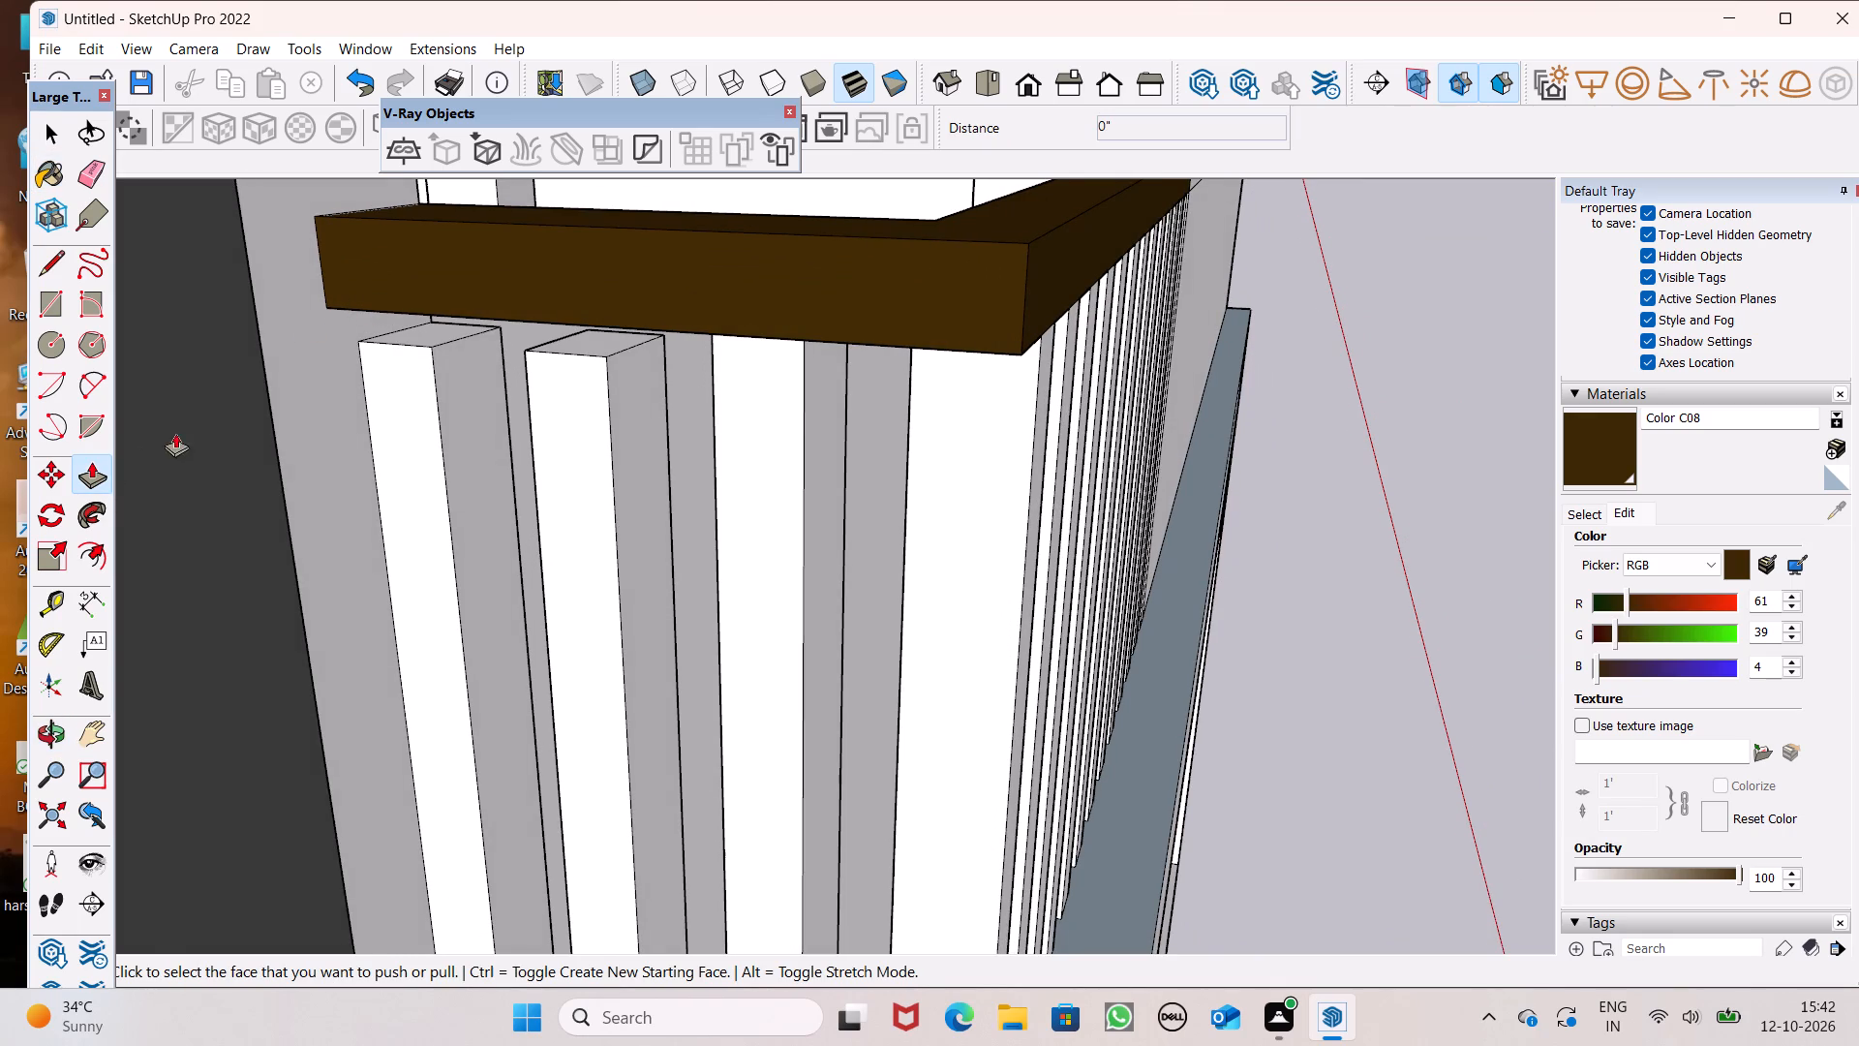
scroll(337, 351, up, 5)
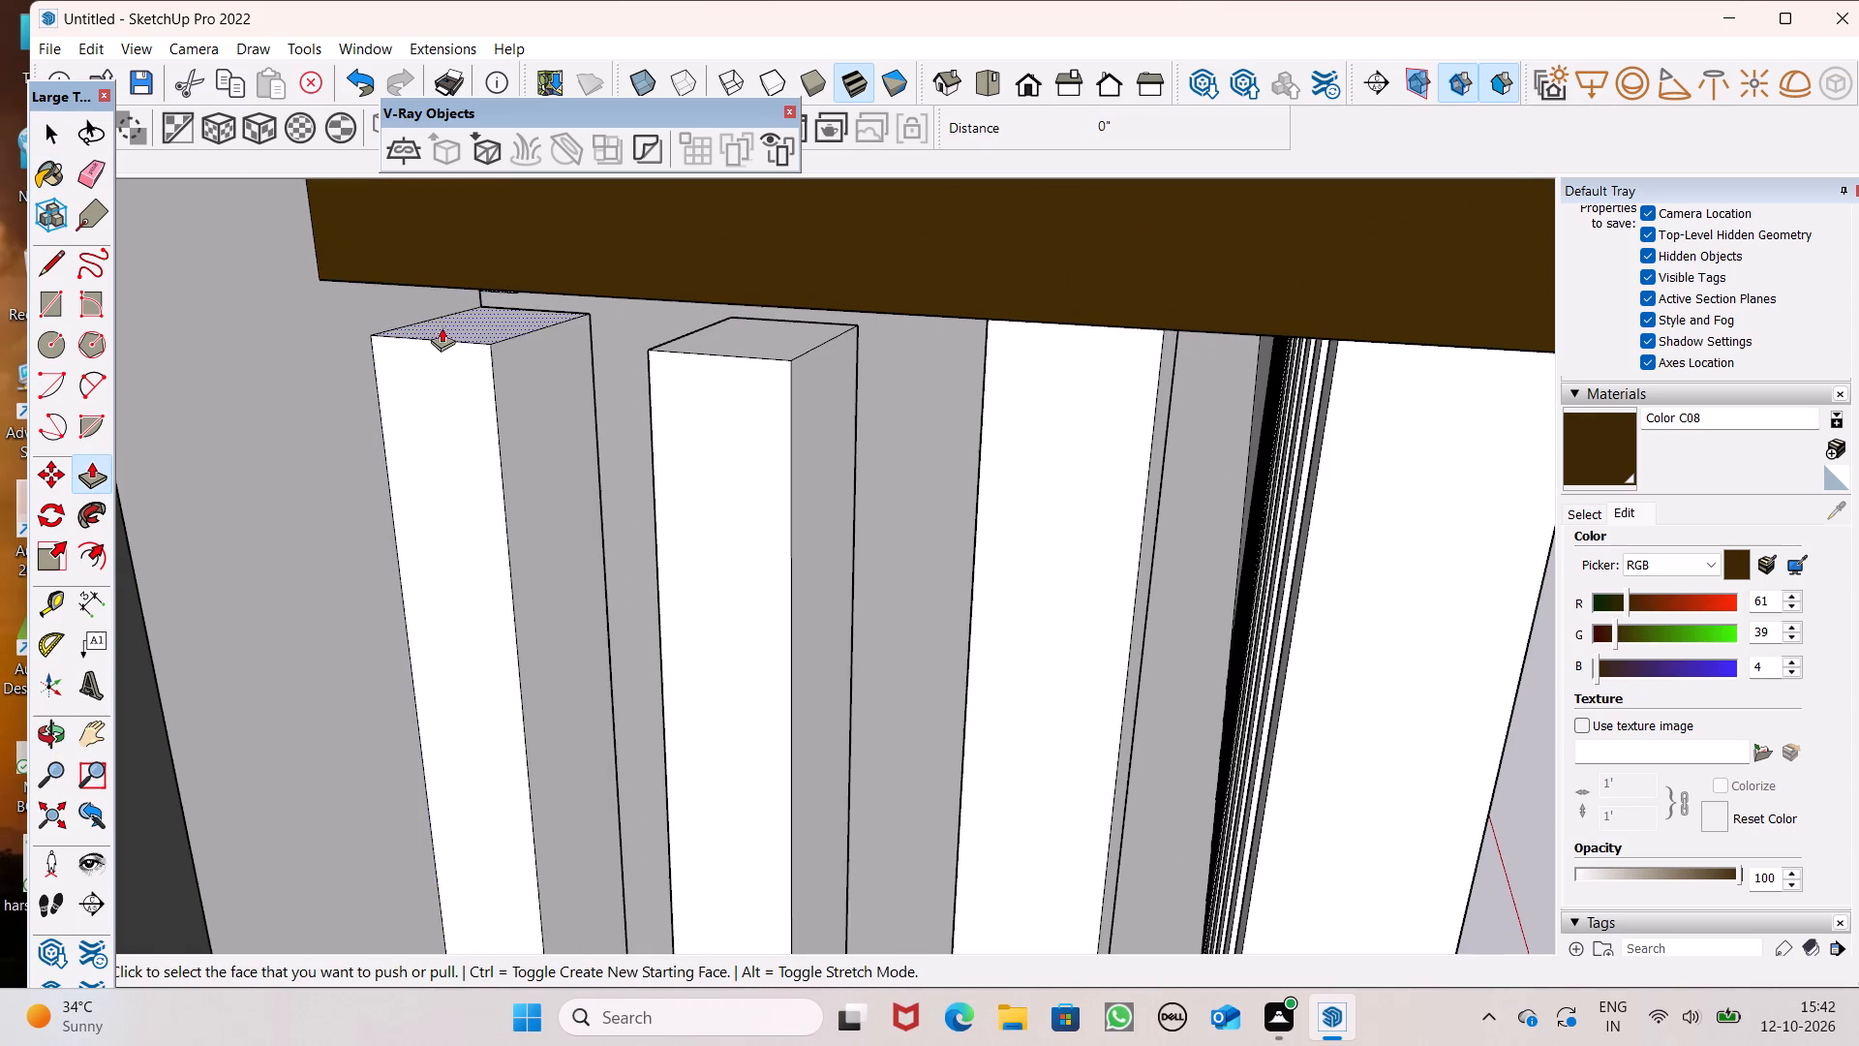
drag(457, 327, 458, 265)
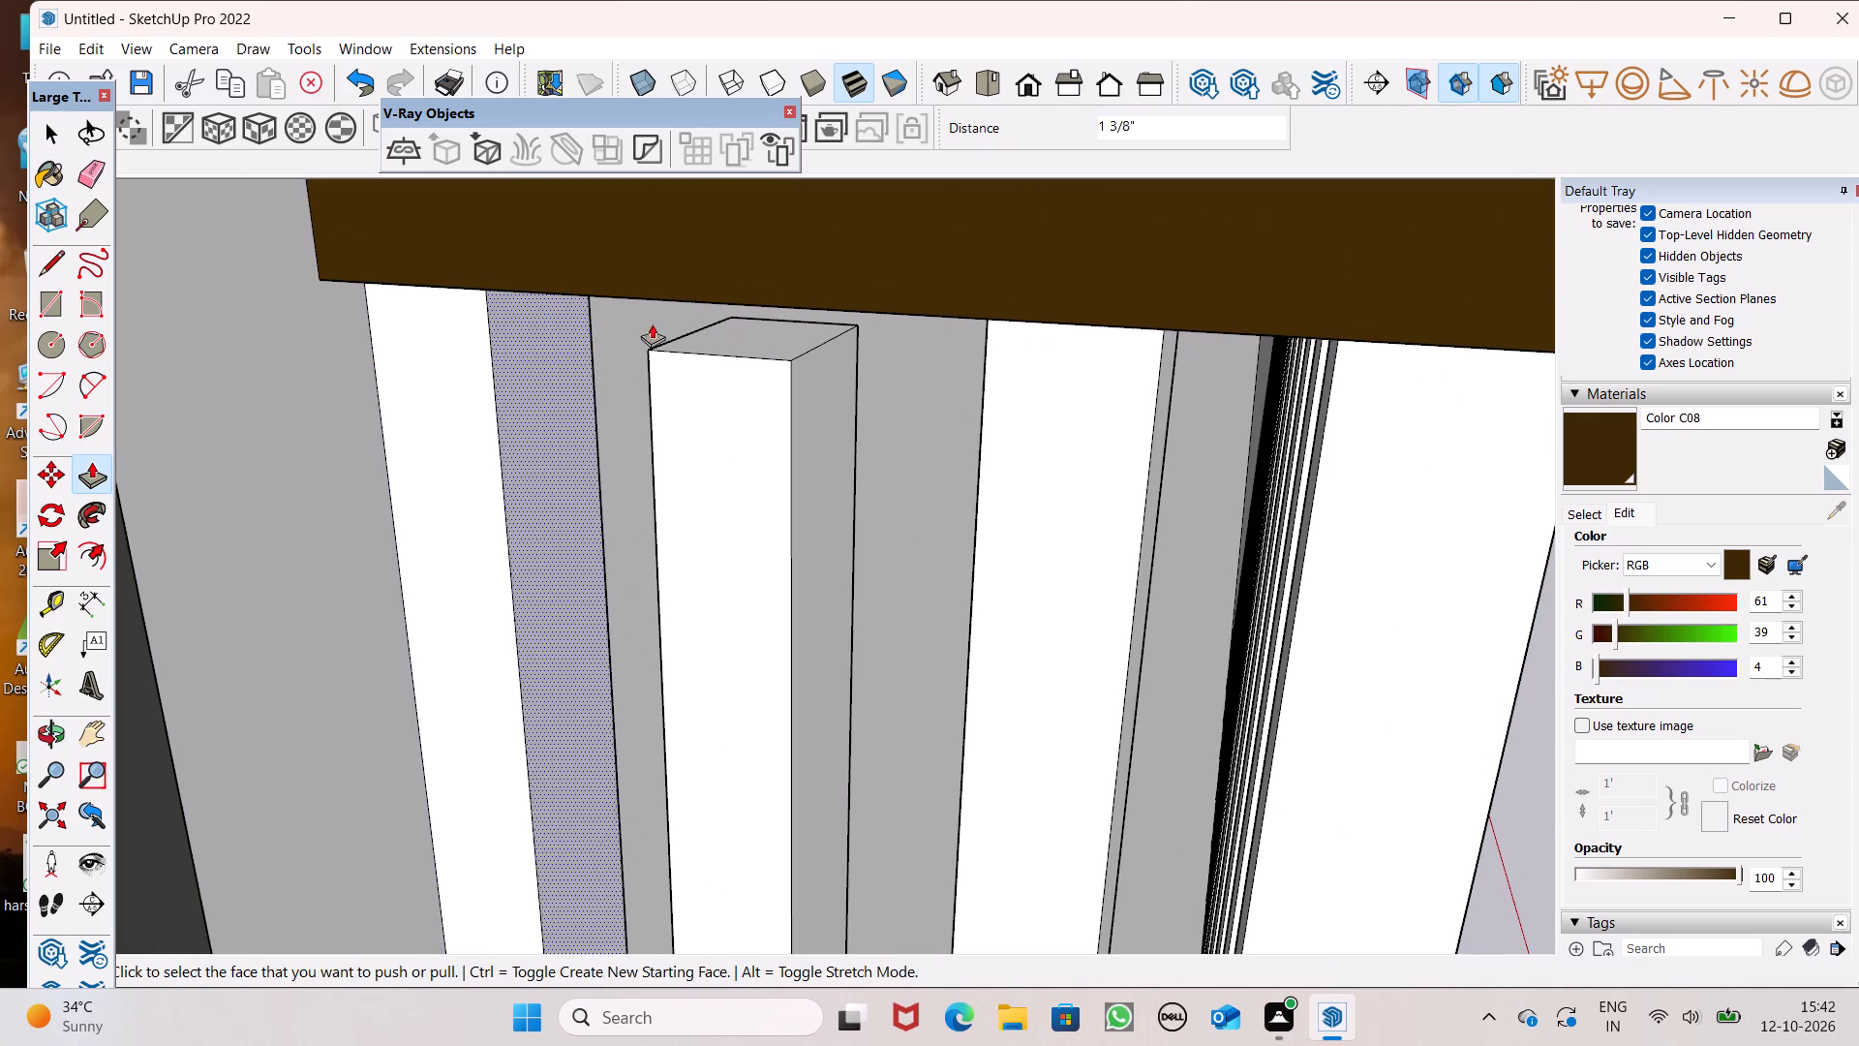
drag(726, 349, 722, 289)
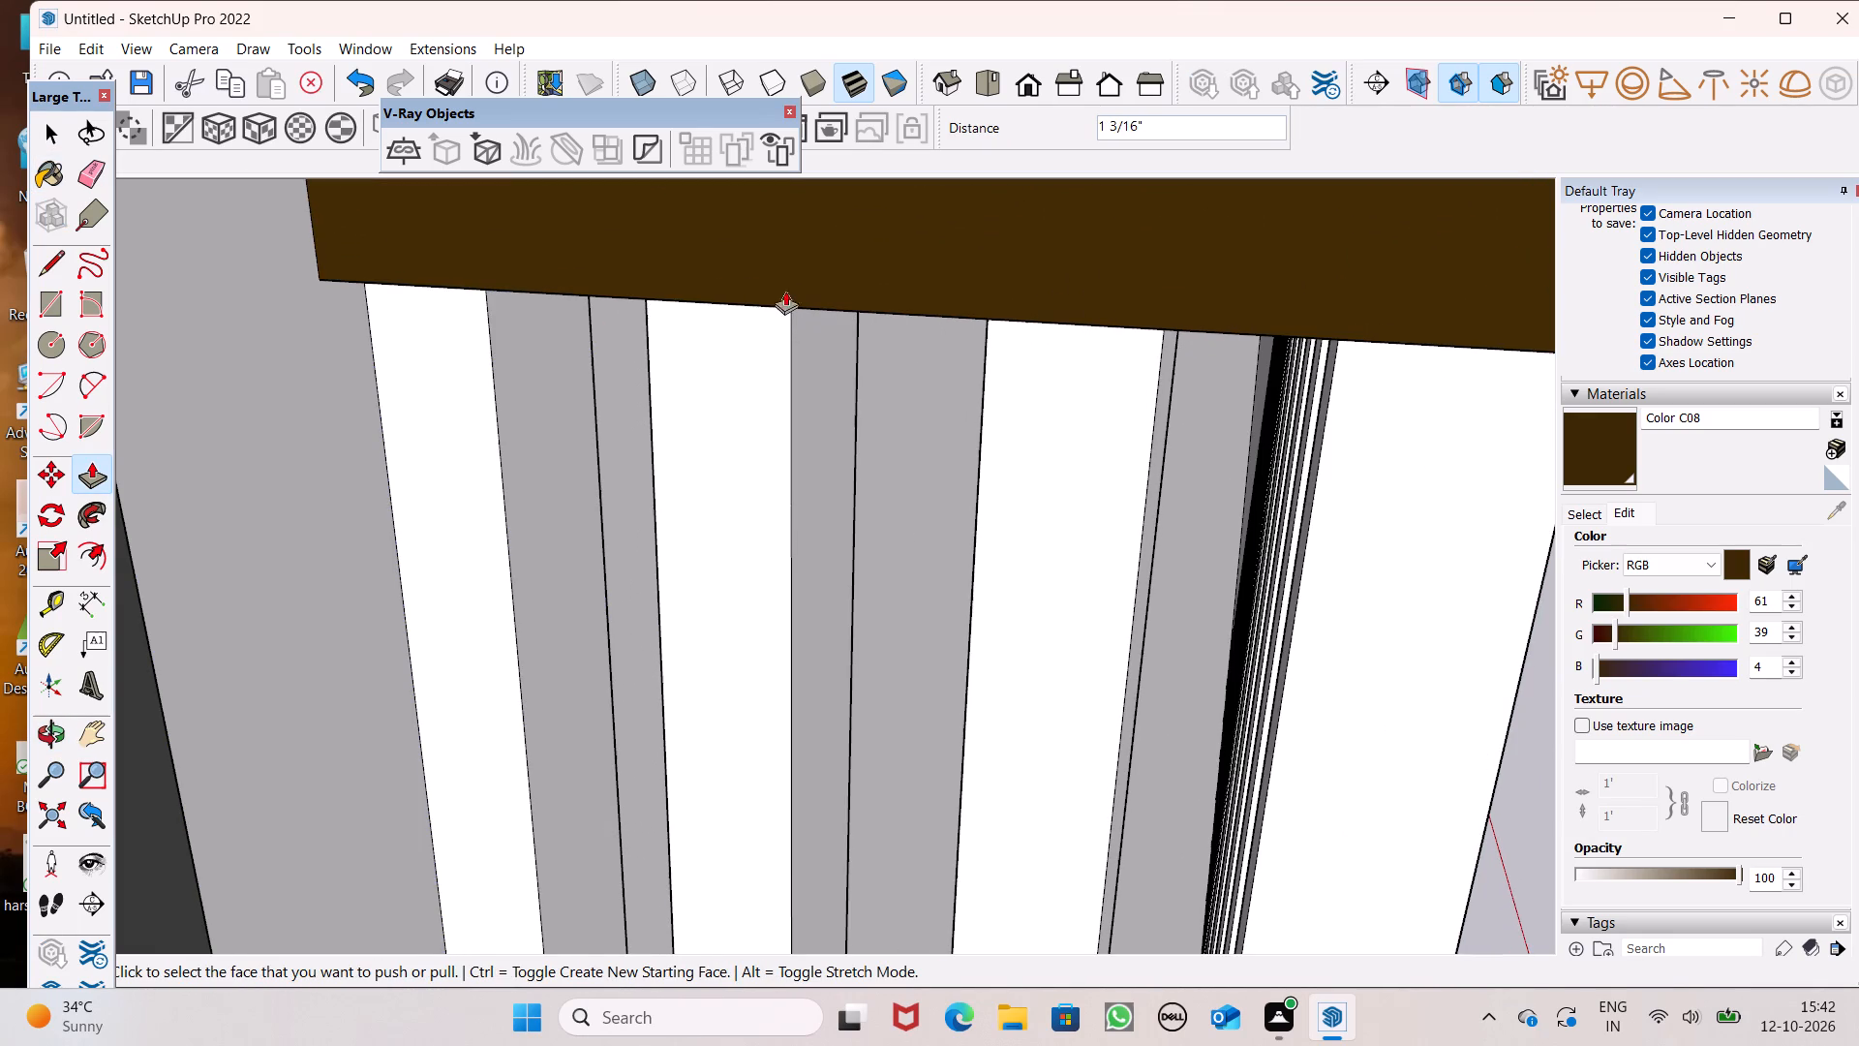
Paint the visible faces of the slats on the railing's short side, including the corner slat's front, with Color C08.
click(1600, 460)
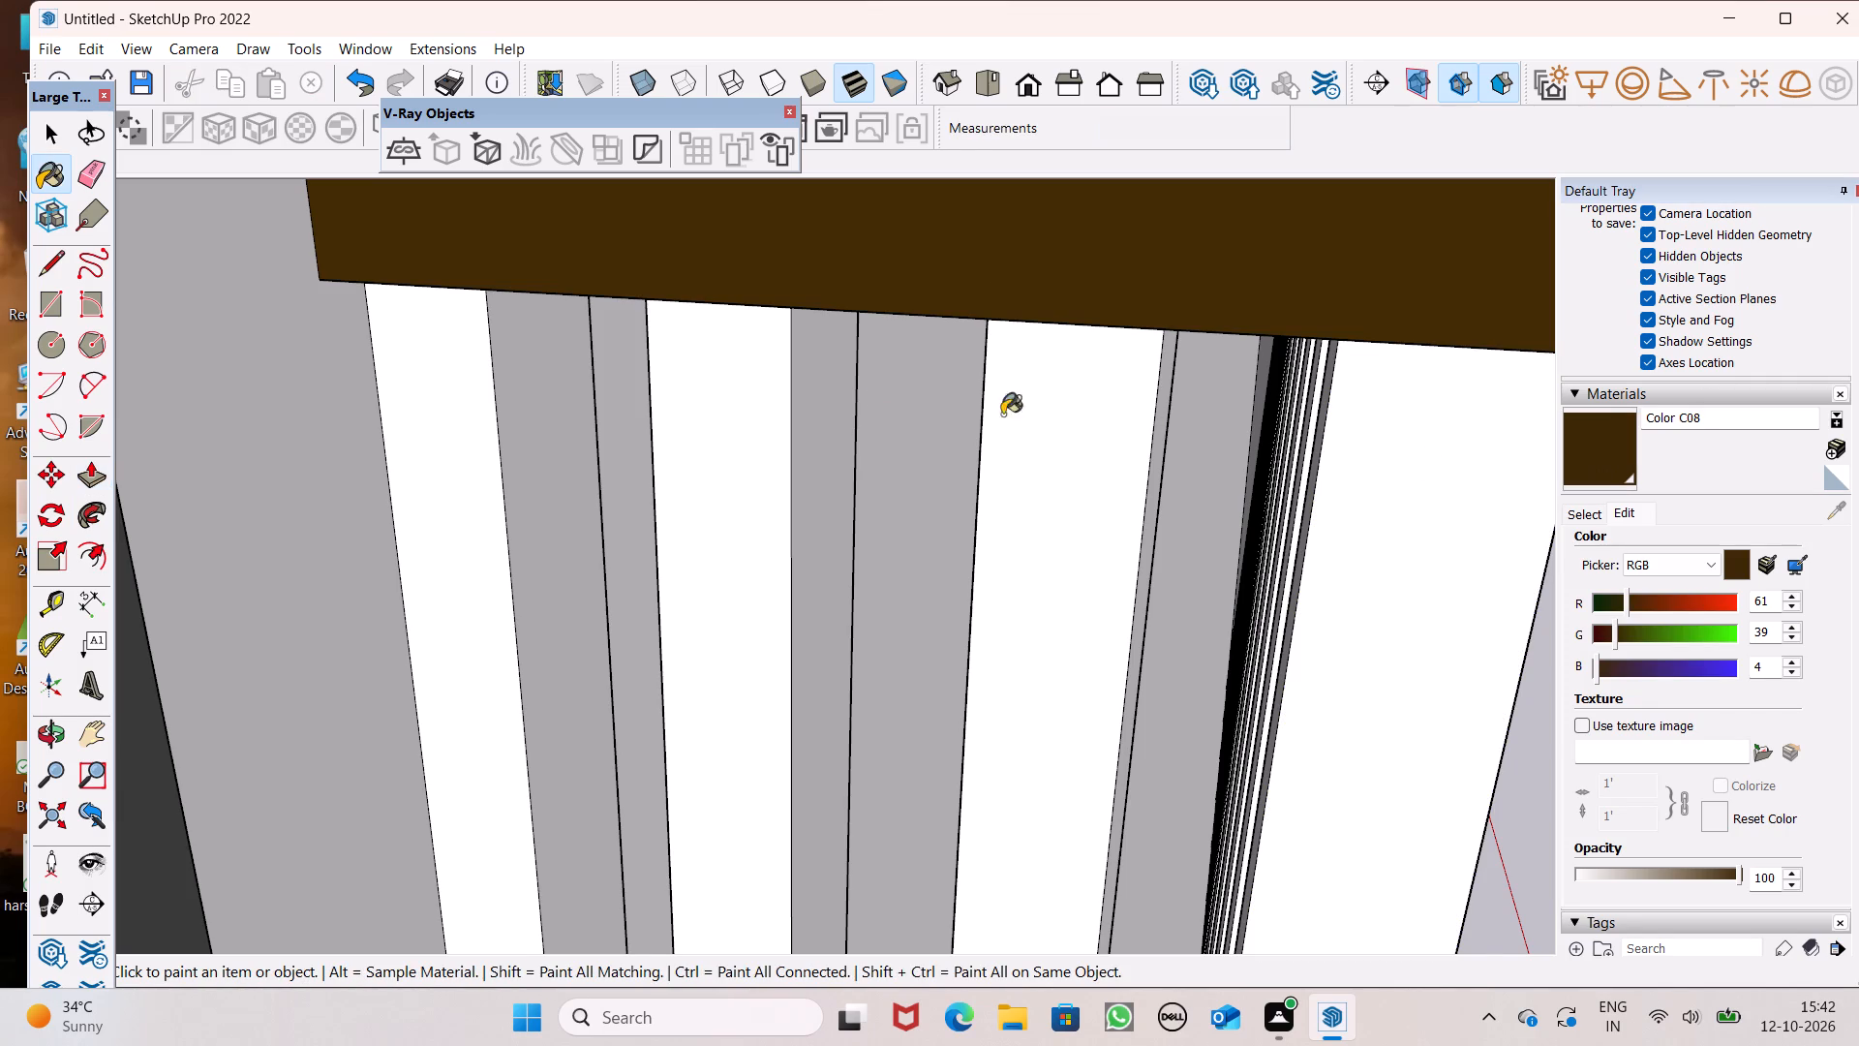
scroll(869, 402, down, 3)
middle_click(810, 522)
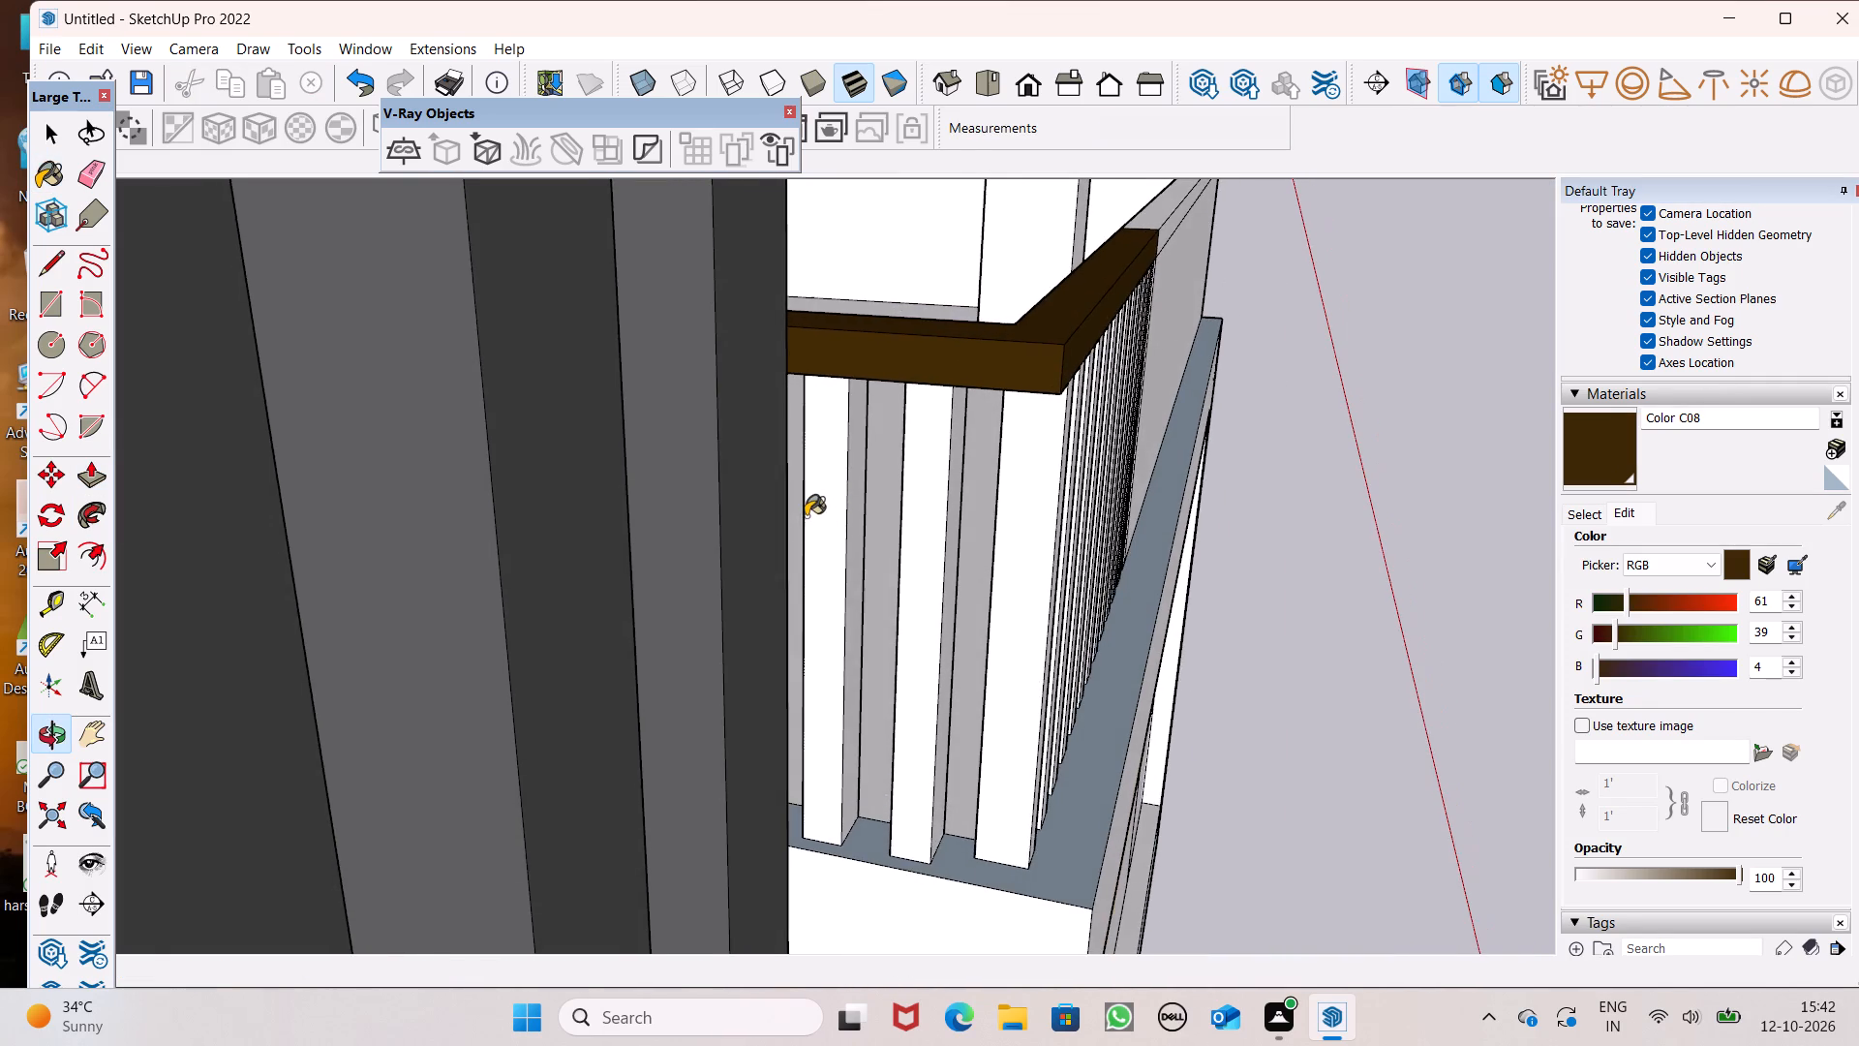
scroll(806, 516, up, 3)
click(838, 503)
click(873, 481)
click(974, 493)
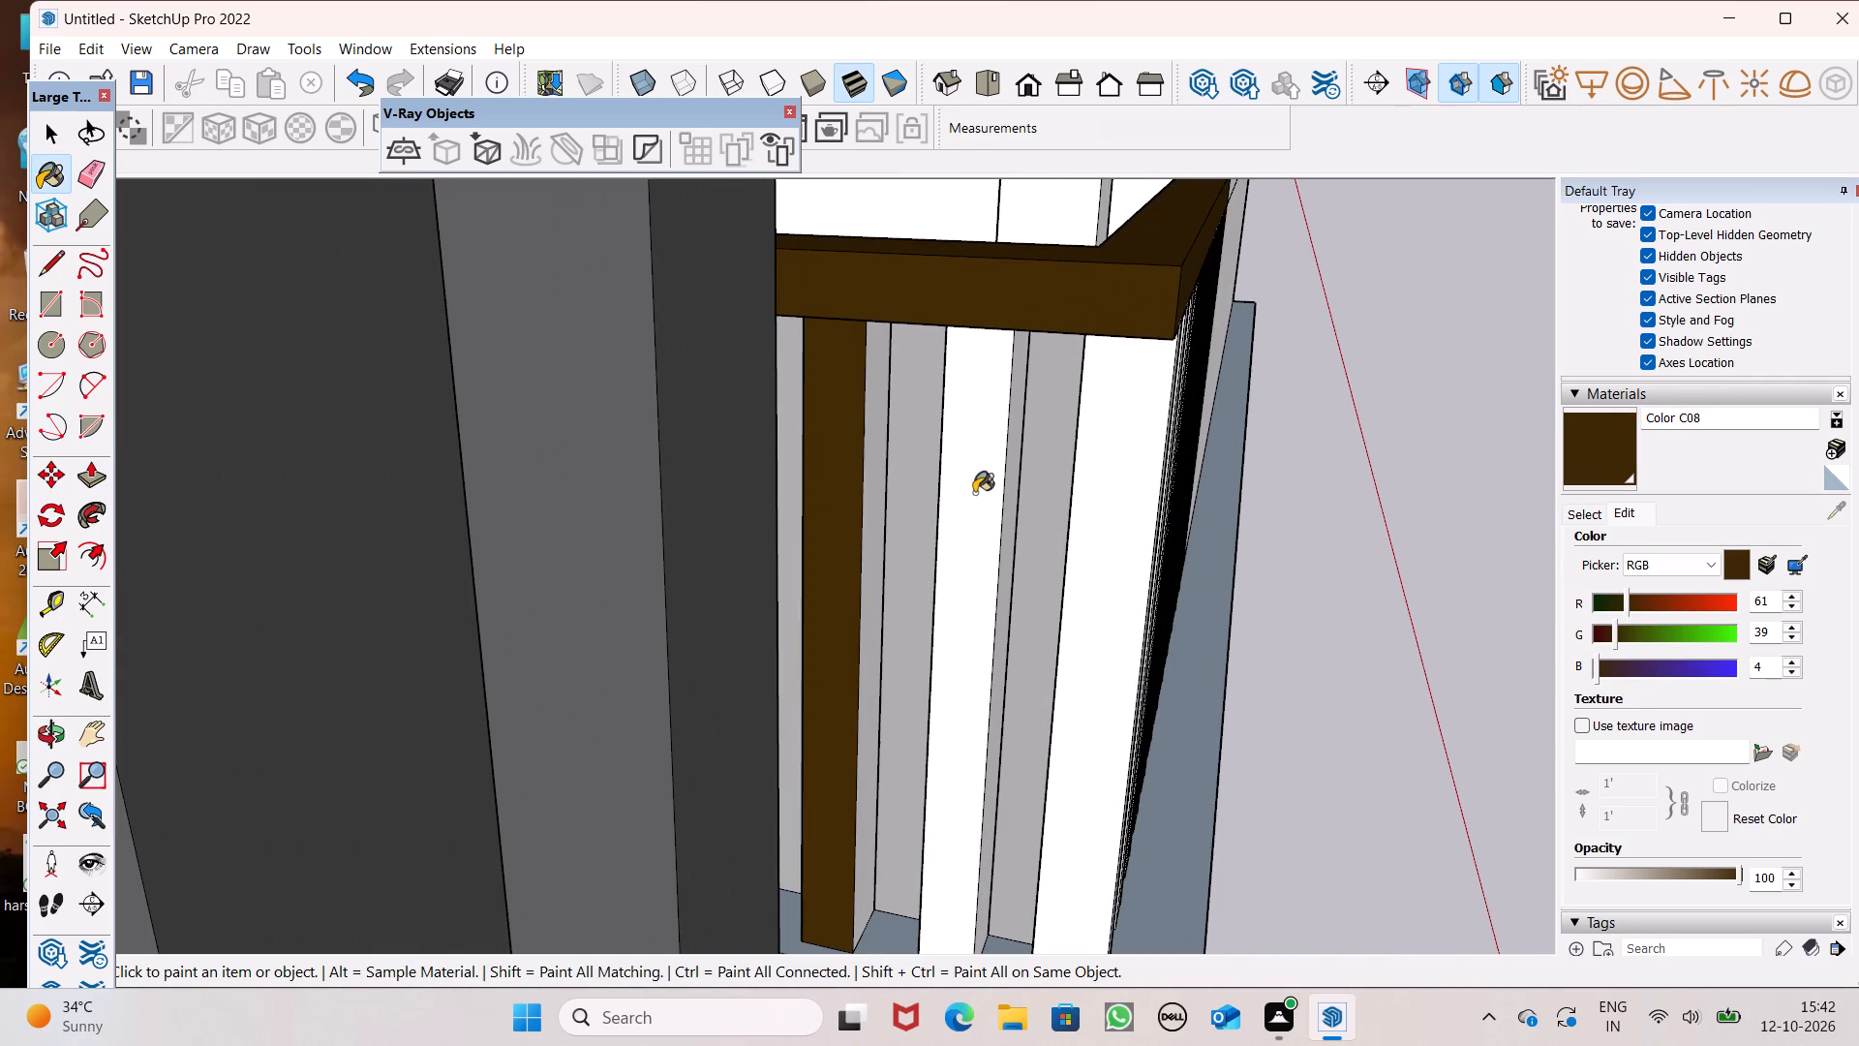
click(1010, 511)
click(1133, 527)
Paint the corner slat's face on the long side and the front of the adjacent slat with Color C08.
scroll(581, 314, down, 5)
middle_drag(921, 508, 644, 512)
scroll(622, 502, up, 3)
drag(546, 538, 558, 538)
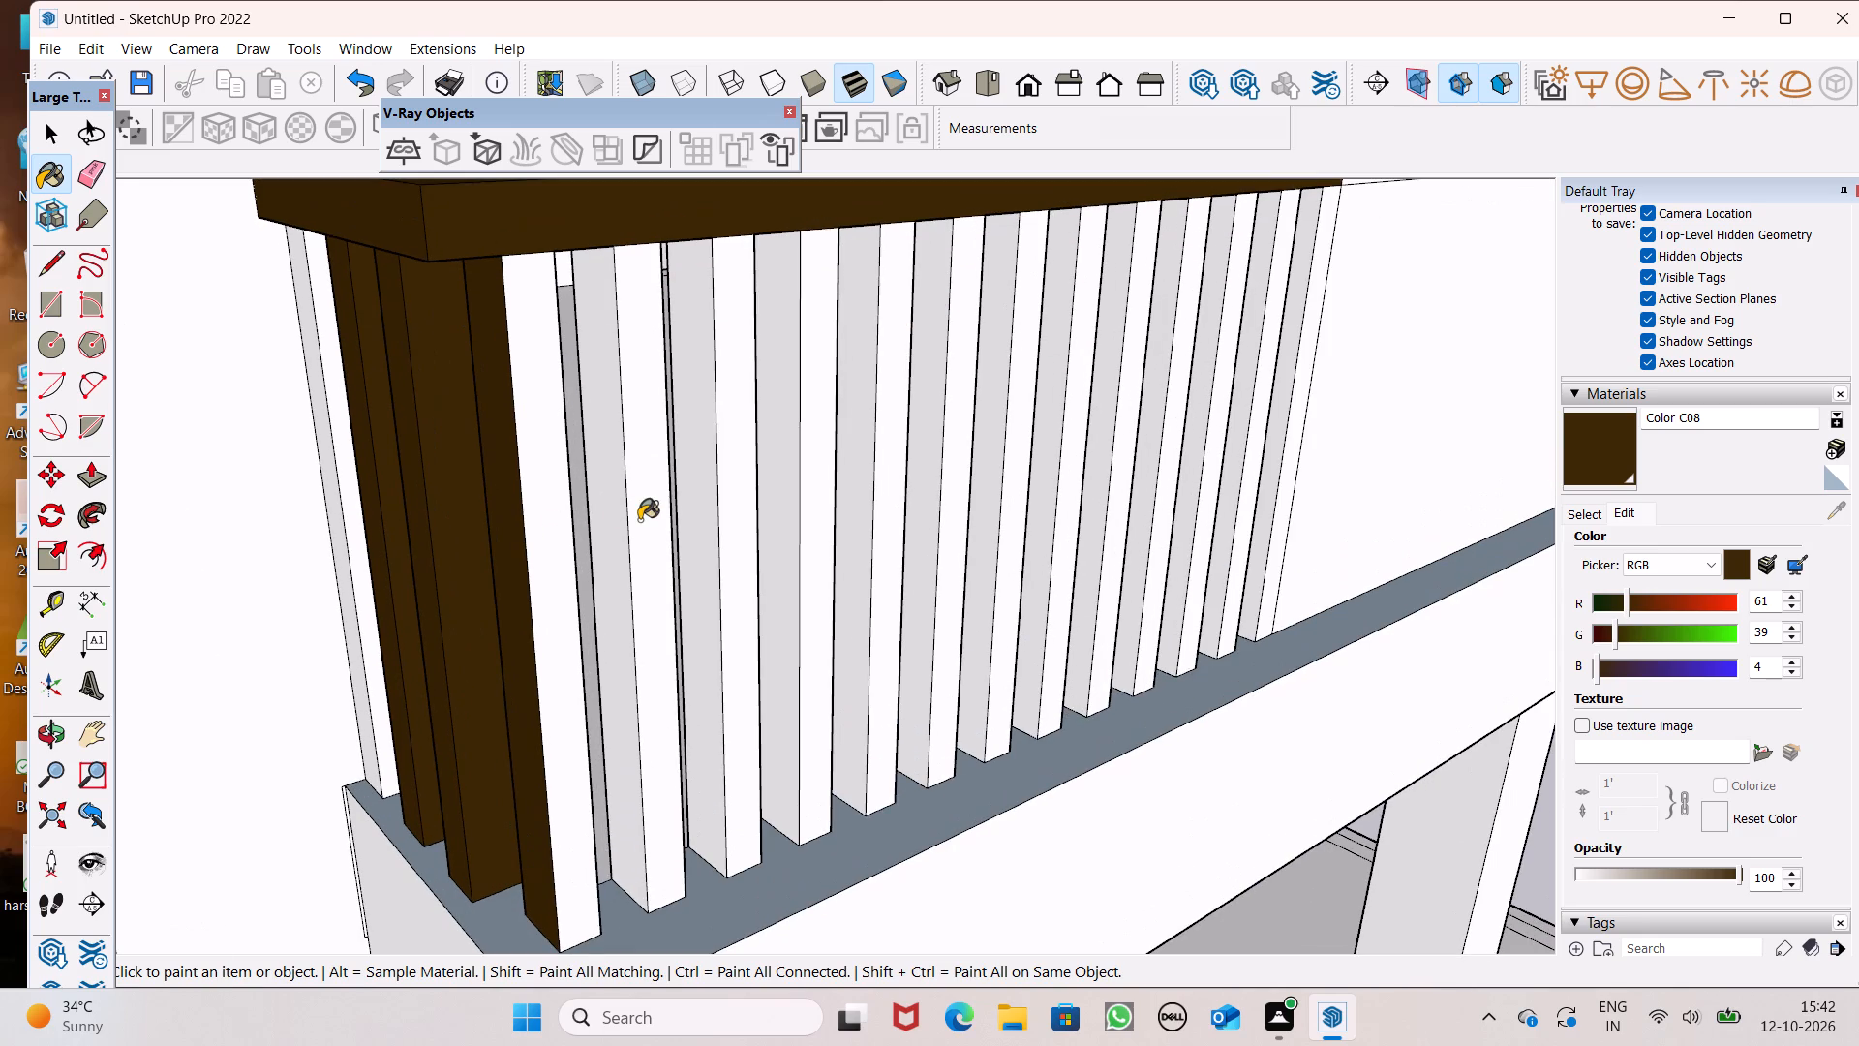
click(639, 520)
scroll(150, 423, down, 1)
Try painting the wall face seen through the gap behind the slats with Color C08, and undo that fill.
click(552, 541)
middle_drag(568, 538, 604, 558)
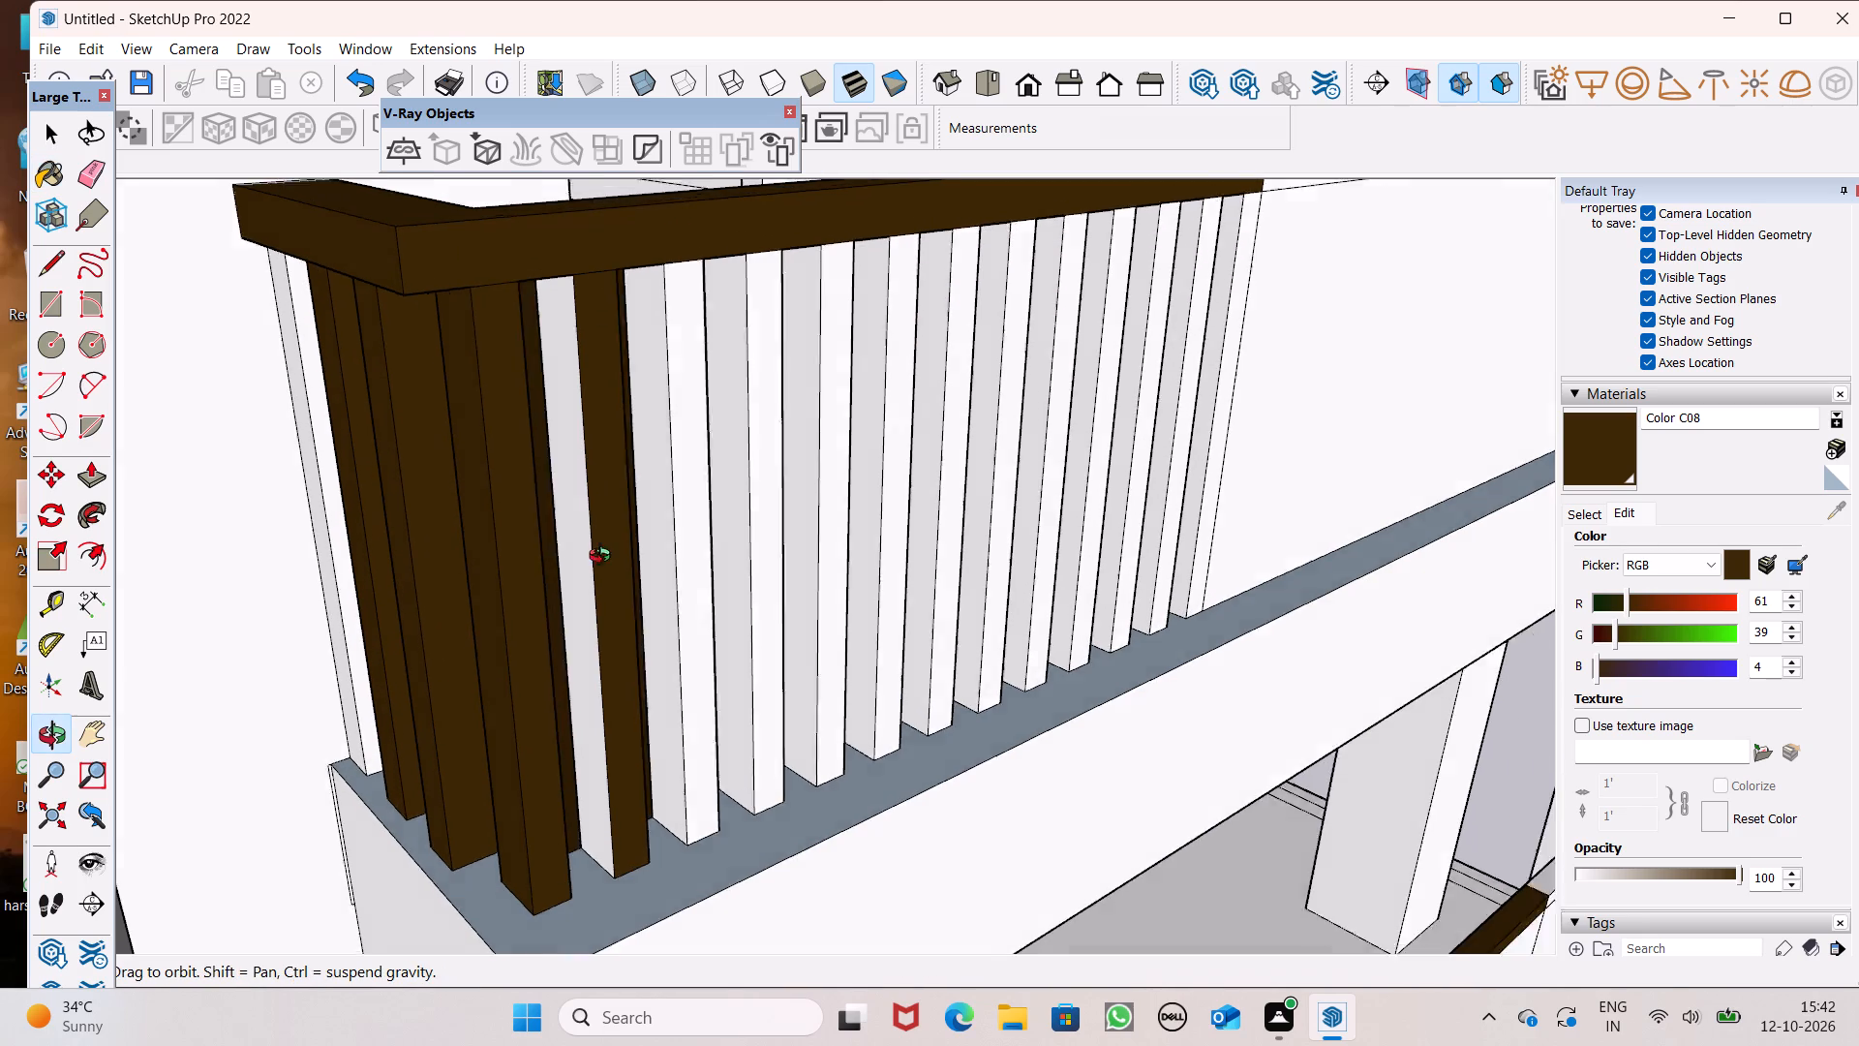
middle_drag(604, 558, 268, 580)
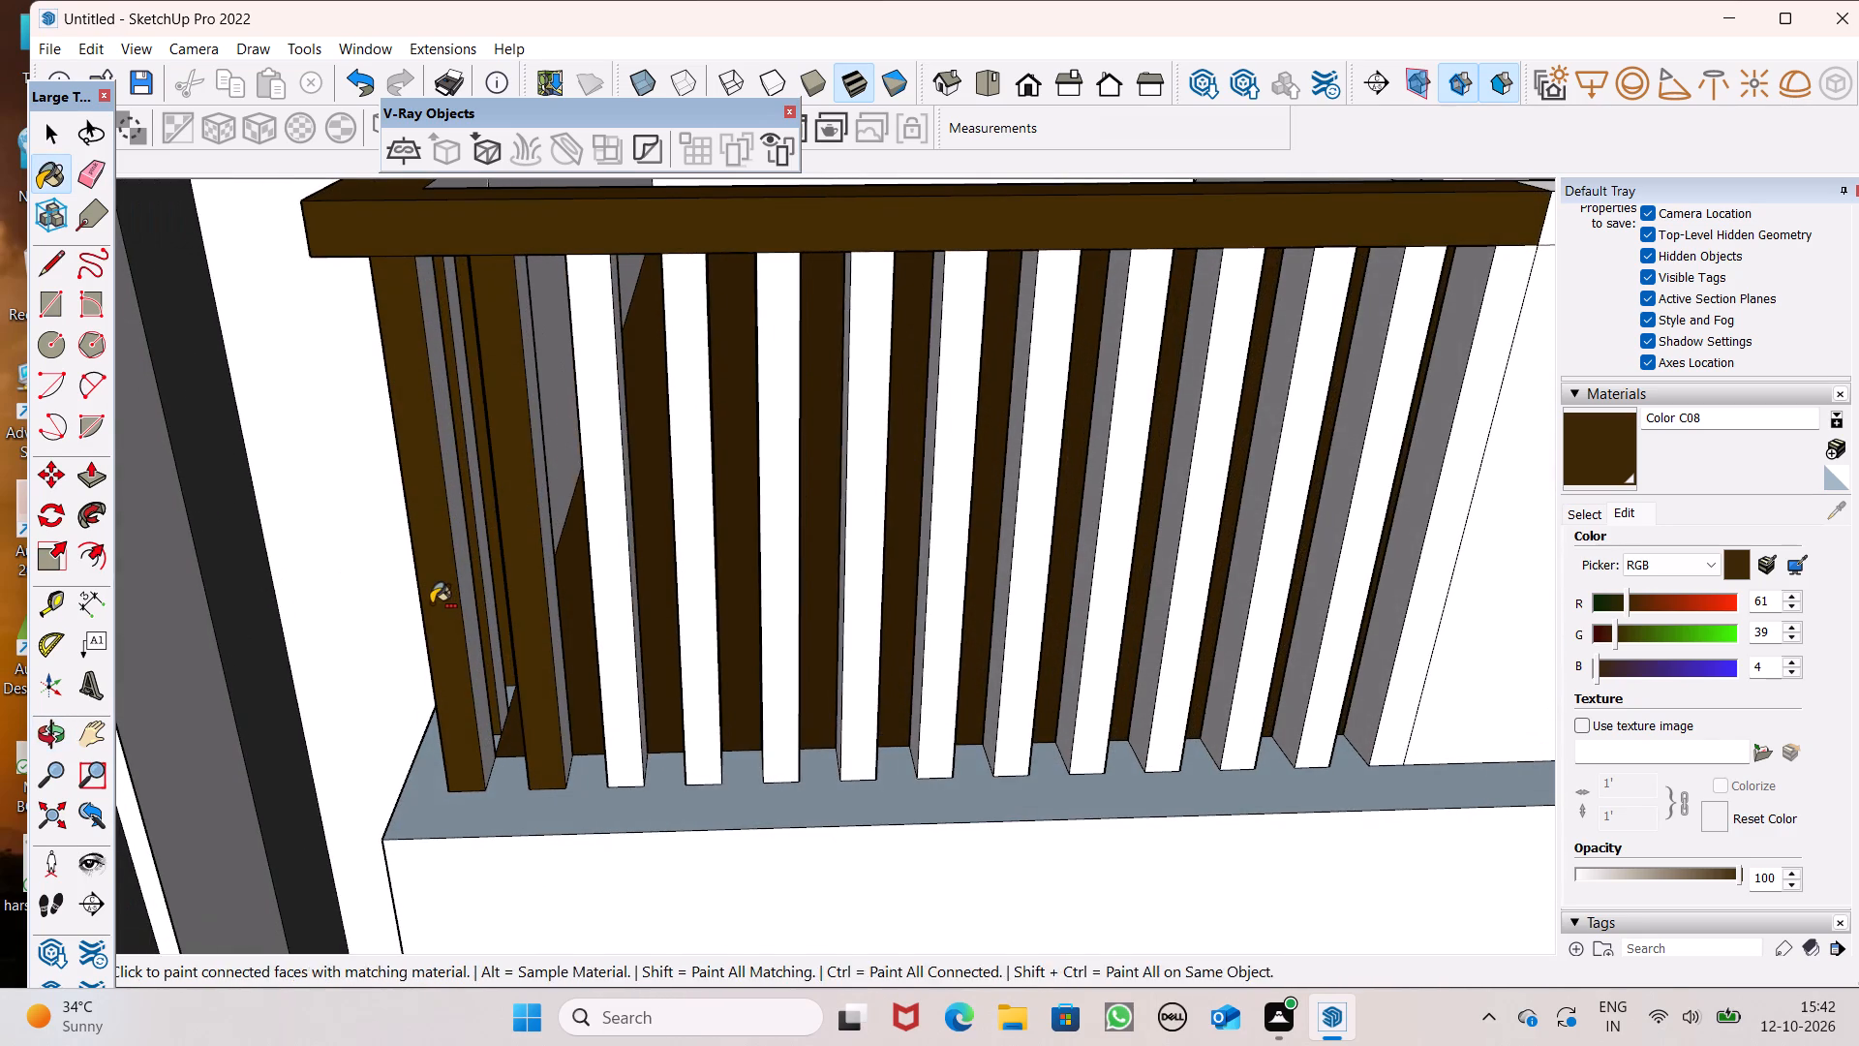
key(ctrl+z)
Paint the front faces of the next seven slats along the railing's long side with Color C08.
scroll(612, 571, up, 2)
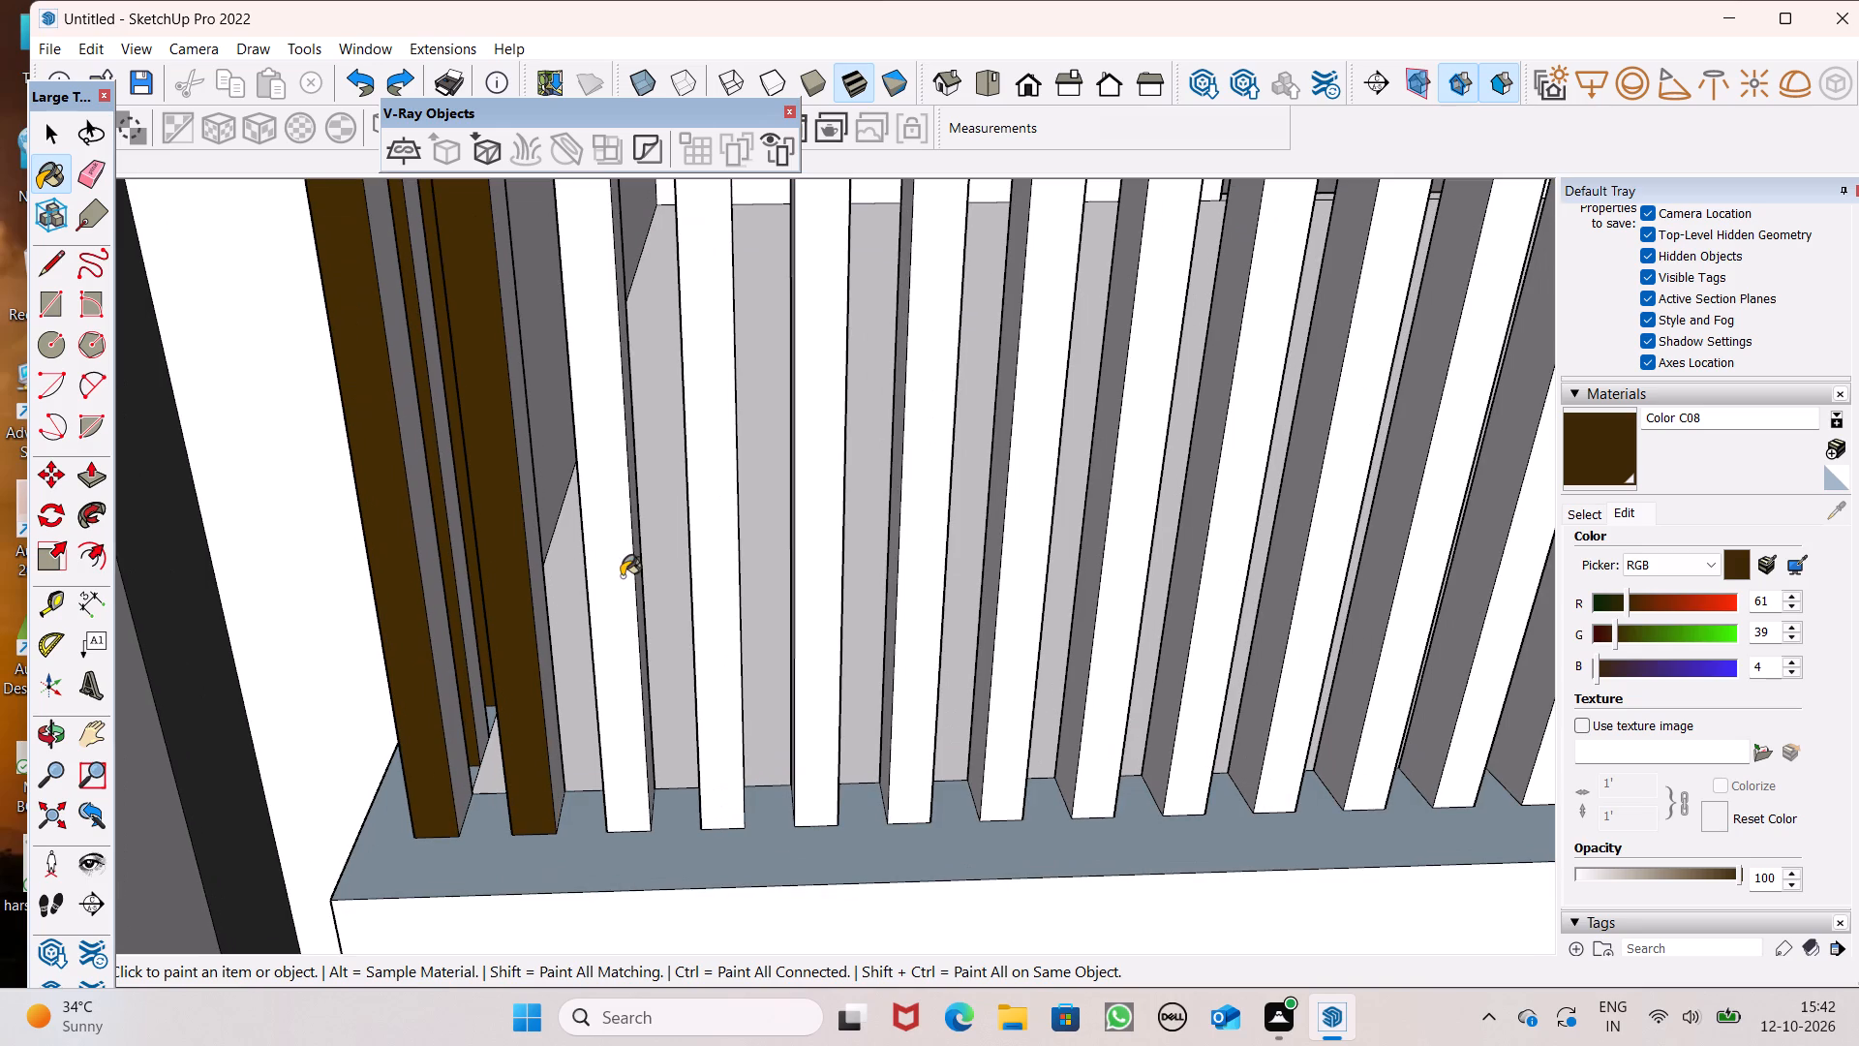
click(622, 576)
drag(702, 574, 727, 574)
click(827, 558)
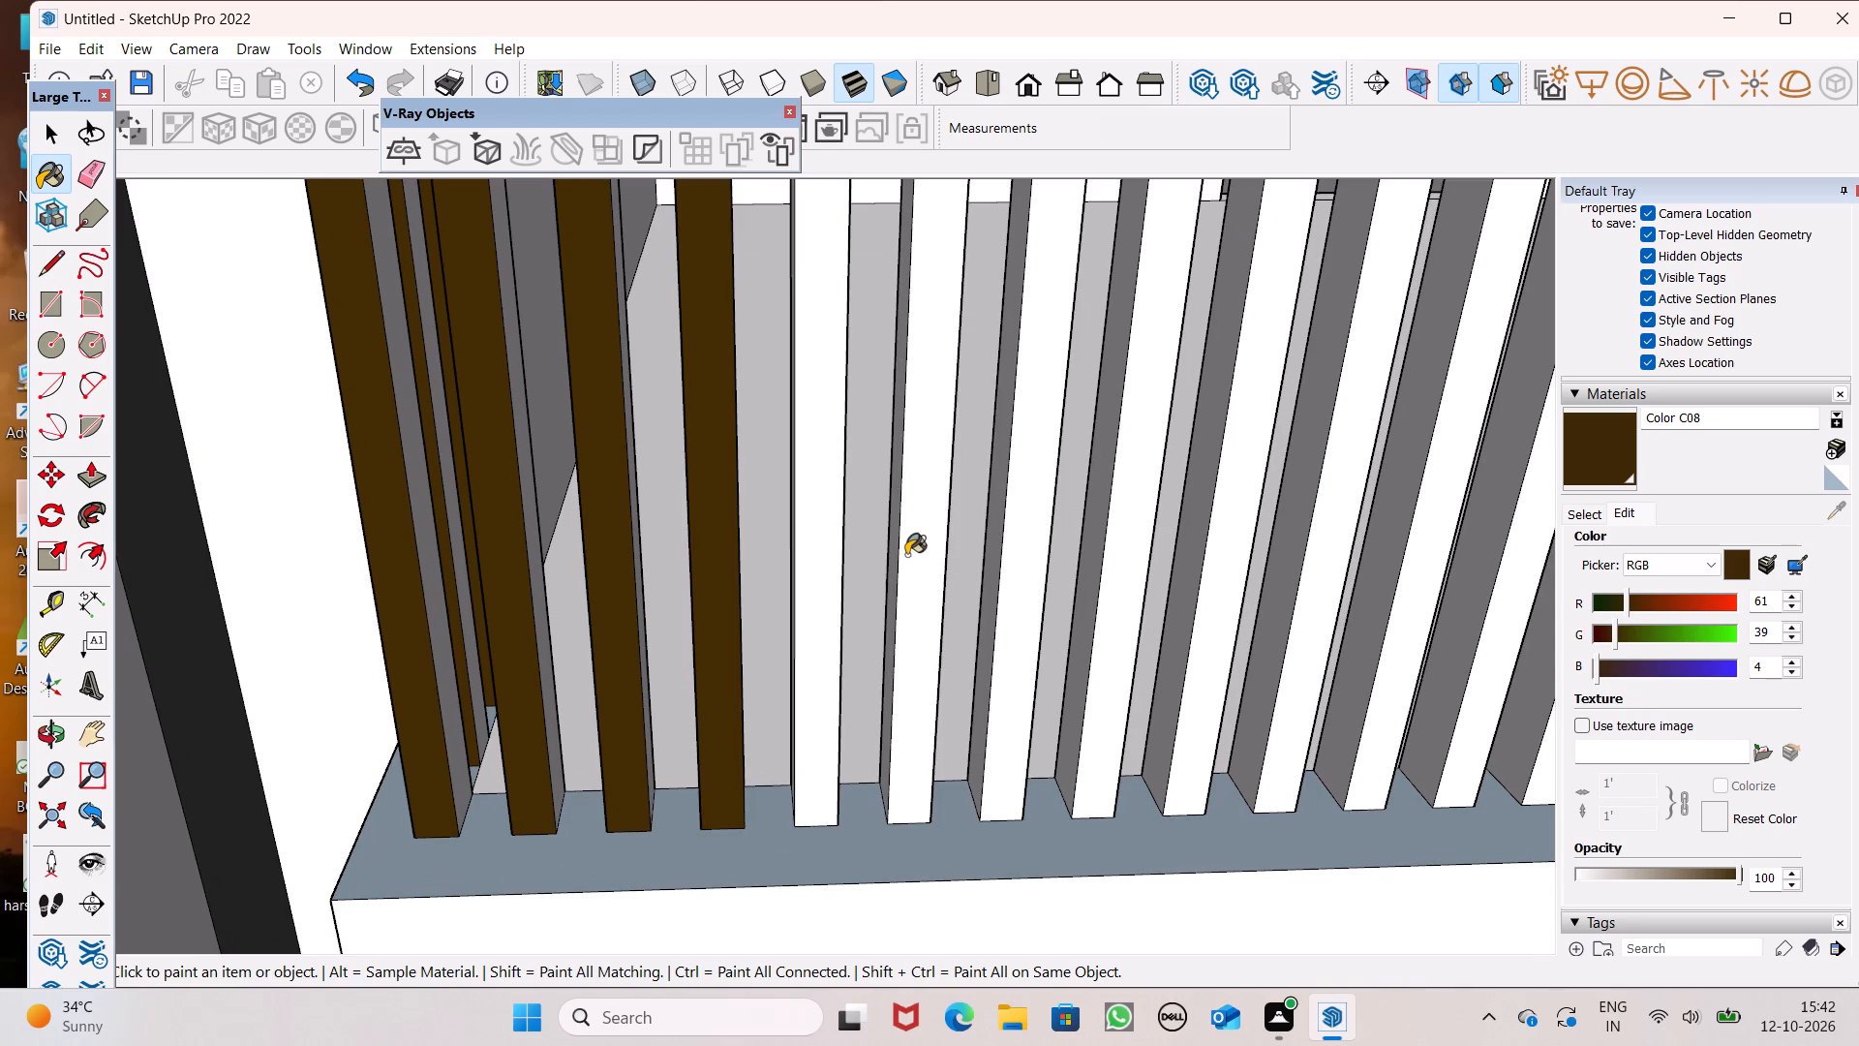
click(906, 555)
click(1023, 556)
click(1129, 555)
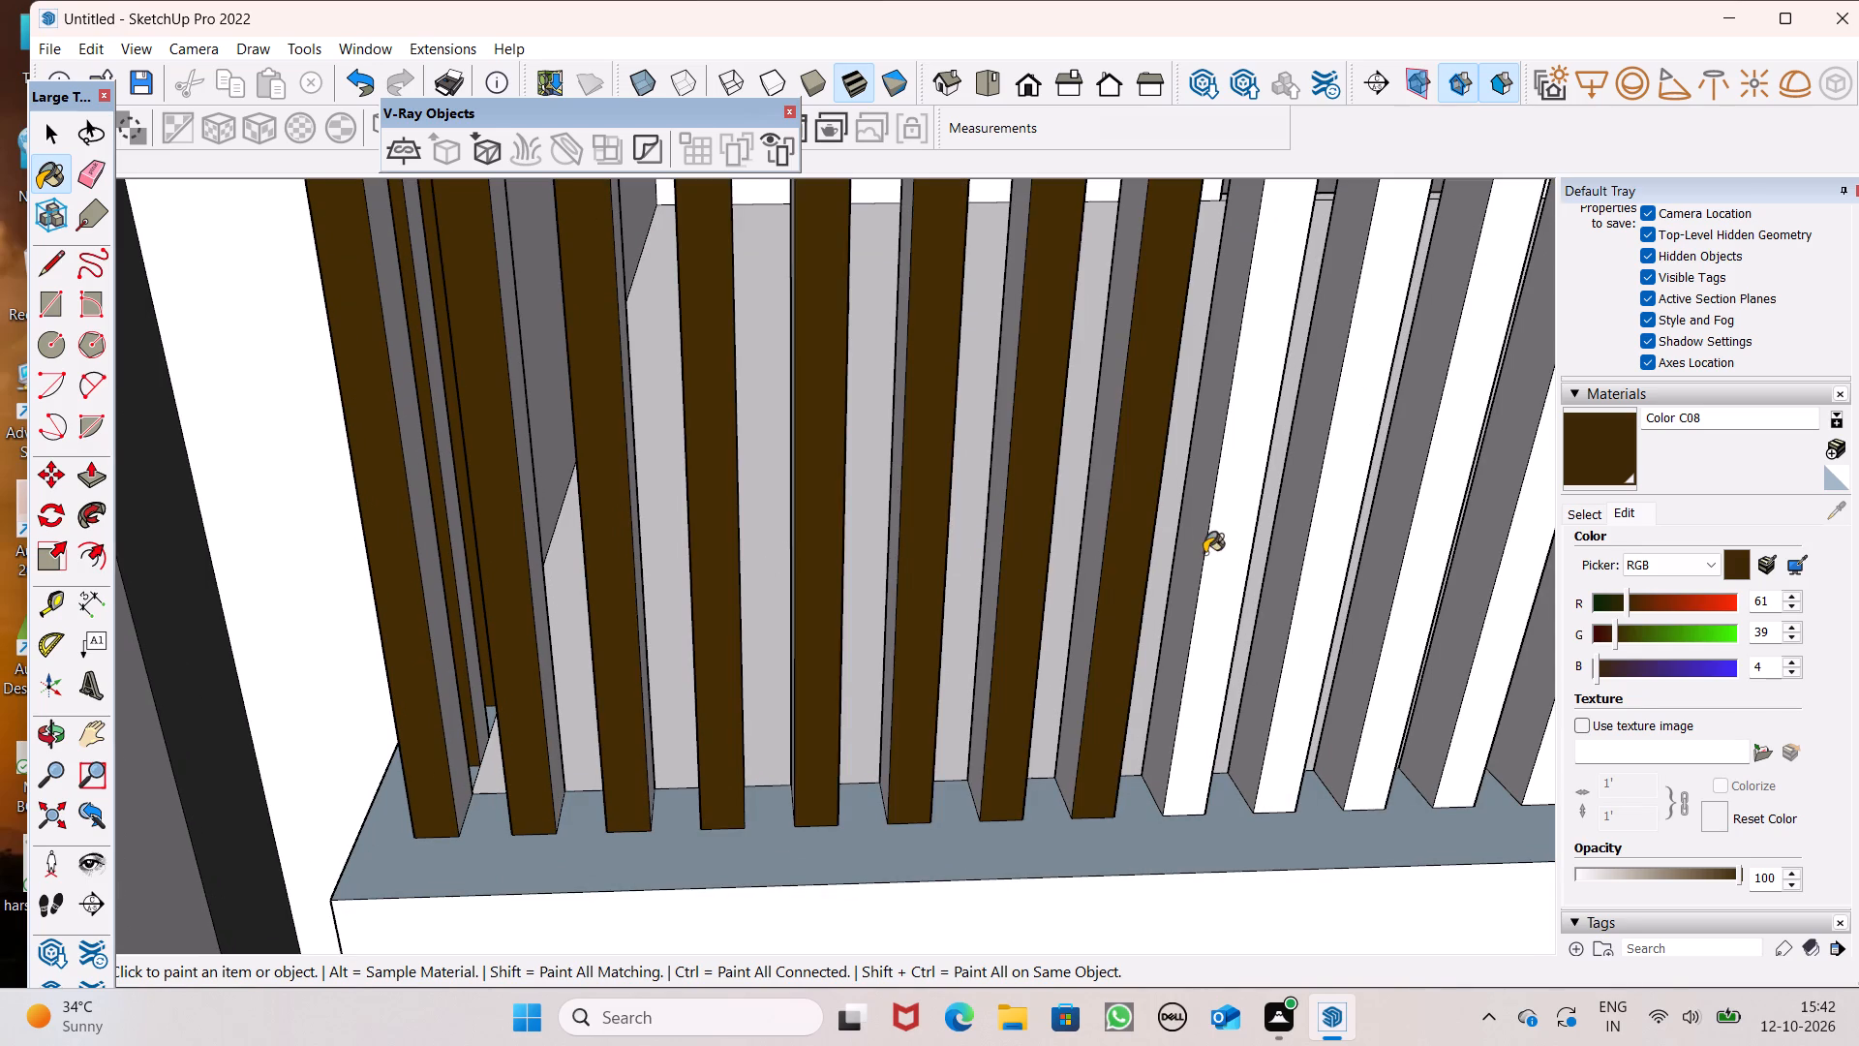
click(1243, 556)
Paint the side faces of the long-side slats whose fronts are already brown with Color C08, working back towards the corner.
click(1199, 539)
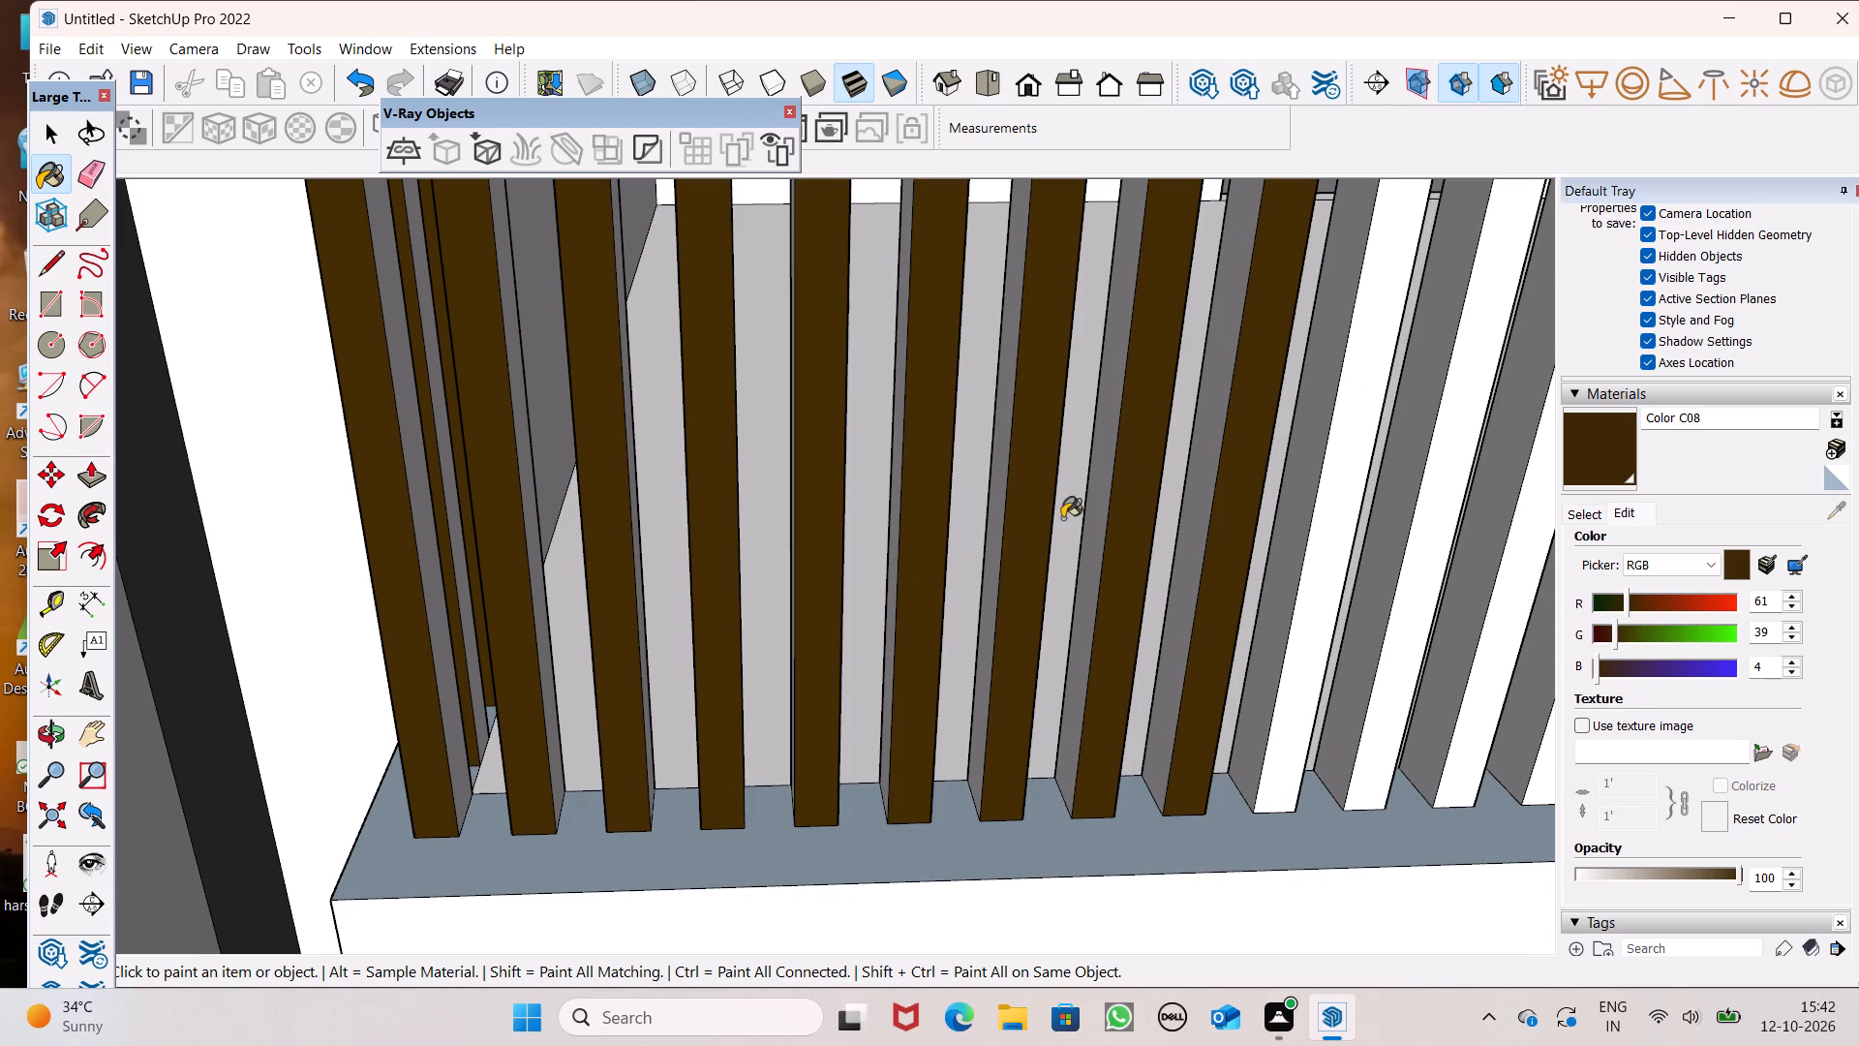
click(1084, 521)
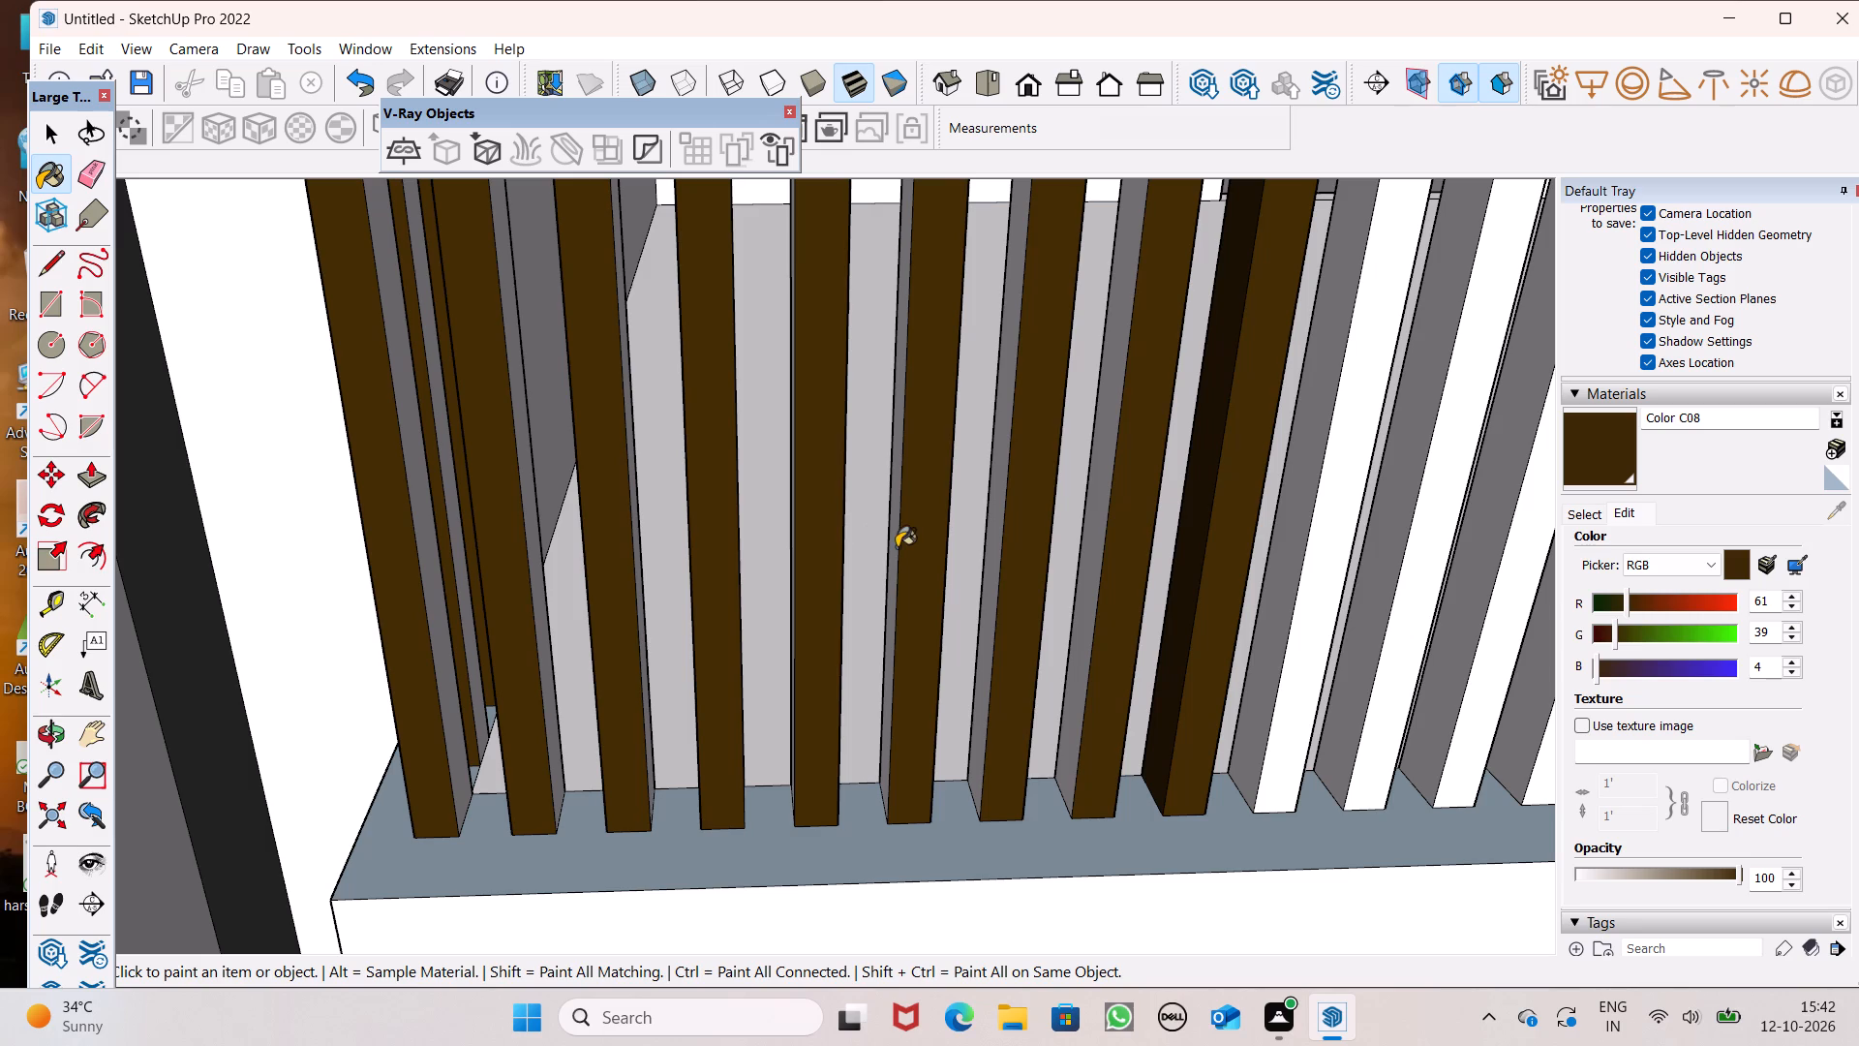
scroll(321, 607, down, 1)
middle_drag(877, 847, 1037, 747)
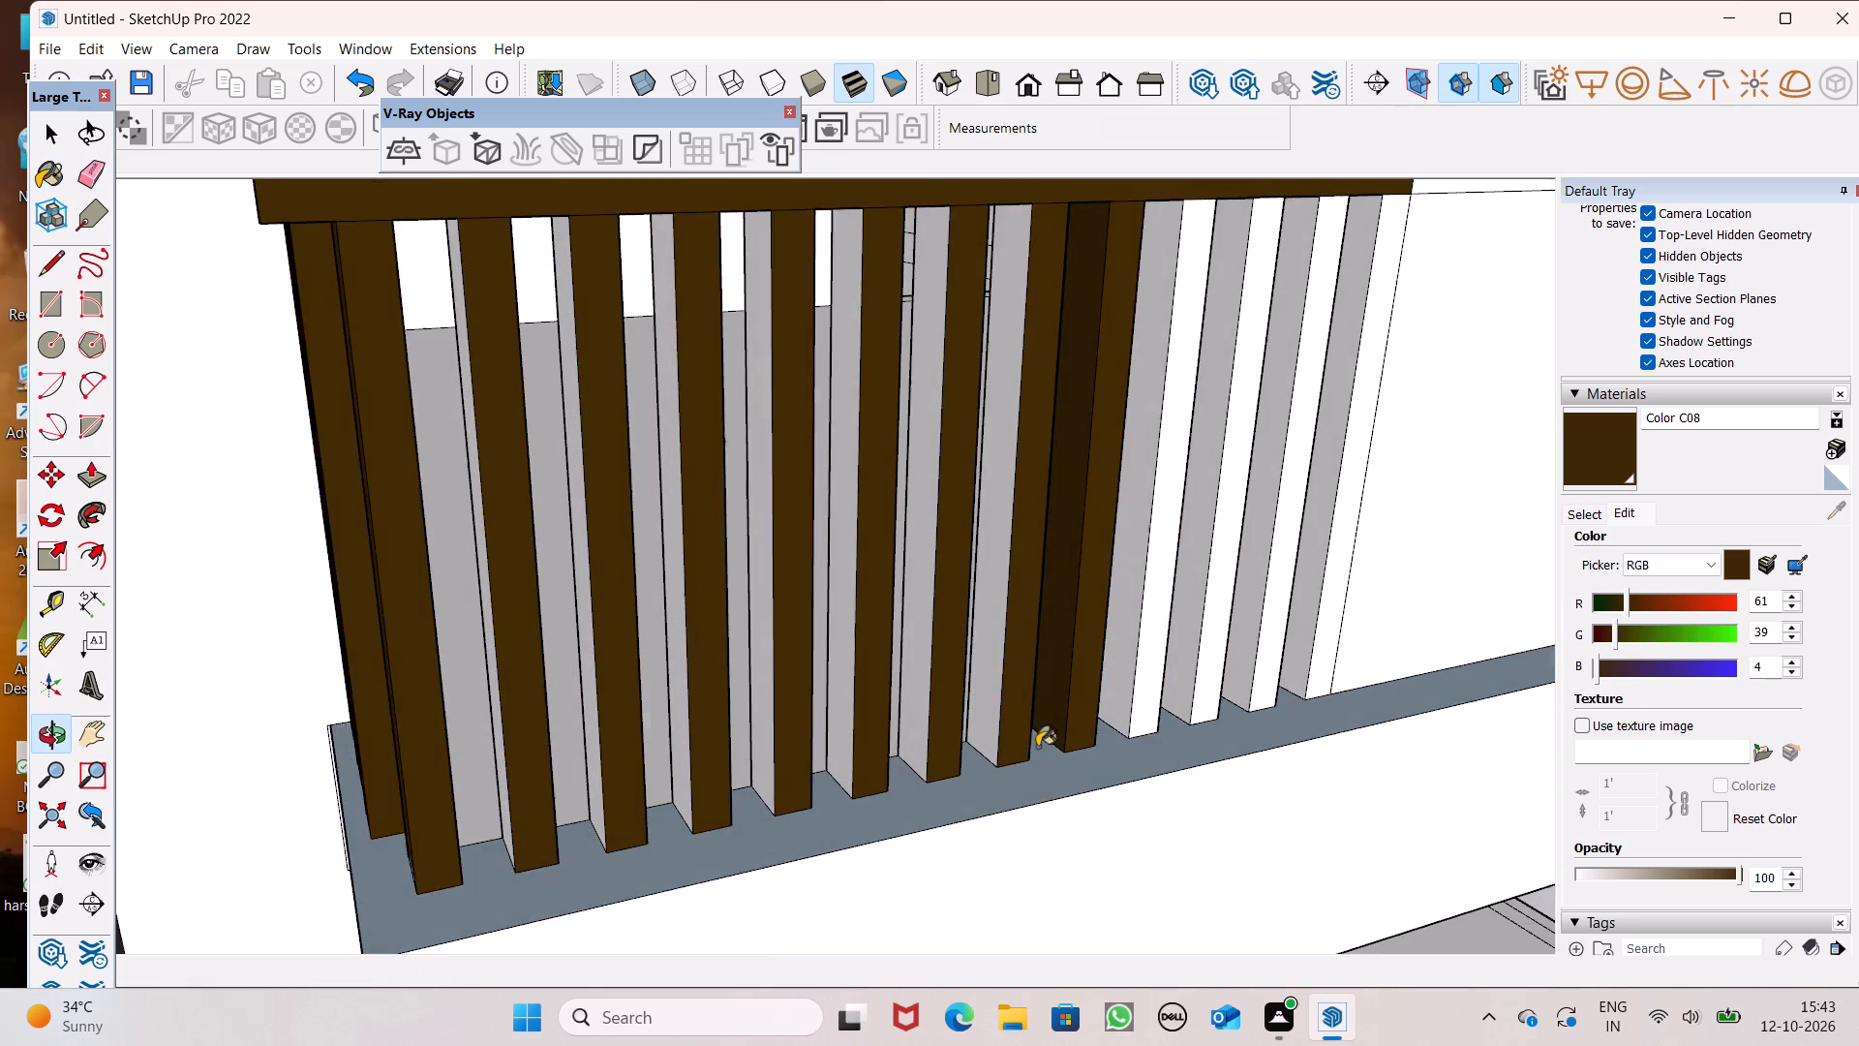
middle_drag(1037, 747, 1050, 787)
scroll(833, 606, up, 1)
click(1022, 612)
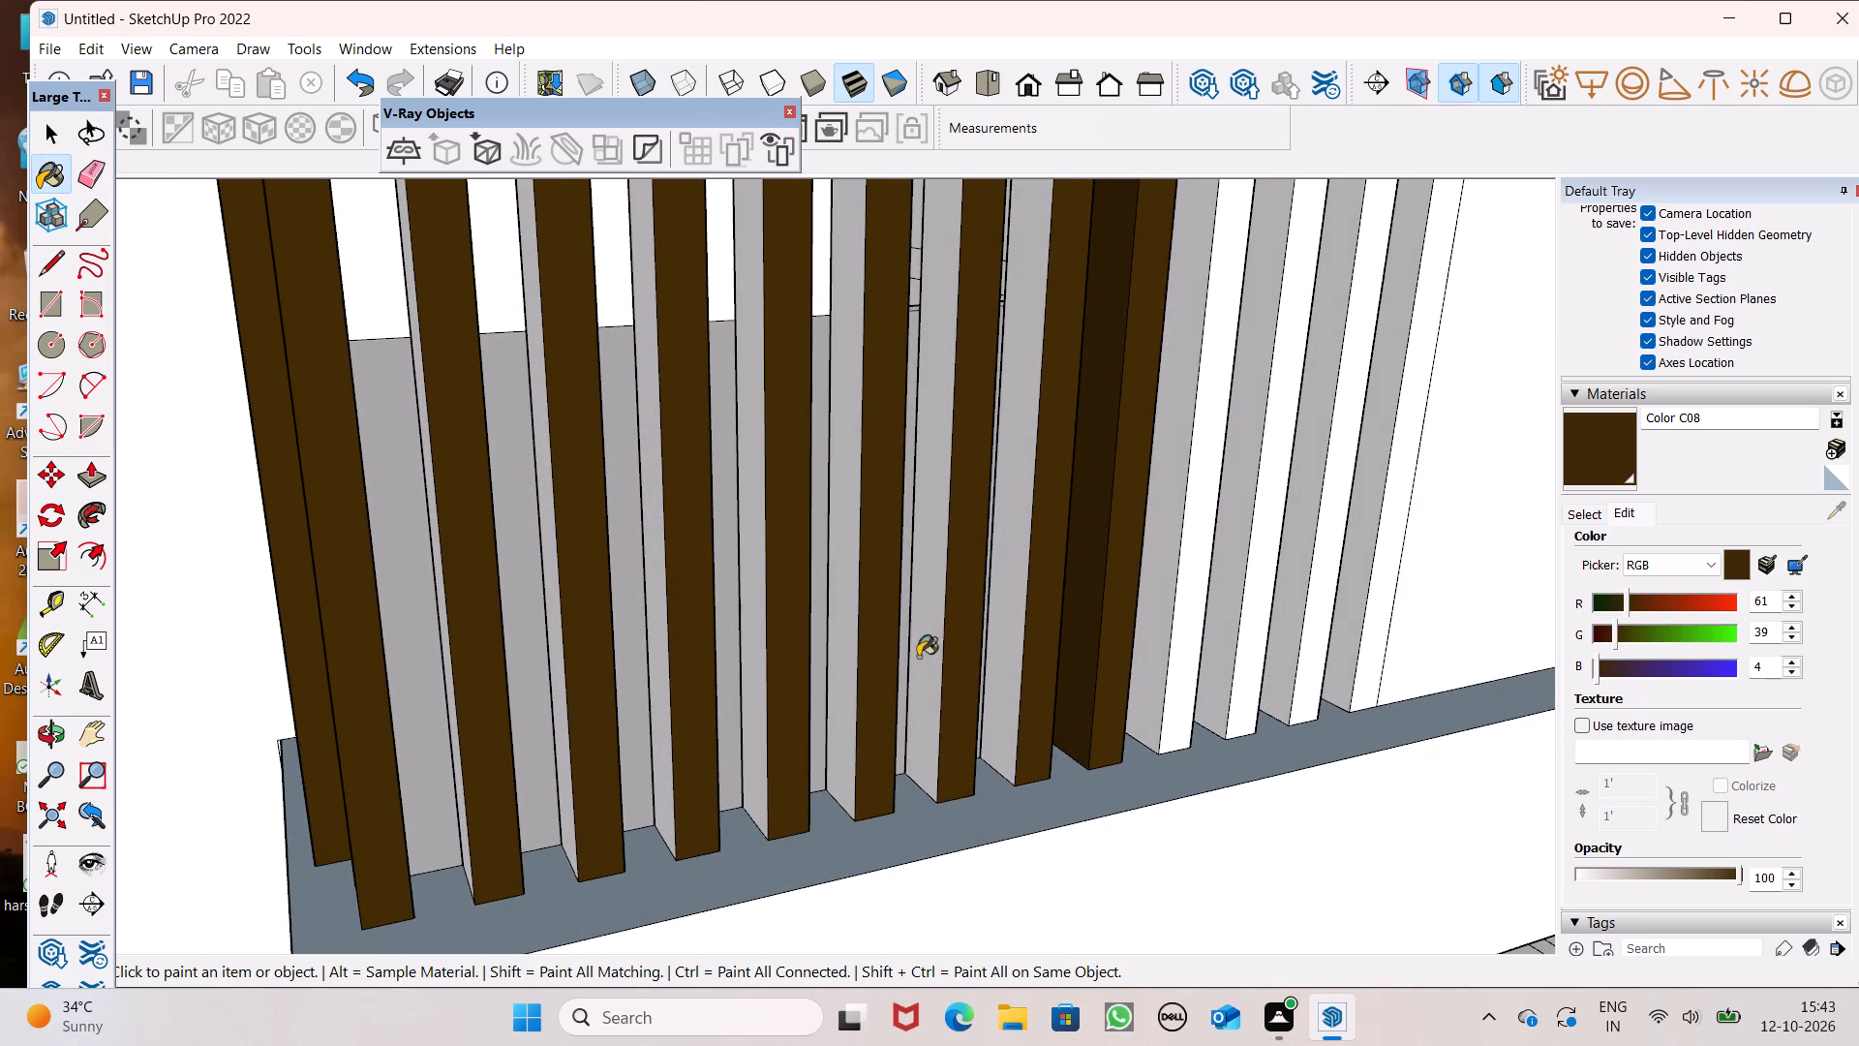
click(931, 649)
click(862, 667)
click(840, 665)
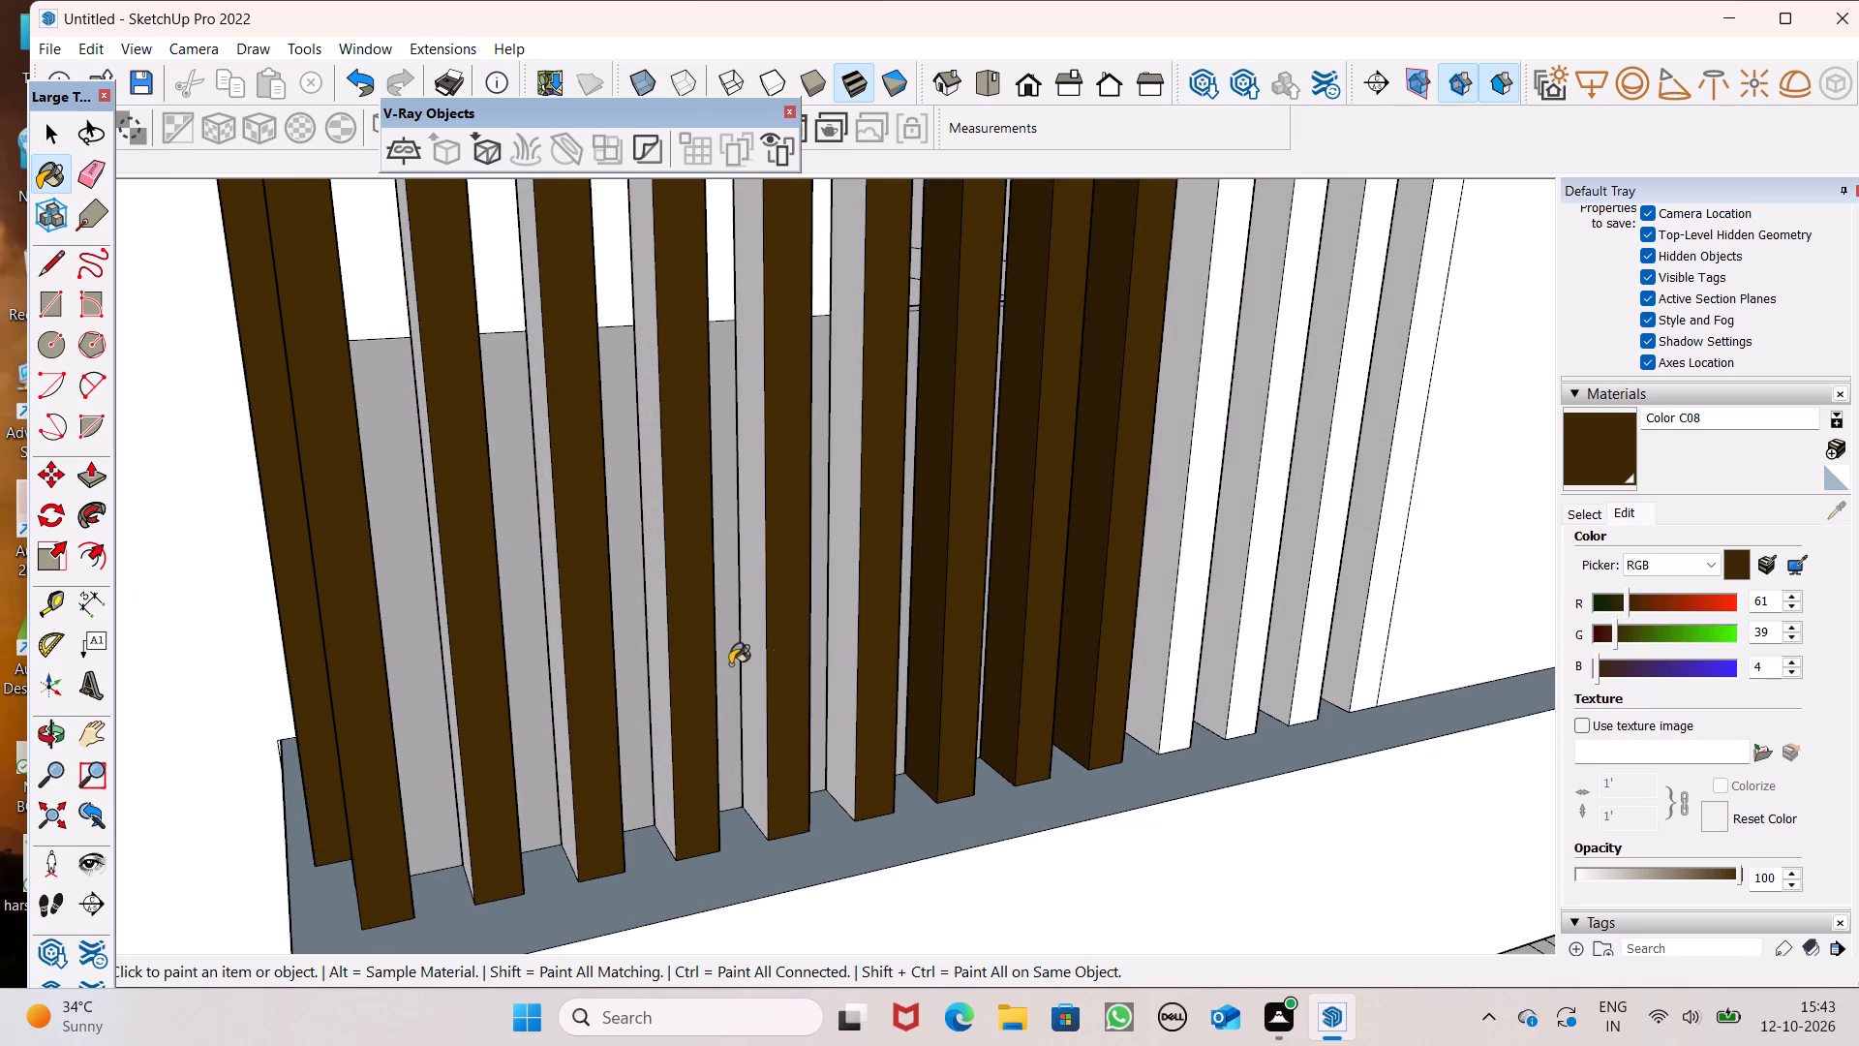
click(746, 664)
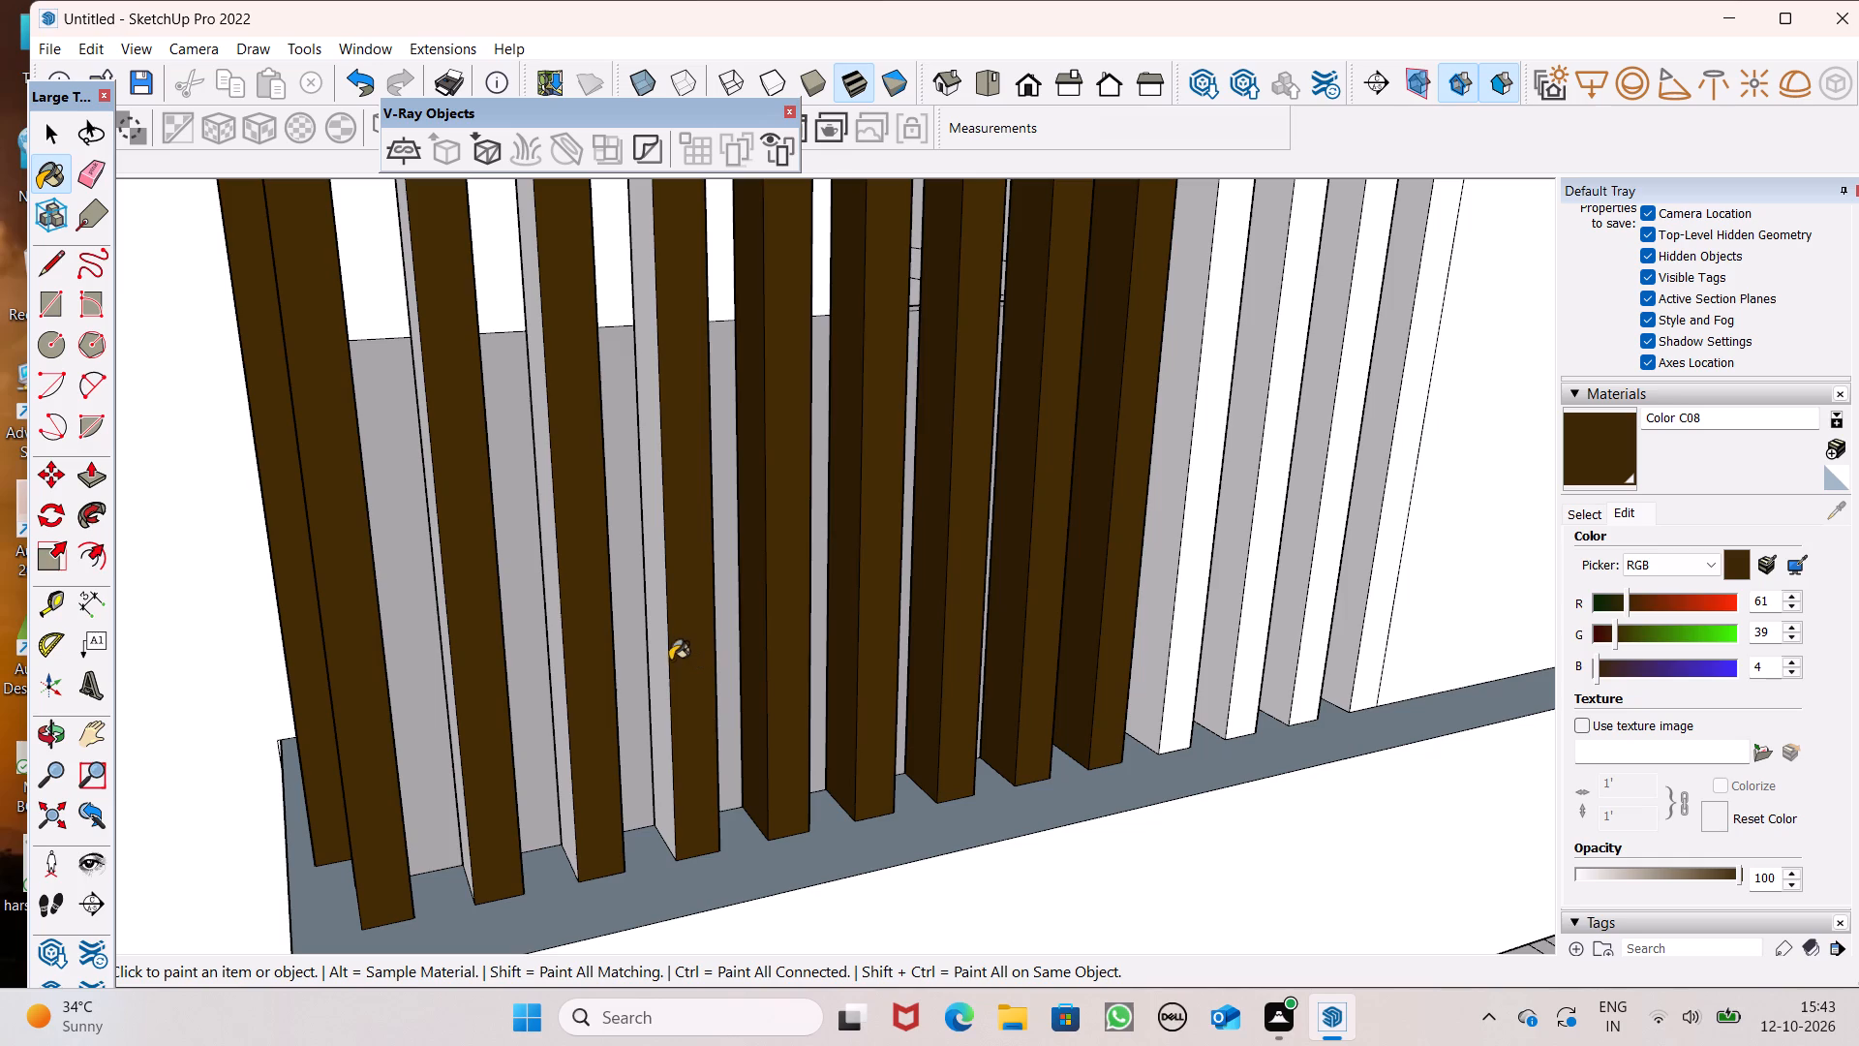
click(660, 661)
click(555, 685)
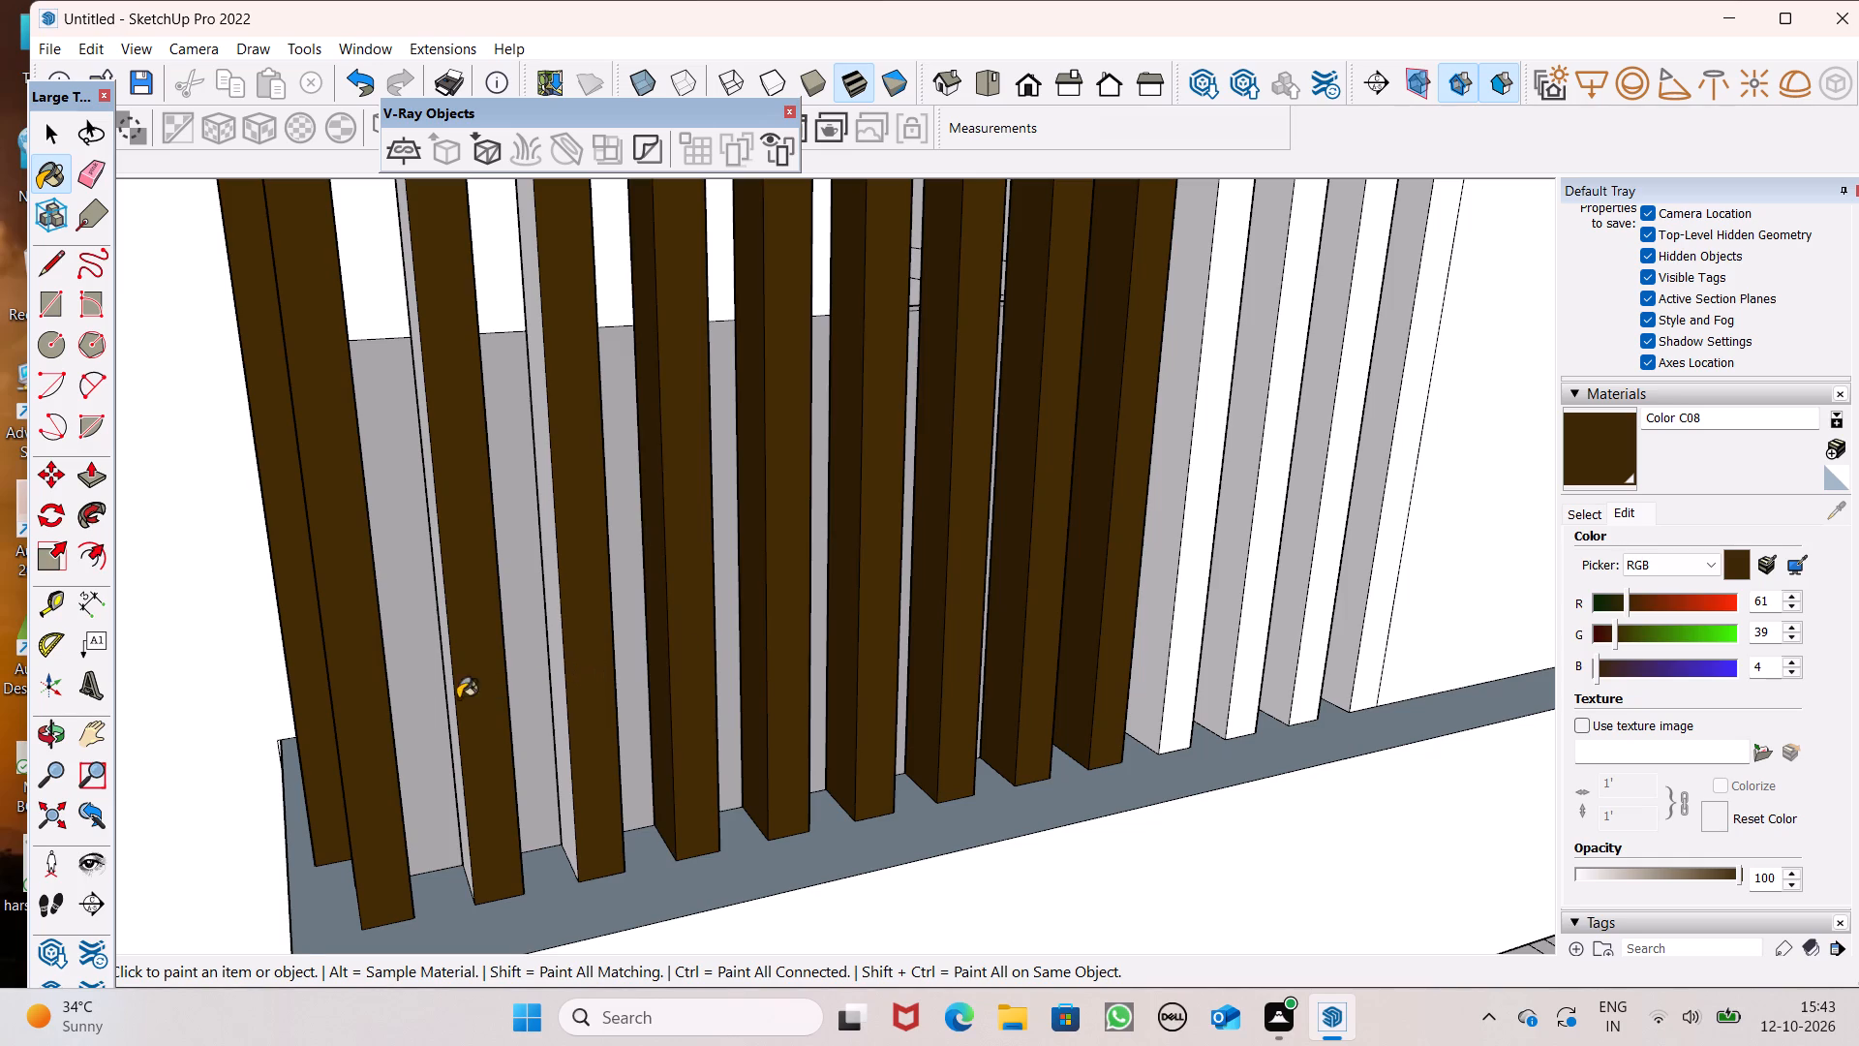
scroll(482, 712, down, 2)
middle_drag(487, 728, 639, 703)
click(507, 694)
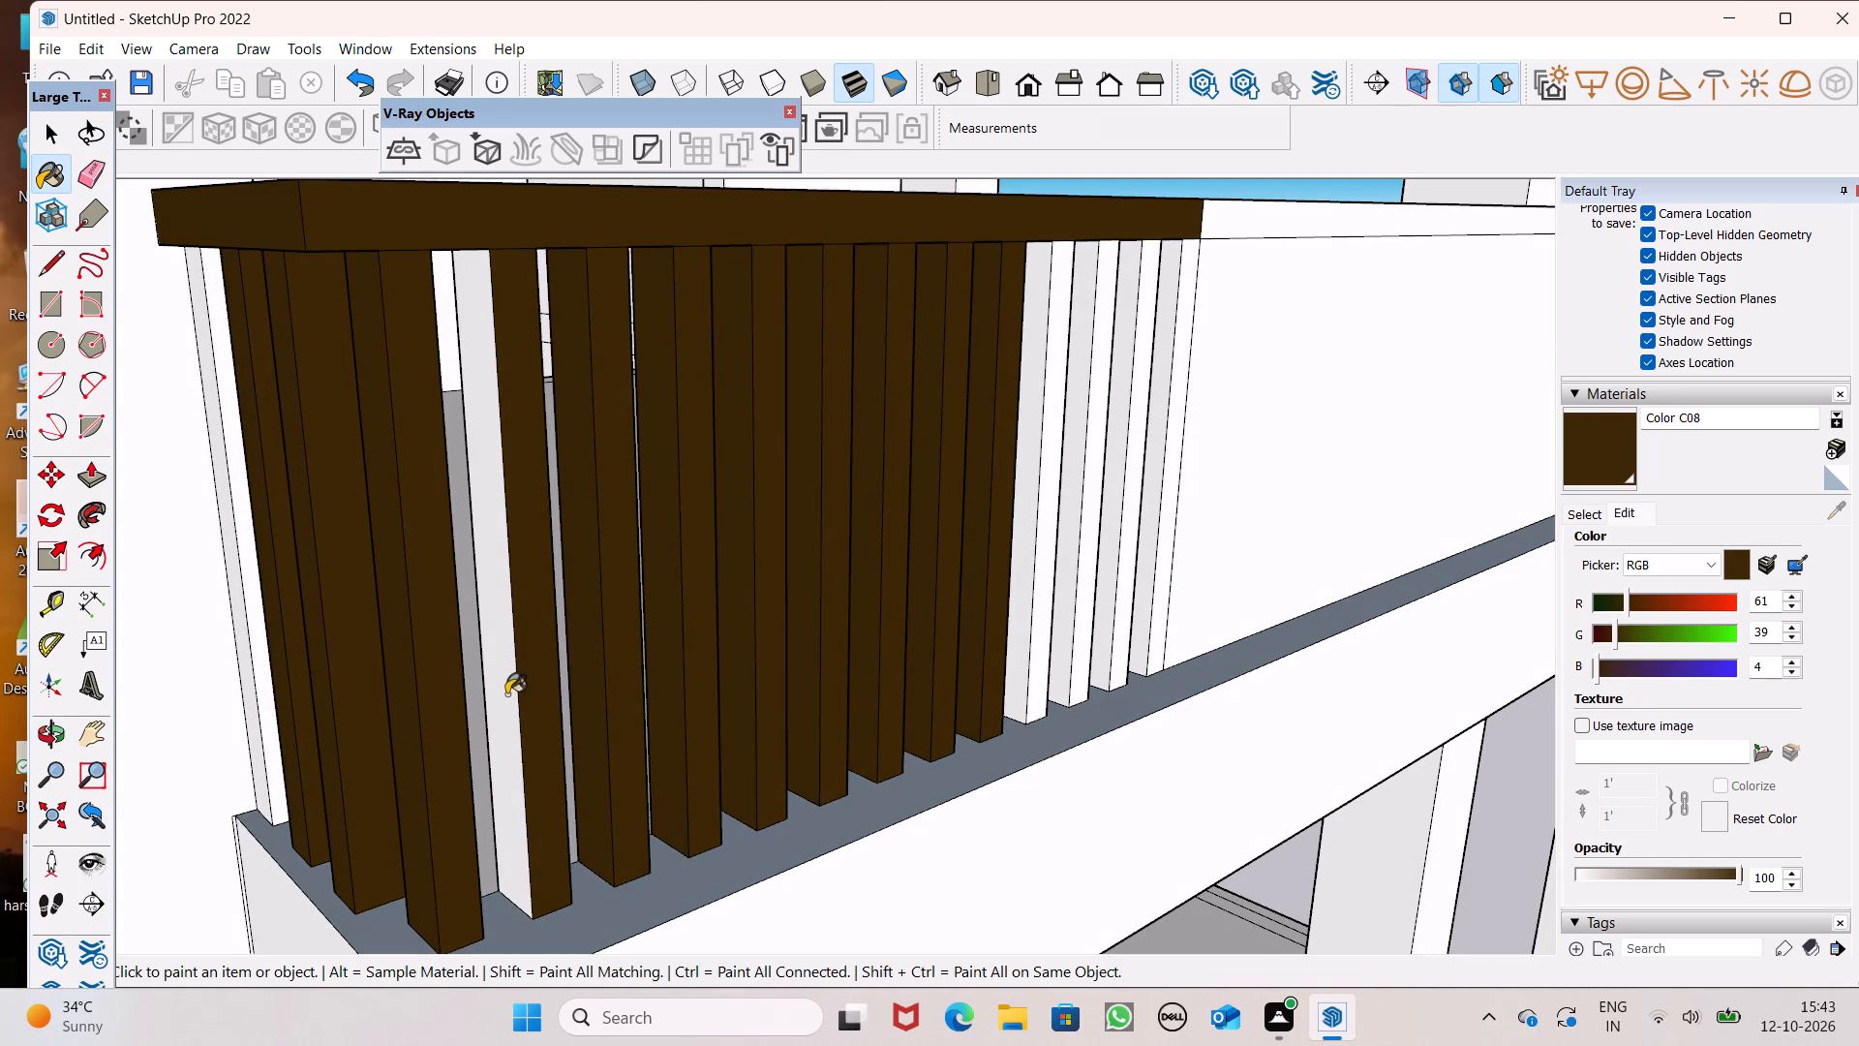
Paint the front and side faces of the remaining white slats at the wall end of the long side with Color C08.
scroll(1037, 572, up, 3)
scroll(1099, 562, down, 1)
scroll(1099, 562, up, 3)
click(993, 607)
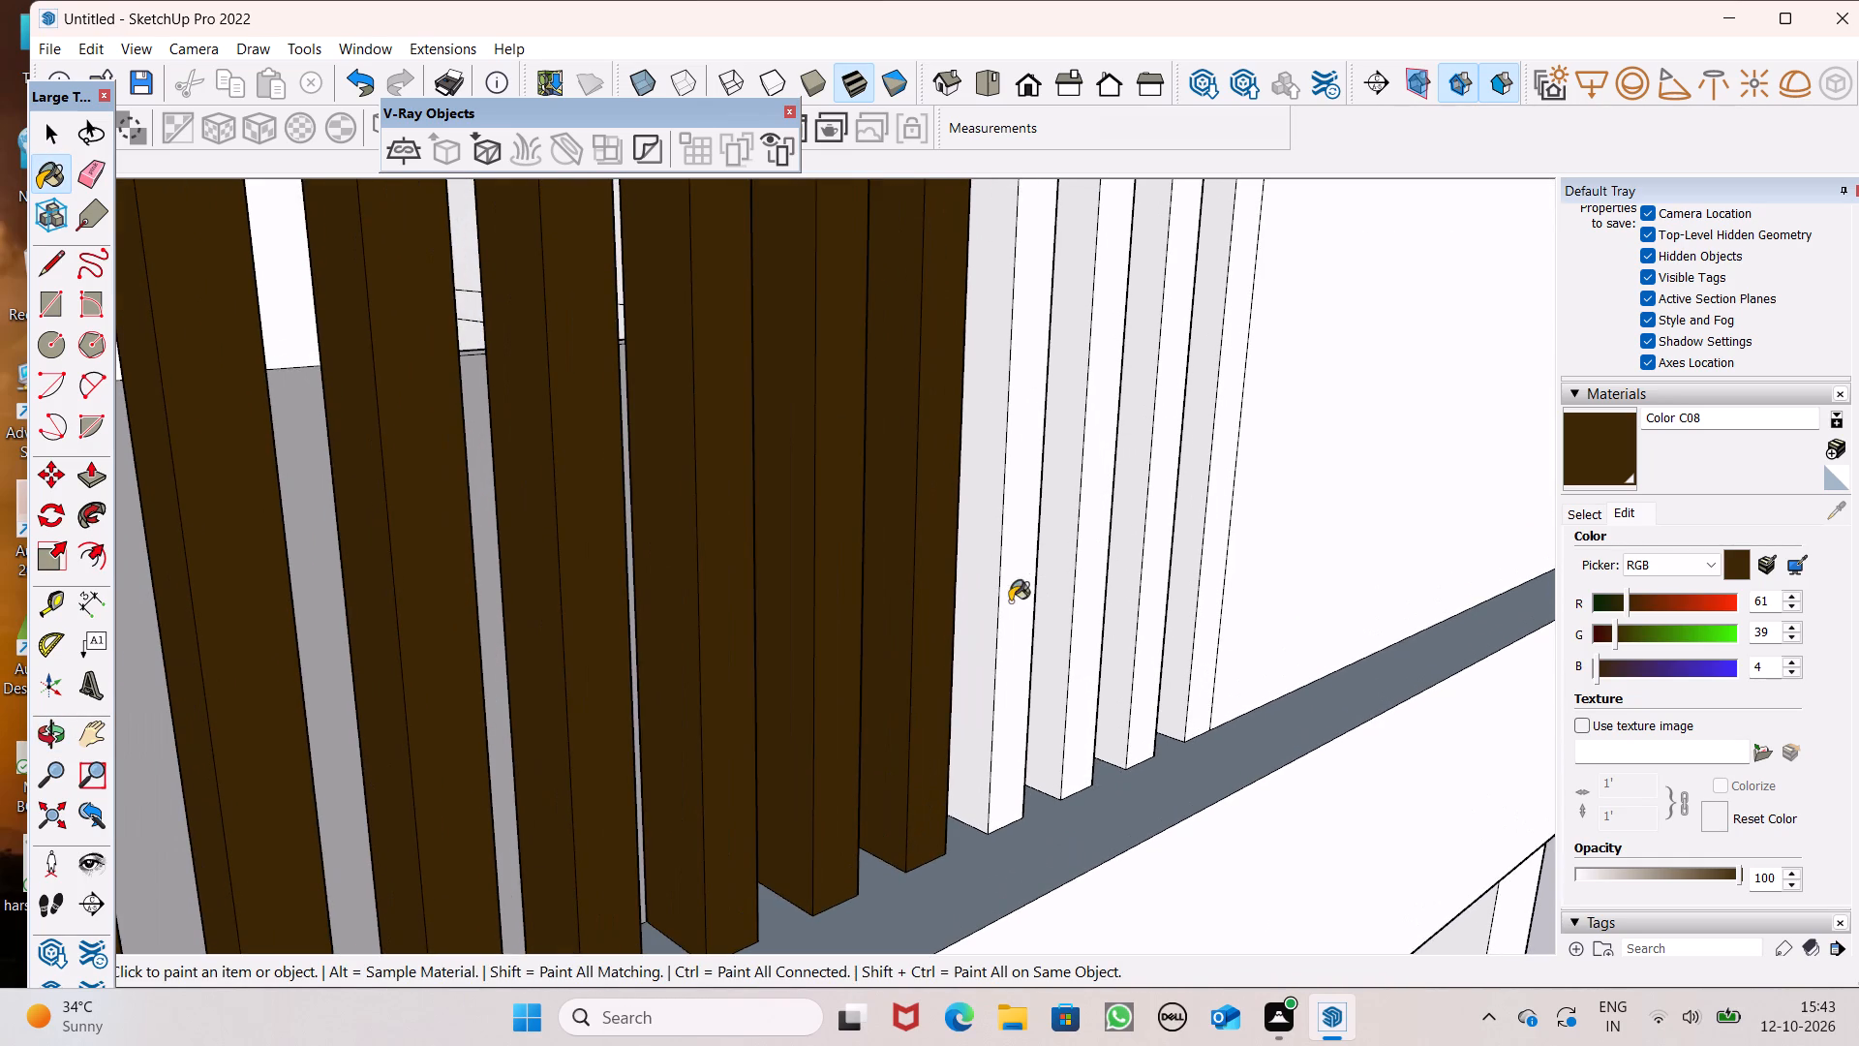
click(1018, 591)
click(1064, 575)
click(1088, 575)
click(1135, 575)
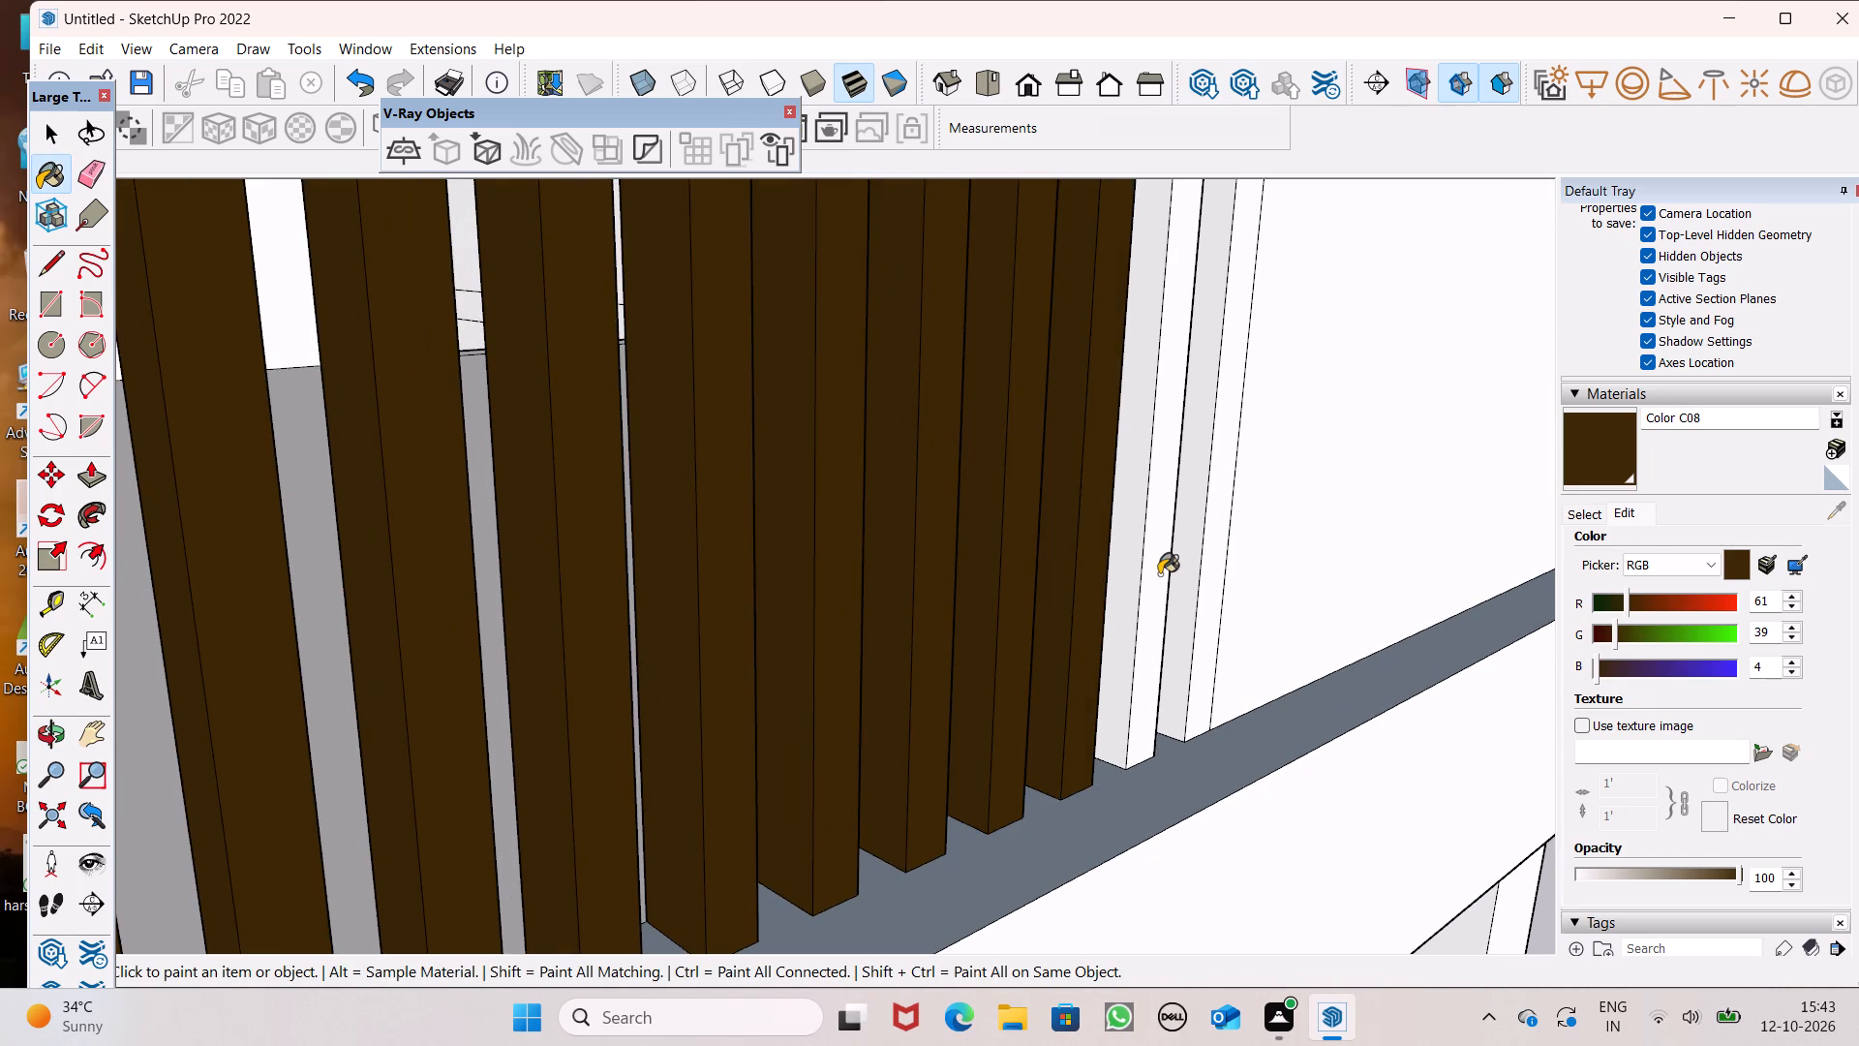
click(1159, 574)
click(1196, 567)
click(1218, 569)
click(1184, 567)
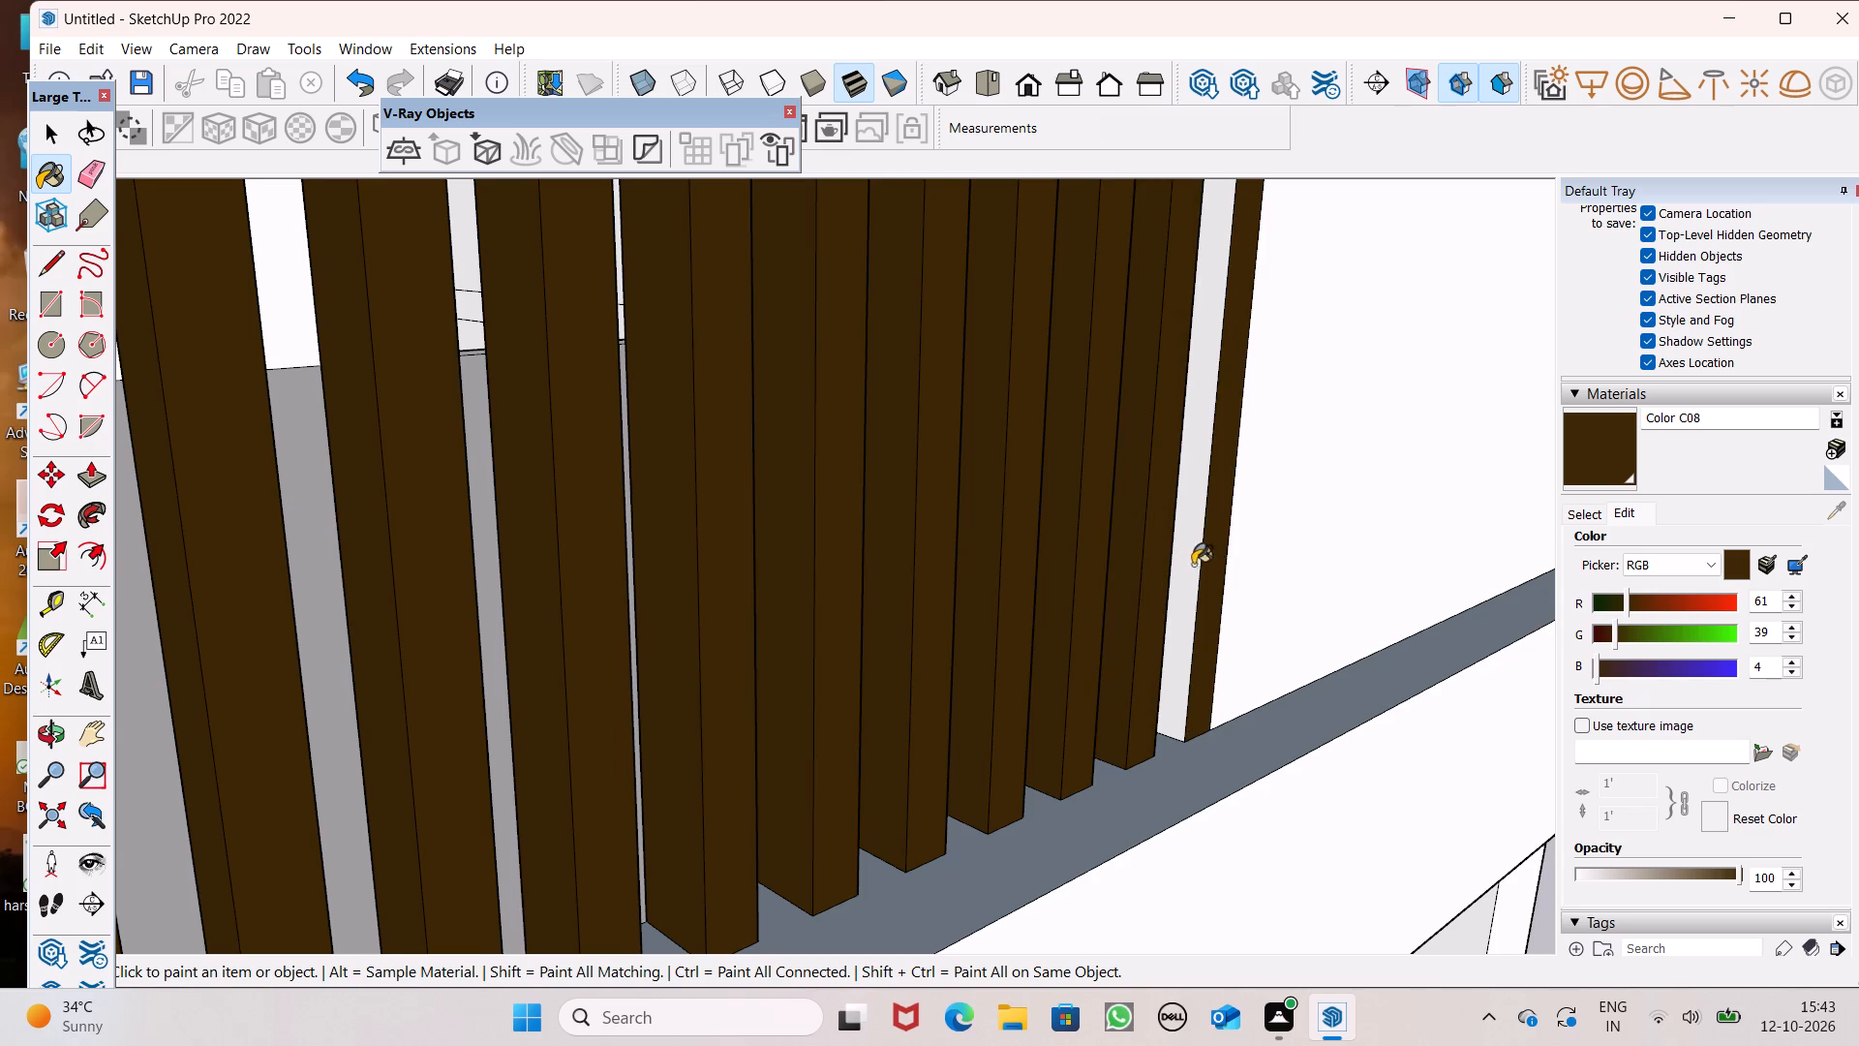
Paint the inner face of the long side's top rail and the inner faces of the five slats nearest the corner with Color C08.
scroll(1201, 576, down, 2)
scroll(1201, 576, up, 1)
scroll(1201, 576, down, 3)
middle_drag(967, 635, 1600, 711)
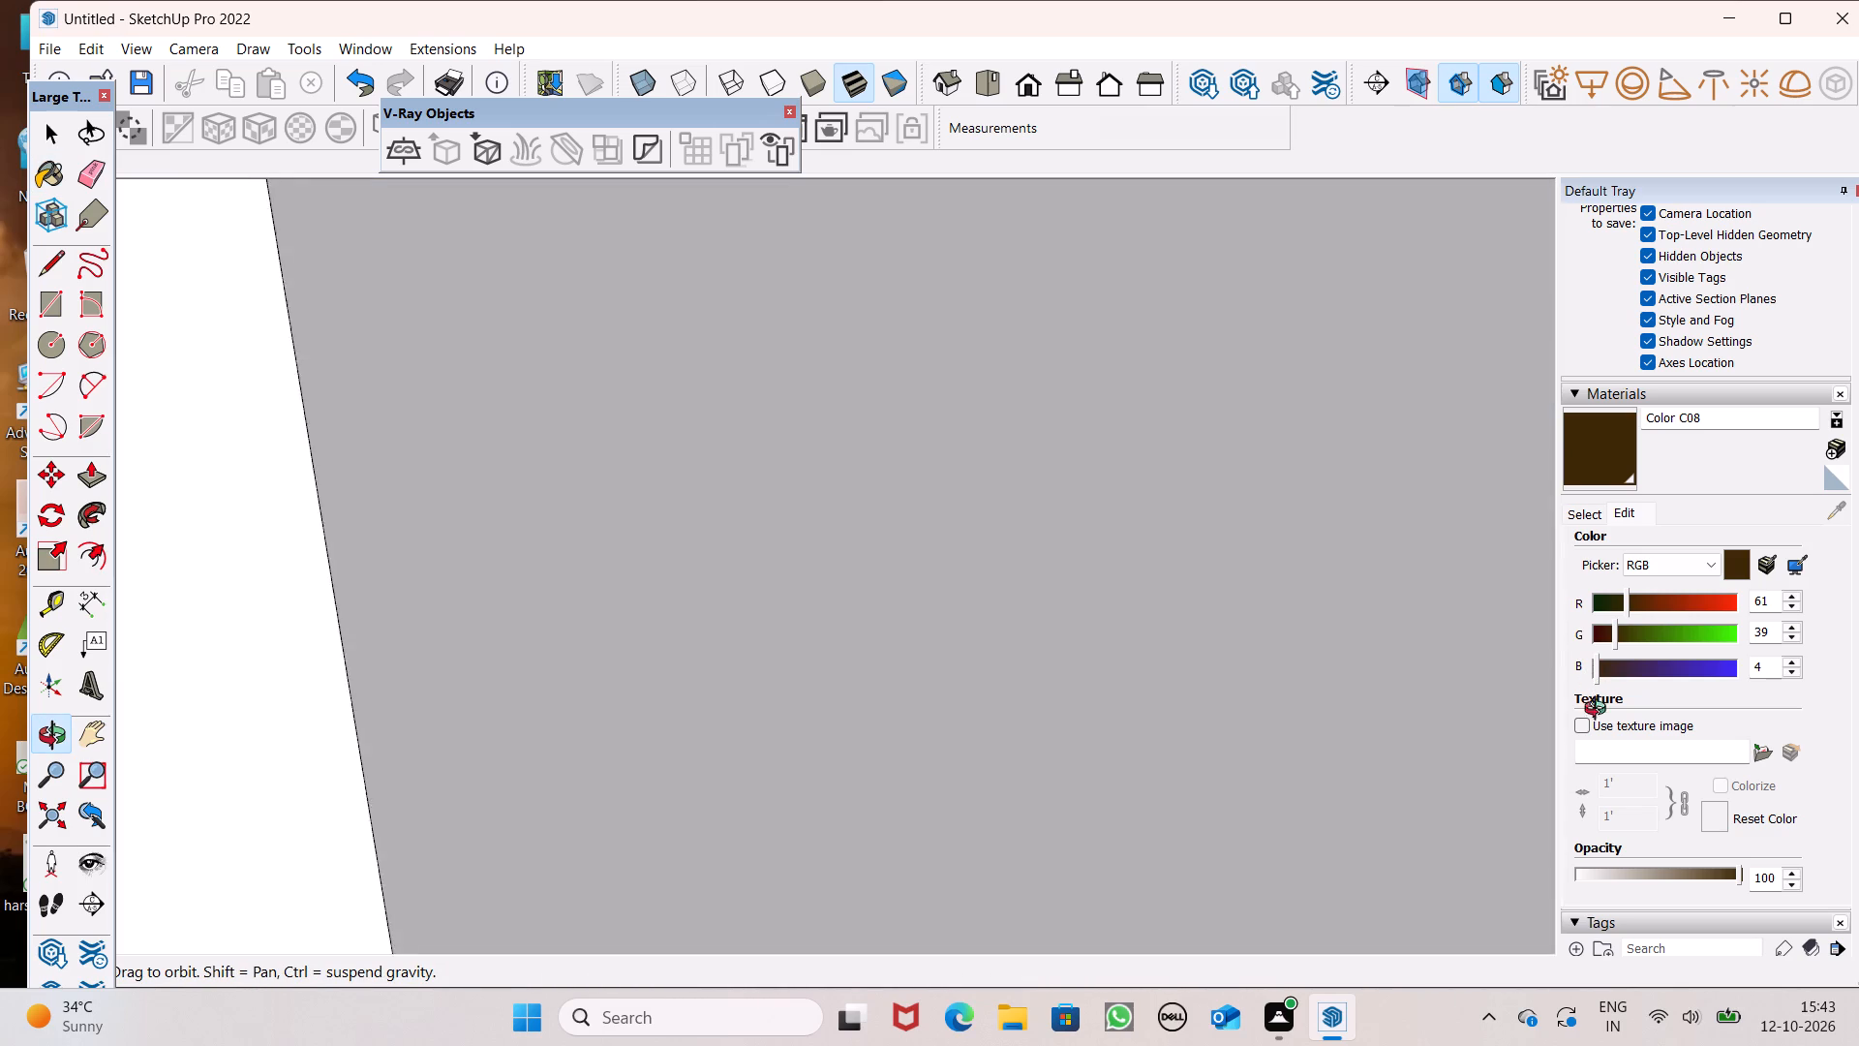
middle_drag(1600, 711, 1530, 978)
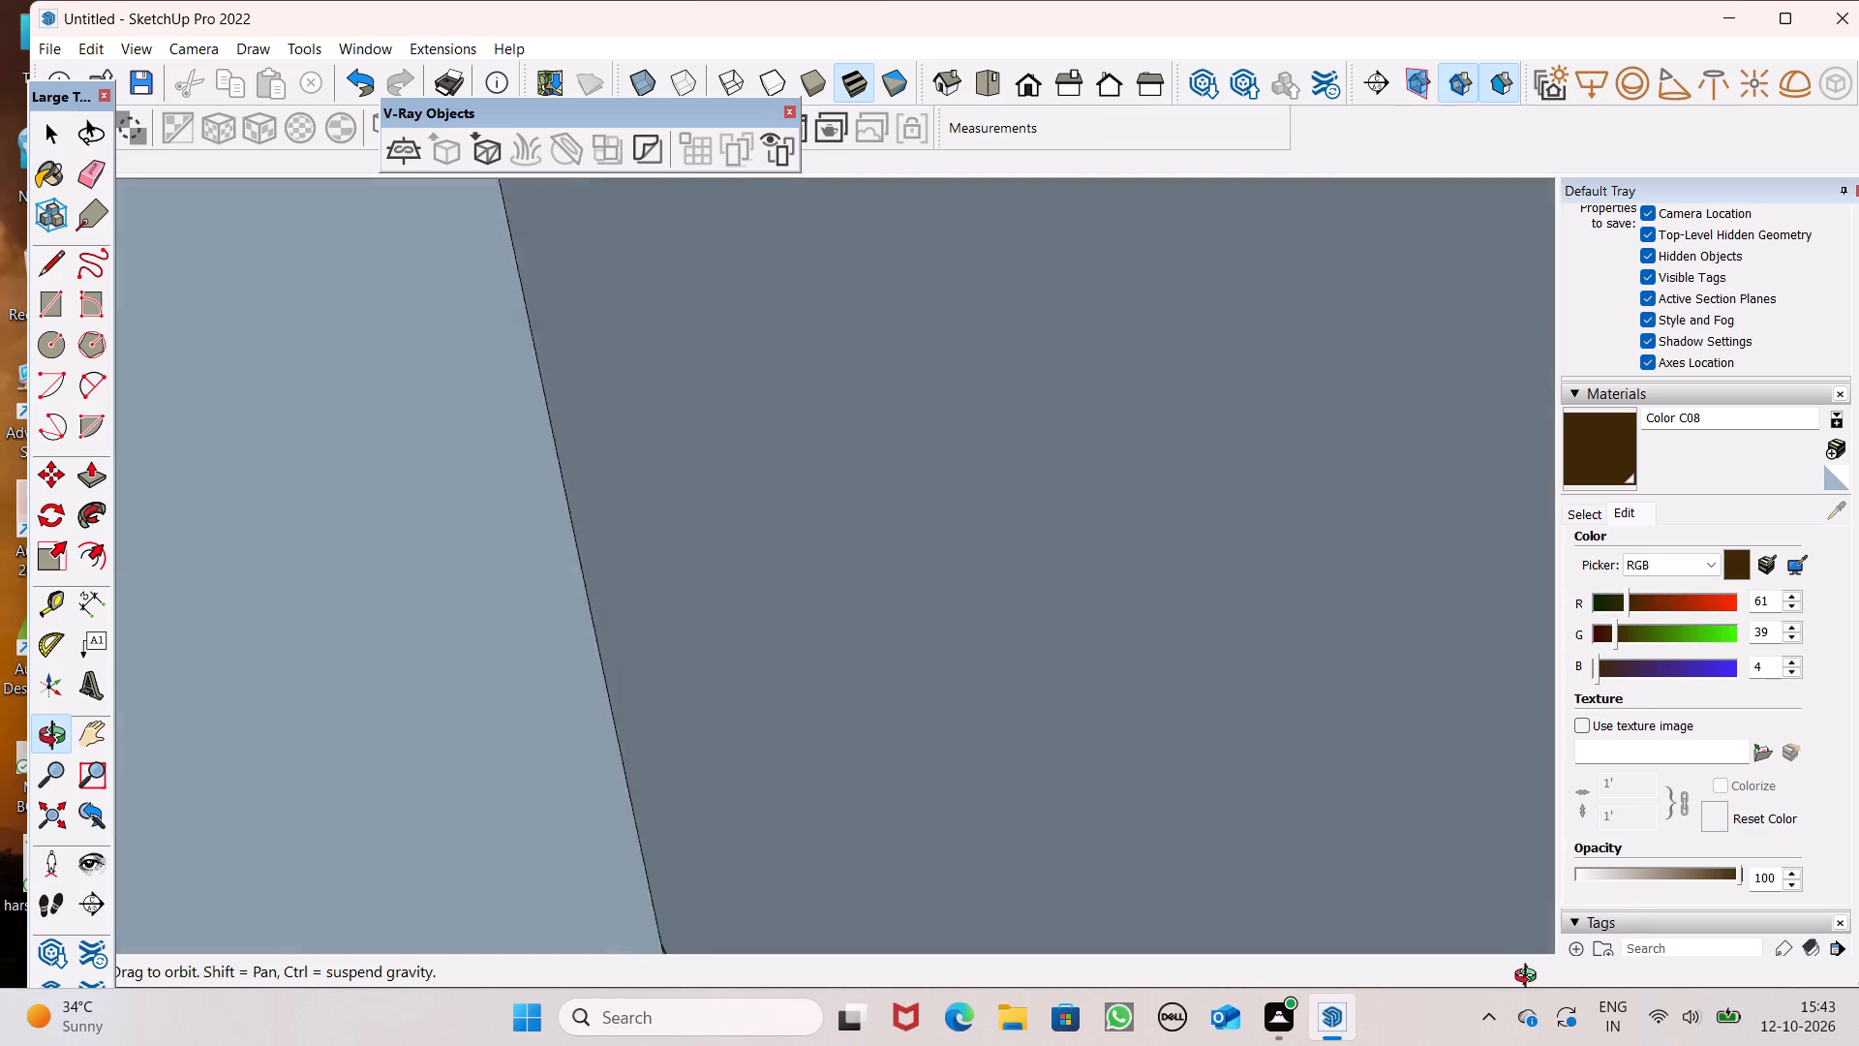
middle_drag(1530, 978, 1521, 969)
scroll(1093, 723, up, 6)
click(976, 677)
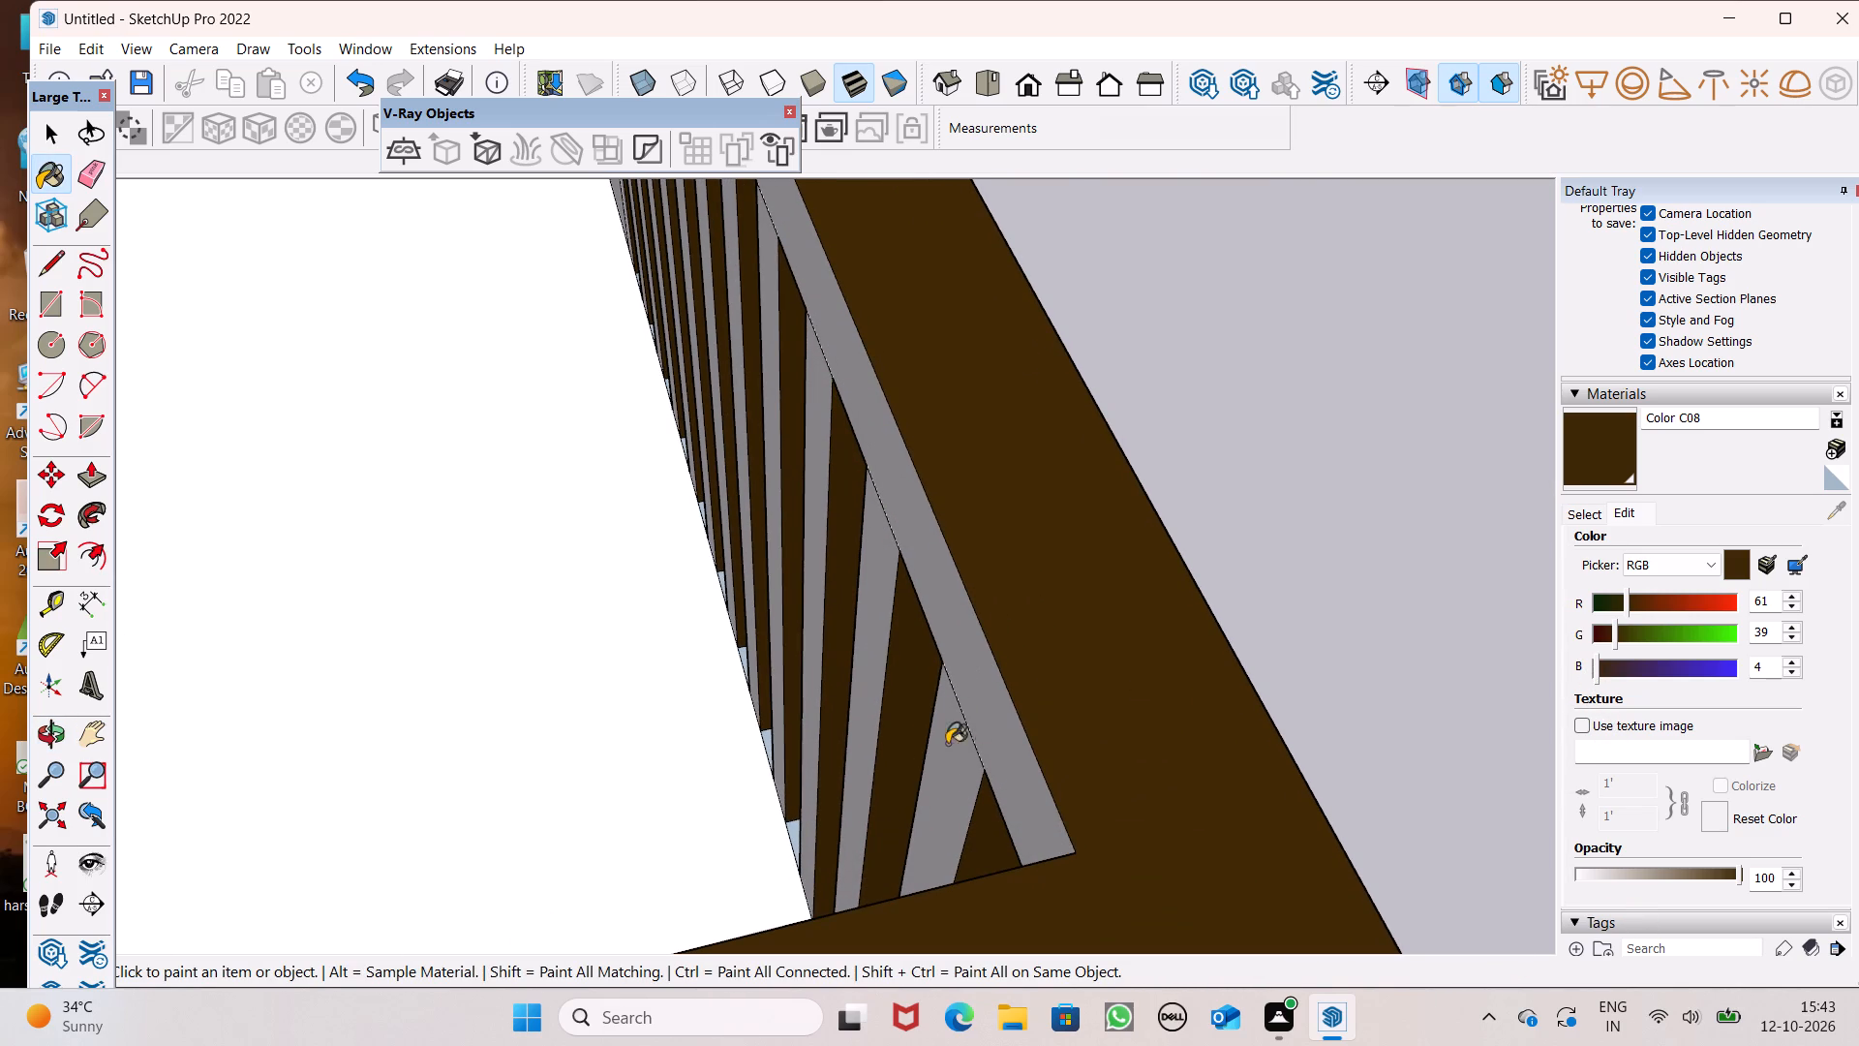
click(955, 744)
click(864, 592)
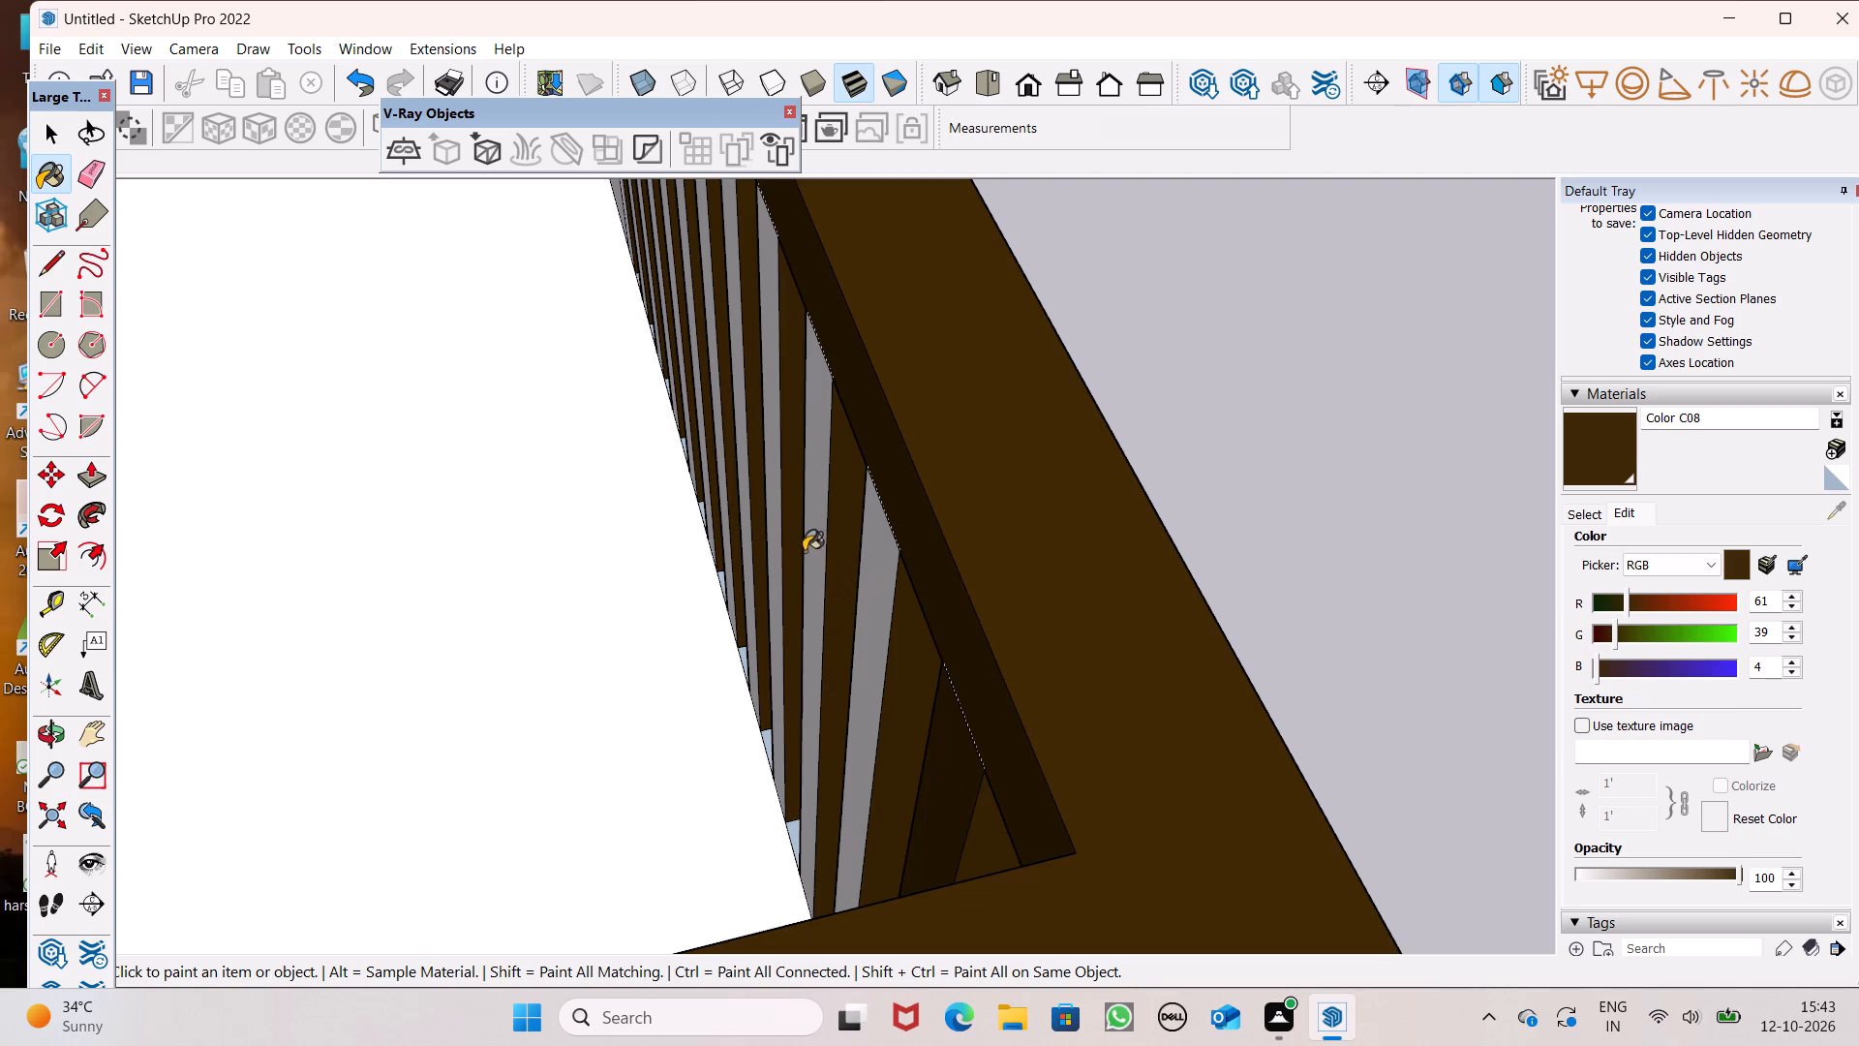
click(812, 532)
click(773, 473)
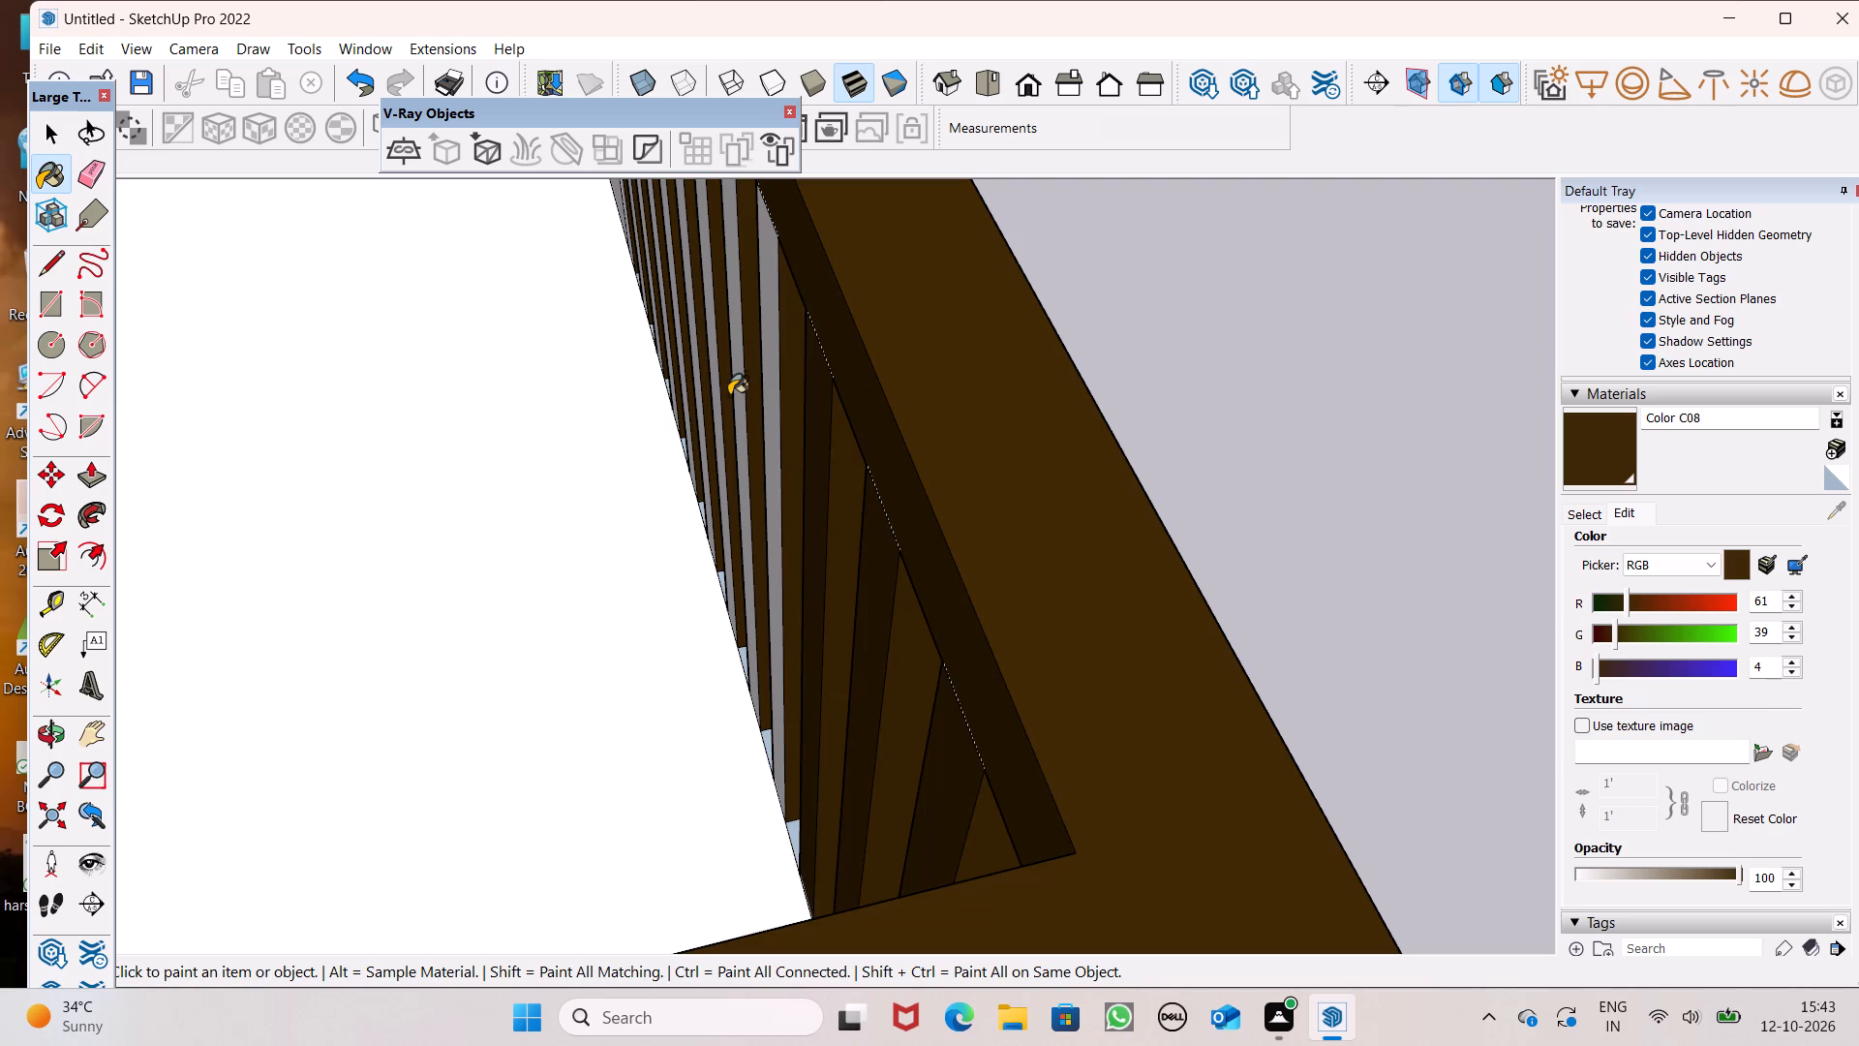
click(729, 390)
Paint the inner face of the short side's top rail and the unpainted slat faces on both sides of the corner with Color C08.
middle_drag(883, 510, 1524, 348)
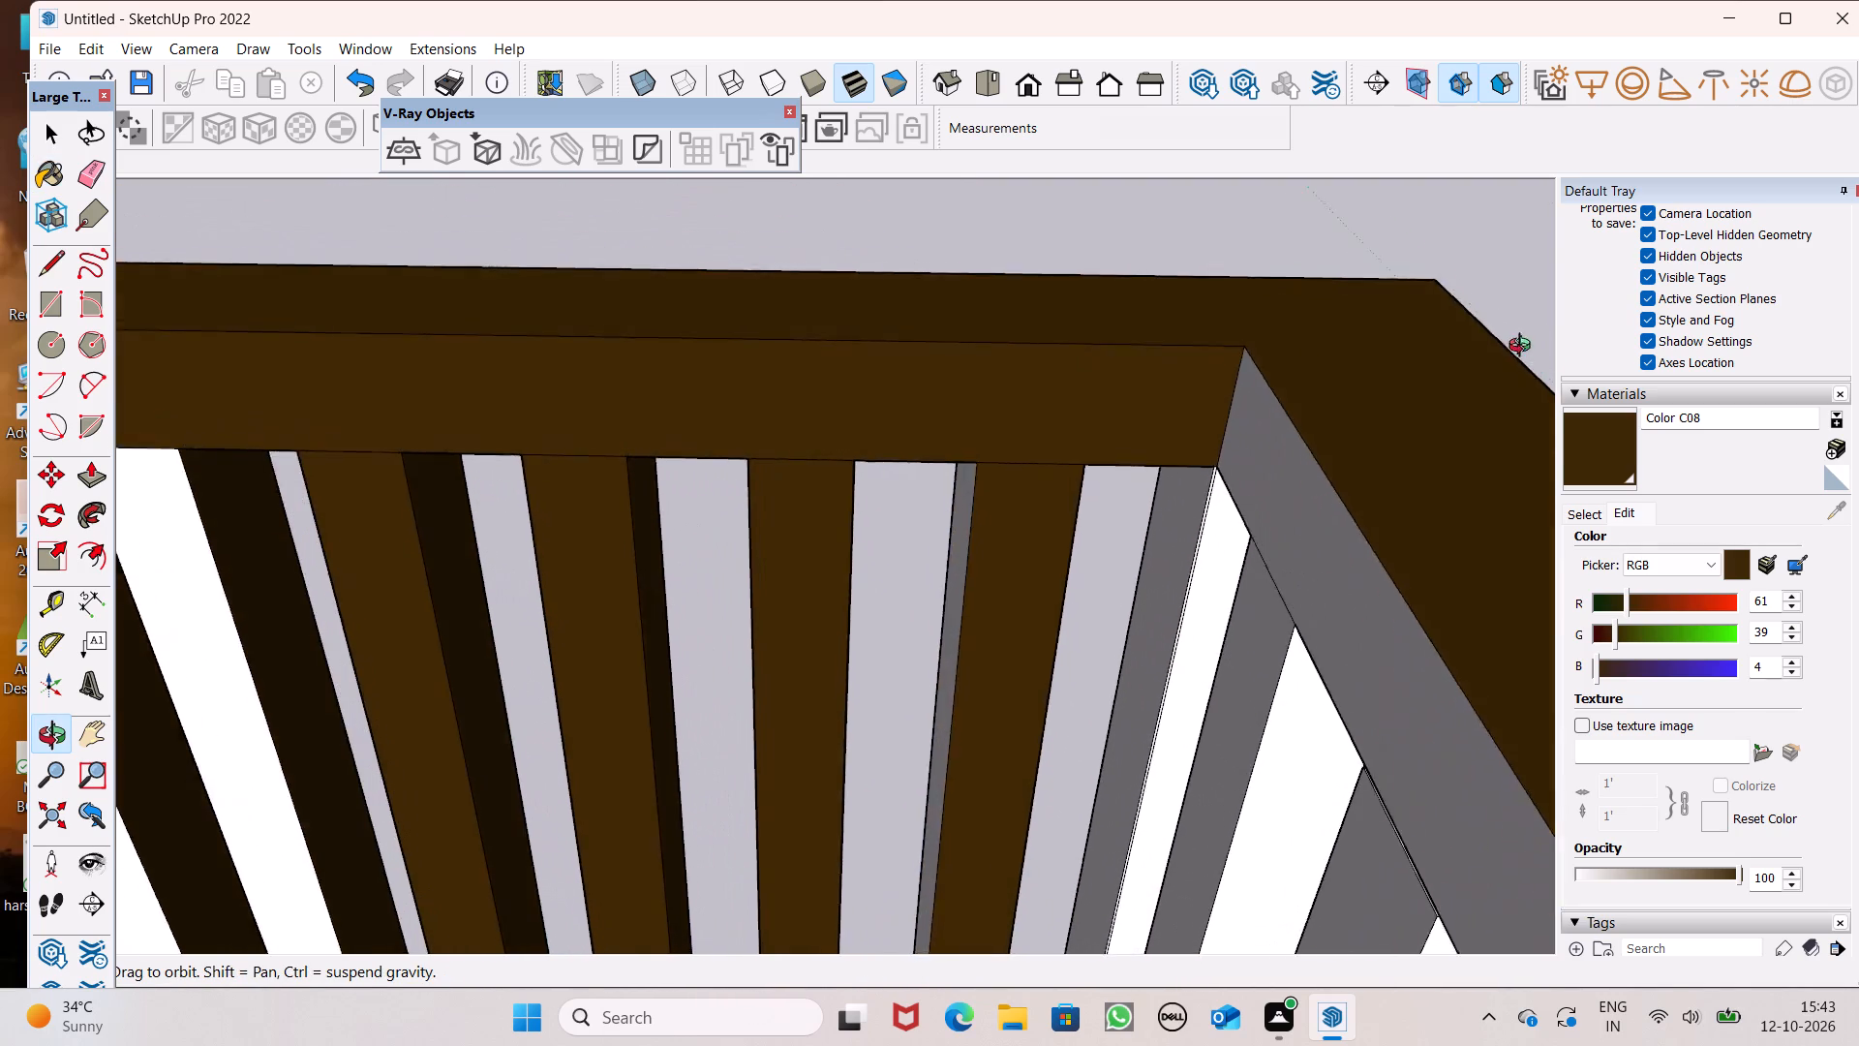
middle_drag(1524, 348, 1639, 322)
click(1219, 446)
click(1130, 505)
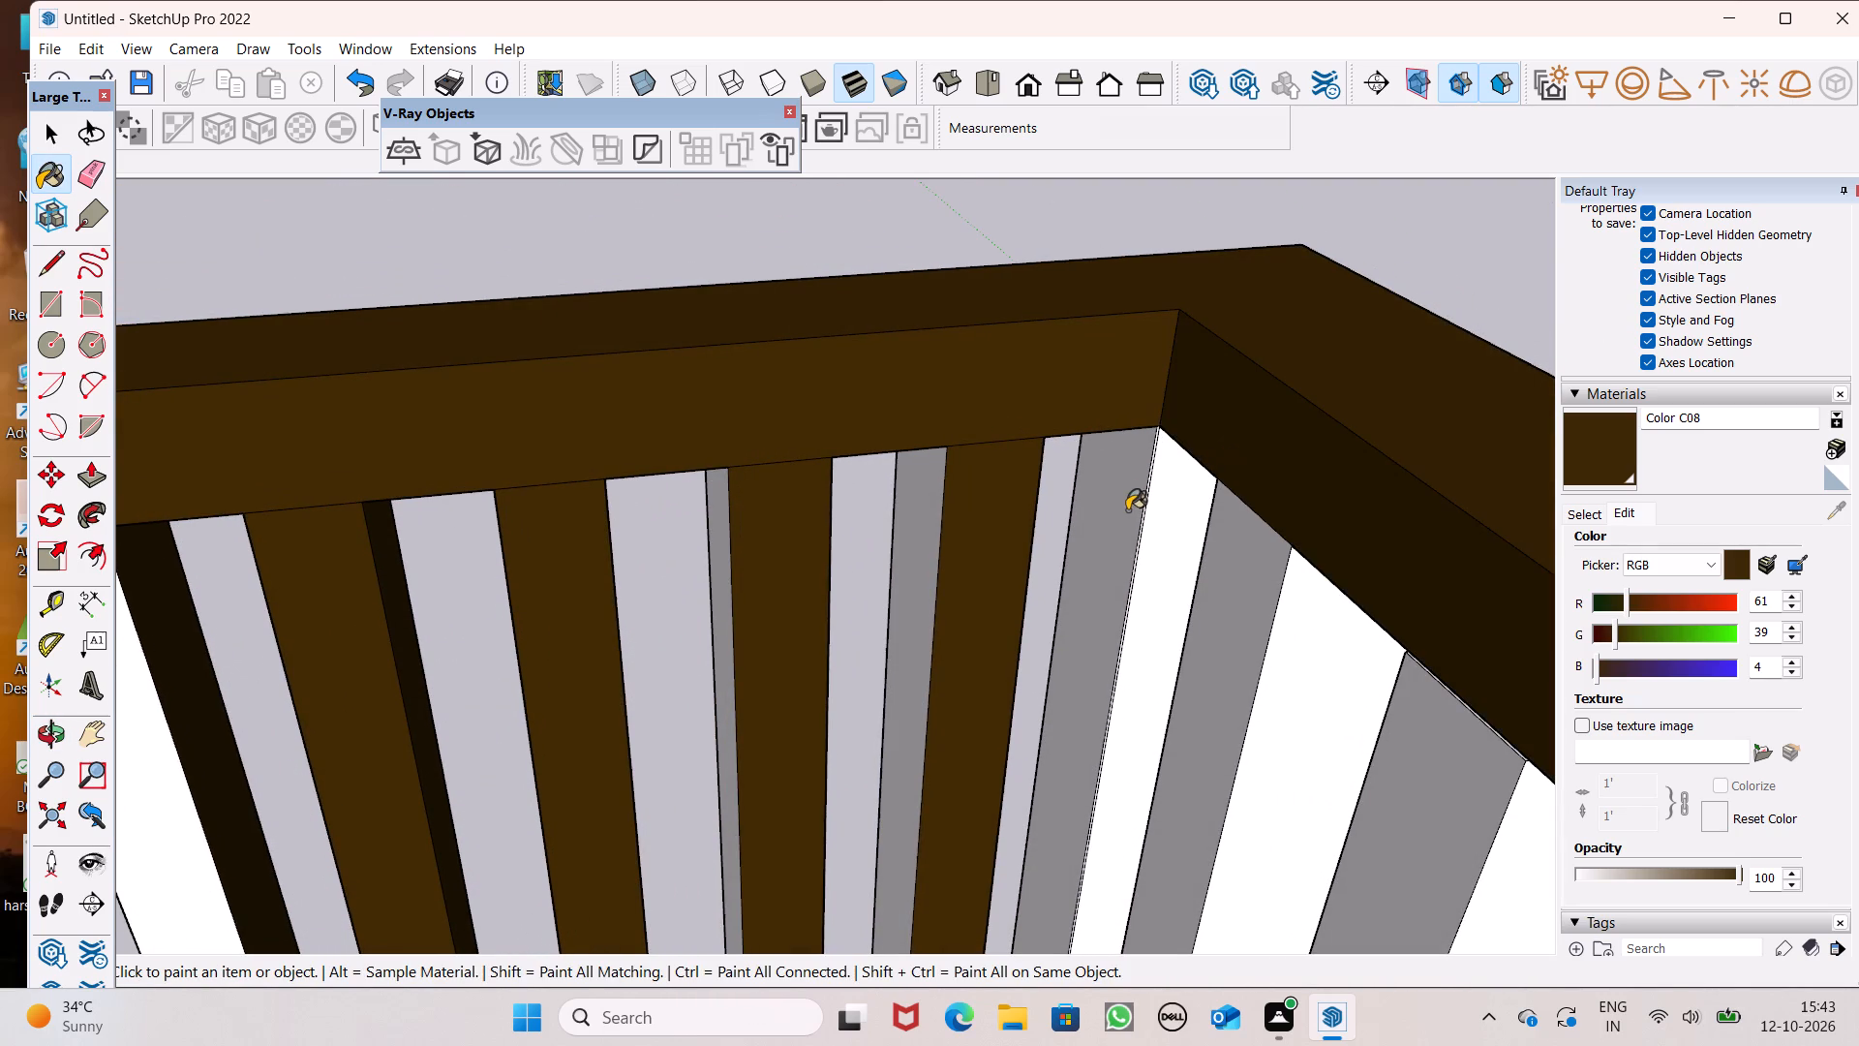
click(1166, 529)
drag(1228, 595, 1217, 595)
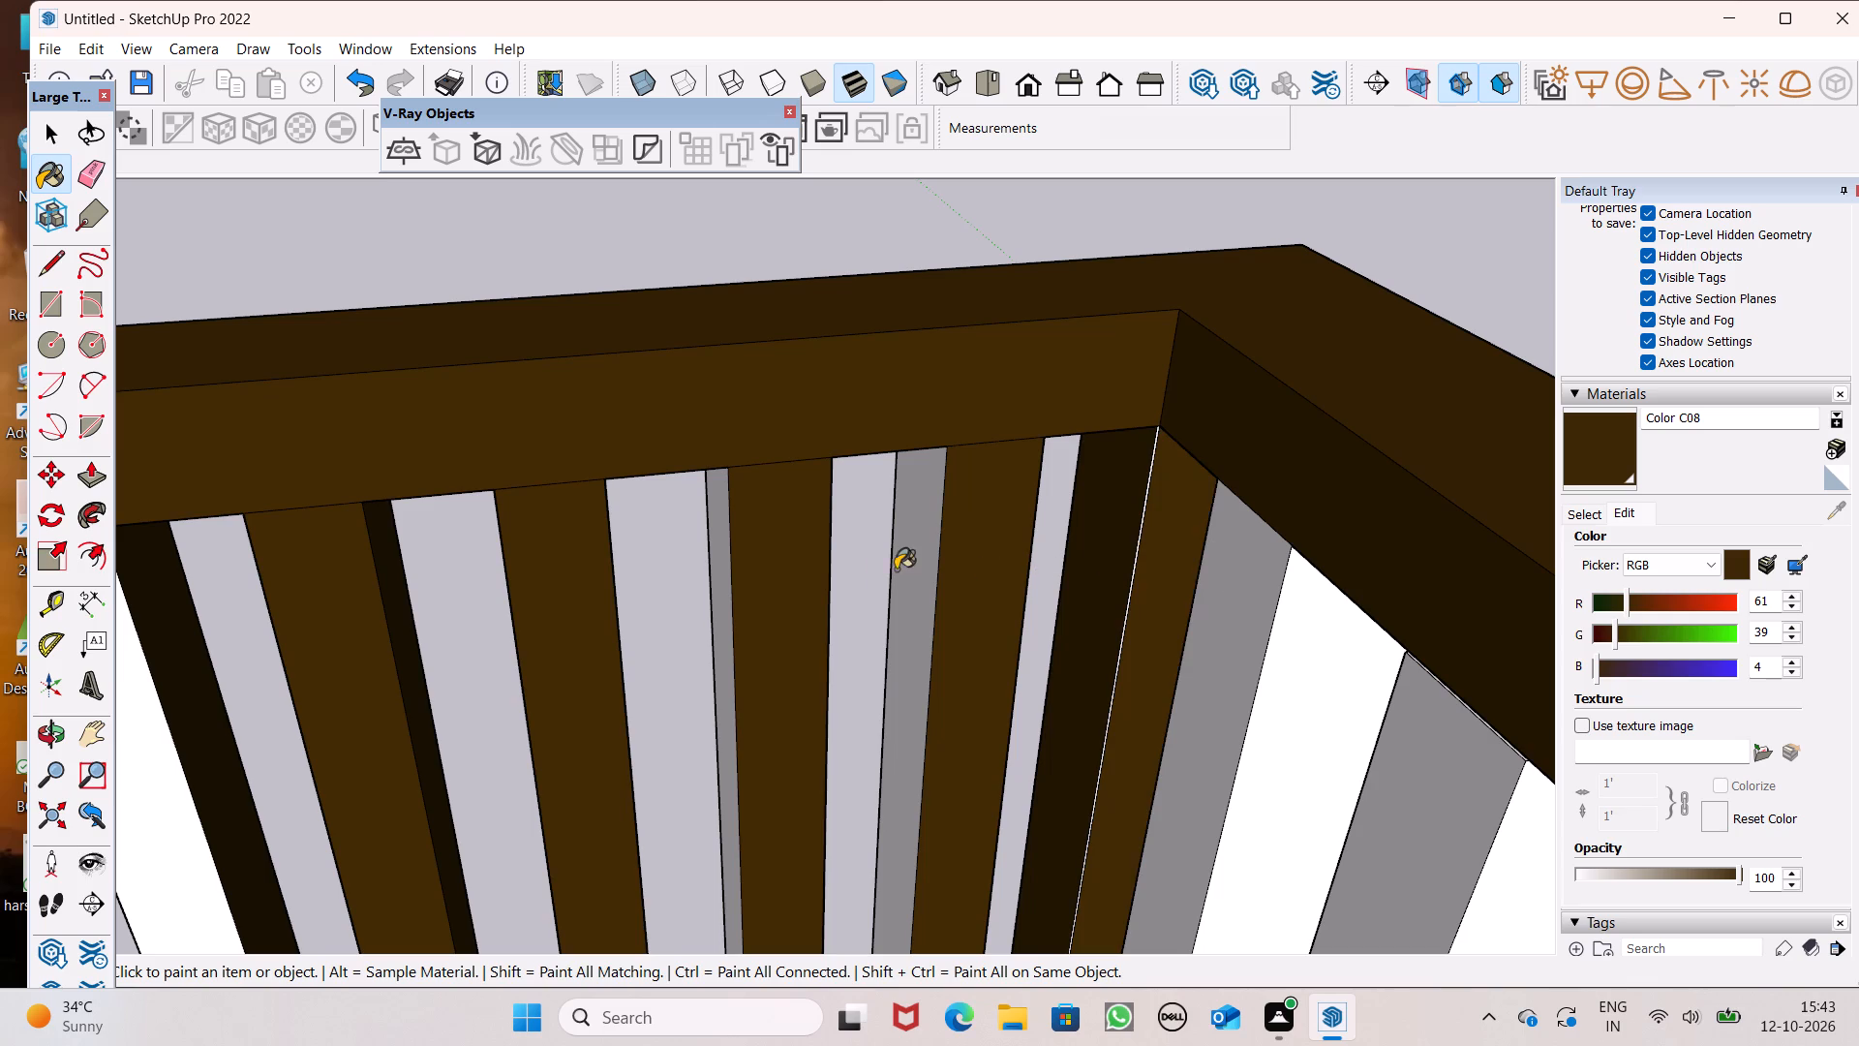
click(914, 564)
Paint the inner and side faces of the remaining short-side slats, including the one against the wall, with Color C08.
scroll(1079, 532, down, 10)
middle_drag(1149, 622, 1257, 641)
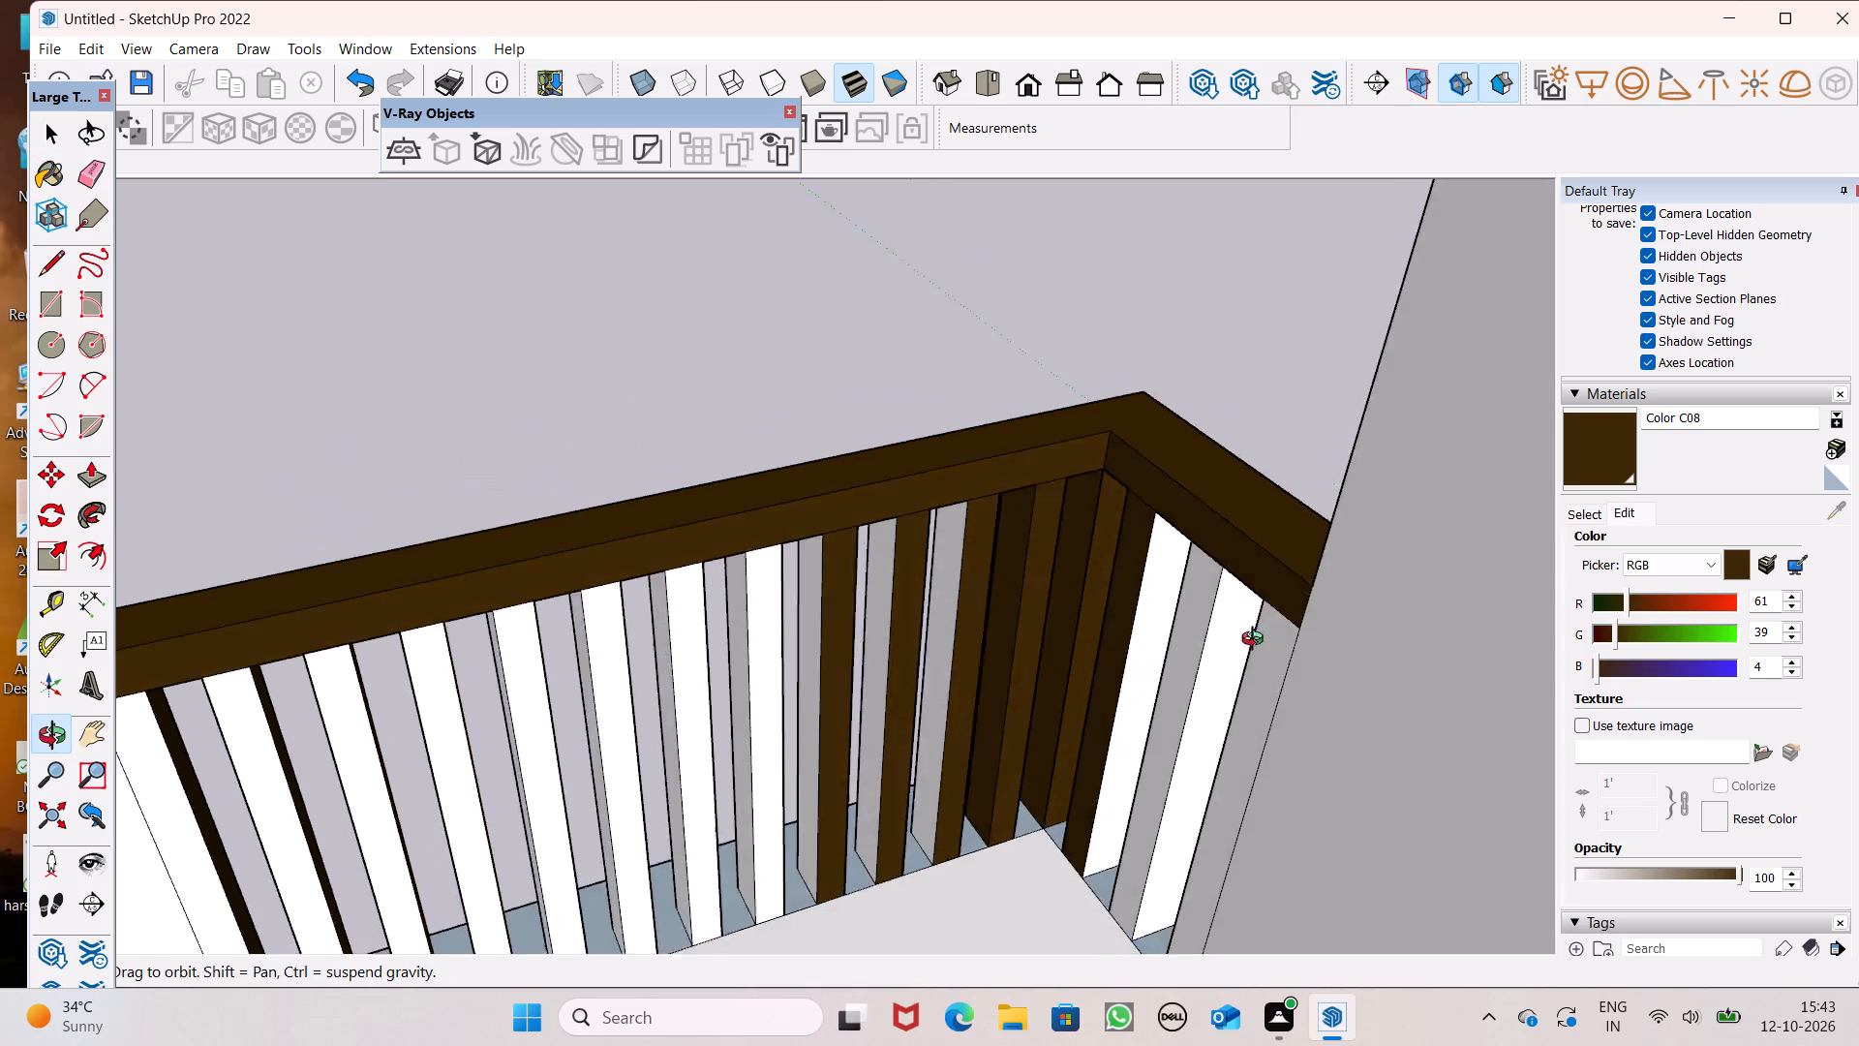
middle_drag(1257, 641, 1449, 577)
scroll(1177, 648, up, 8)
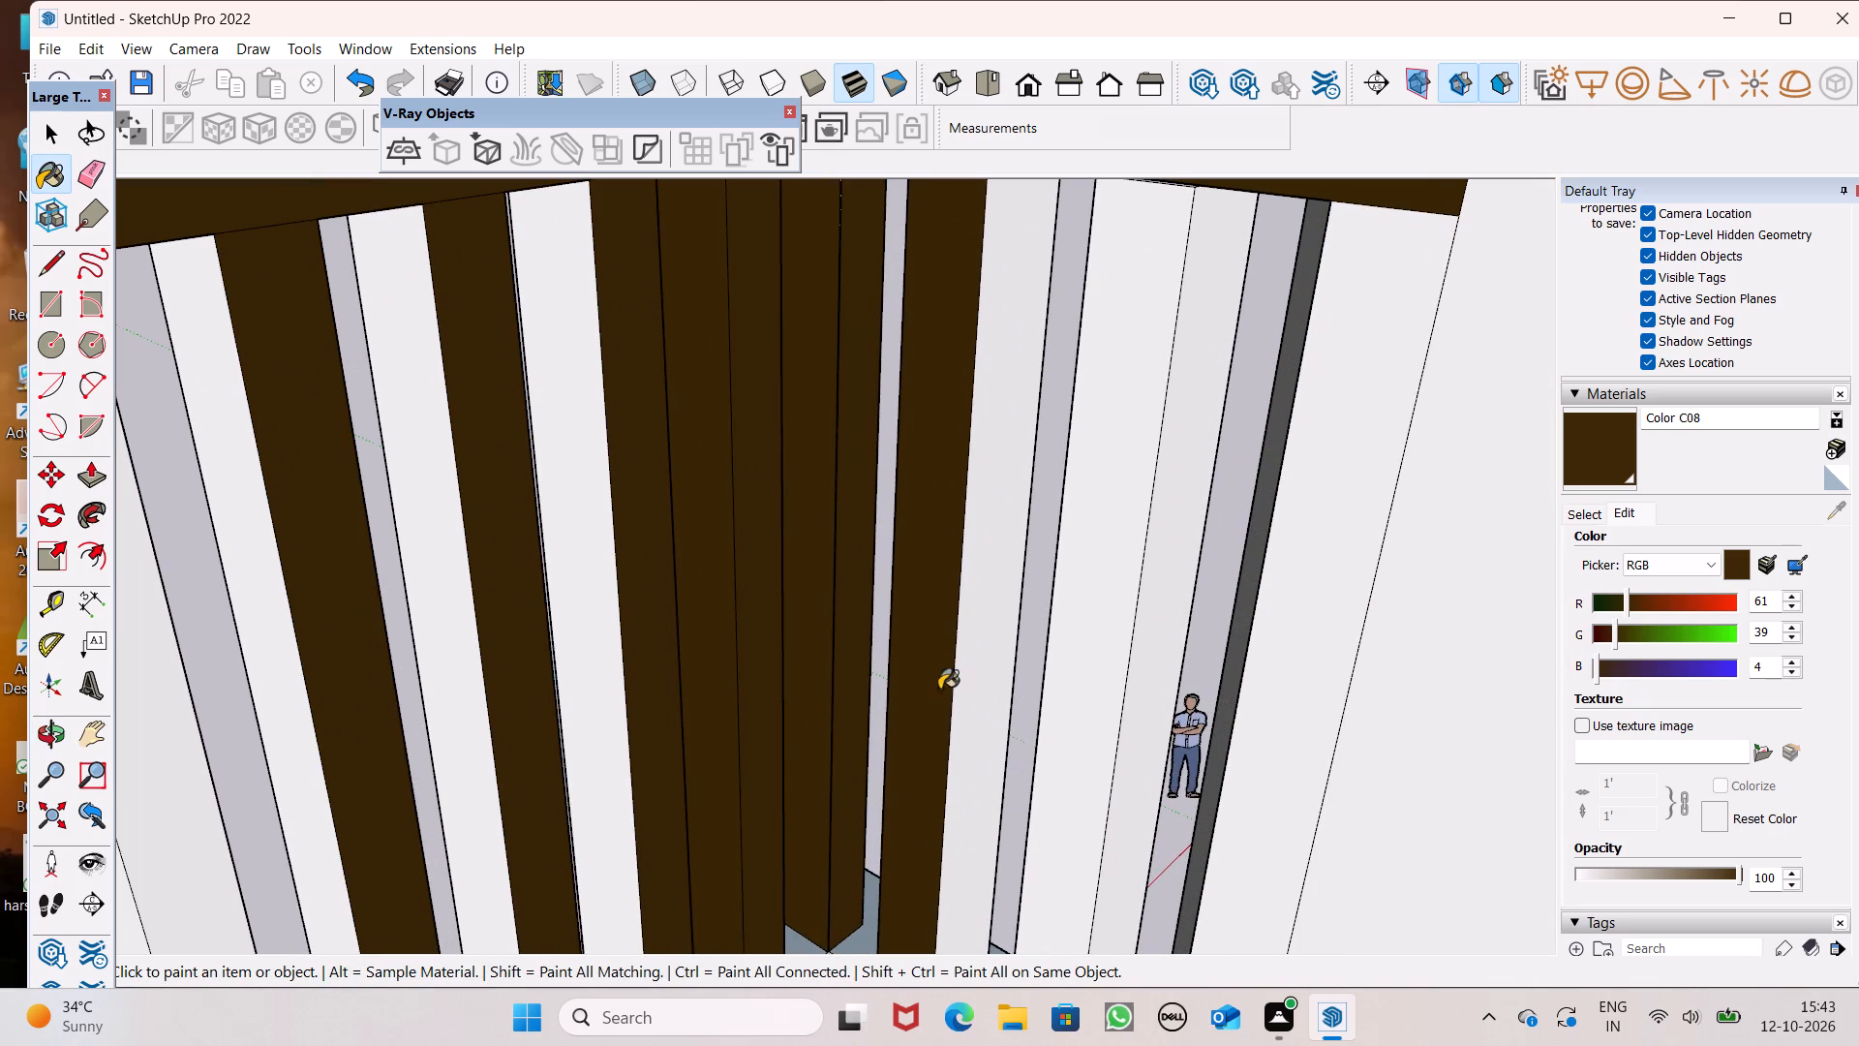
click(974, 671)
drag(1093, 669, 1108, 666)
click(1151, 652)
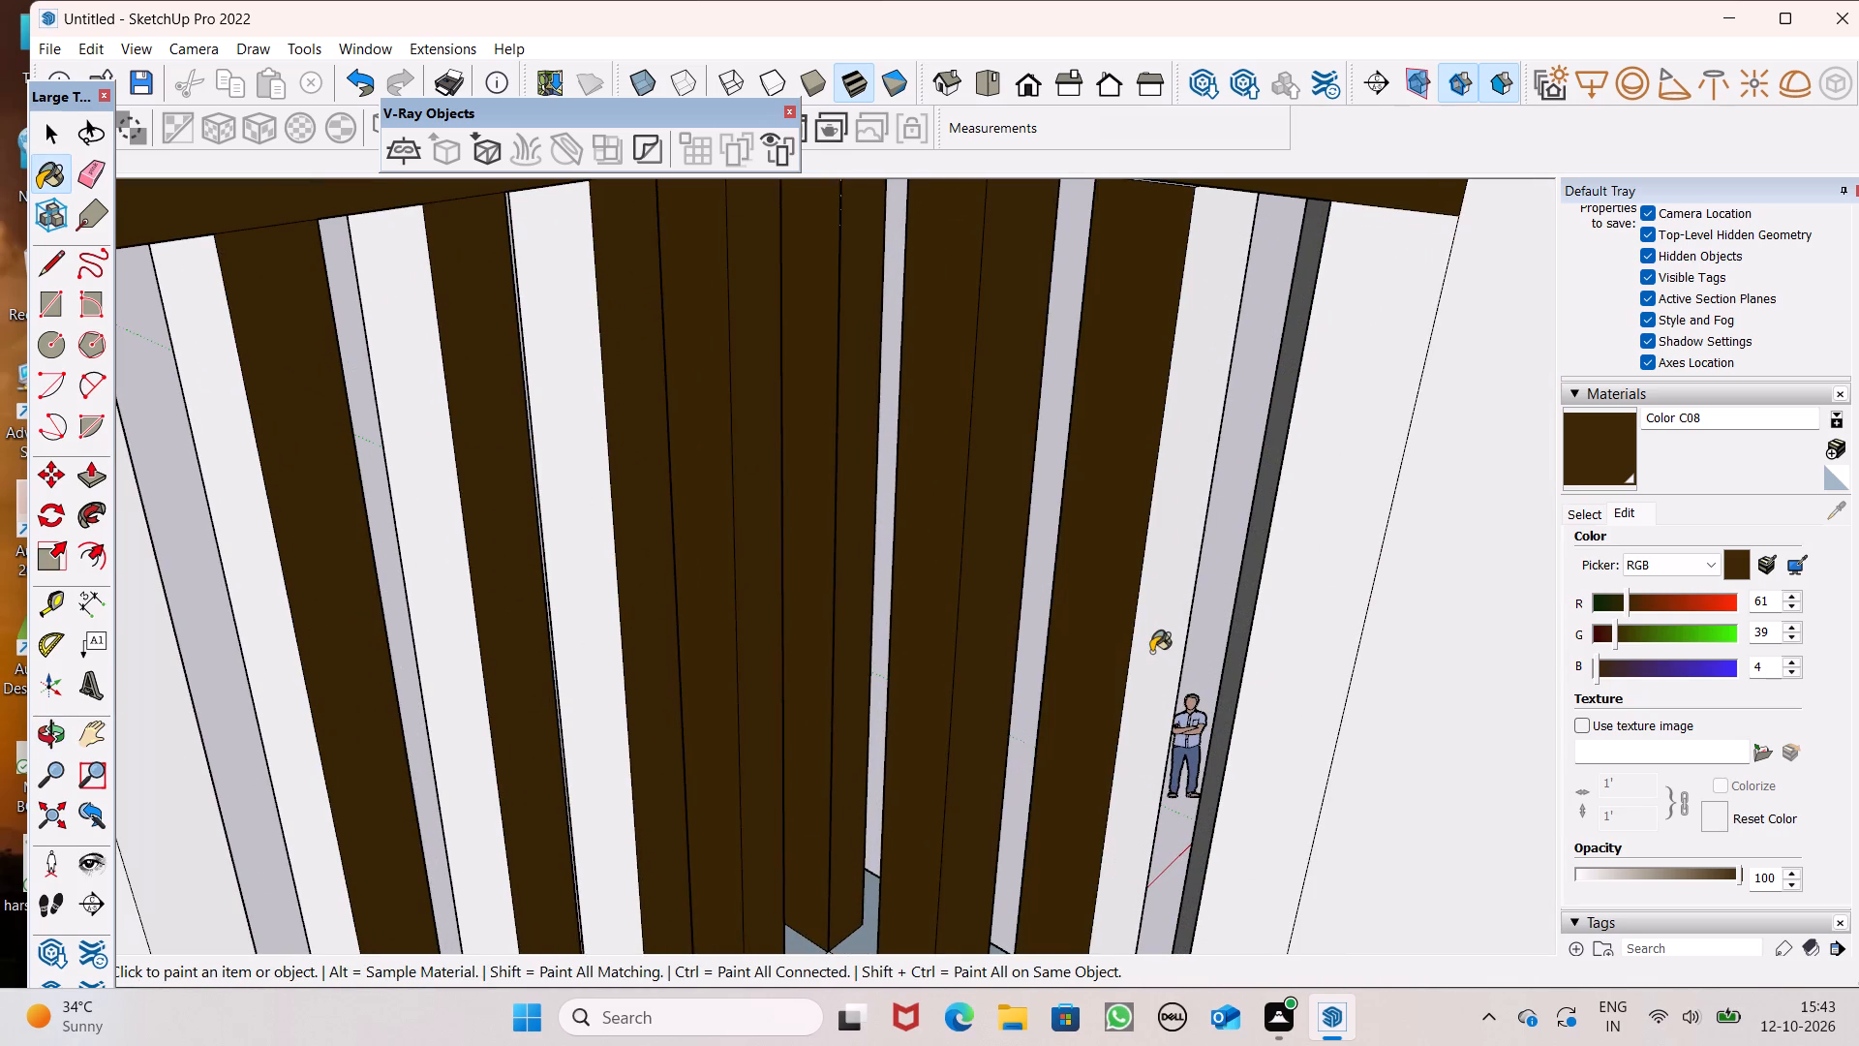
click(1326, 674)
middle_drag(1315, 687, 1647, 689)
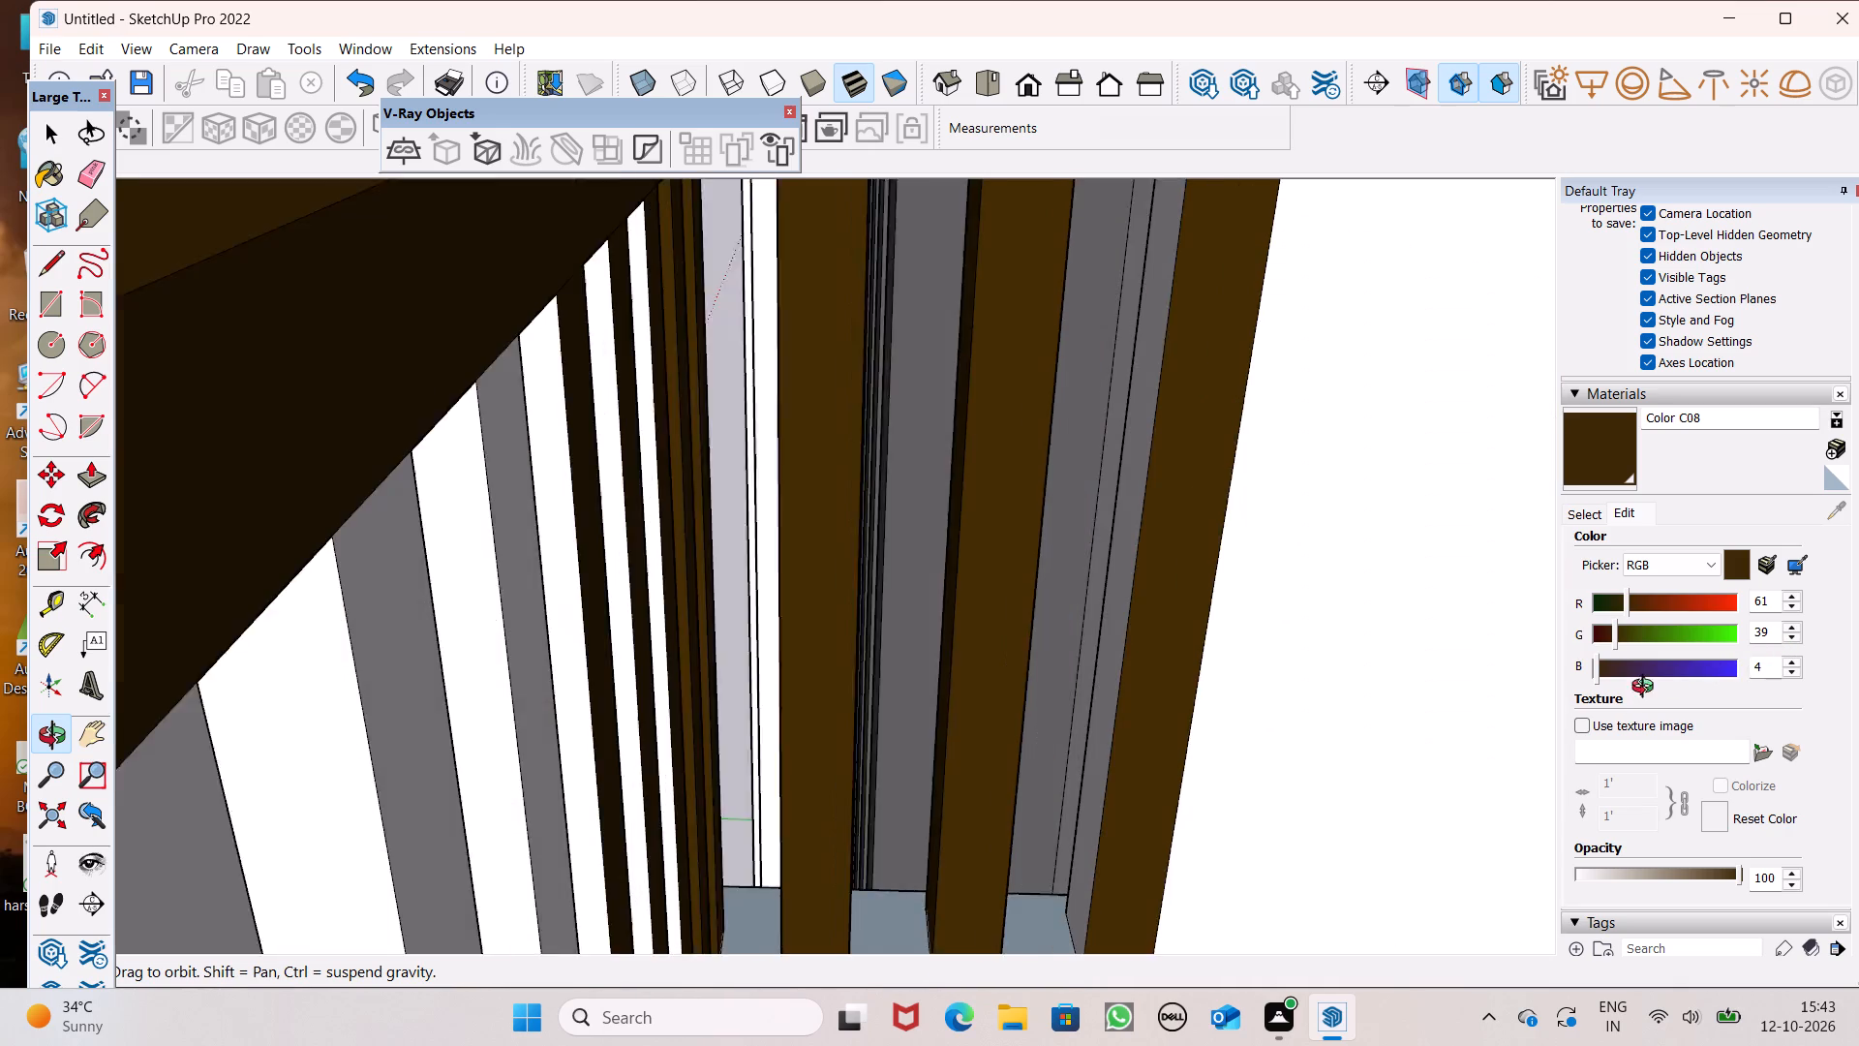
middle_drag(1647, 689, 1628, 659)
scroll(1115, 733, up, 4)
click(1134, 737)
Check the short-side slats up close and the railing's outer side from the front for unpainted faces.
middle_drag(1121, 731, 1359, 739)
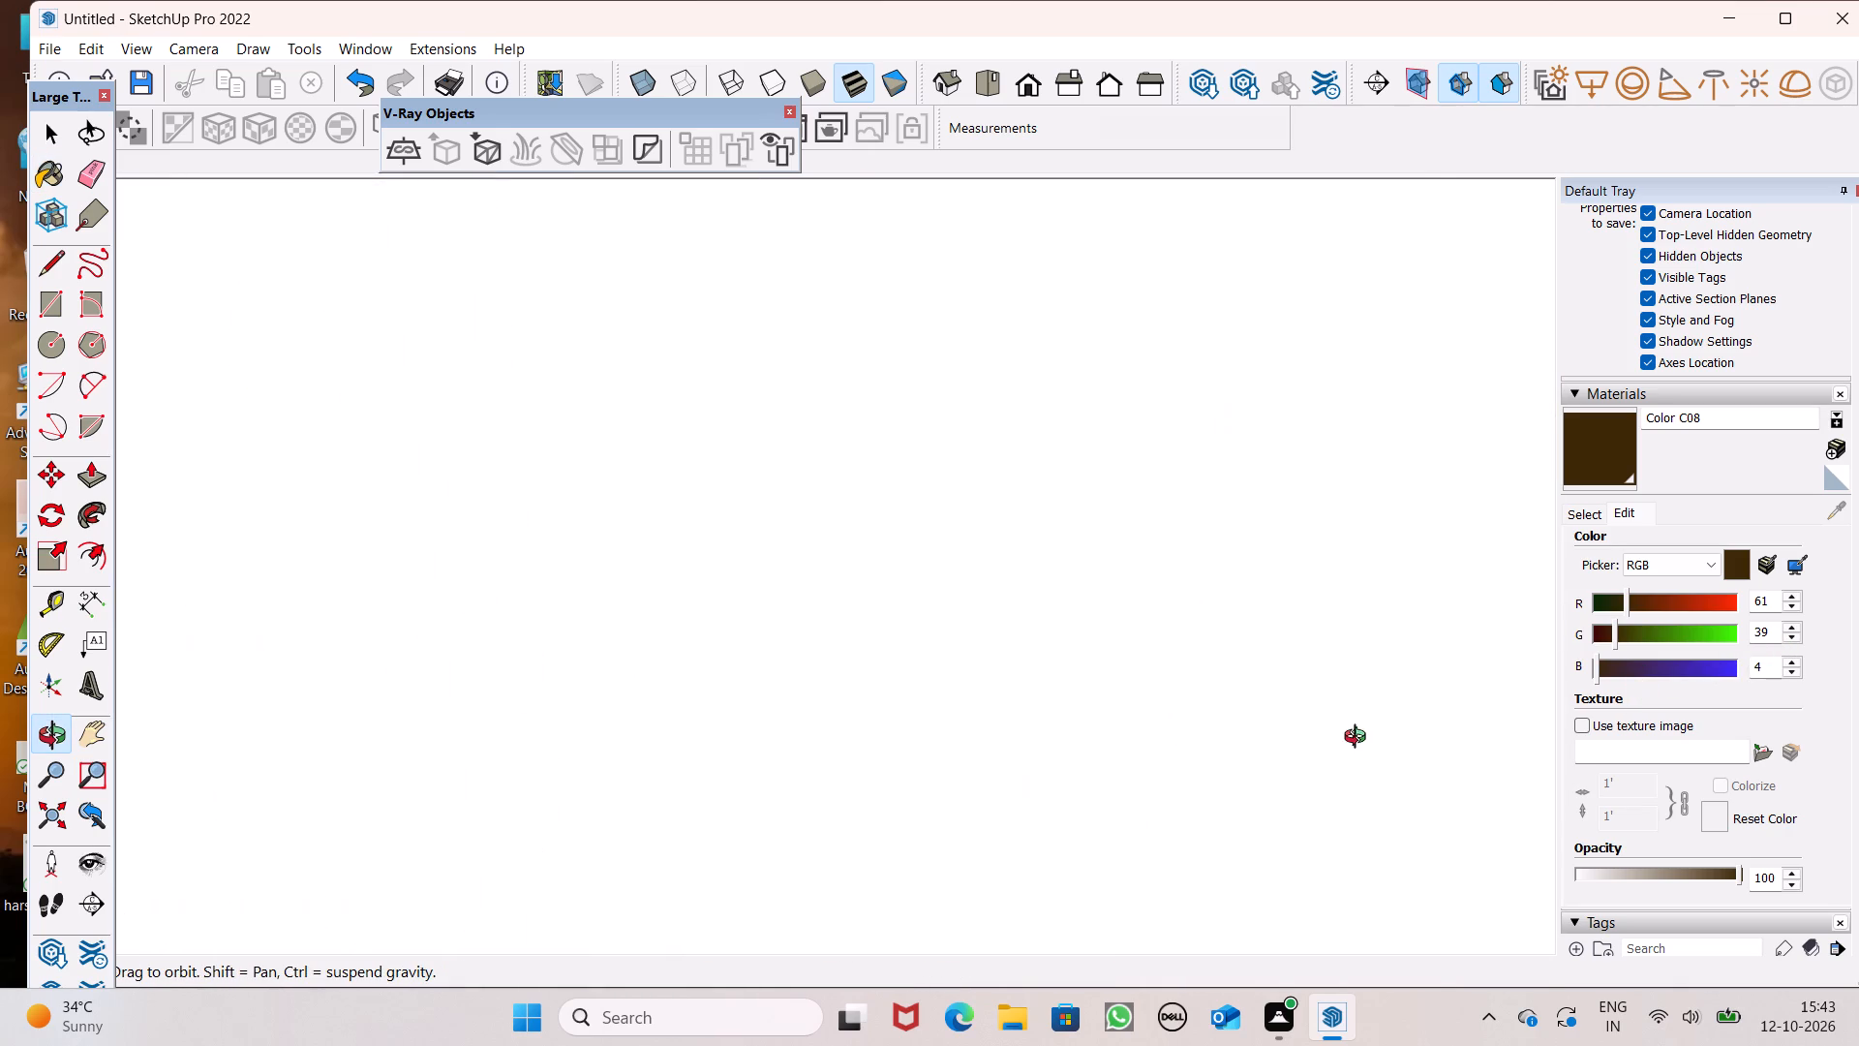
middle_drag(1359, 739, 1165, 793)
scroll(905, 738, up, 6)
middle_drag(928, 757, 1054, 786)
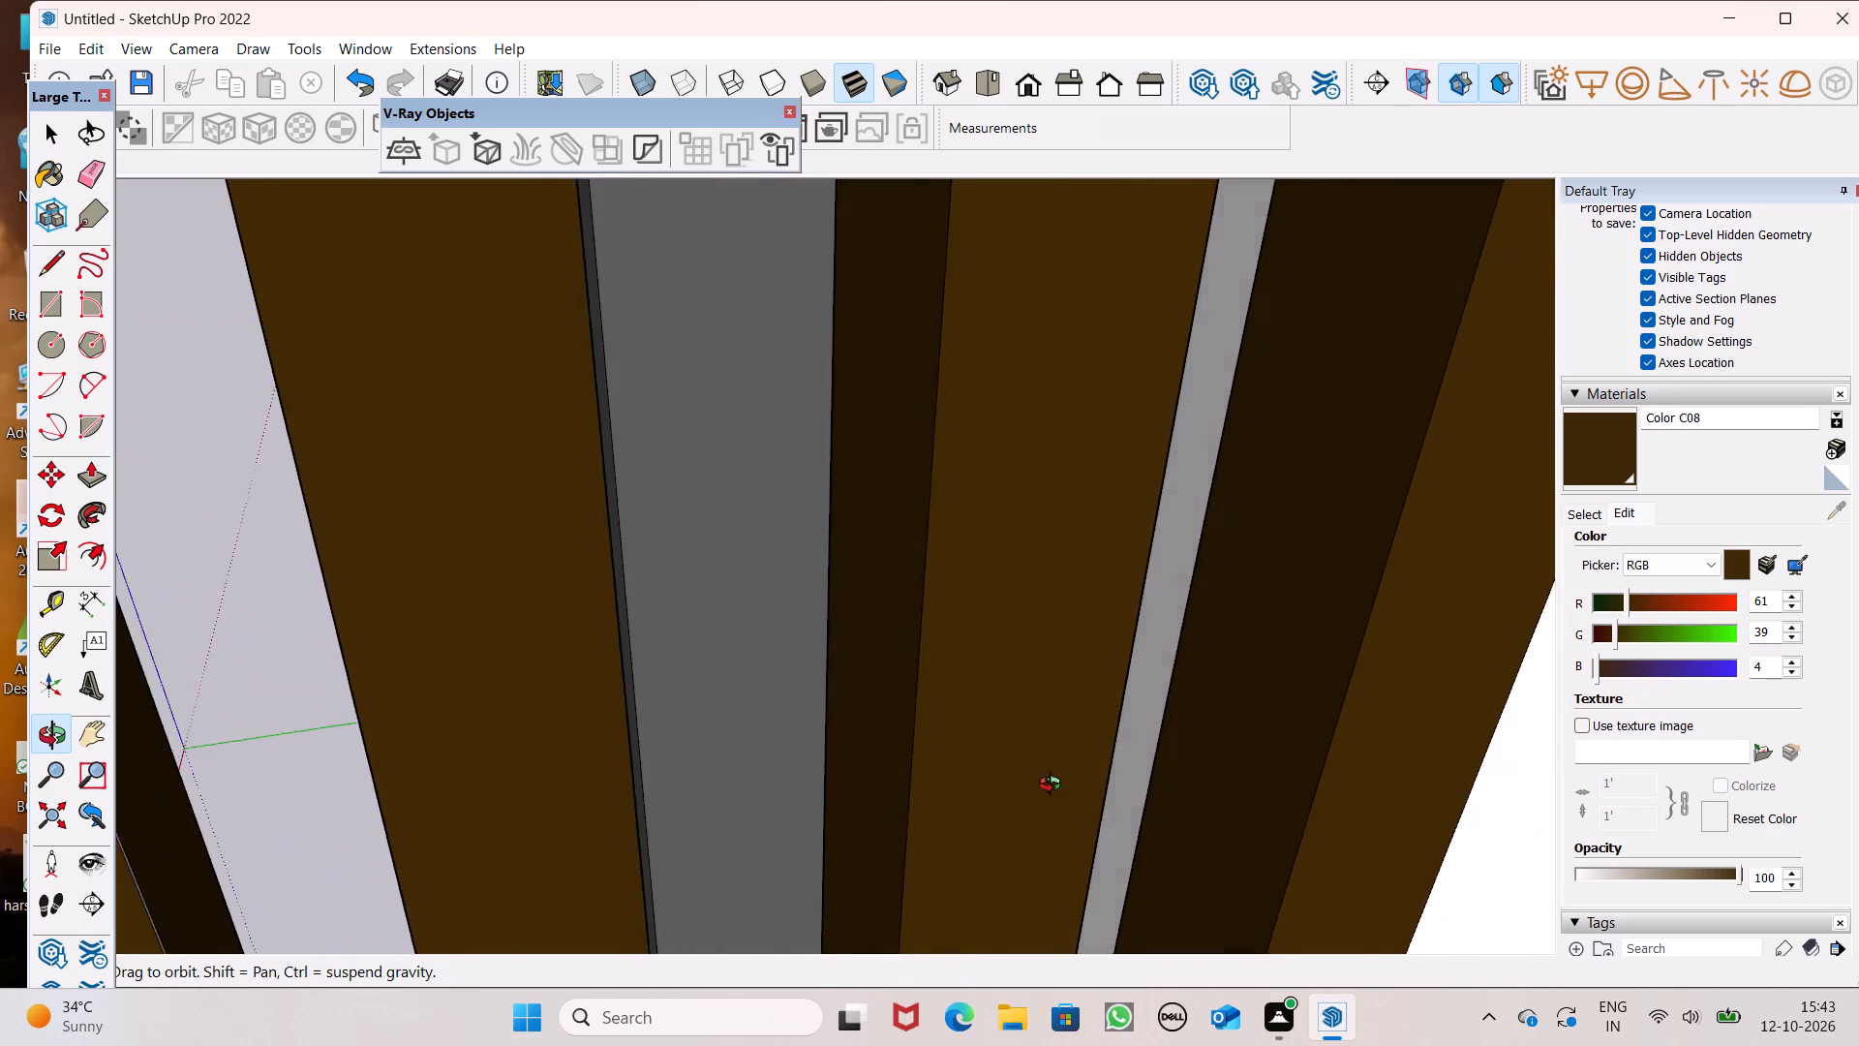
middle_drag(1054, 786, 161, 796)
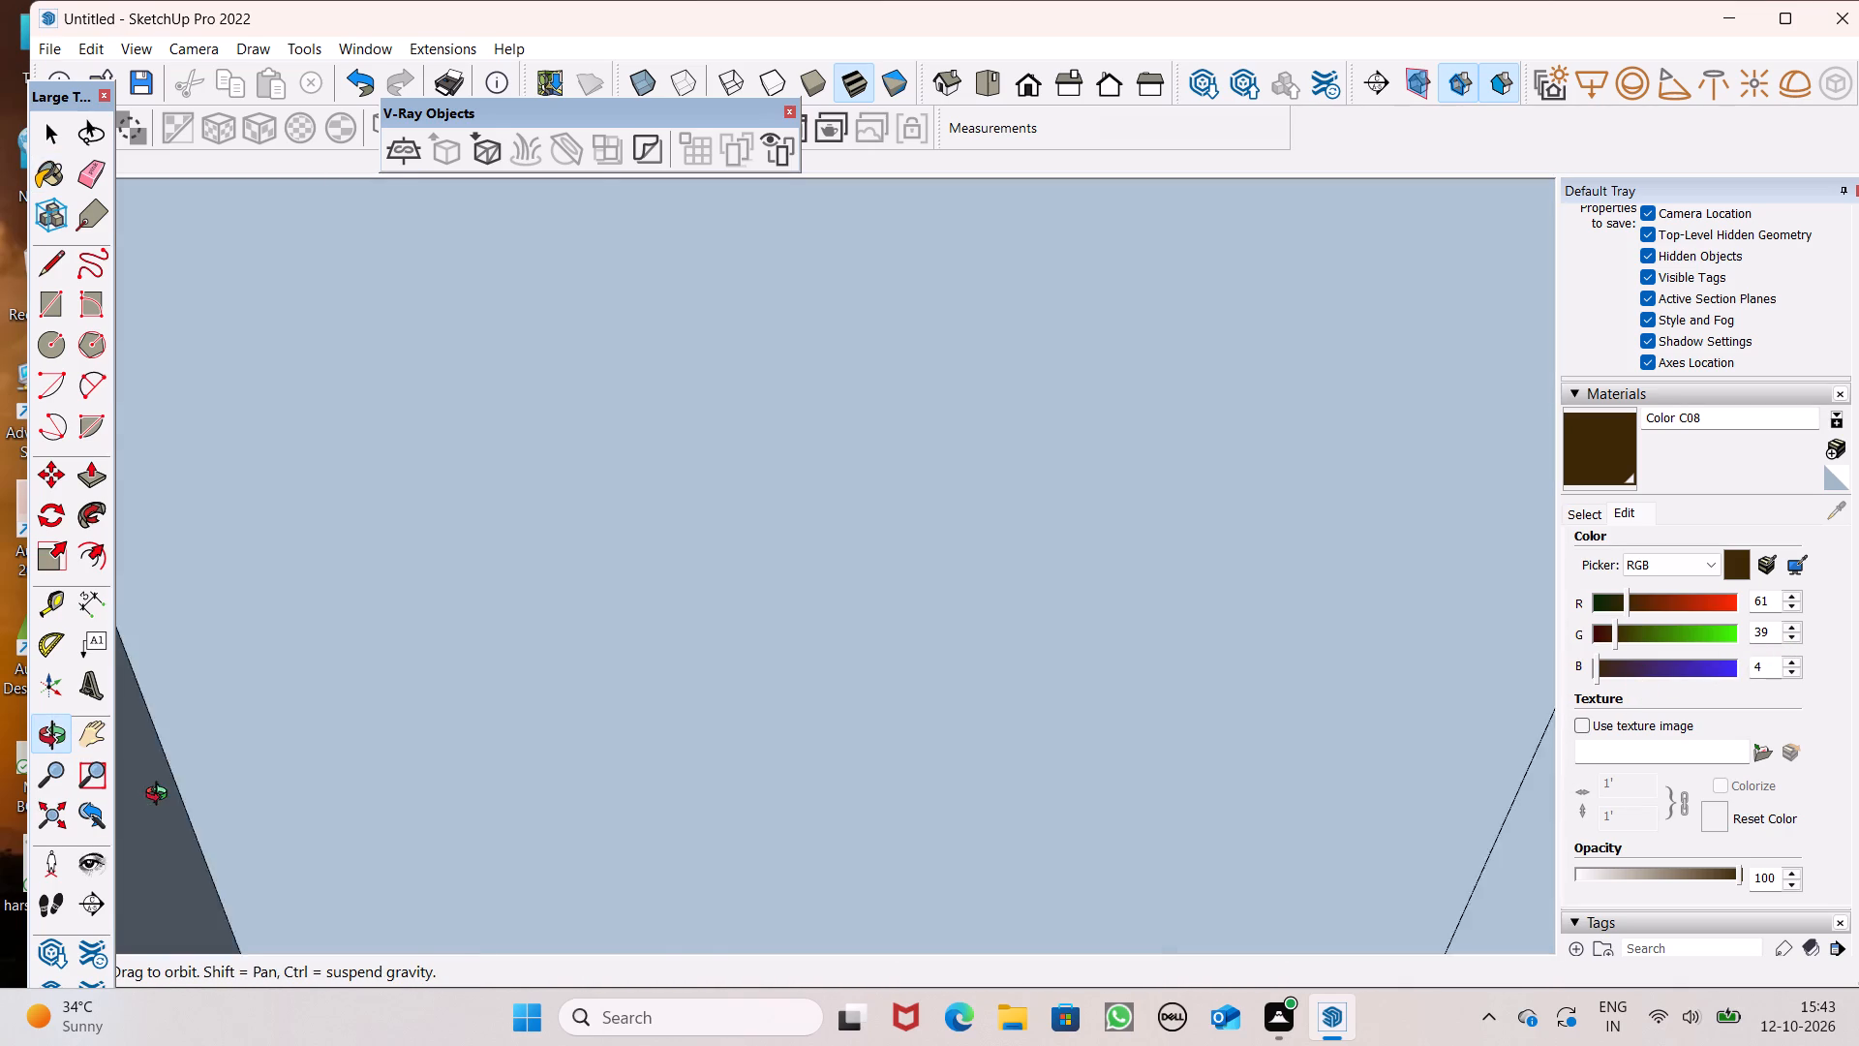
middle_drag(161, 796, 213, 767)
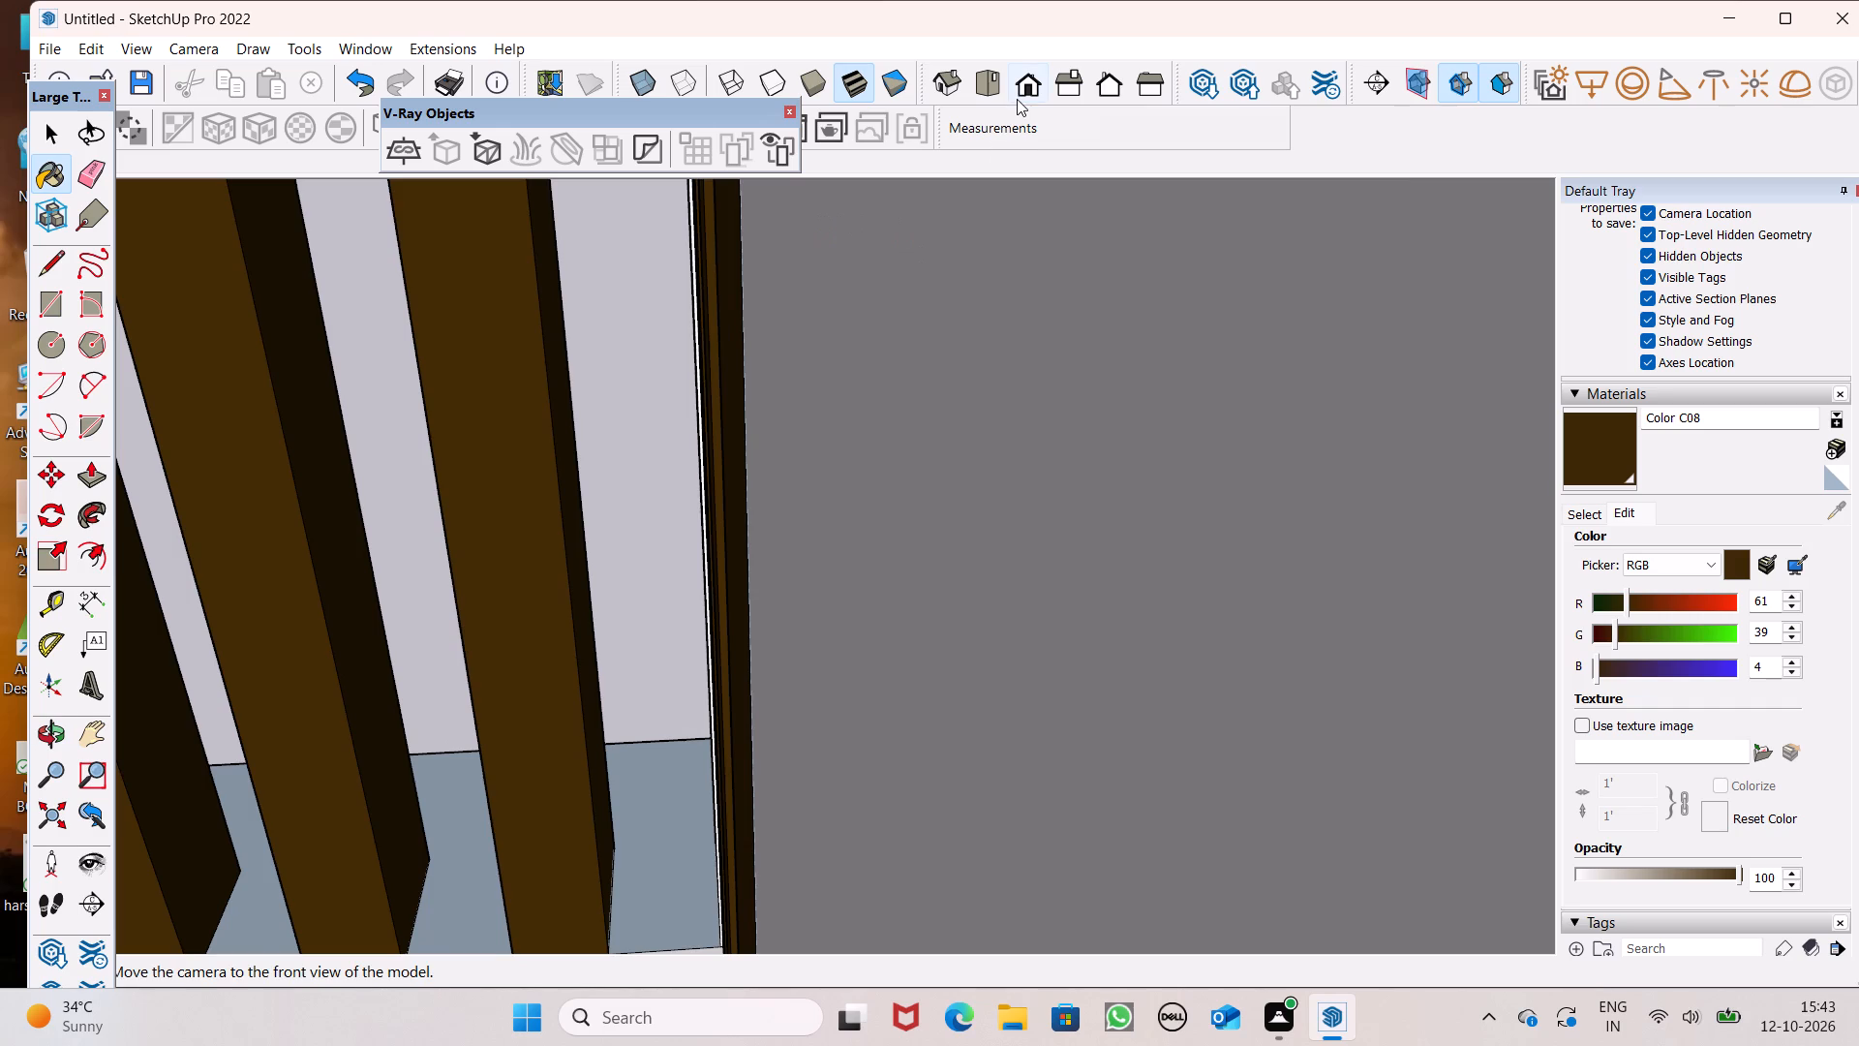
click(1017, 98)
scroll(960, 321, down, 1)
scroll(941, 399, up, 1)
scroll(940, 431, down, 5)
scroll(933, 559, down, 4)
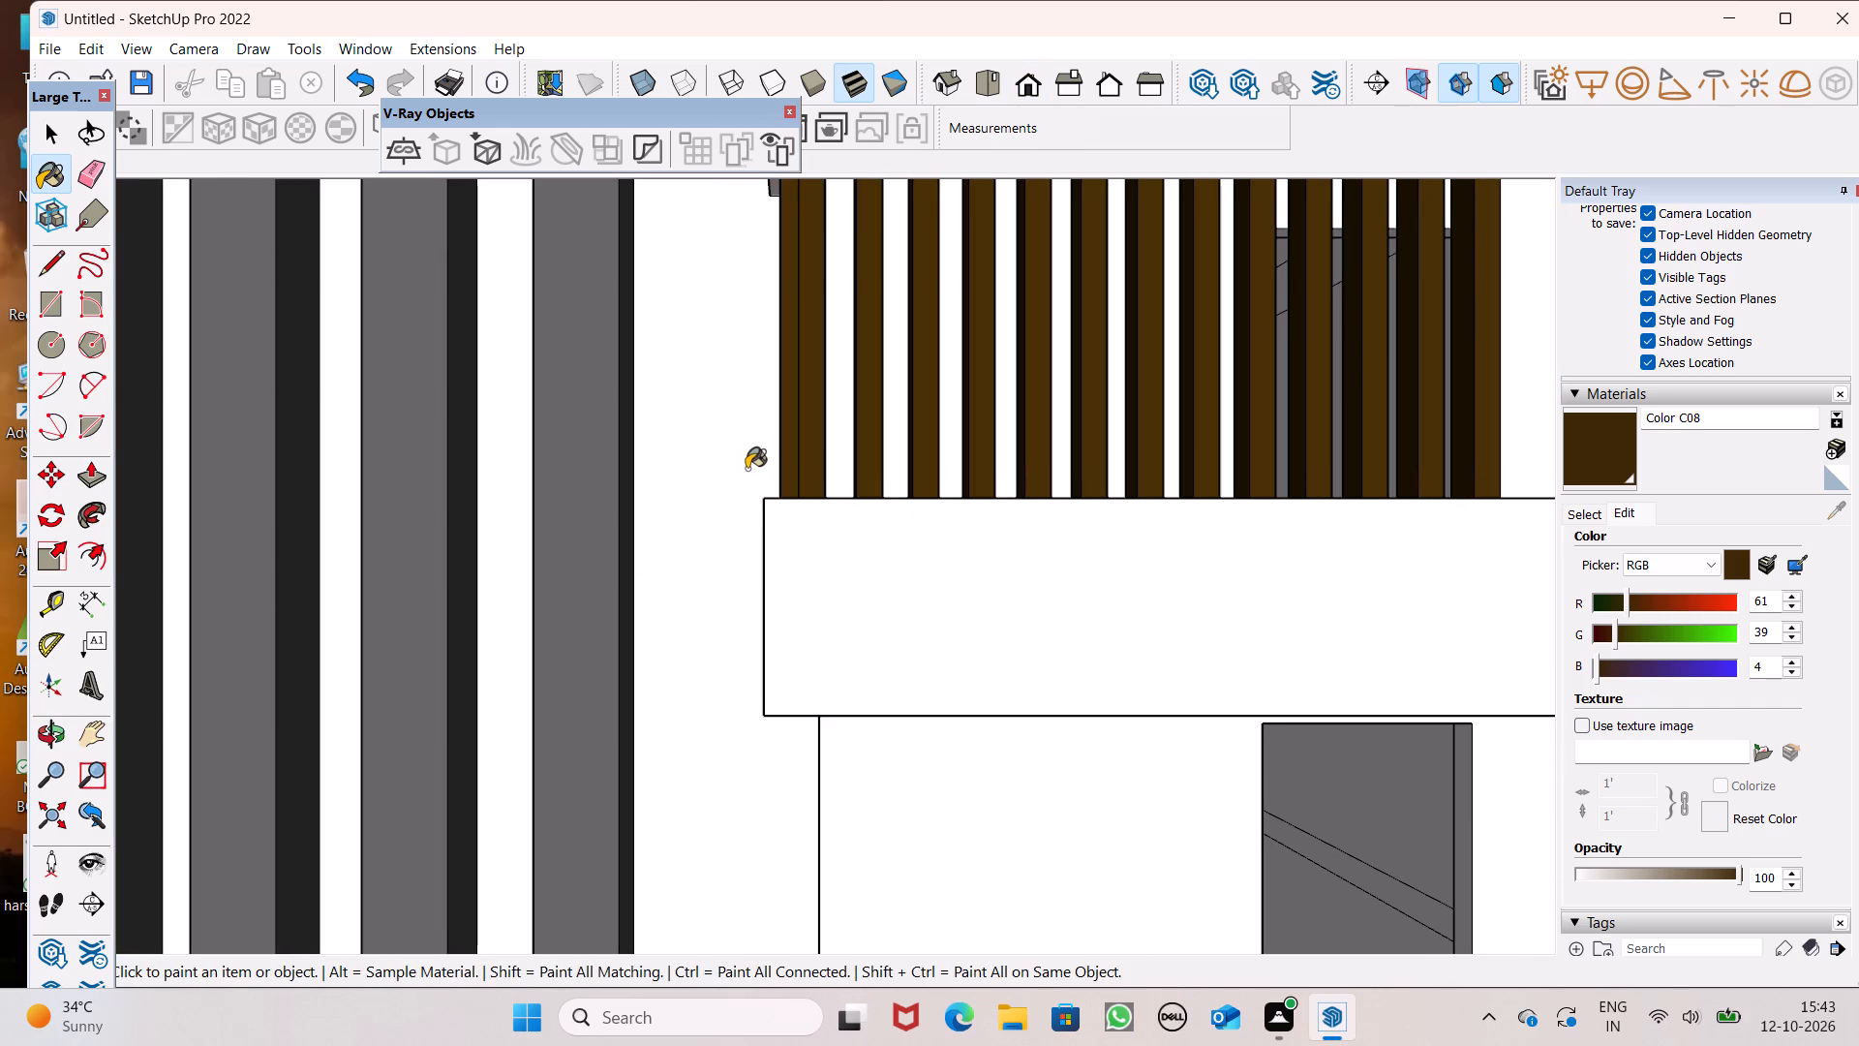
middle_drag(805, 437, 294, 815)
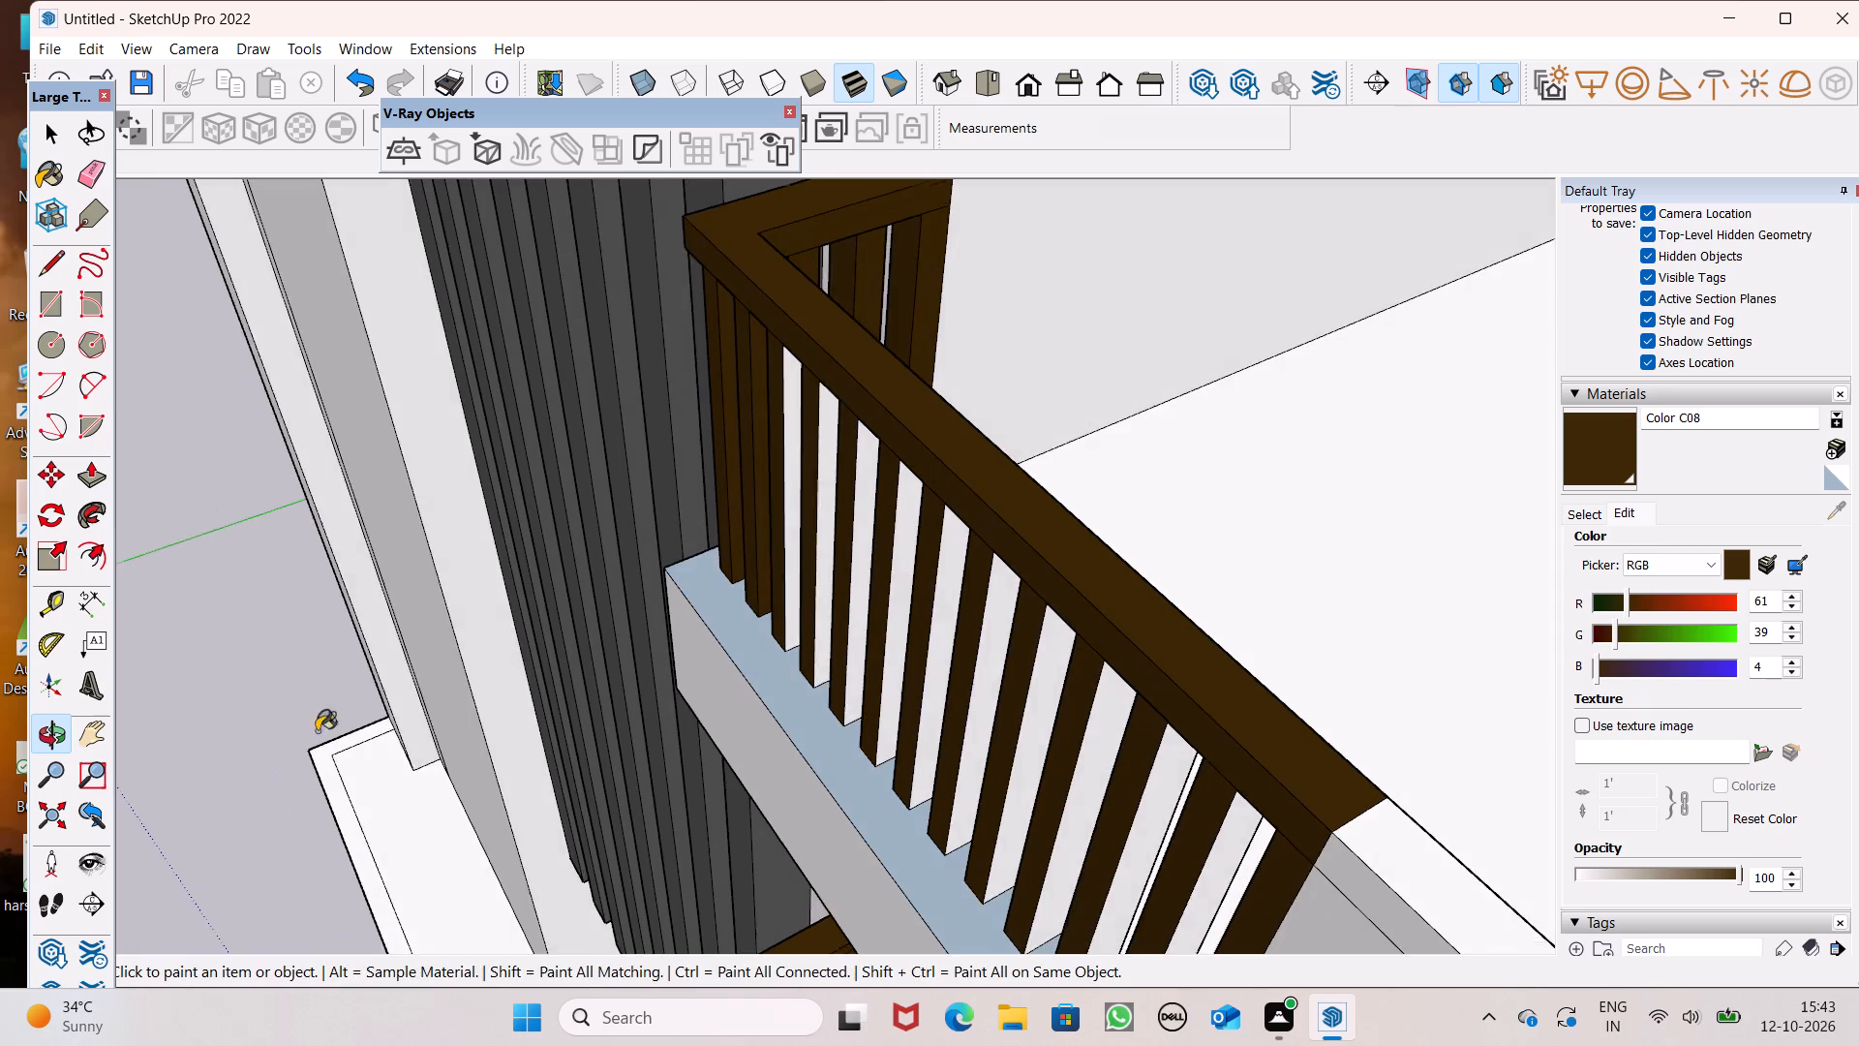
scroll(589, 548, down, 5)
From inside the balcony, paint the inner and side faces of the five long-side slats nearest the solid parapet with Color C08.
middle_drag(946, 681, 776, 569)
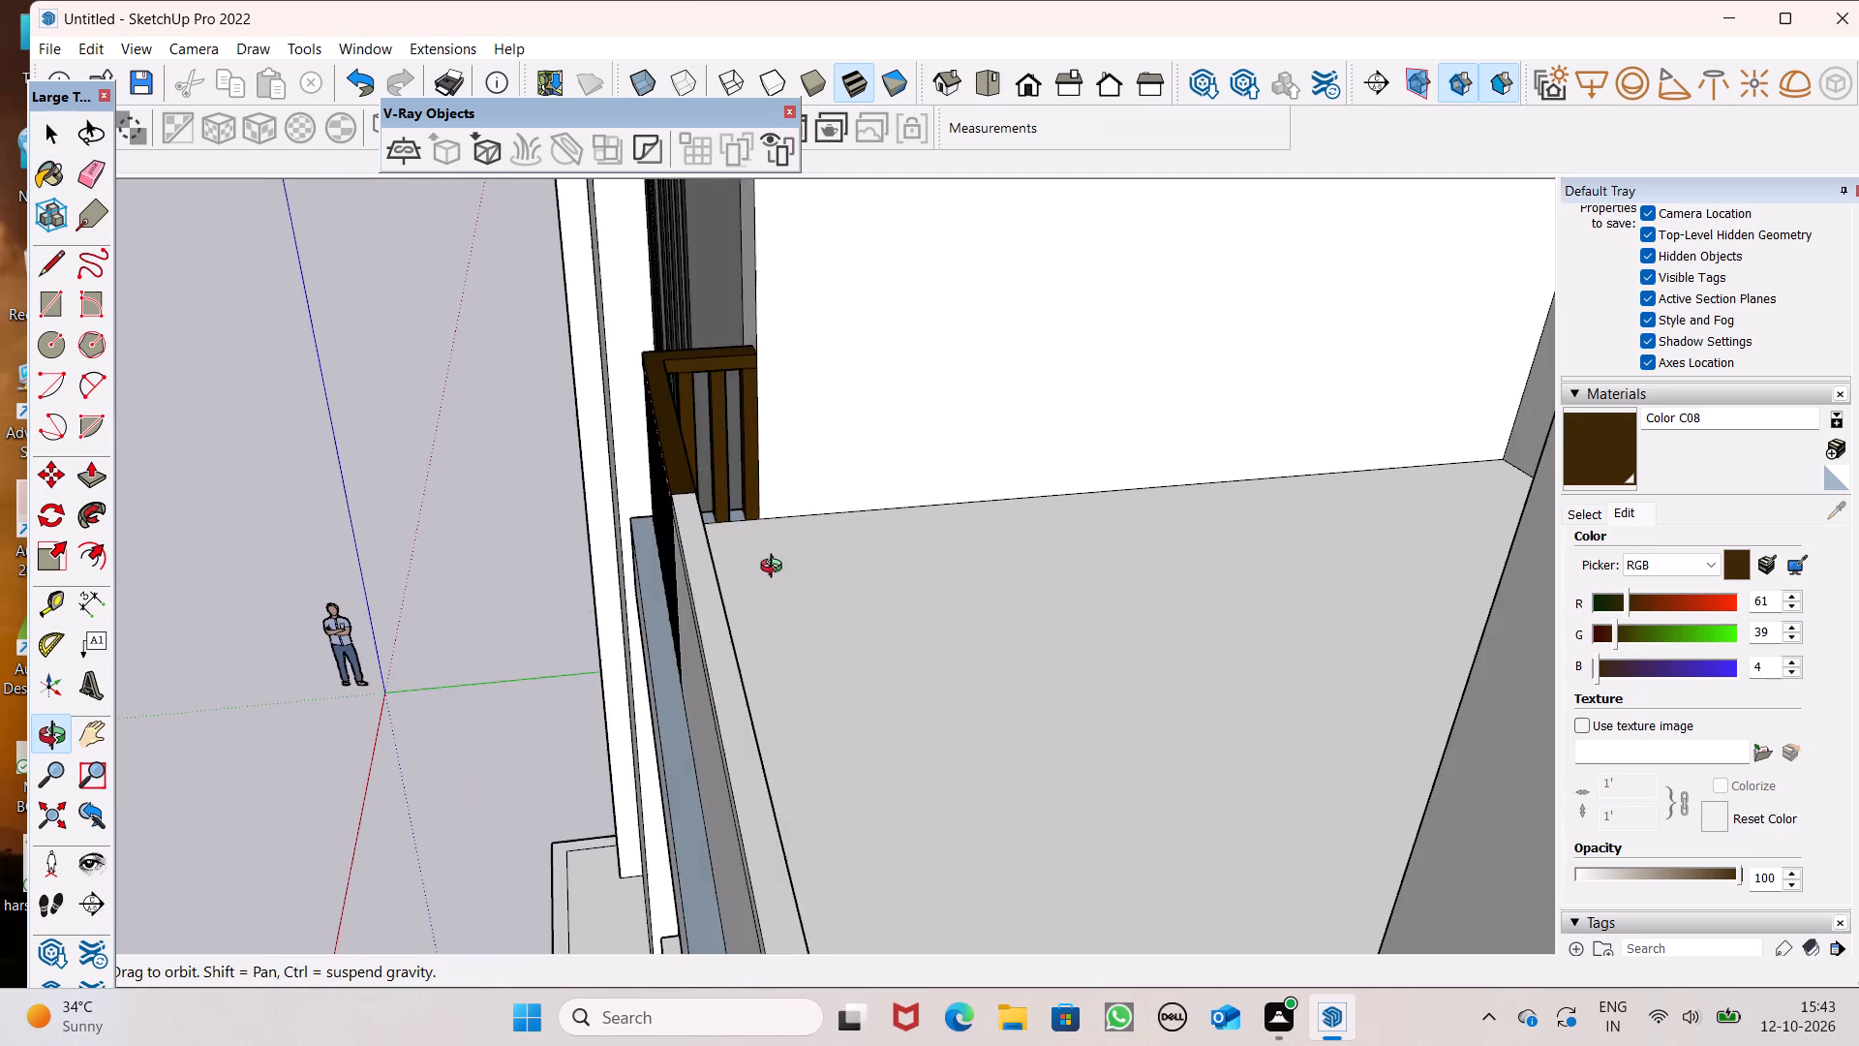
middle_drag(776, 569, 776, 571)
scroll(663, 505, up, 7)
middle_drag(800, 573, 359, 543)
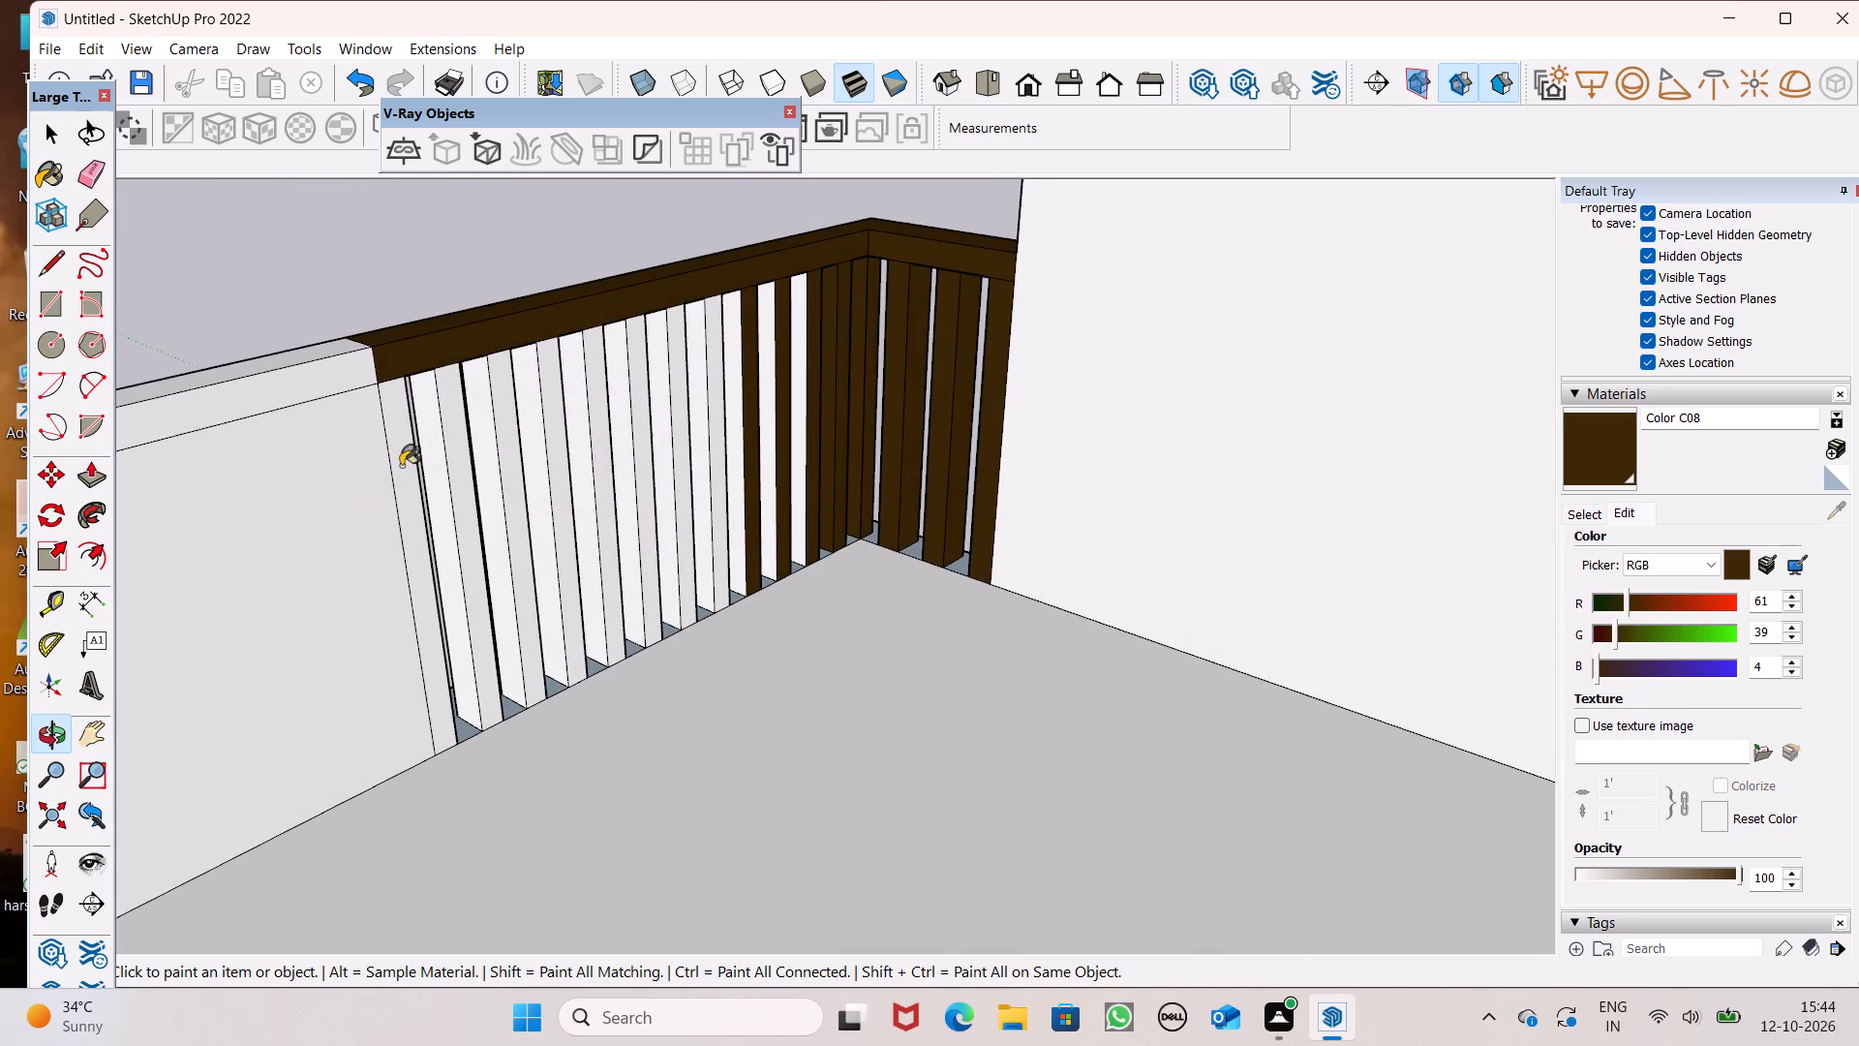
scroll(395, 434, up, 5)
click(405, 416)
middle_drag(529, 446, 487, 463)
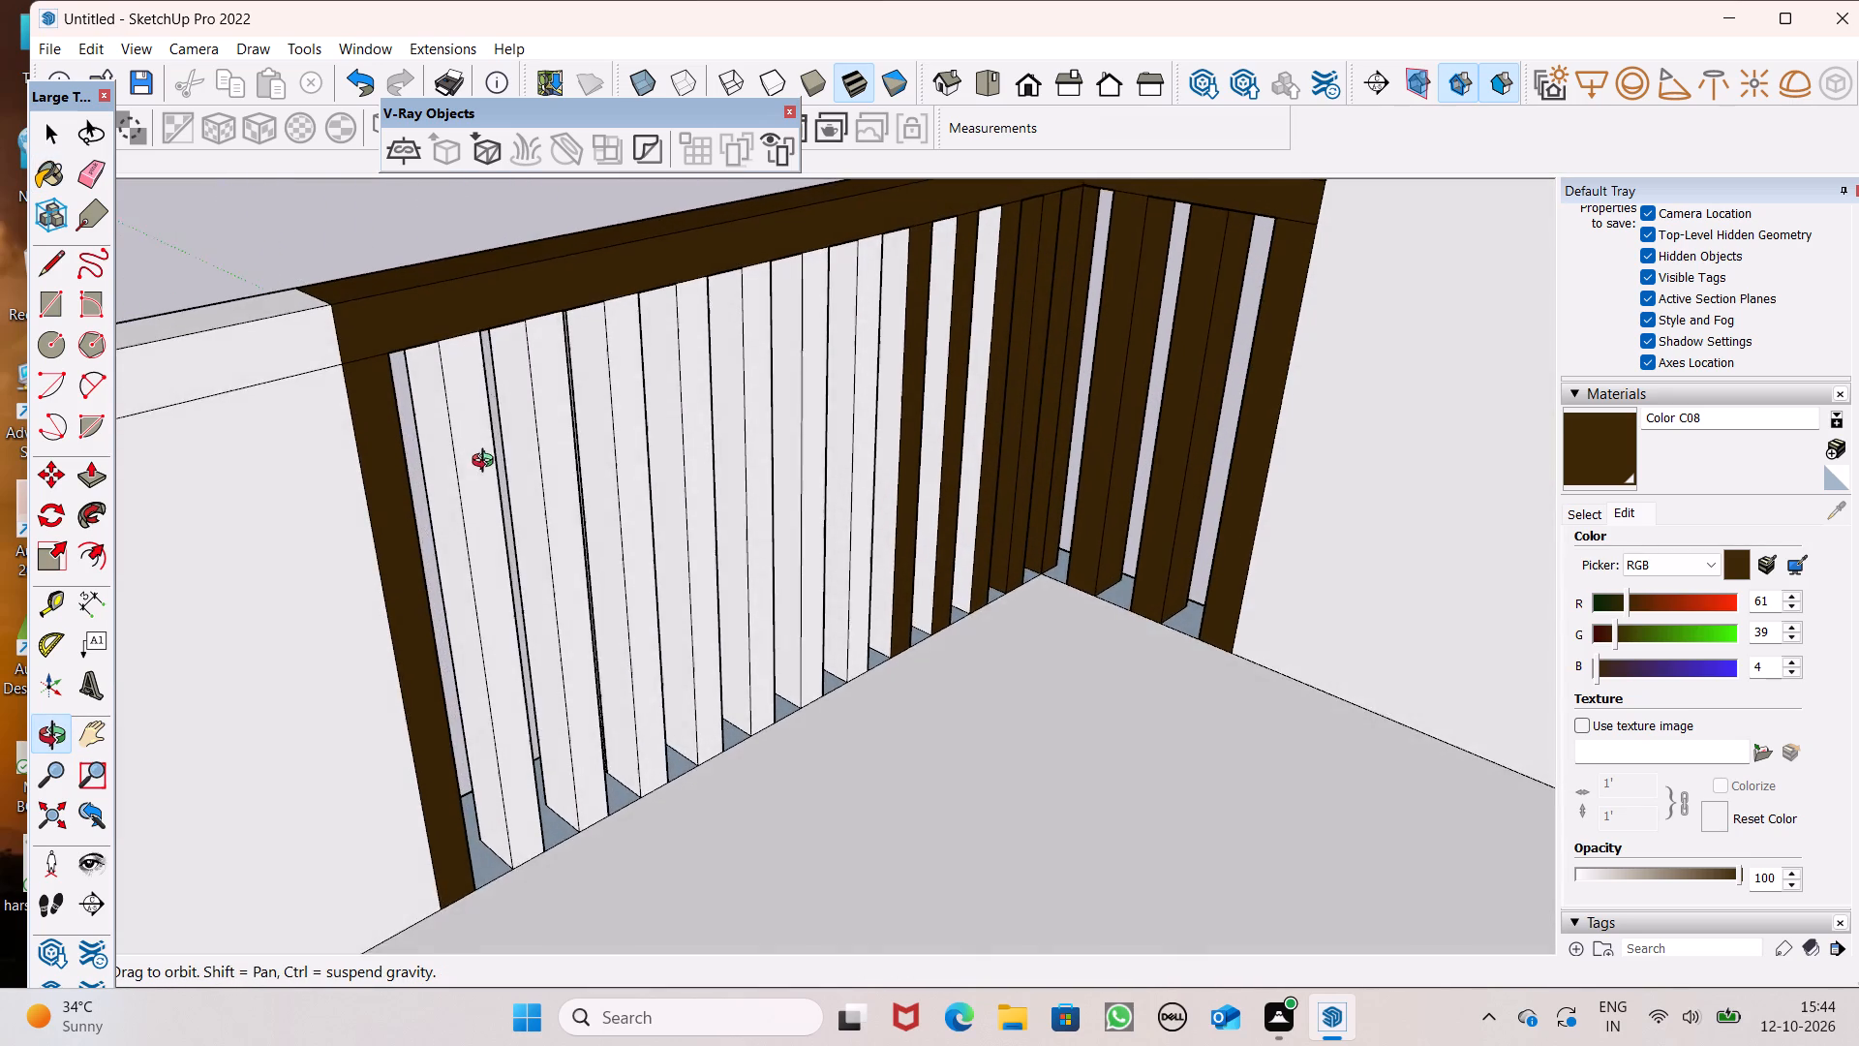
middle_drag(487, 463, 445, 450)
scroll(444, 450, up, 4)
click(442, 450)
click(411, 444)
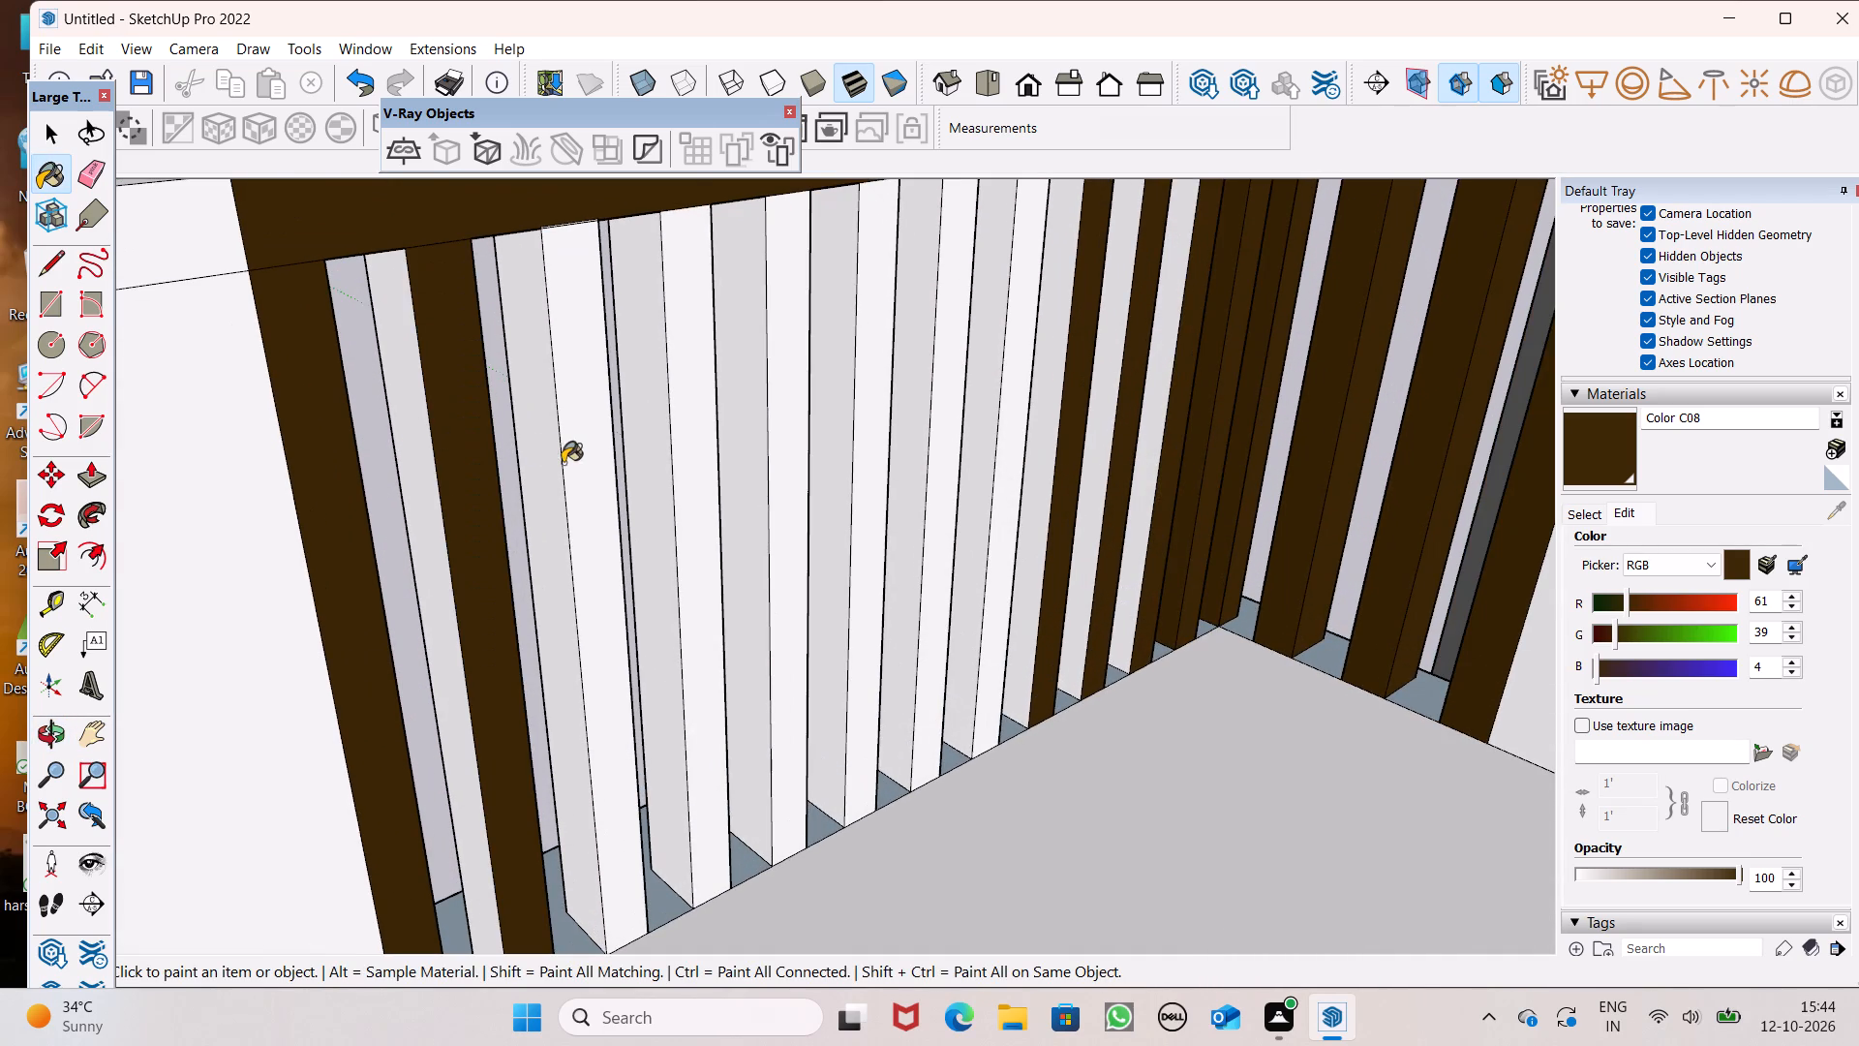
click(564, 463)
click(553, 462)
click(564, 463)
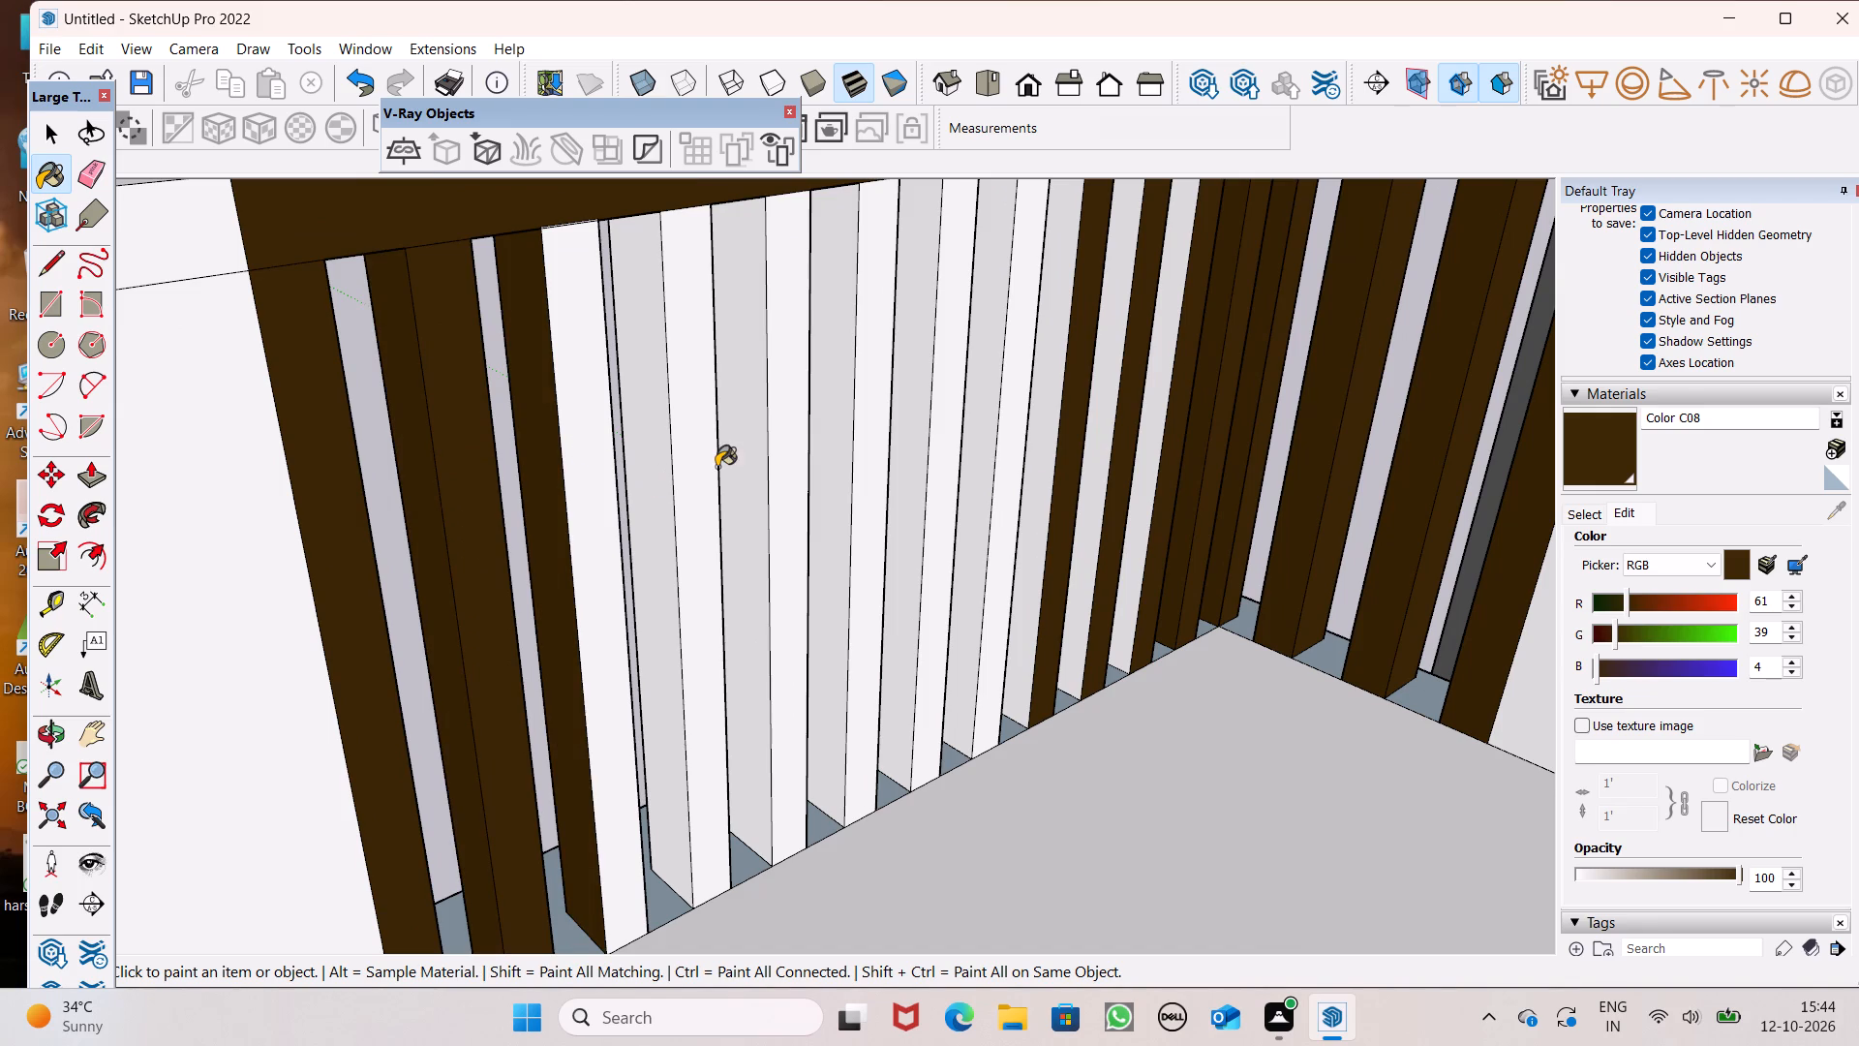
click(713, 466)
click(660, 465)
drag(798, 439, 775, 439)
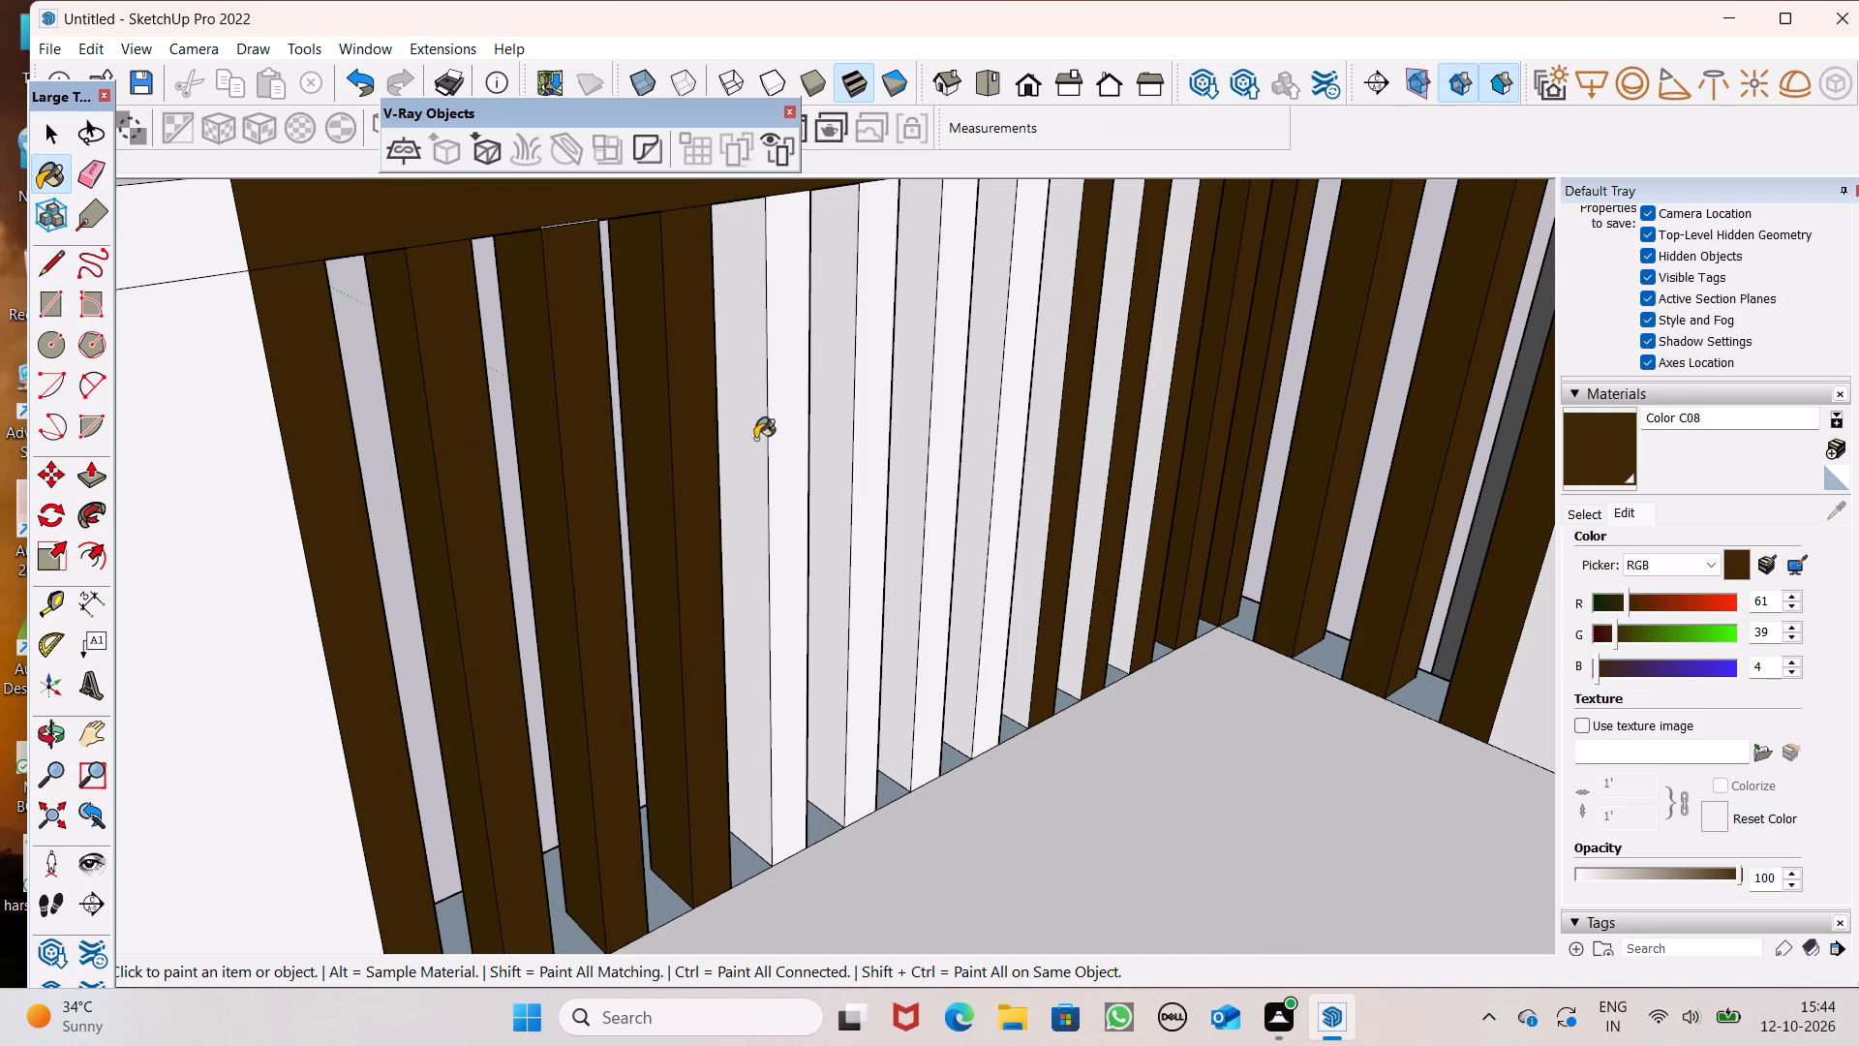
click(755, 439)
Paint the inner faces of the last three white slats in the middle of the long side with Color C08.
middle_drag(890, 478, 229, 442)
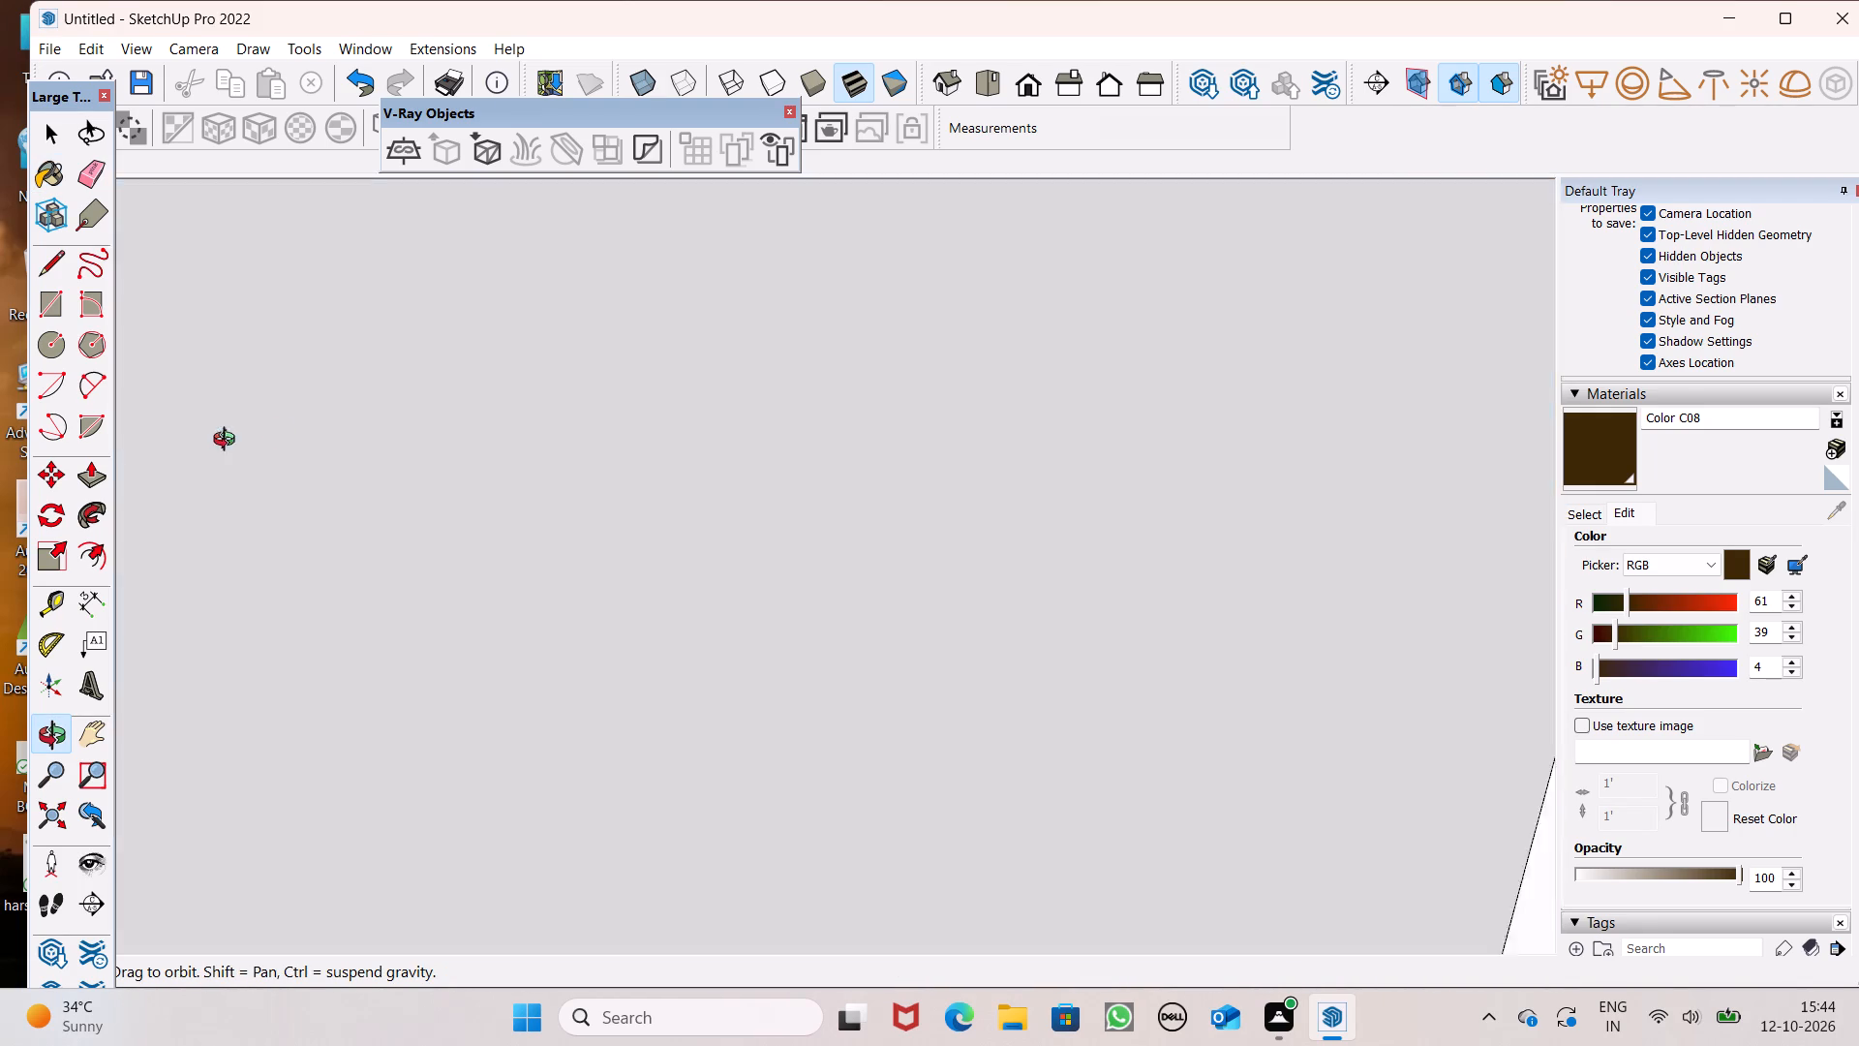
middle_drag(229, 442, 424, 447)
scroll(638, 433, up, 1)
click(715, 434)
click(830, 455)
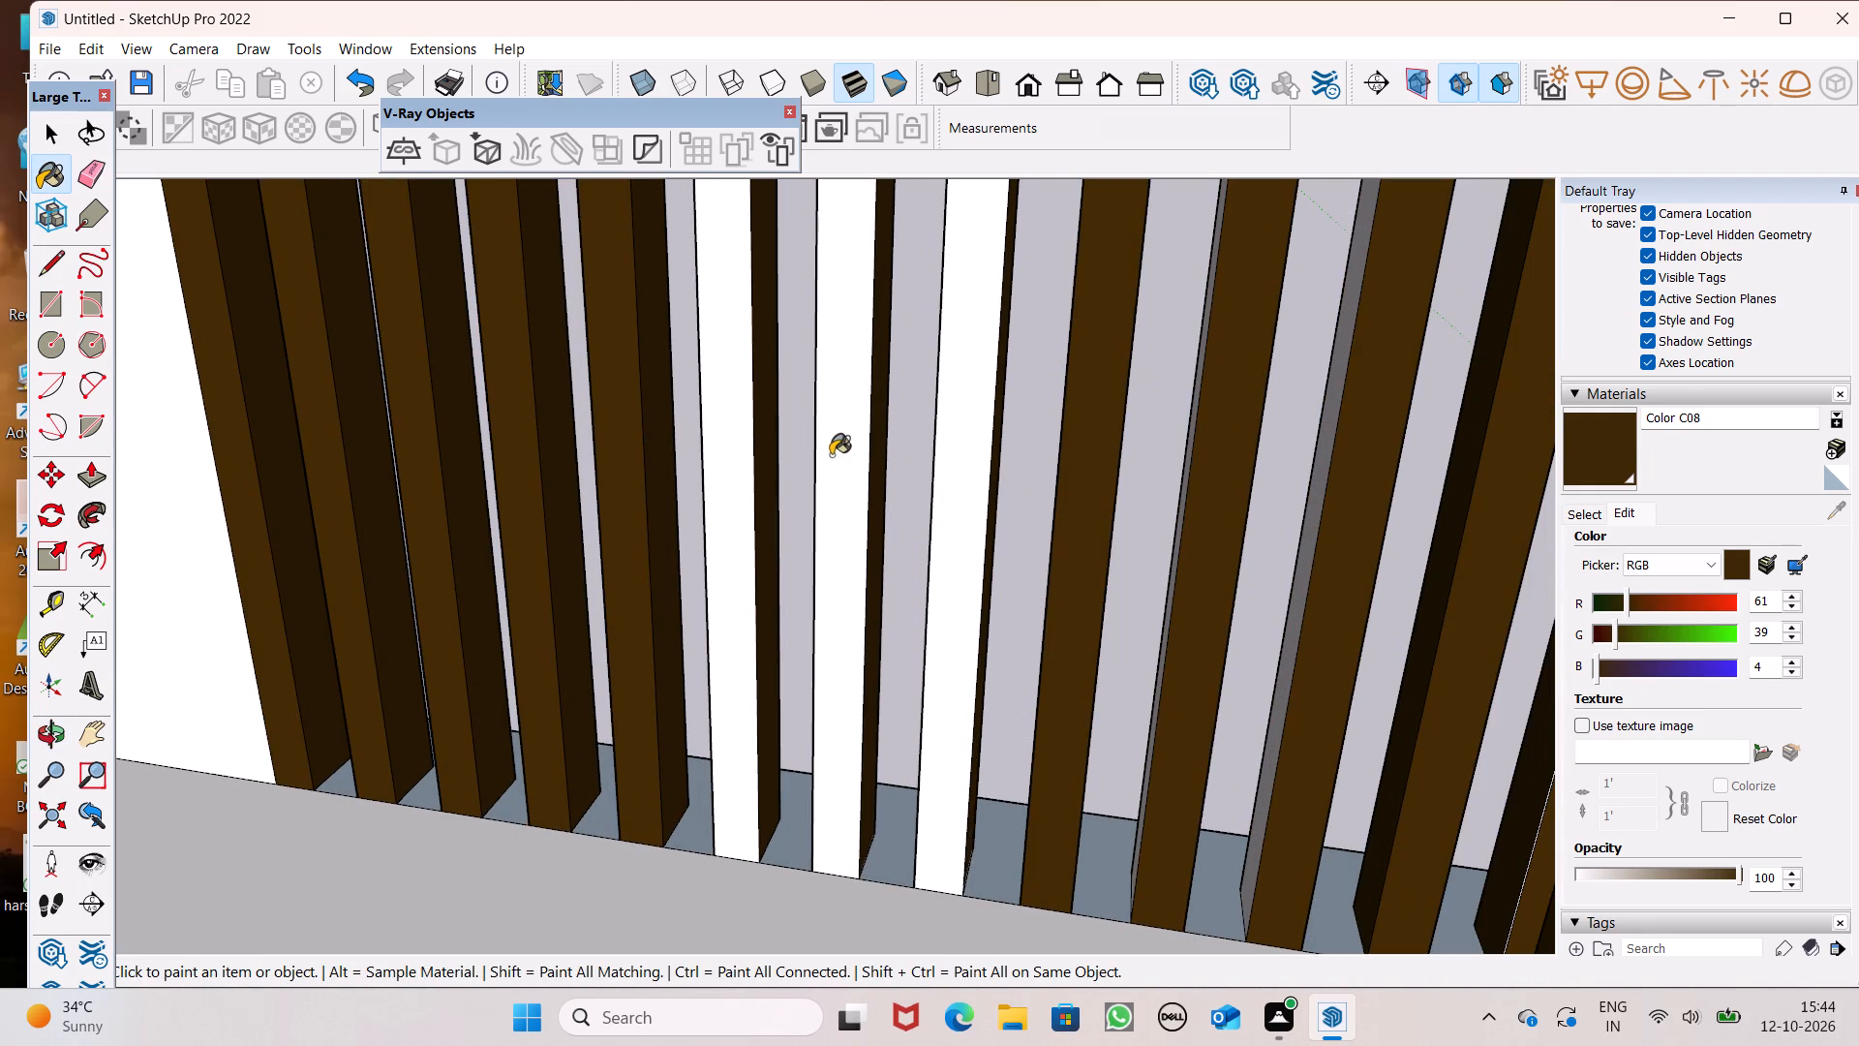
drag(940, 461, 952, 459)
Paint the seven remaining white side faces of the long-side slats with Color C08, working towards the corner.
scroll(875, 468, down, 1)
middle_drag(724, 504, 1311, 389)
scroll(783, 611, up, 3)
click(863, 648)
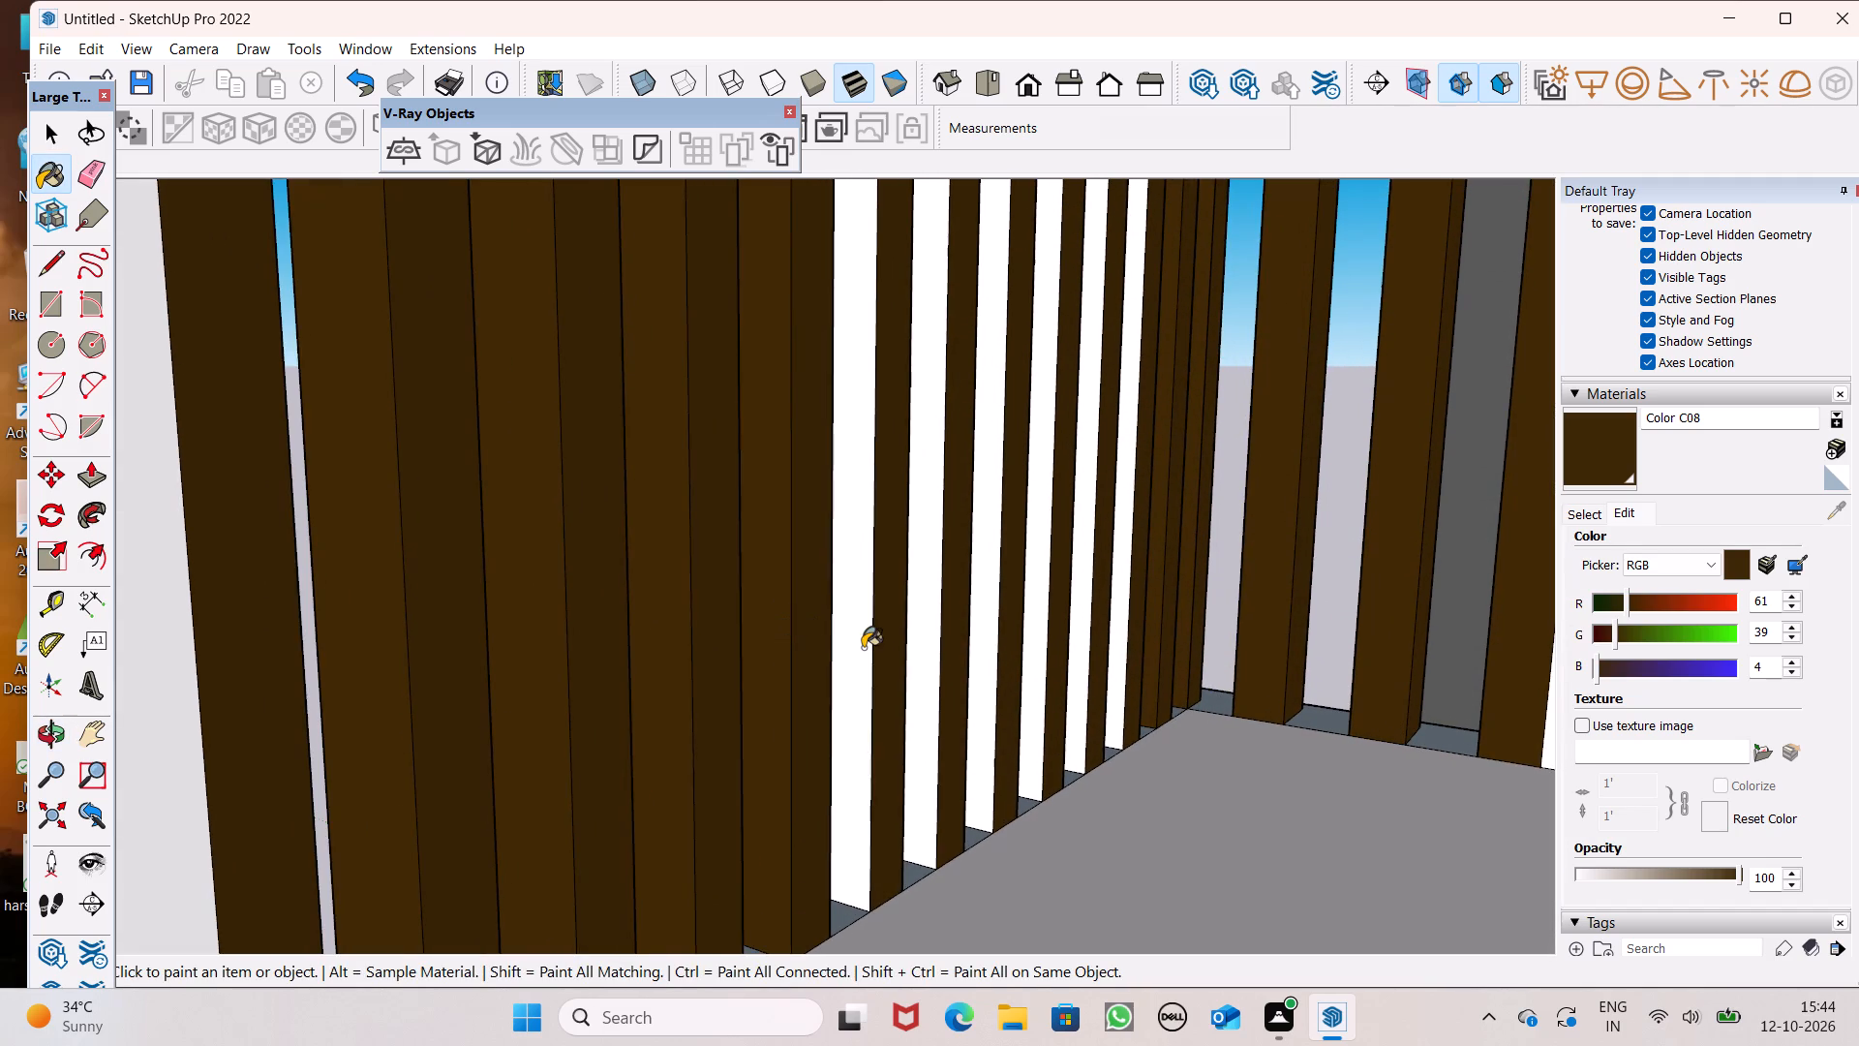
click(937, 645)
click(980, 621)
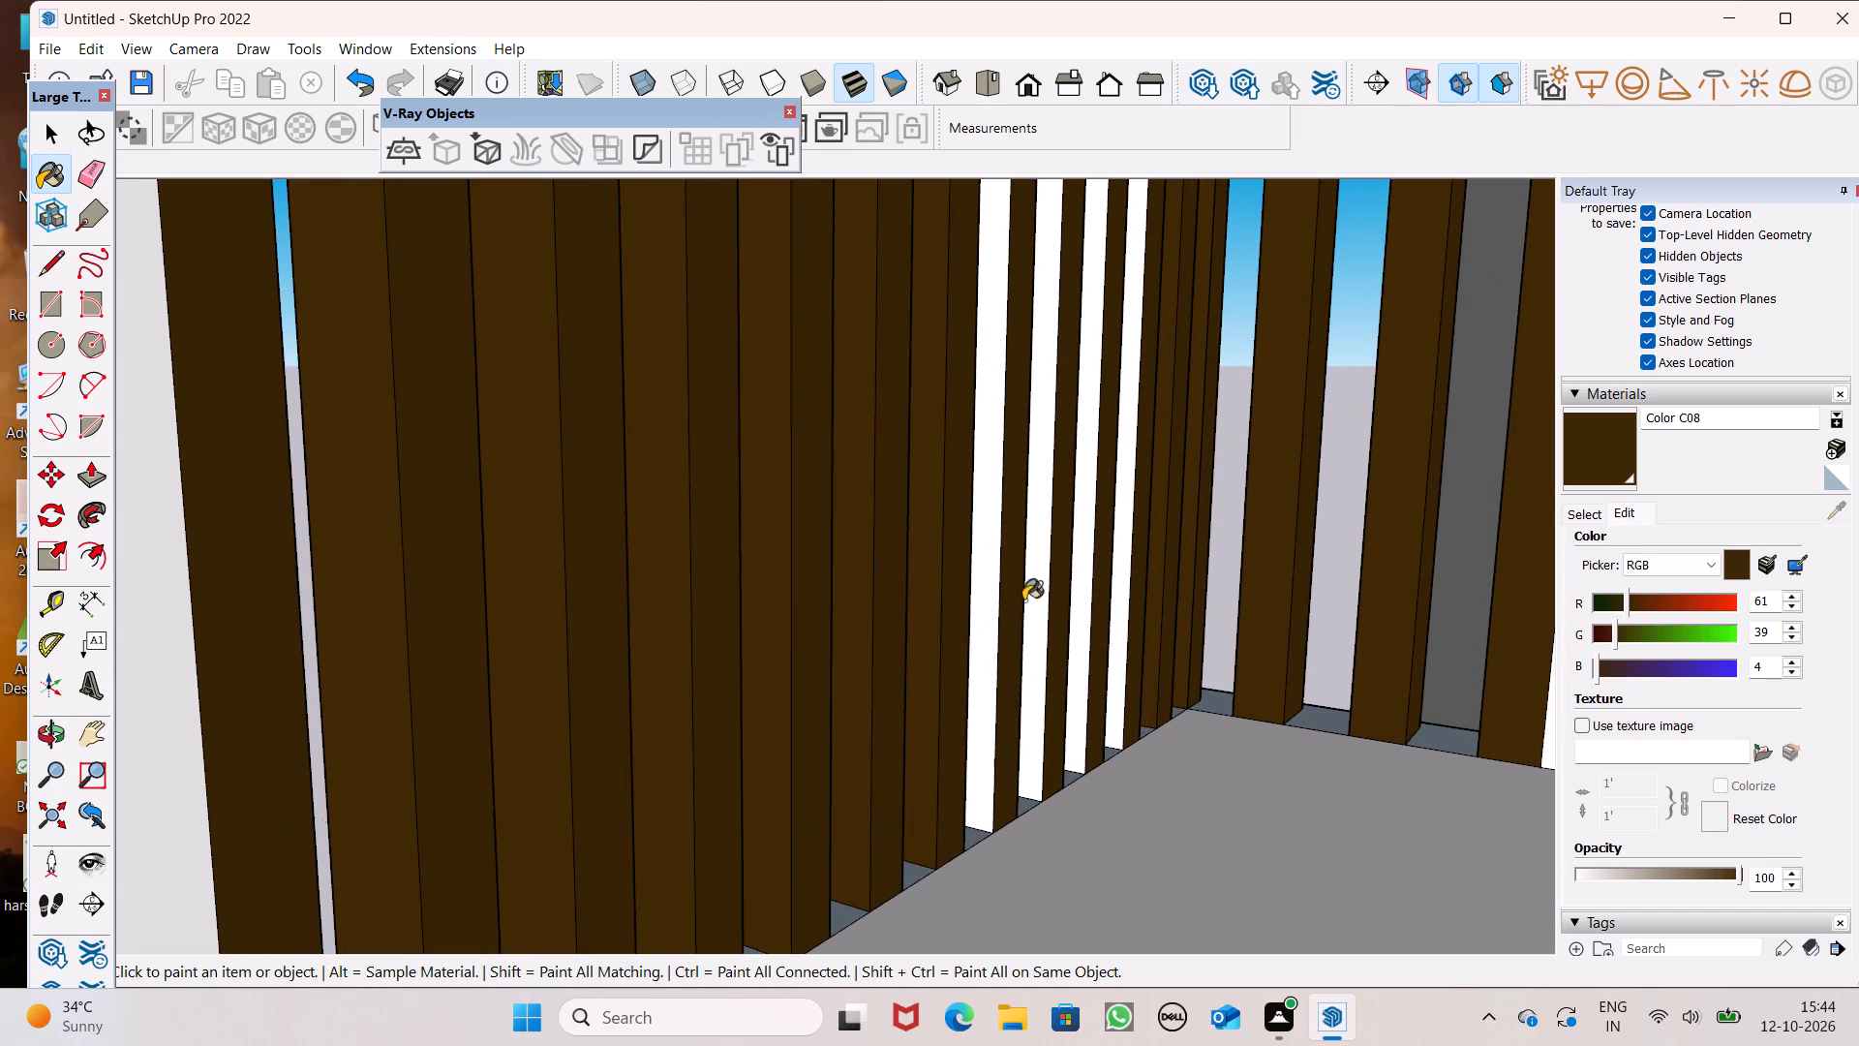
click(1047, 585)
click(1083, 564)
click(1112, 557)
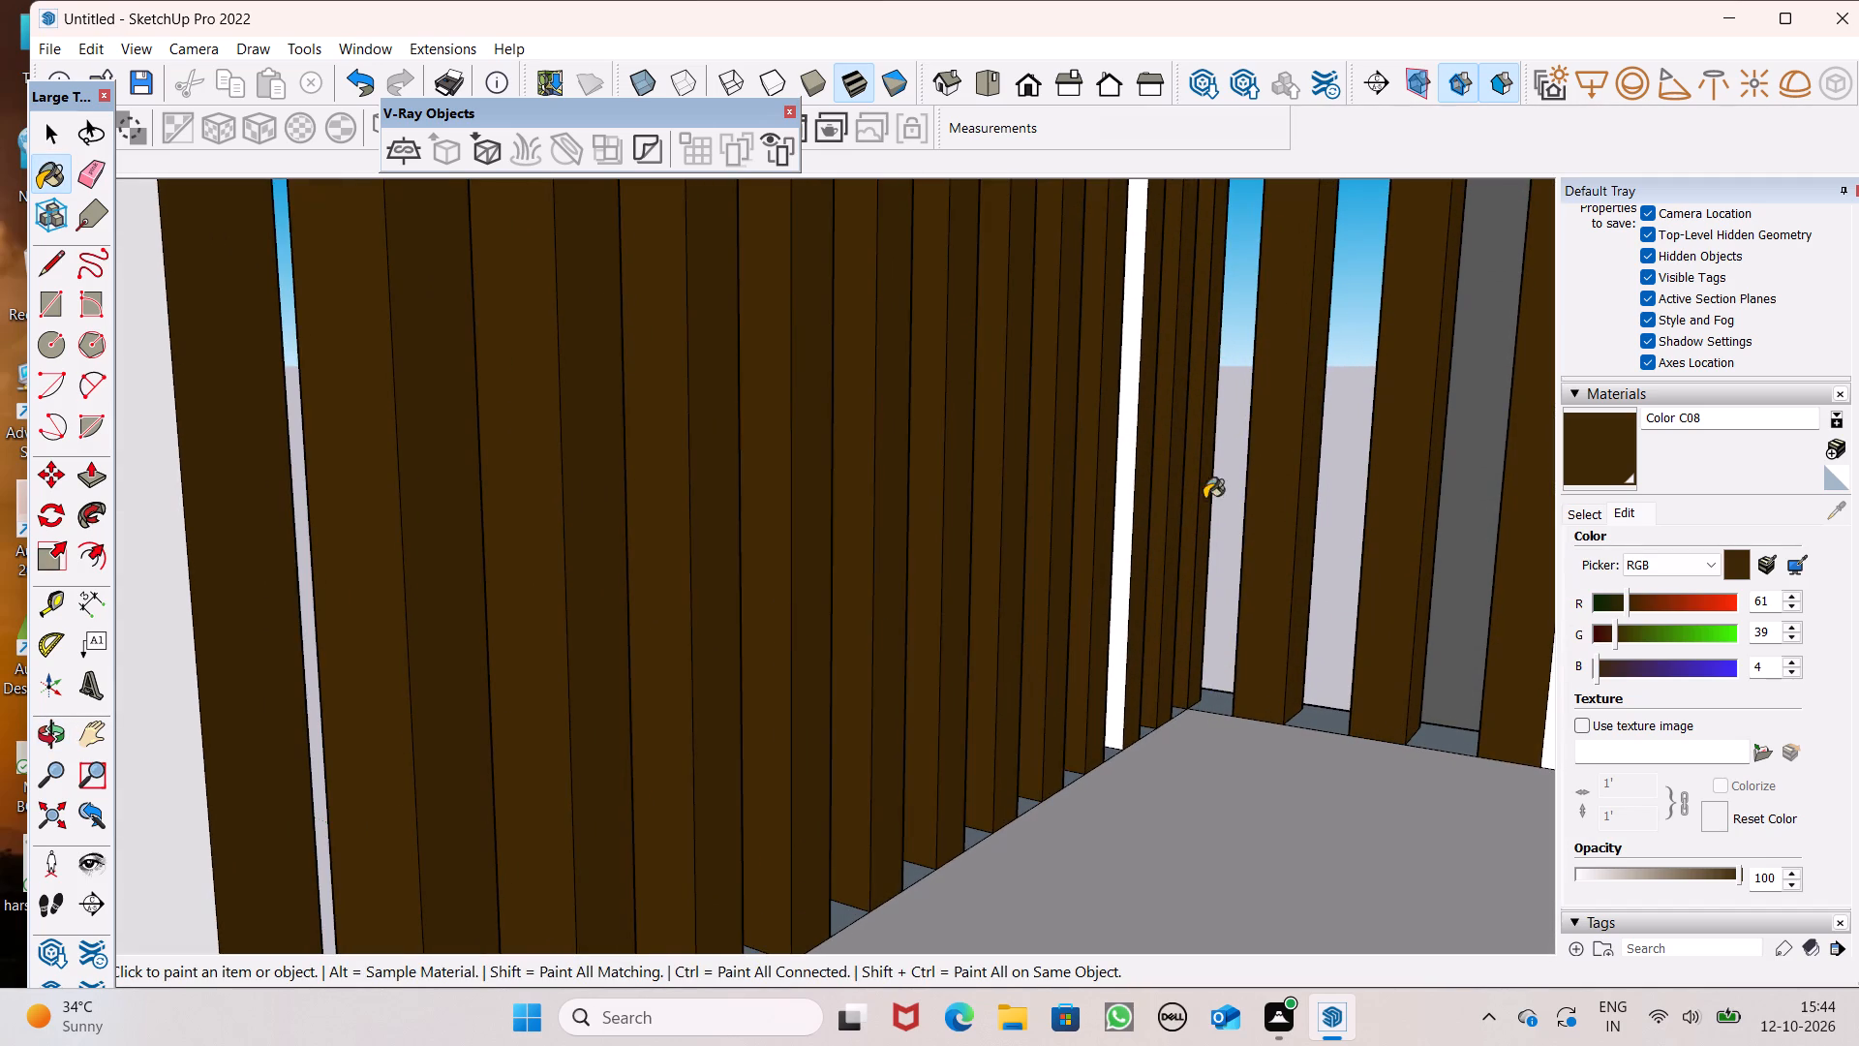
click(1128, 528)
Examine the painted railing from inside and outside the balcony, along with the other balconies on the facade.
scroll(1109, 532, down, 3)
middle_drag(834, 655, 847, 684)
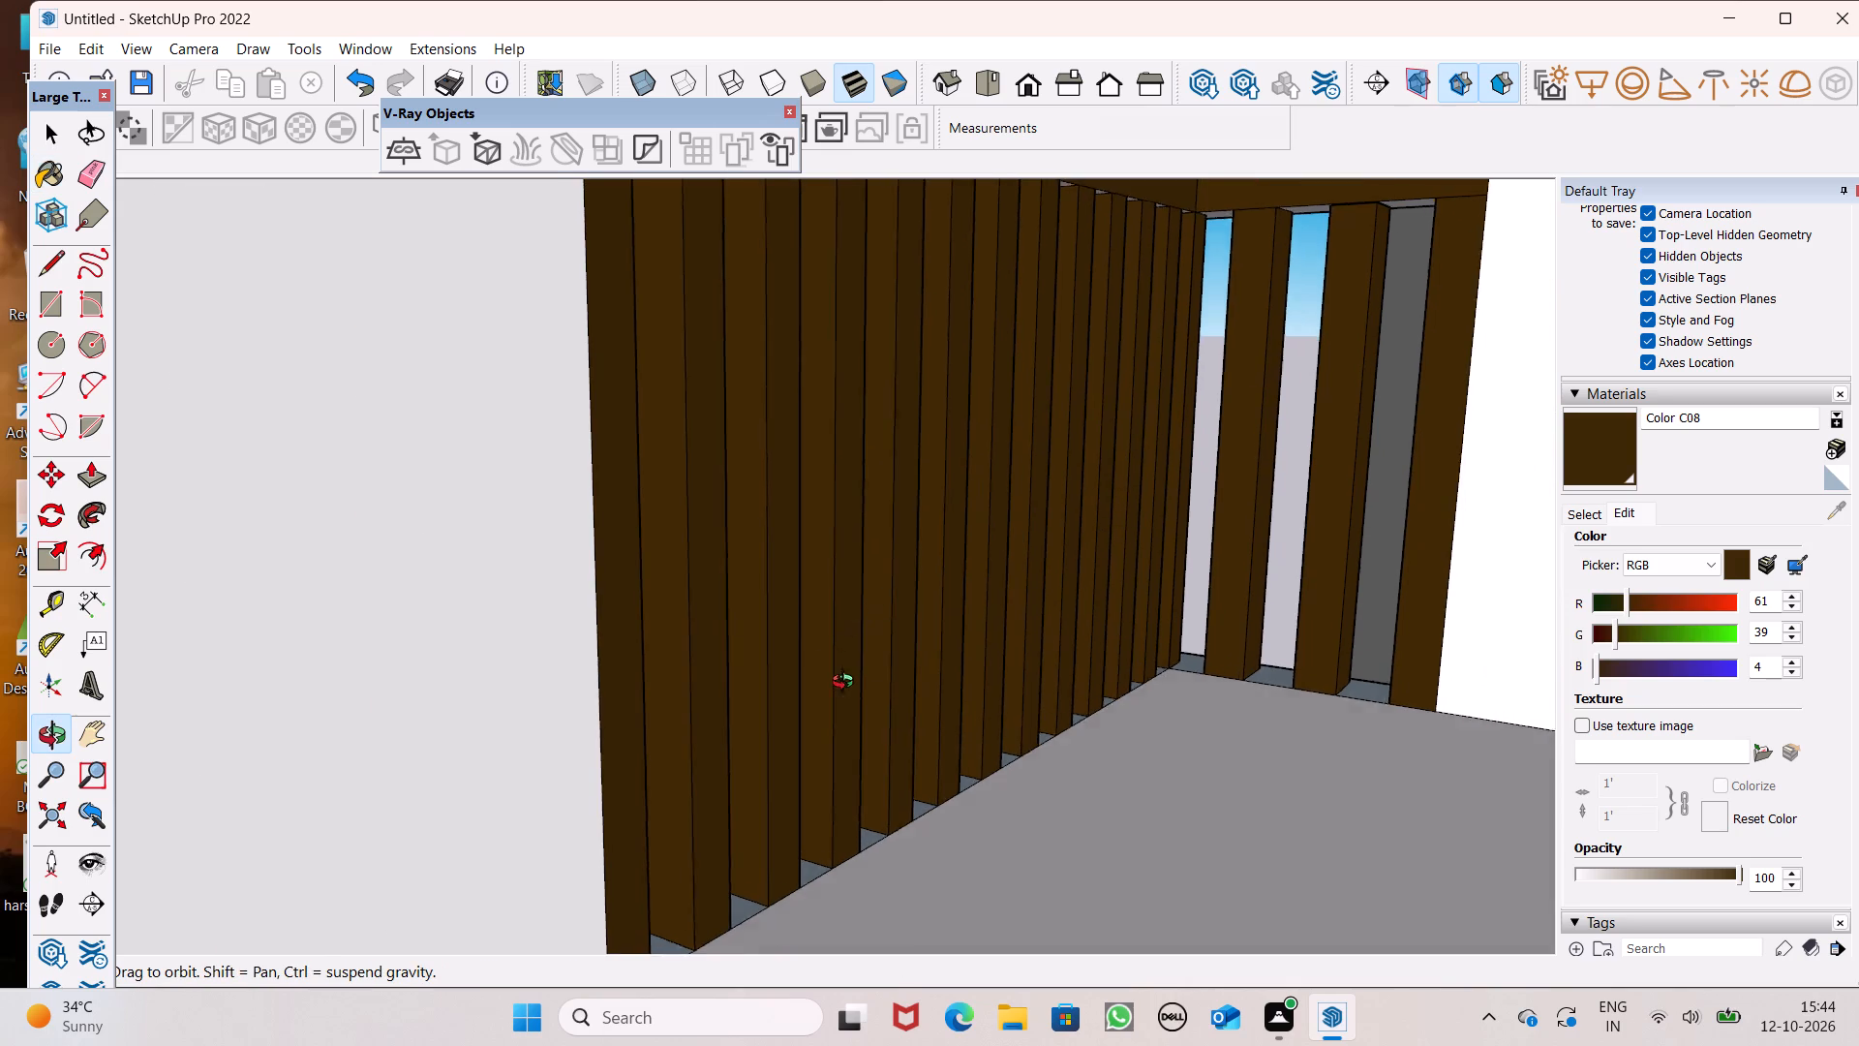
middle_drag(847, 684, 712, 849)
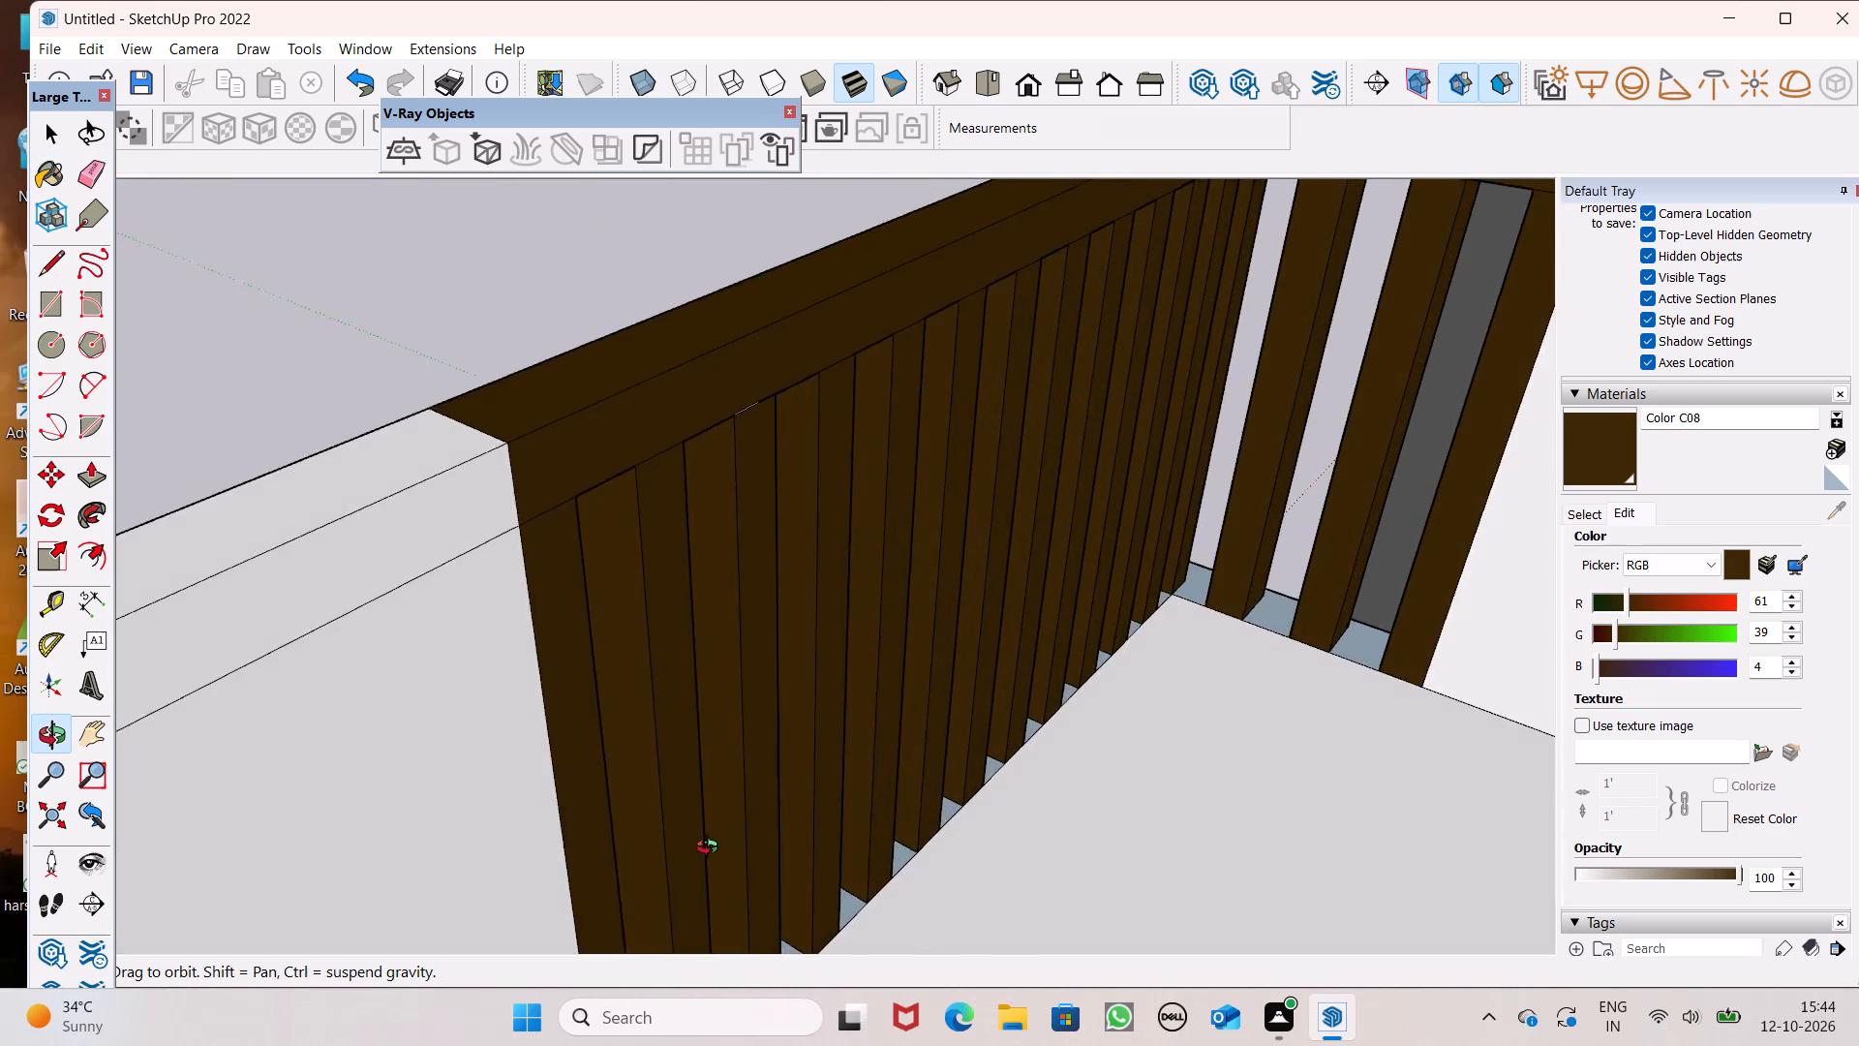
middle_drag(712, 849, 1451, 711)
middle_drag(387, 768, 584, 781)
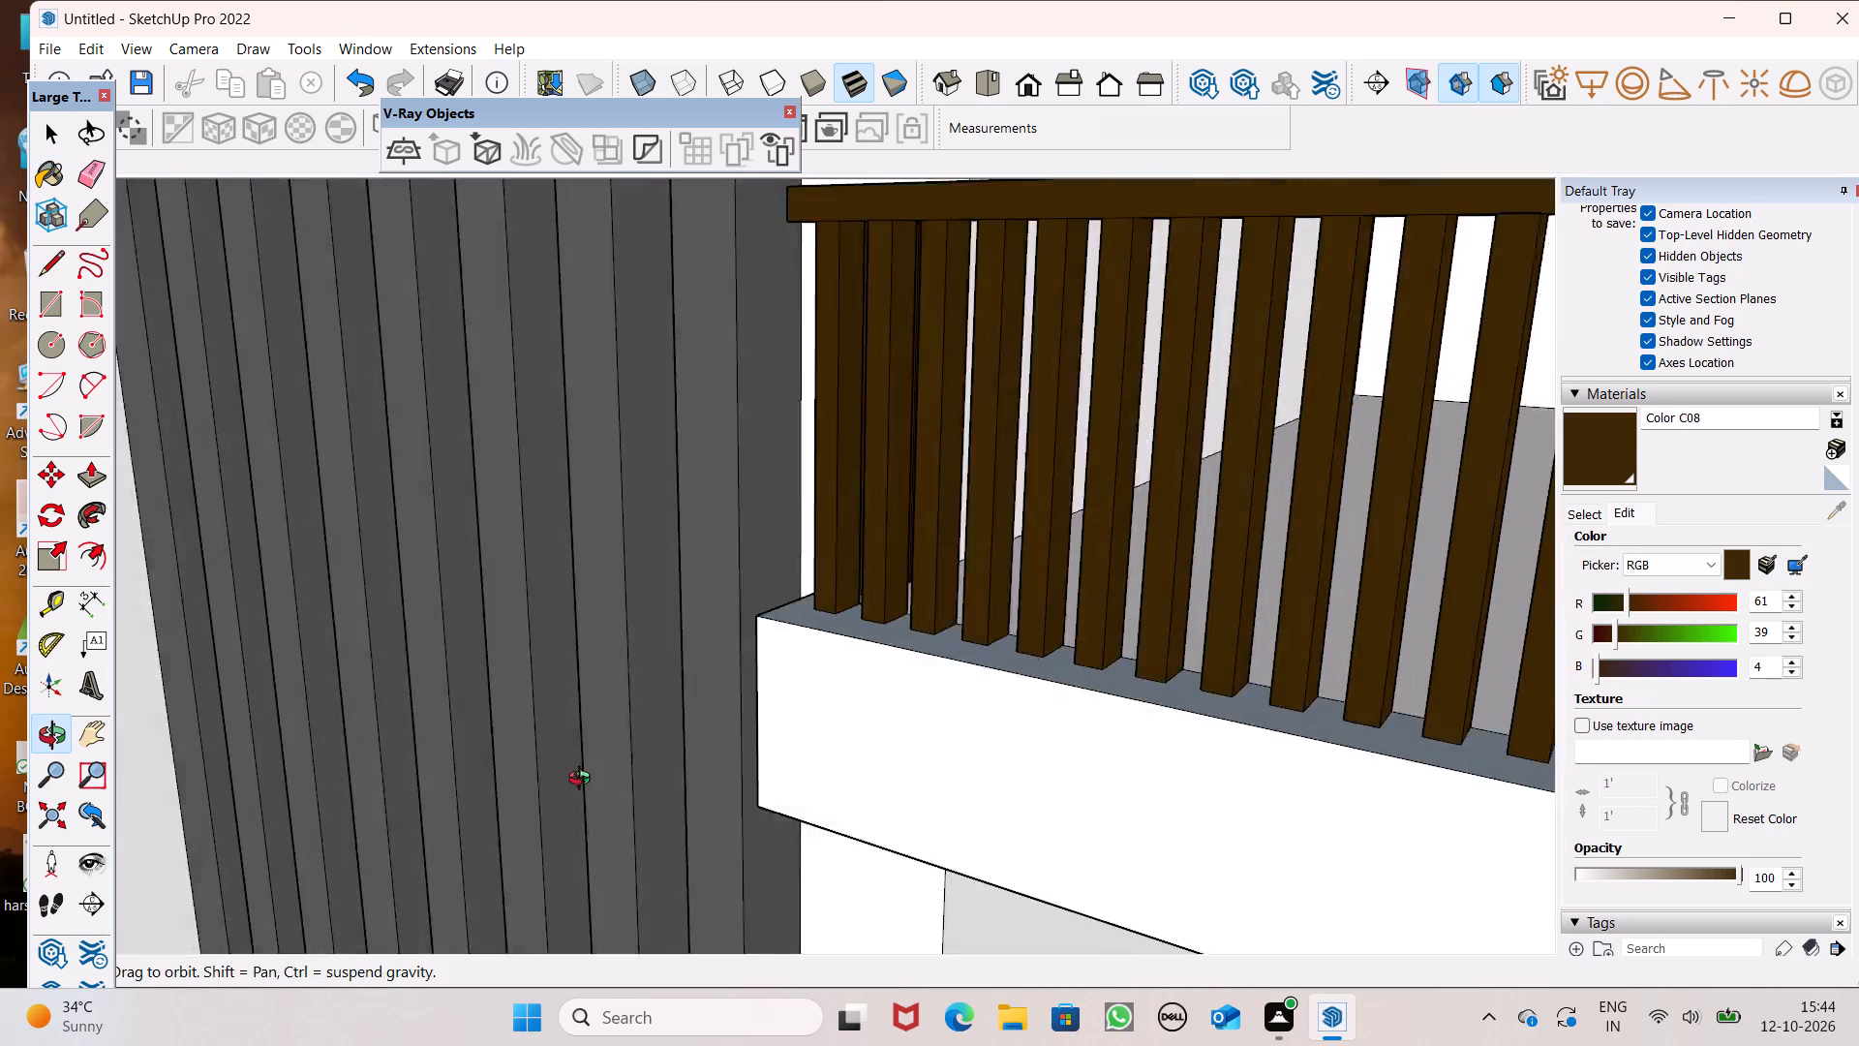
middle_drag(584, 781, 685, 766)
scroll(315, 546, down, 9)
scroll(33, 396, down, 5)
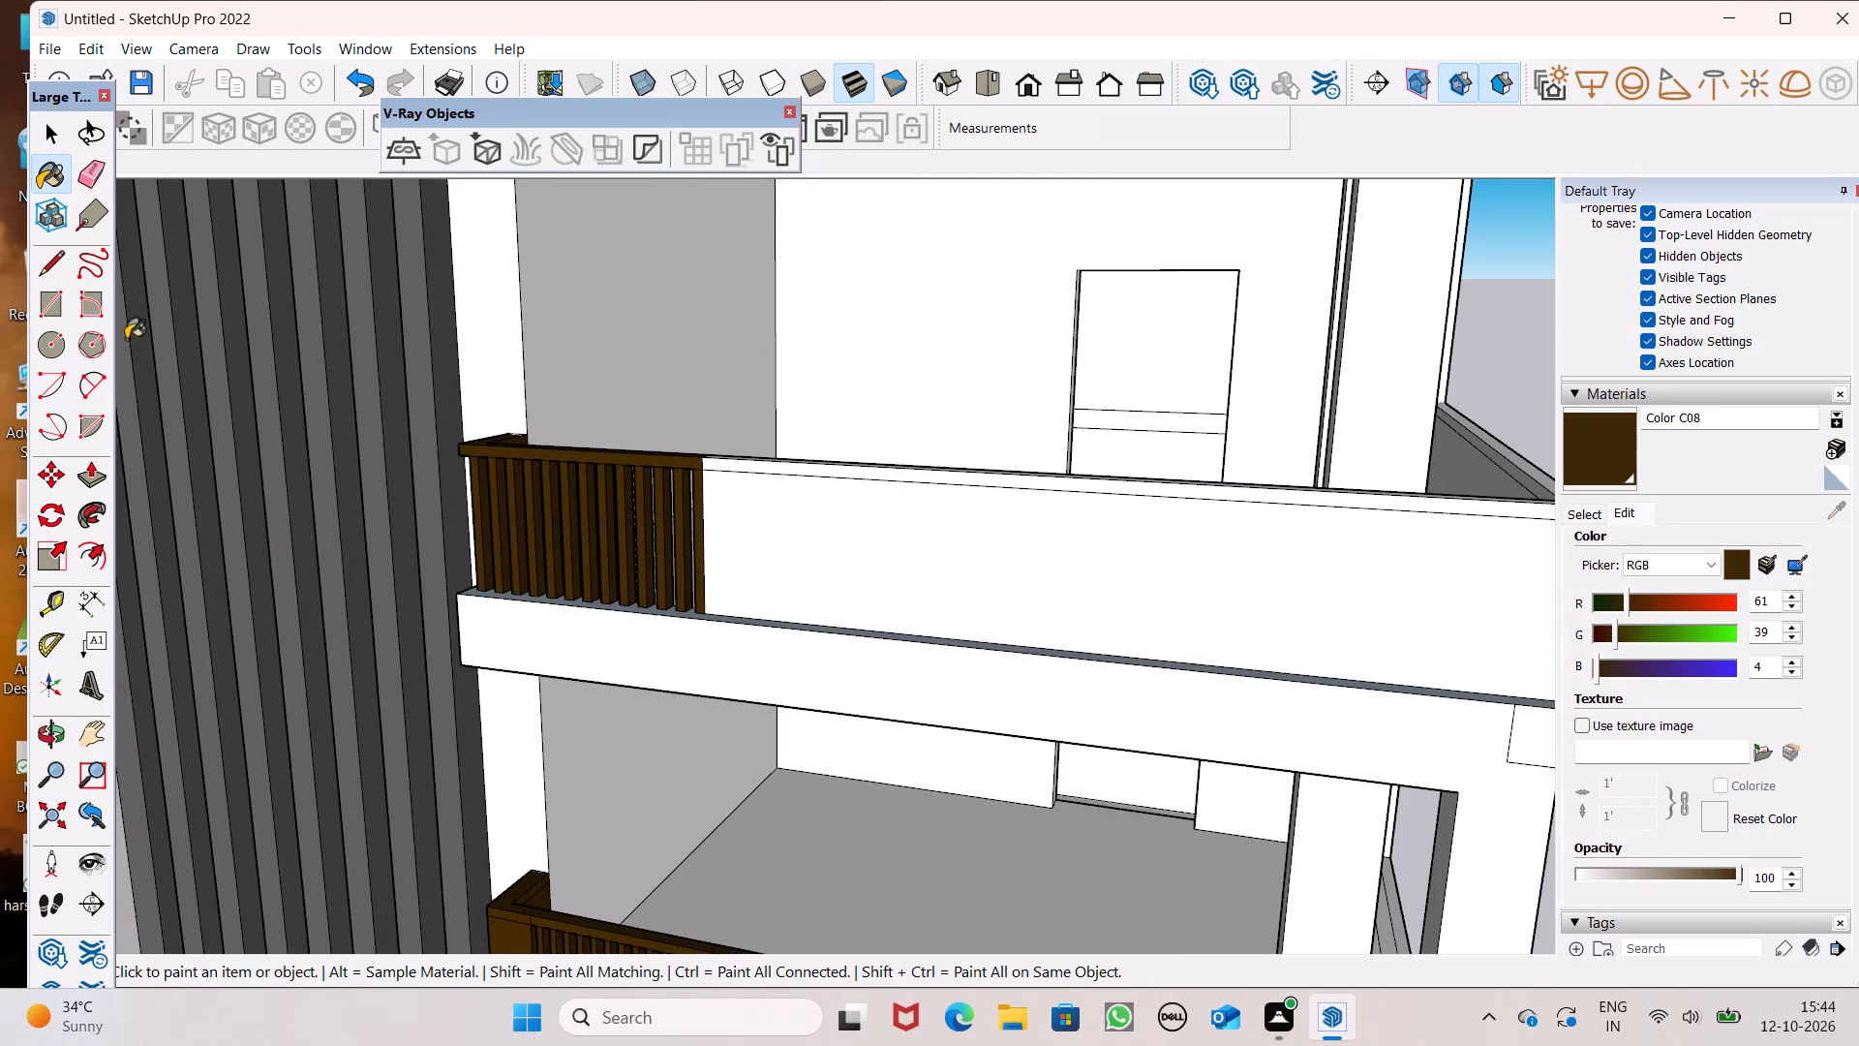
scroll(587, 578, down, 7)
middle_drag(838, 561, 1086, 593)
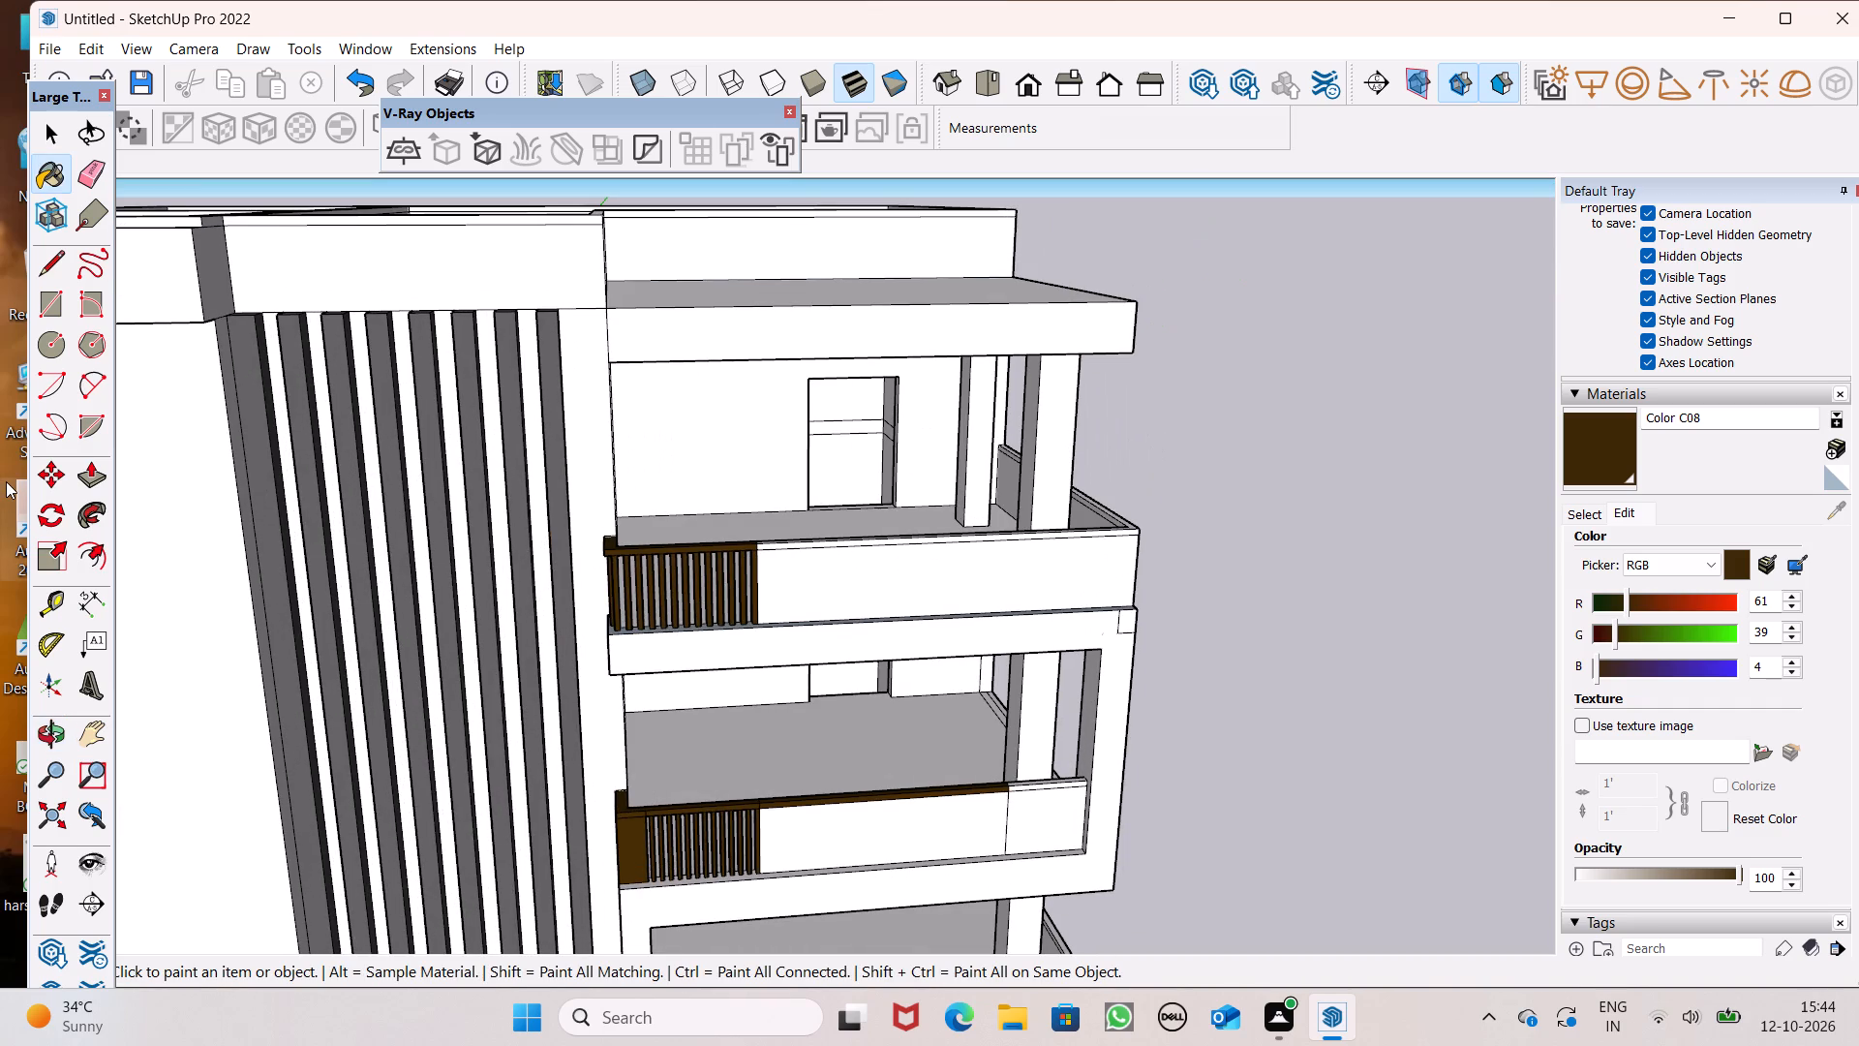
scroll(1096, 524, up, 6)
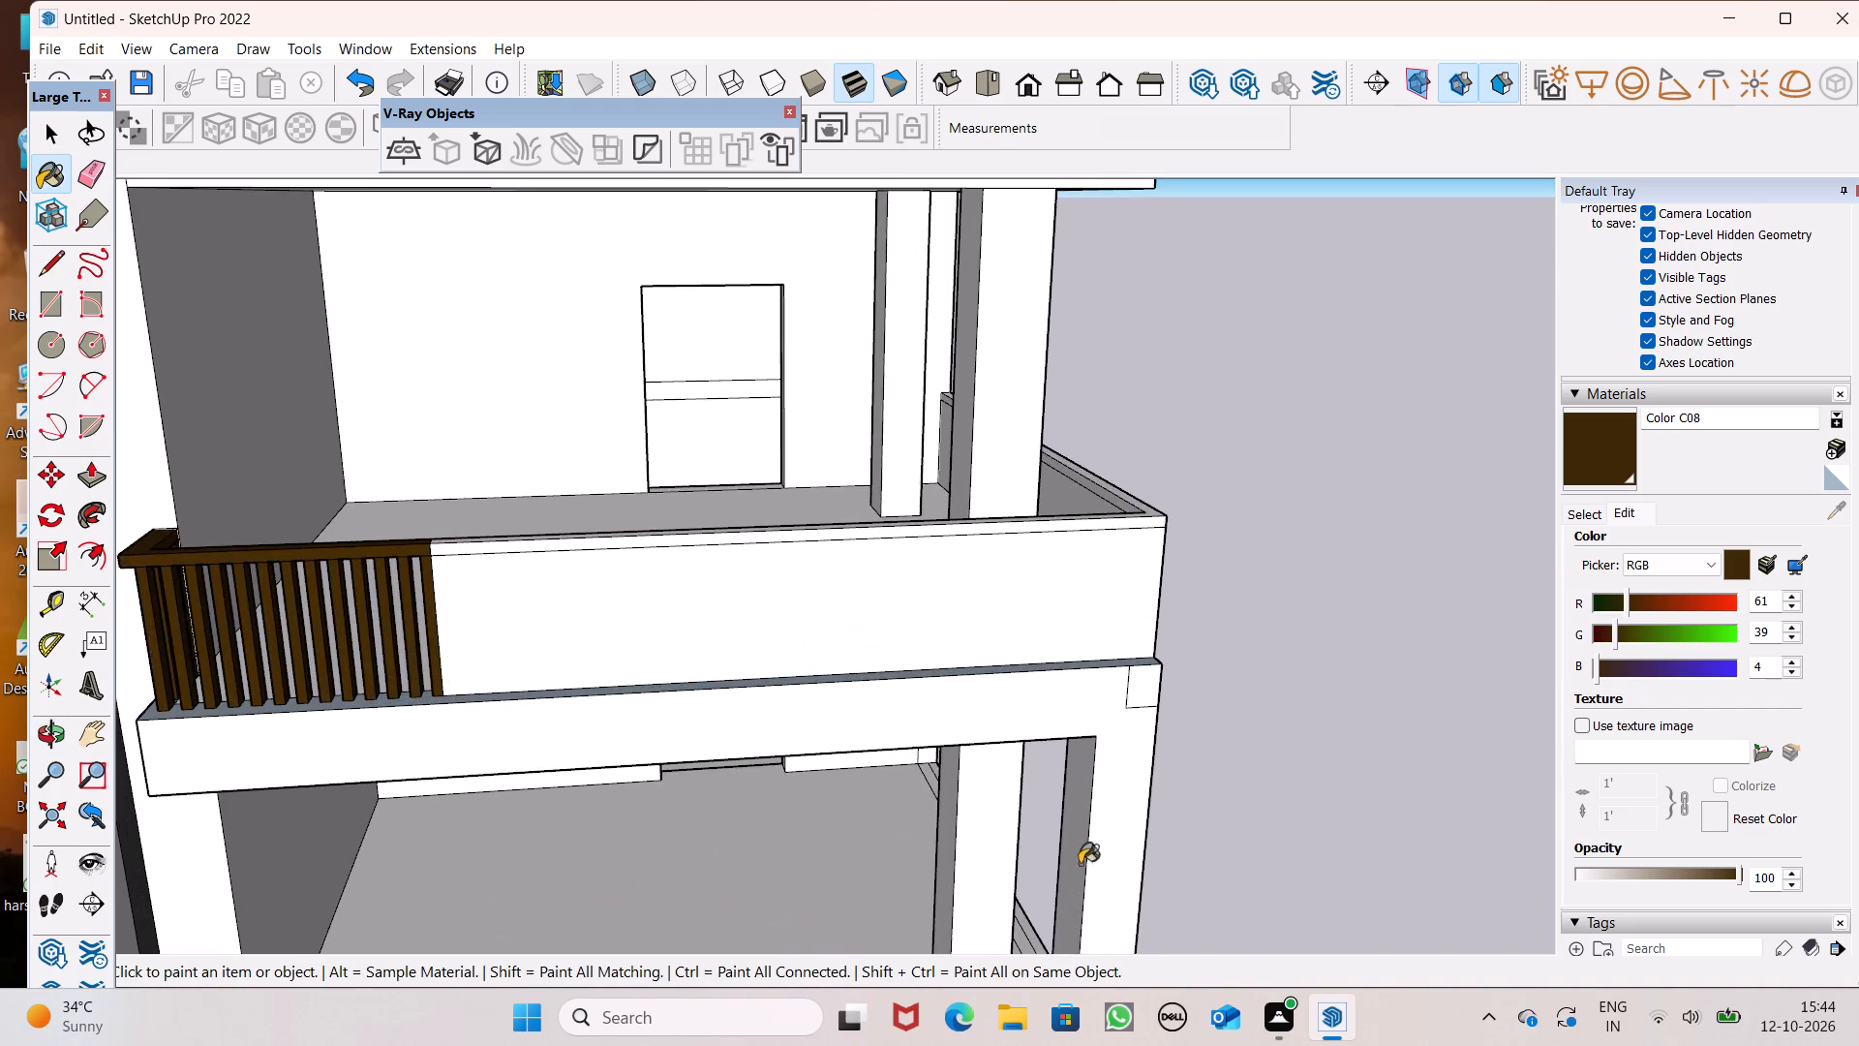
Paint the outer face and top of the middle balcony's unpainted front rail section beside the corner column with Color C08.
scroll(1062, 902, up, 1)
scroll(970, 578, down, 3)
scroll(1058, 821, down, 5)
scroll(989, 896, up, 16)
click(1021, 797)
click(1021, 809)
click(1015, 791)
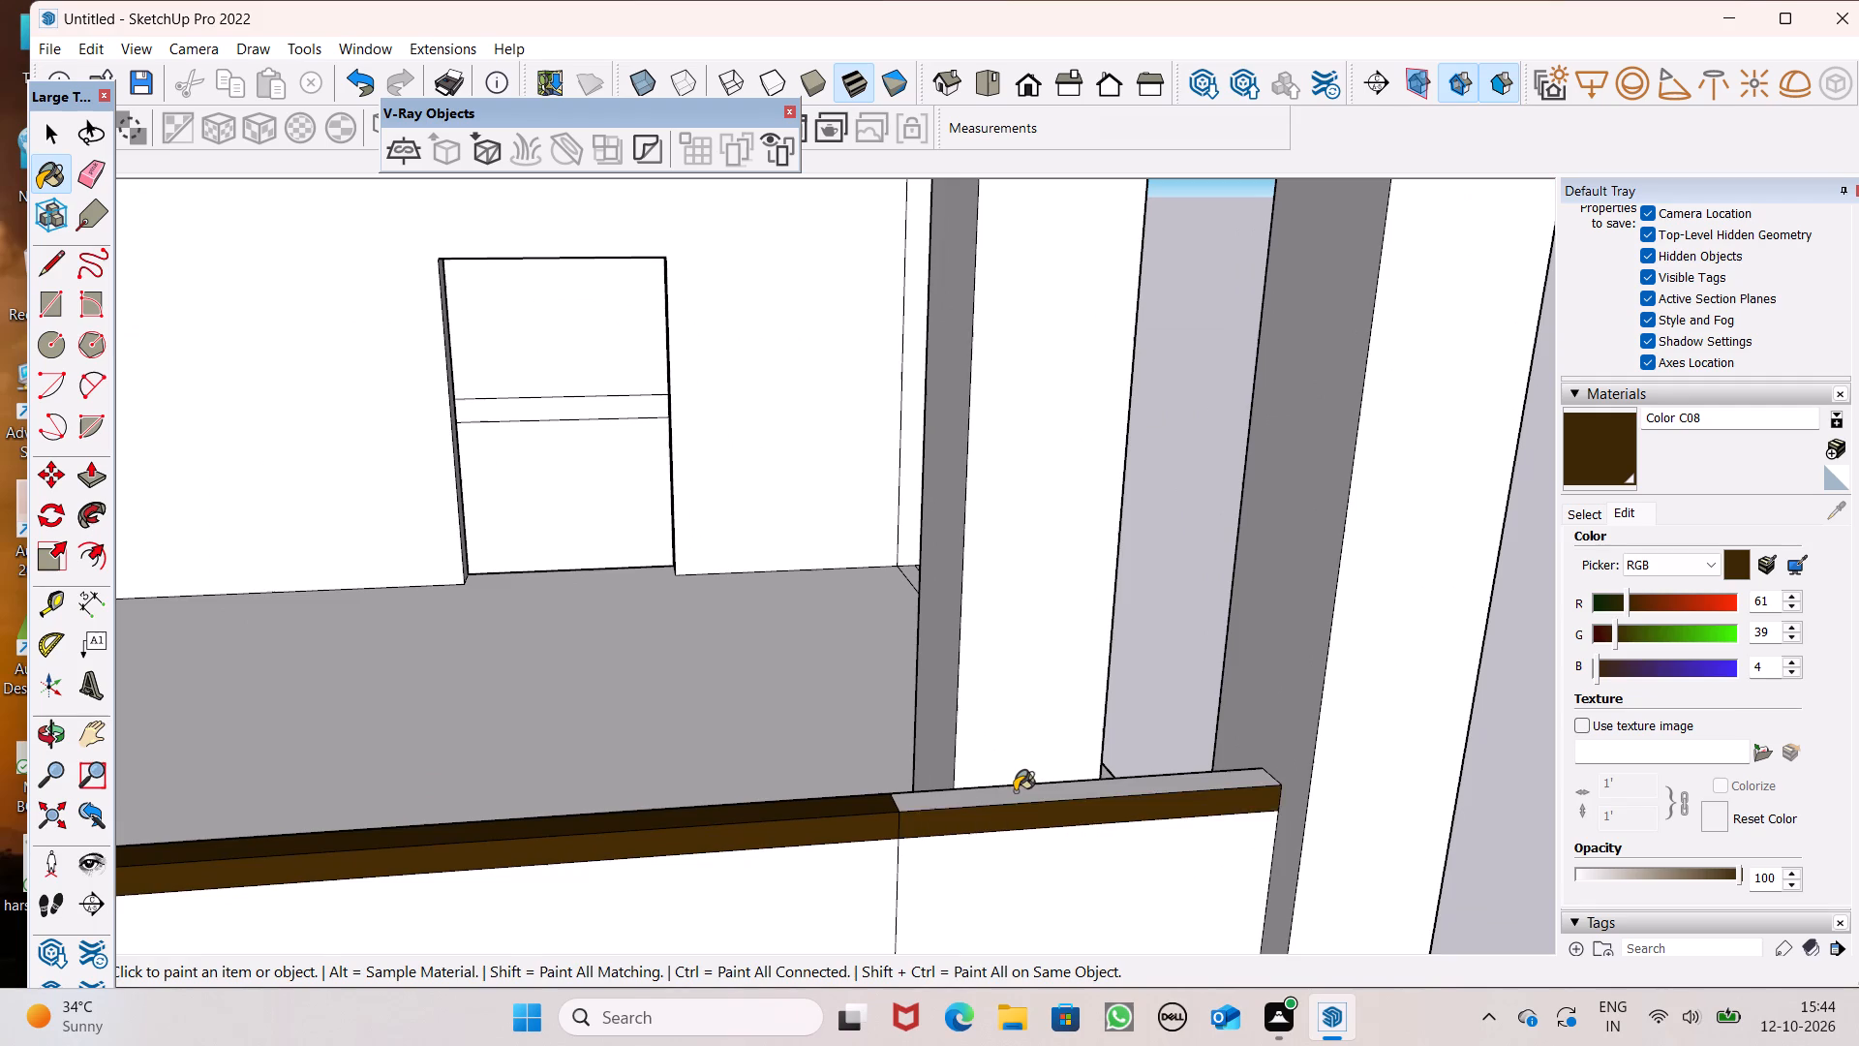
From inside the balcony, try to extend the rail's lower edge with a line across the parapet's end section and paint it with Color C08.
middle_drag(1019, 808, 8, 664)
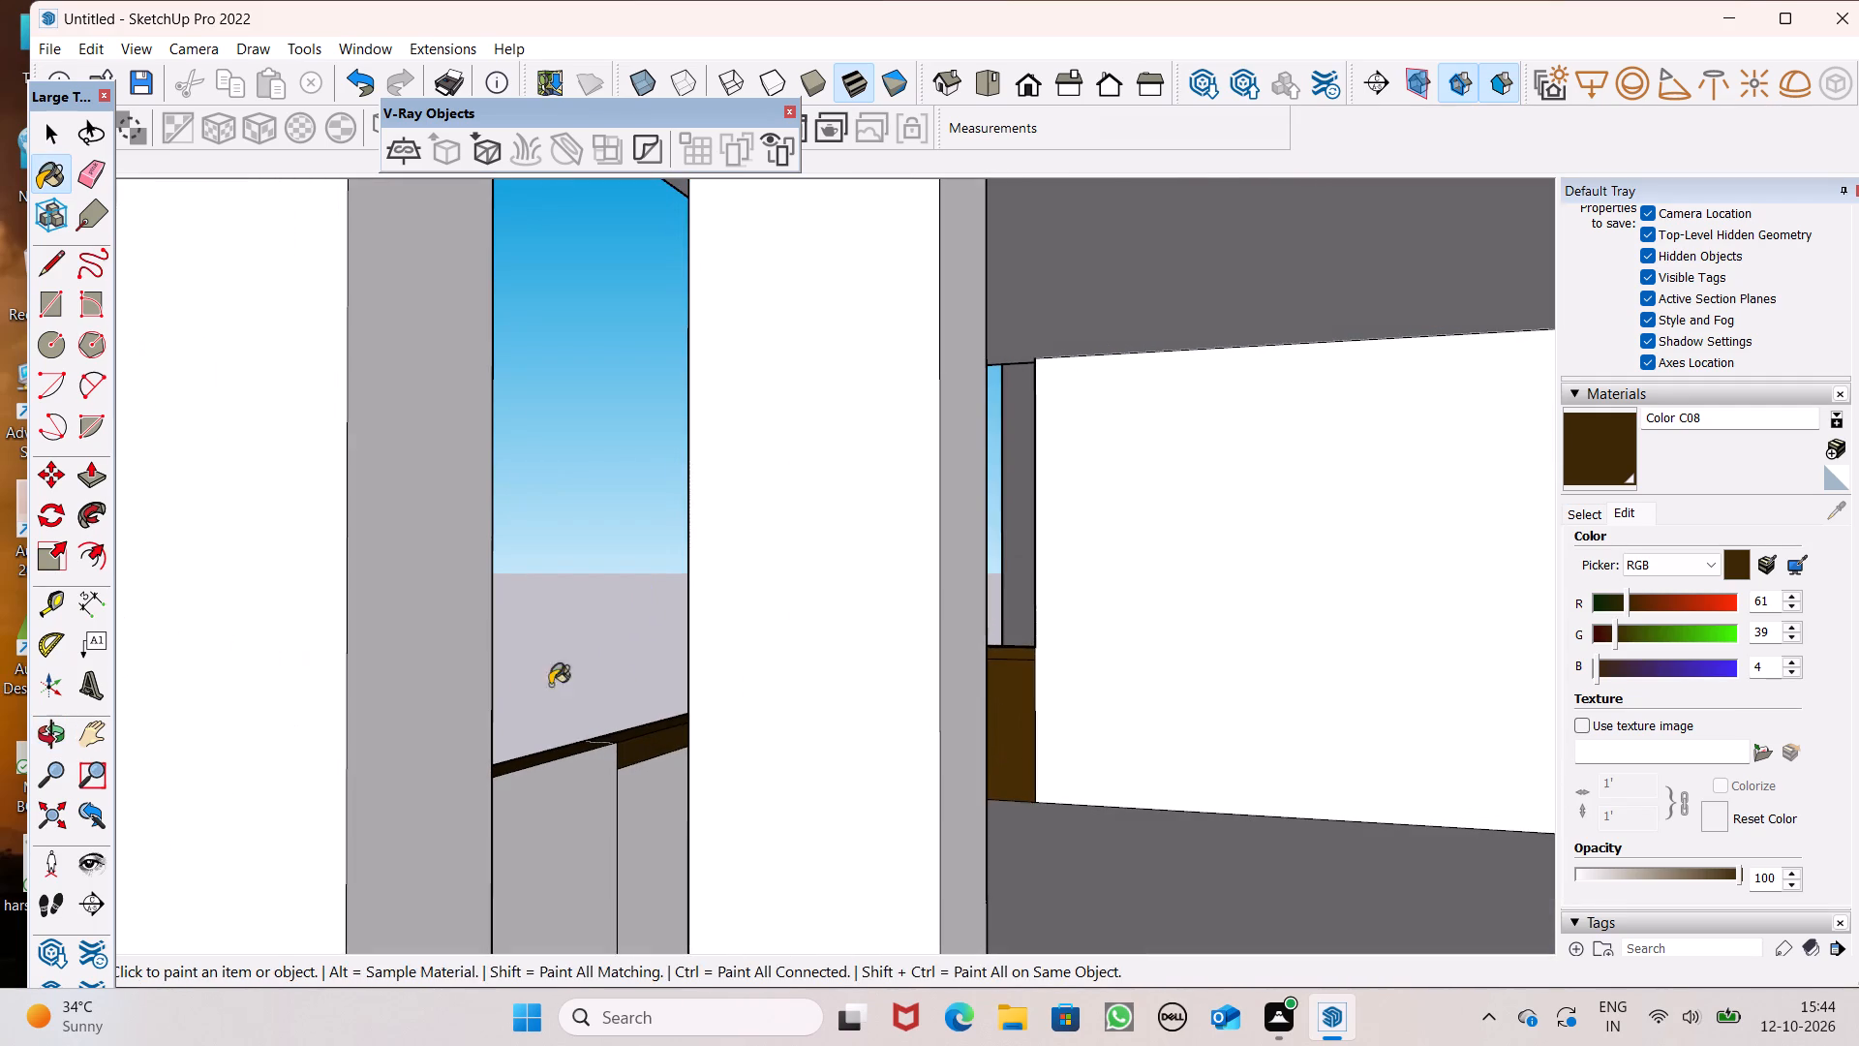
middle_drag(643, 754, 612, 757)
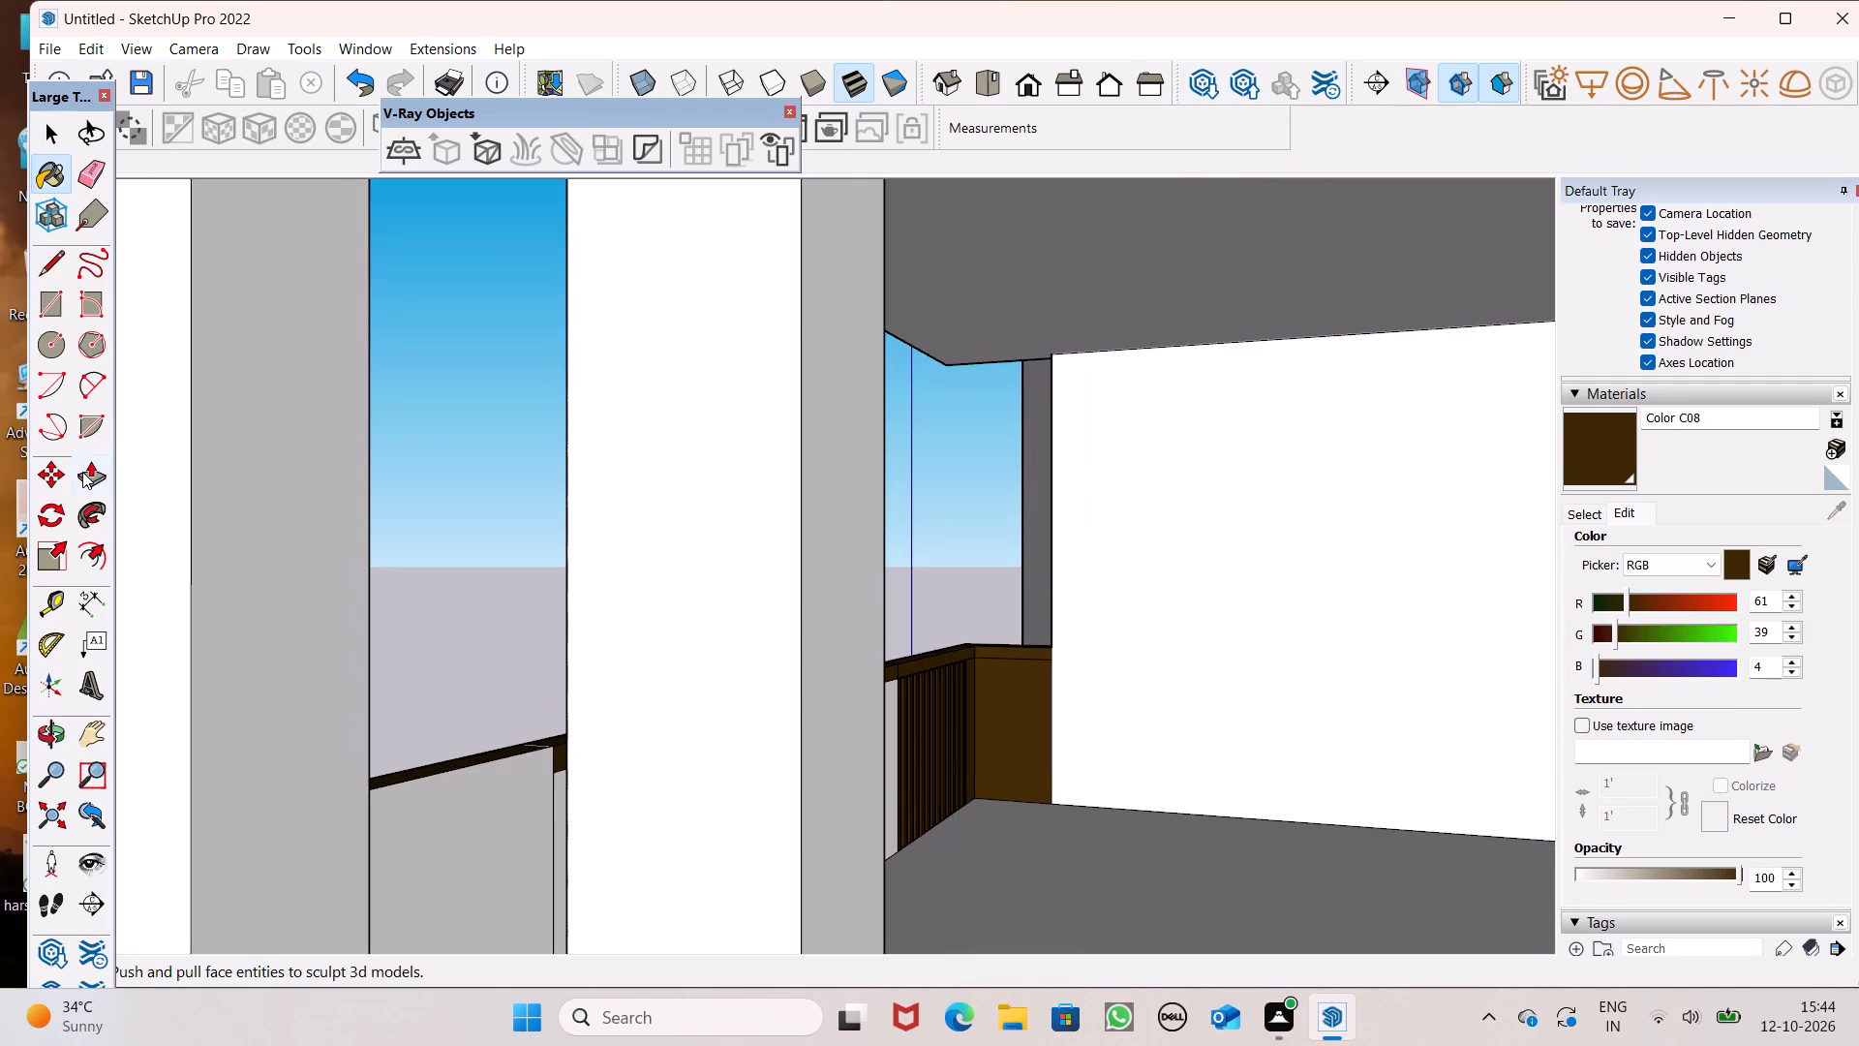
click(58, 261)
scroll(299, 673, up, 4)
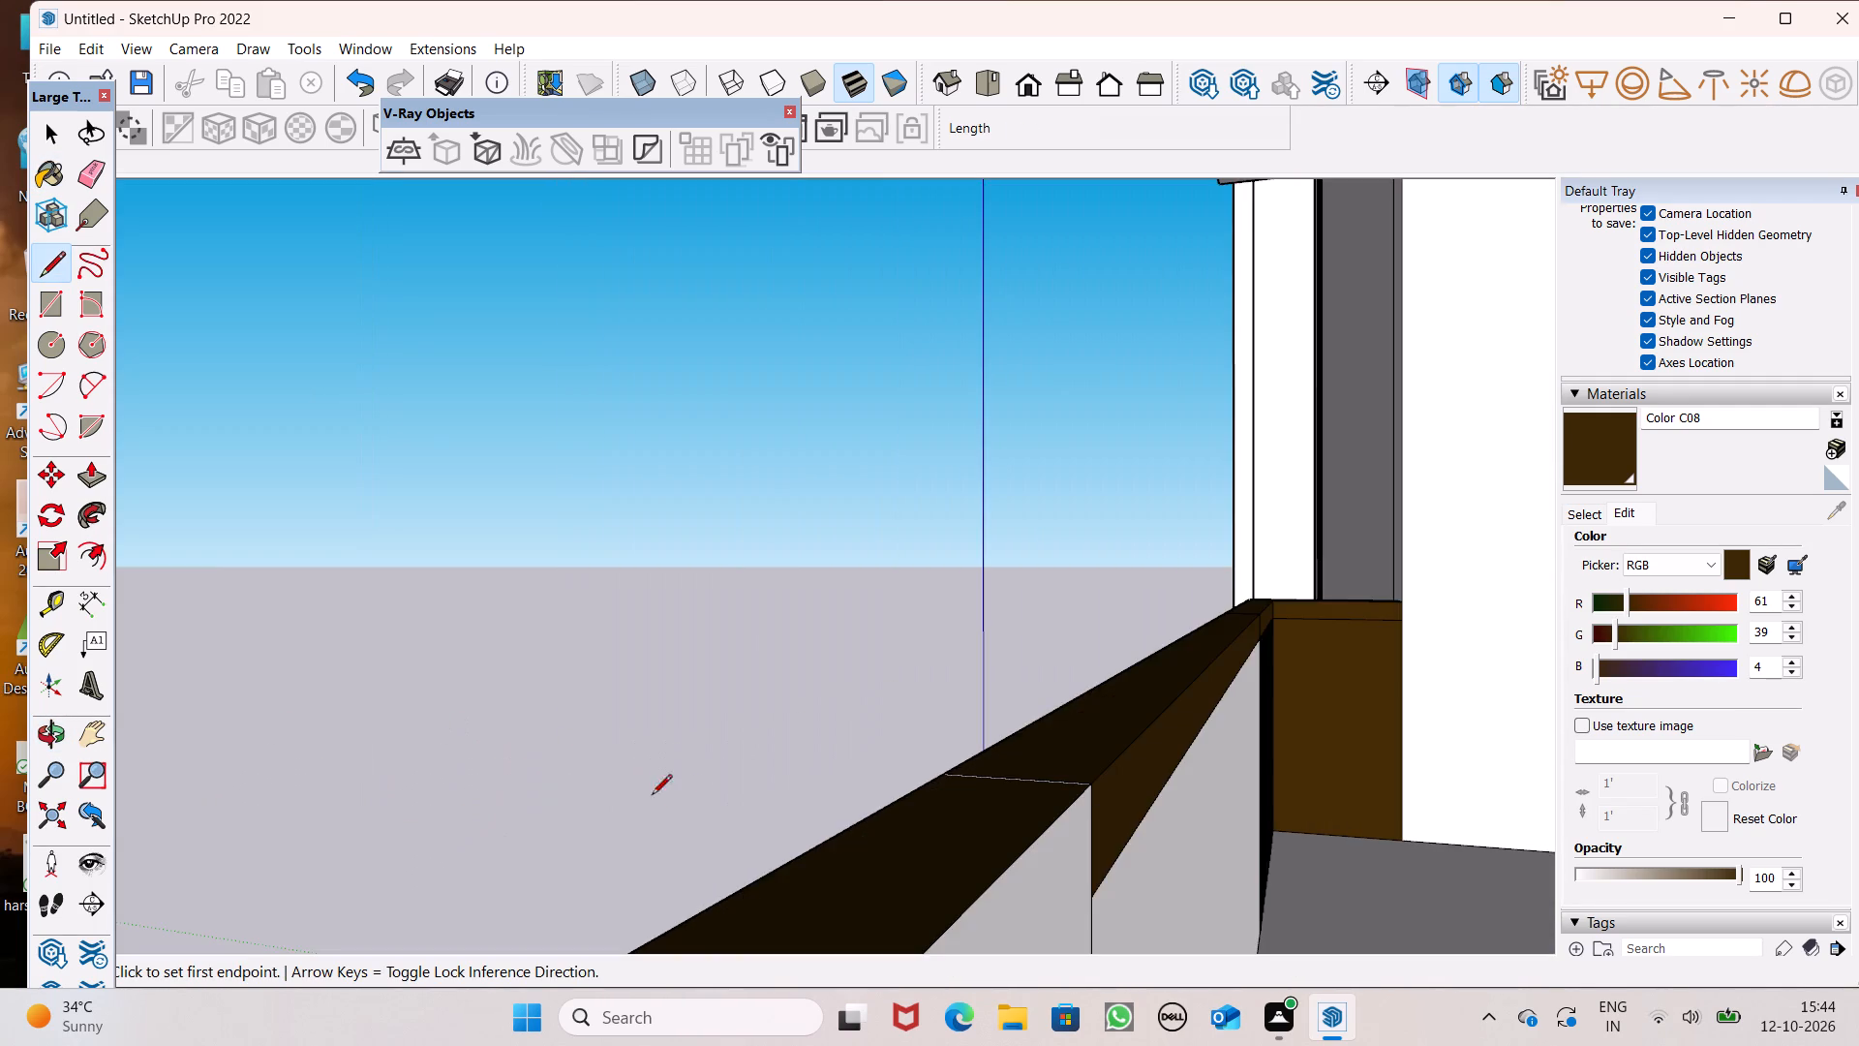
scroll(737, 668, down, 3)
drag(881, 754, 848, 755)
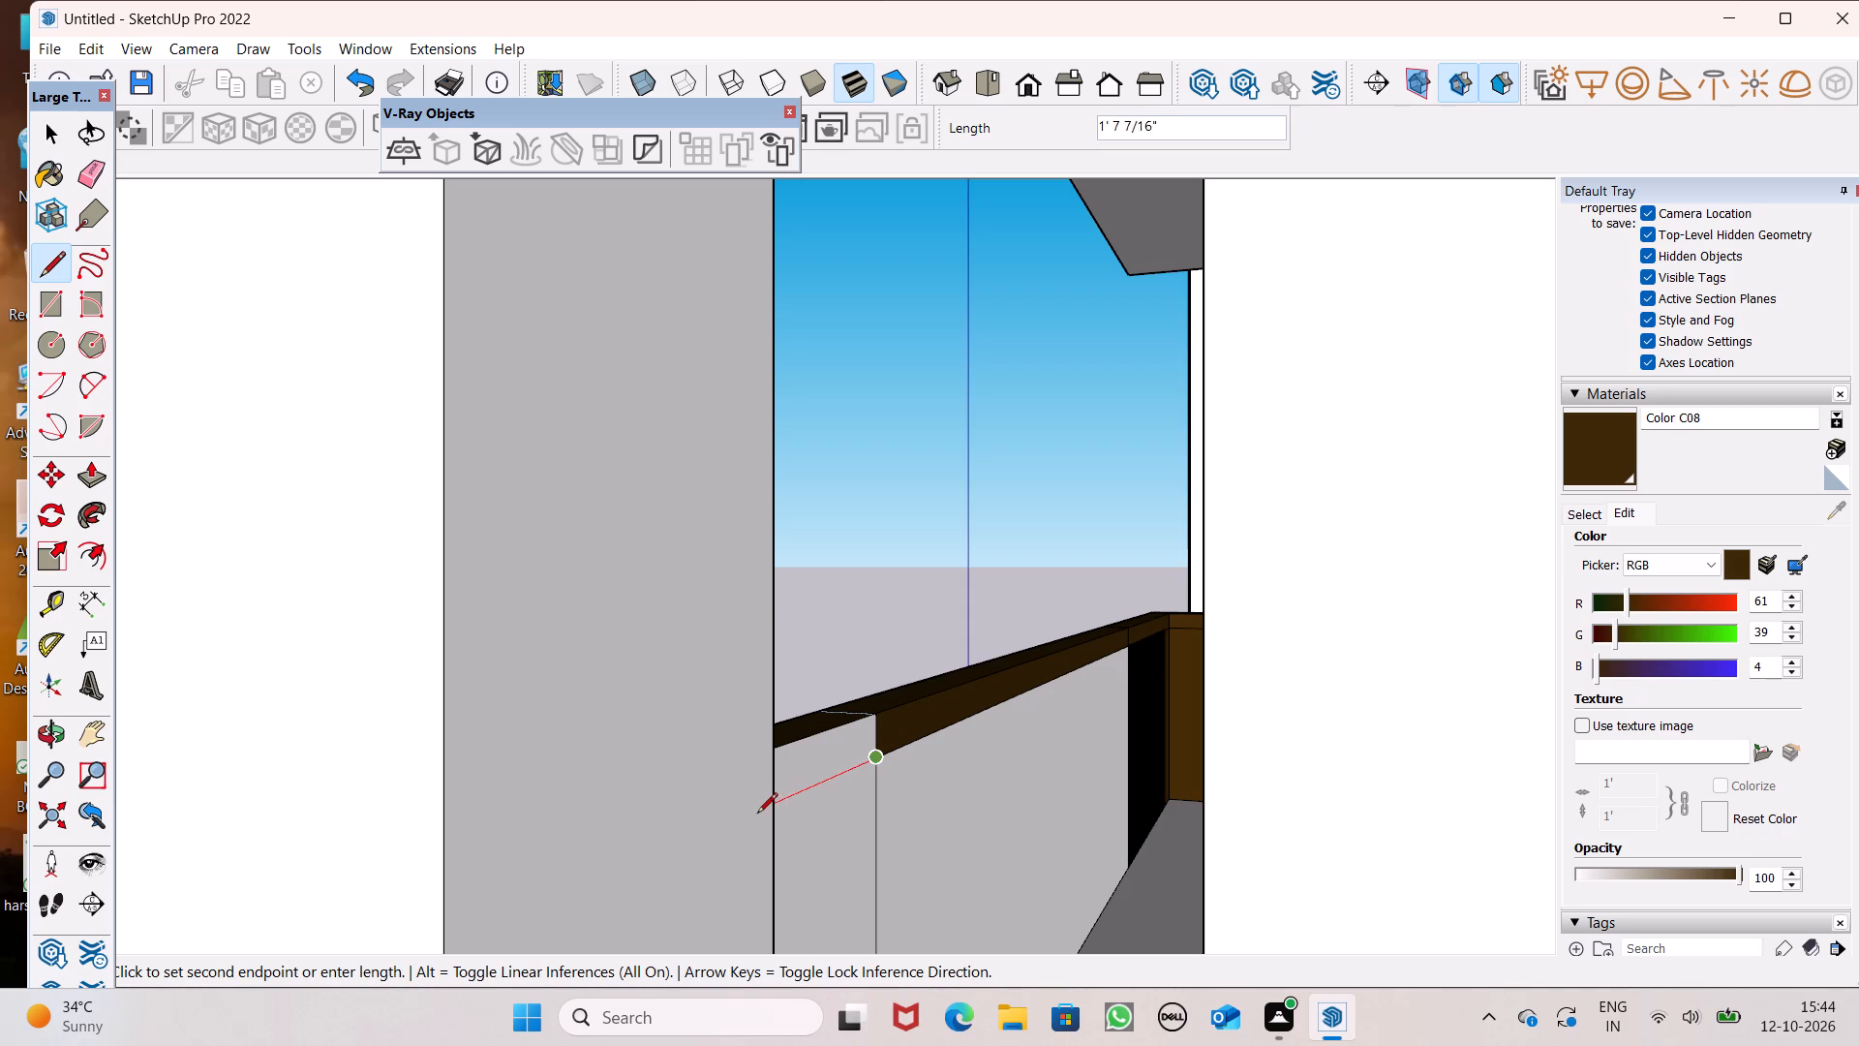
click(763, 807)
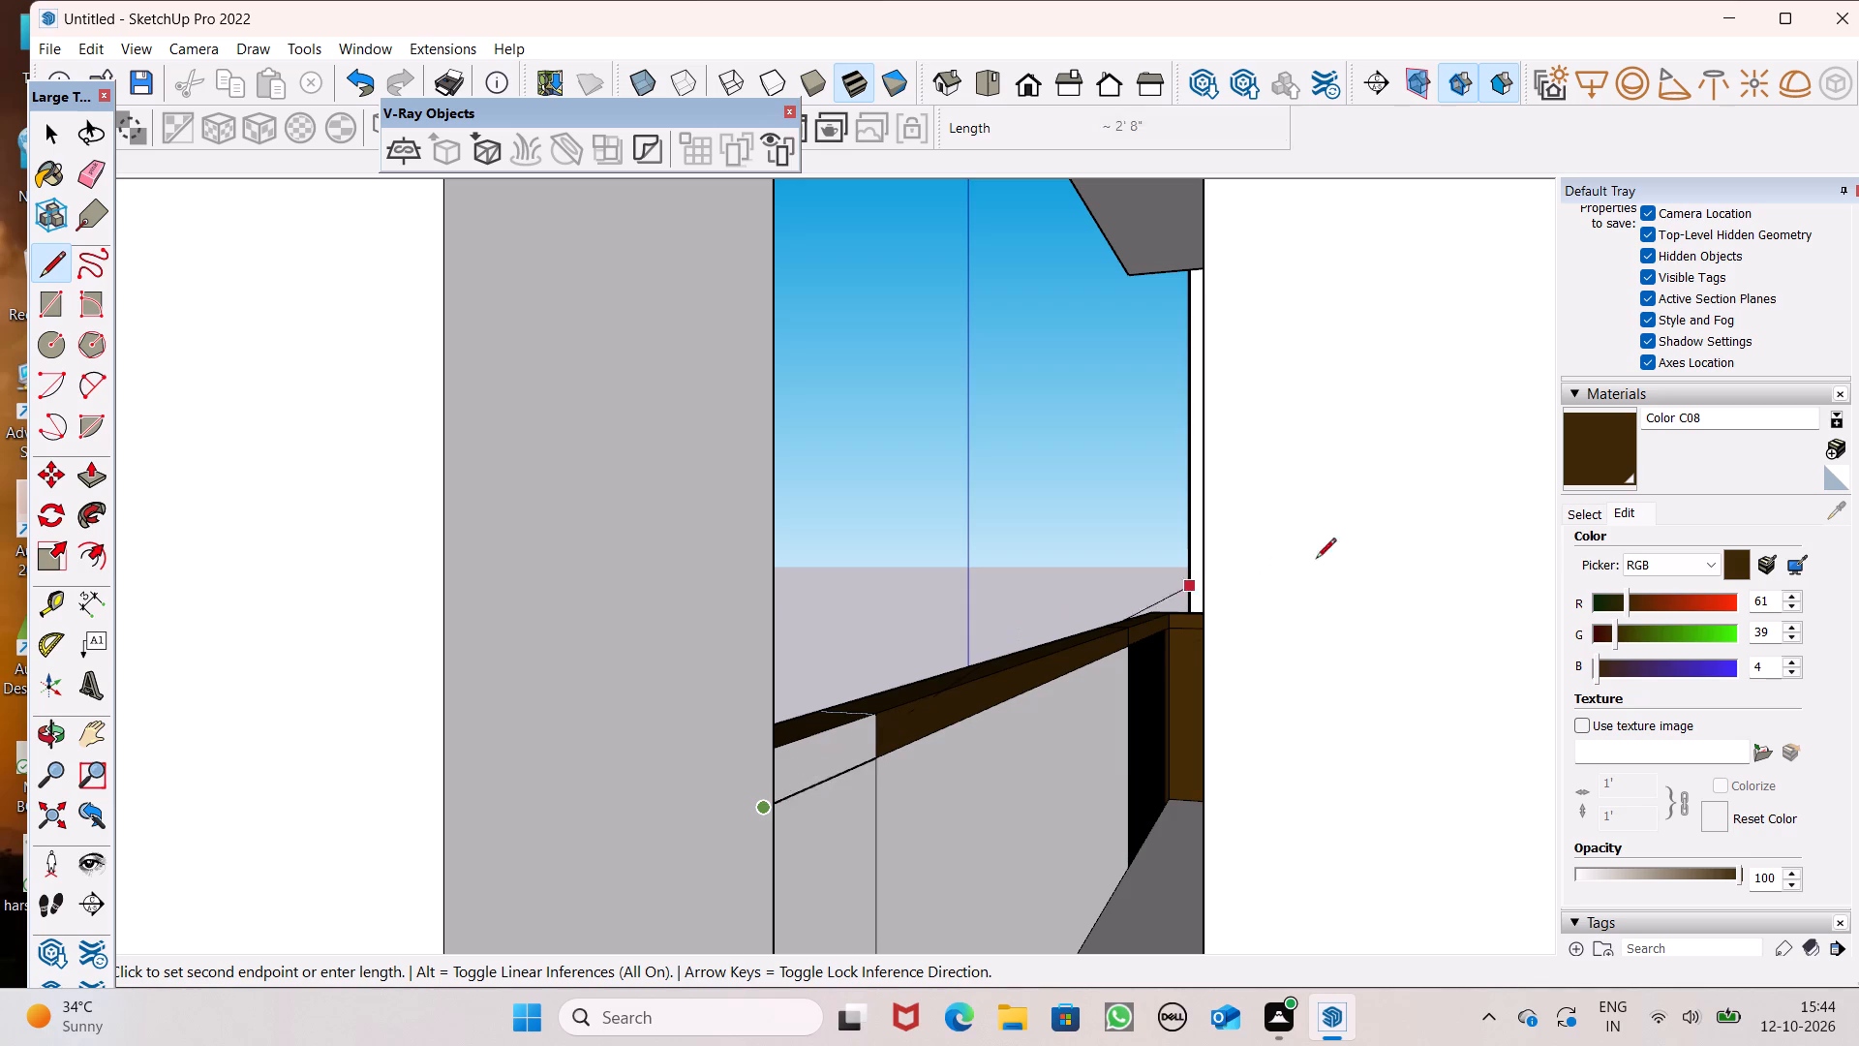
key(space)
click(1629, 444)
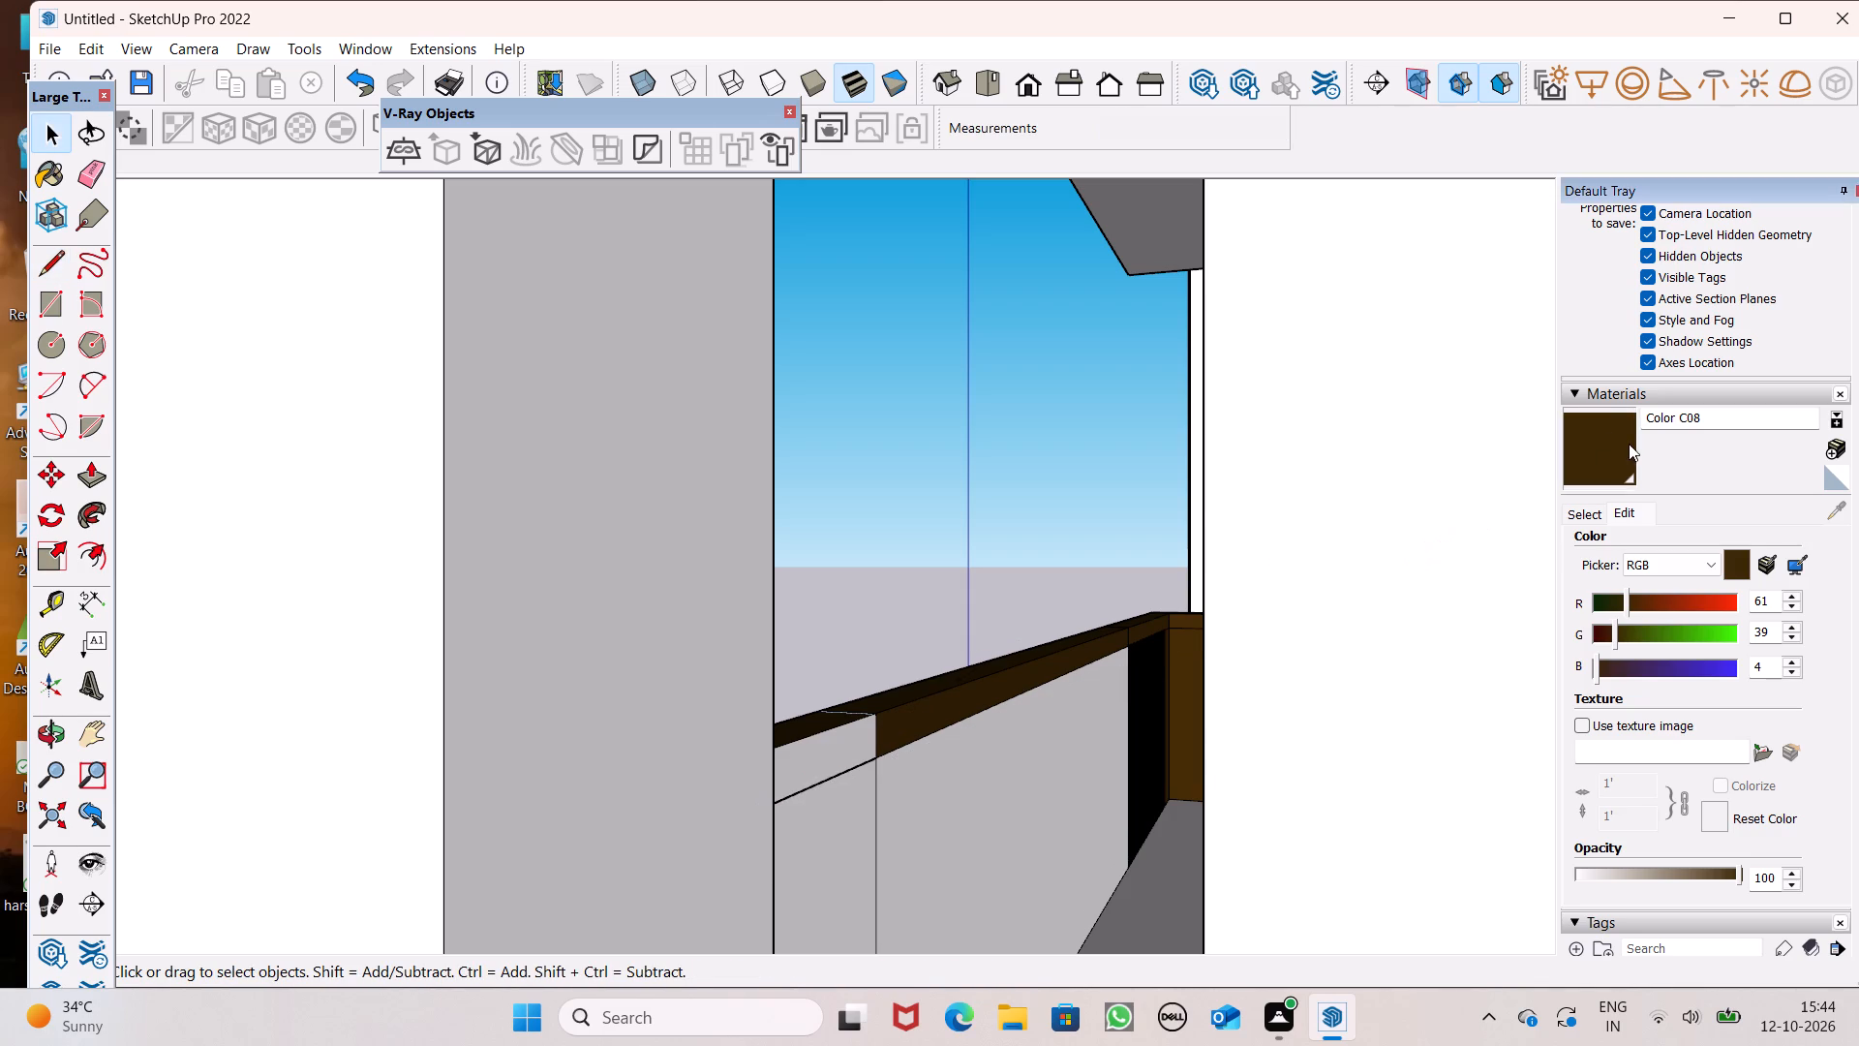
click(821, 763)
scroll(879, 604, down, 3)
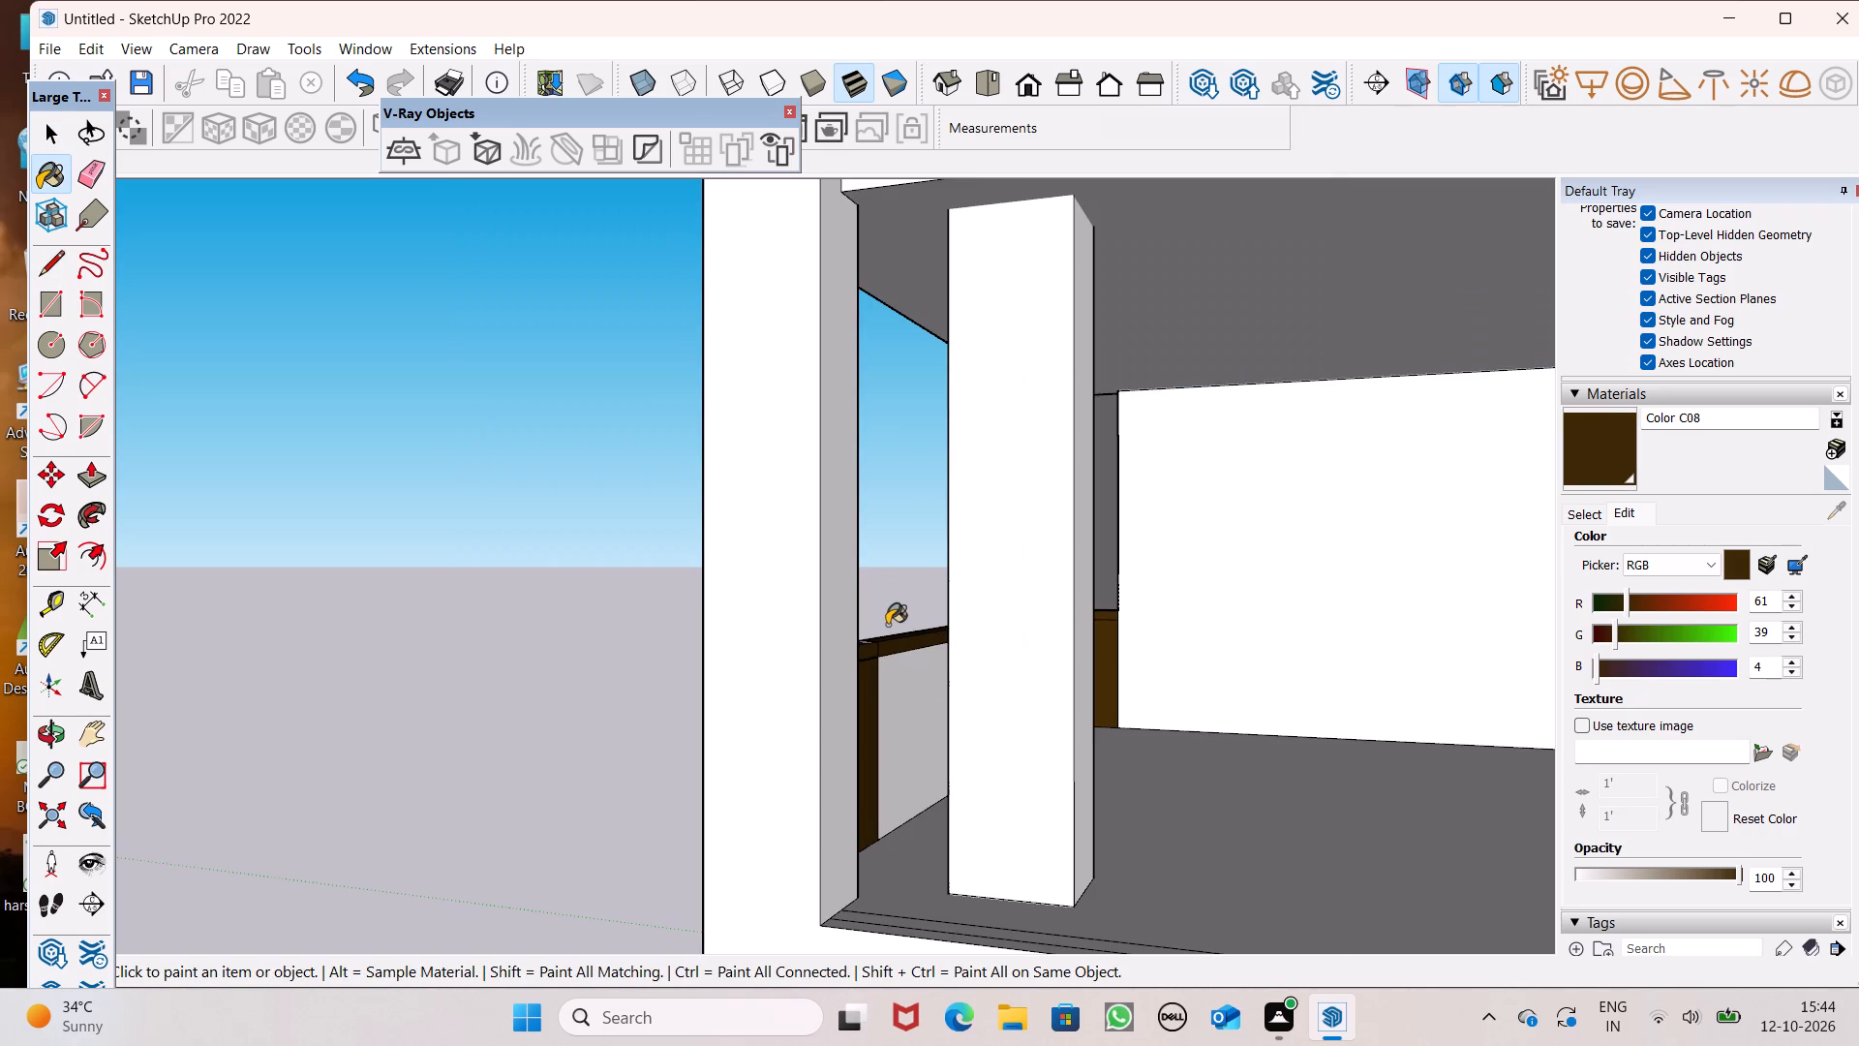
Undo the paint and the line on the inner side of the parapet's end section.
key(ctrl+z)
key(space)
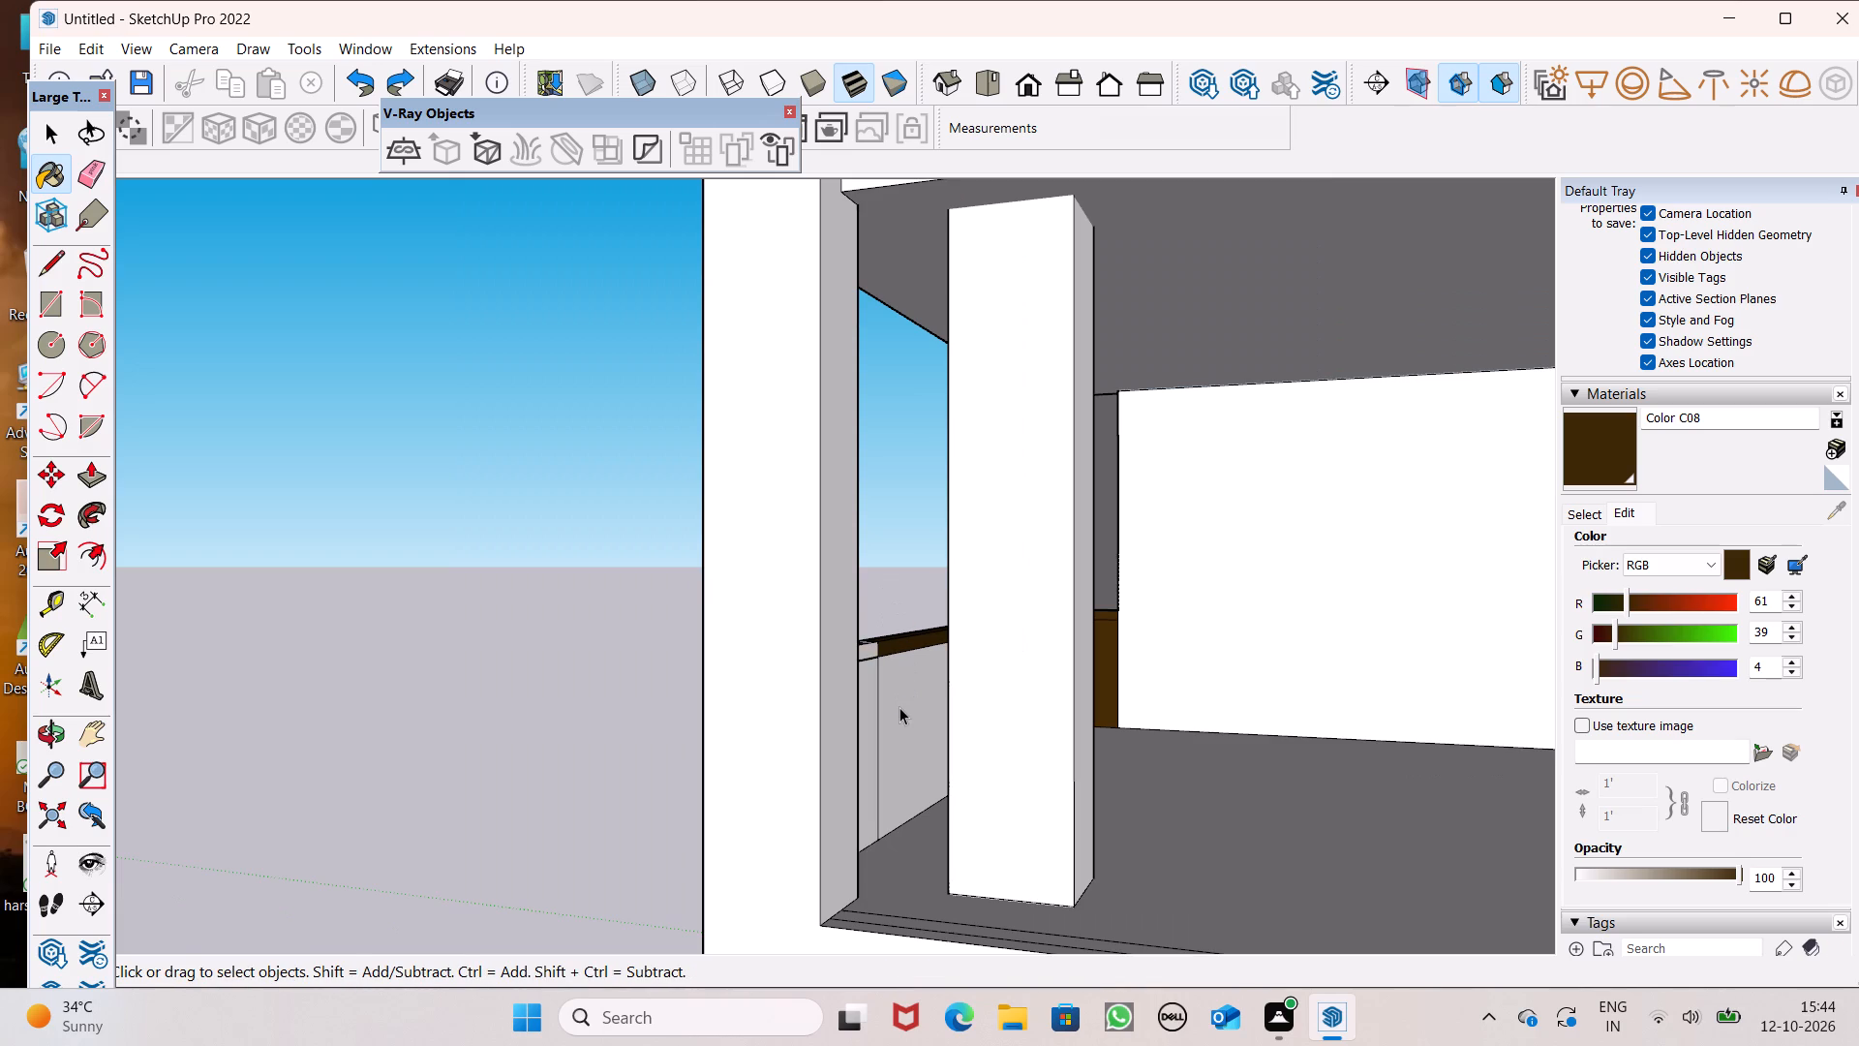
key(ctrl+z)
Draw a line about 3' 5" long from the inner rail's lower corner to the parapet's end edge, marking off the rail strip.
scroll(894, 701, up, 8)
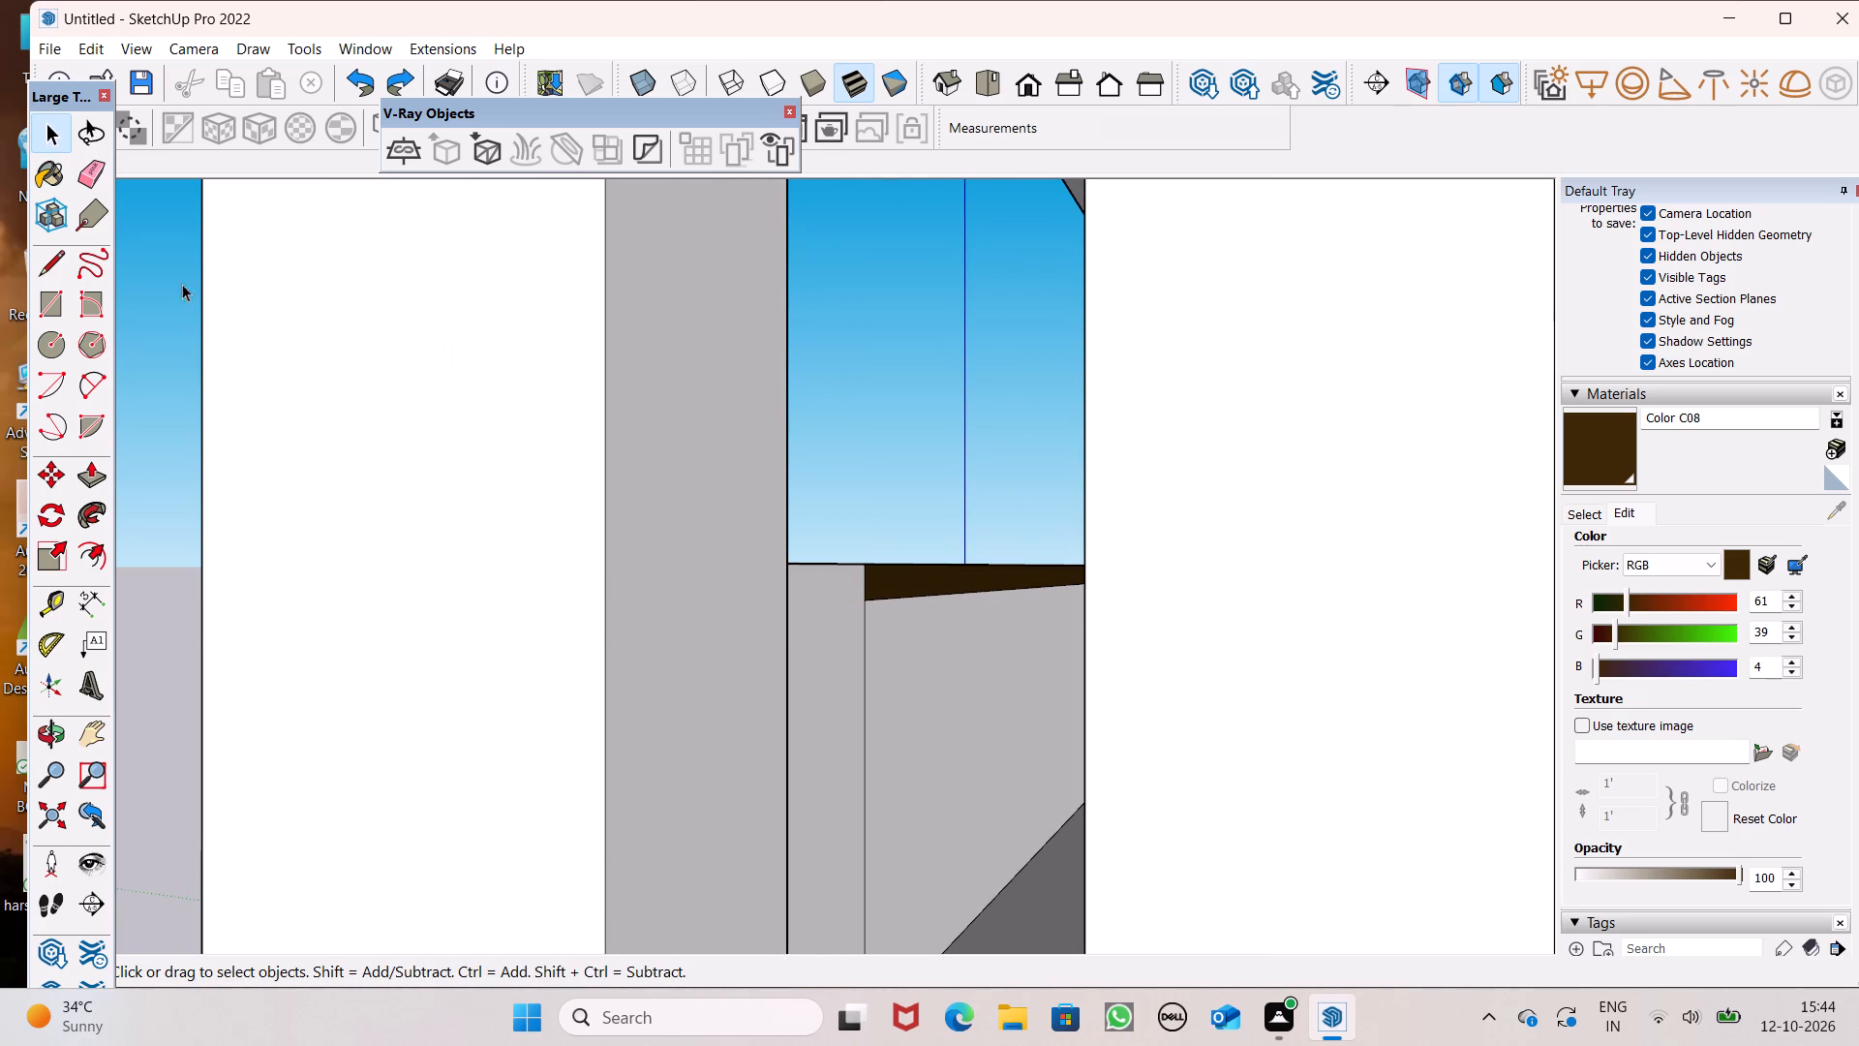
click(50, 272)
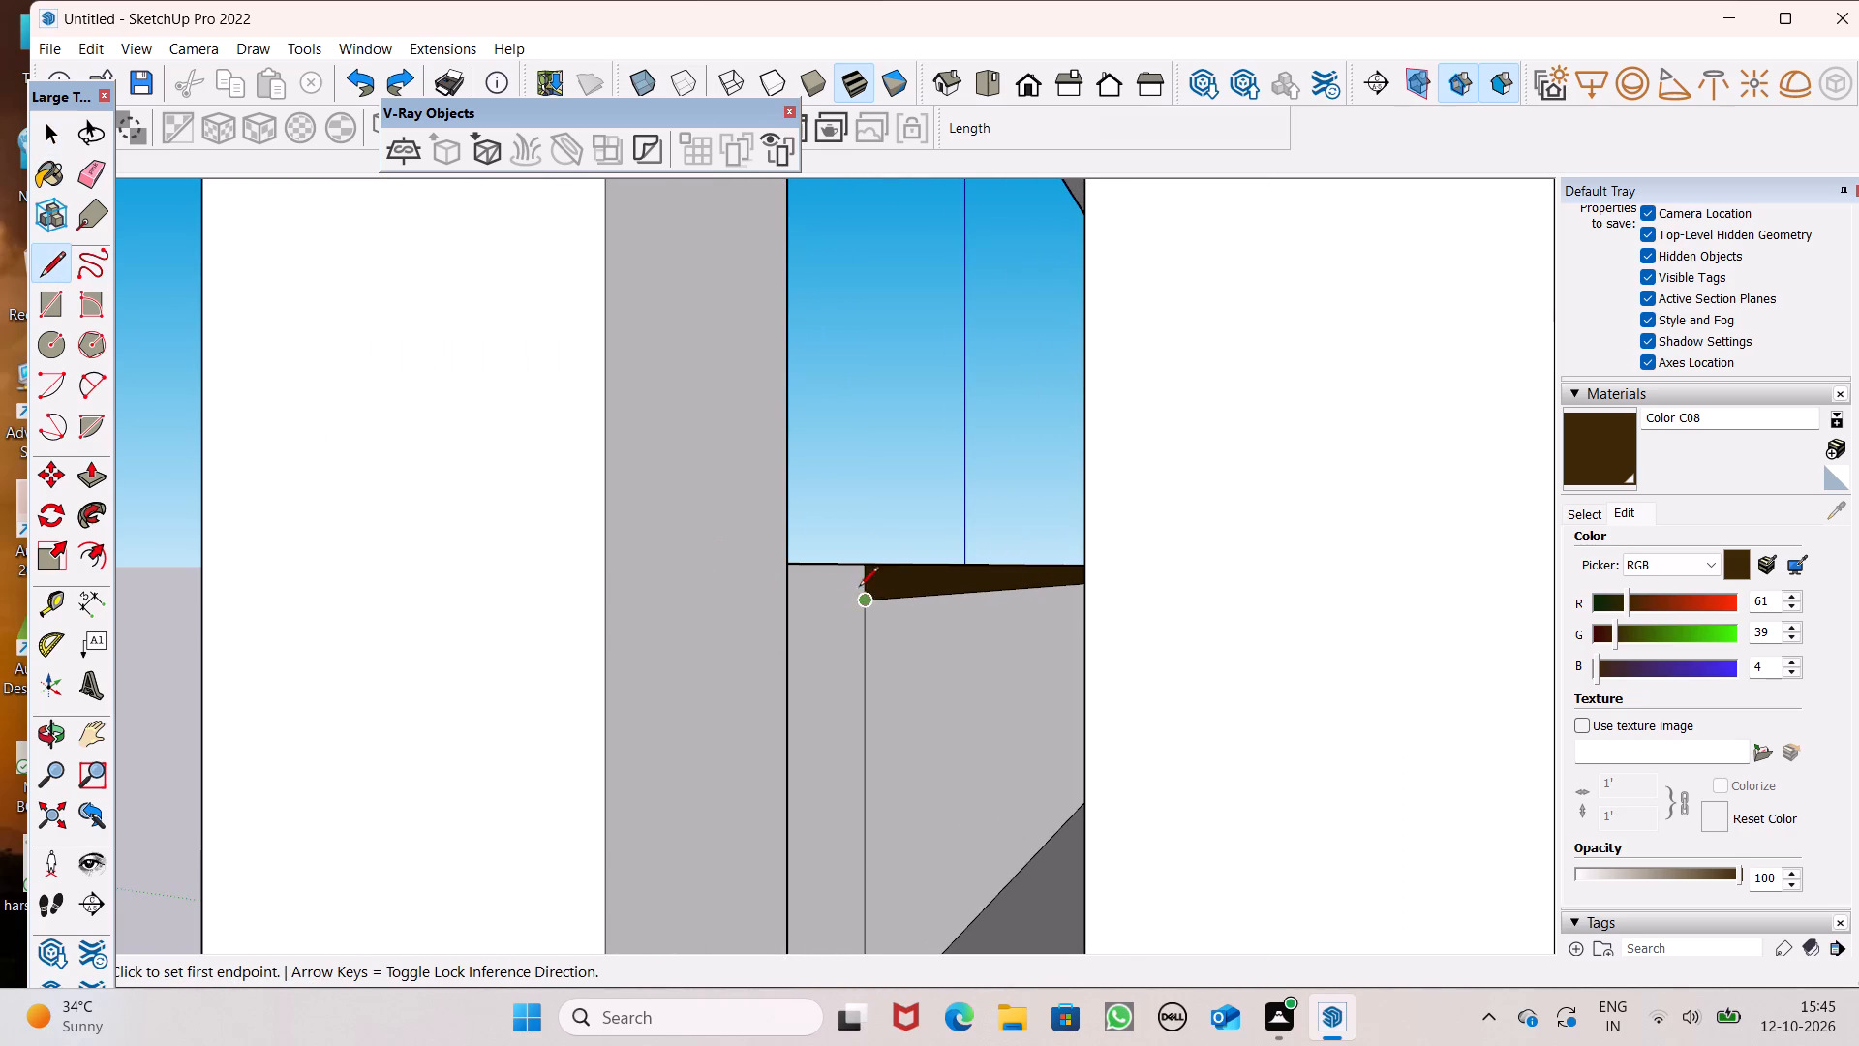
click(874, 596)
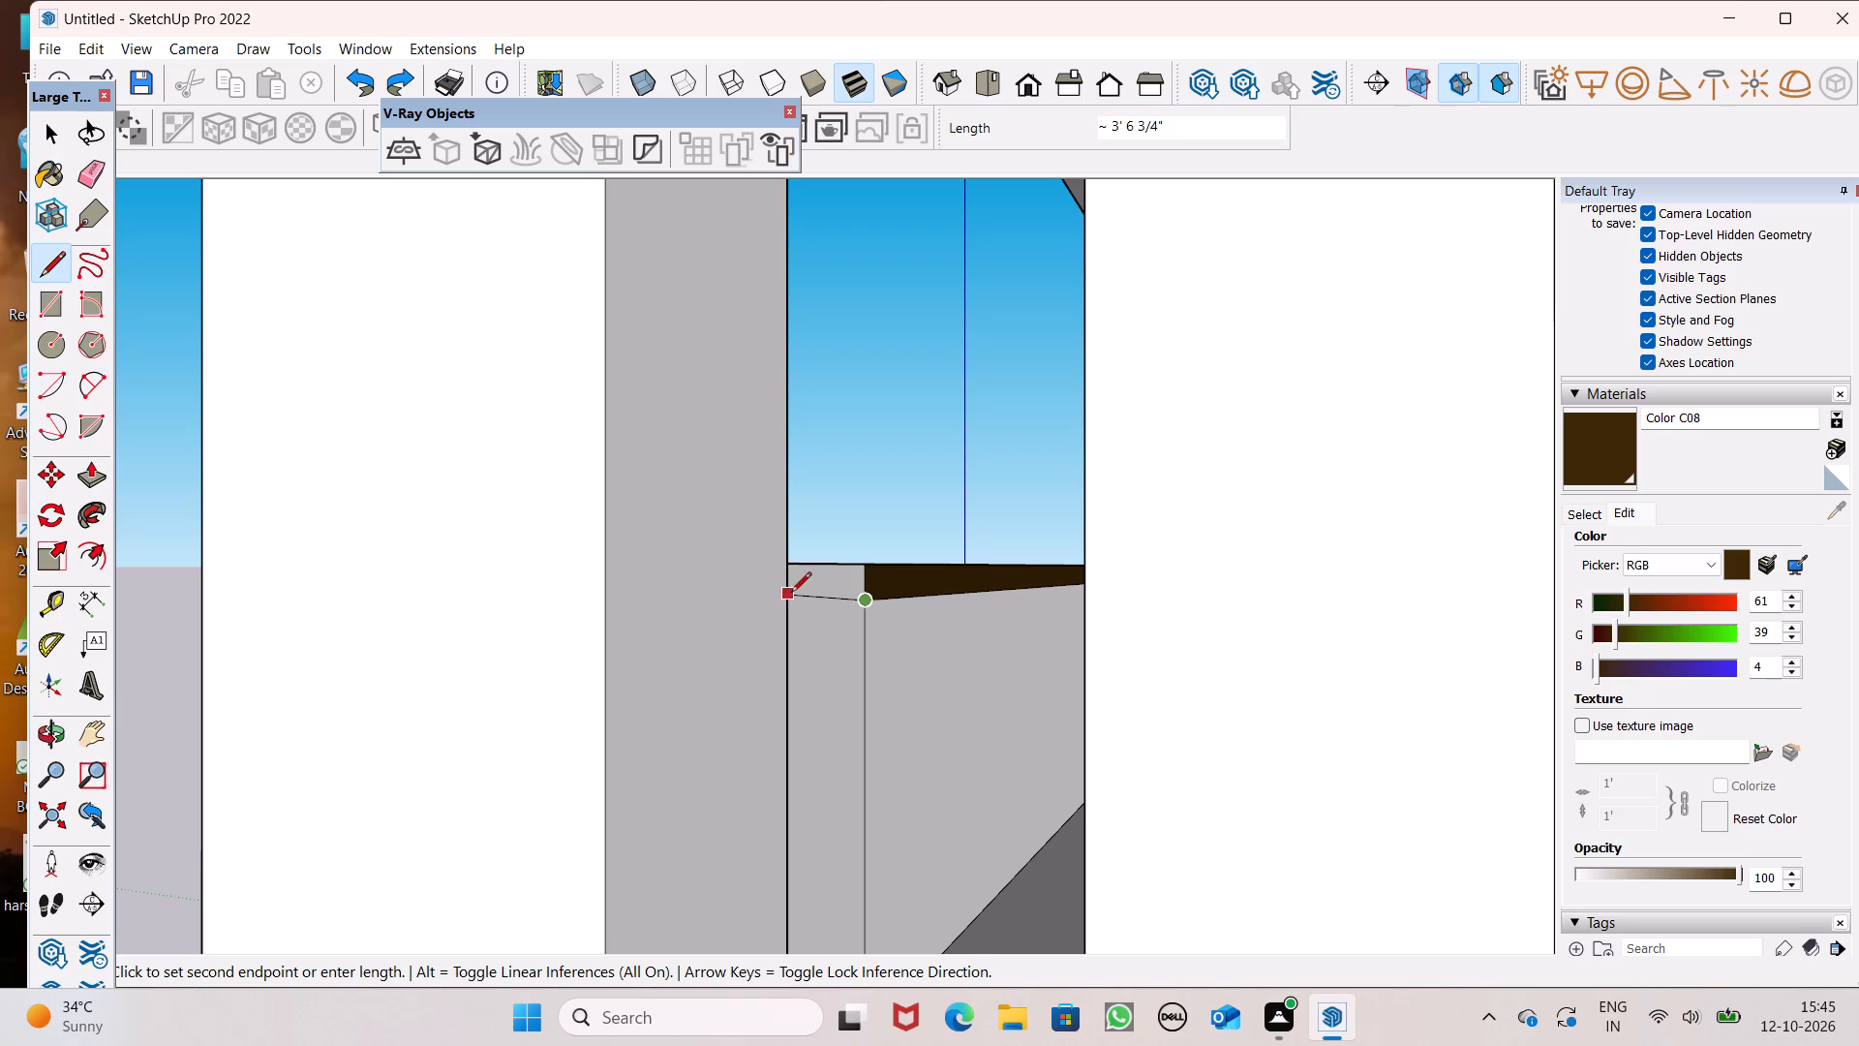
scroll(798, 595, up, 1)
middle_drag(799, 593, 746, 635)
scroll(746, 635, up, 5)
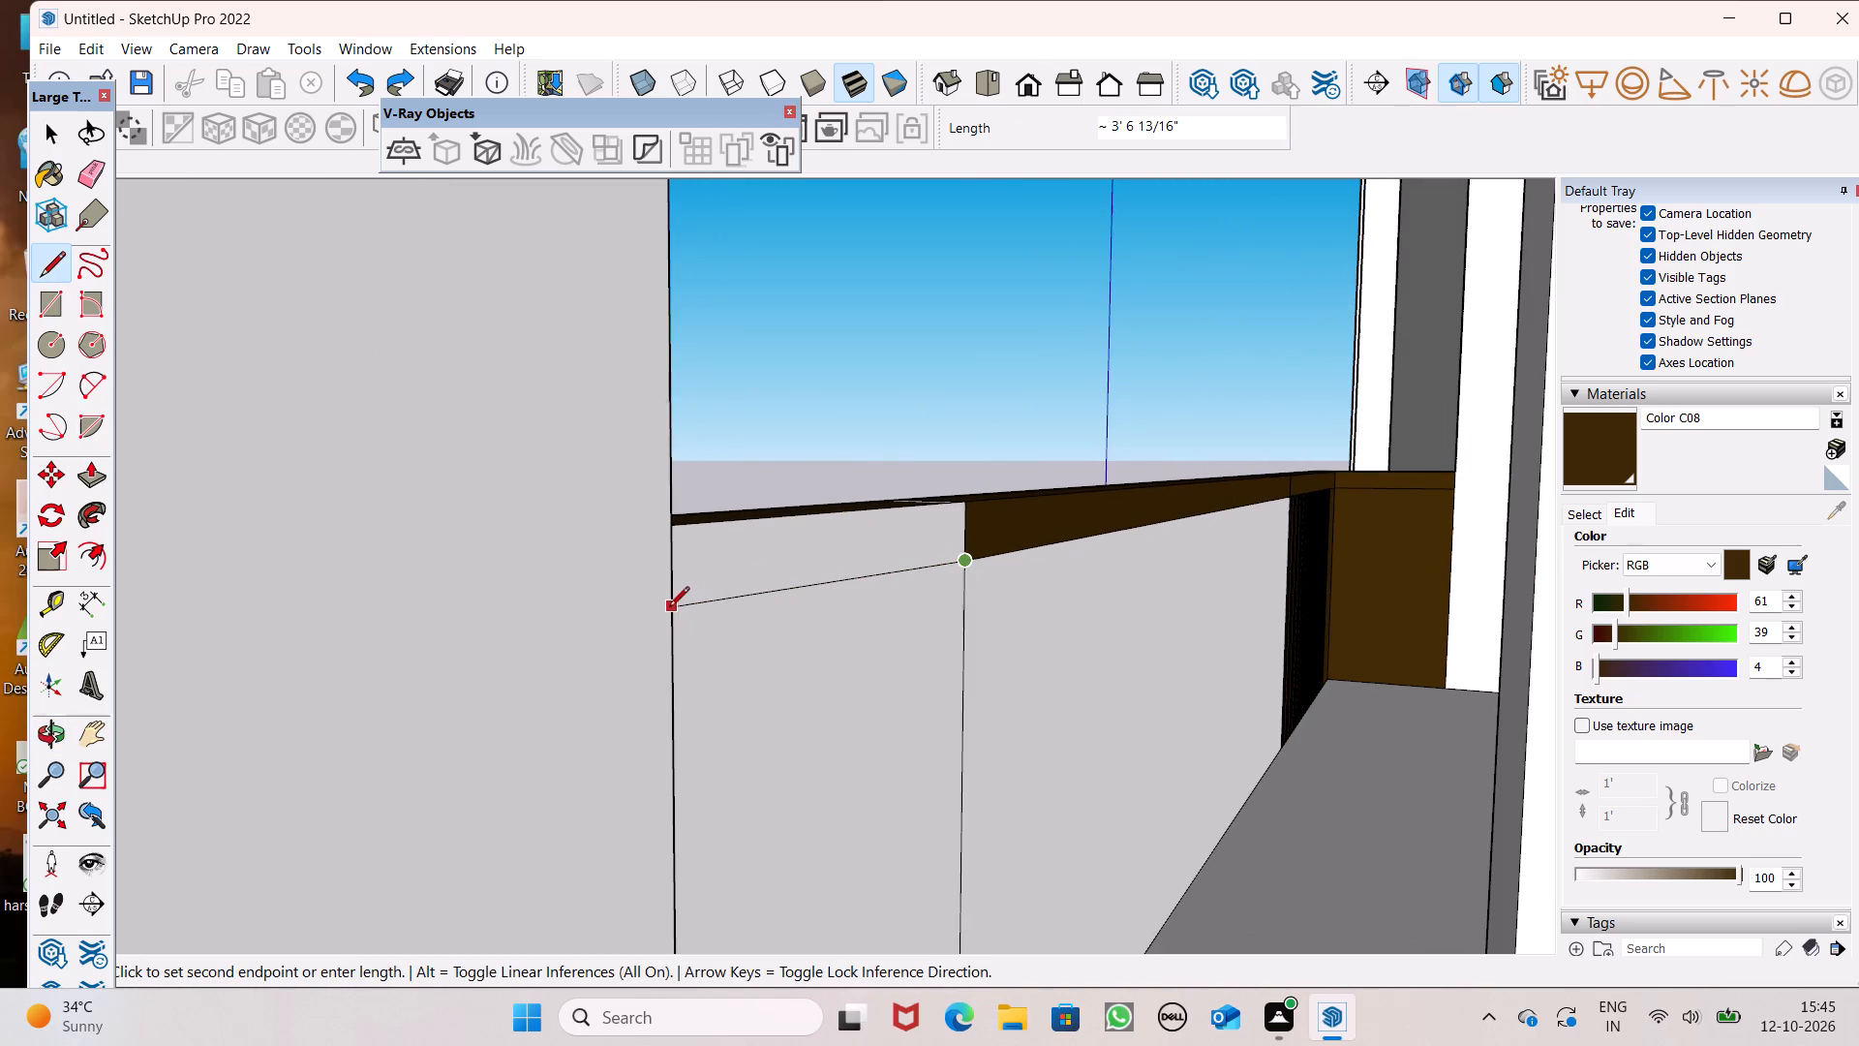
middle_drag(733, 643, 628, 655)
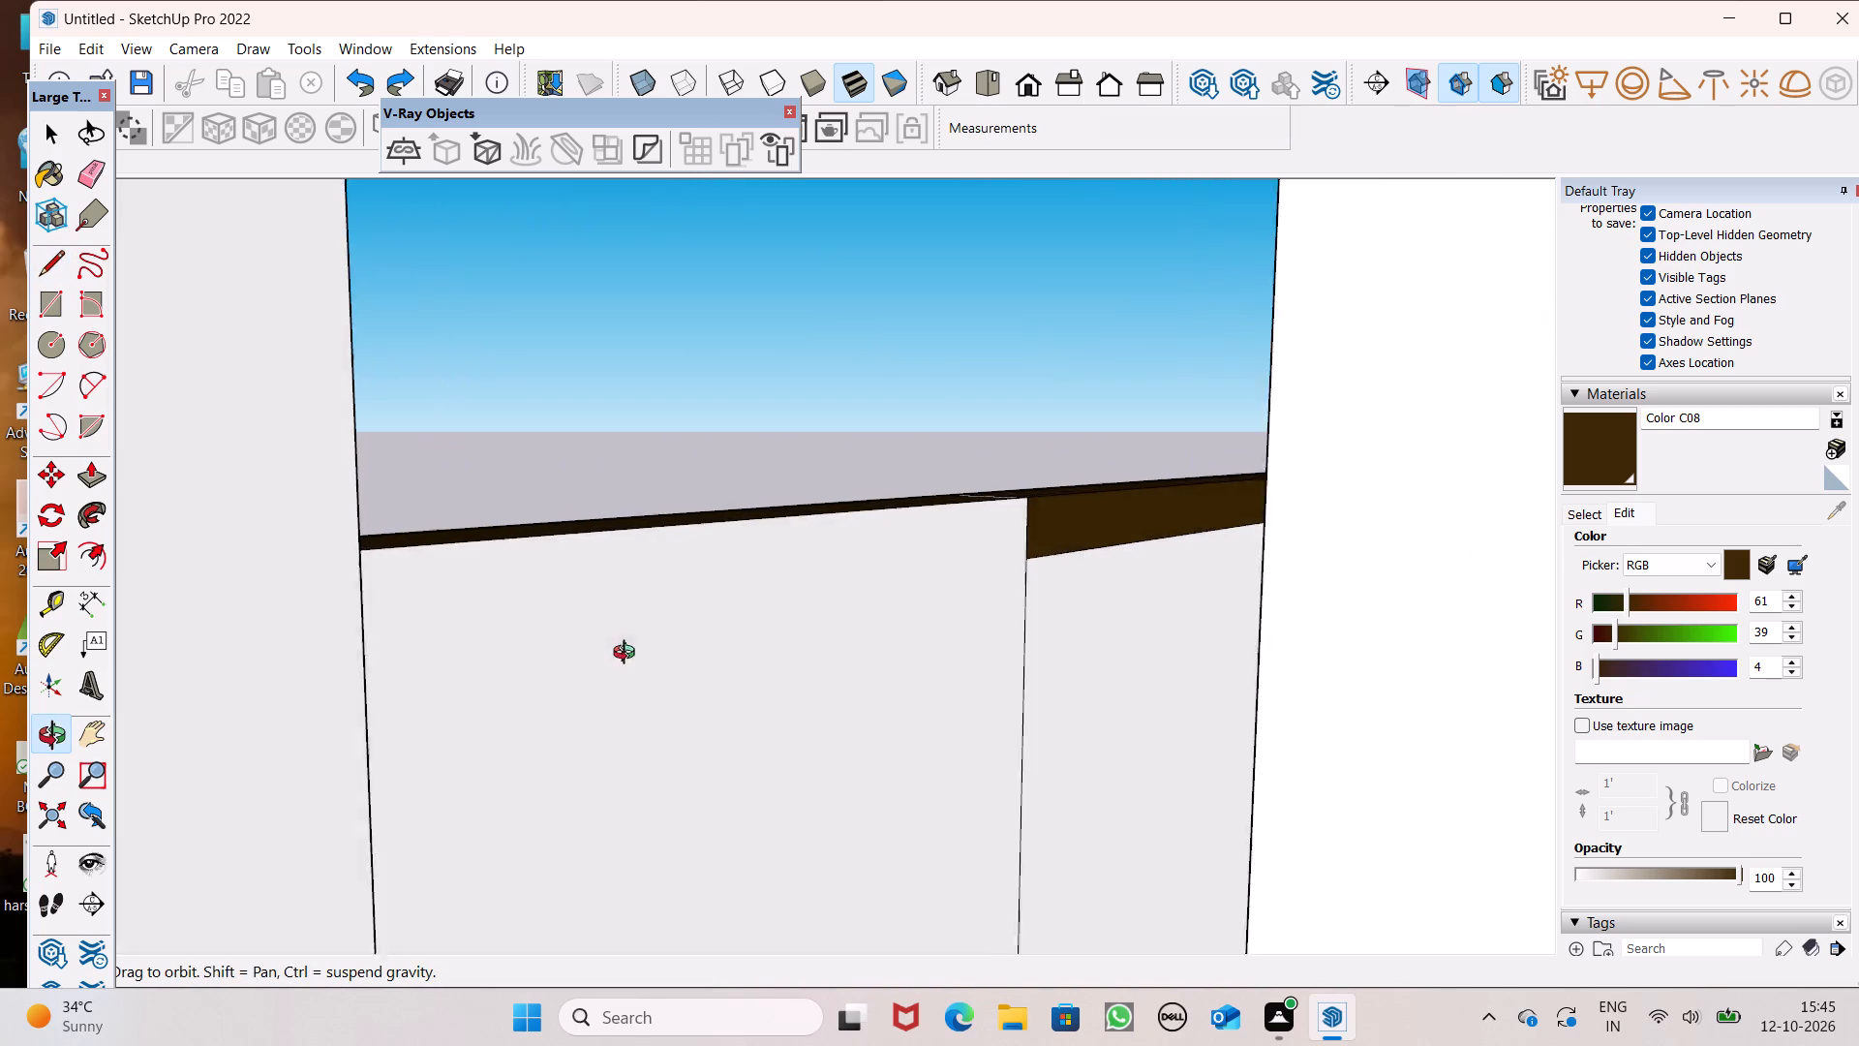
middle_drag(628, 655, 600, 647)
scroll(599, 648, up, 1)
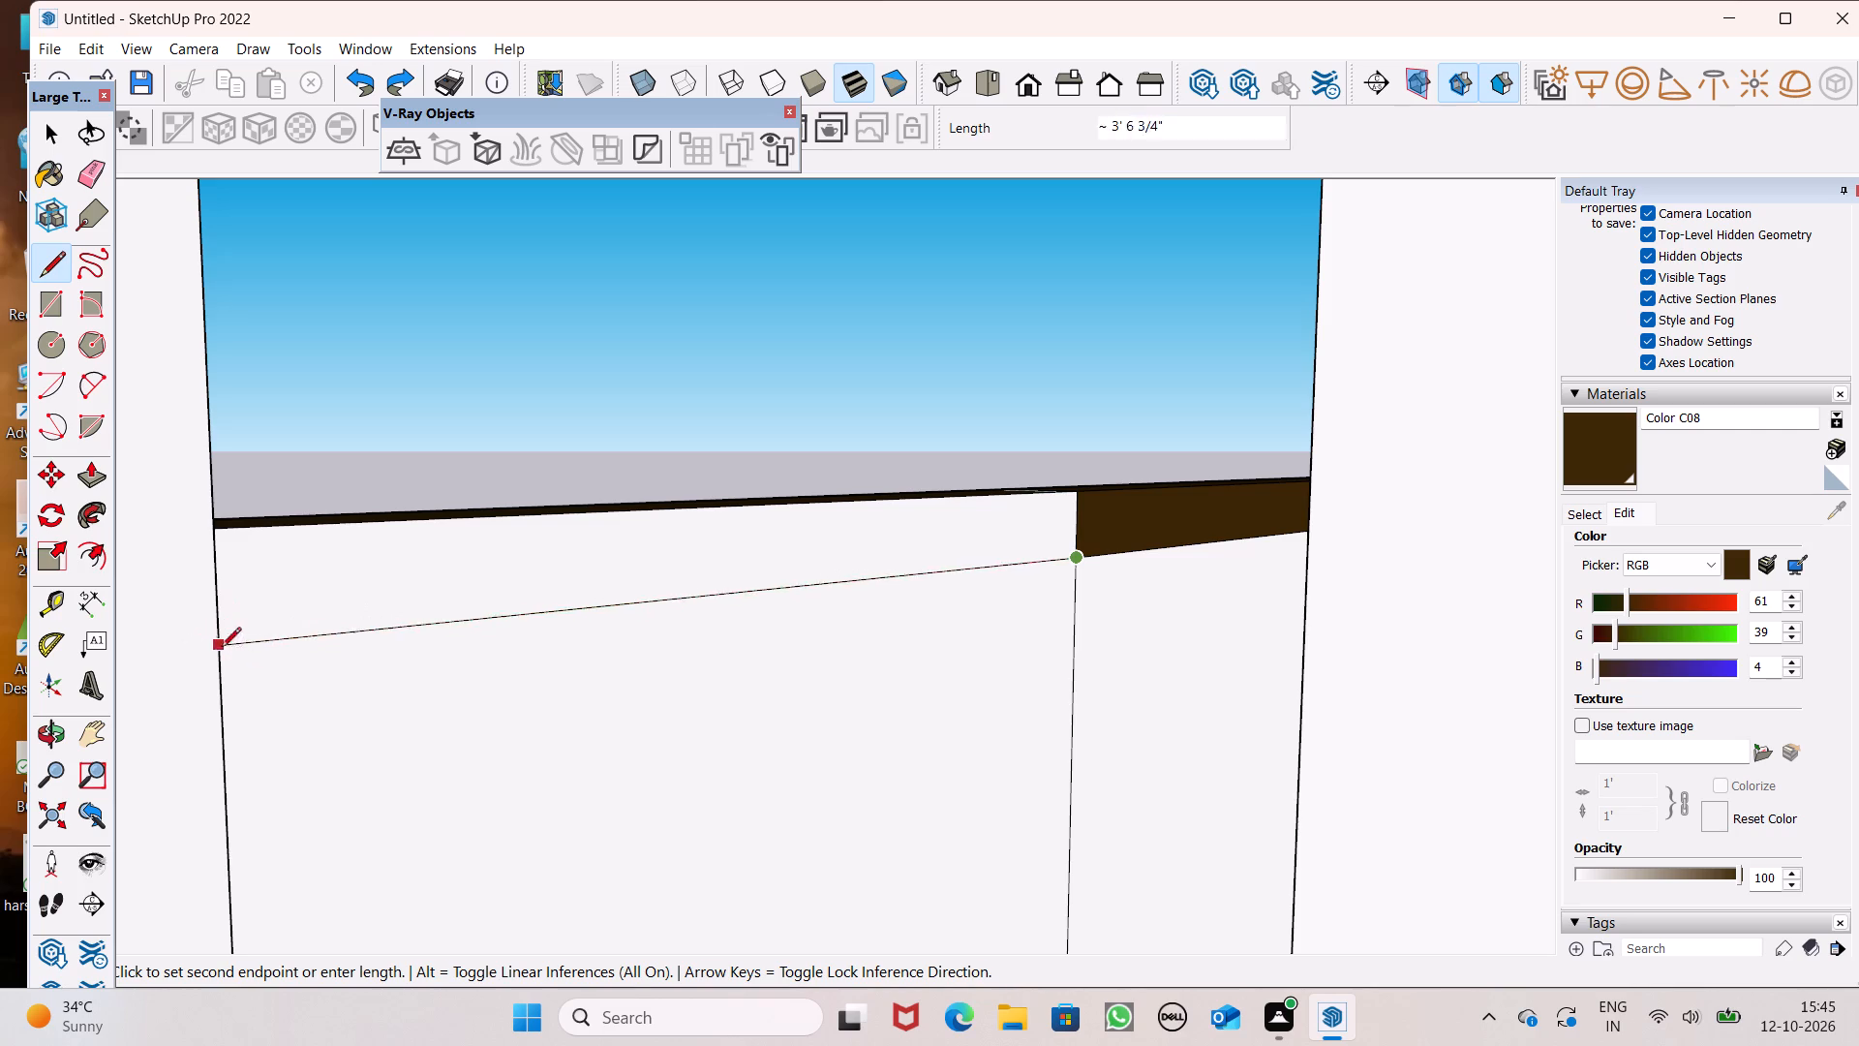
middle_drag(493, 703, 438, 710)
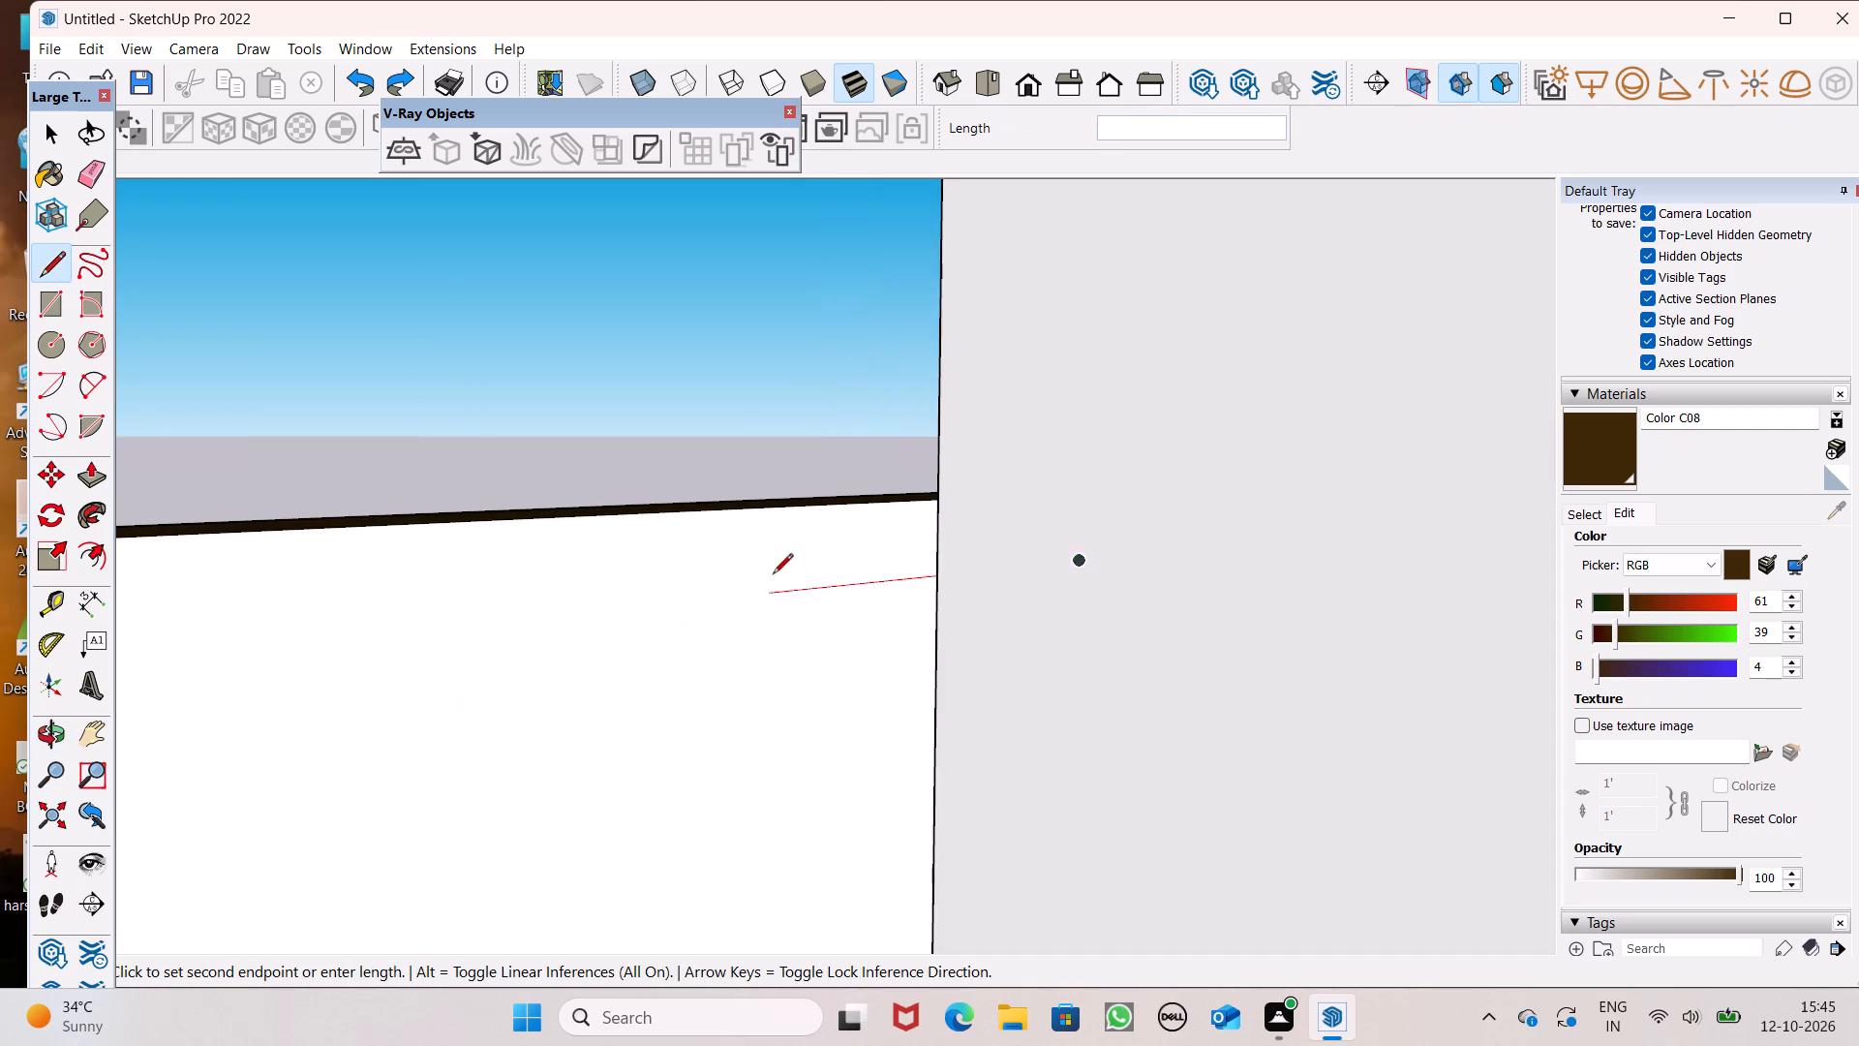
scroll(773, 575, down, 4)
scroll(854, 563, down, 4)
middle_drag(875, 622, 0, 597)
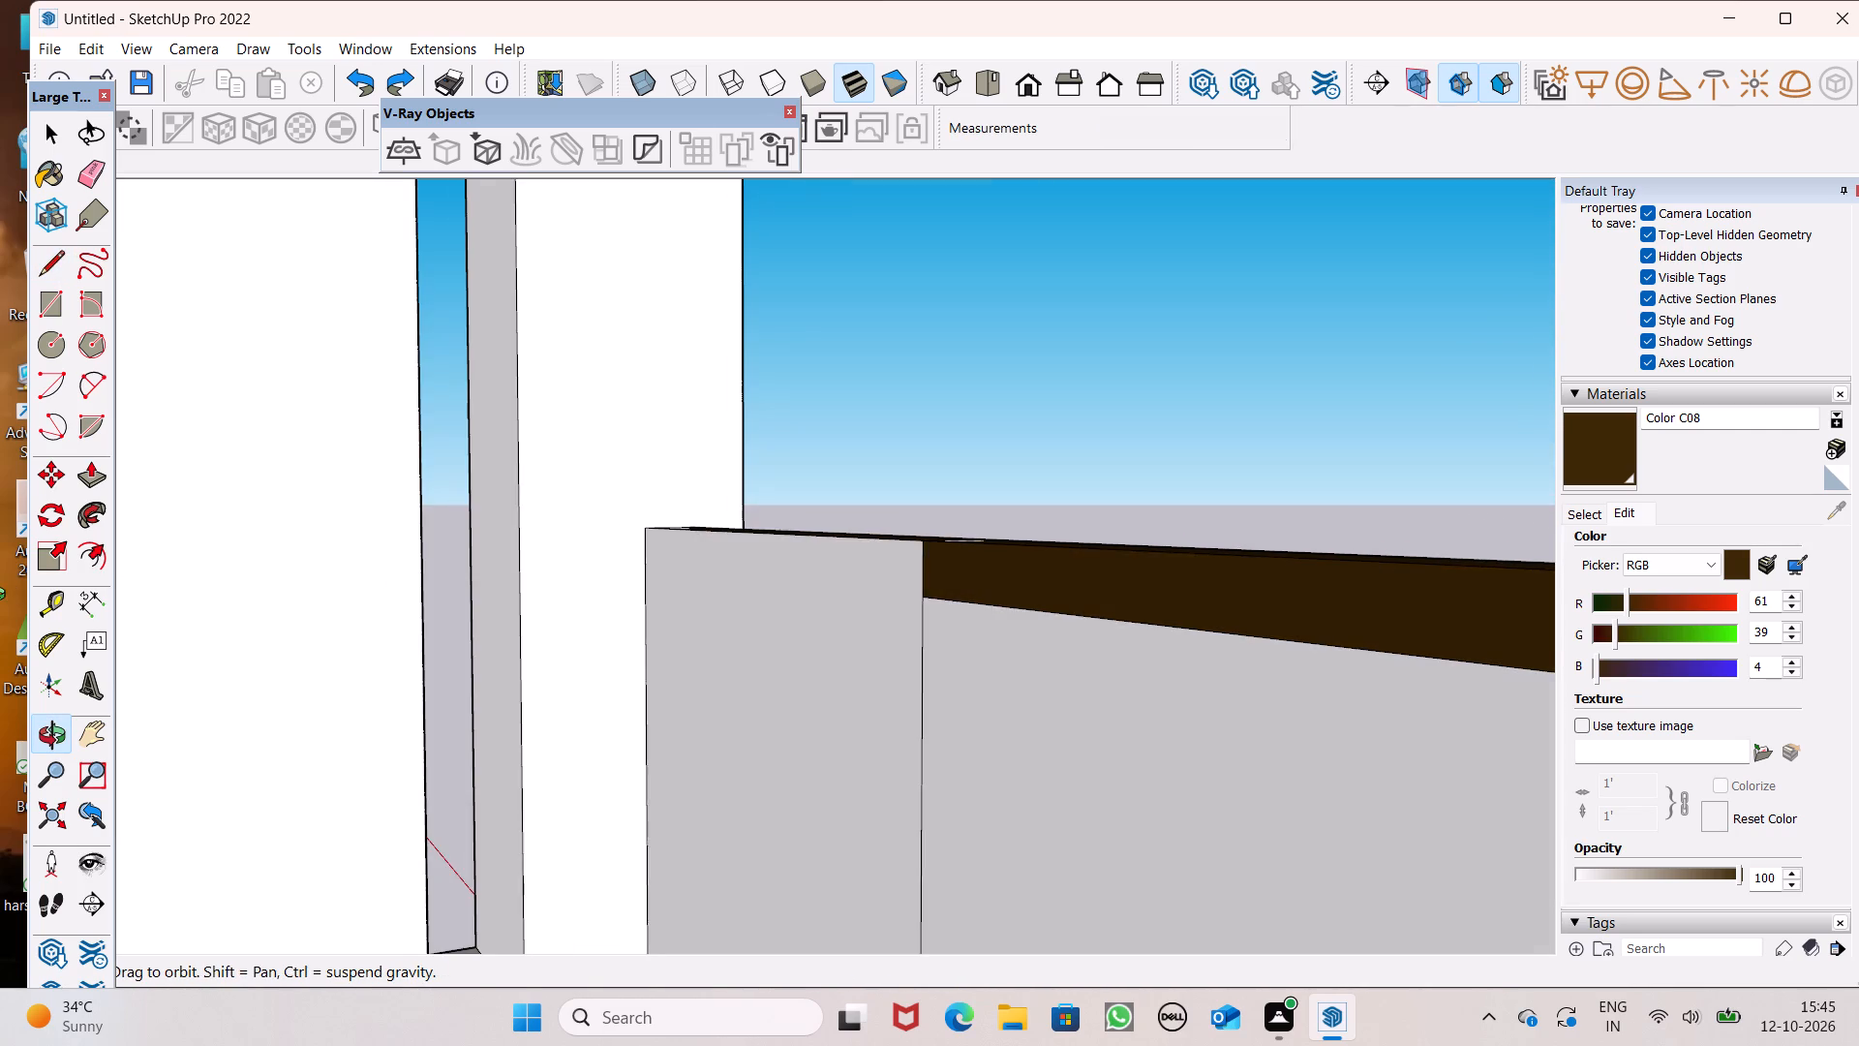
middle_drag(0, 597, 15, 595)
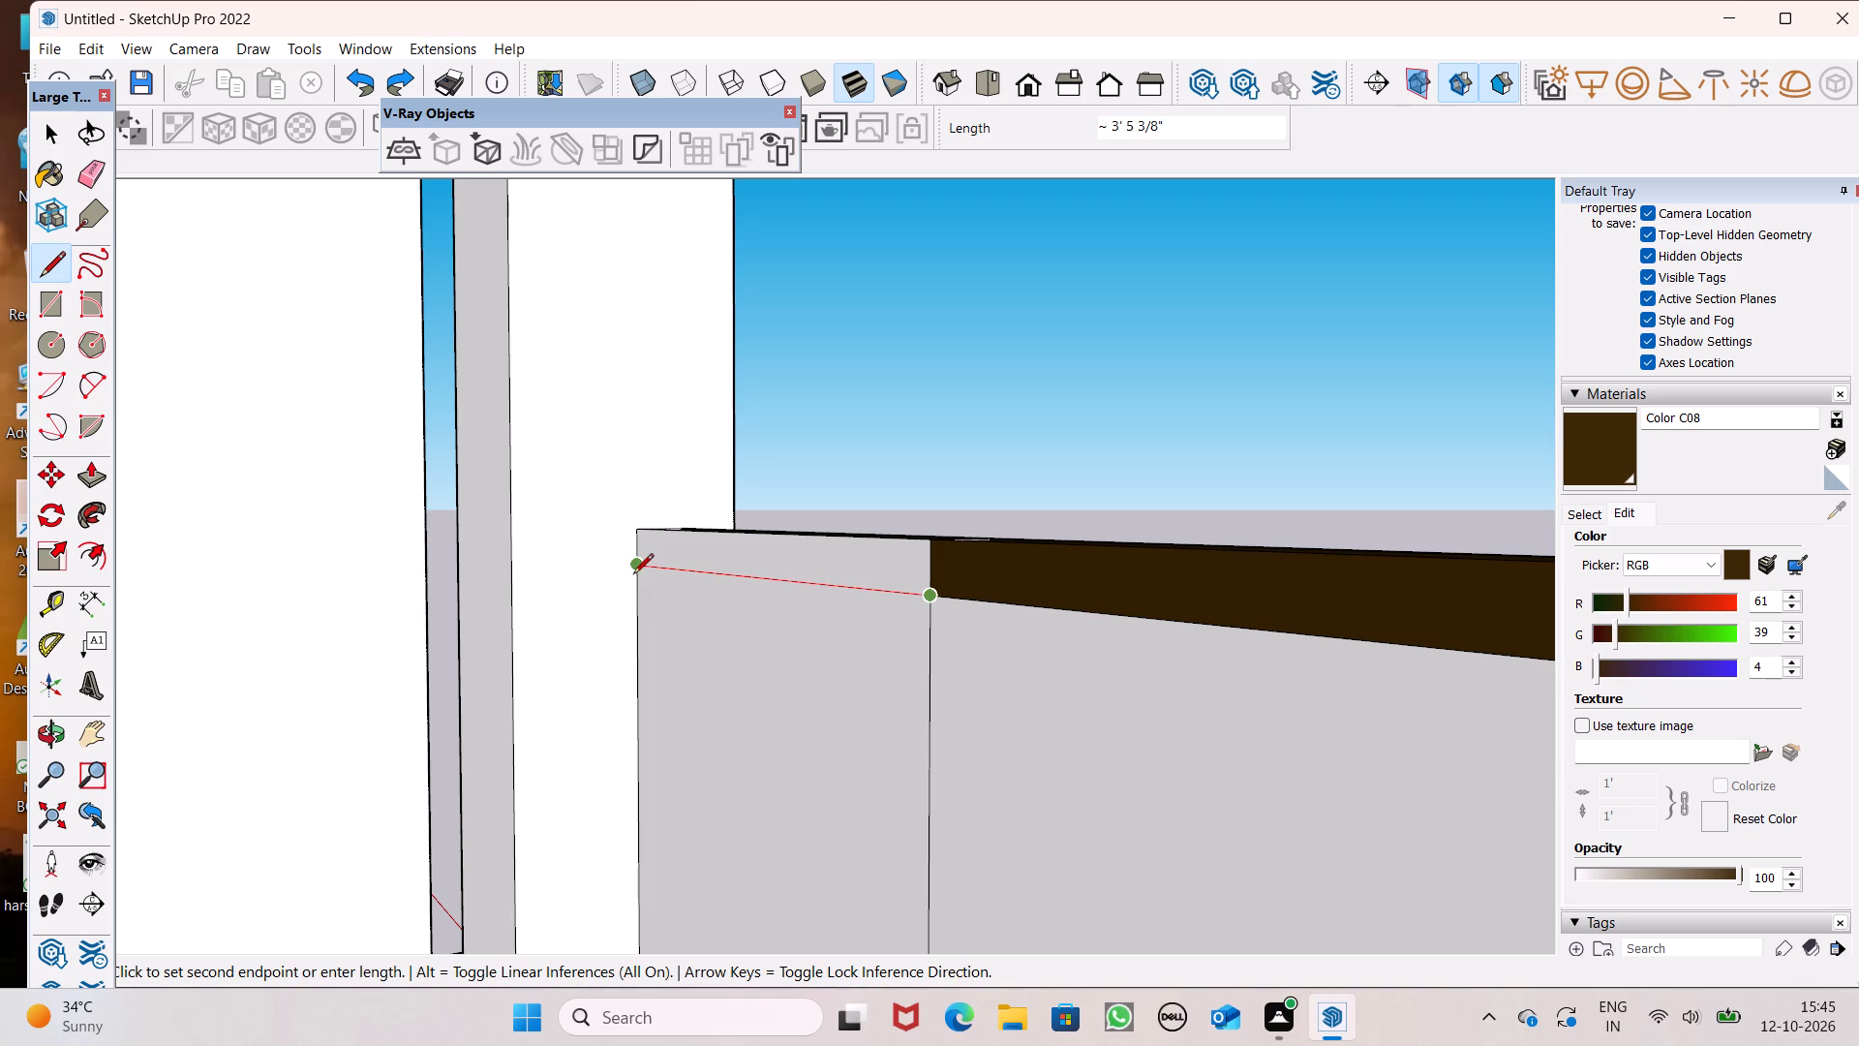
click(633, 573)
Paint the marked-off inner rail strip at the parapet's end with Color C08.
click(1610, 441)
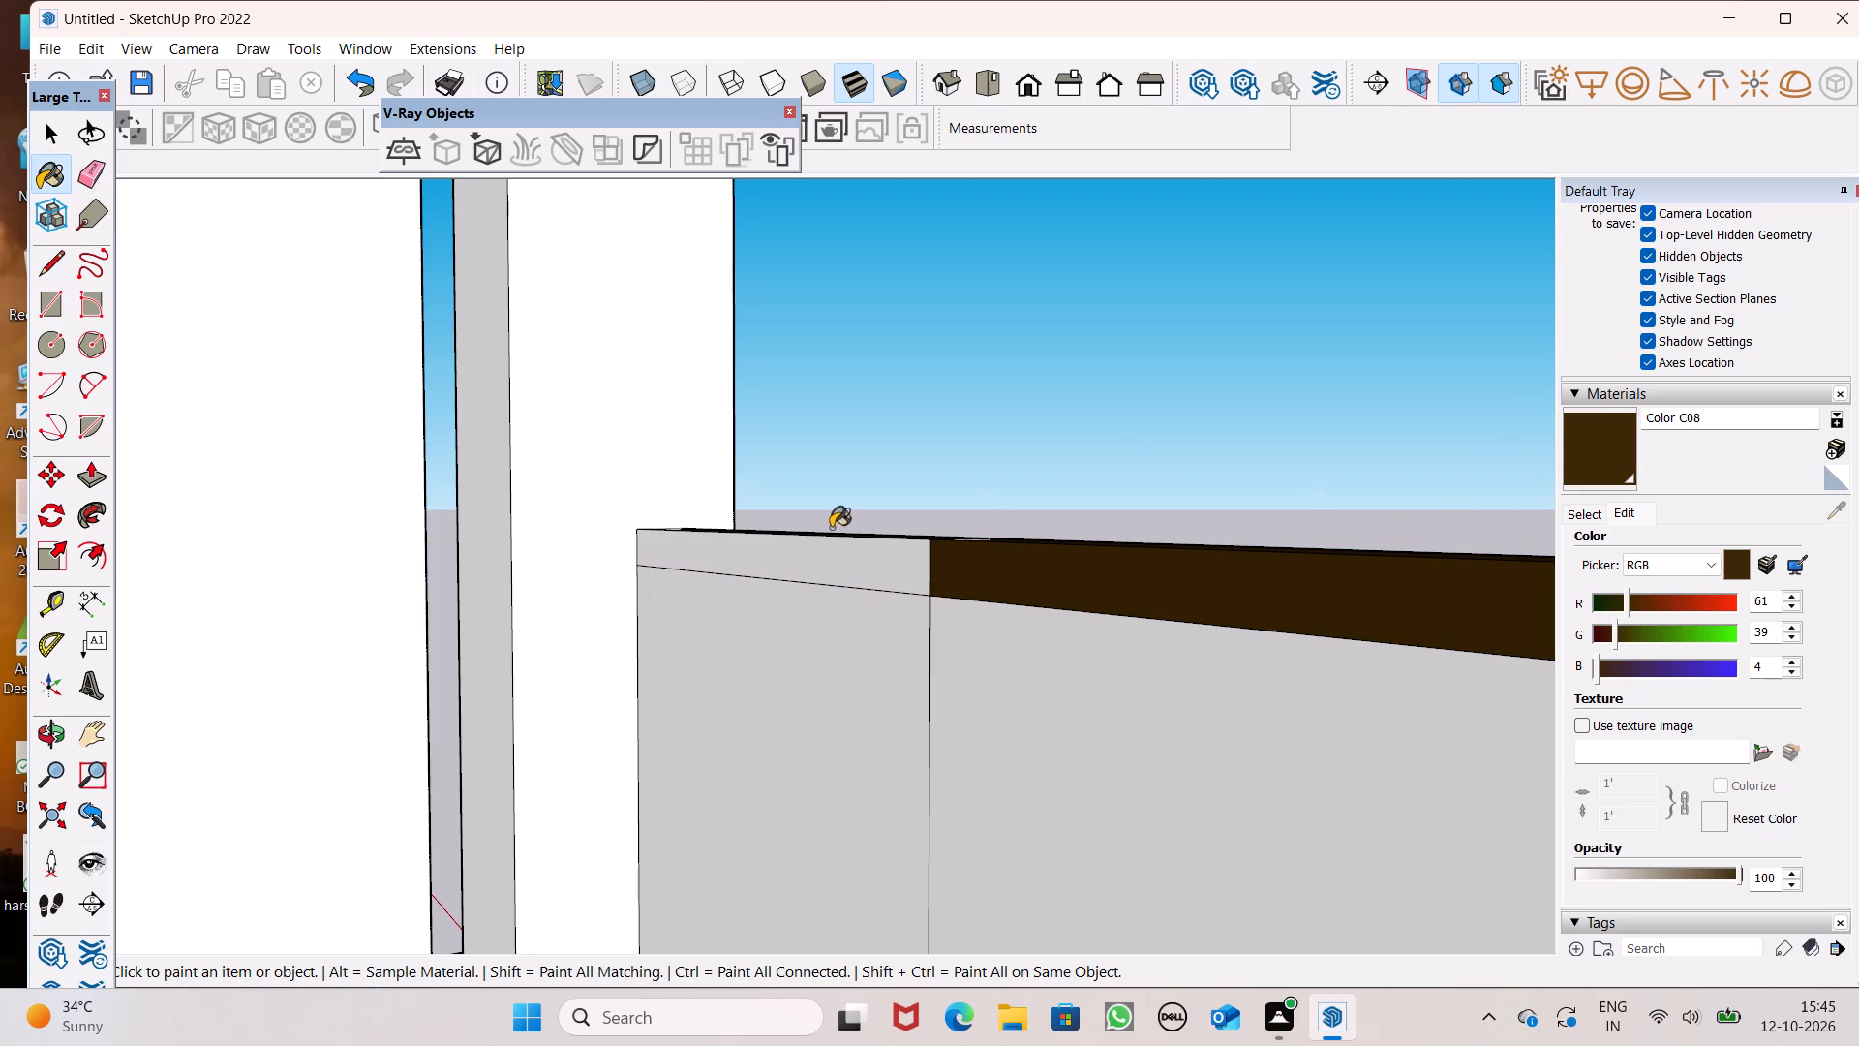
click(837, 554)
Examine the middle balcony's rail from inside, along with the other balconies on the facade.
middle_drag(926, 543, 1858, 605)
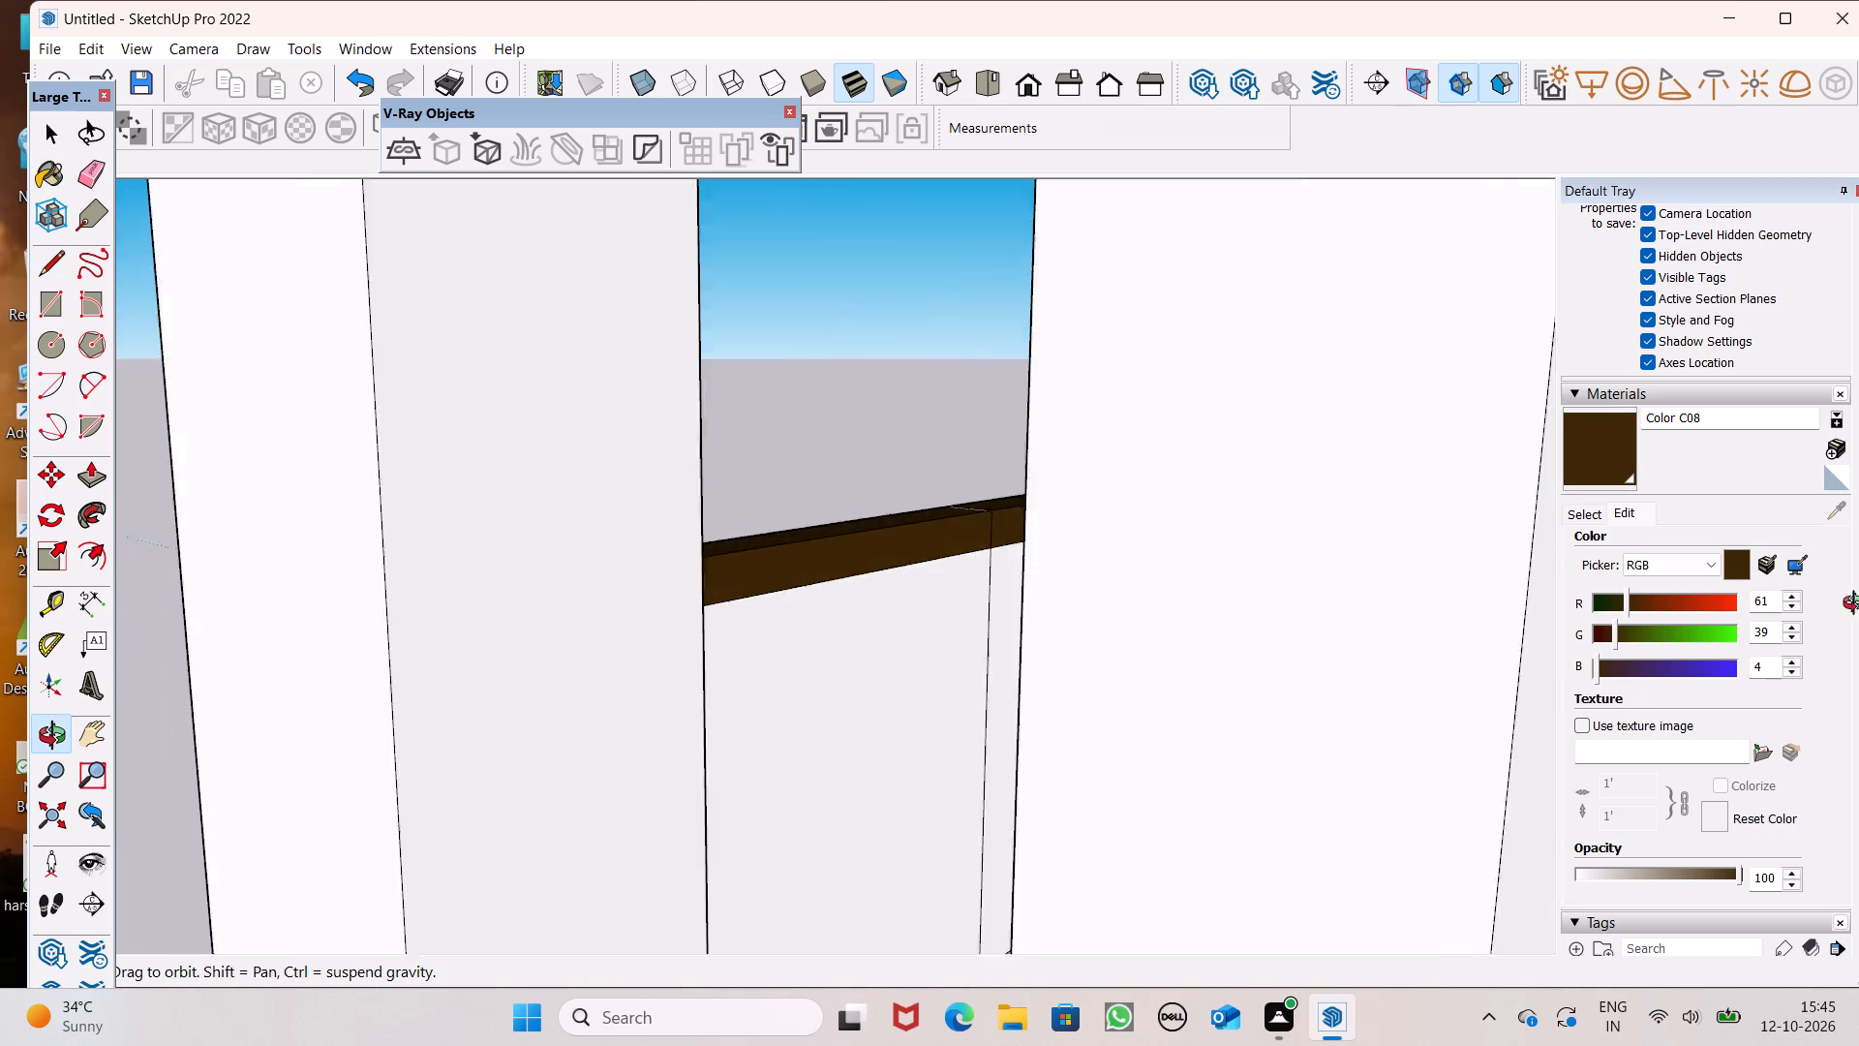
middle_drag(1858, 605, 1827, 583)
scroll(304, 563, up, 1)
middle_drag(304, 564, 923, 529)
scroll(65, 305, down, 9)
scroll(81, 345, up, 1)
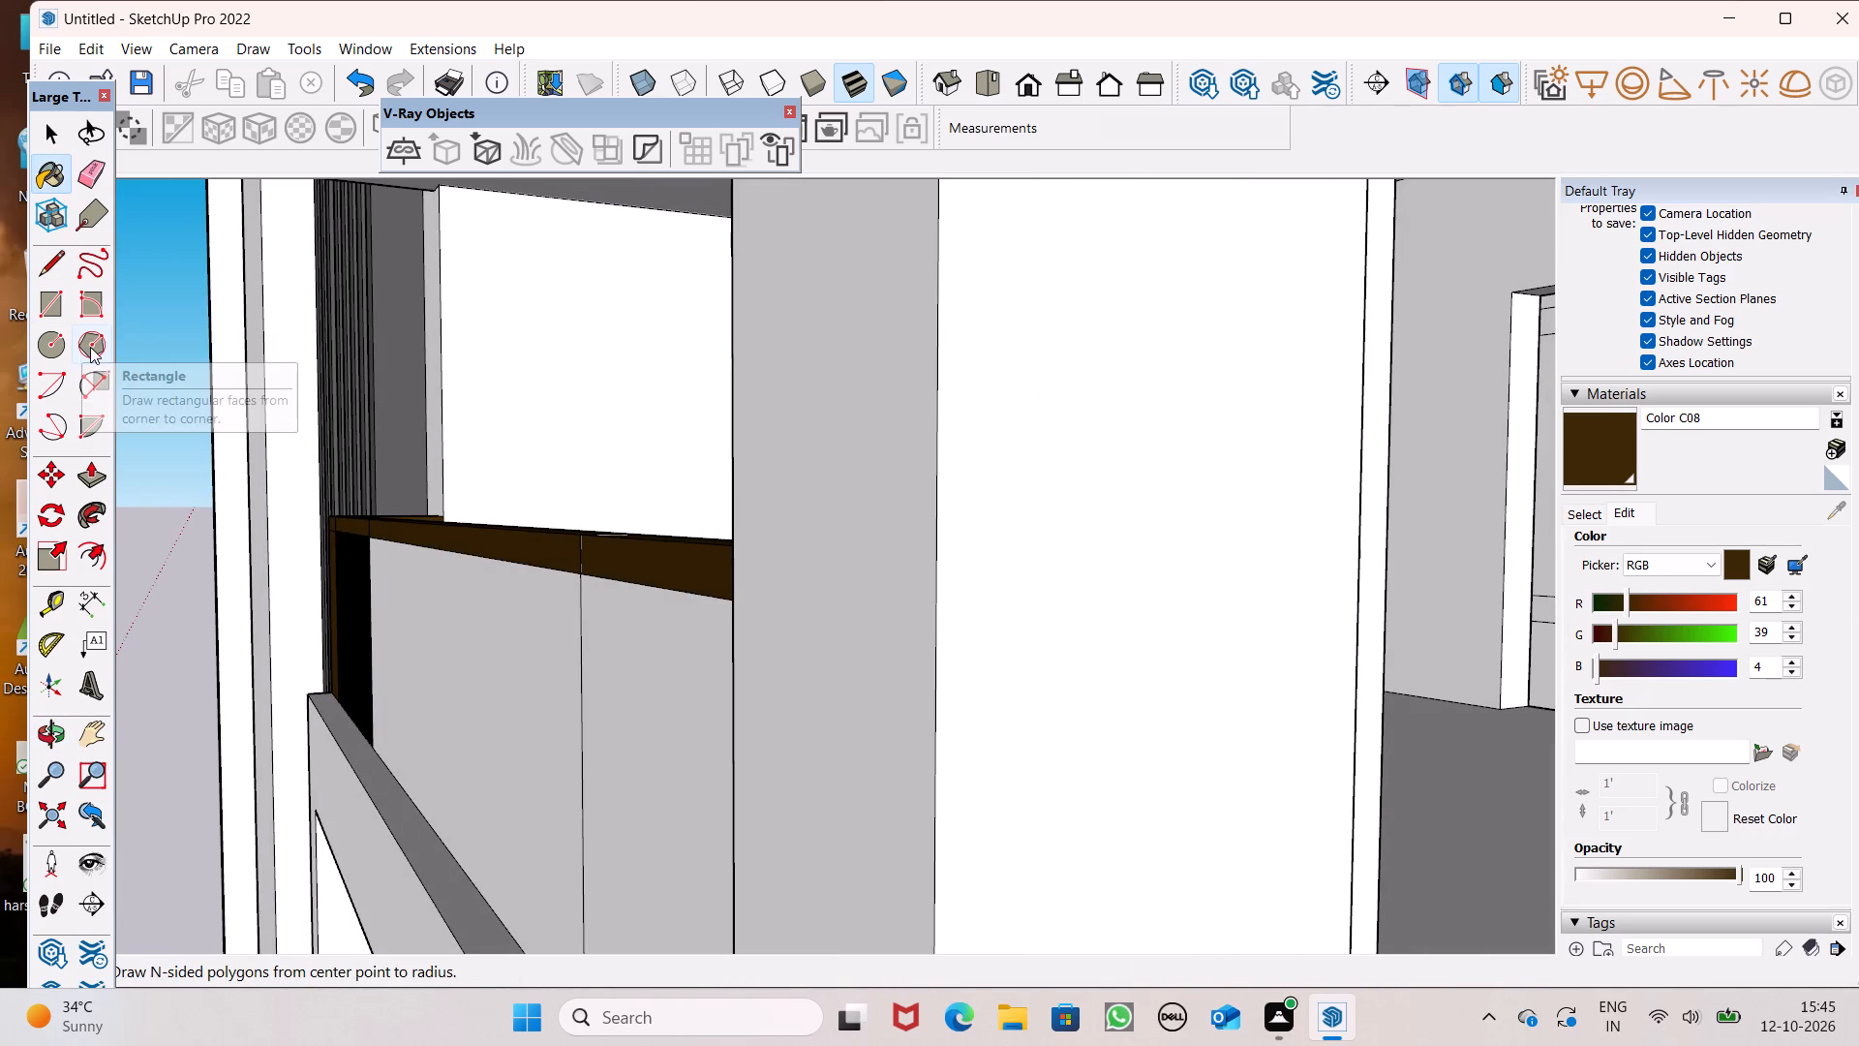
scroll(99, 354, down, 8)
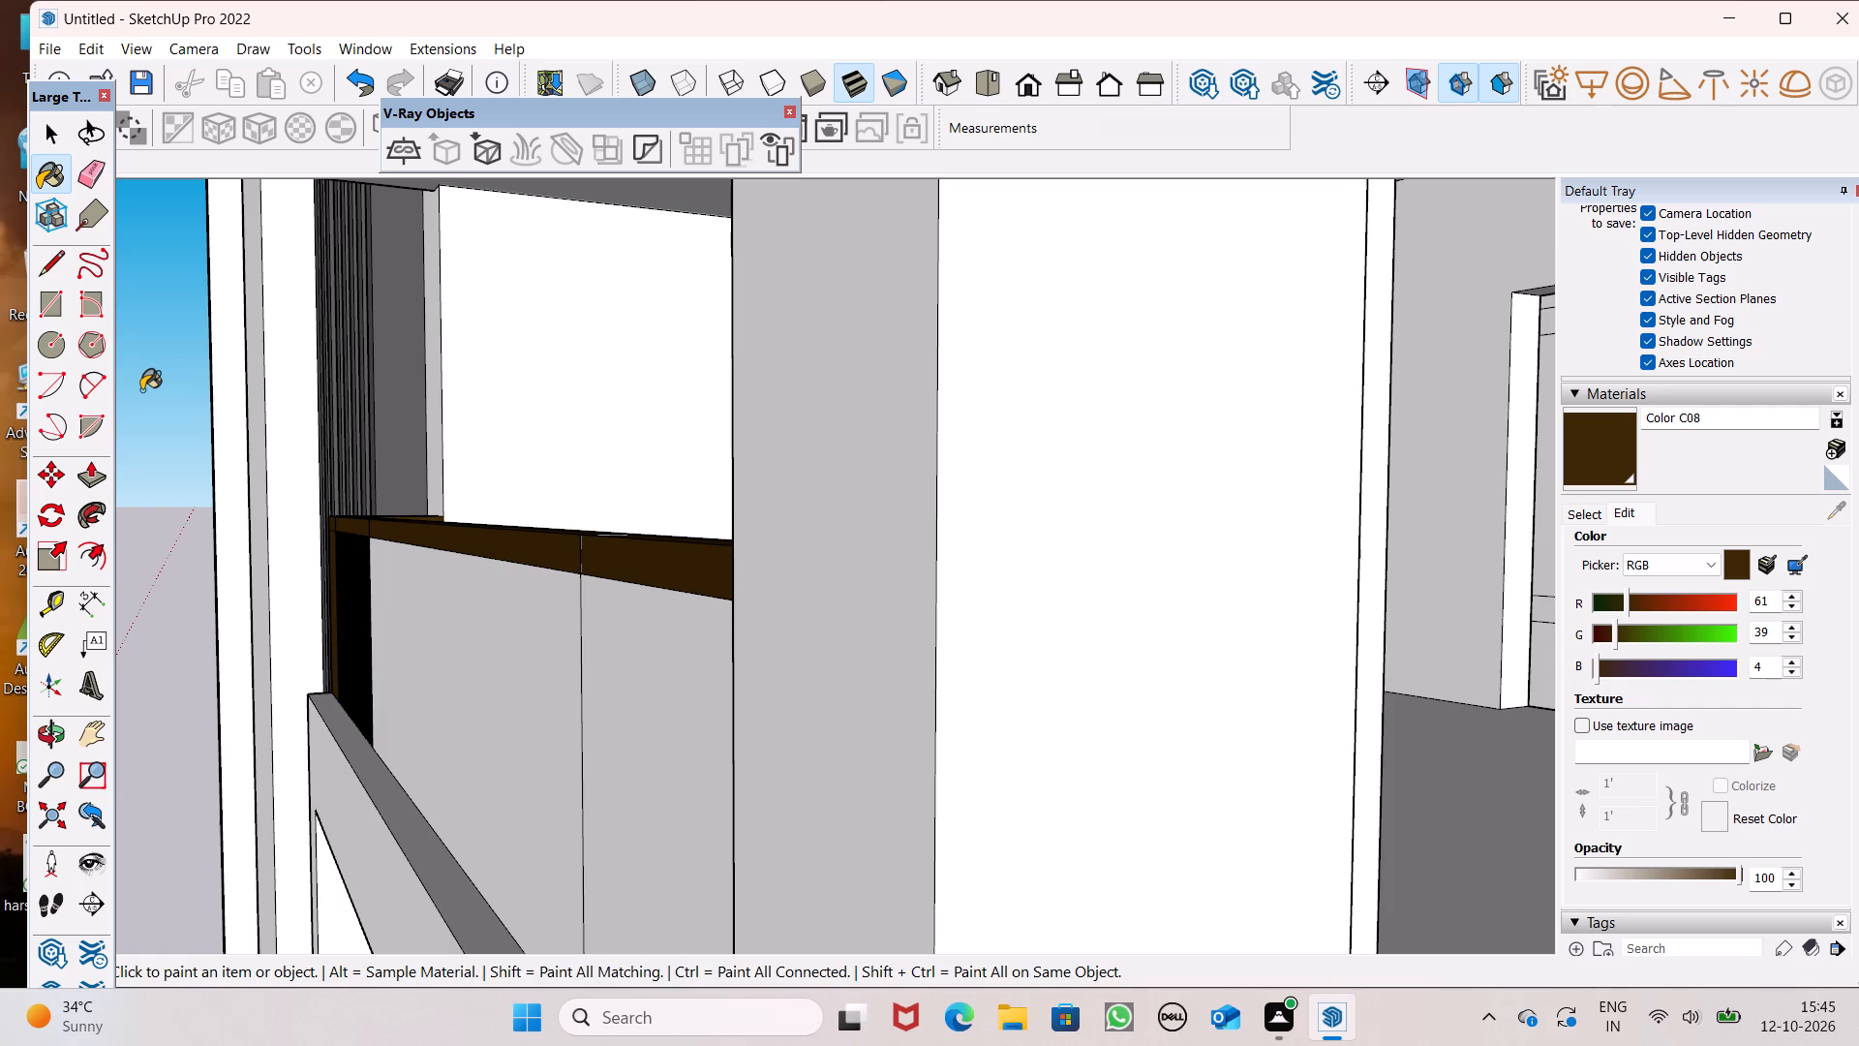
key(space)
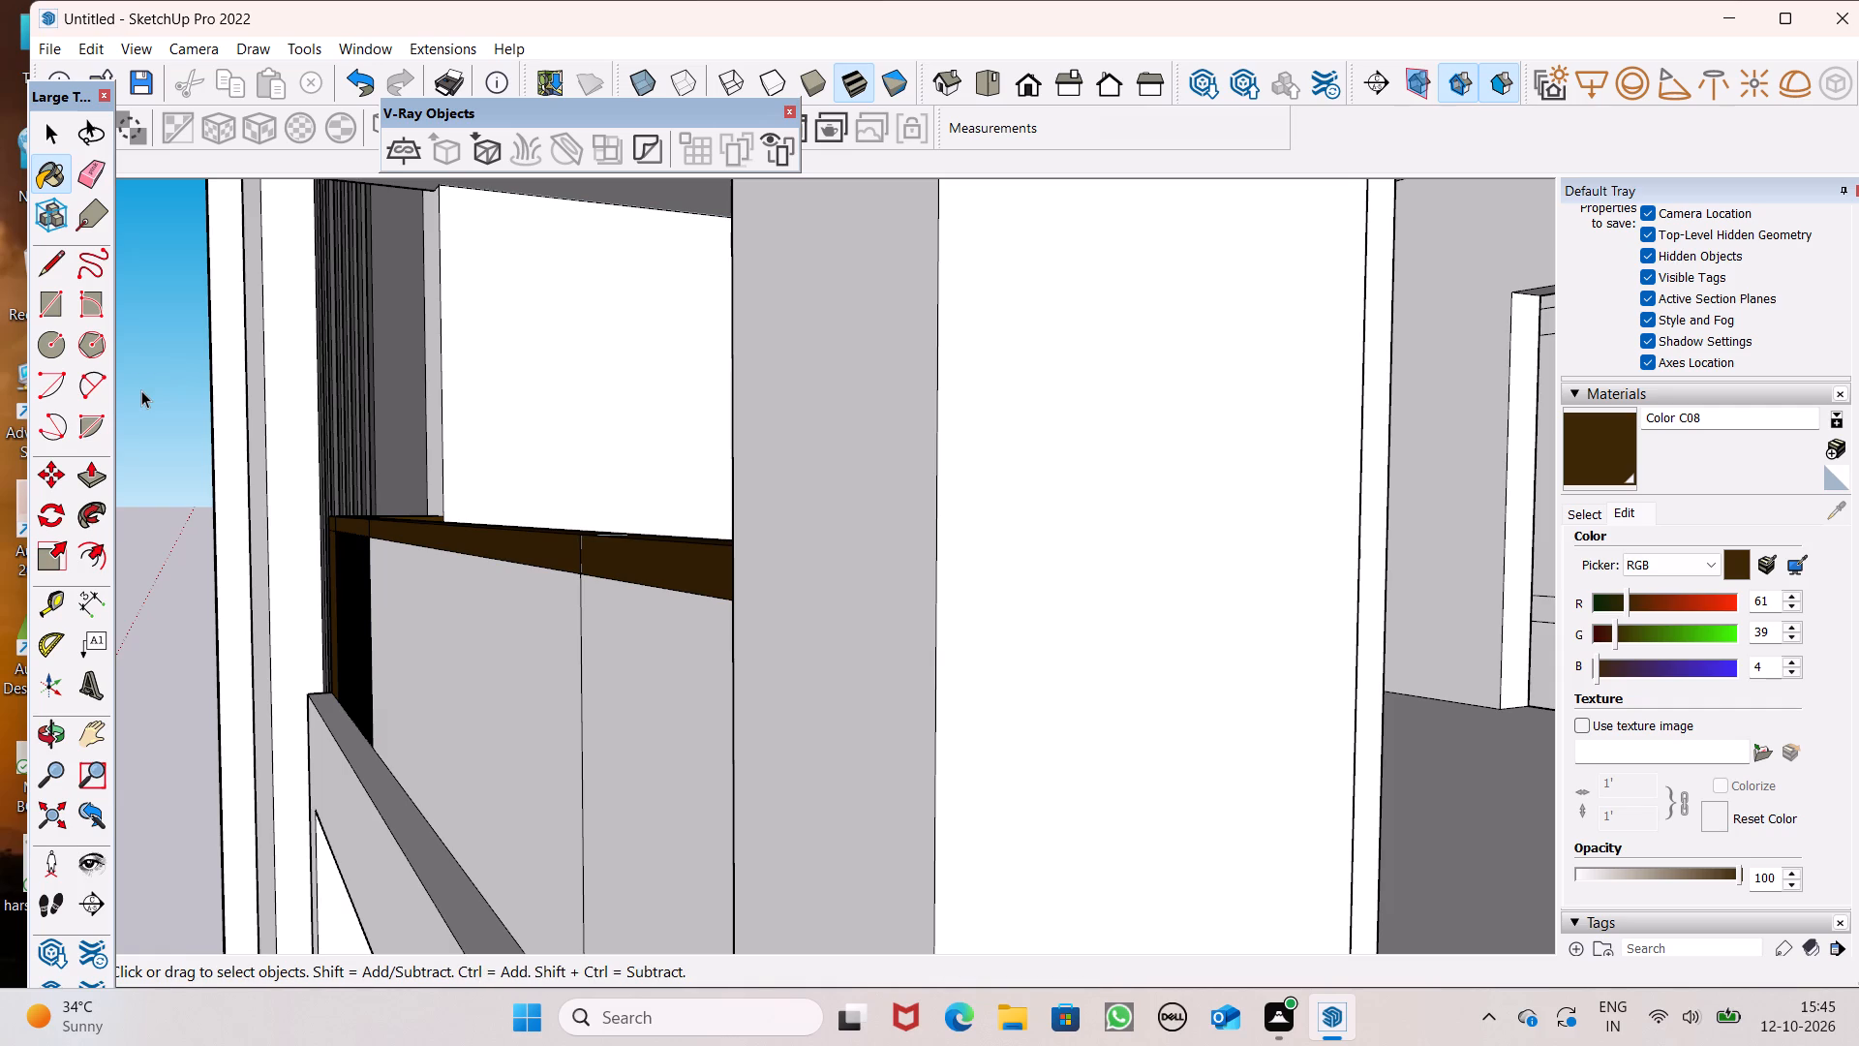
scroll(141, 392, down, 12)
middle_drag(241, 444, 637, 508)
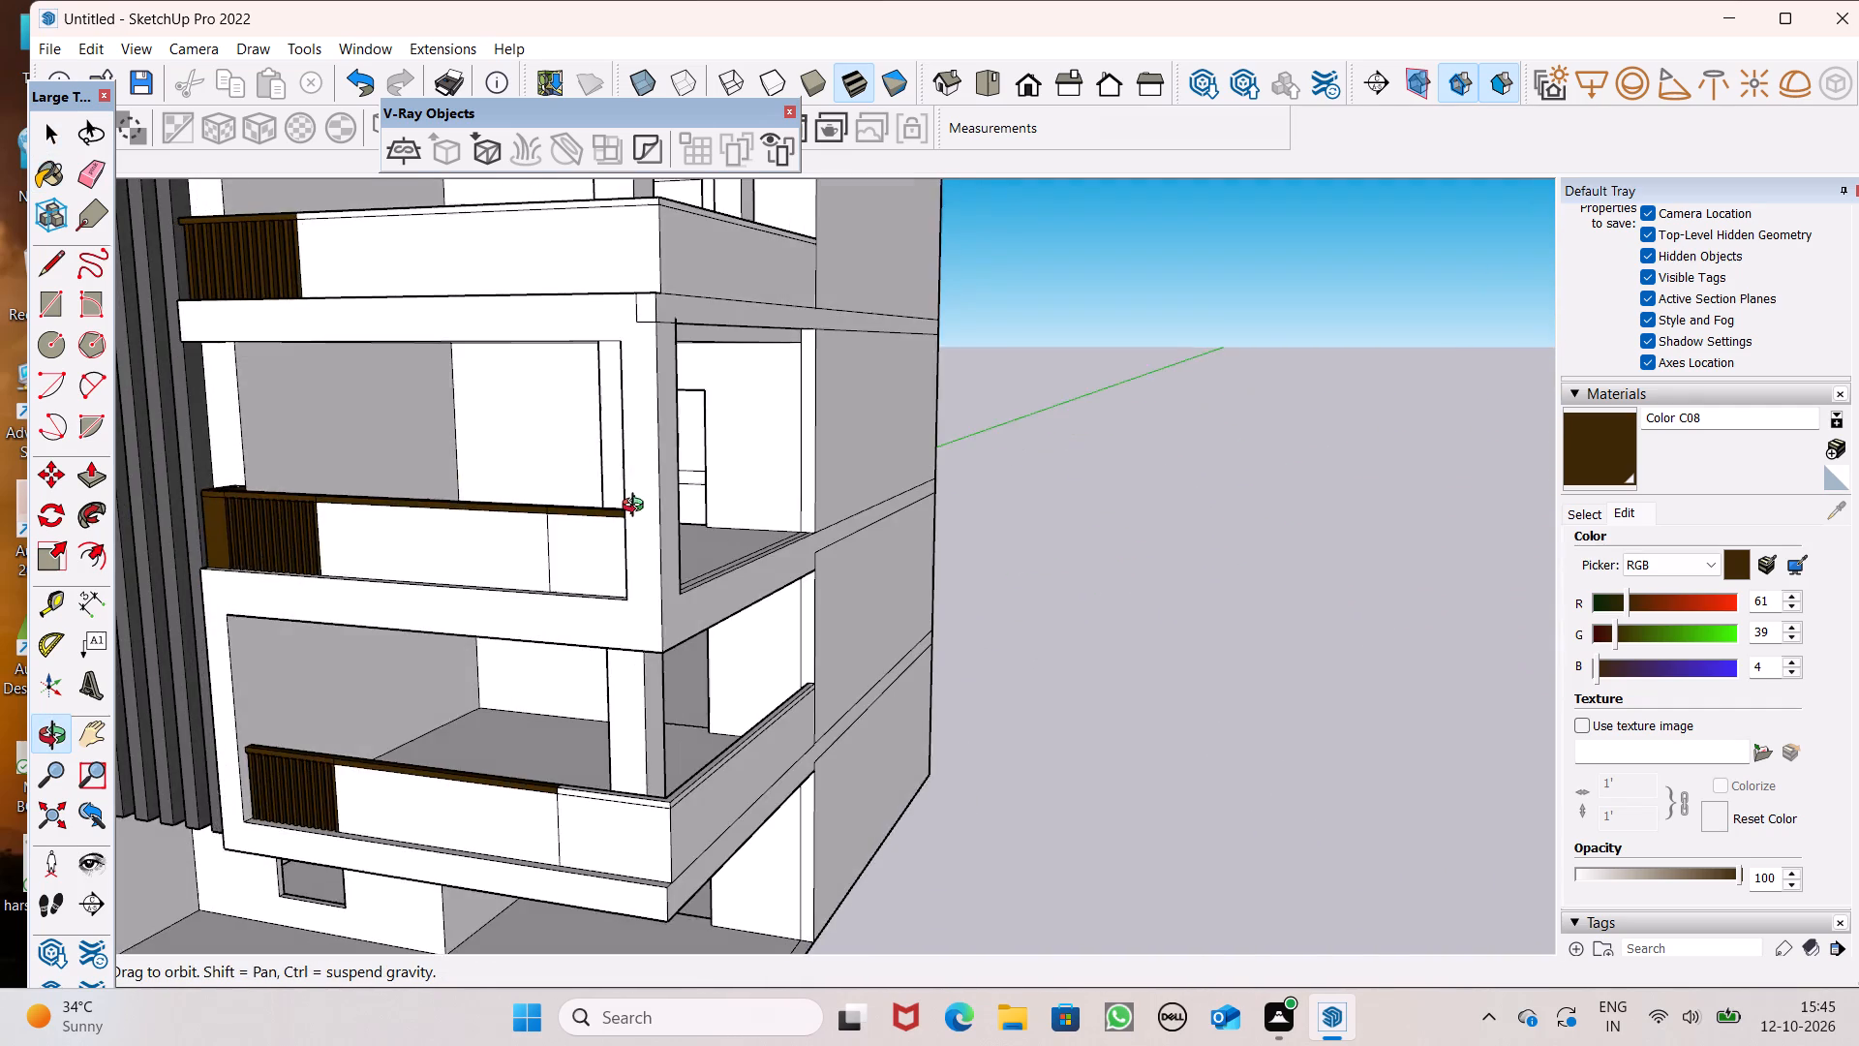
middle_drag(637, 508, 640, 504)
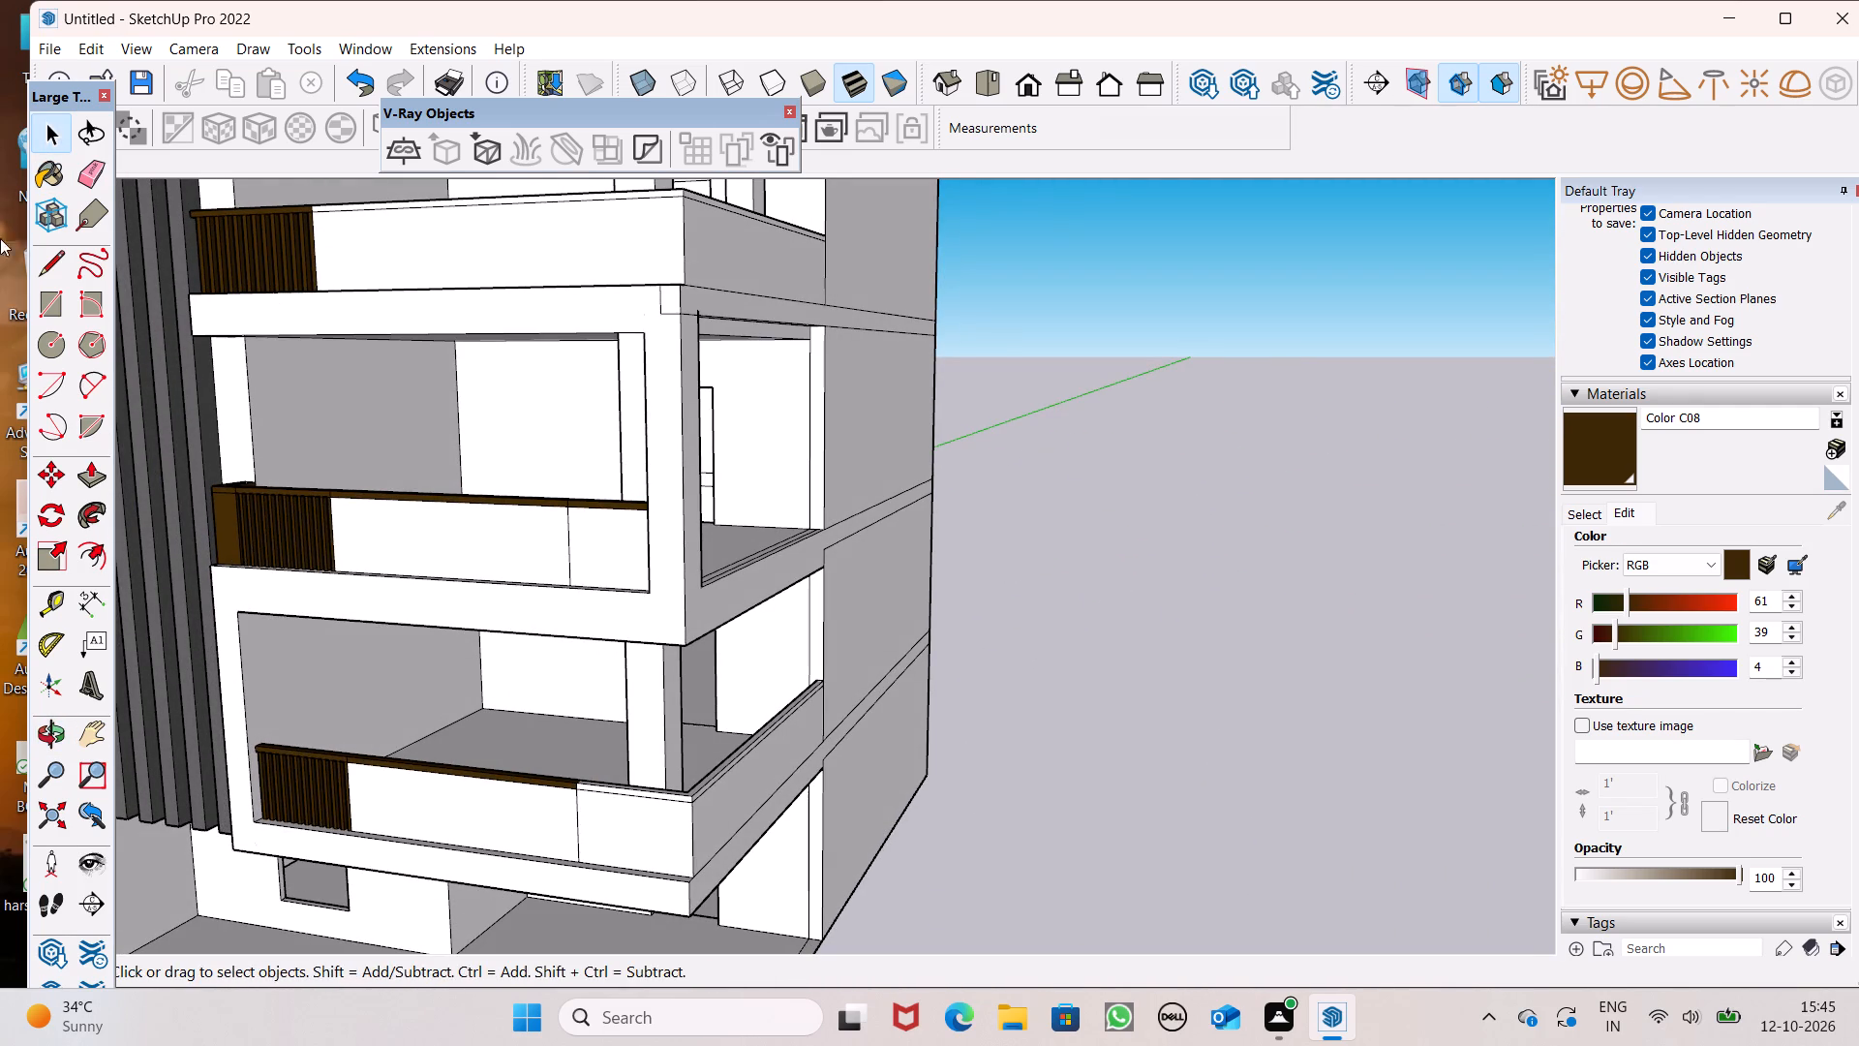
Paint the outer face of the lowest balcony's unpainted front rail section and the rail top around the corner with Color C08.
scroll(830, 322, down, 3)
middle_drag(837, 400, 908, 505)
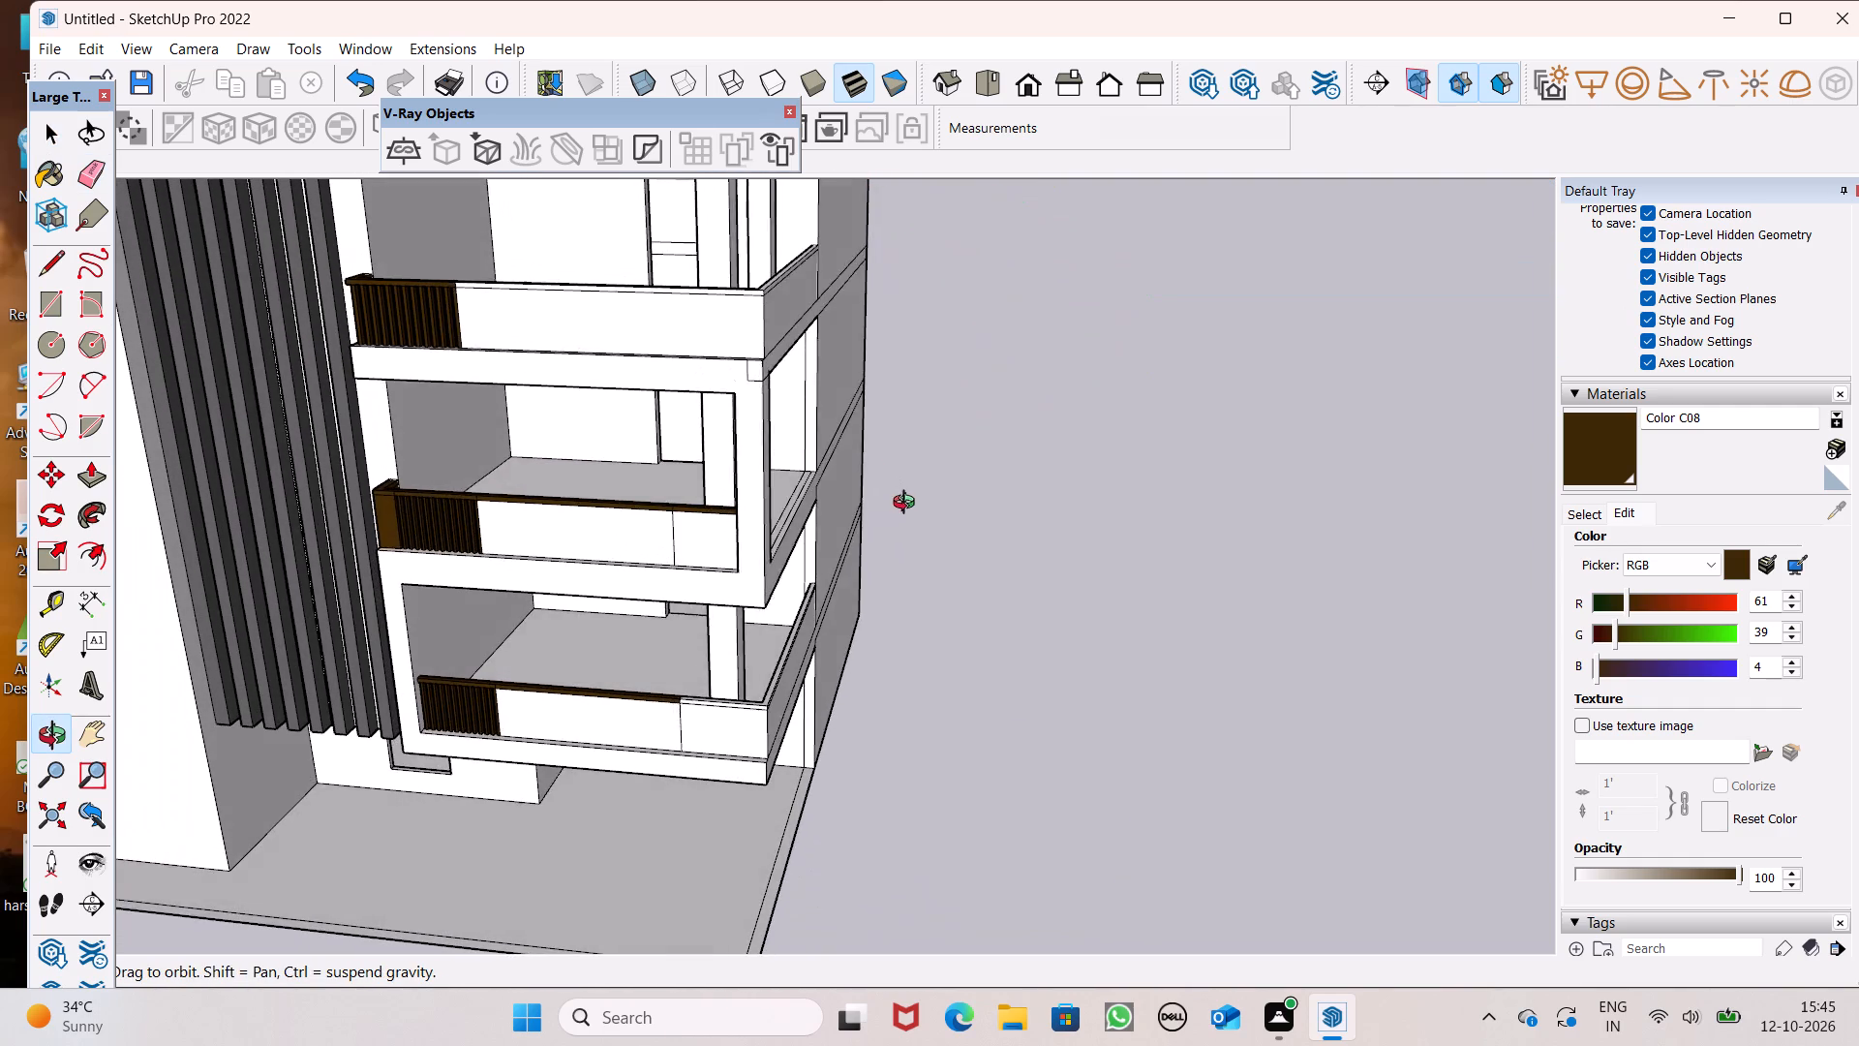
middle_drag(908, 505, 920, 509)
click(1598, 420)
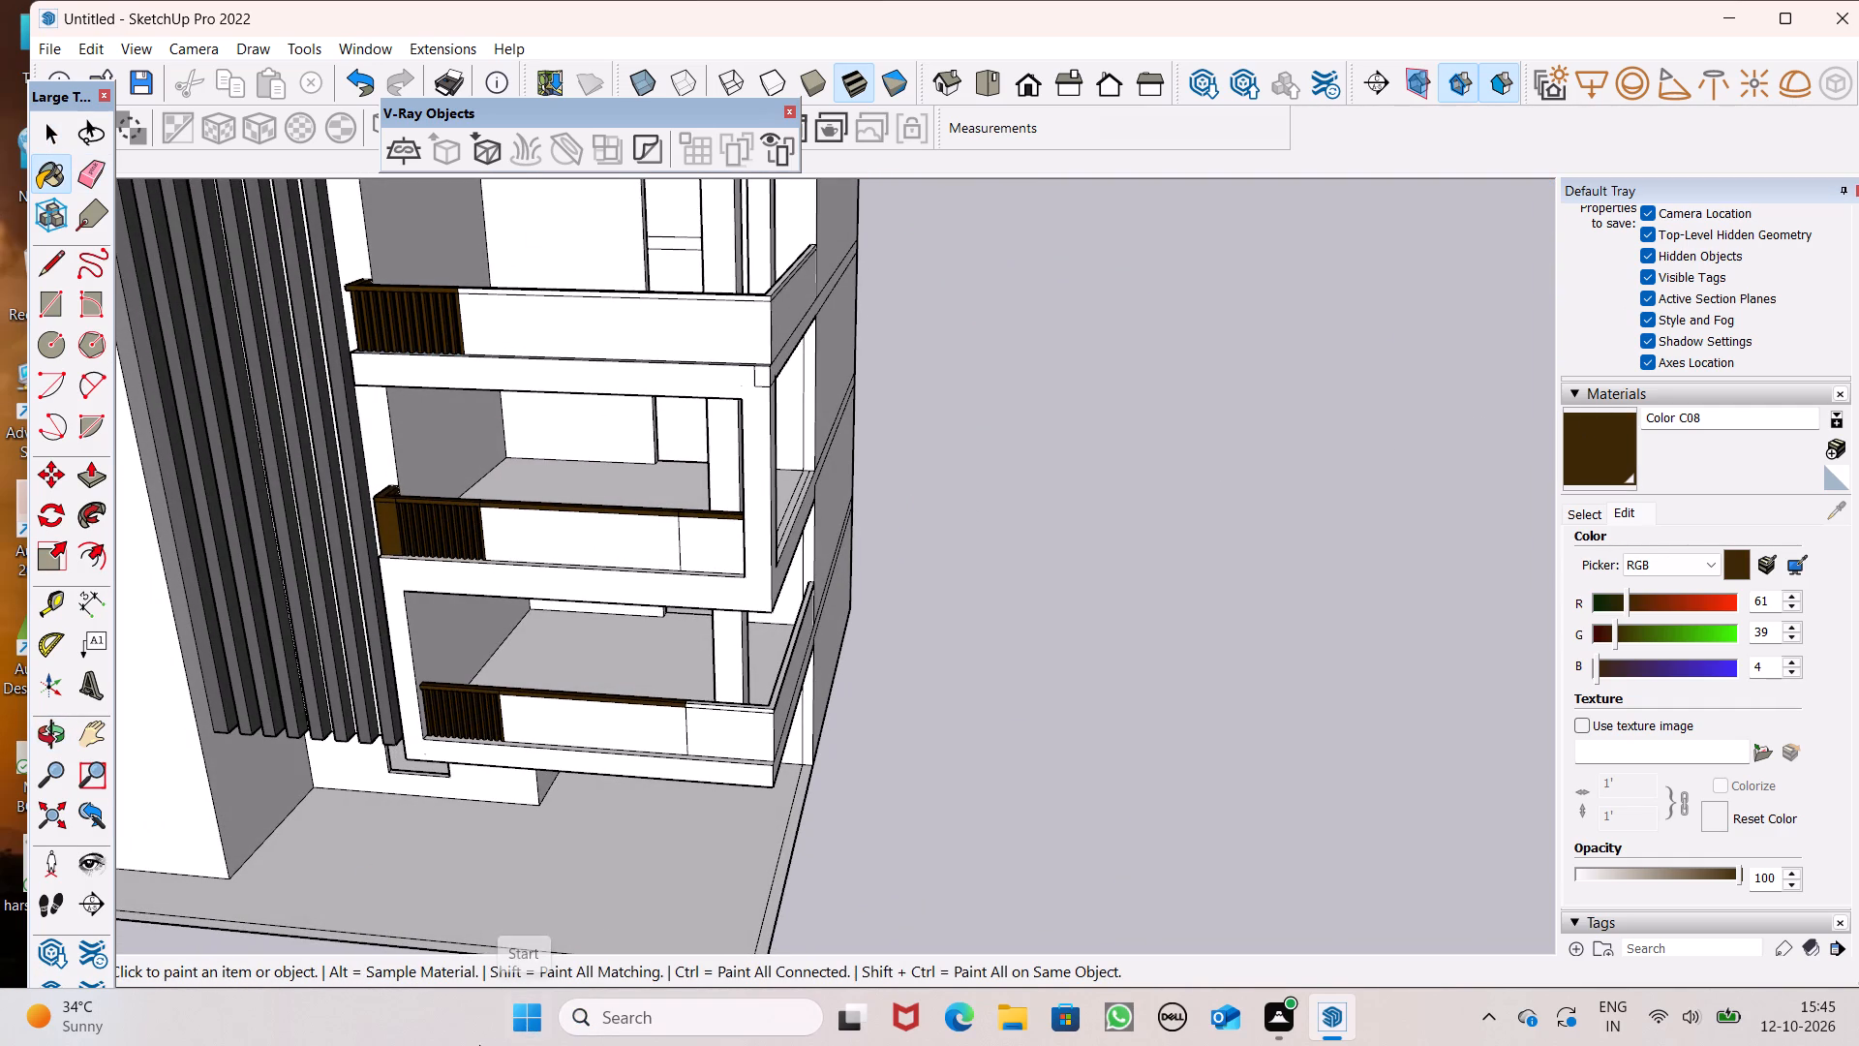
scroll(476, 592, up, 4)
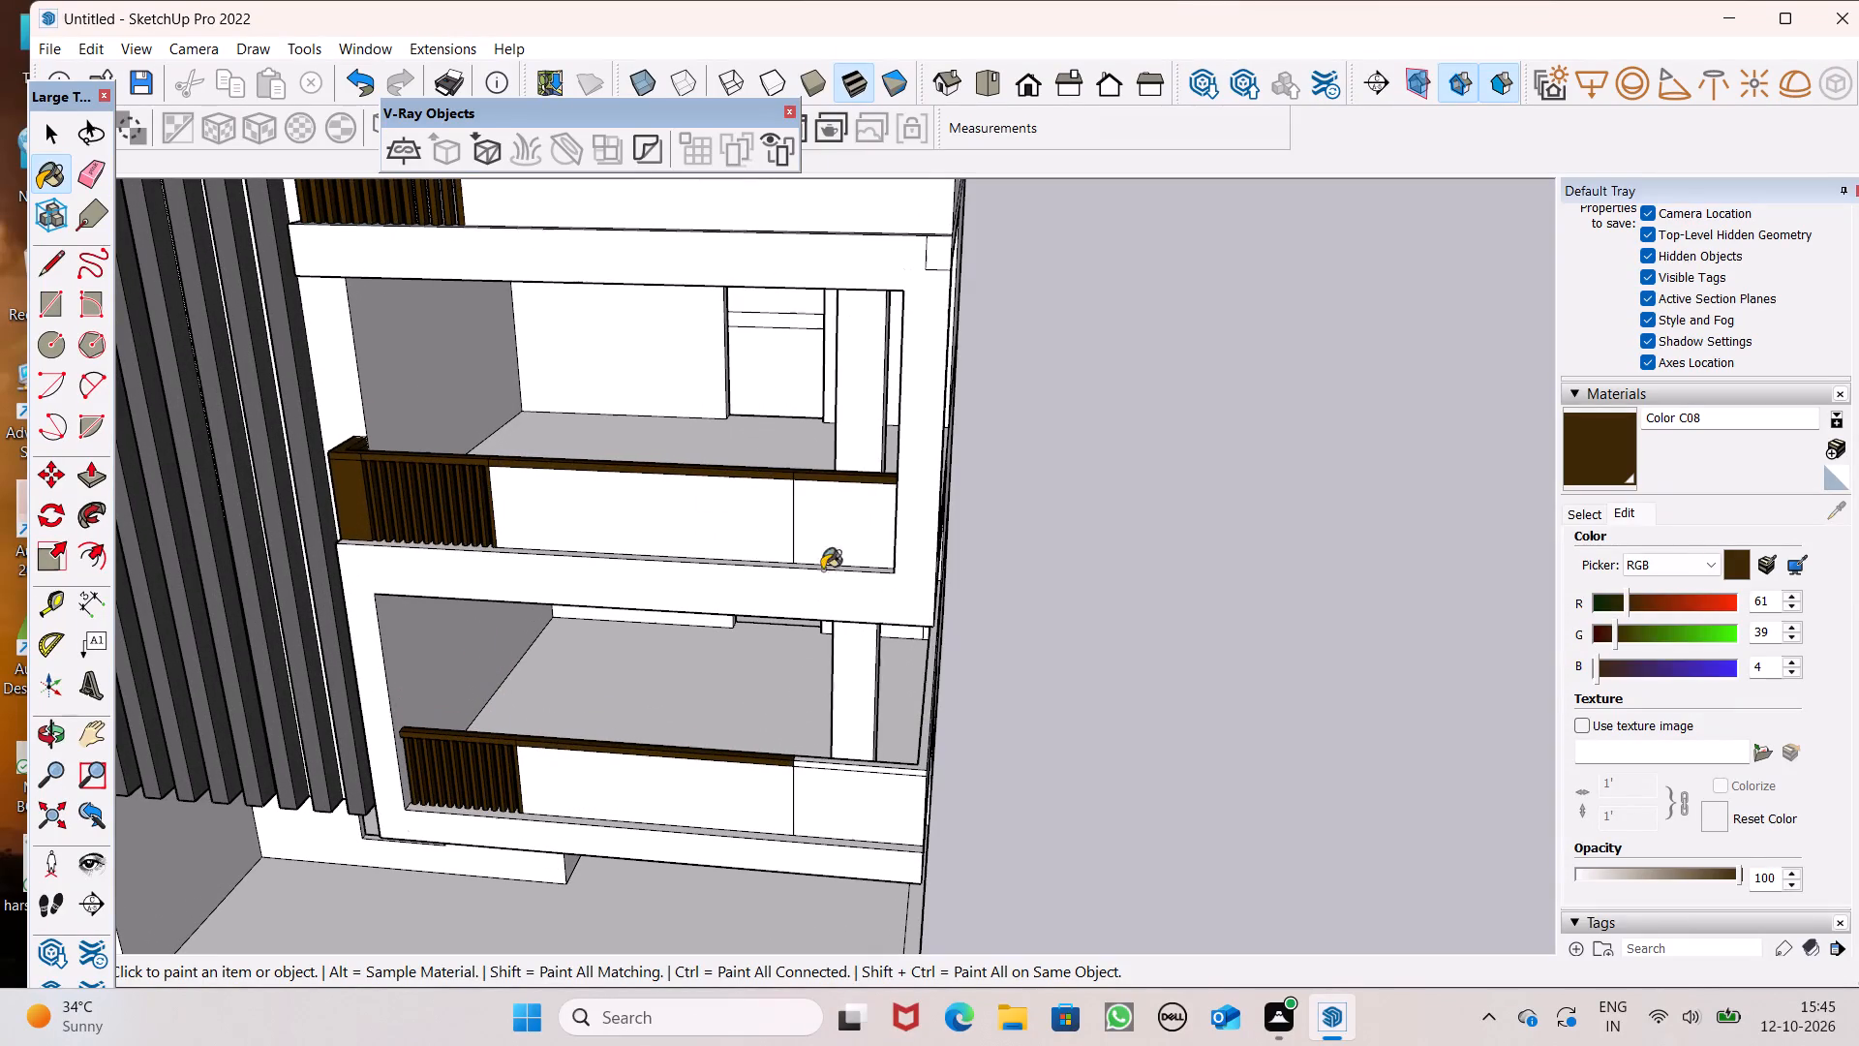
scroll(905, 764, up, 6)
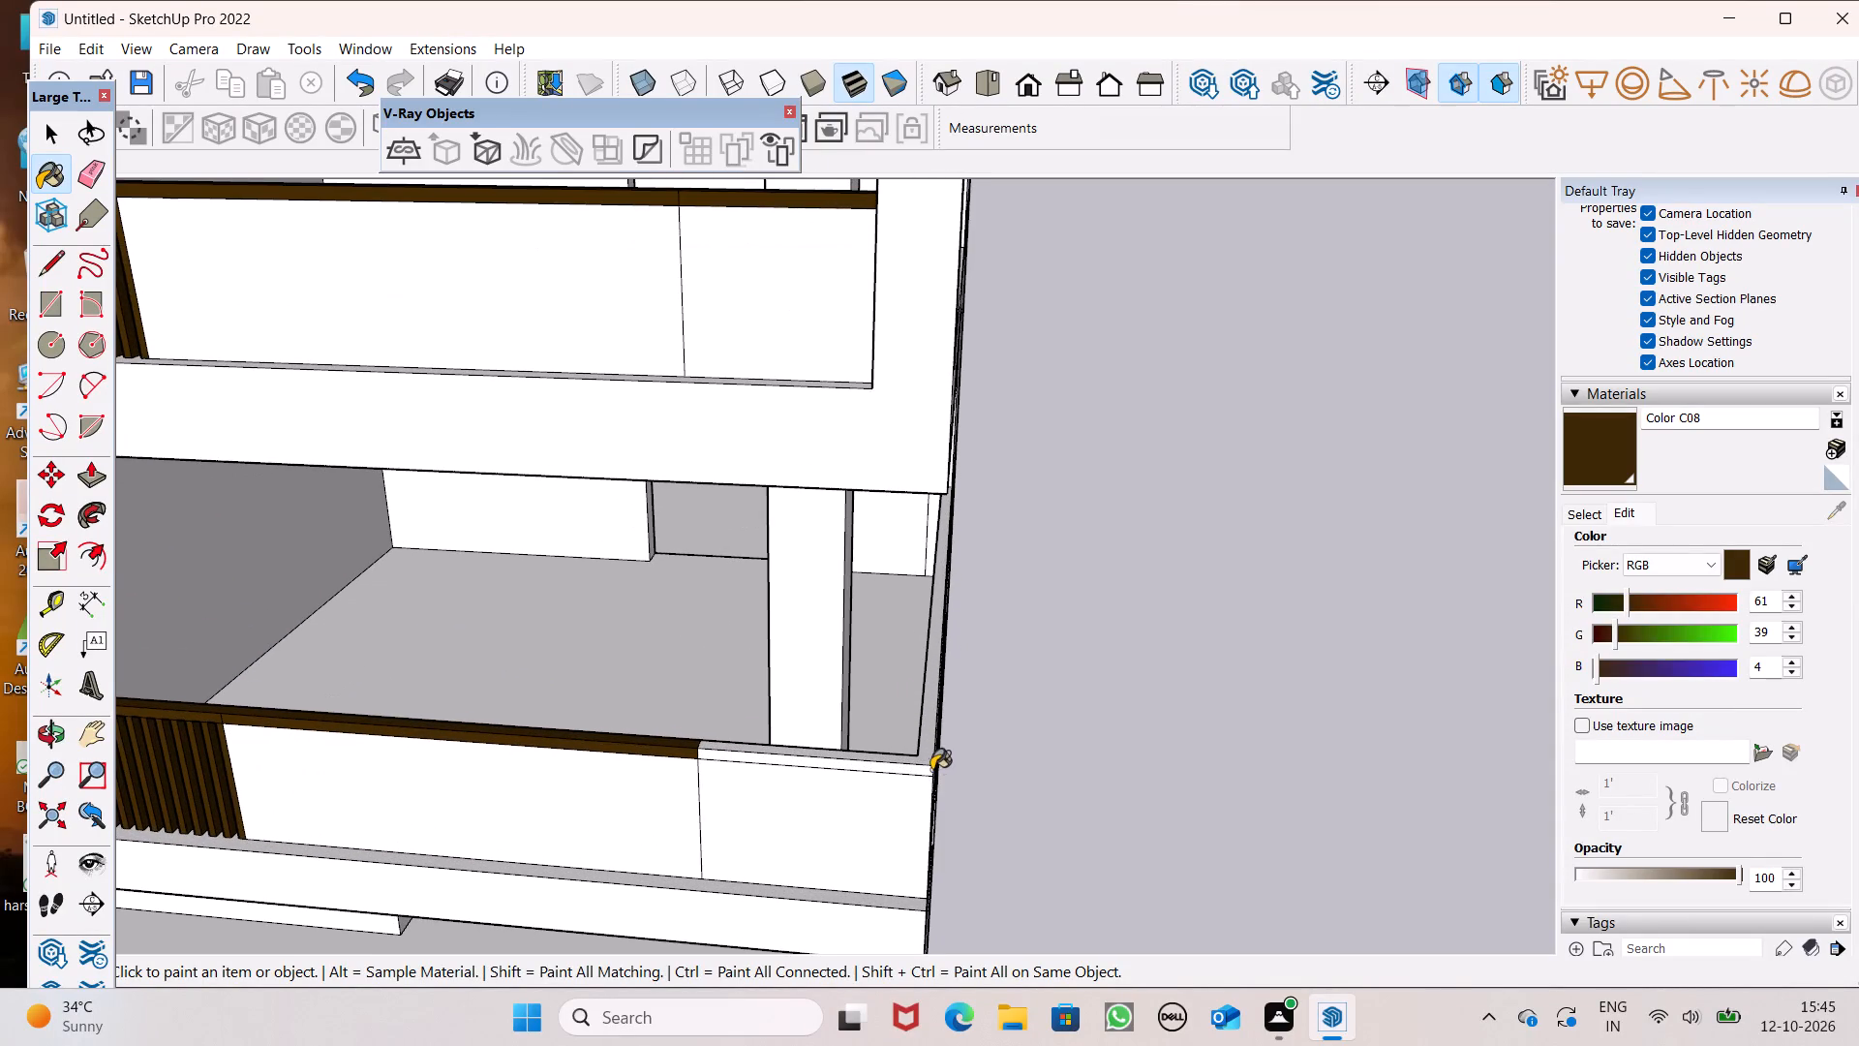
scroll(812, 780, up, 3)
click(879, 754)
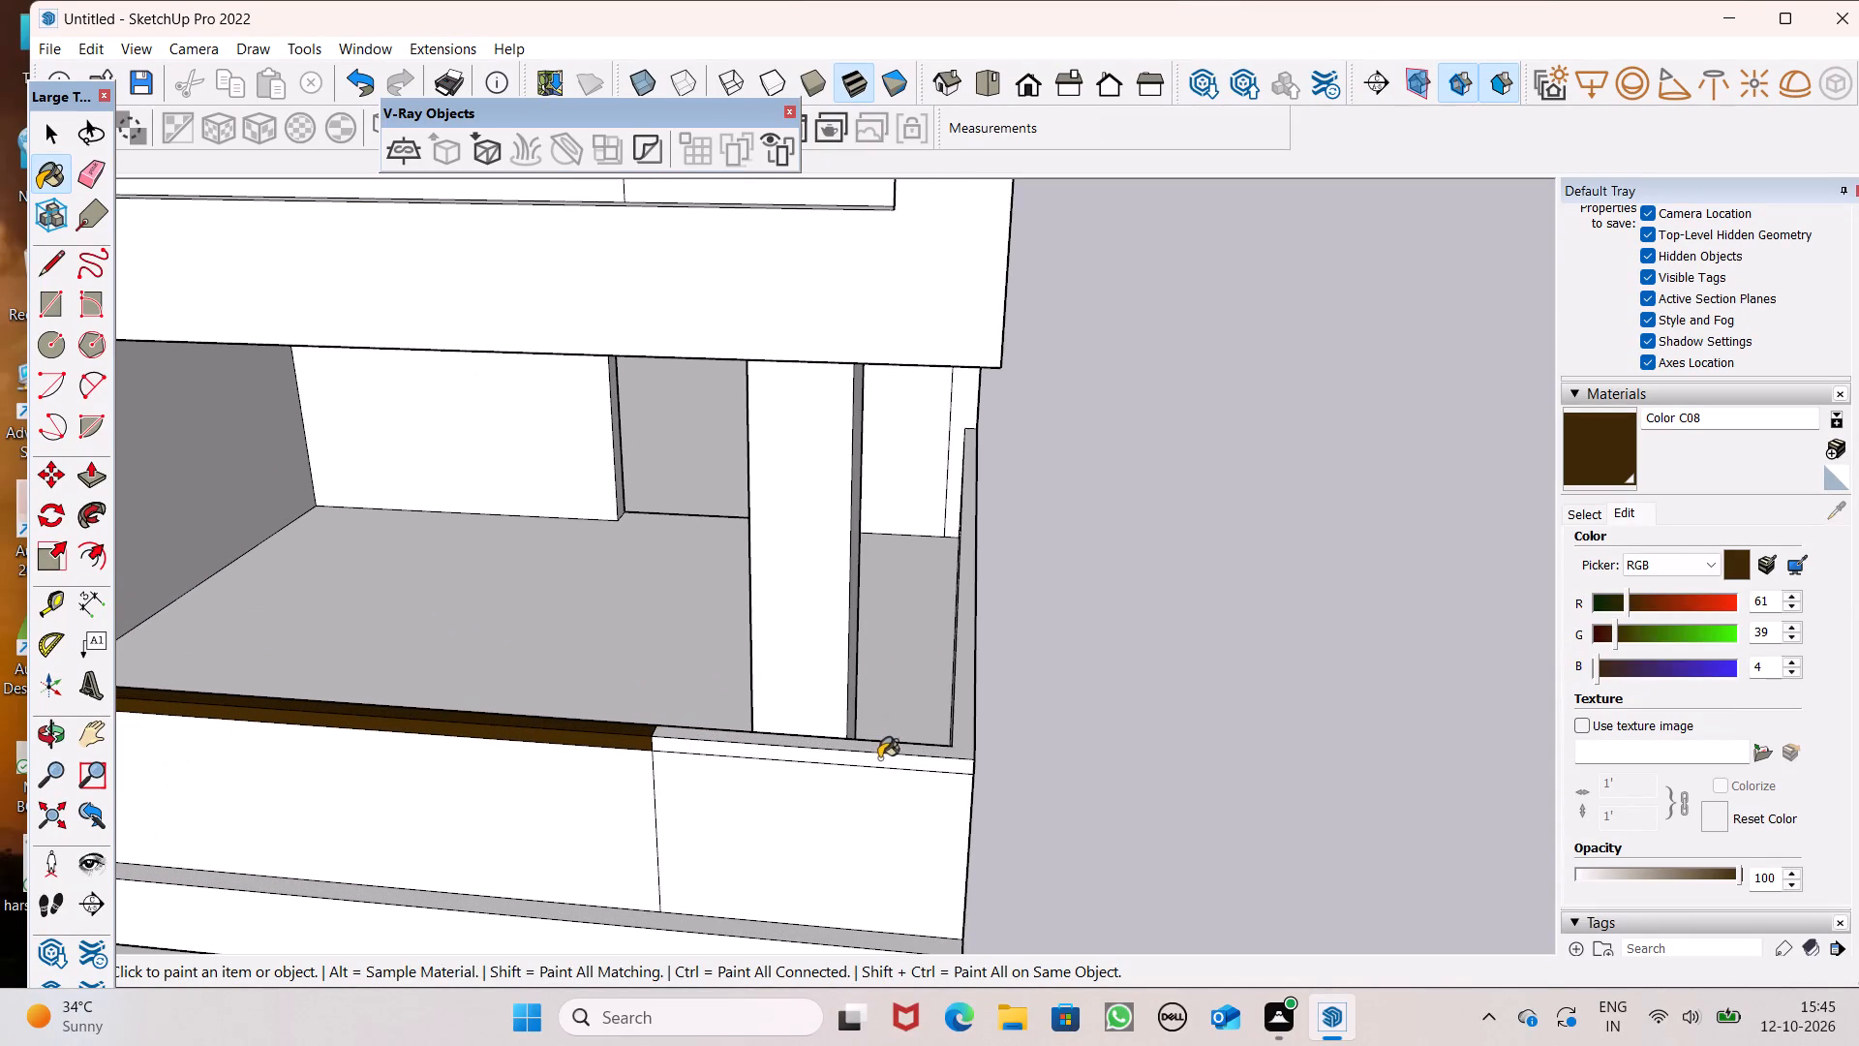
click(964, 724)
Paint the outer and inner faces of the lowest balcony's side rail with Color C08.
middle_drag(1120, 752, 983, 748)
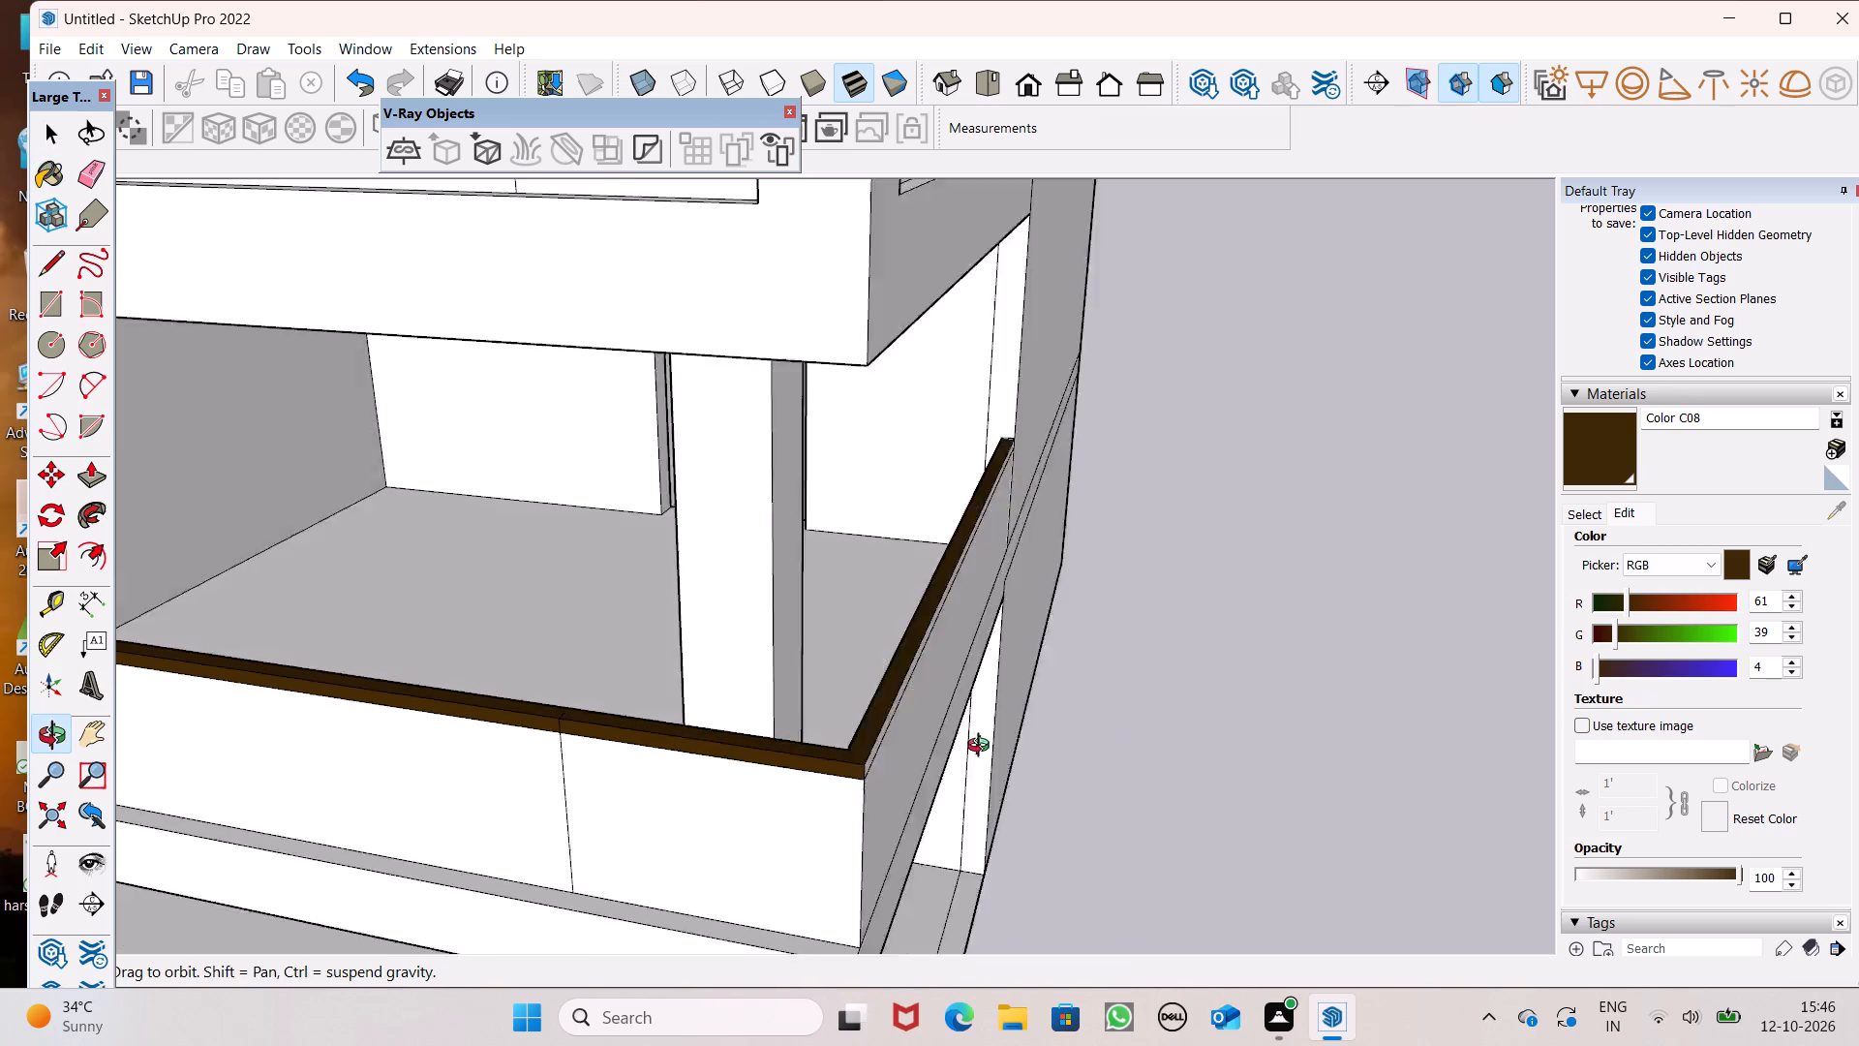
middle_drag(983, 748, 520, 728)
scroll(503, 719, up, 7)
click(332, 564)
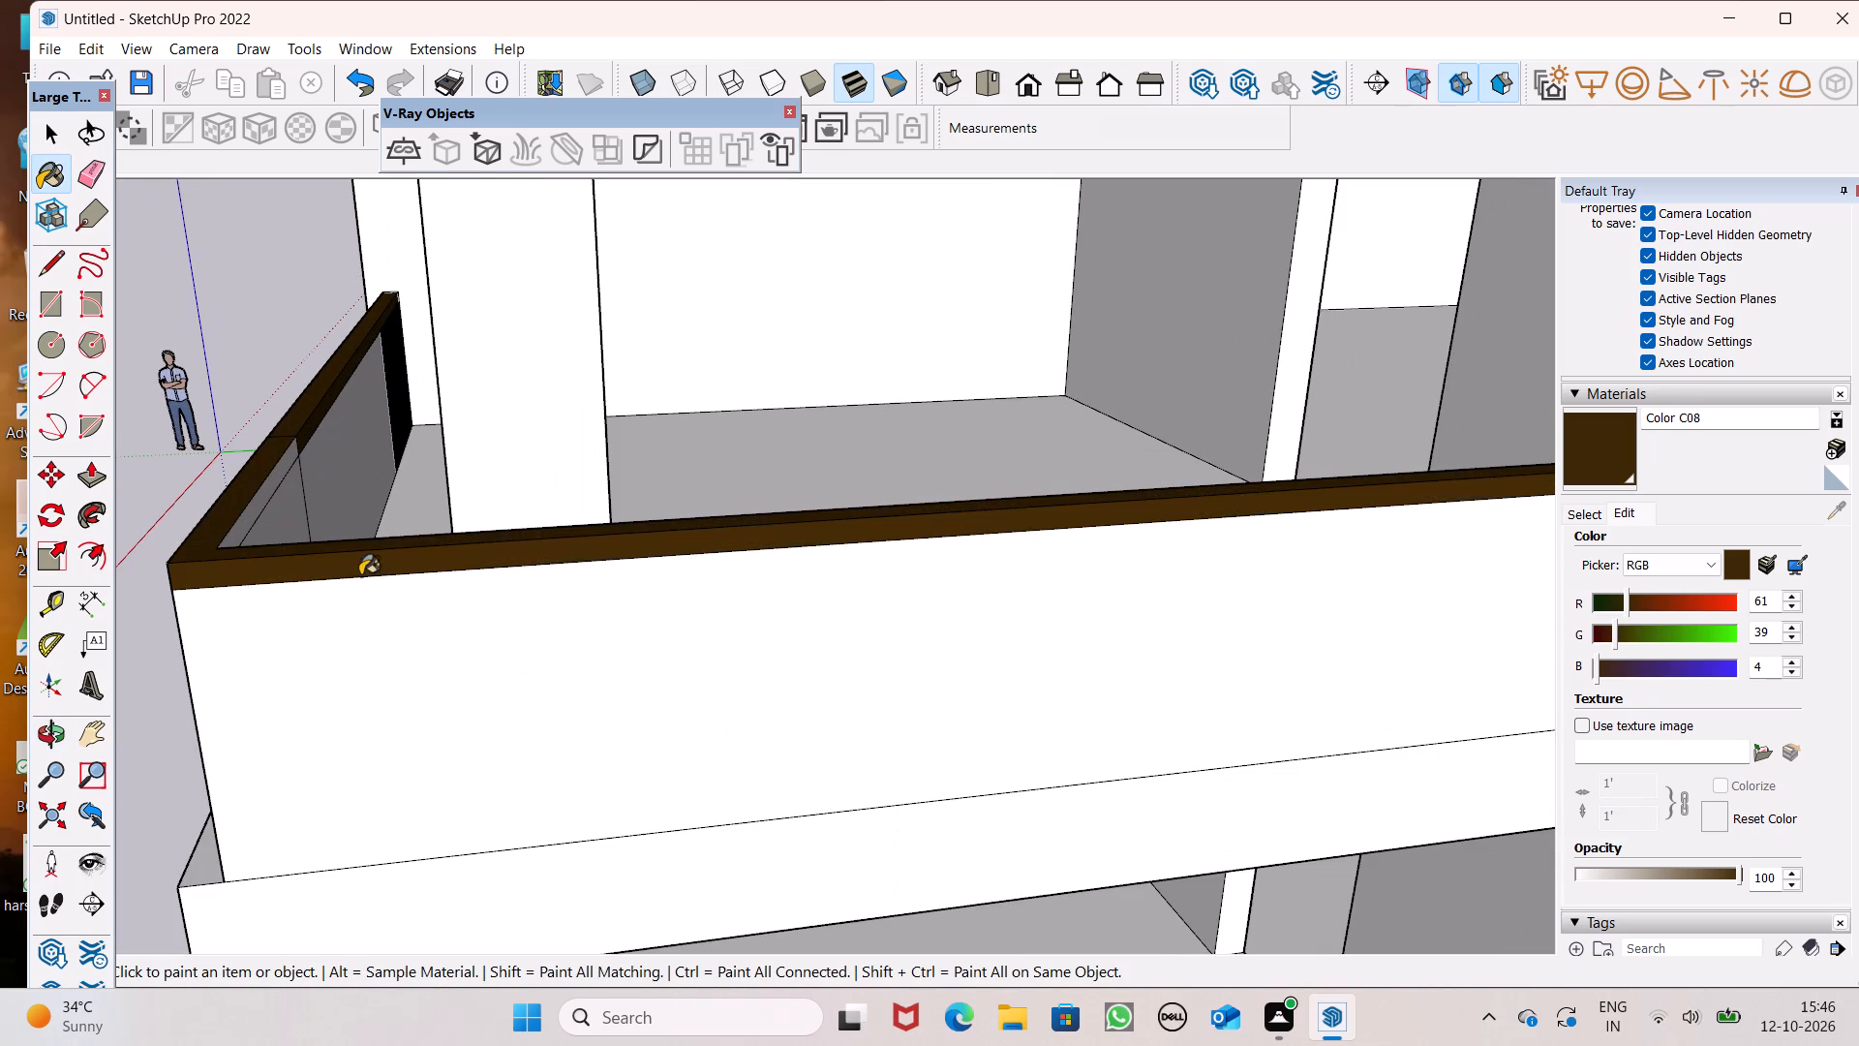
scroll(217, 523, up, 5)
click(266, 527)
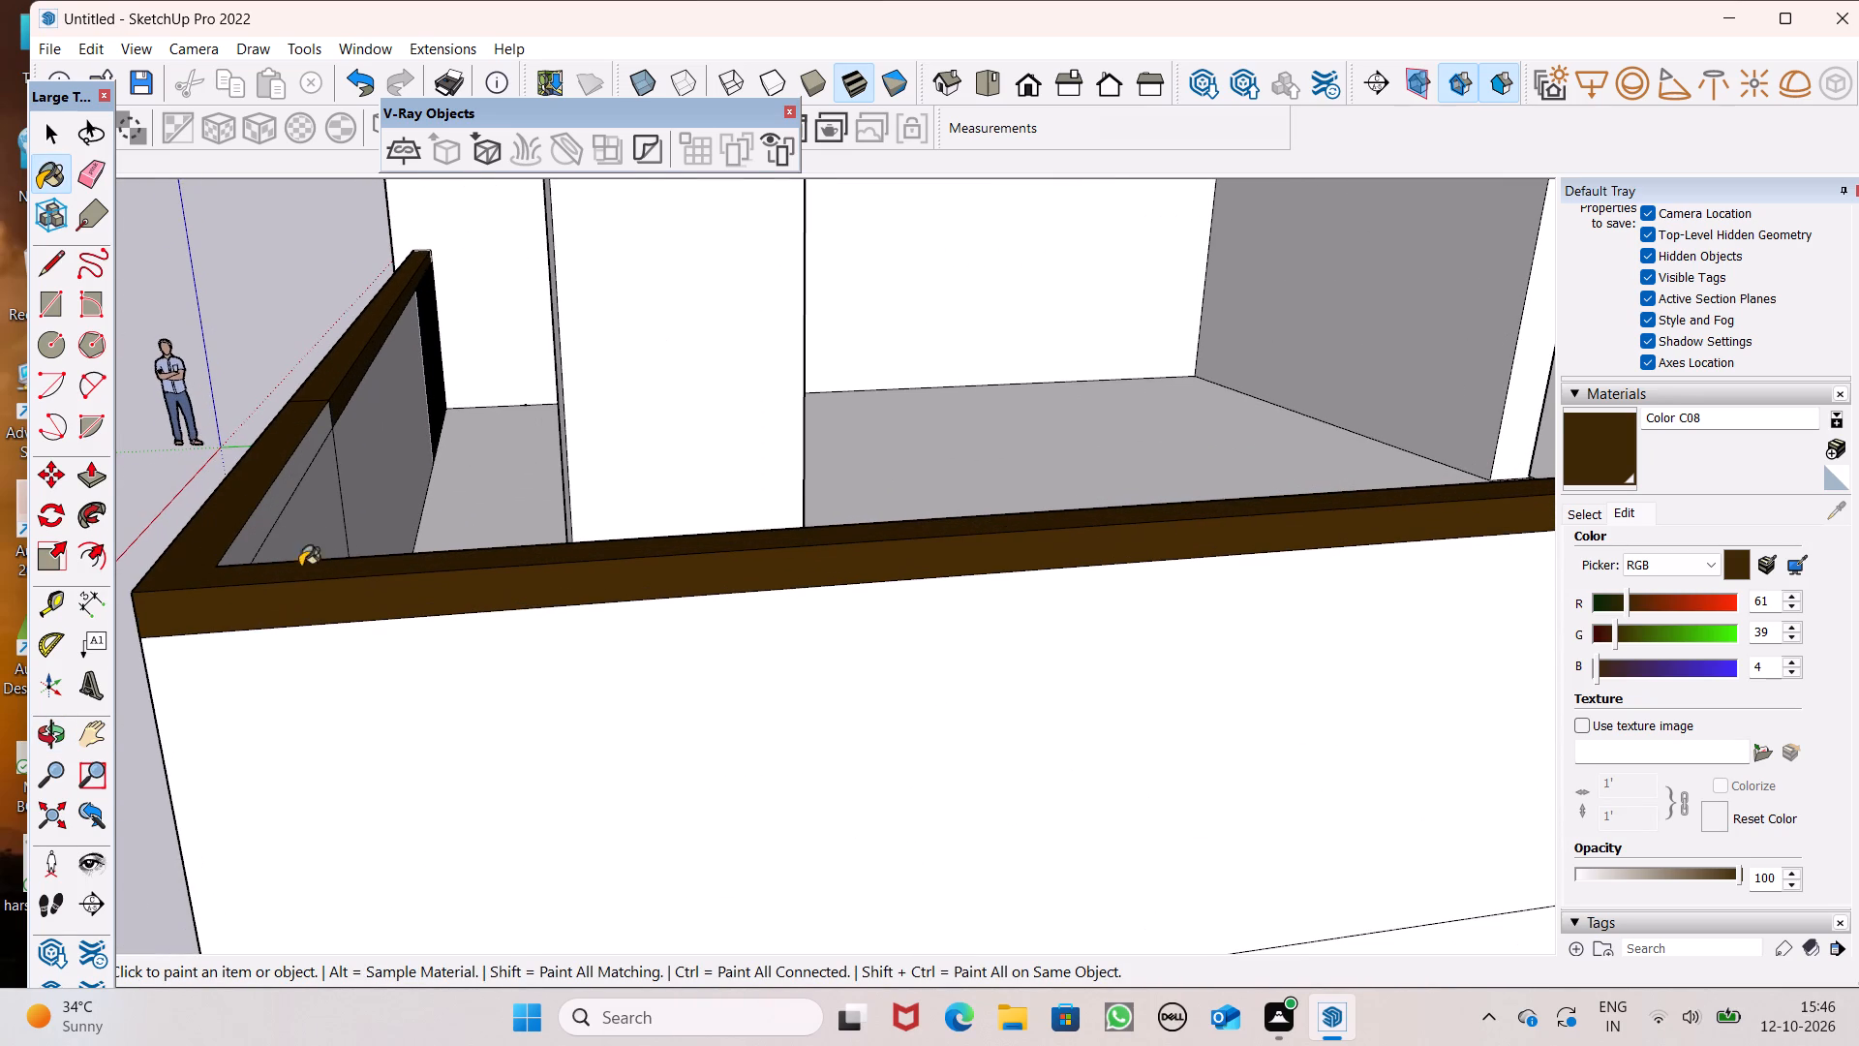
middle_drag(318, 578, 1192, 571)
scroll(1225, 504, up, 4)
click(1227, 516)
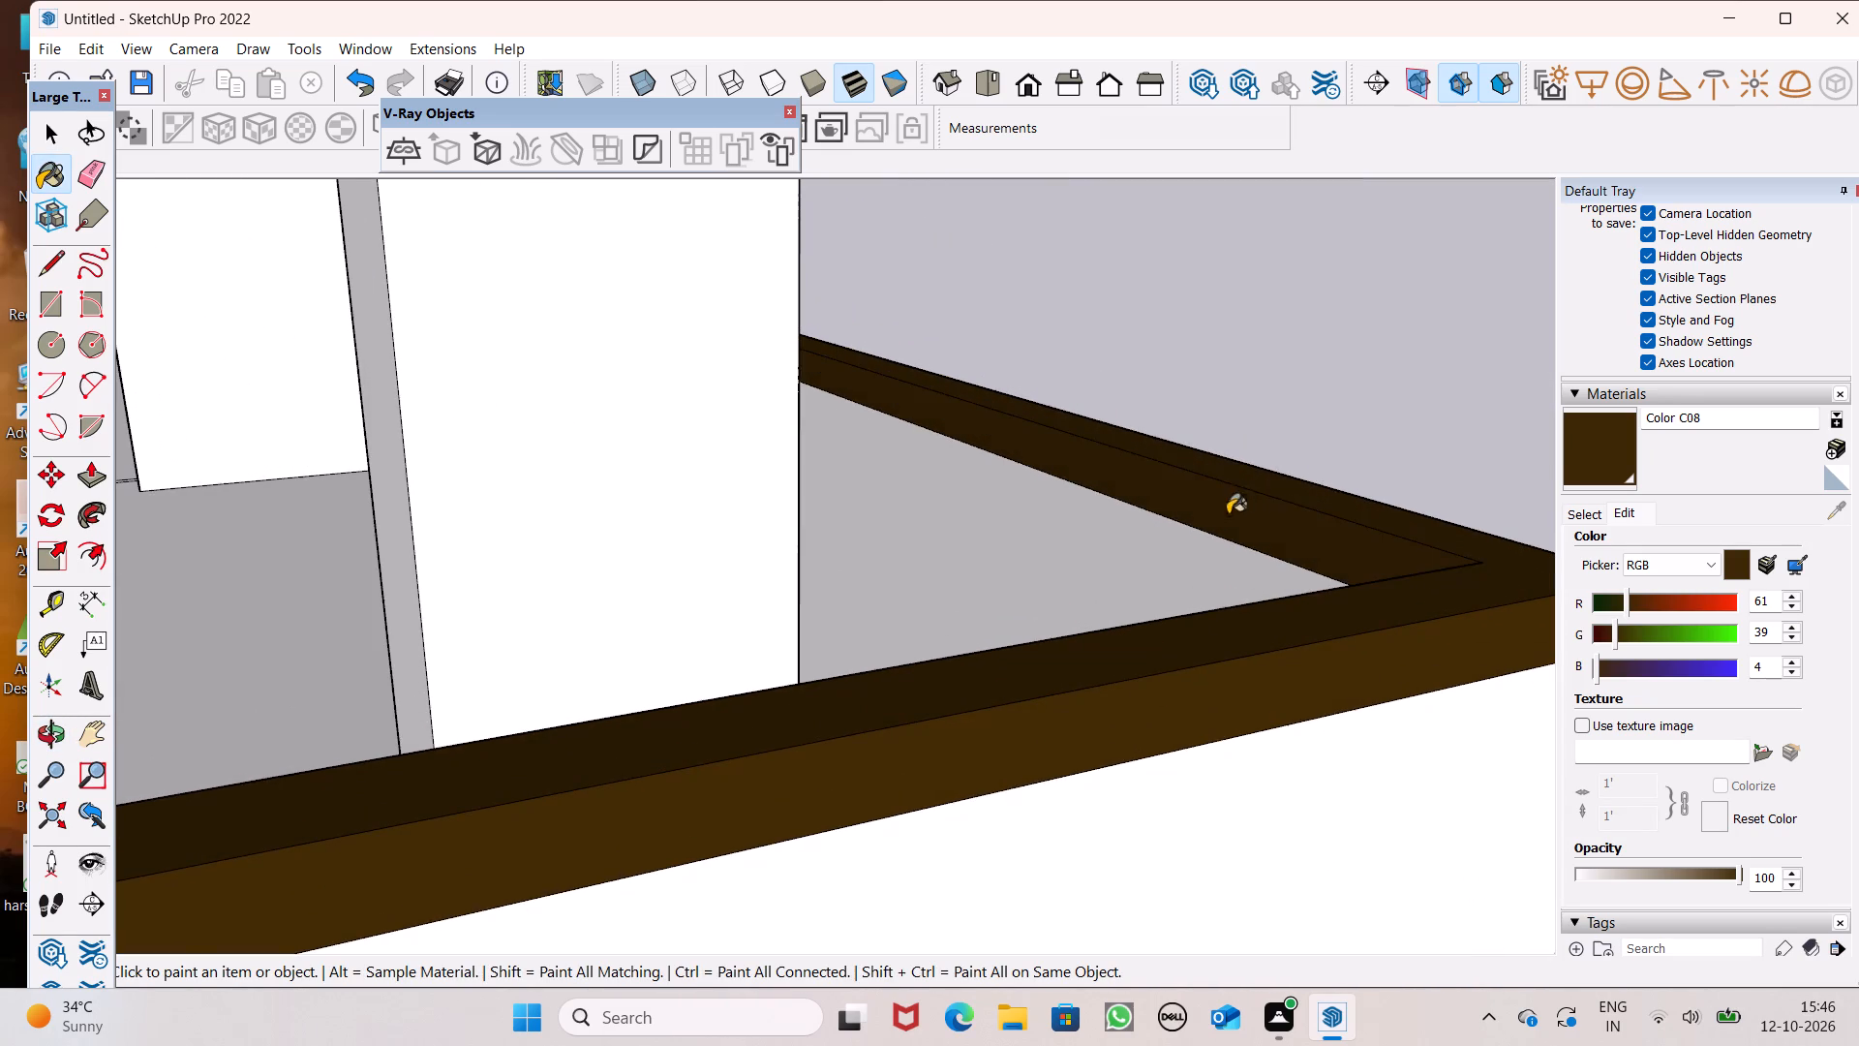
middle_drag(1297, 508, 1044, 464)
scroll(1245, 467, down, 5)
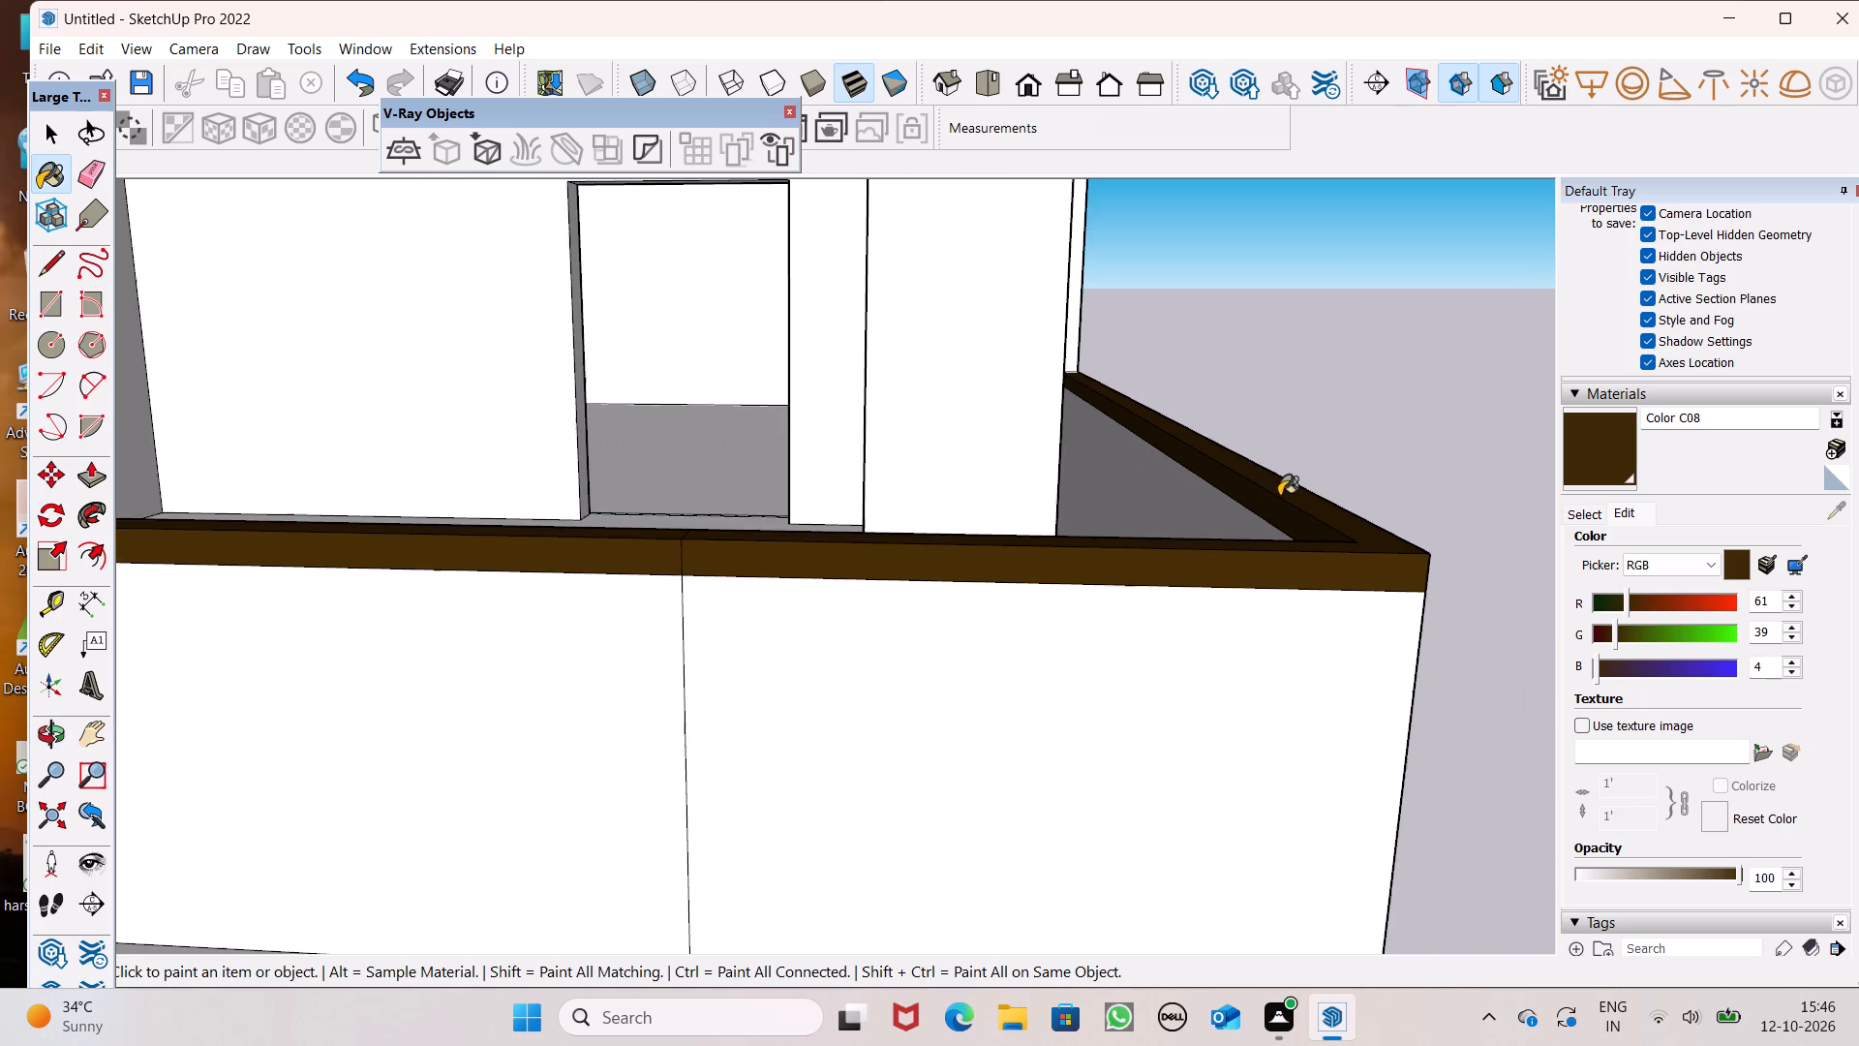
Erase the extra line along the floor strip at the middle balcony's open side.
scroll(1279, 496, down, 8)
scroll(1539, 556, down, 5)
scroll(1326, 530, down, 2)
middle_drag(1253, 527, 769, 582)
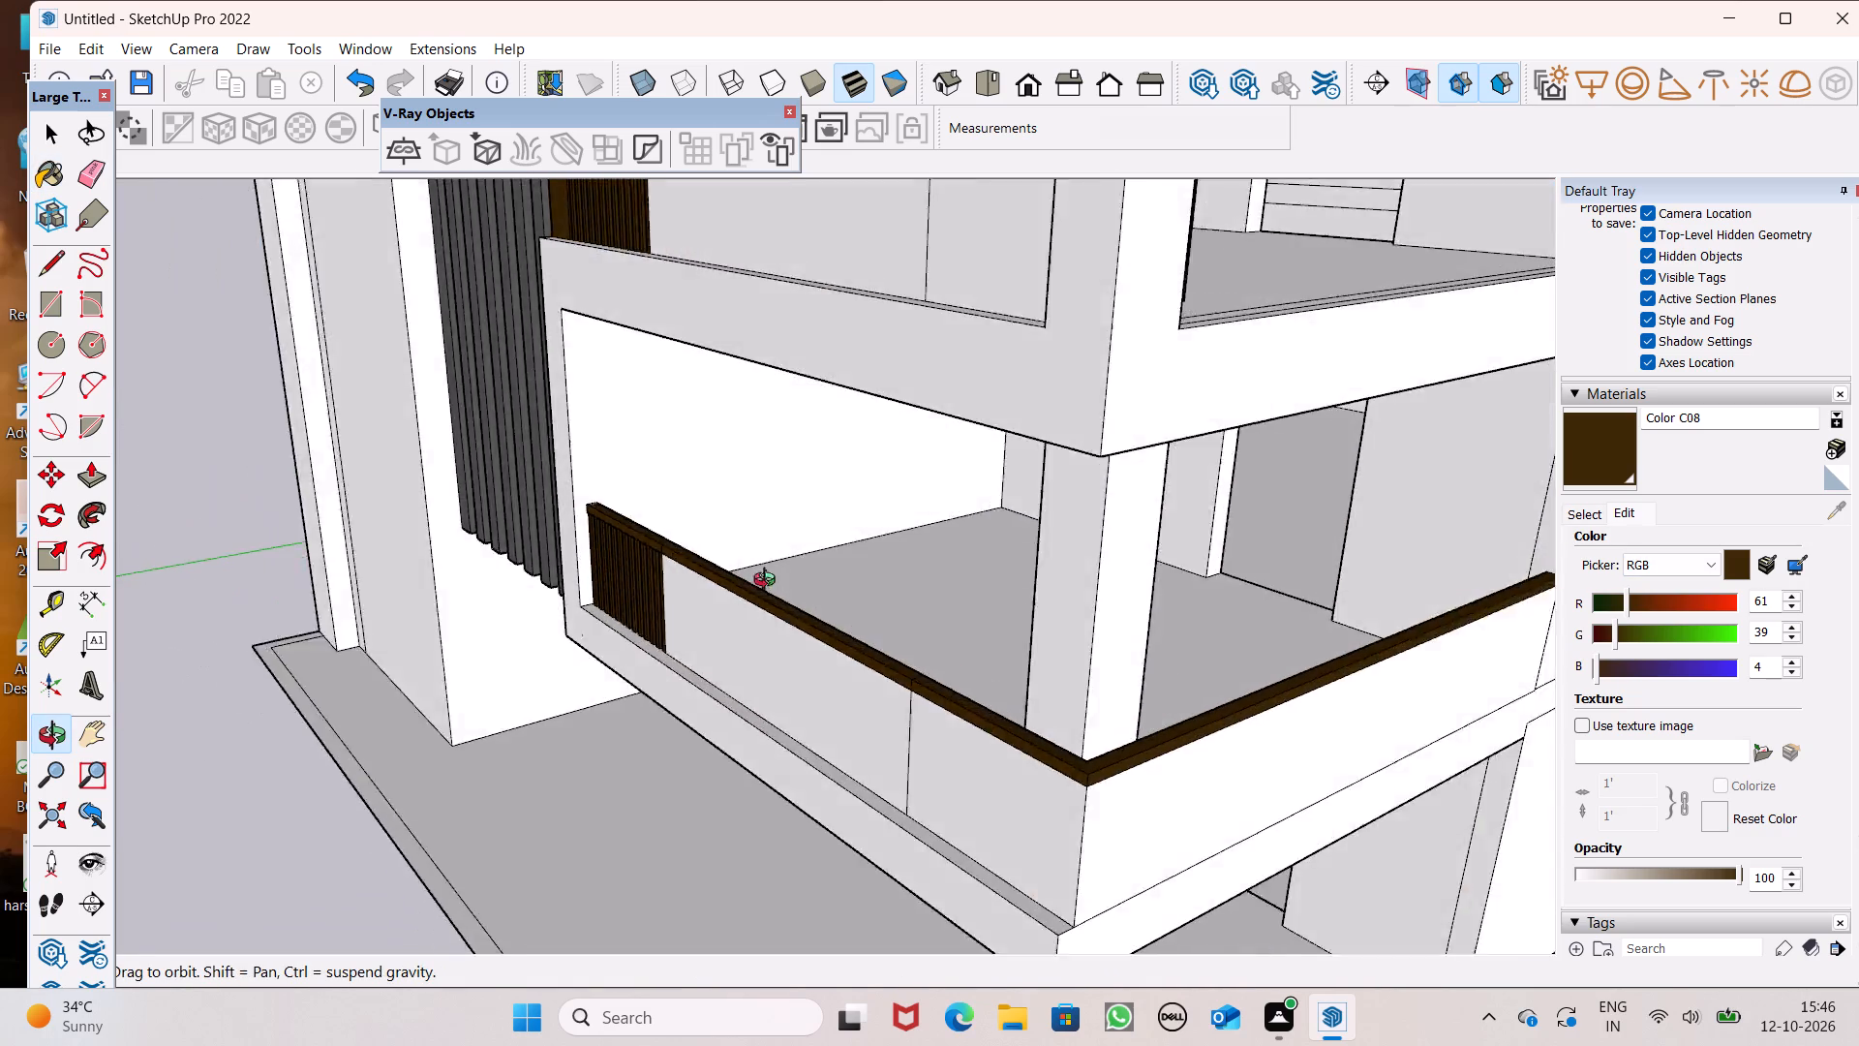
middle_drag(769, 582, 753, 578)
scroll(760, 520, down, 4)
scroll(1010, 222, up, 6)
middle_drag(1118, 435, 967, 572)
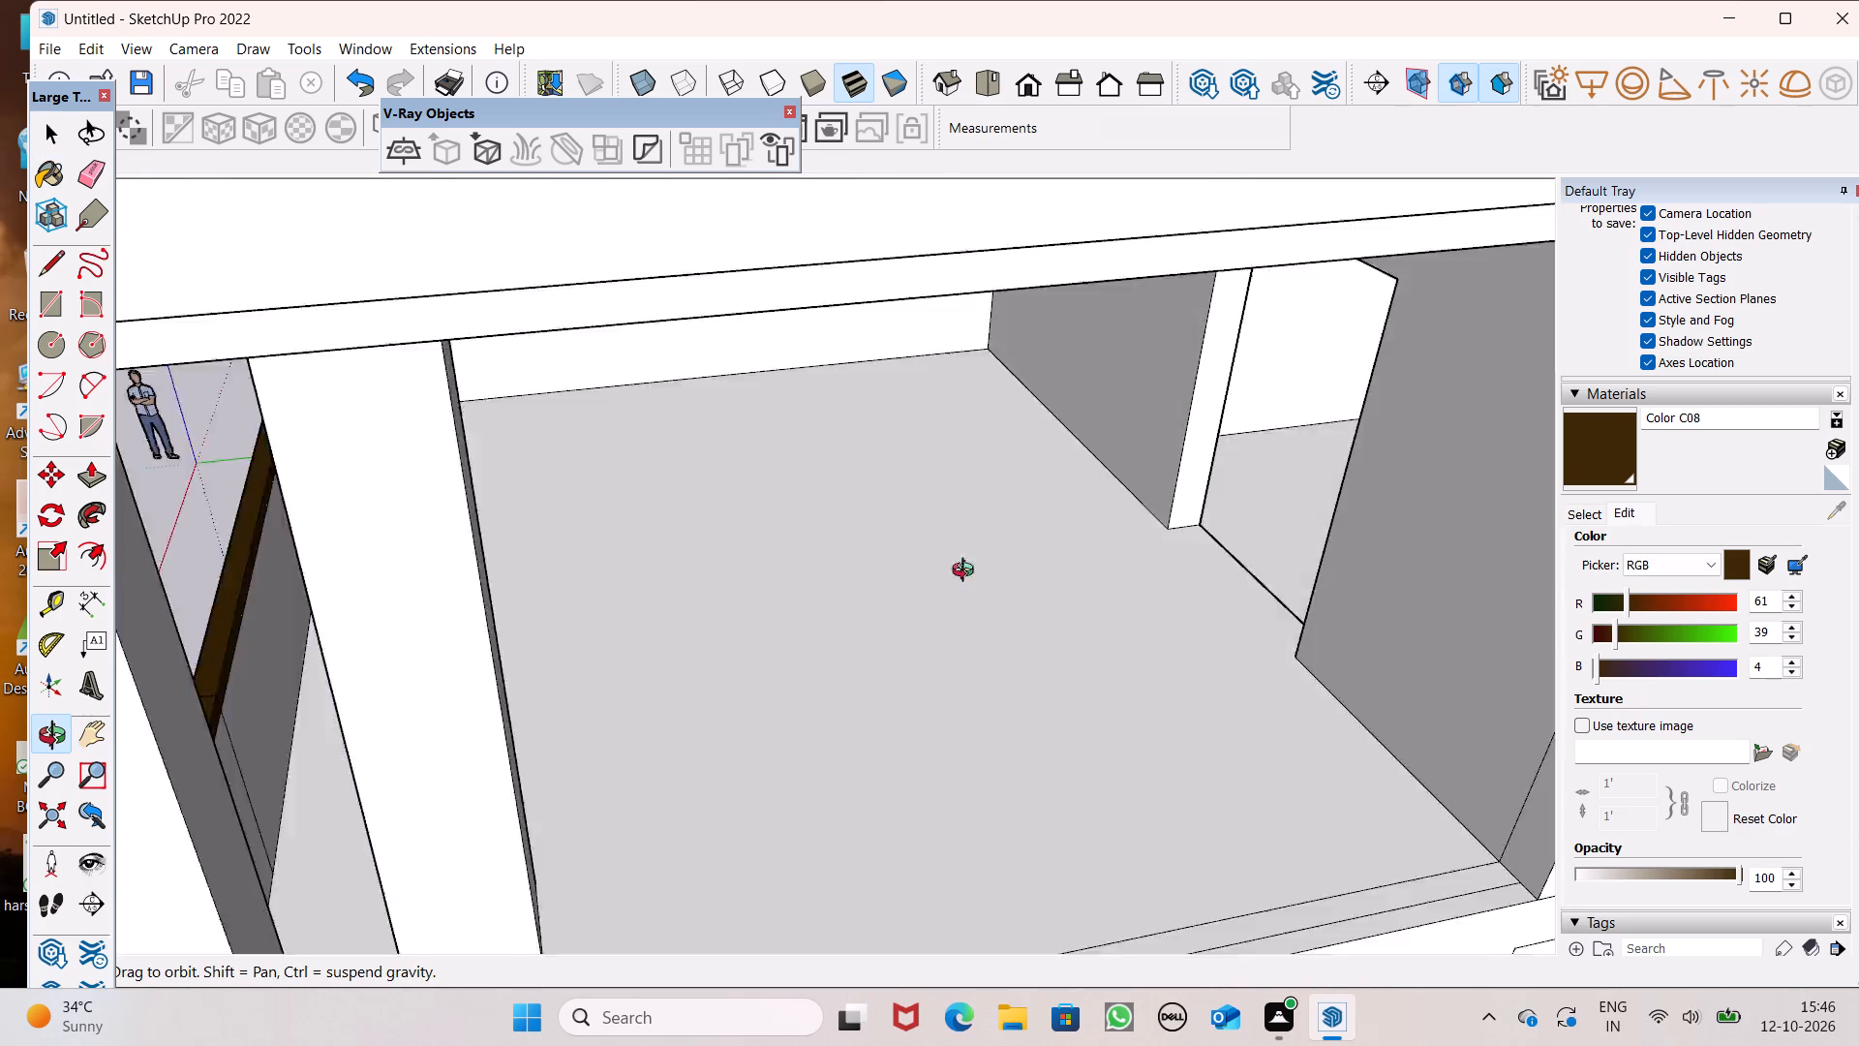
middle_drag(967, 572, 959, 535)
scroll(1002, 421, down, 4)
scroll(85, 516, up, 2)
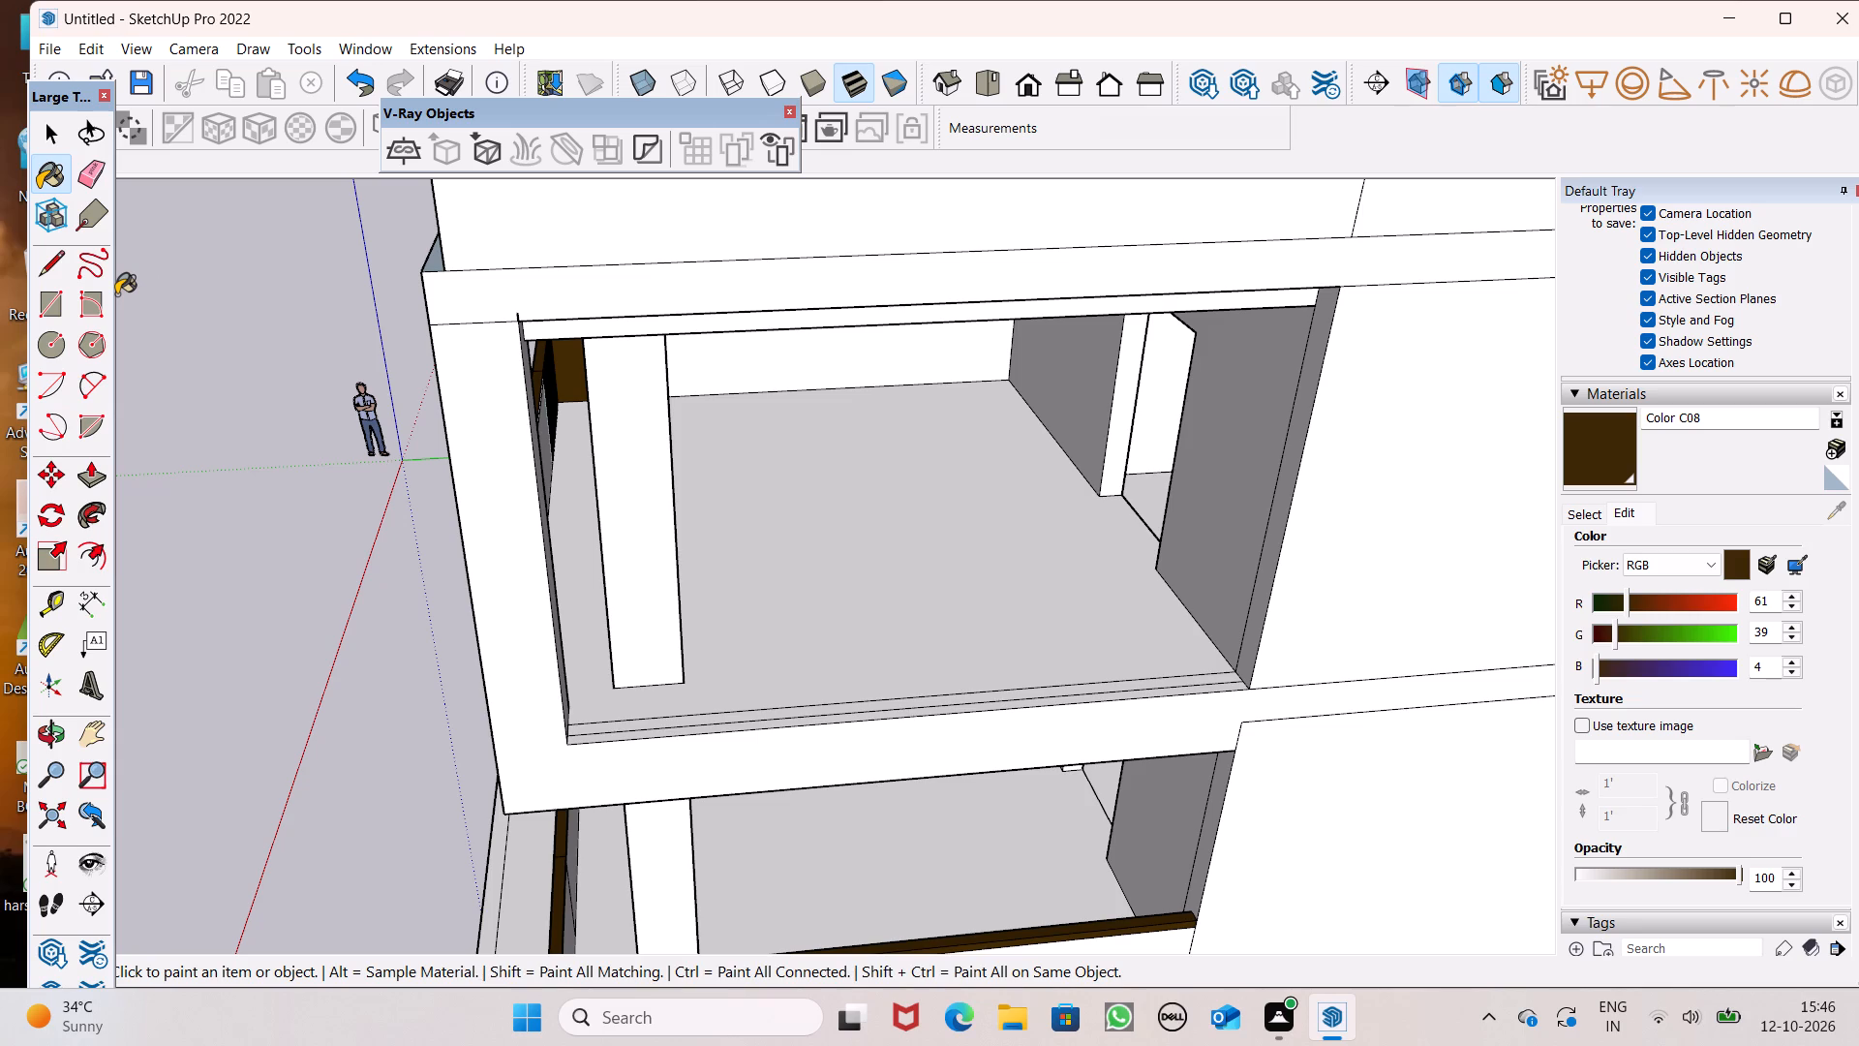
click(93, 178)
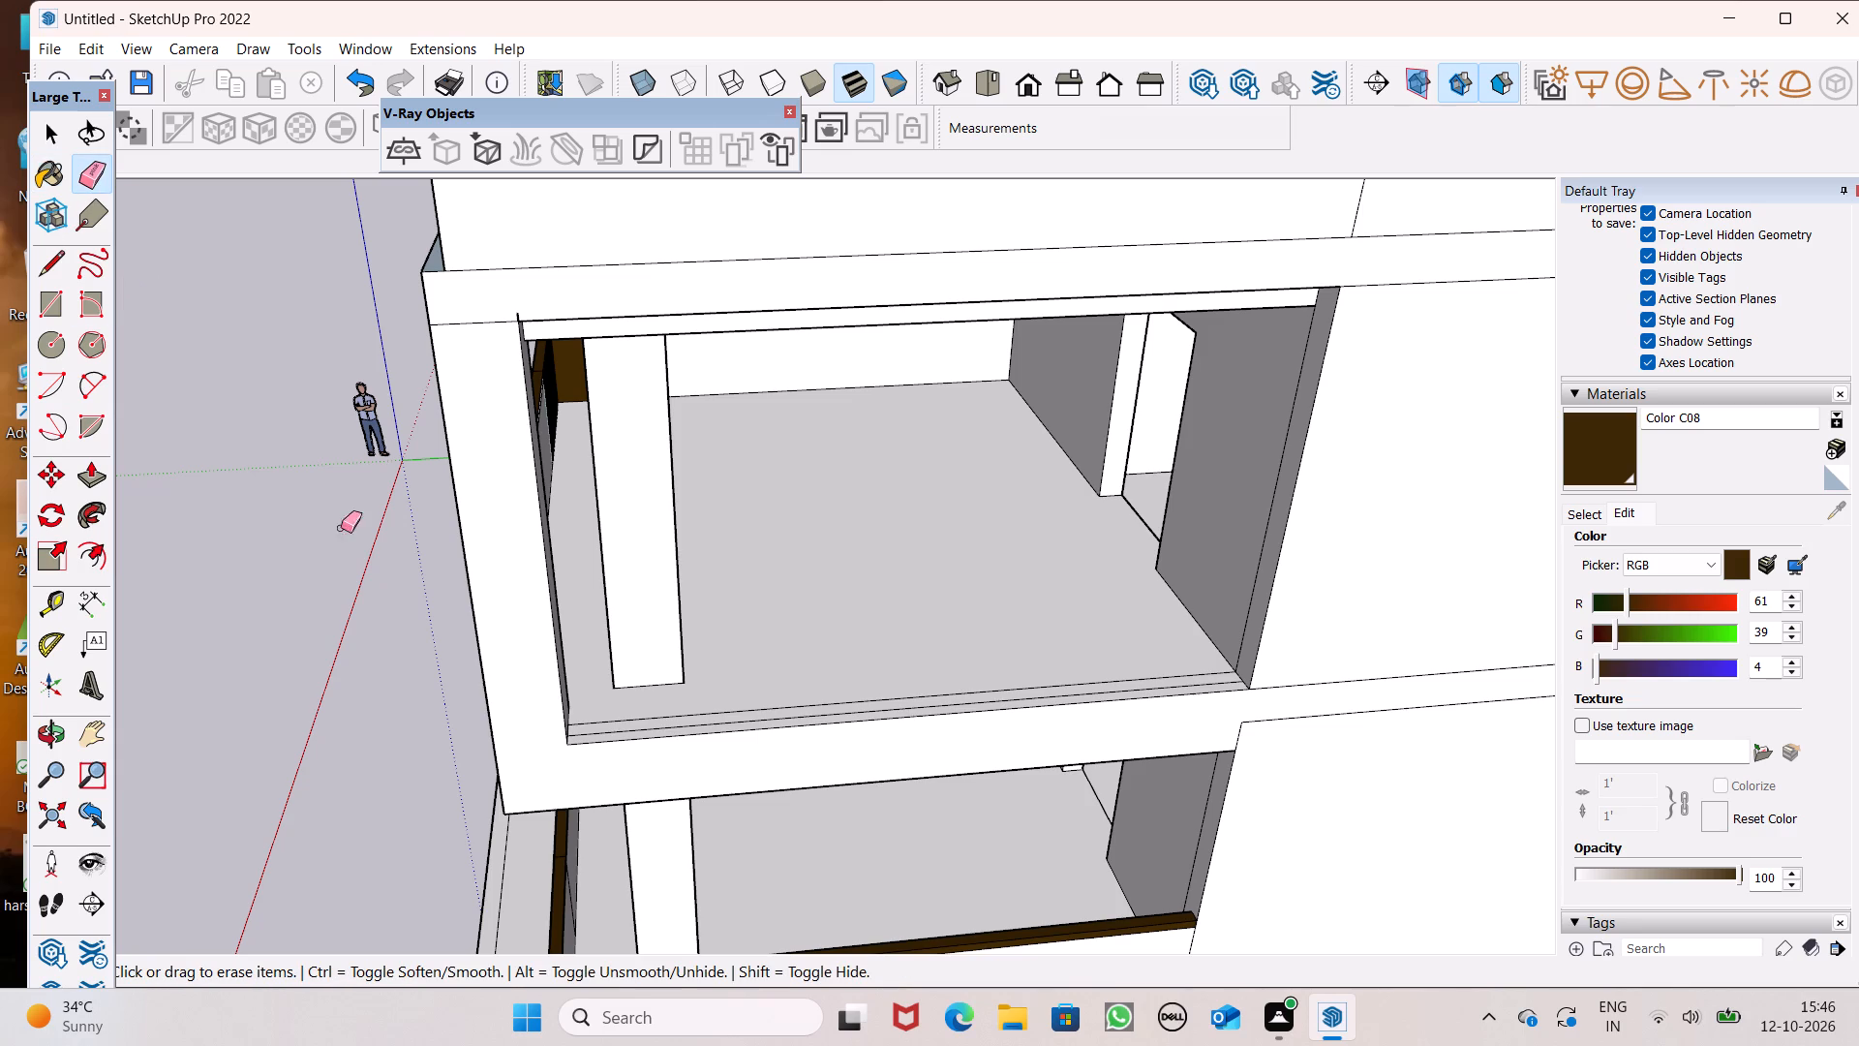
scroll(703, 653, up, 4)
scroll(797, 789, down, 2)
middle_drag(786, 815, 758, 987)
scroll(874, 712, down, 3)
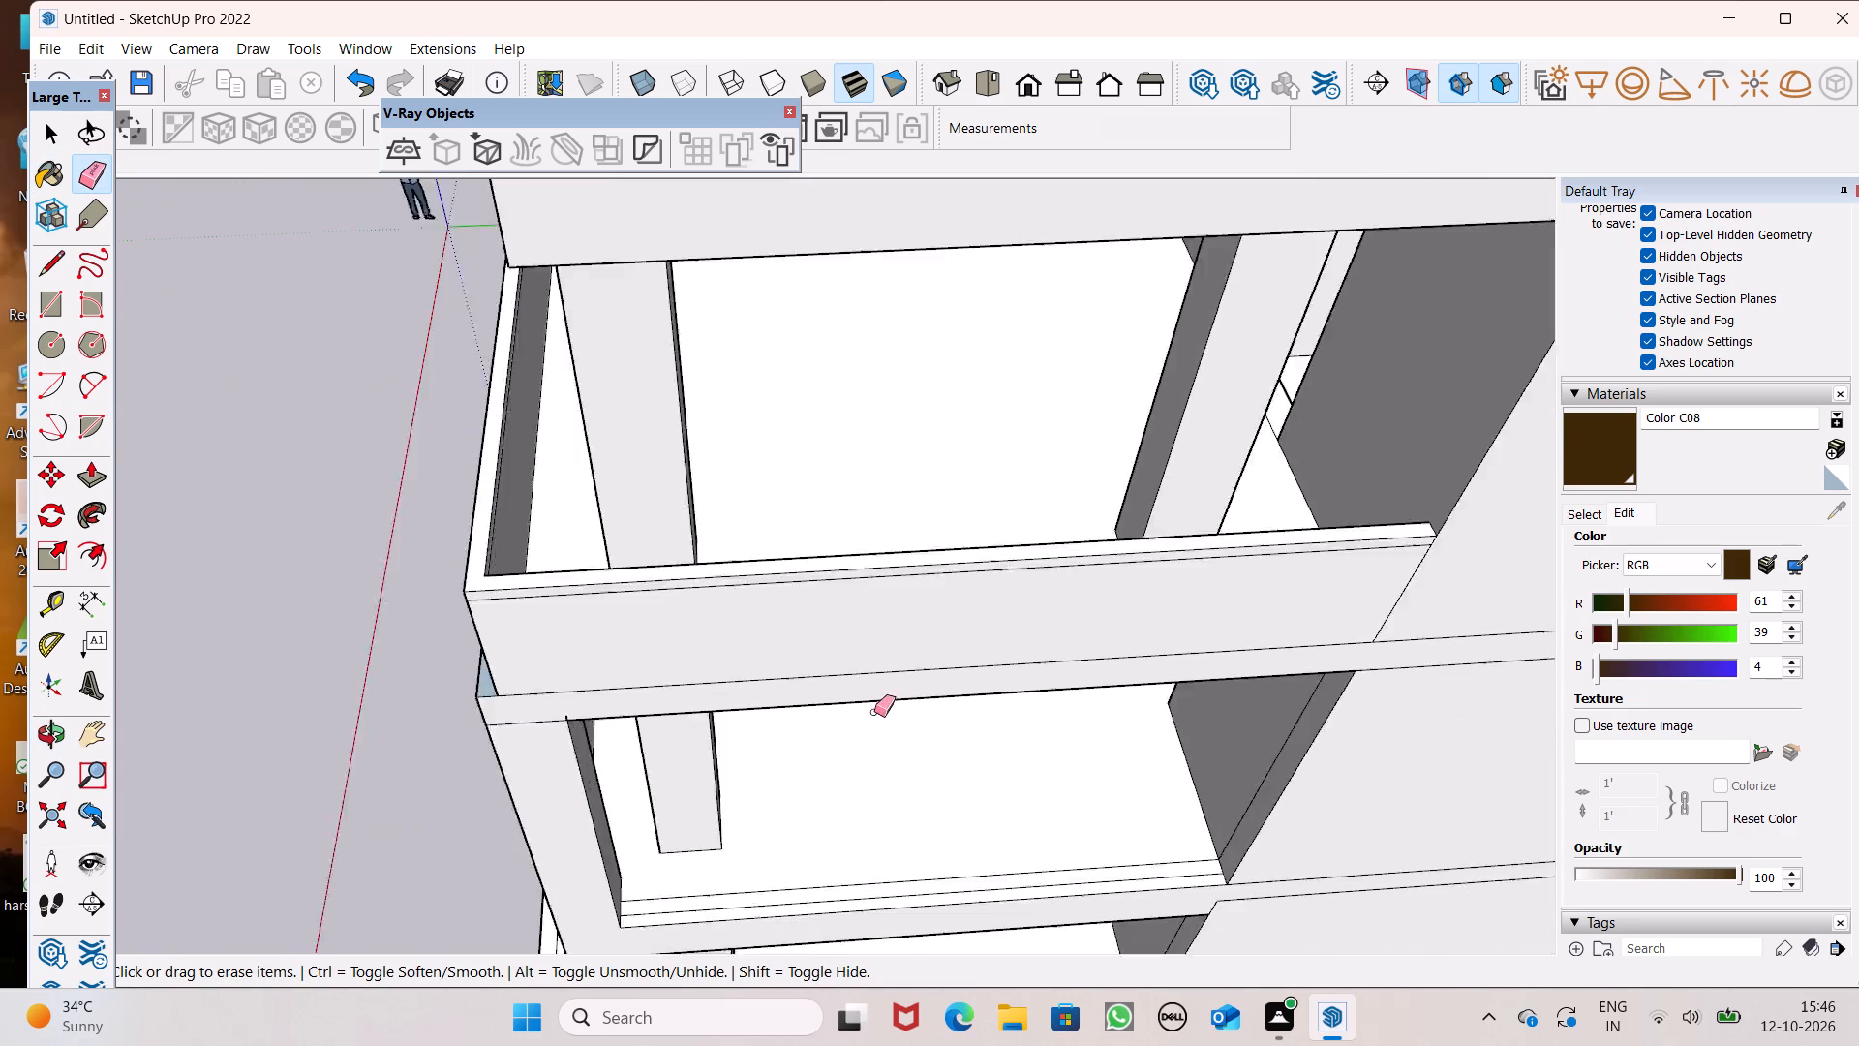
scroll(874, 712, down, 2)
scroll(808, 891, up, 7)
scroll(637, 837, up, 5)
click(604, 827)
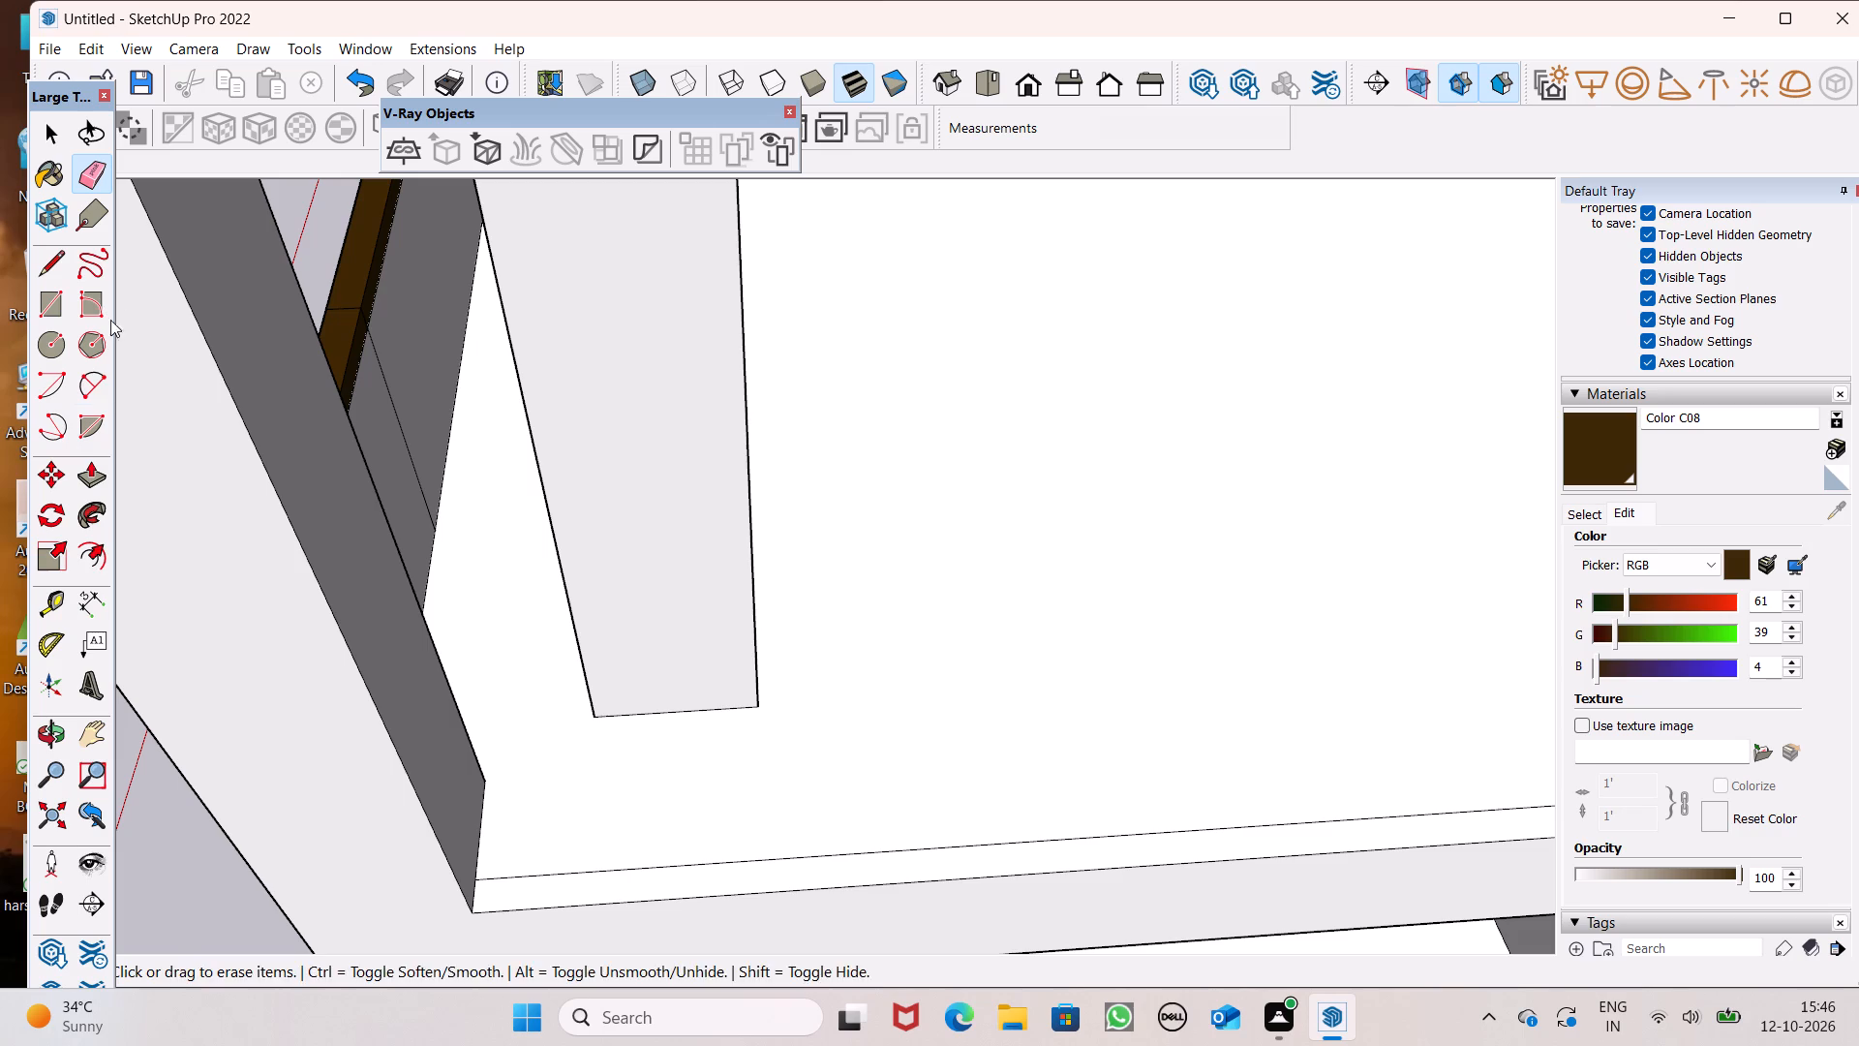
Pull the floor strip at the middle balcony's open side up 3' as a parapet, with a further 3" rail section on top.
click(90, 493)
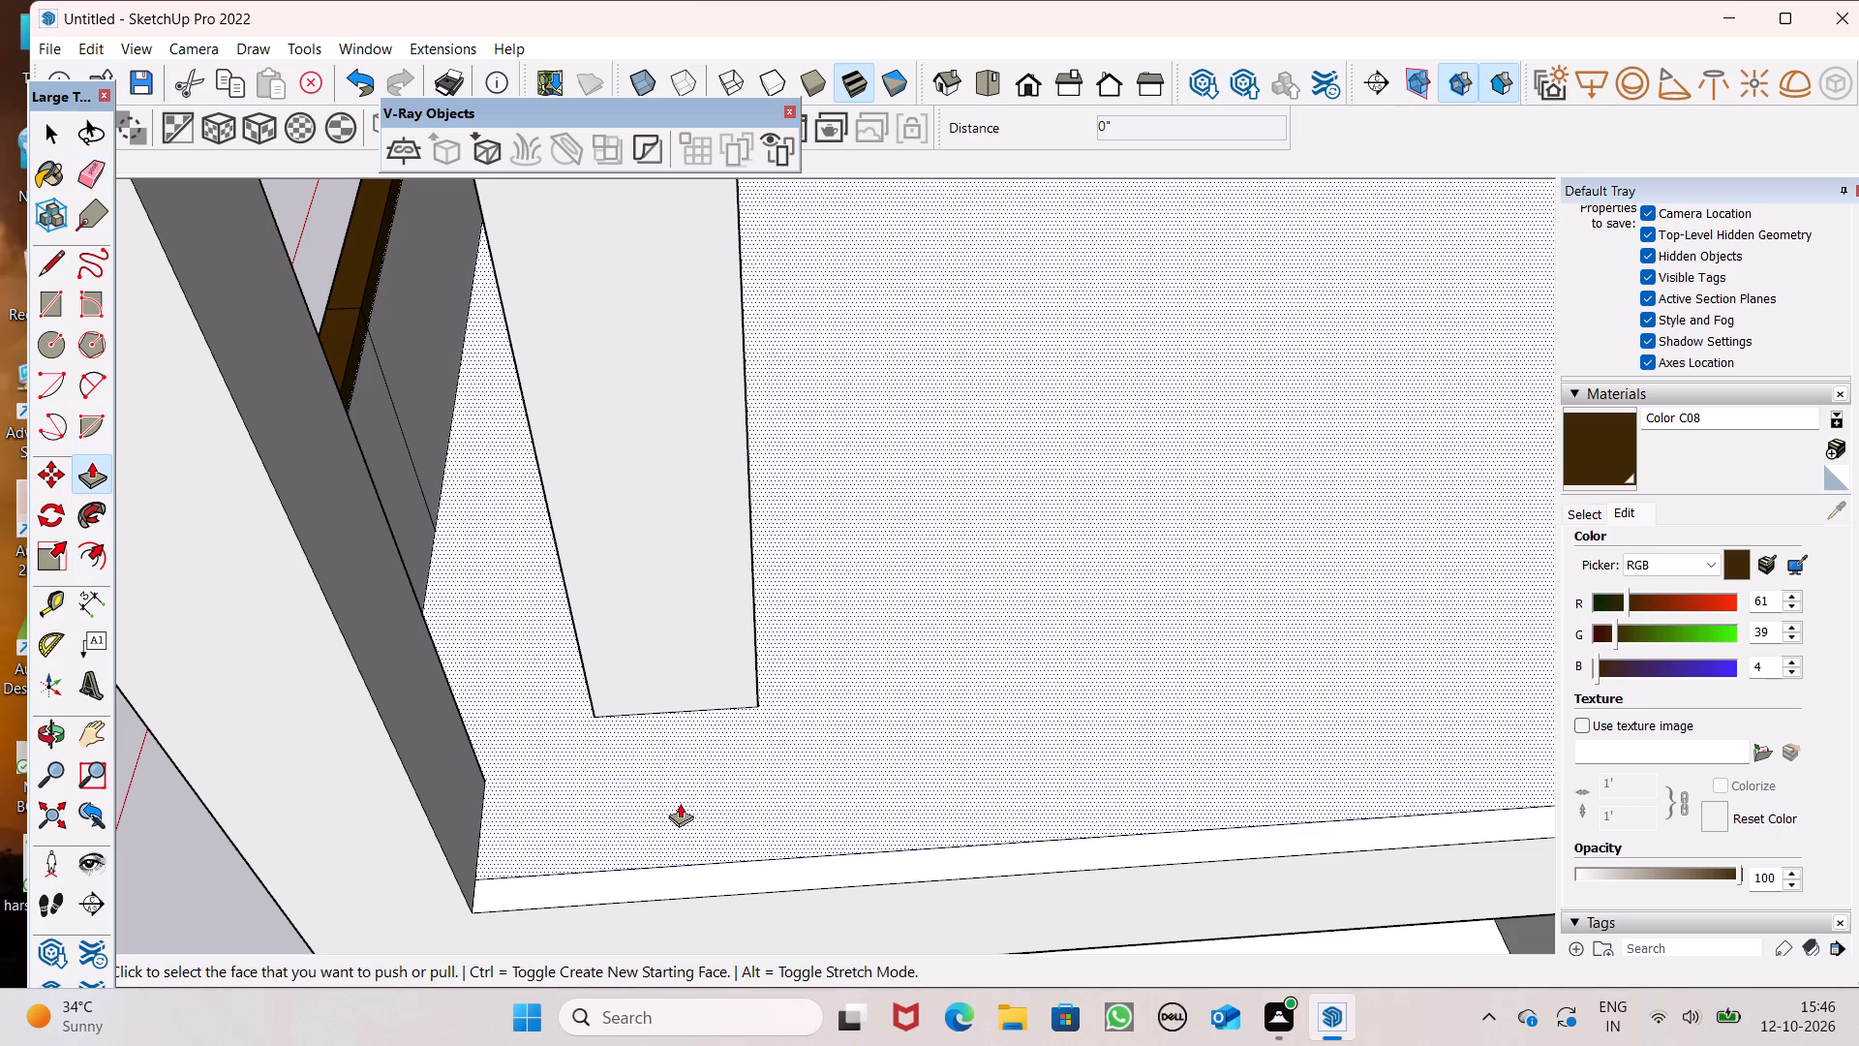
scroll(685, 849, up, 2)
drag(617, 893, 587, 736)
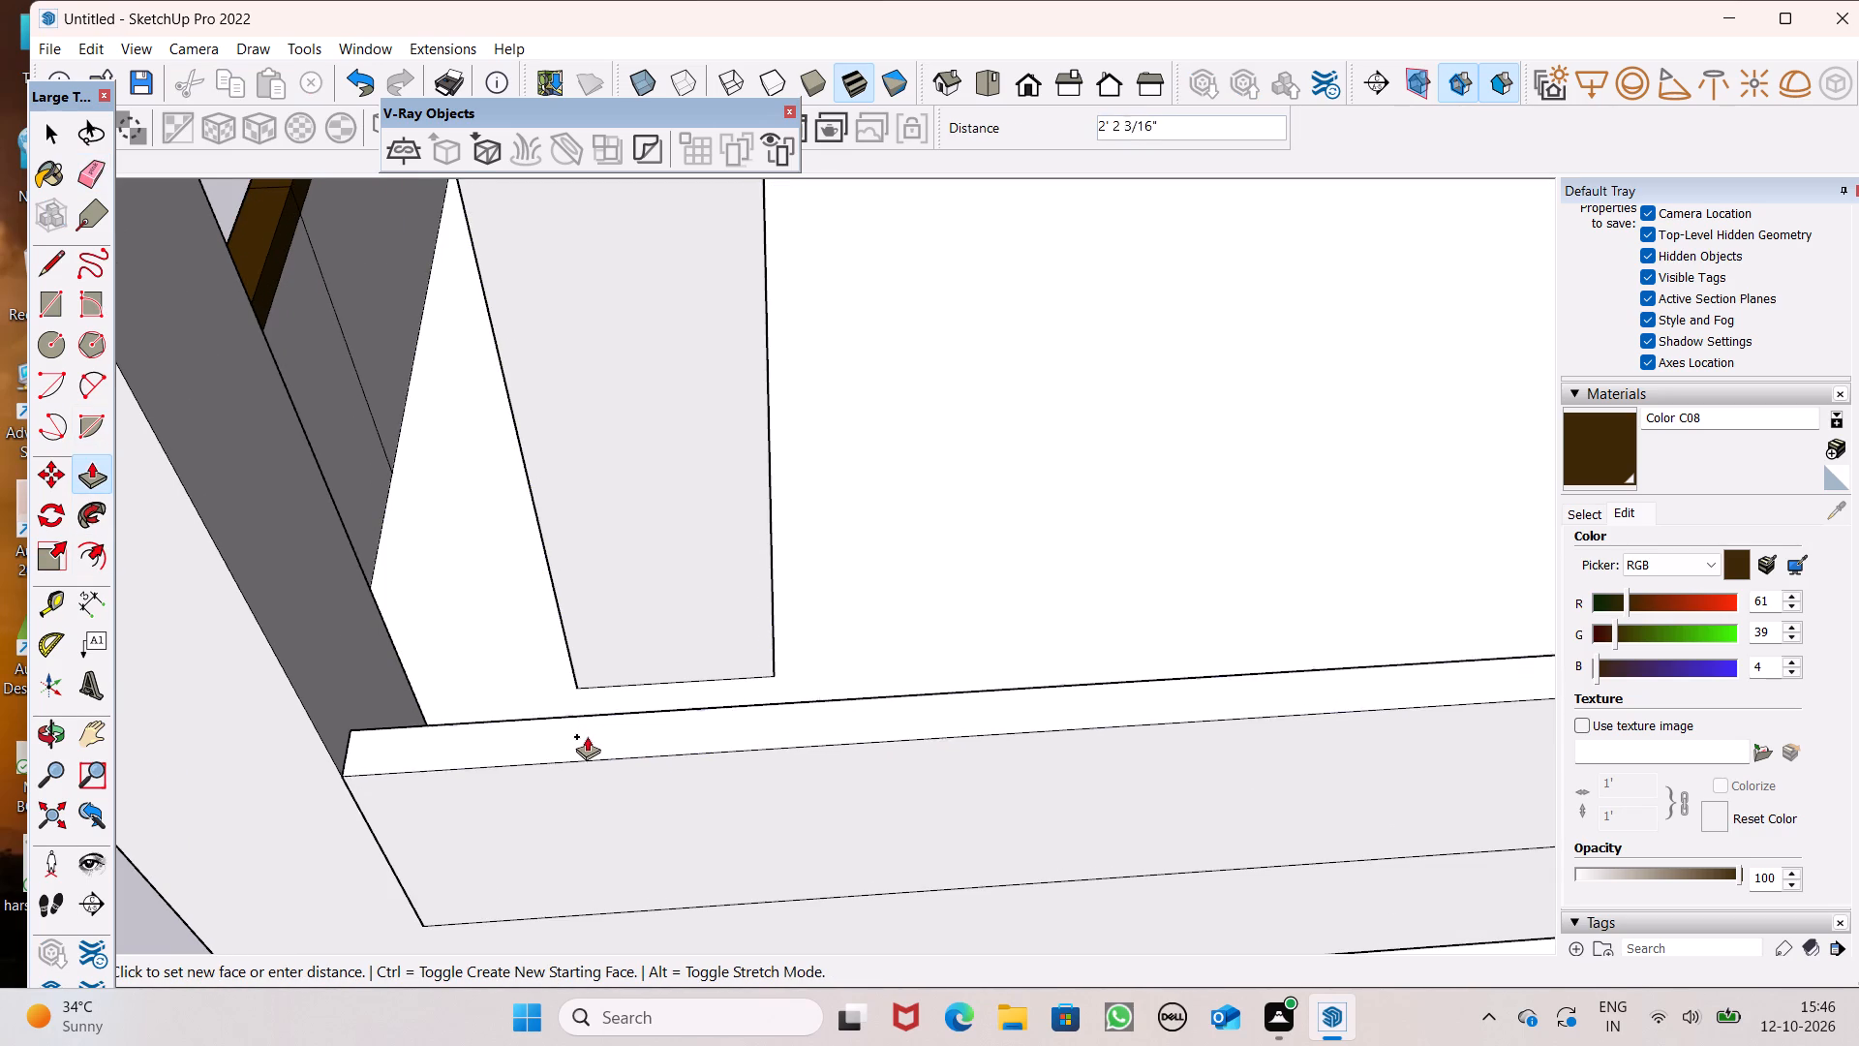
drag(587, 736, 583, 720)
key(3)
key(apostrophe)
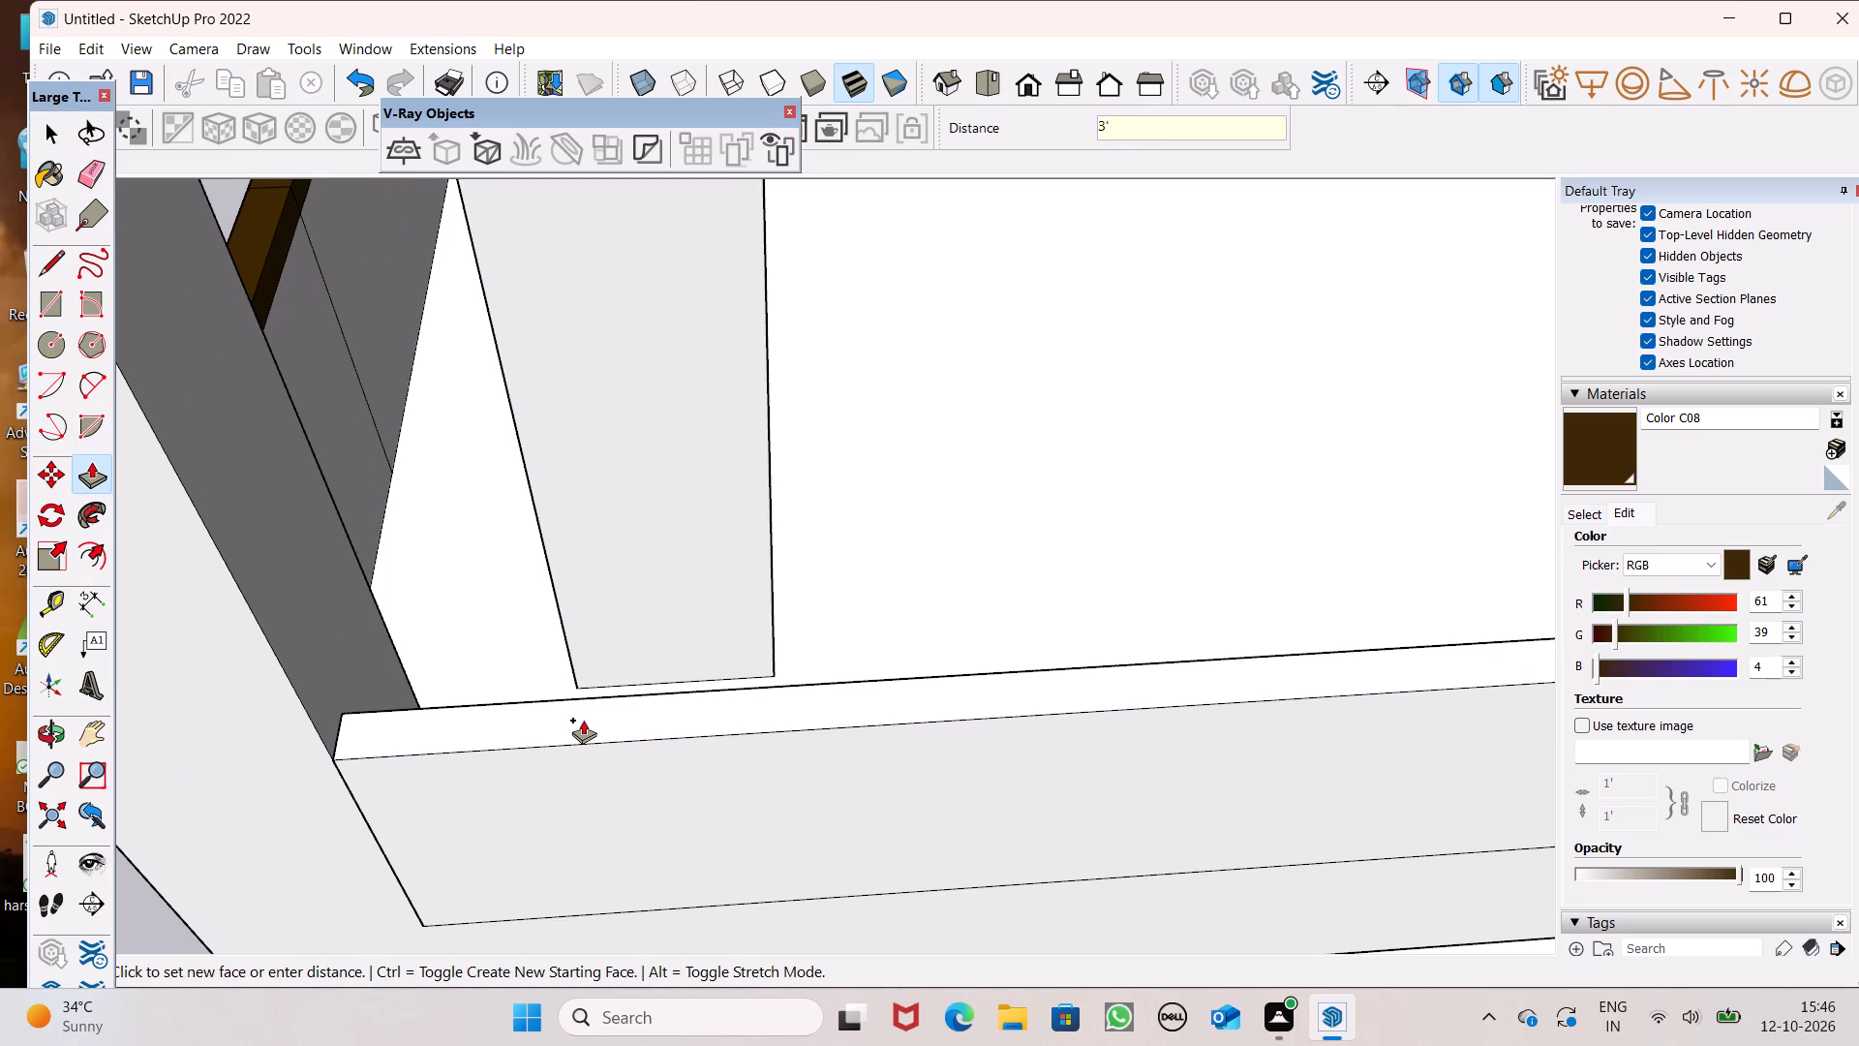
drag(583, 720, 582, 720)
key(Return)
drag(527, 668, 524, 636)
key(3)
key(shift+quotedbl)
key(Return)
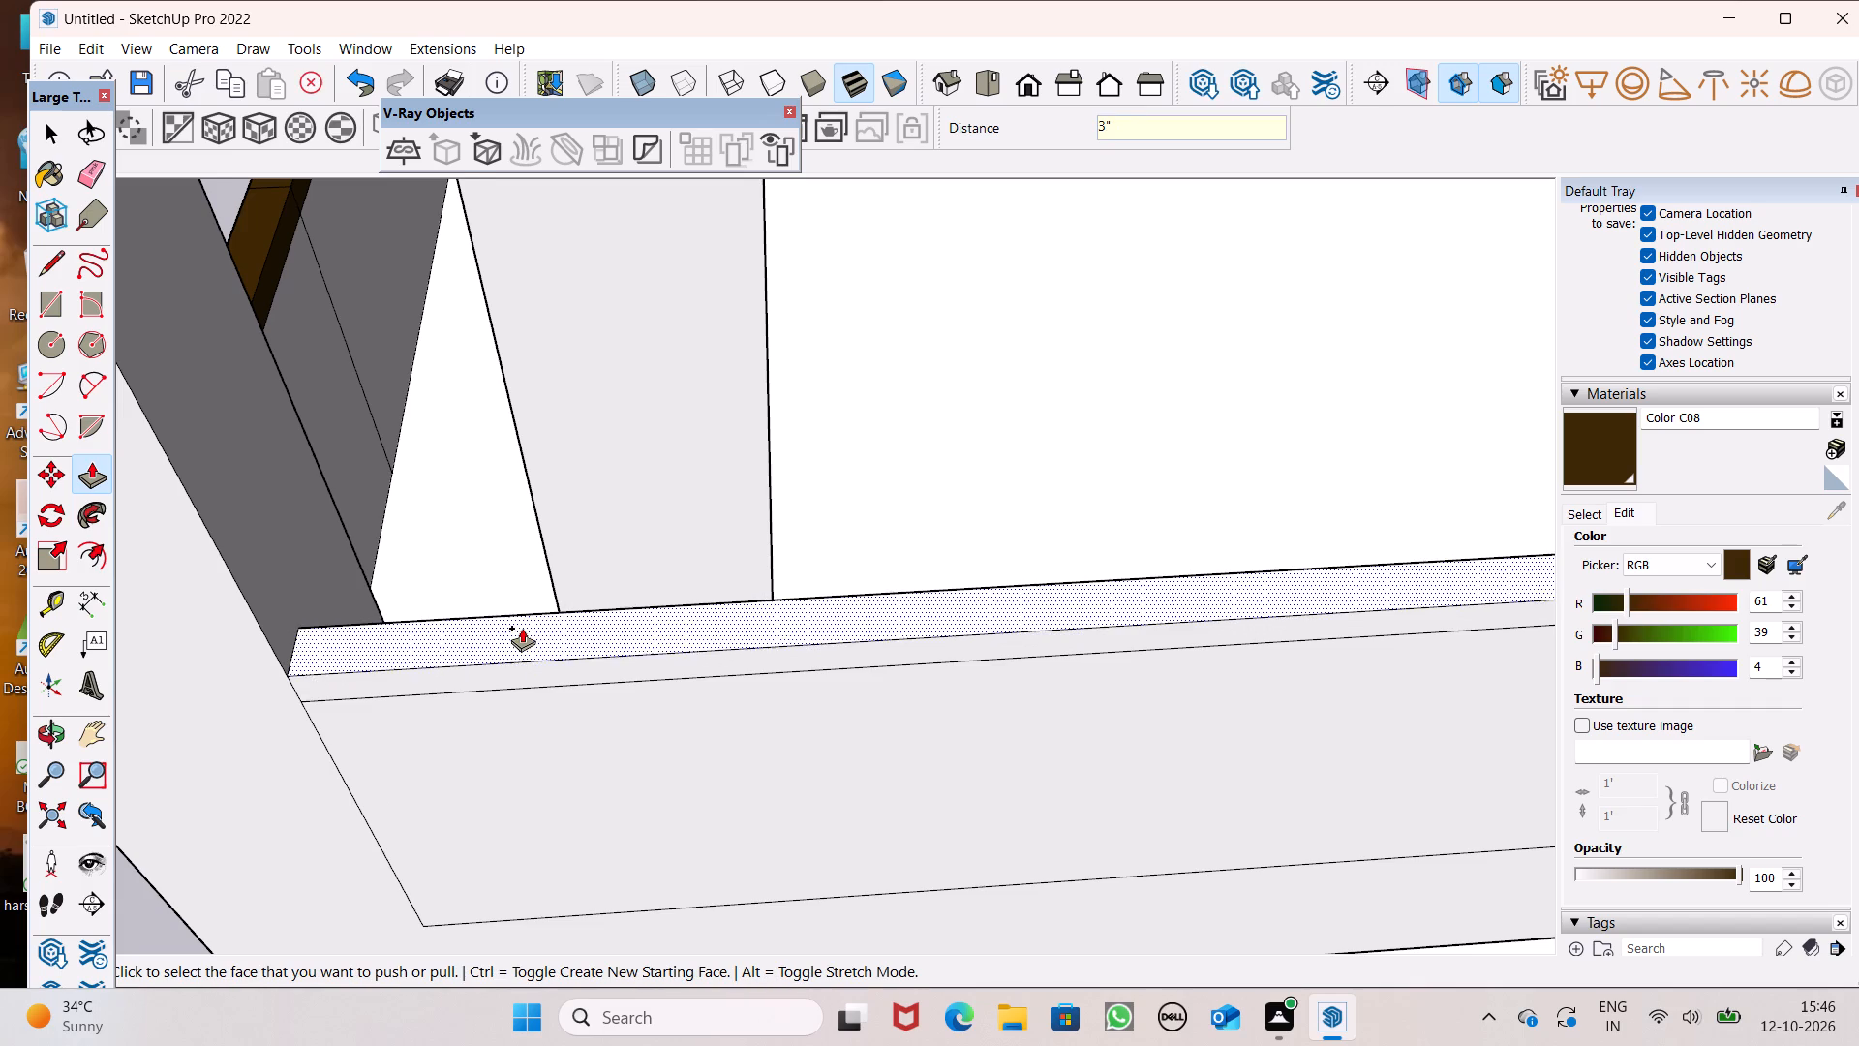
Paint the top, outer and inner faces of the middle balcony's new side rail with Color C08.
scroll(522, 626, down, 3)
key(space)
click(1618, 442)
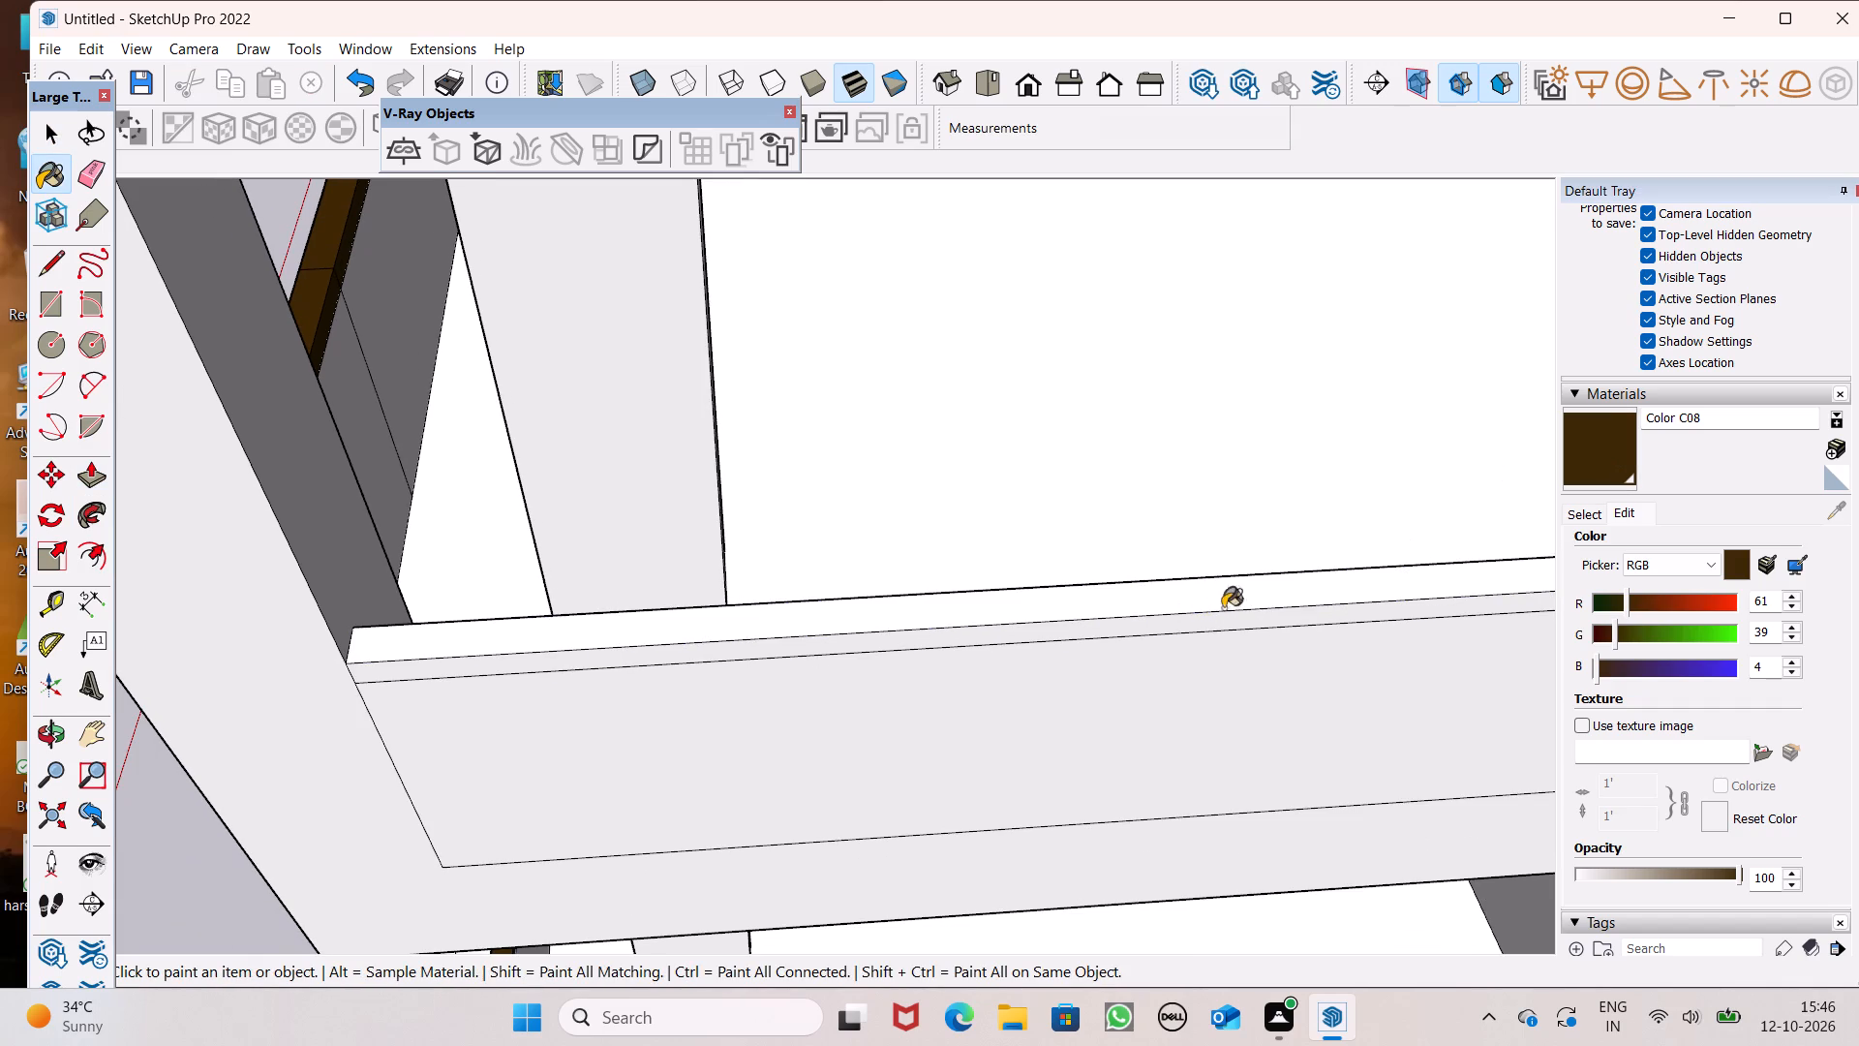
scroll(413, 717, up, 4)
click(432, 601)
click(430, 642)
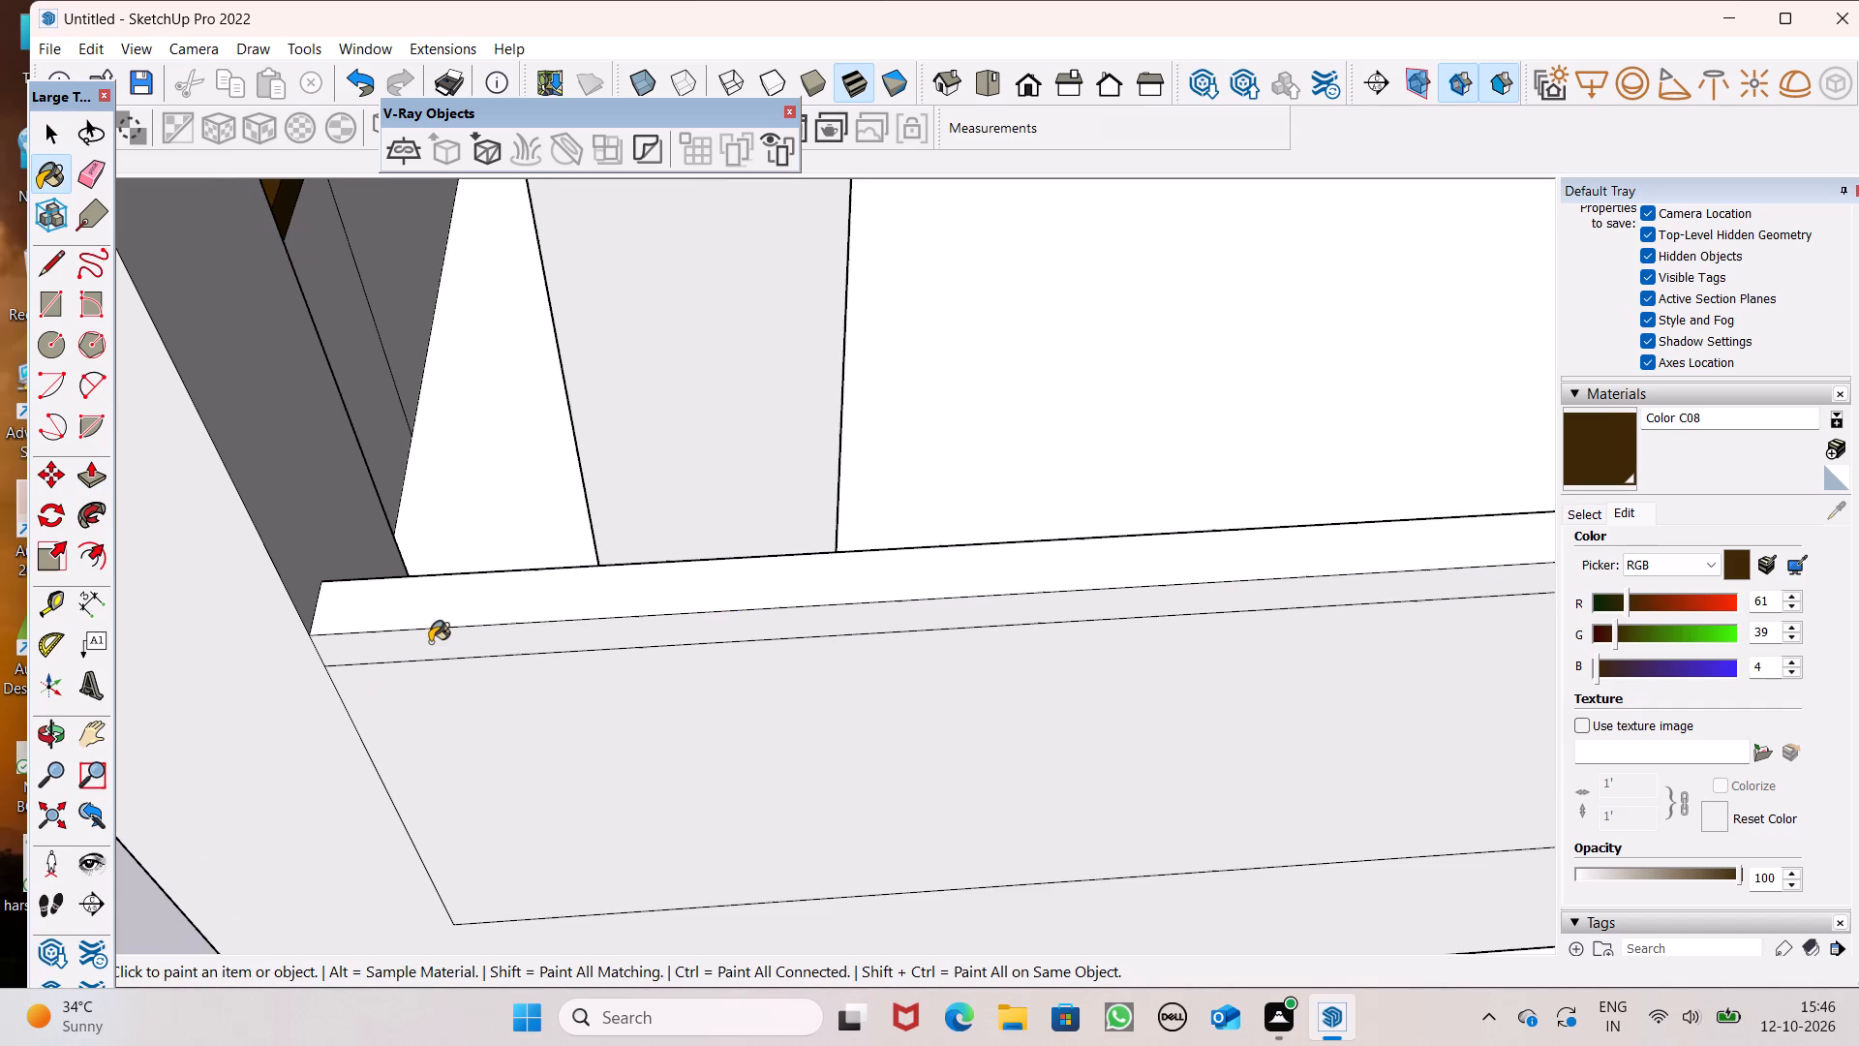
scroll(650, 677, up, 1)
middle_drag(650, 677, 345, 802)
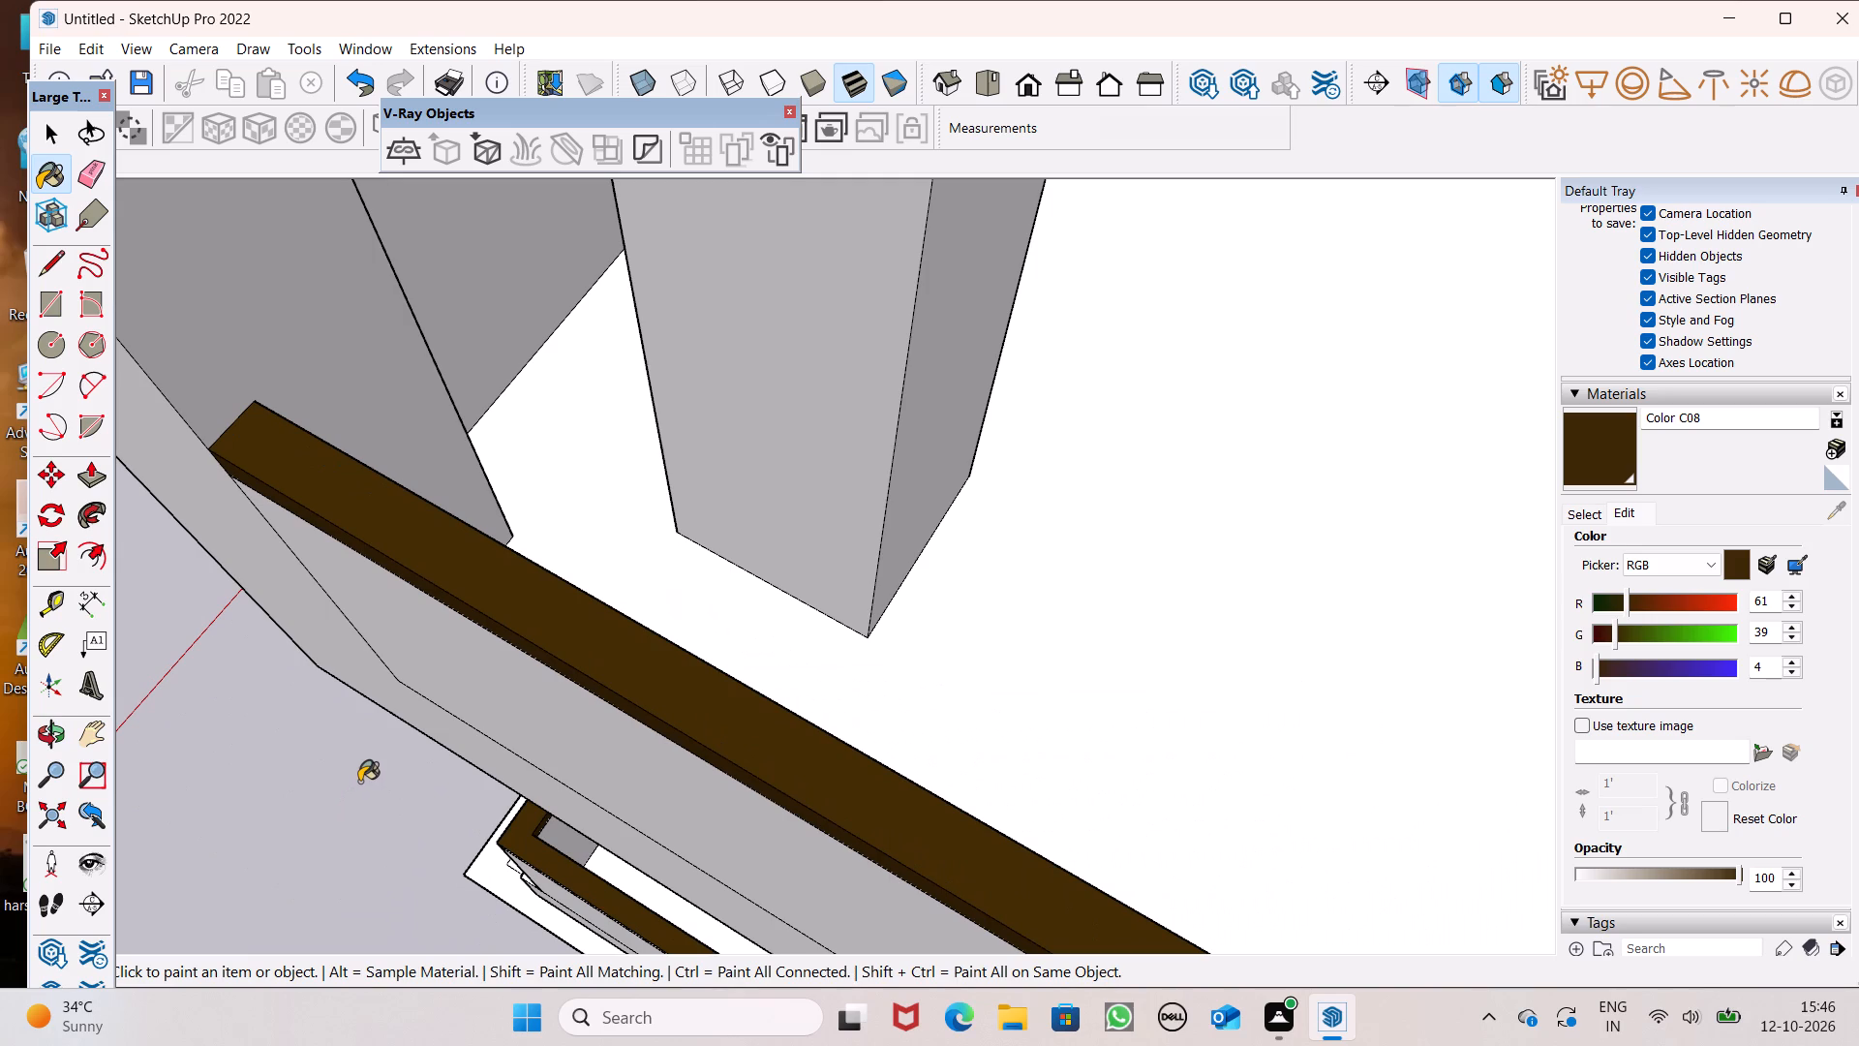
middle_drag(712, 857, 651, 880)
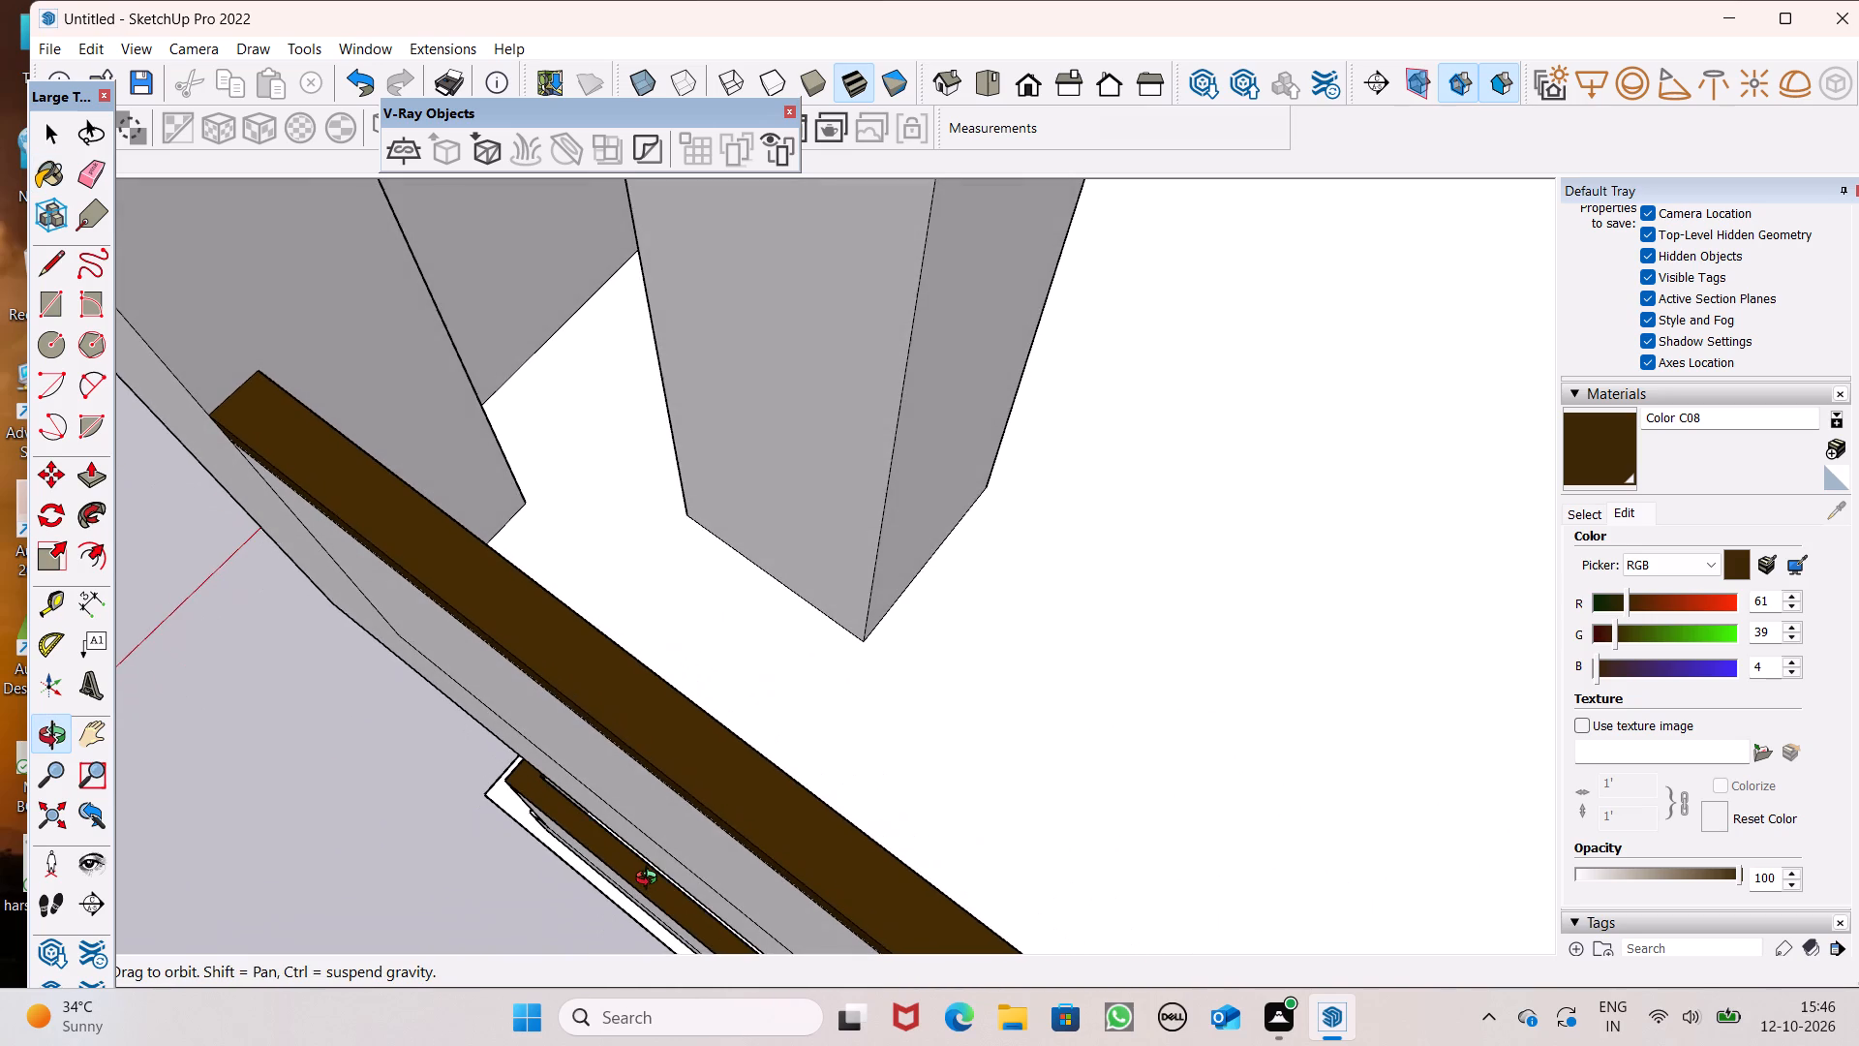
middle_drag(651, 880, 24, 734)
scroll(145, 680, up, 2)
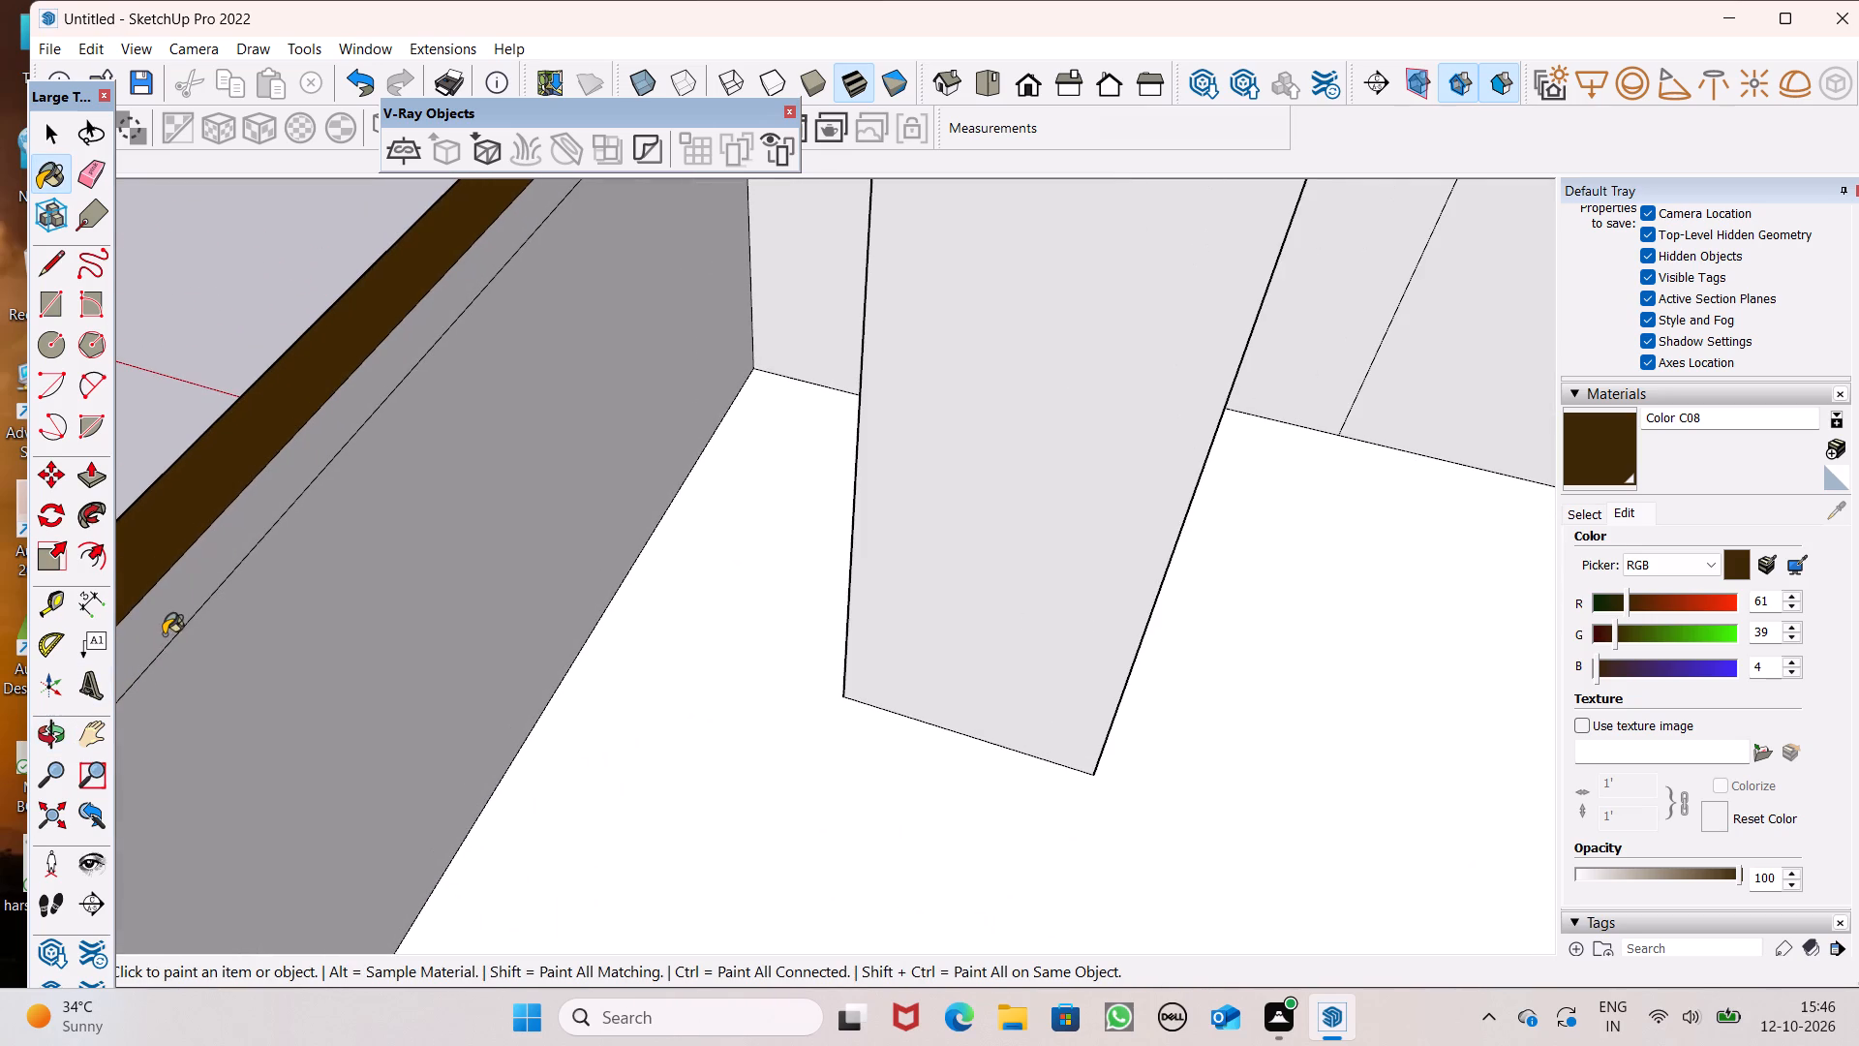
click(164, 632)
Examine the painted rails at the building's corner and the balconies across the whole front facade.
middle_drag(775, 694, 1027, 757)
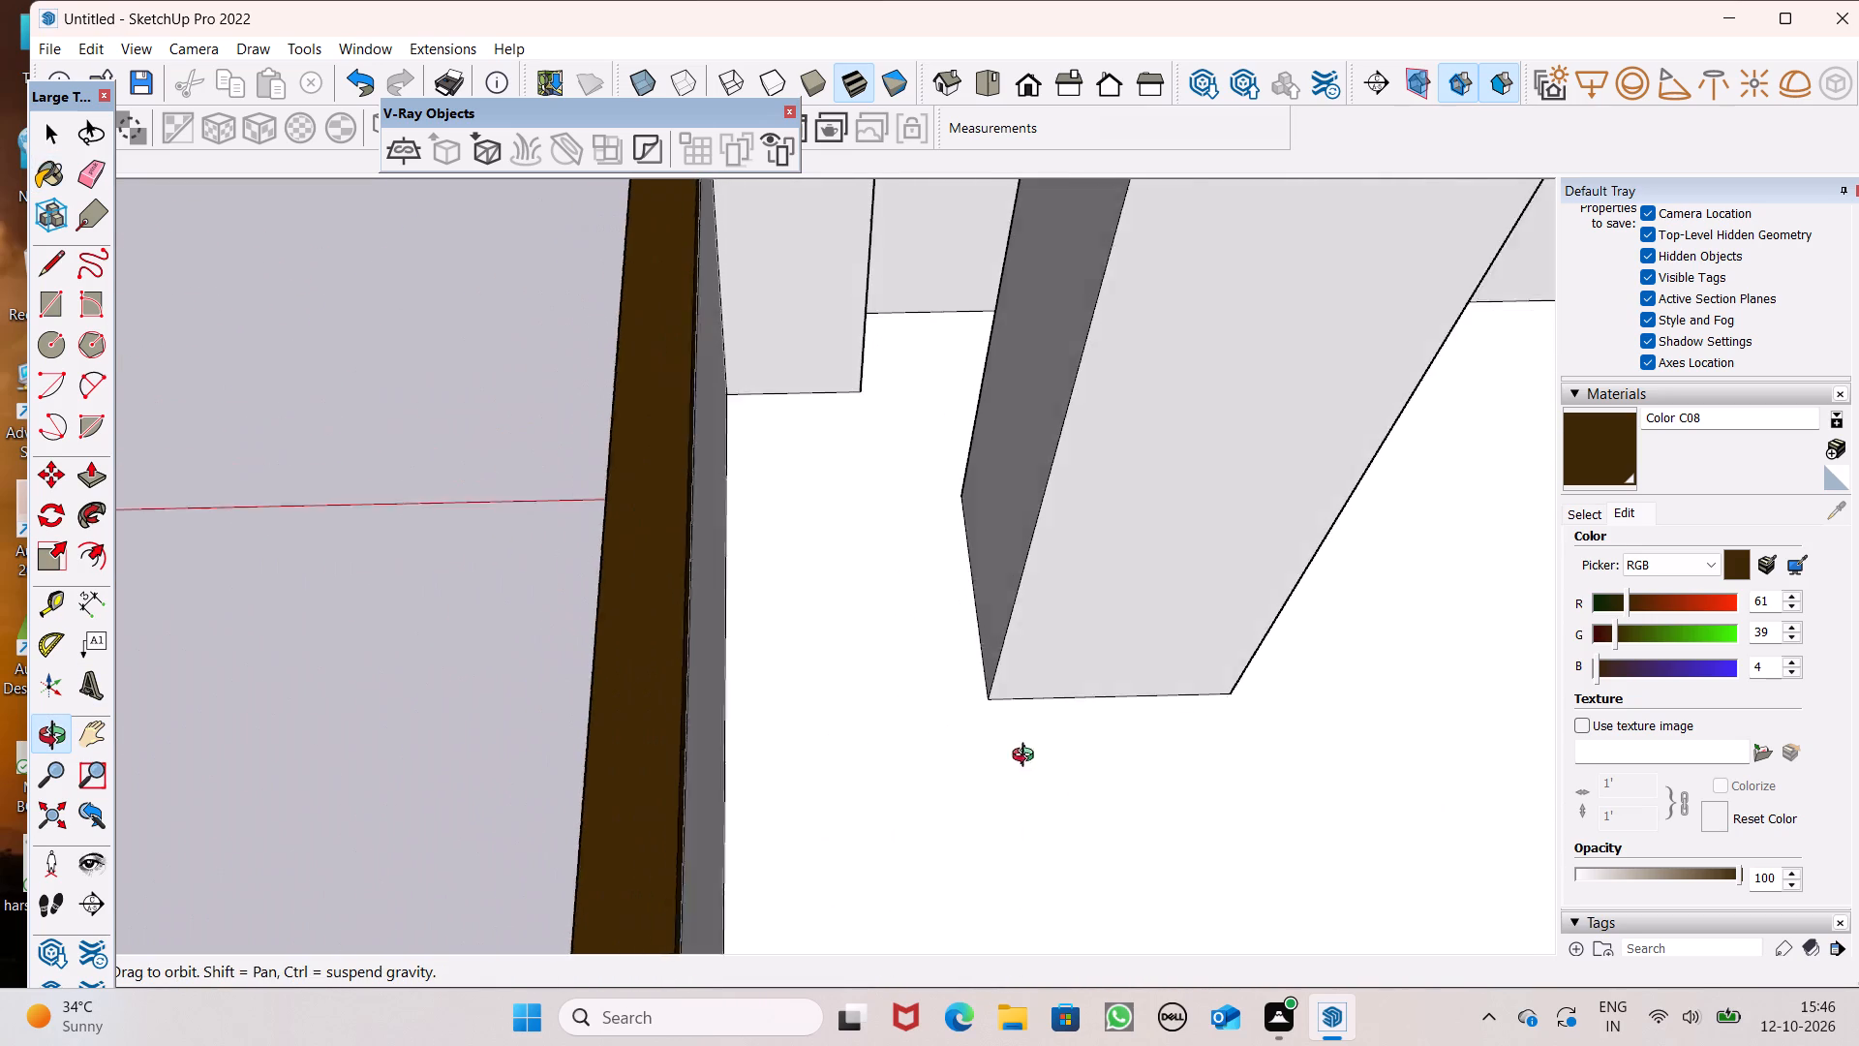
middle_drag(1027, 757, 1057, 758)
middle_drag(849, 737, 1368, 719)
scroll(1323, 740, up, 1)
scroll(712, 601, down, 3)
scroll(602, 580, down, 4)
scroll(472, 585, down, 11)
middle_drag(523, 645, 967, 519)
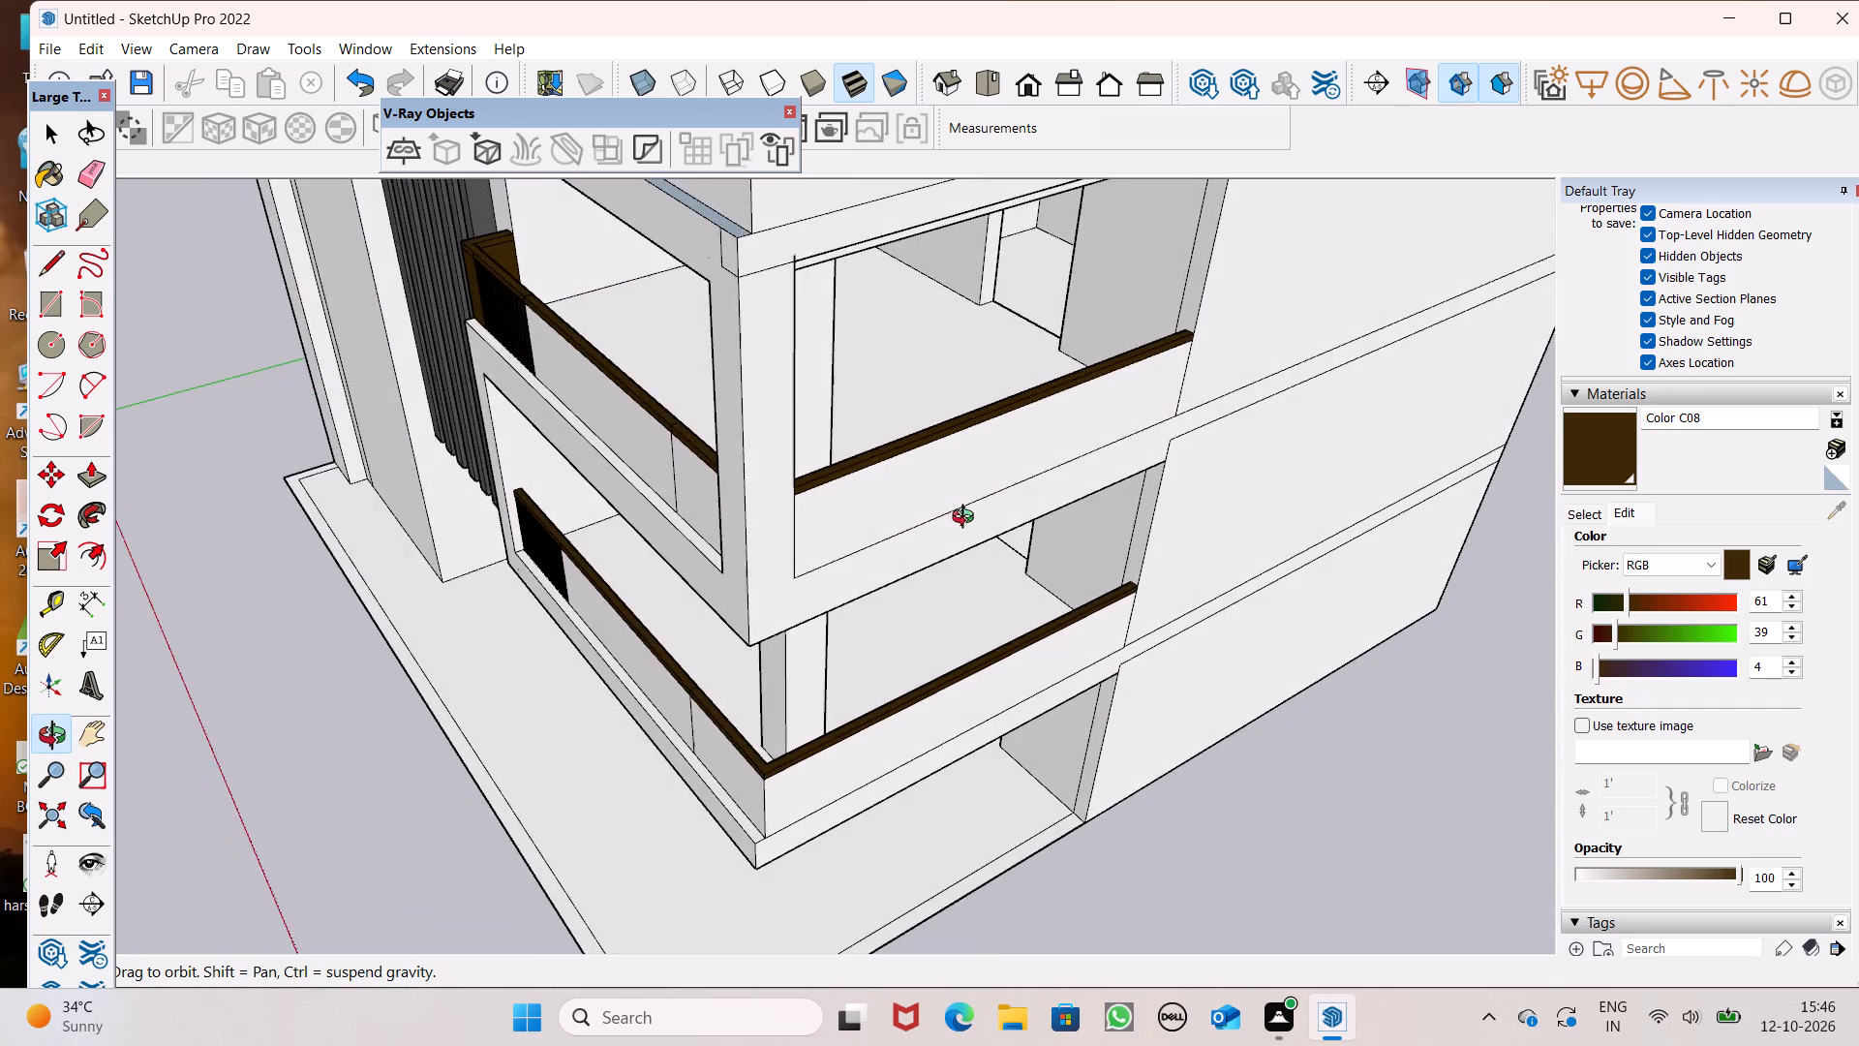
middle_drag(967, 519, 1088, 484)
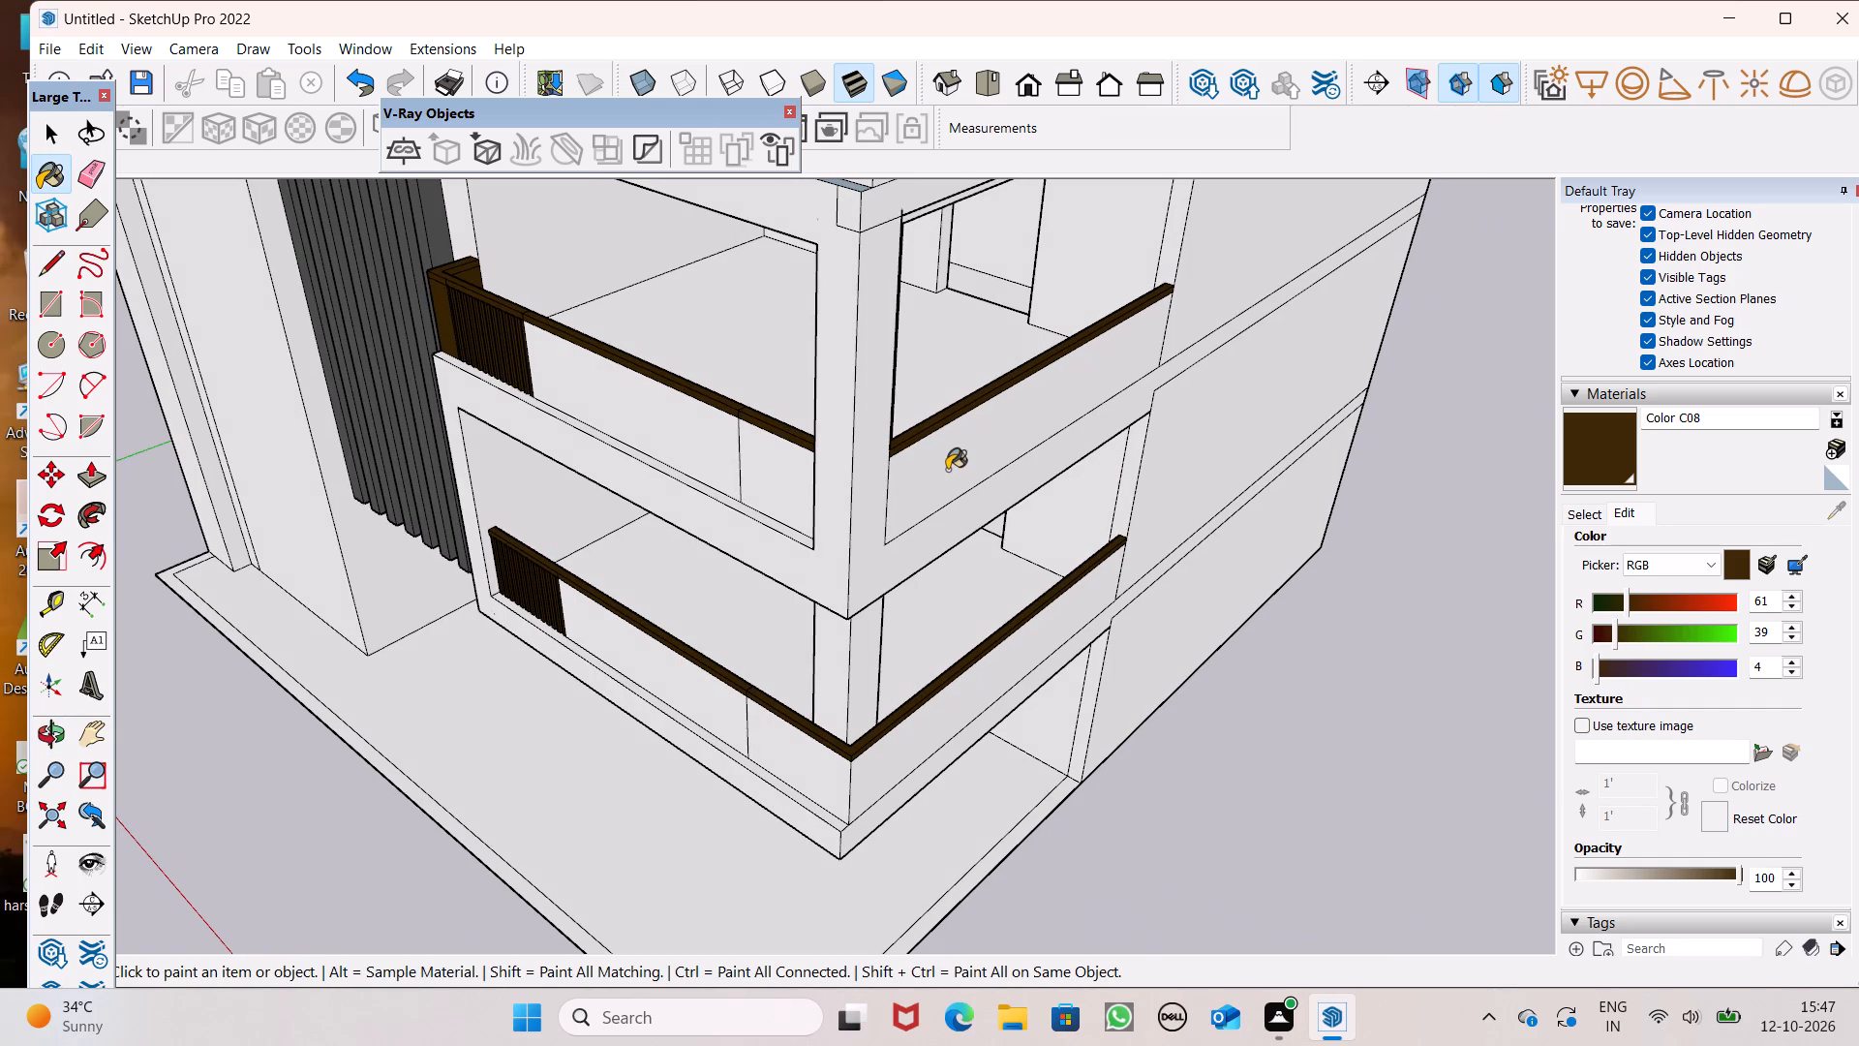
scroll(971, 448, down, 2)
middle_drag(1008, 545, 1186, 479)
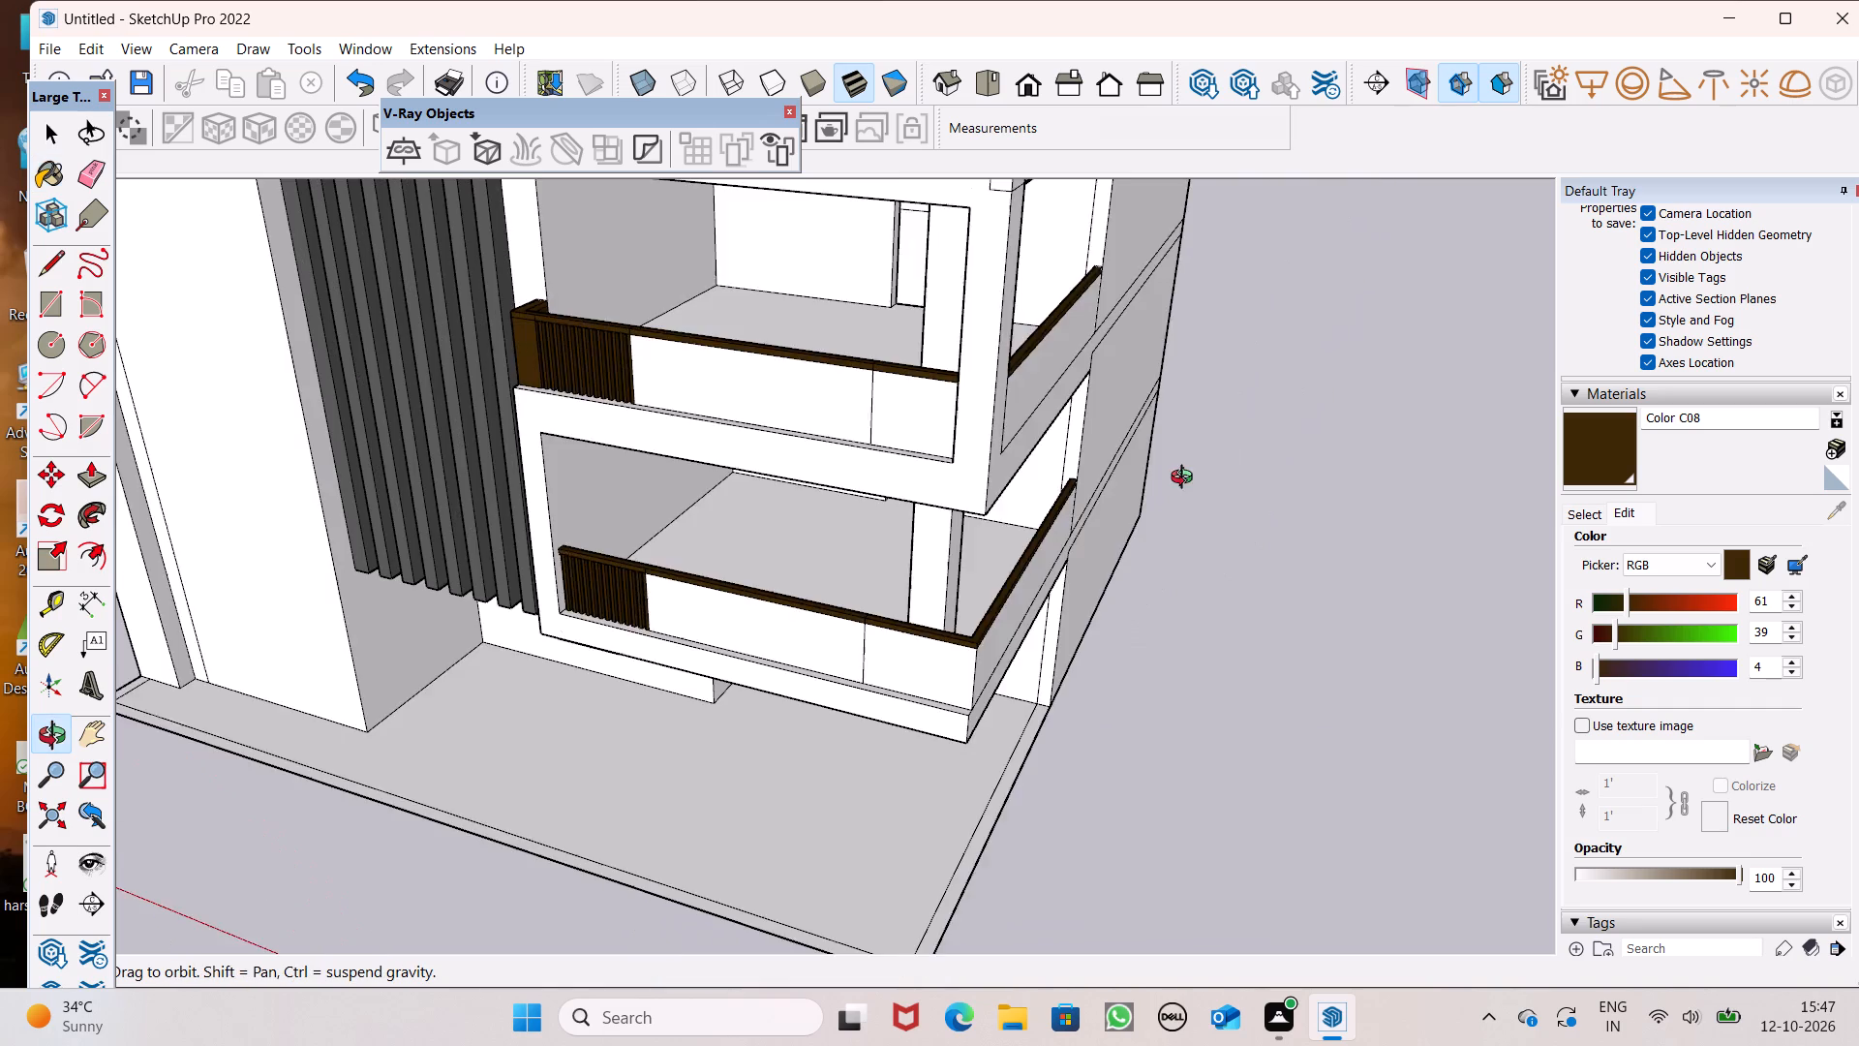
middle_drag(1186, 479, 1225, 446)
scroll(1203, 508, down, 2)
middle_drag(1151, 548, 1234, 519)
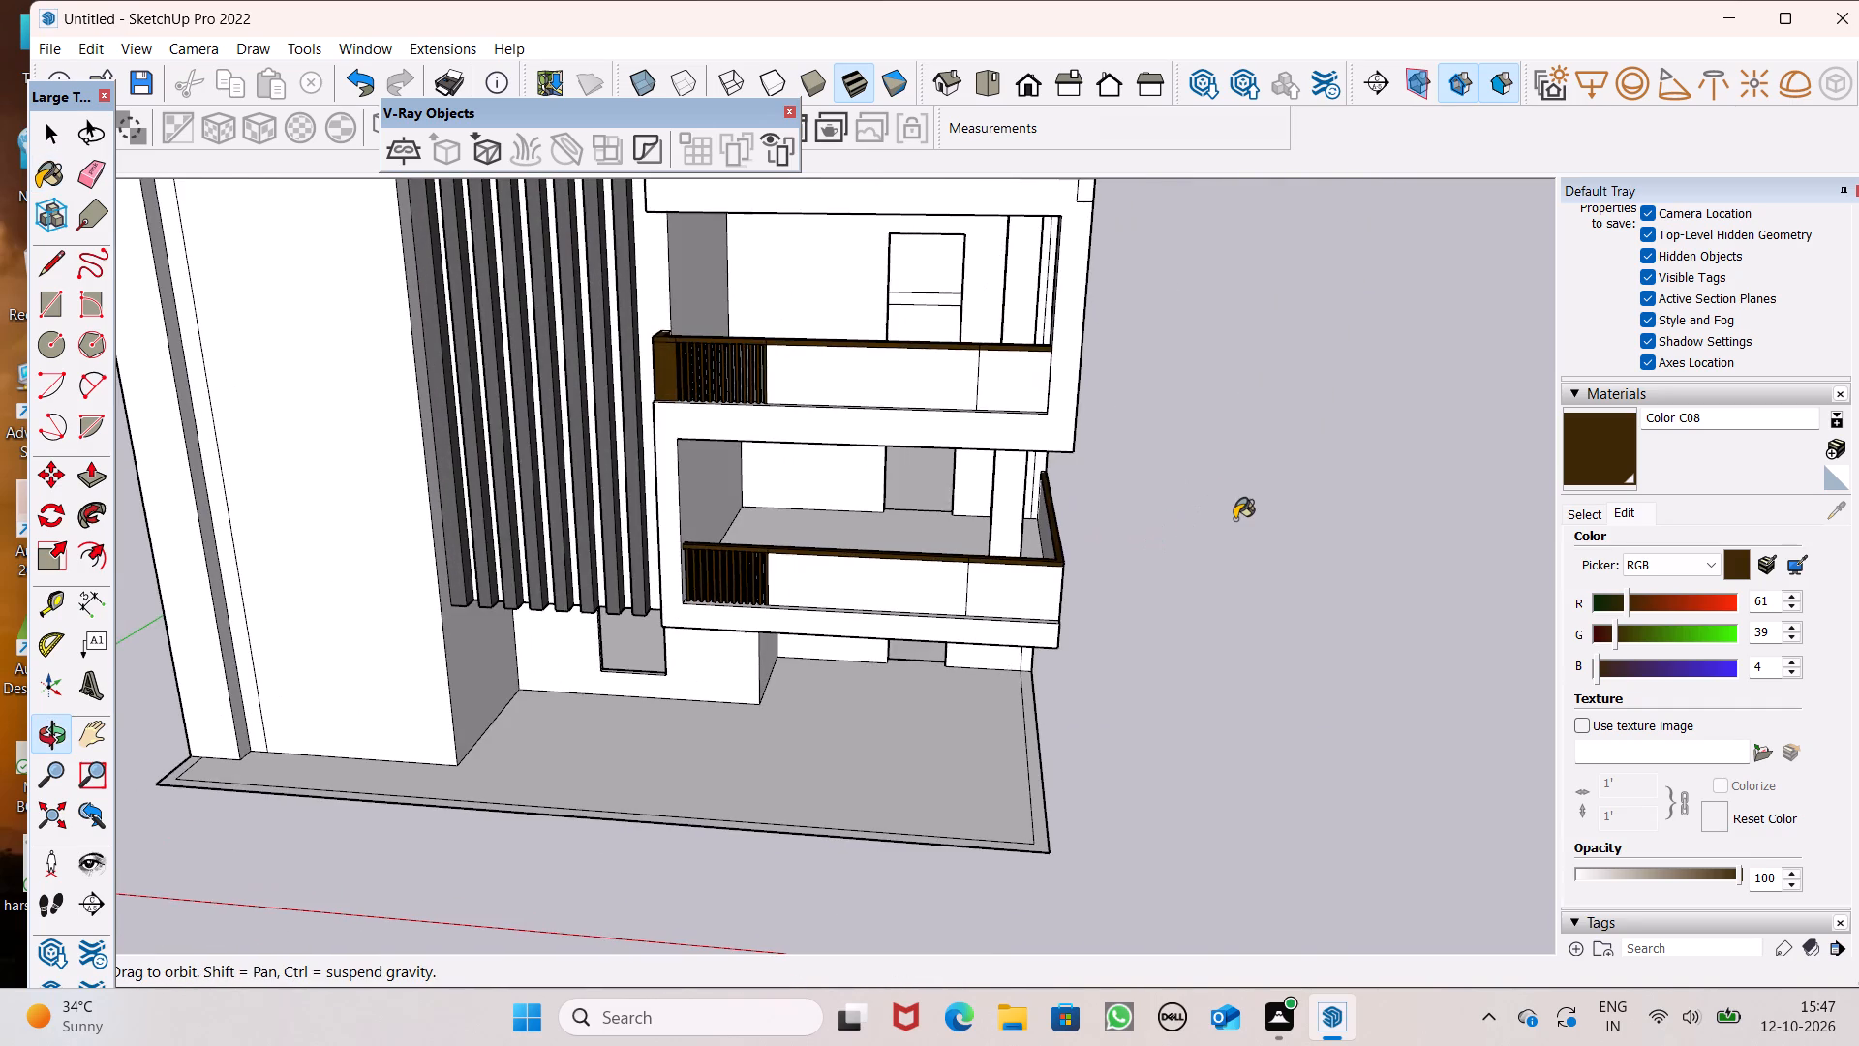
scroll(1234, 519, down, 1)
scroll(1234, 519, up, 1)
scroll(1234, 519, down, 1)
middle_drag(1223, 541, 1334, 557)
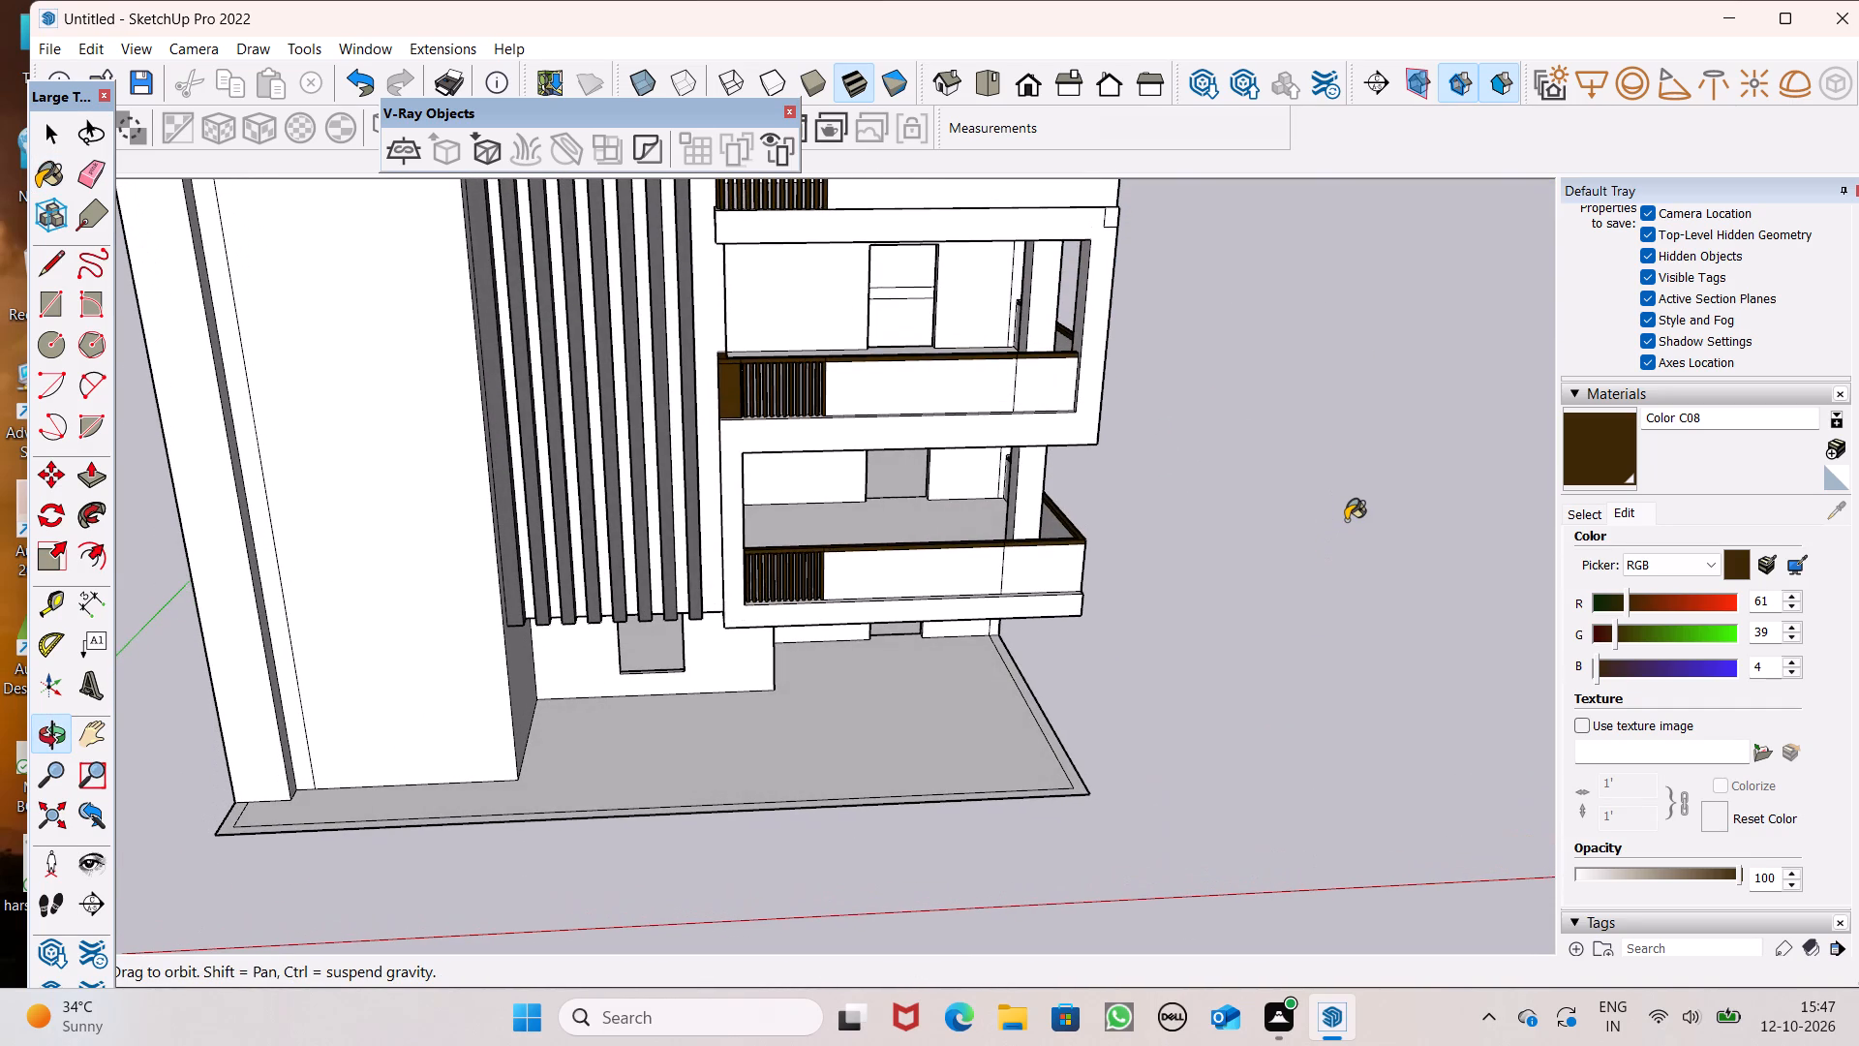
scroll(1193, 545, down, 3)
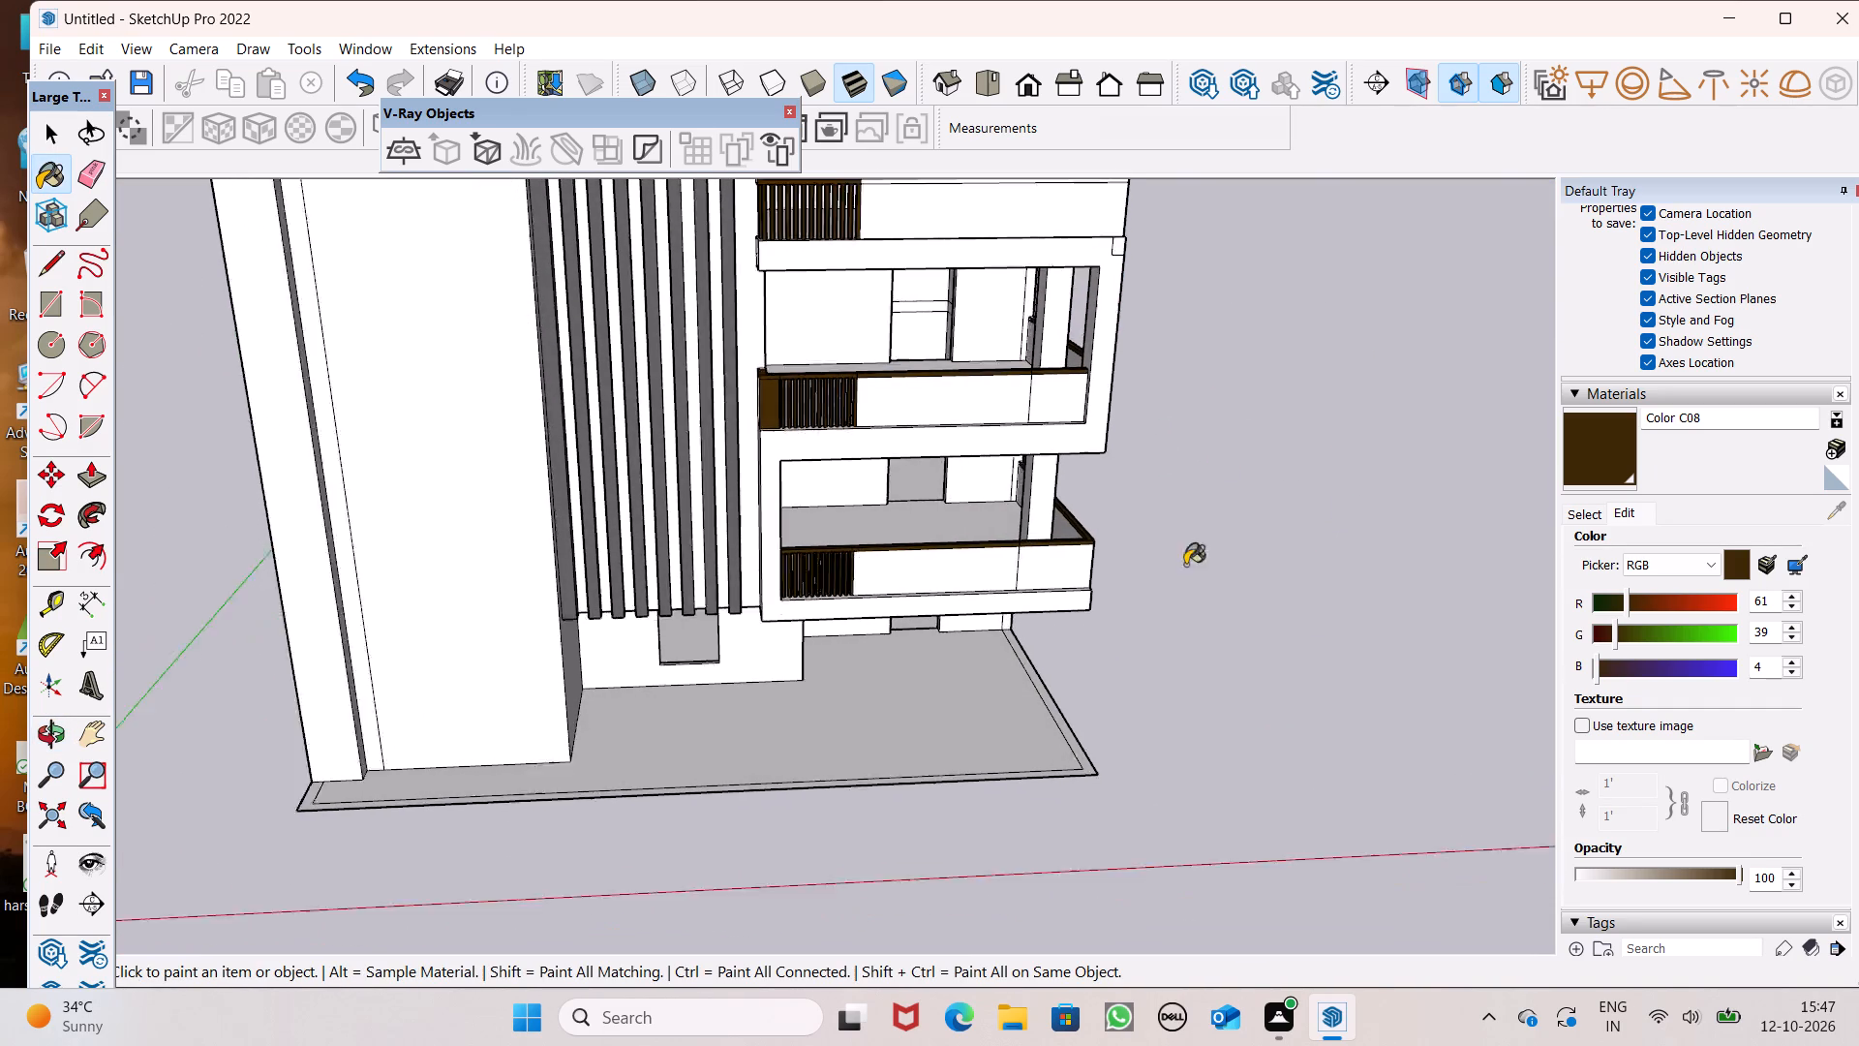
scroll(1185, 565, down, 1)
scroll(1173, 567, up, 1)
scroll(1173, 570, down, 9)
middle_drag(1179, 558, 1103, 448)
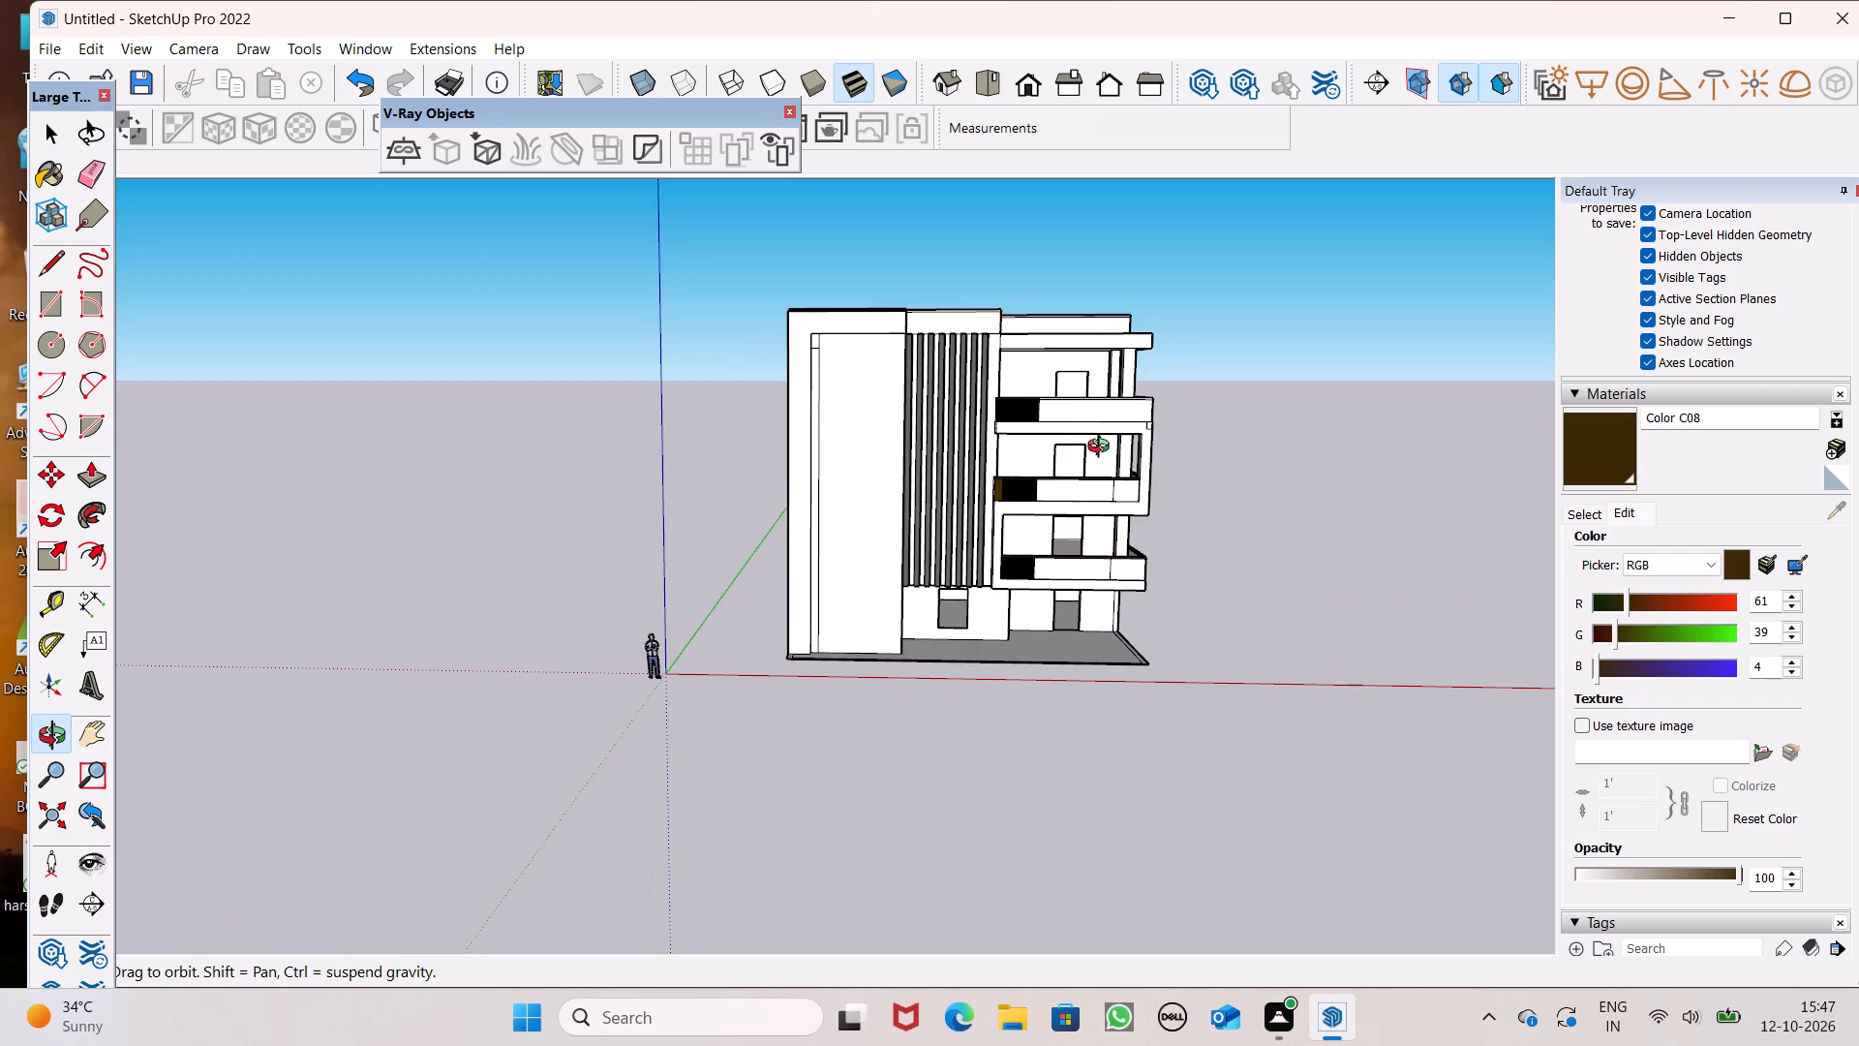
middle_drag(1103, 448, 1120, 559)
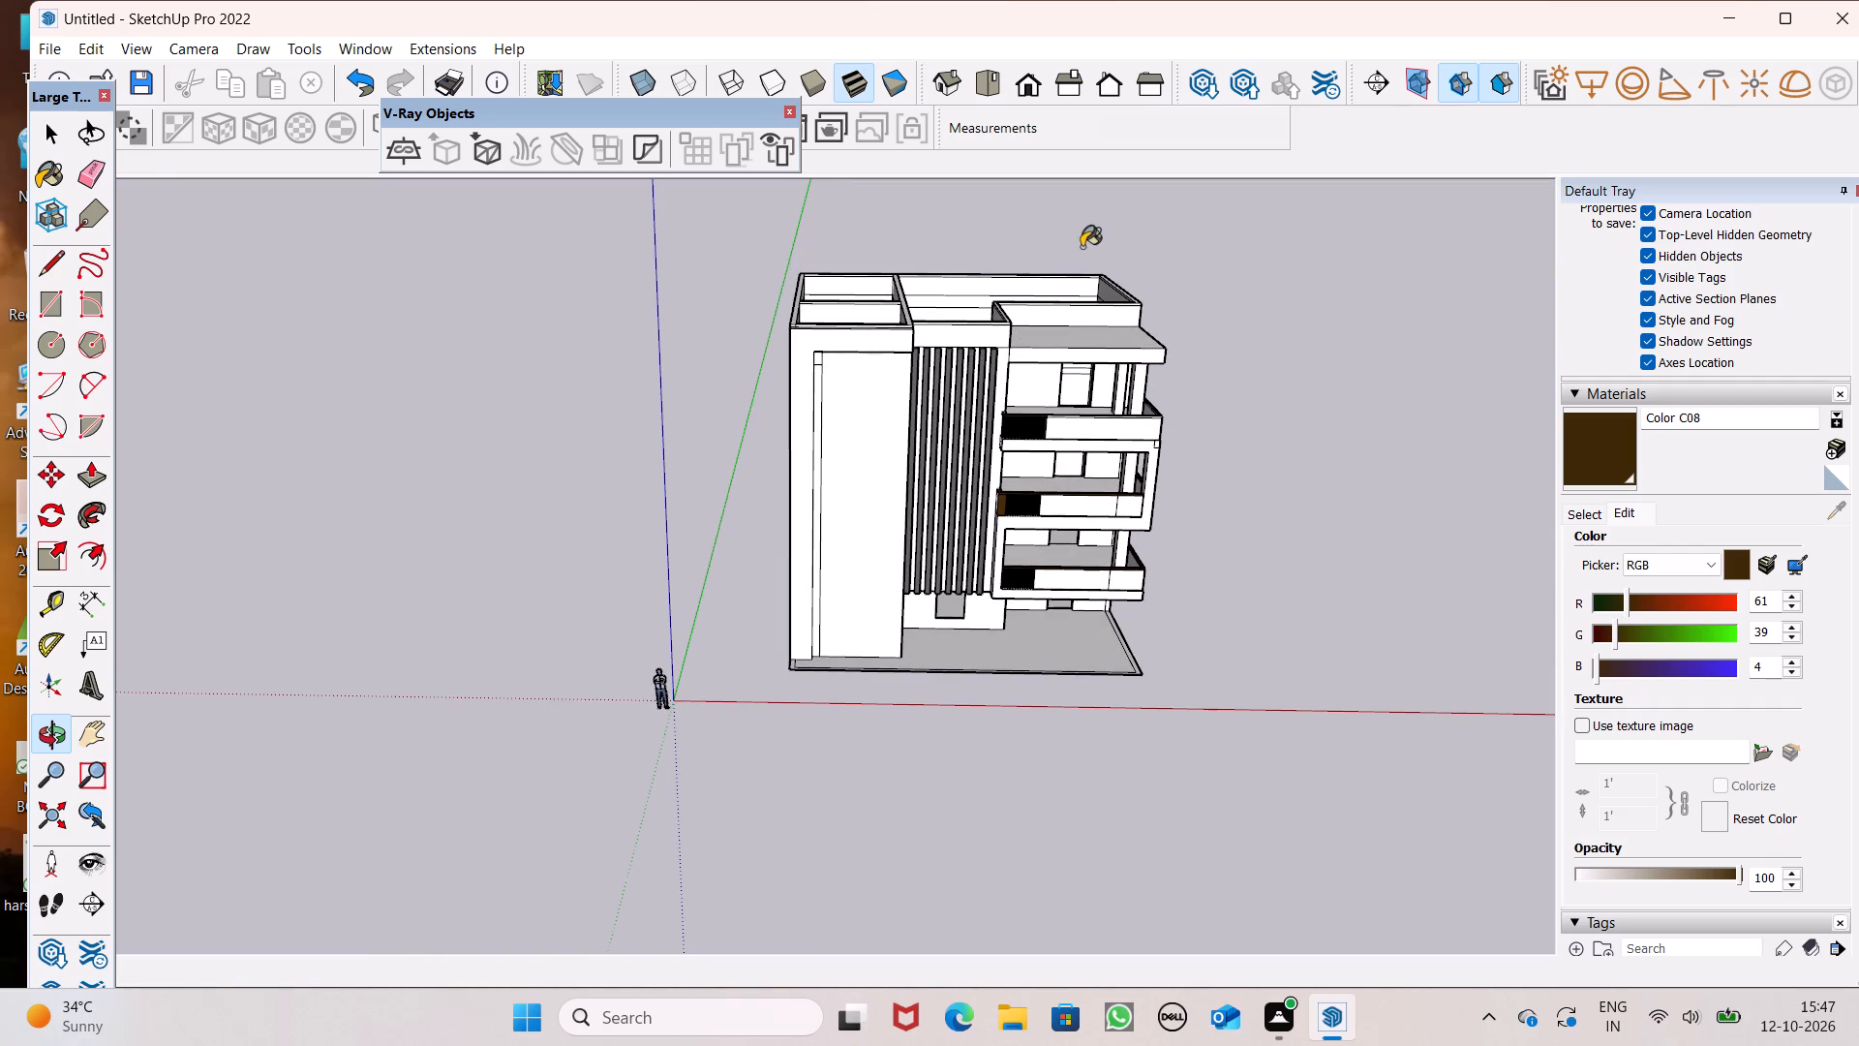
Paint the roof parapet's outer faces behind and beside the roof slab and above the vertical fins with Color C08.
scroll(1082, 247, up, 6)
scroll(1262, 450, up, 1)
middle_drag(1252, 462, 1121, 480)
scroll(1060, 463, up, 6)
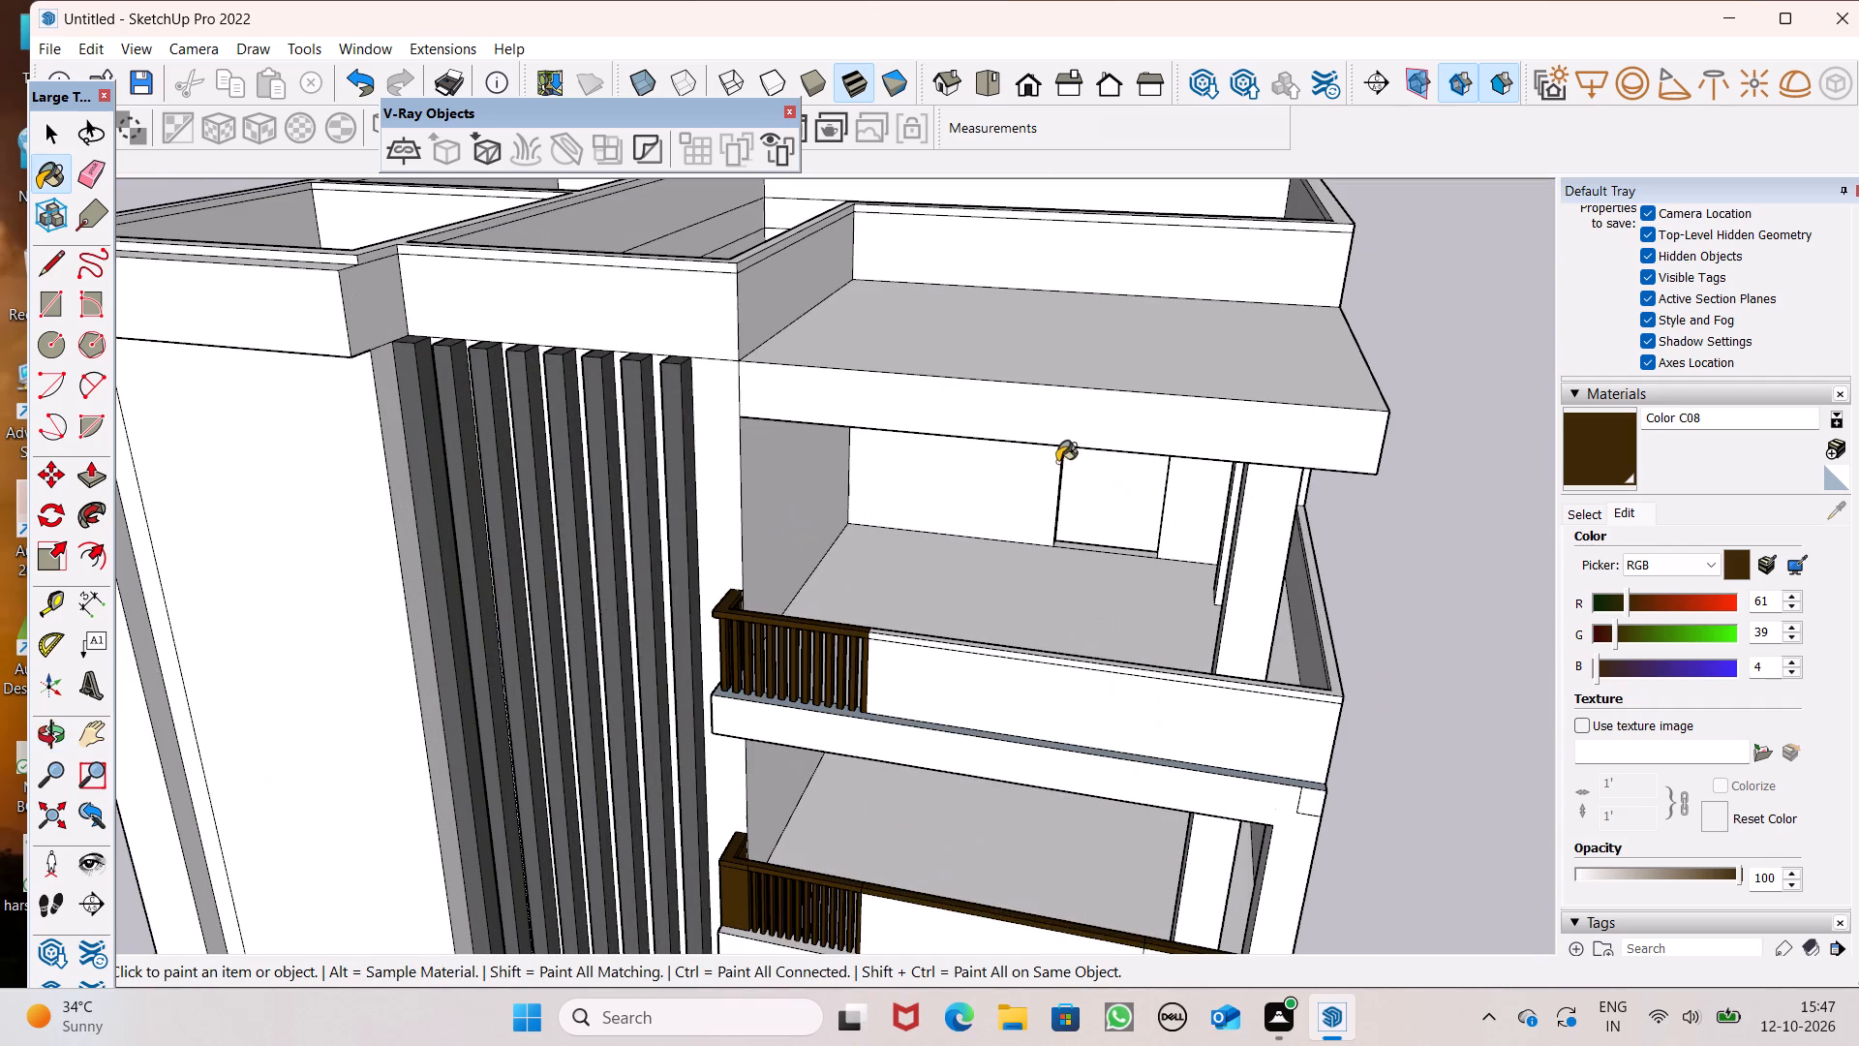
click(1084, 269)
click(796, 301)
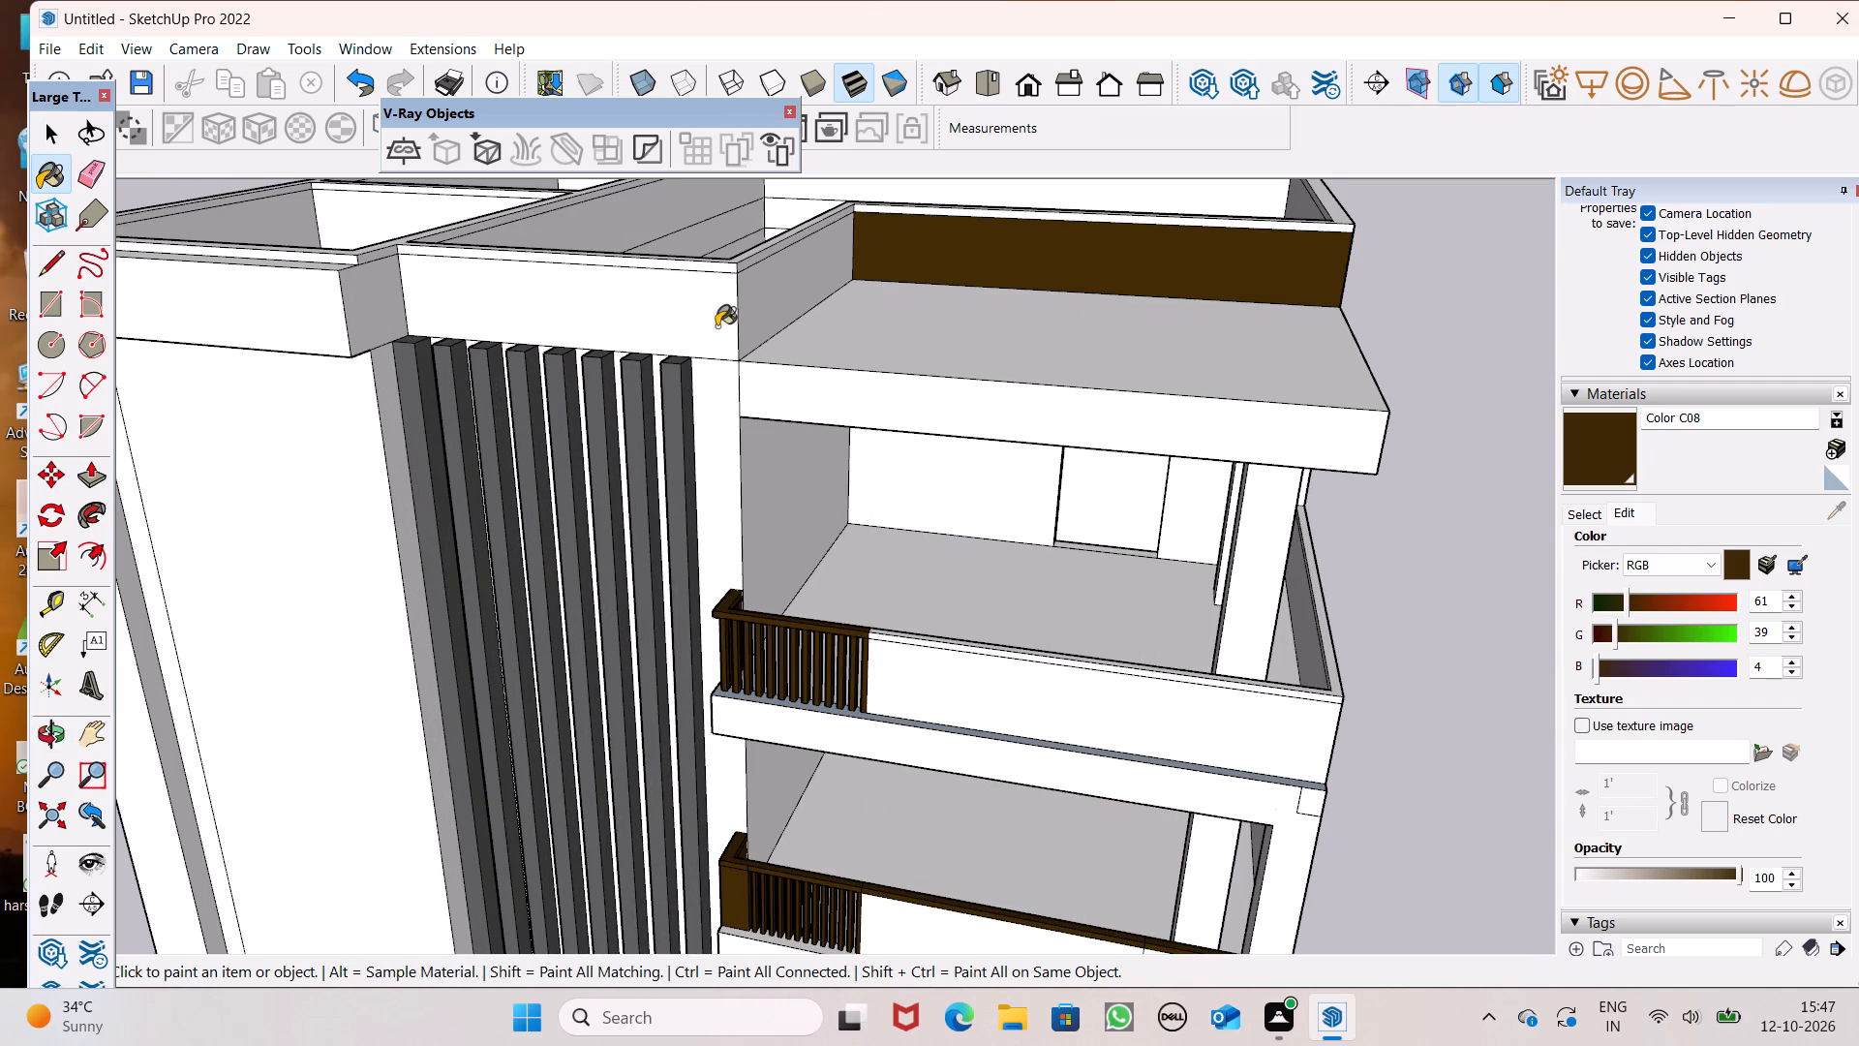
click(707, 328)
Paint both sections of the narrow vertical strip inside the tall facade frame with Color C08.
scroll(718, 282, down, 4)
scroll(77, 375, up, 6)
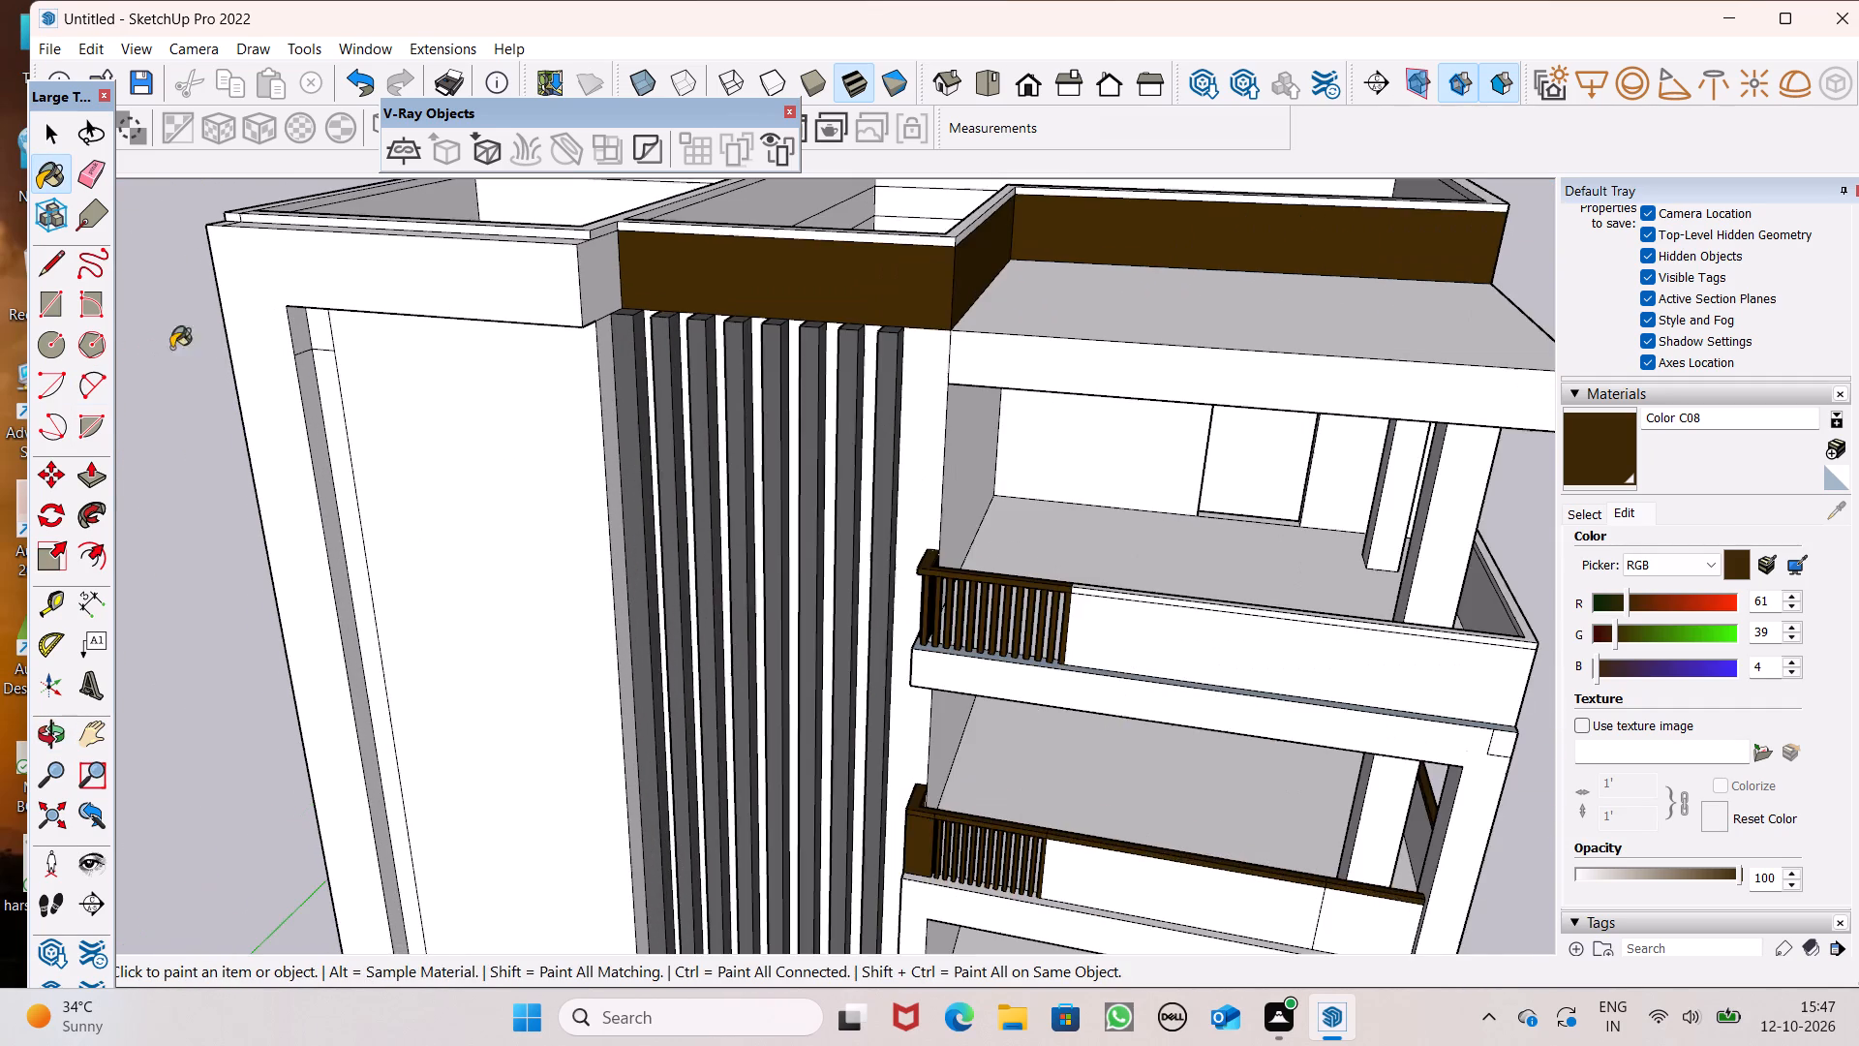
scroll(261, 348, up, 5)
middle_drag(446, 368, 542, 161)
scroll(446, 271, up, 4)
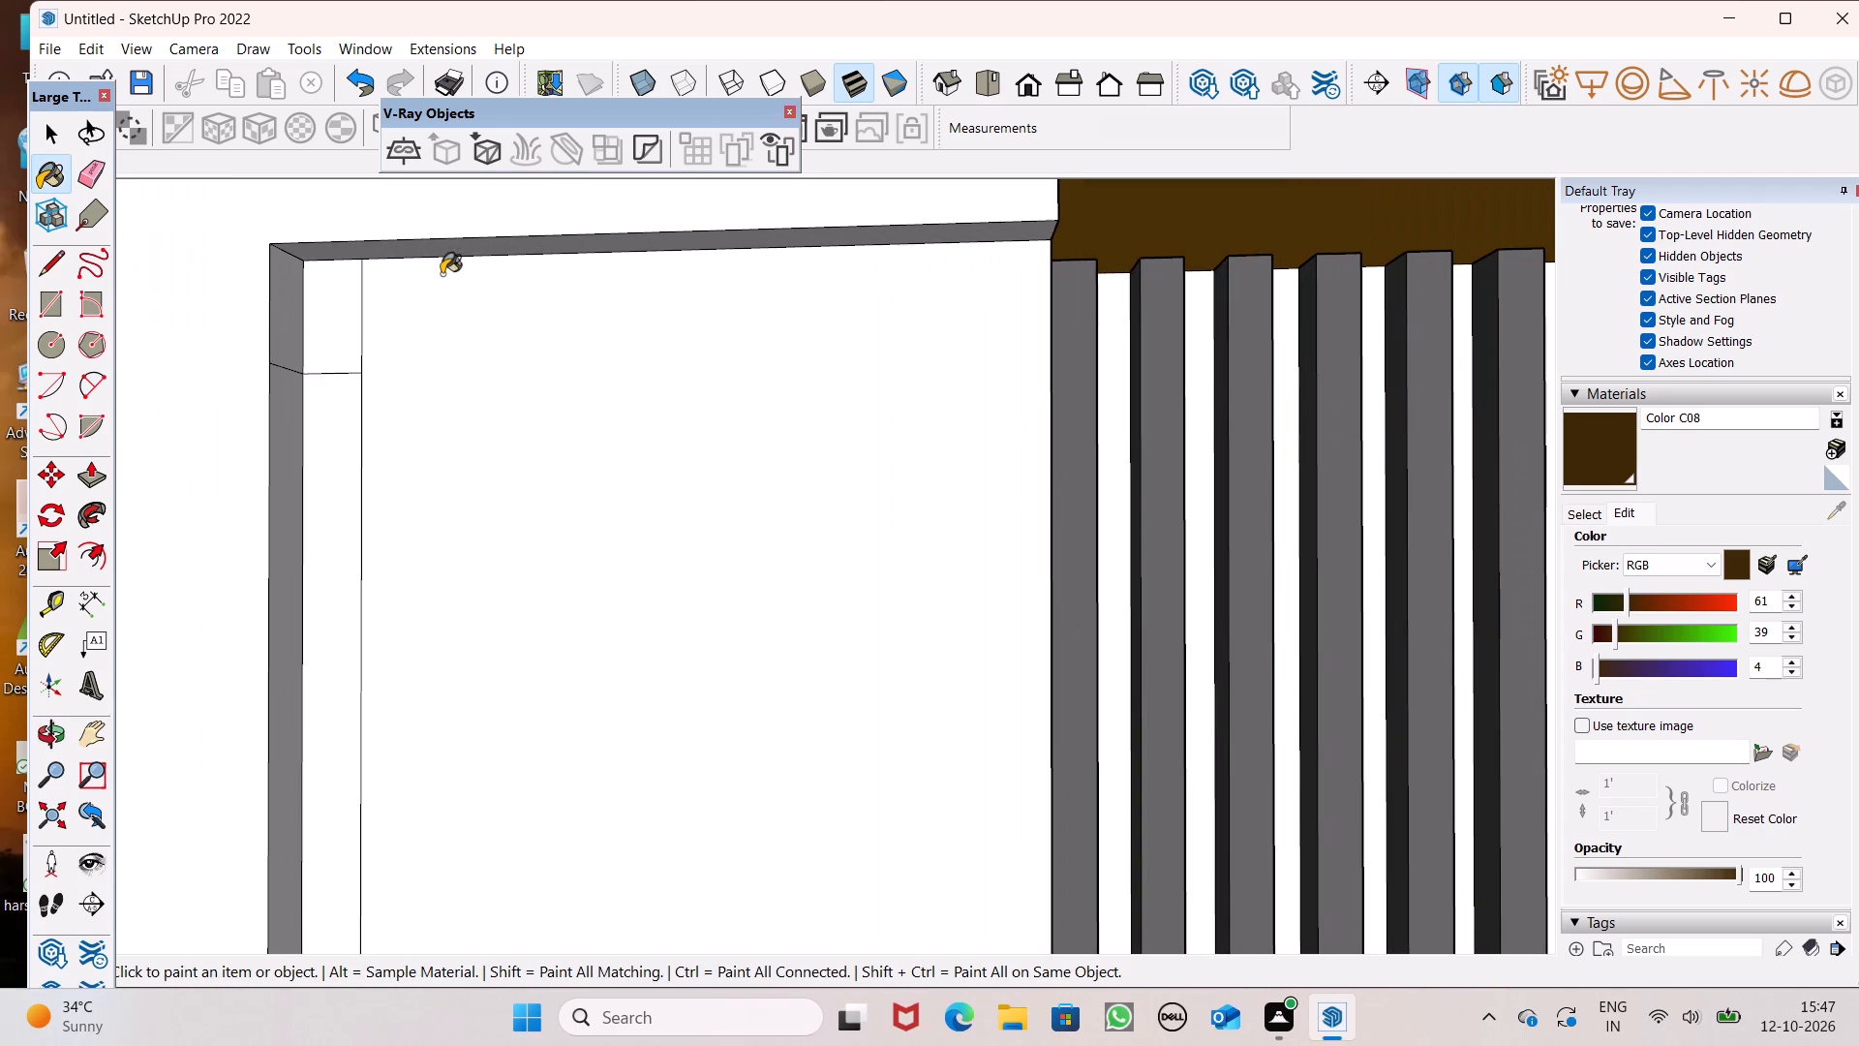
click(303, 329)
click(333, 419)
click(342, 364)
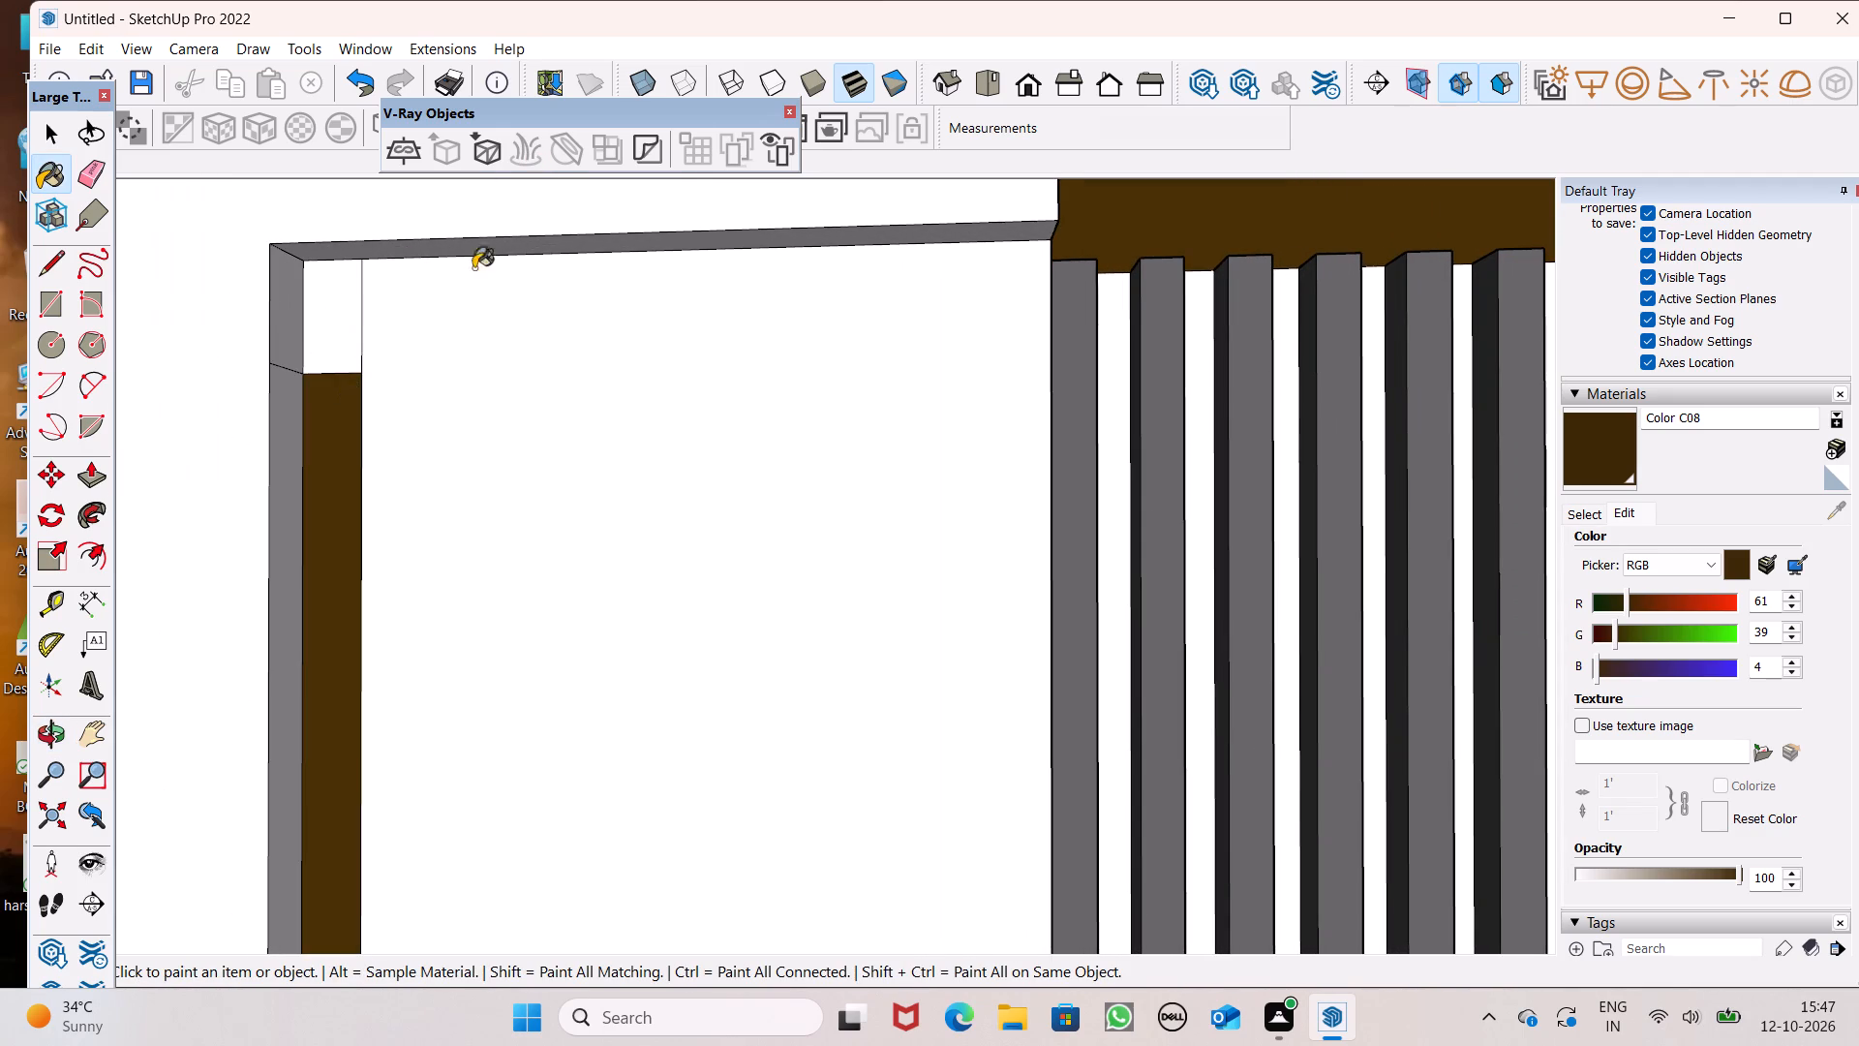
Paint the front edge of the roof slab above the top balcony with Color C08.
scroll(768, 182, down, 12)
middle_drag(913, 339, 760, 457)
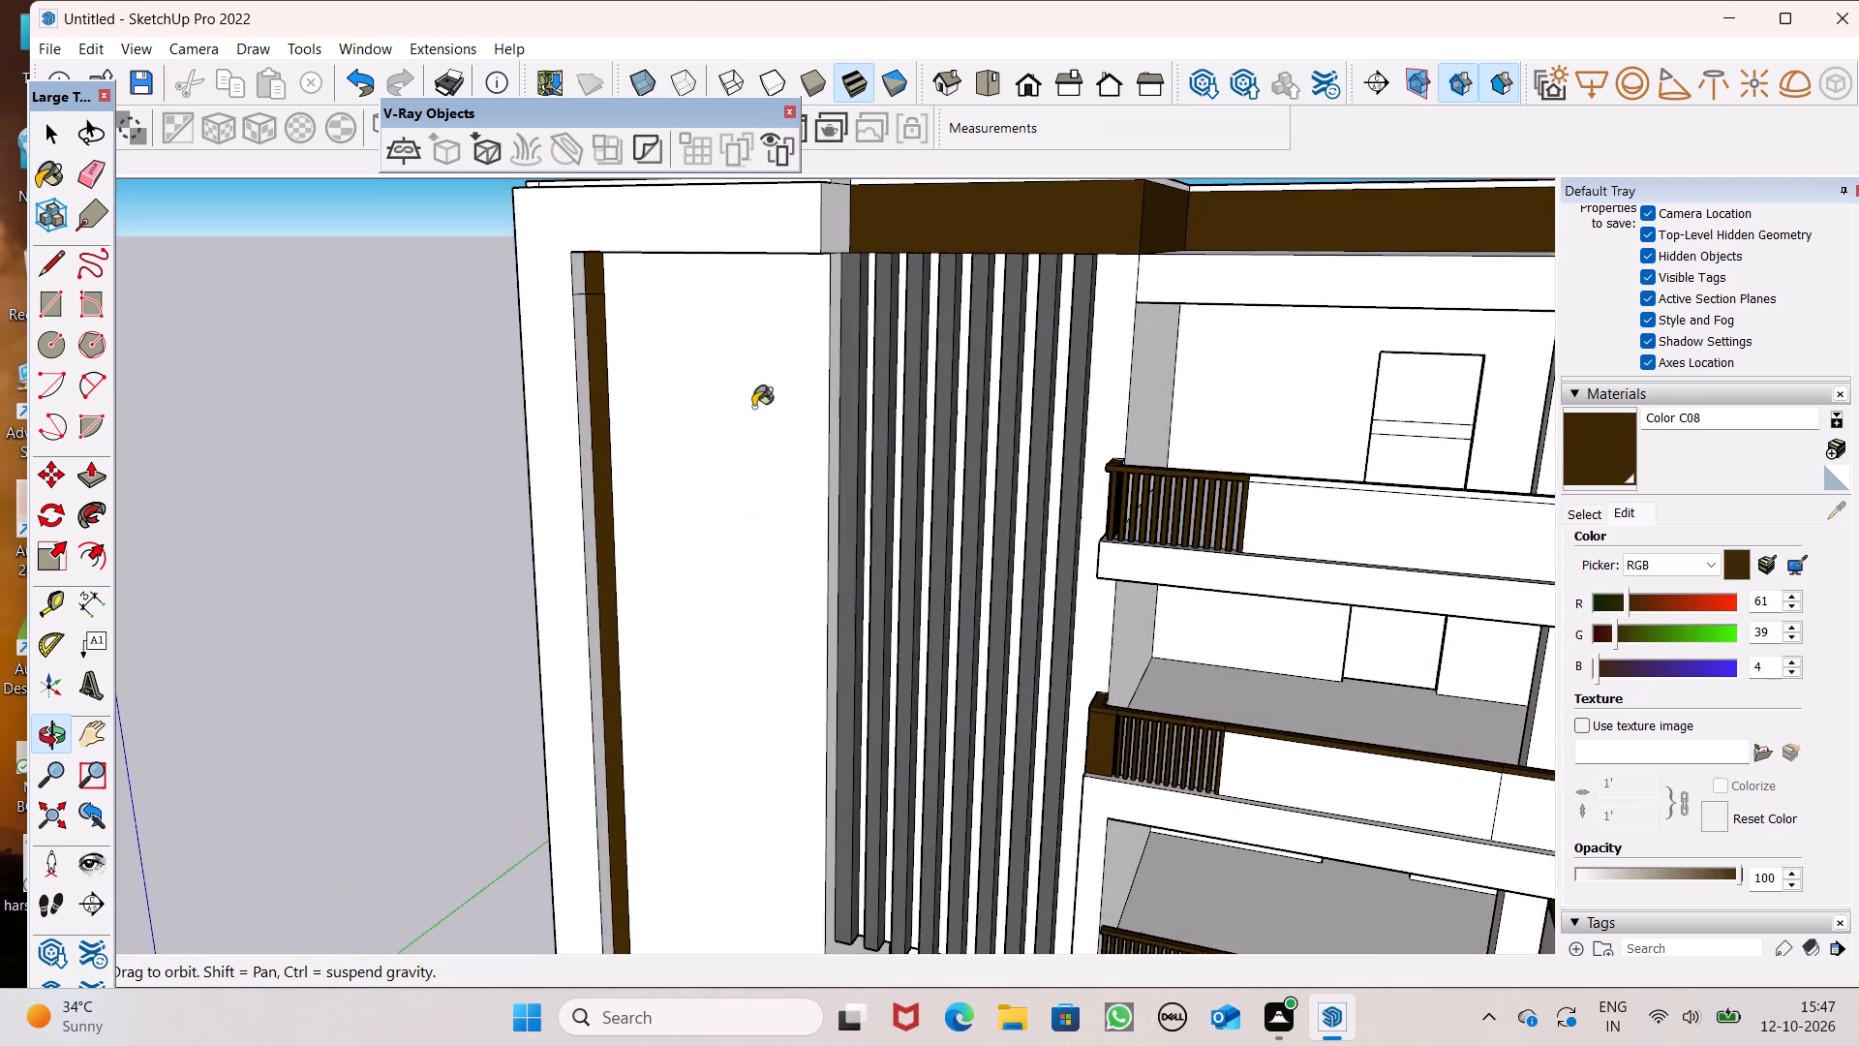
scroll(832, 261, down, 4)
scroll(991, 373, down, 4)
middle_drag(1156, 432, 1140, 438)
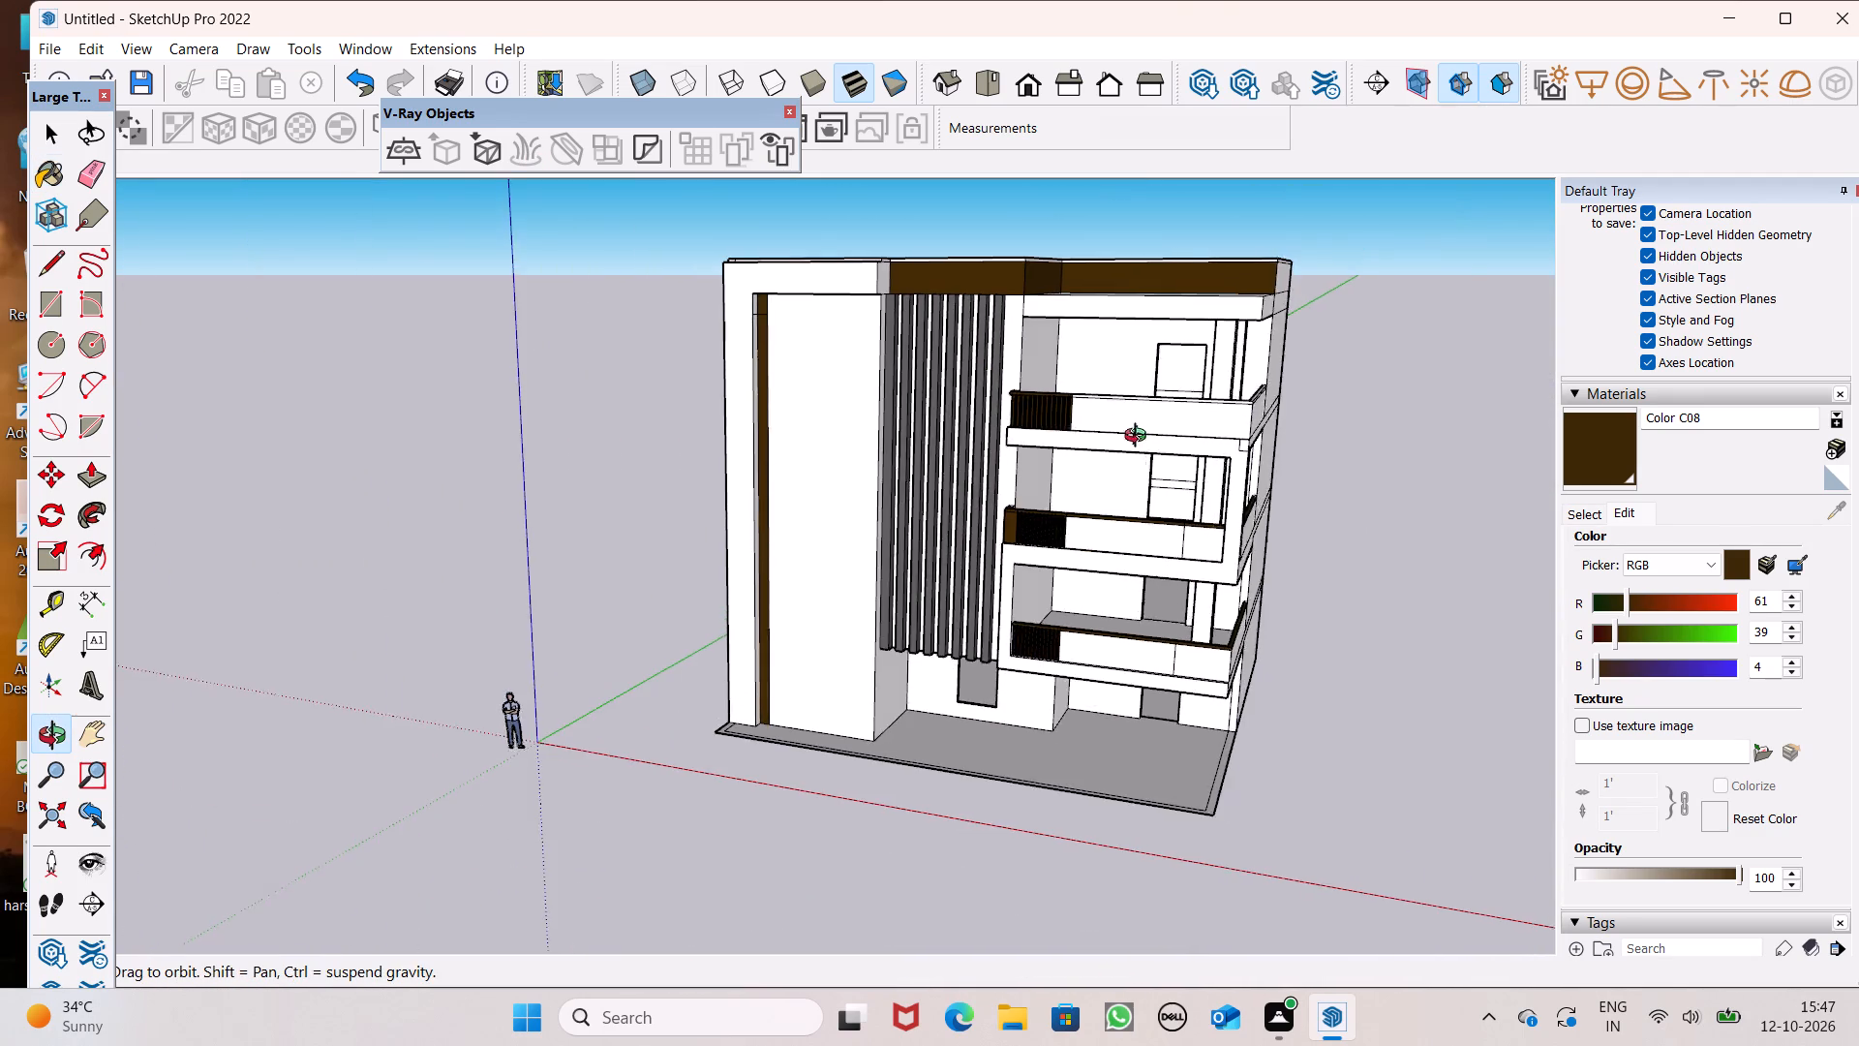
middle_drag(1140, 438, 1307, 556)
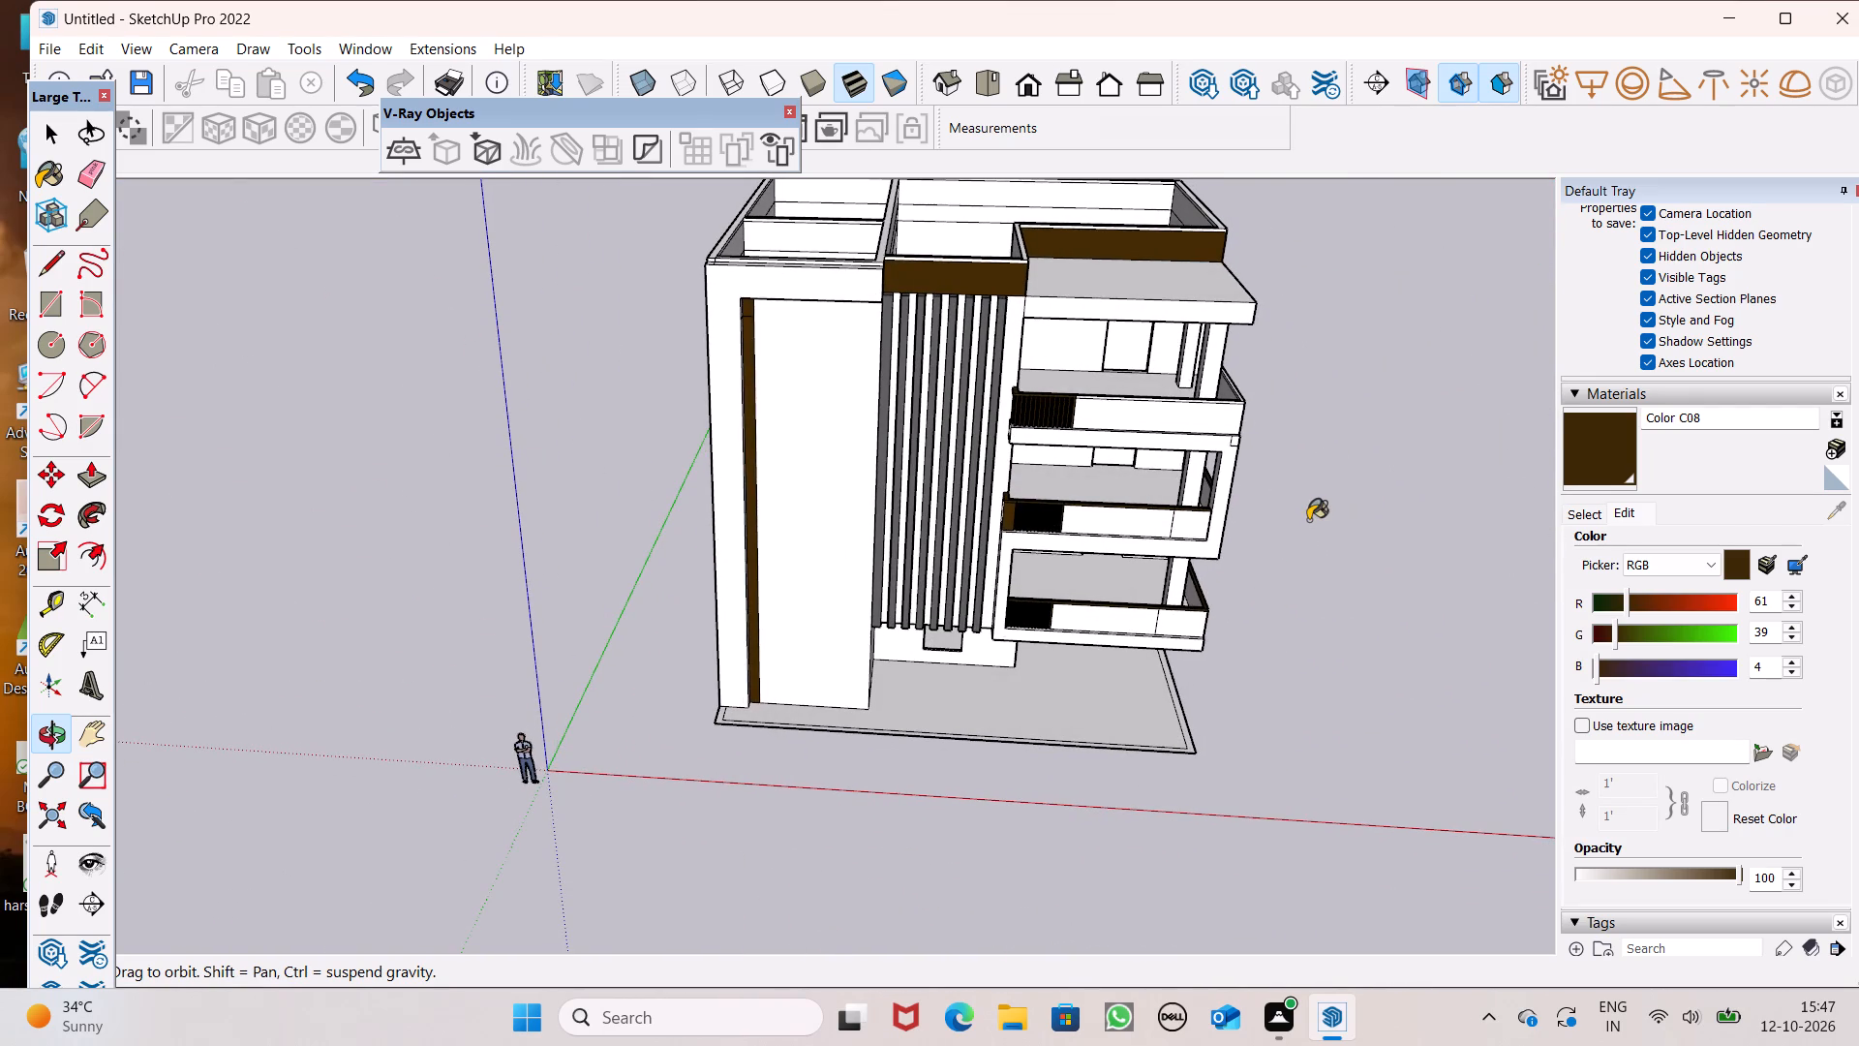
scroll(1355, 549, down, 2)
middle_drag(1501, 497, 1510, 543)
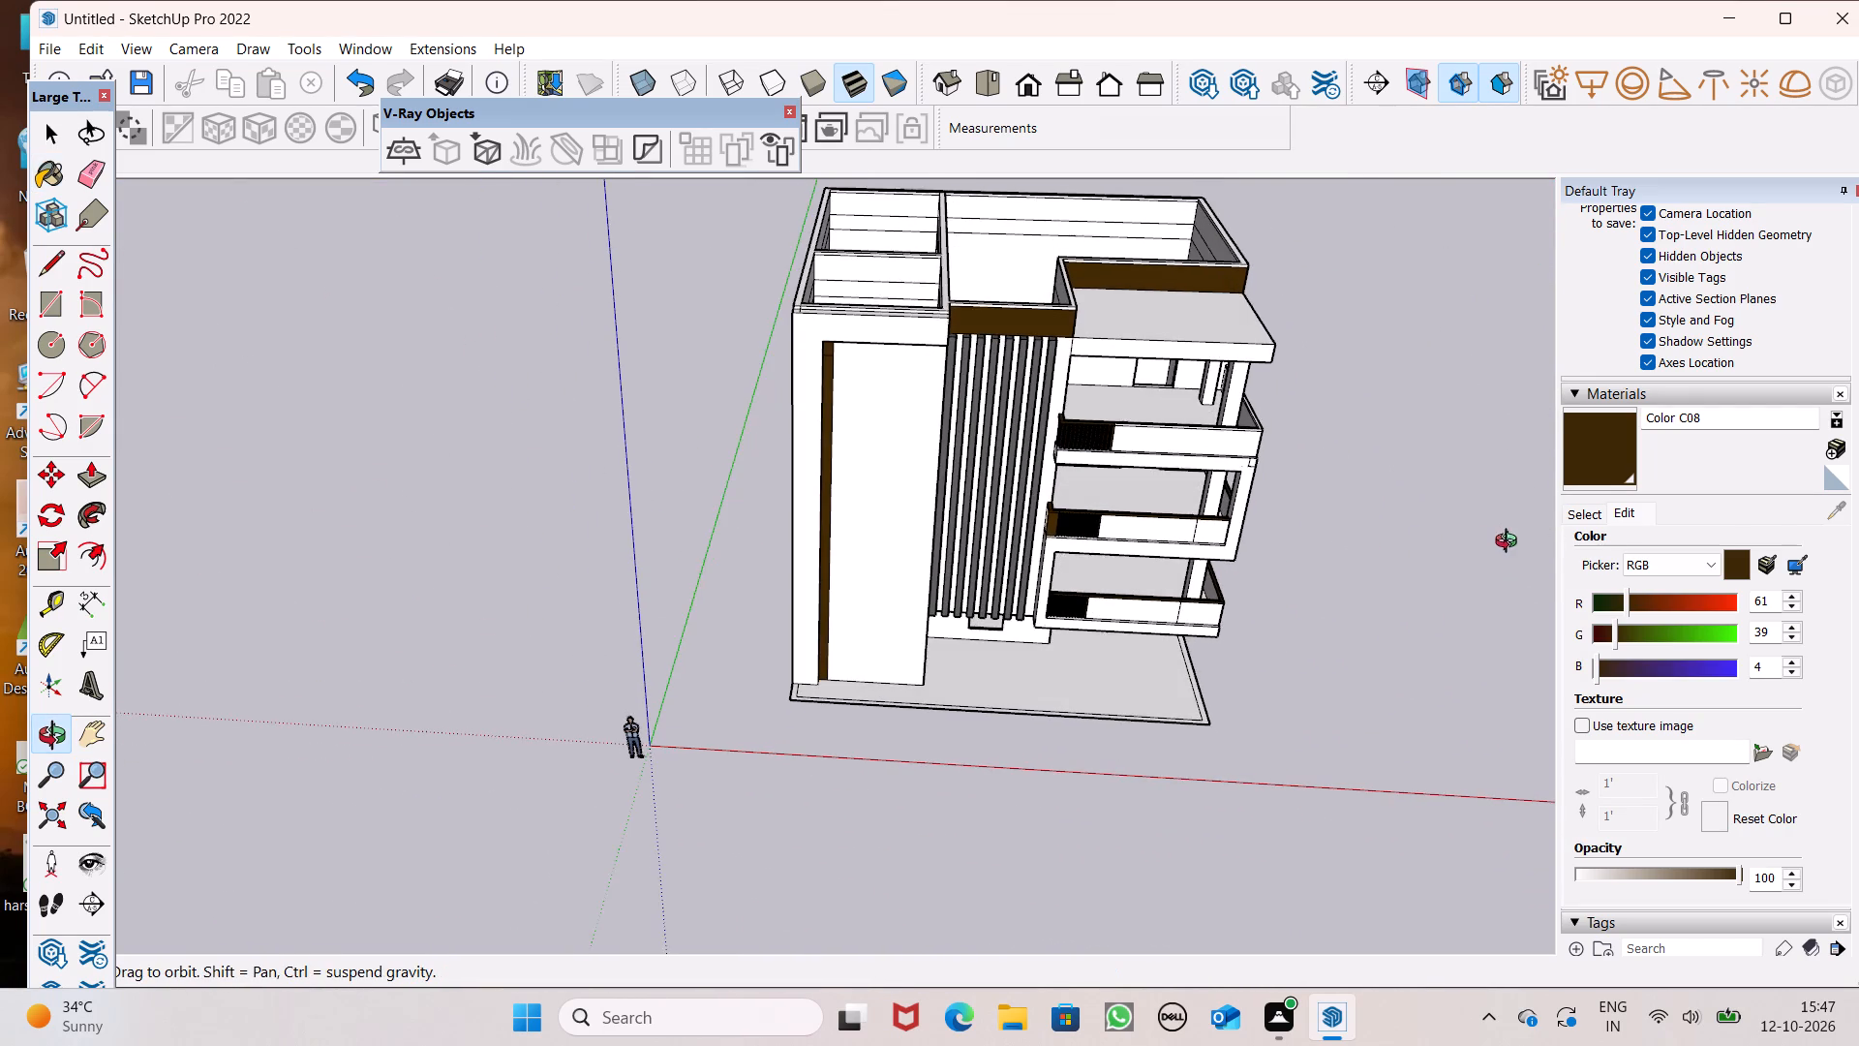
middle_drag(1510, 543, 1509, 557)
scroll(1241, 226, up, 5)
click(1182, 419)
click(1188, 381)
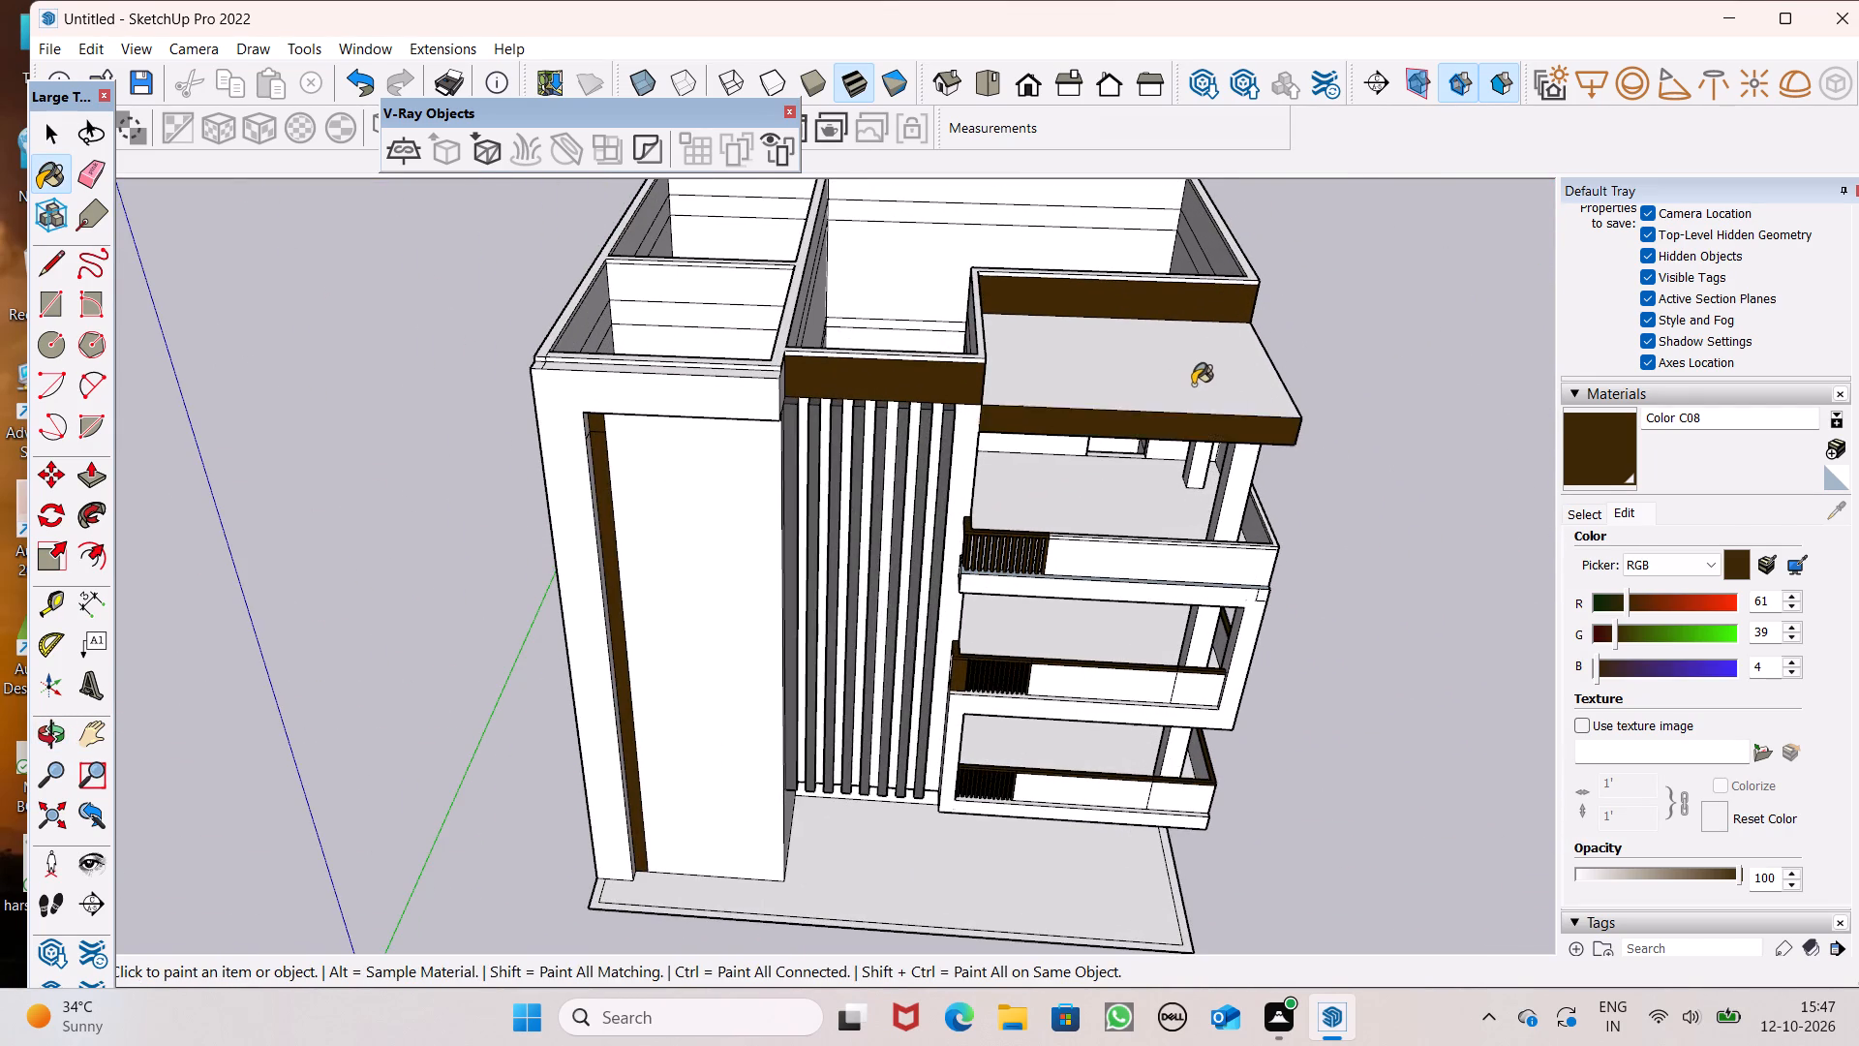
middle_drag(1230, 415, 1112, 93)
scroll(1228, 416, up, 1)
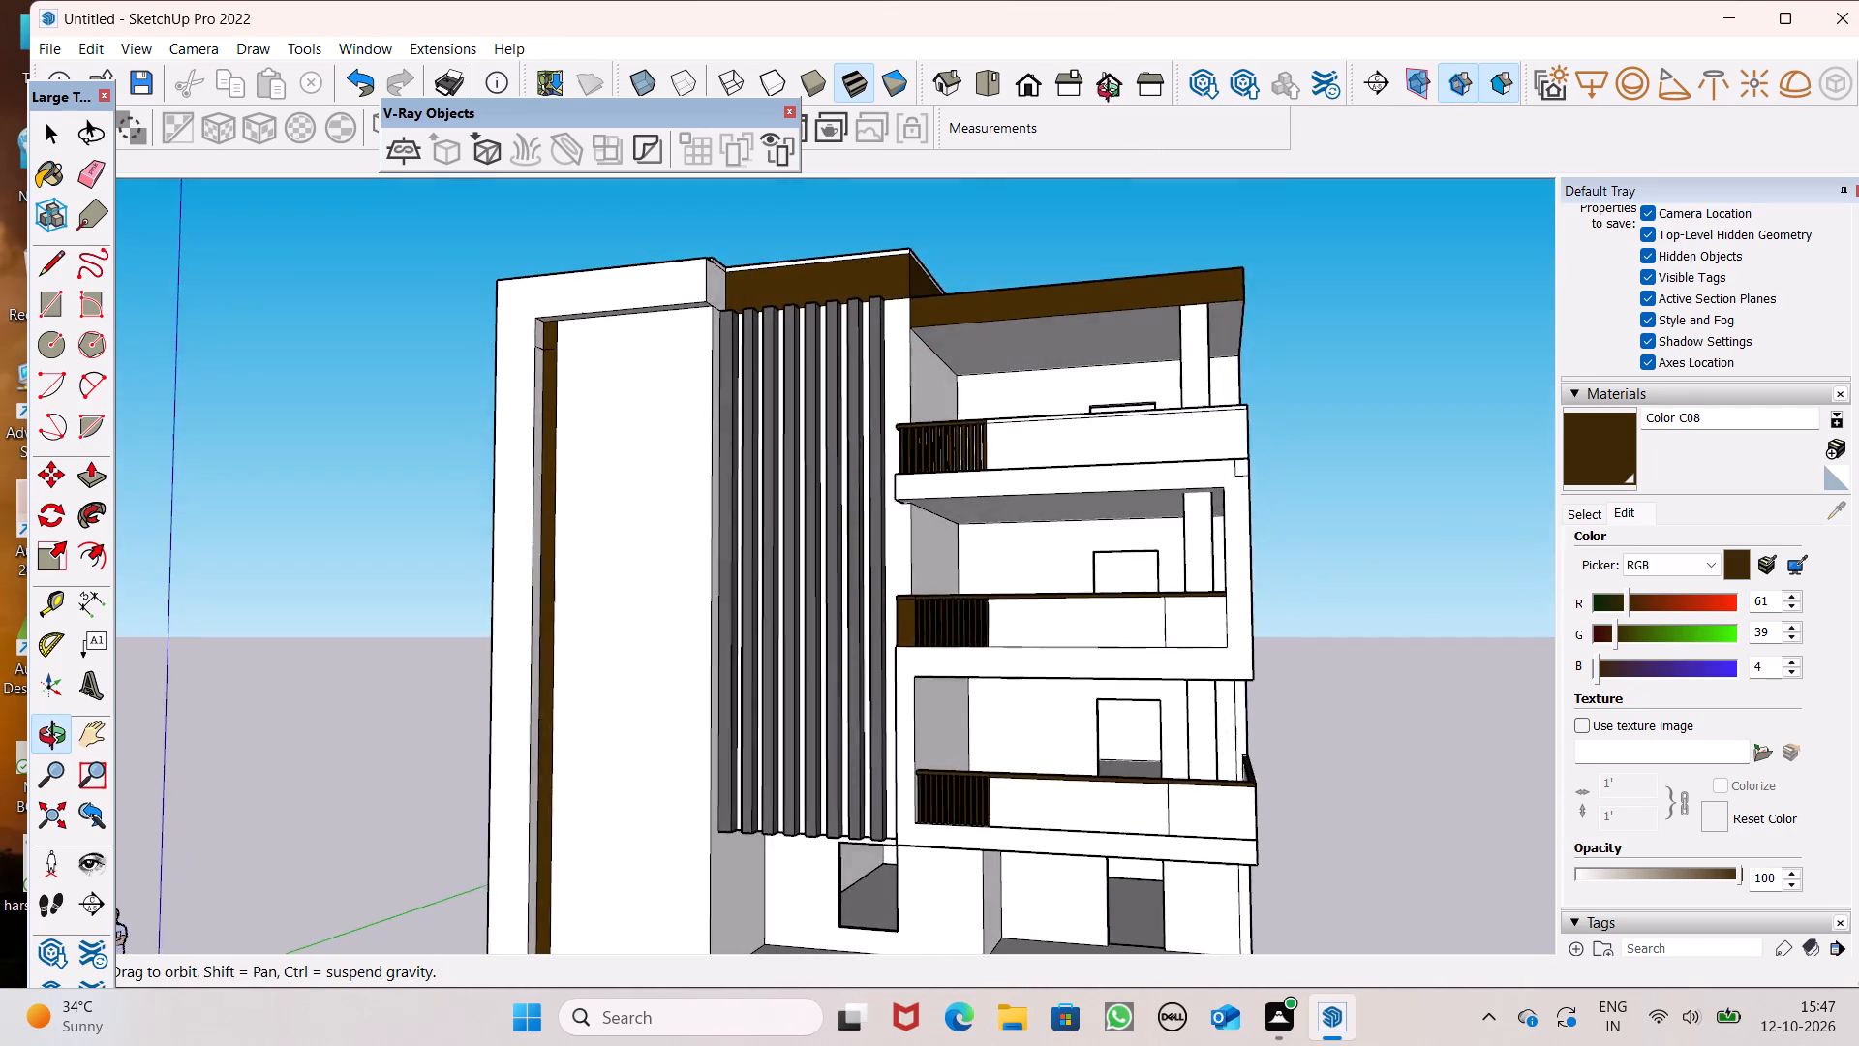
Paint the side edge and the underside of the roof slab above the top balcony with Color C08.
middle_drag(1112, 93, 1021, 42)
scroll(1339, 189, up, 6)
scroll(1145, 299, up, 2)
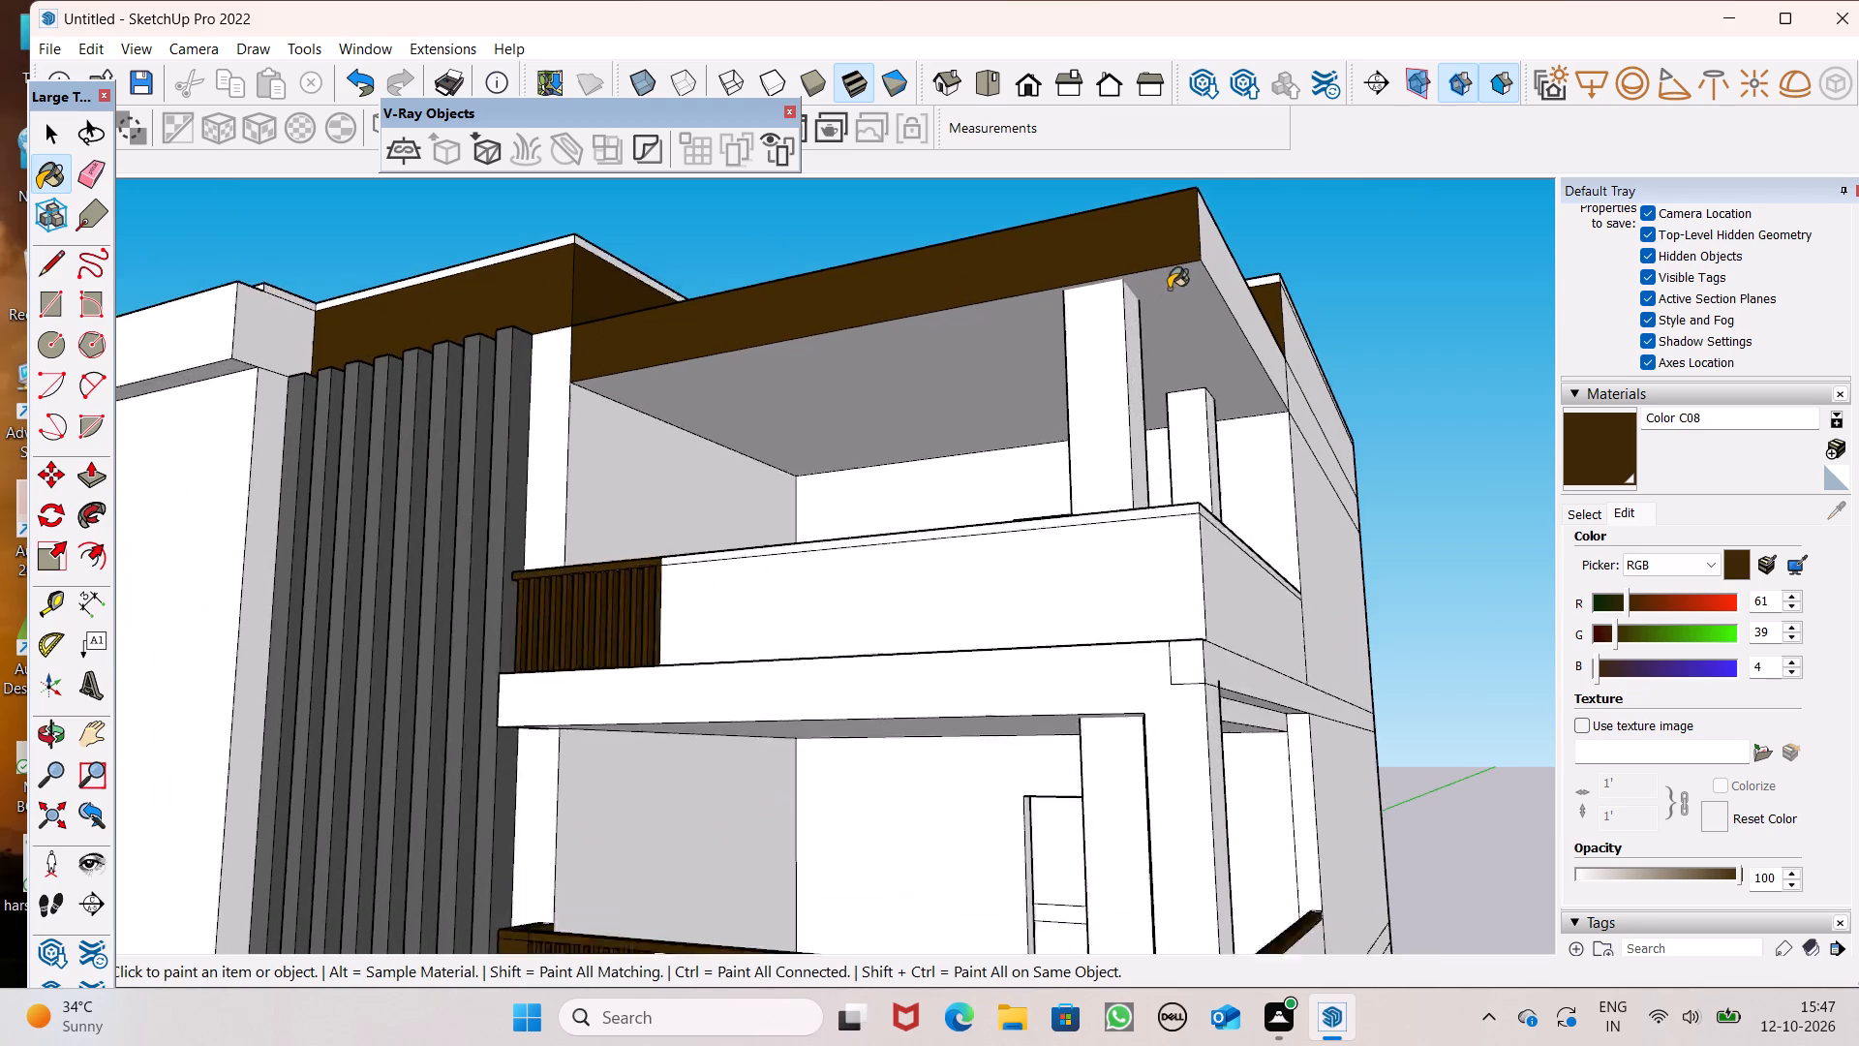
scroll(1169, 289, up, 5)
click(1232, 245)
click(1165, 353)
scroll(1165, 282, down, 5)
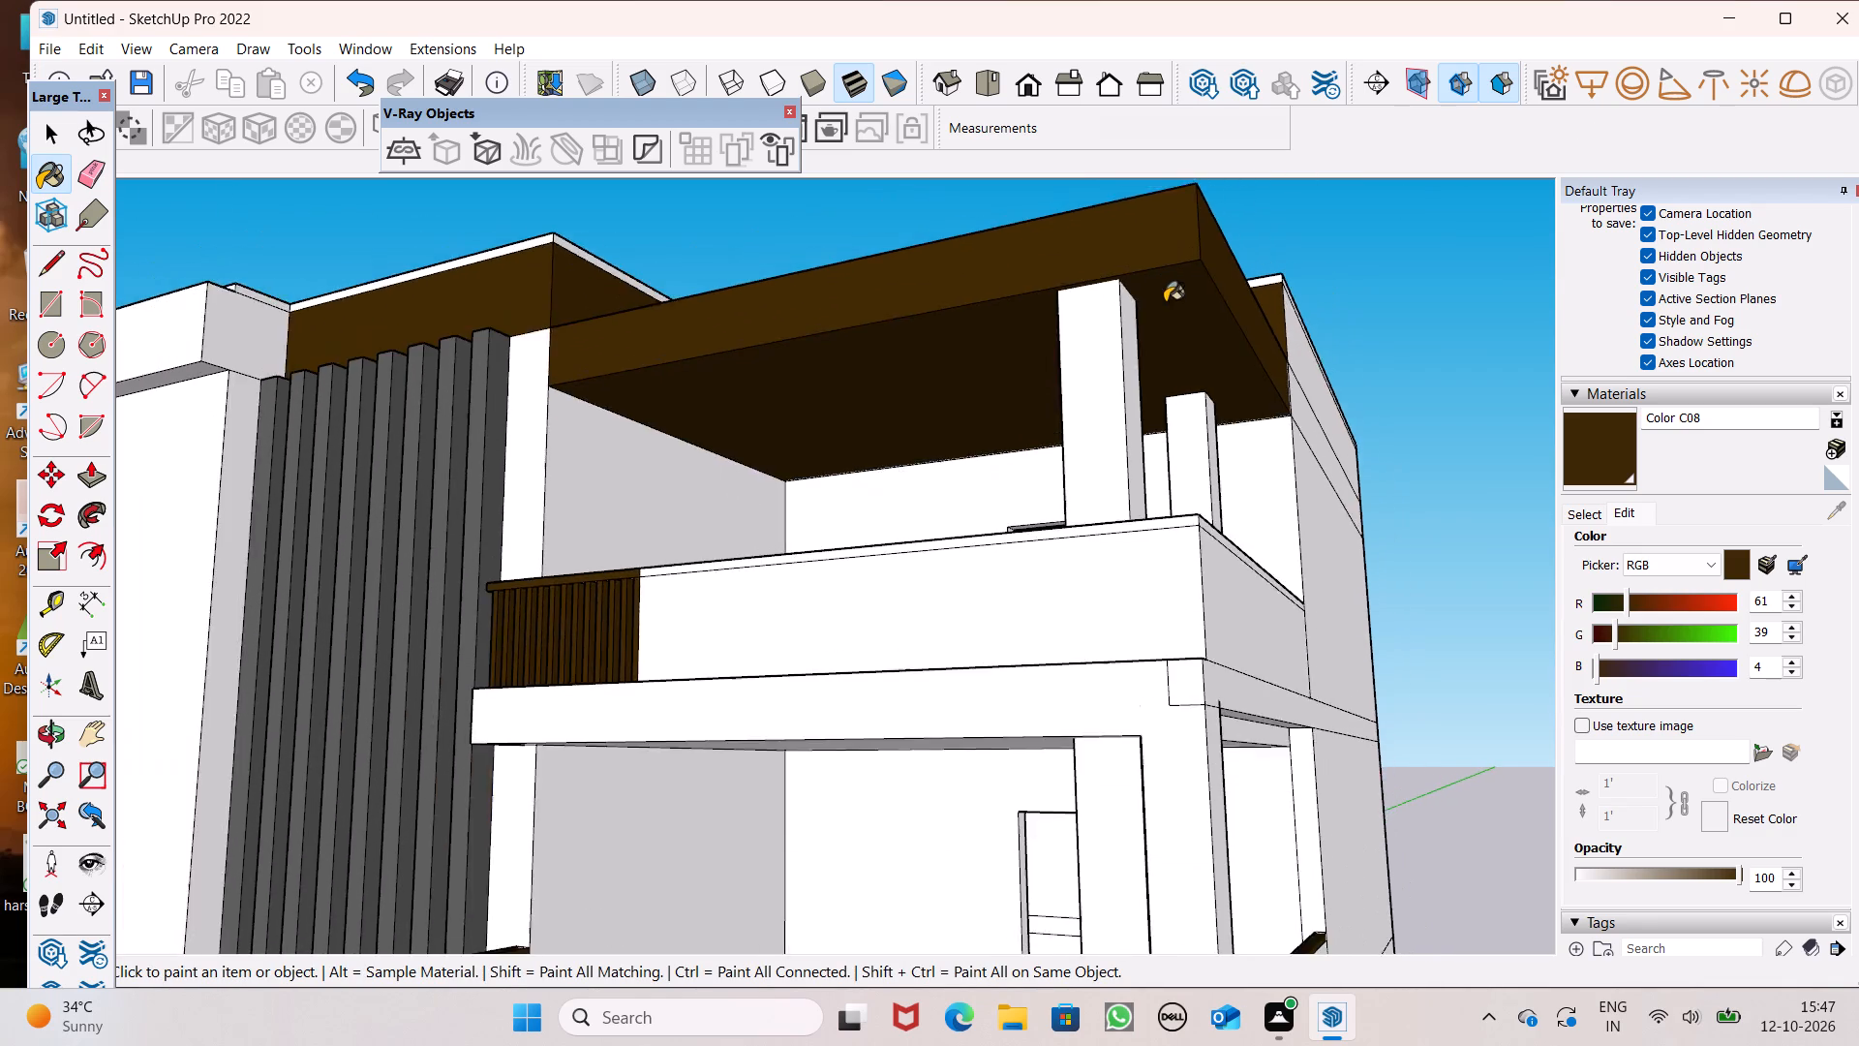
Examine the painted roof slab, the balcony railings and the wall strip between the vertical fins and the top balcony.
scroll(1169, 308, up, 1)
scroll(1188, 381, down, 5)
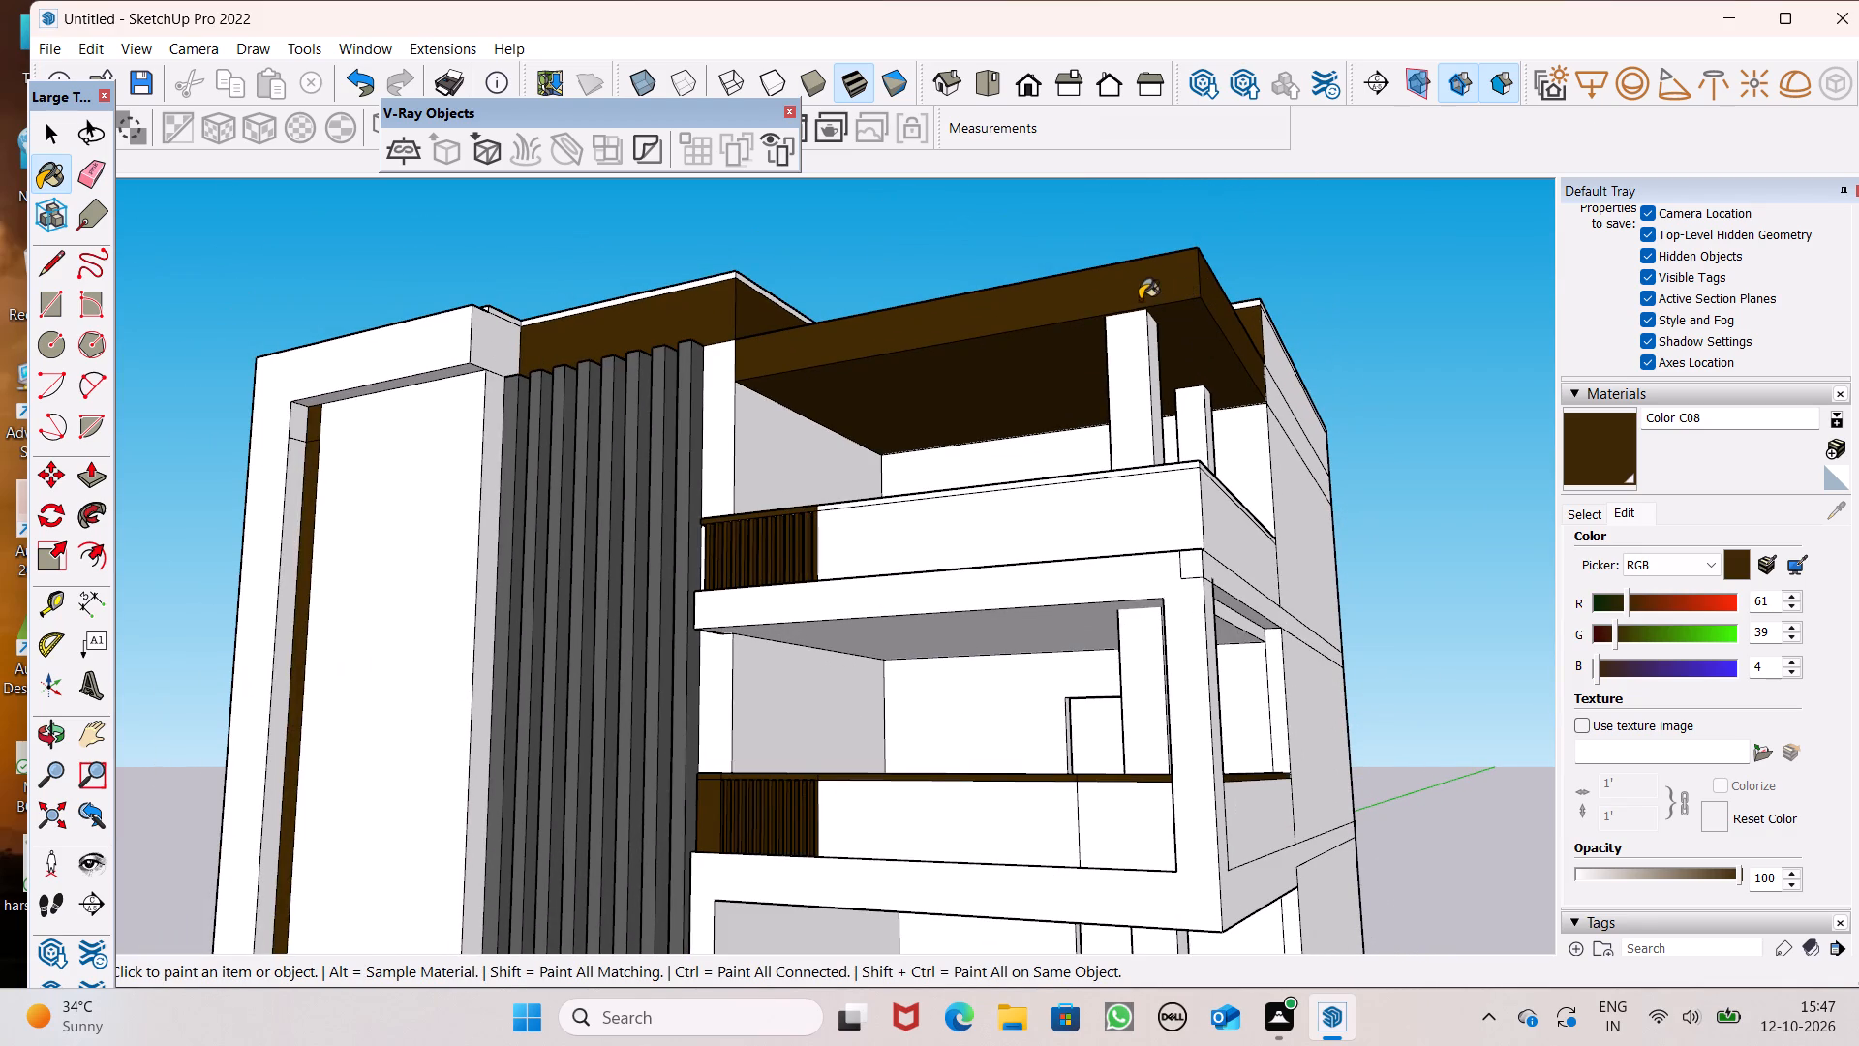
scroll(905, 319, down, 3)
middle_drag(943, 389, 1212, 640)
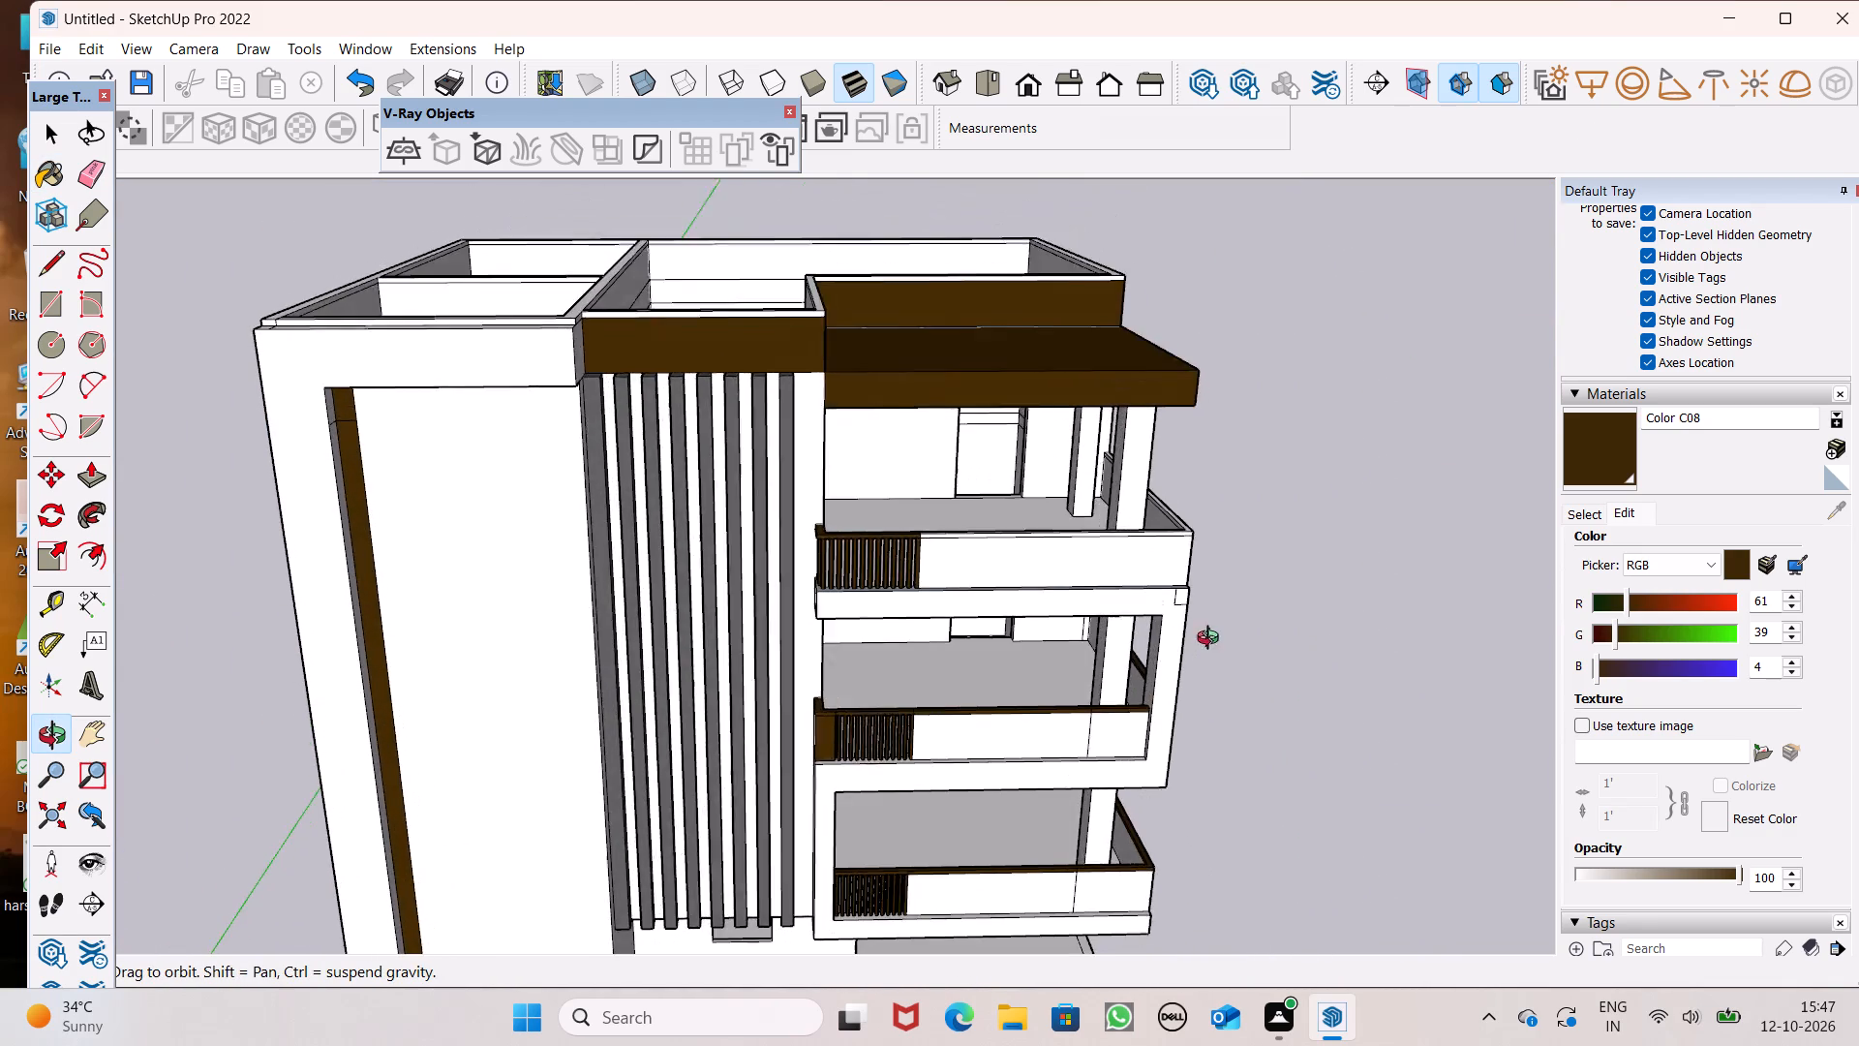
middle_drag(1212, 640, 1234, 554)
scroll(910, 675, up, 7)
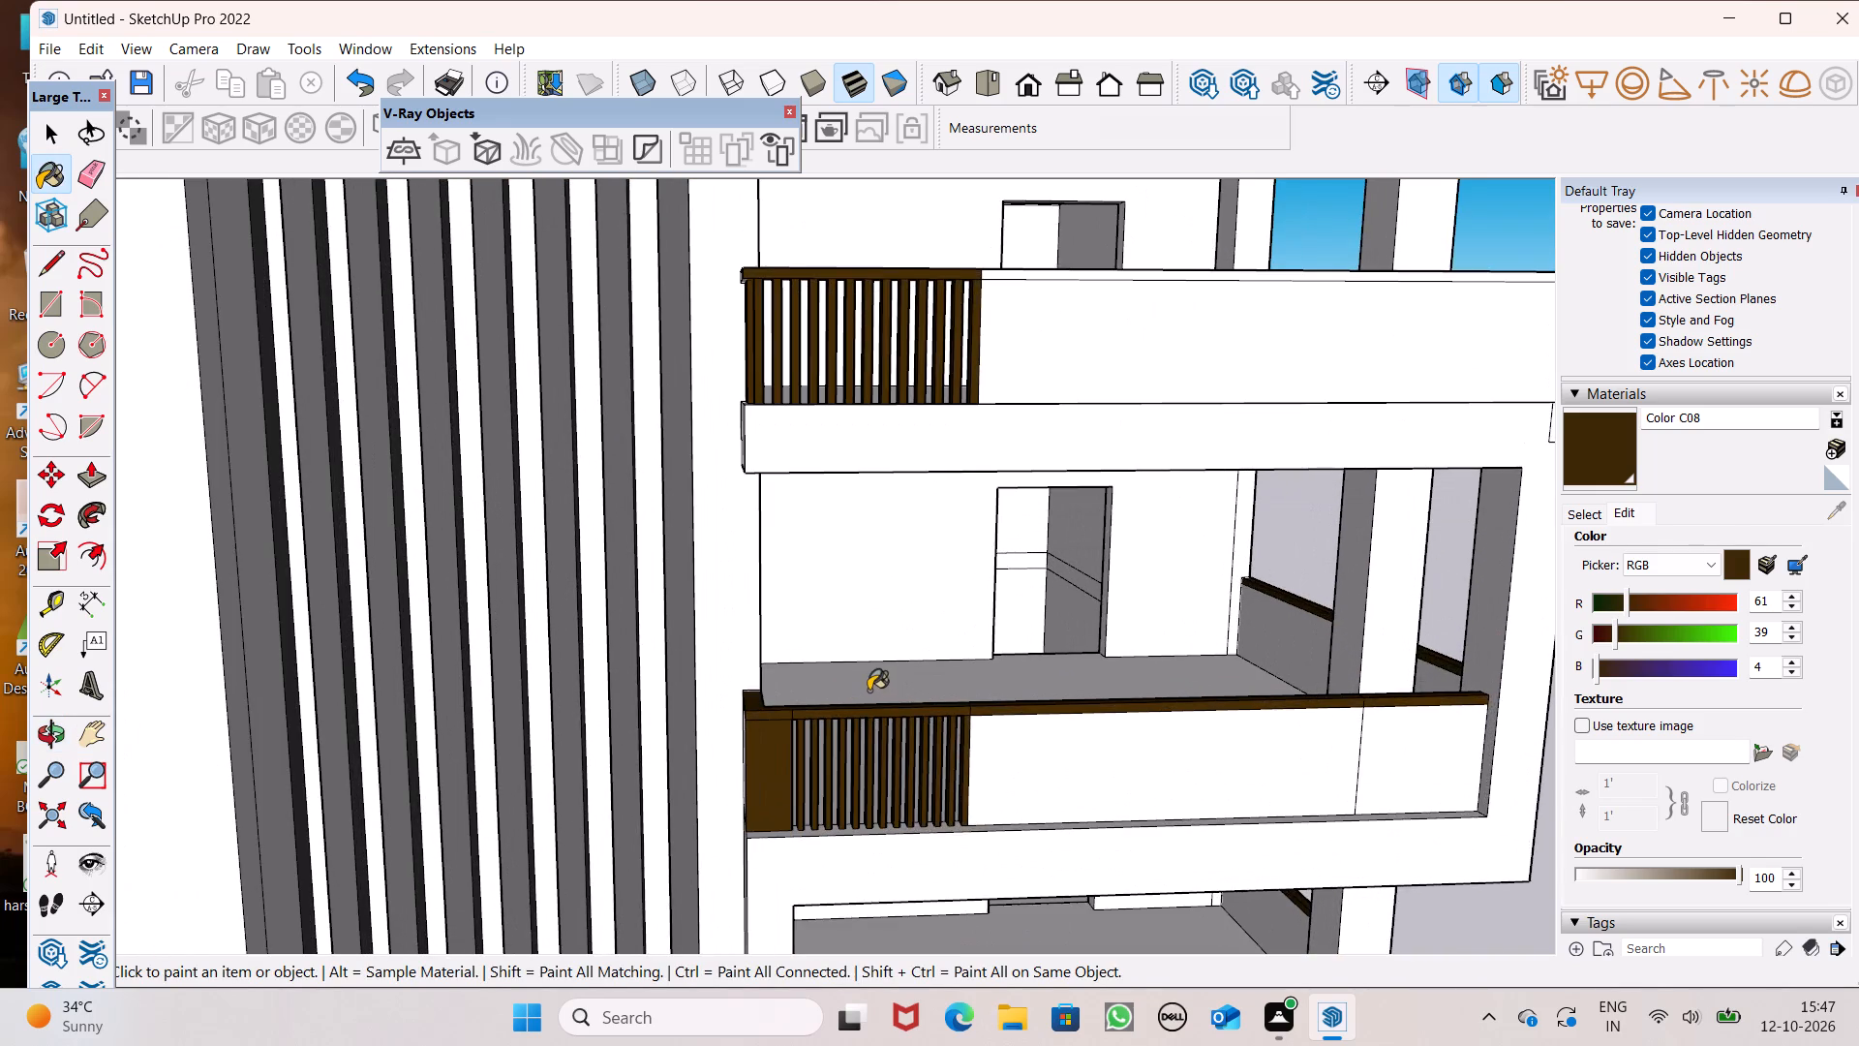
scroll(869, 690, down, 2)
middle_drag(843, 736, 630, 890)
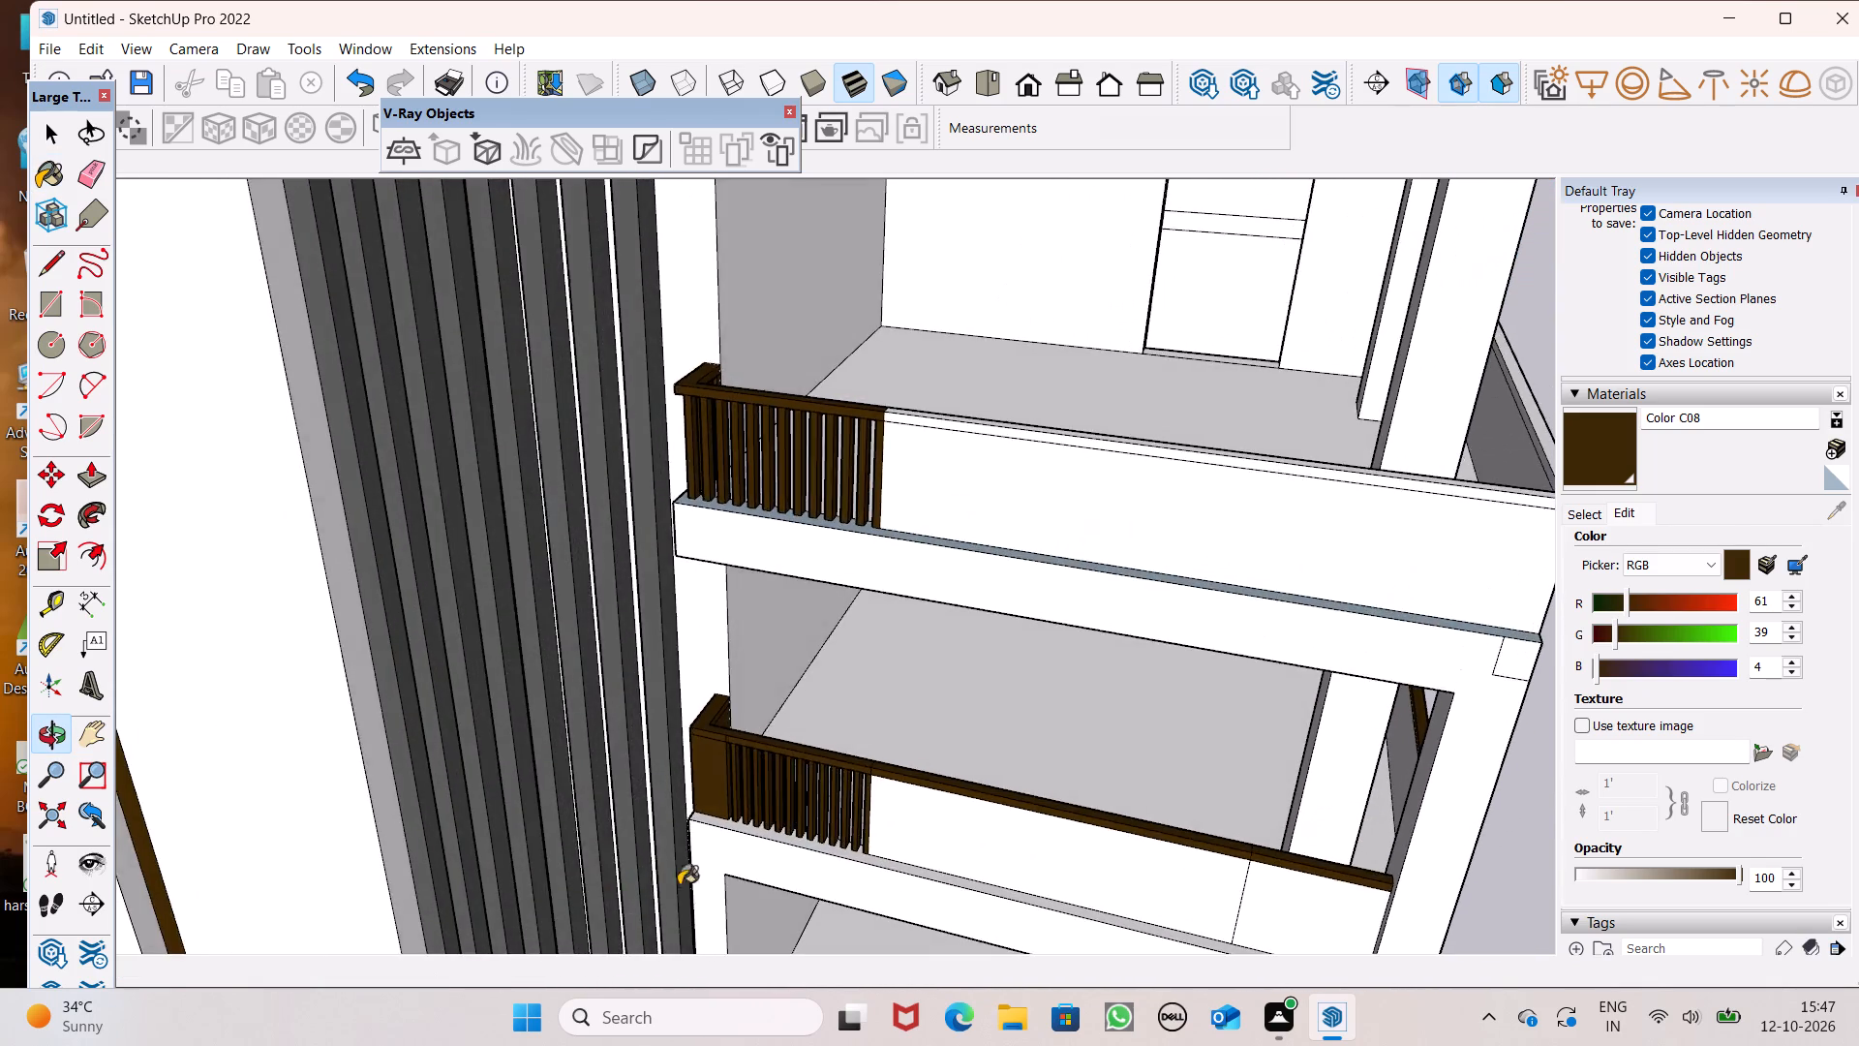
middle_drag(699, 885, 937, 861)
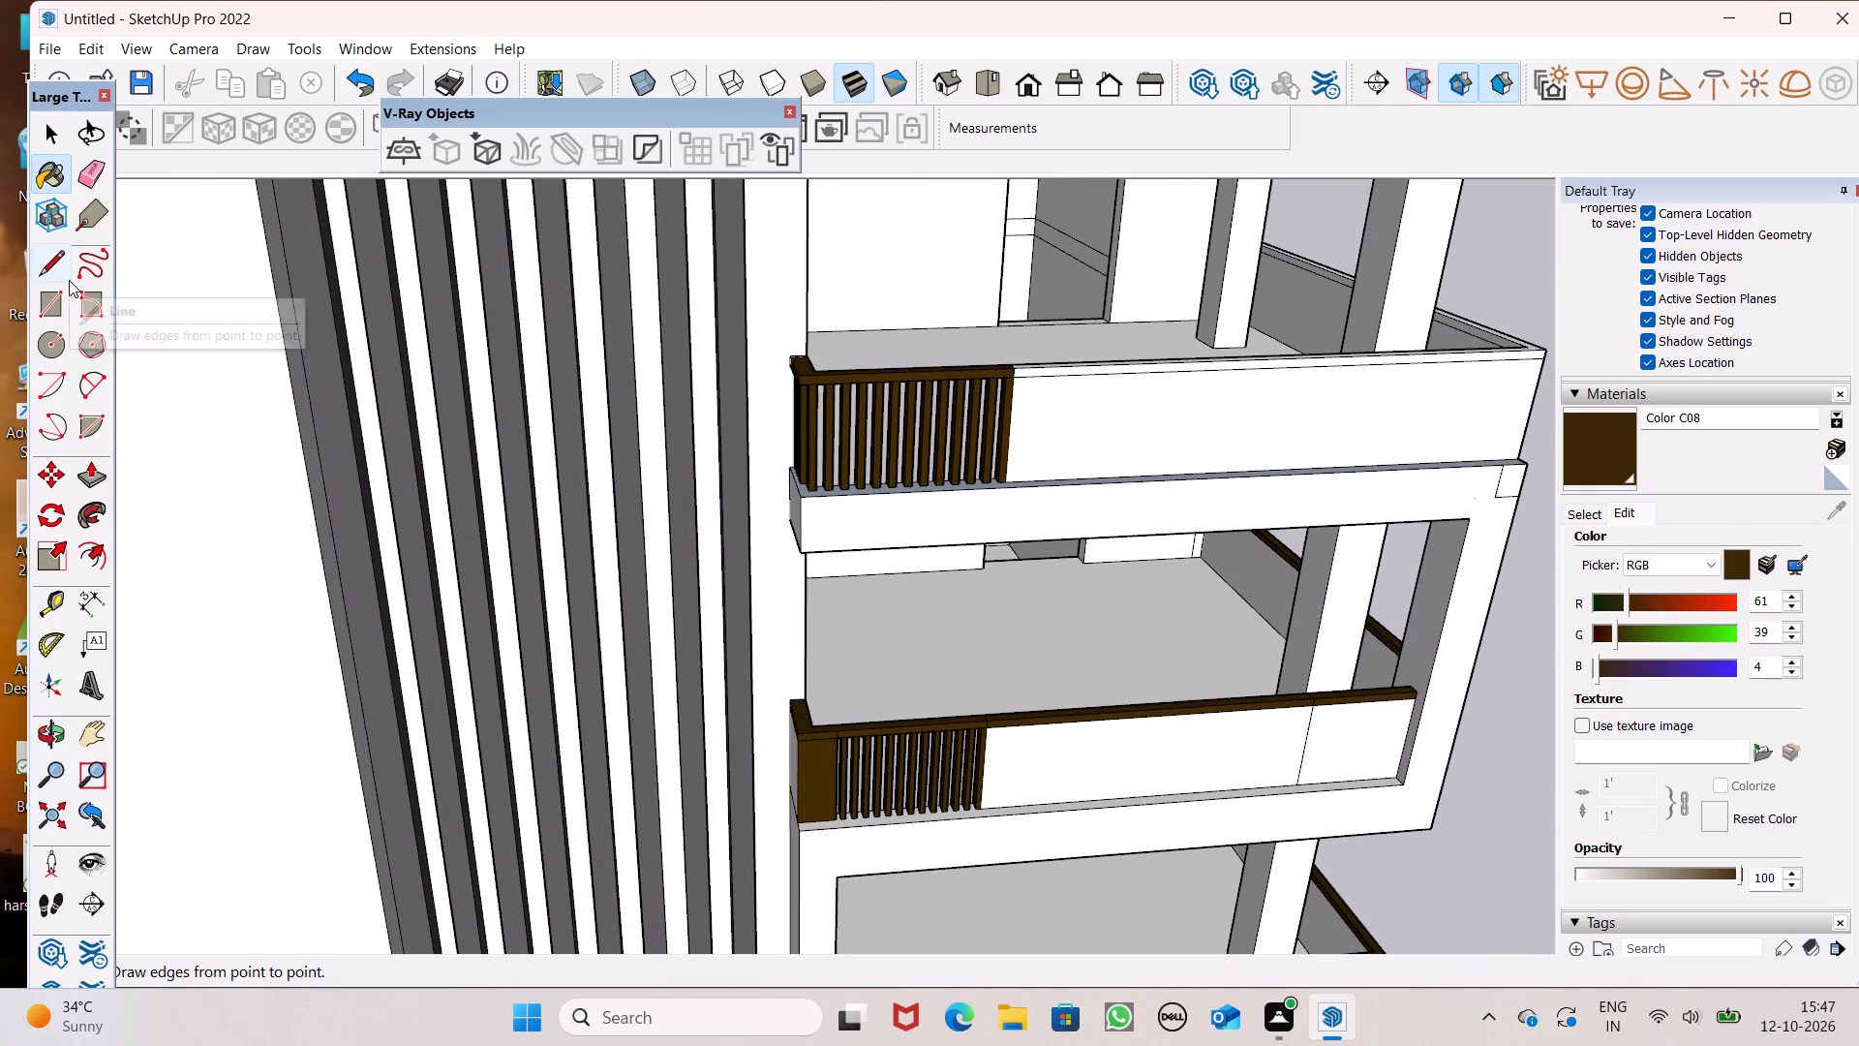
click(44, 257)
scroll(784, 485, down, 5)
middle_drag(923, 415, 845, 483)
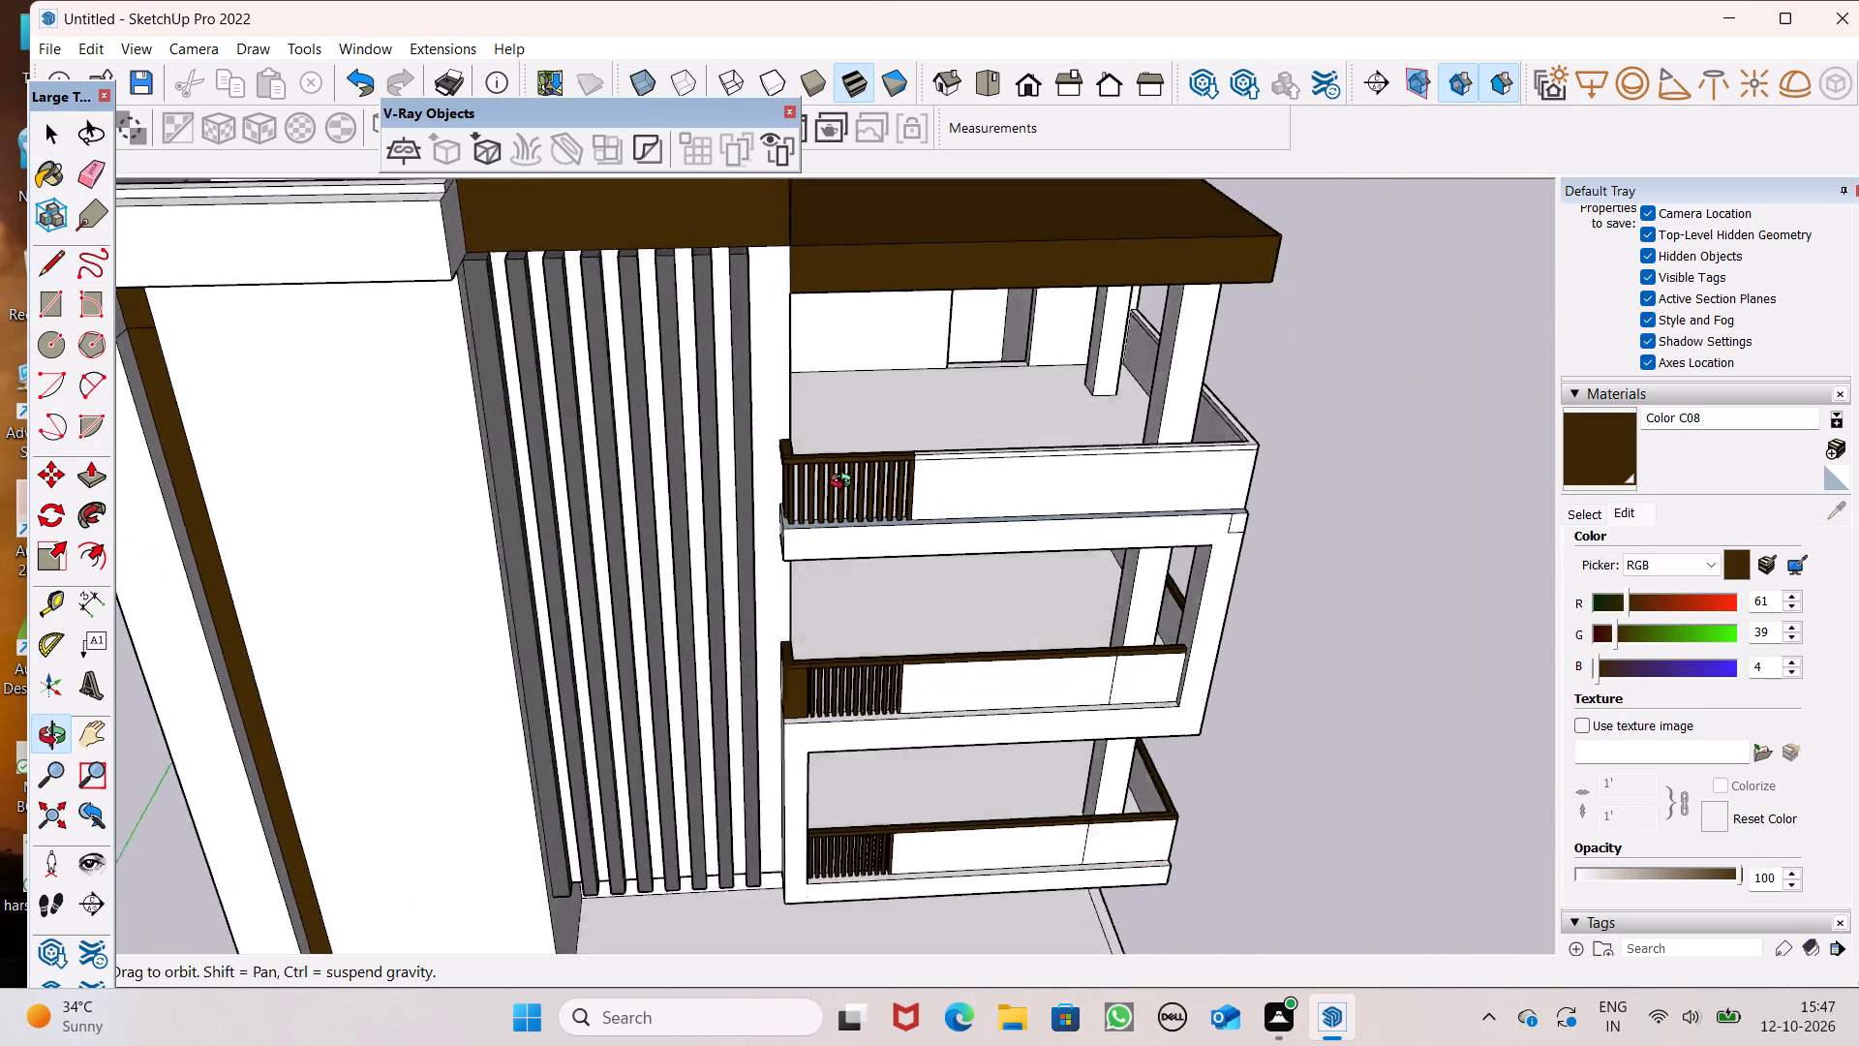
middle_drag(845, 483, 748, 488)
scroll(713, 357, up, 7)
scroll(772, 237, up, 7)
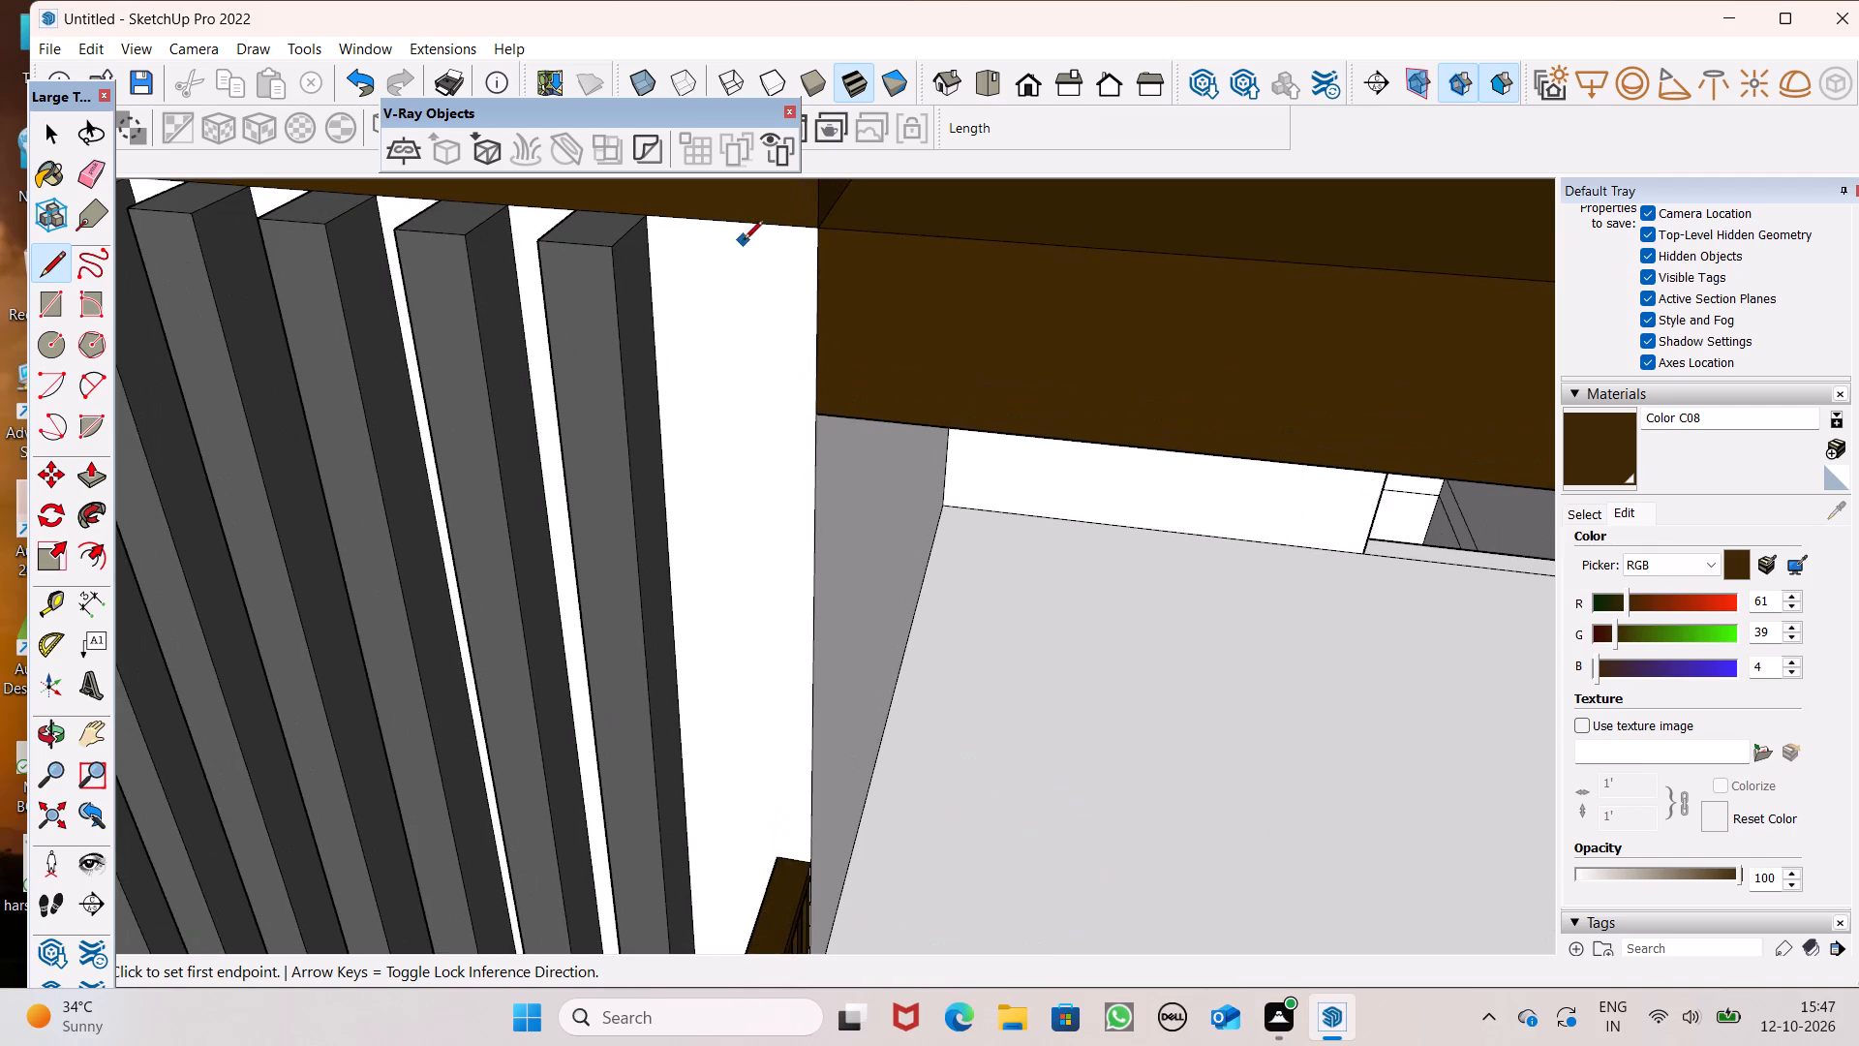
scroll(747, 245, down, 5)
middle_drag(847, 422, 936, 369)
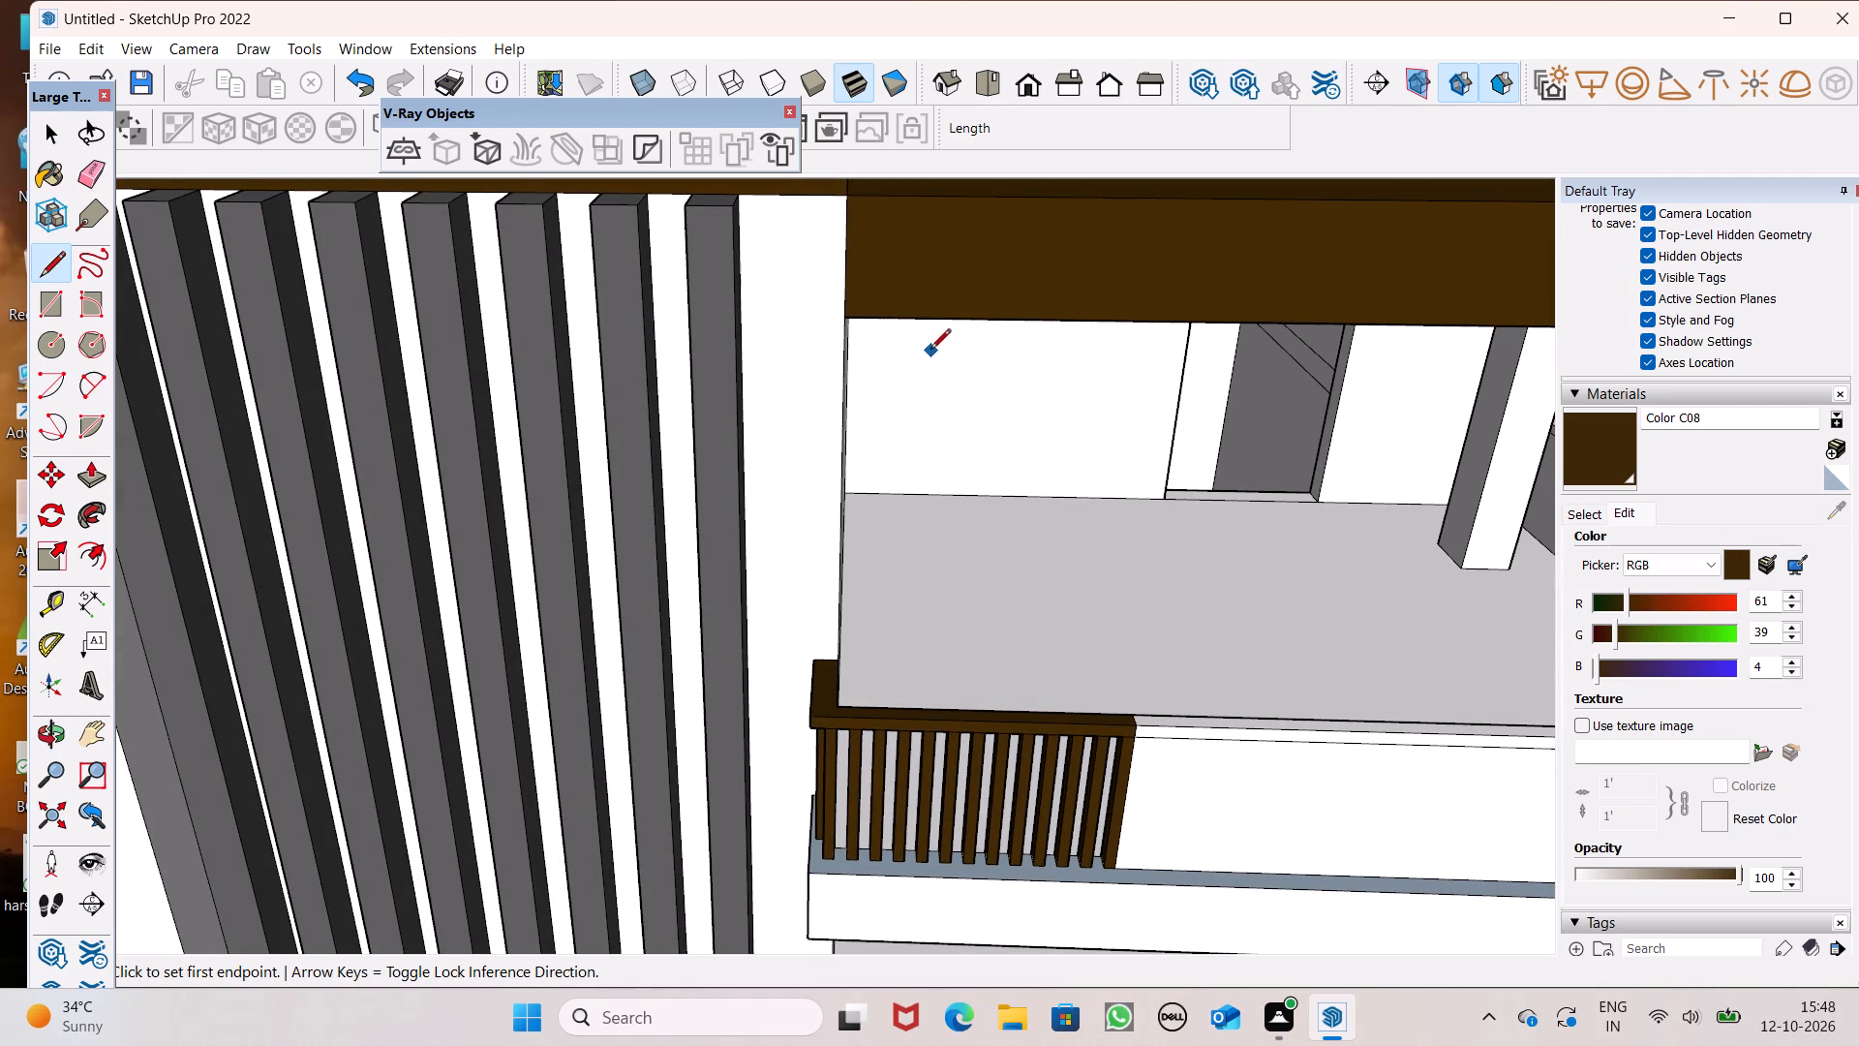
scroll(853, 420, up, 4)
scroll(848, 395, down, 3)
scroll(848, 395, up, 1)
scroll(848, 395, down, 2)
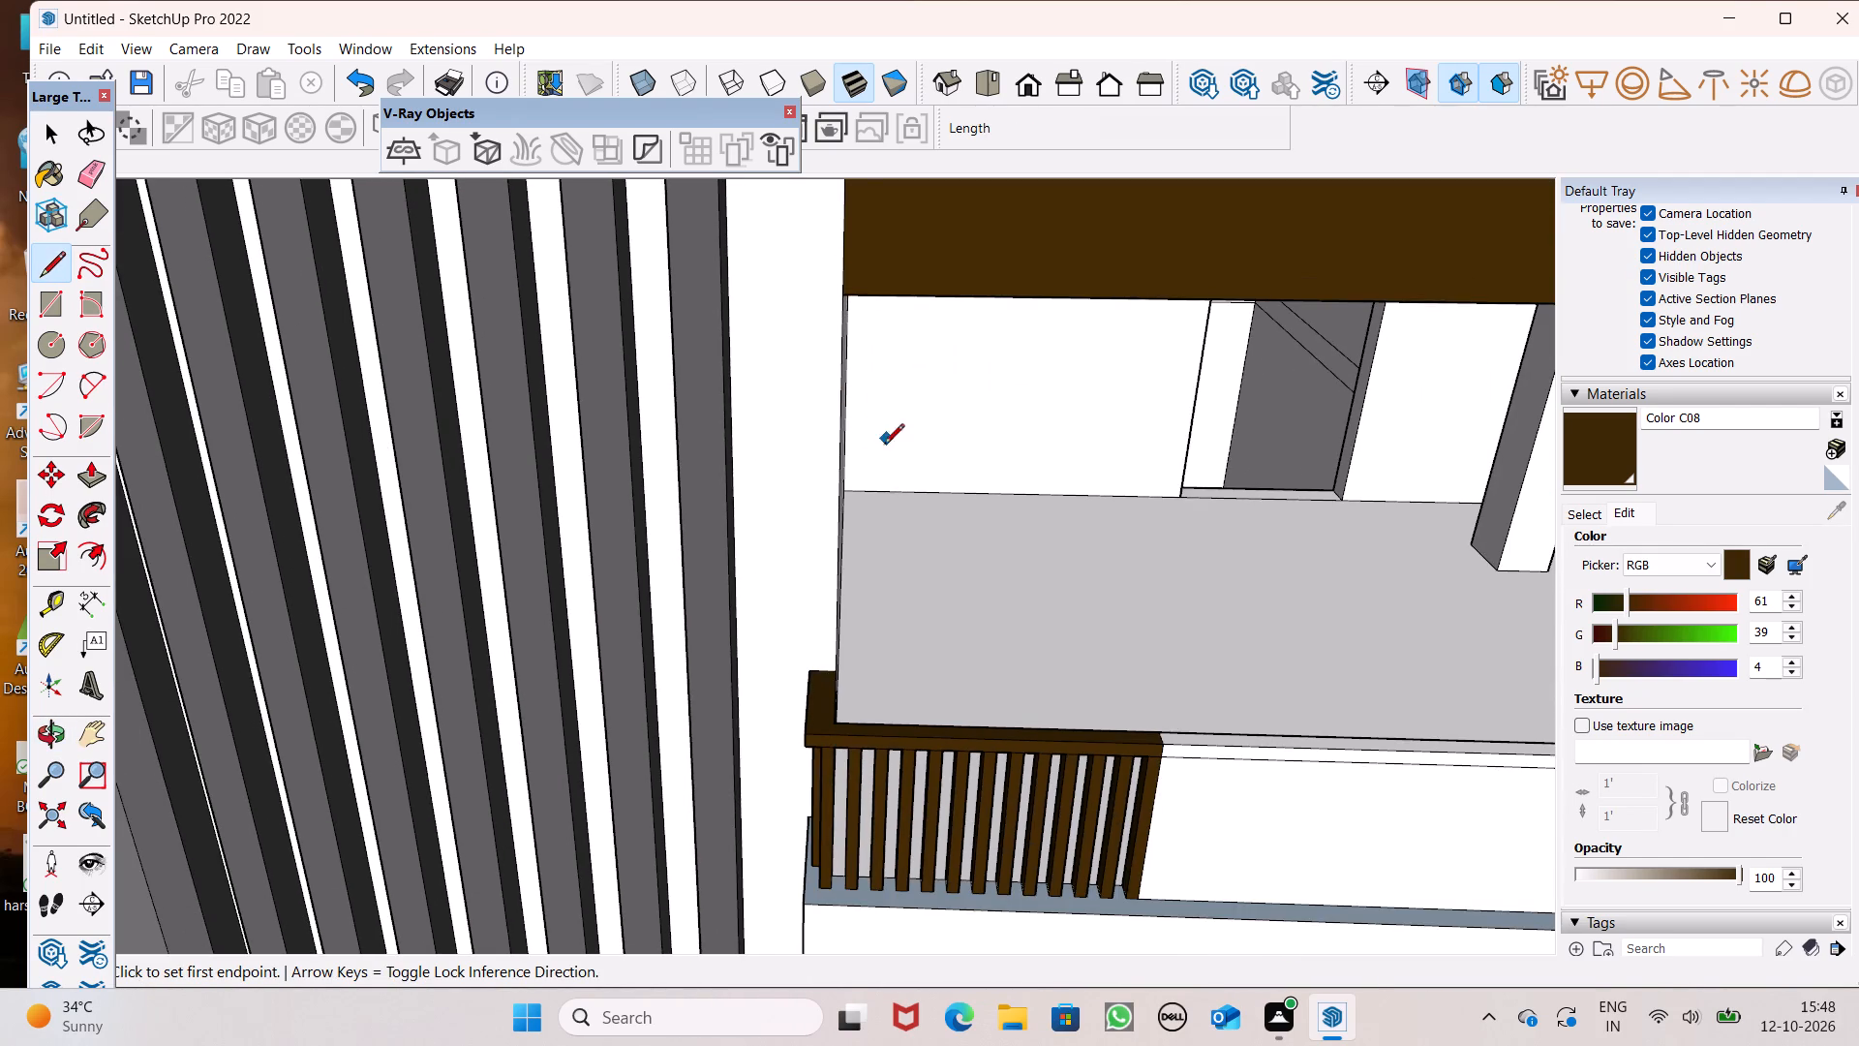
scroll(806, 385, down, 5)
scroll(940, 412, down, 9)
Examine the whole building from below, from the side and from the front.
middle_drag(1082, 516, 1080, 390)
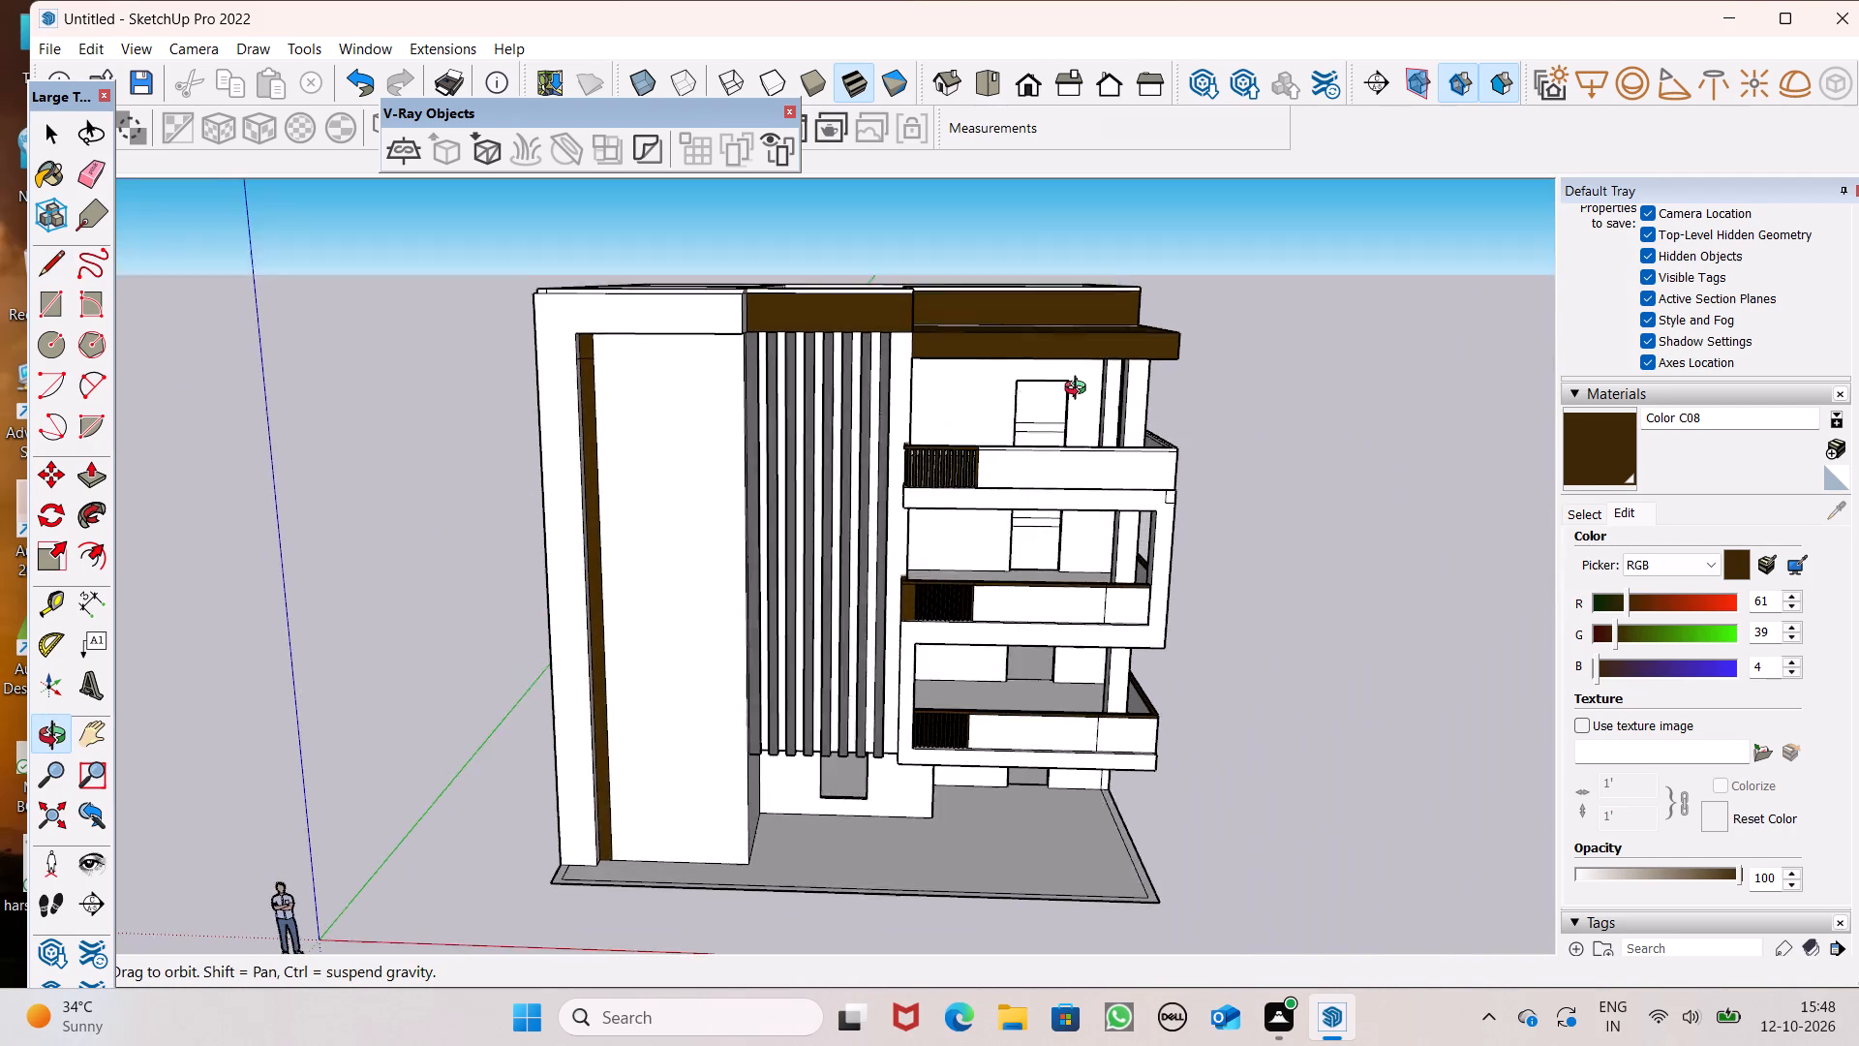
middle_drag(1080, 390, 1265, 14)
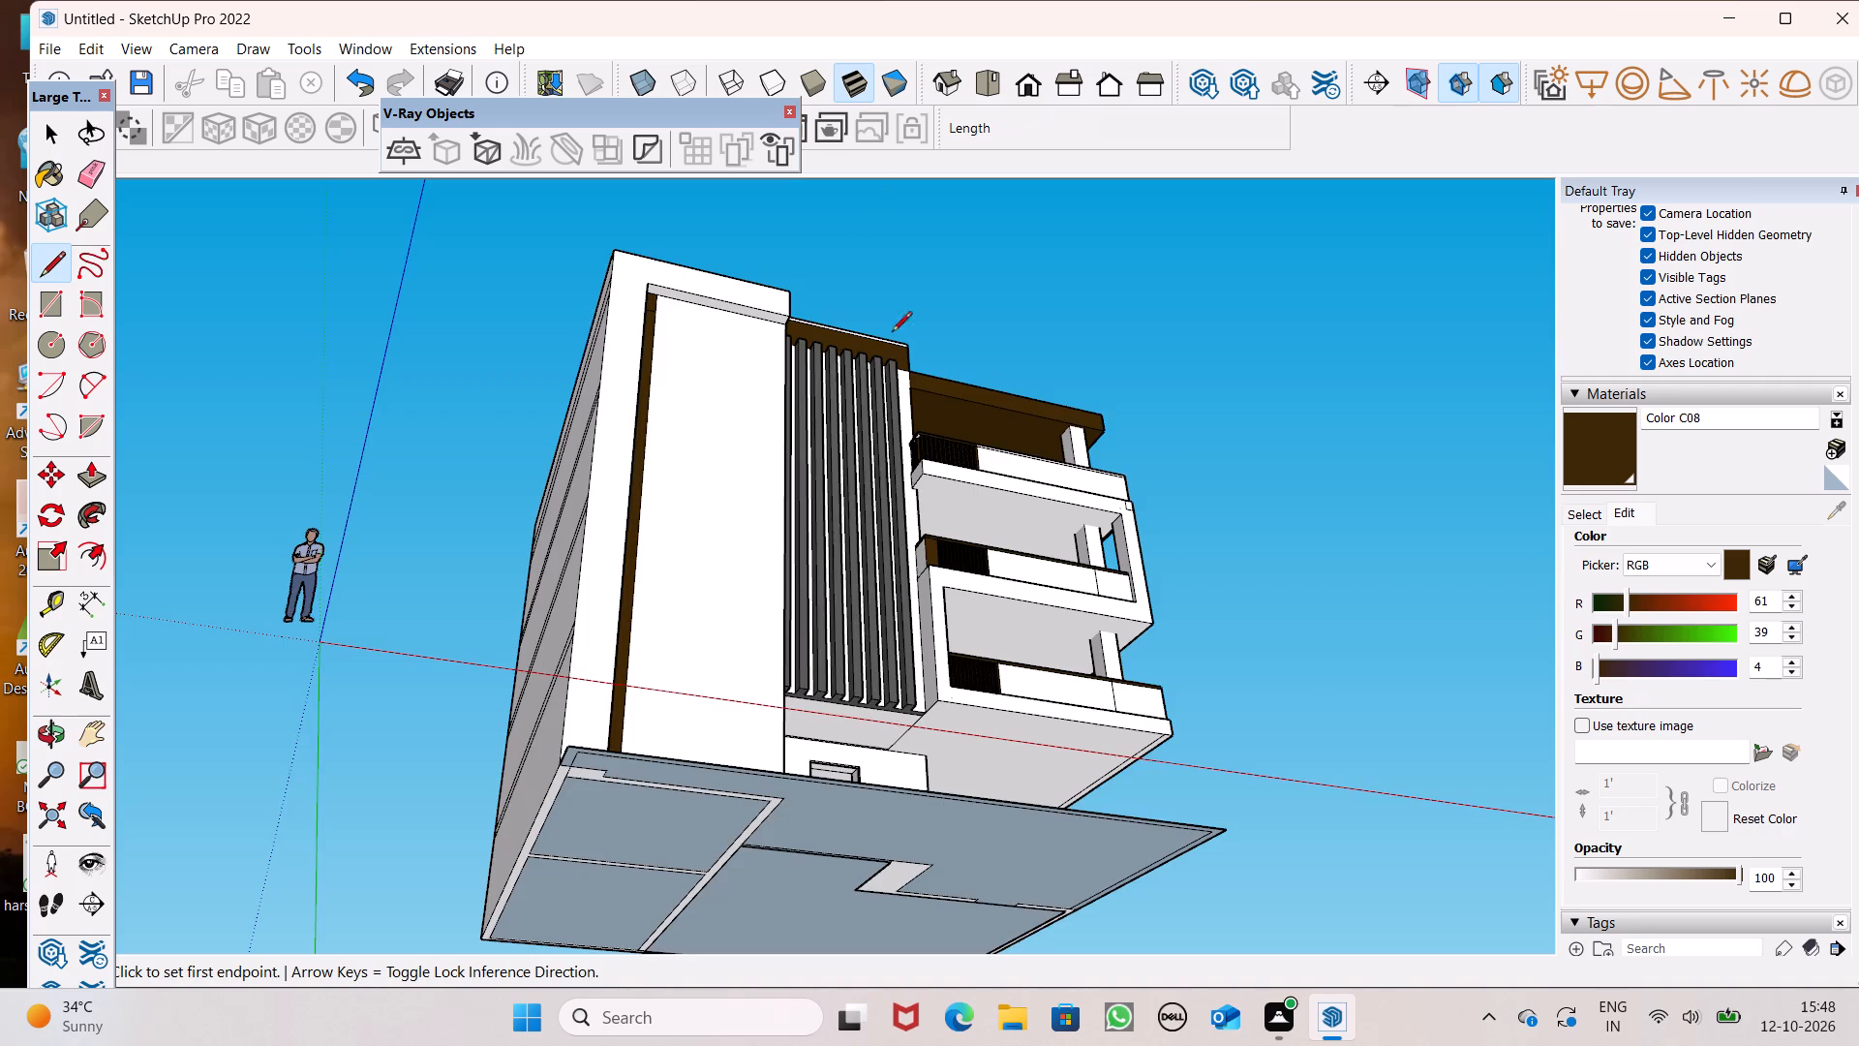
scroll(971, 508, down, 5)
middle_drag(1106, 632, 141, 1045)
middle_drag(140, 1045, 811, 889)
scroll(685, 739, up, 1)
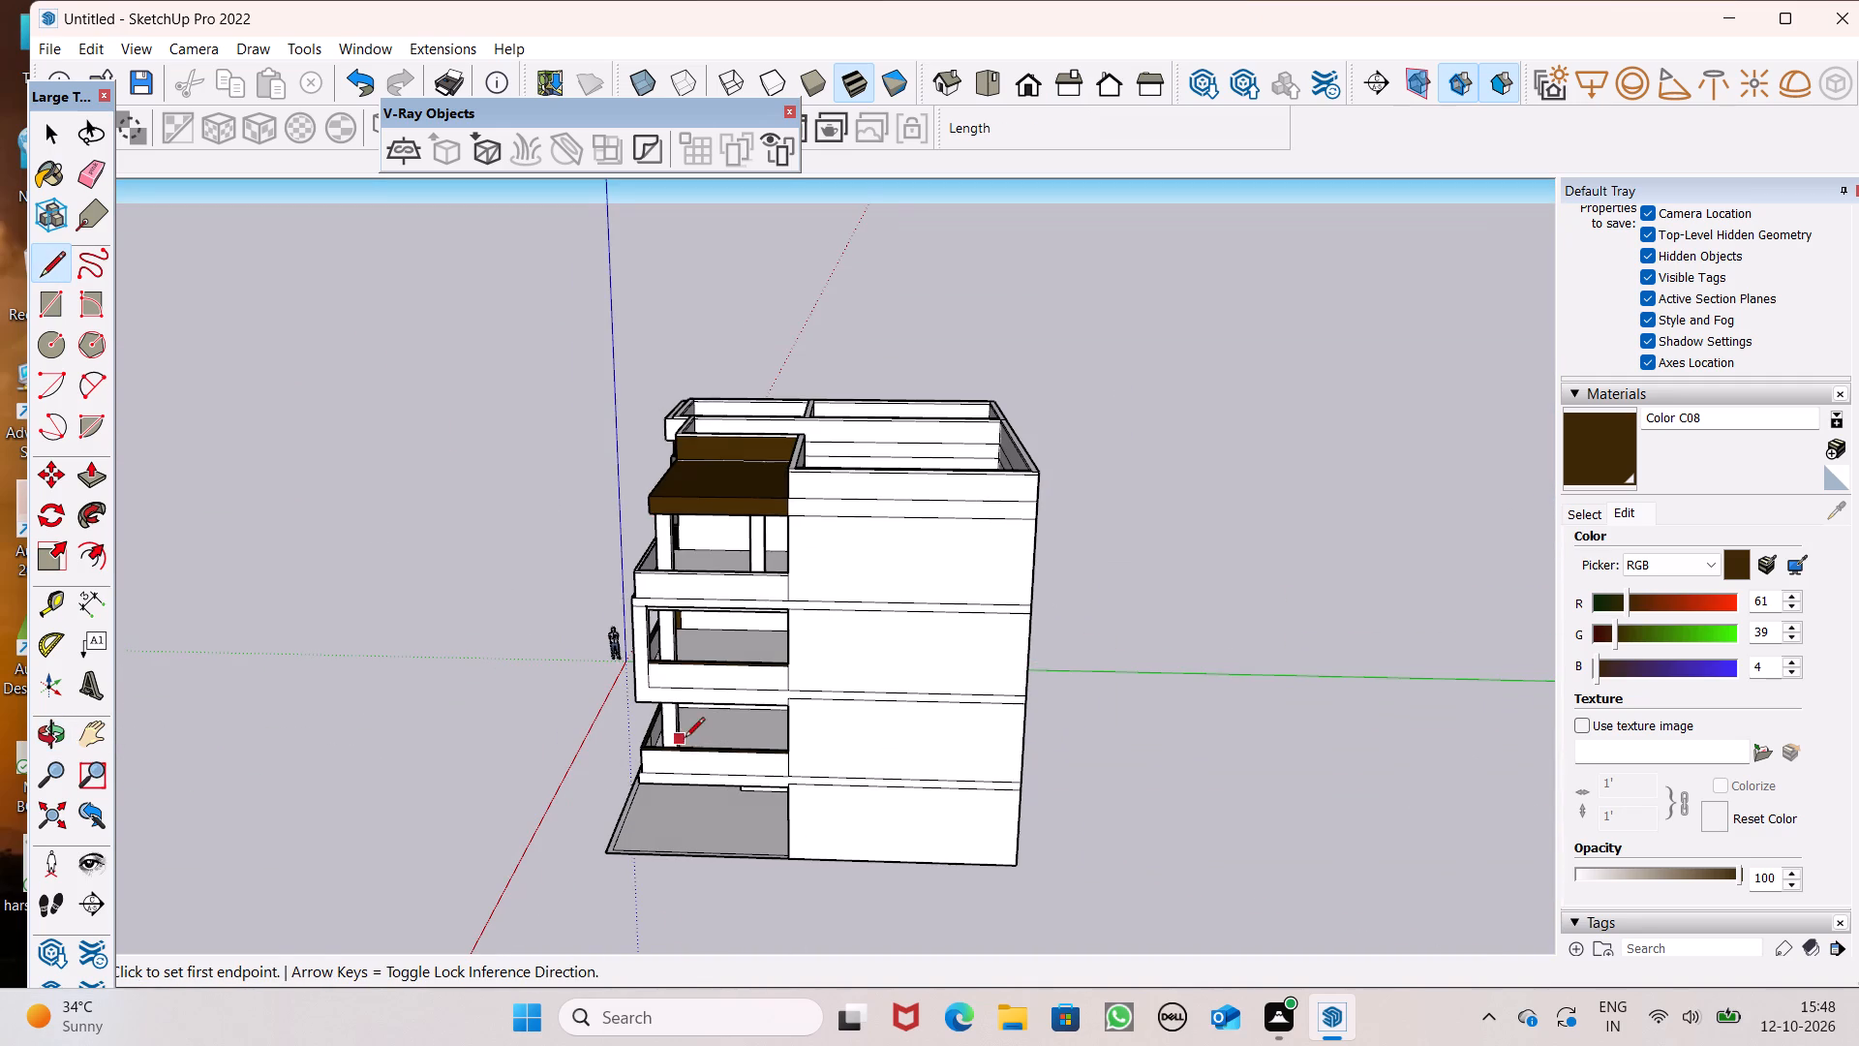
middle_drag(685, 739, 1186, 755)
scroll(1201, 754, up, 1)
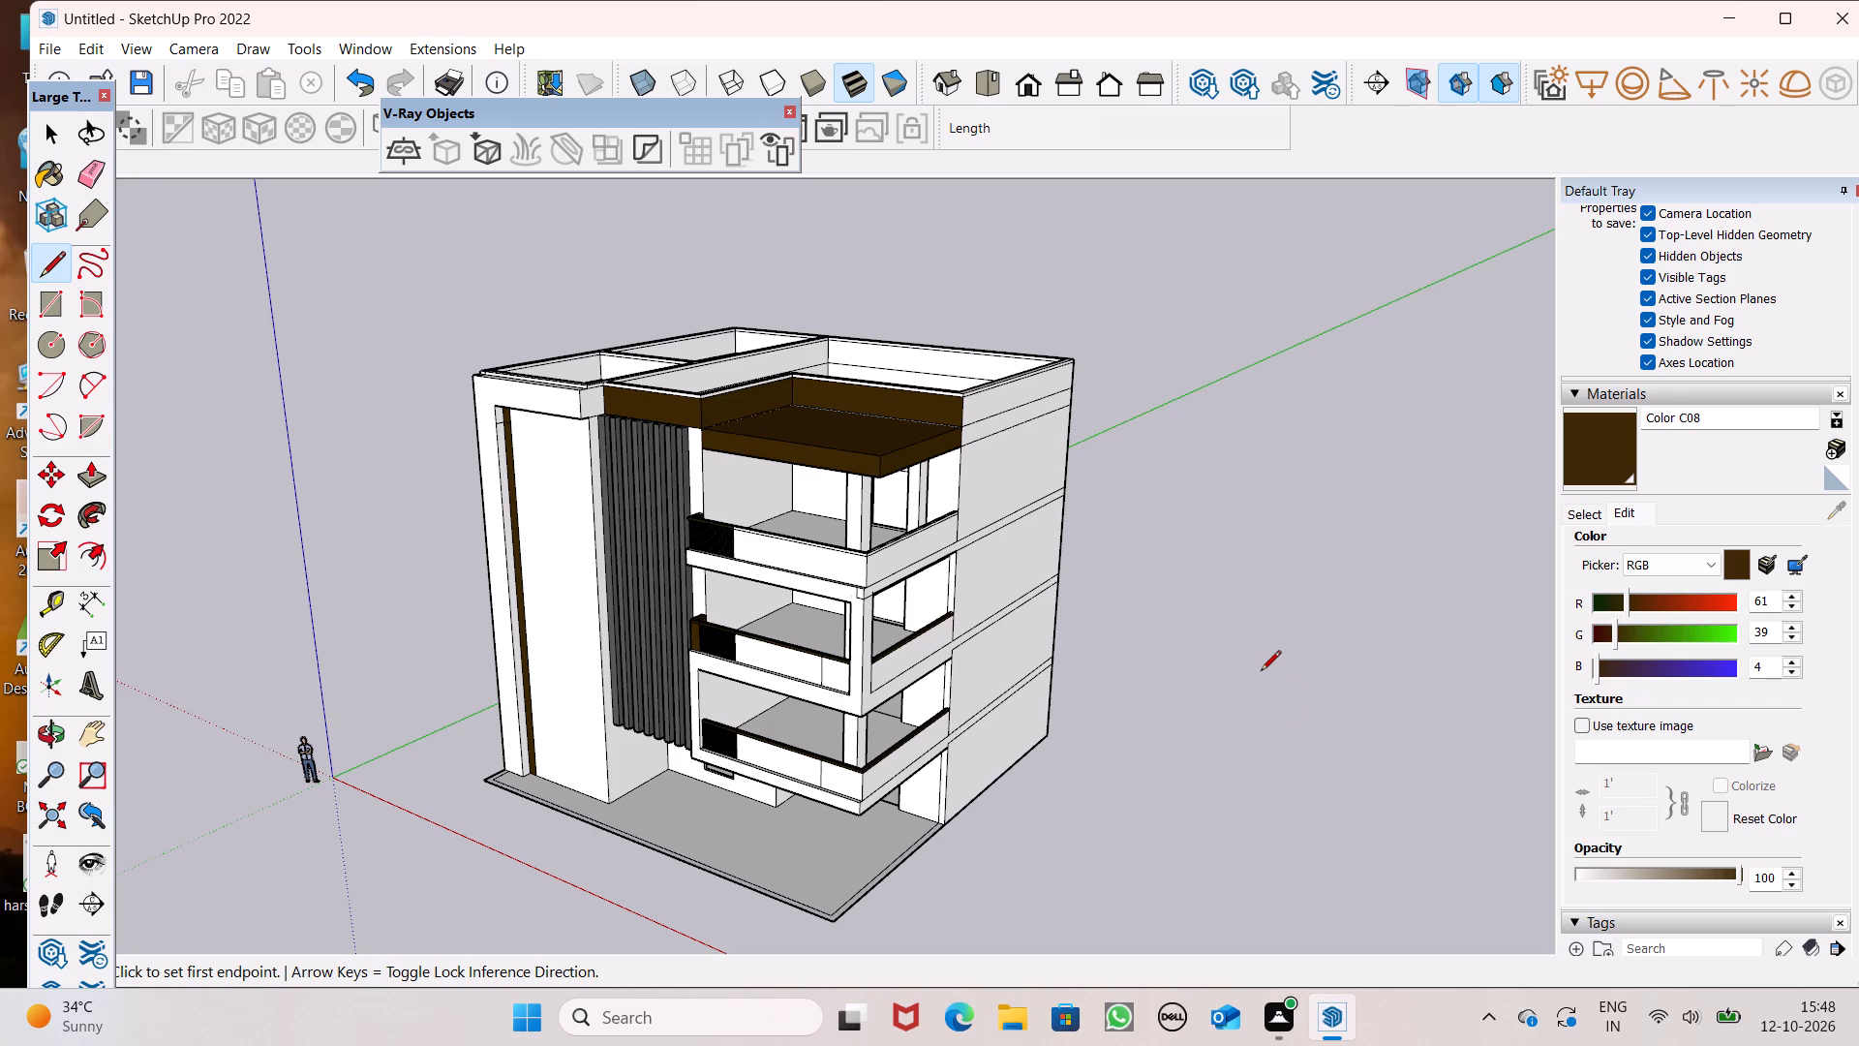
scroll(960, 360, down, 6)
middle_drag(1037, 441, 1104, 527)
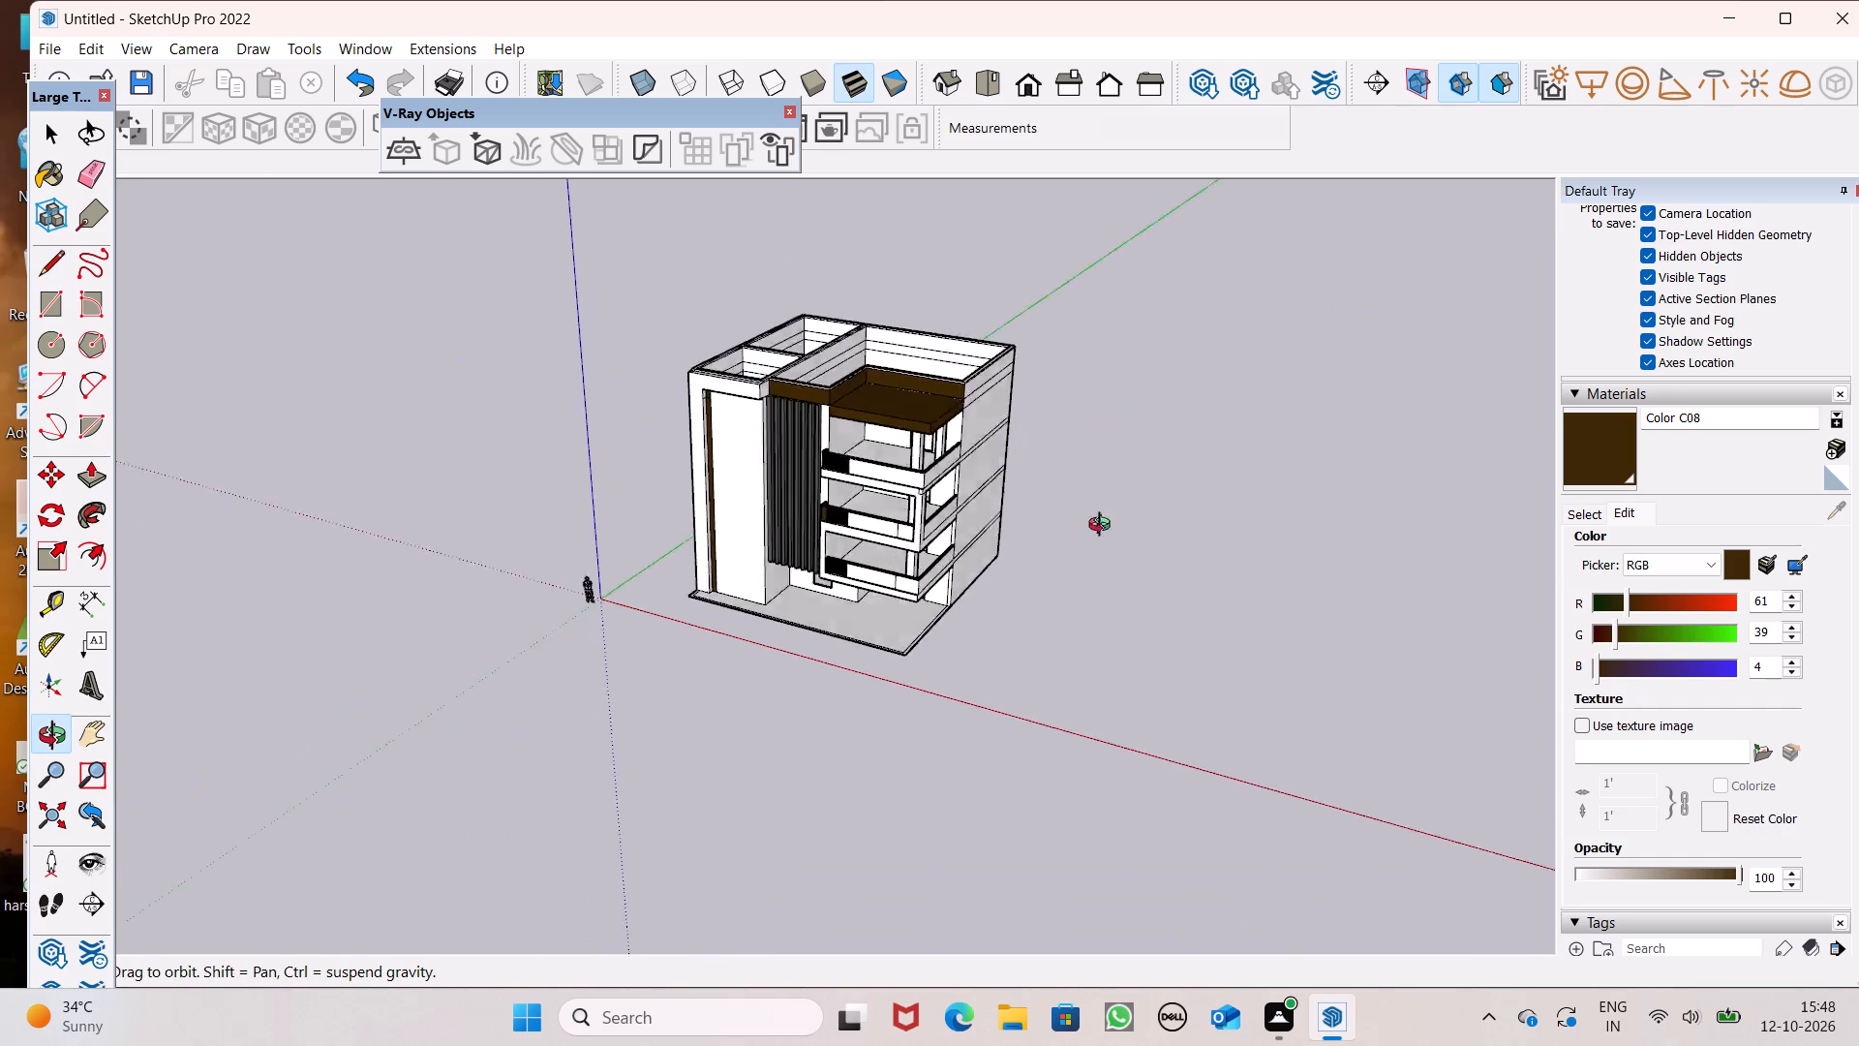
middle_drag(1104, 527, 1268, 401)
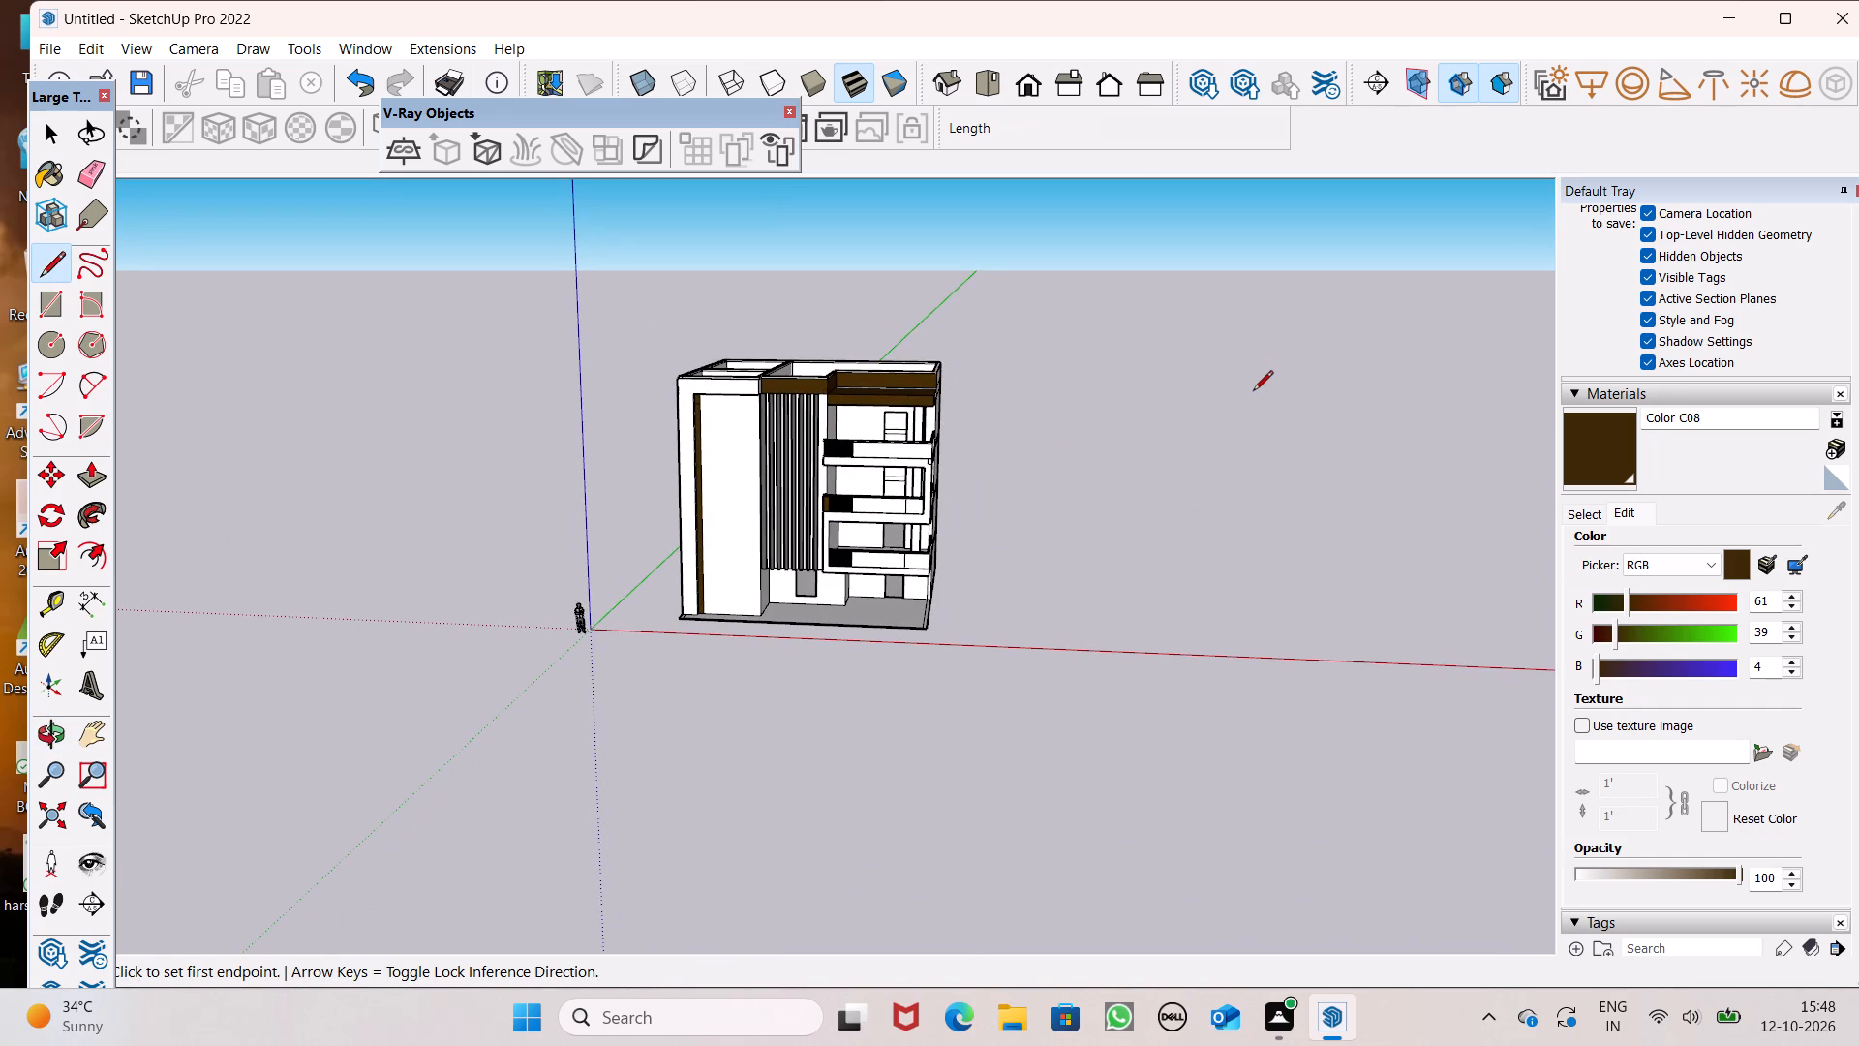
key(space)
scroll(929, 444, up, 1)
middle_drag(849, 538, 870, 625)
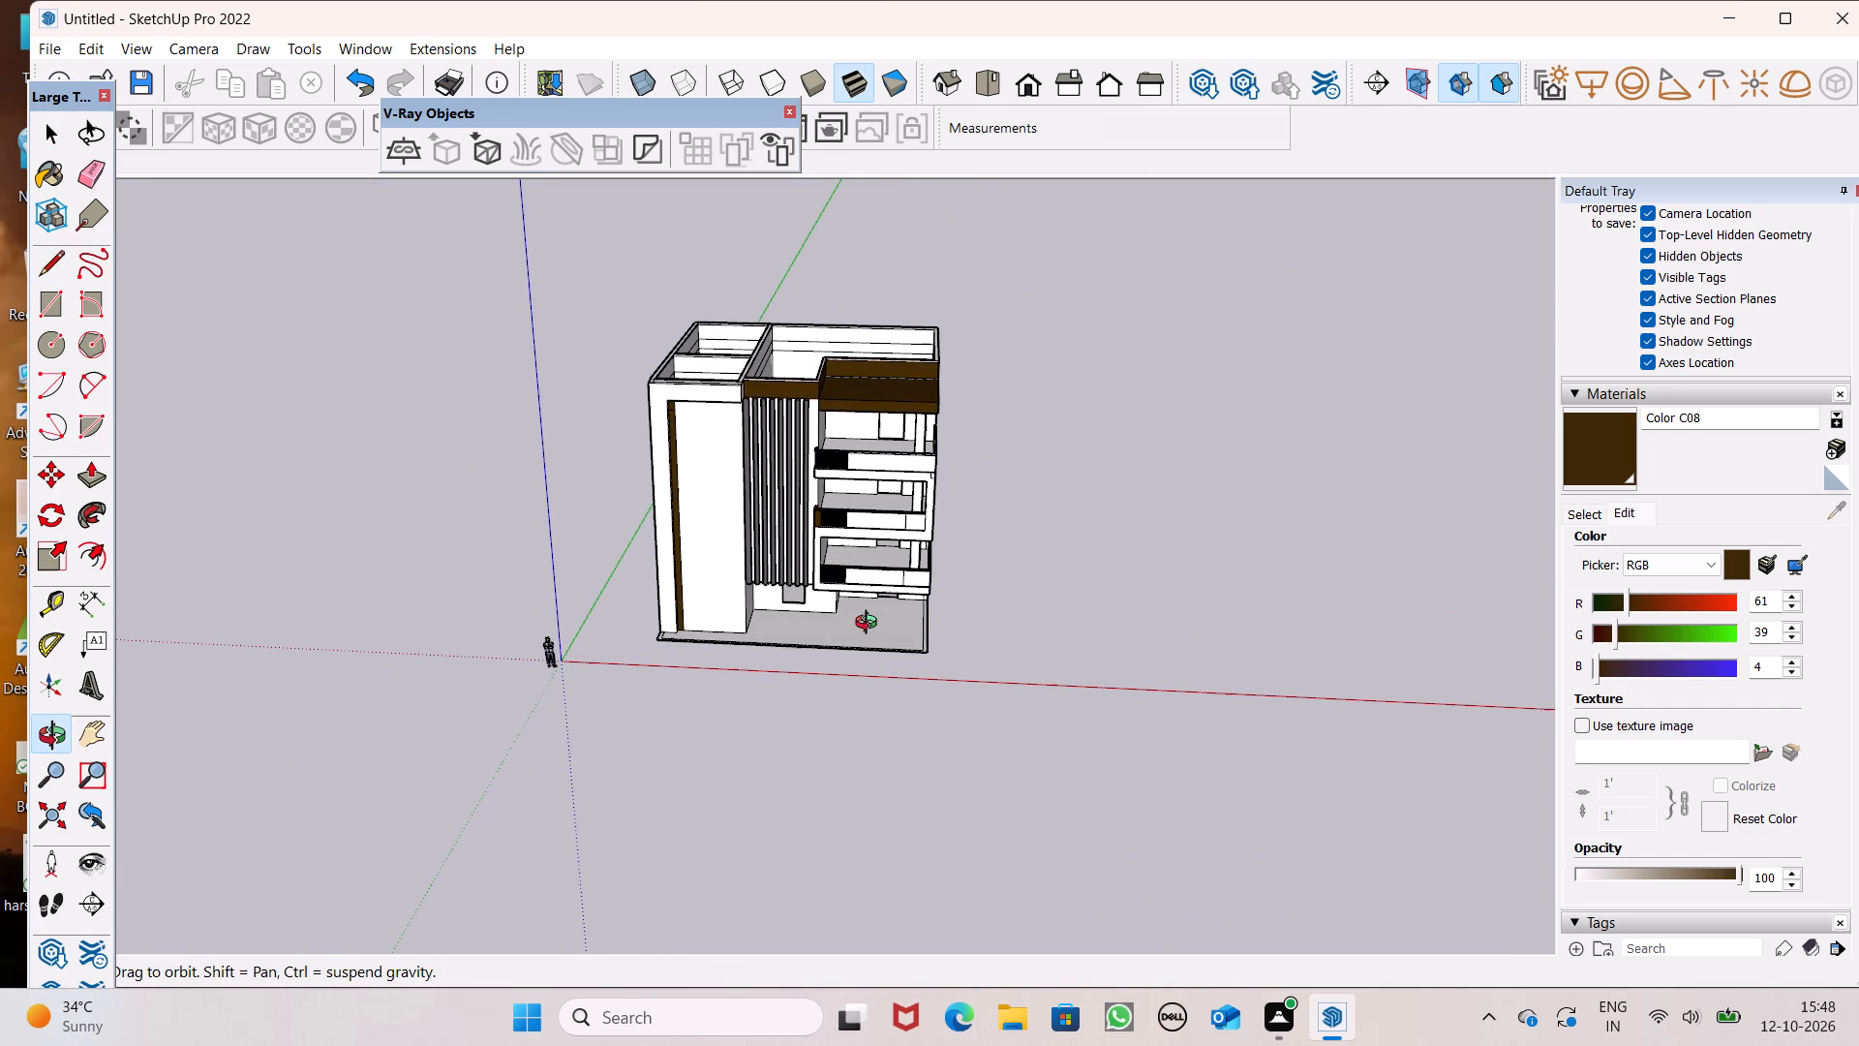
middle_drag(870, 625, 875, 605)
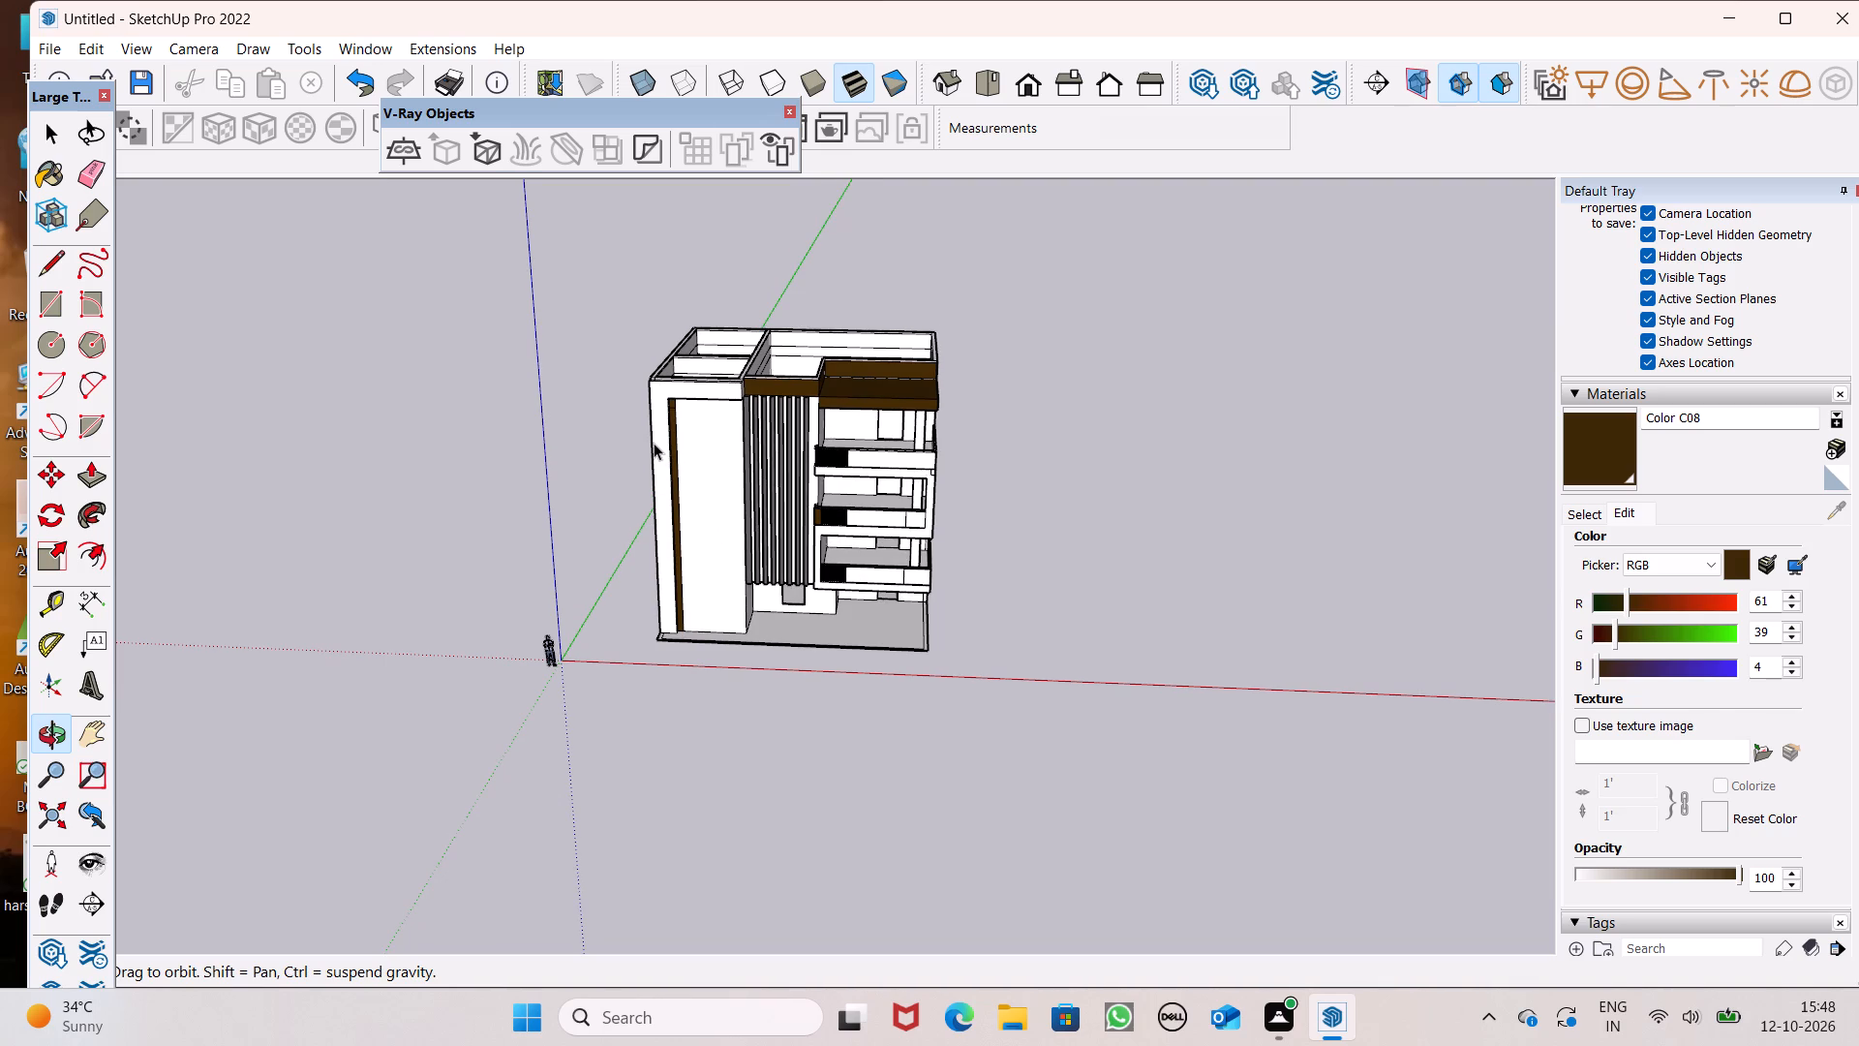
scroll(654, 426, up, 1)
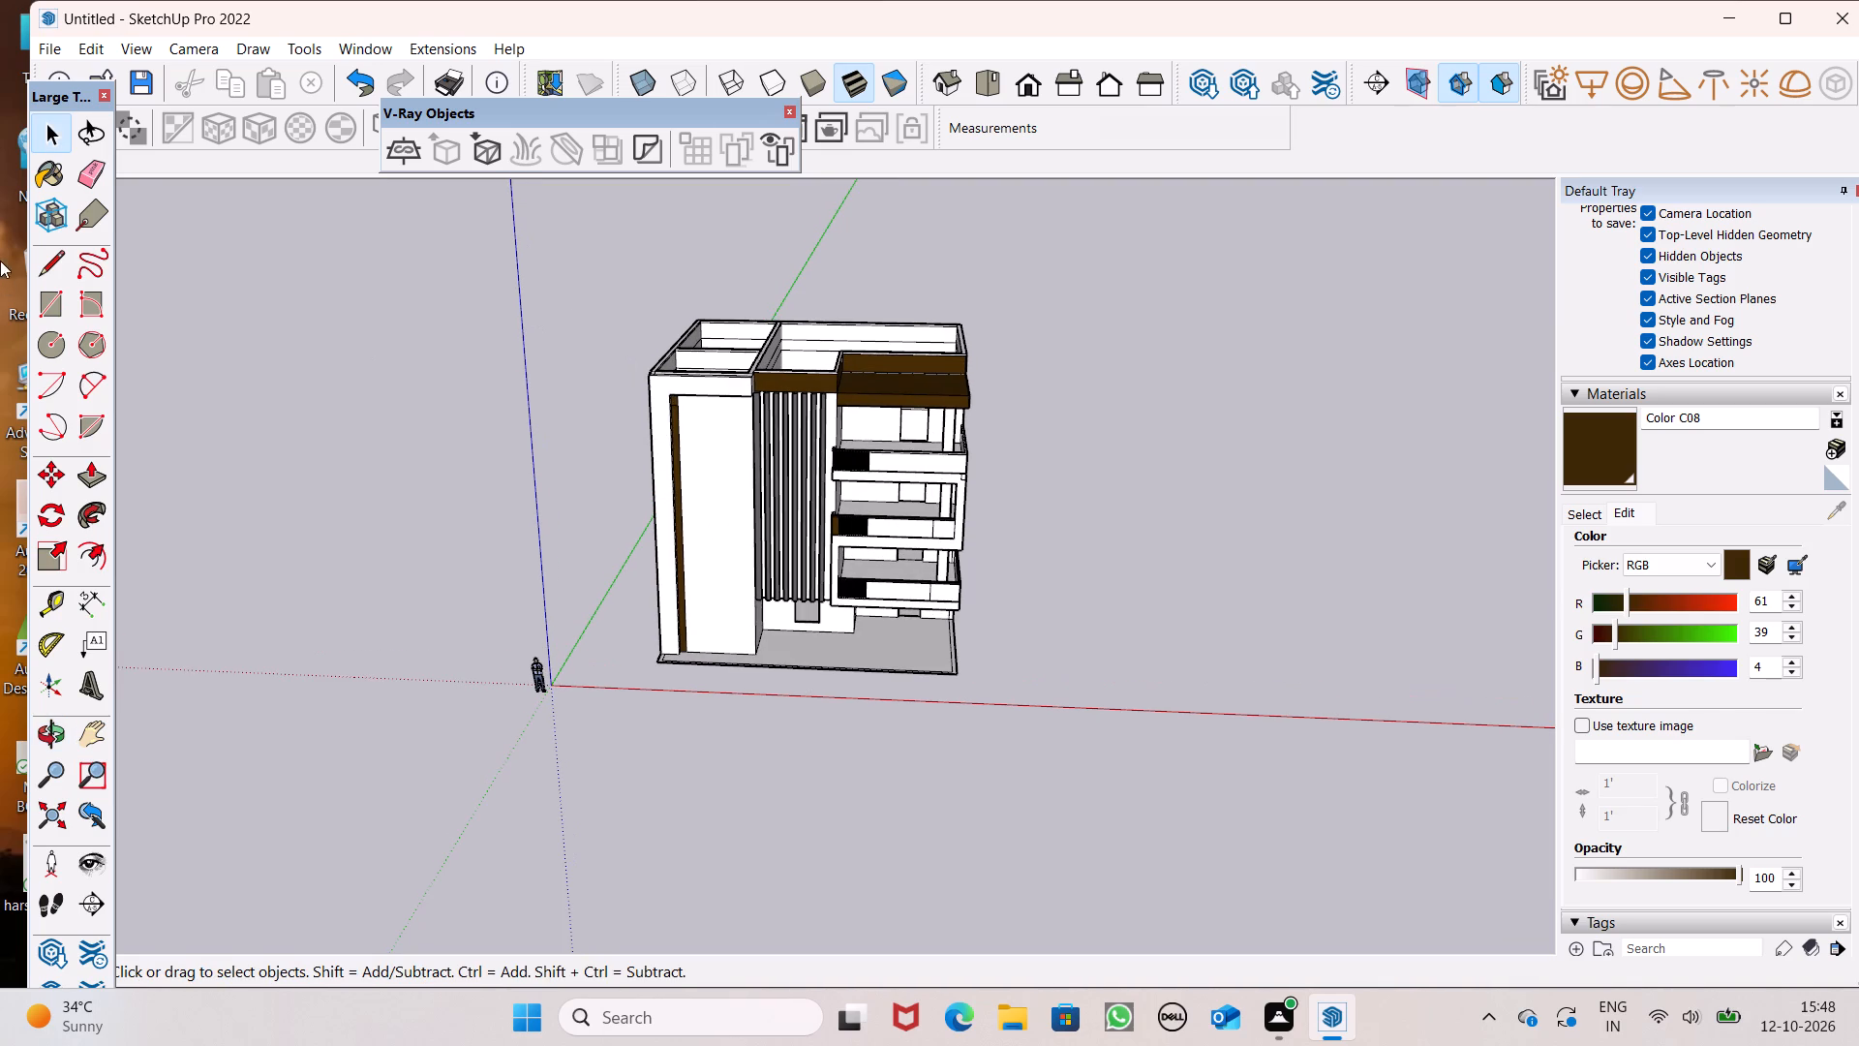
Draw a tall rectangle about 36' 3" by 6' 5" on the white wall inside the tall facade frame.
click(47, 303)
scroll(580, 427, up, 4)
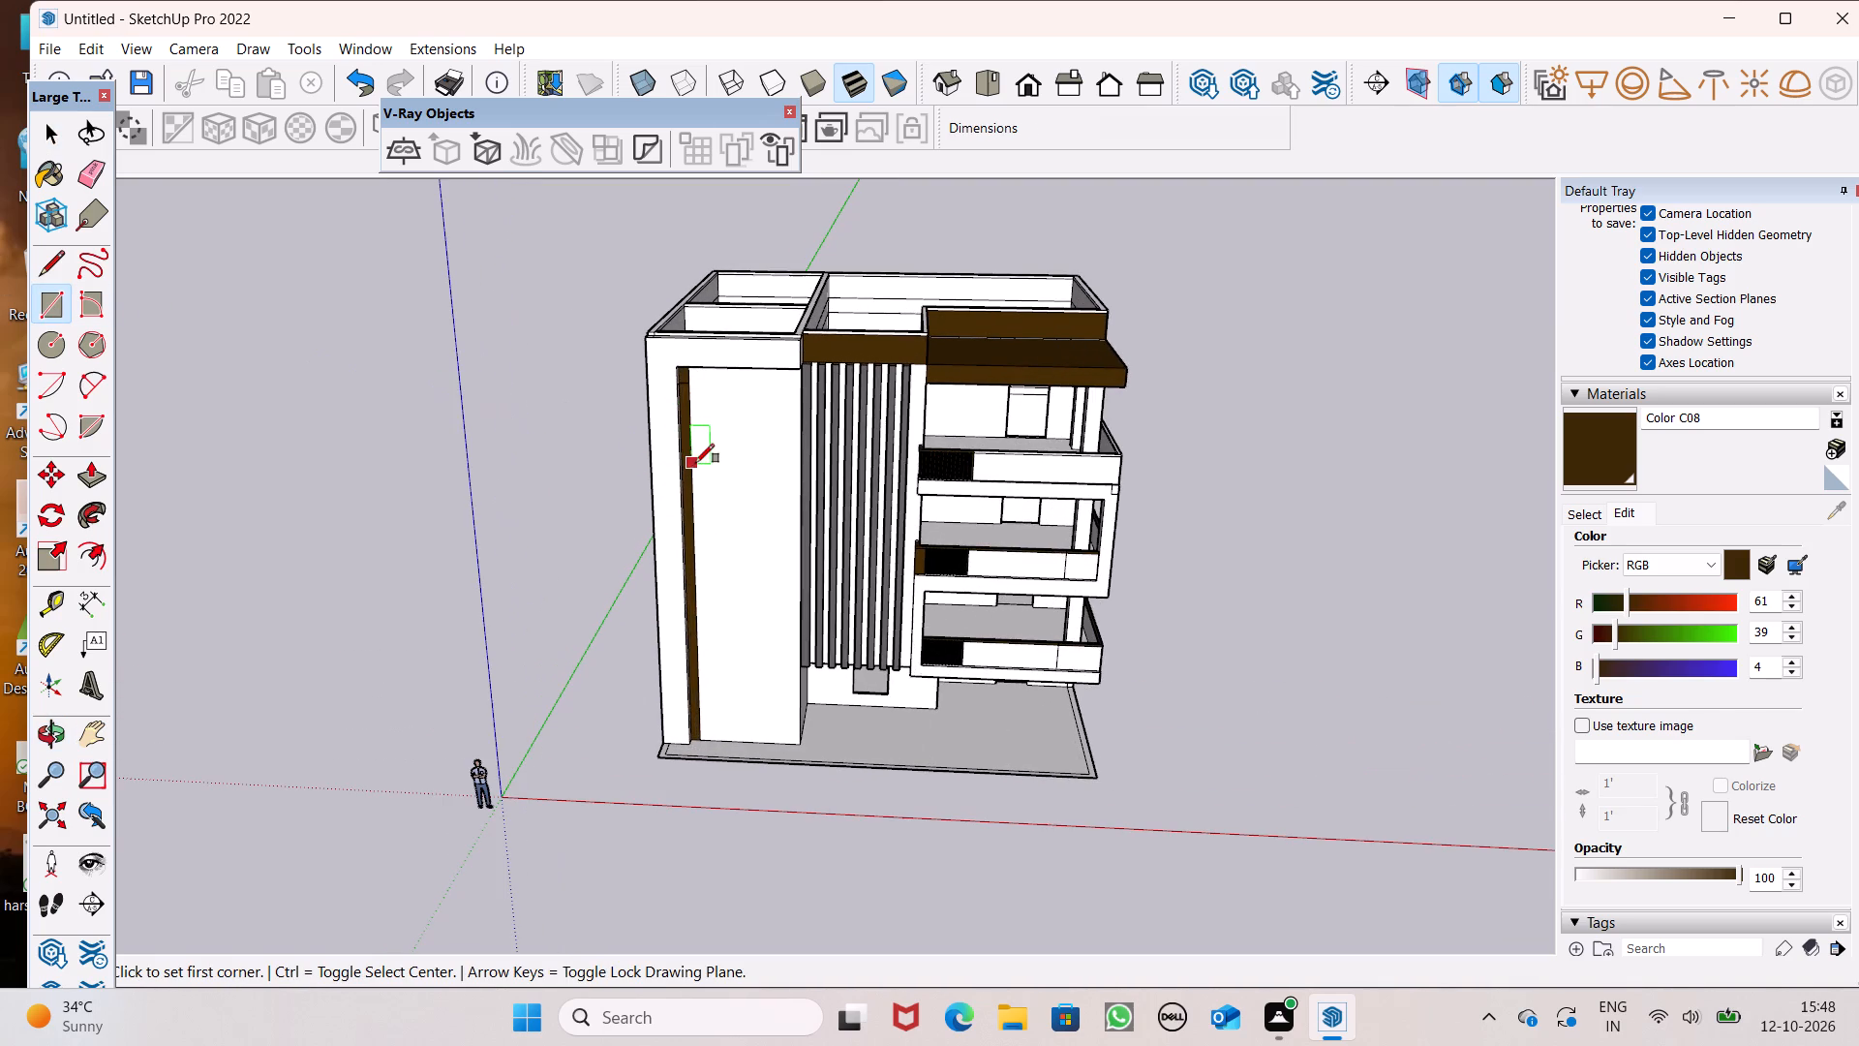
middle_drag(746, 477, 802, 328)
scroll(823, 491, up, 1)
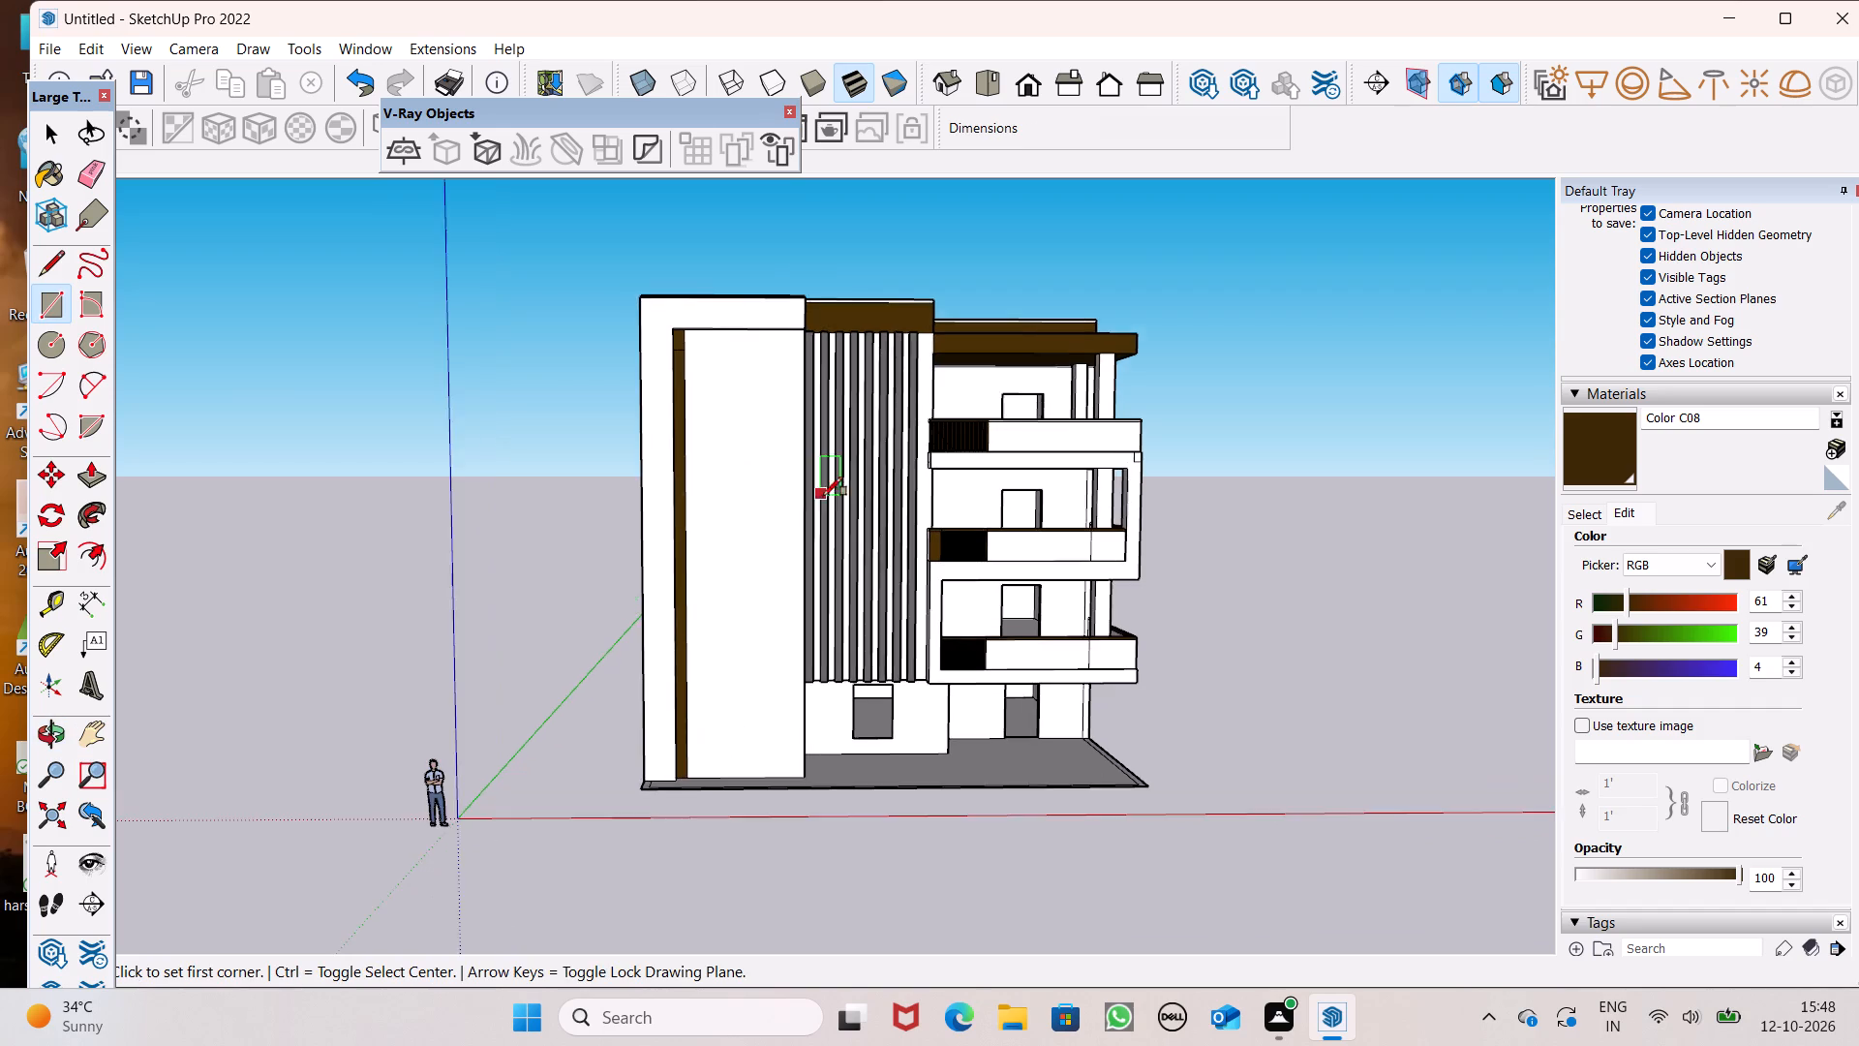
middle_drag(823, 496, 816, 434)
scroll(791, 428, up, 6)
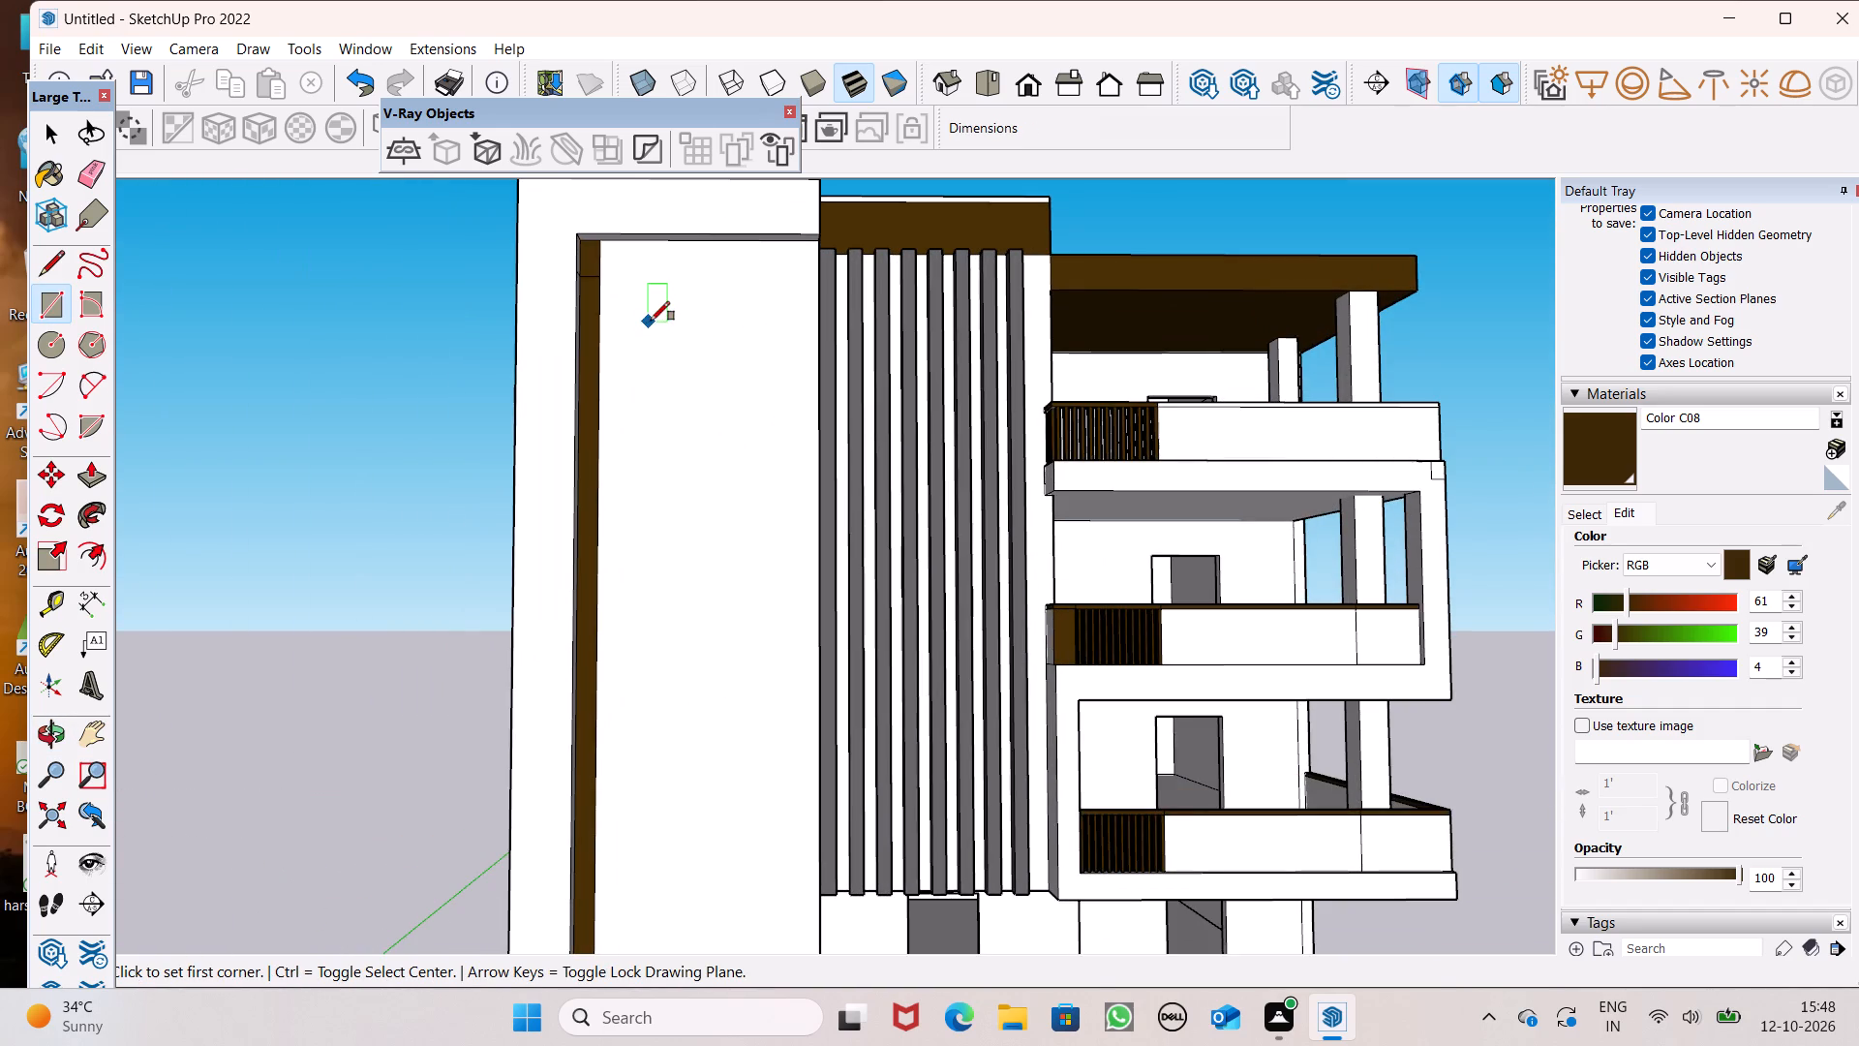
click(652, 314)
scroll(744, 421, down, 5)
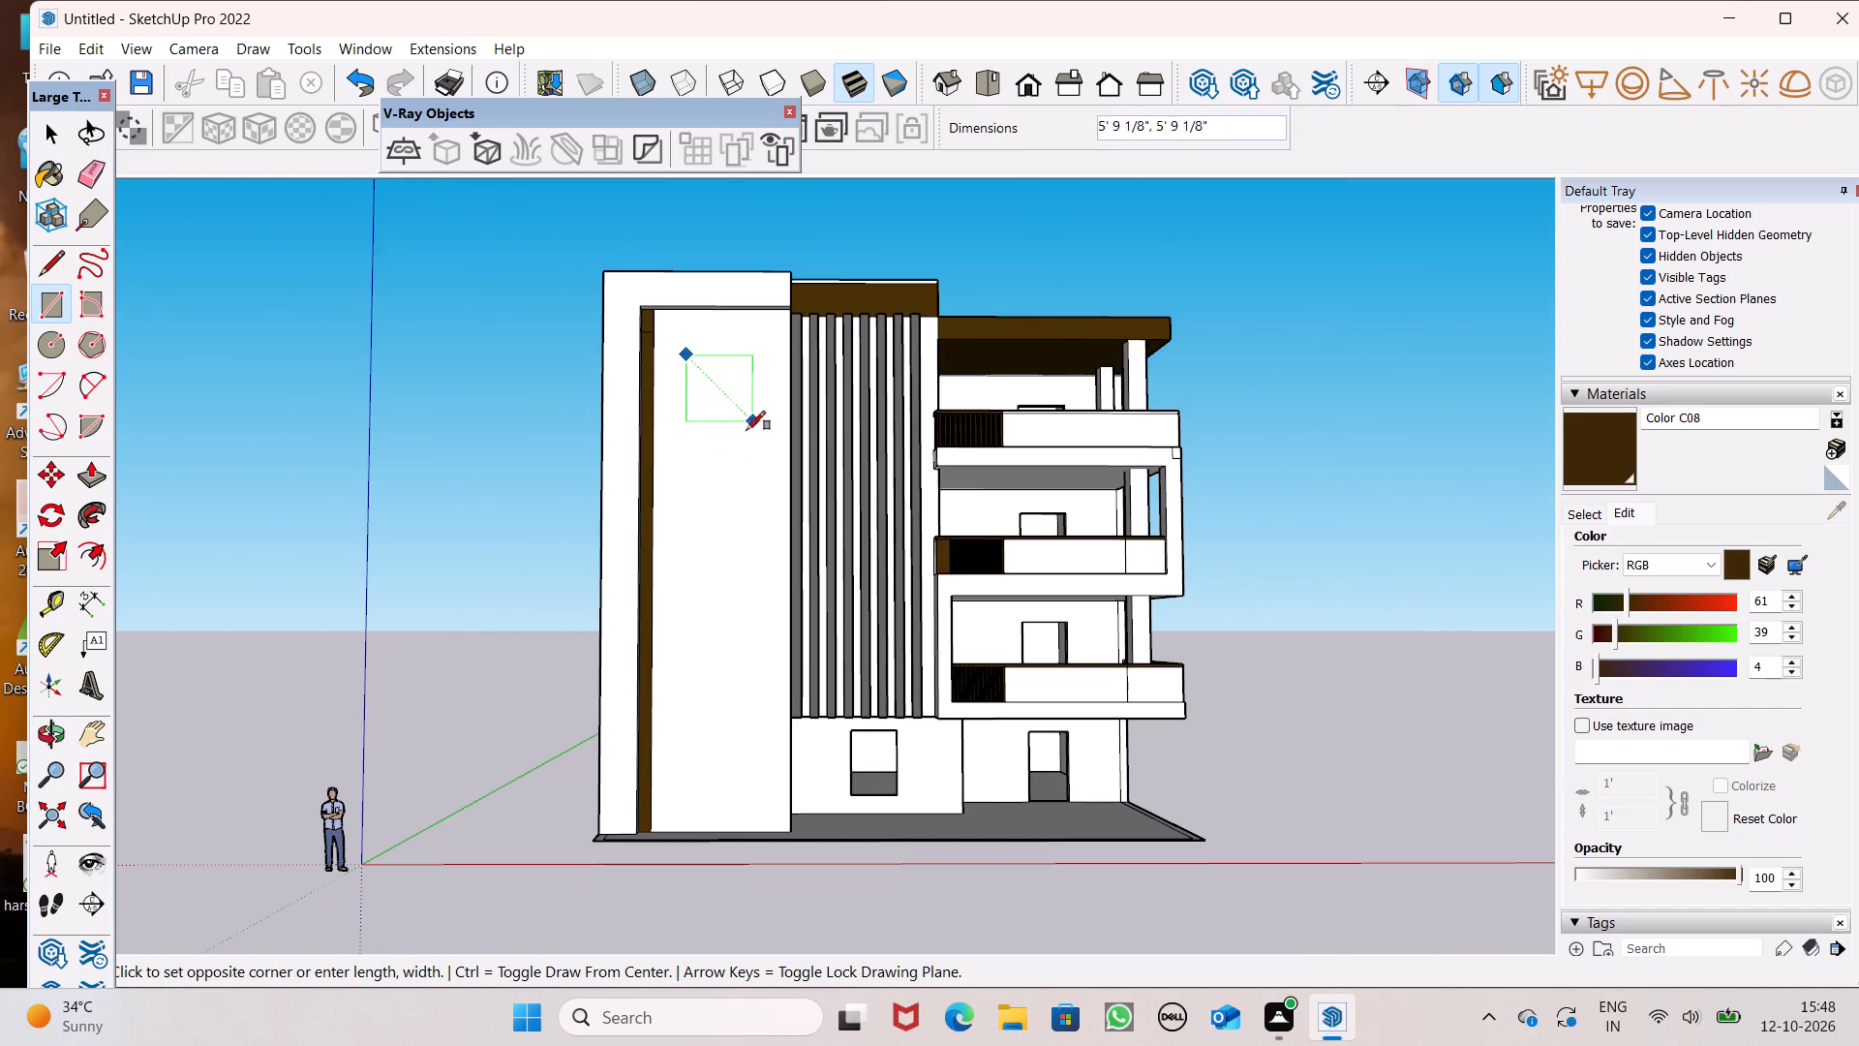
scroll(759, 760, up, 4)
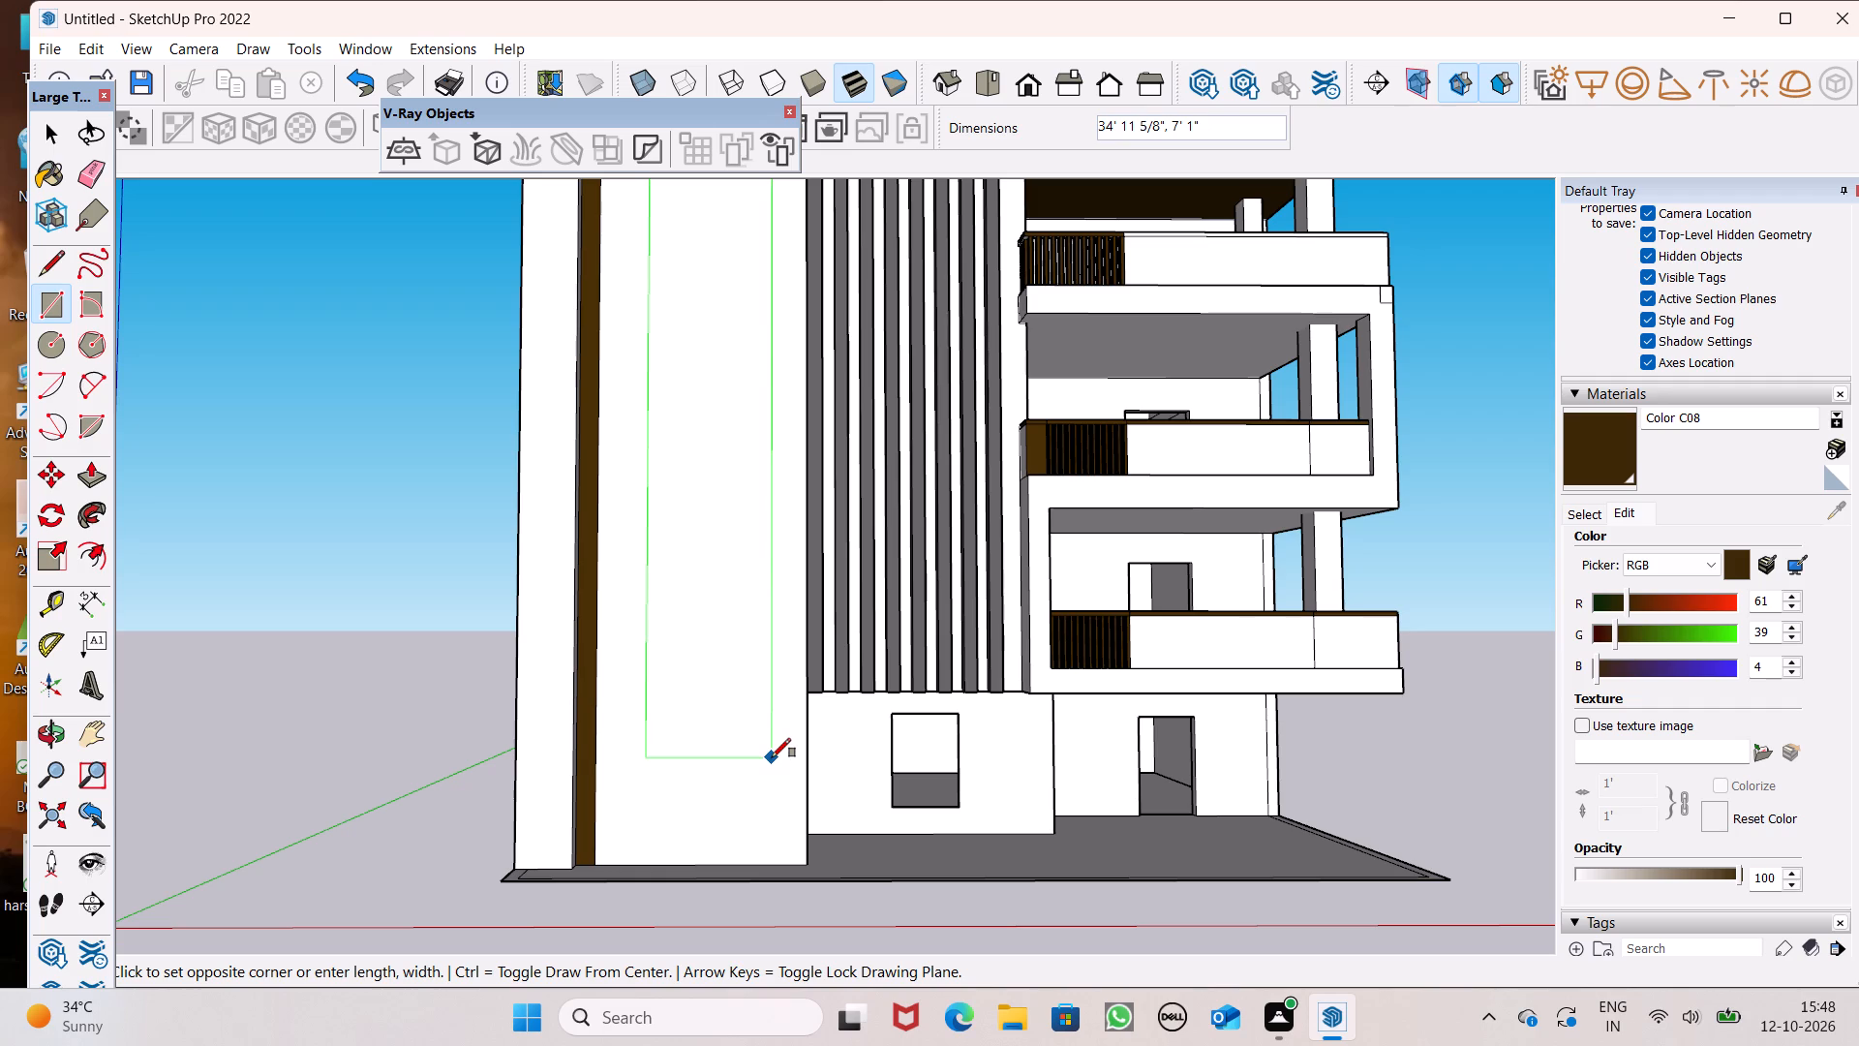
scroll(780, 766, up, 4)
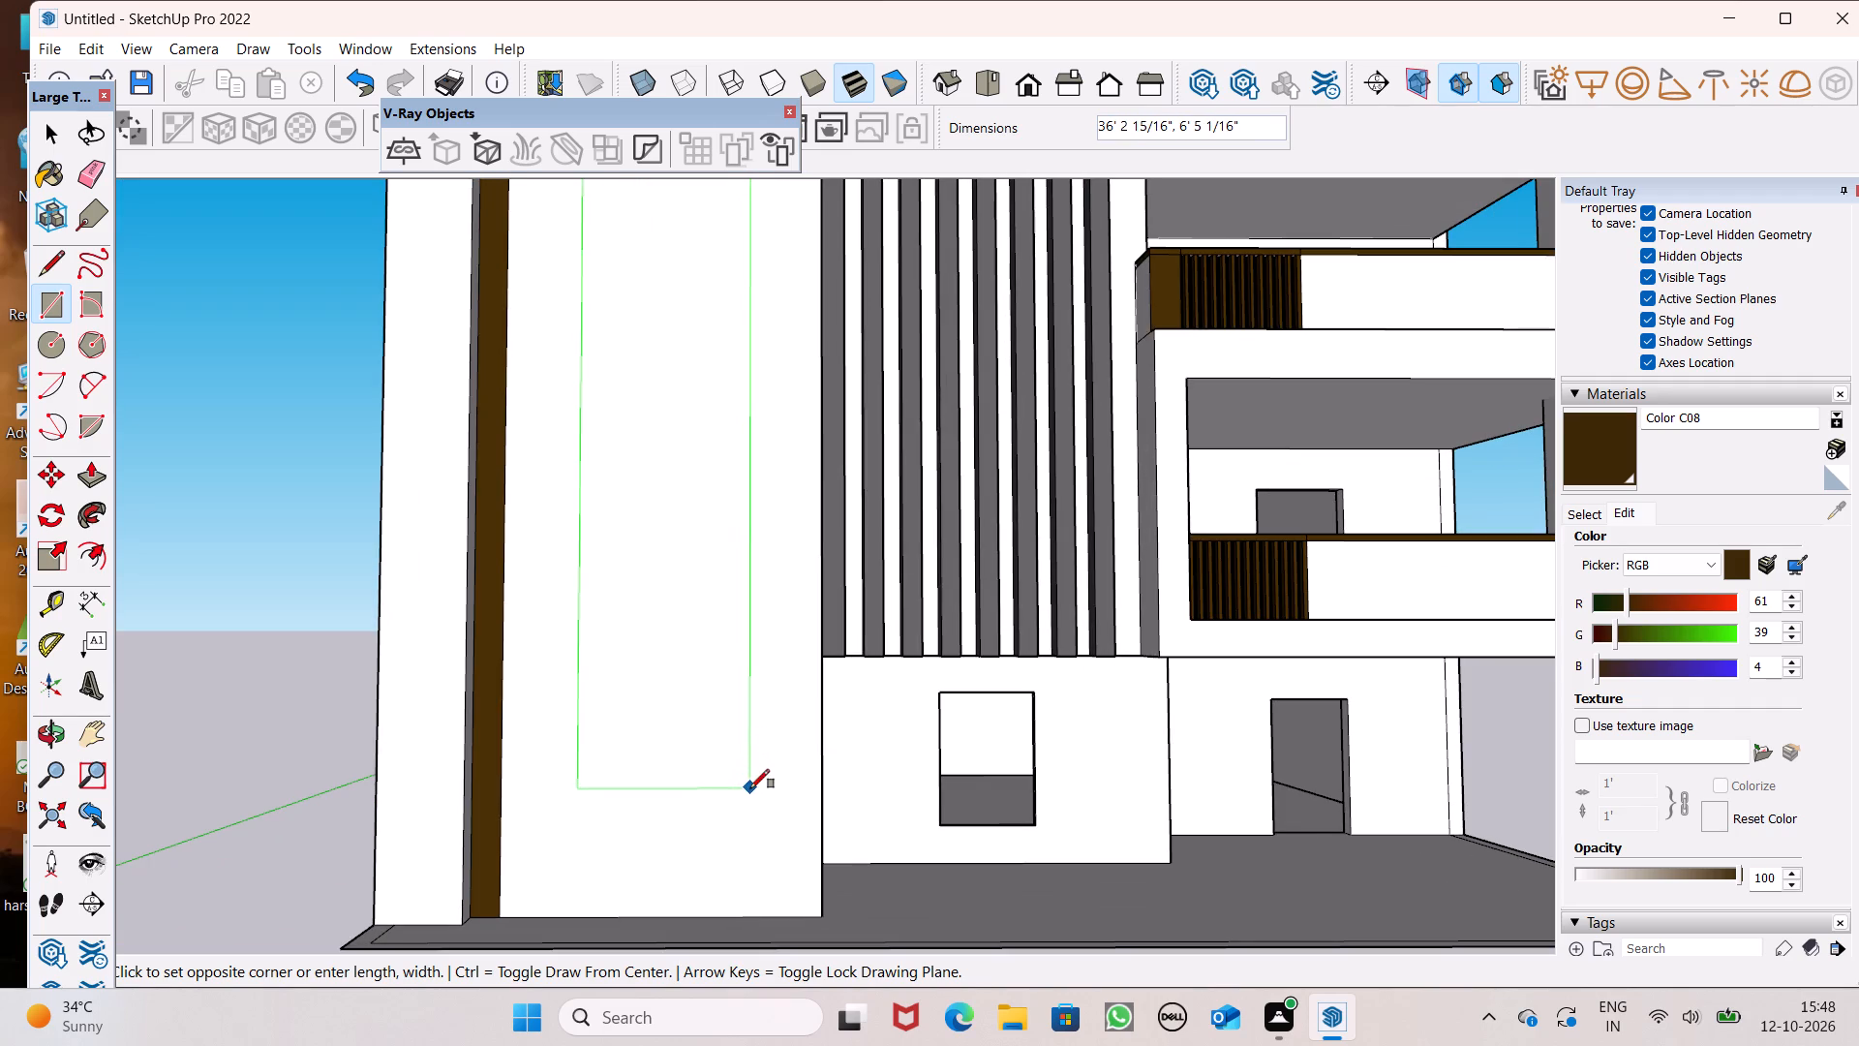
click(750, 788)
Offset the tall rectangle's outline inward by a few inches to form a narrow border on the framed wall.
scroll(756, 811, down, 12)
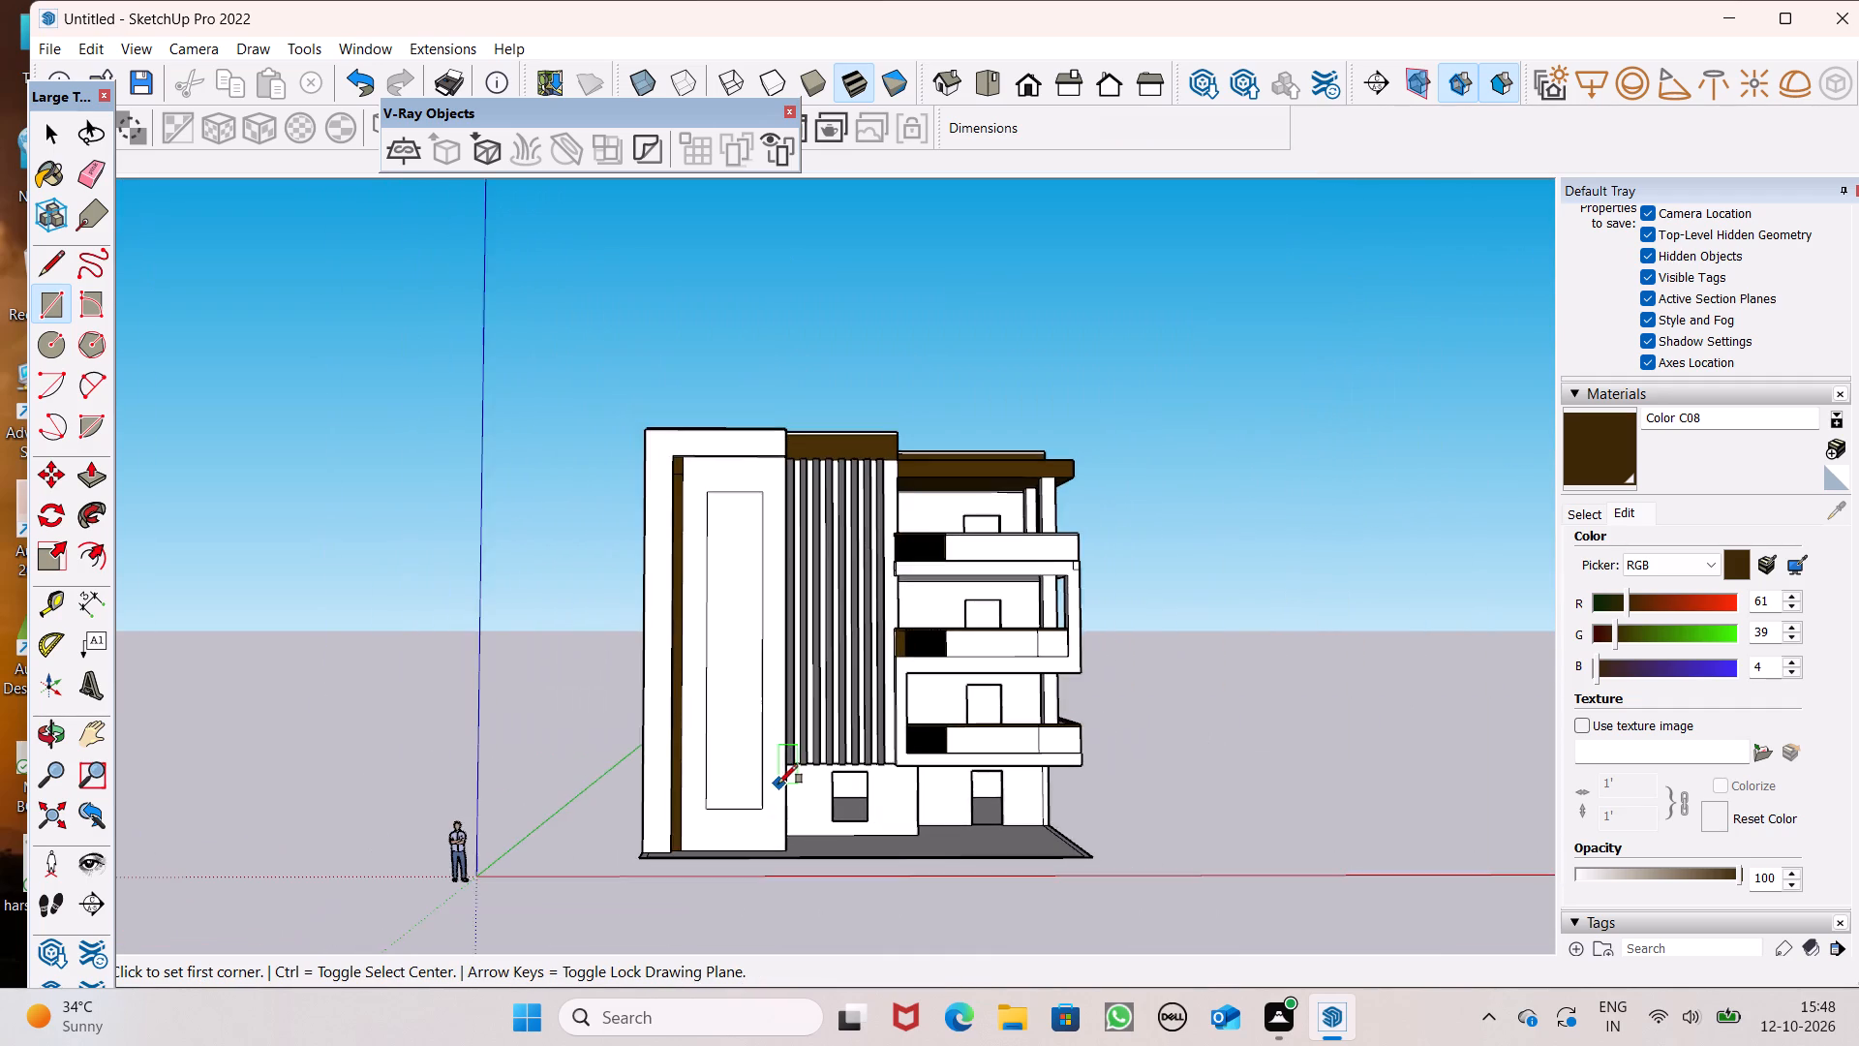
middle_drag(766, 785, 776, 971)
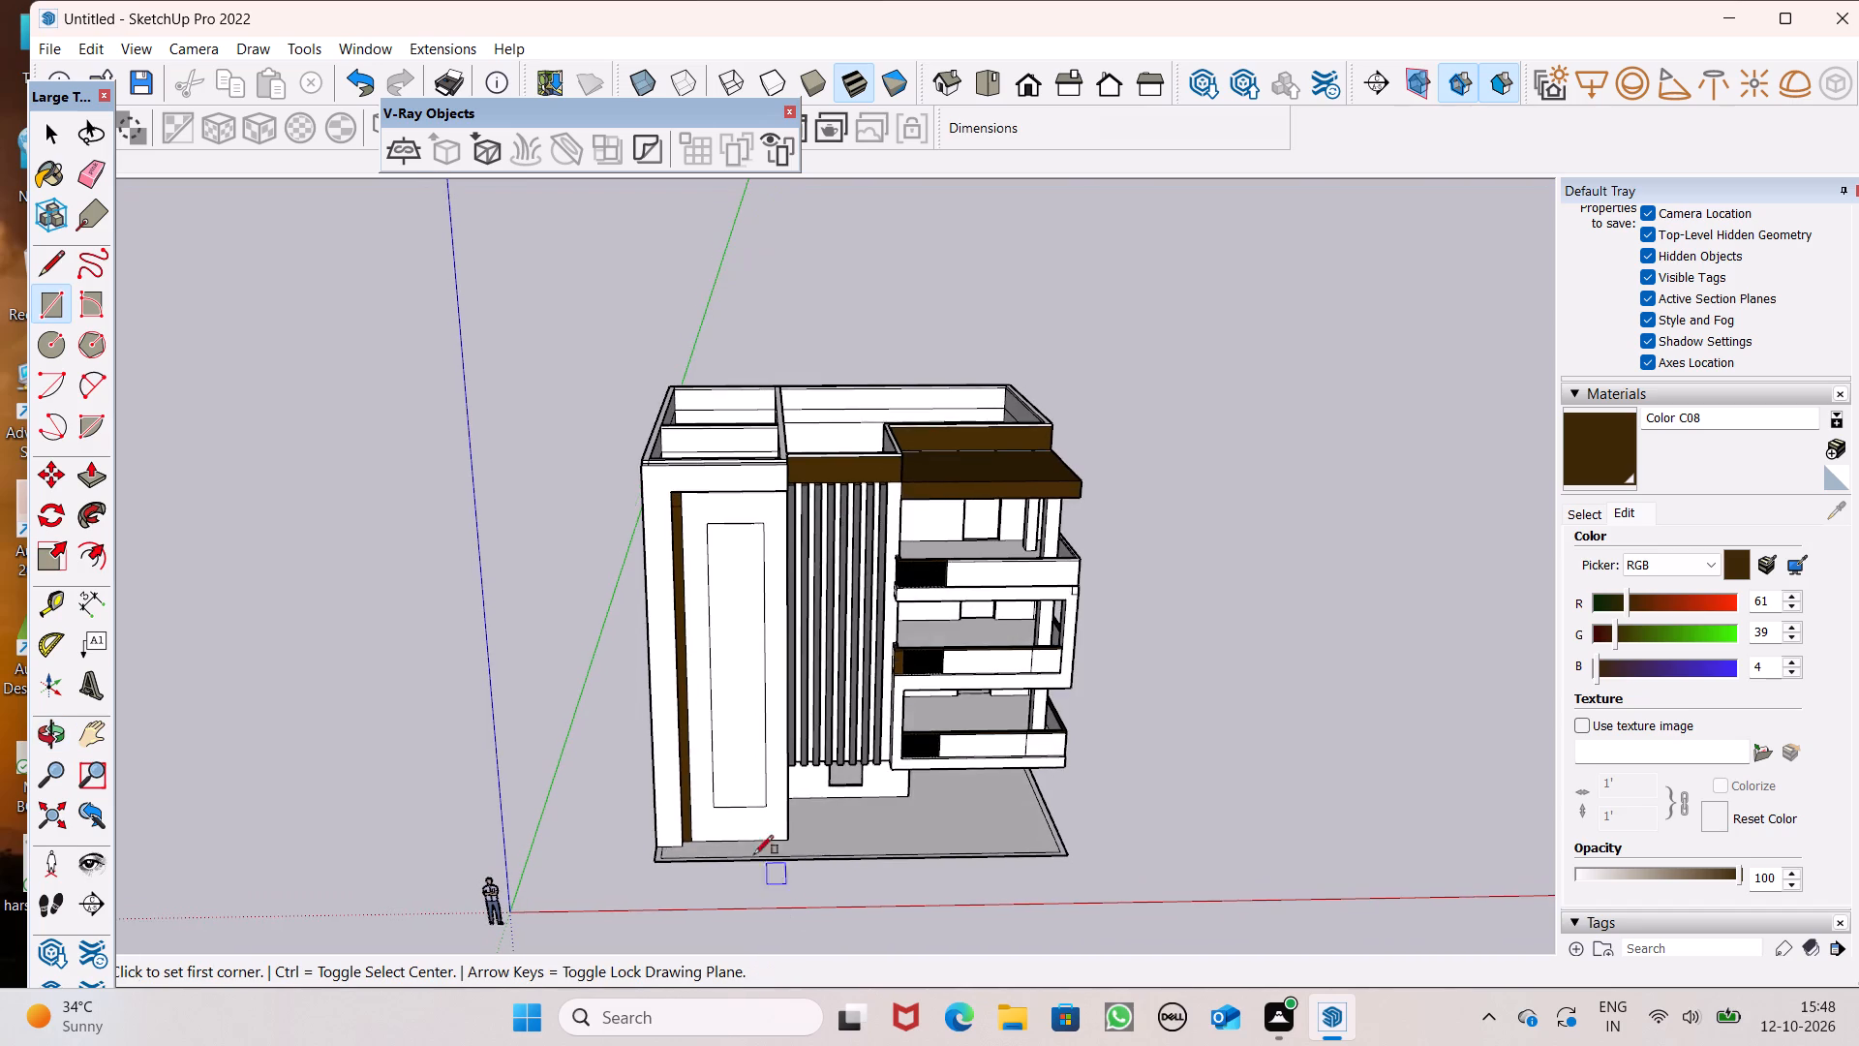
scroll(731, 710, up, 8)
scroll(724, 489, up, 4)
click(715, 442)
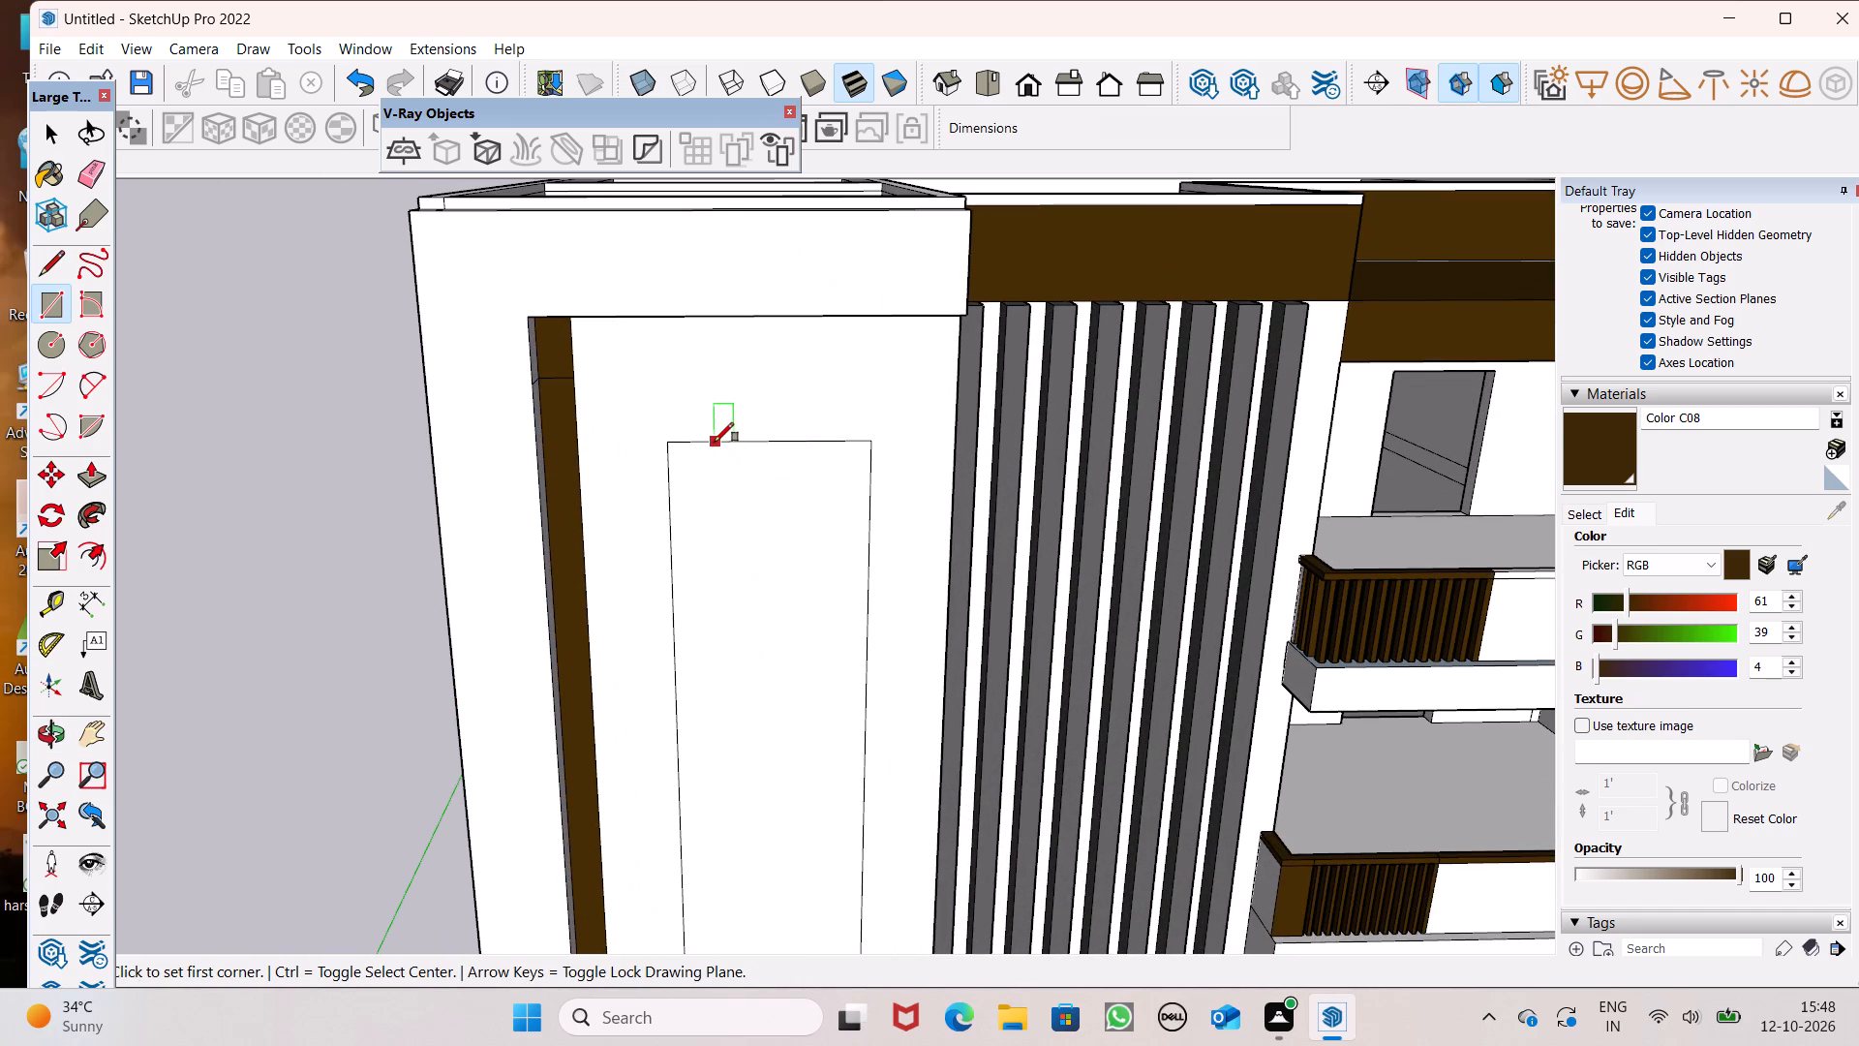
key(space)
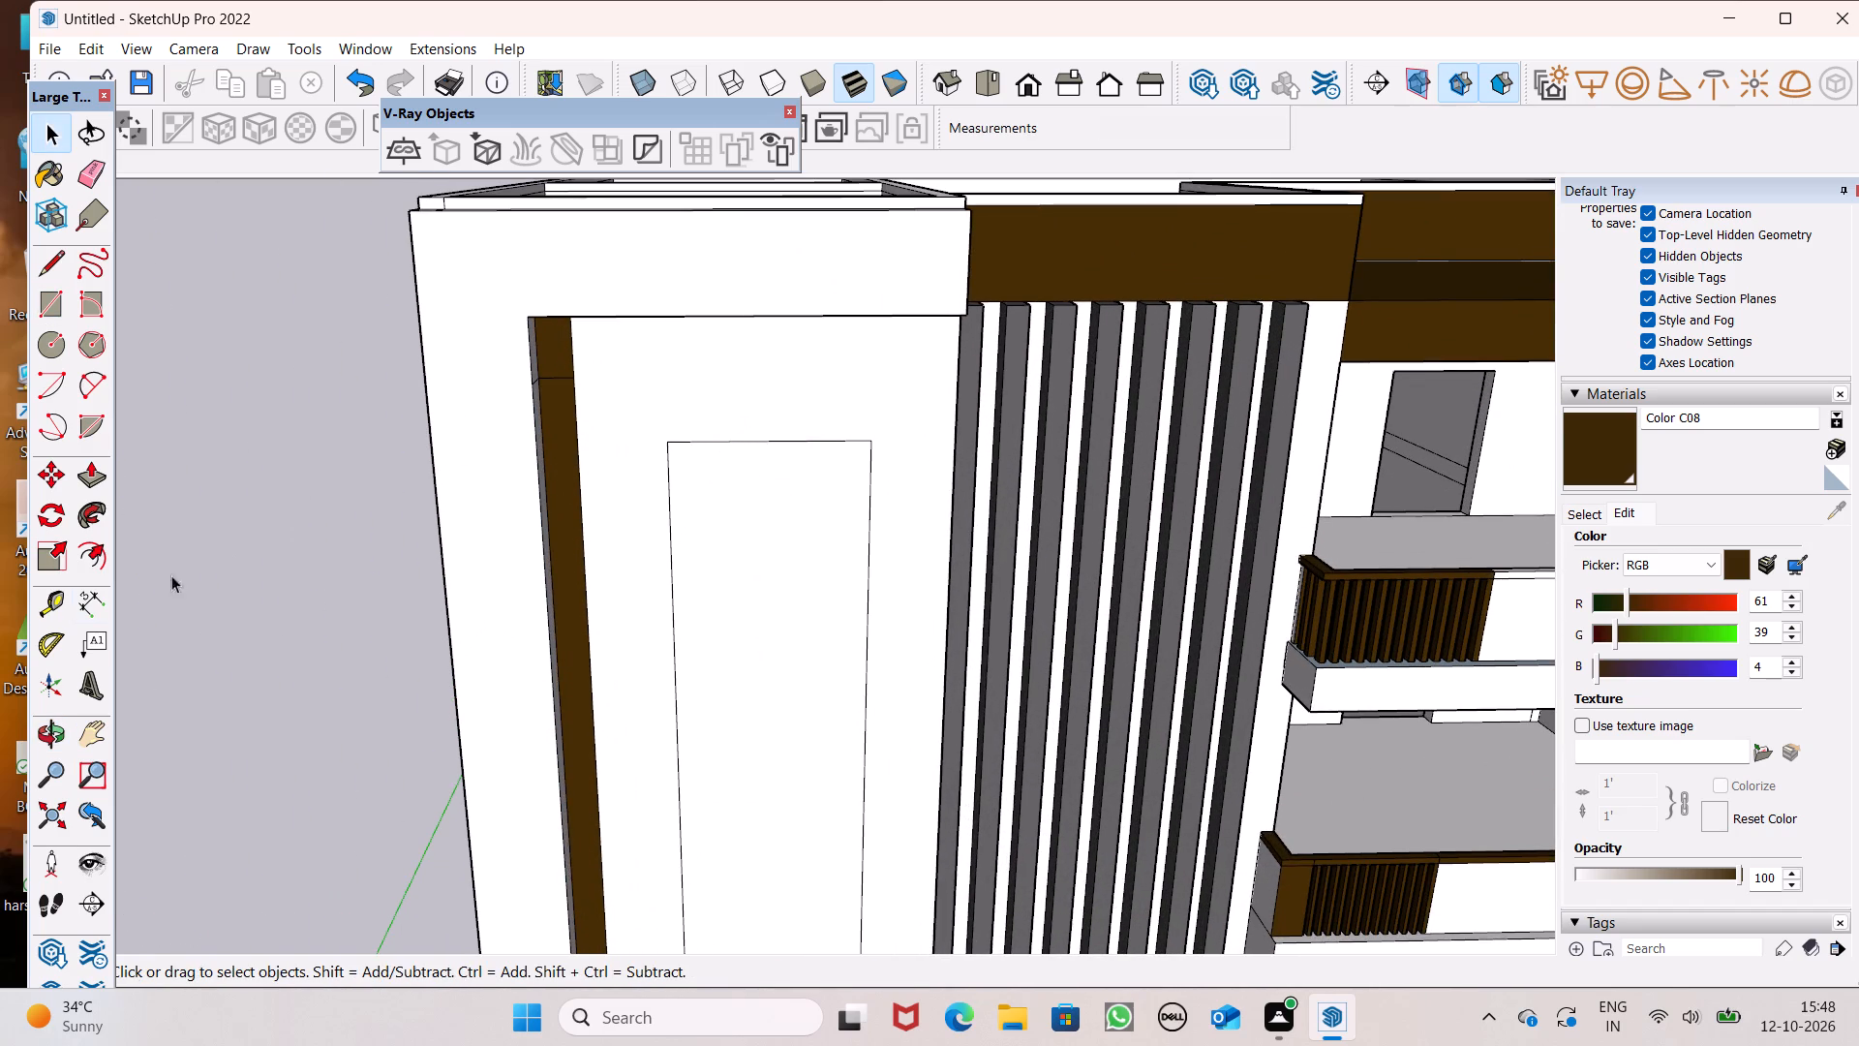
click(116, 558)
click(82, 549)
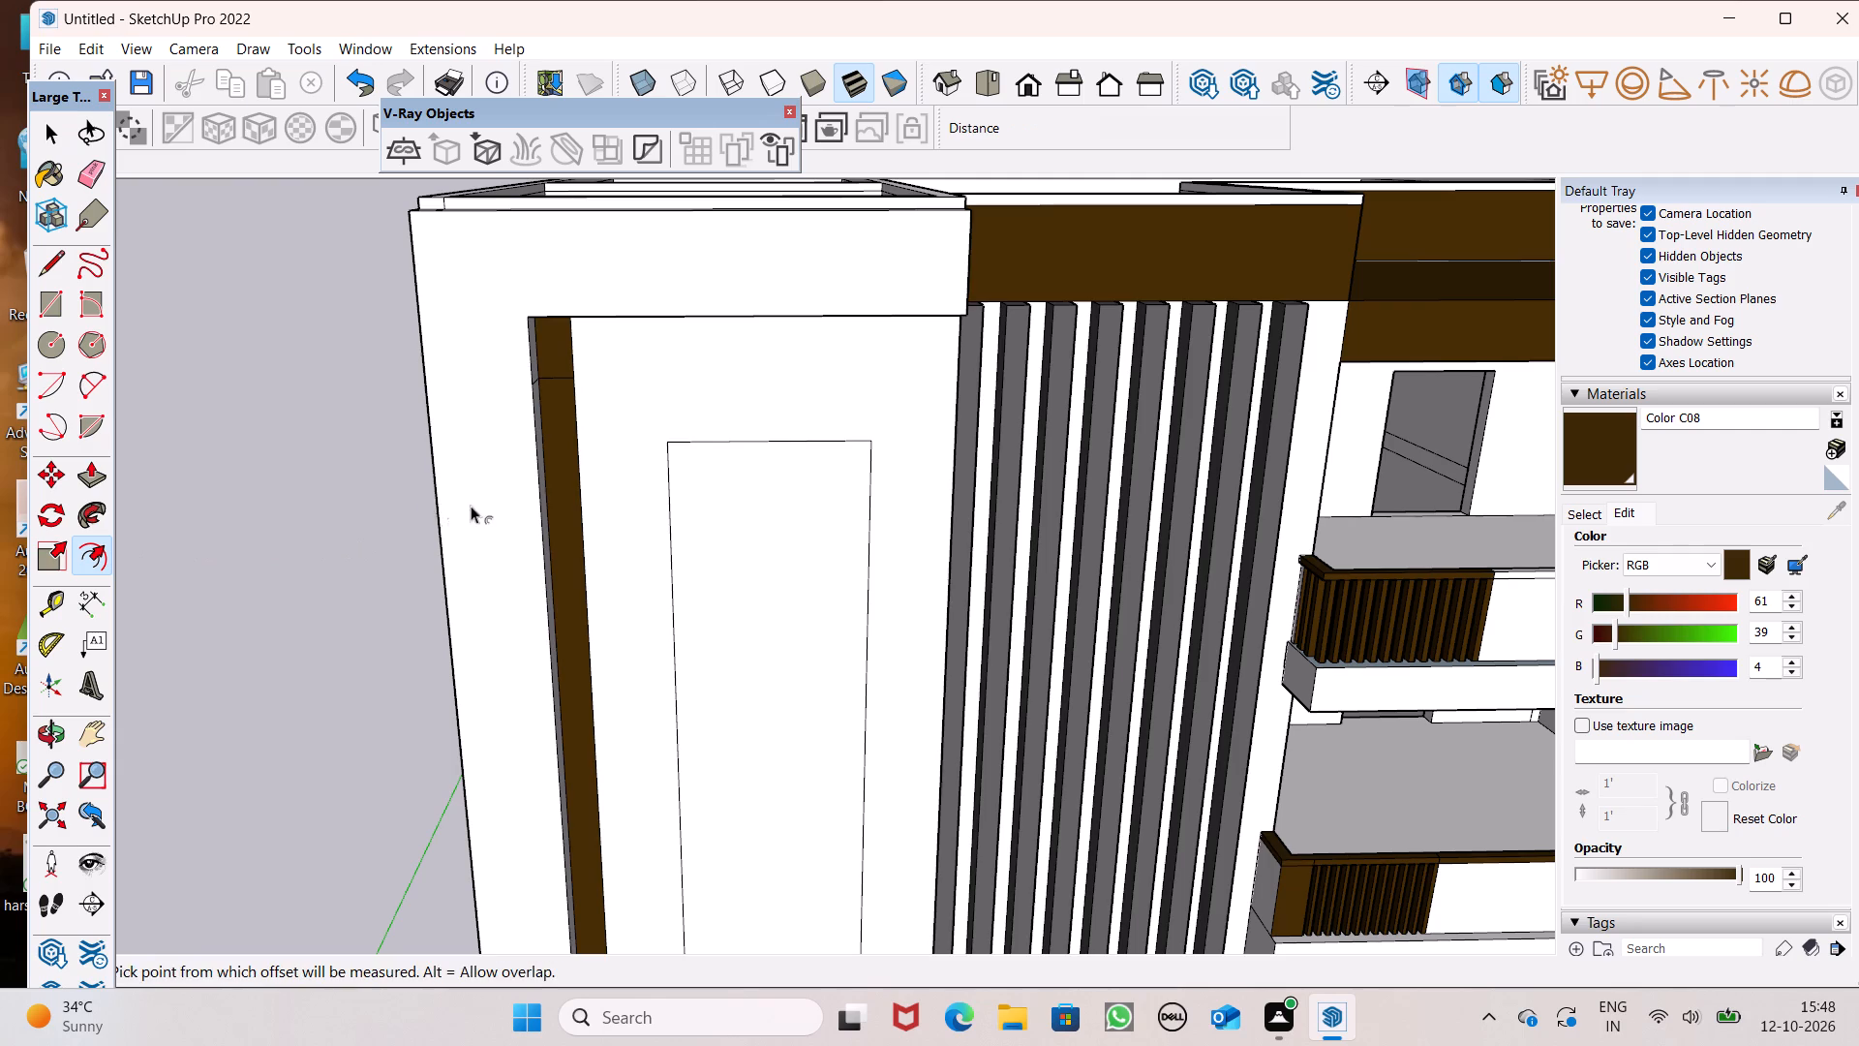
drag(721, 459, 723, 455)
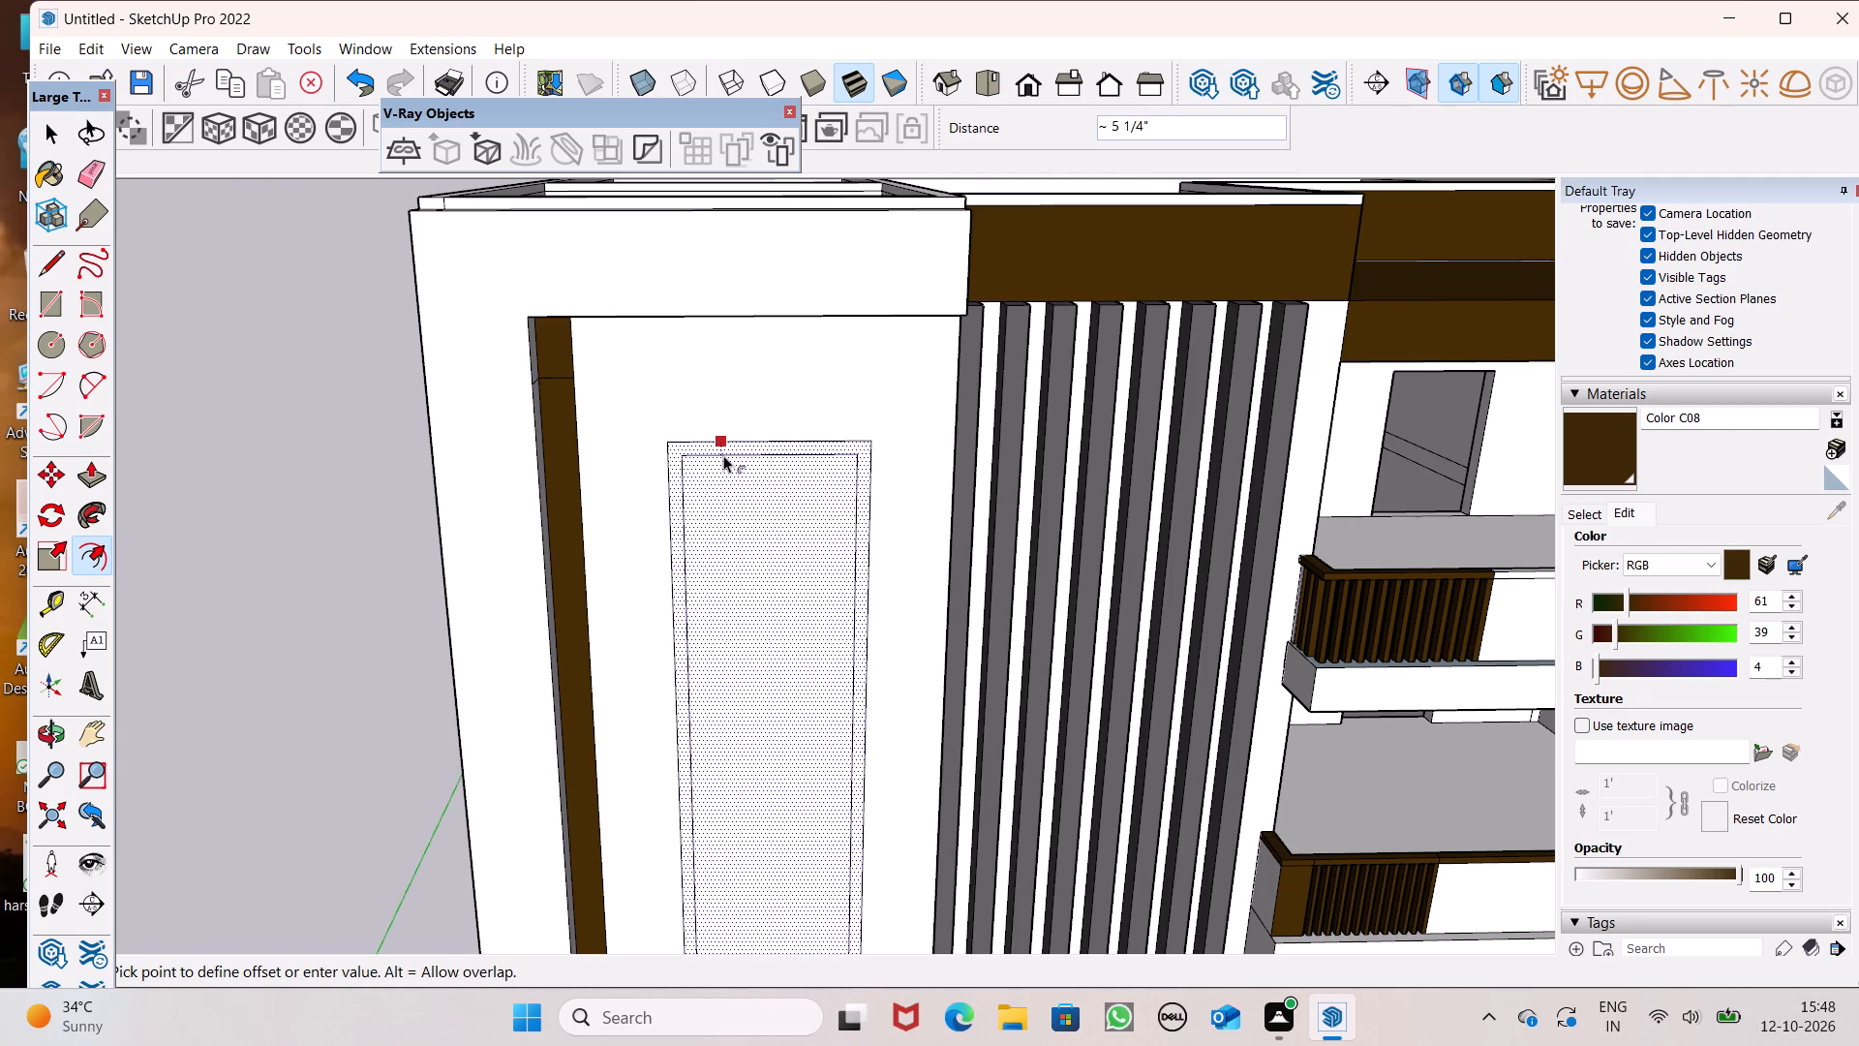
drag(723, 455, 723, 451)
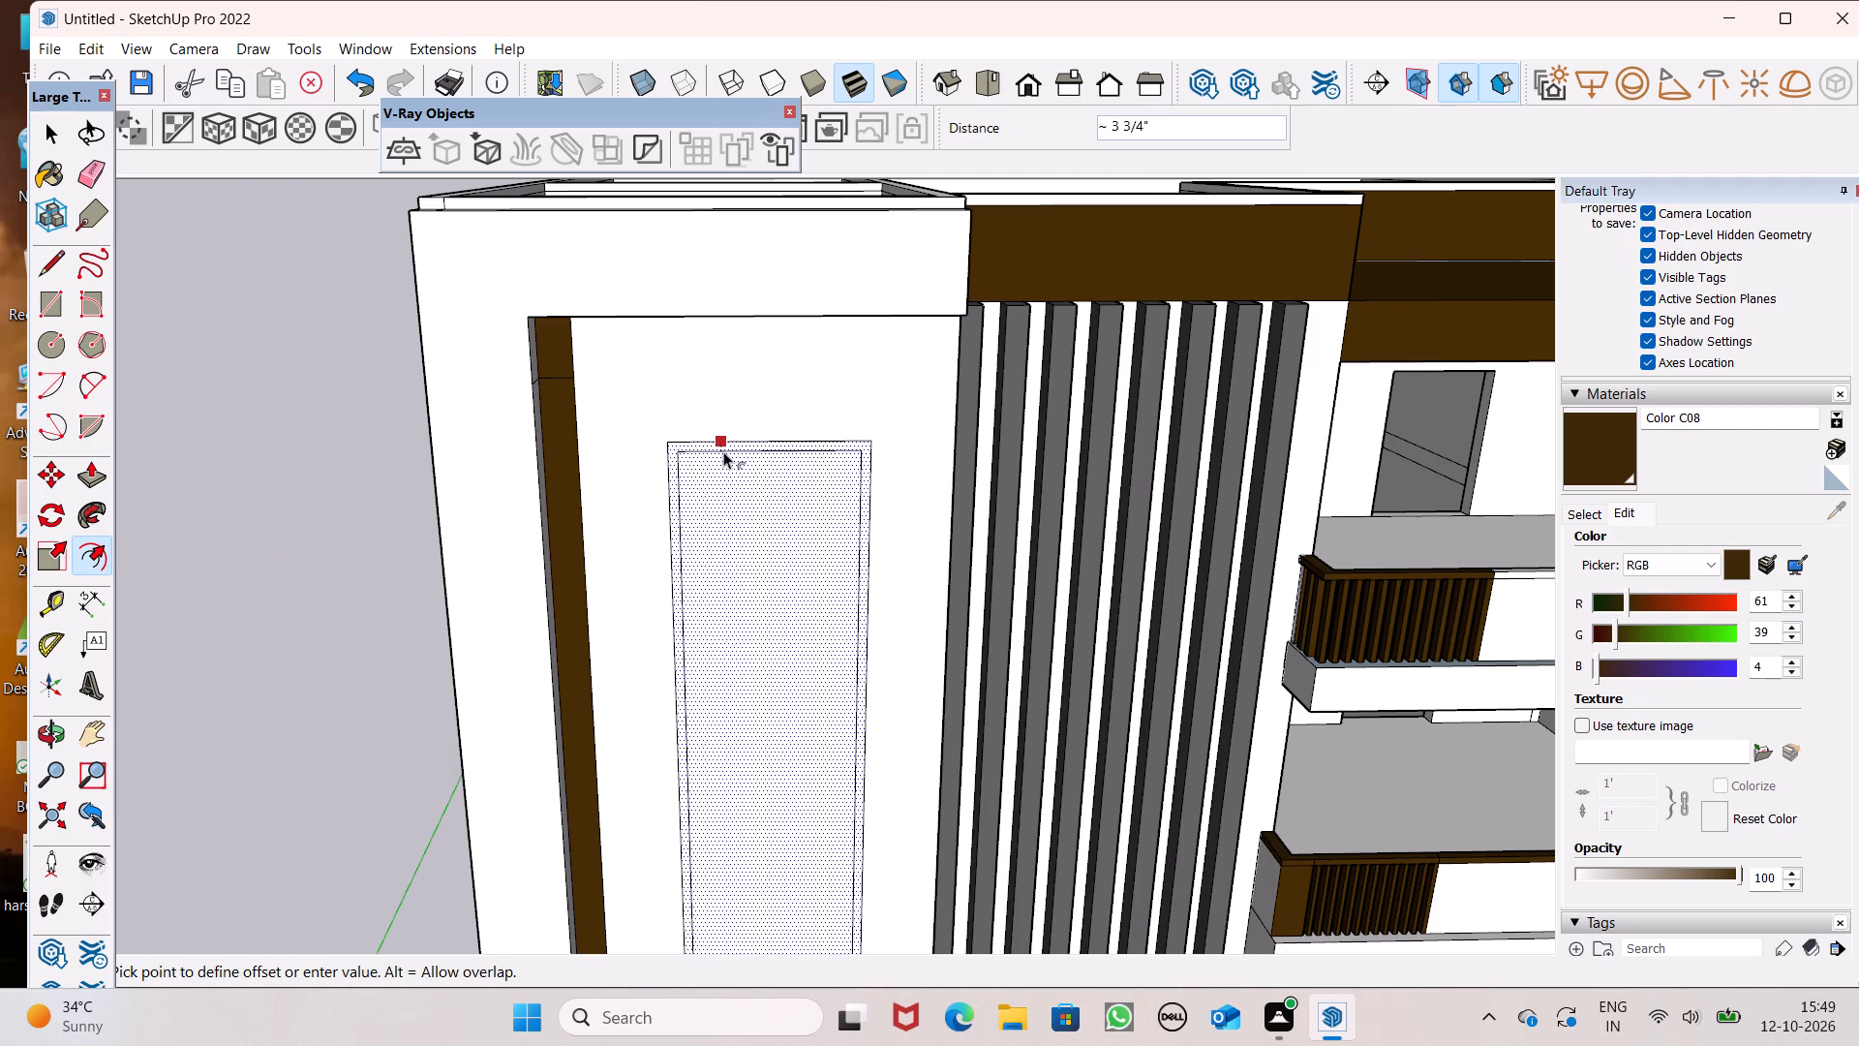
drag(723, 451, 723, 450)
scroll(543, 465, down, 7)
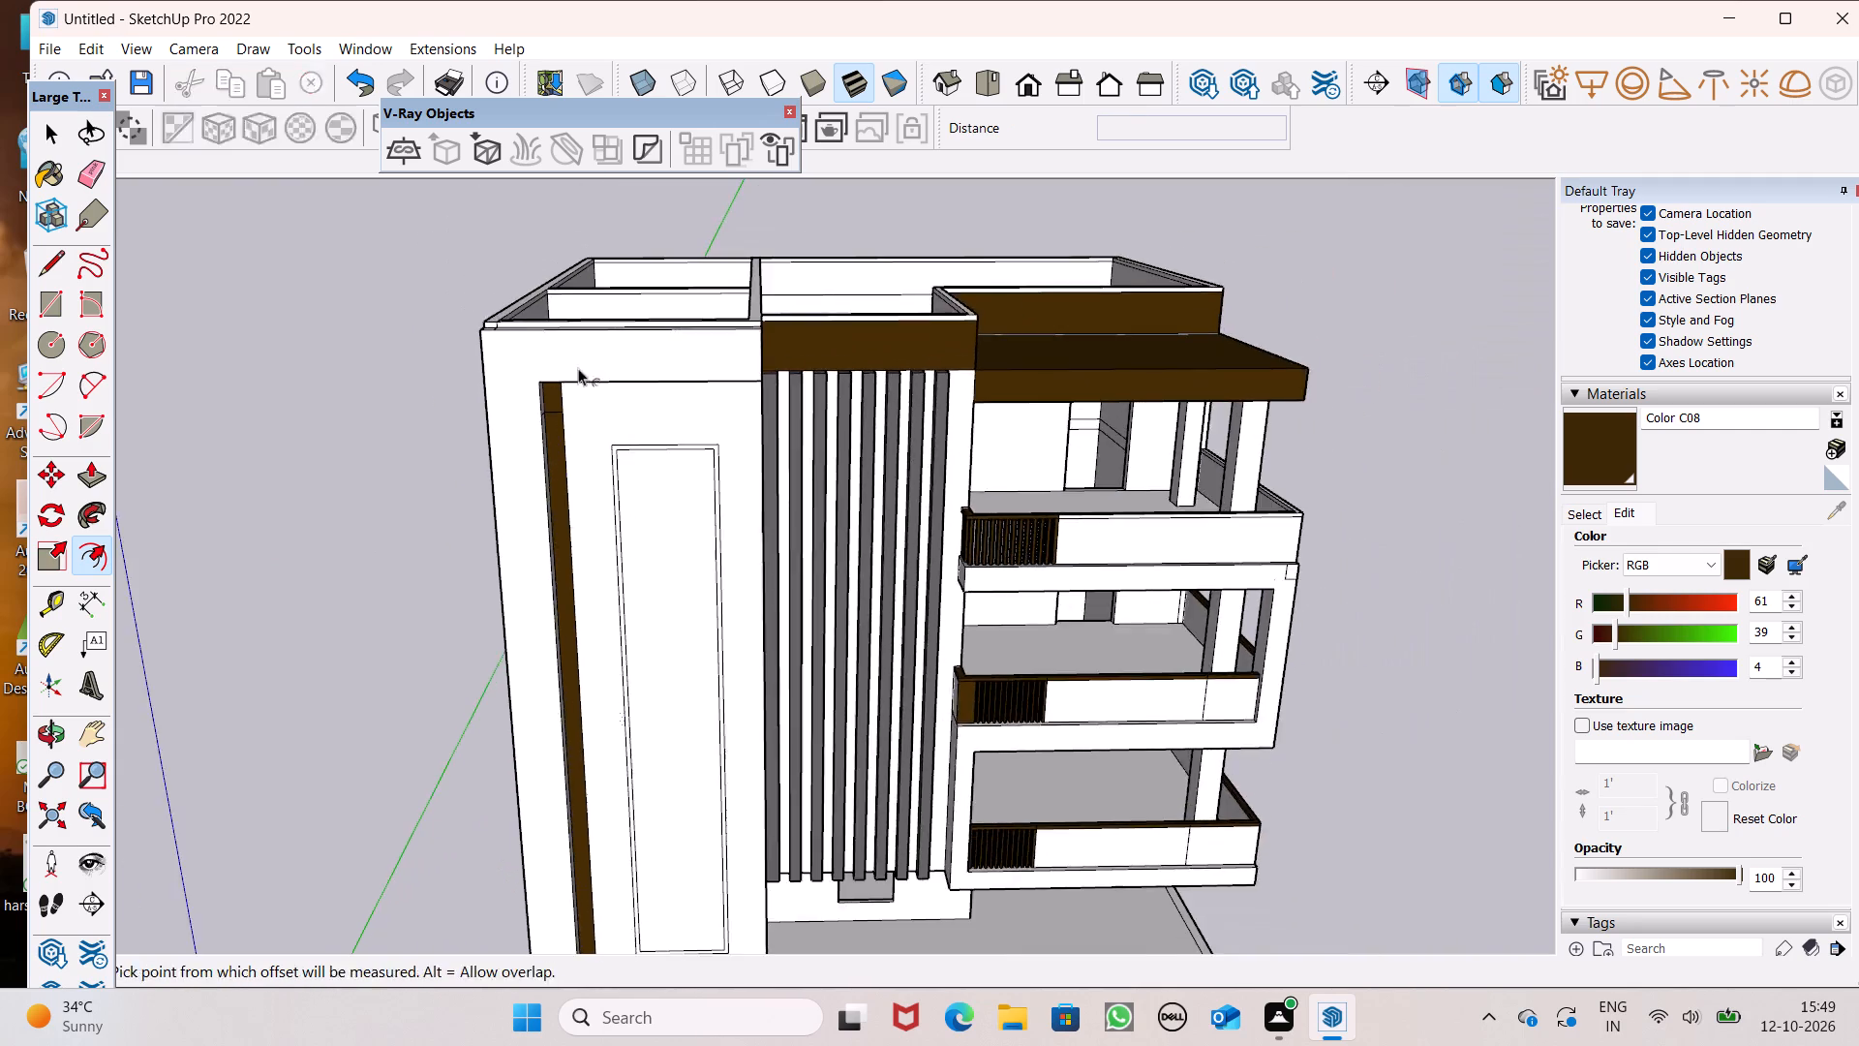
scroll(503, 274, down, 6)
key(space)
scroll(733, 686, up, 1)
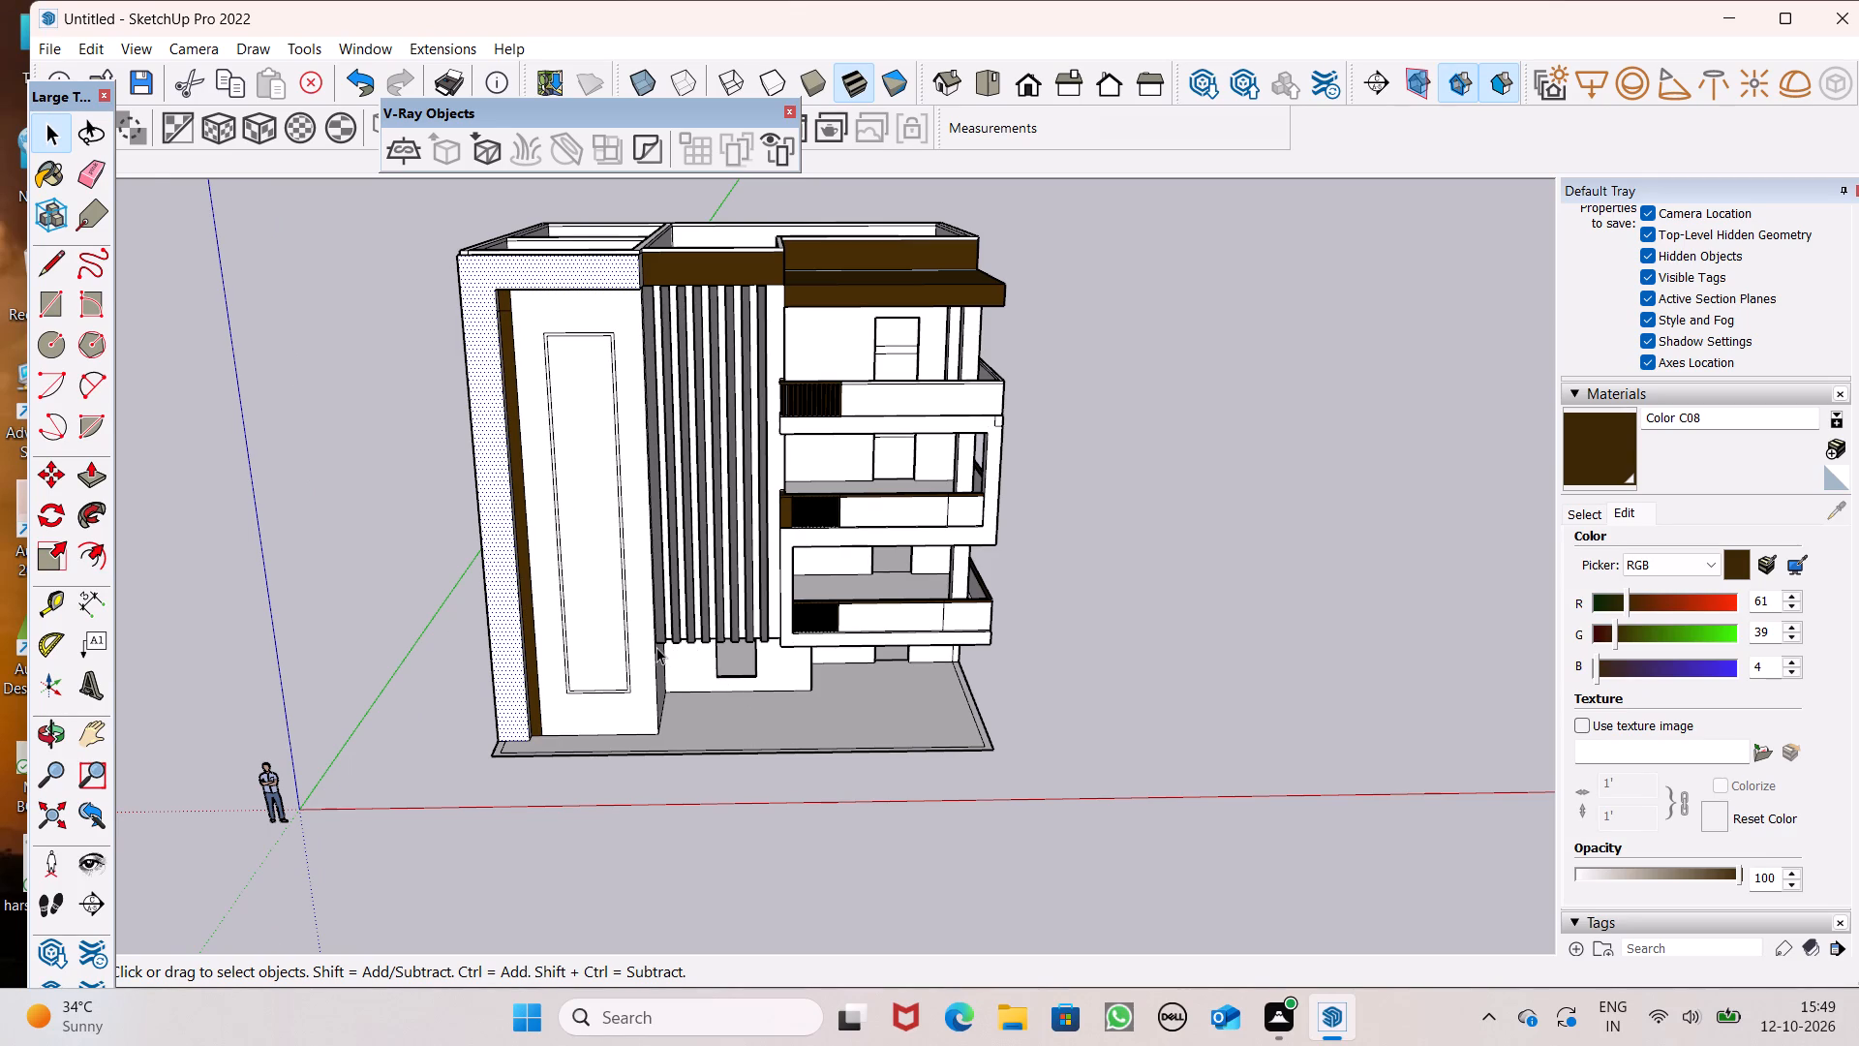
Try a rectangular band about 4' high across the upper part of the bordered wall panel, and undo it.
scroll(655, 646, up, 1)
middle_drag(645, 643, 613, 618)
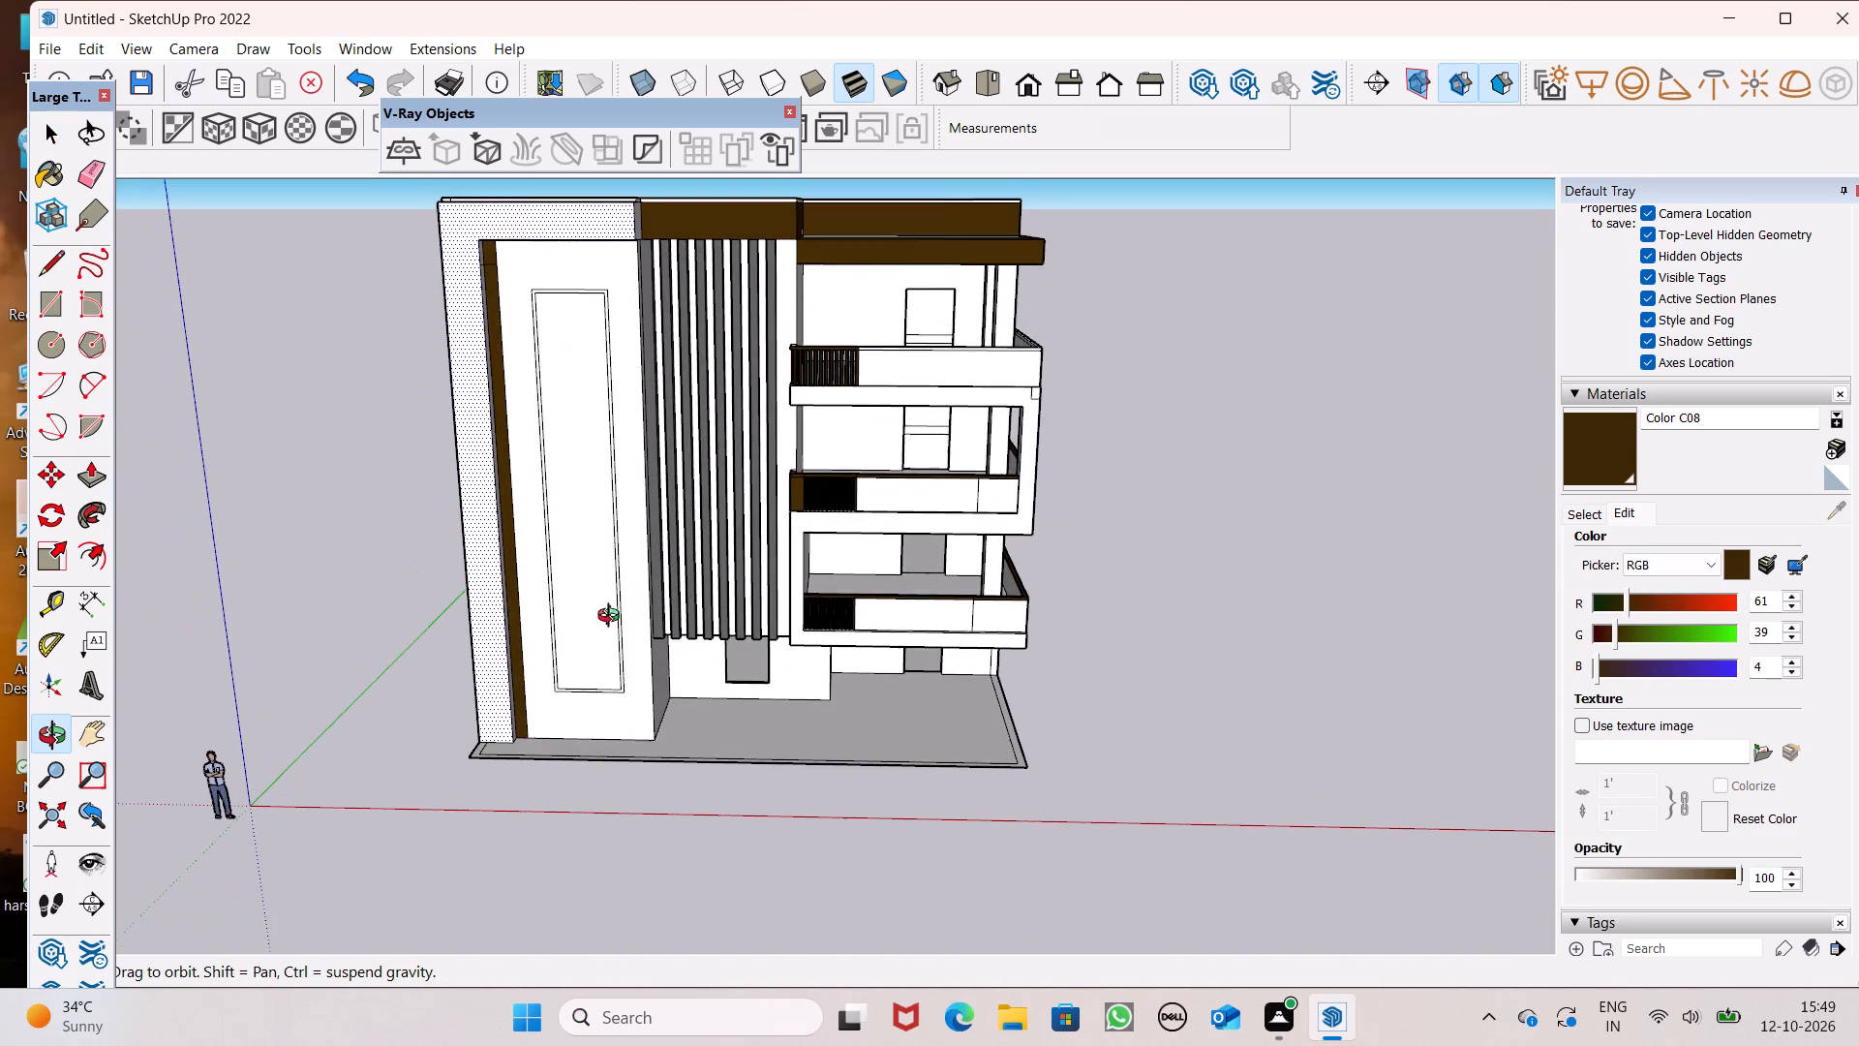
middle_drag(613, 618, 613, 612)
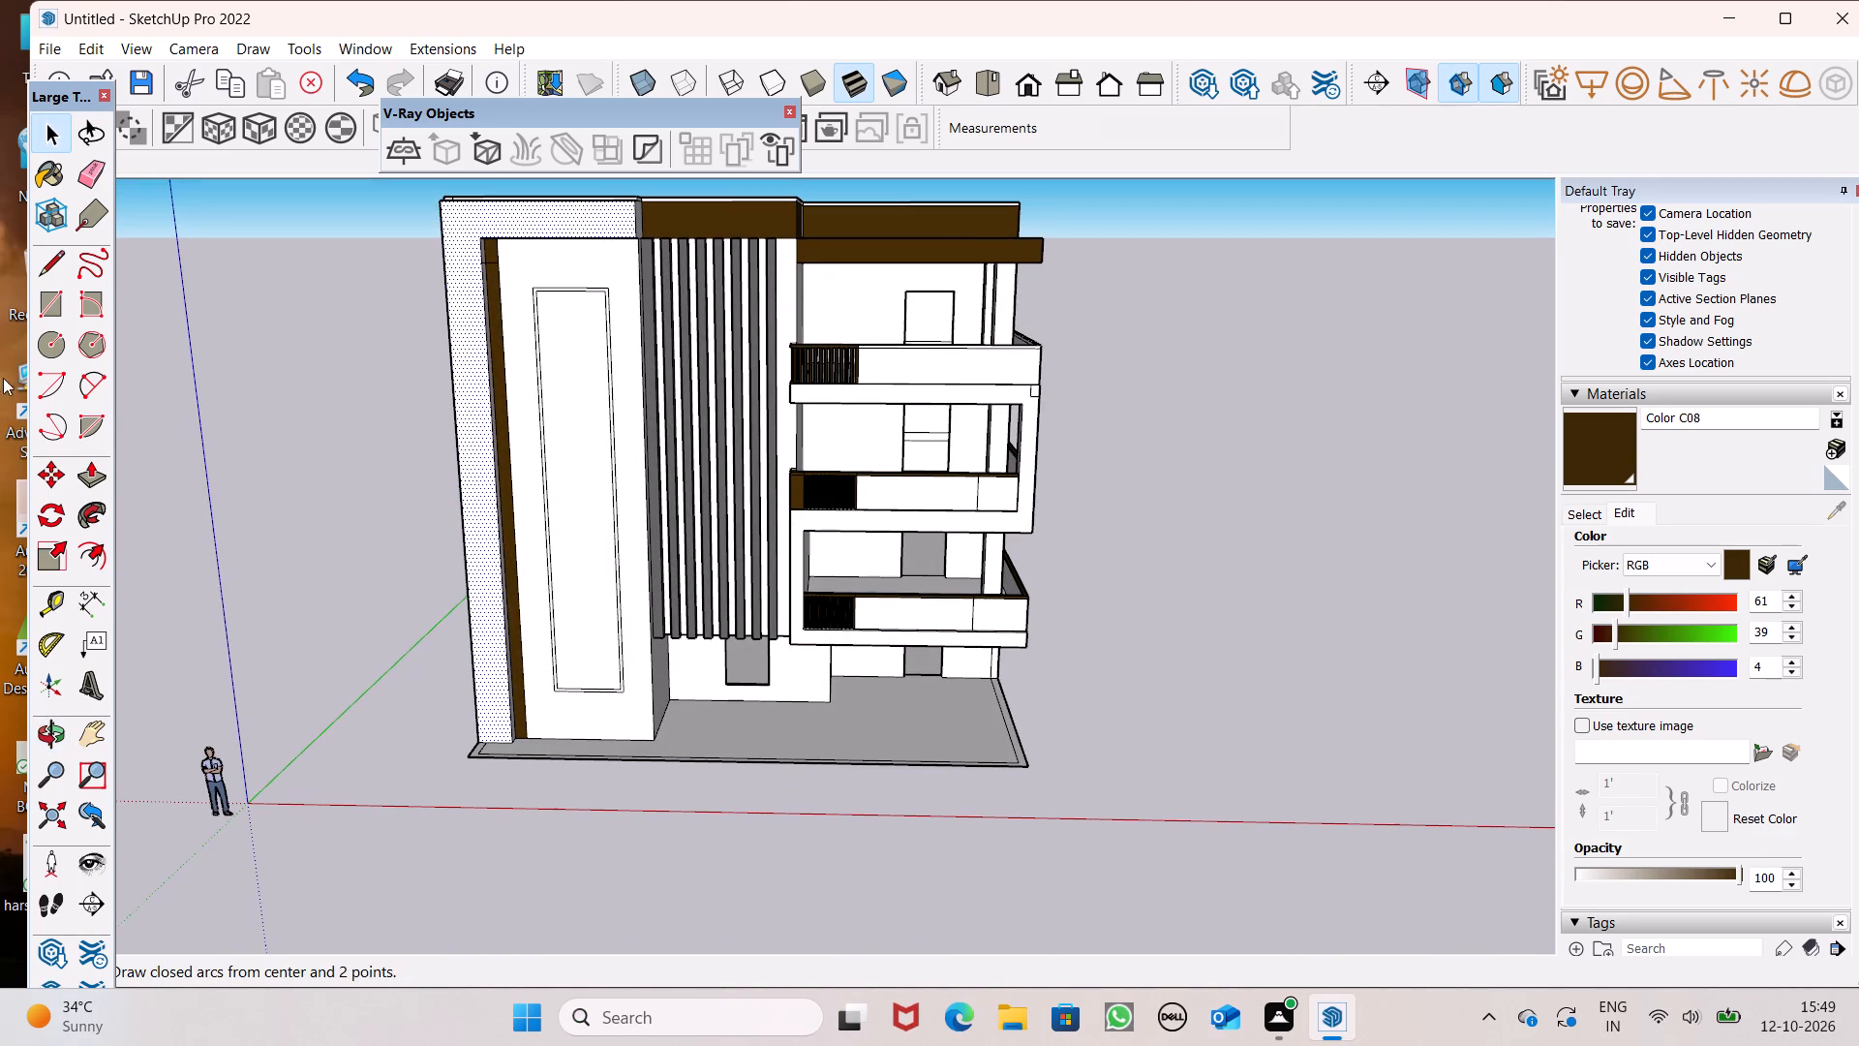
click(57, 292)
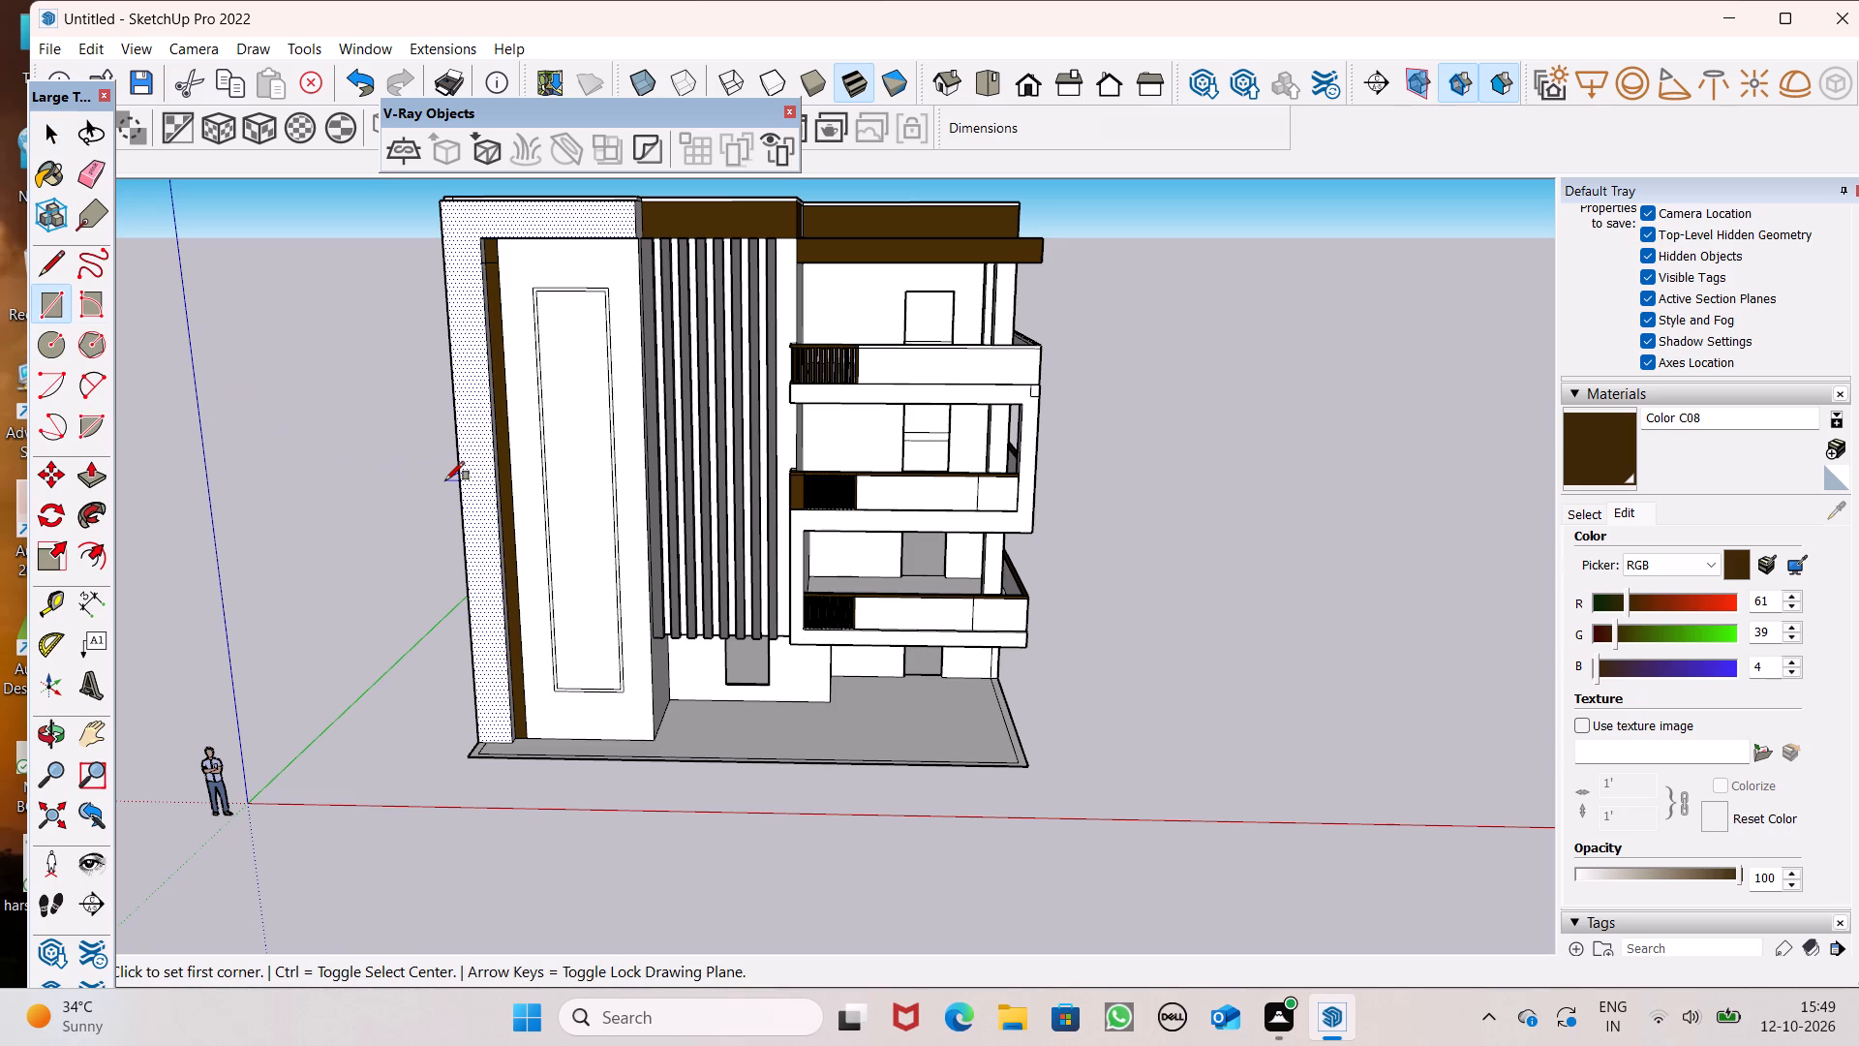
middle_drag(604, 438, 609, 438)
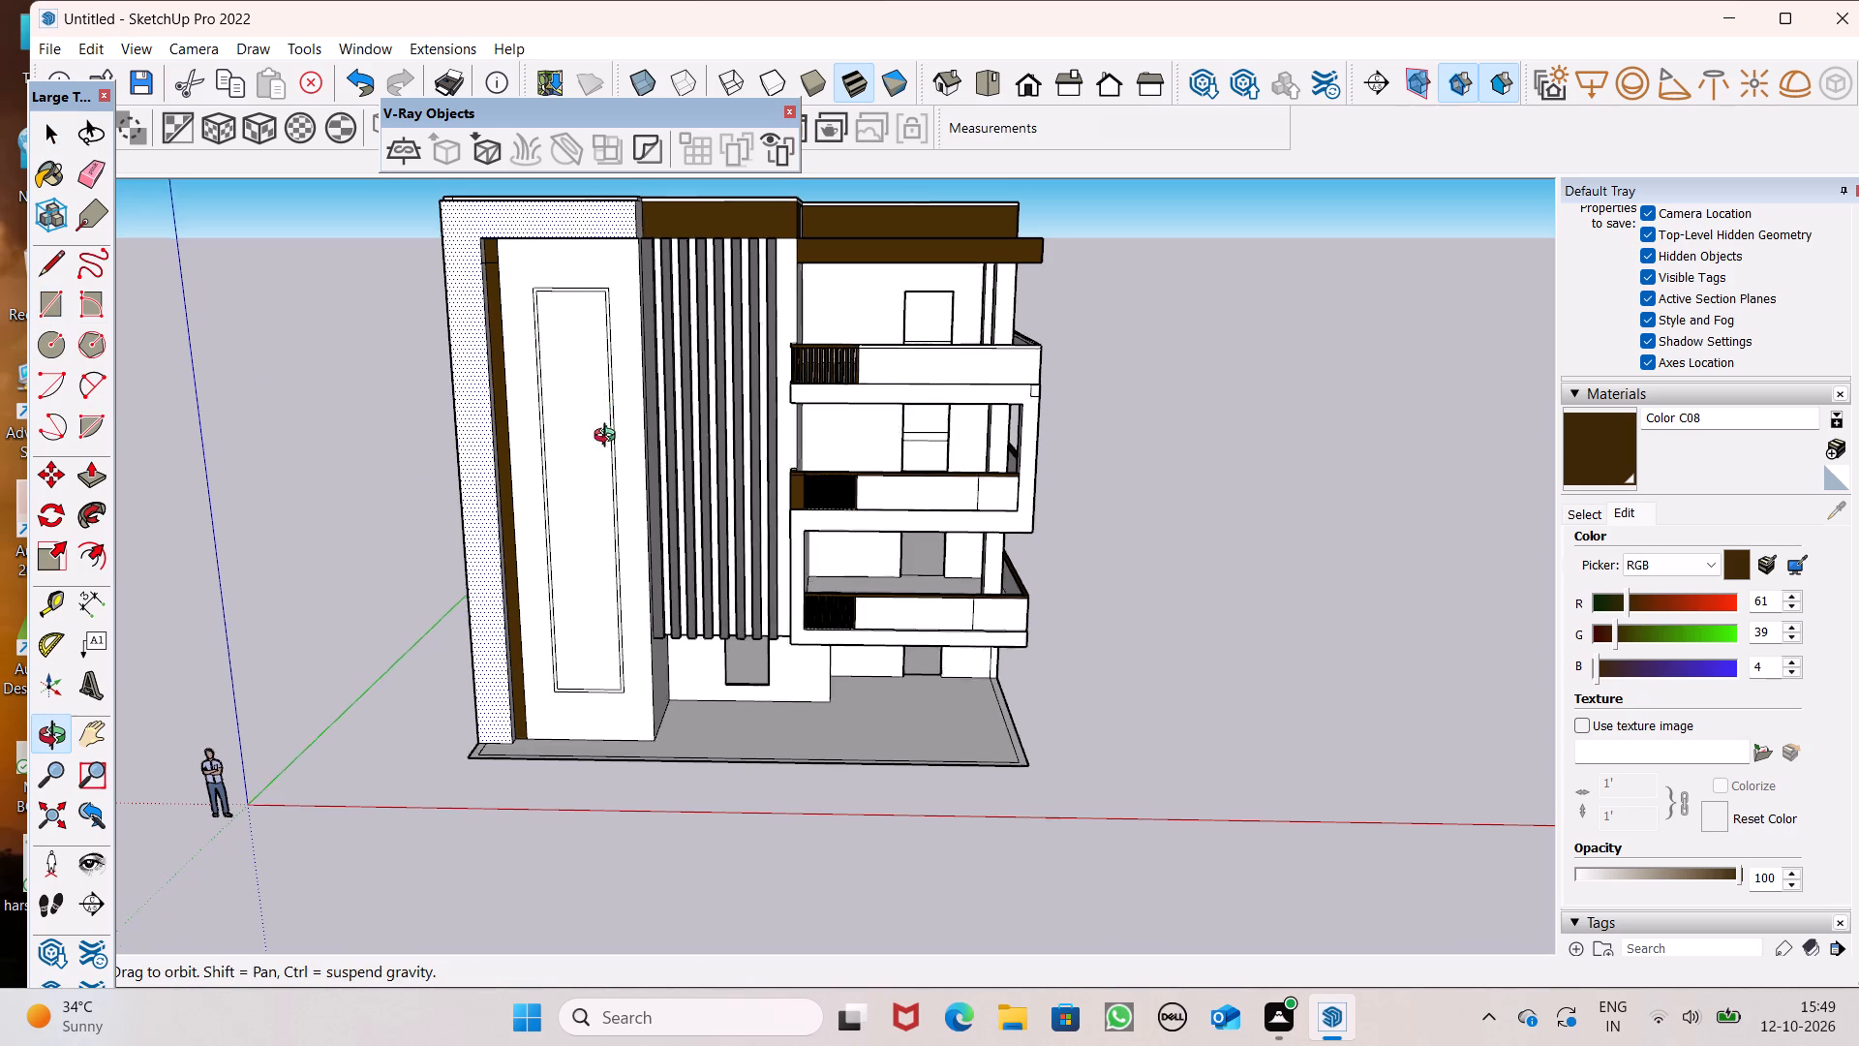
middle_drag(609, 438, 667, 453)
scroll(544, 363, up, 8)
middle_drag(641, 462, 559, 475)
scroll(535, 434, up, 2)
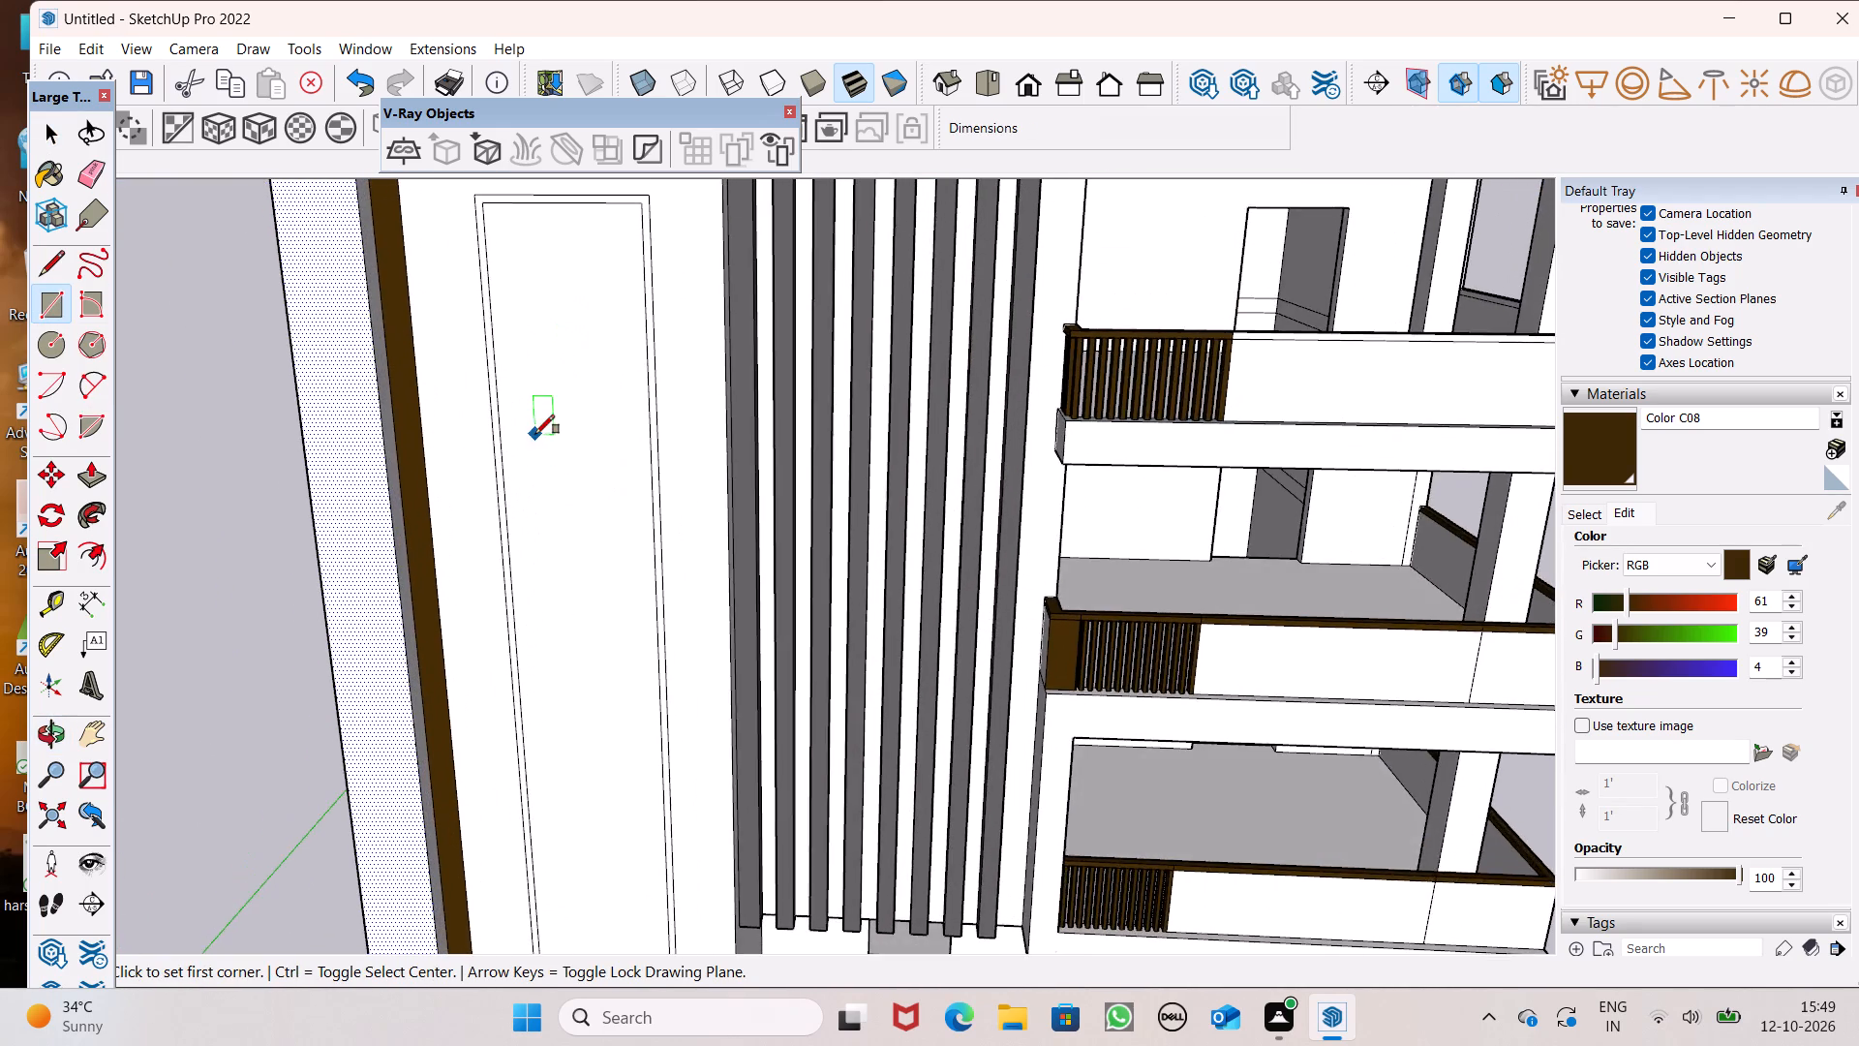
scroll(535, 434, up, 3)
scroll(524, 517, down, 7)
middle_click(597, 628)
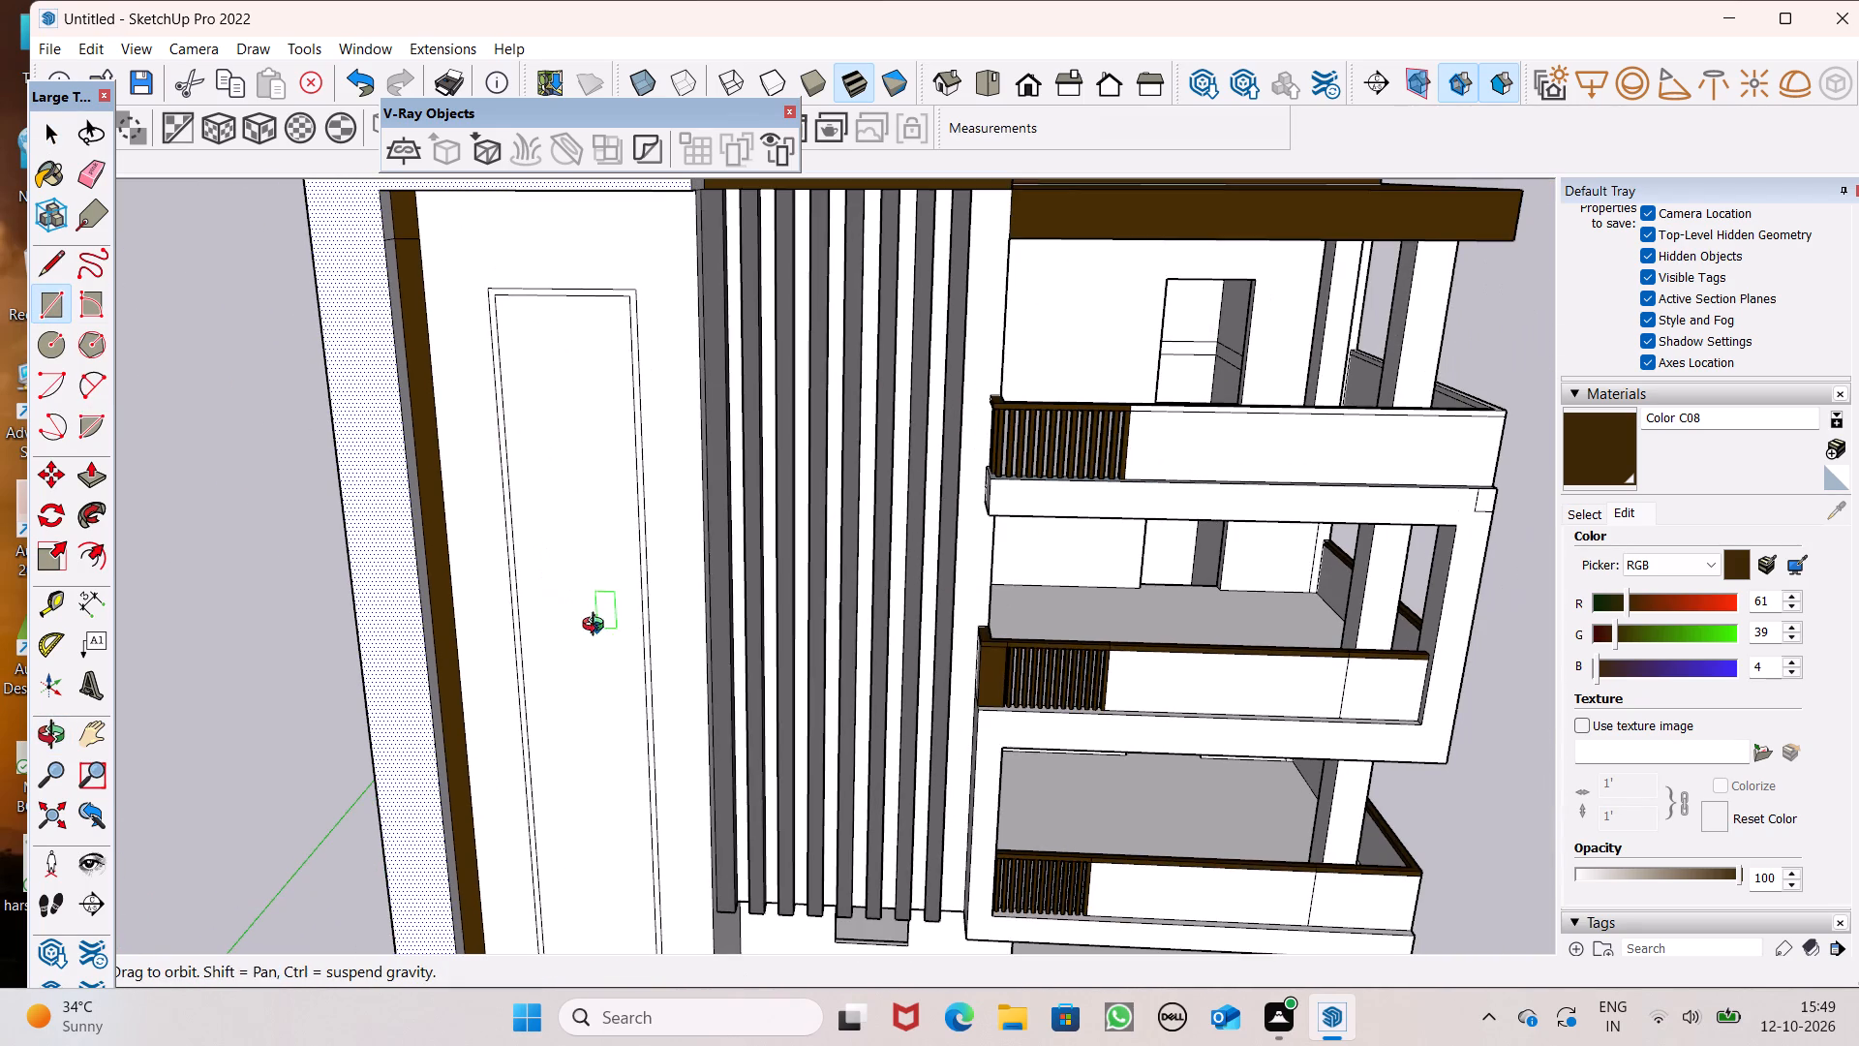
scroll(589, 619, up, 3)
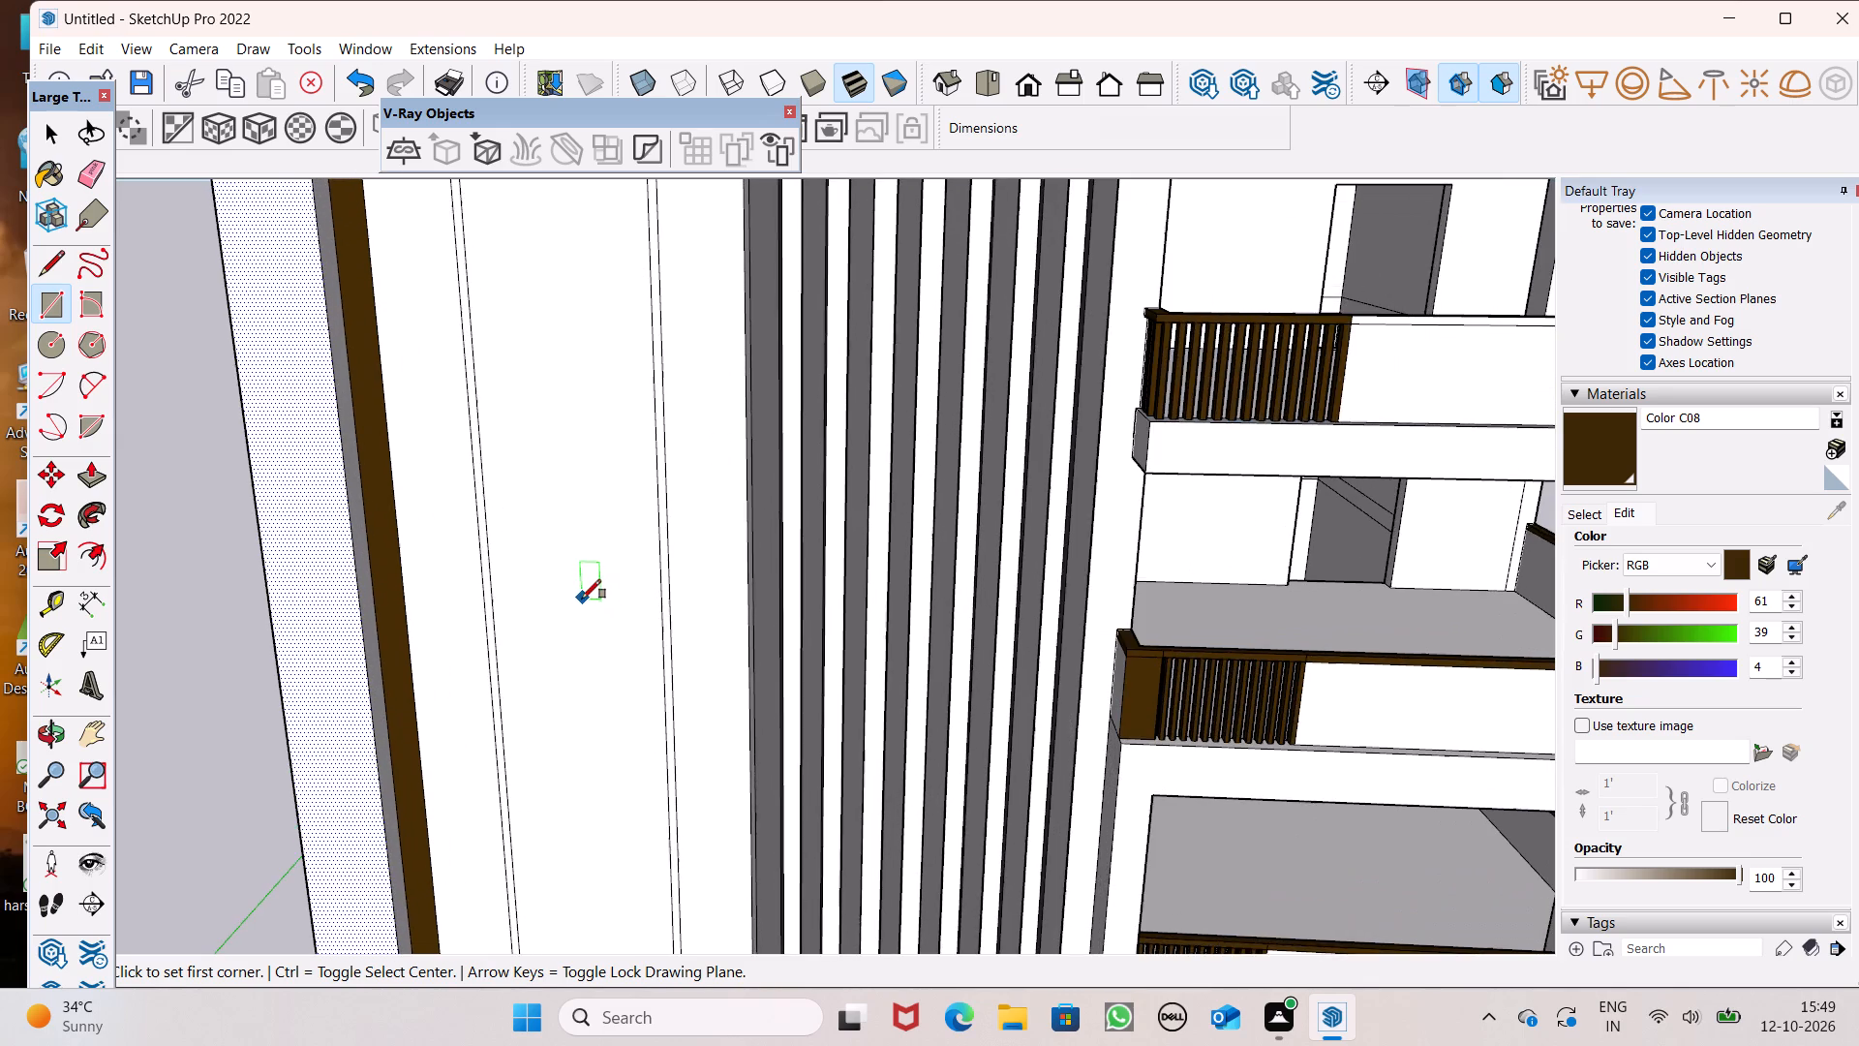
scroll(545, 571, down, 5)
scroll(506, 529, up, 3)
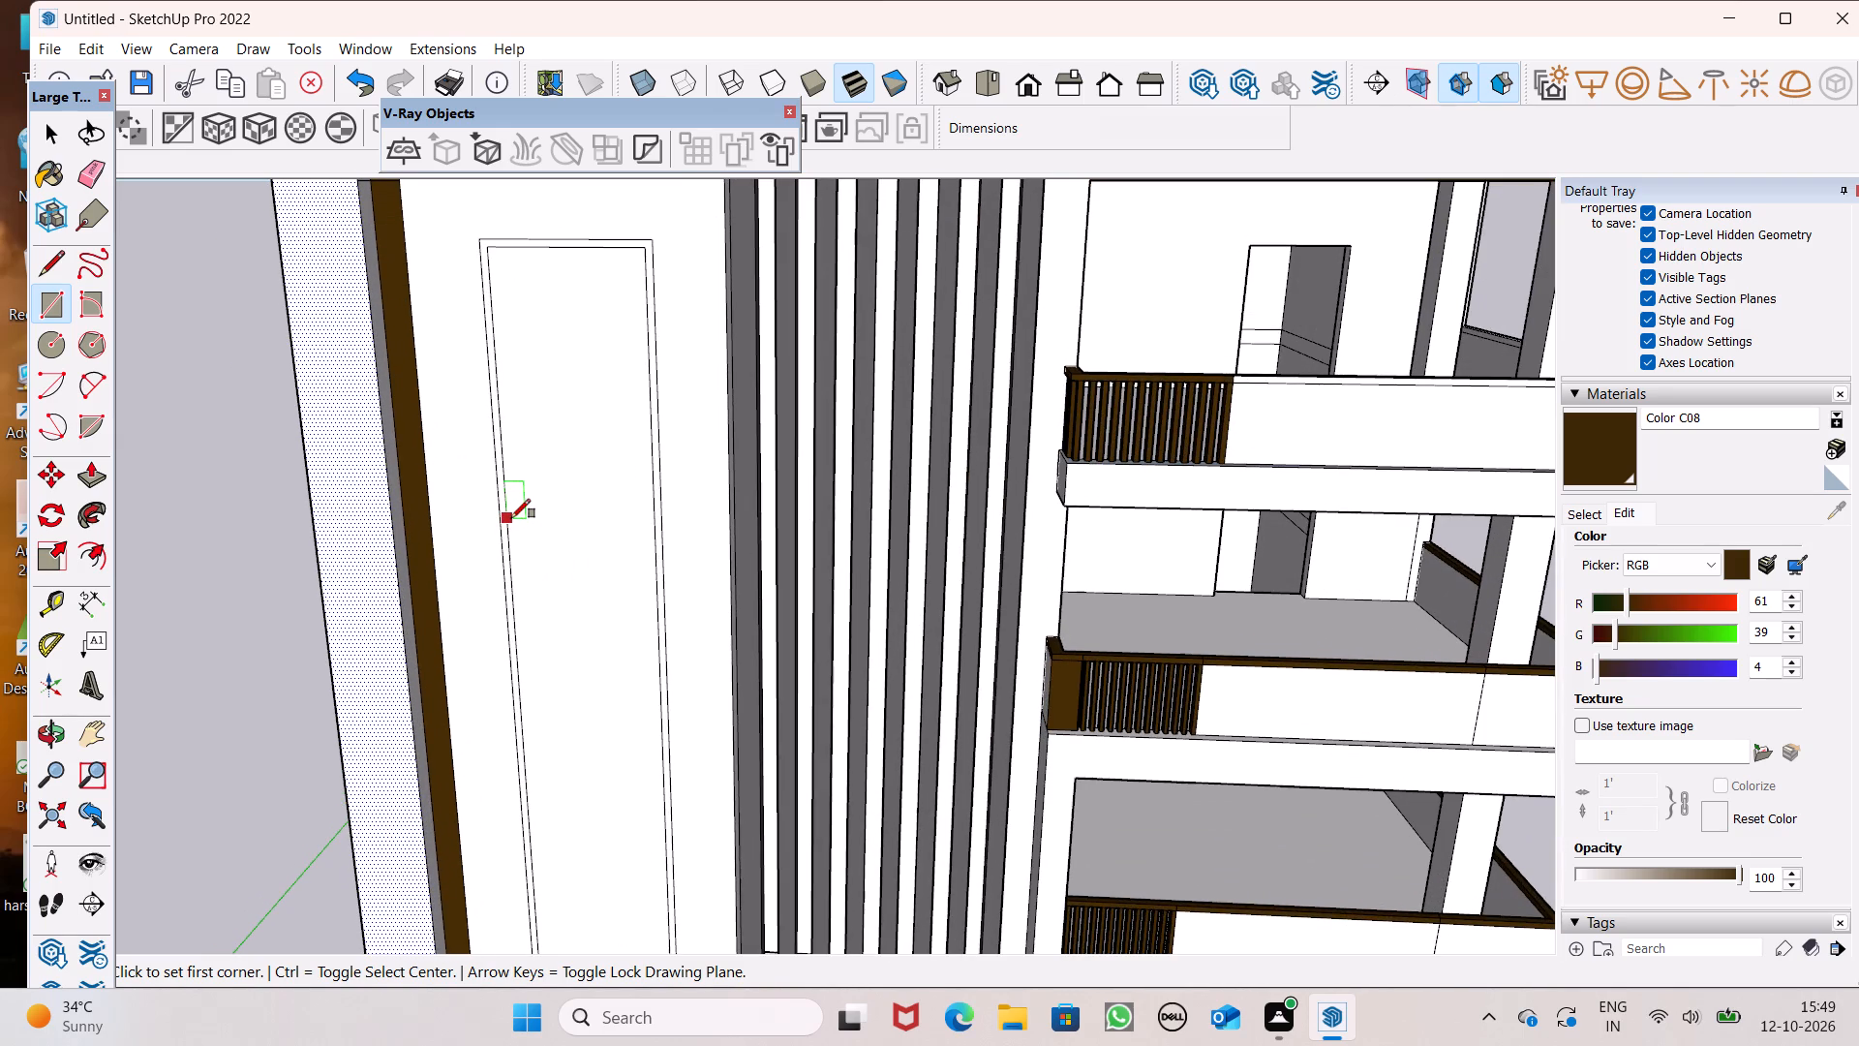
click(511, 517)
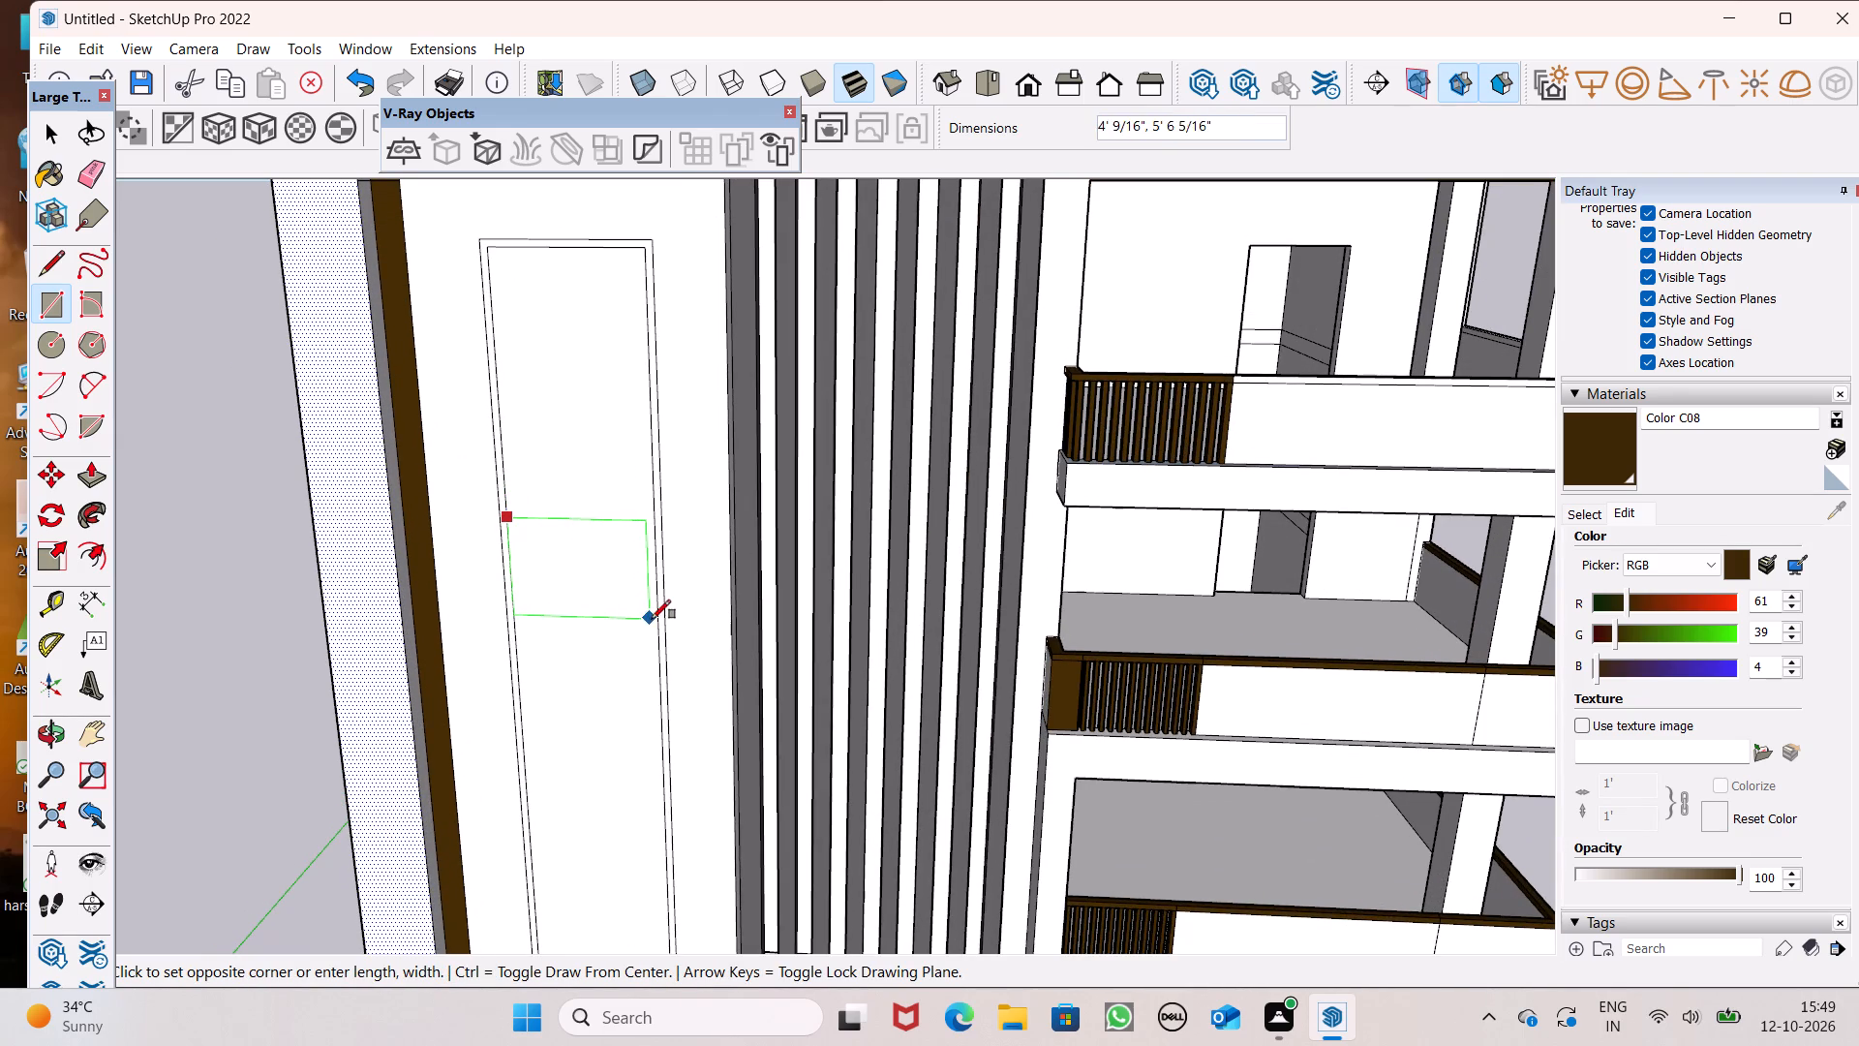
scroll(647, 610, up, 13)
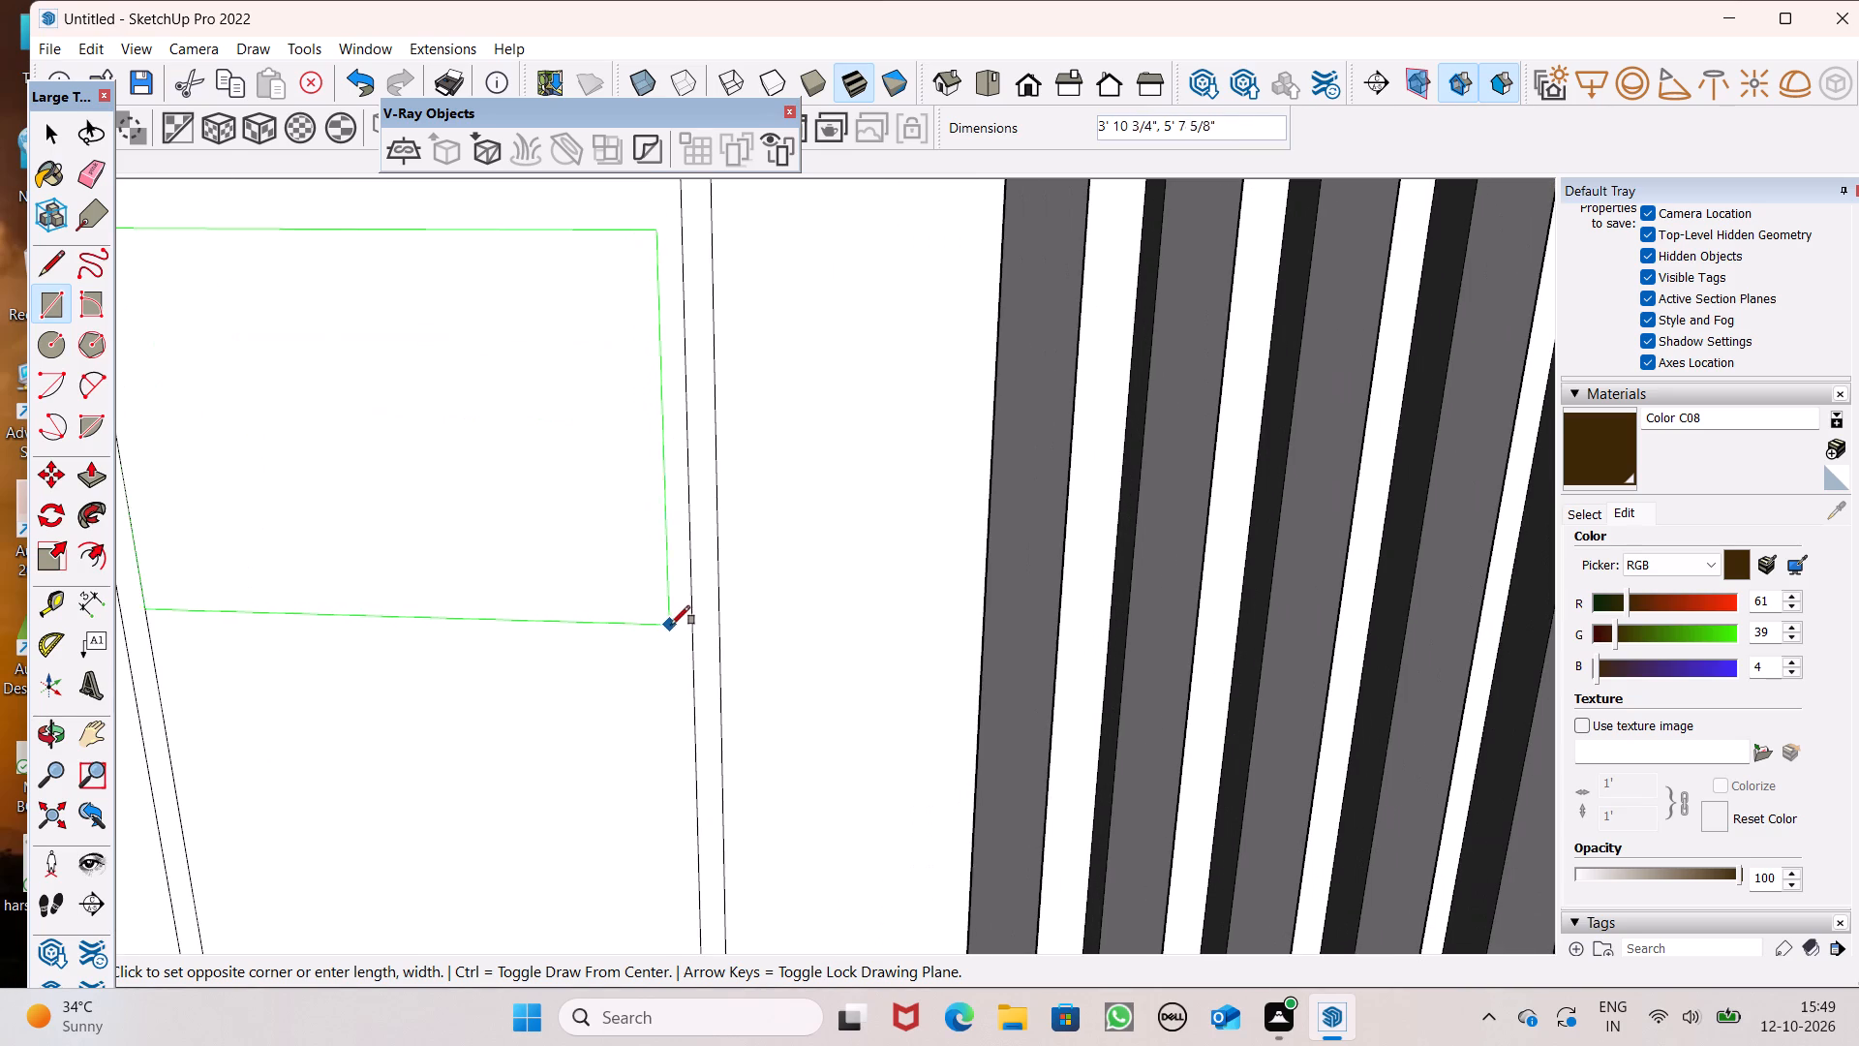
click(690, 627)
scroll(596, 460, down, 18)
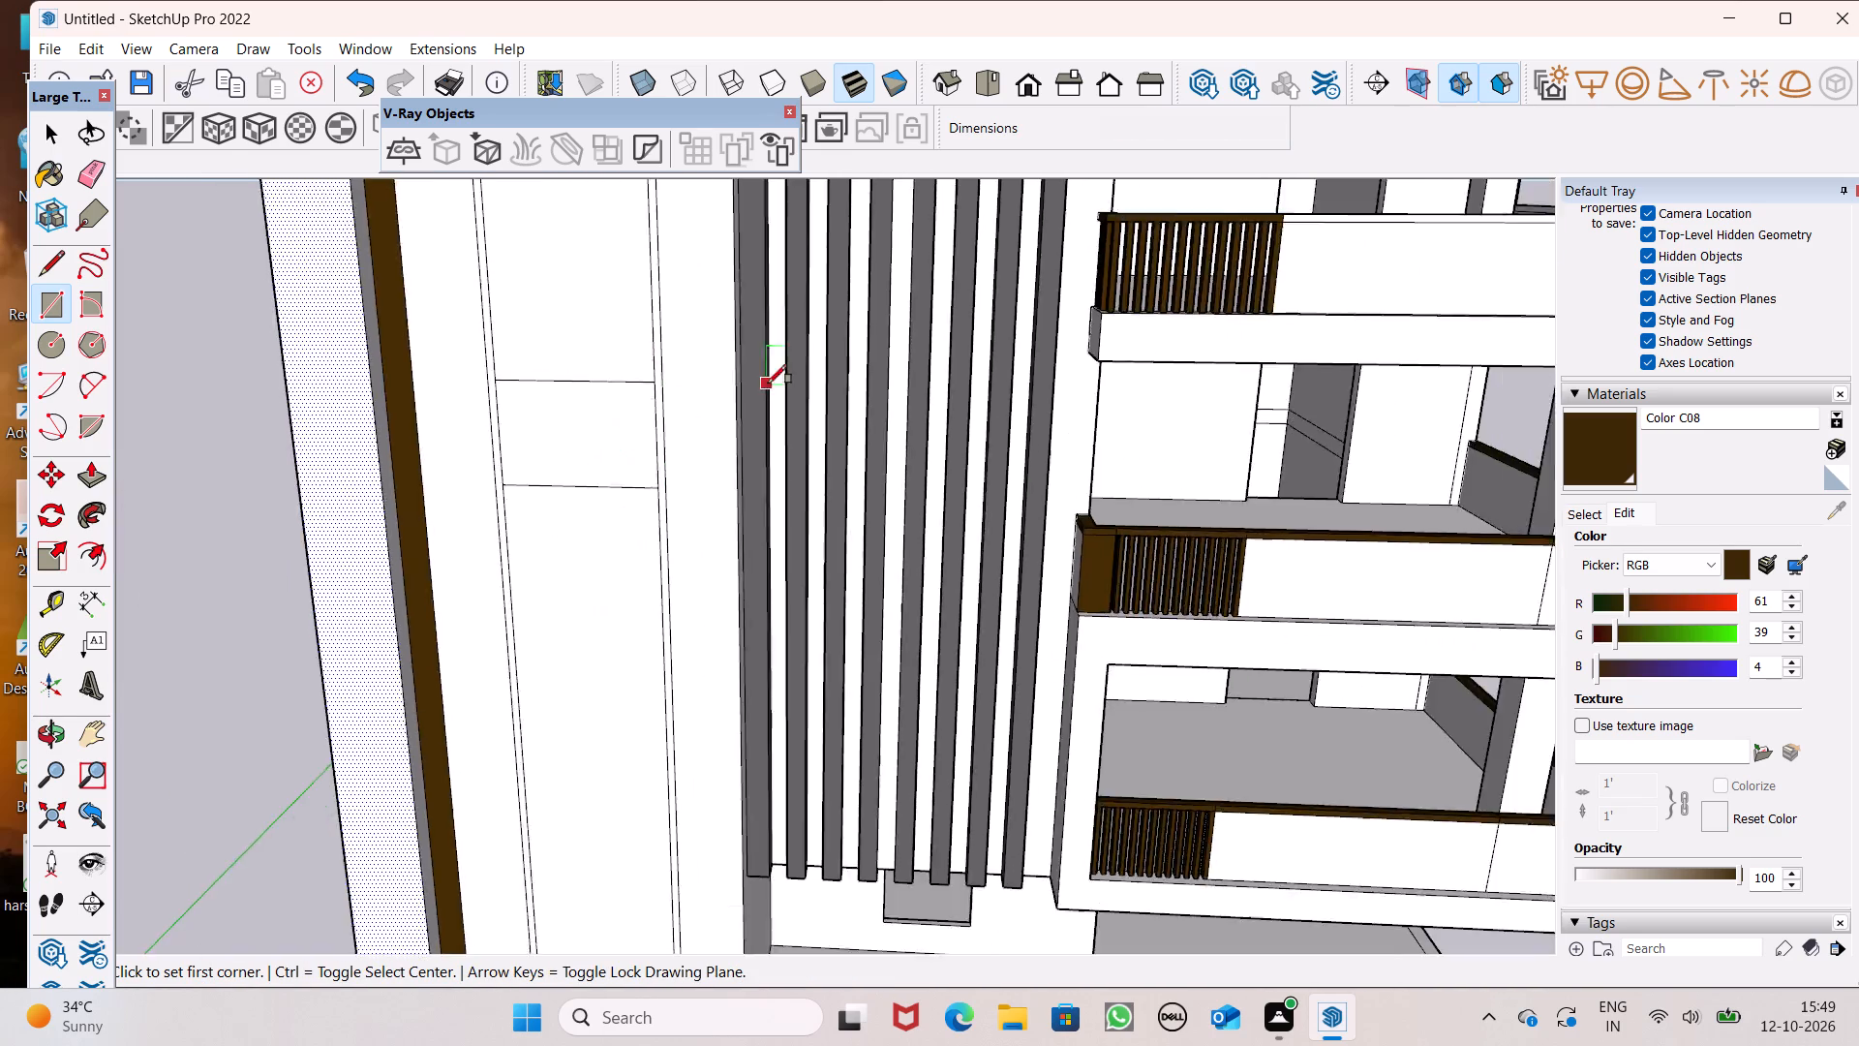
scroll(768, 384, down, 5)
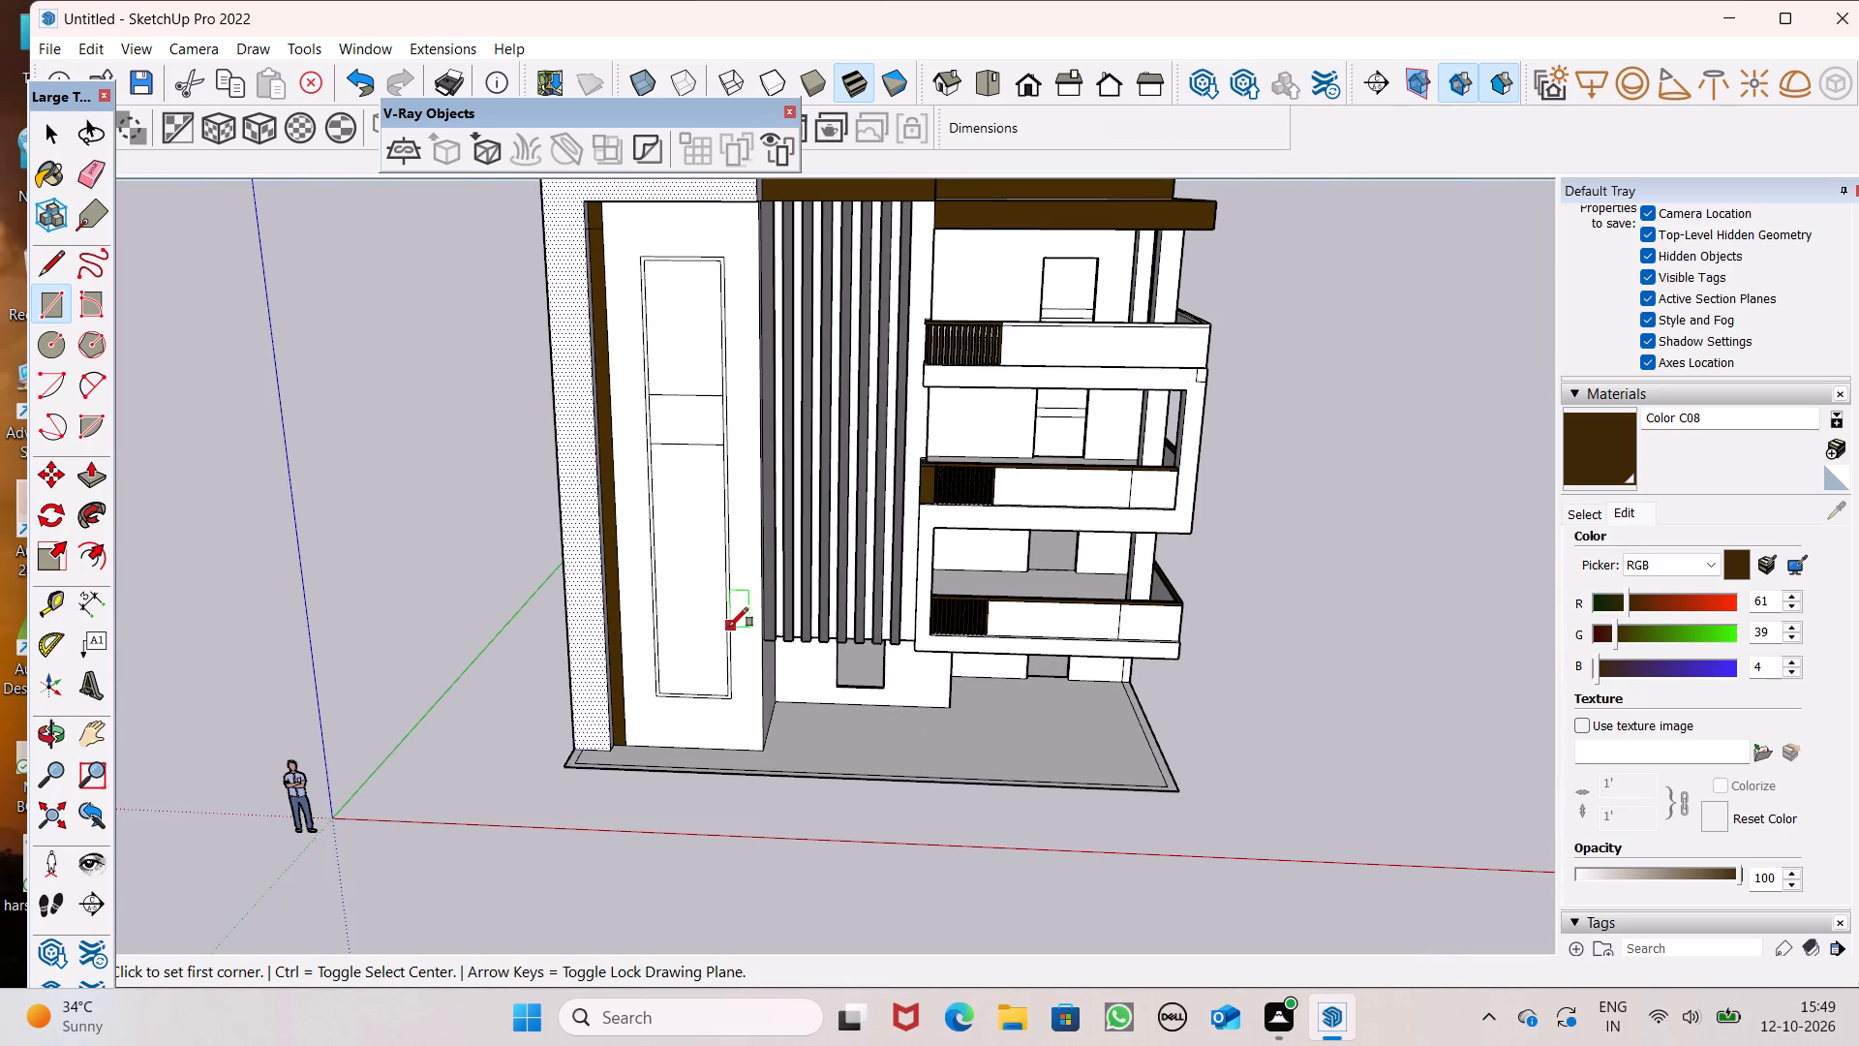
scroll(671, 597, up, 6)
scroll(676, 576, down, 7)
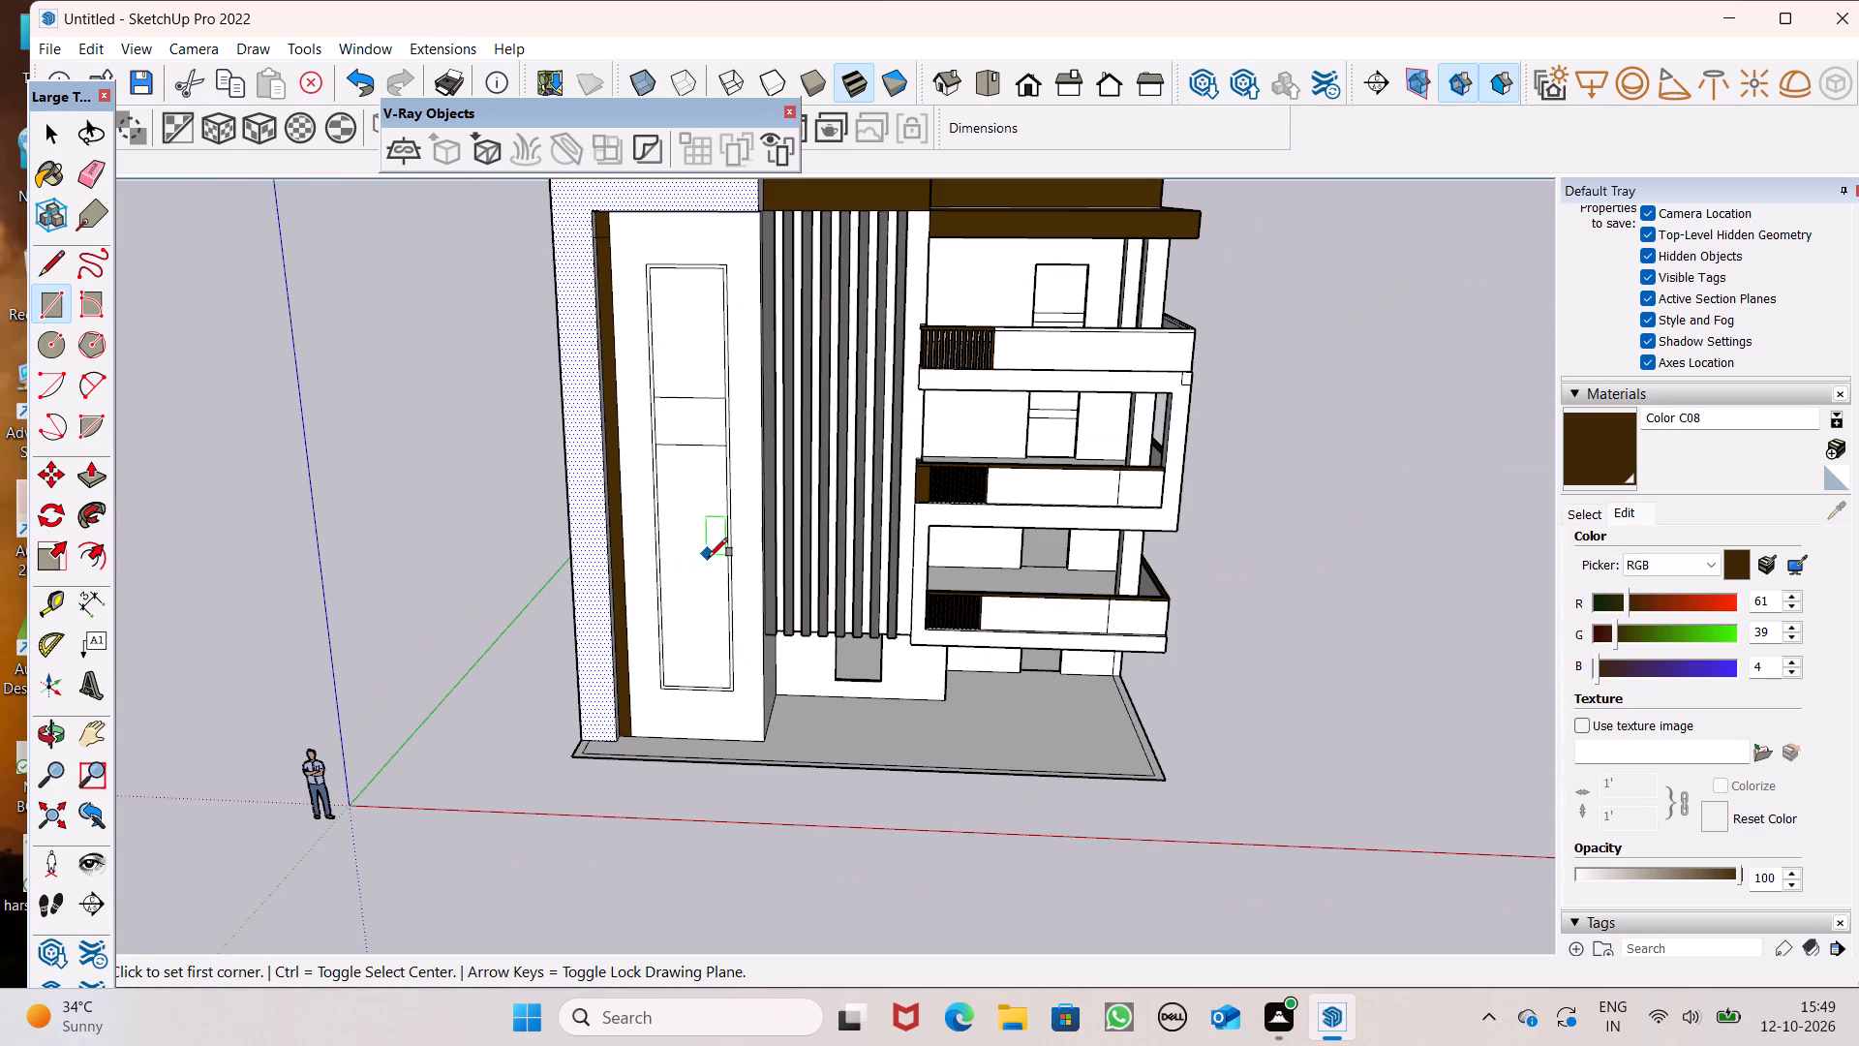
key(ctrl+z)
Draw a rectangular band about 2' 7" high by 5' 10" wide across the upper part of the panel, between its inner border lines.
scroll(733, 373, up, 6)
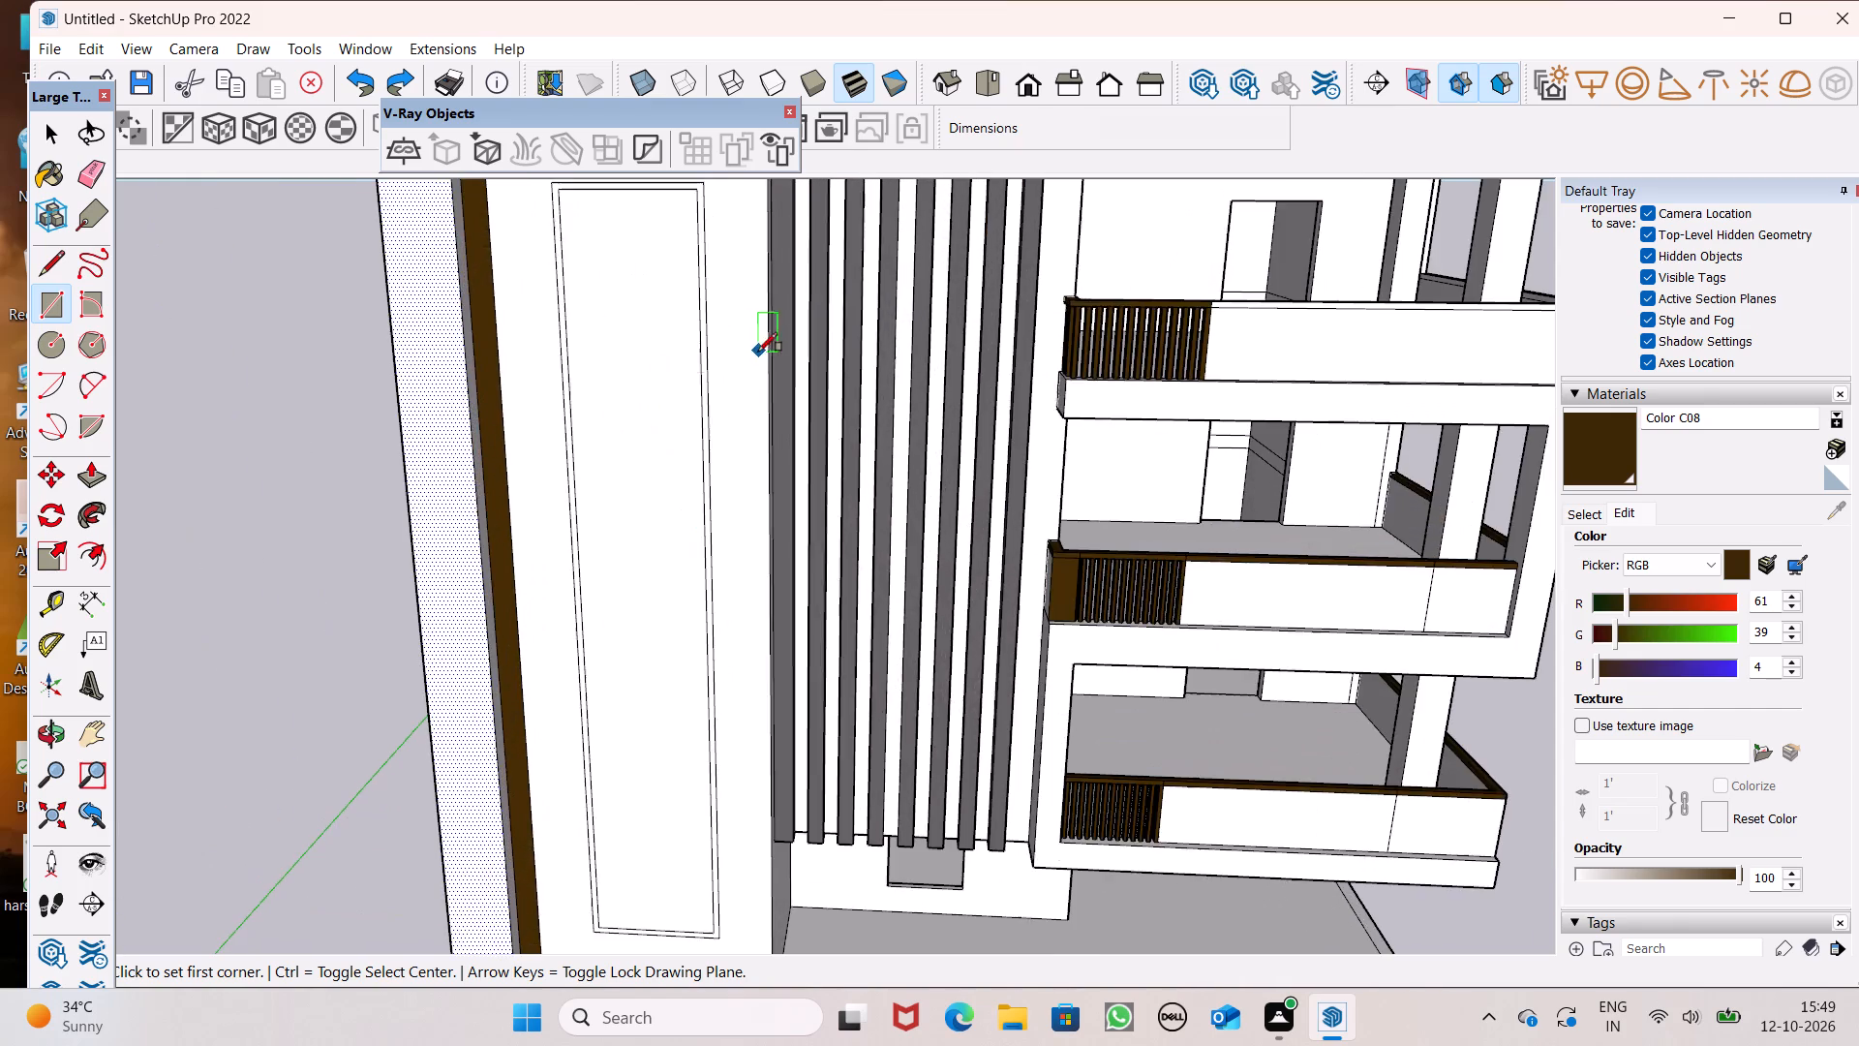
scroll(620, 386, up, 4)
click(545, 360)
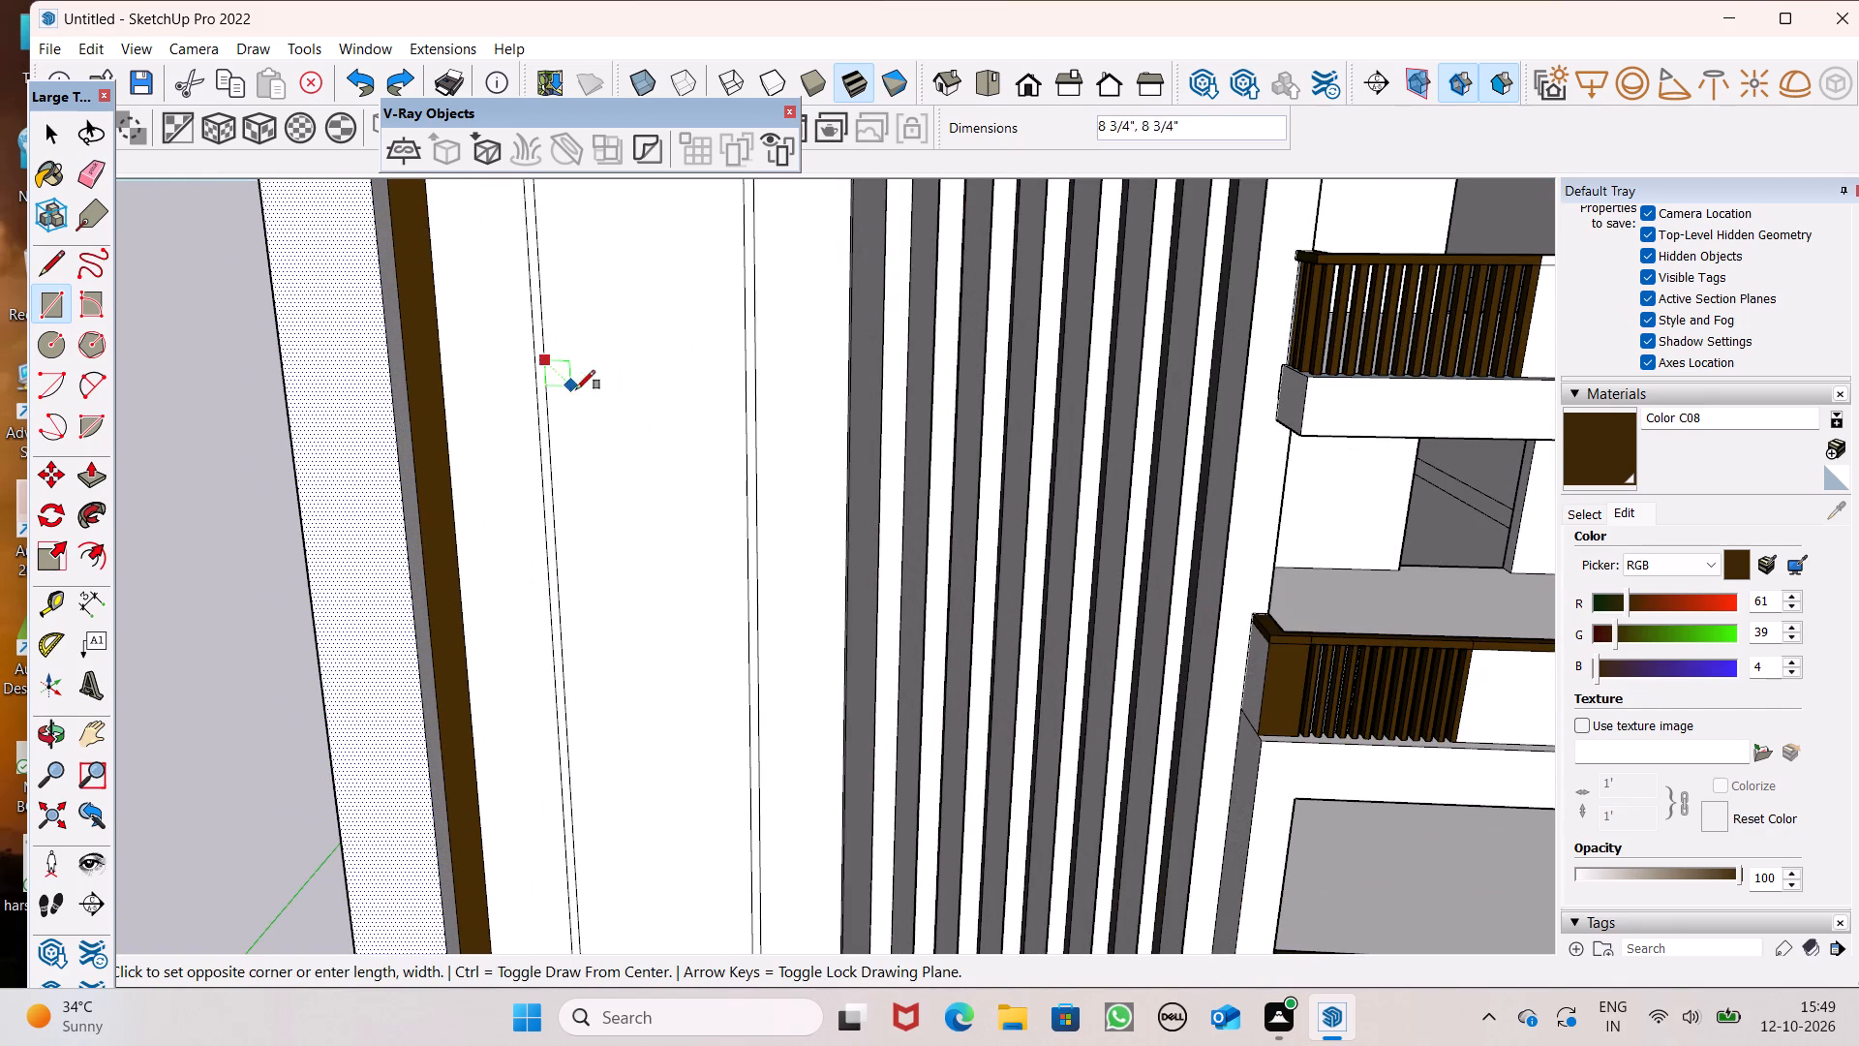
click(743, 452)
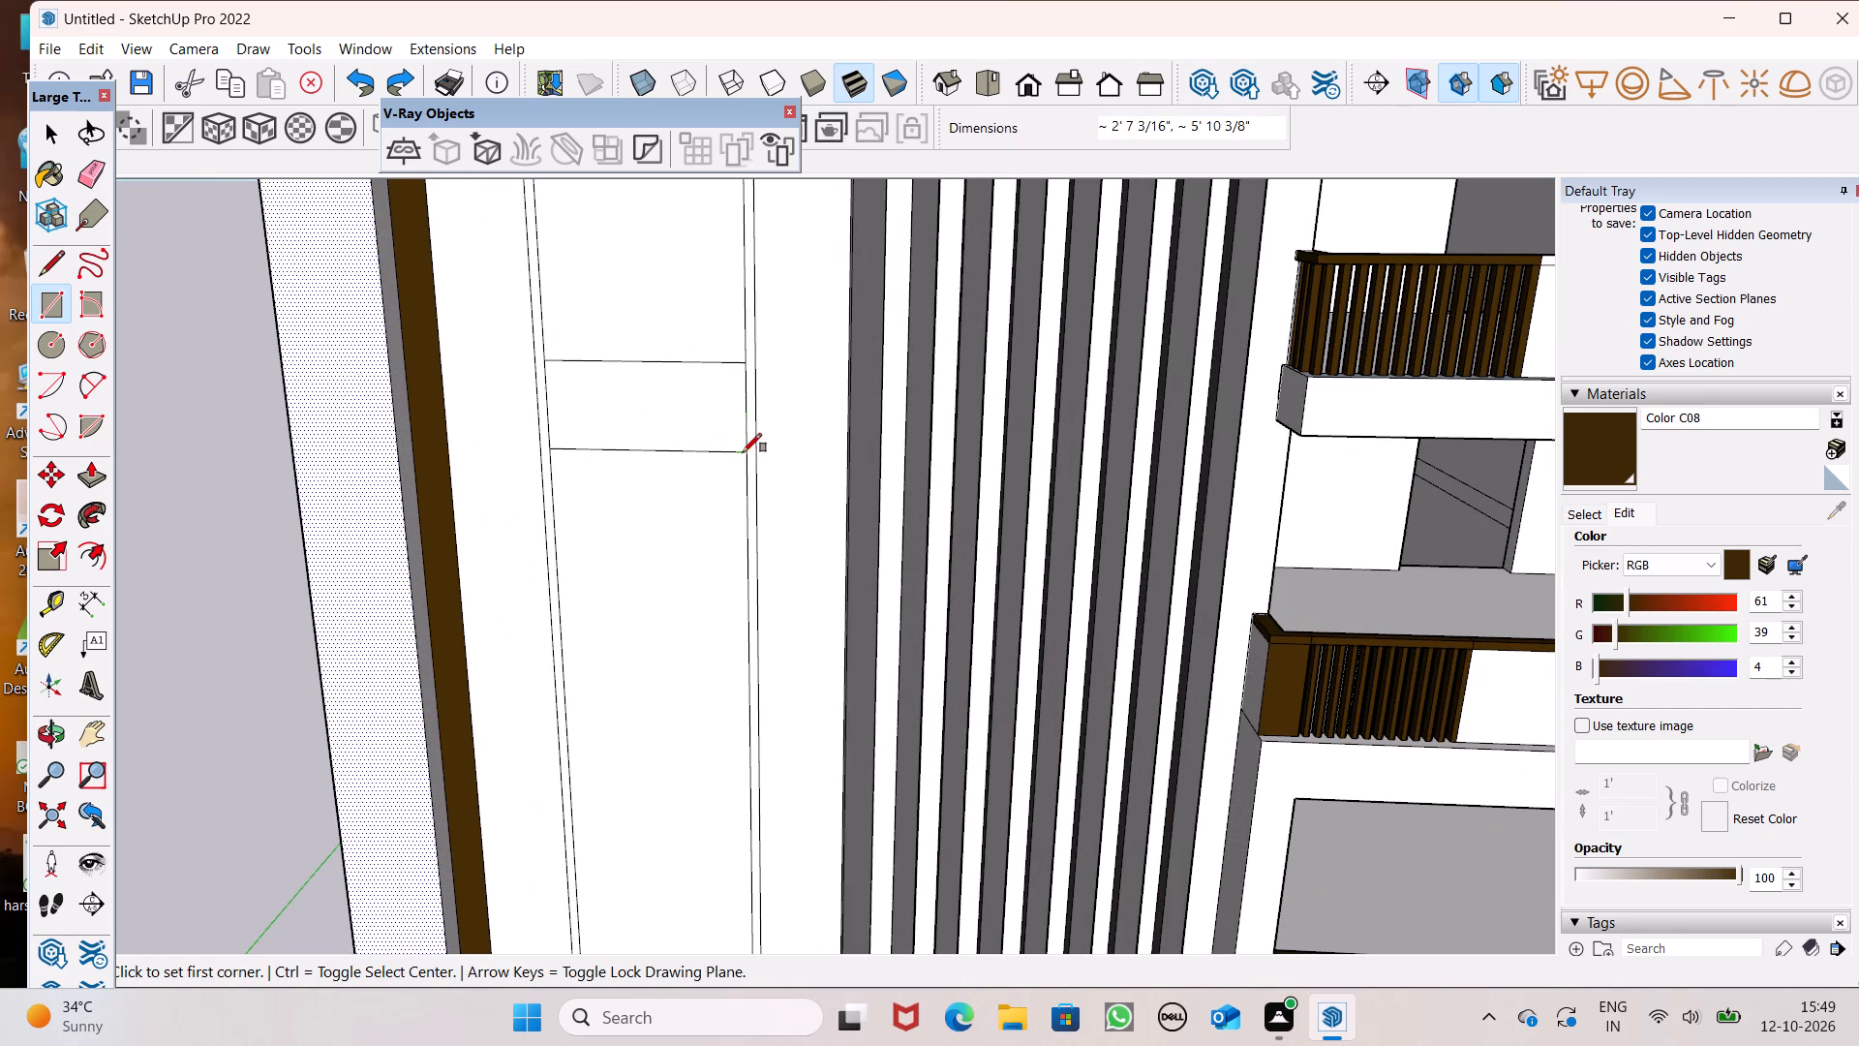
Draw a second rectangular band about 3' high across the panel's inner width, below the upper band near mid-height.
scroll(696, 392, down, 12)
scroll(701, 472, up, 7)
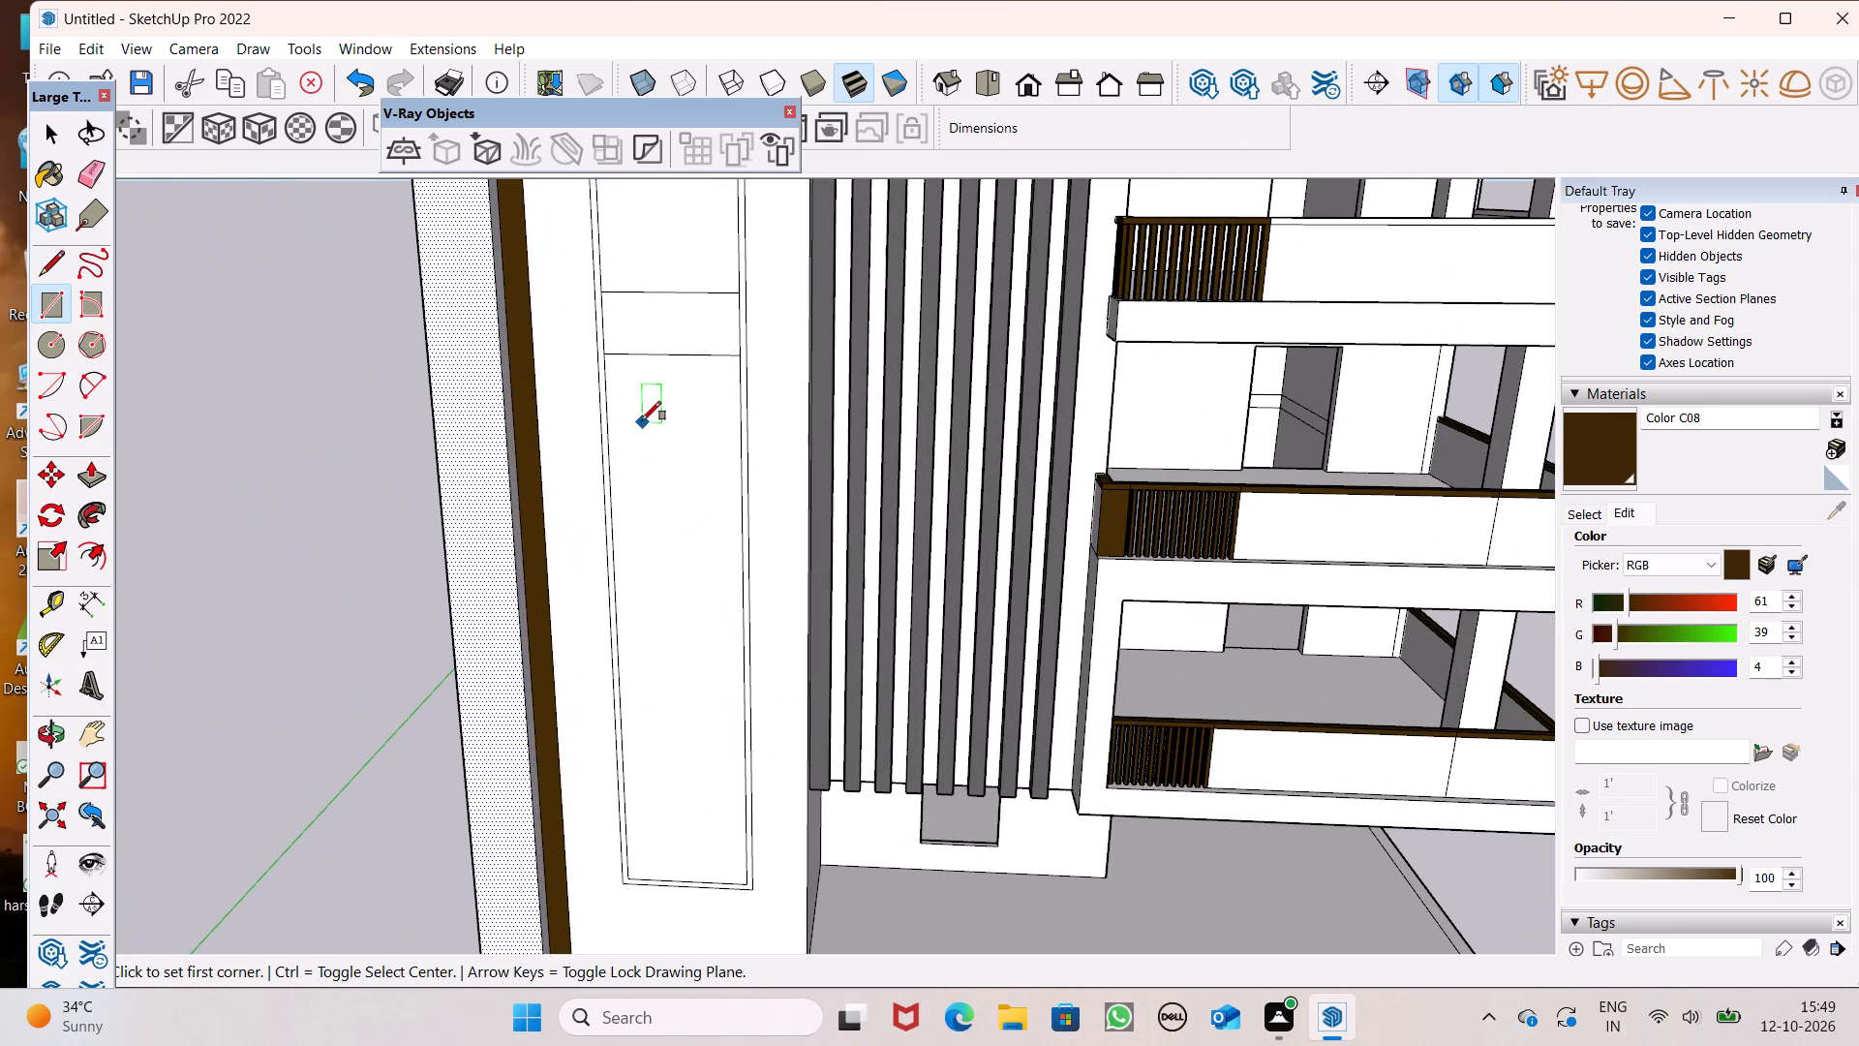
scroll(667, 542, up, 3)
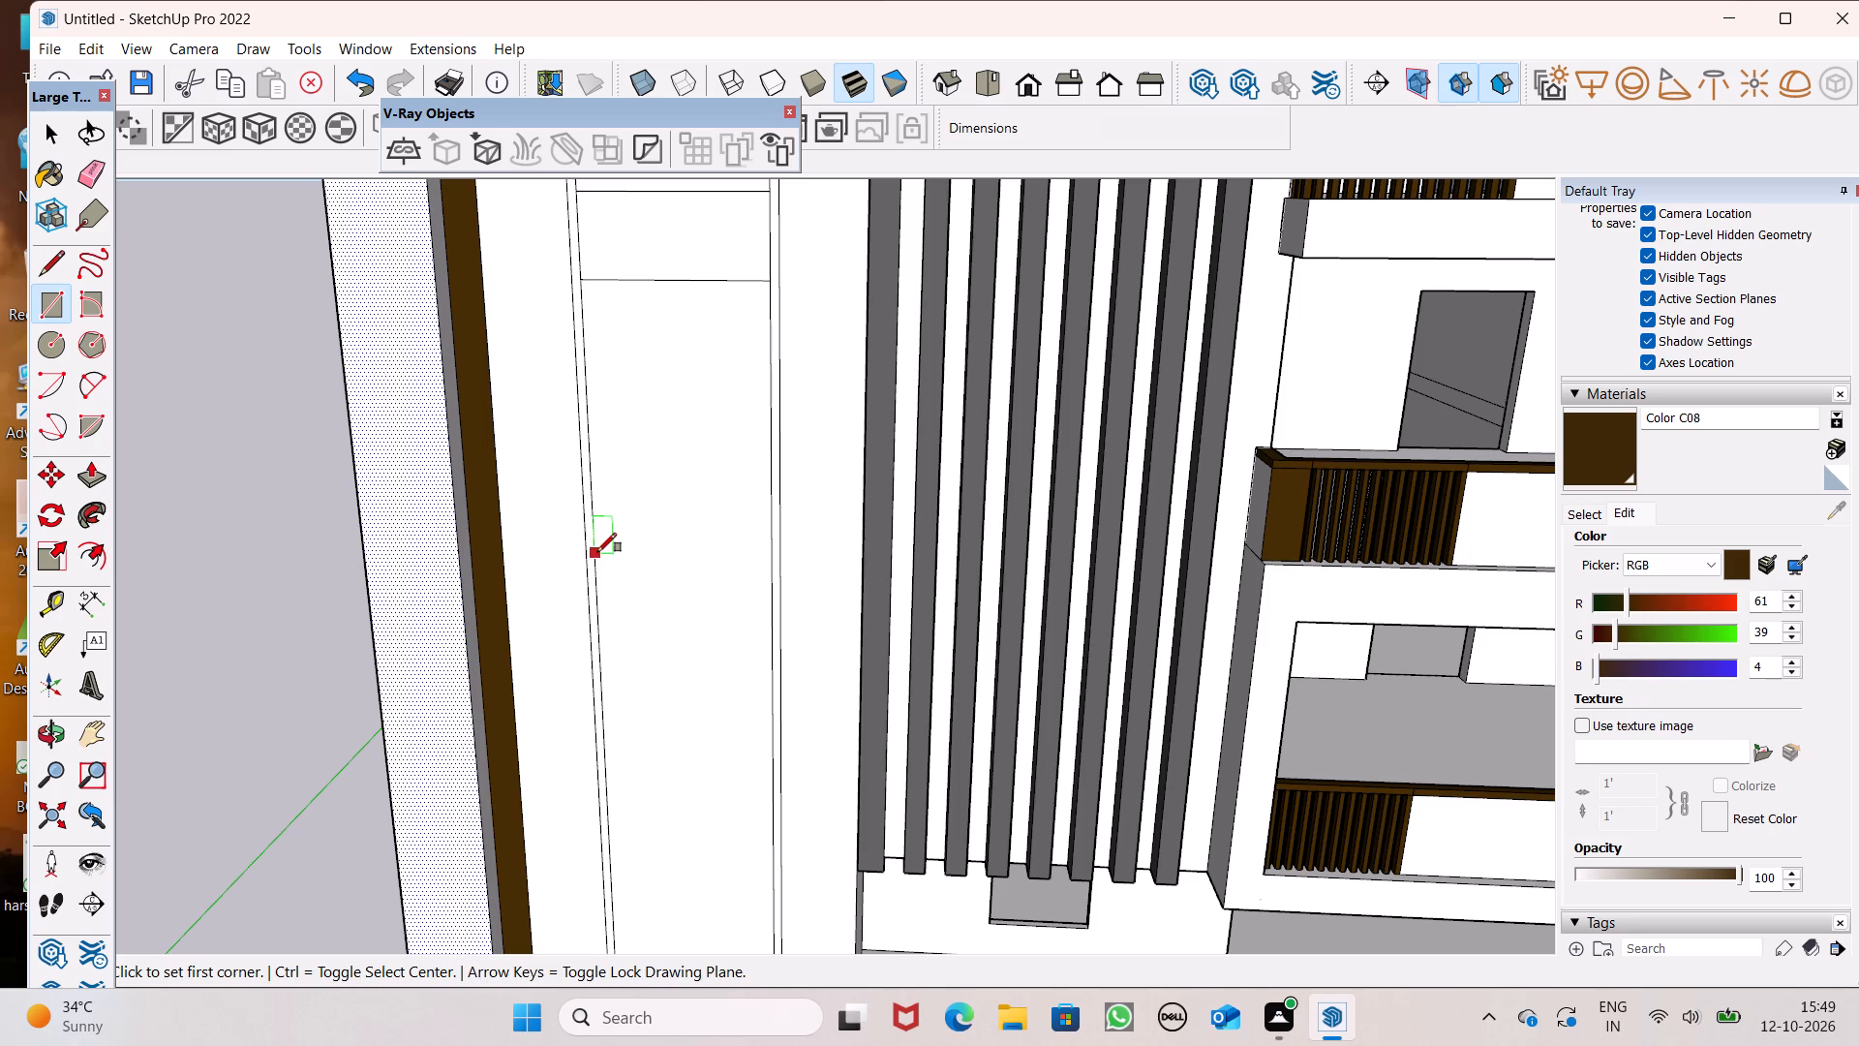
click(597, 542)
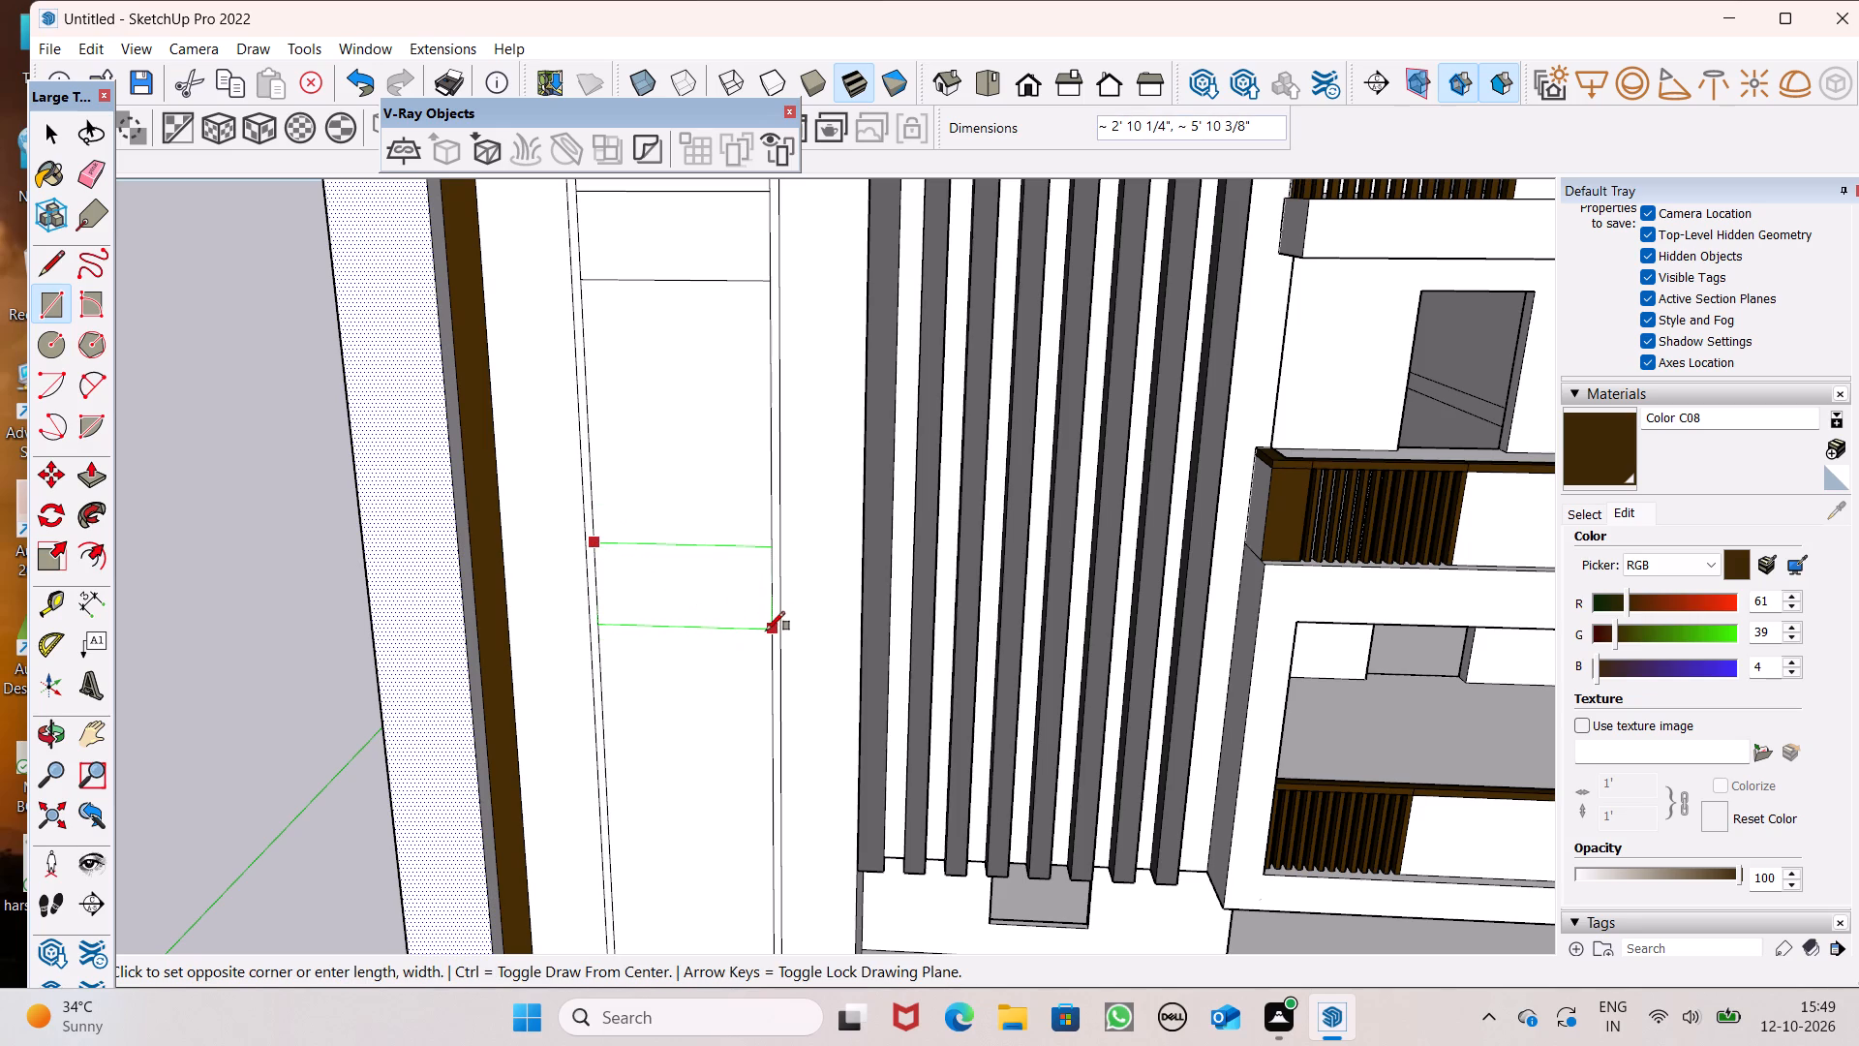
scroll(760, 632, up, 1)
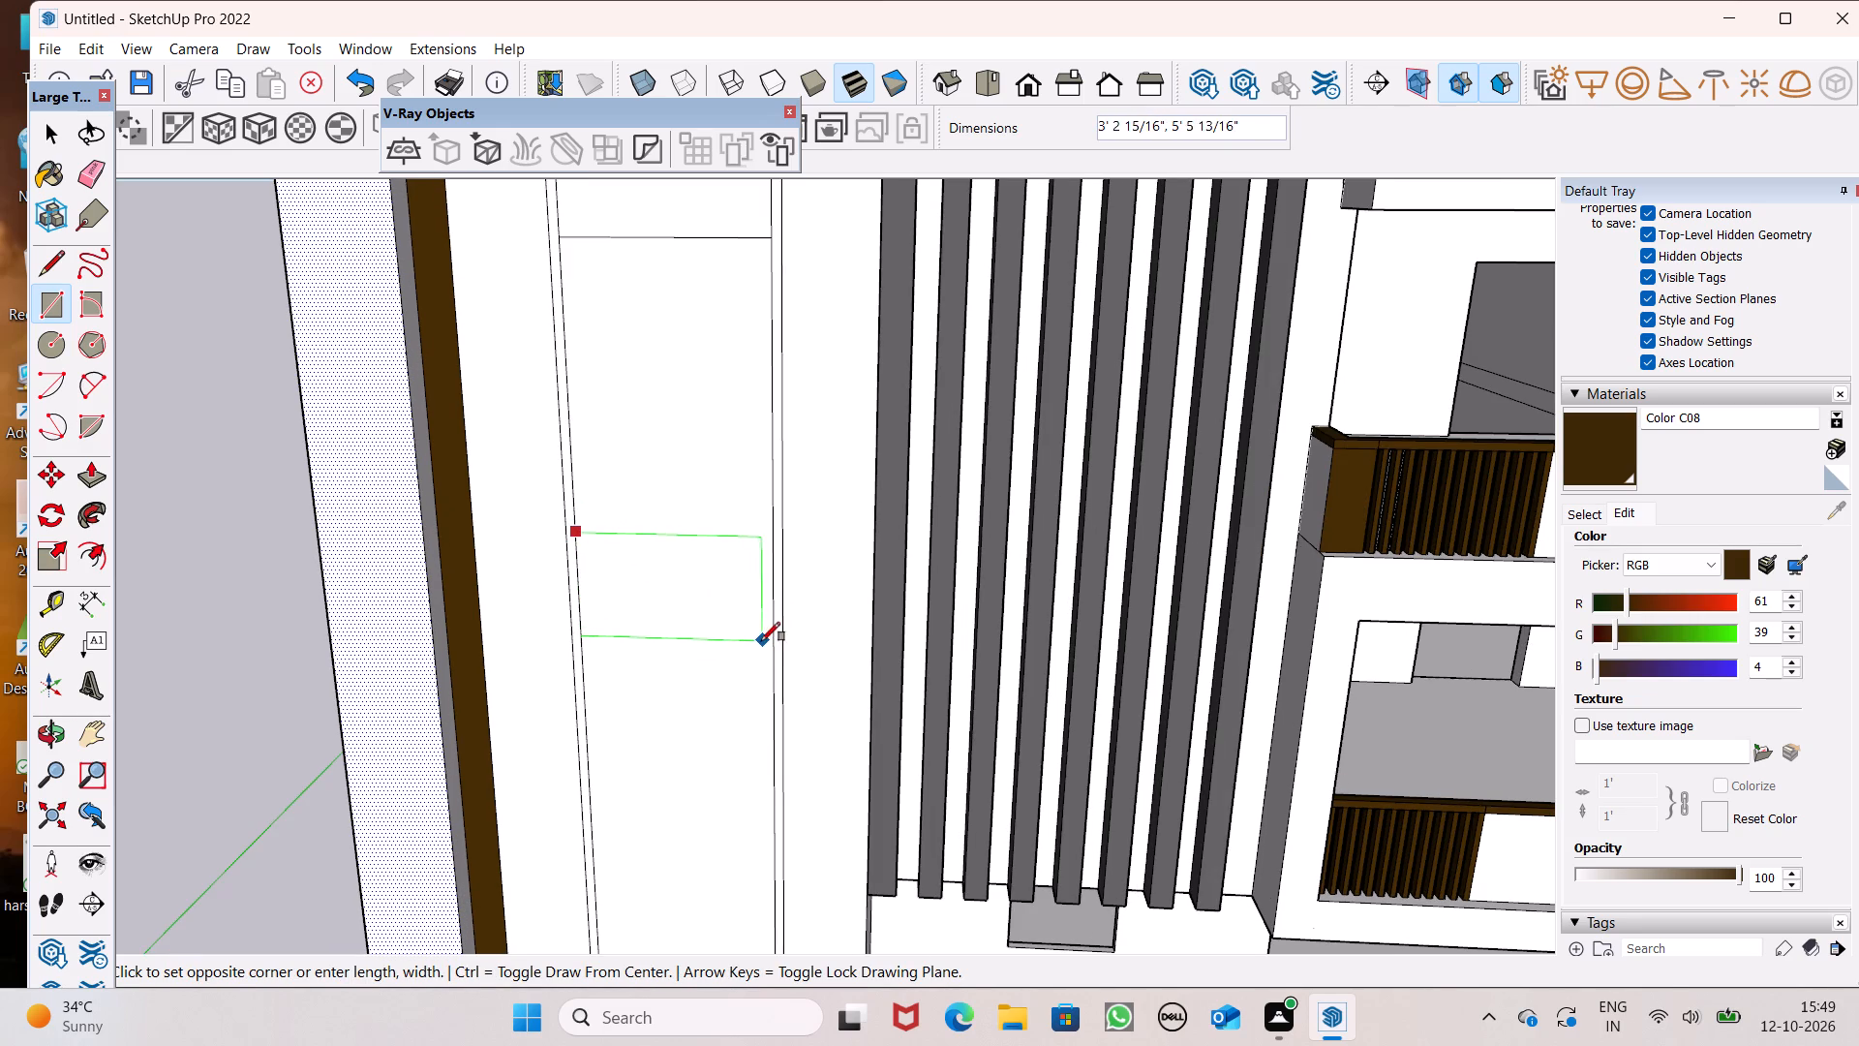
scroll(754, 636, up, 6)
click(785, 632)
scroll(656, 477, down, 2)
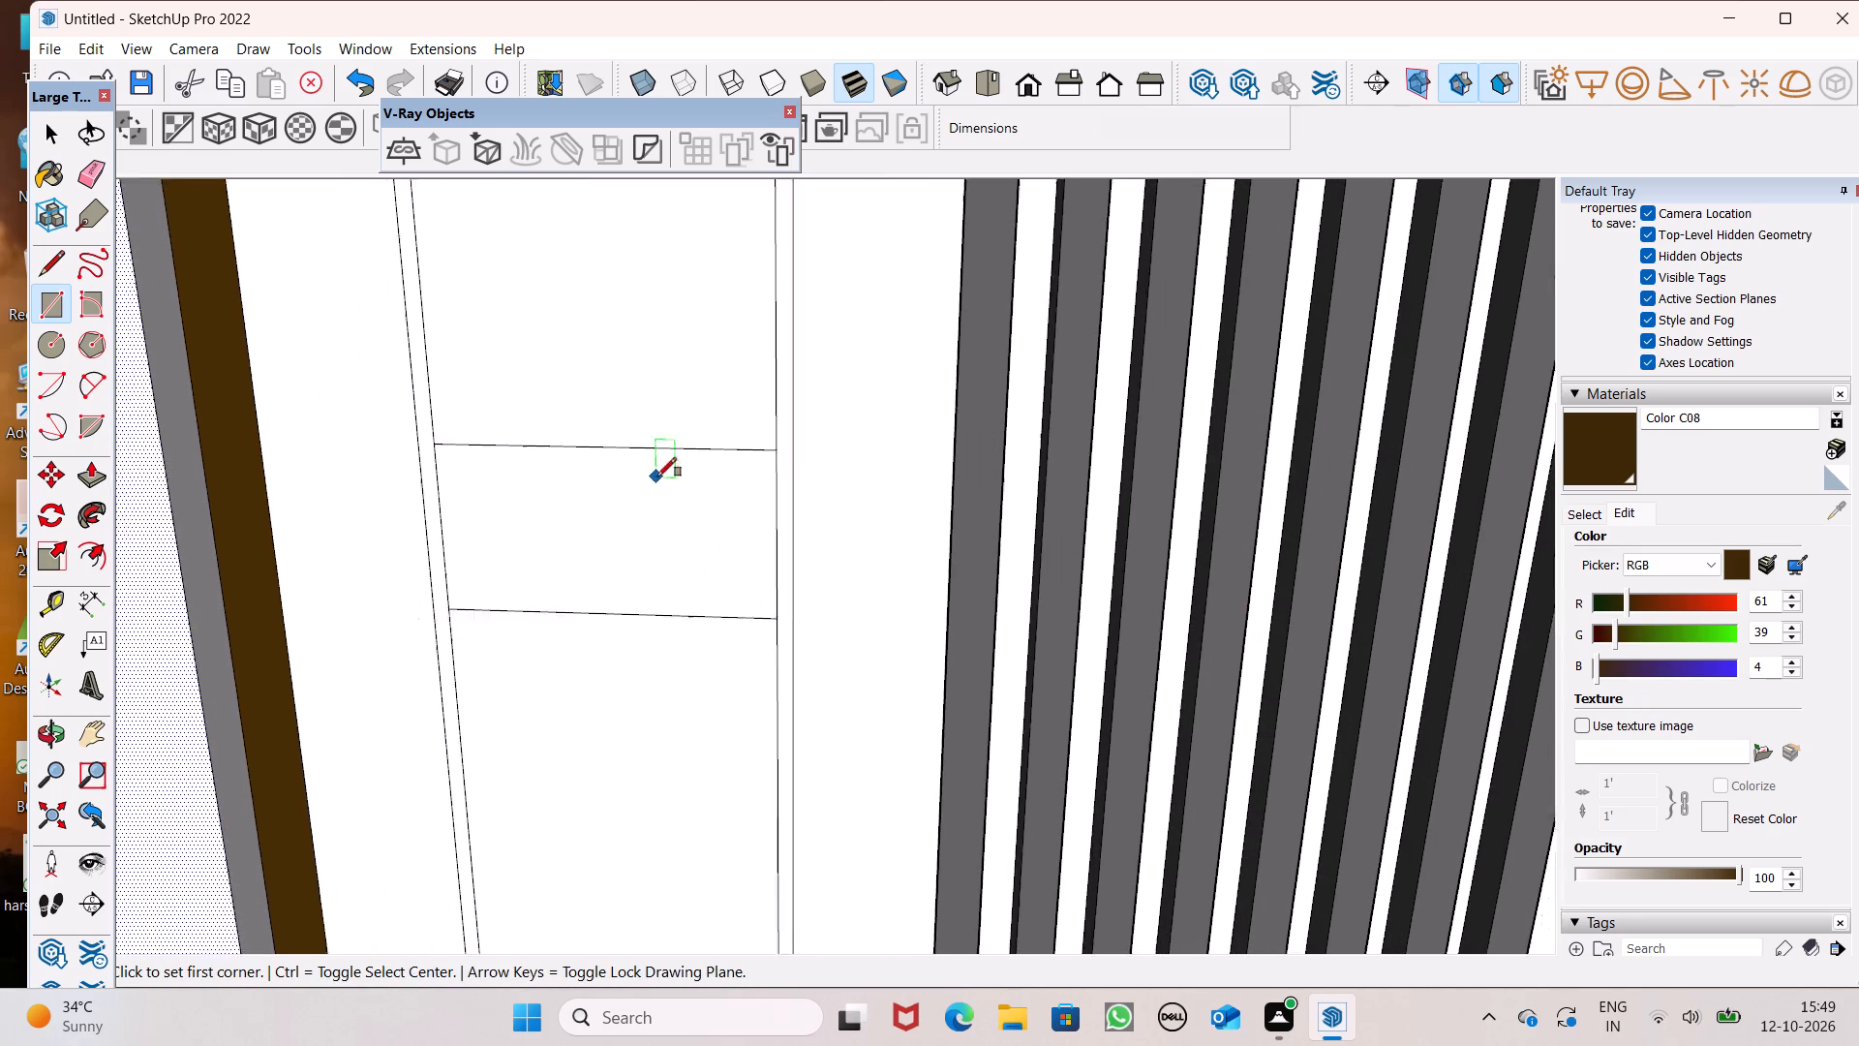
Draw a third rectangular band about 2' 5" high by 5' 10" wide across the lower part of the panel's interior.
scroll(657, 477, down, 10)
scroll(744, 610, down, 5)
middle_drag(752, 688, 754, 576)
scroll(751, 652, up, 1)
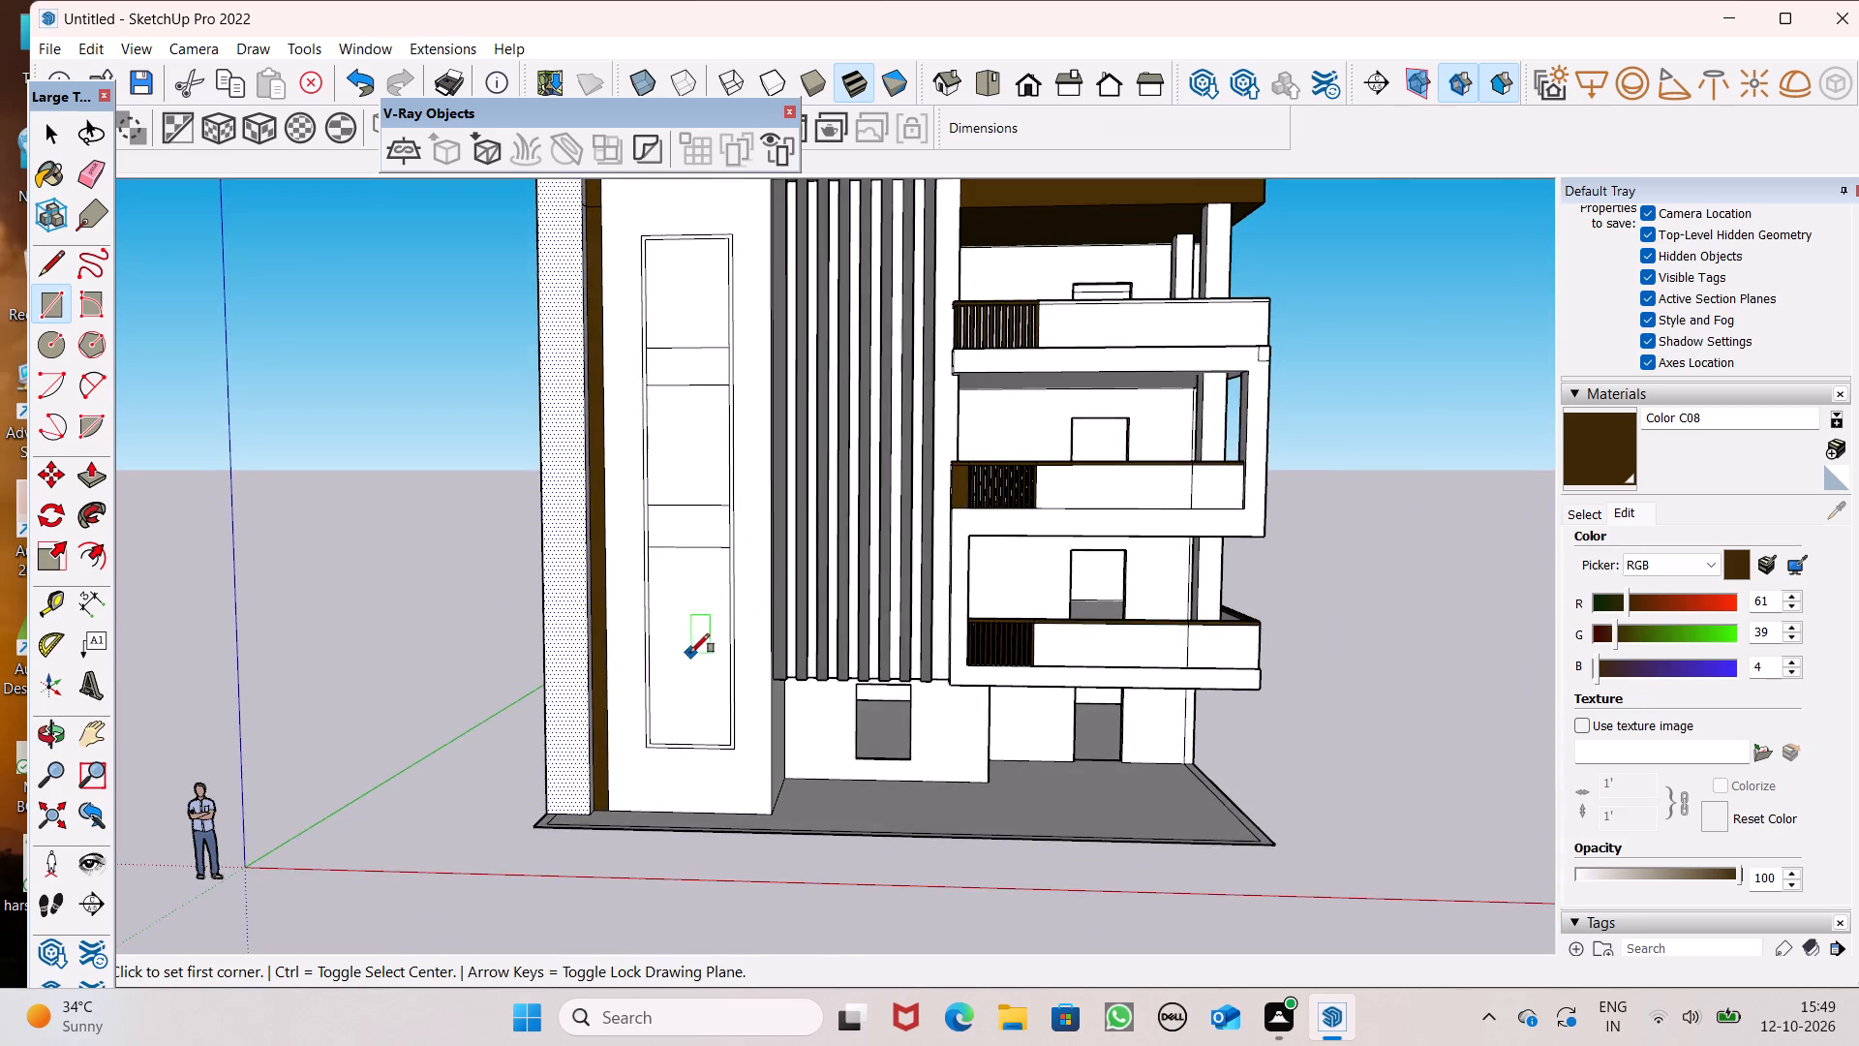
scroll(687, 654, up, 5)
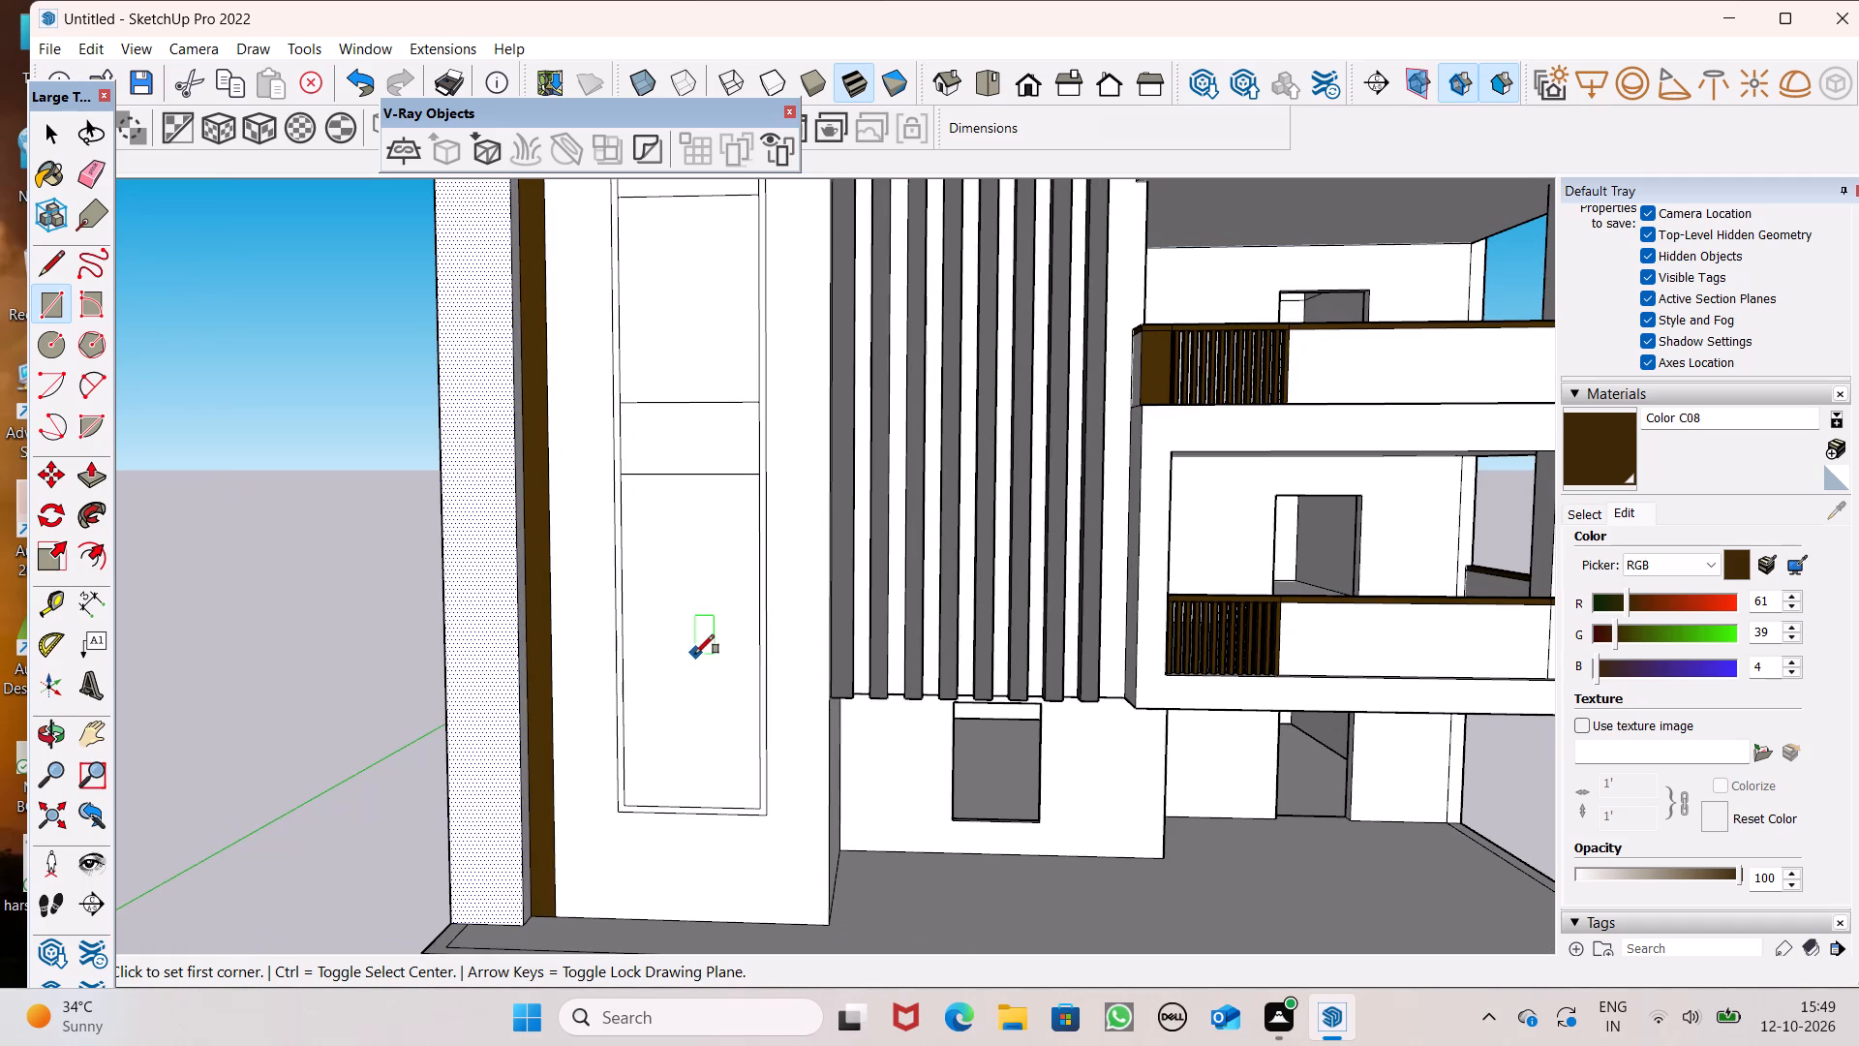
scroll(642, 630, up, 3)
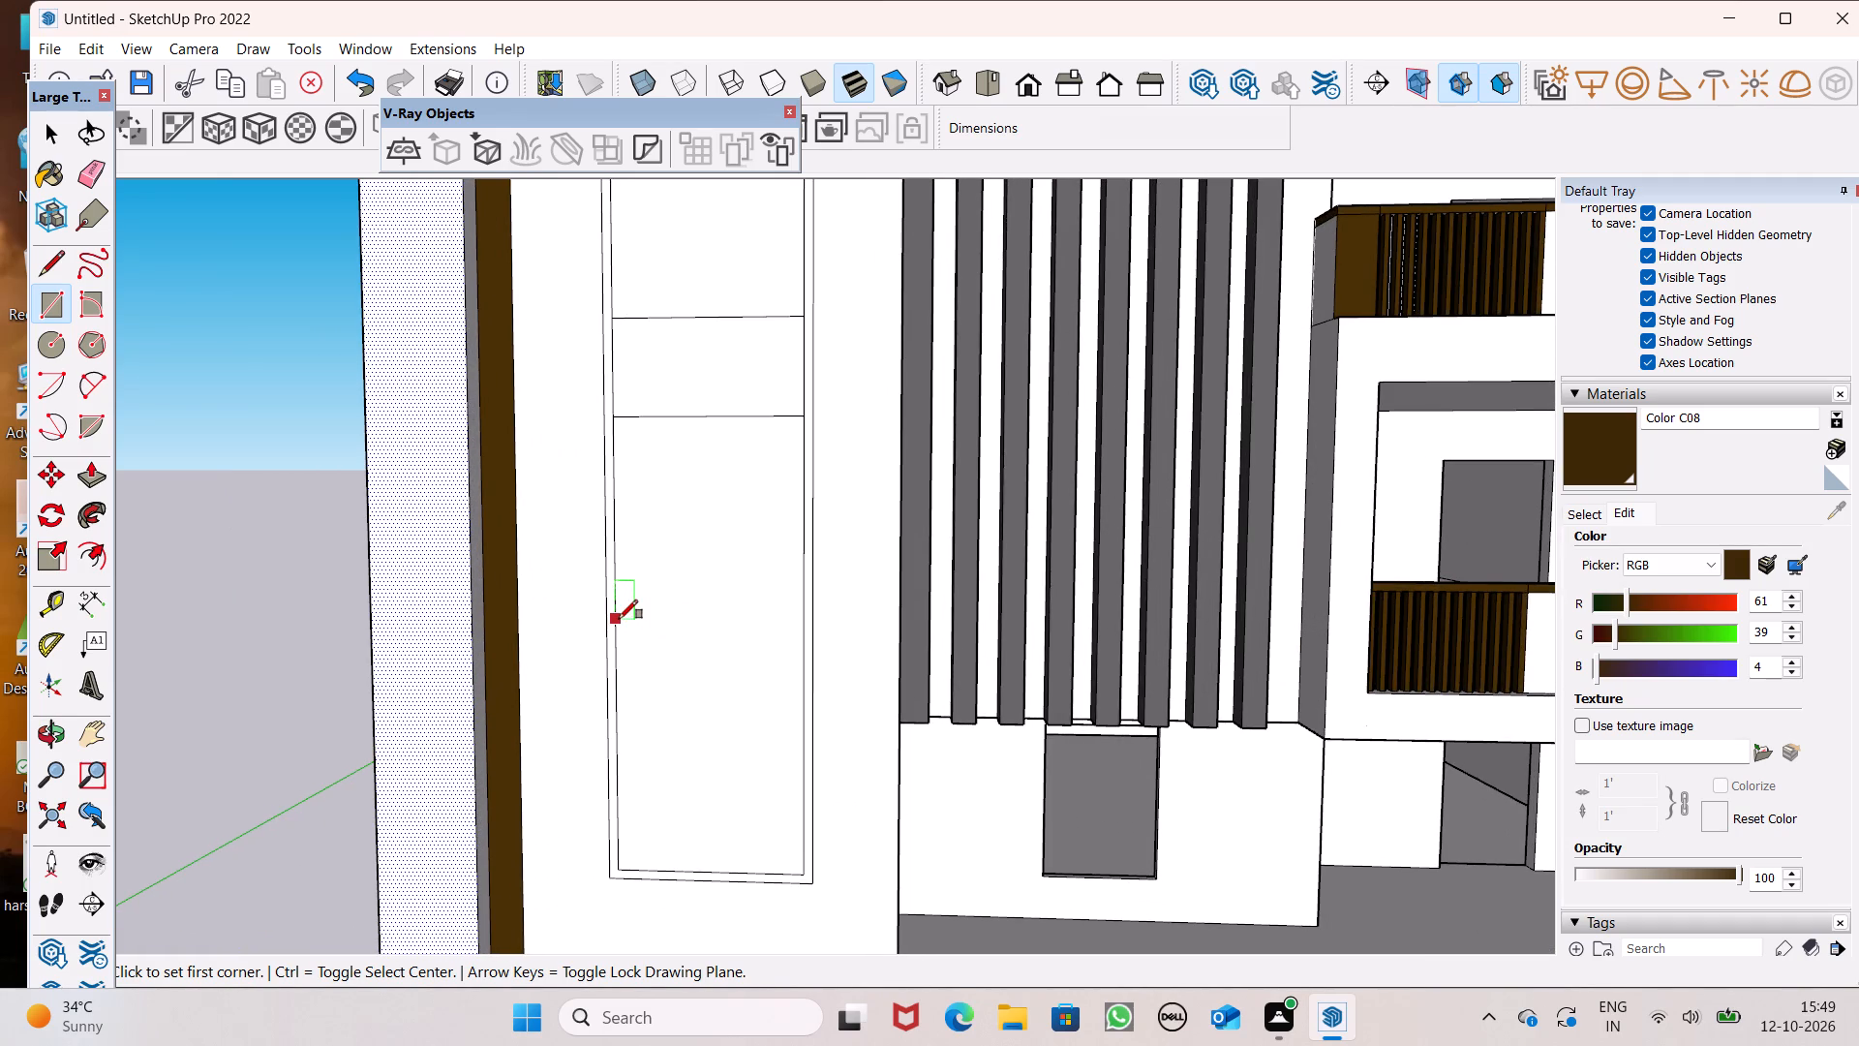
click(619, 617)
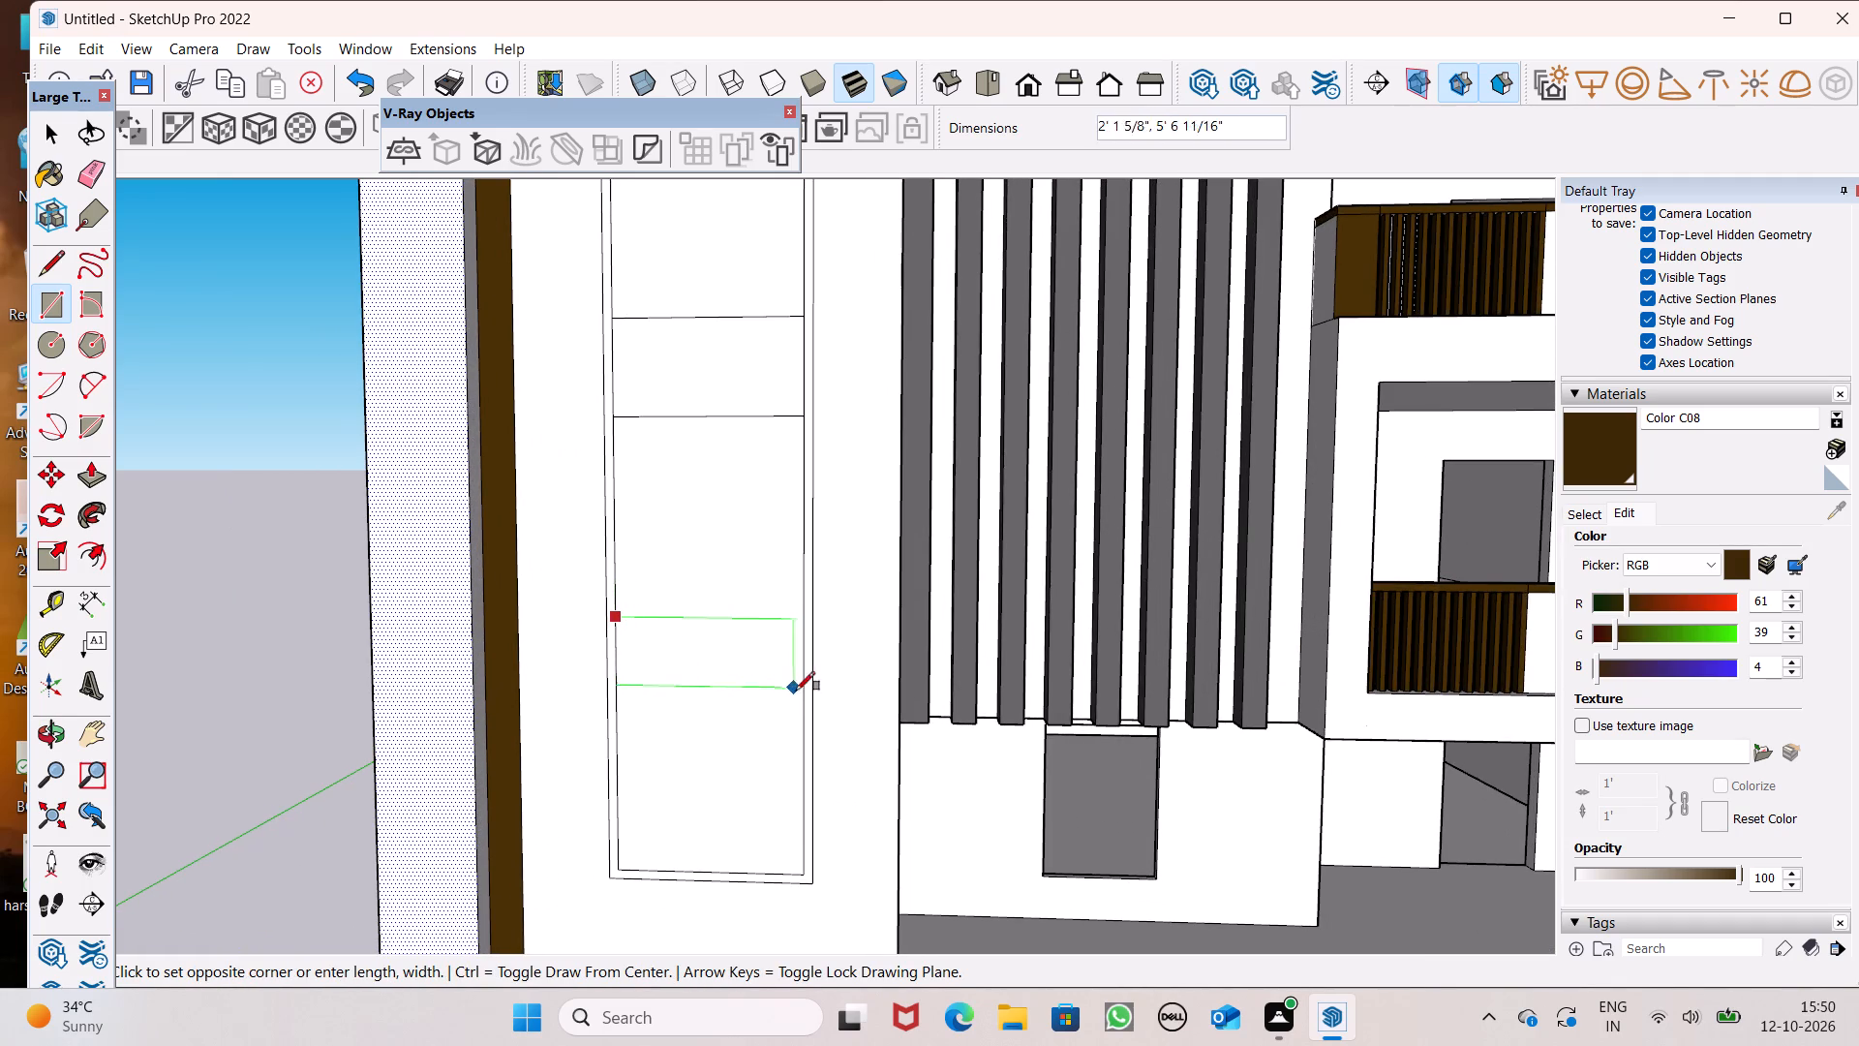
click(798, 696)
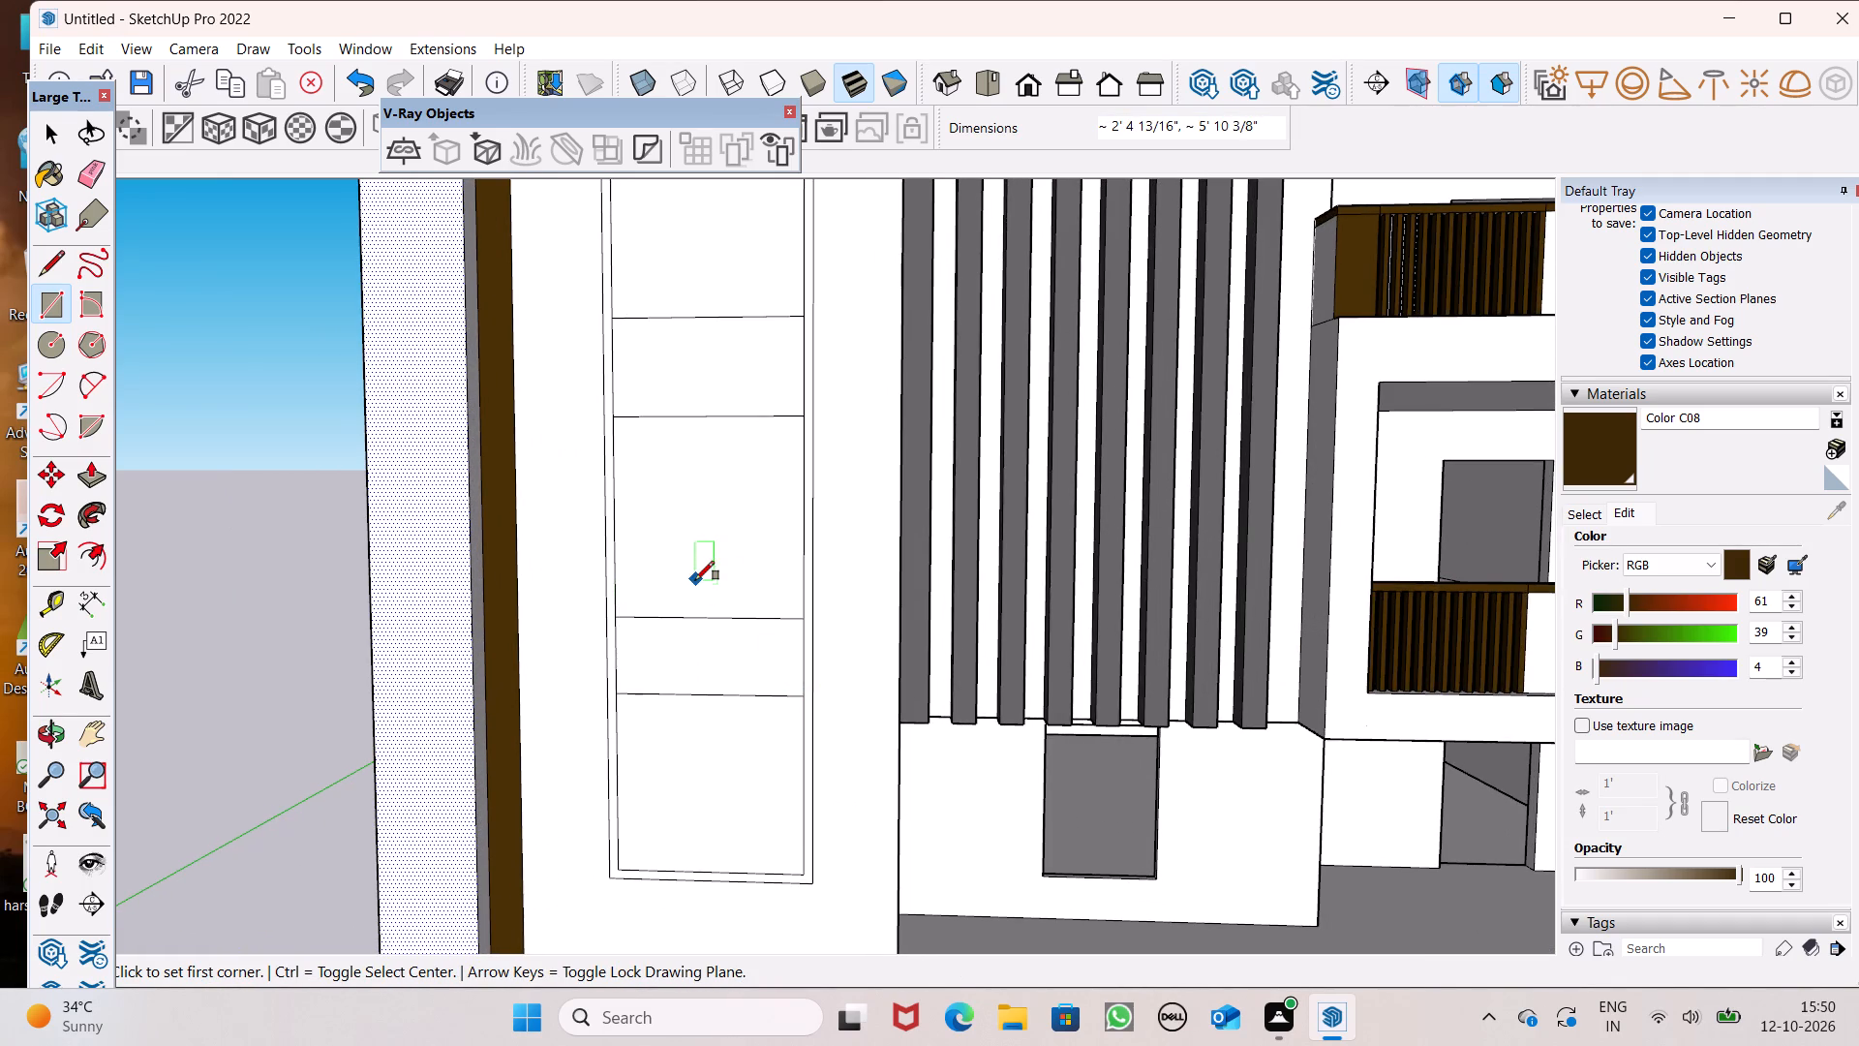
key(space)
Draw a vertical centre line from the panel's inner top edge down to the upper band.
scroll(675, 570, down, 3)
scroll(723, 663, down, 3)
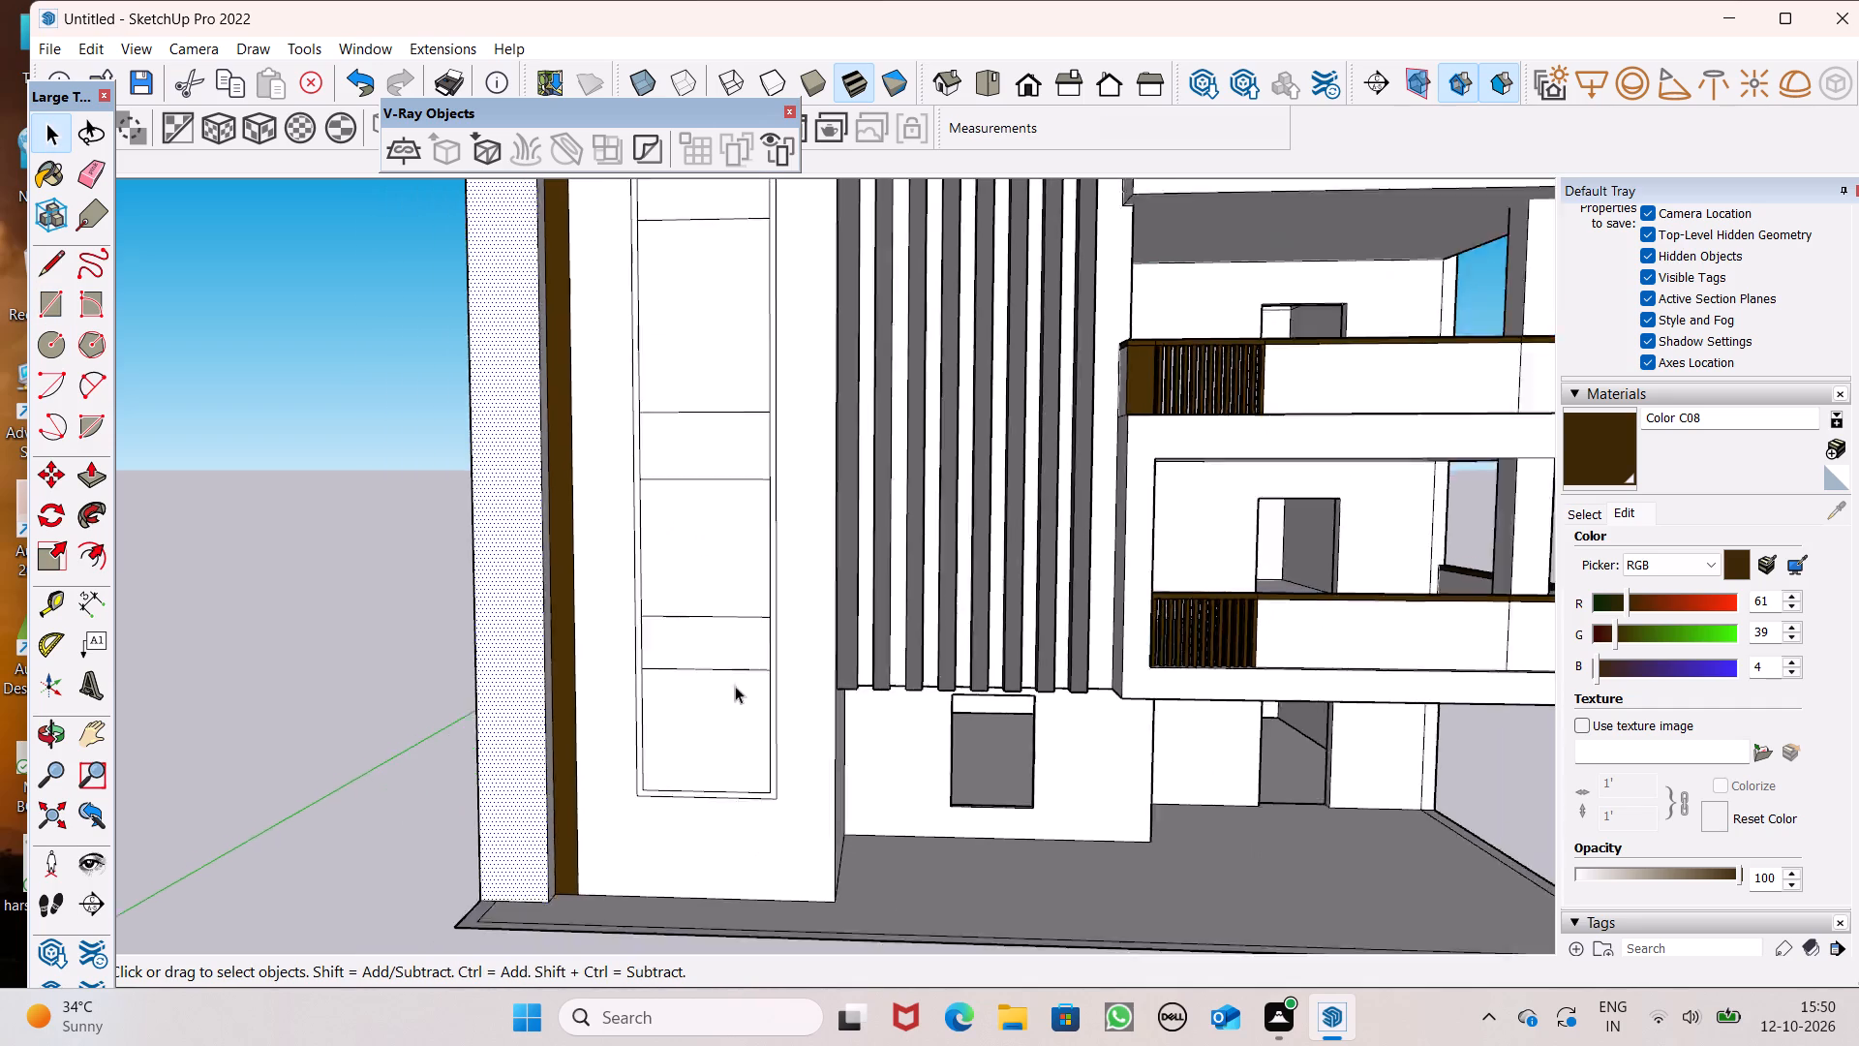
scroll(735, 686, down, 4)
scroll(818, 678, down, 5)
middle_drag(828, 767, 823, 830)
middle_drag(822, 831, 810, 811)
scroll(765, 615, up, 6)
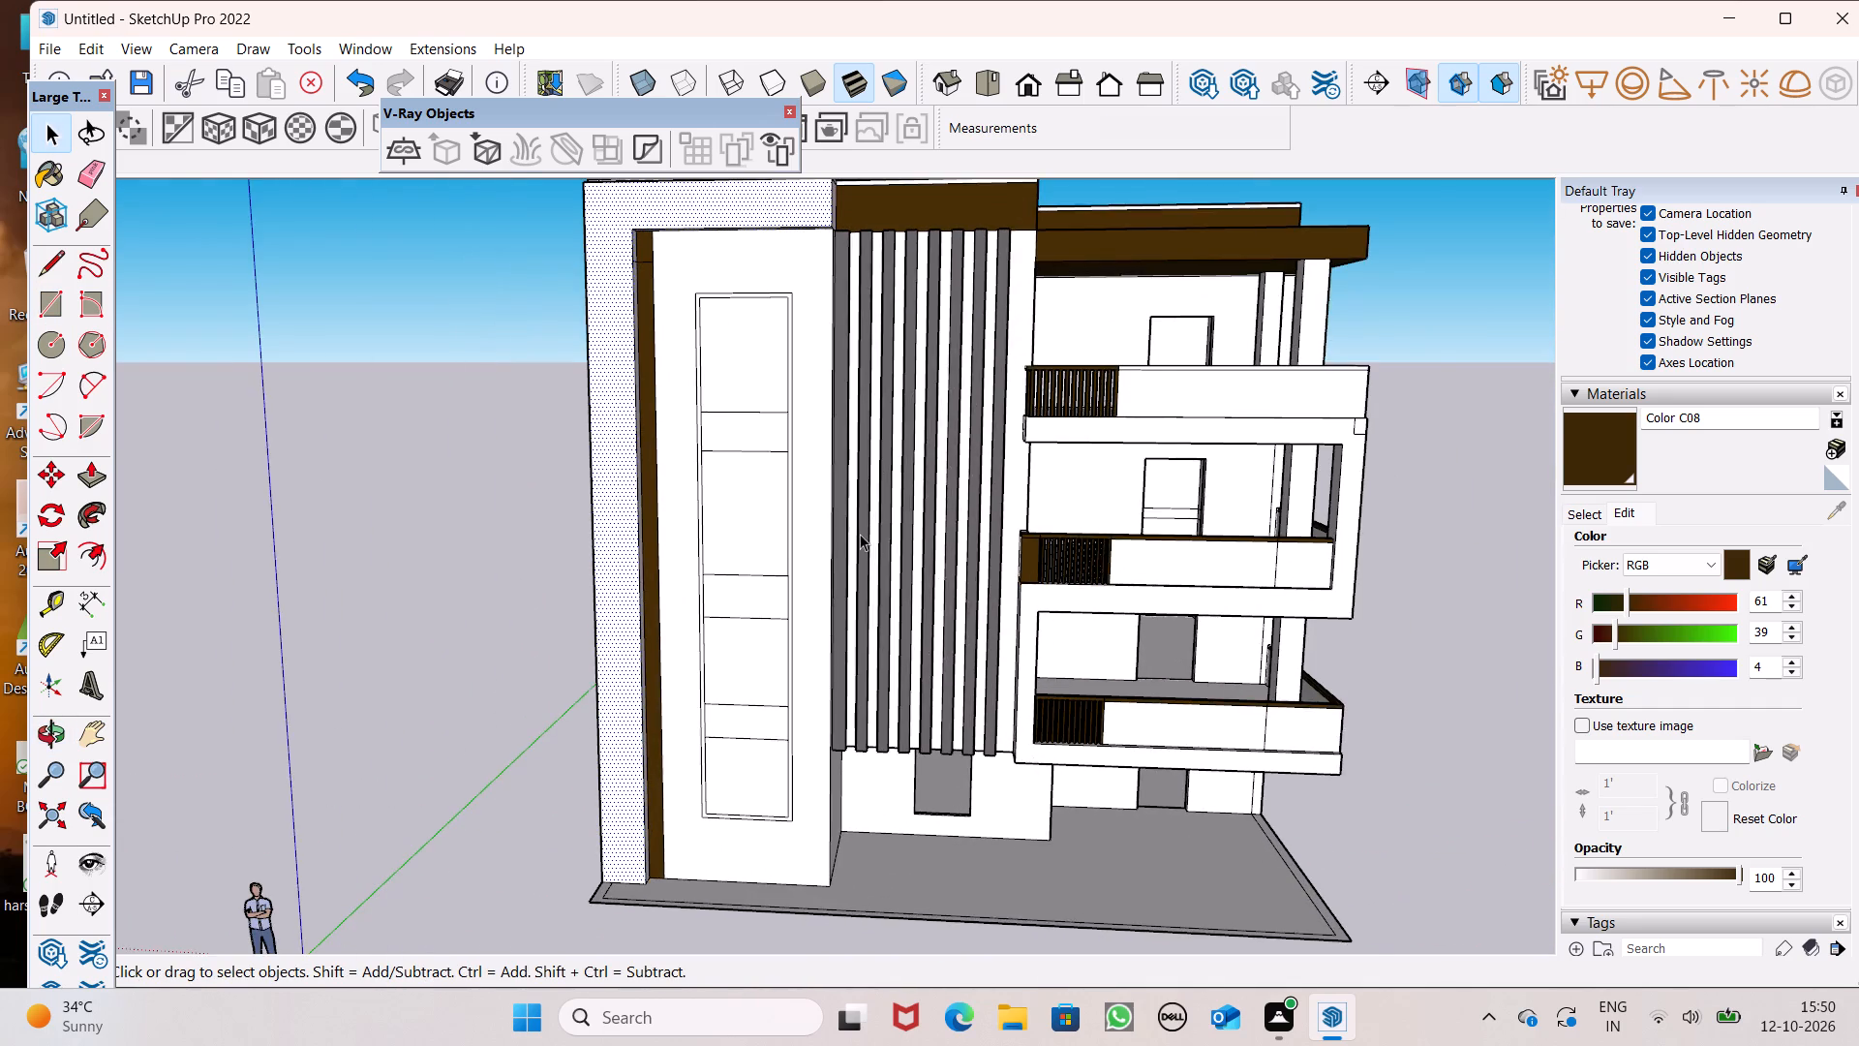
scroll(860, 534, up, 1)
click(60, 270)
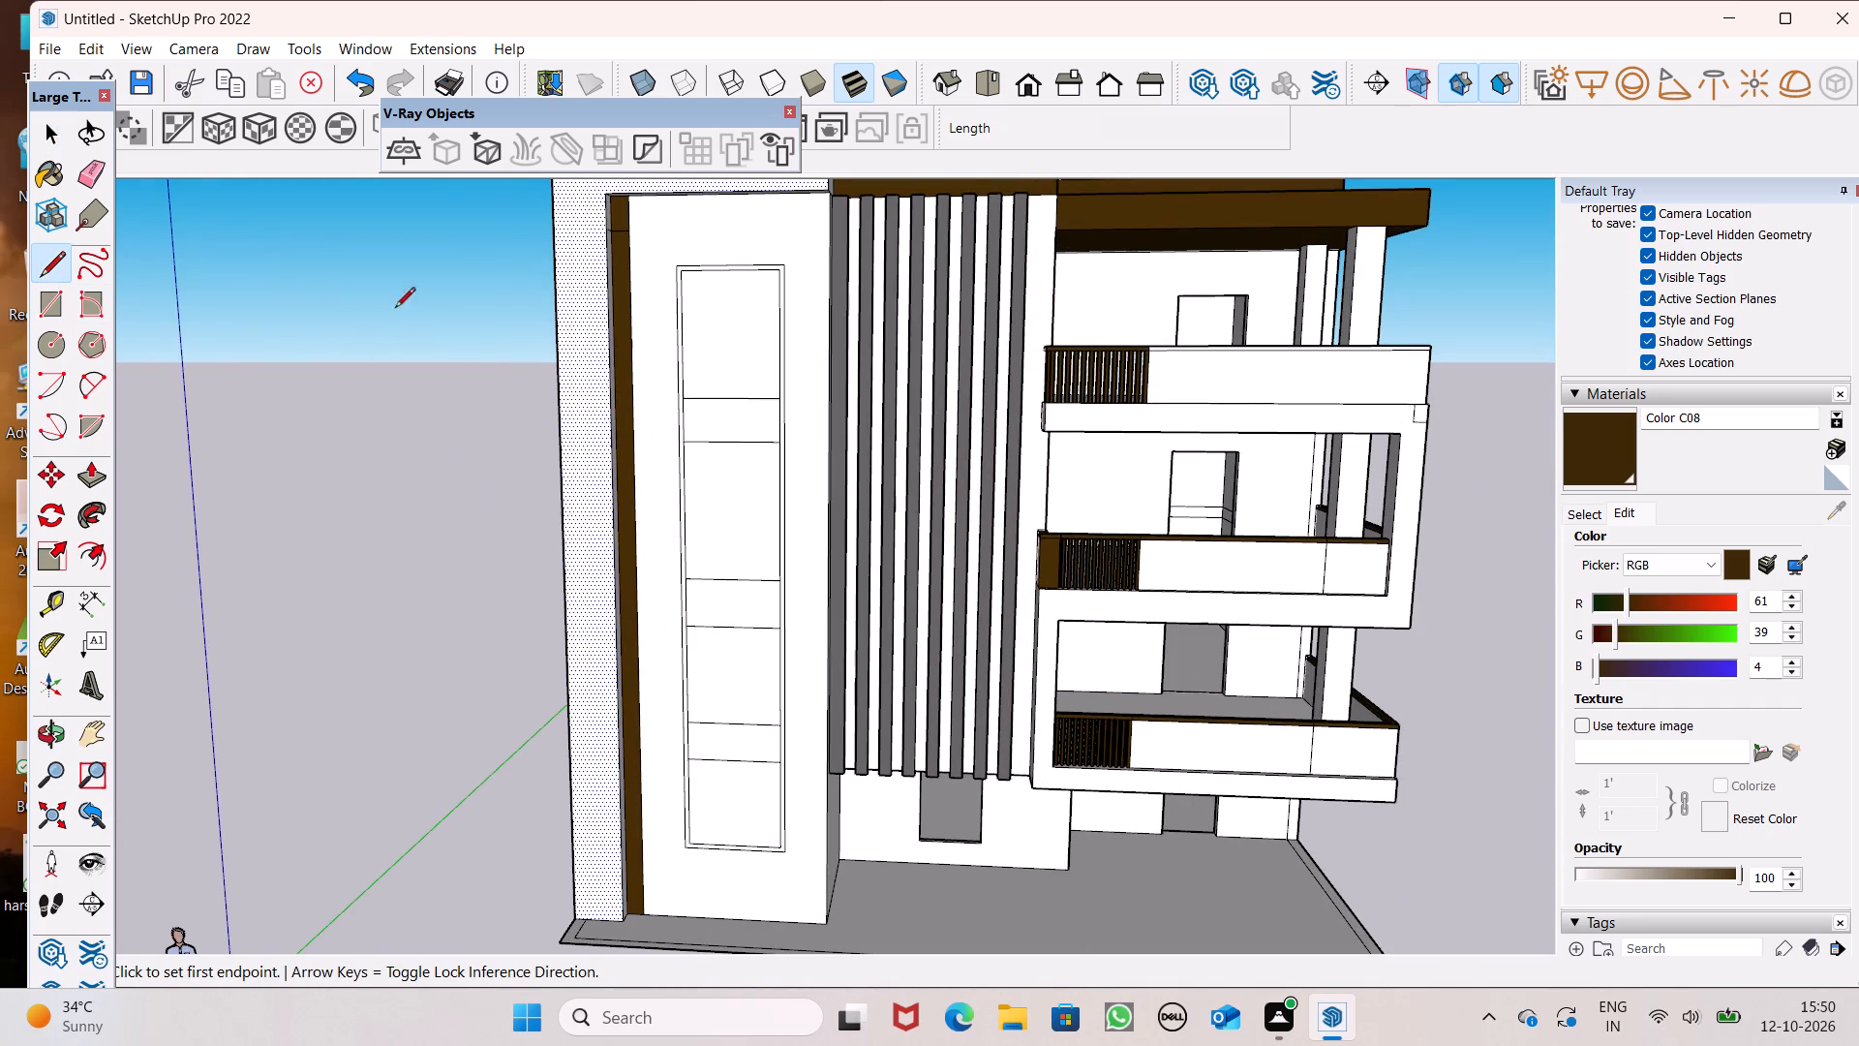
scroll(564, 271, up, 6)
click(844, 271)
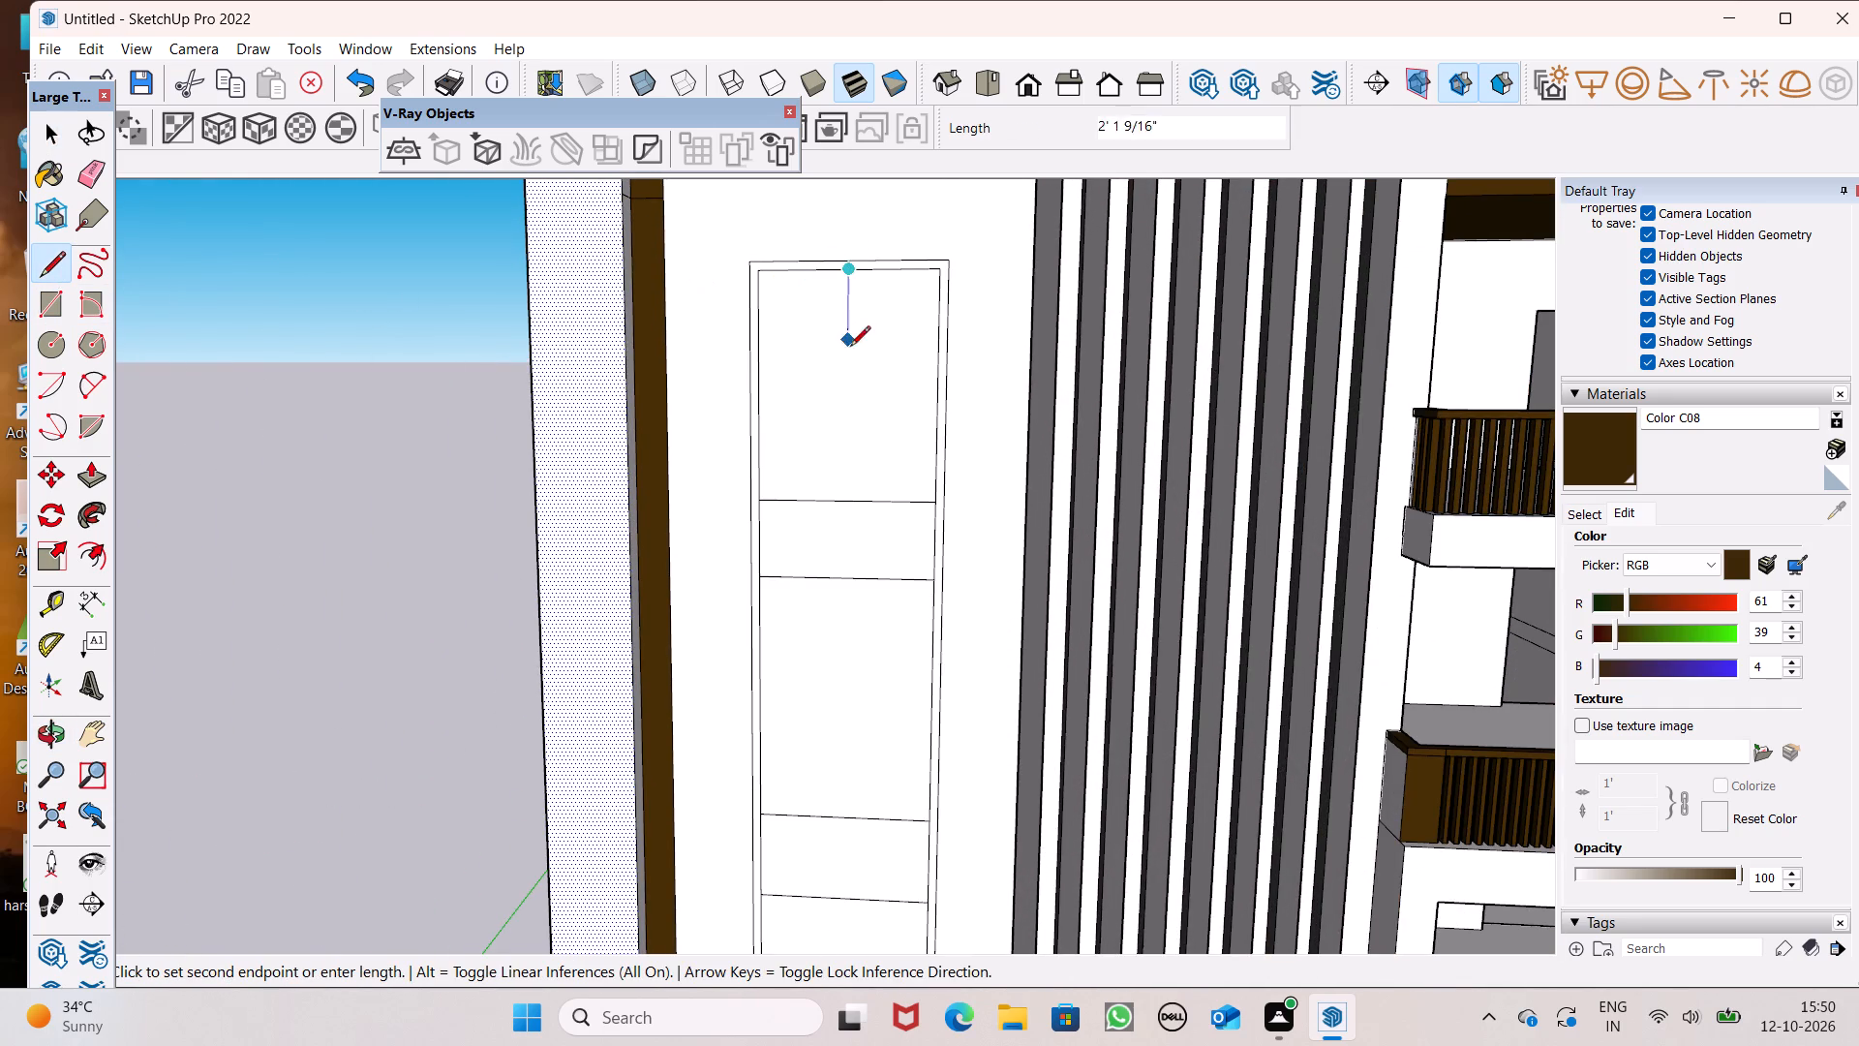
click(849, 498)
Draw vertical centre lines in the panel's three remaining sections, between the bands and from the lowest band to the inner bottom edge.
scroll(875, 286, down, 6)
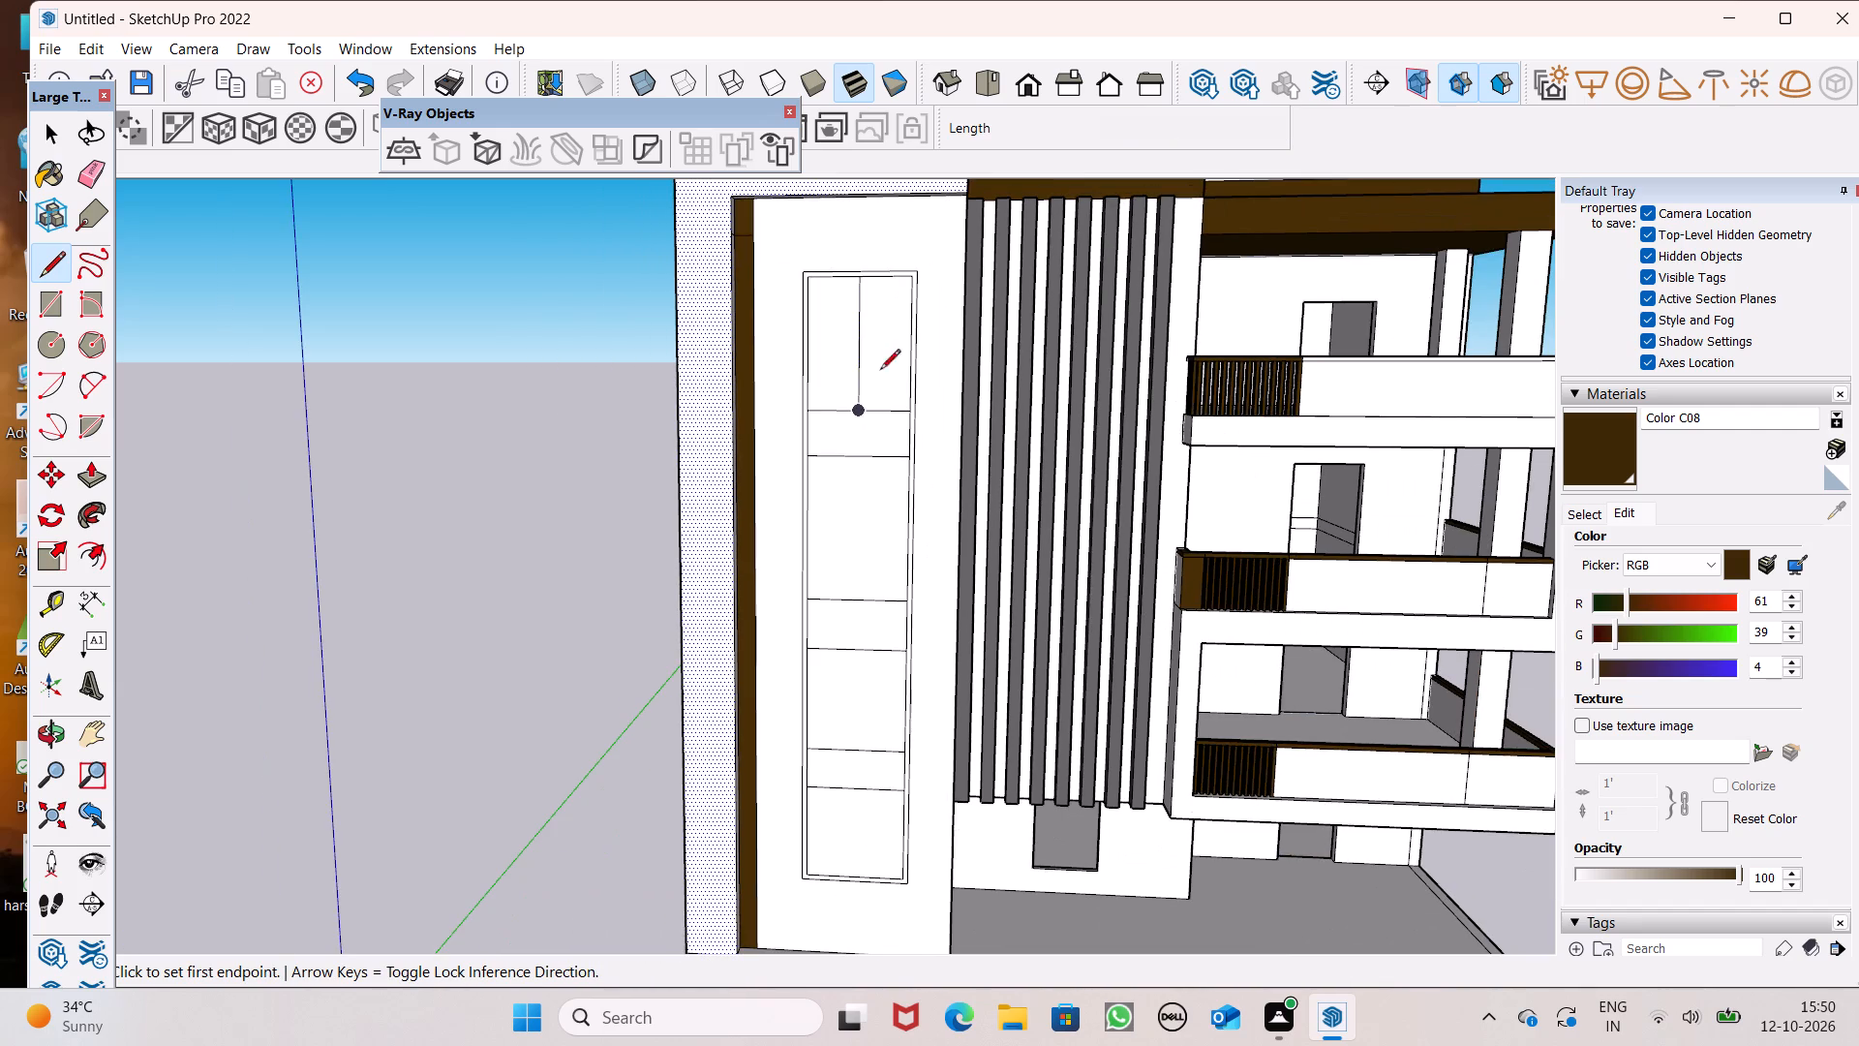
click(859, 460)
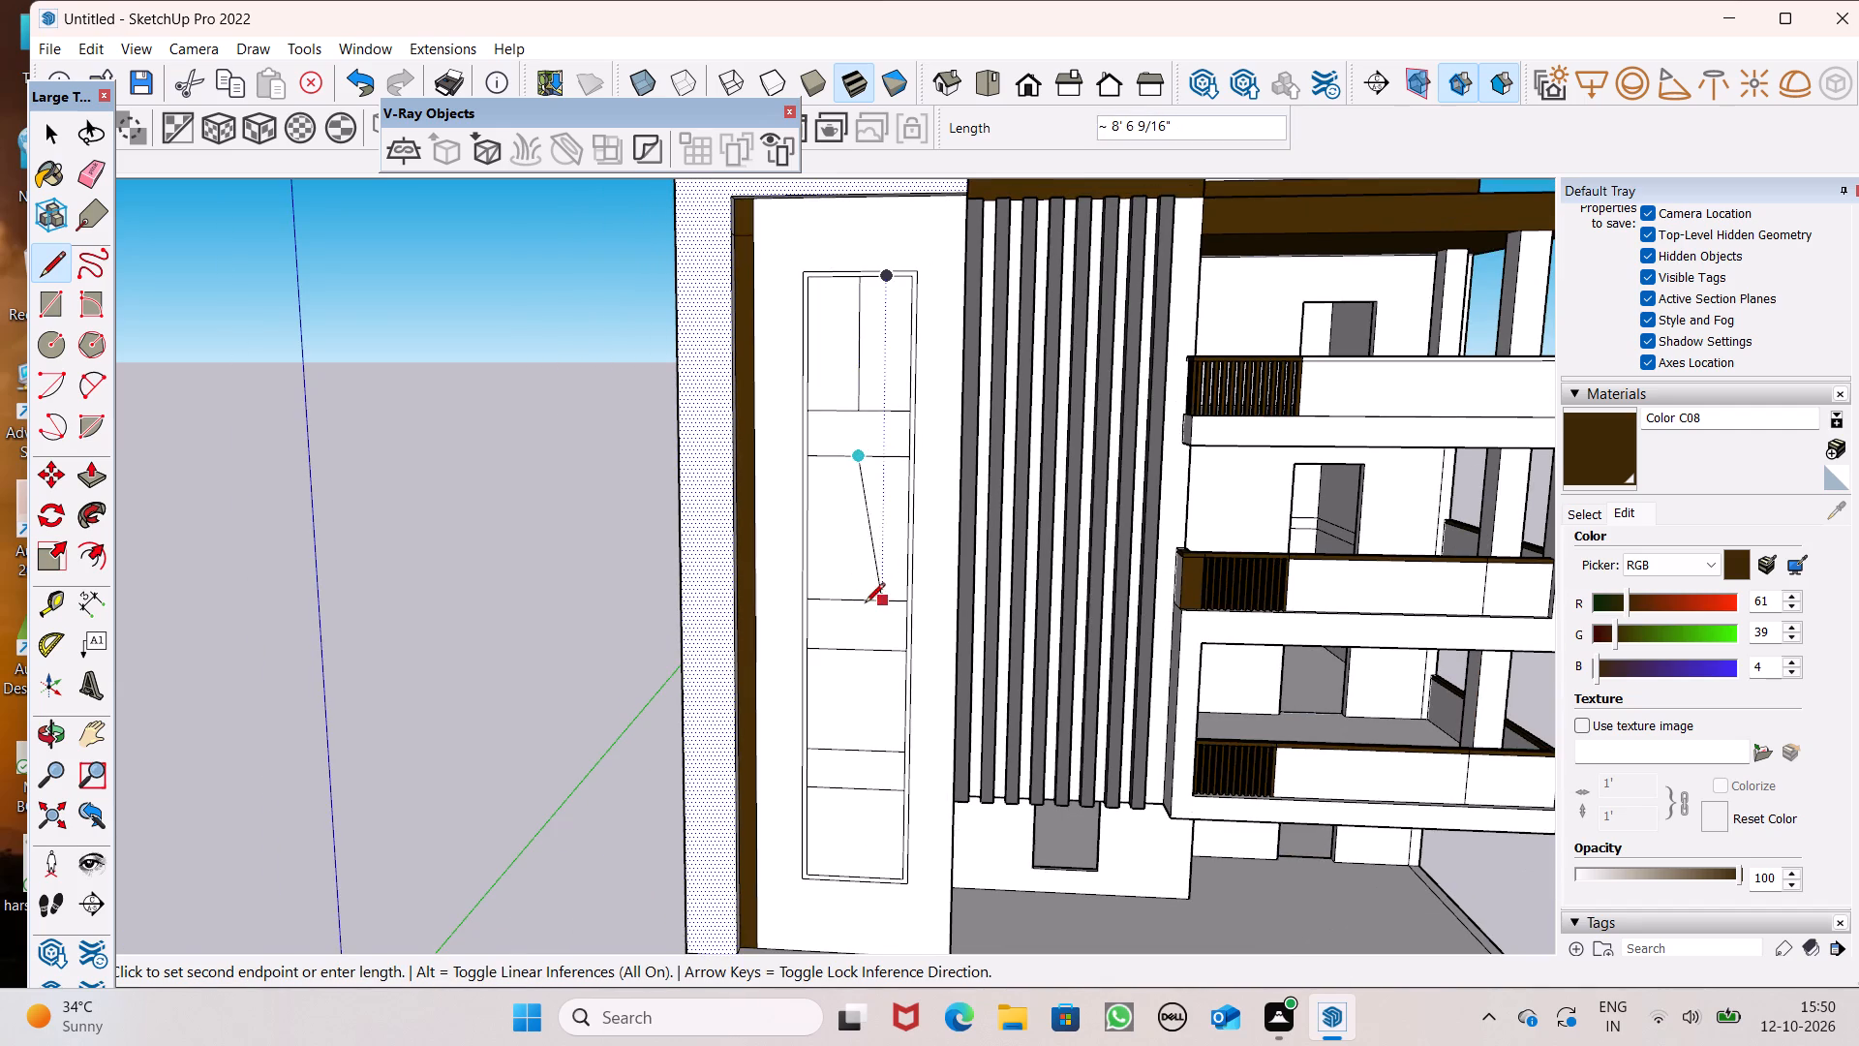
click(865, 604)
scroll(899, 402, down, 7)
scroll(879, 586, up, 6)
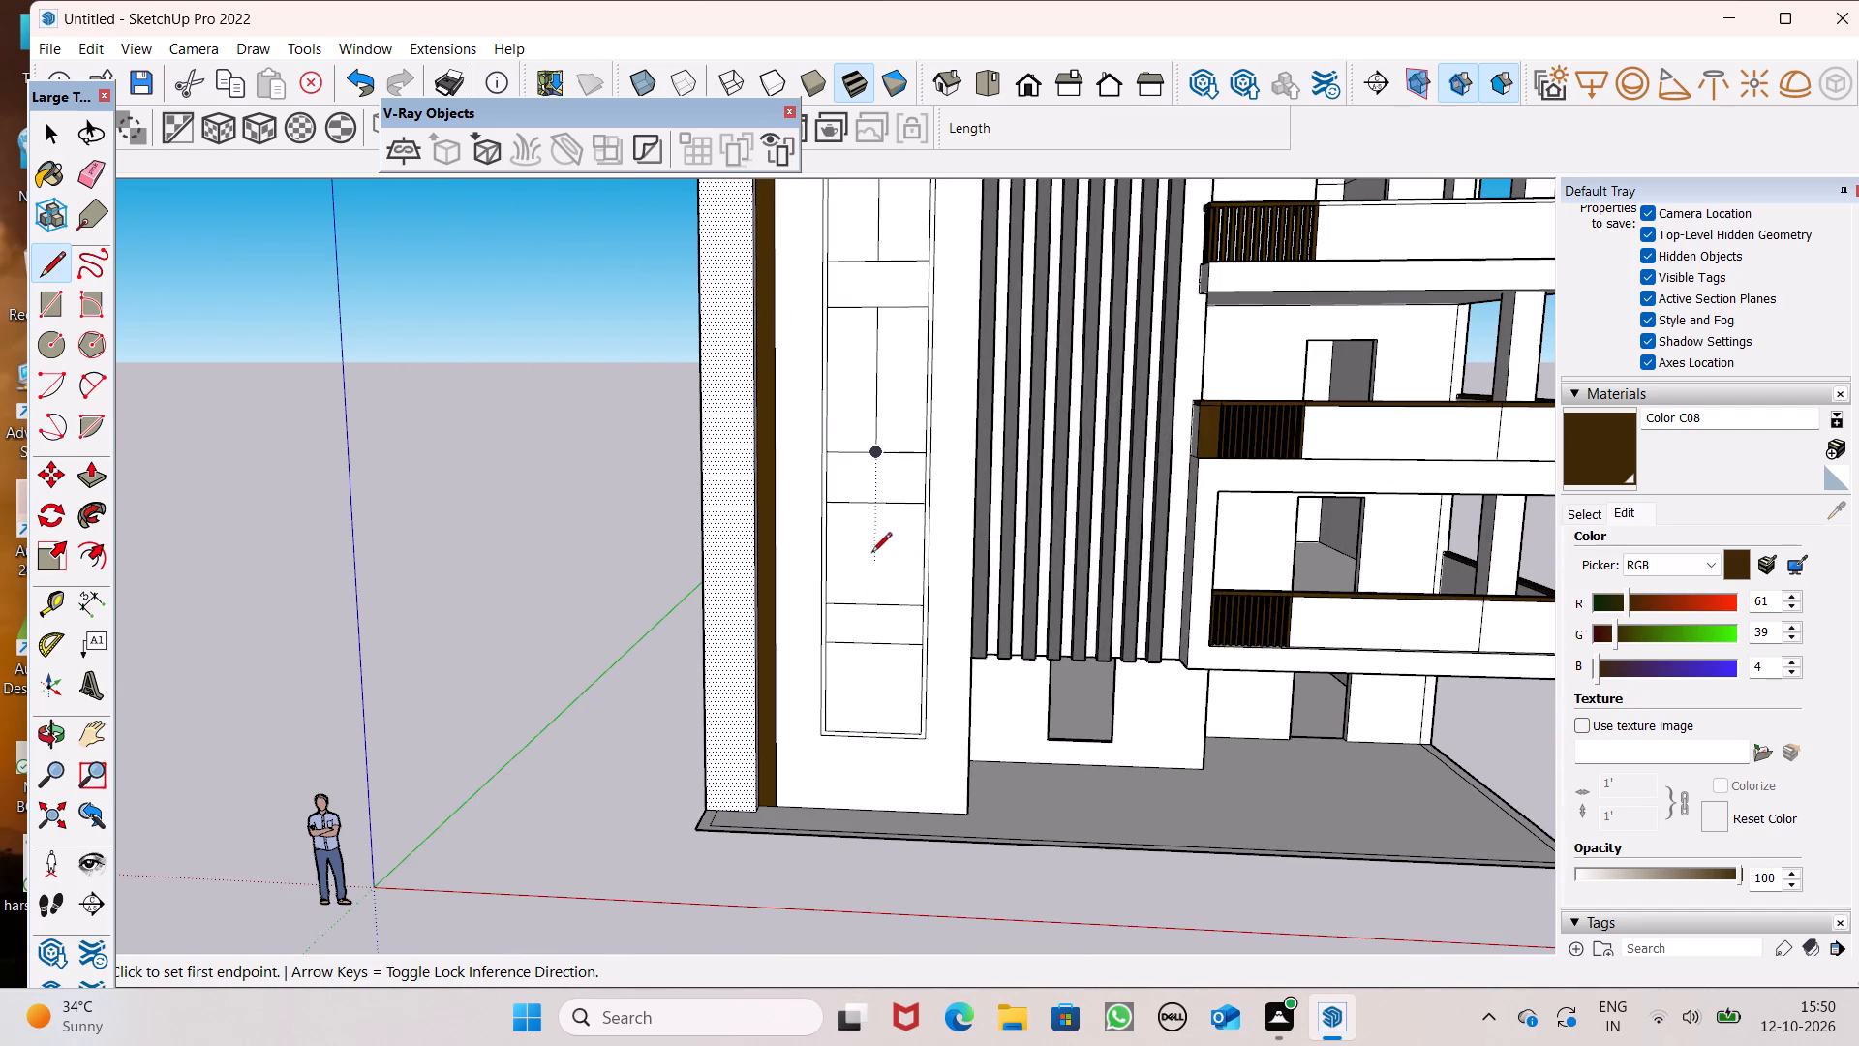
click(876, 508)
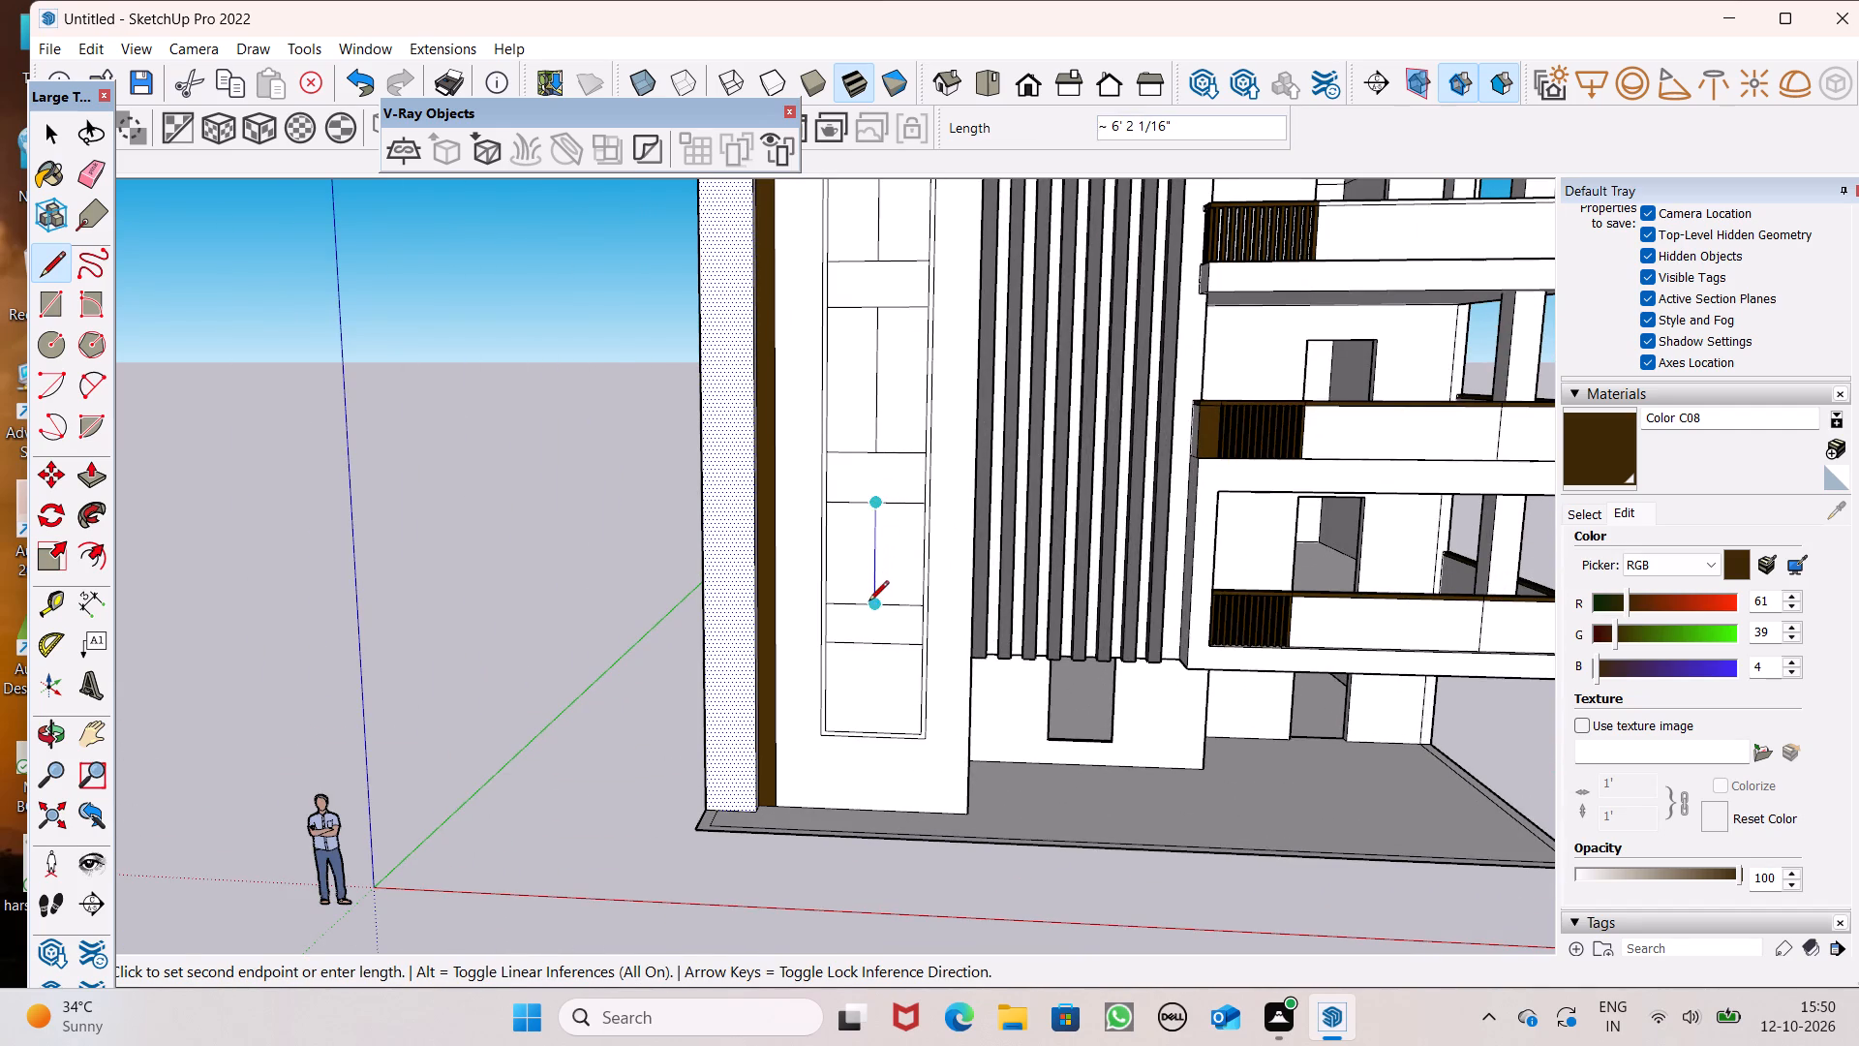
click(869, 610)
click(868, 648)
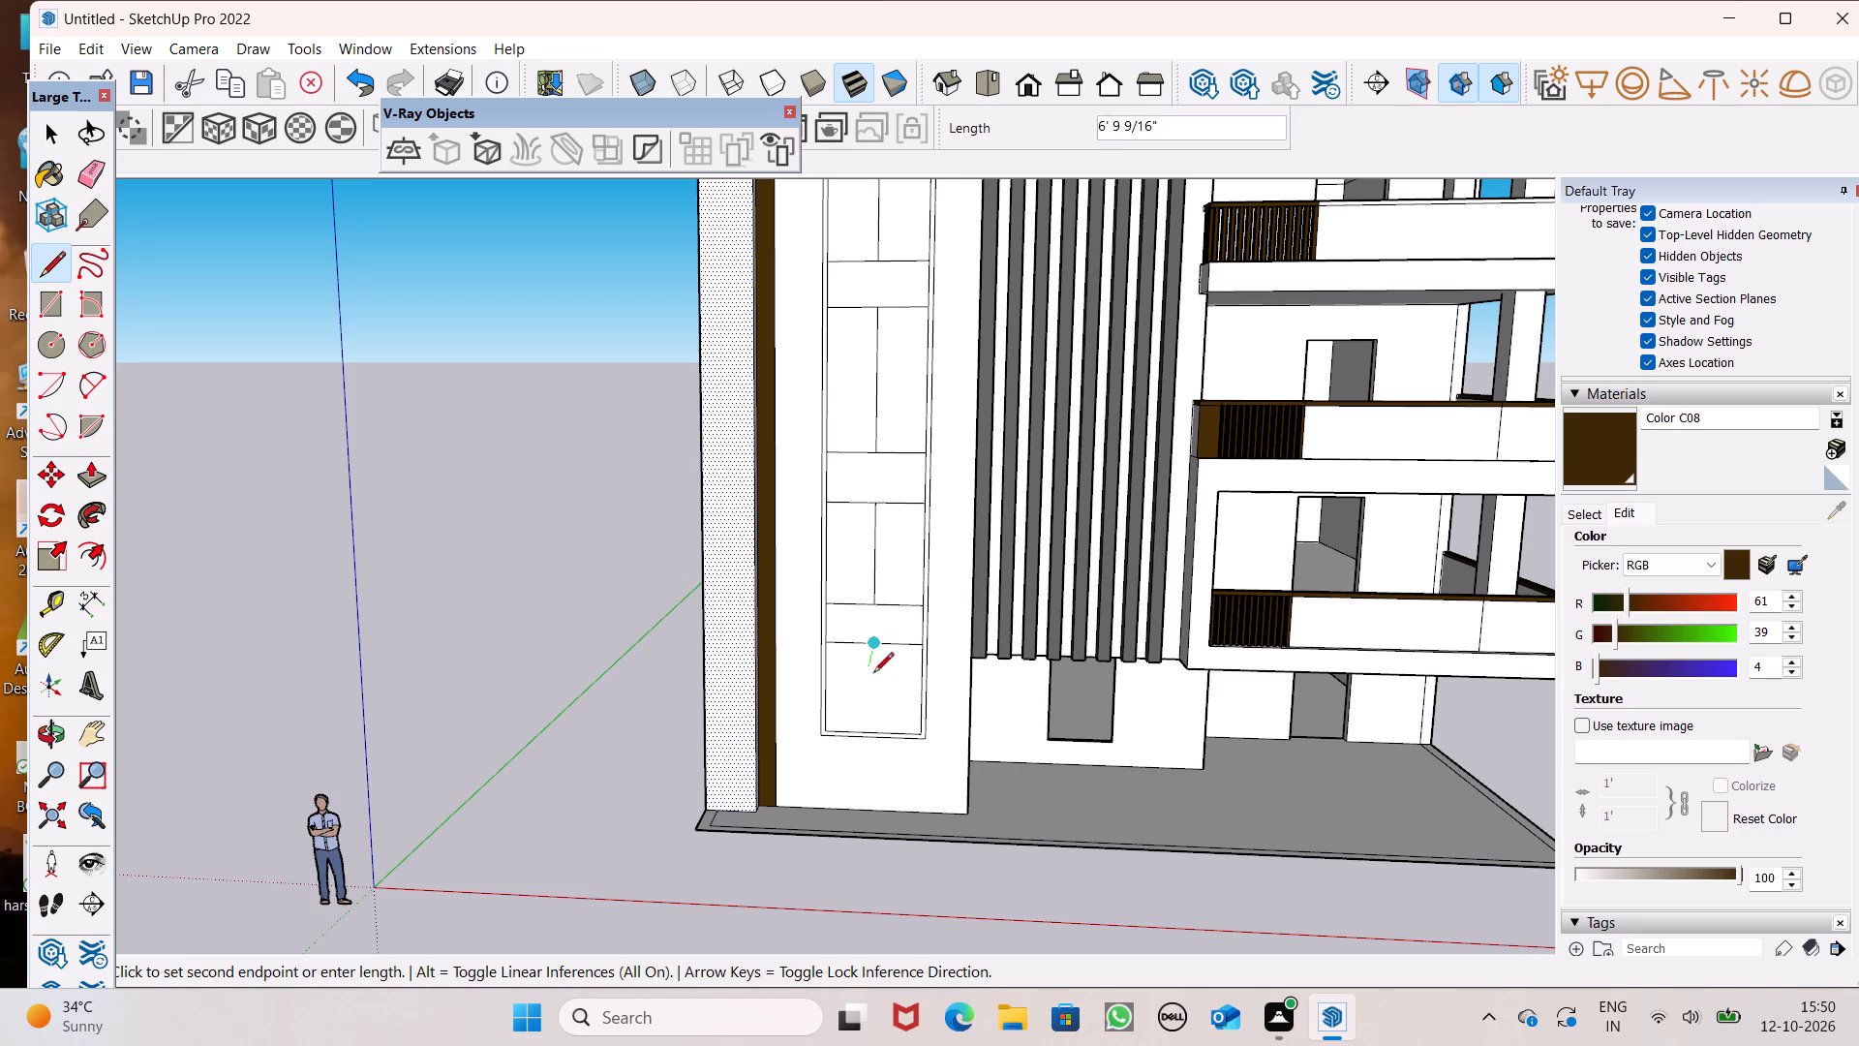
click(869, 735)
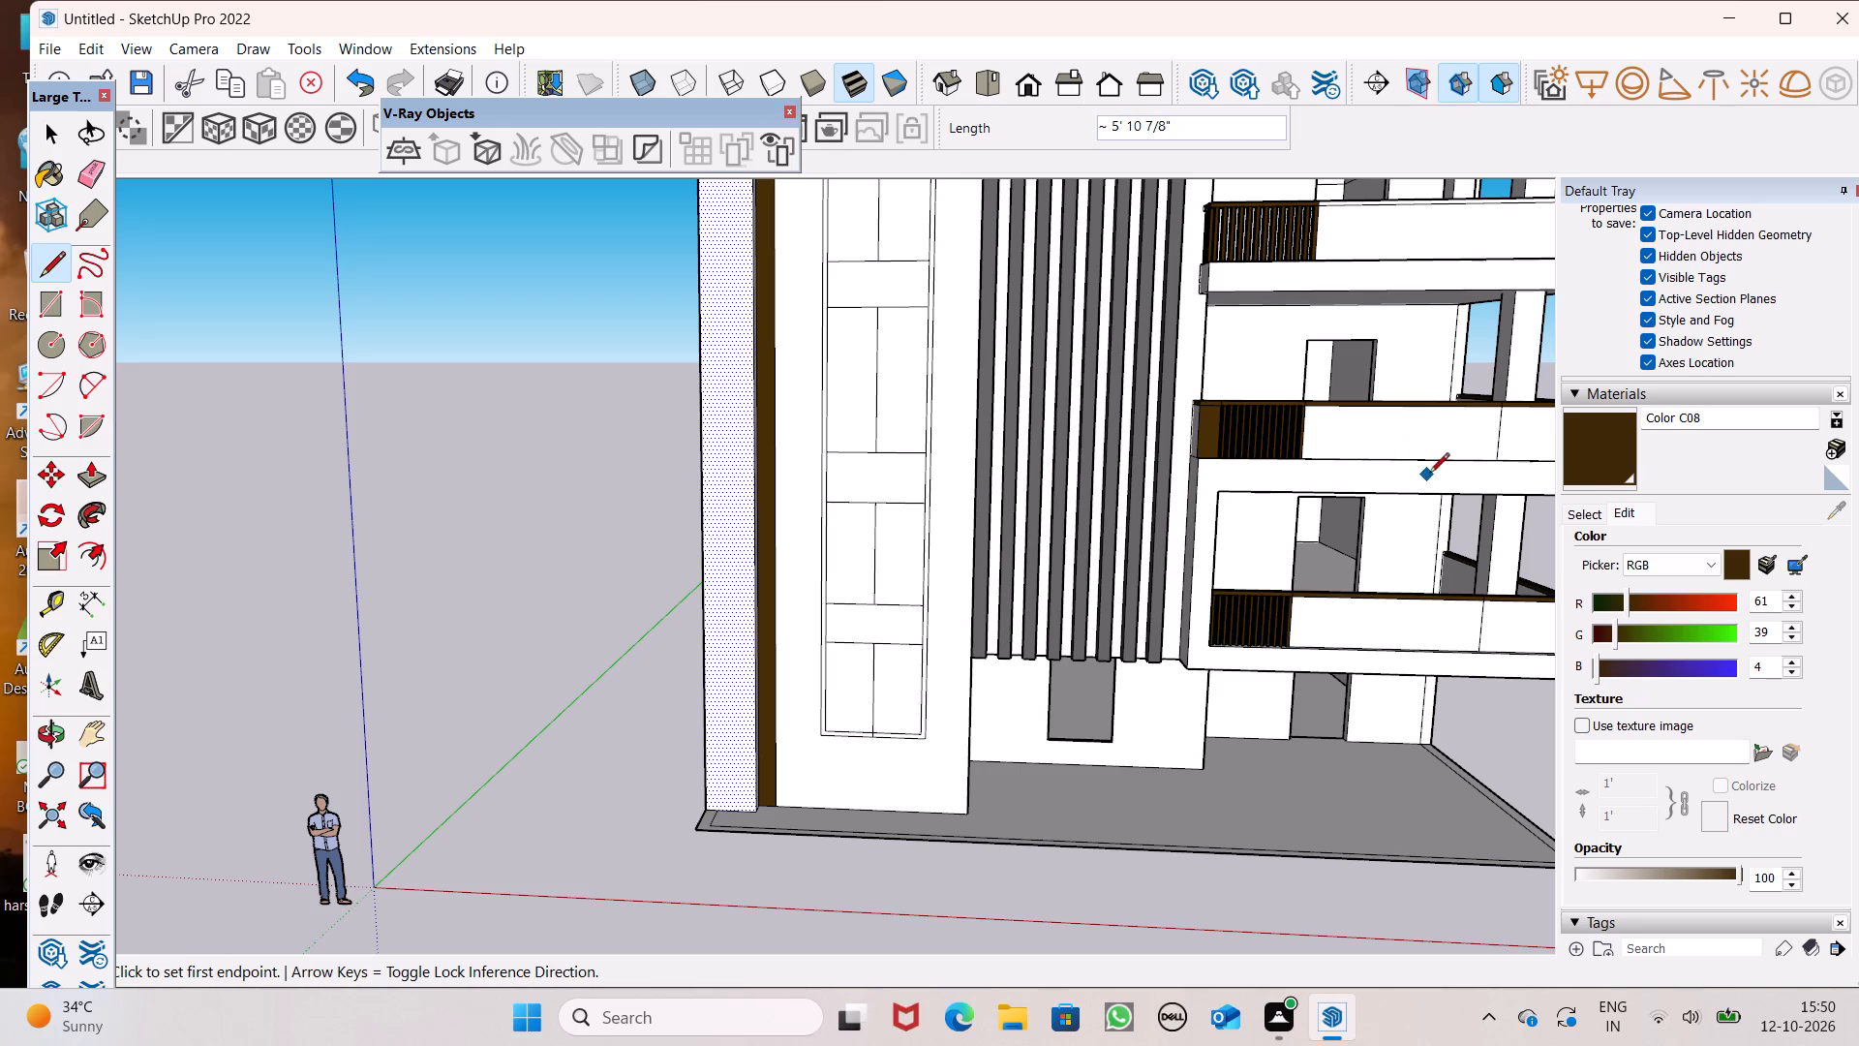
Examine the whole building and its panelled facade from above and from an angle.
click(1598, 467)
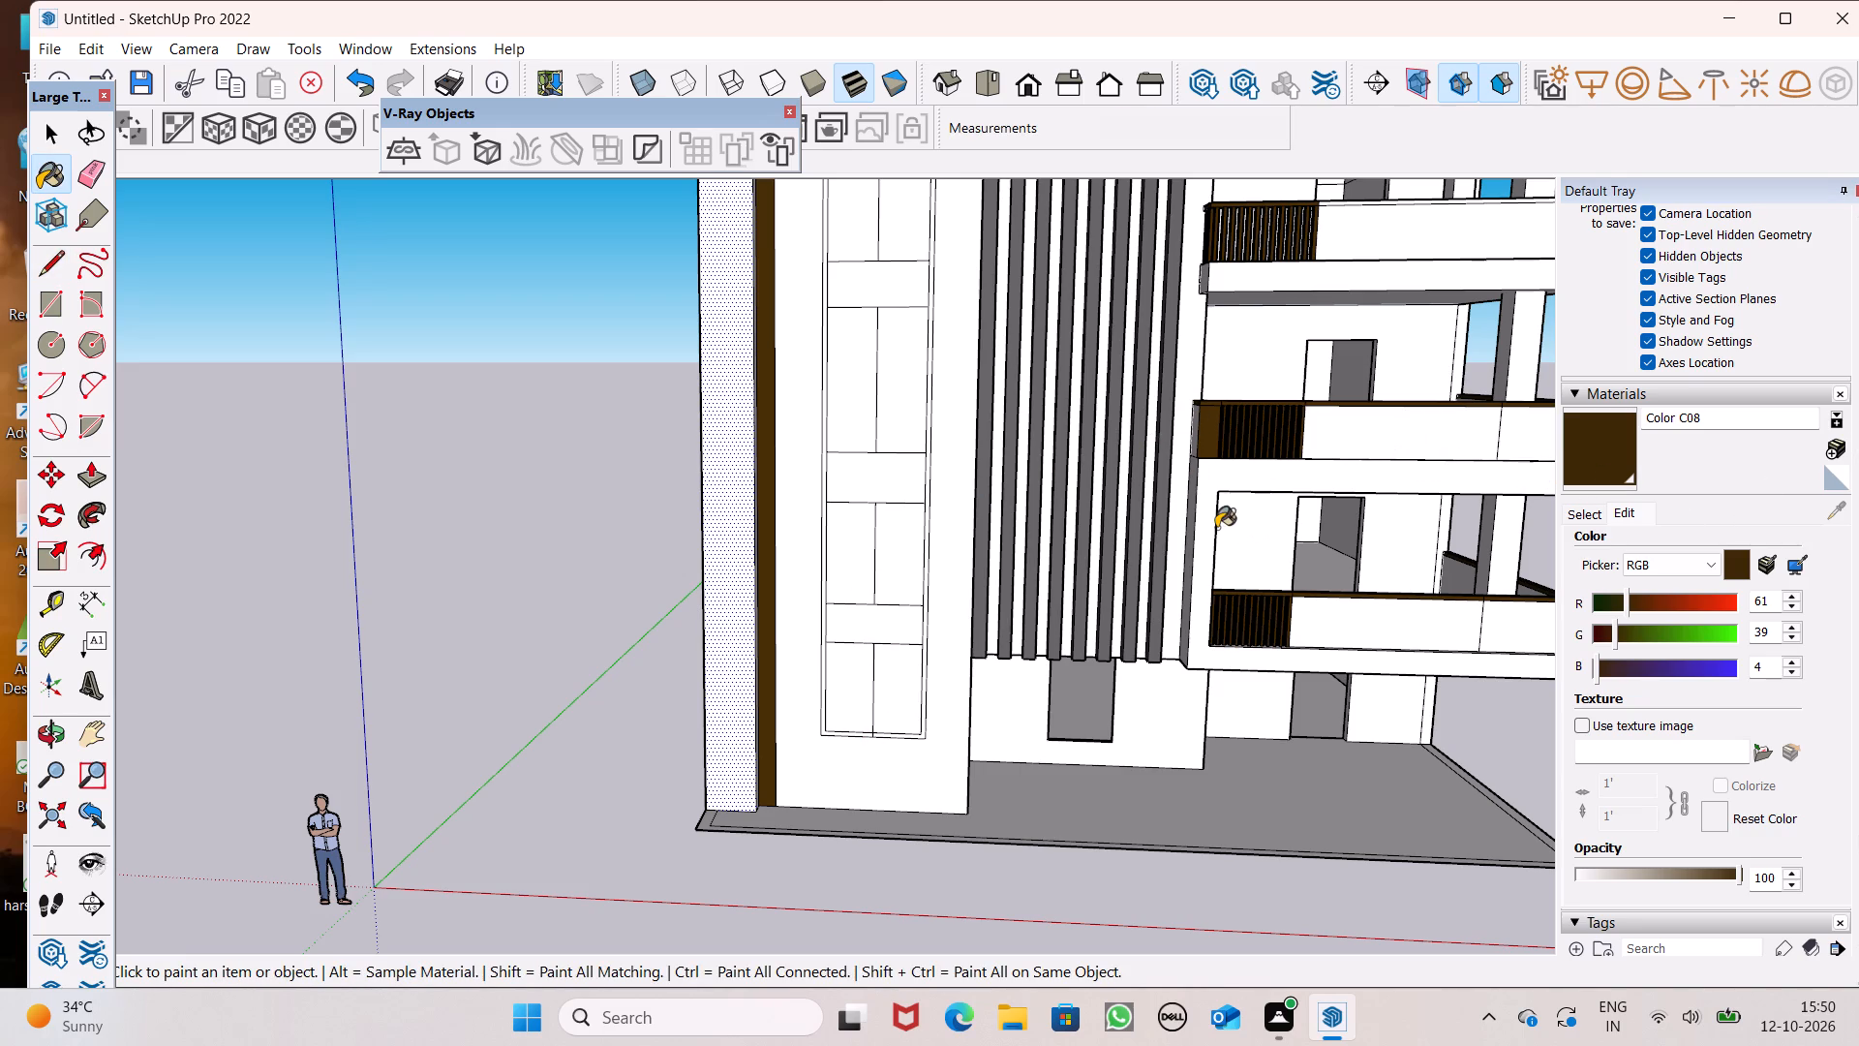
key(space)
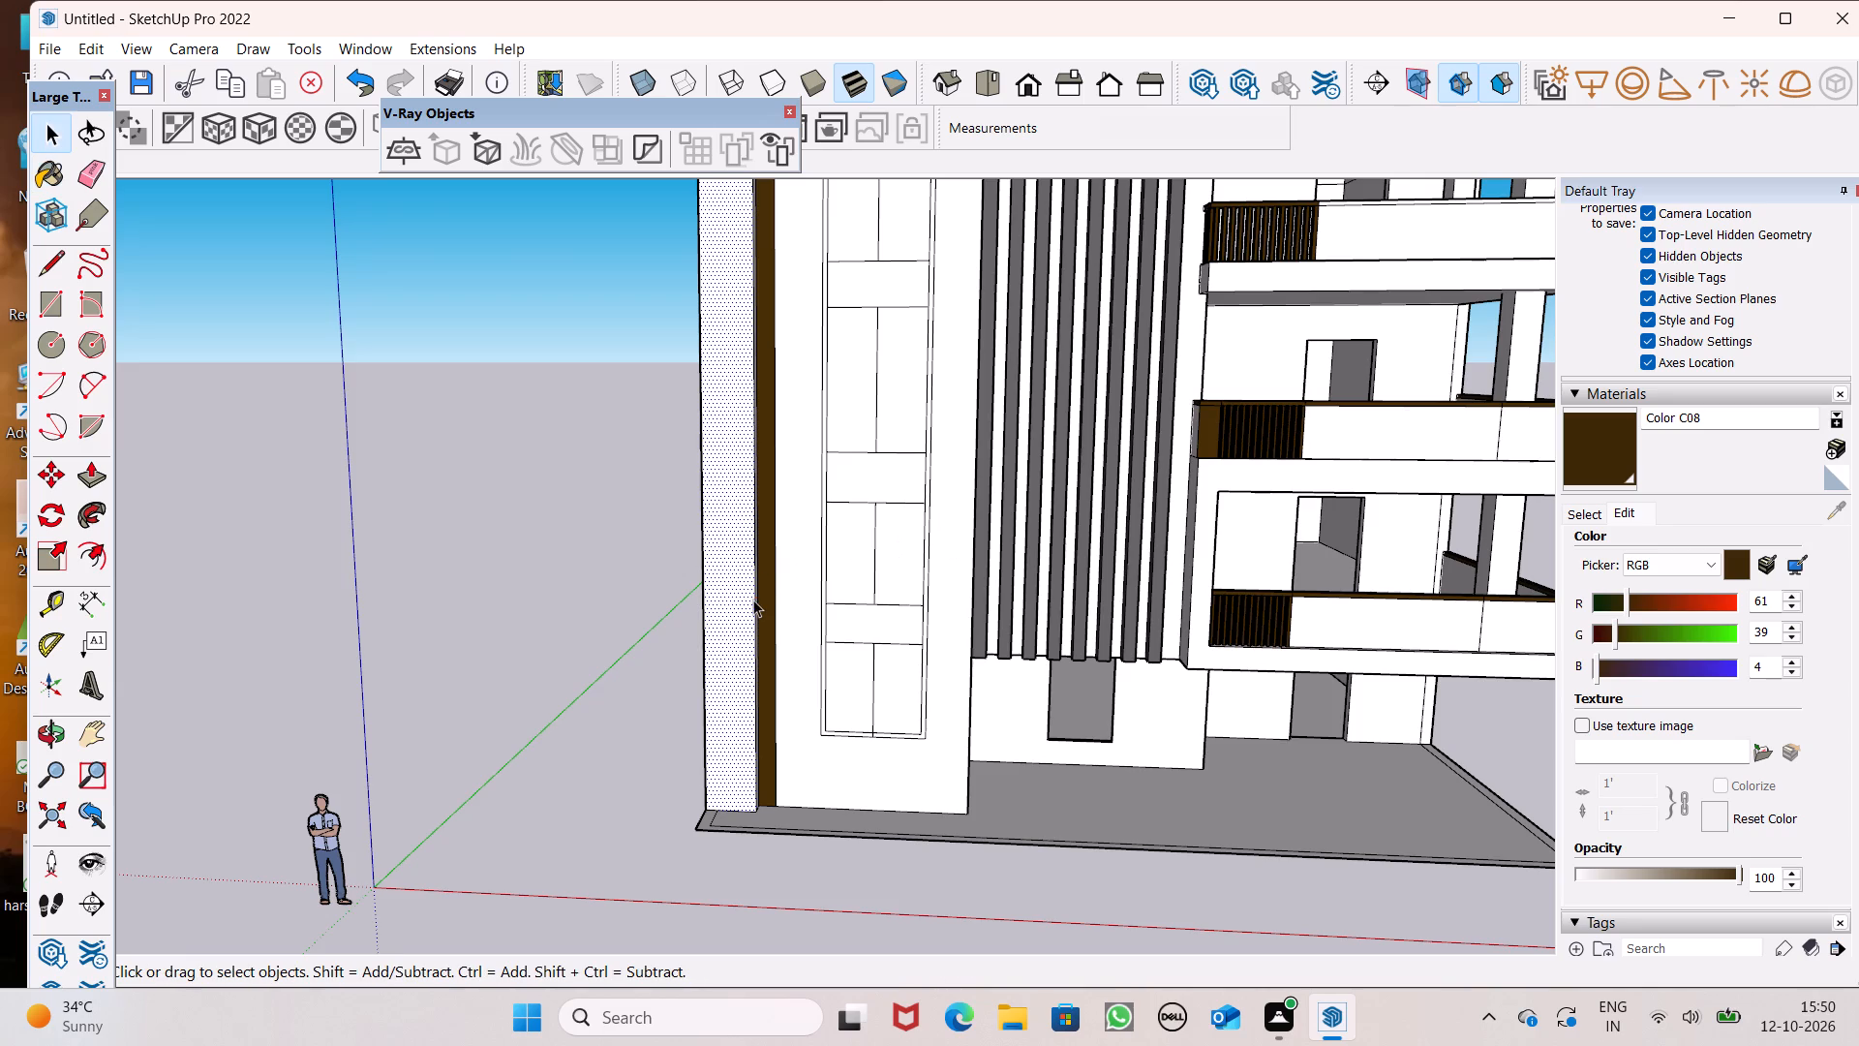
scroll(691, 642, down, 9)
middle_drag(1005, 692, 1087, 829)
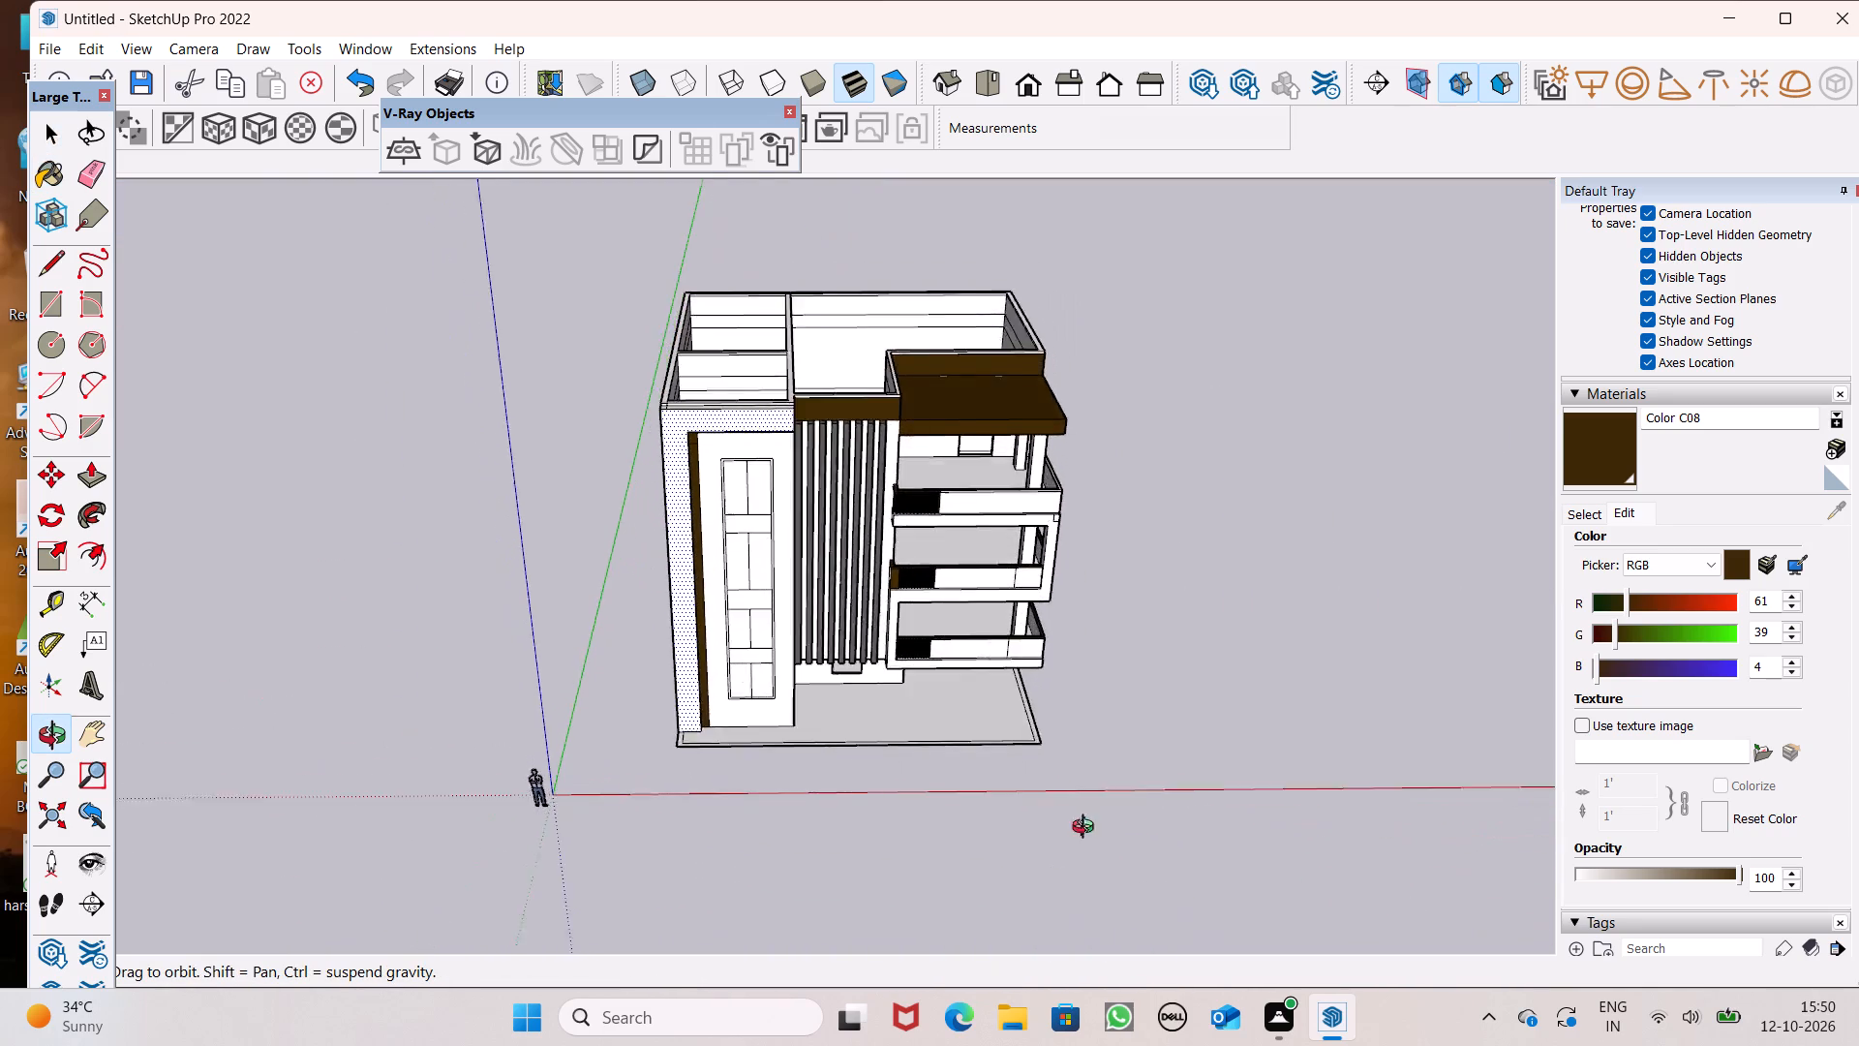
middle_drag(1087, 829, 1089, 824)
scroll(1099, 797, up, 5)
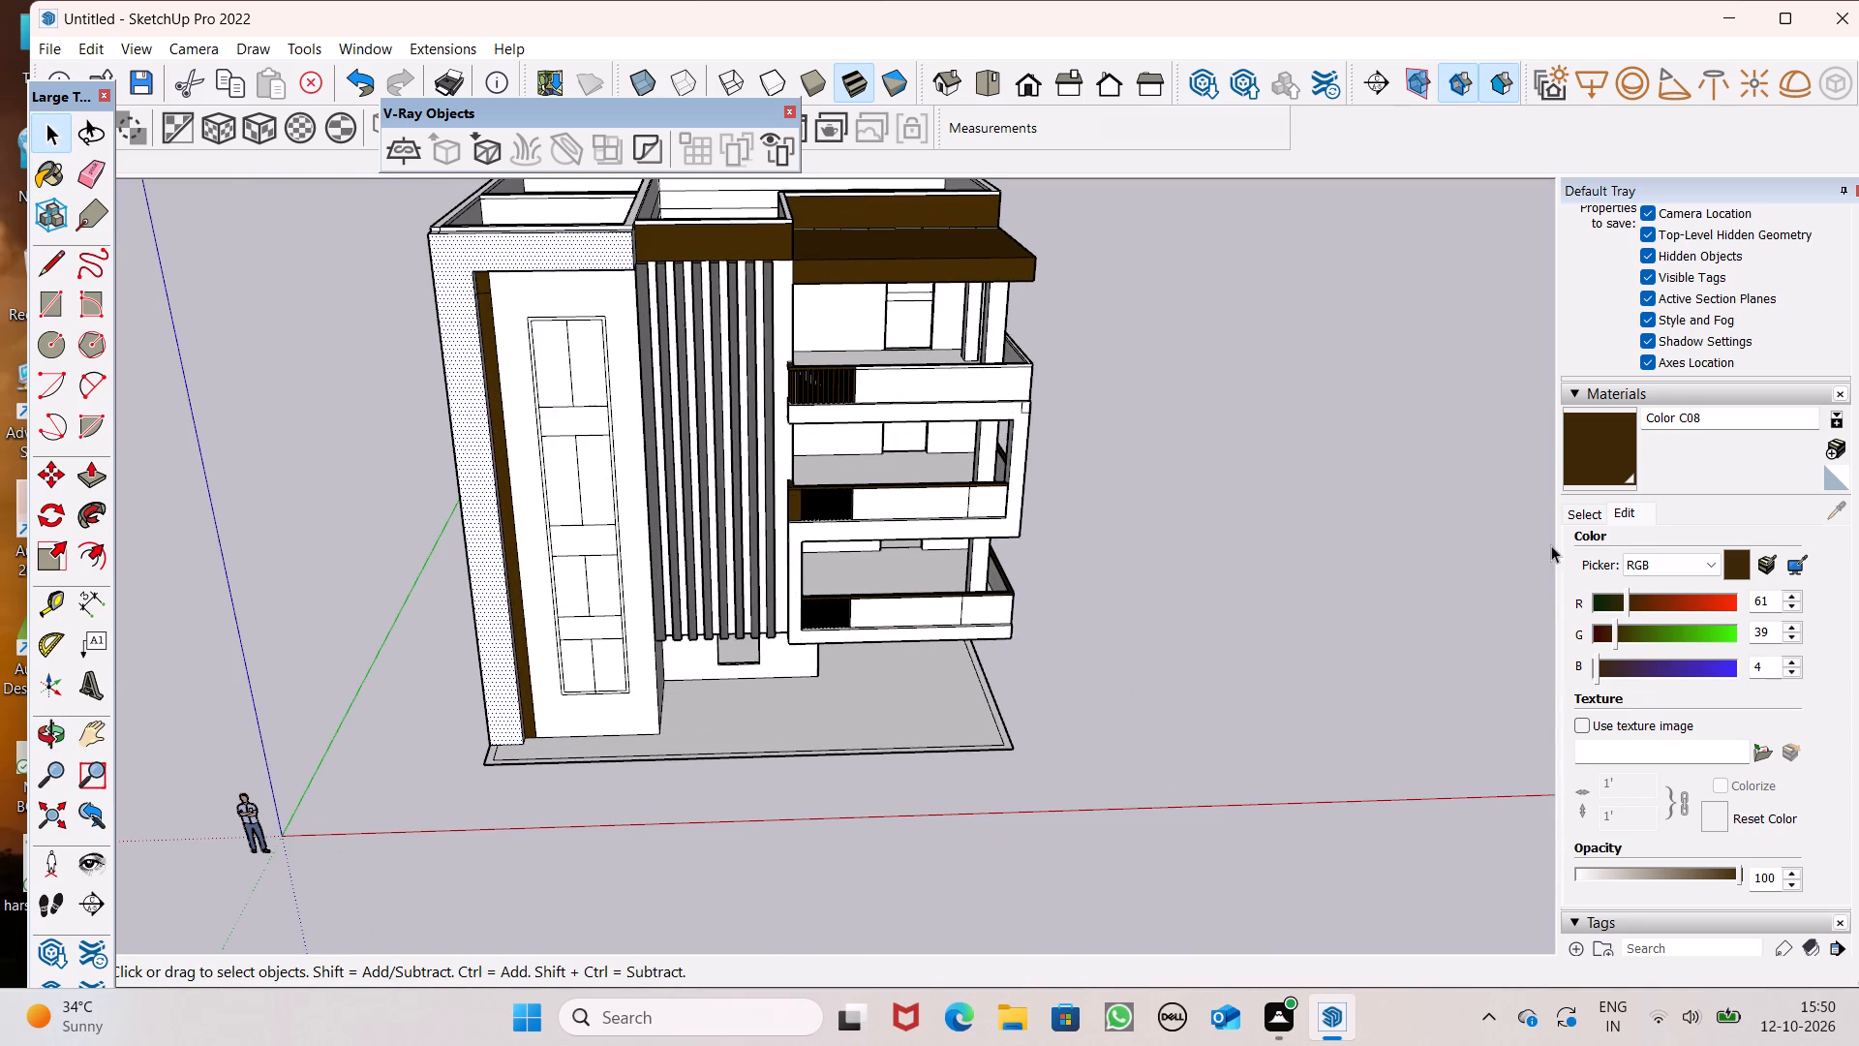
scroll(1412, 596, down, 1)
middle_drag(1388, 621, 1279, 662)
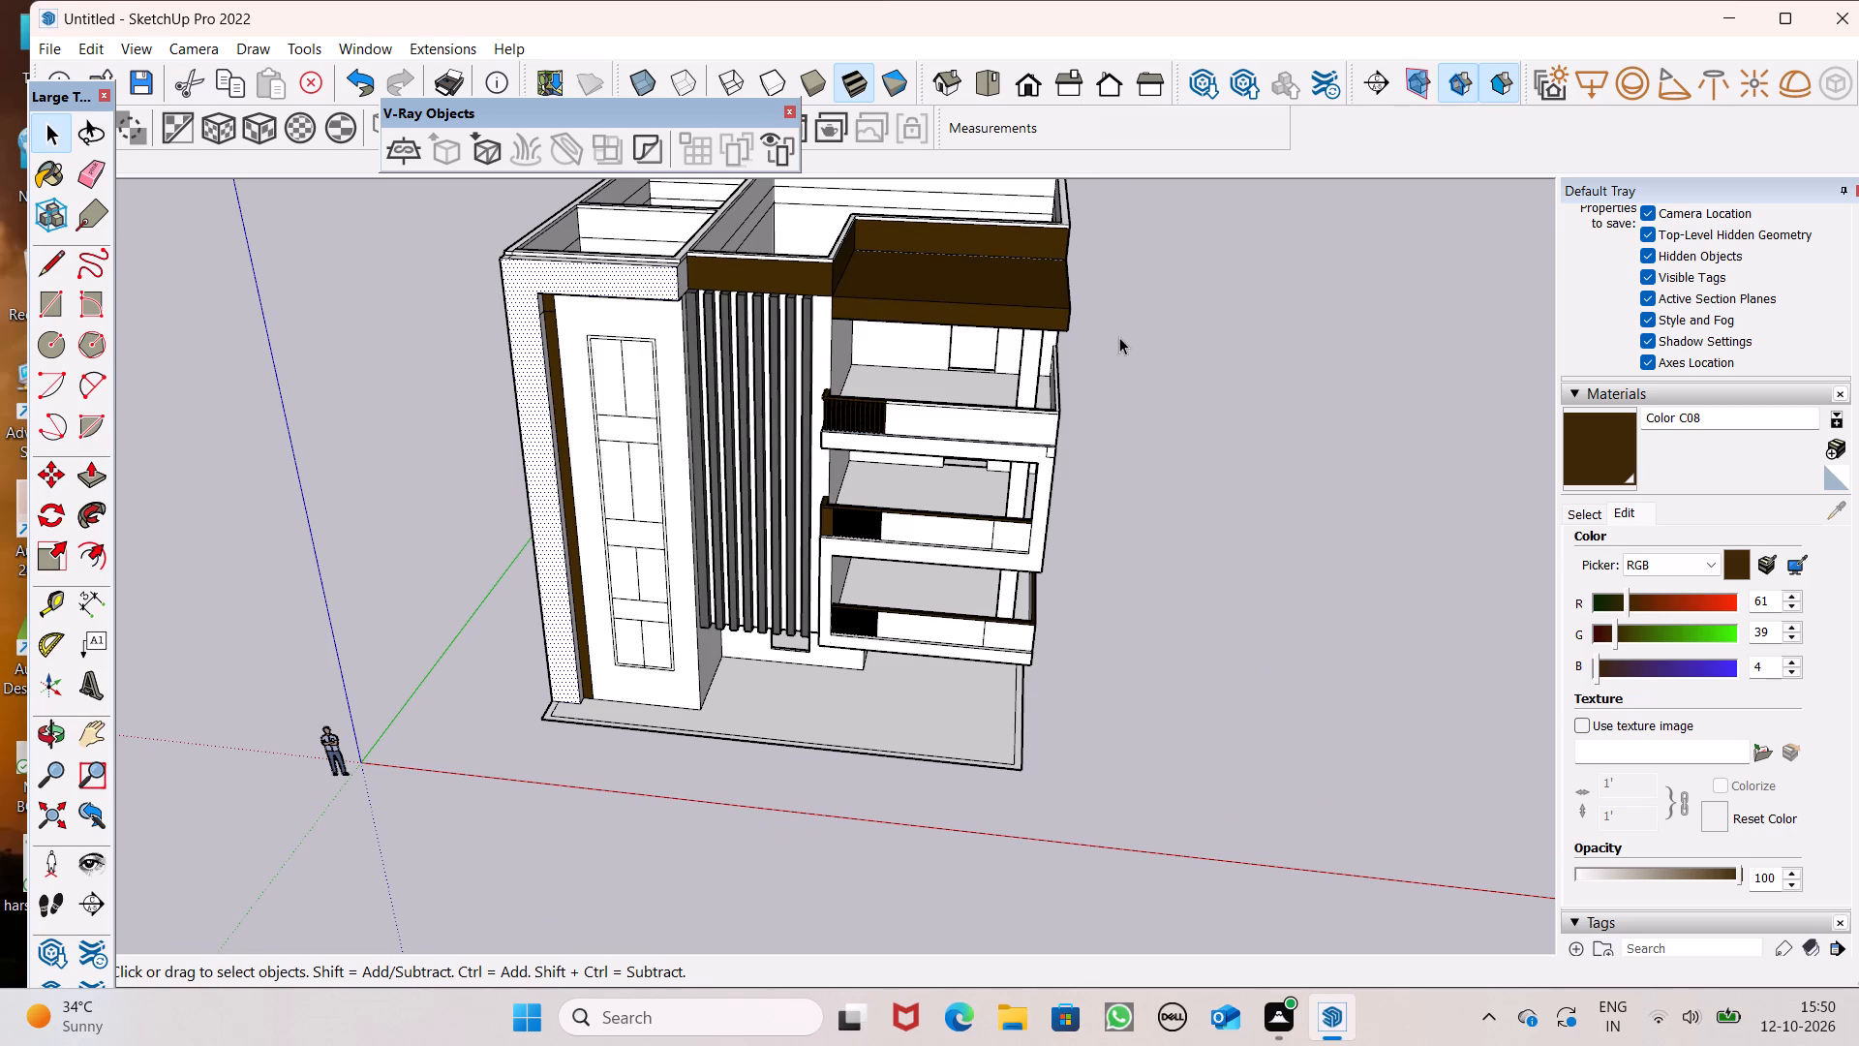
key(space)
Draw a free-standing upright rectangle about 2' 8" wide by 3' 9" high beside the building.
click(68, 302)
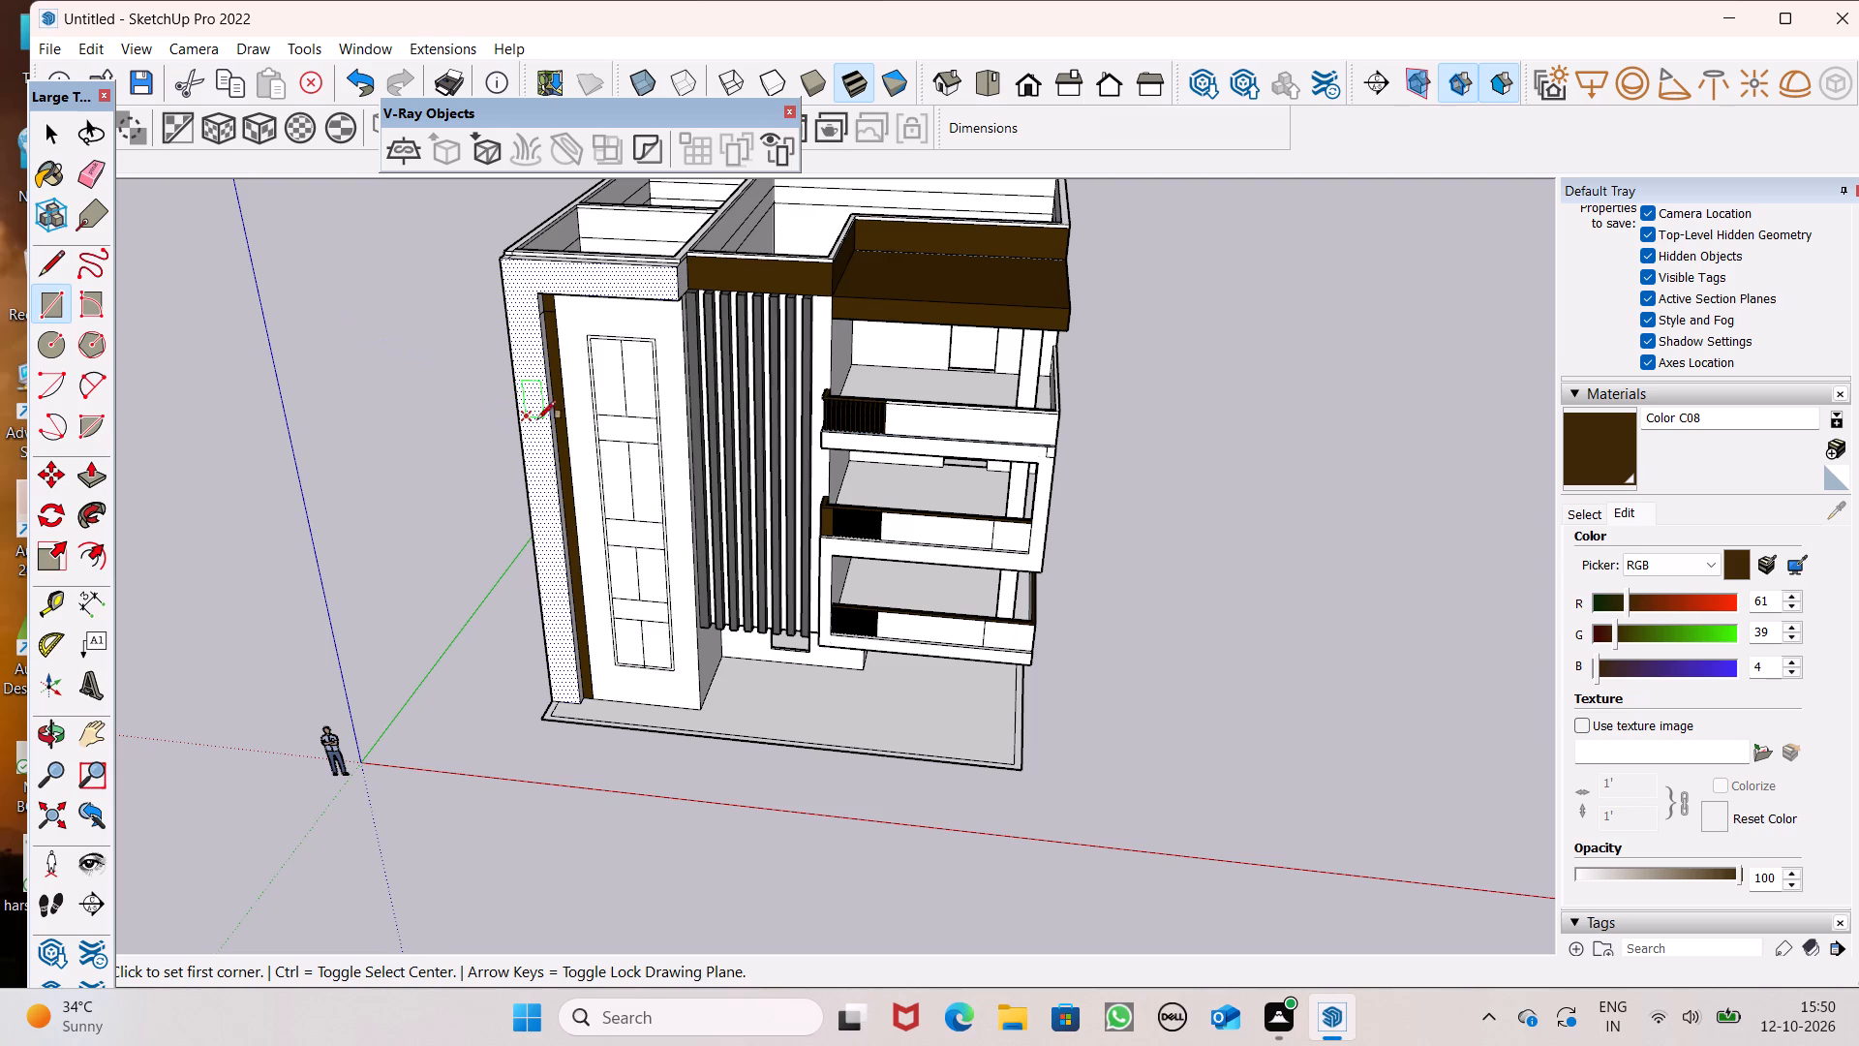
middle_drag(1042, 680, 1073, 417)
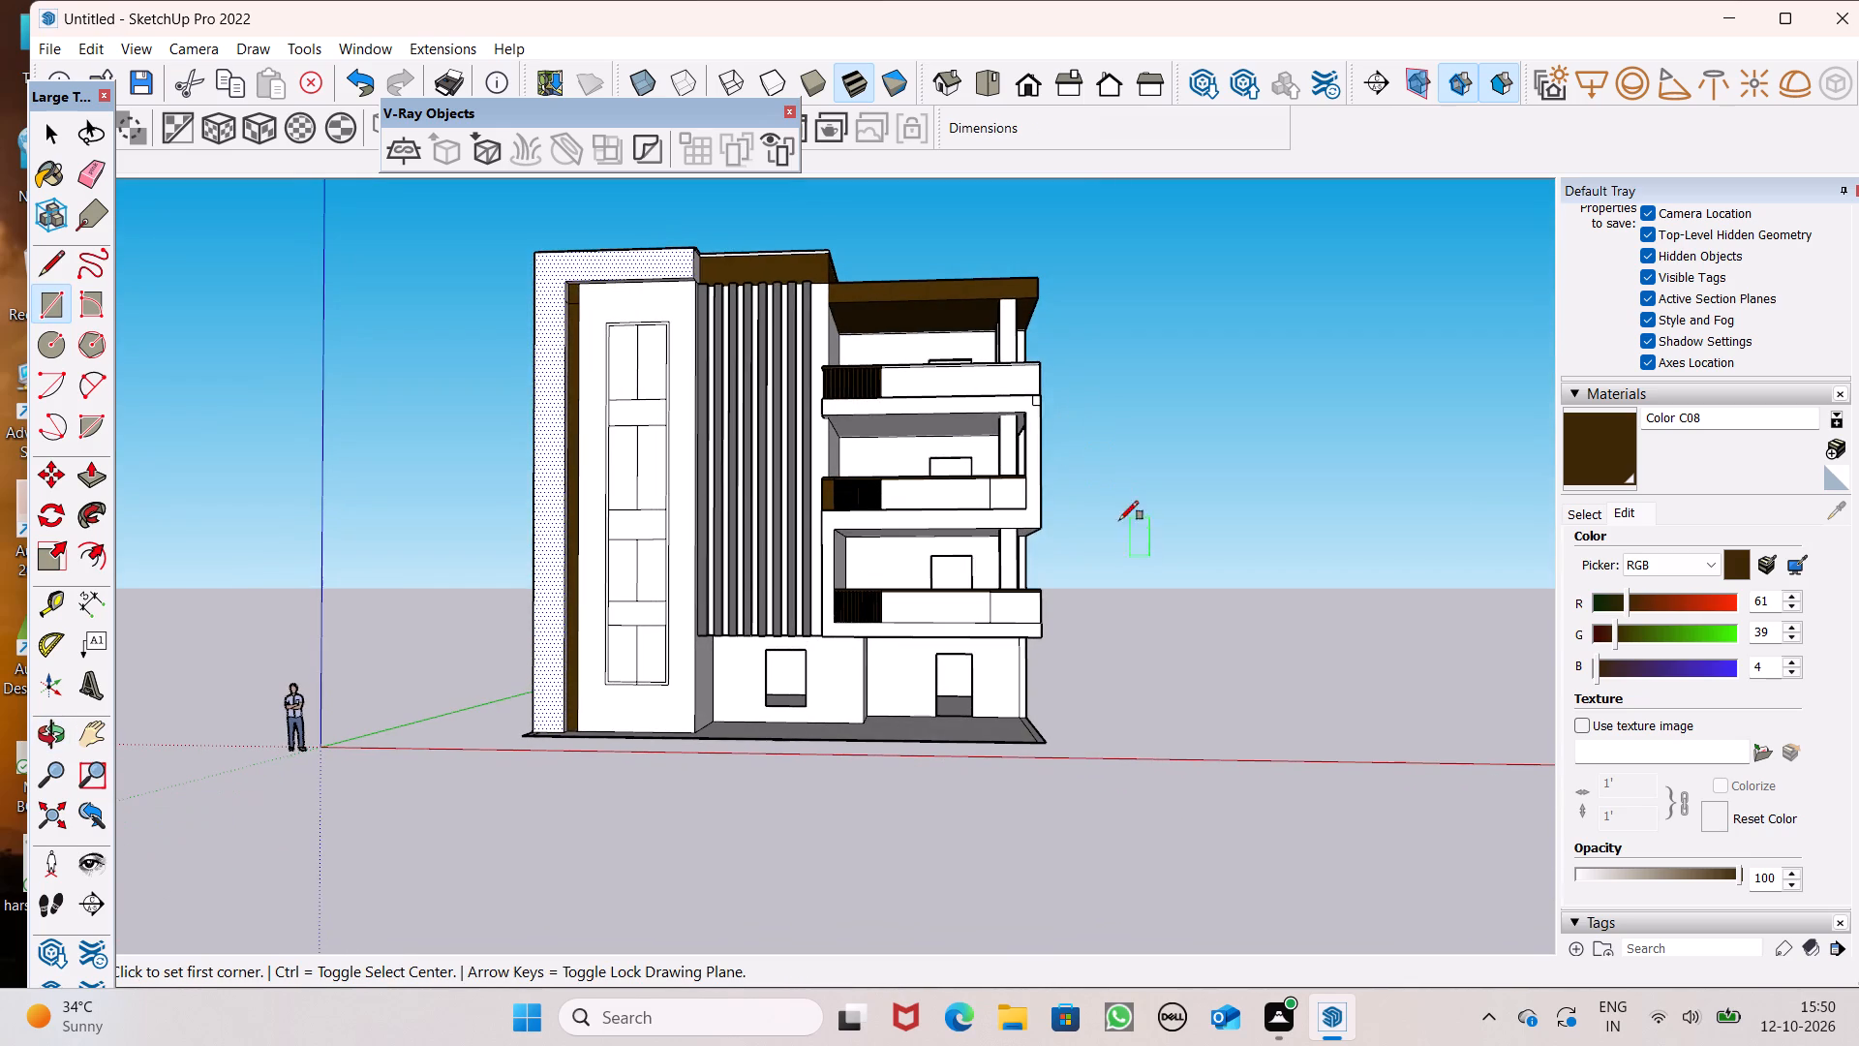
scroll(617, 65, down, 5)
scroll(889, 425, down, 1)
scroll(888, 435, up, 1)
scroll(892, 454, down, 1)
scroll(1102, 611, up, 9)
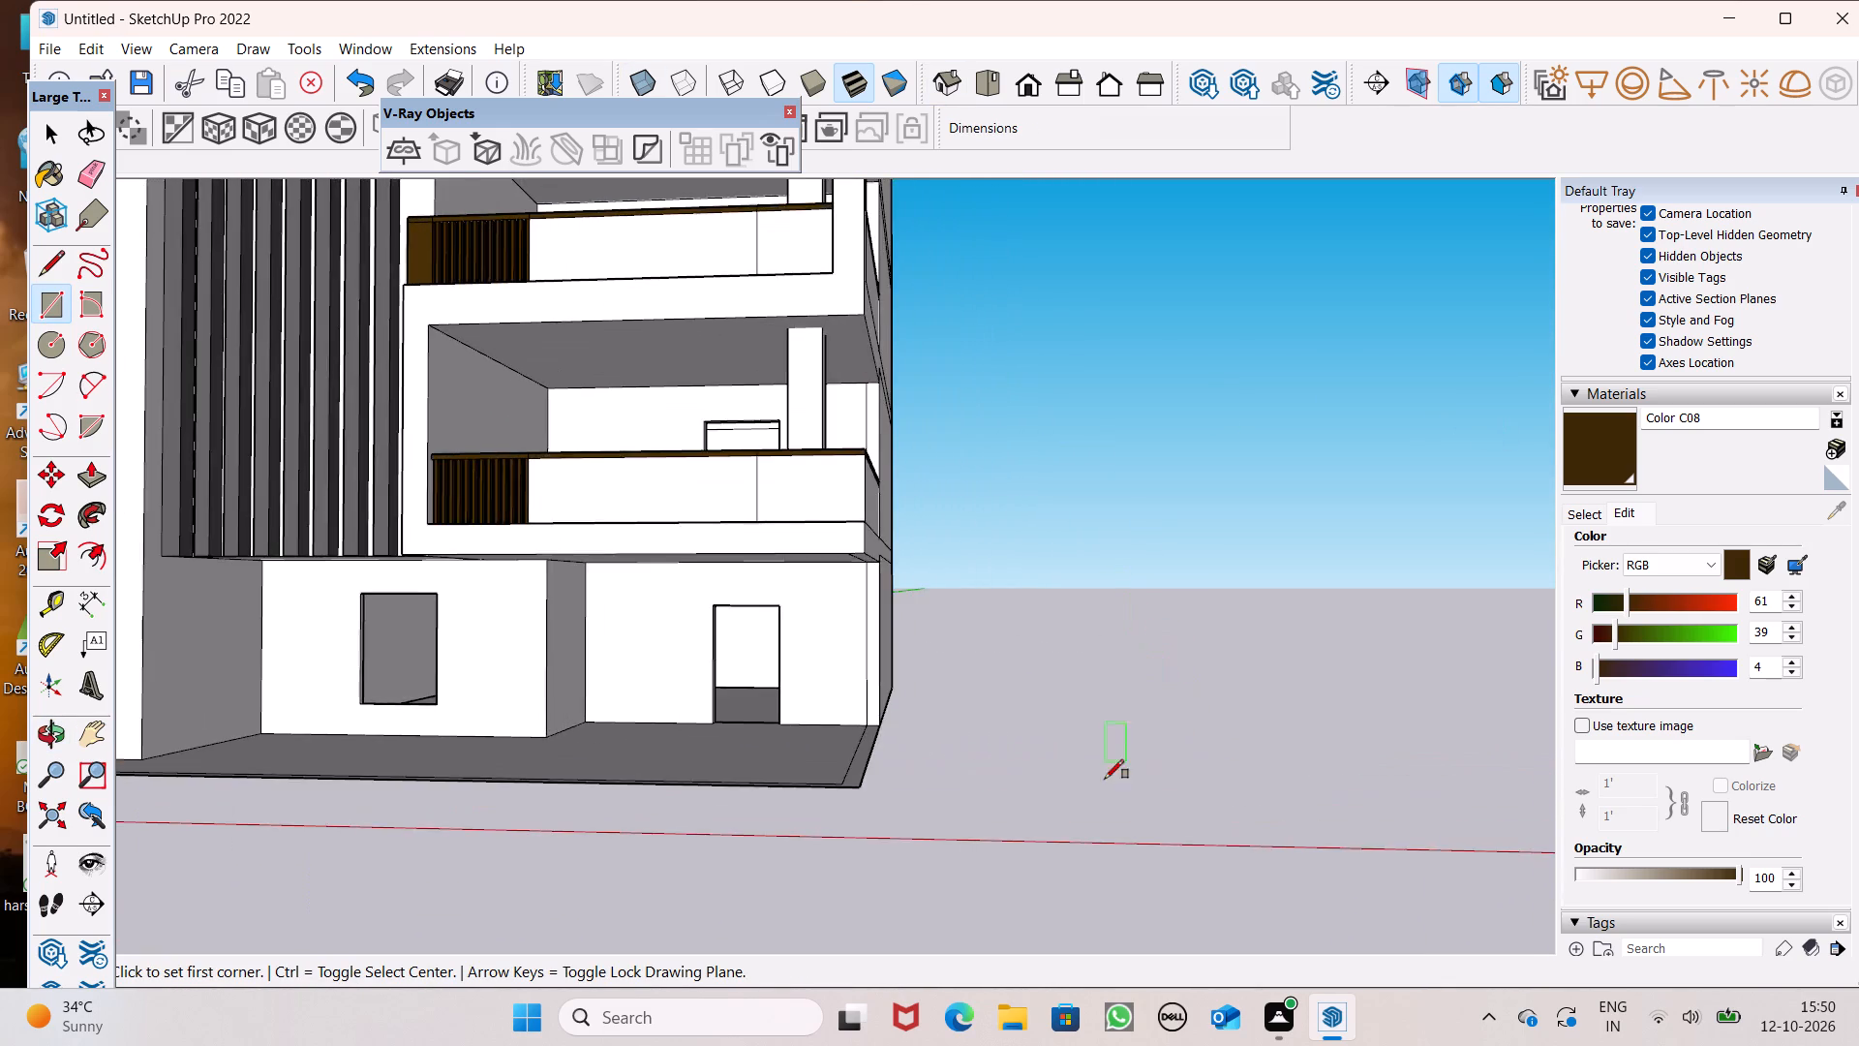
scroll(1105, 779, up, 2)
middle_drag(1107, 798, 1123, 815)
scroll(1124, 768, up, 1)
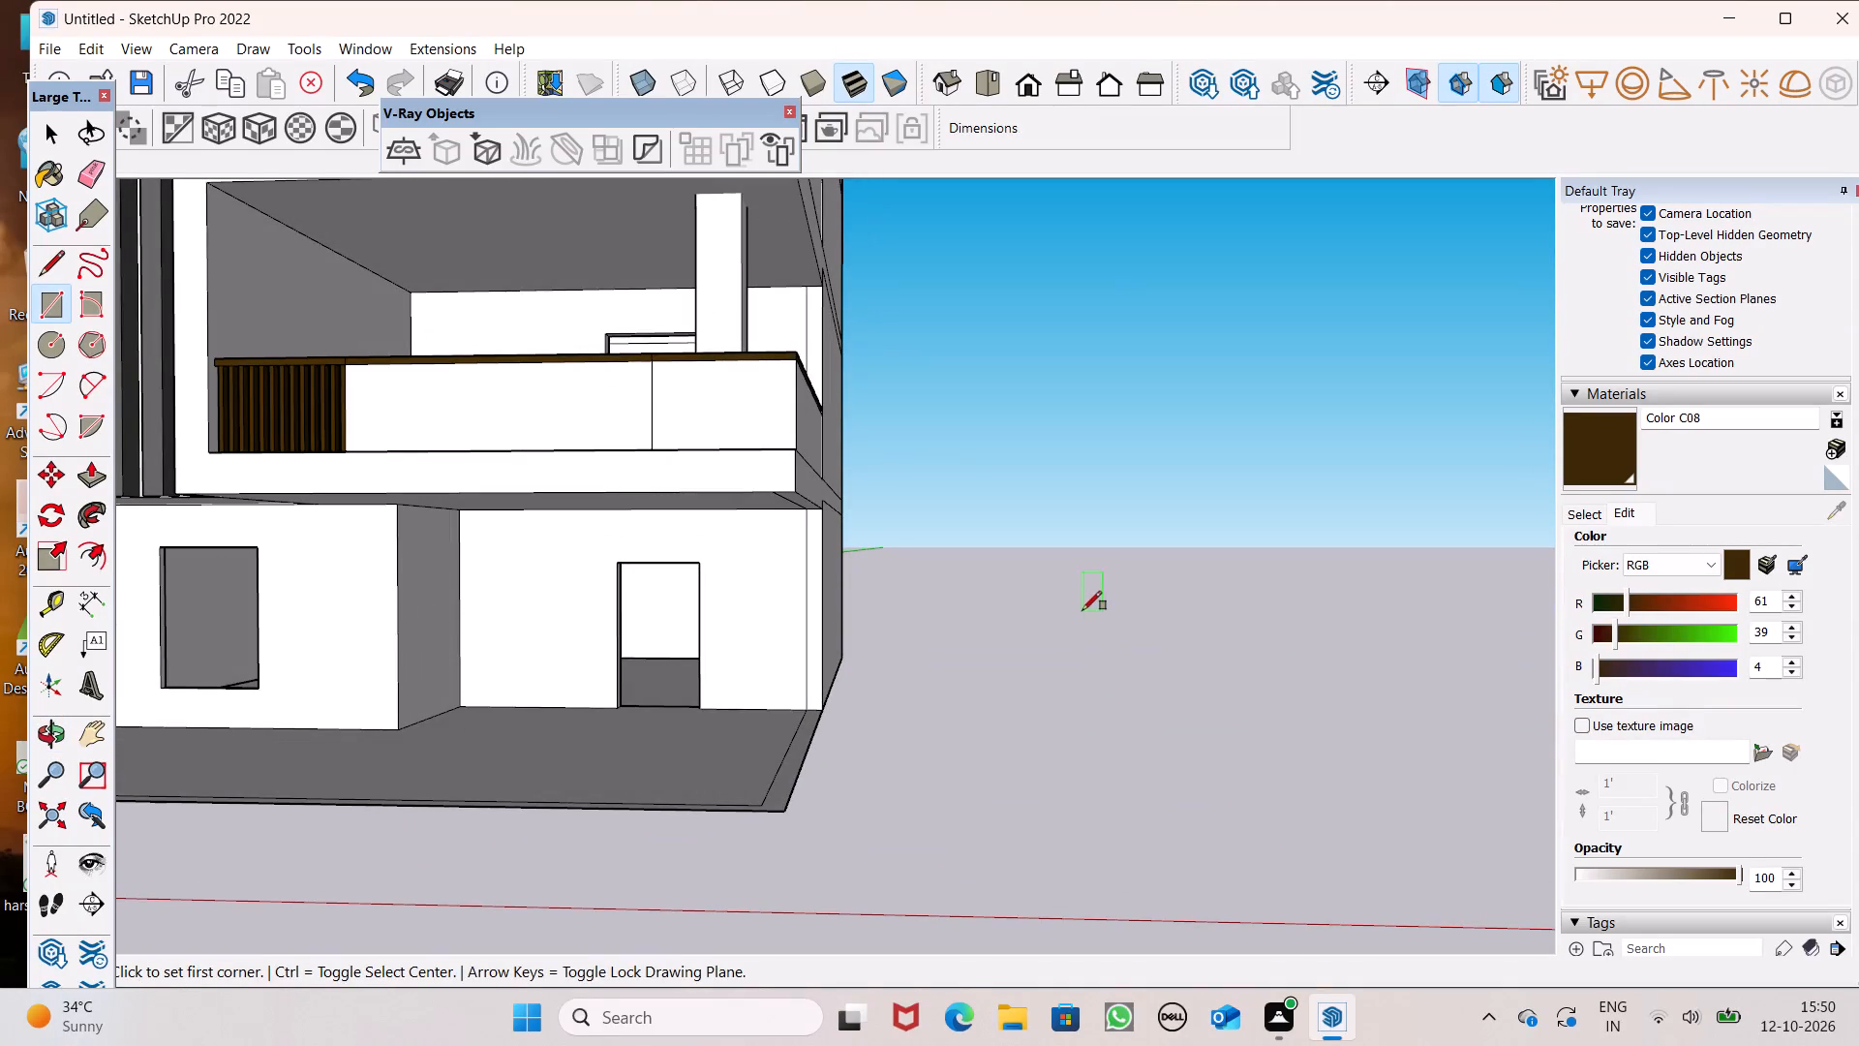
click(1082, 609)
click(1212, 790)
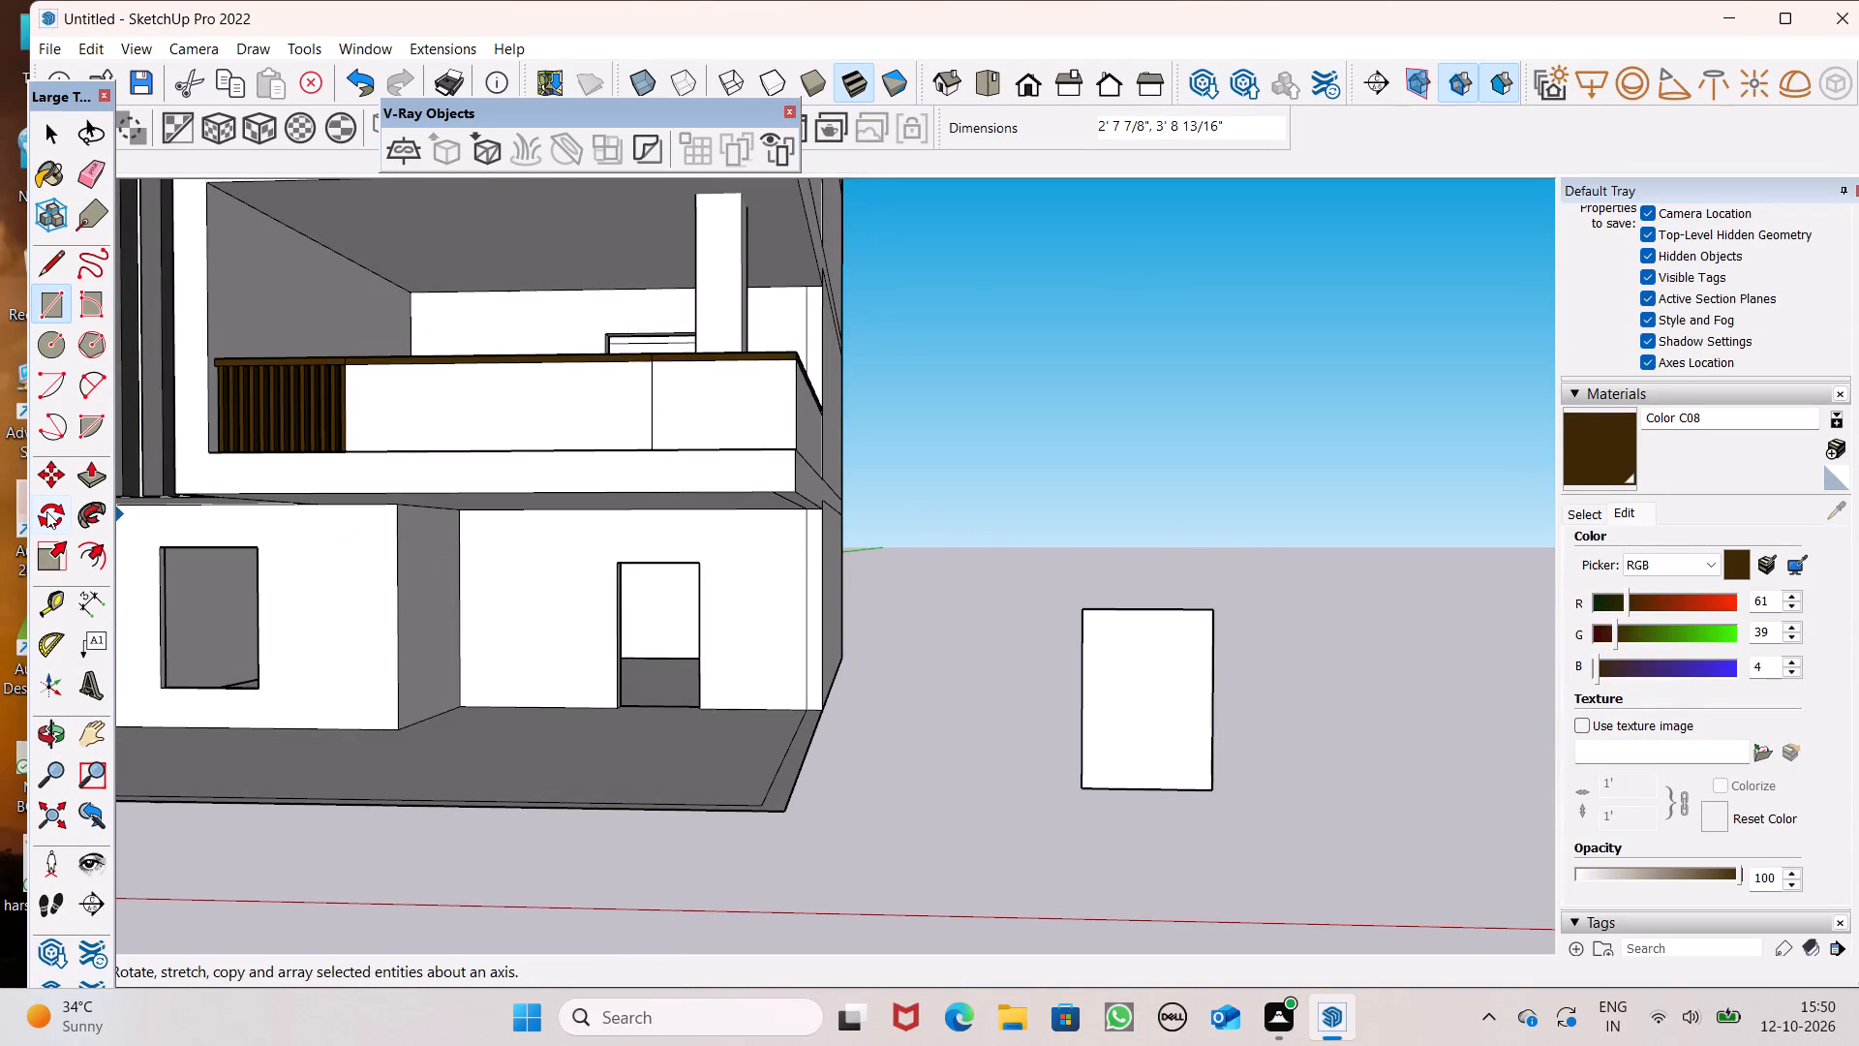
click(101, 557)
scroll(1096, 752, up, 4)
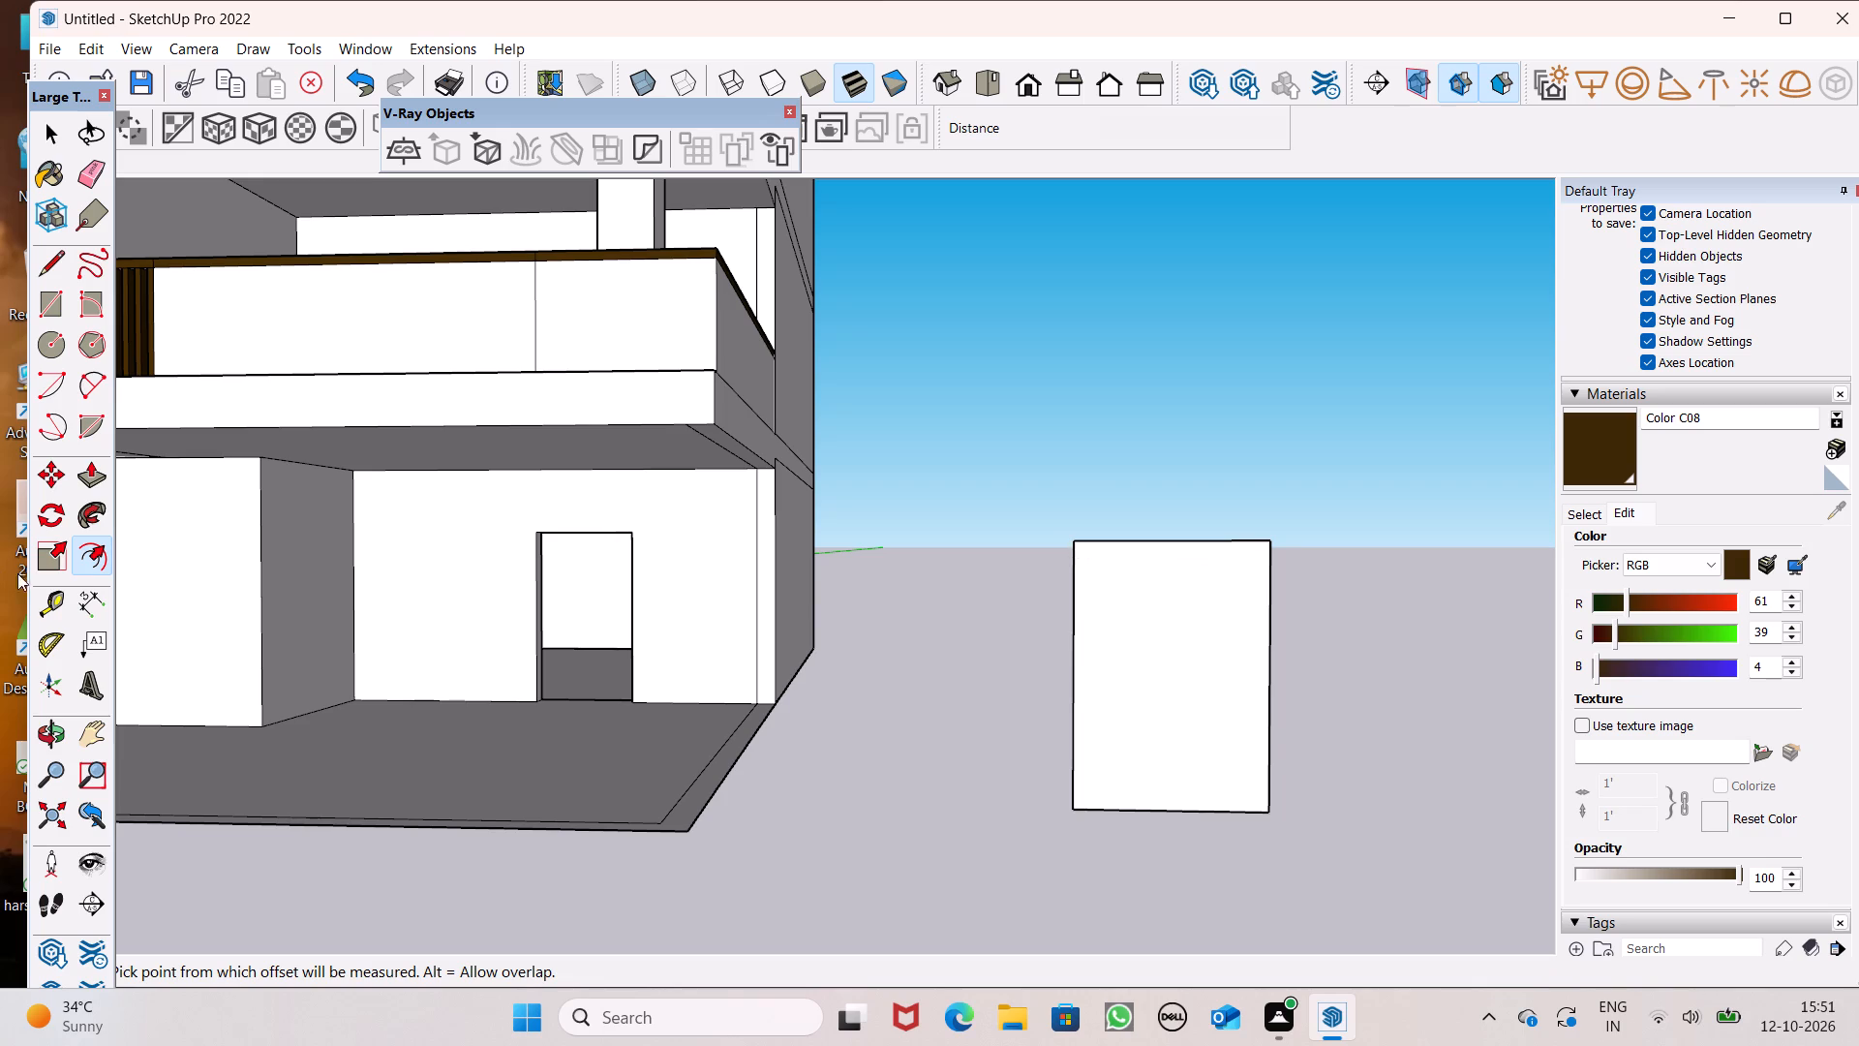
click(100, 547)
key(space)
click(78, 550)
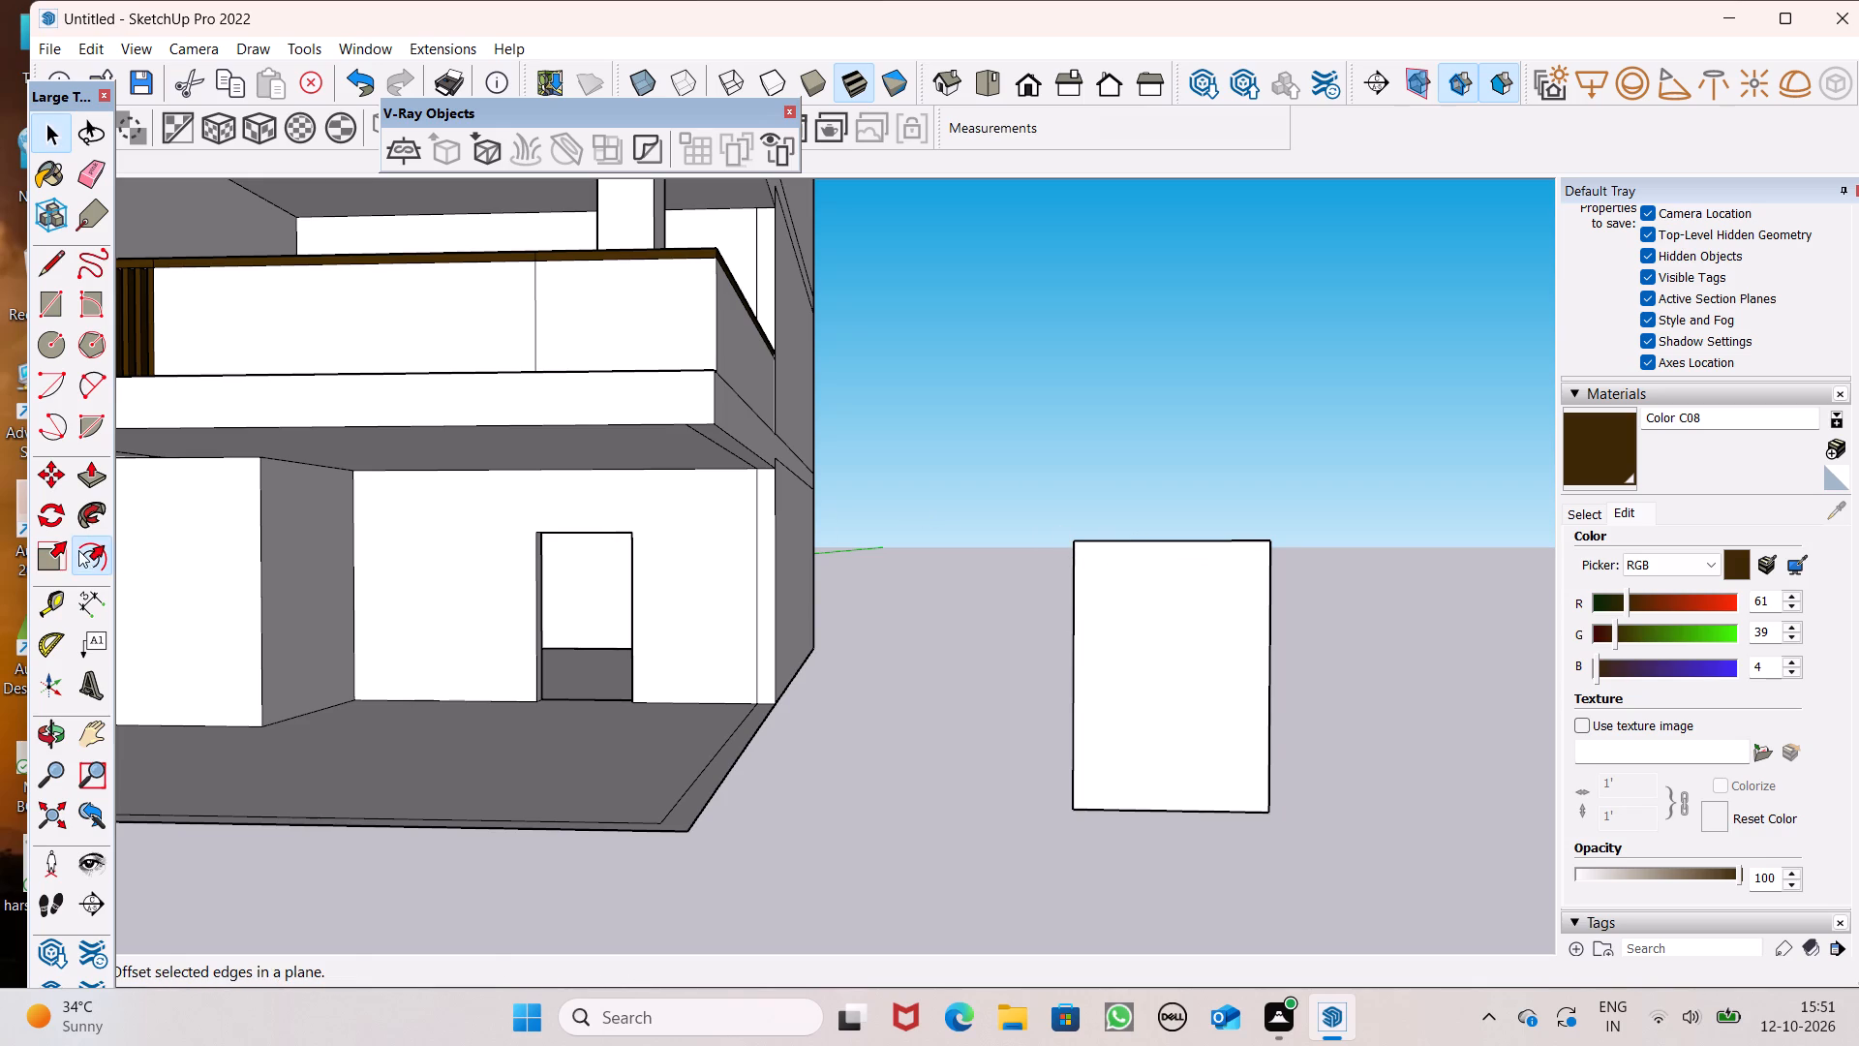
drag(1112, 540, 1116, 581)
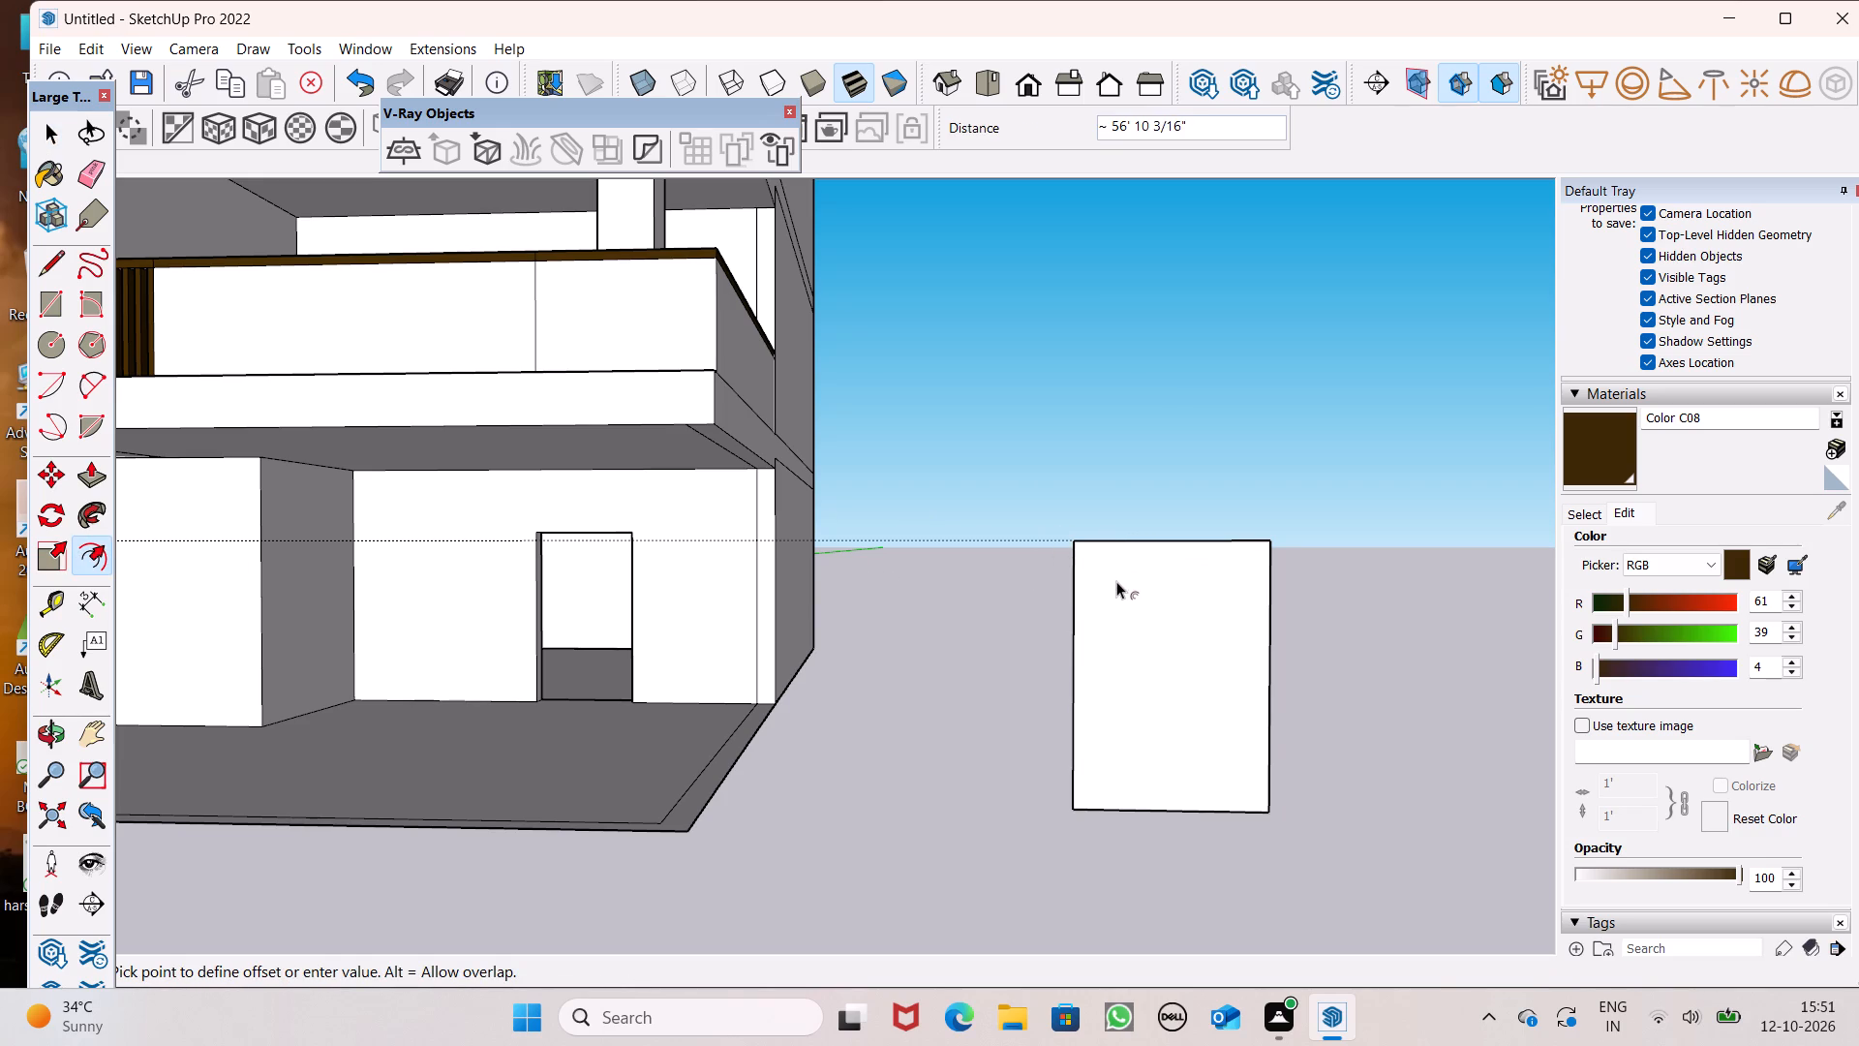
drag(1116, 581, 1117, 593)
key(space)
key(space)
Offset the free-standing rectangle's outline inward by about 1 3/16" to form a frame border.
scroll(1084, 540, down, 7)
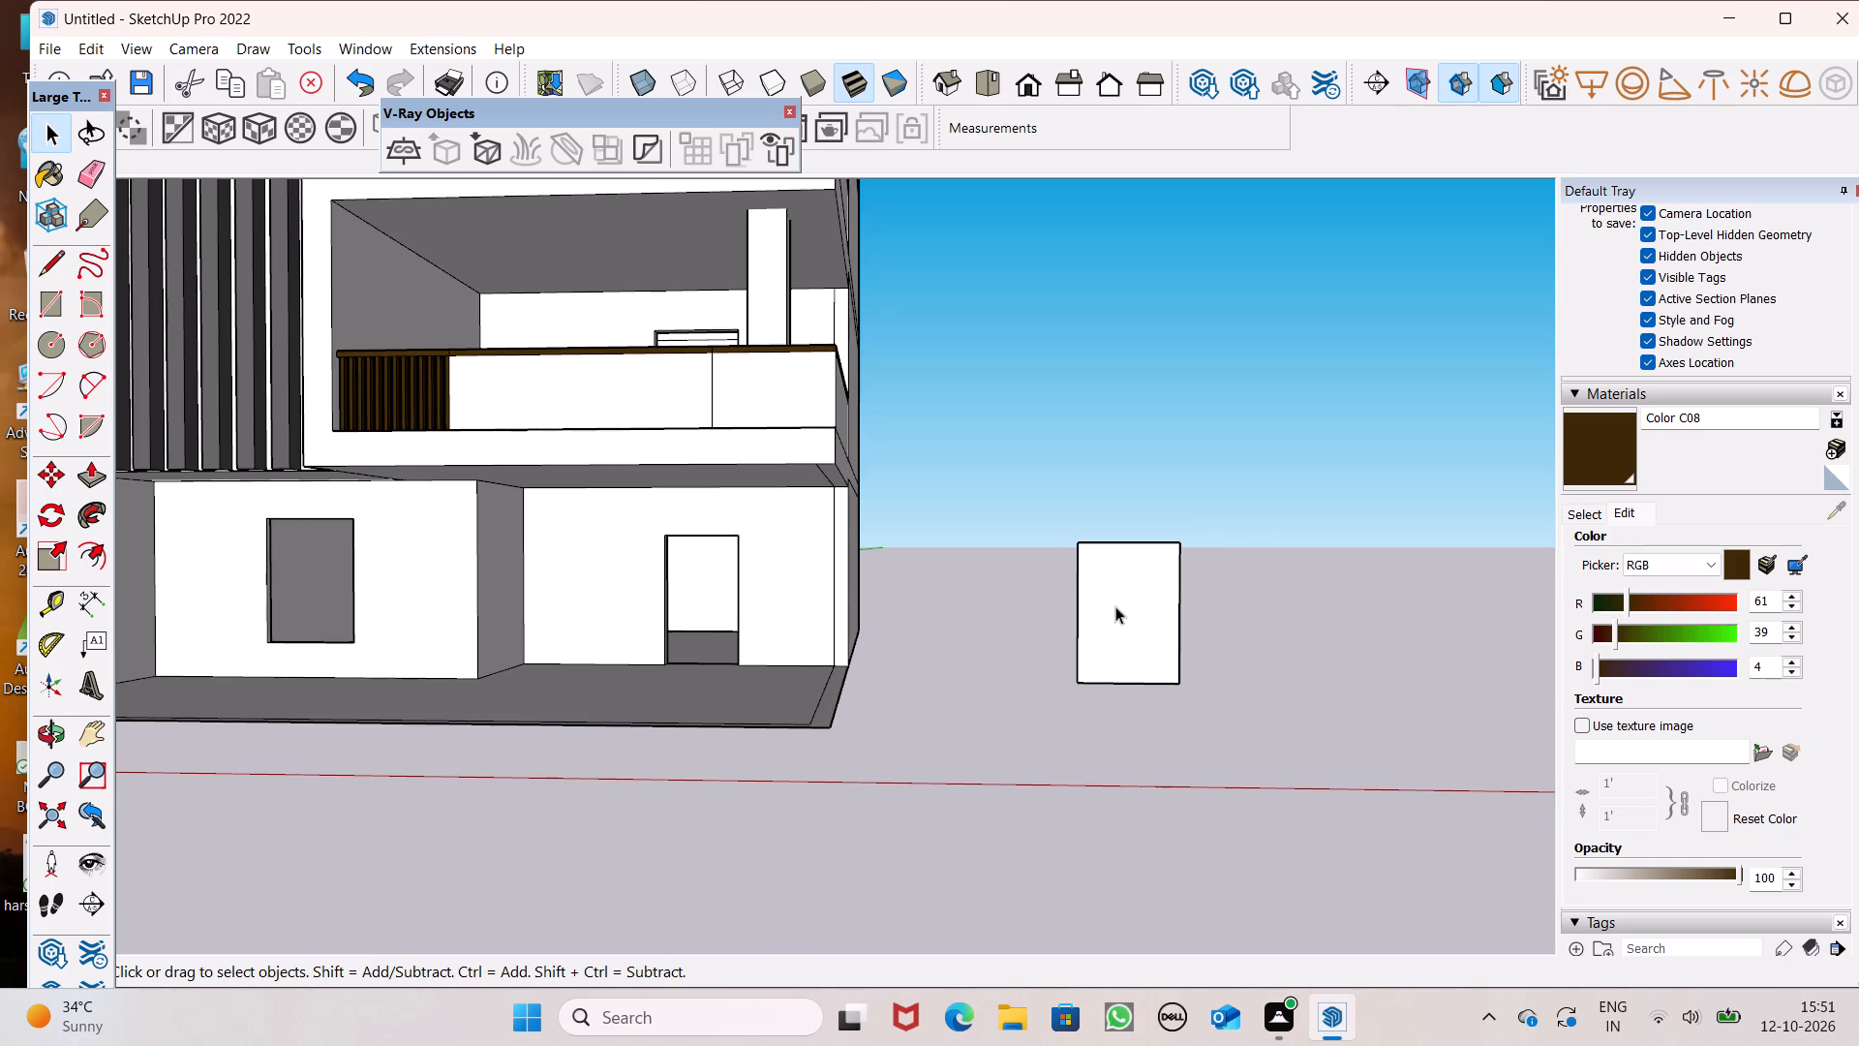
scroll(1336, 608, up, 4)
click(915, 649)
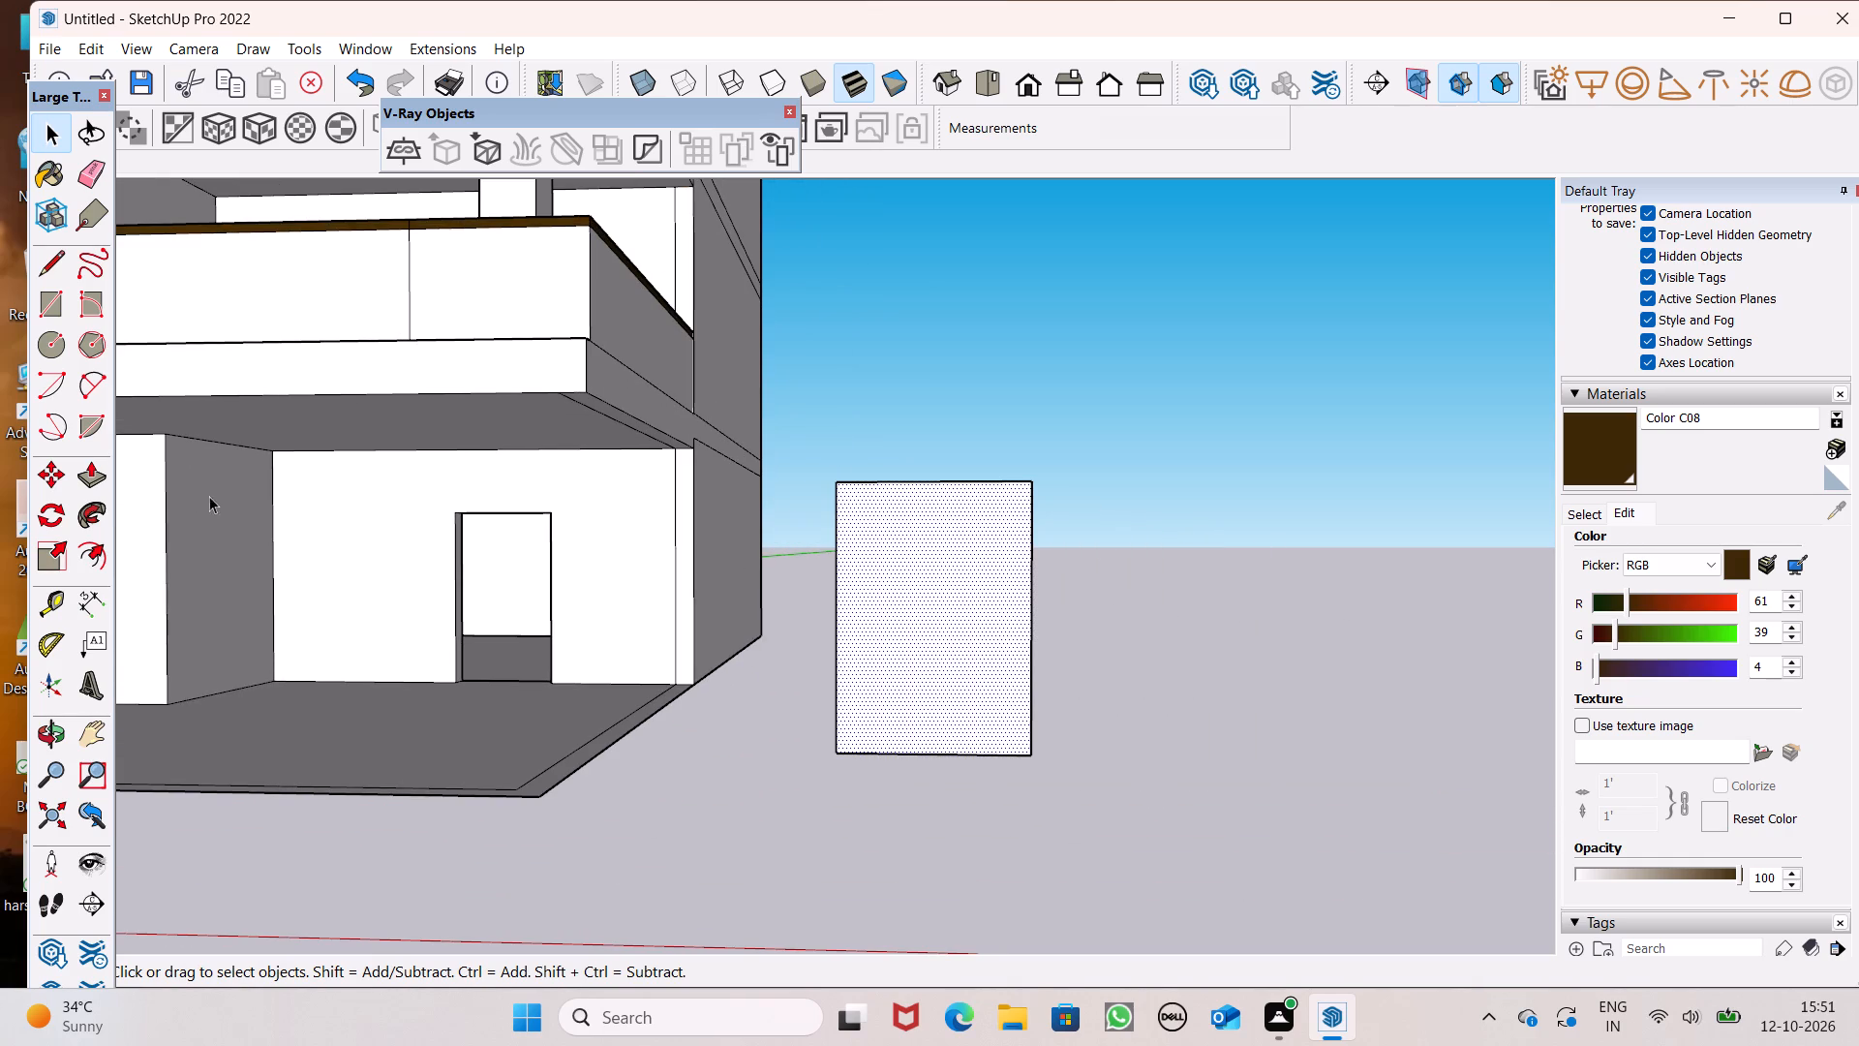
click(86, 539)
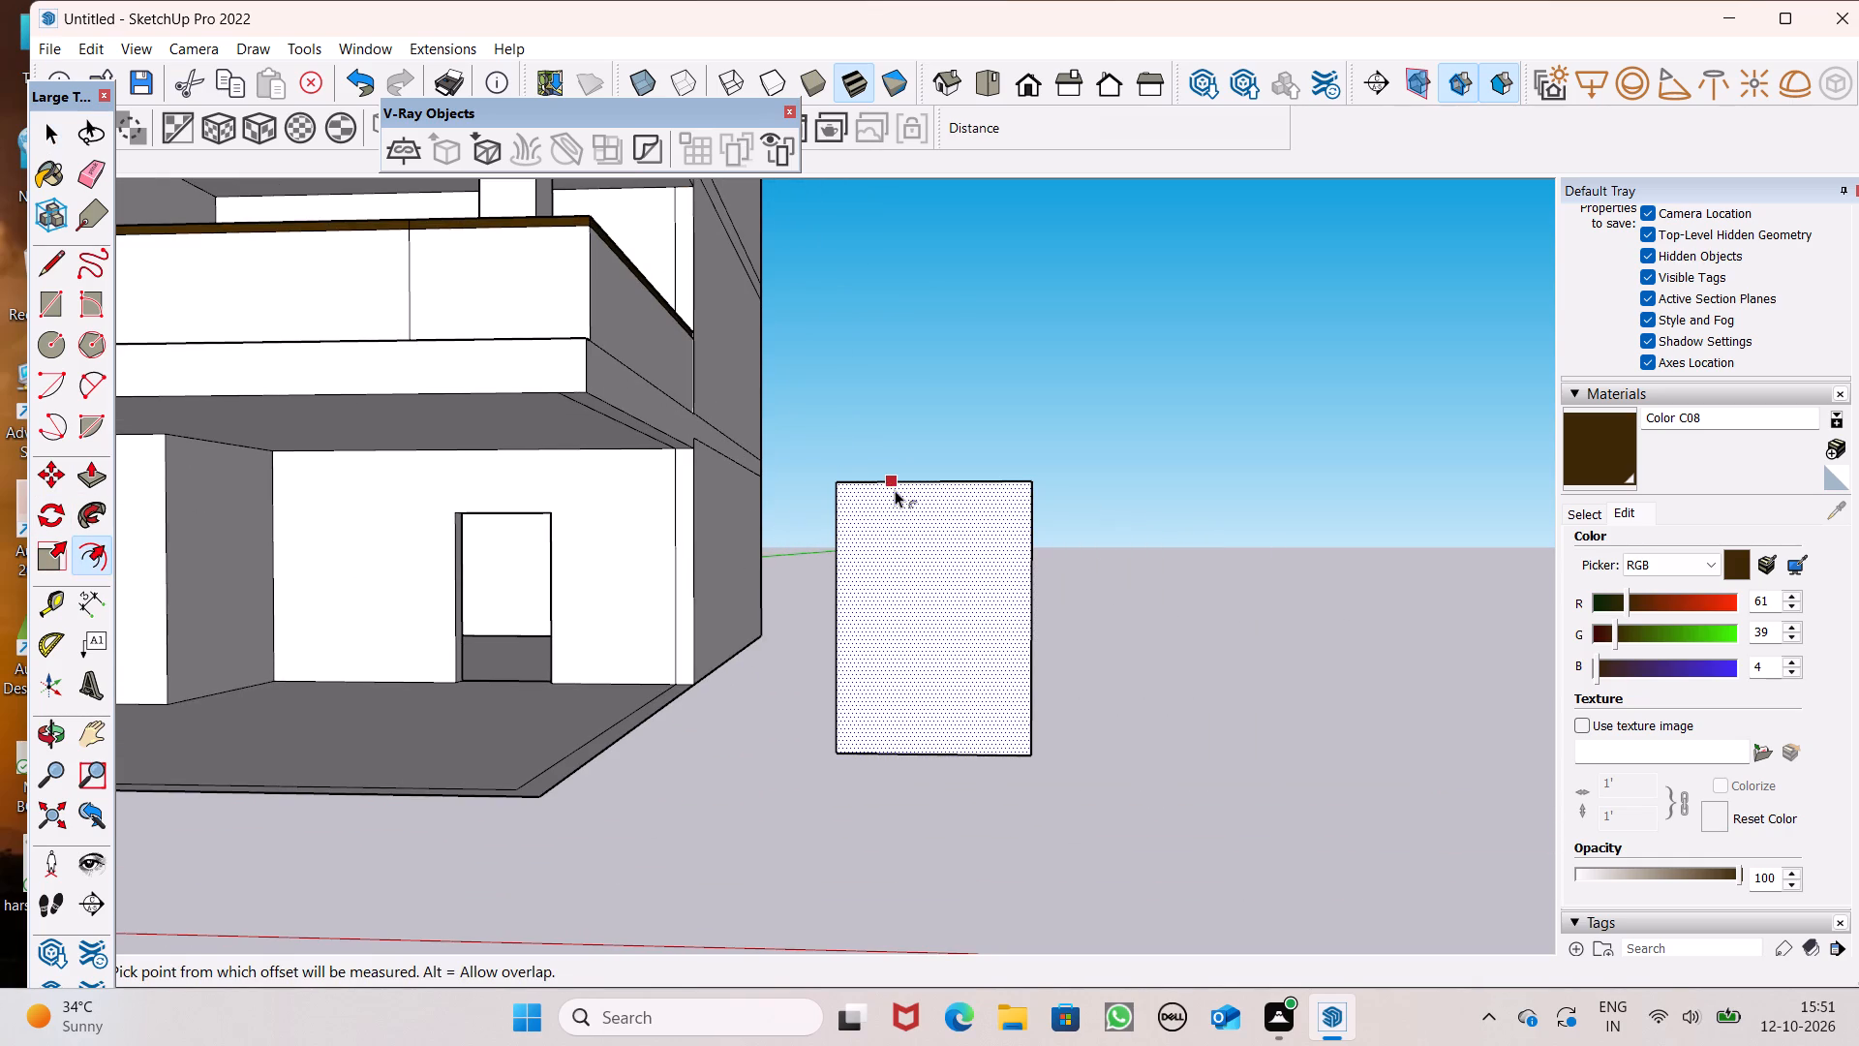
click(895, 490)
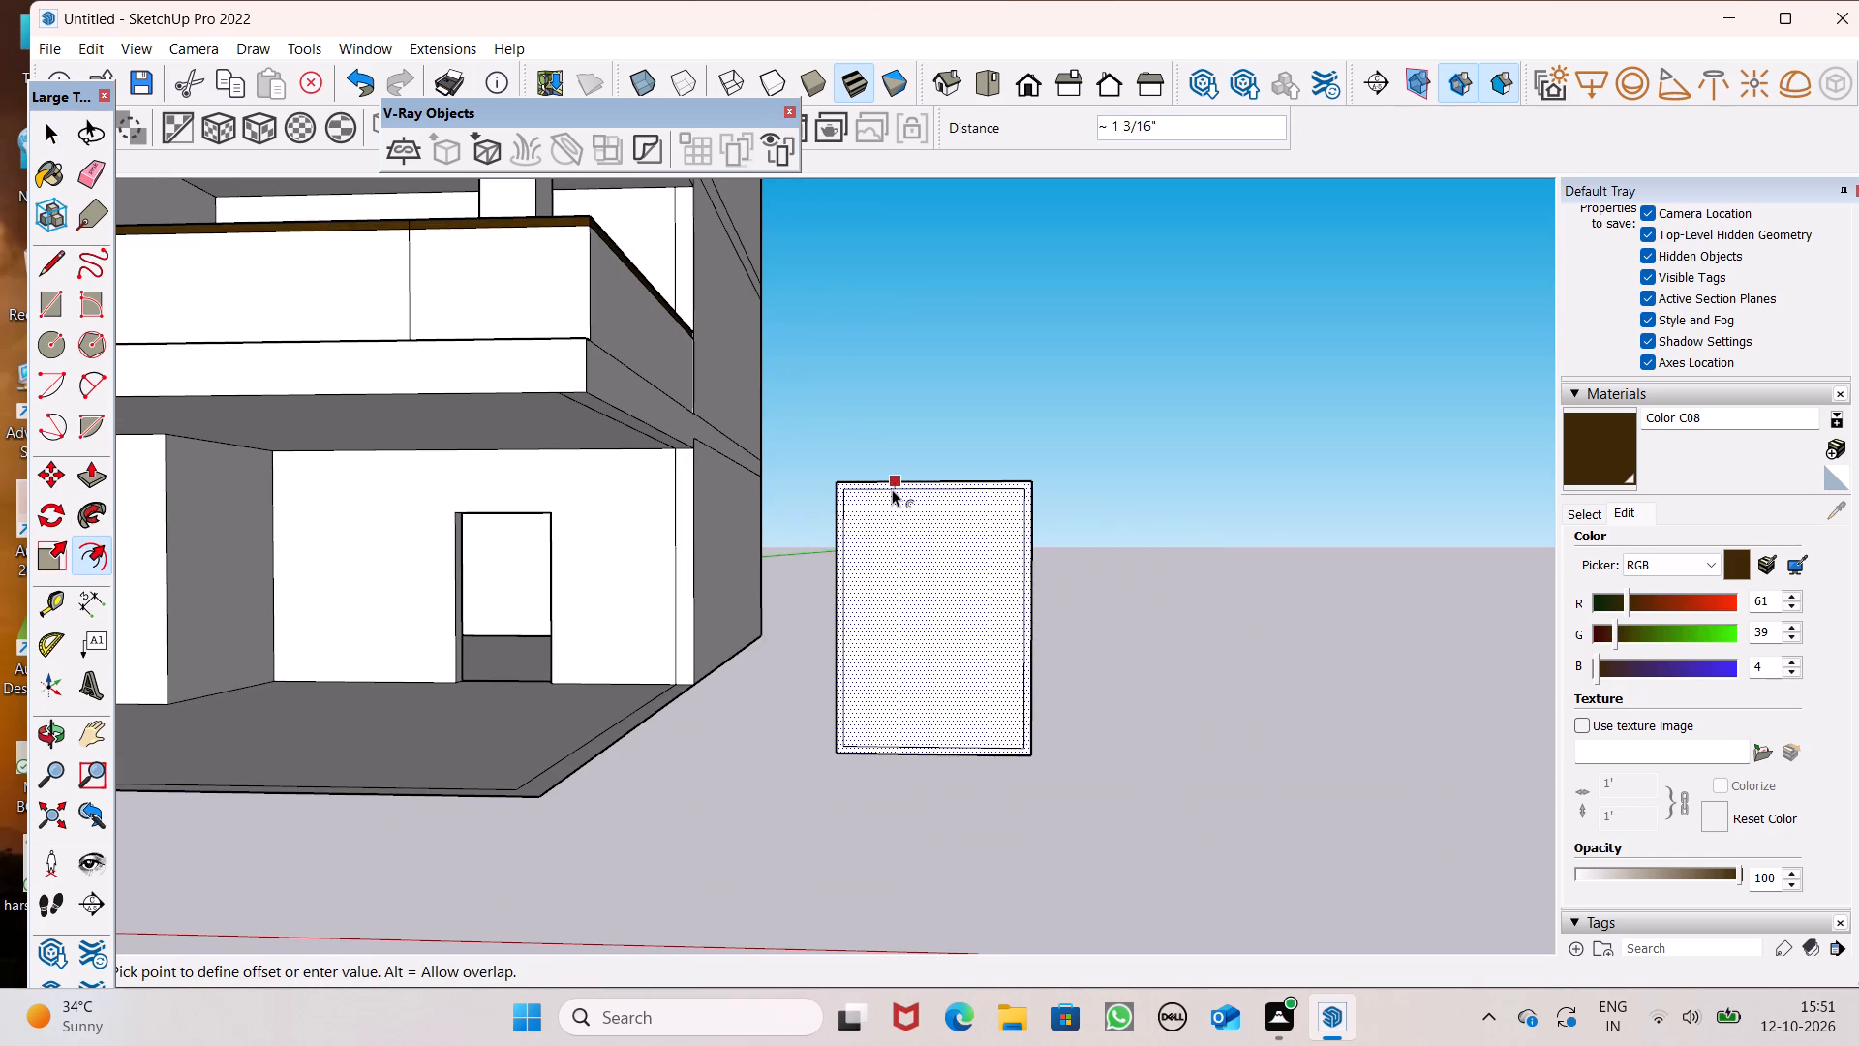
key(space)
click(1280, 651)
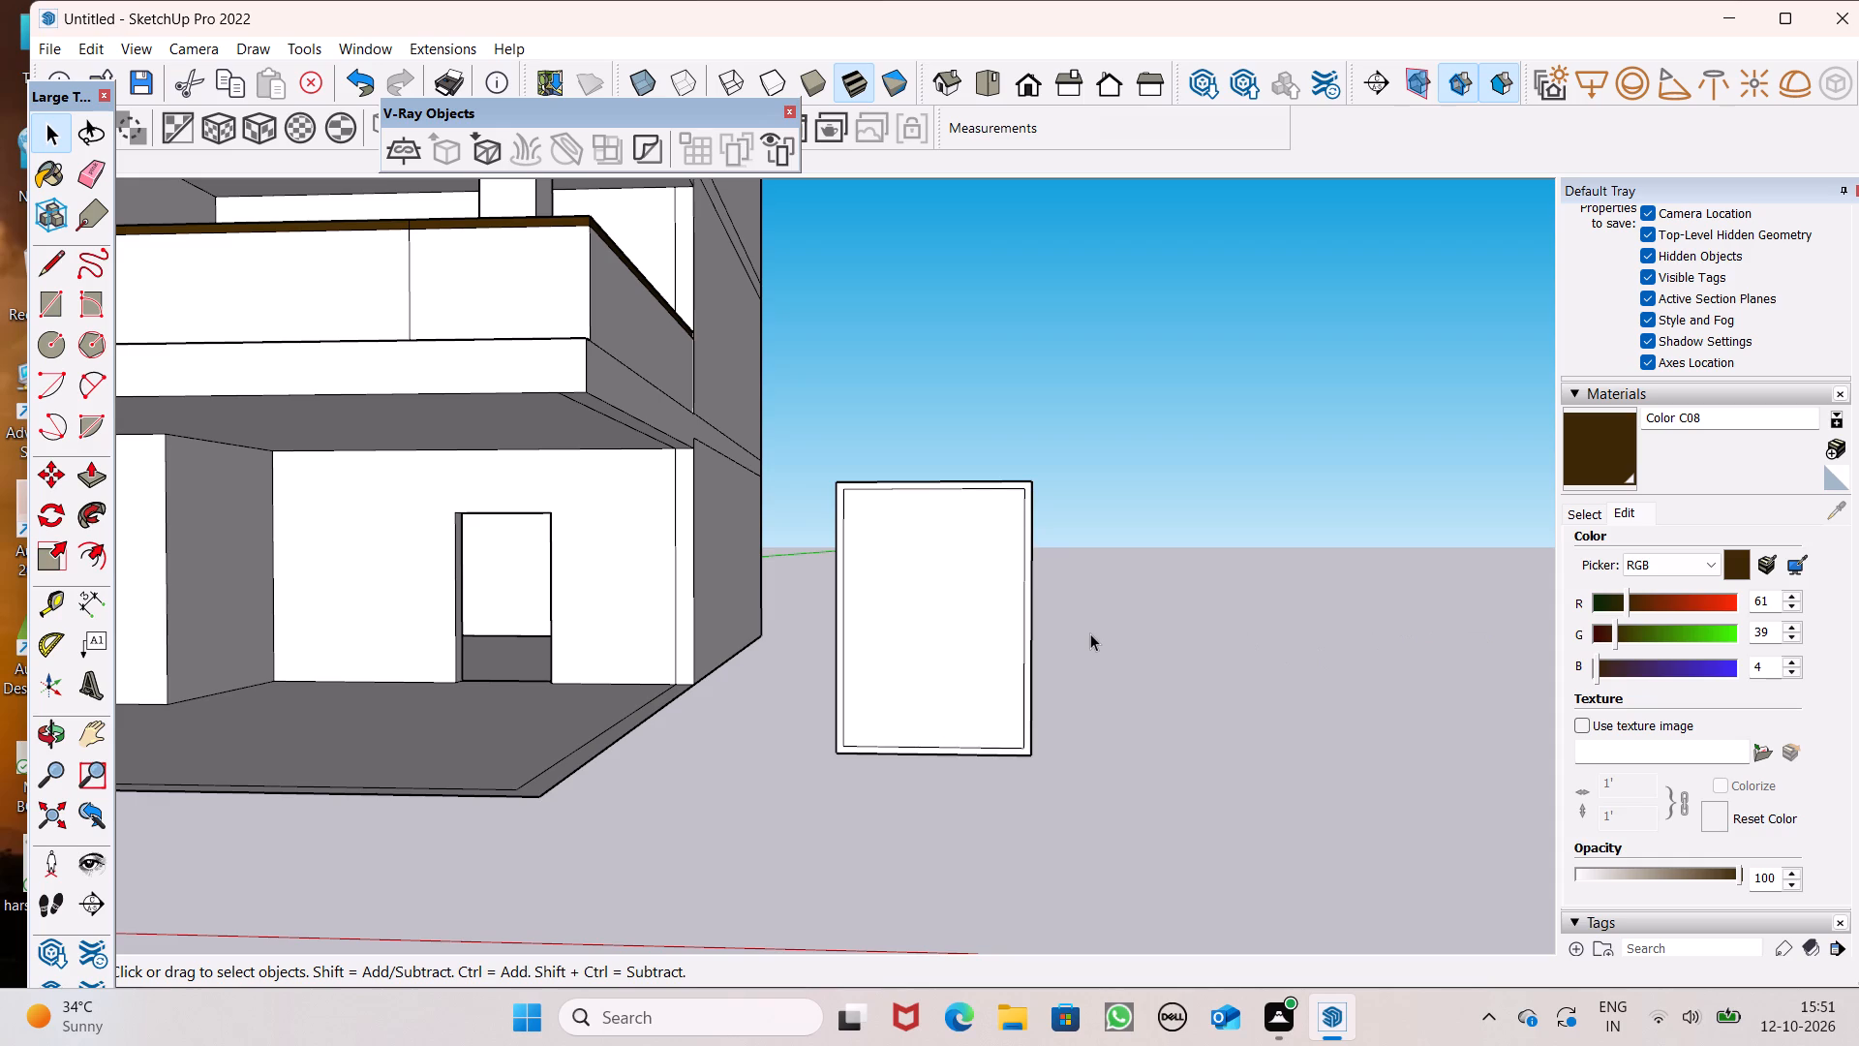
Draw a vertical mullion rectangle about 1 11/16" wide down the free-standing frame's centre, from inner top edge to inner bottom edge.
middle_drag(1094, 635, 1094, 693)
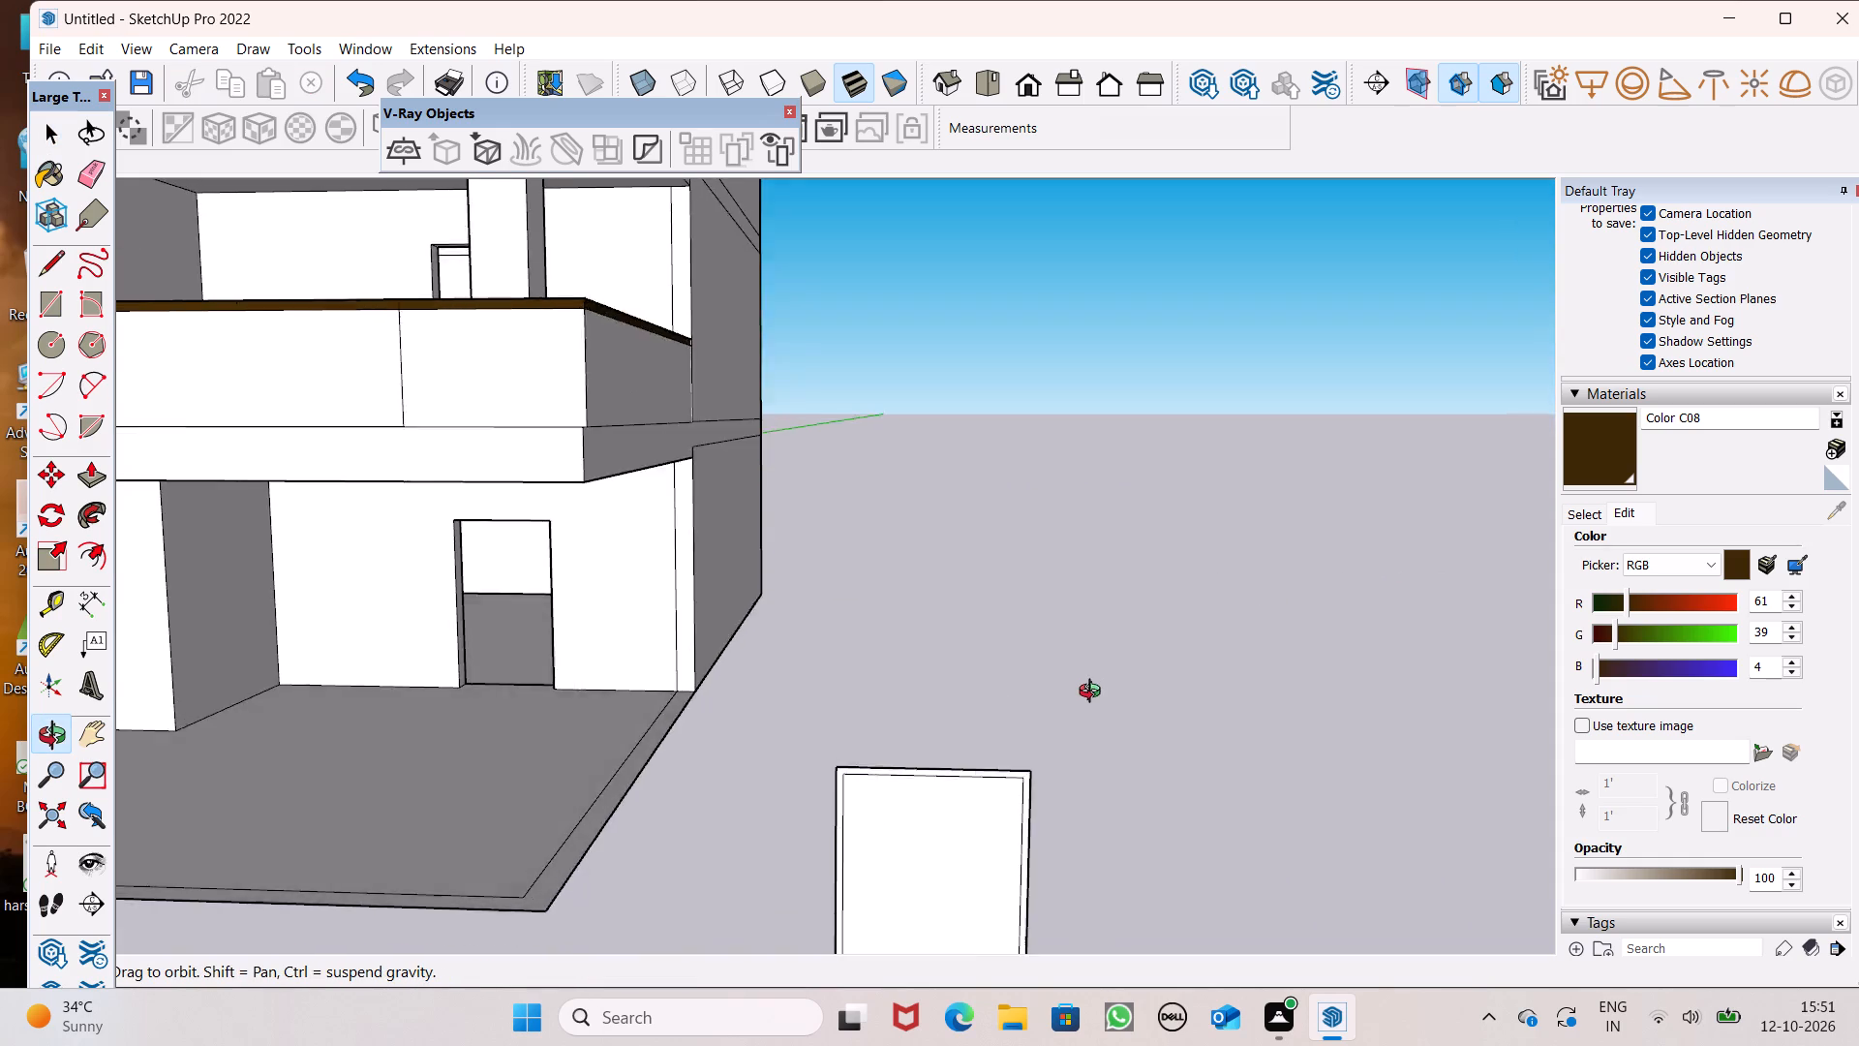
middle_drag(1094, 693, 1119, 691)
scroll(1060, 561, down, 4)
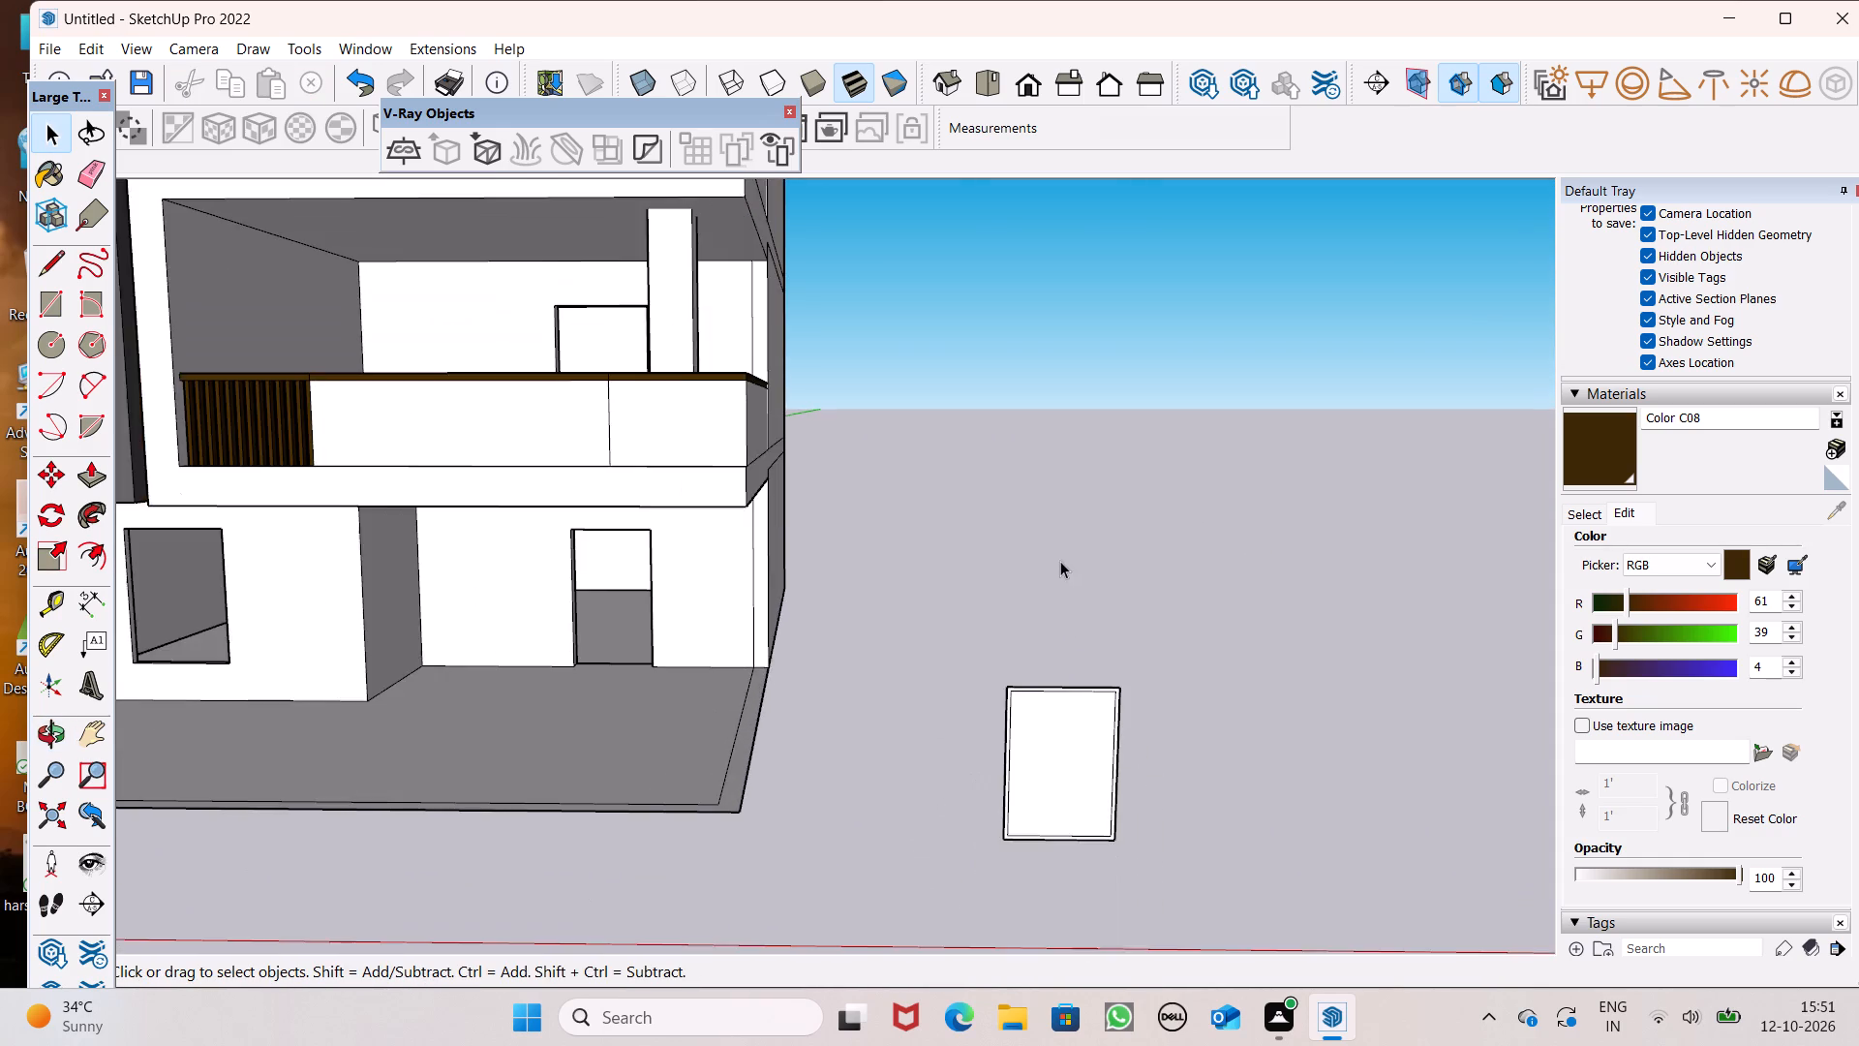
scroll(1208, 767, up, 3)
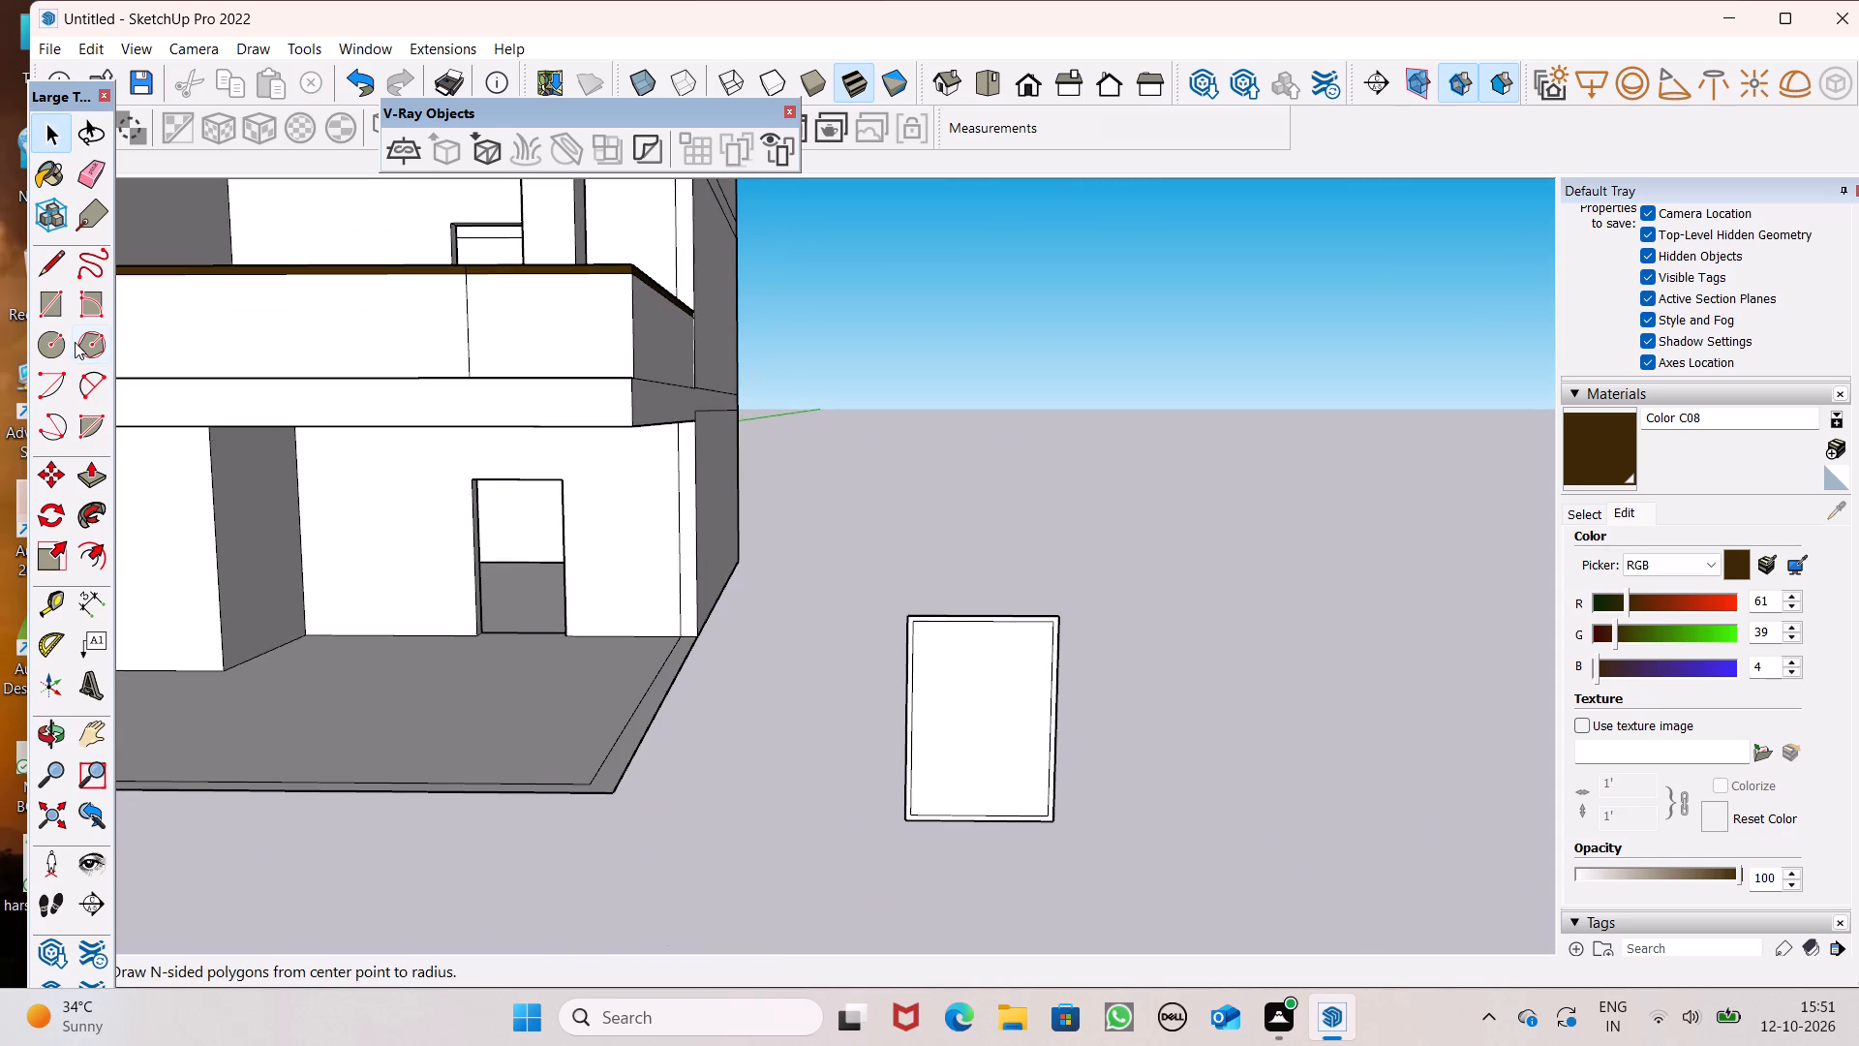
click(51, 308)
scroll(1093, 838, up, 5)
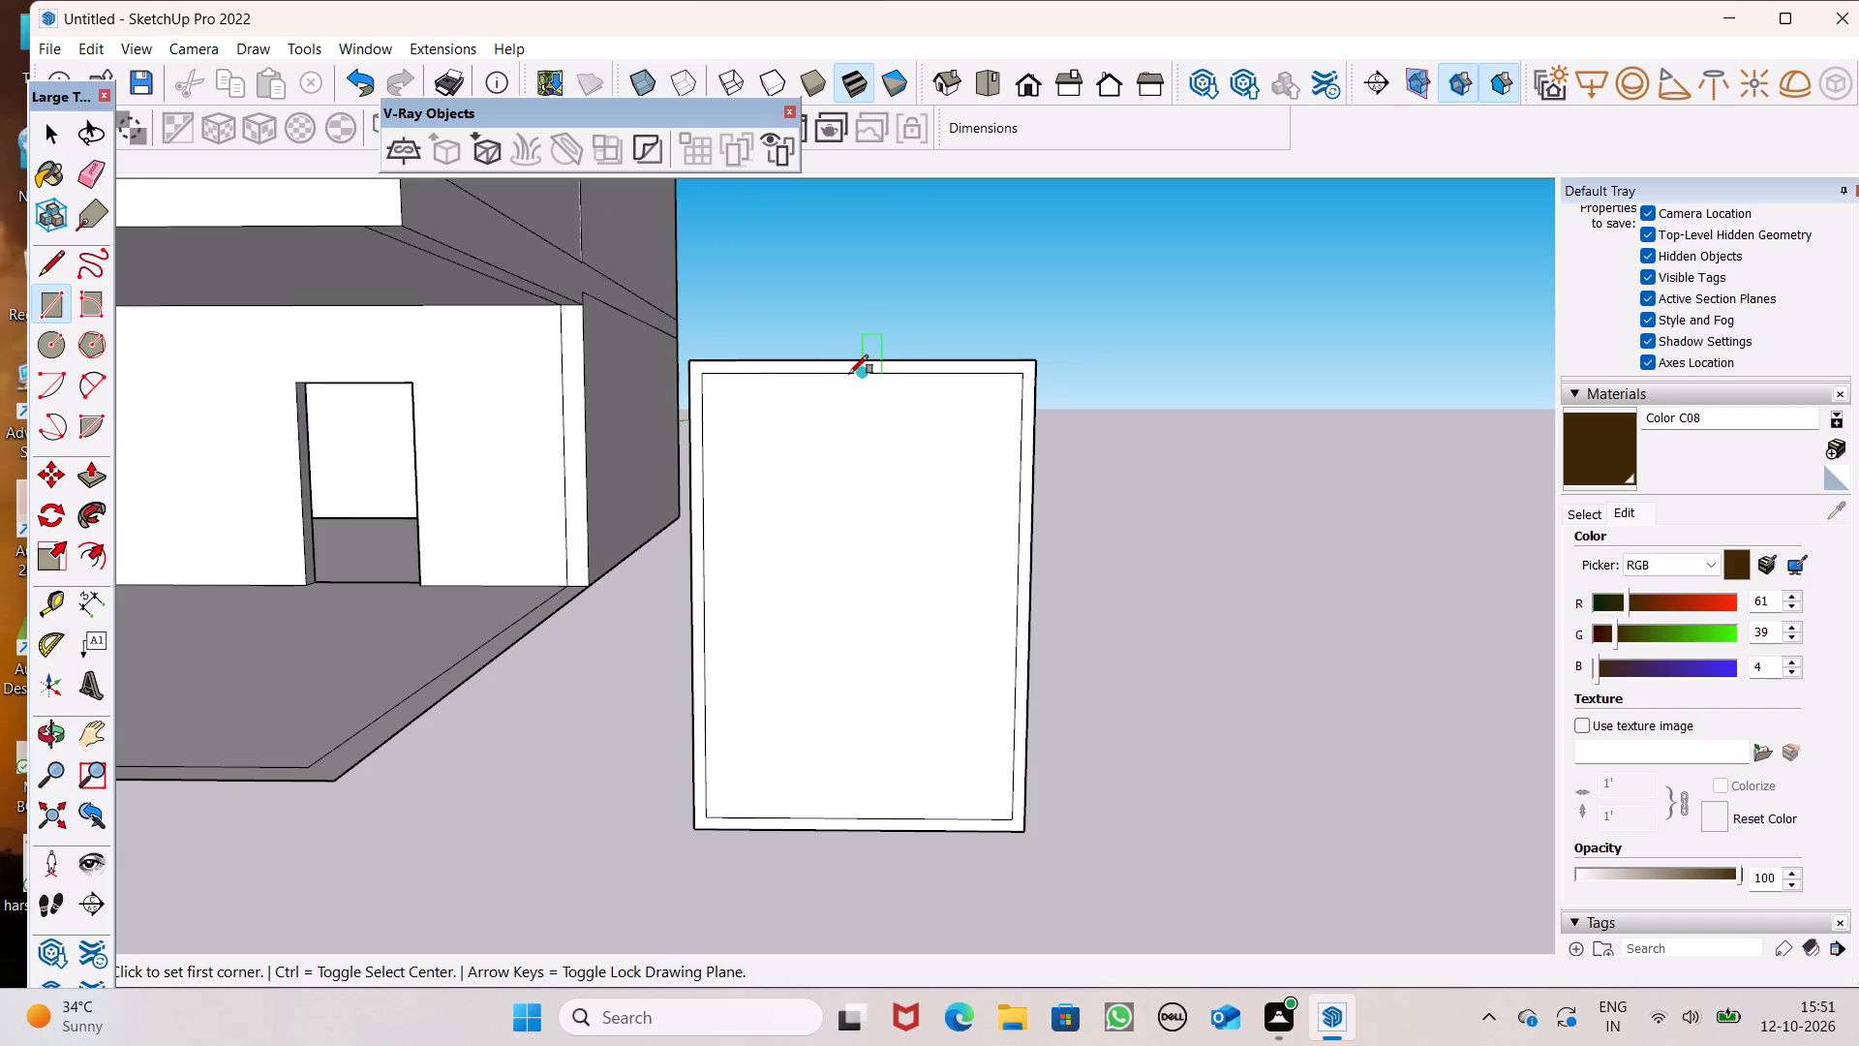
scroll(859, 370, up, 8)
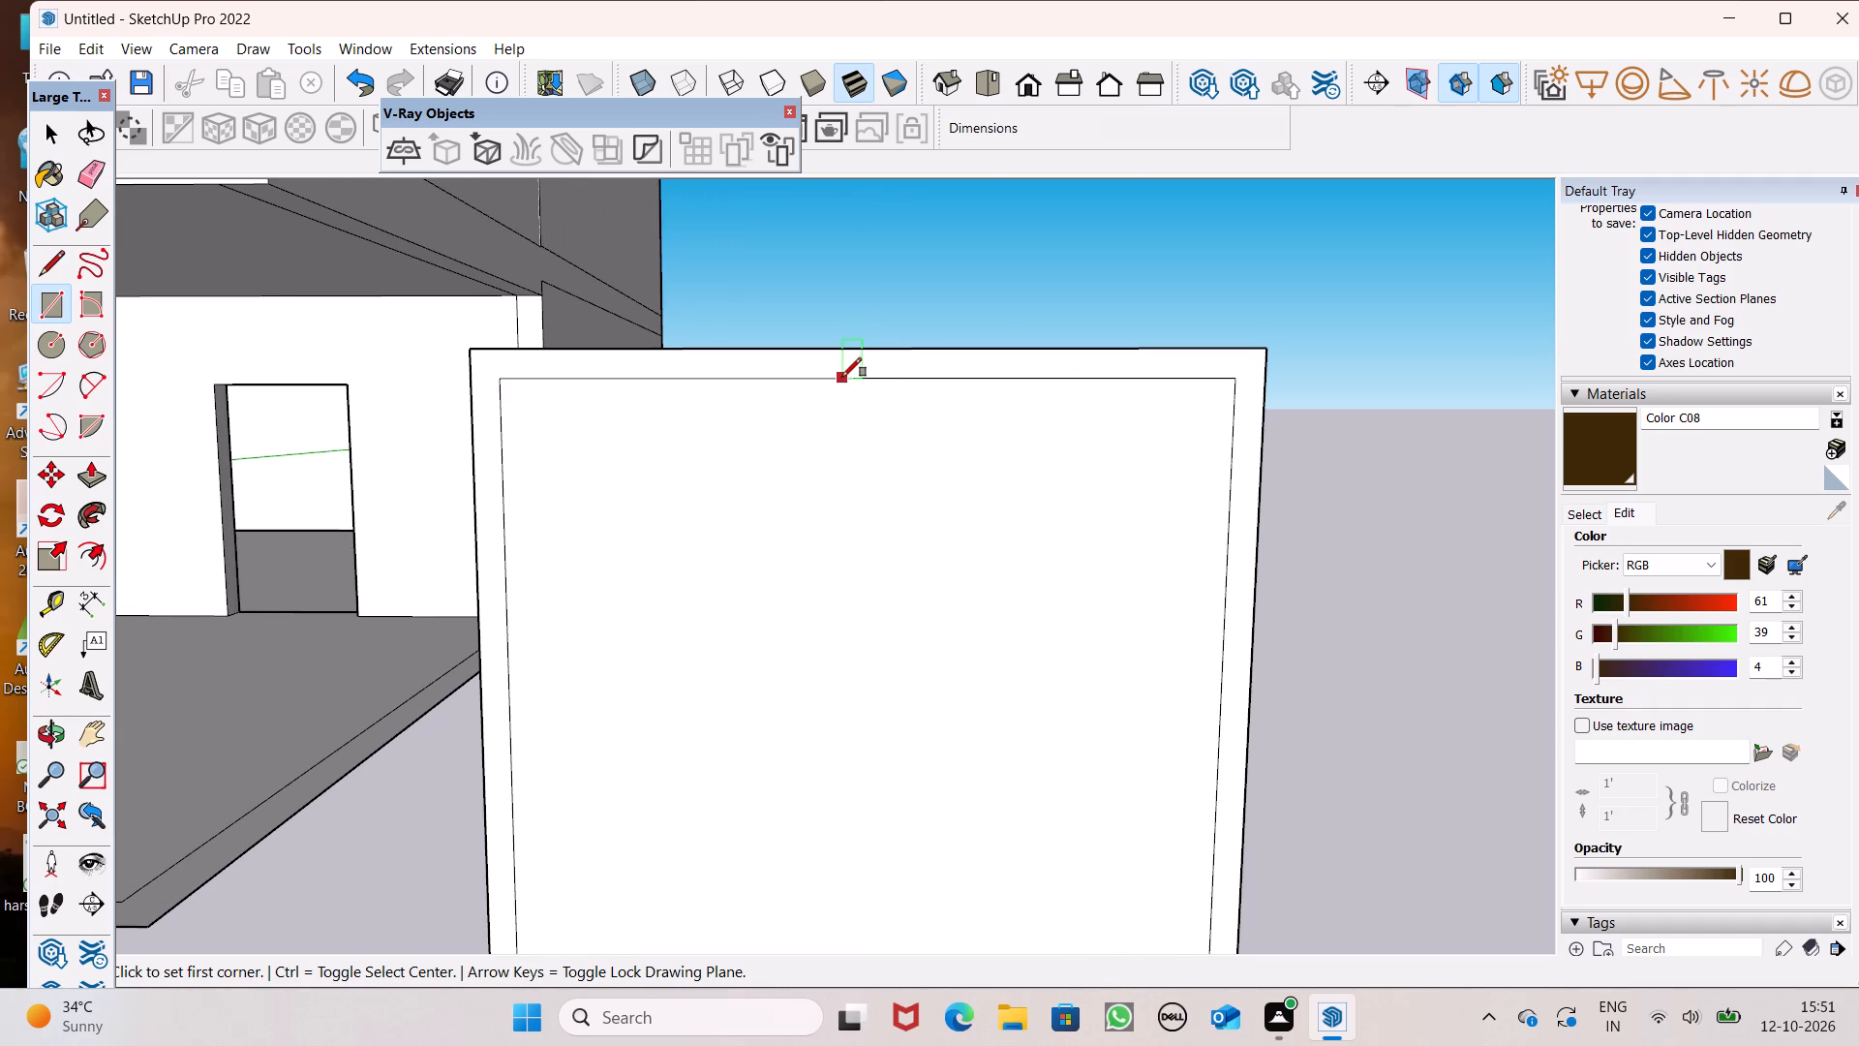
click(844, 377)
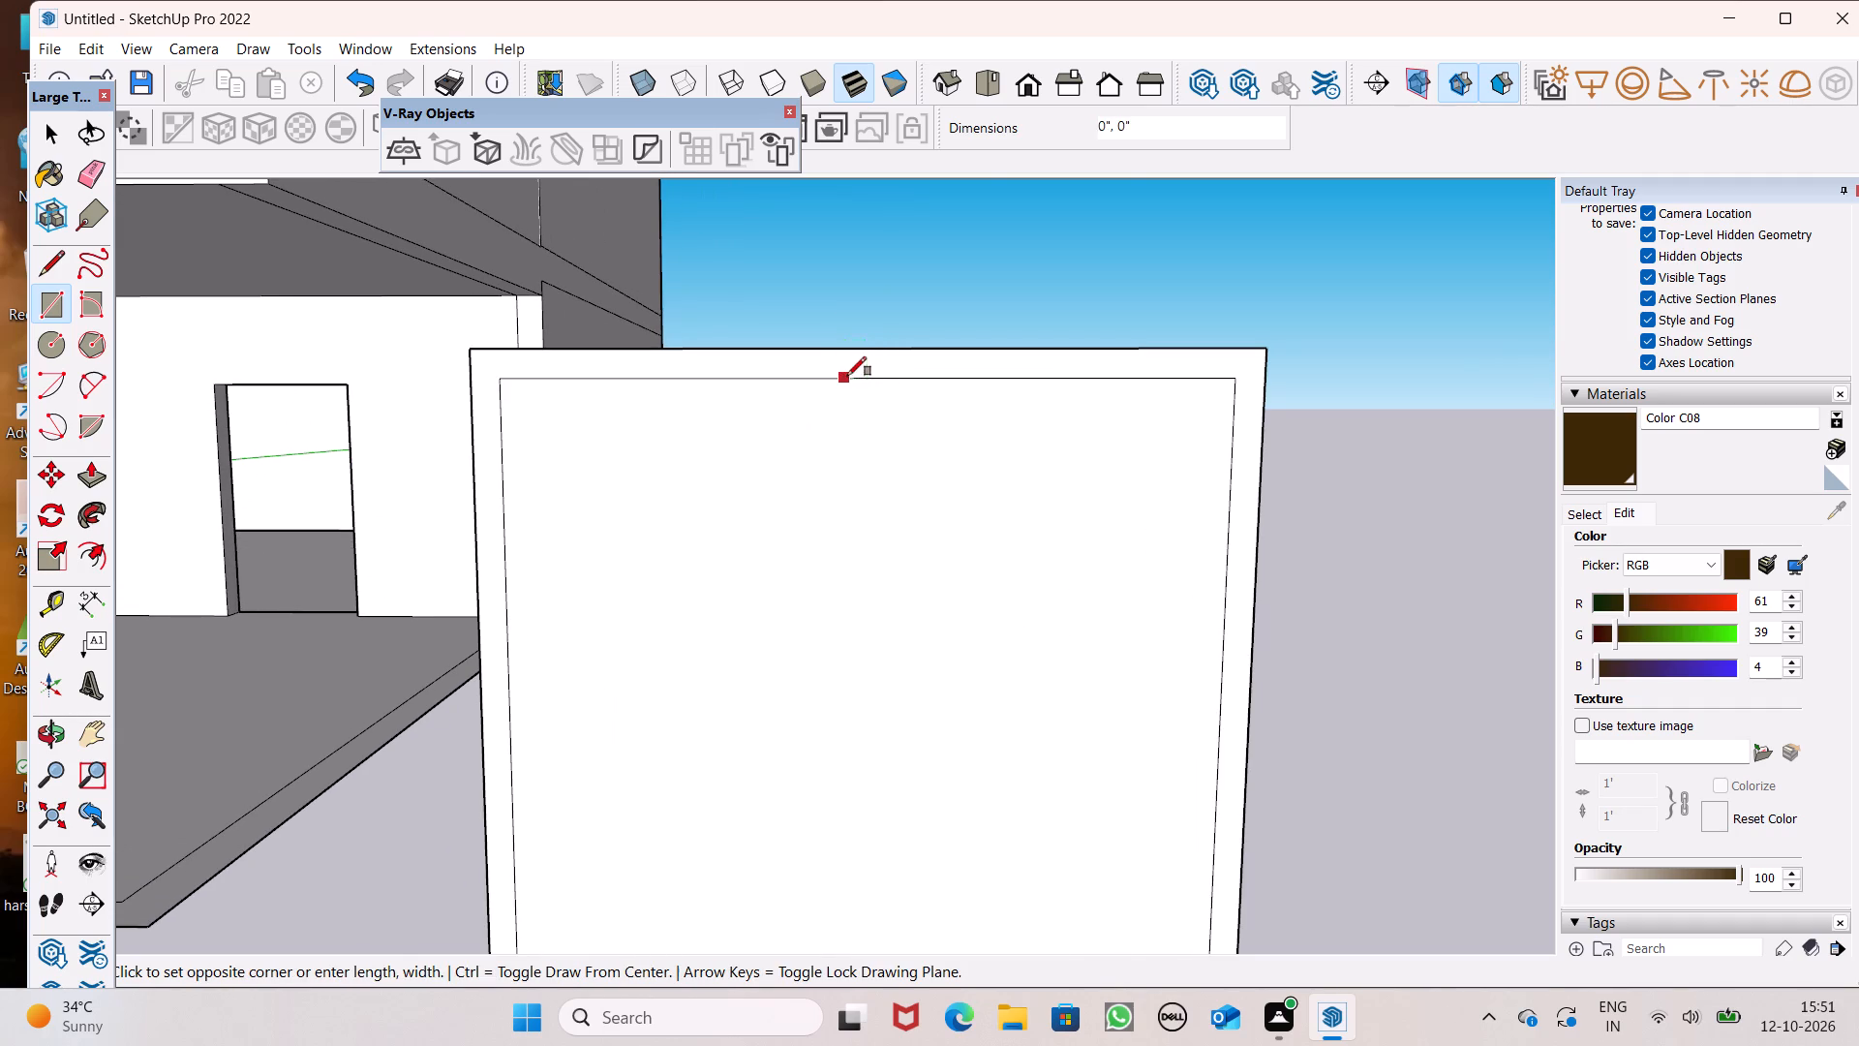
scroll(866, 426, down, 9)
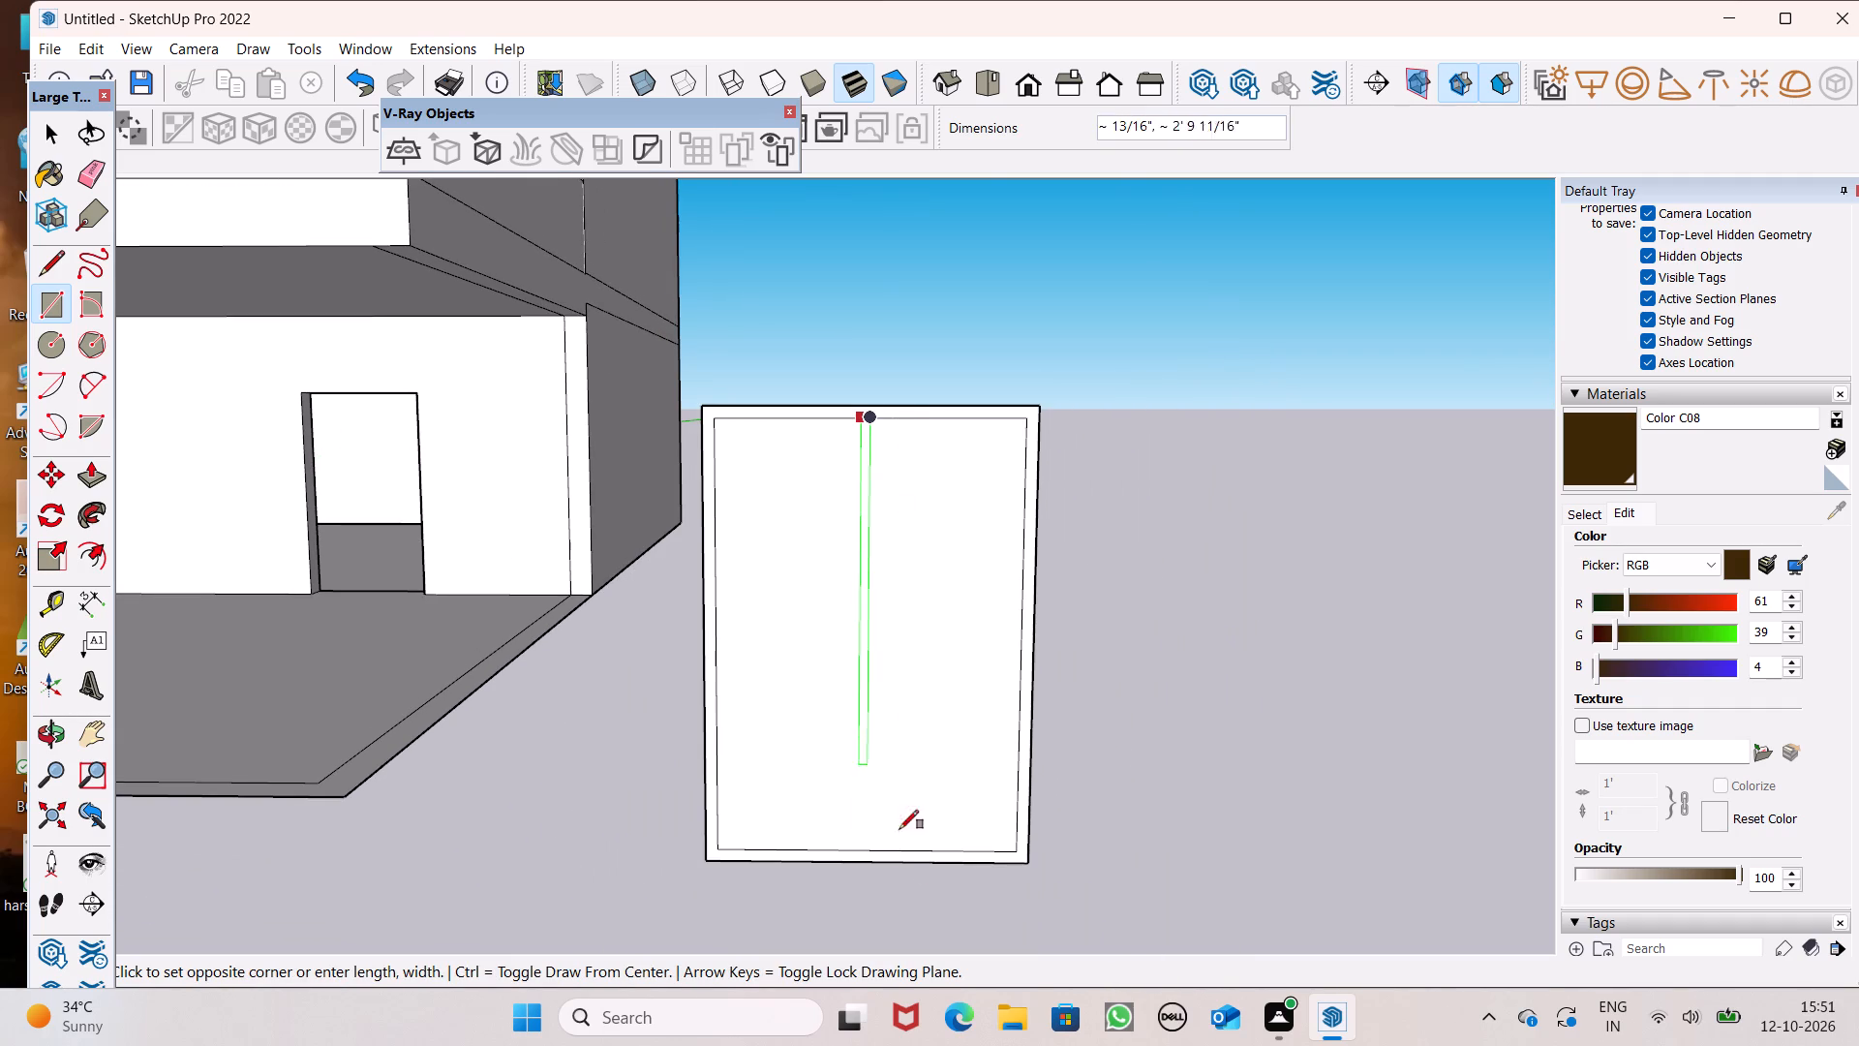
scroll(882, 873, up, 6)
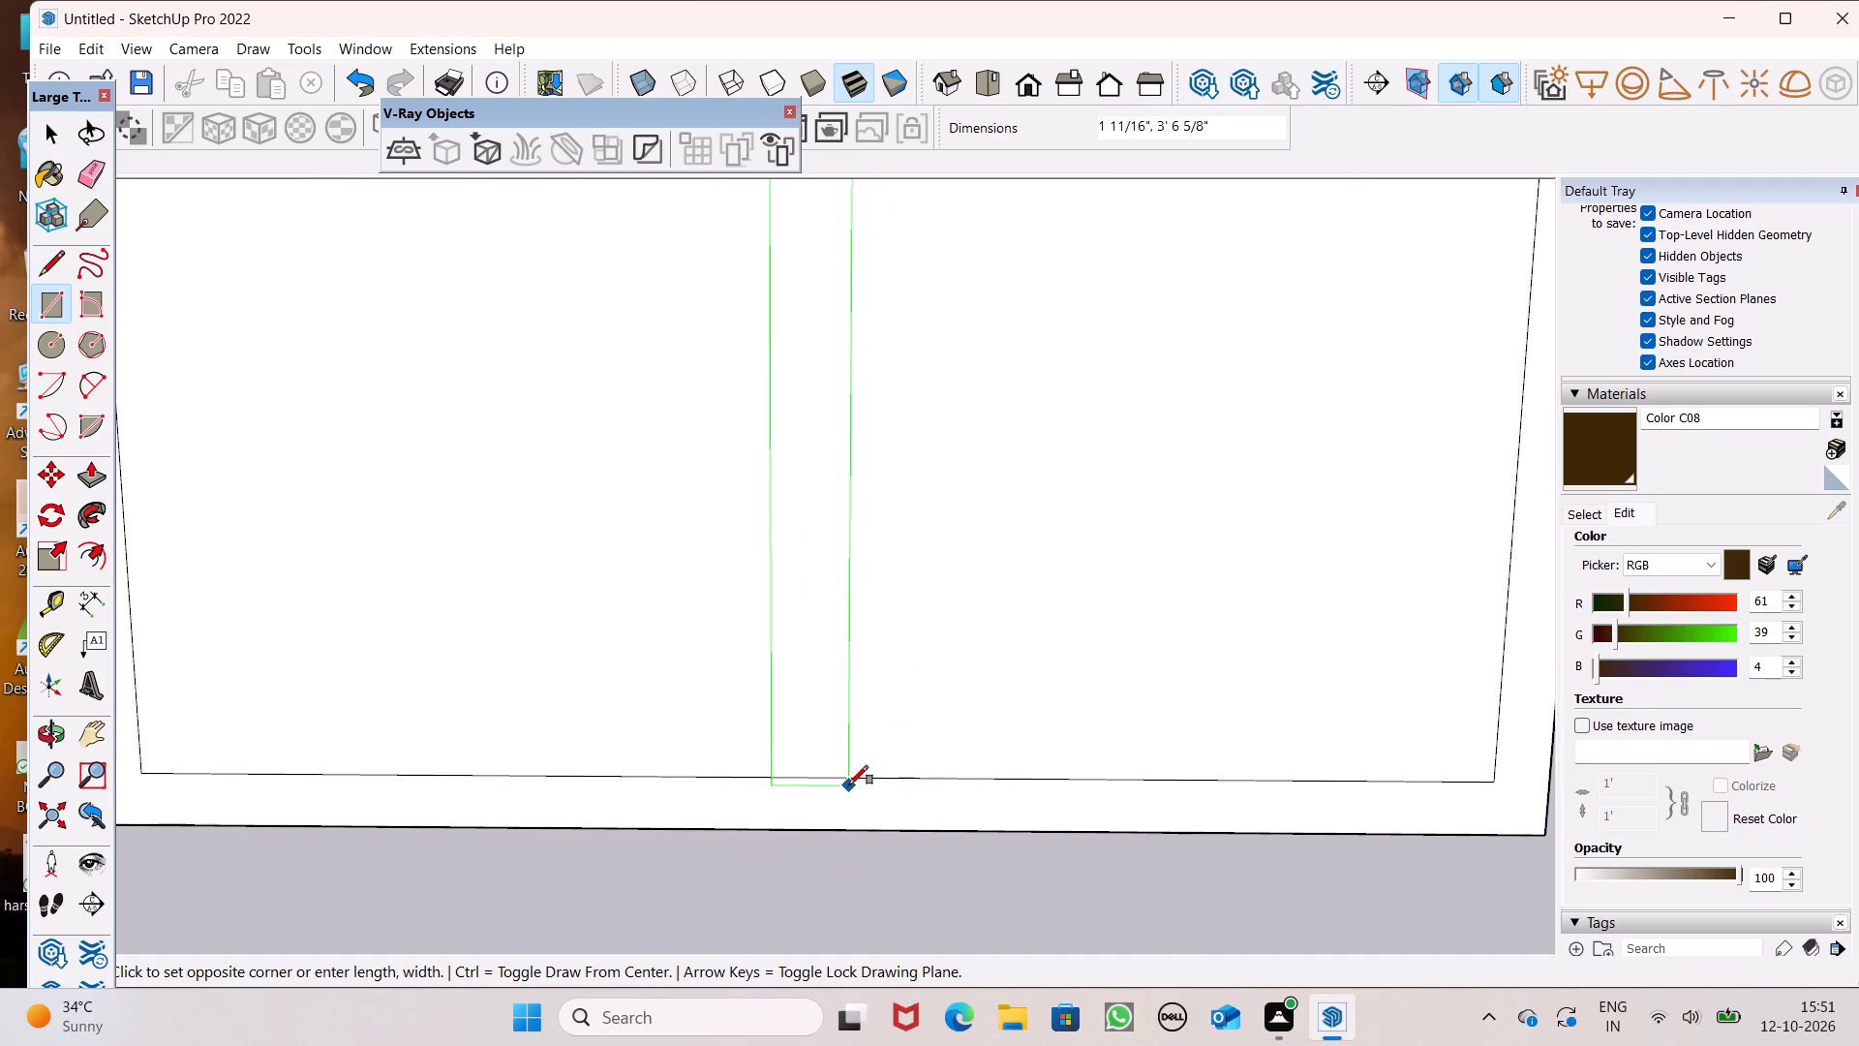
click(849, 780)
scroll(862, 890, down, 6)
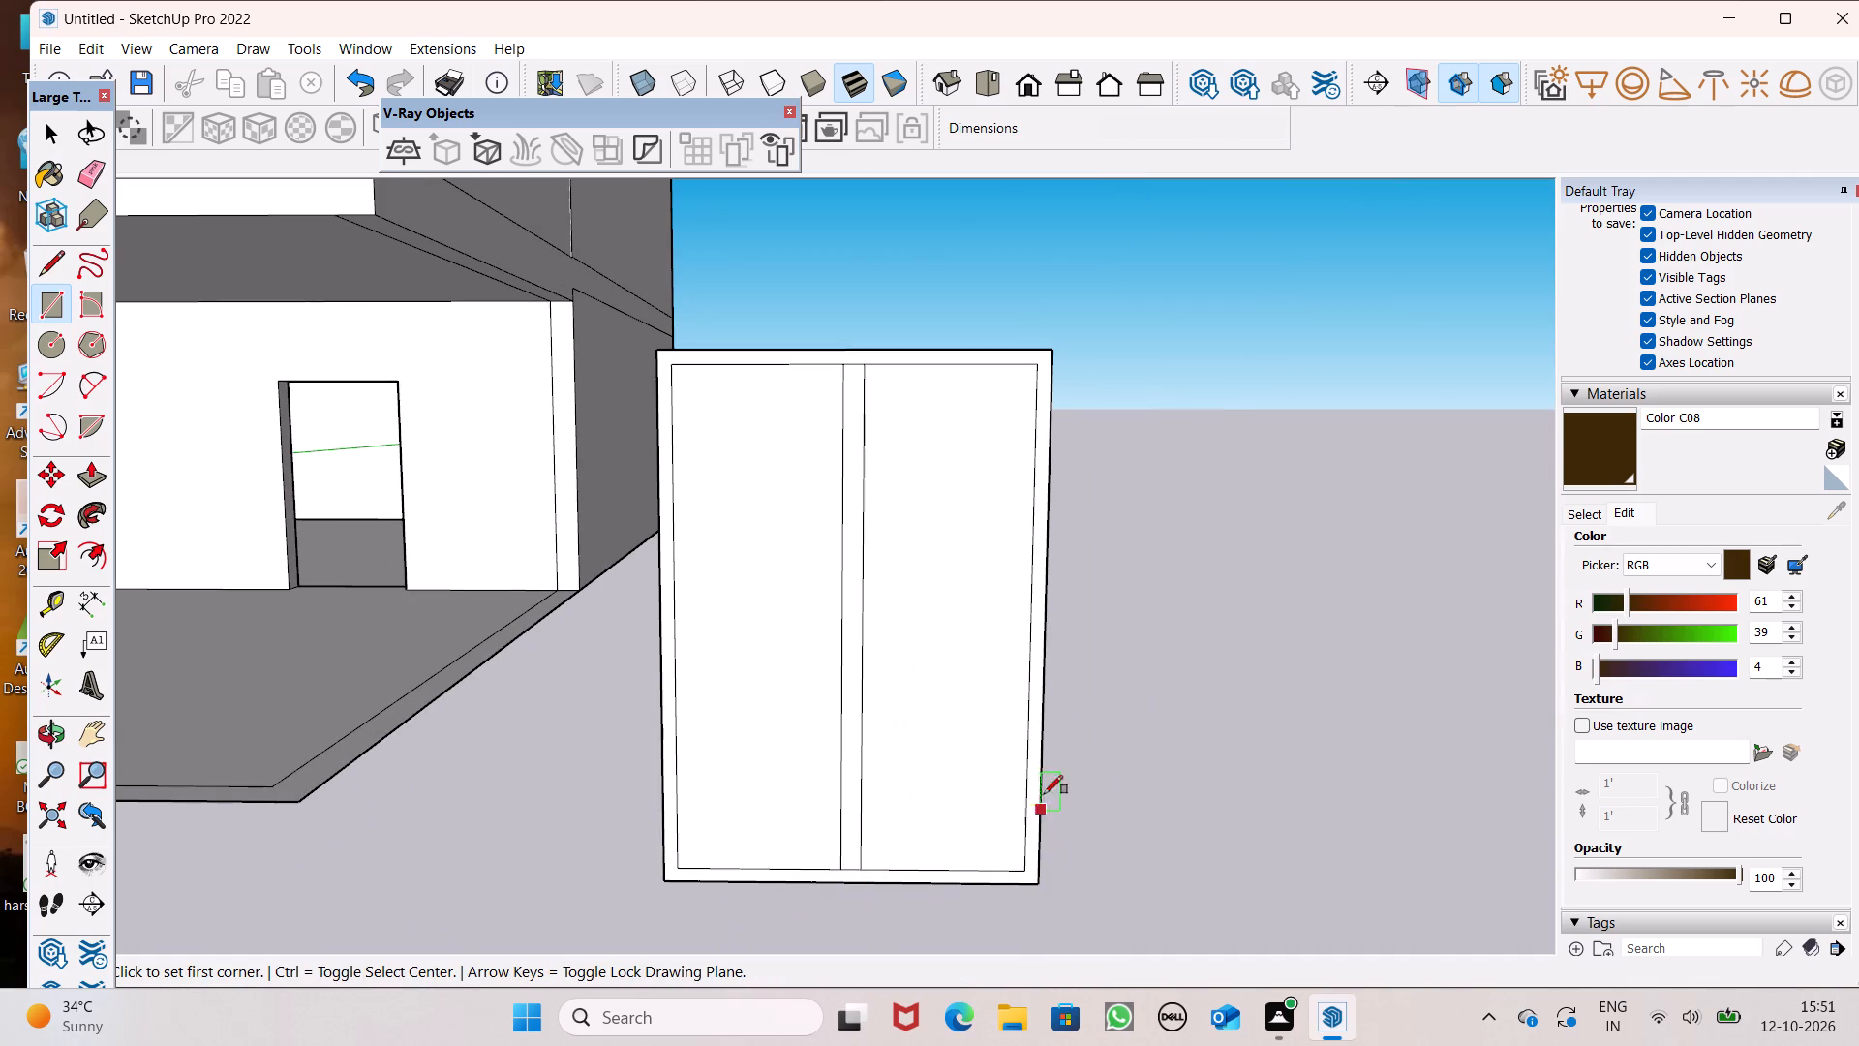
key(space)
Erase the short edge separating the mullion's top end from the frame border.
scroll(1123, 702, down, 4)
middle_drag(1170, 733, 543, 581)
scroll(812, 435, down, 4)
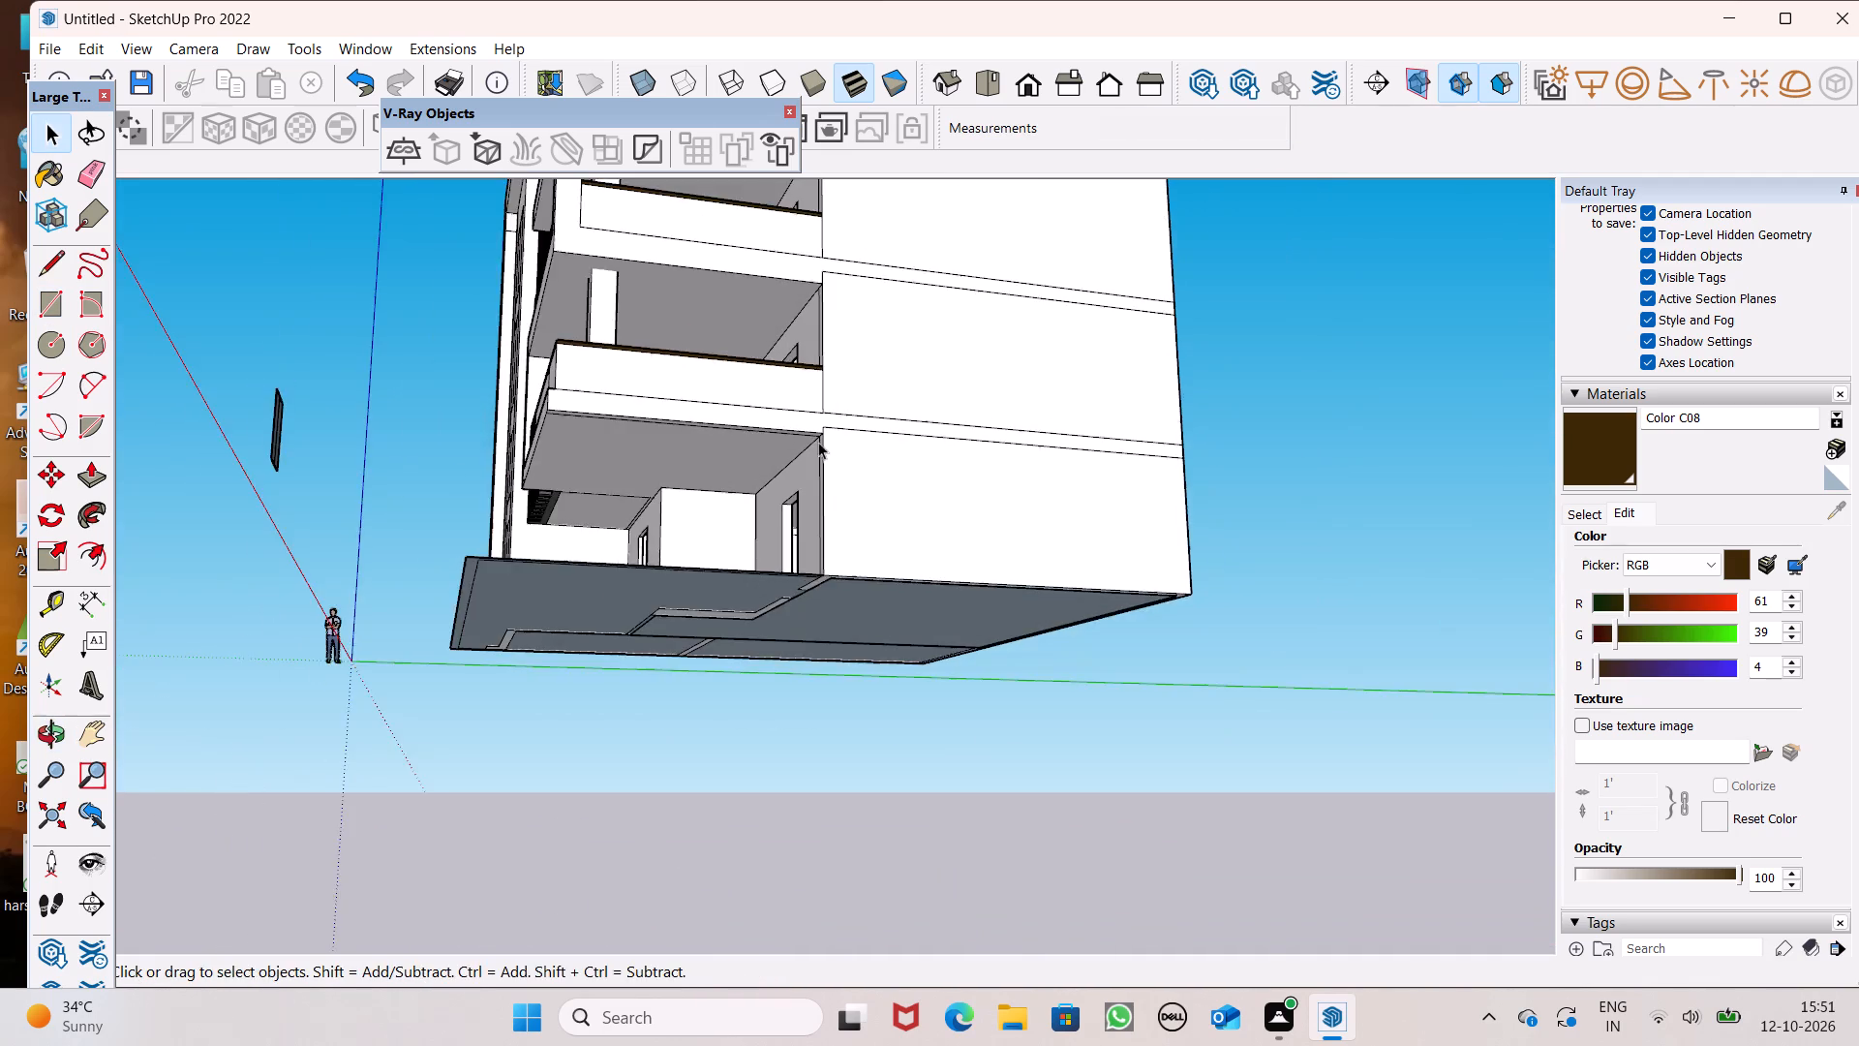
middle_drag(820, 478, 715, 556)
scroll(450, 587, up, 4)
scroll(698, 516, down, 5)
scroll(487, 533, up, 1)
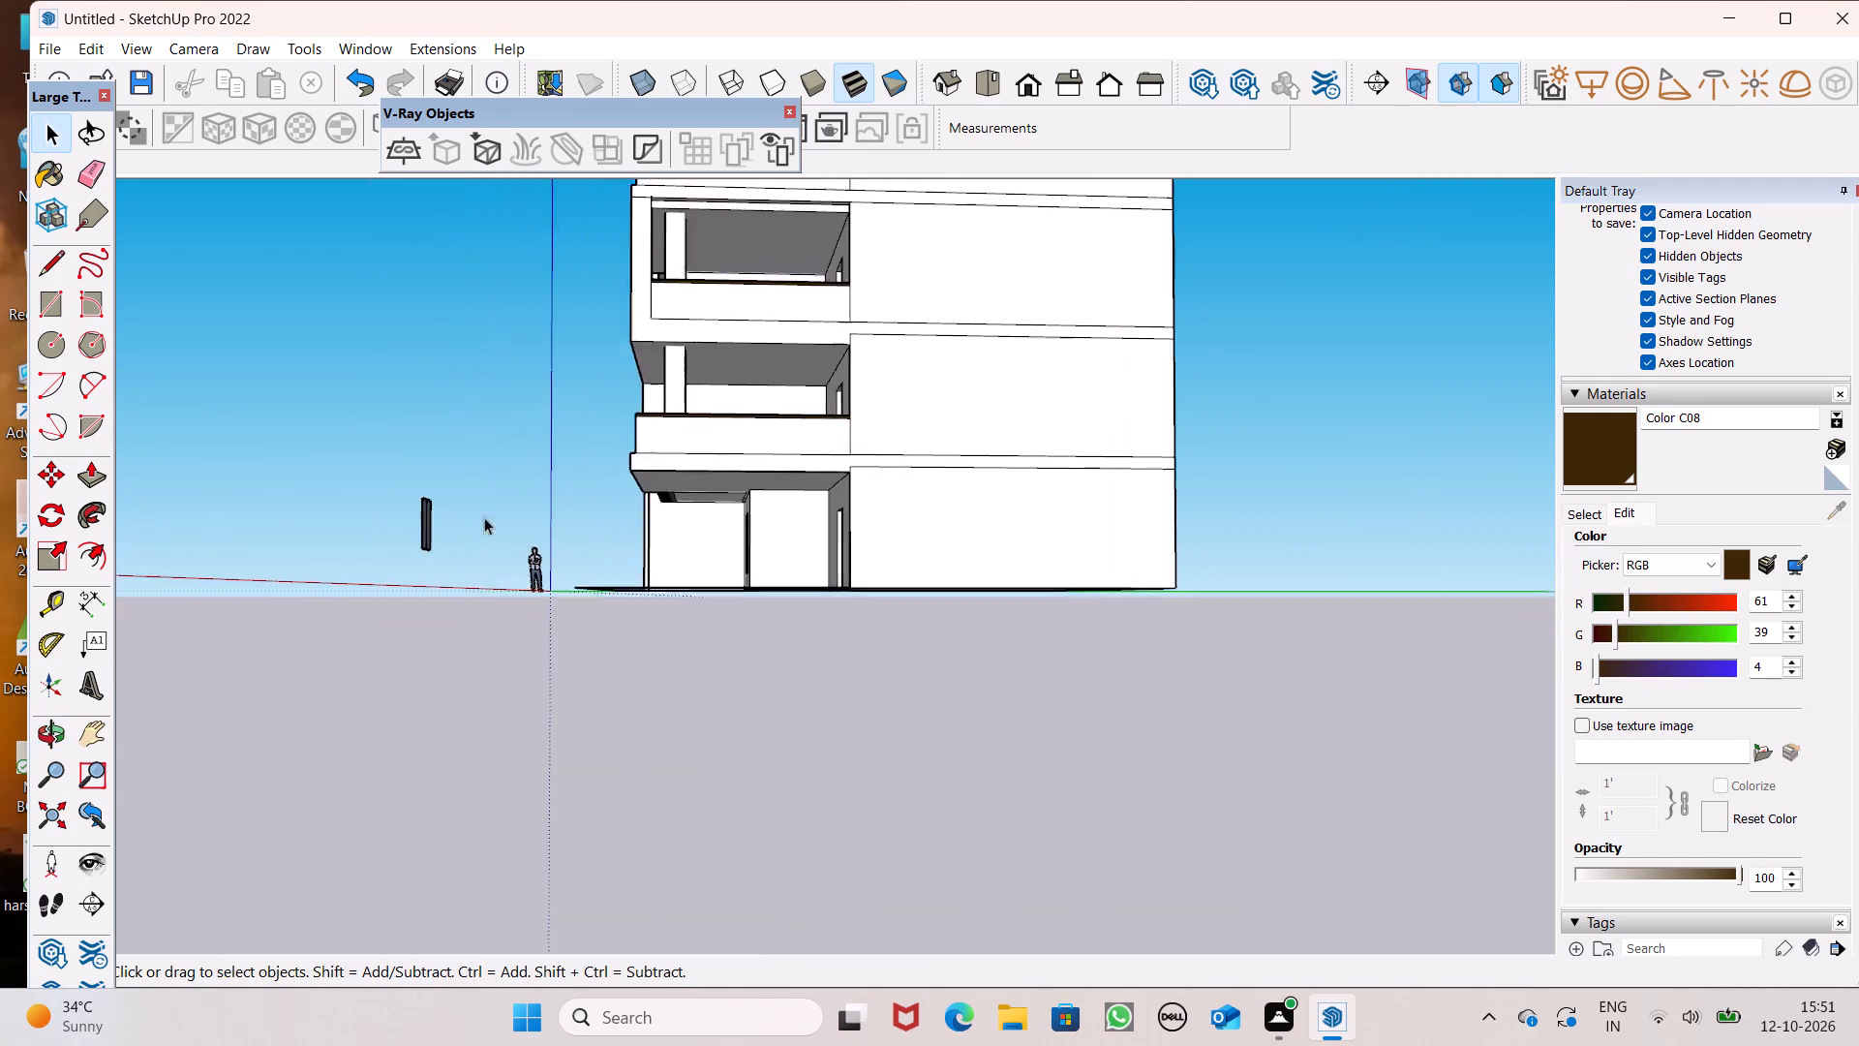
scroll(484, 517, up, 7)
scroll(224, 674, up, 4)
scroll(289, 671, down, 2)
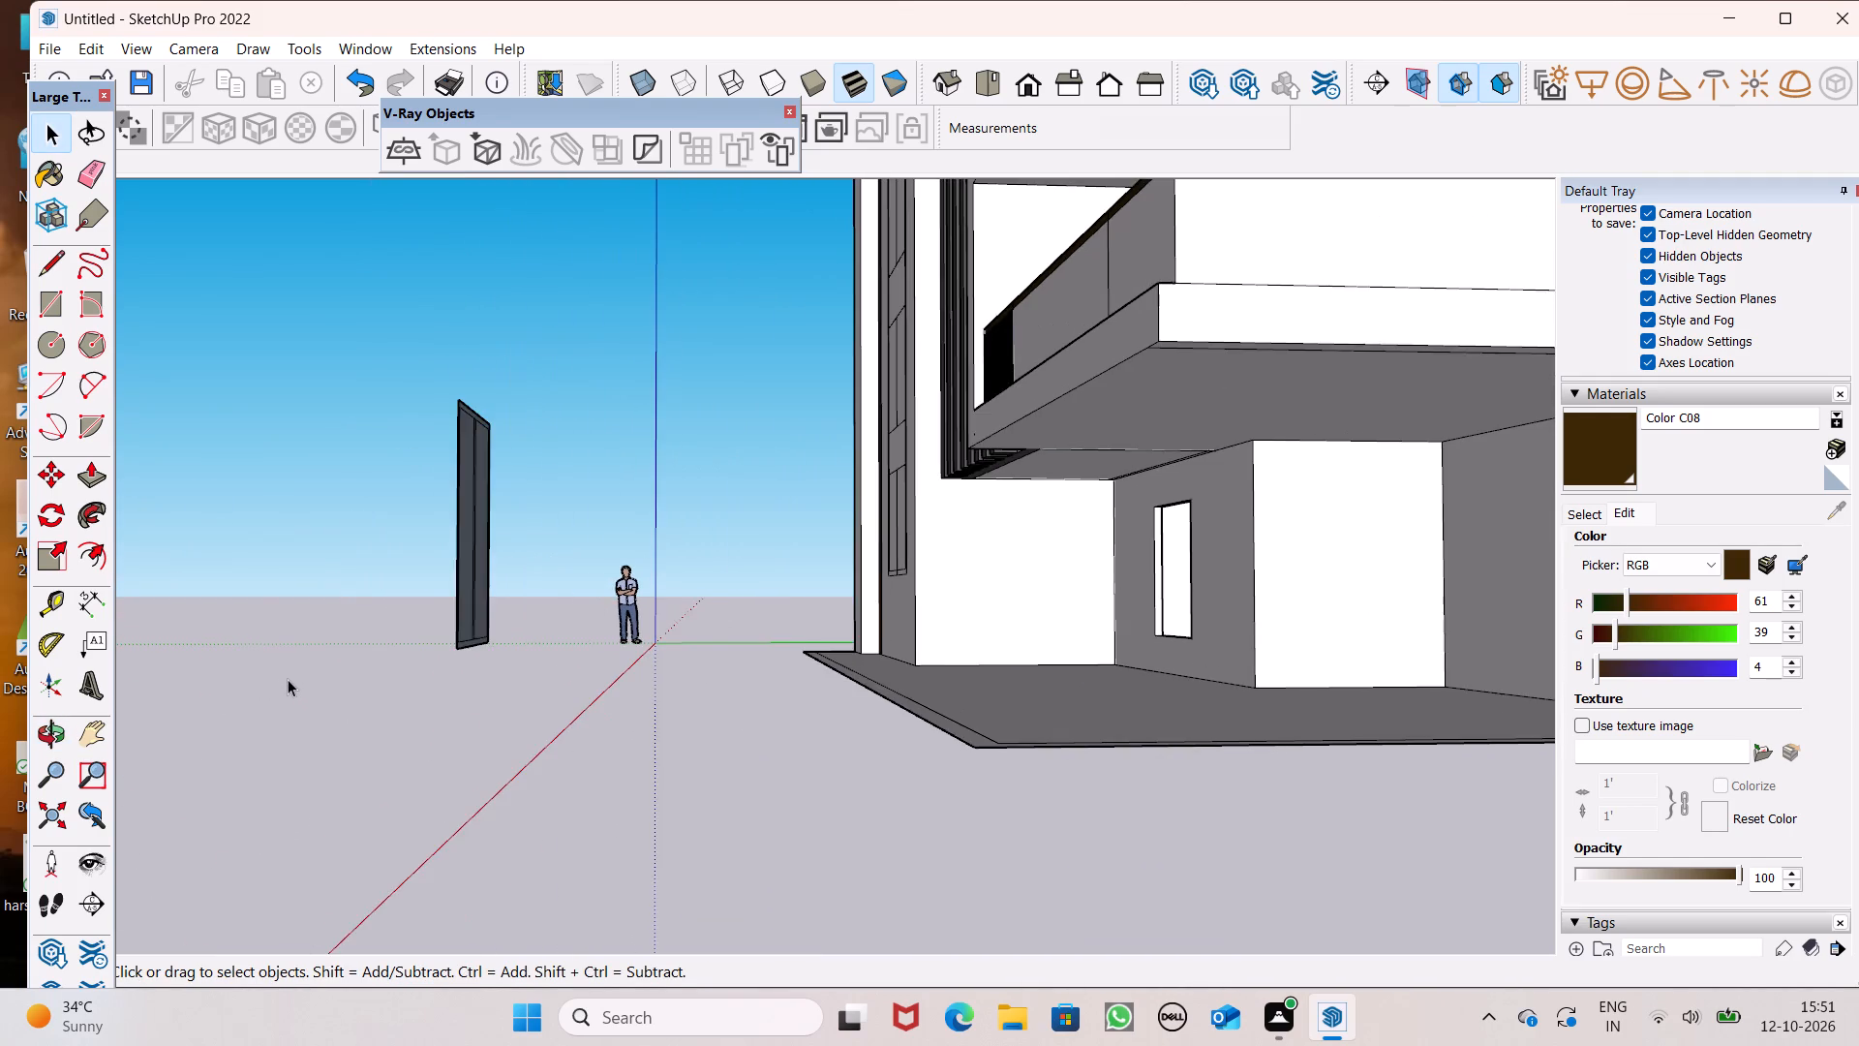
middle_click(277, 693)
scroll(353, 627, up, 6)
scroll(538, 651, down, 4)
middle_drag(535, 684, 399, 701)
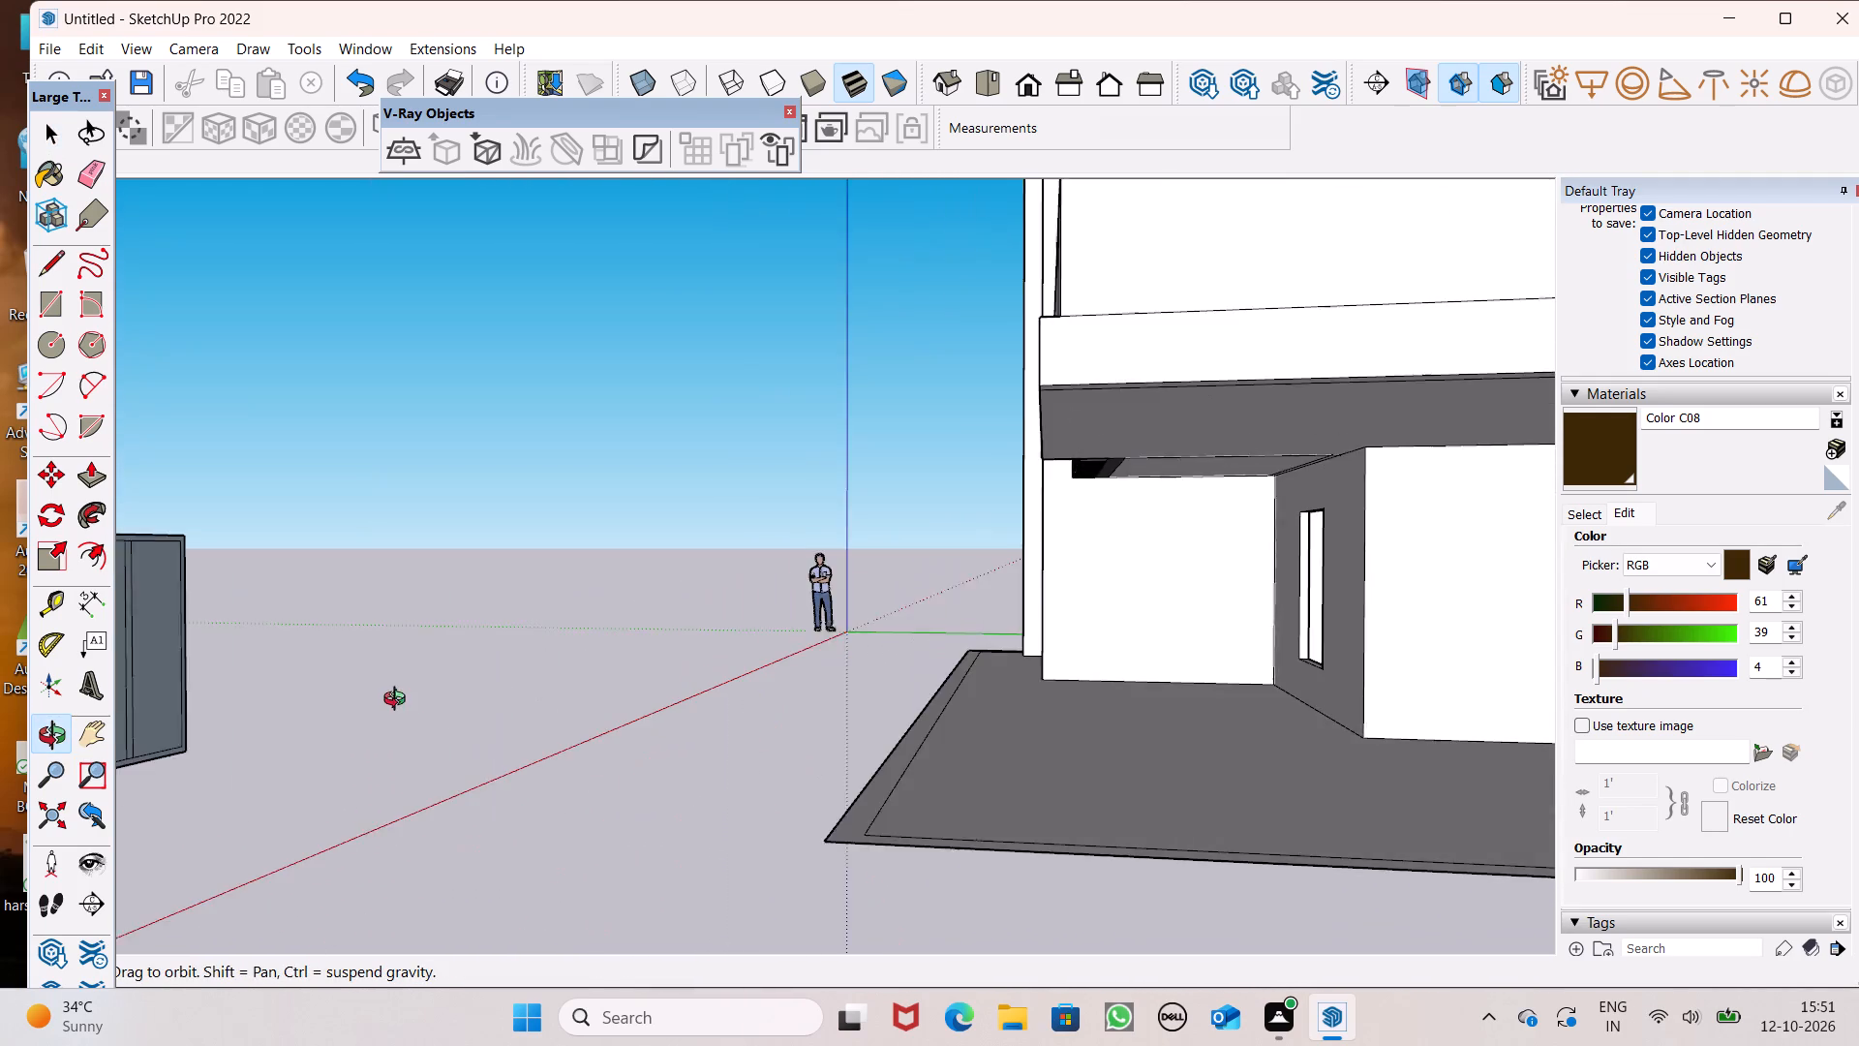
middle_drag(399, 701, 402, 695)
scroll(542, 561, down, 2)
scroll(263, 569, up, 8)
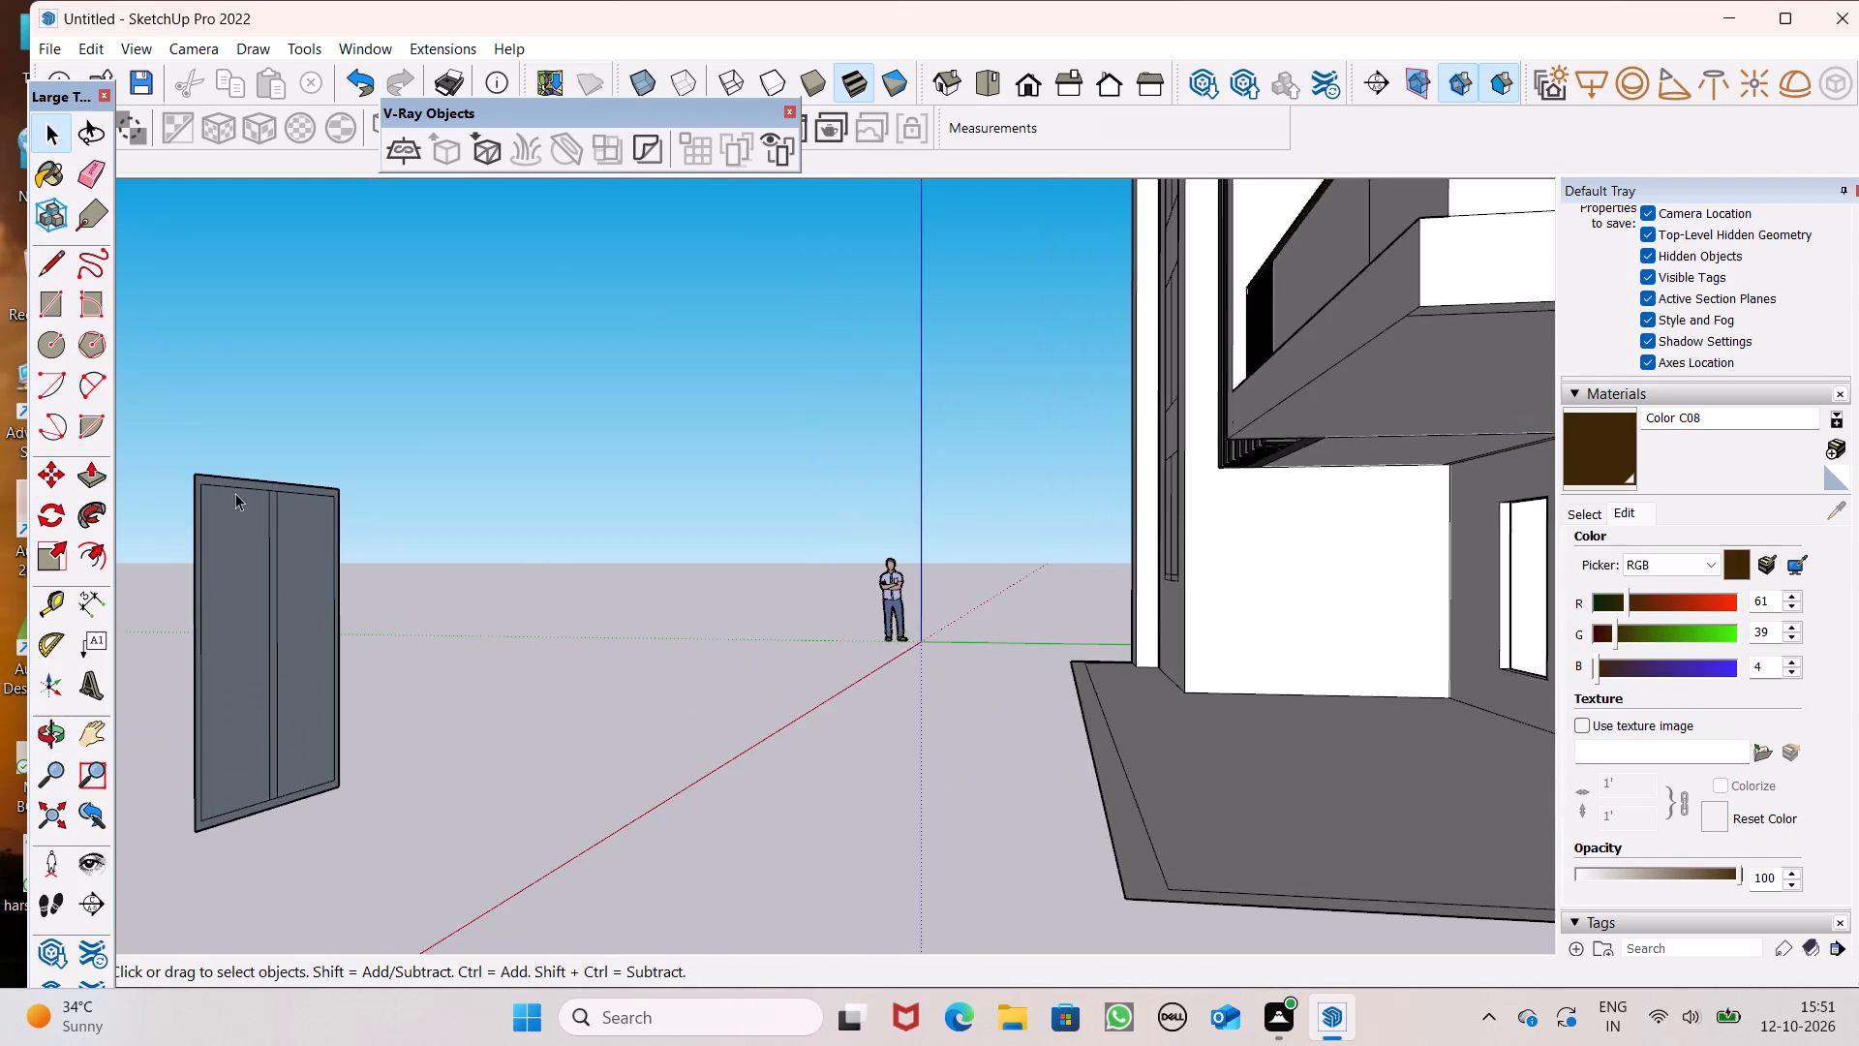
scroll(235, 487, up, 4)
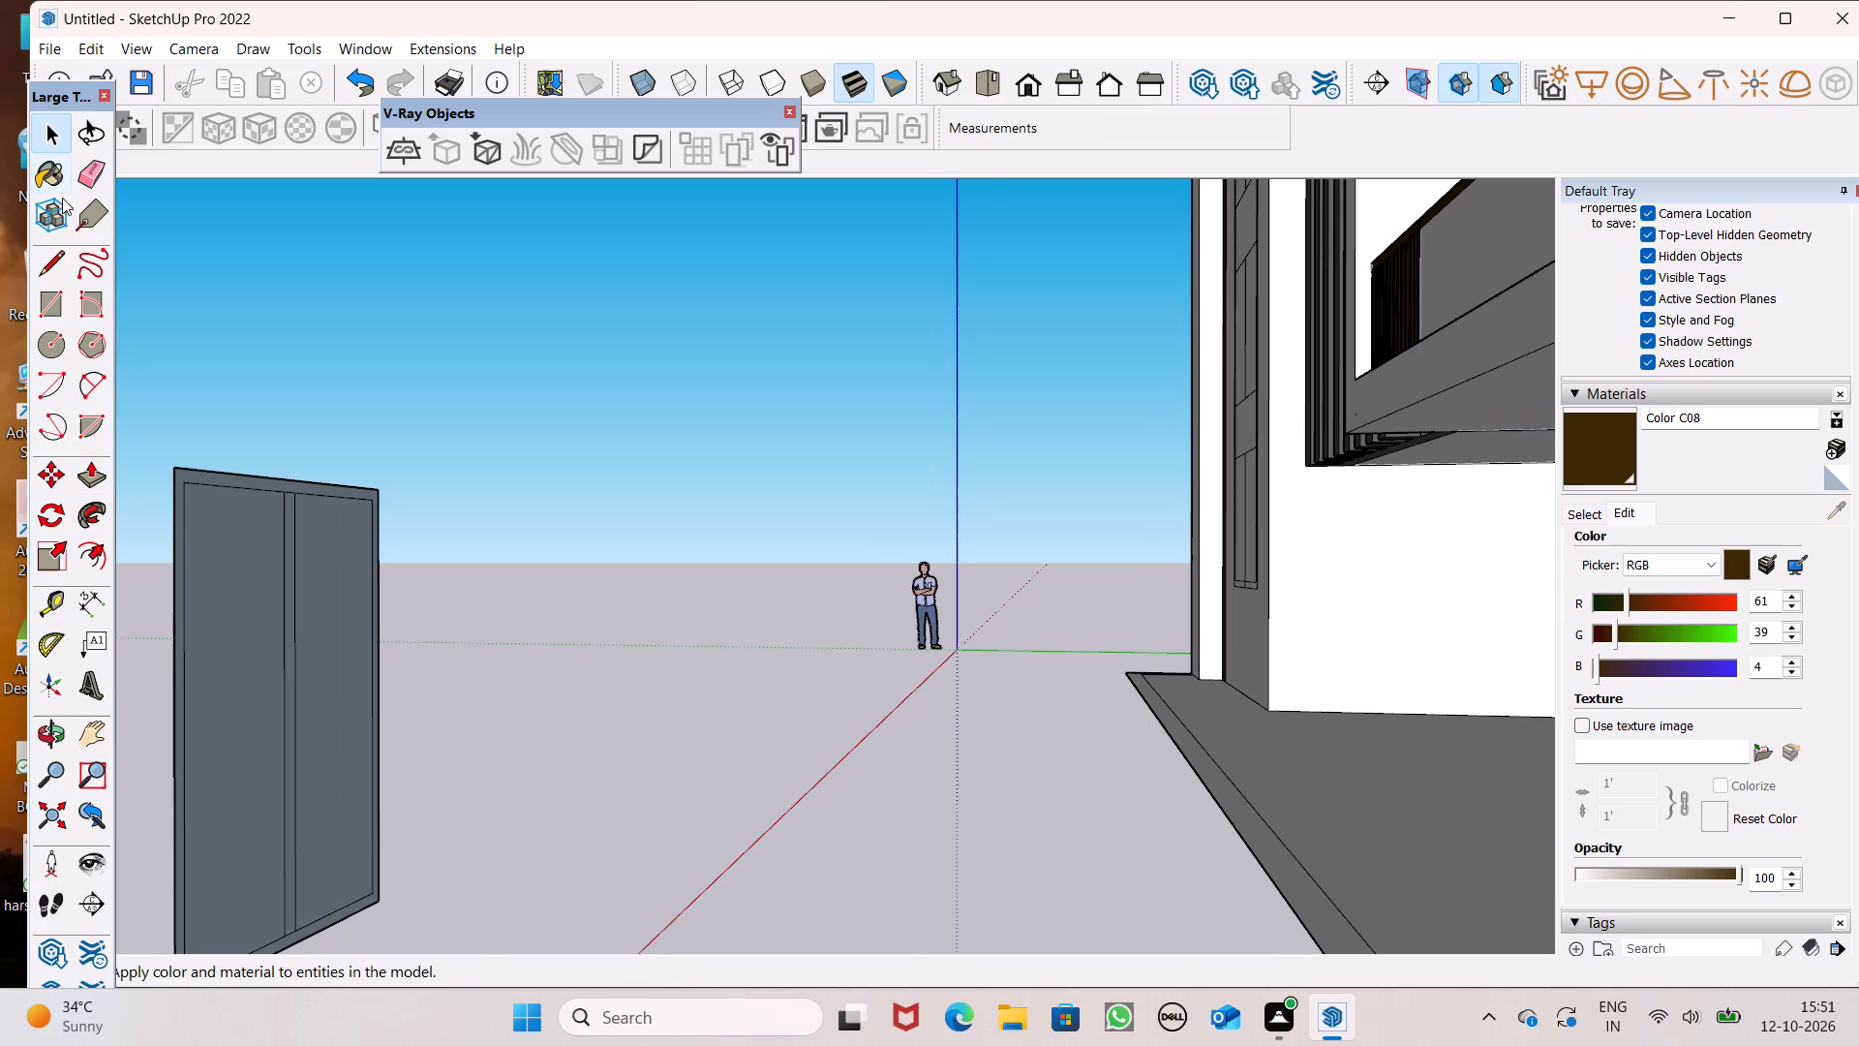
click(93, 187)
scroll(227, 476, up, 2)
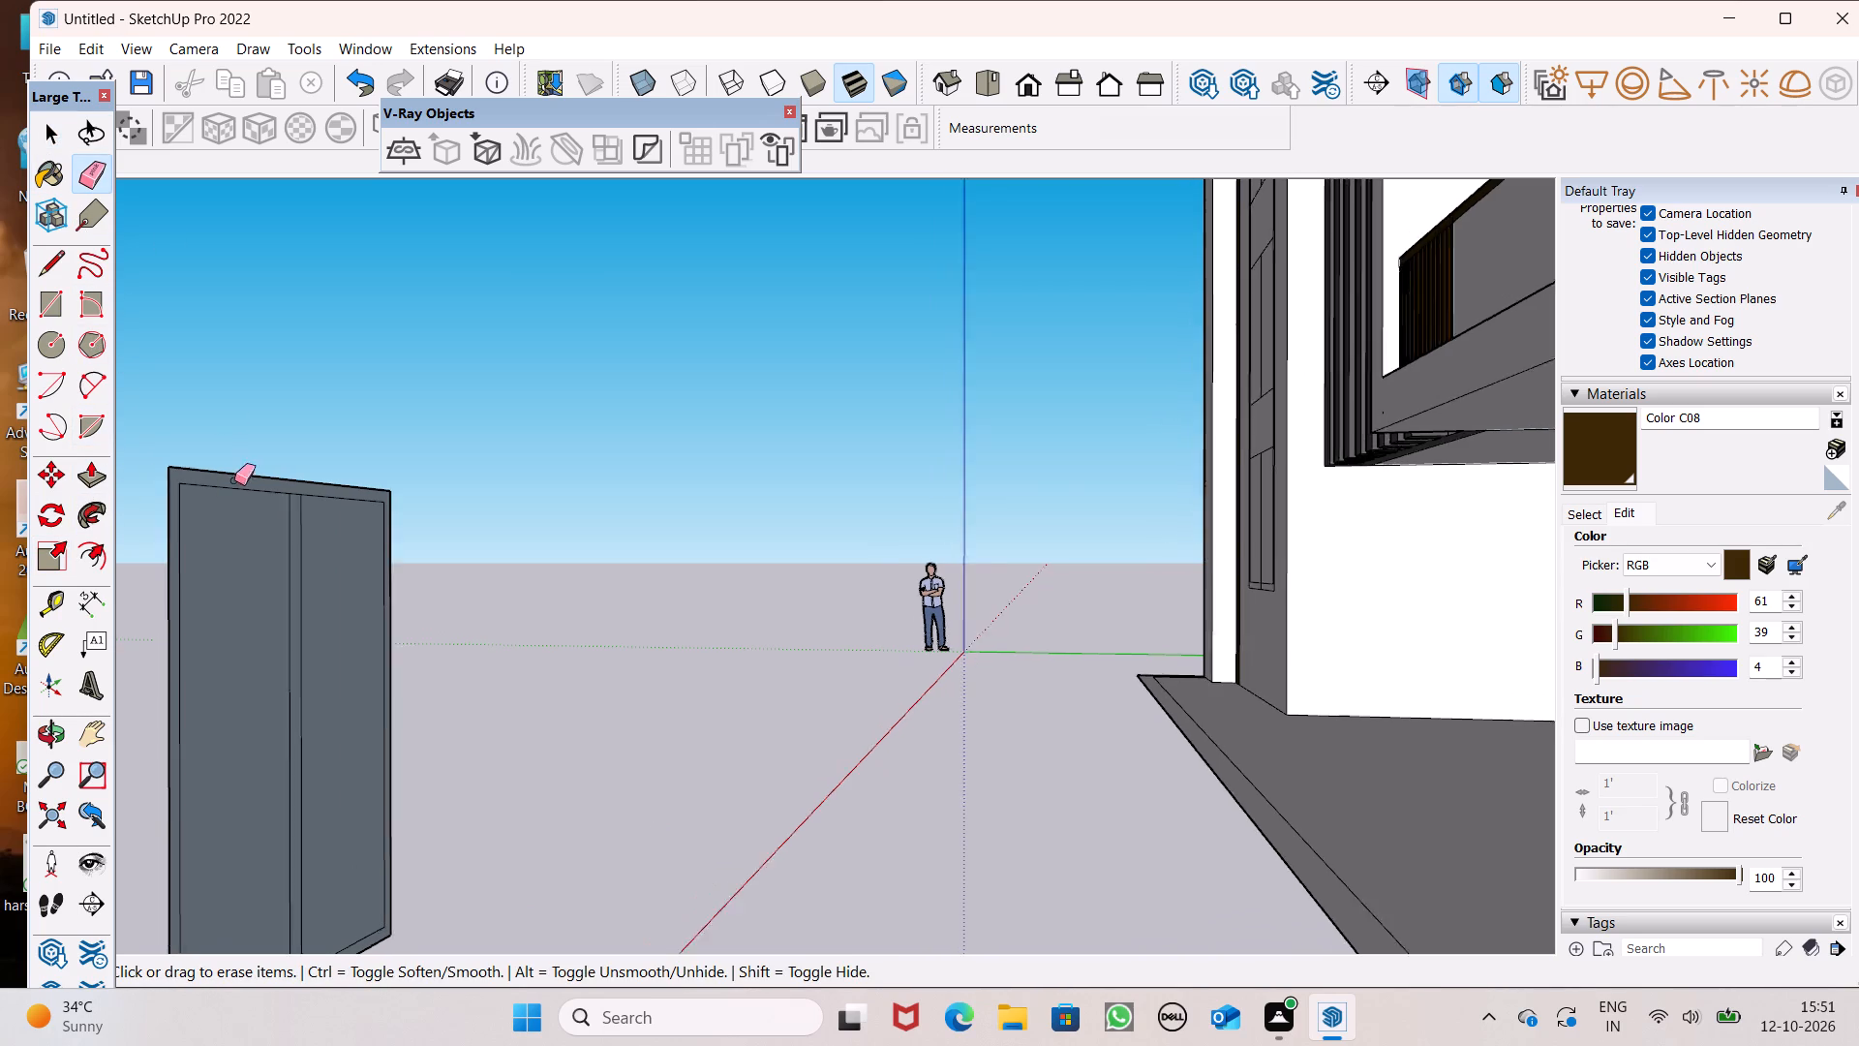
scroll(234, 480, up, 5)
scroll(331, 520, up, 5)
drag(291, 445, 291, 458)
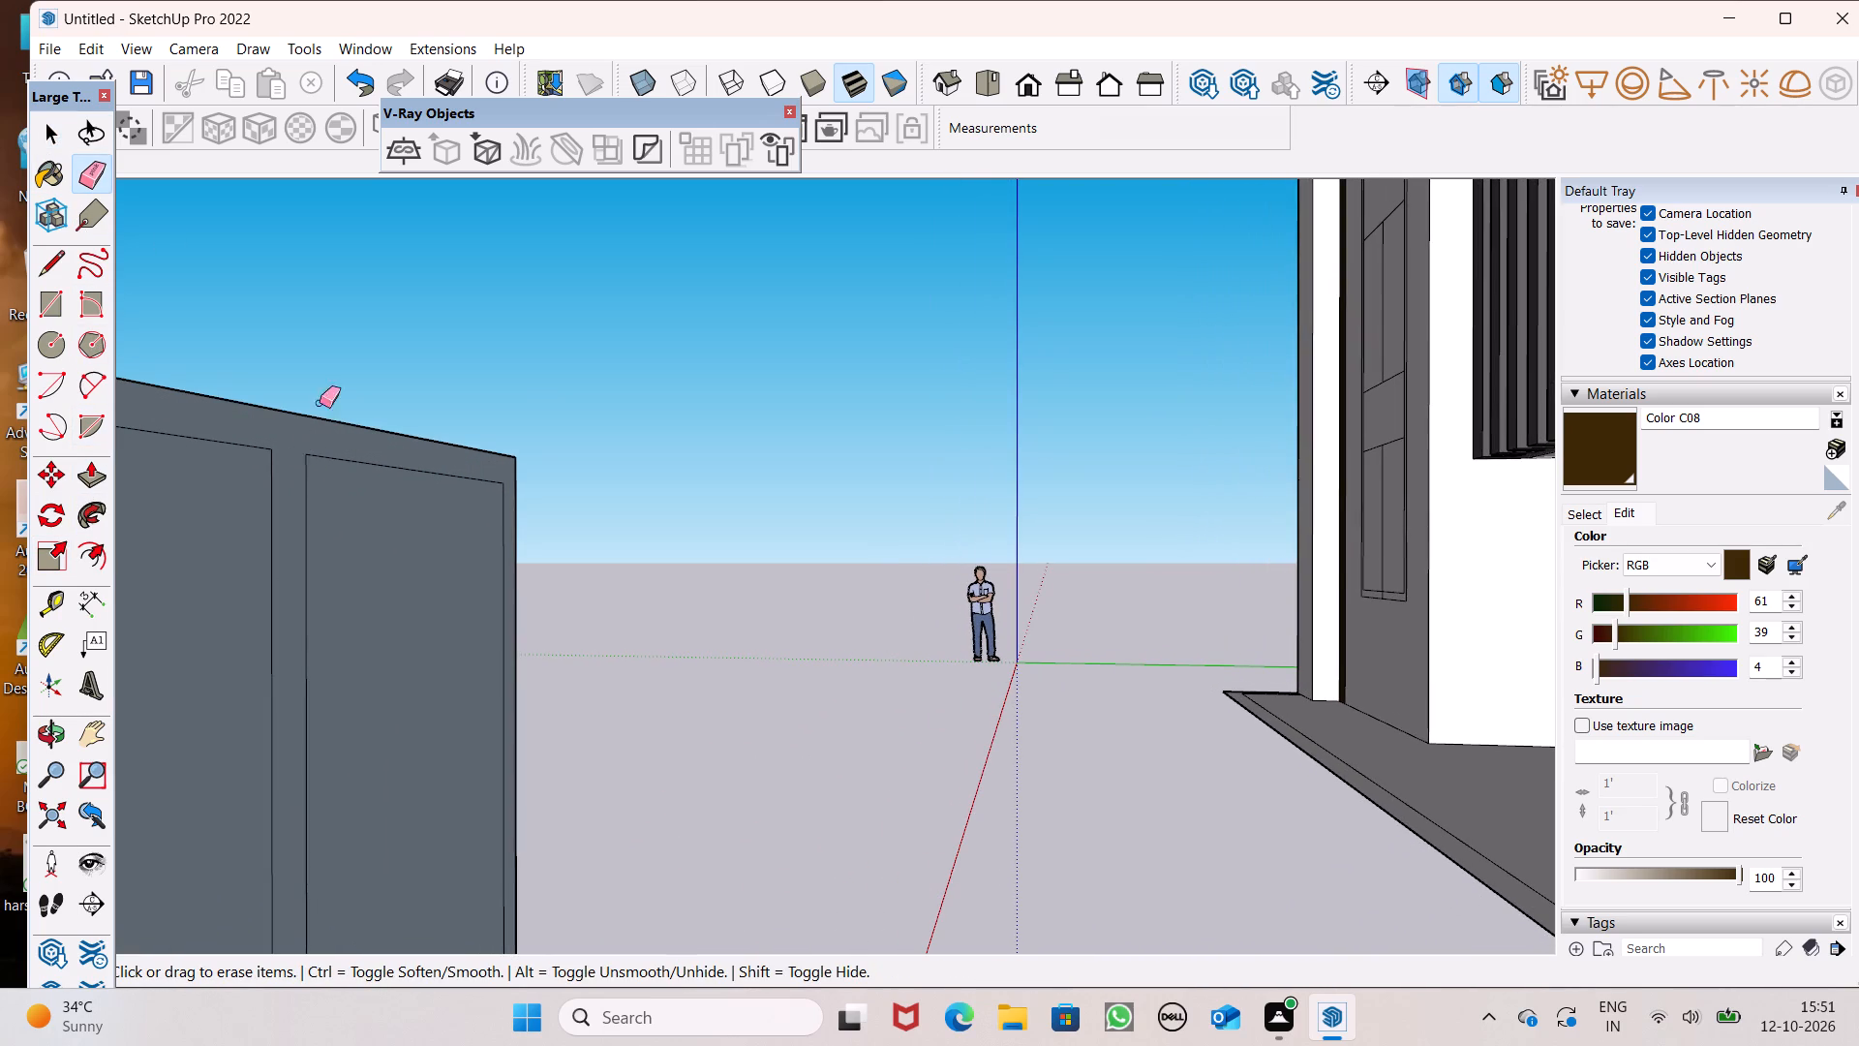
Erase the short edge separating the mullion's bottom end from the frame border.
scroll(419, 316, down, 5)
scroll(388, 578, up, 7)
scroll(437, 519, down, 4)
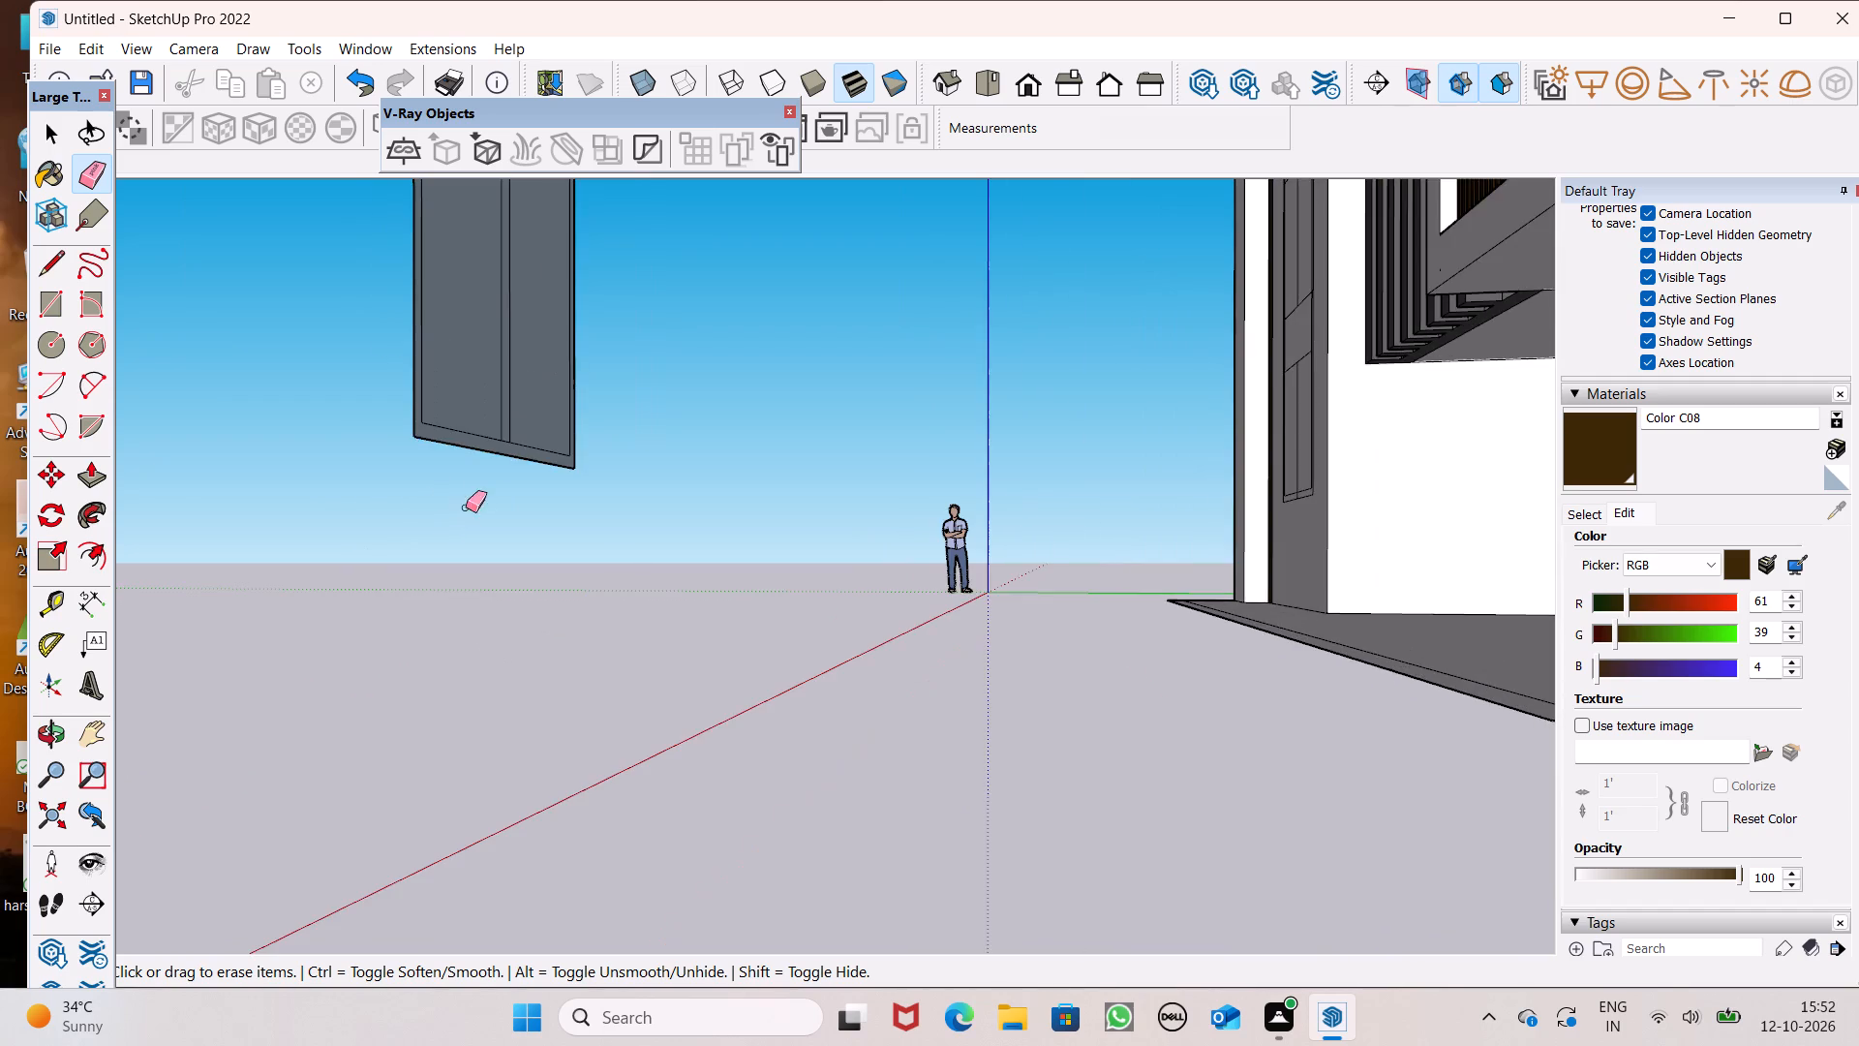
scroll(493, 460, up, 6)
scroll(529, 438, down, 5)
scroll(636, 399, up, 5)
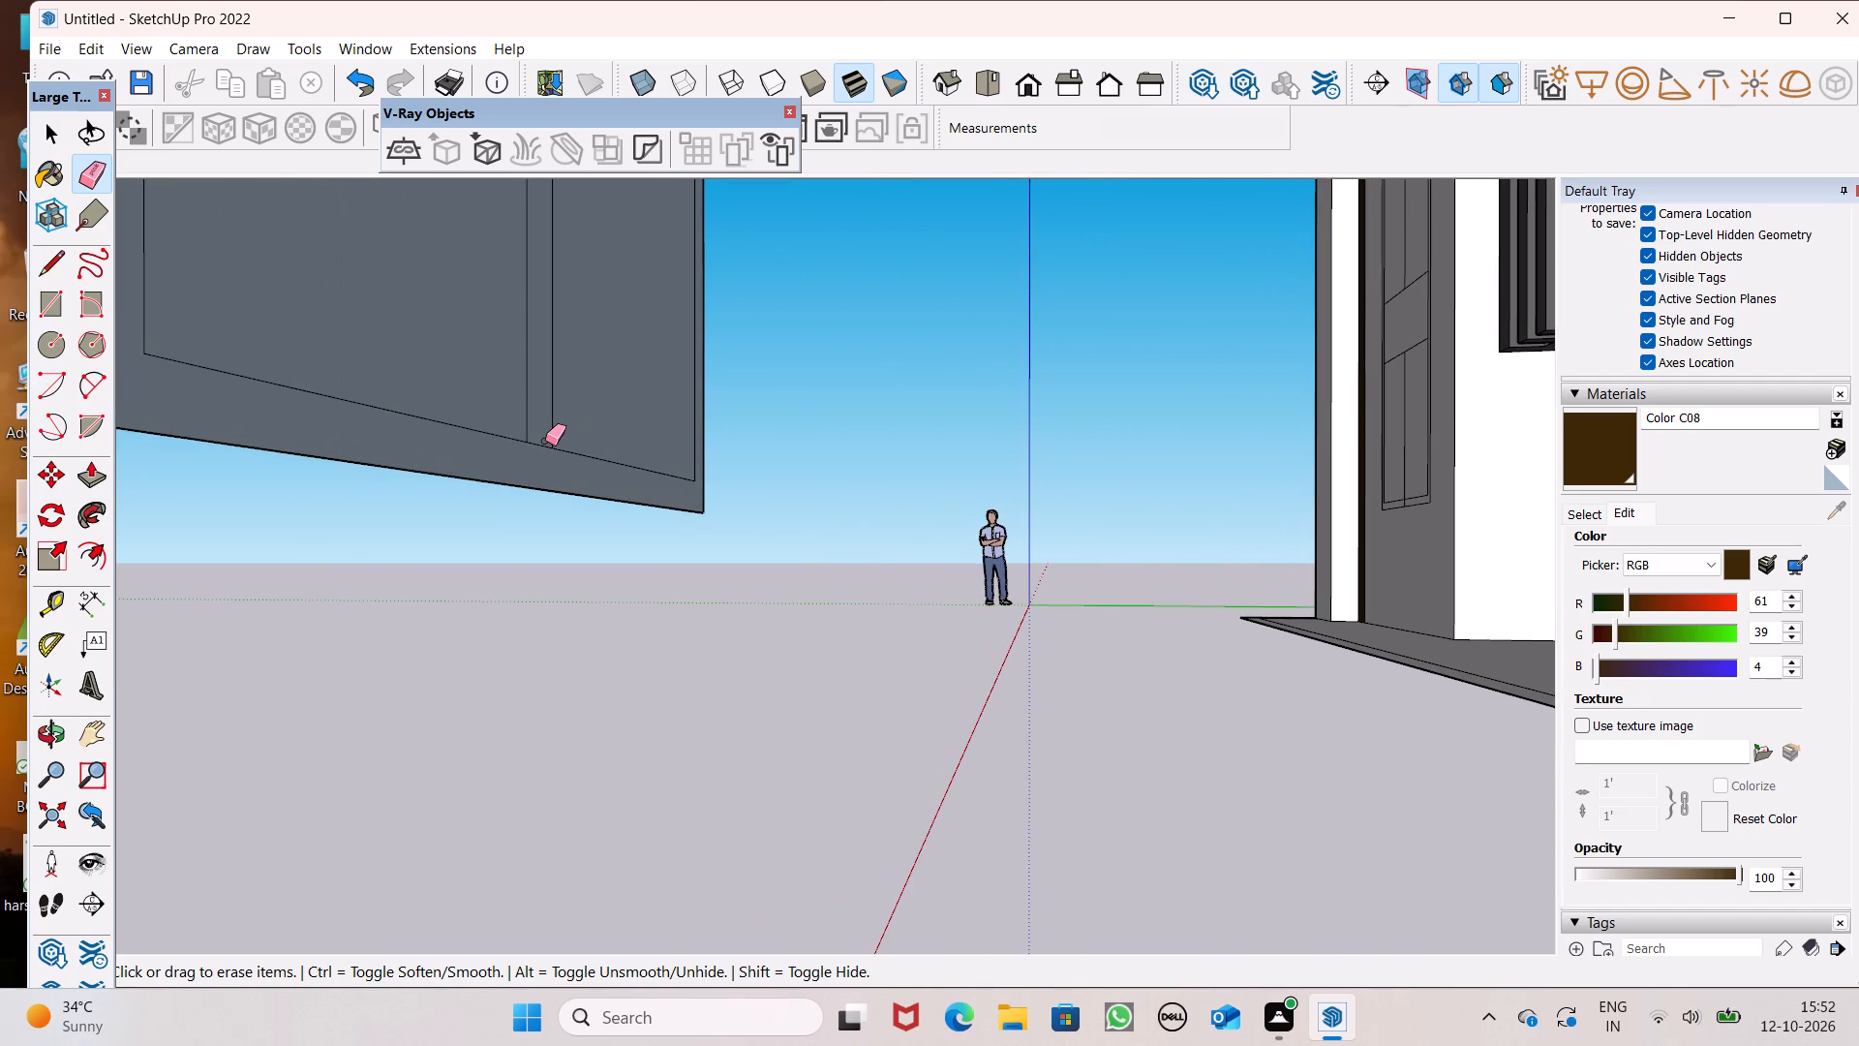
drag(544, 441, 546, 457)
scroll(590, 474, down, 6)
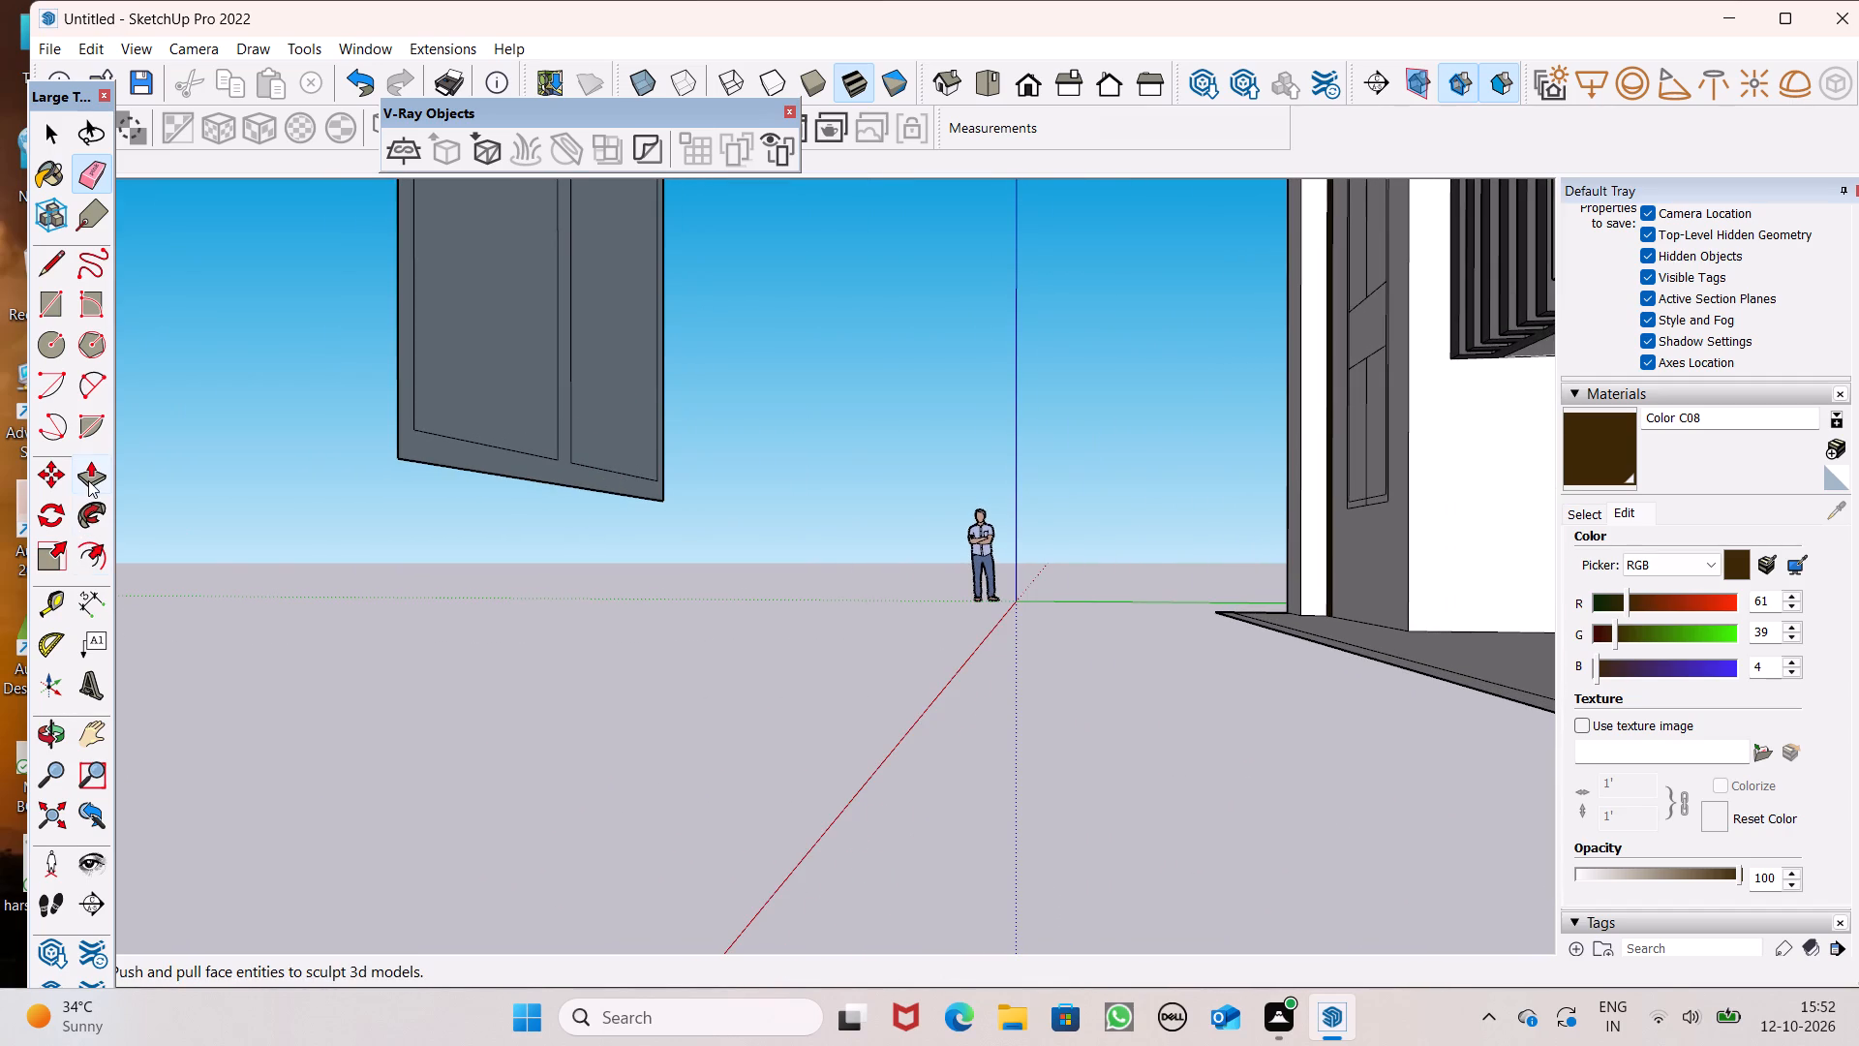
Push/pull the joined frame border and mullion face out by 6".
click(88, 478)
drag(410, 445, 473, 451)
key(6)
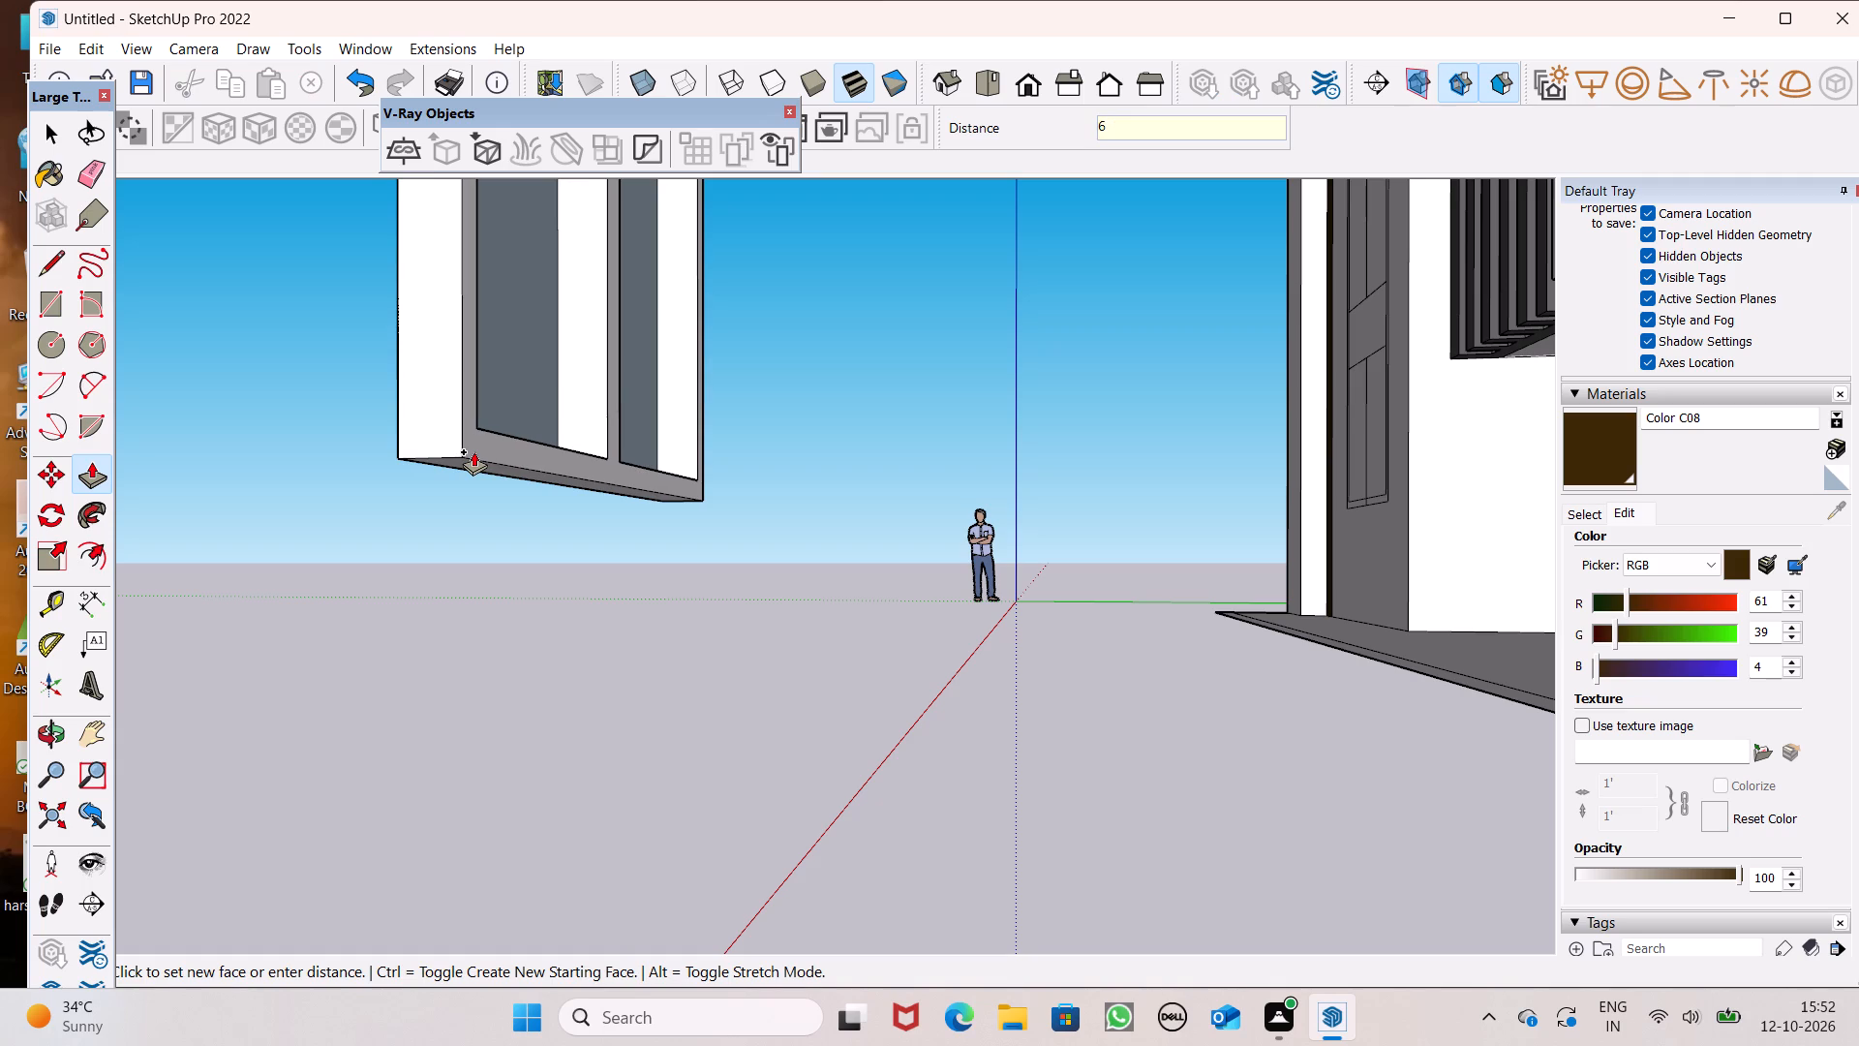
drag(473, 451, 475, 450)
key(shift+quotedbl)
key(Return)
Paint the window's front frame-and-mullion face and its outer top face with the dark brown Color C08.
scroll(472, 448, down, 6)
middle_drag(625, 569, 786, 659)
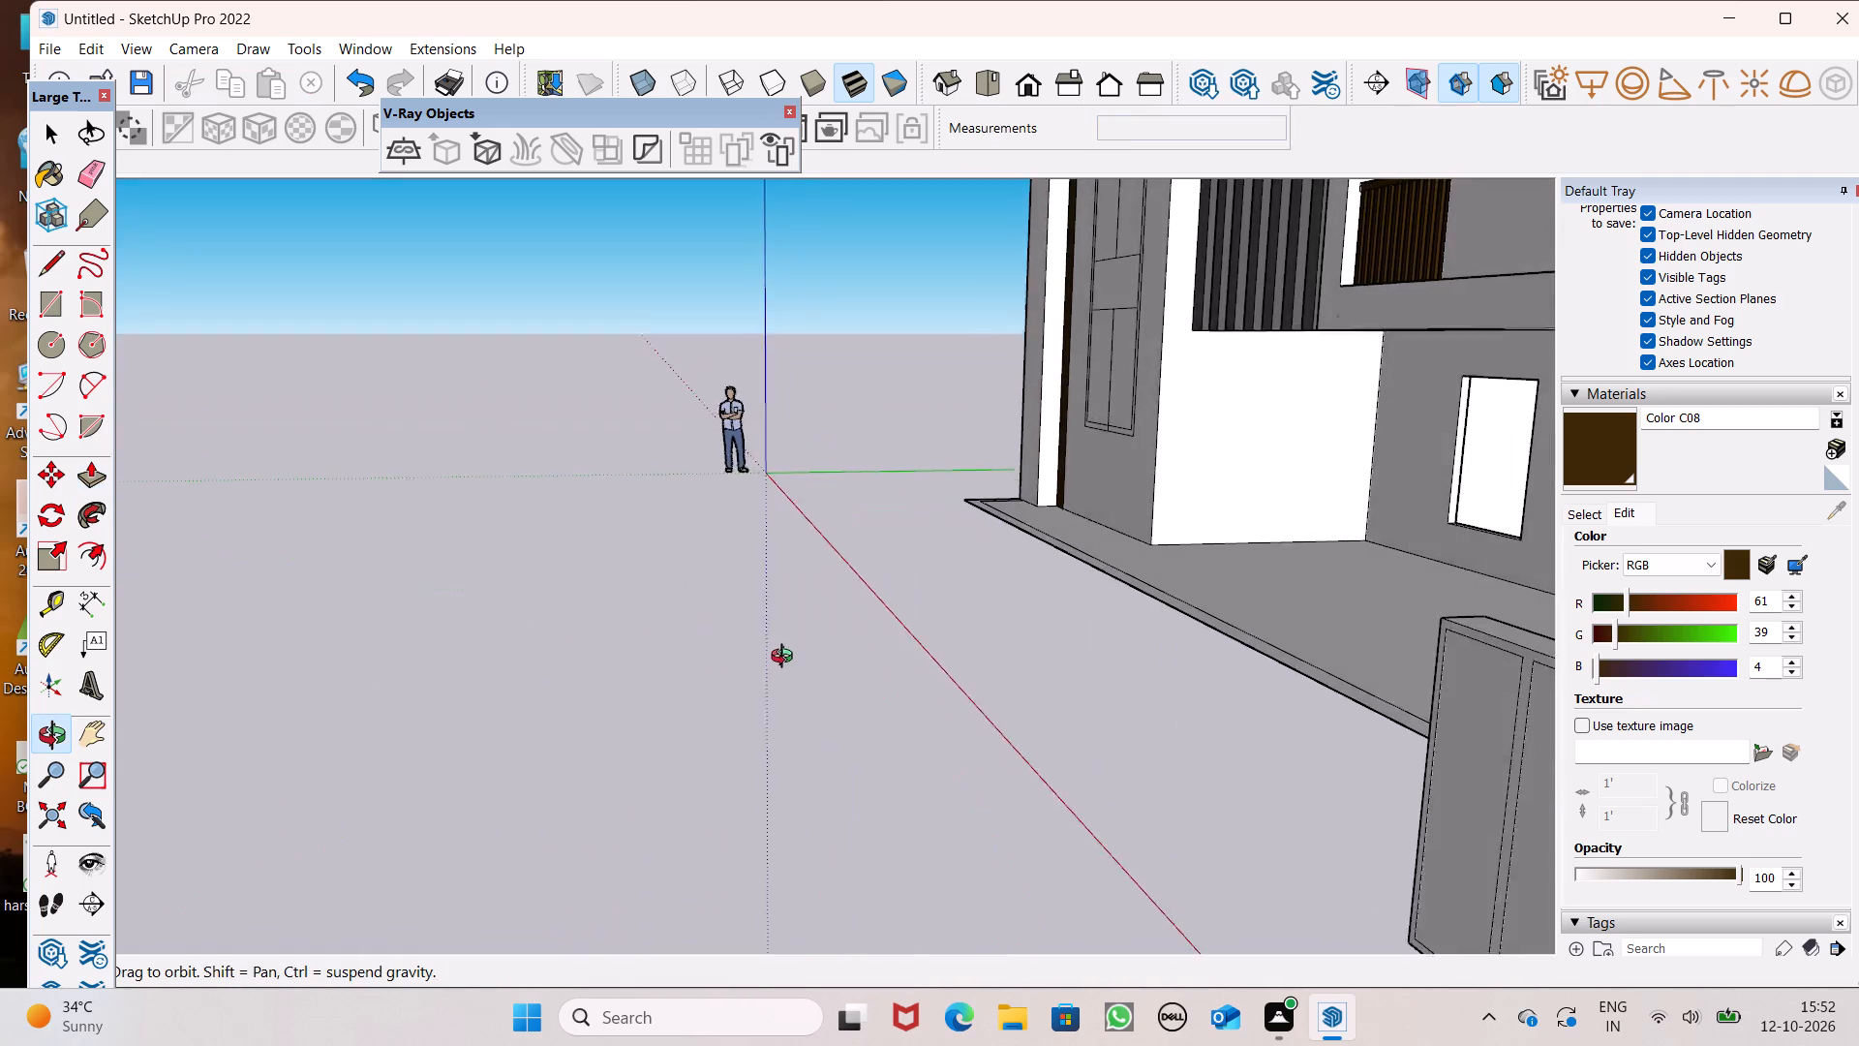
middle_drag(786, 659, 786, 635)
scroll(547, 506, down, 4)
middle_drag(929, 752, 1128, 723)
scroll(1128, 713, up, 1)
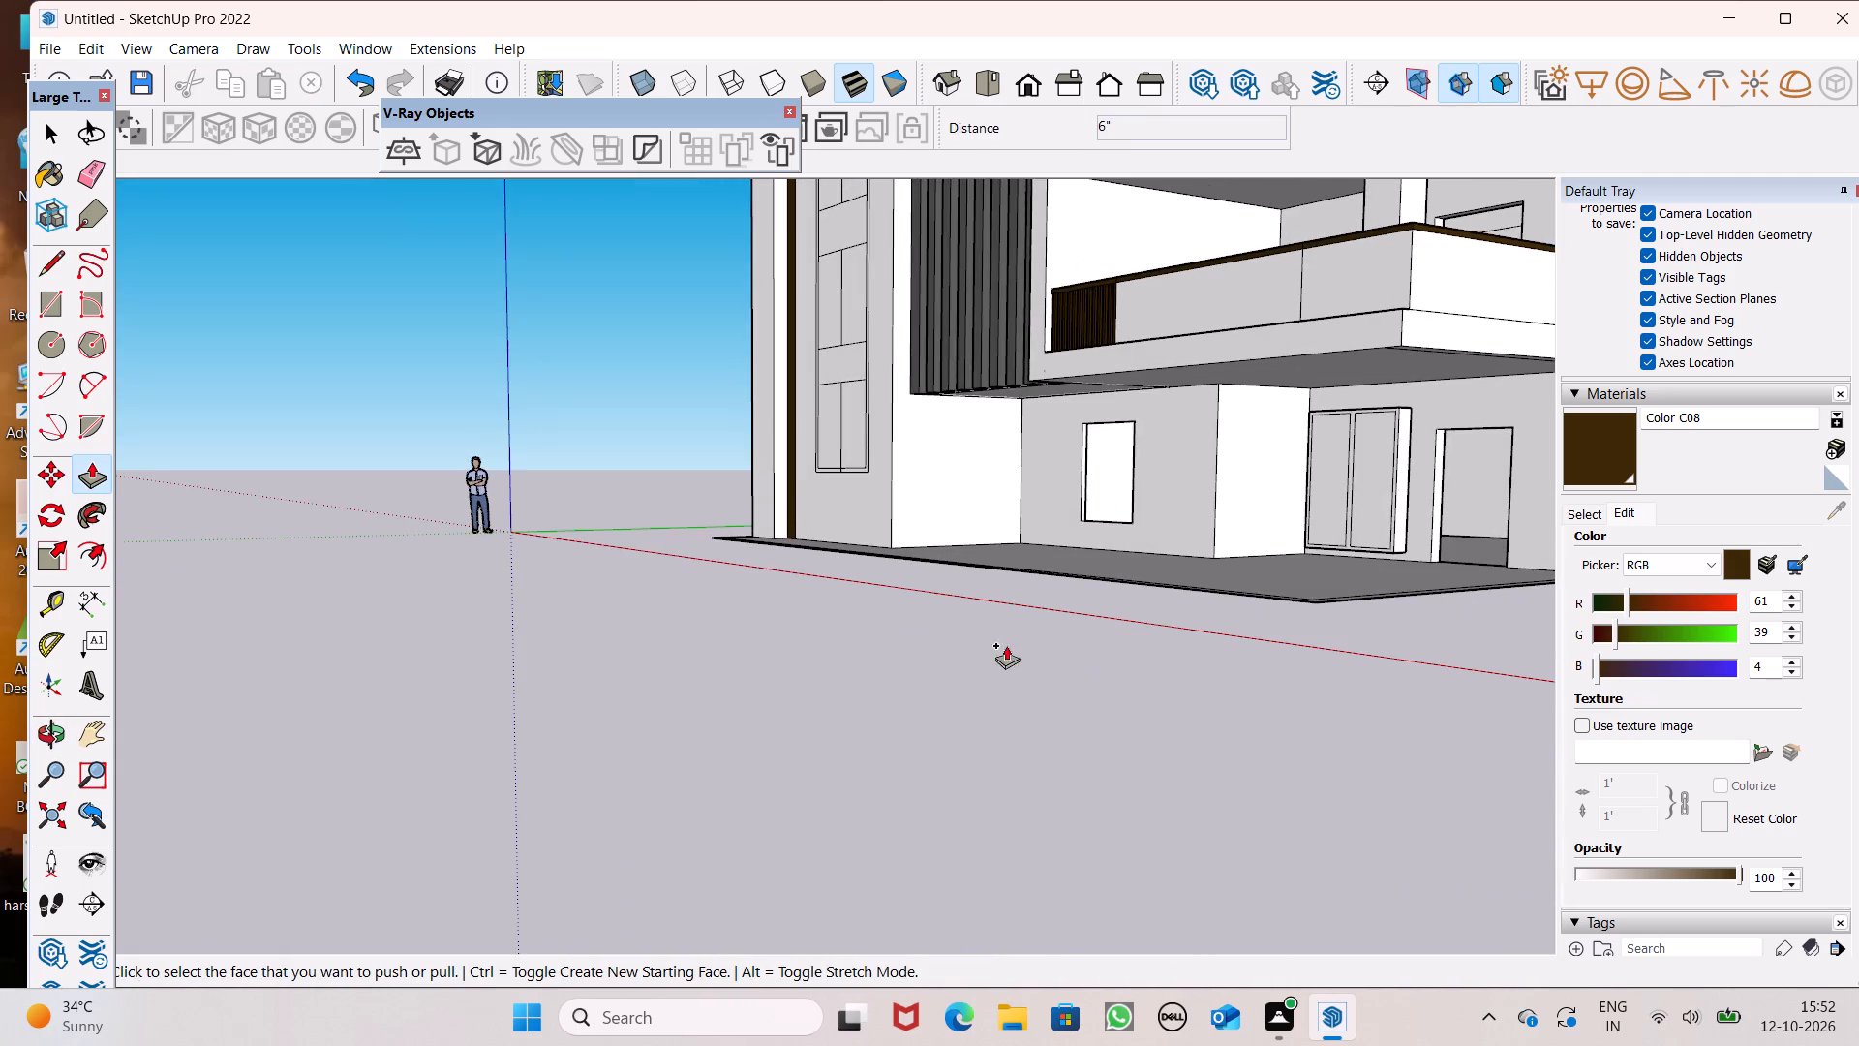
scroll(503, 484, down, 4)
middle_drag(486, 486, 655, 569)
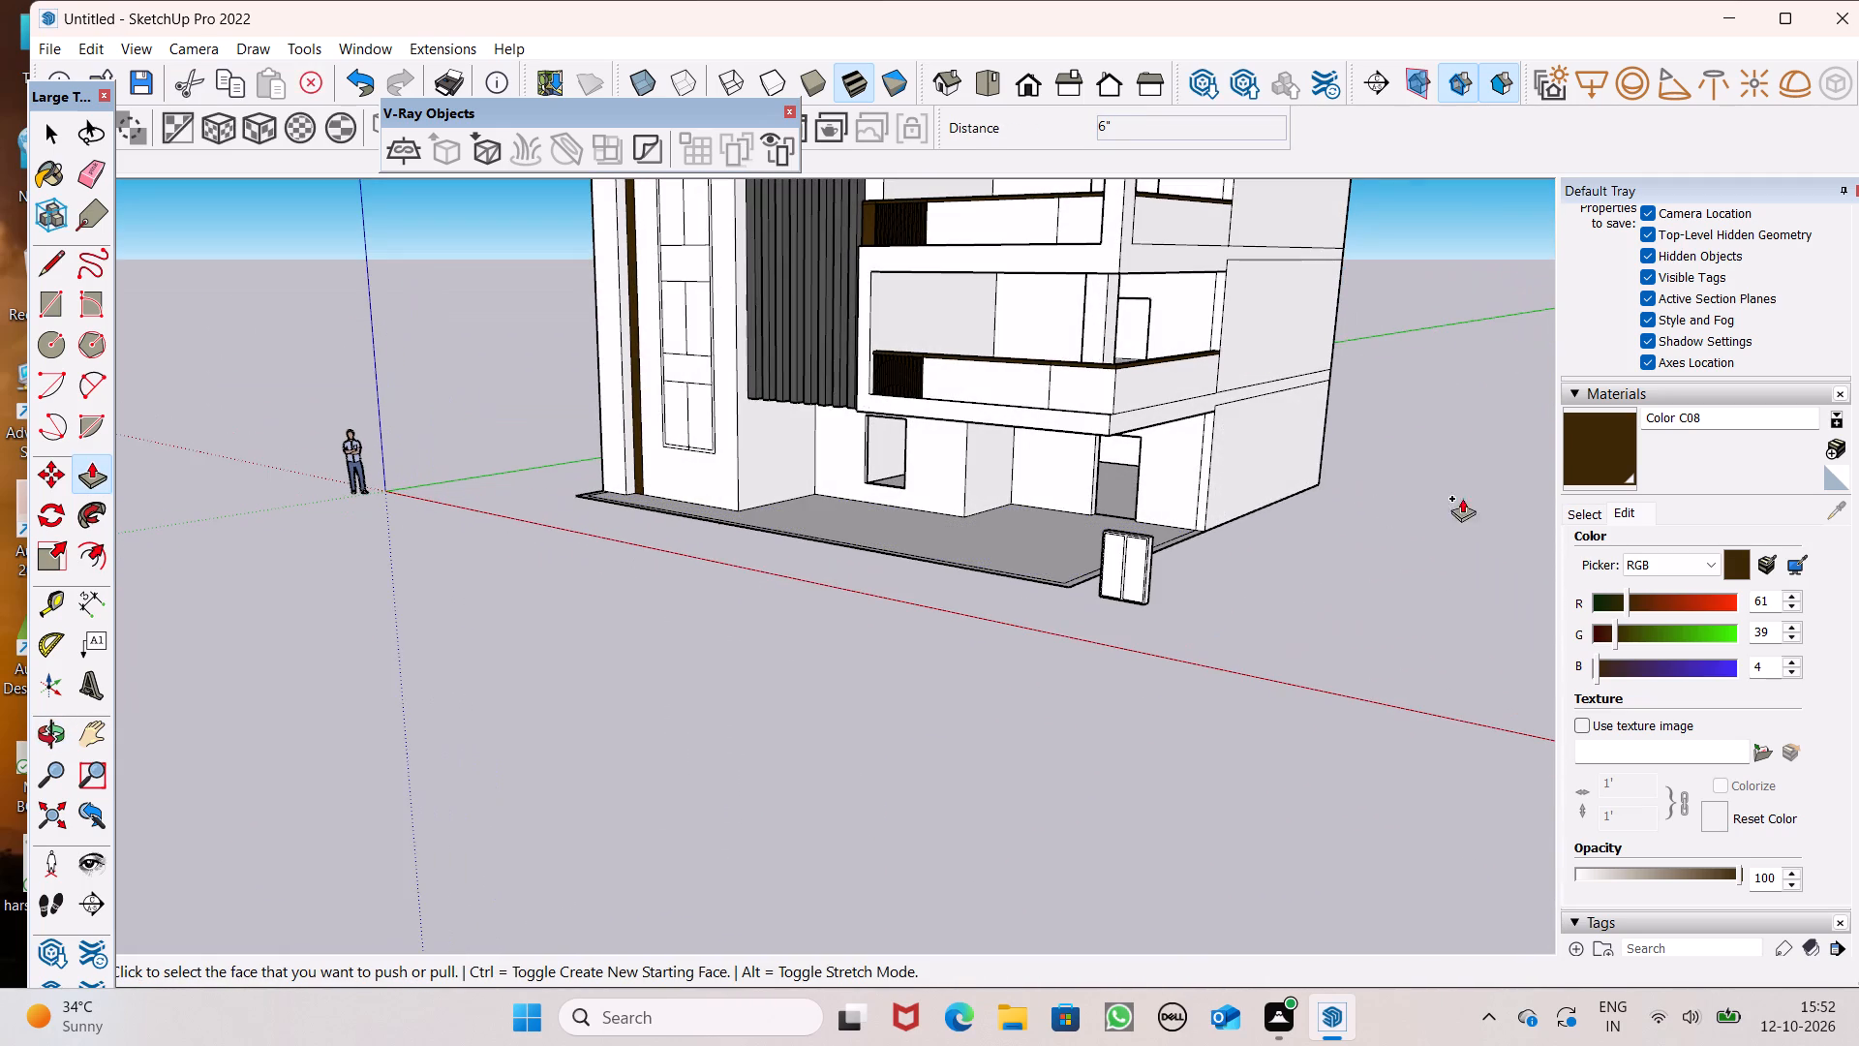
click(1582, 436)
scroll(849, 528, up, 7)
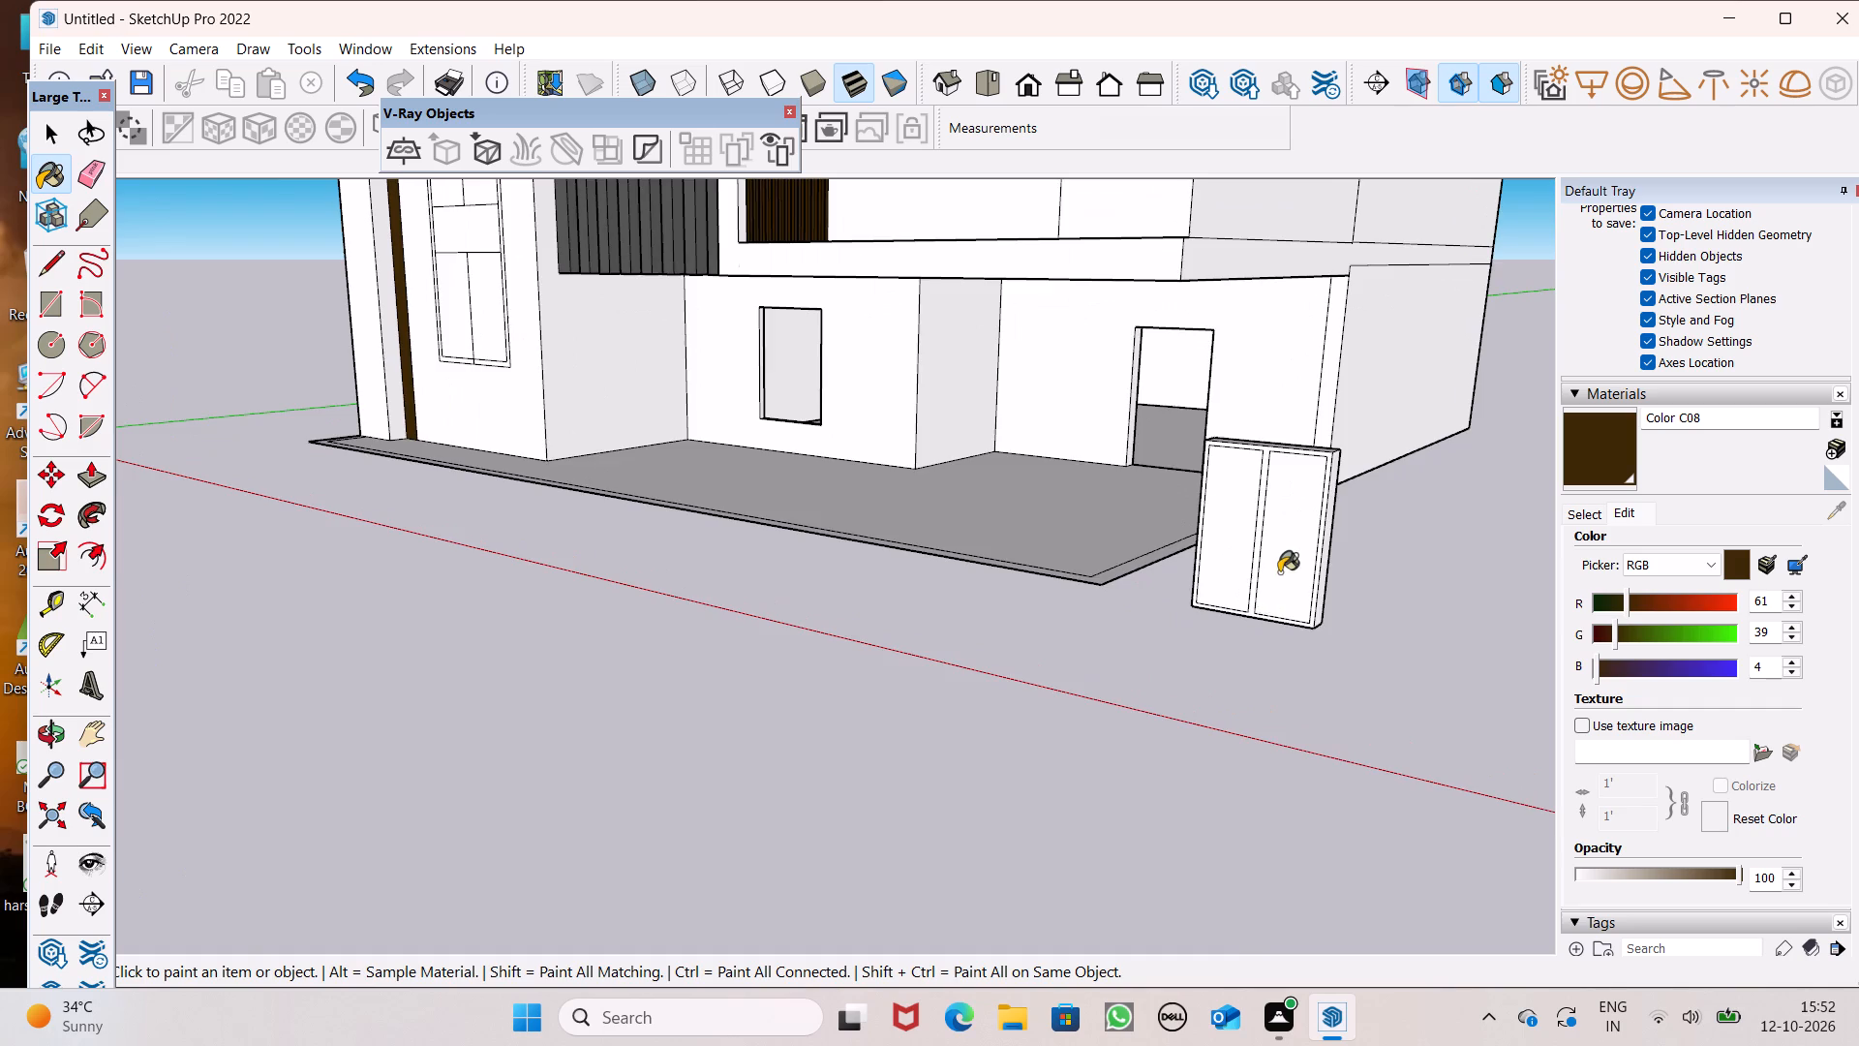
scroll(1279, 537, up, 2)
scroll(1274, 516, down, 1)
scroll(1272, 513, up, 6)
scroll(1301, 374, up, 7)
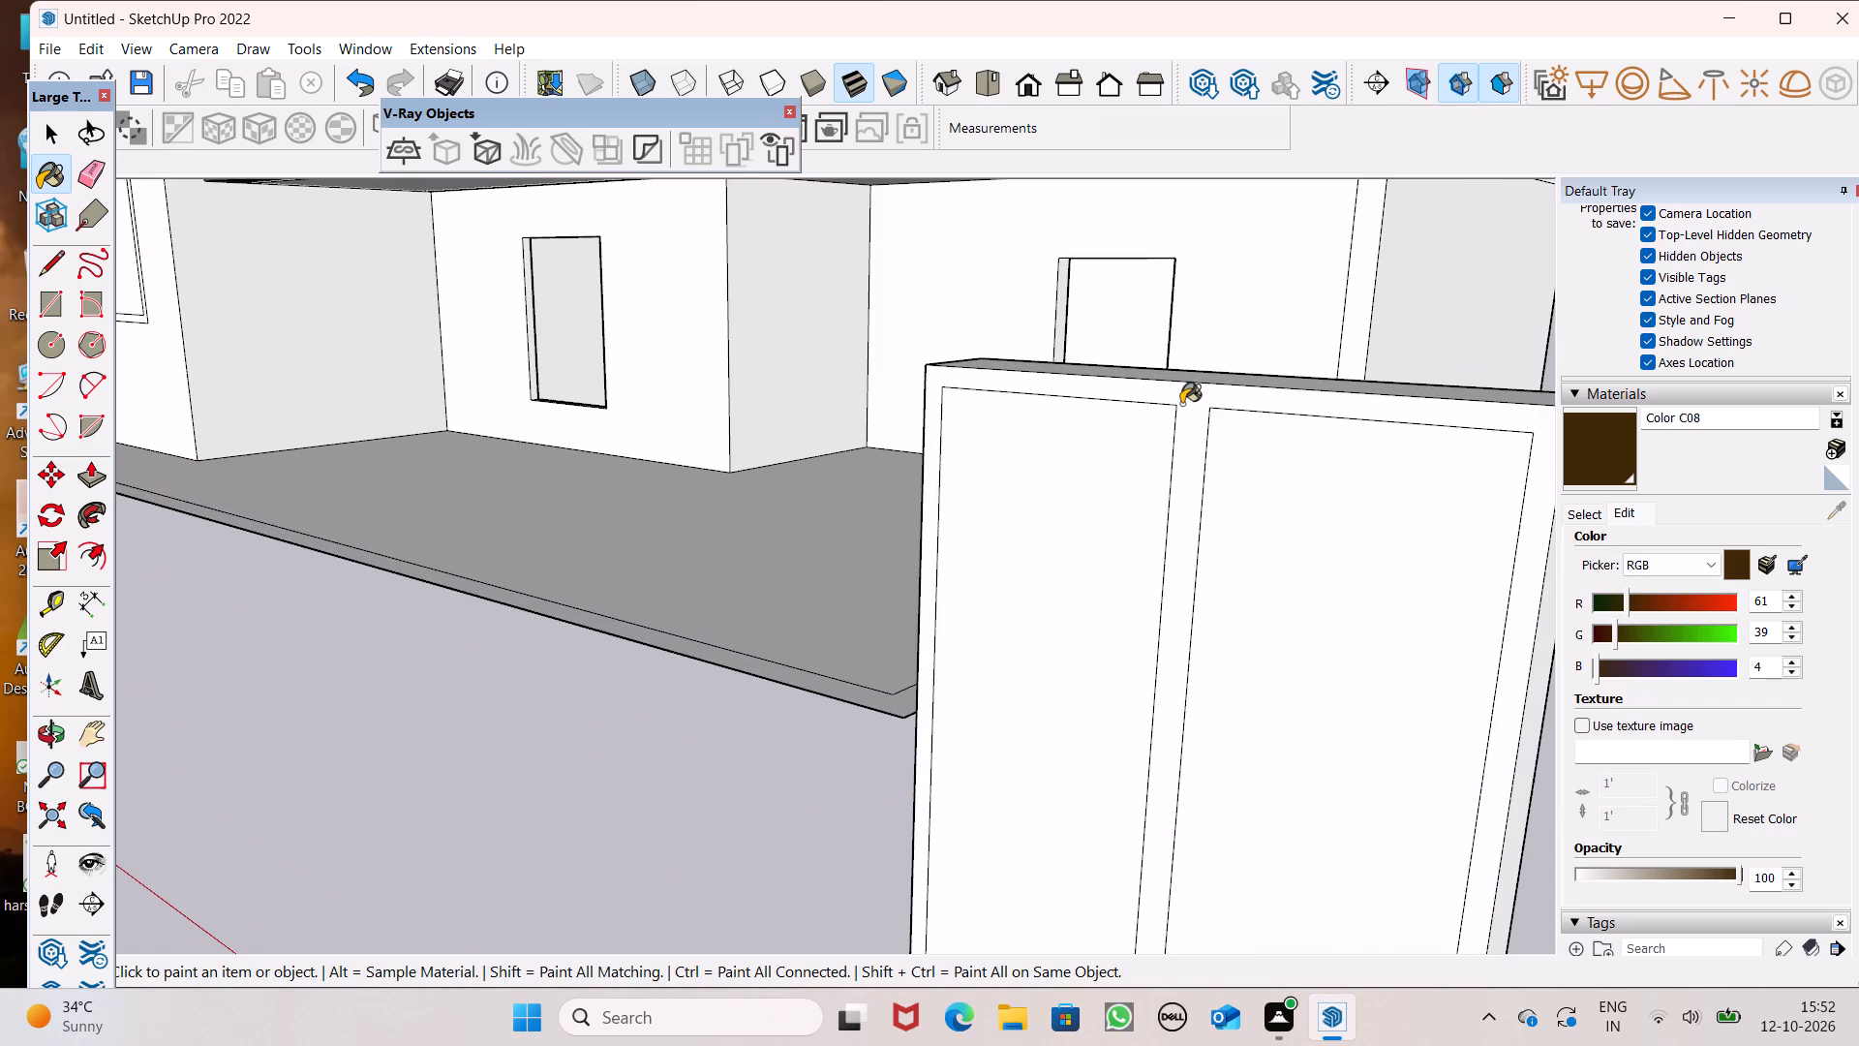
click(1181, 404)
click(1203, 374)
Paint the extruded frame face, one outer side, and the jamb and mullion sides facing that way in Color C08.
middle_drag(1377, 465, 614, 447)
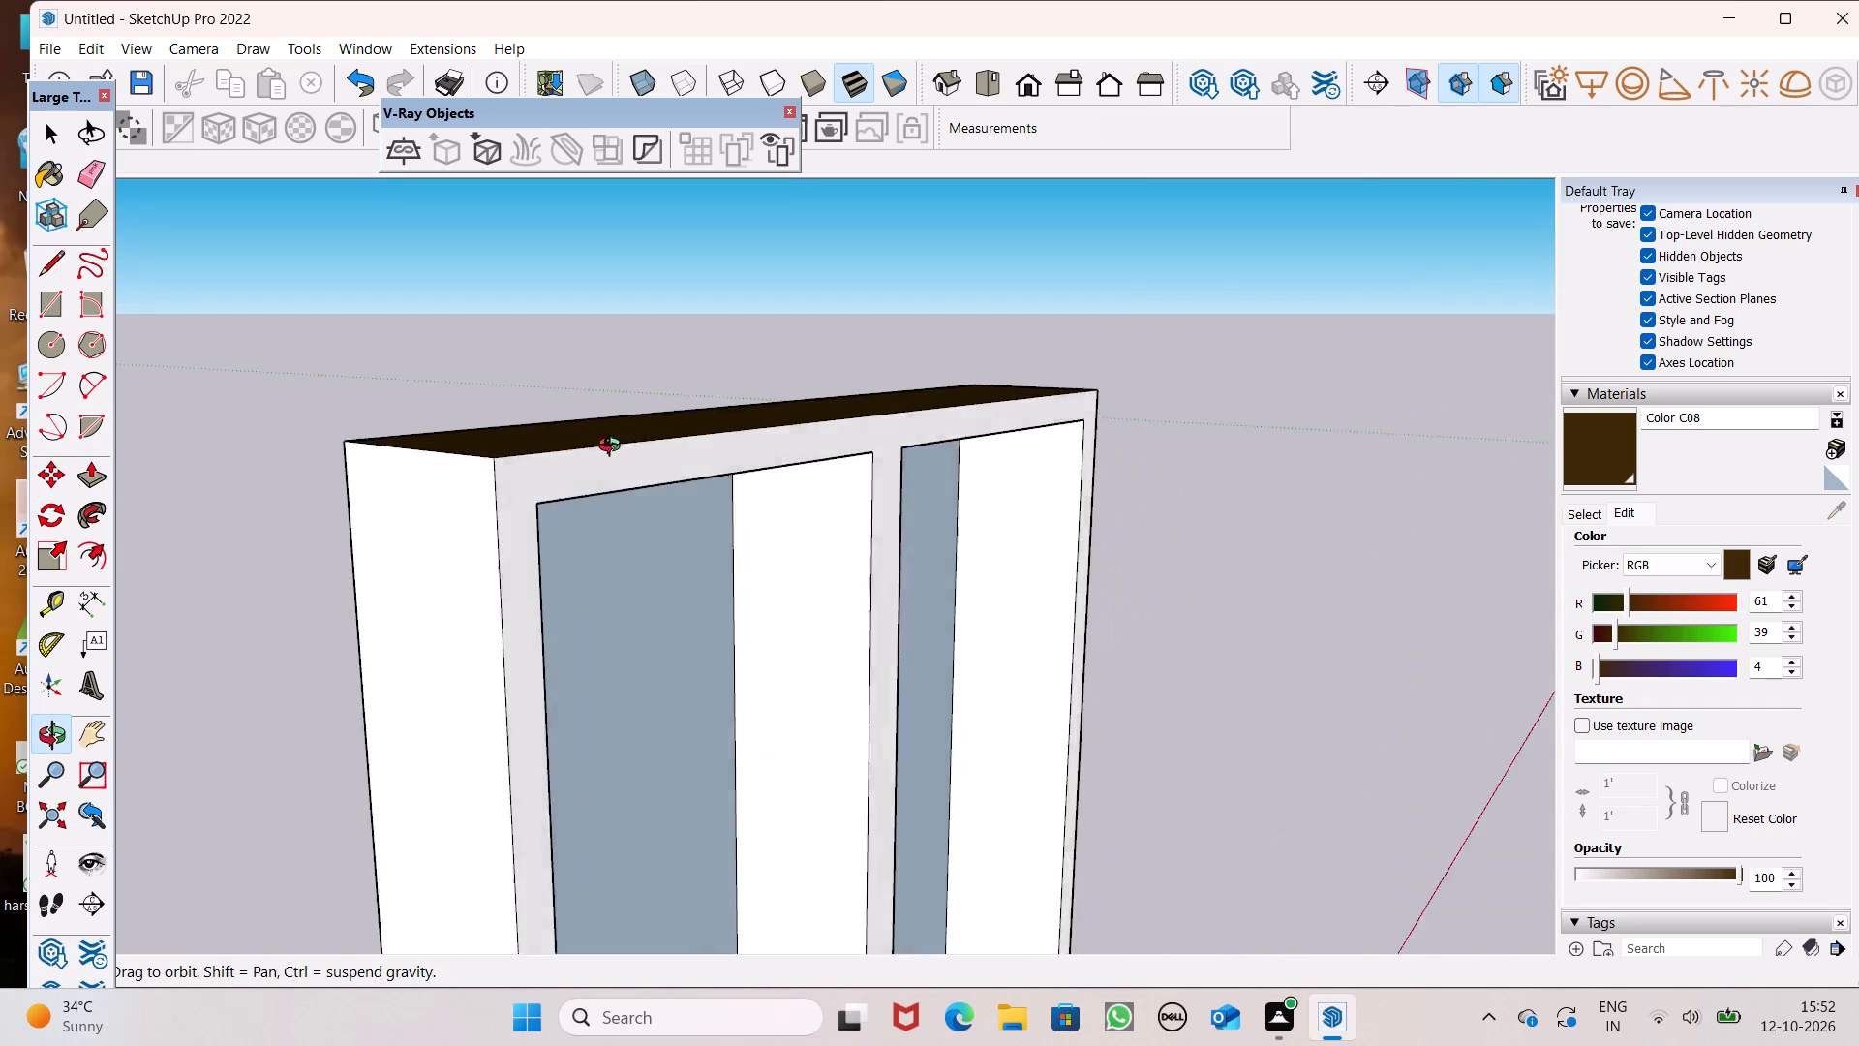
middle_drag(614, 447, 545, 447)
click(713, 438)
click(1029, 559)
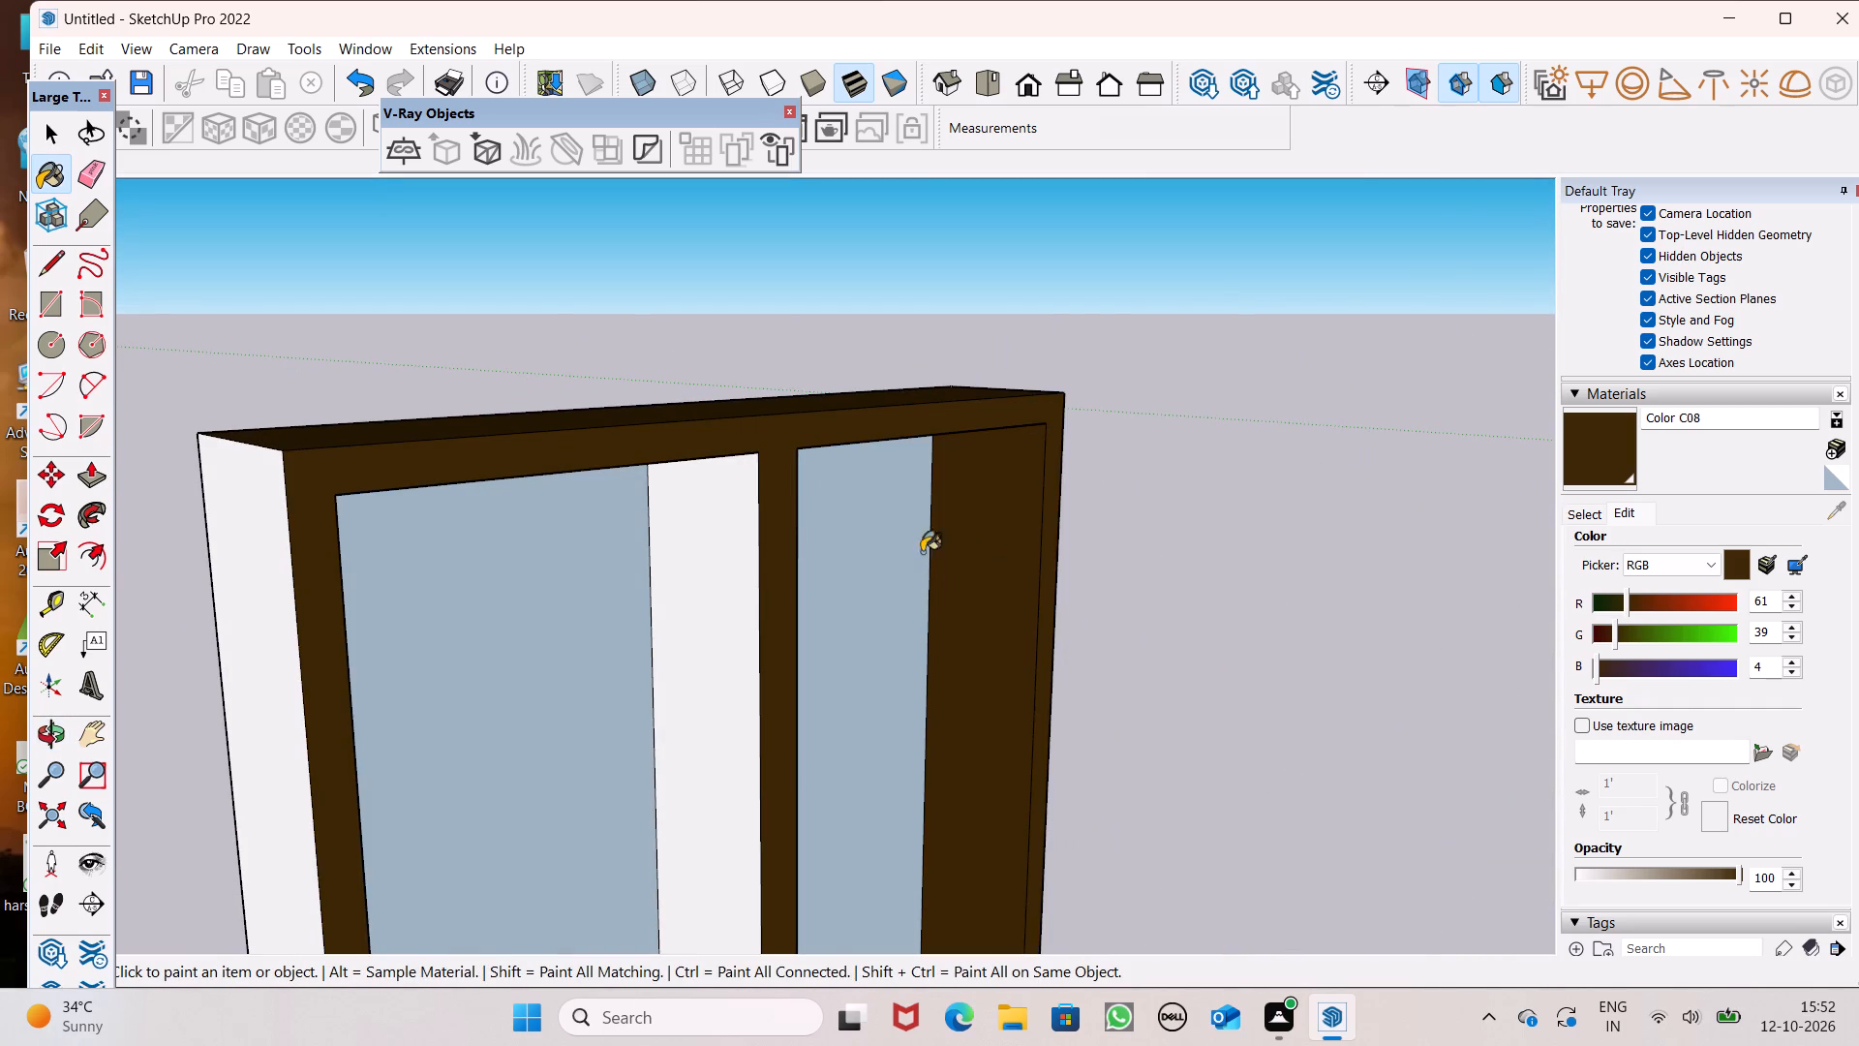
click(691, 554)
click(237, 583)
Paint the opposite mullion side, inner jamb and remaining outer side of the window frame in Color C08.
scroll(587, 461, down, 6)
scroll(693, 445, down, 11)
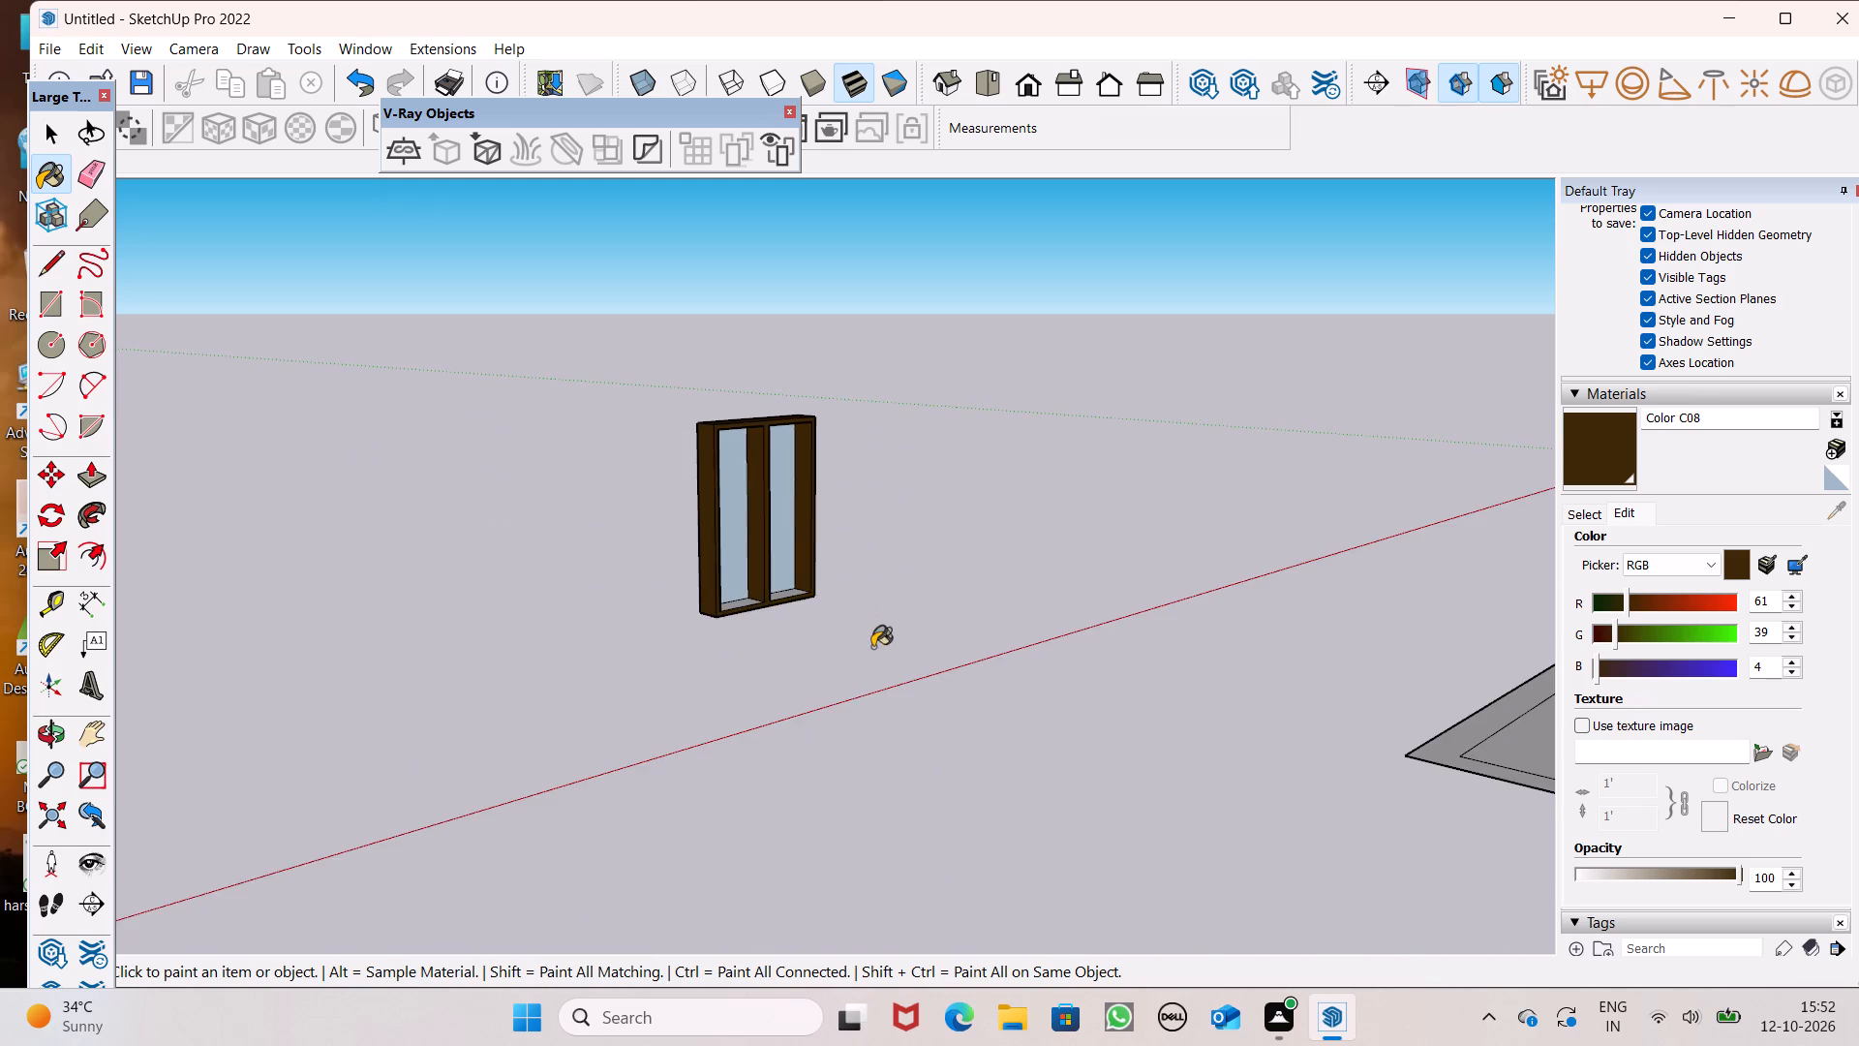
middle_drag(724, 653, 50, 573)
scroll(1170, 482, up, 5)
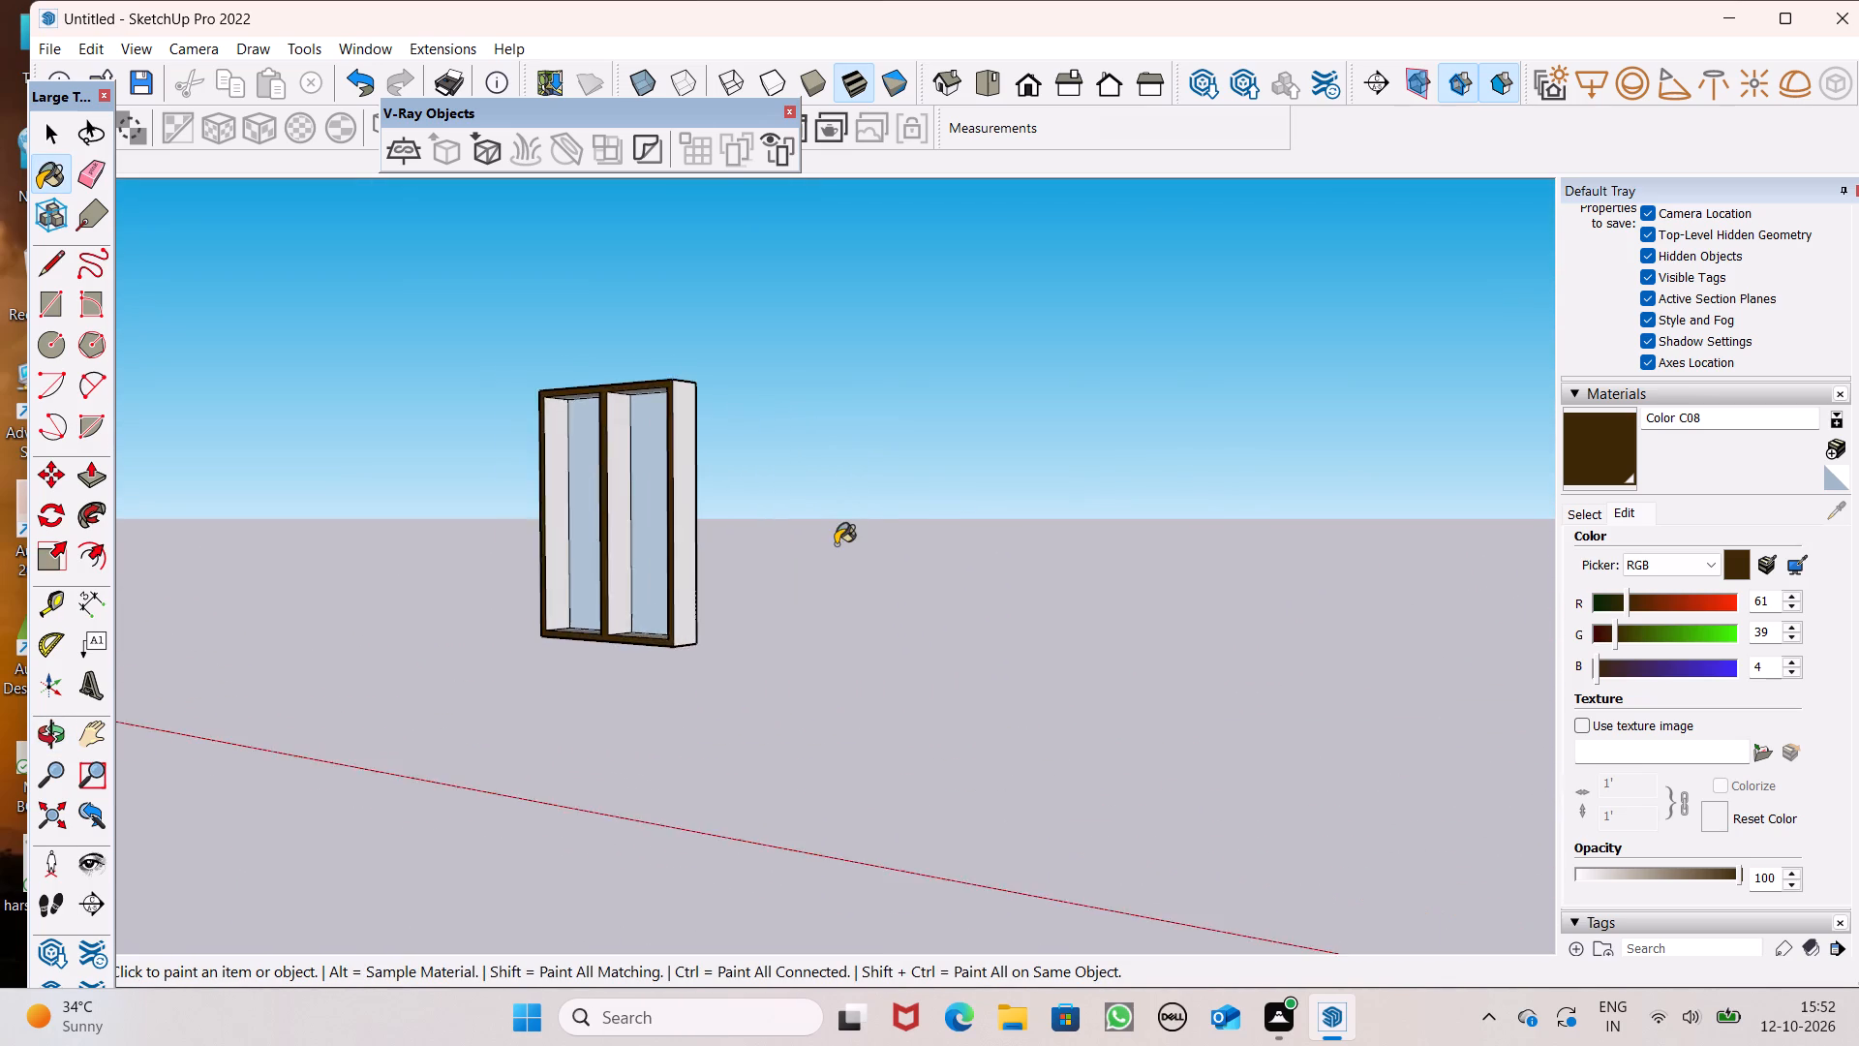
scroll(836, 544, up, 2)
scroll(592, 538, up, 6)
click(592, 538)
click(442, 491)
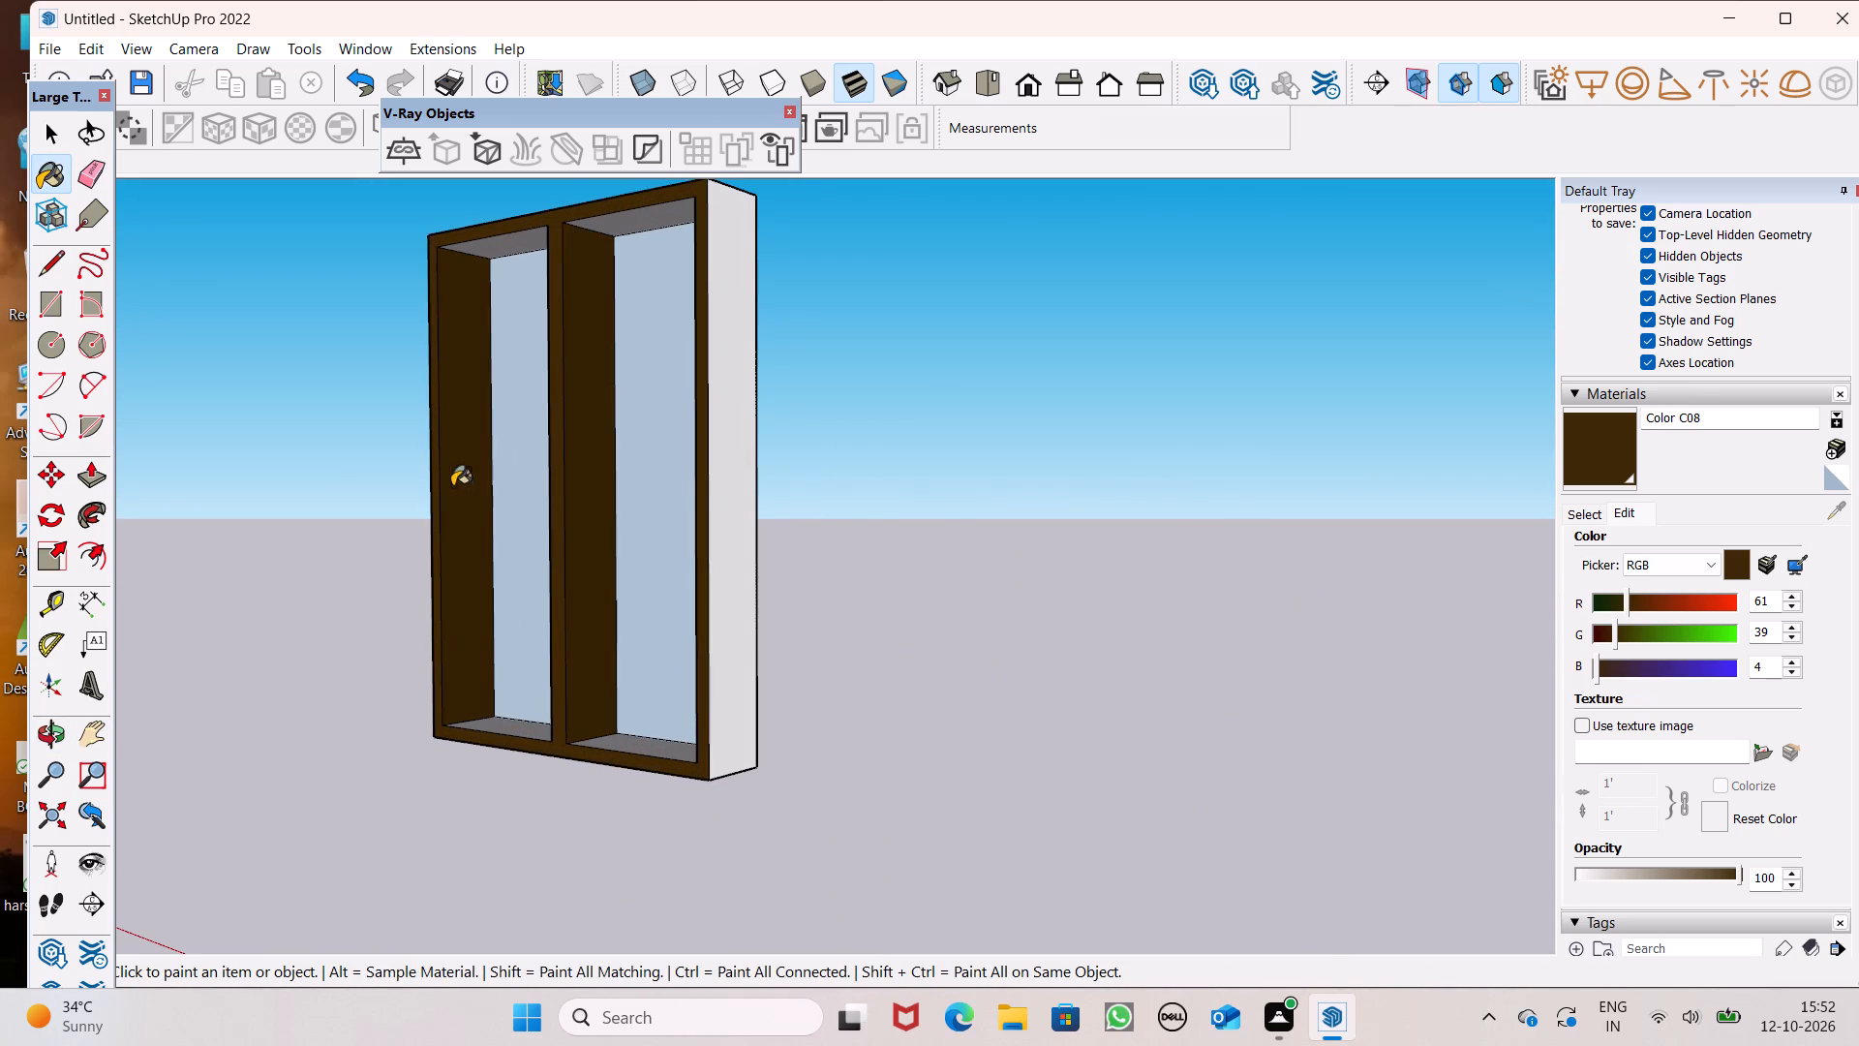
click(755, 500)
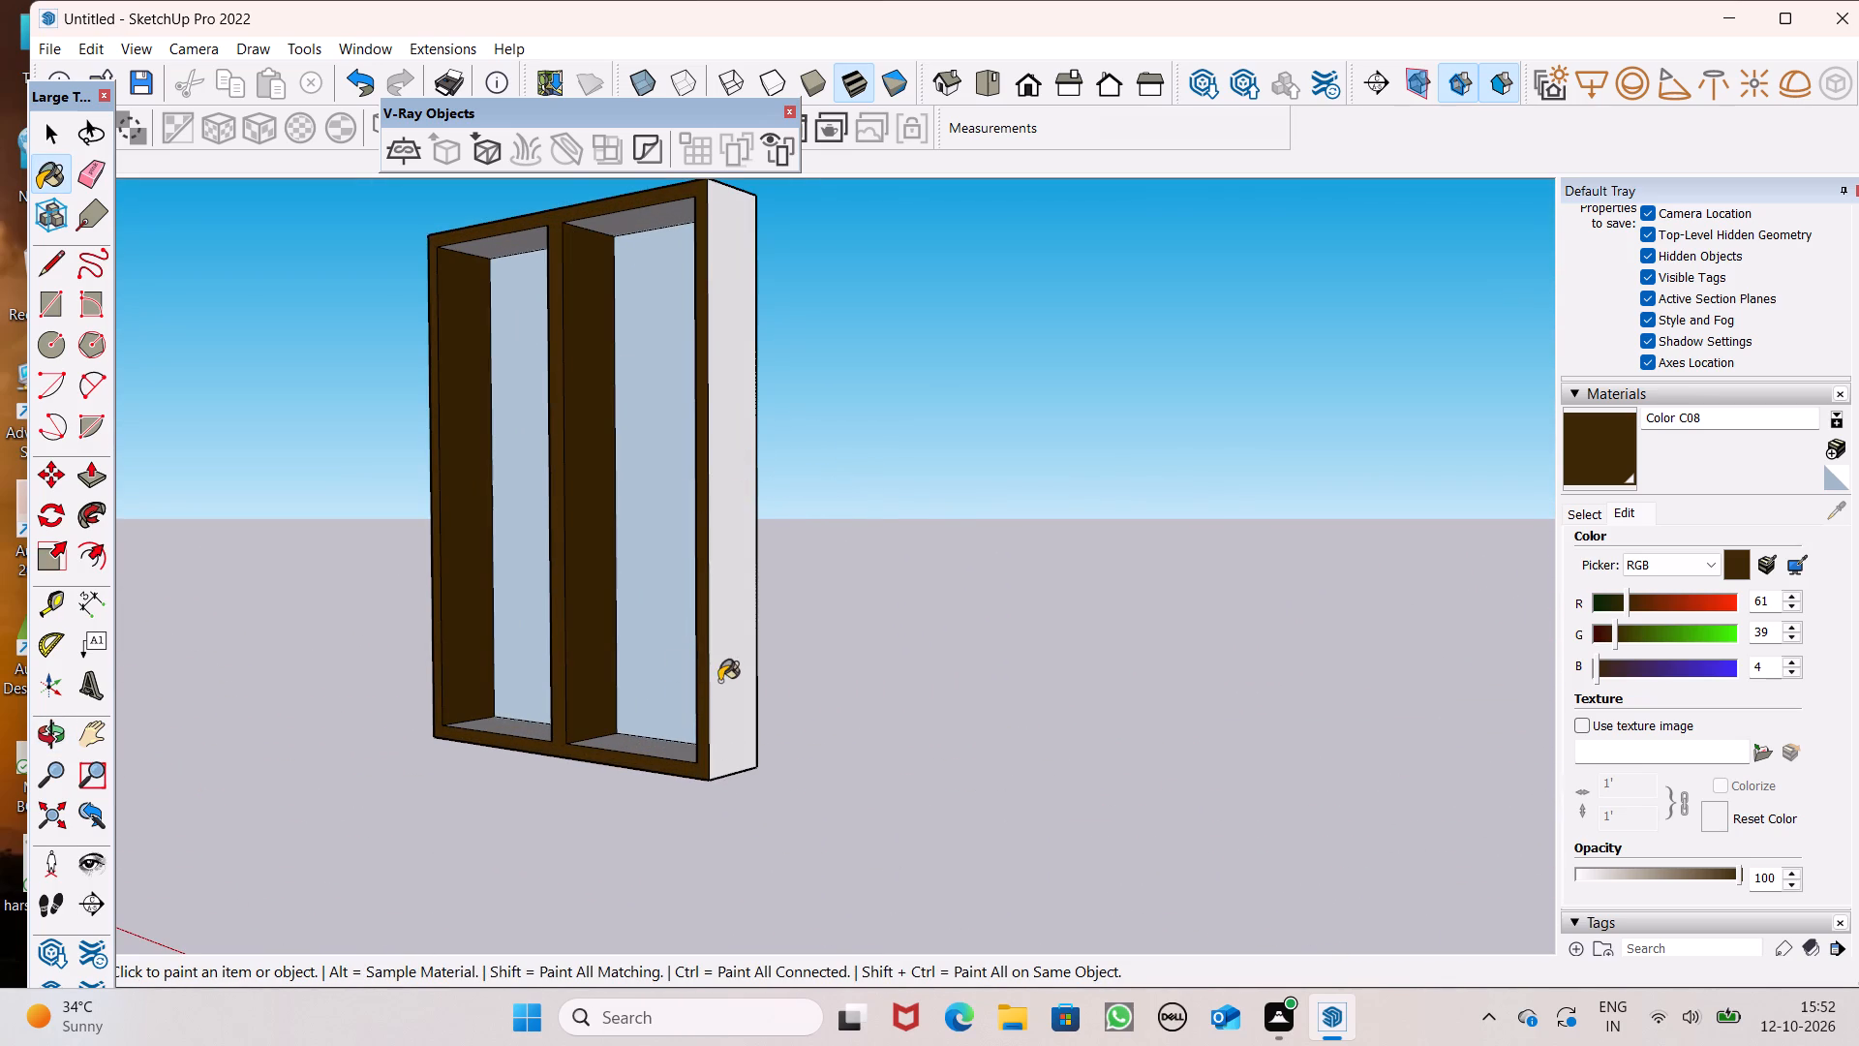
click(719, 681)
Paint the inner sill and inner head faces of both window bays in Color C08.
click(625, 741)
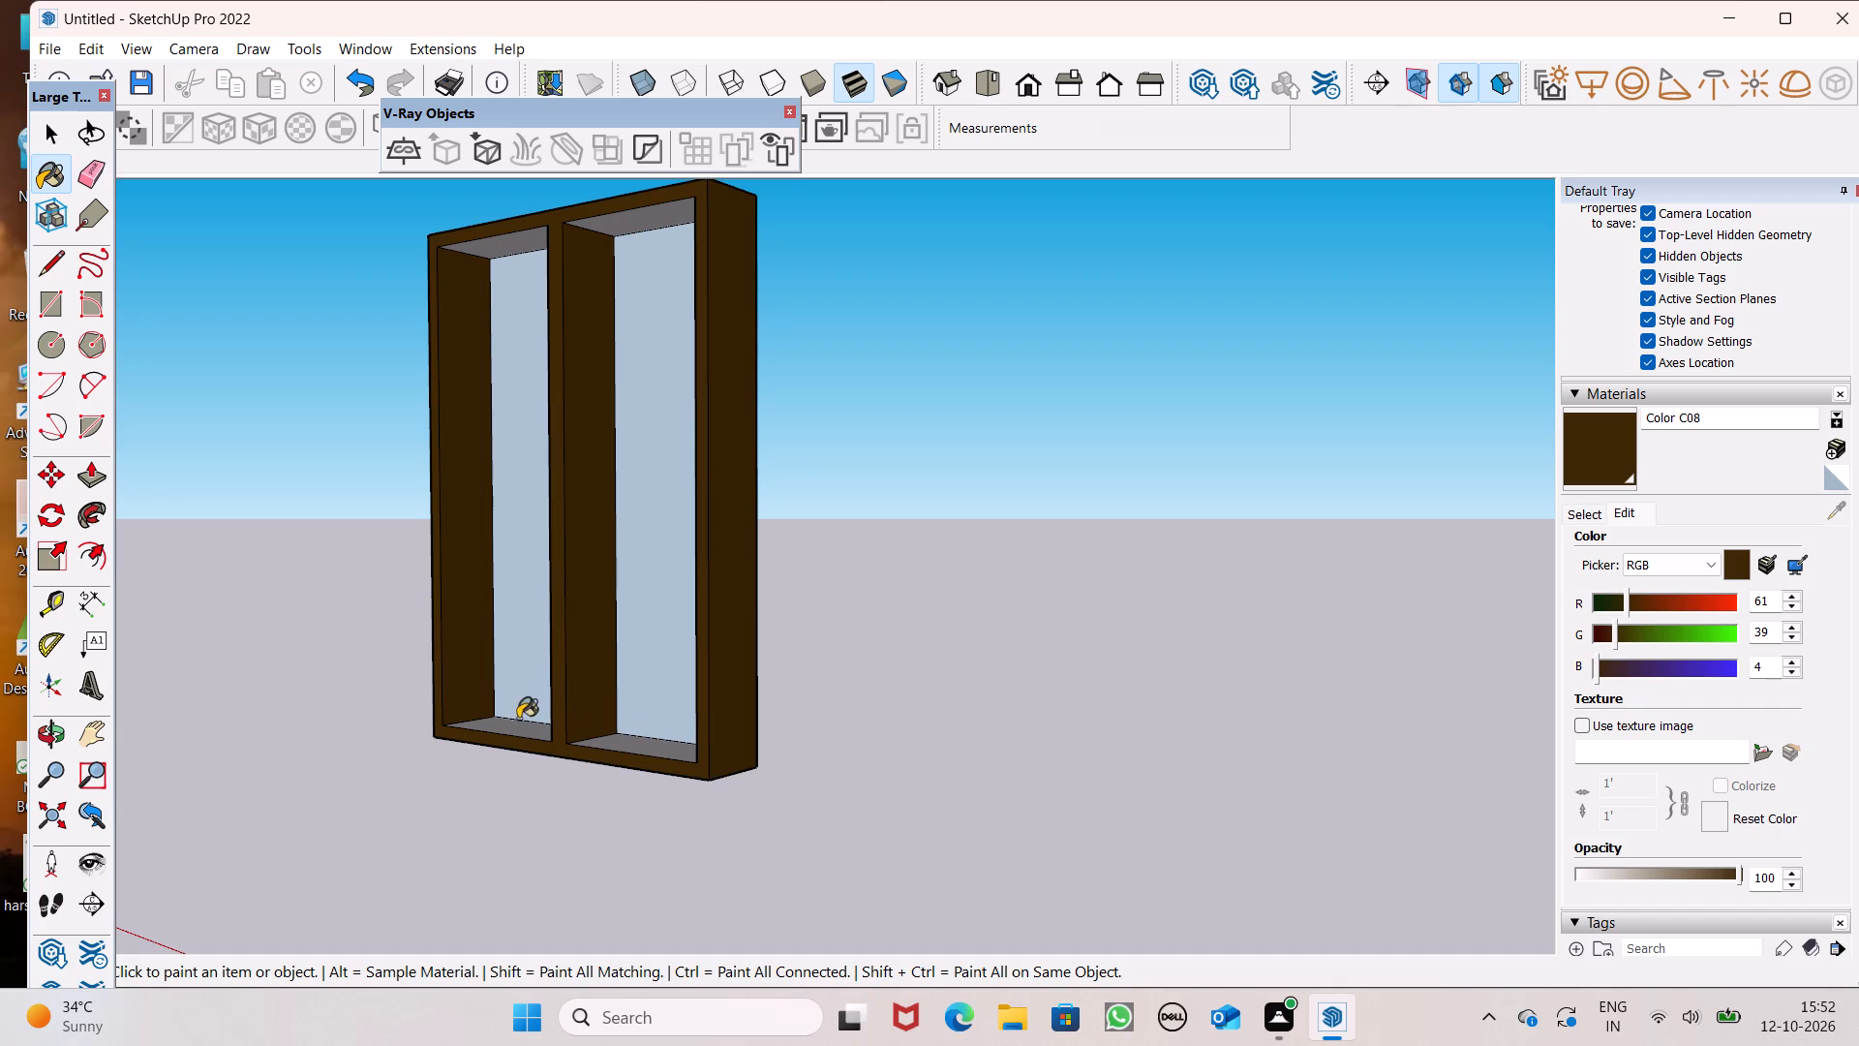
click(517, 719)
click(501, 725)
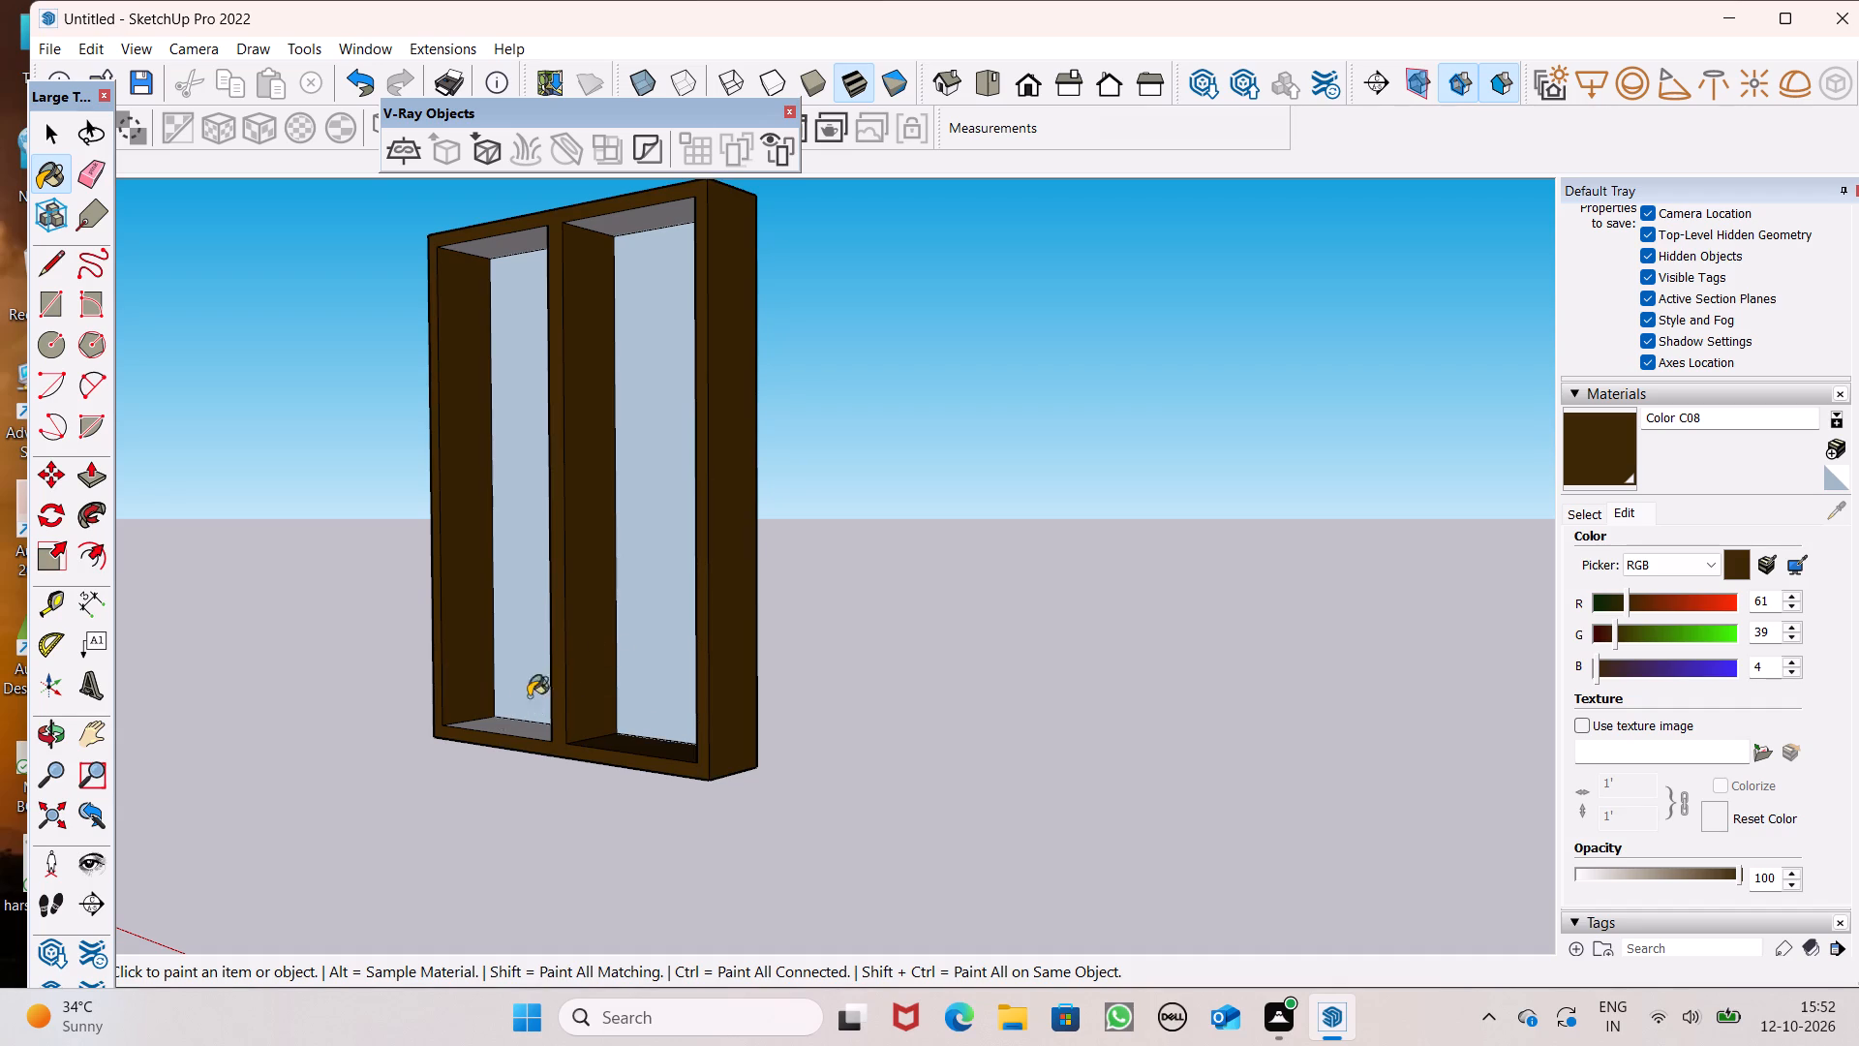
scroll(688, 613, down, 3)
middle_drag(677, 583, 680, 332)
scroll(664, 326, up, 7)
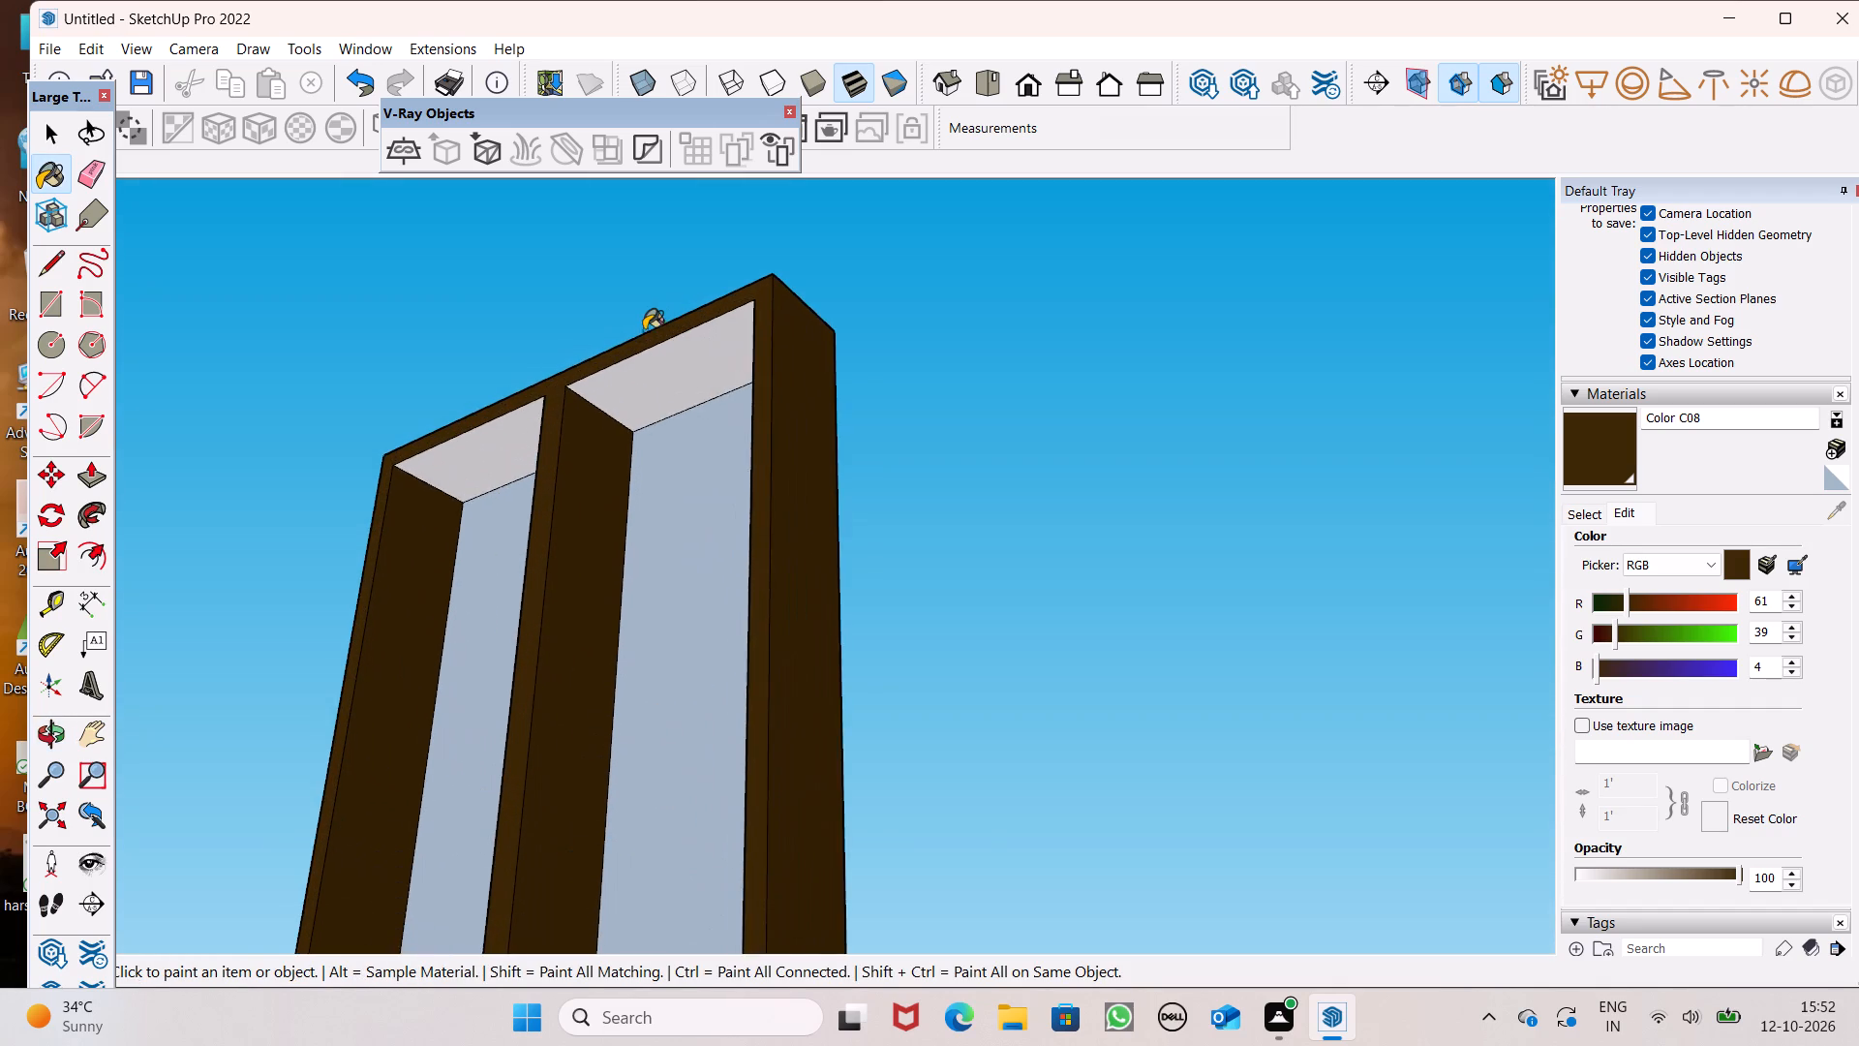
scroll(625, 350, up, 5)
click(619, 374)
click(435, 452)
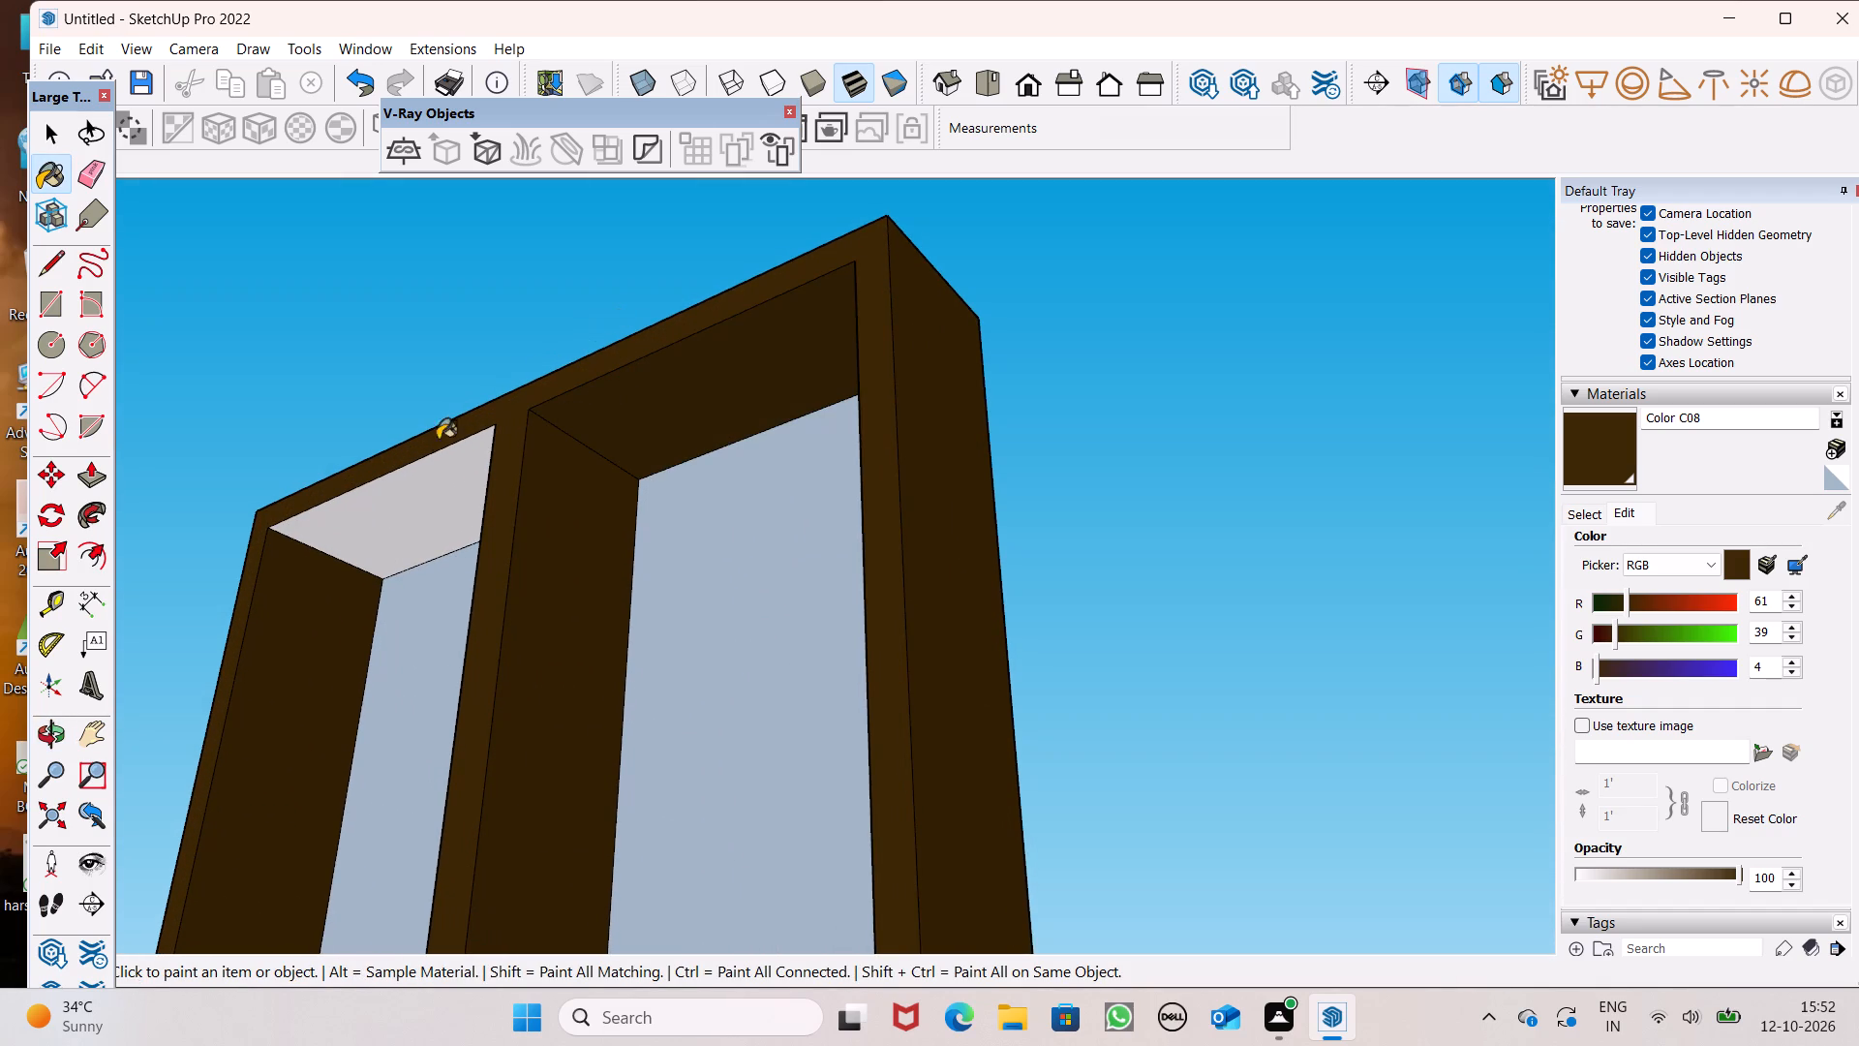
click(412, 473)
Paint the underside of the window frame in Color C08.
scroll(635, 312, down, 7)
scroll(789, 262, down, 3)
scroll(559, 814, up, 5)
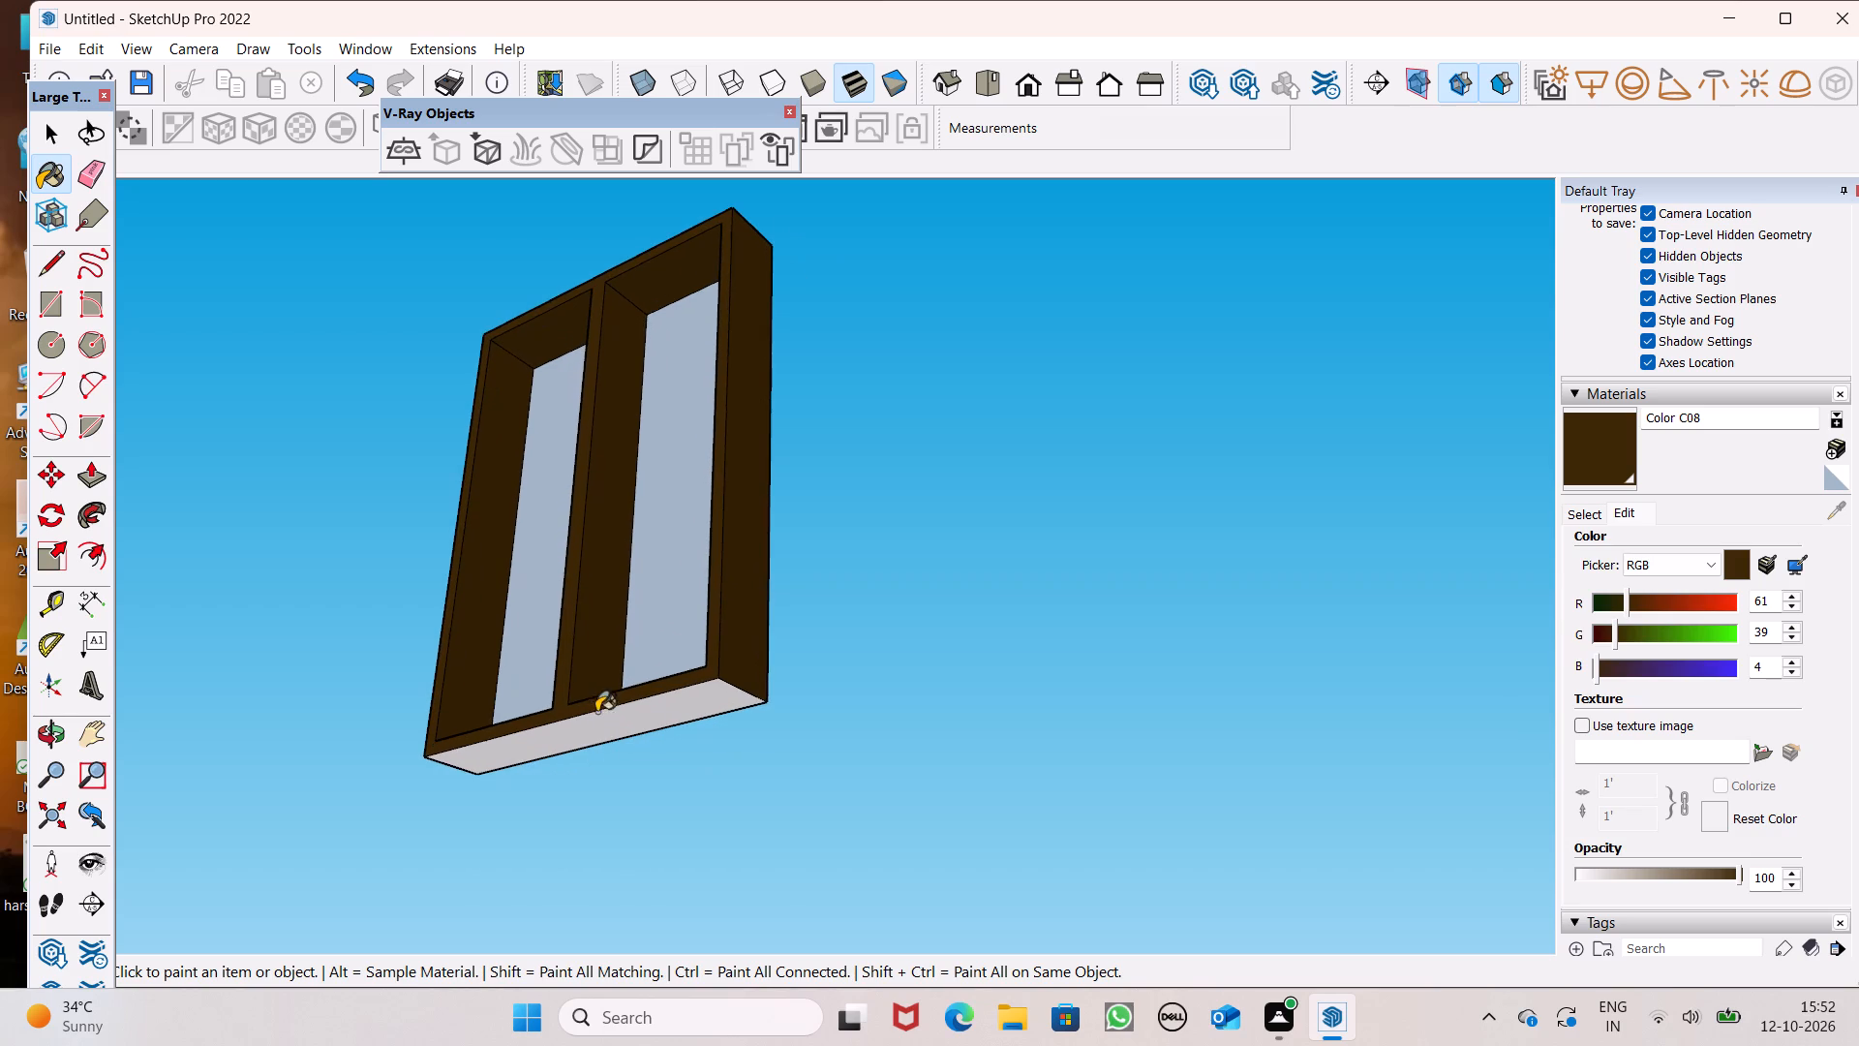
click(597, 706)
click(637, 727)
Examine the painted window frame from the front, sides and back for unpainted faces.
scroll(908, 615, down, 5)
middle_drag(908, 616, 584, 748)
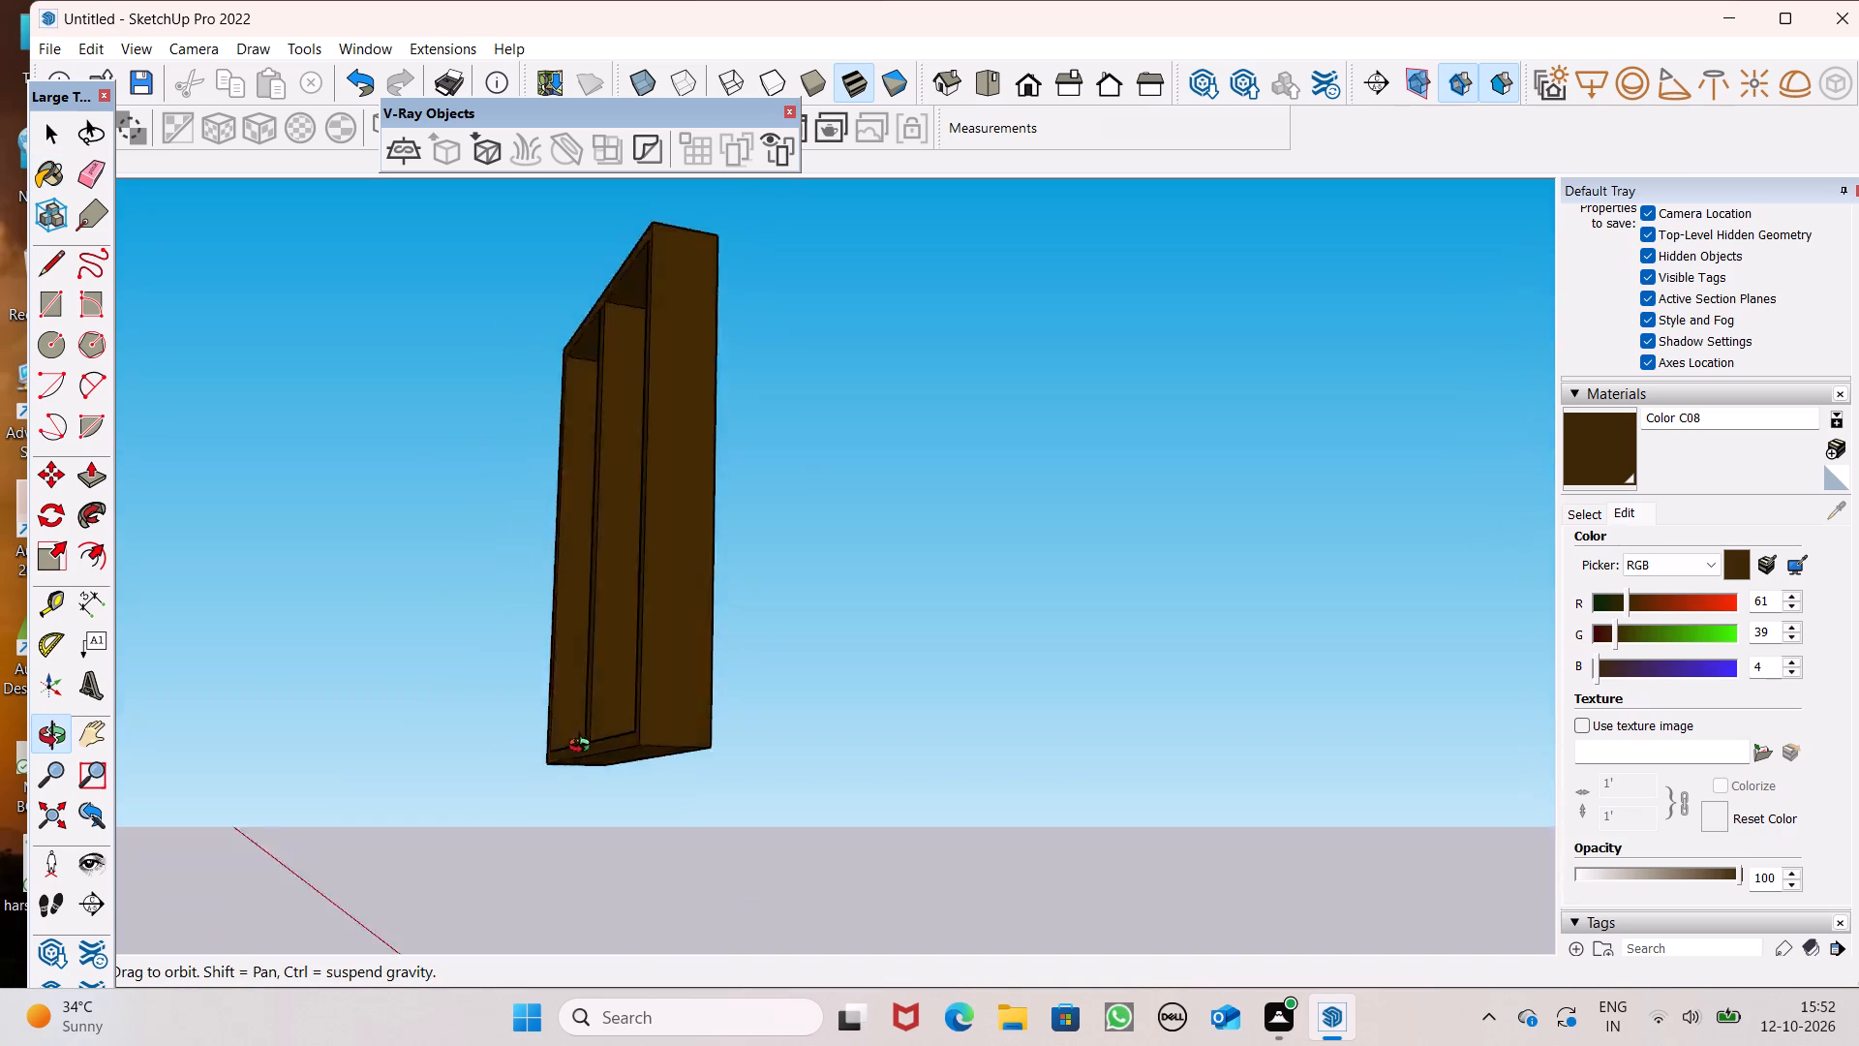
middle_drag(584, 748, 56, 738)
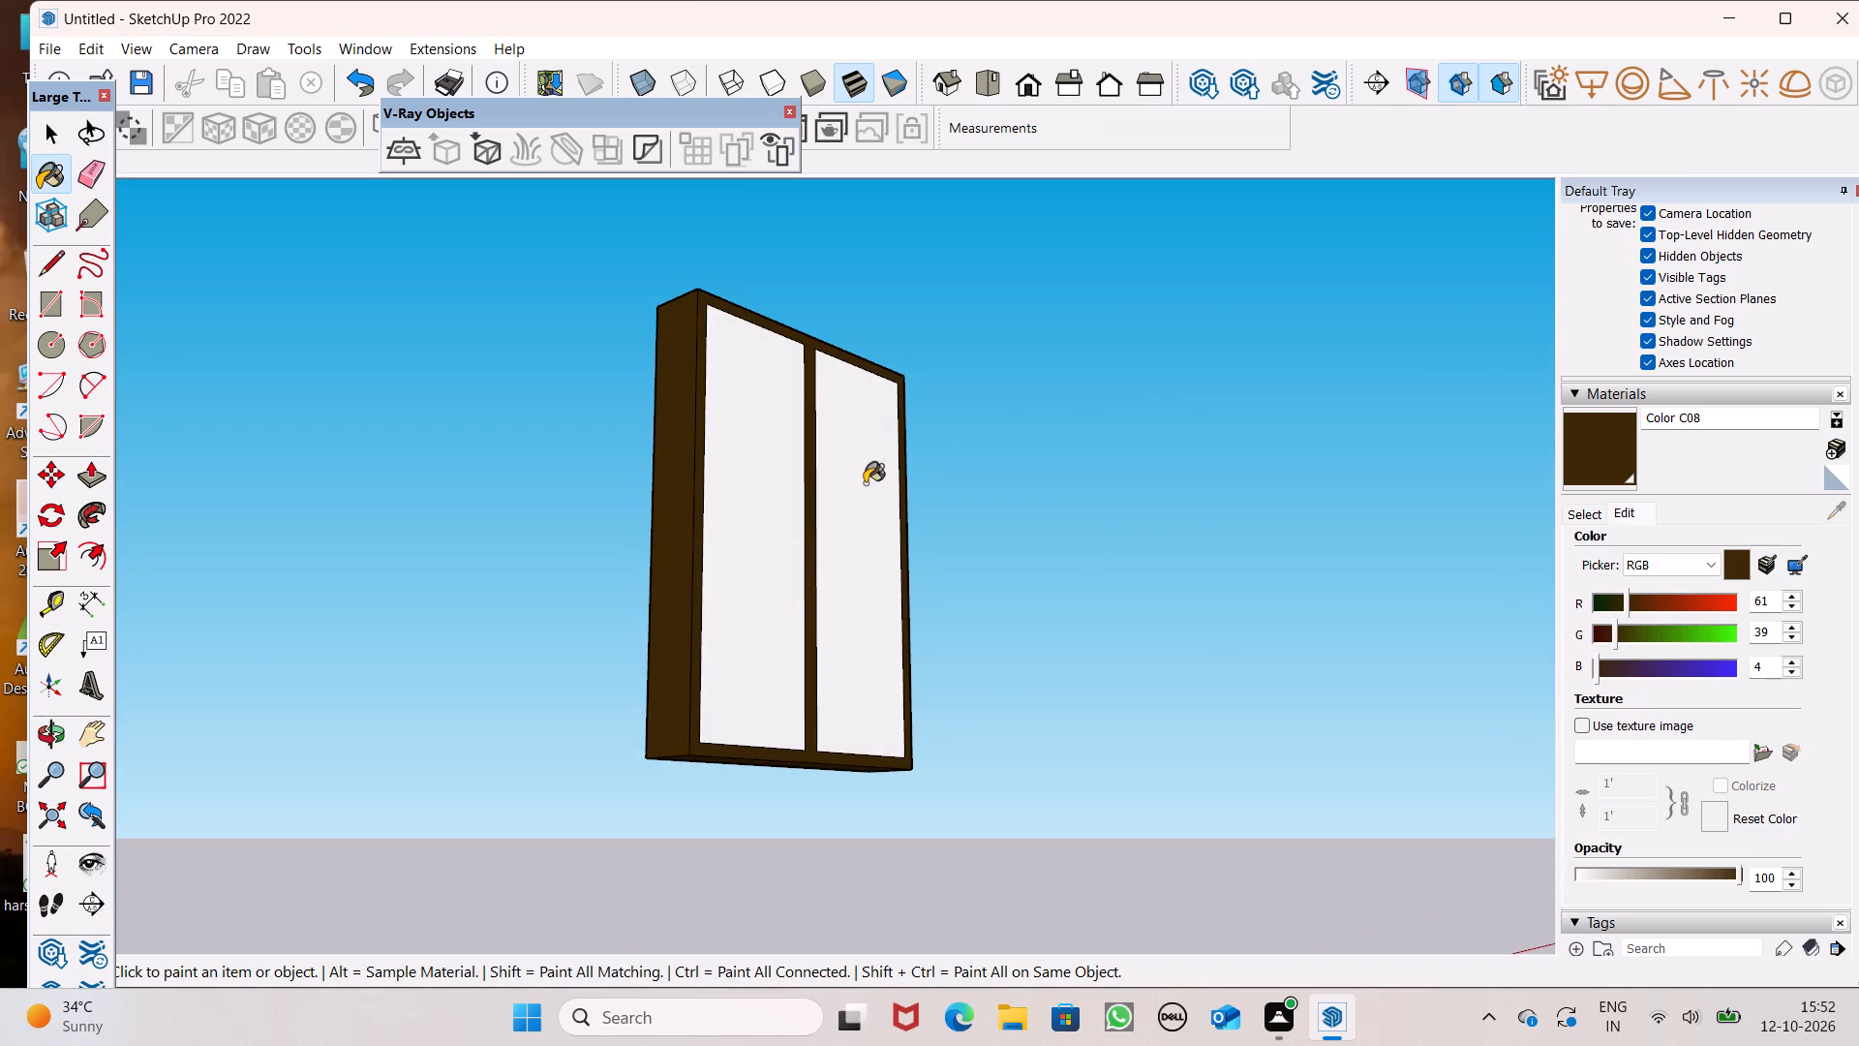
middle_drag(862, 496, 1701, 590)
scroll(955, 486, up, 1)
middle_drag(949, 547, 1661, 490)
middle_drag(791, 462, 857, 517)
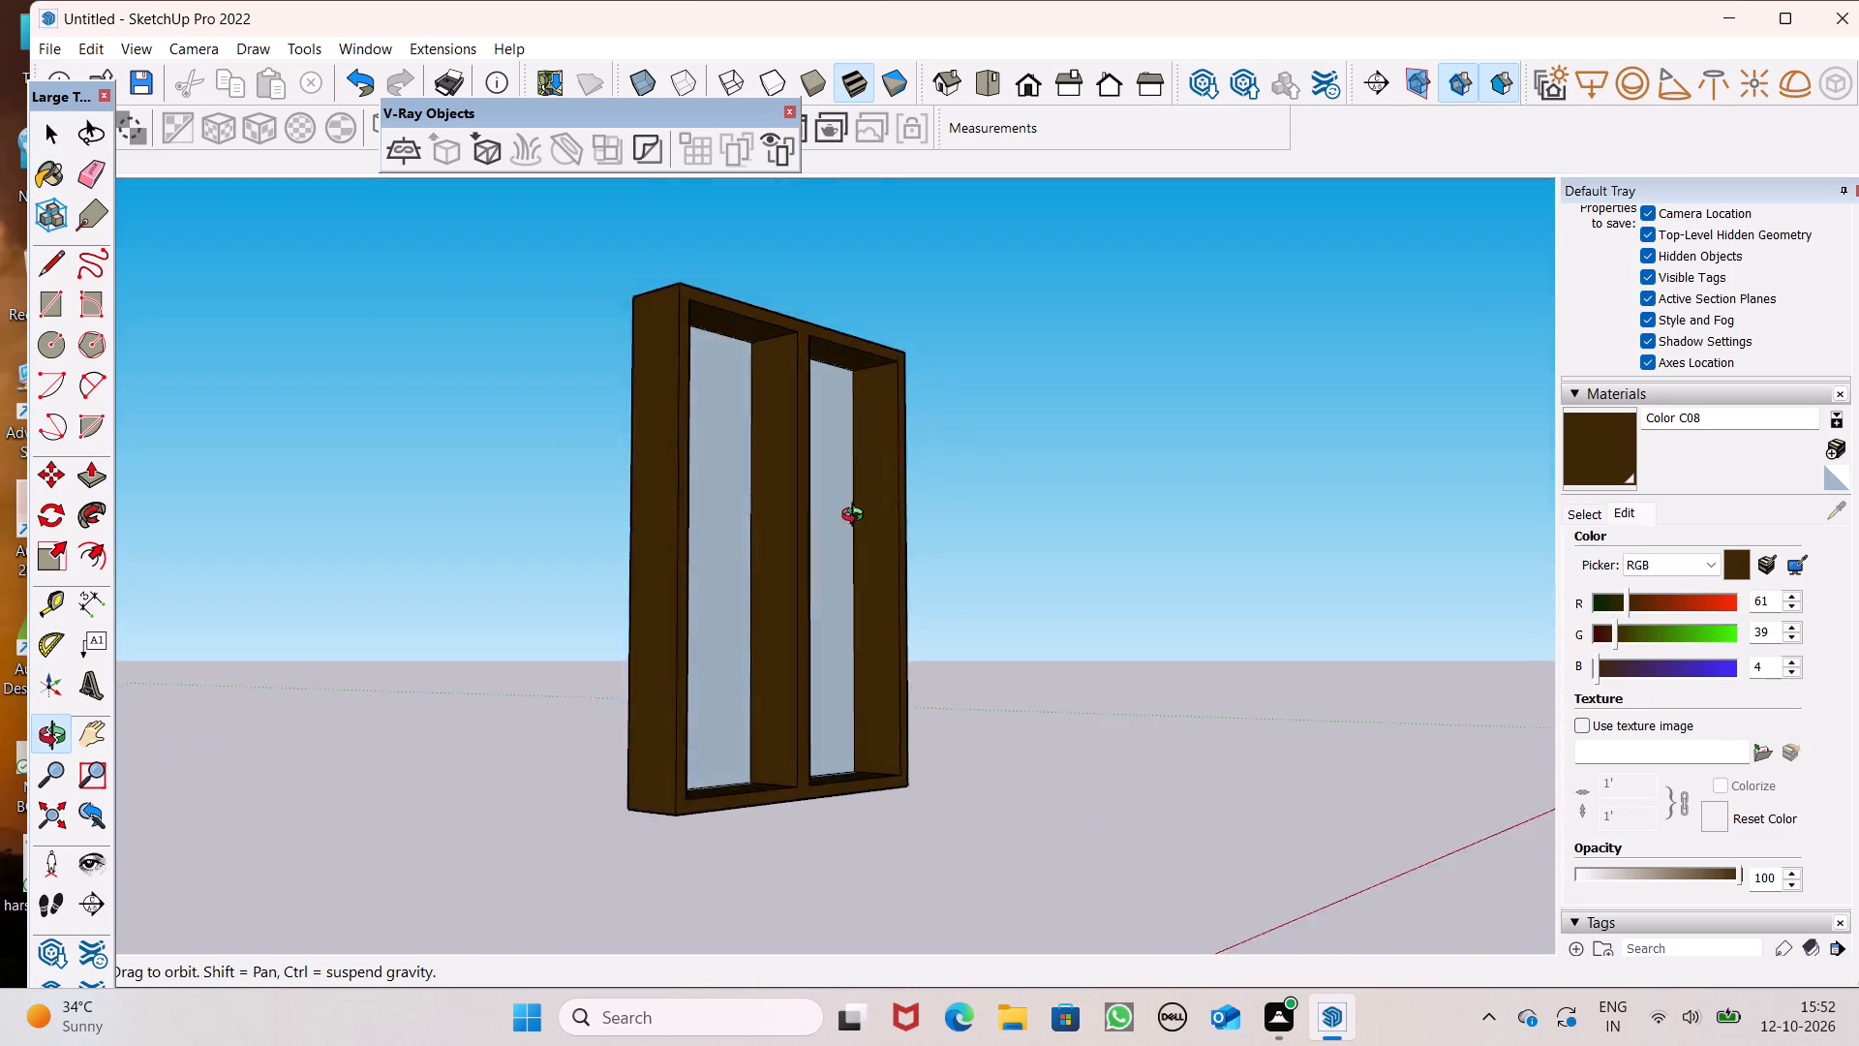
middle_drag(857, 517, 1443, 550)
scroll(1020, 504, up, 1)
middle_drag(1021, 527, 1218, 555)
scroll(279, 306, down, 9)
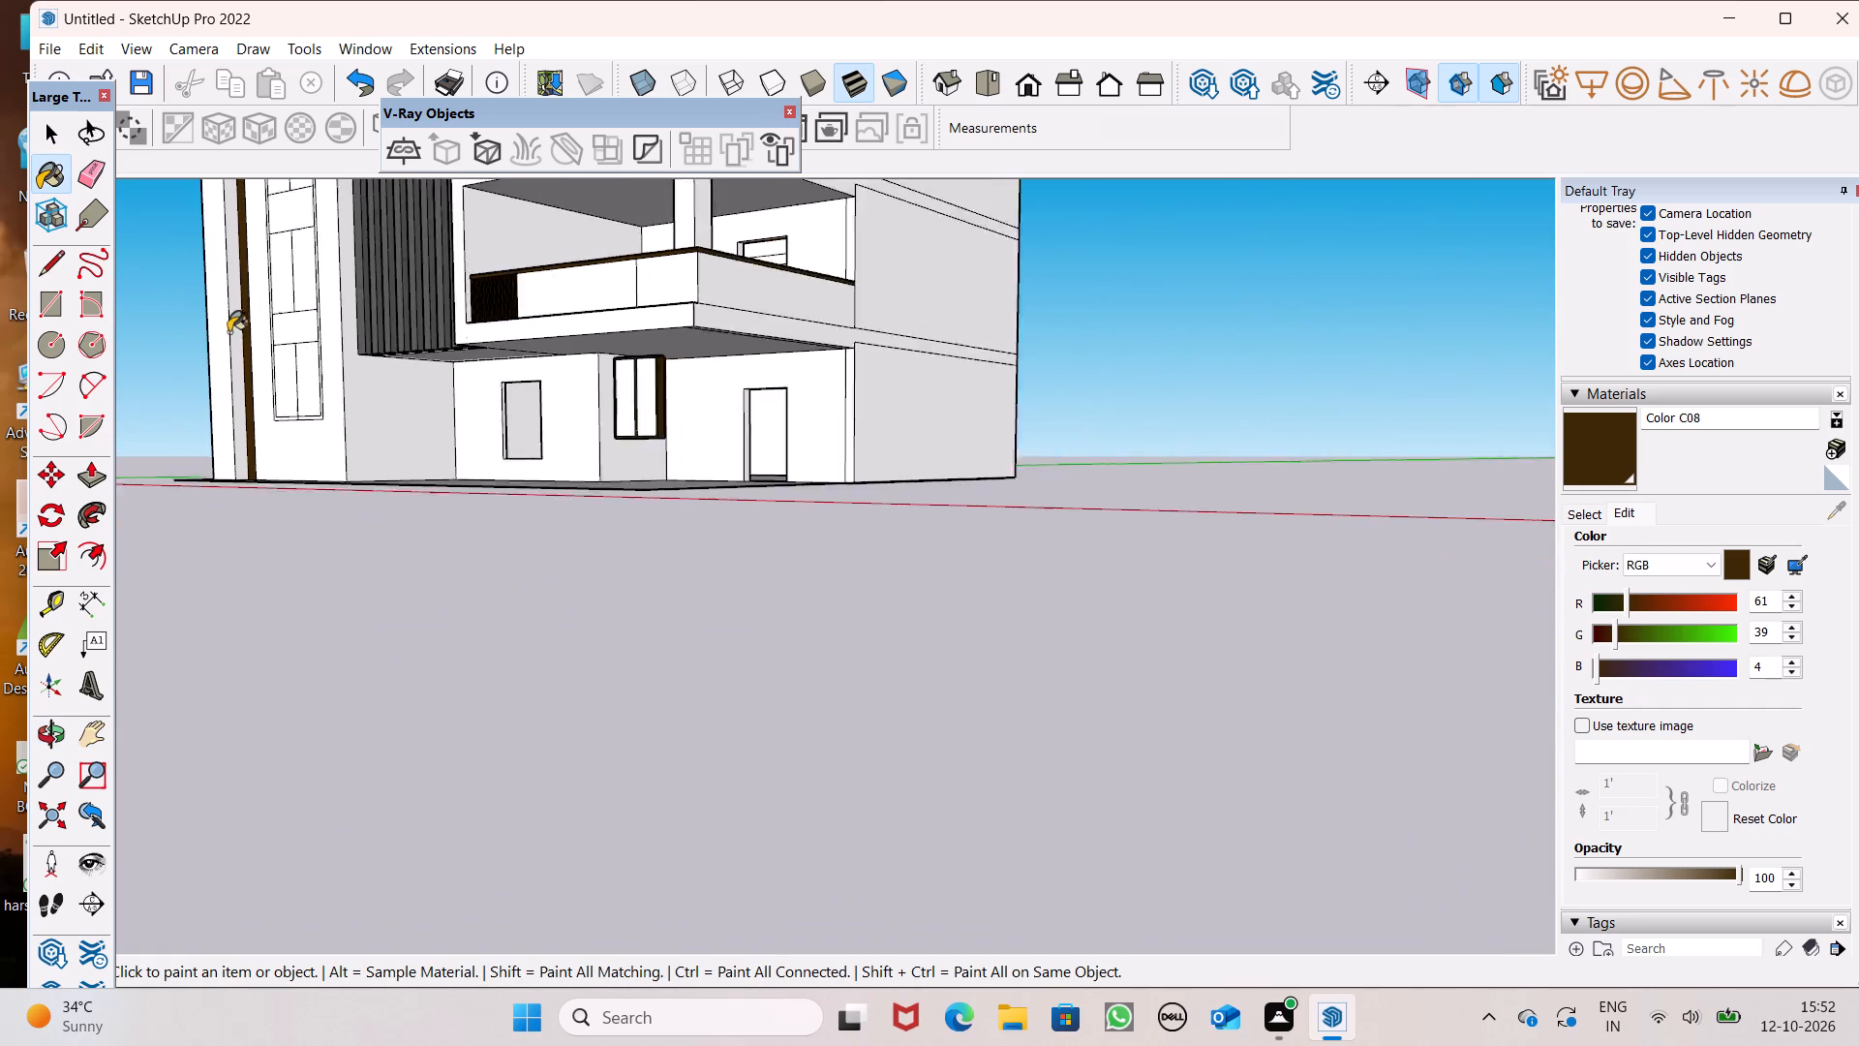
Examine the window's position beside the building and the building's ground-floor slab and side wall.
scroll(229, 332, down, 4)
scroll(356, 383, down, 6)
middle_drag(512, 454, 813, 521)
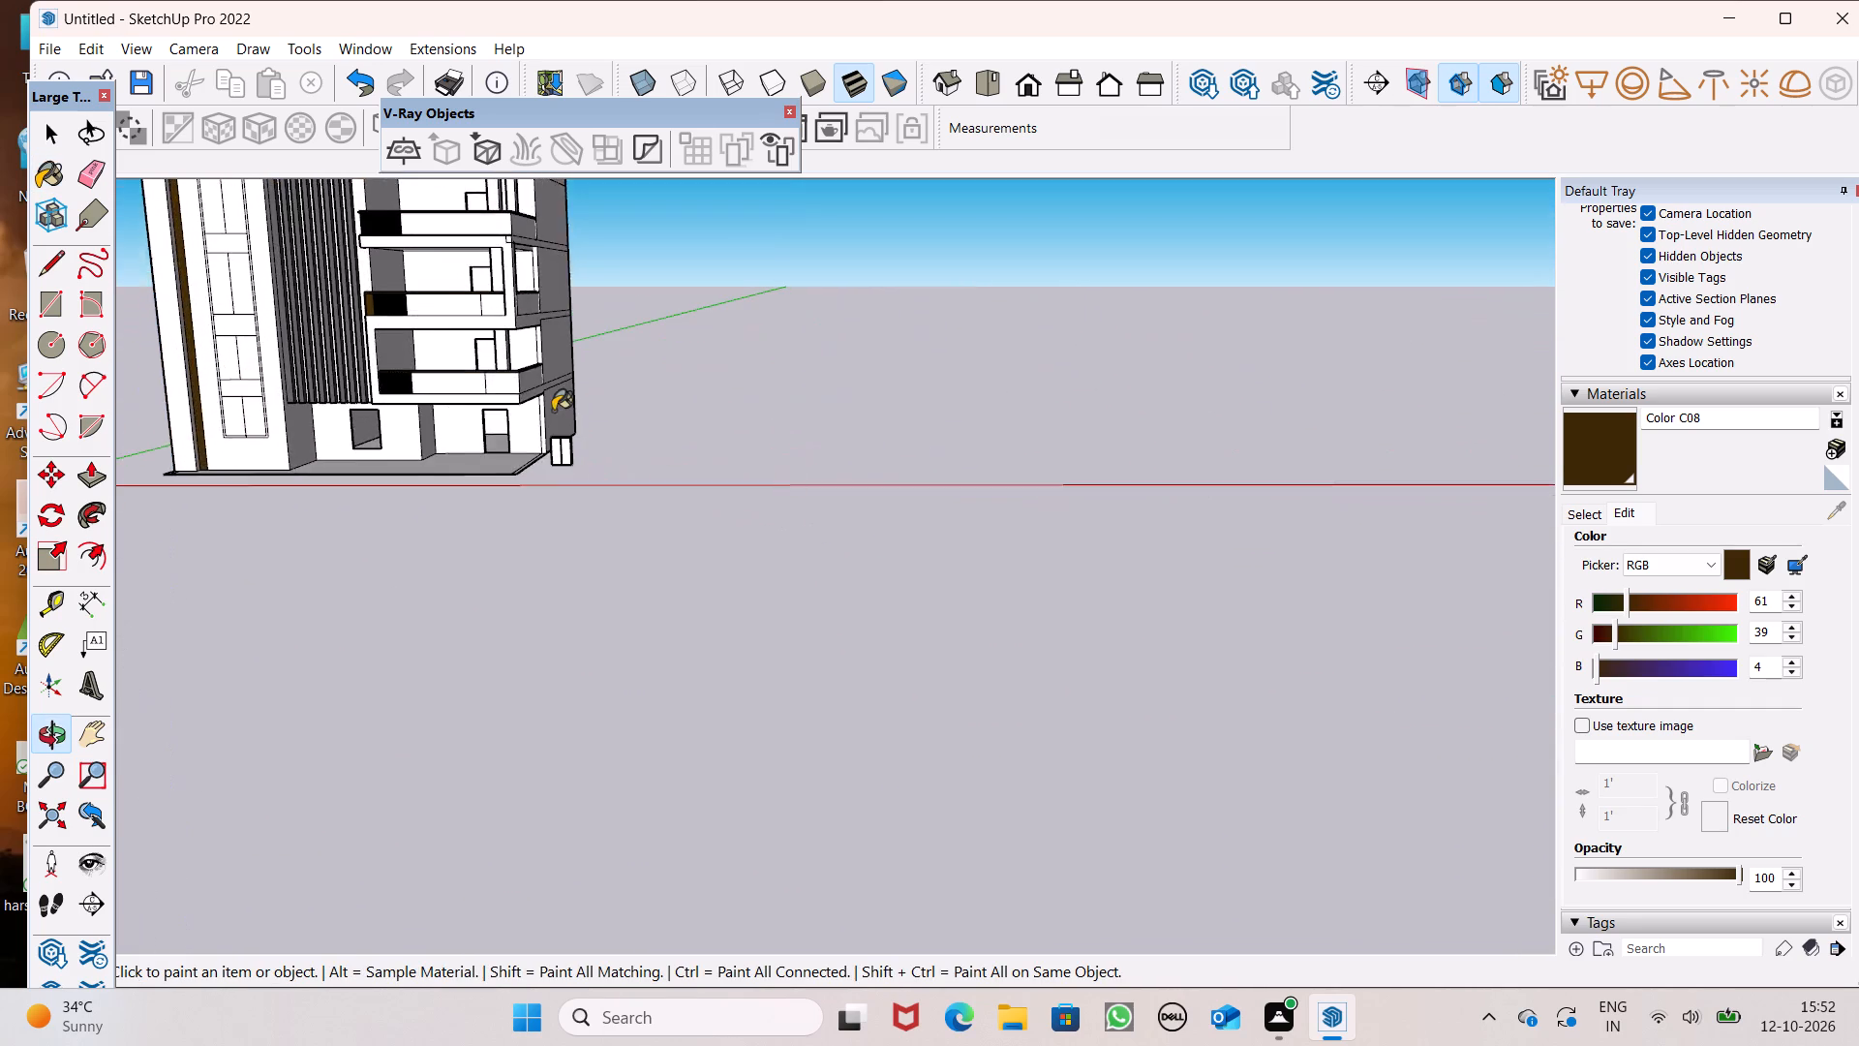
scroll(553, 411, up, 9)
middle_drag(623, 502, 685, 513)
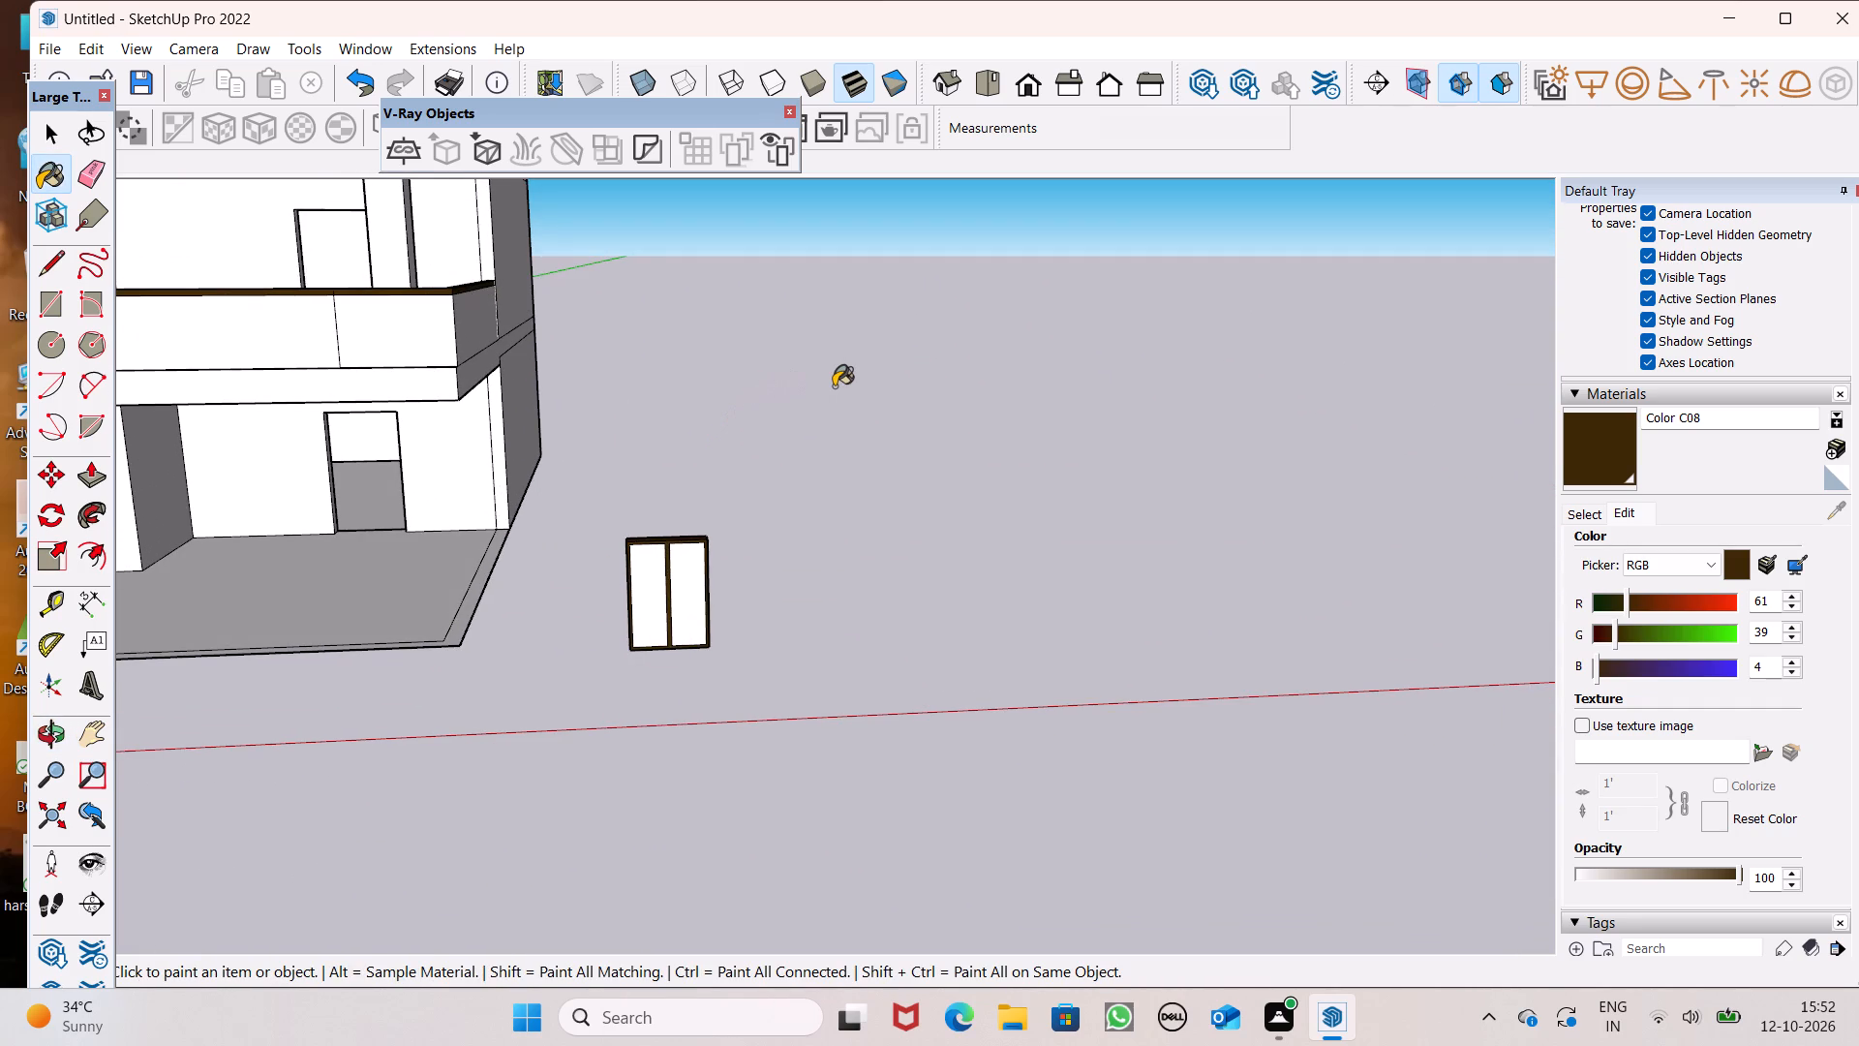
middle_drag(822, 415, 751, 432)
middle_click(751, 432)
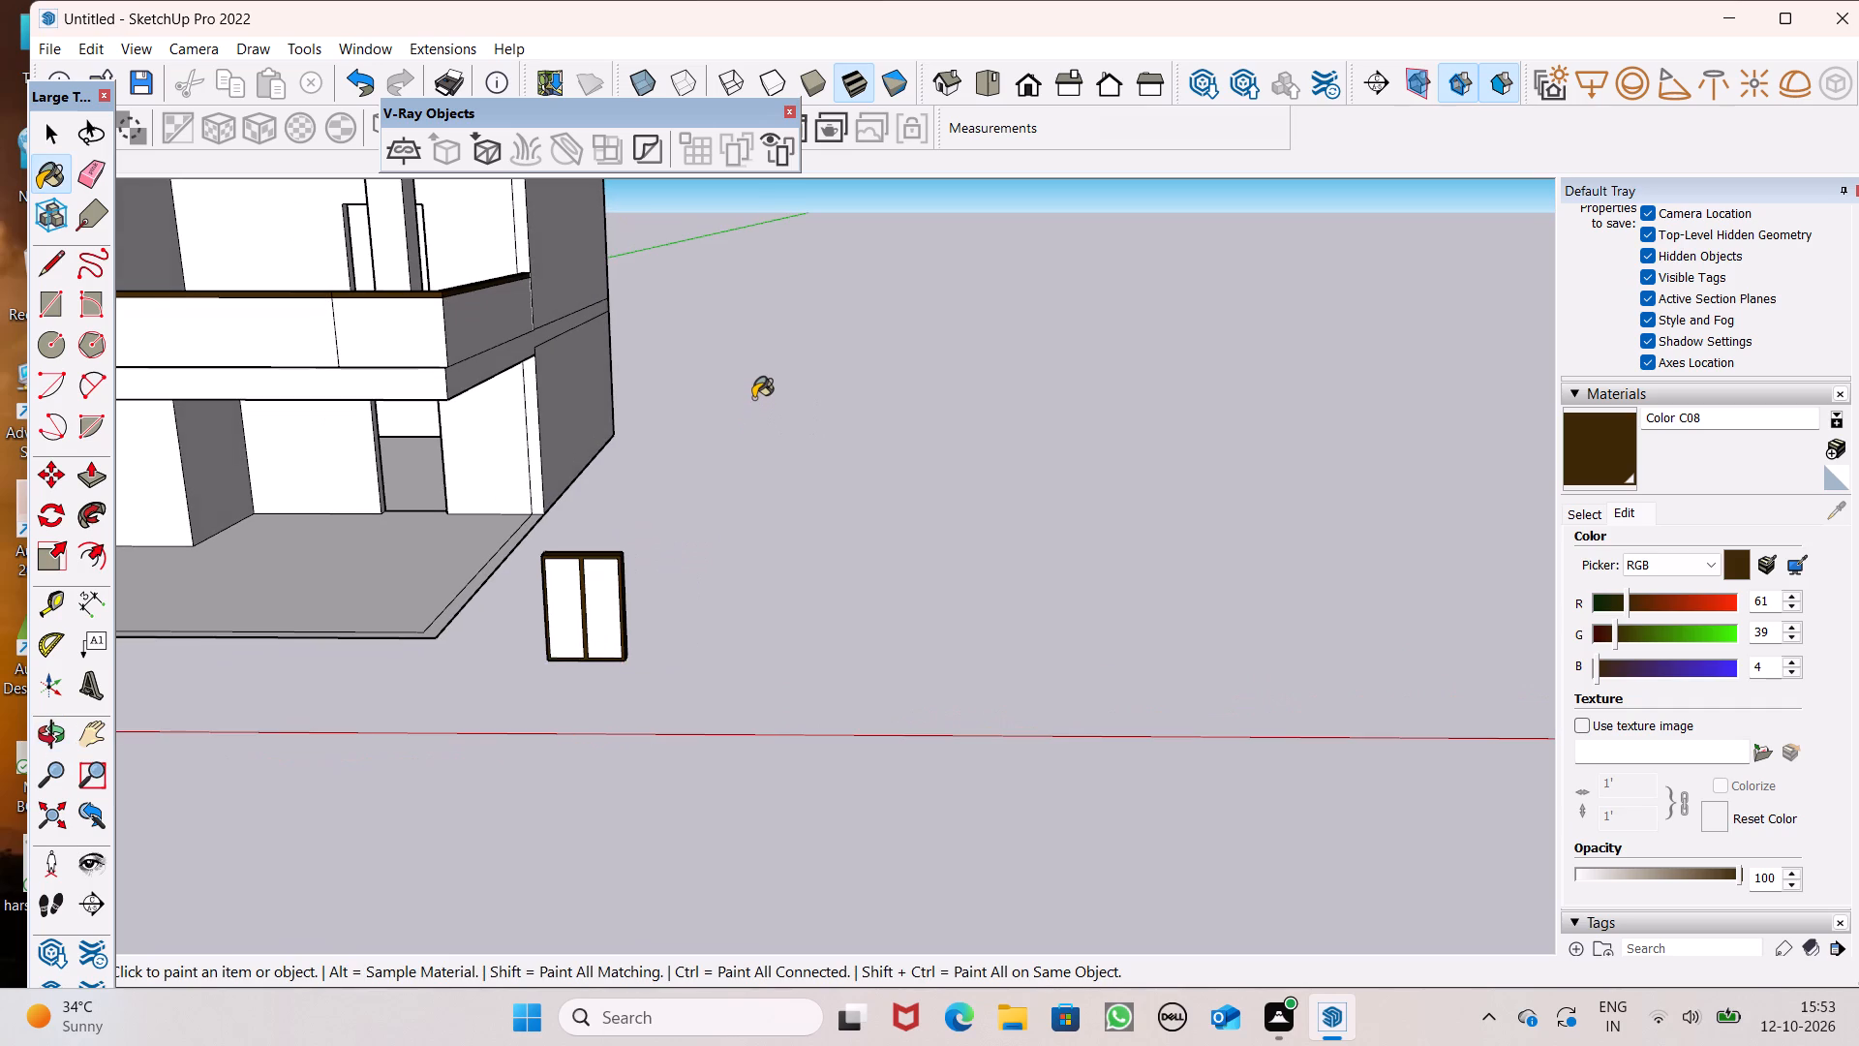
key(space)
scroll(677, 394, down, 5)
middle_drag(641, 508, 586, 587)
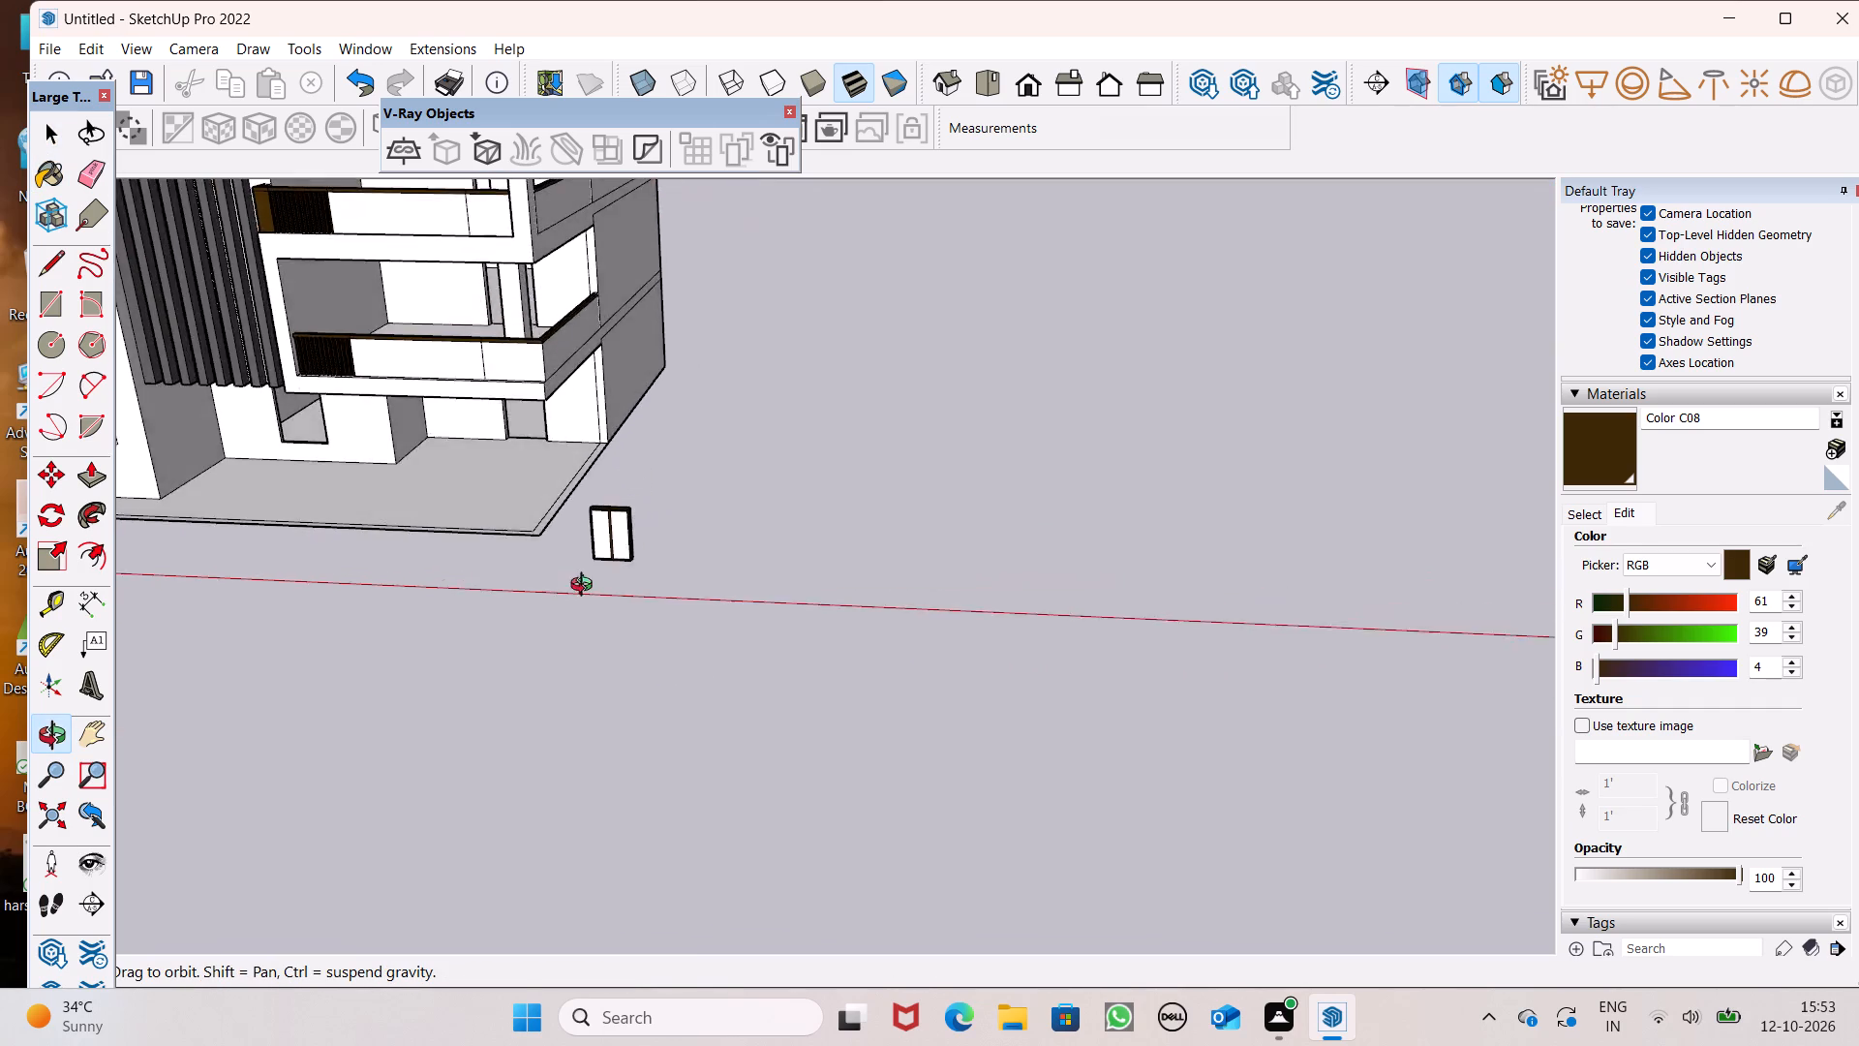
middle_drag(586, 587, 0, 689)
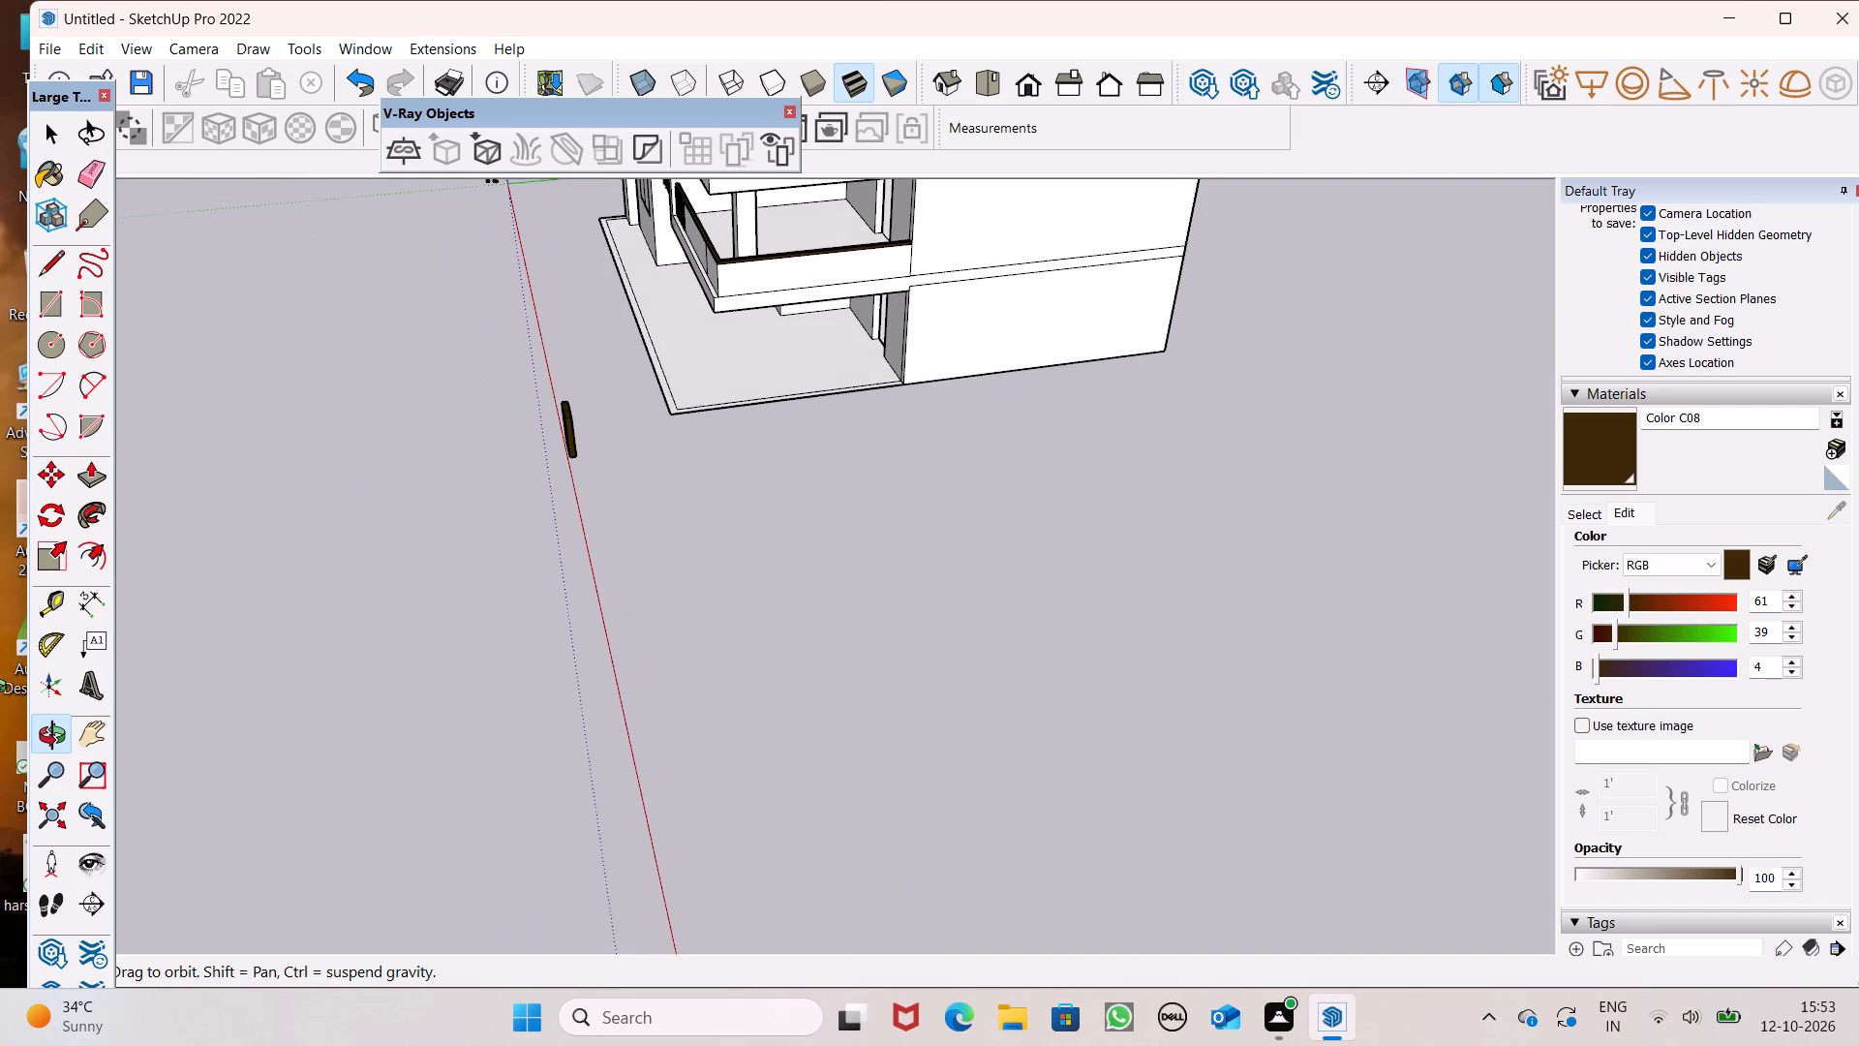
middle_drag(0, 689, 0, 699)
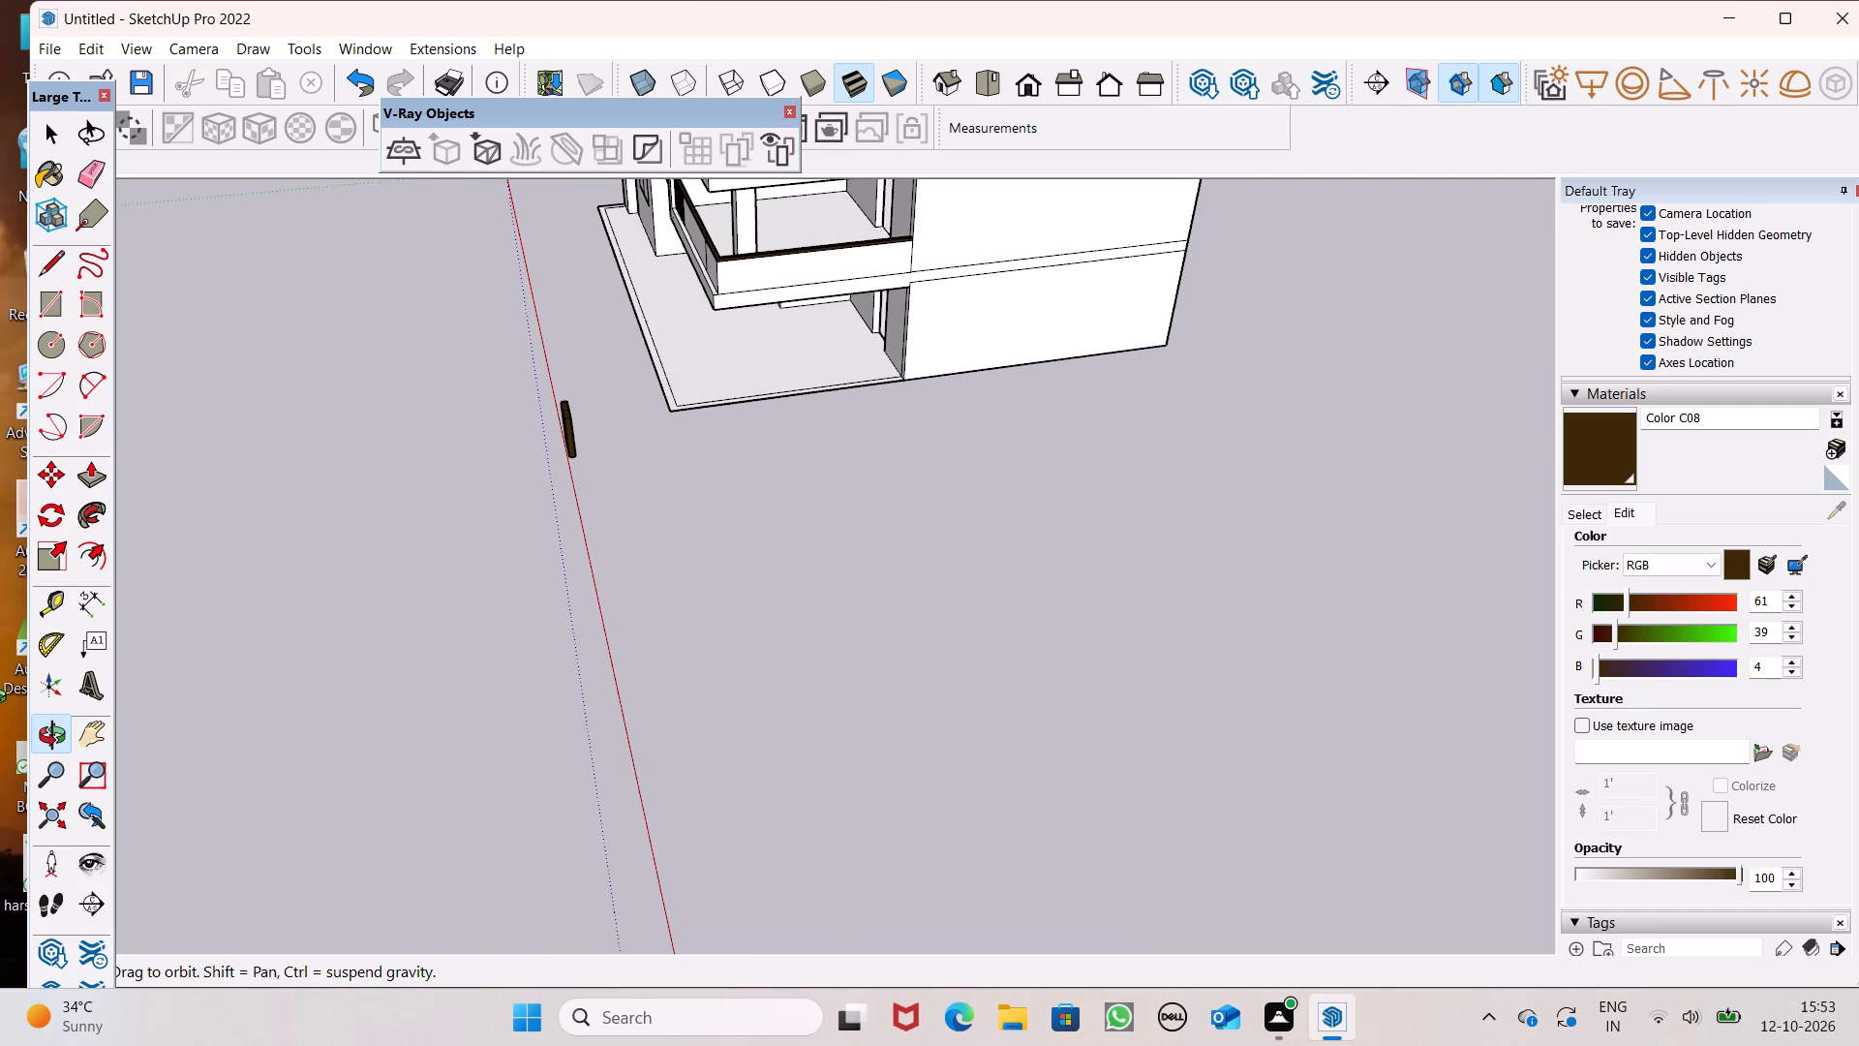
middle_drag(0, 699, 0, 698)
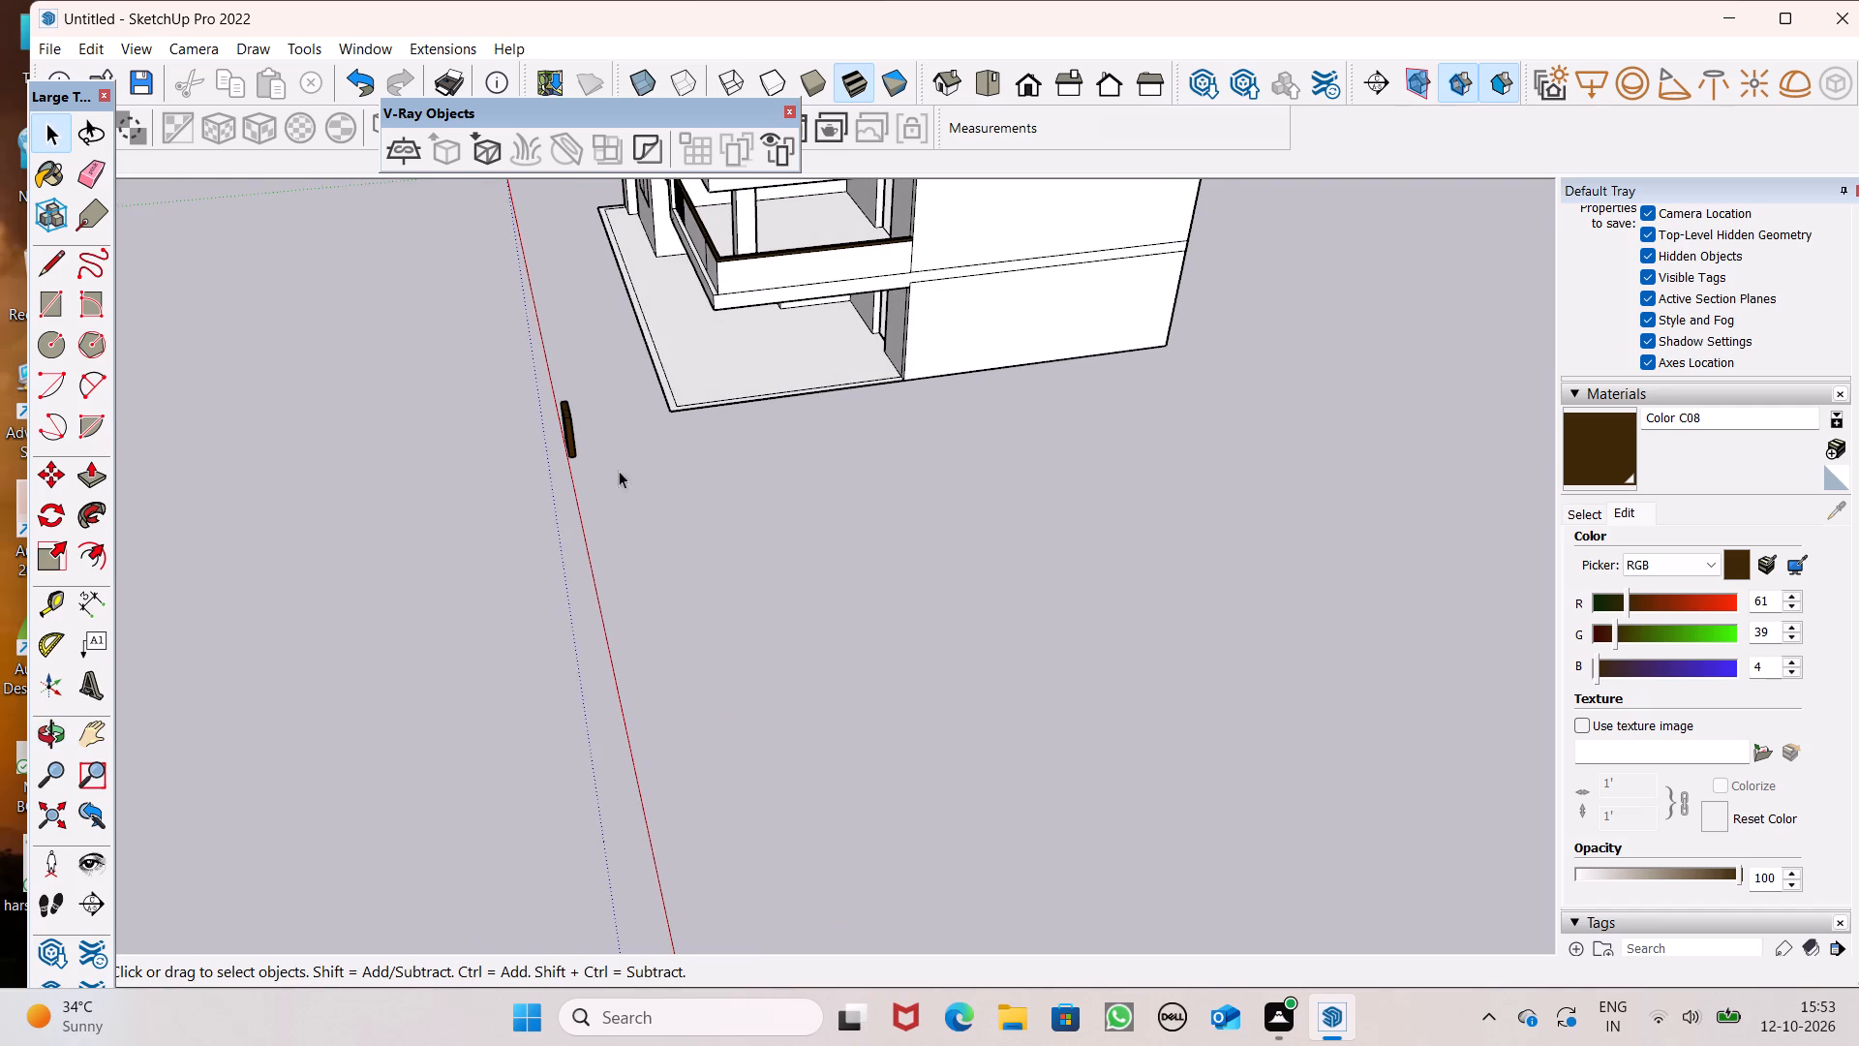
scroll(1051, 300, up, 3)
scroll(759, 346, down, 1)
middle_drag(765, 383, 642, 394)
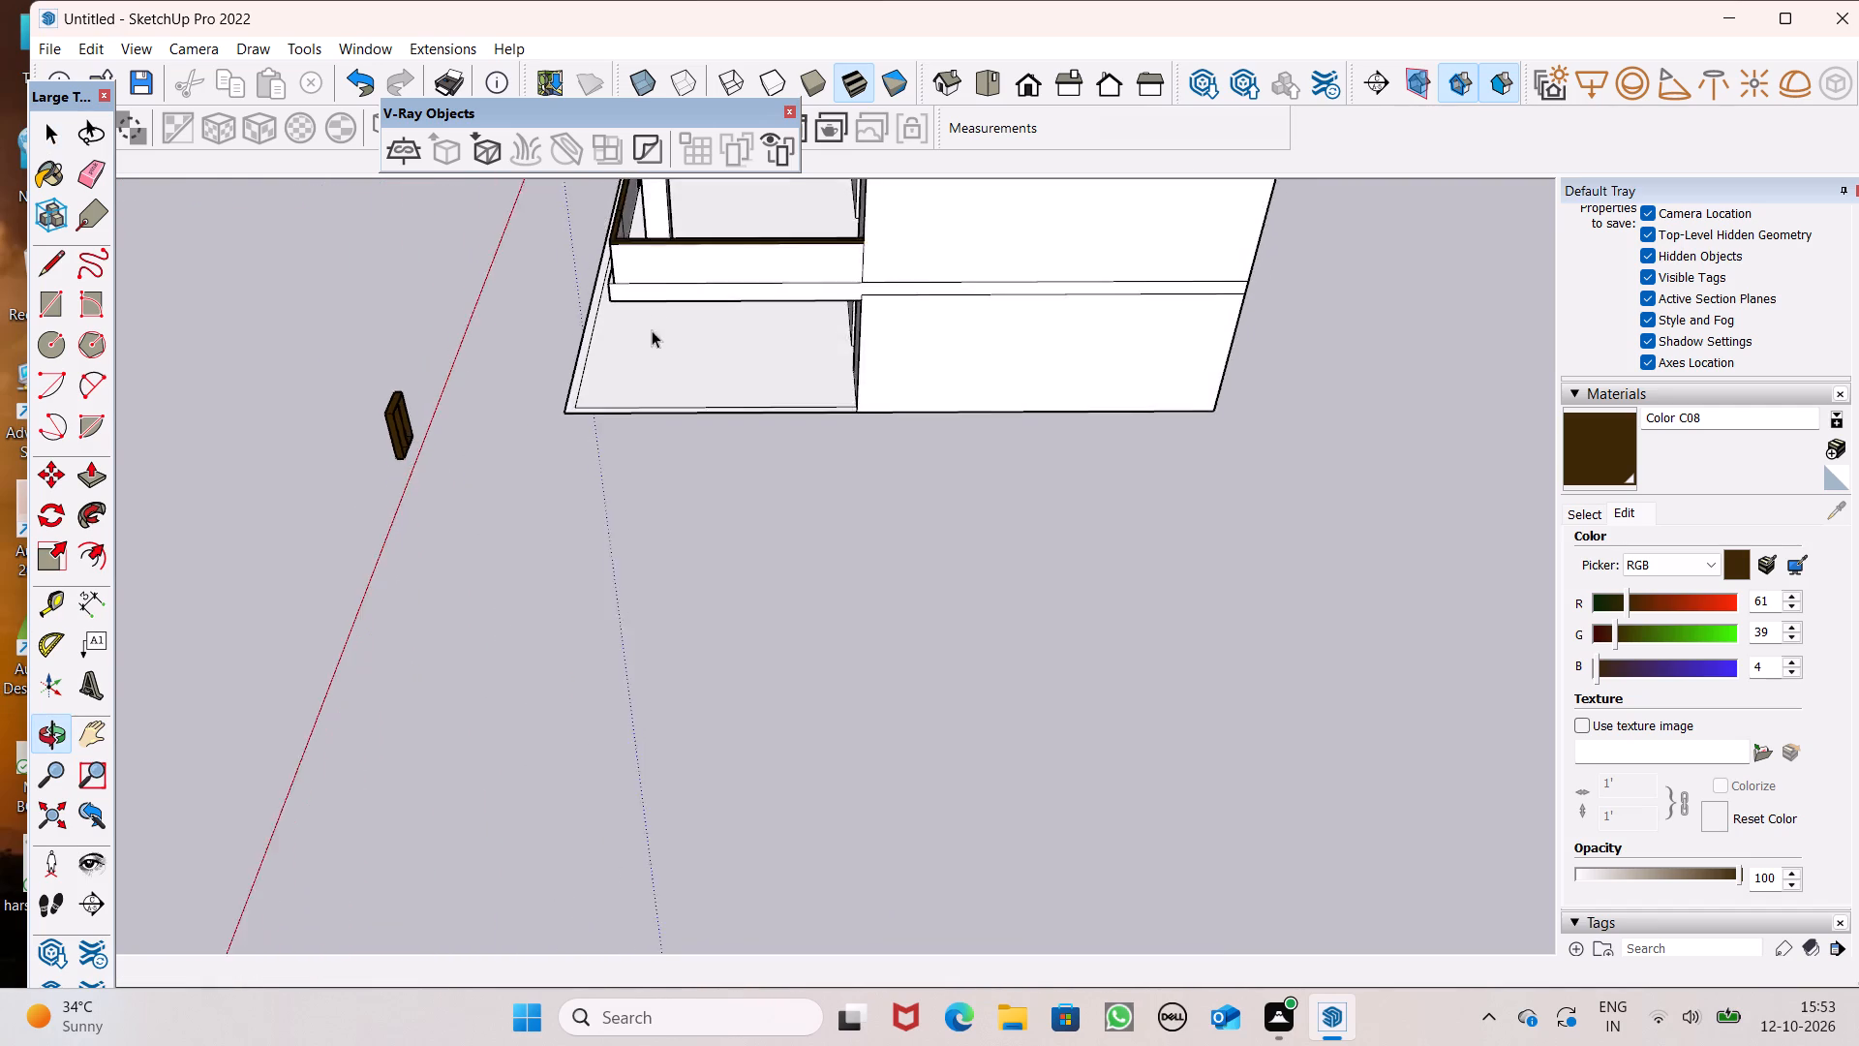
scroll(656, 309, up, 1)
scroll(660, 300, down, 1)
scroll(660, 300, up, 2)
Draw a small rectangle, a little over 1' on each side, on the ground-floor slab near the side wall's end.
click(51, 309)
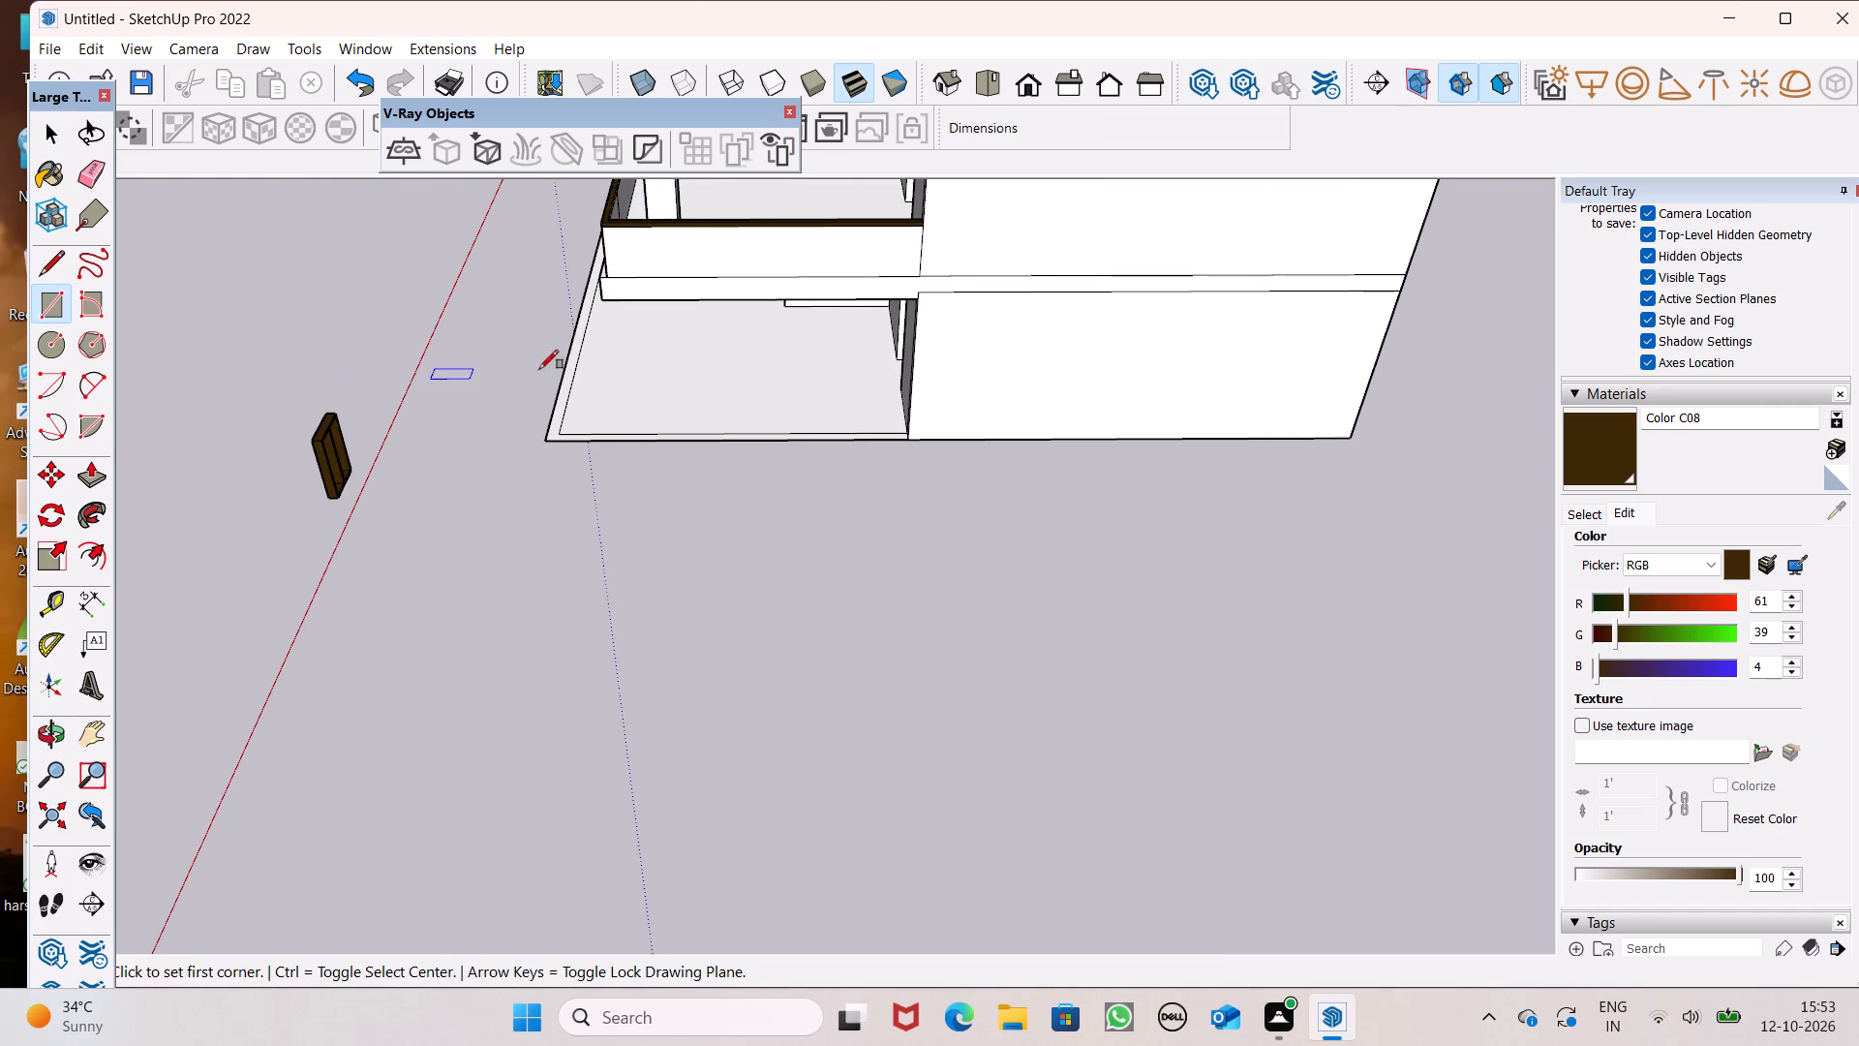
scroll(646, 342, up, 6)
scroll(707, 355, down, 4)
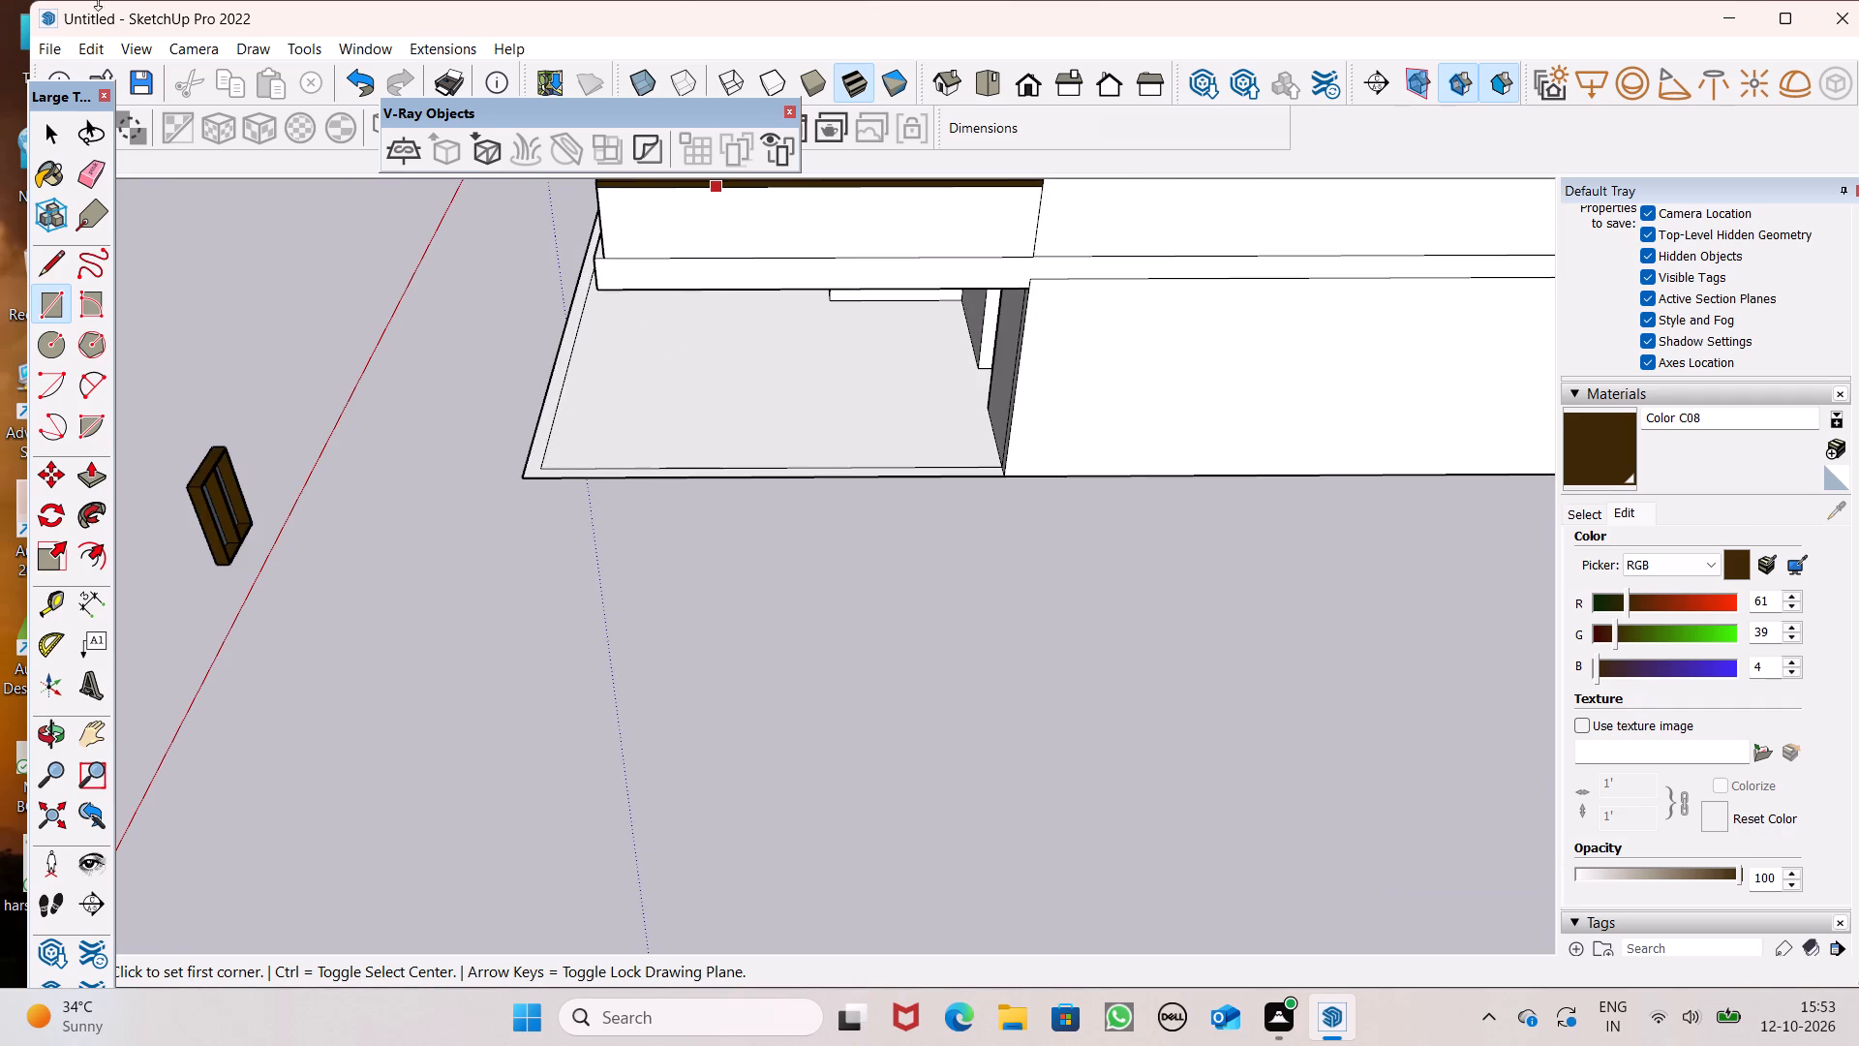
scroll(675, 343, down, 4)
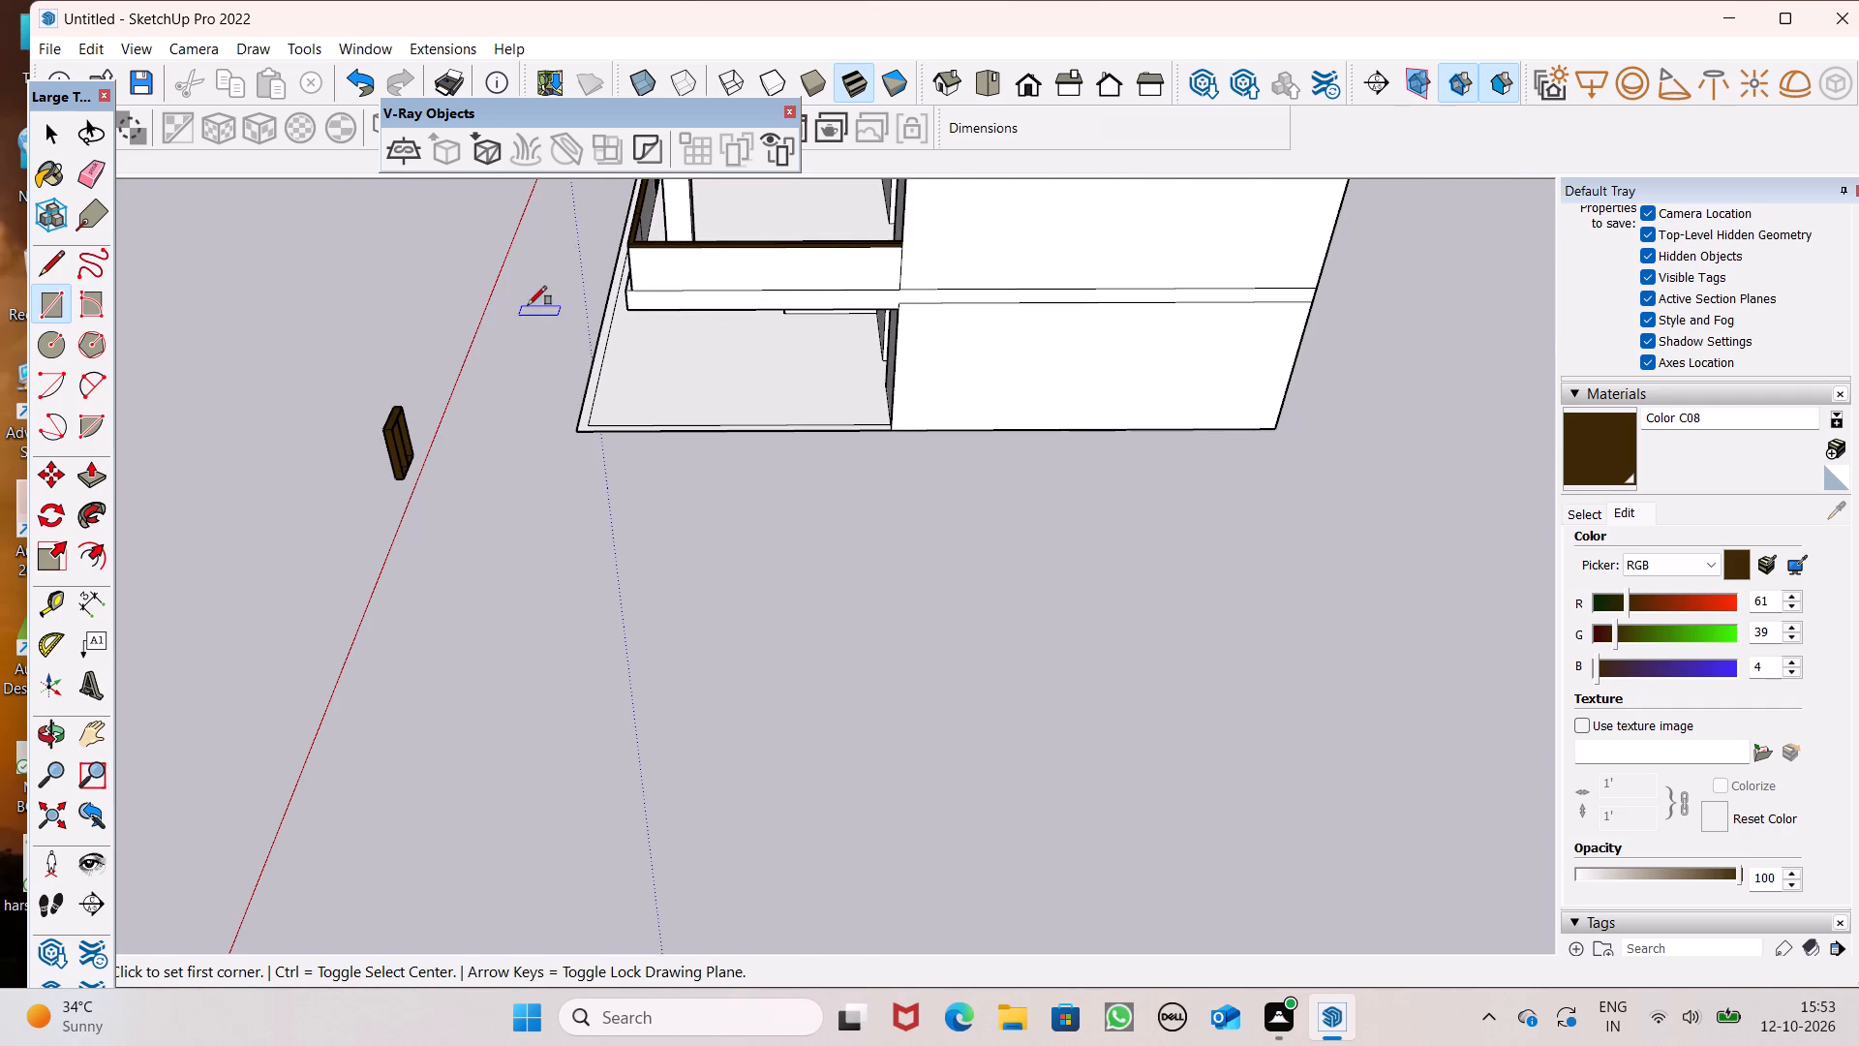
scroll(178, 234, down, 1)
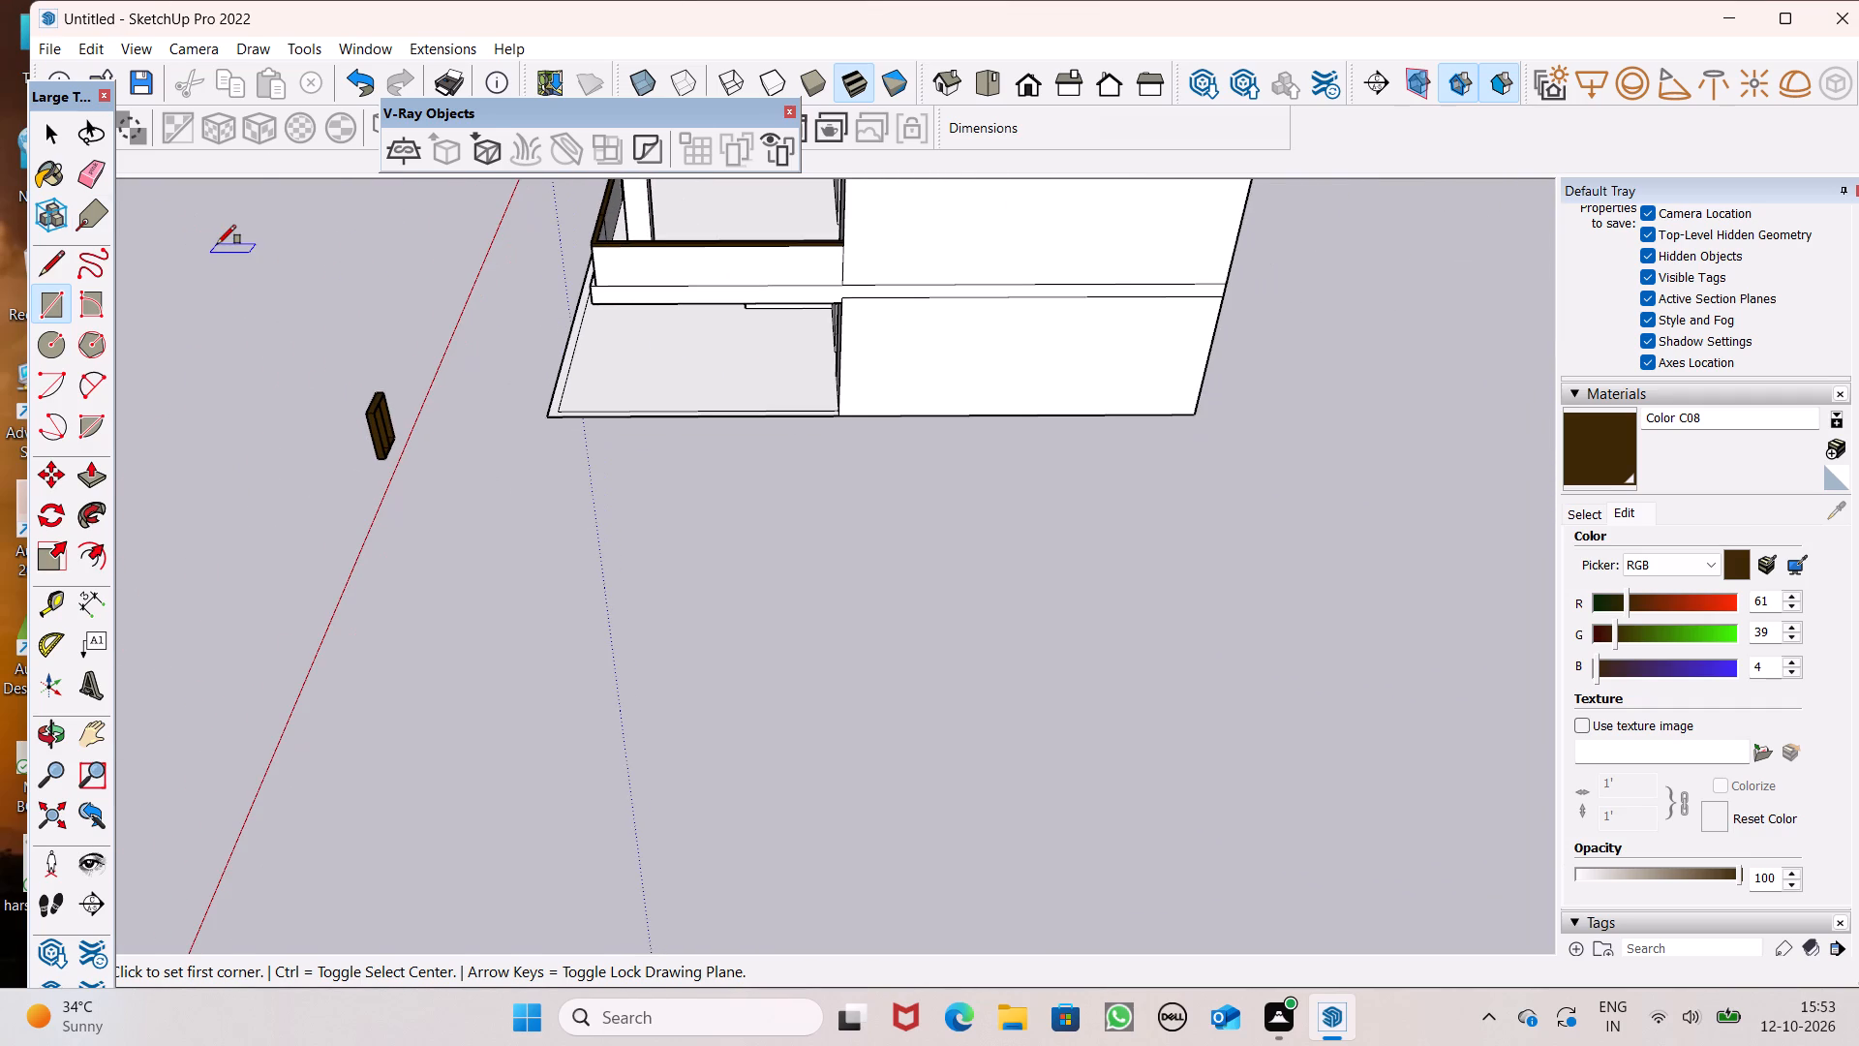
scroll(241, 248, down, 1)
middle_drag(554, 344, 602, 444)
scroll(602, 439, up, 6)
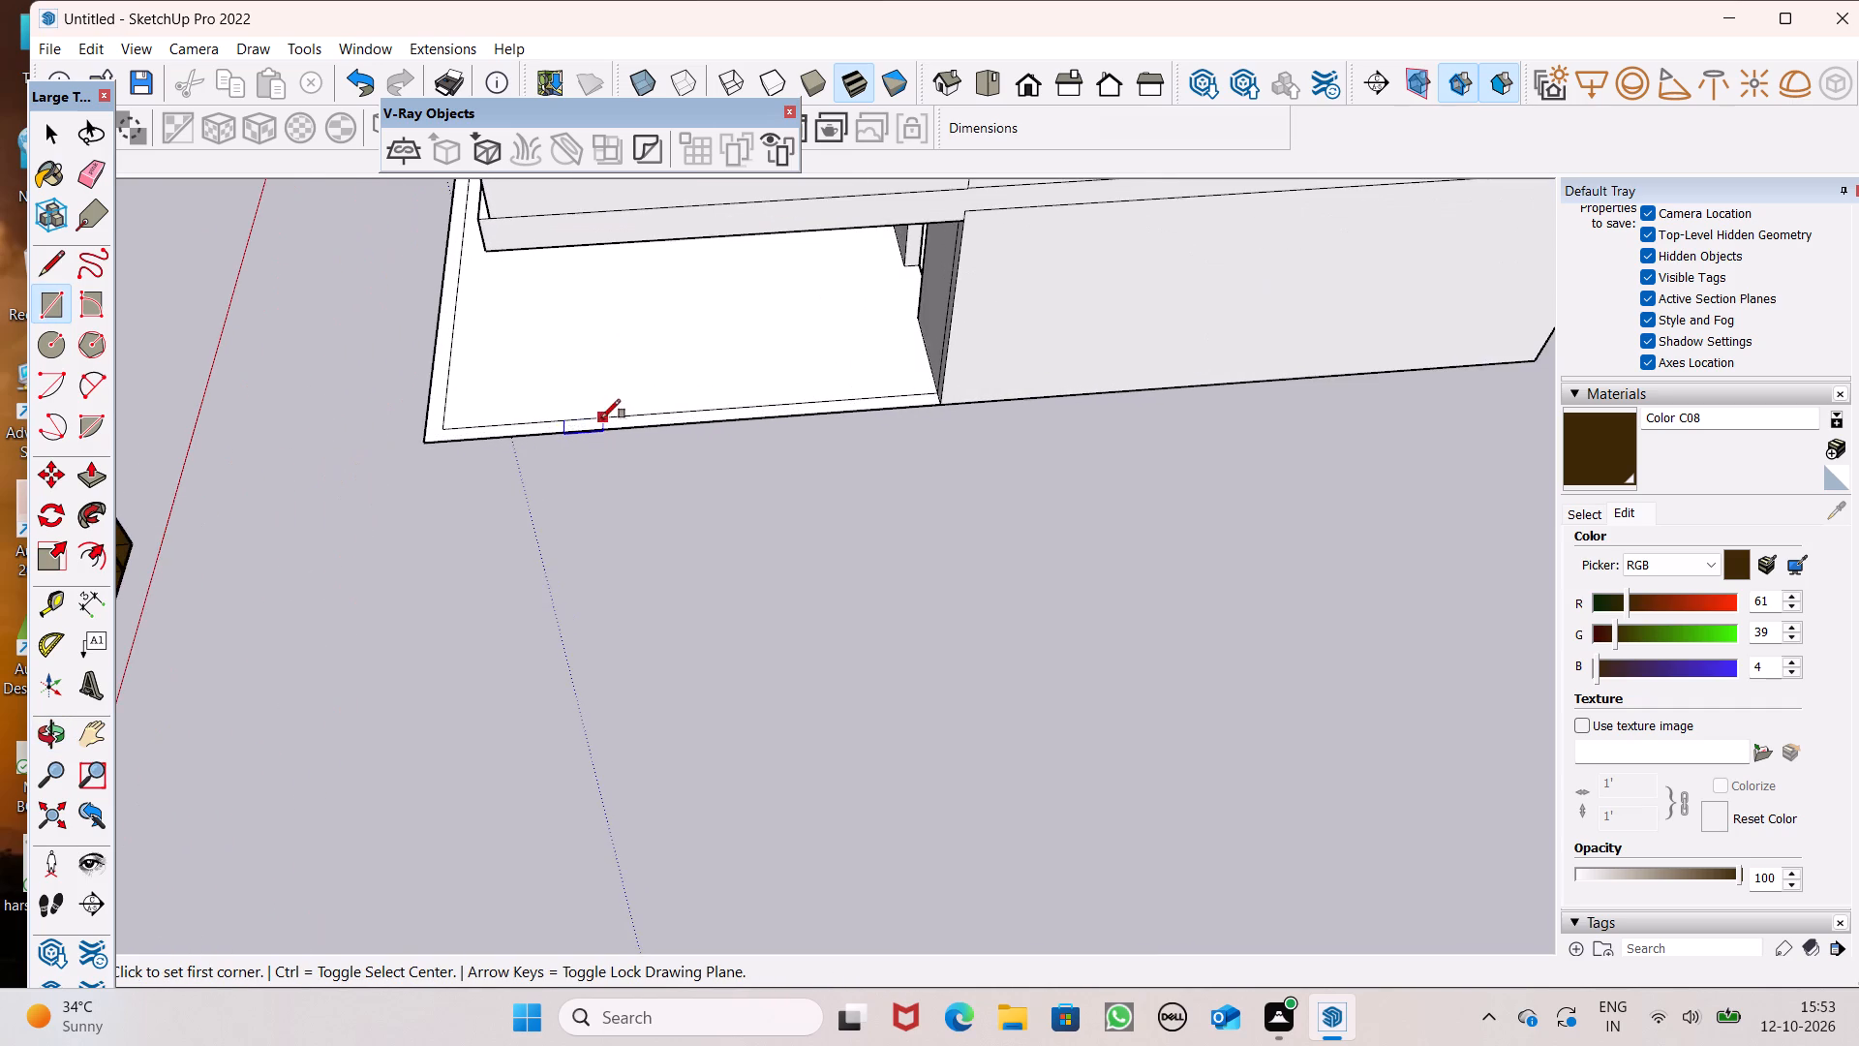
middle_drag(595, 413, 541, 436)
scroll(672, 385, up, 1)
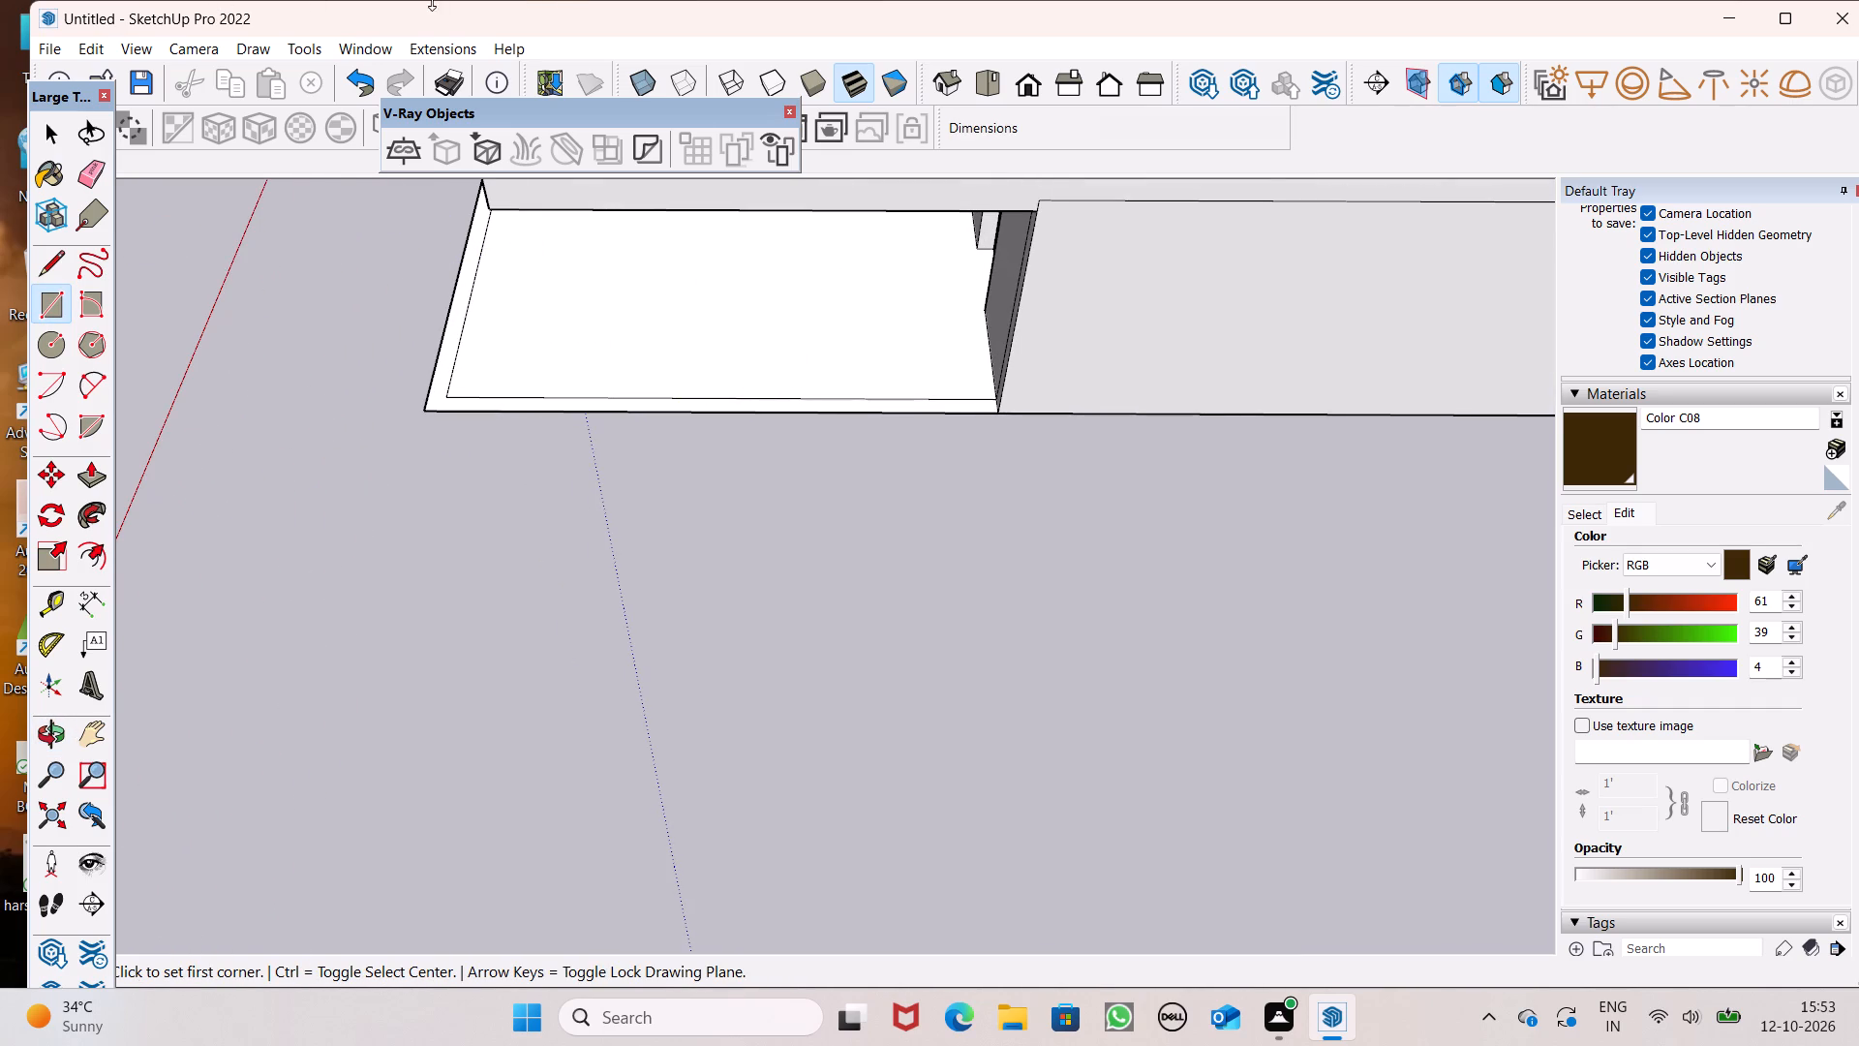
scroll(607, 342, down, 8)
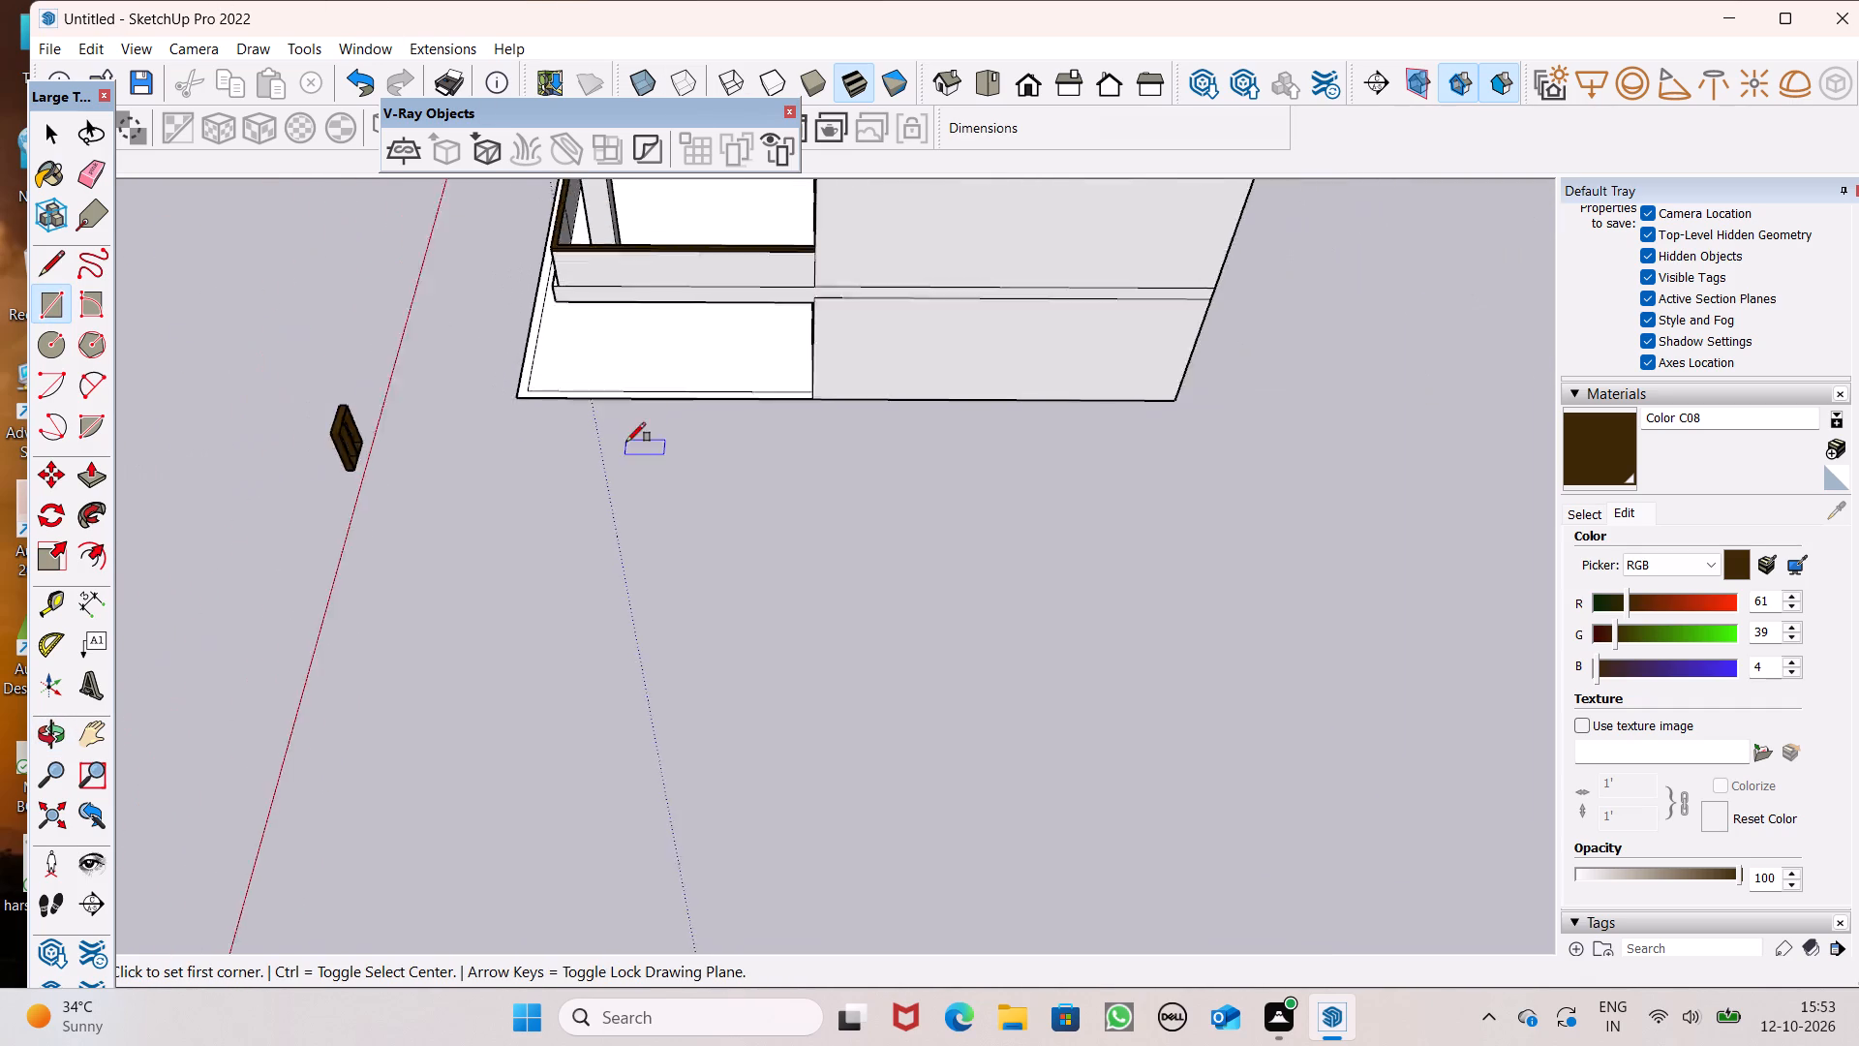
scroll(626, 442, down, 1)
middle_drag(702, 401, 702, 342)
scroll(702, 337, up, 1)
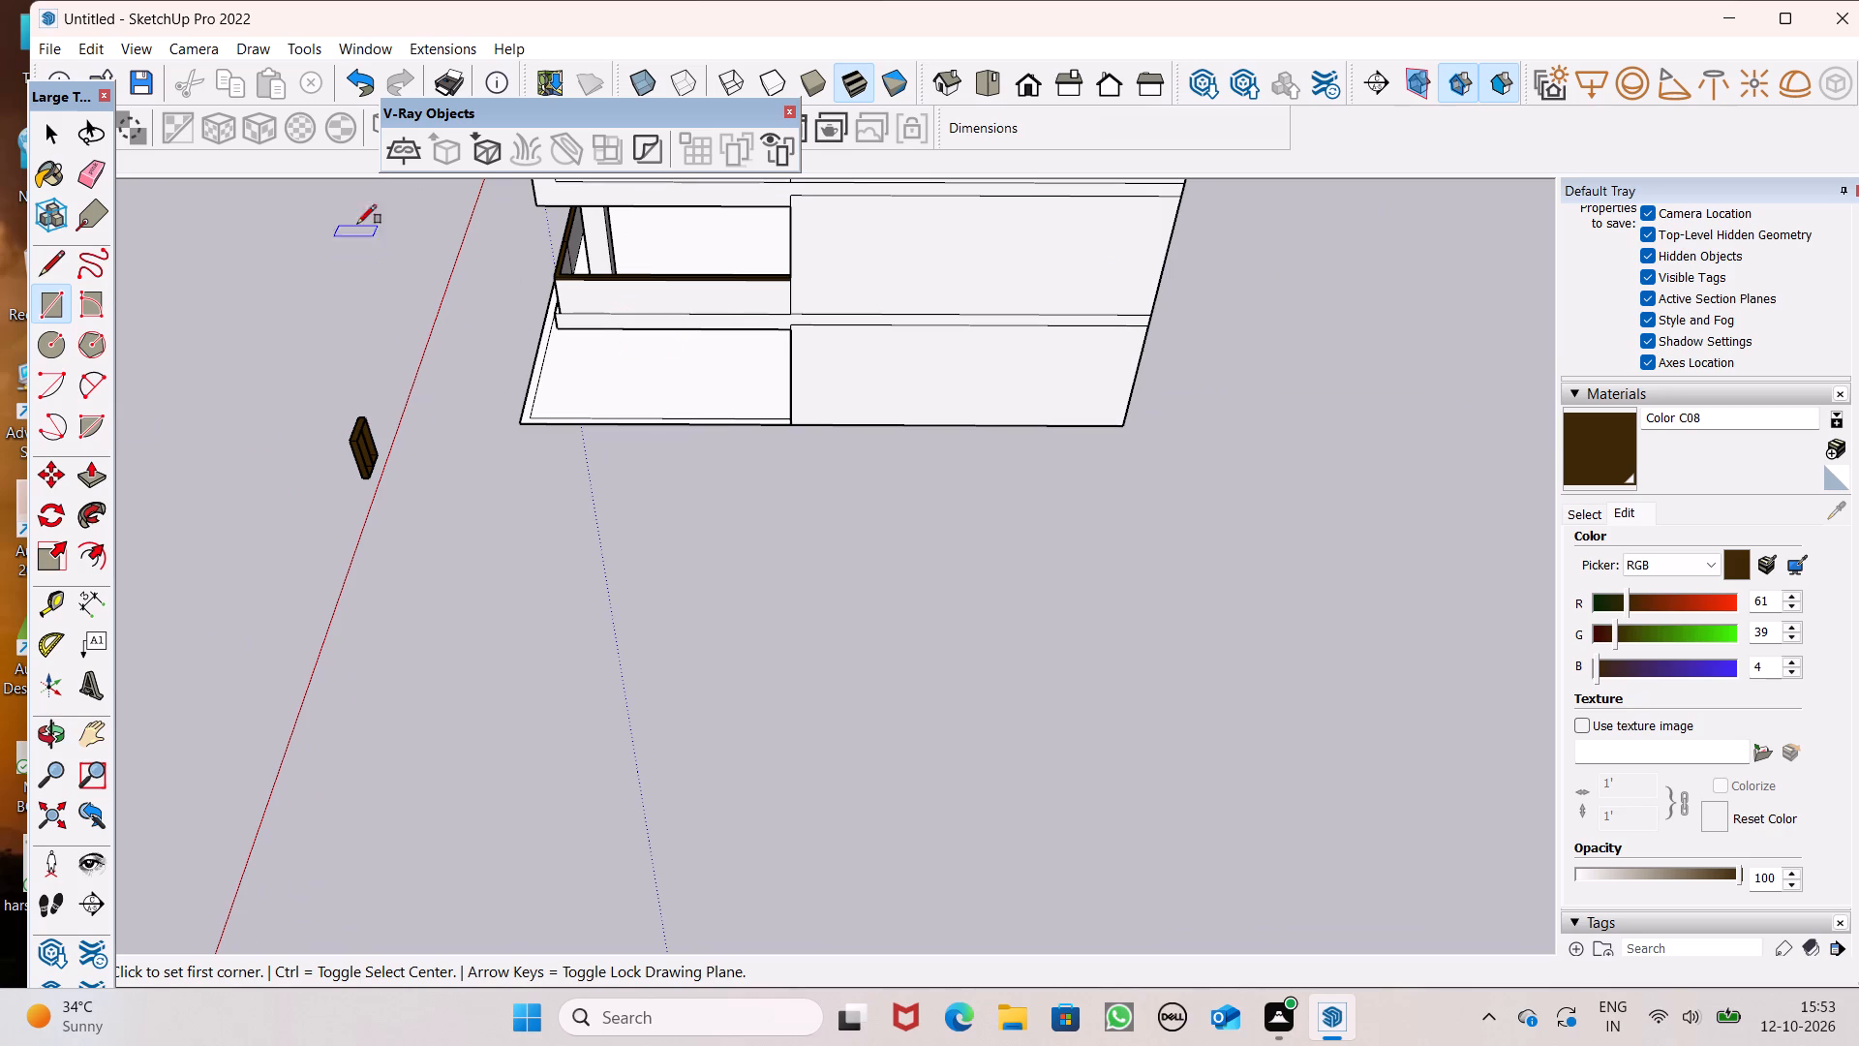
scroll(502, 214, up, 1)
scroll(581, 188, up, 1)
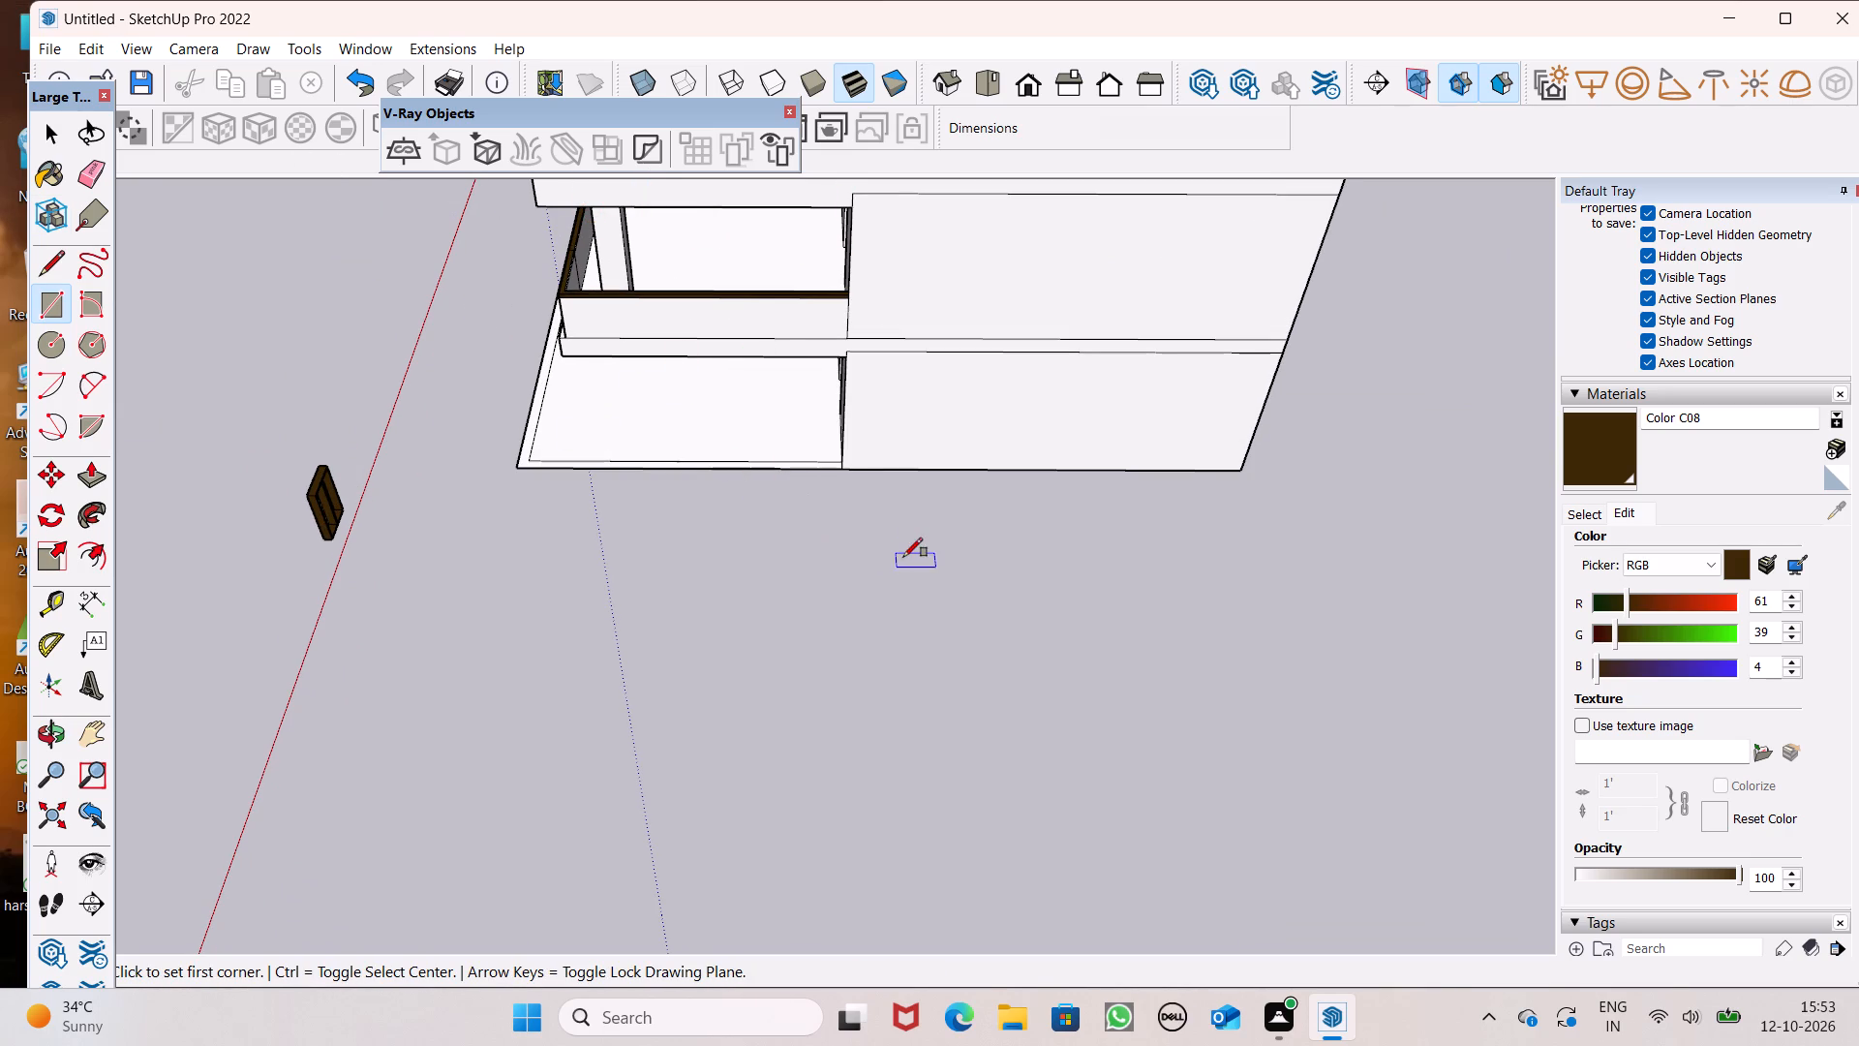
scroll(938, 552, down, 1)
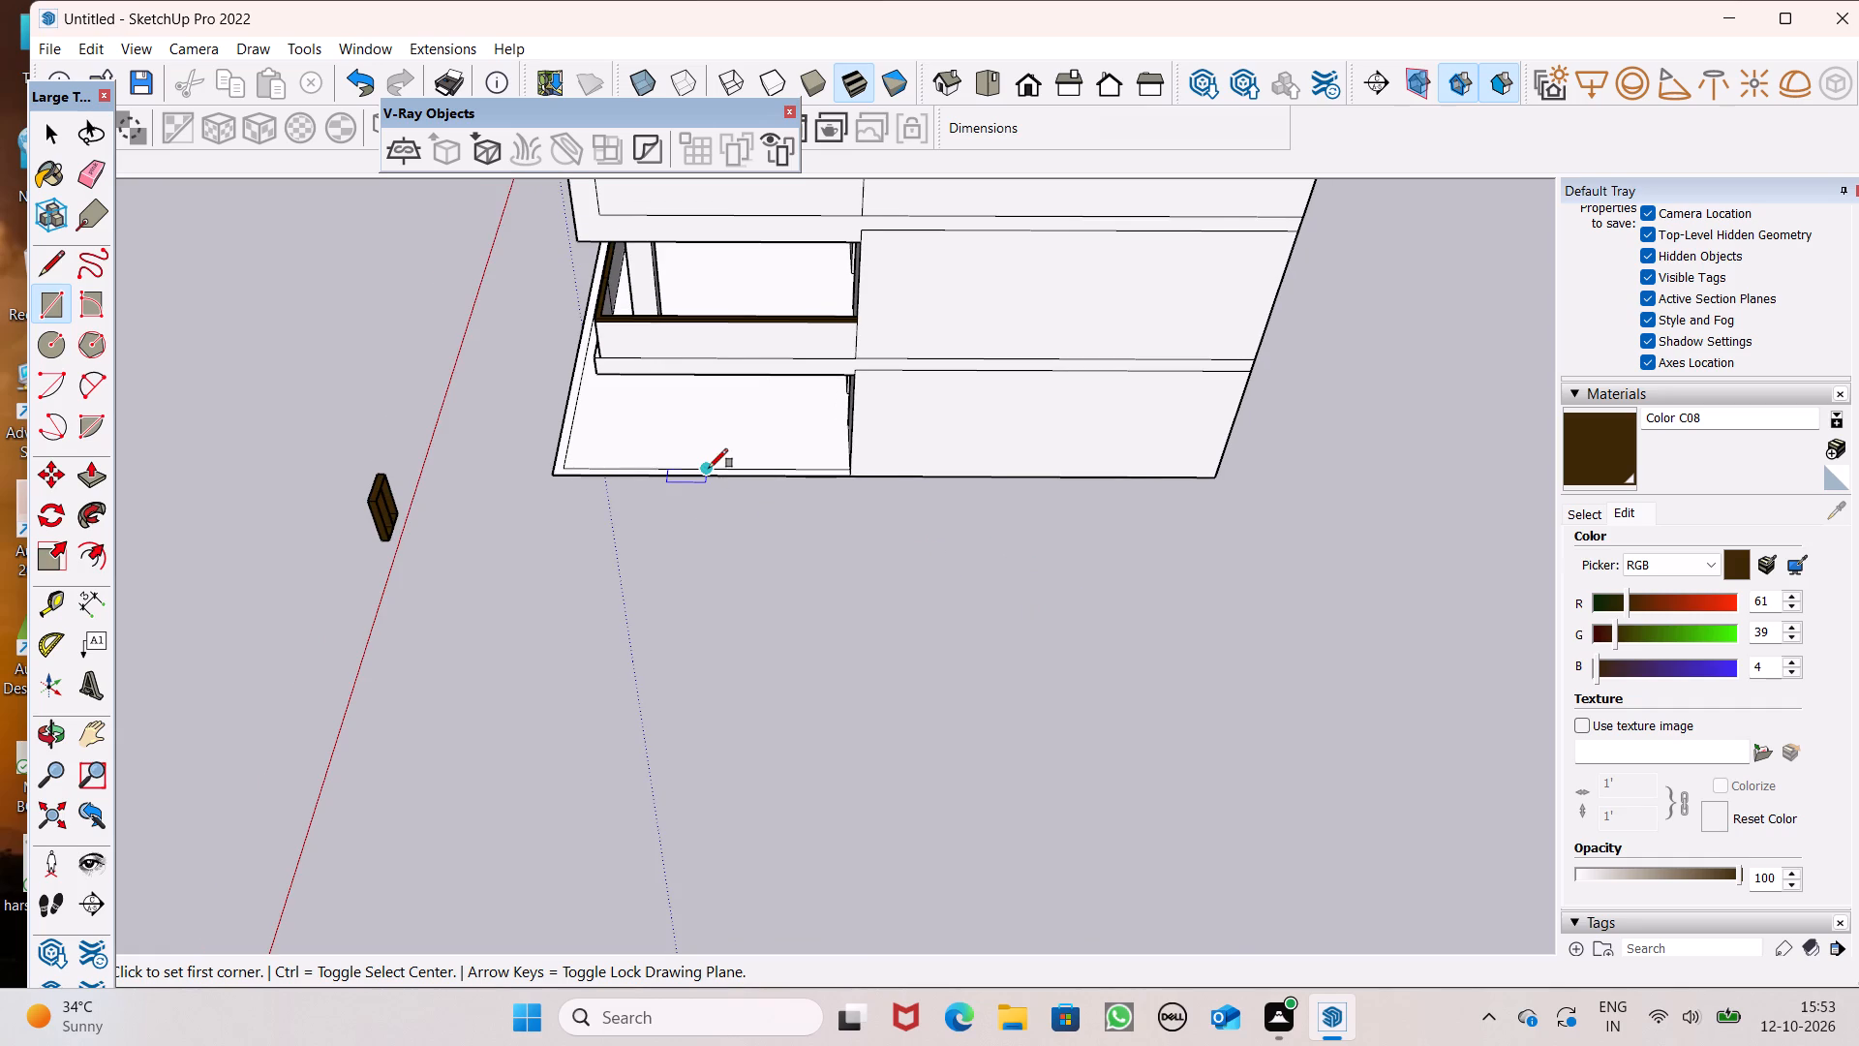
scroll(709, 468, up, 1)
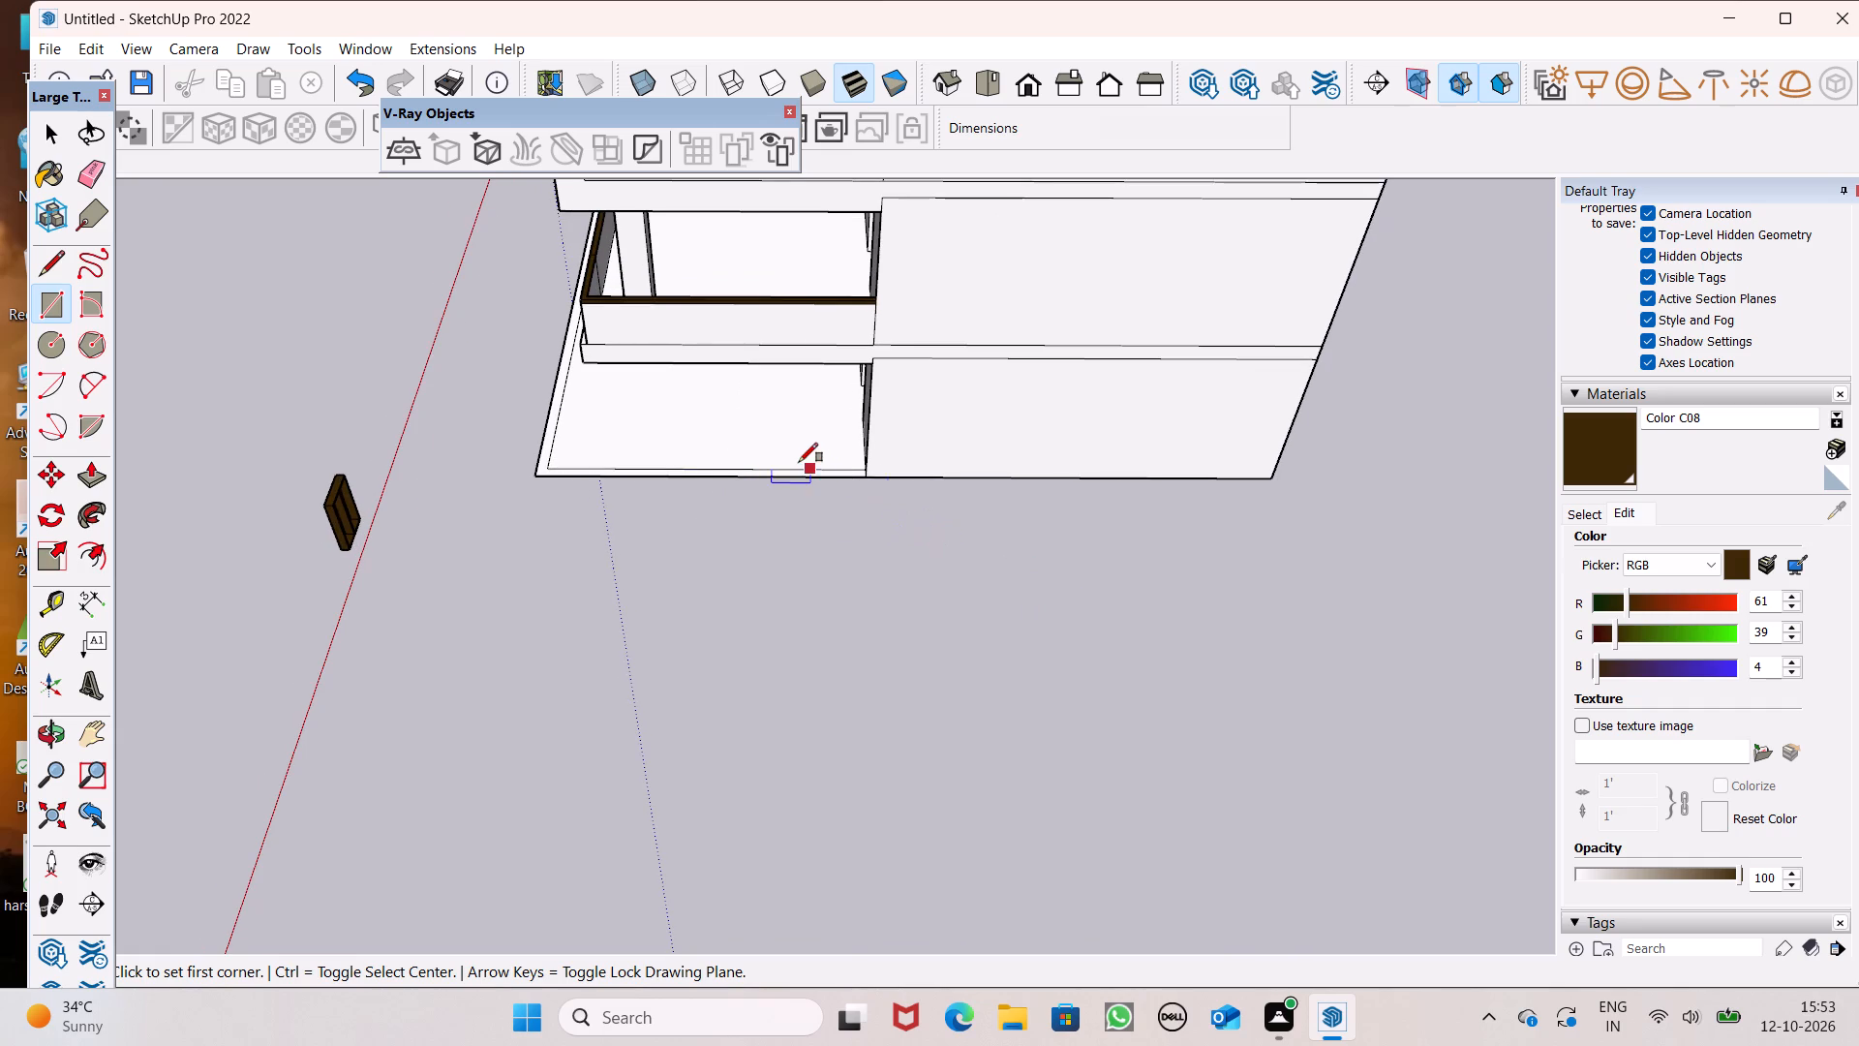
scroll(791, 460, up, 7)
middle_drag(1020, 473, 970, 572)
scroll(992, 566, up, 1)
scroll(804, 452, up, 2)
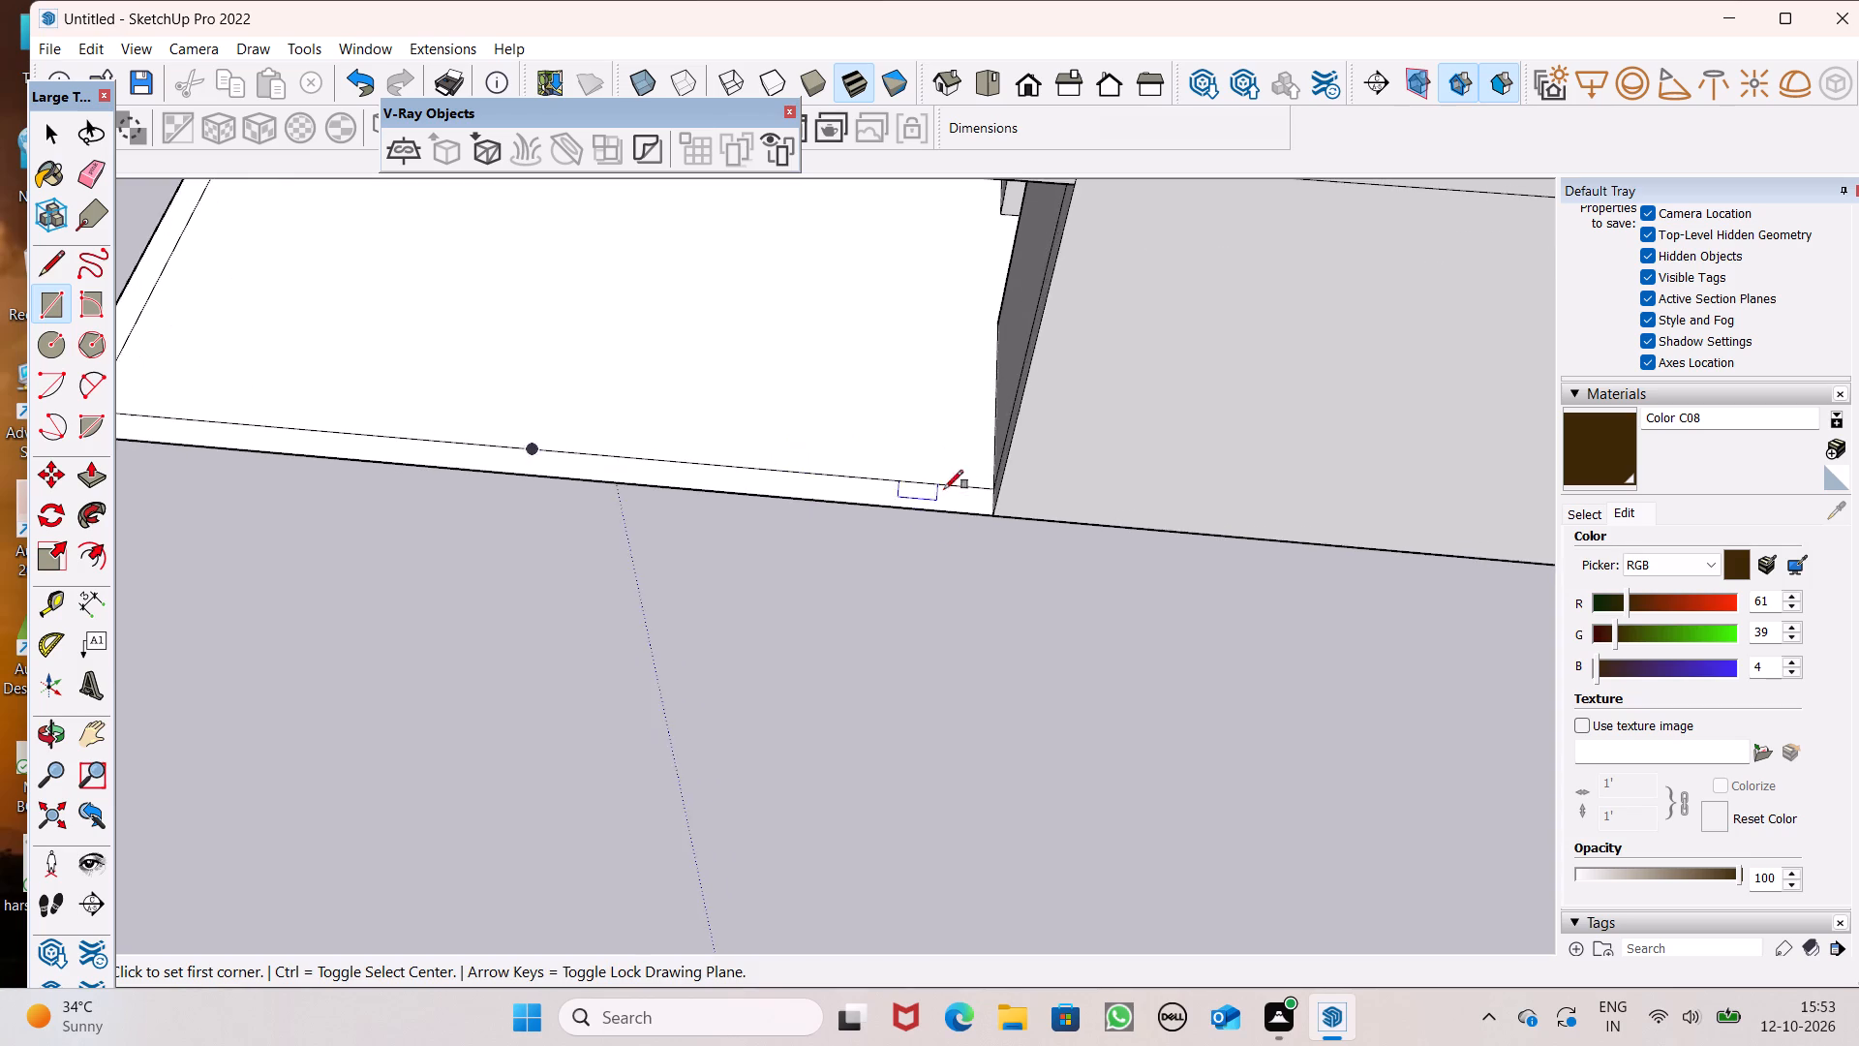
middle_drag(945, 529, 1017, 556)
scroll(848, 421, up, 5)
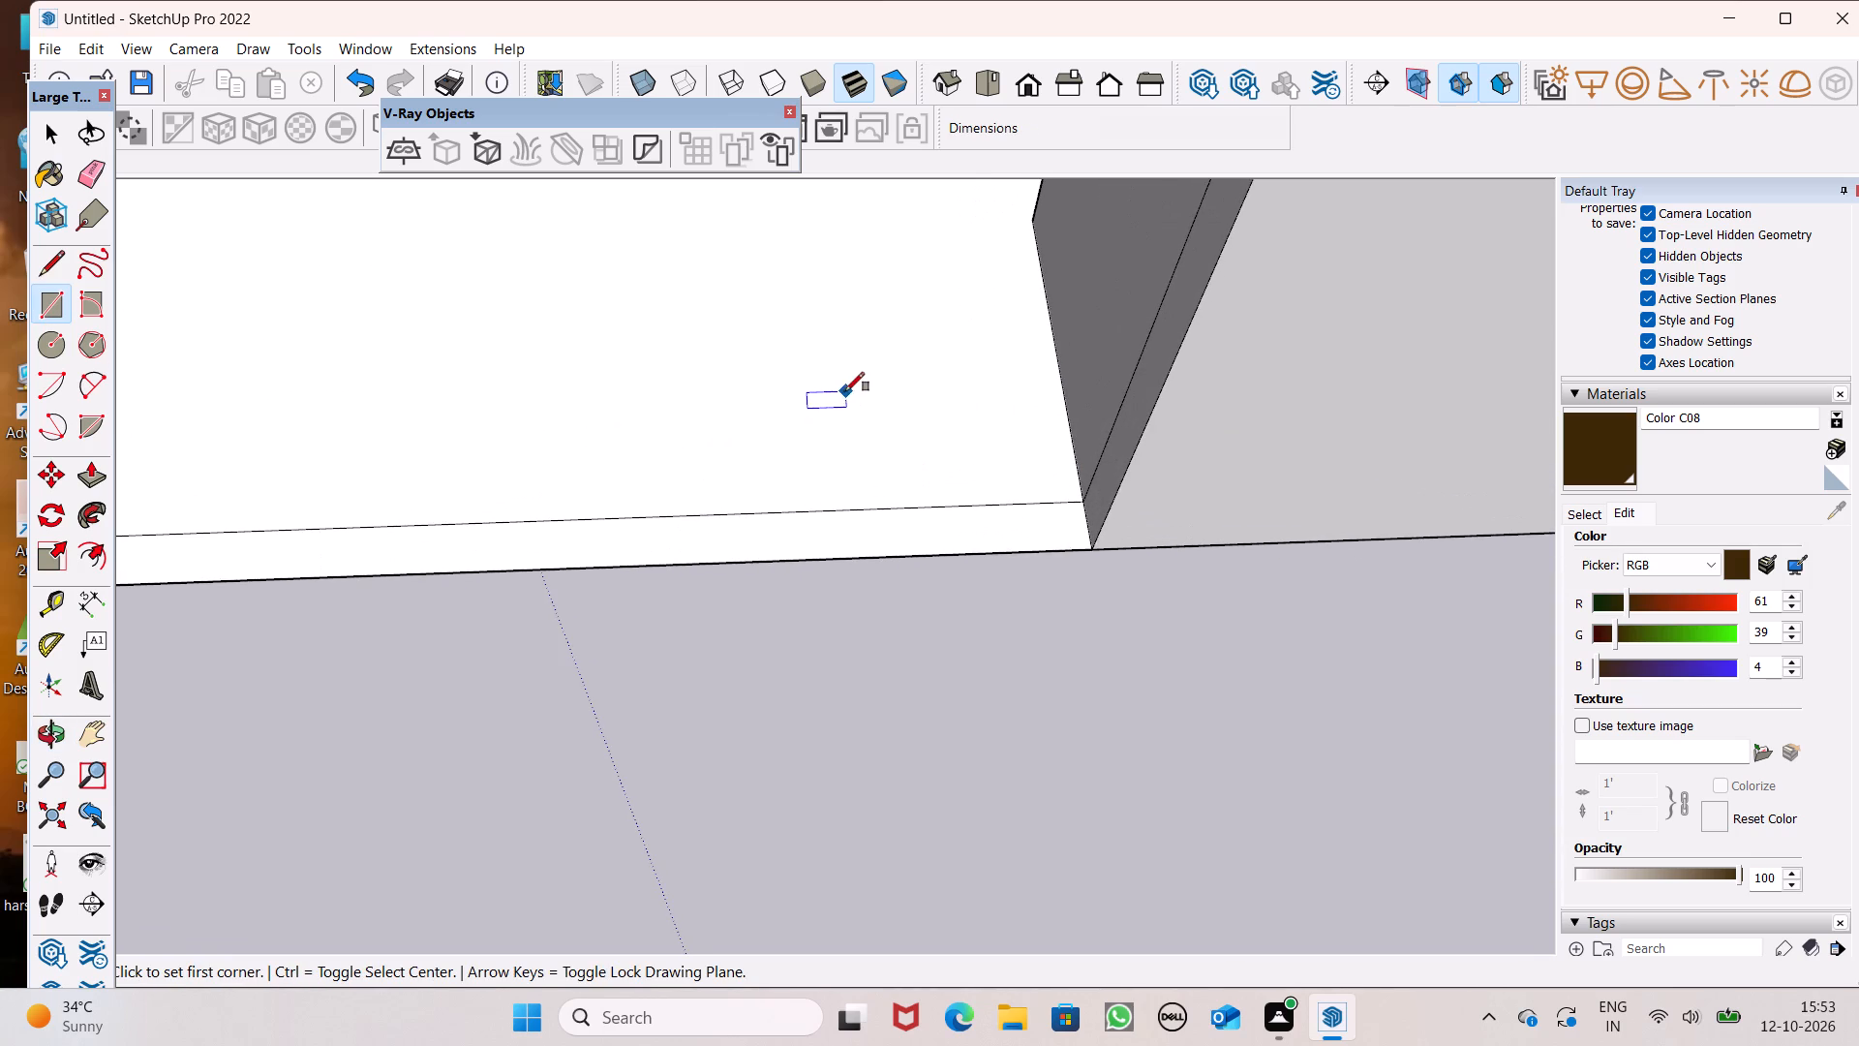
click(791, 393)
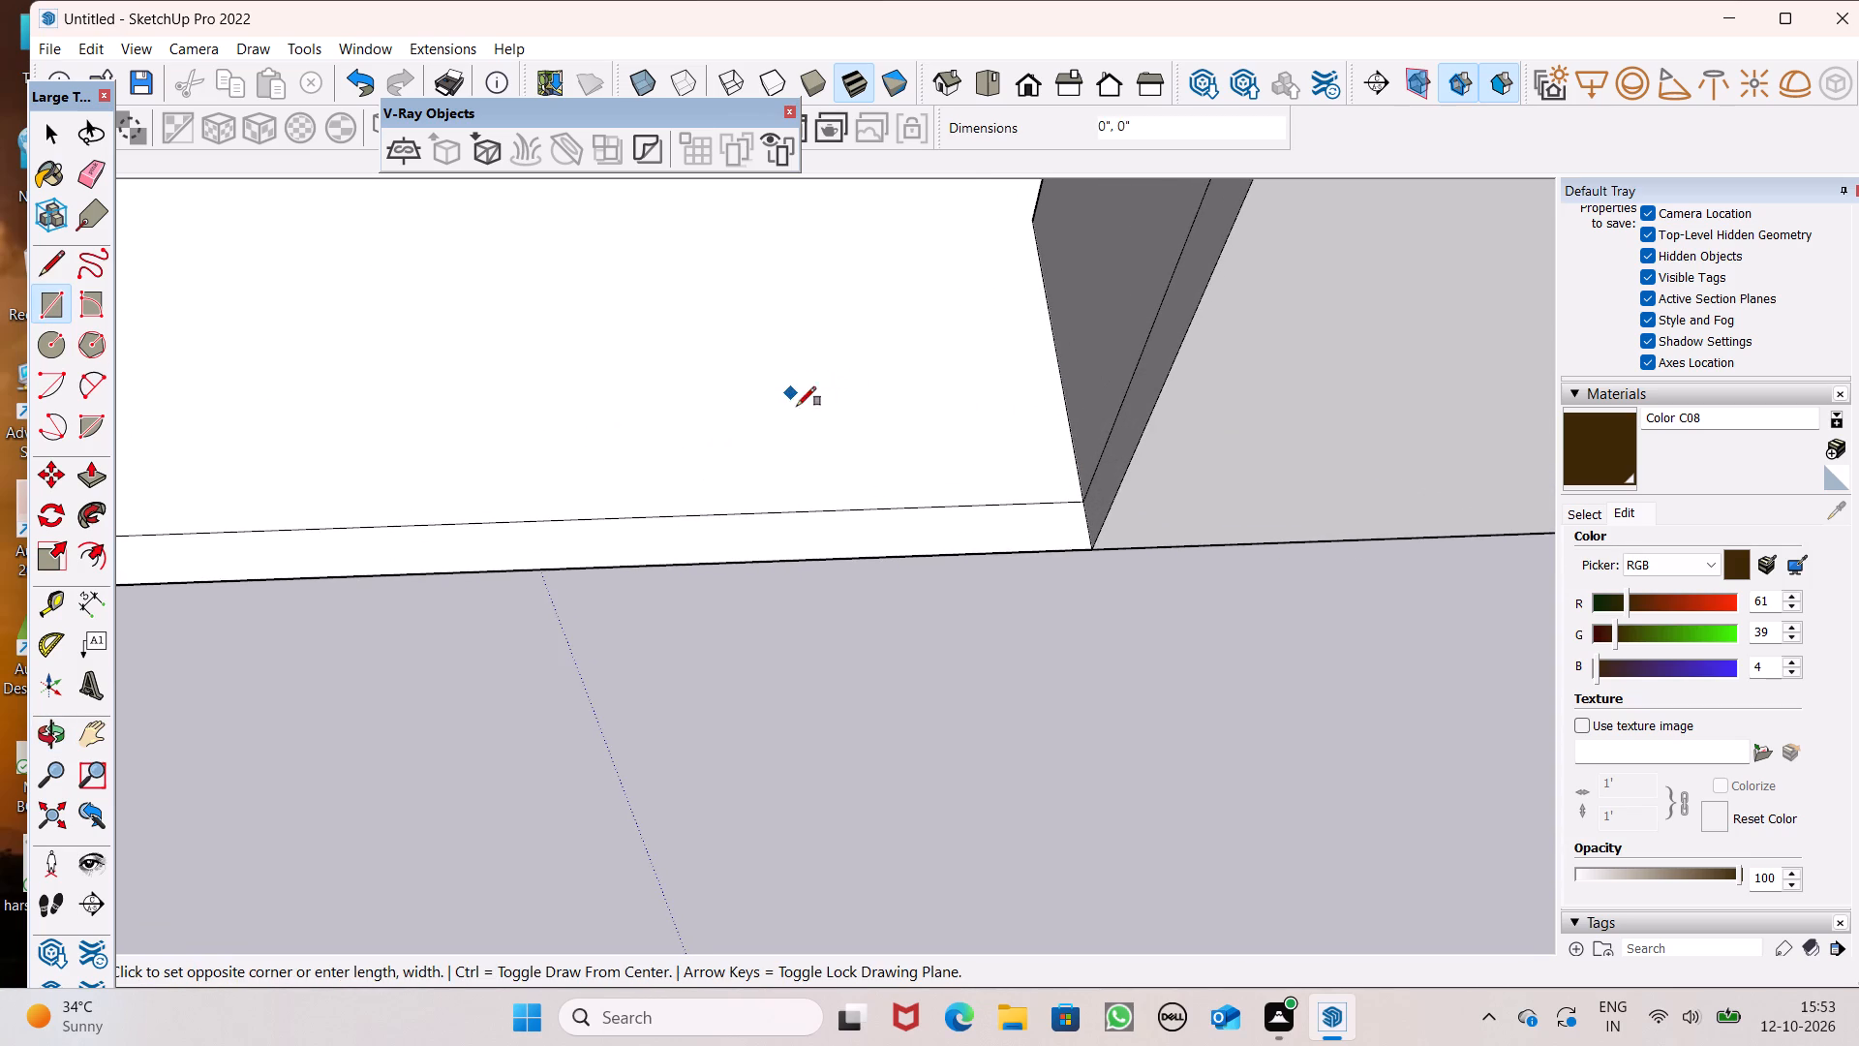
click(897, 471)
Move the small rectangle about 1' across the slab, away from the side wall.
key(space)
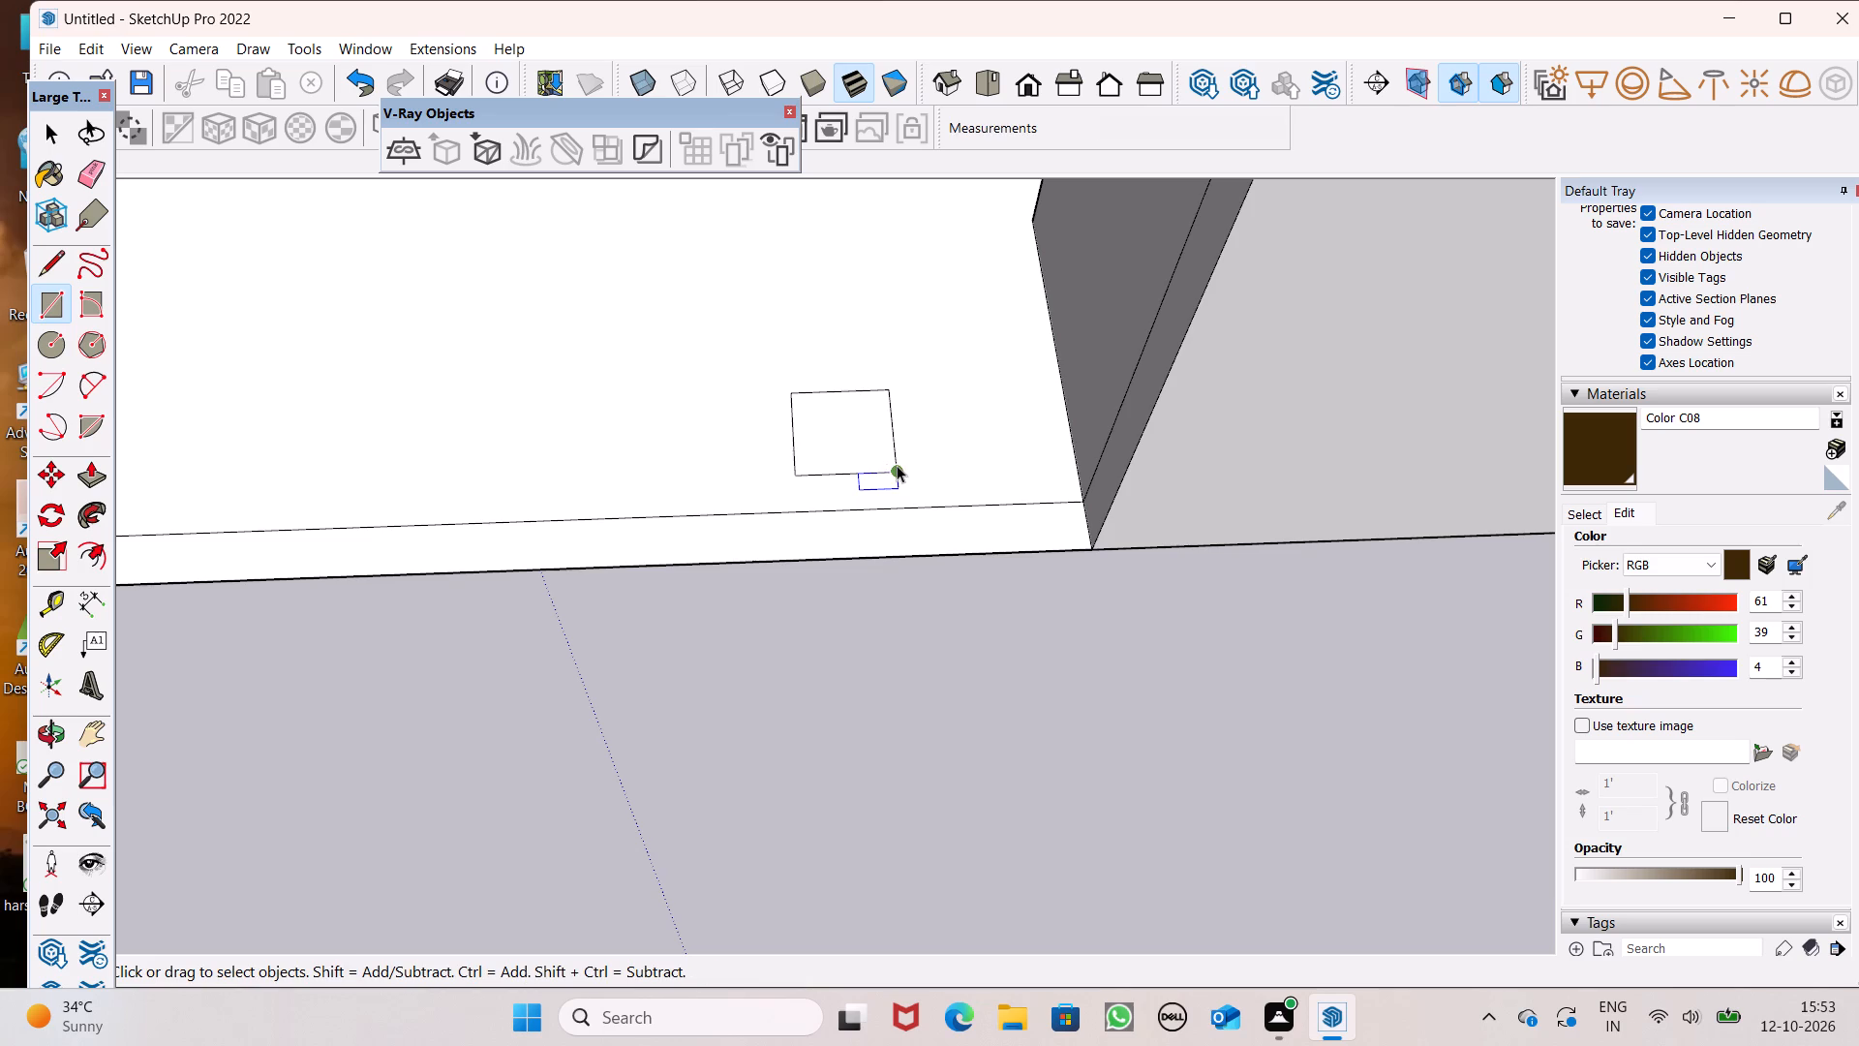
double_click(861, 453)
key(m)
key(Return)
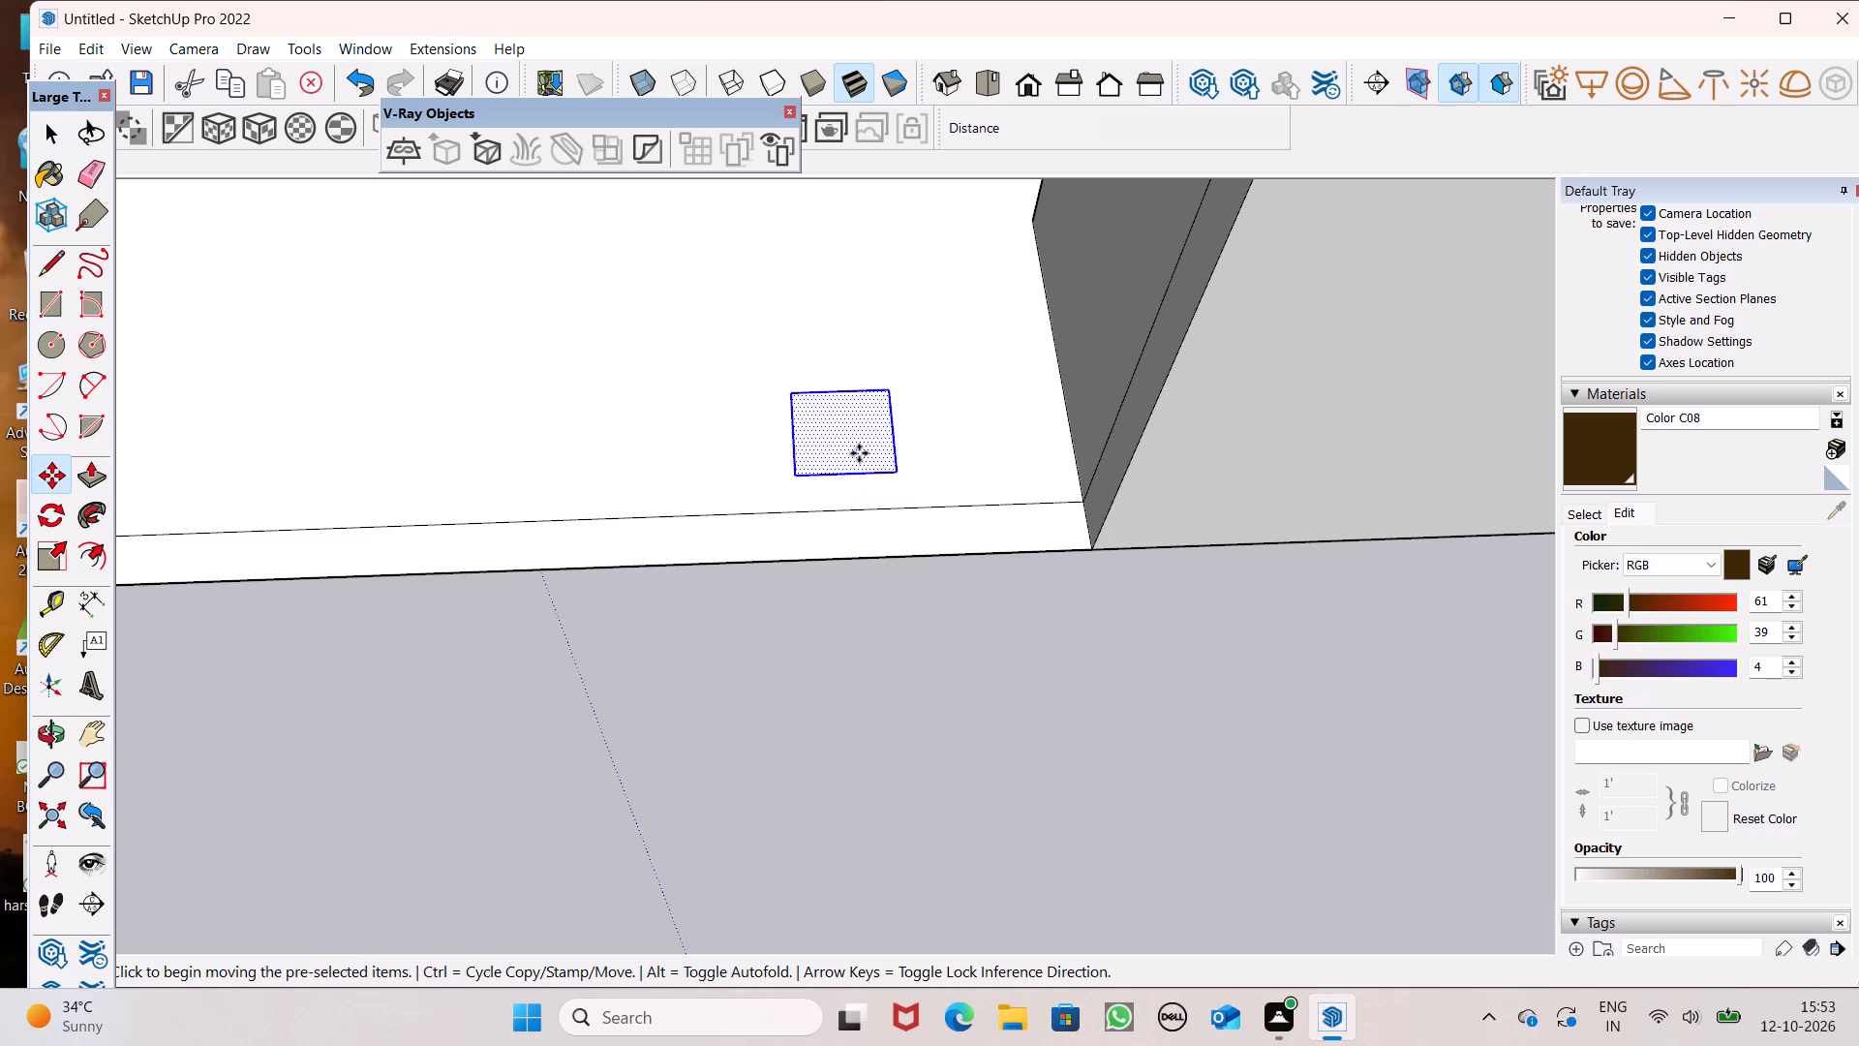
drag(844, 455, 771, 473)
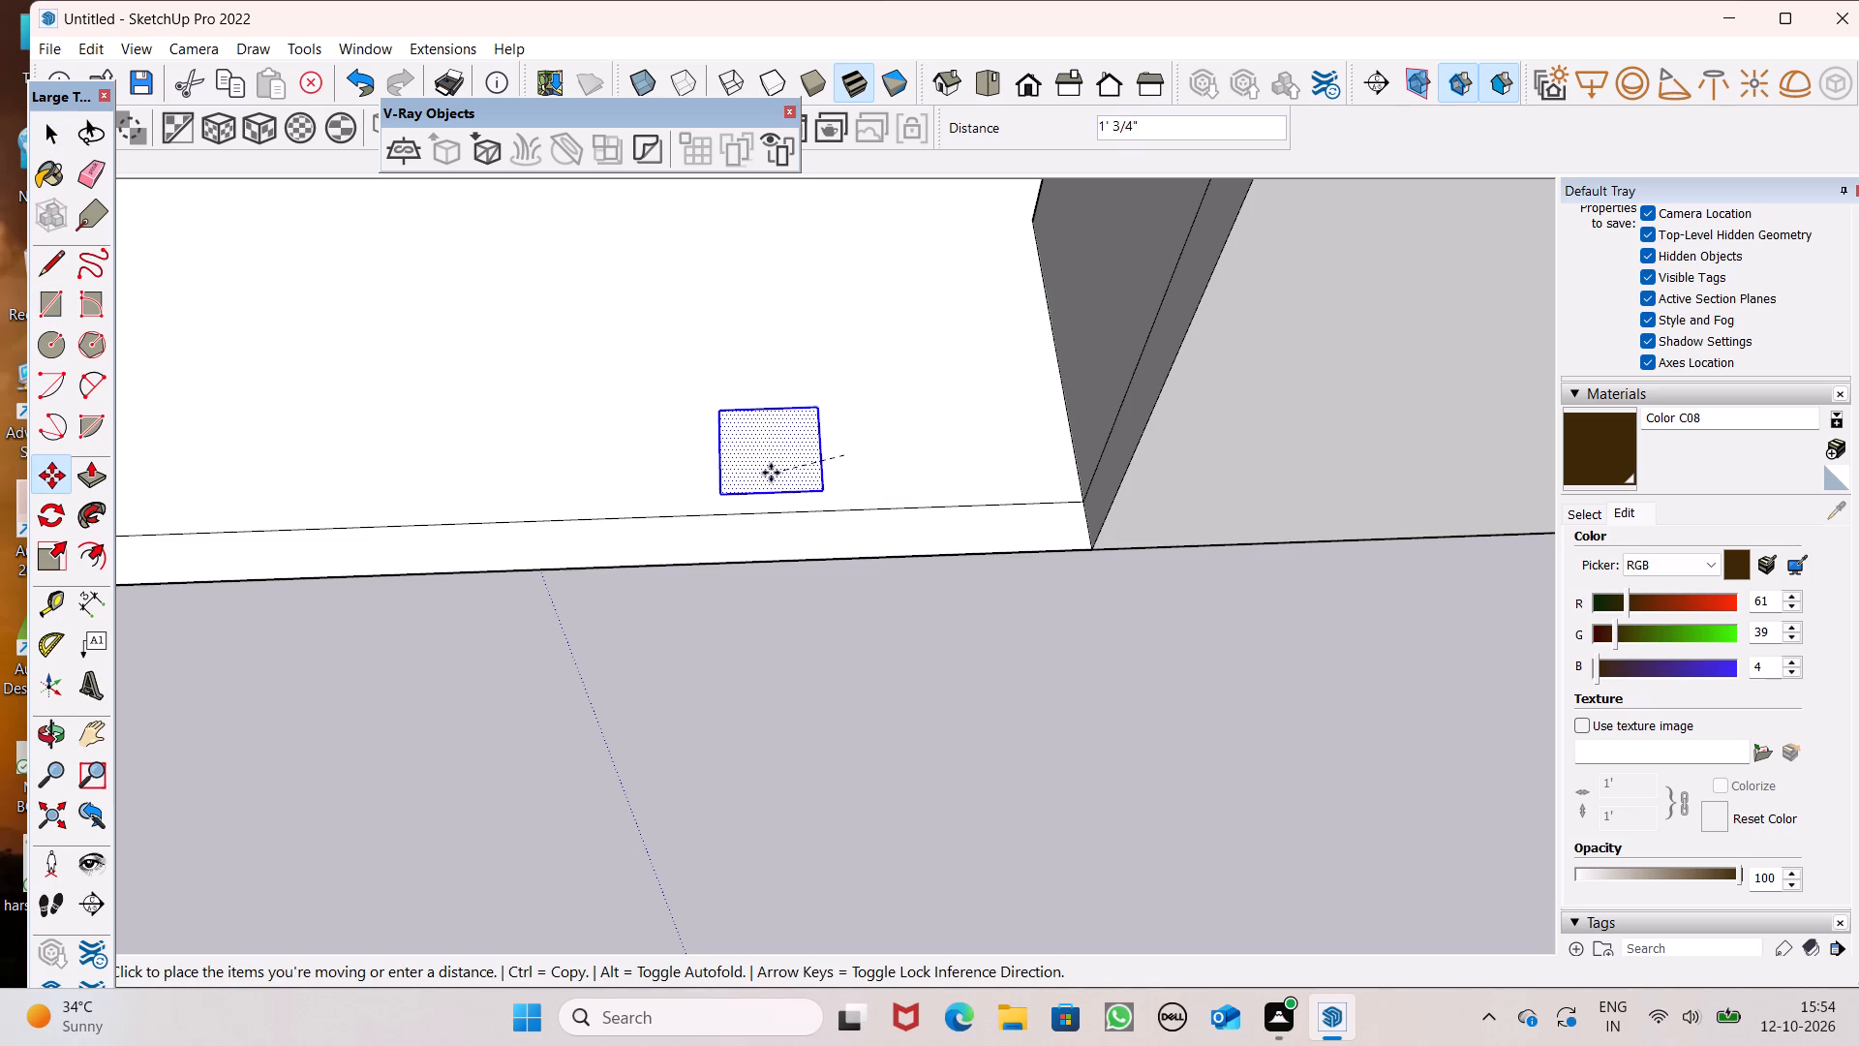
drag(771, 473, 765, 461)
scroll(990, 419, down, 6)
scroll(998, 441, up, 1)
scroll(1003, 443, down, 7)
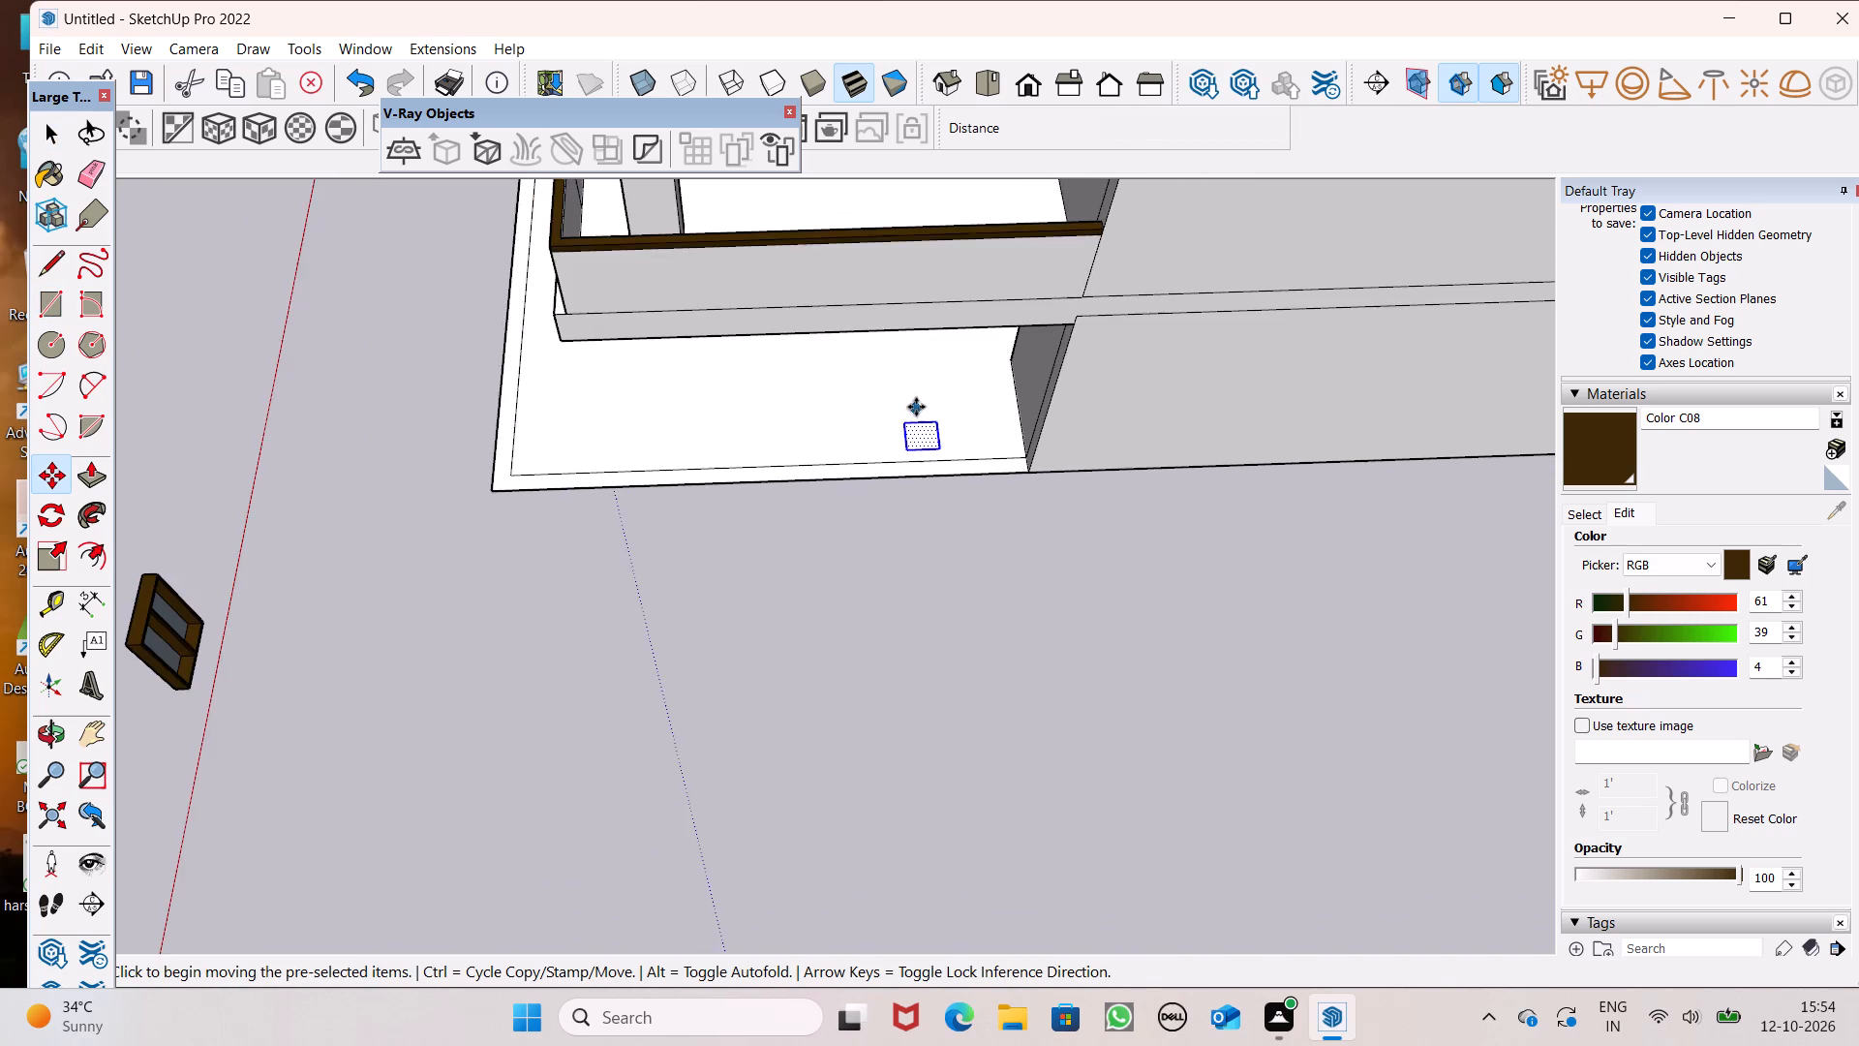
Copy the small rectangle about 6' 9" along the slab edge, away from the side wall.
scroll(911, 402, up, 3)
drag(922, 453, 768, 451)
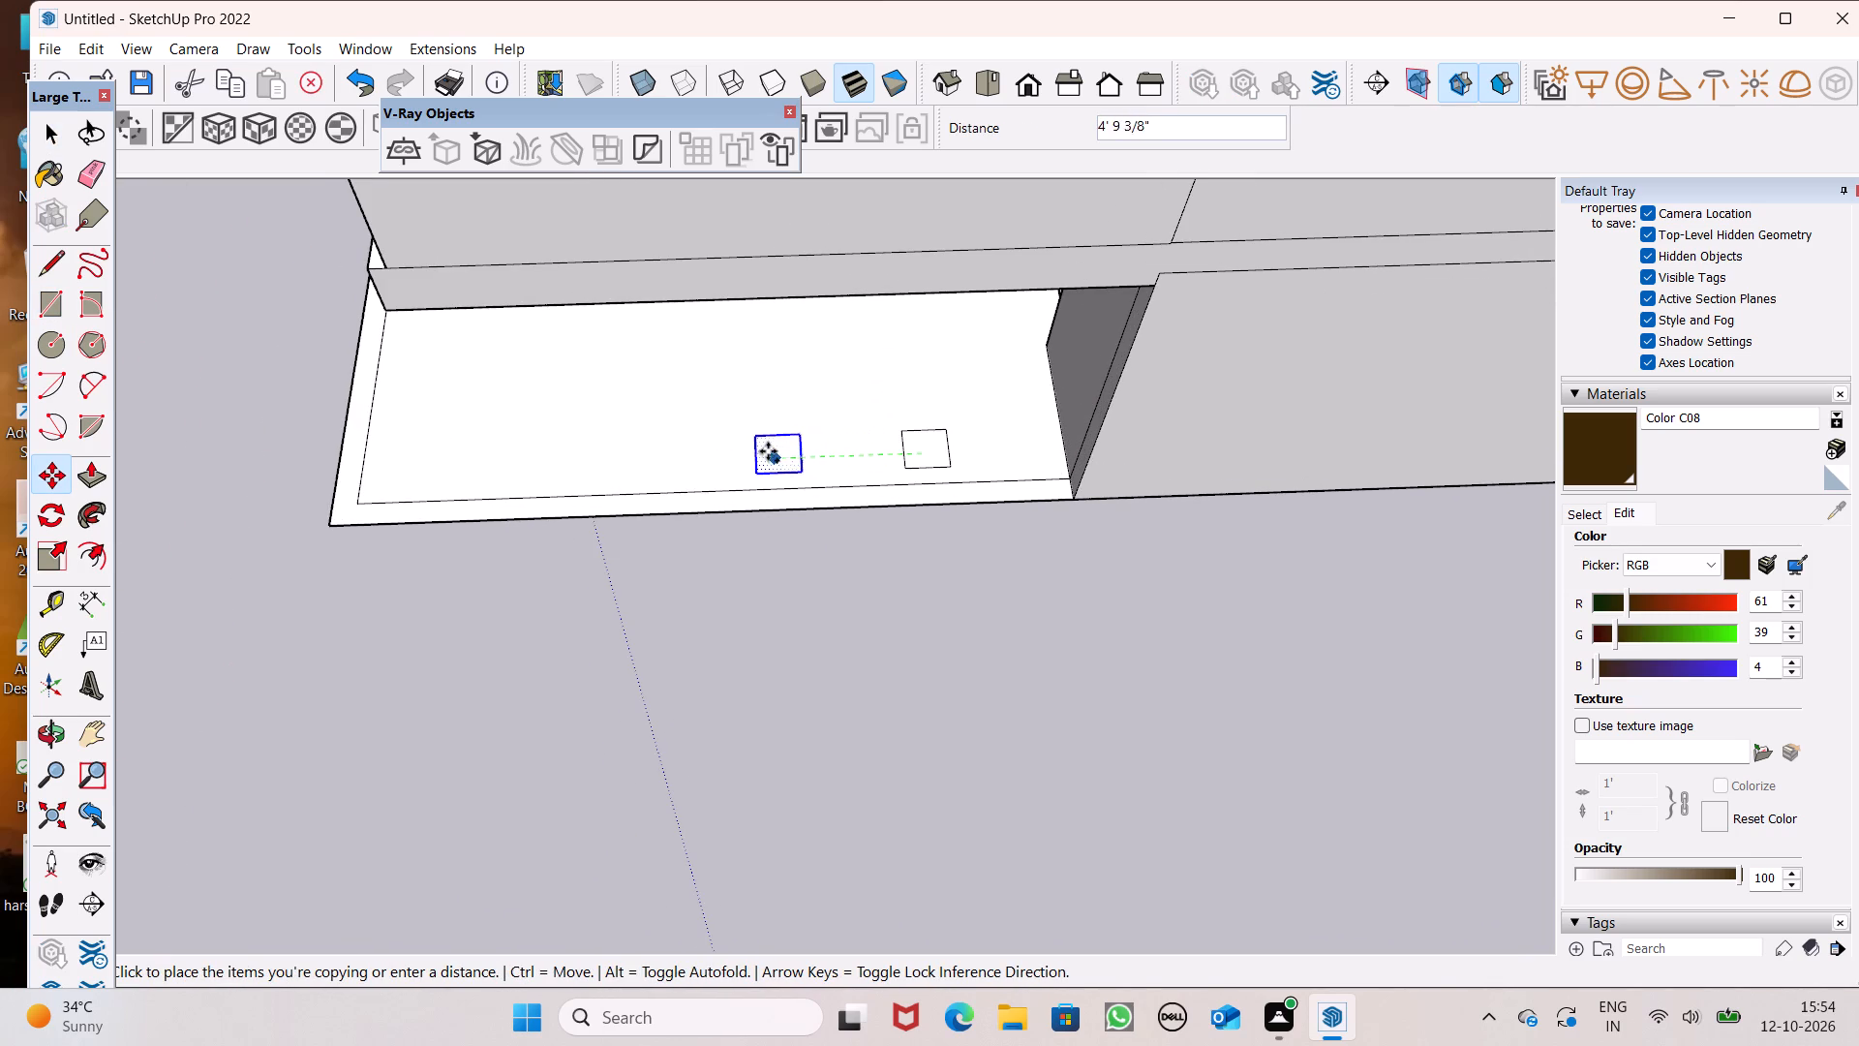
drag(768, 451, 761, 451)
drag(761, 451, 704, 450)
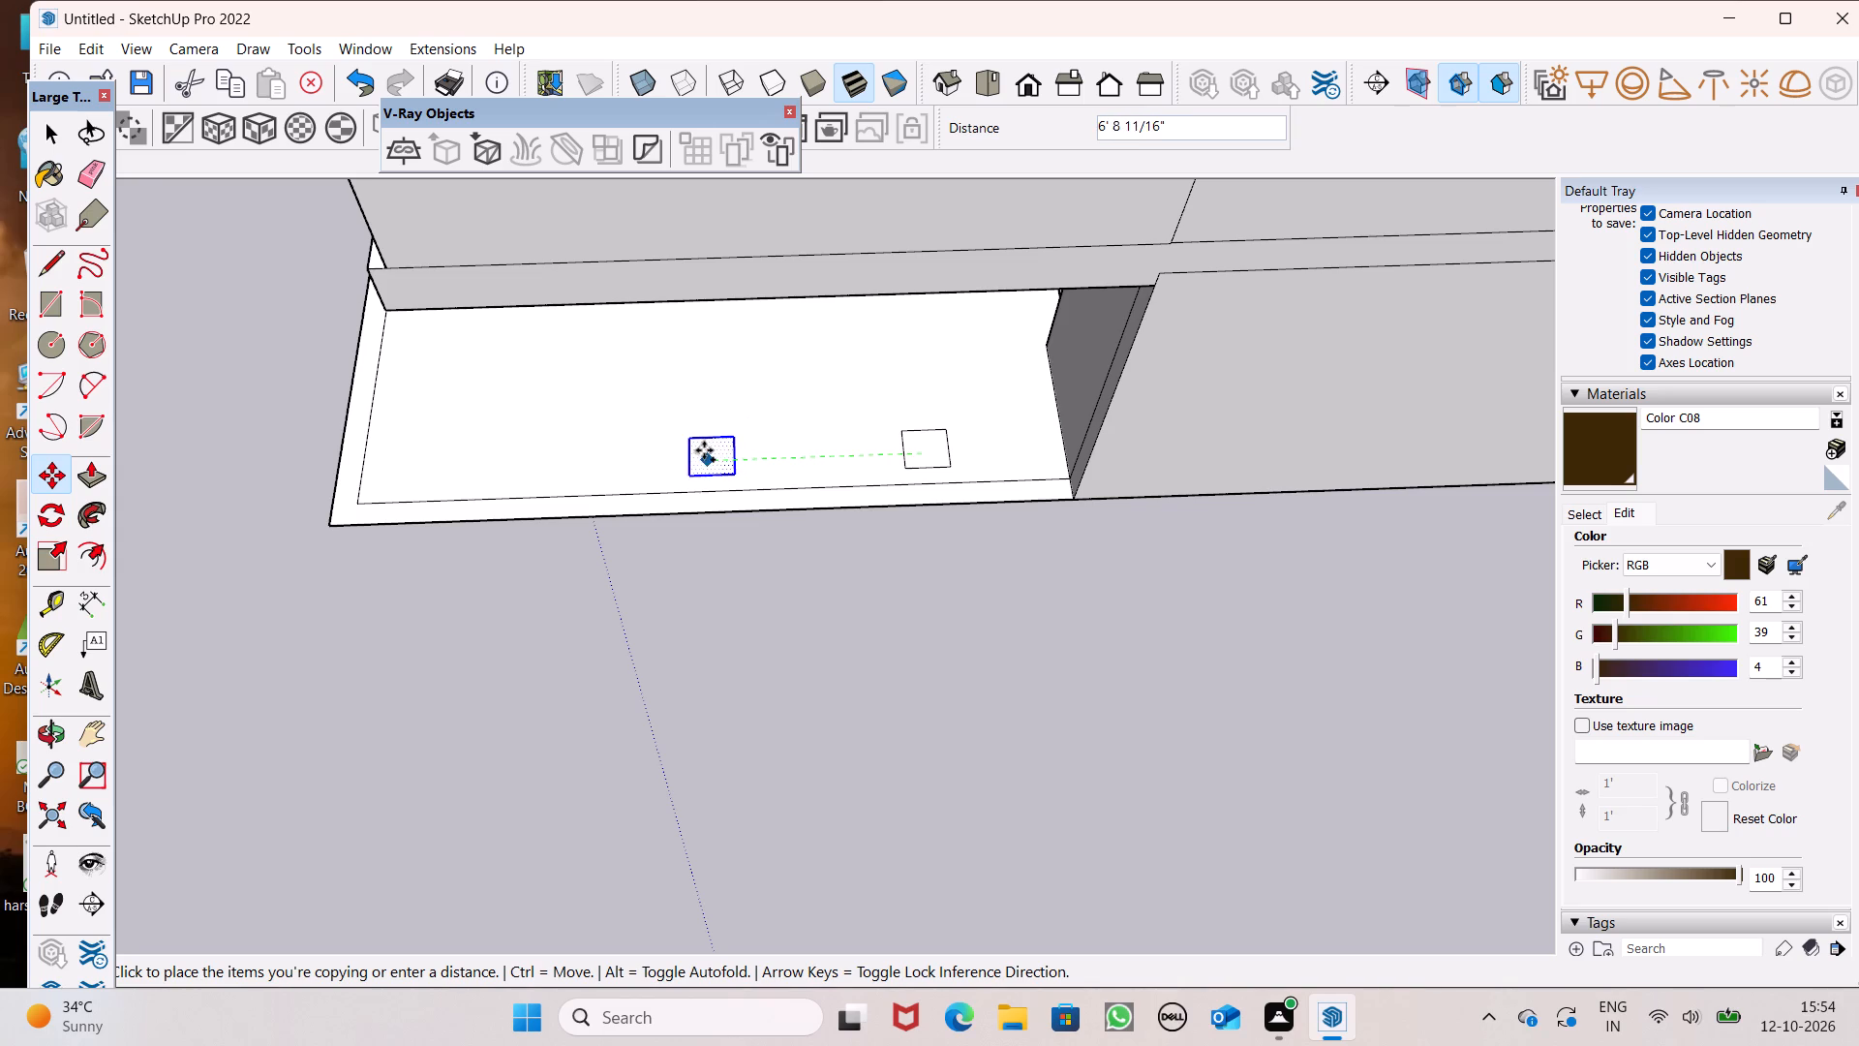
drag(704, 450, 703, 448)
Copy the new rectangle about 7' 5" further along the slab edge, near the slab's outer corner.
drag(708, 460, 637, 456)
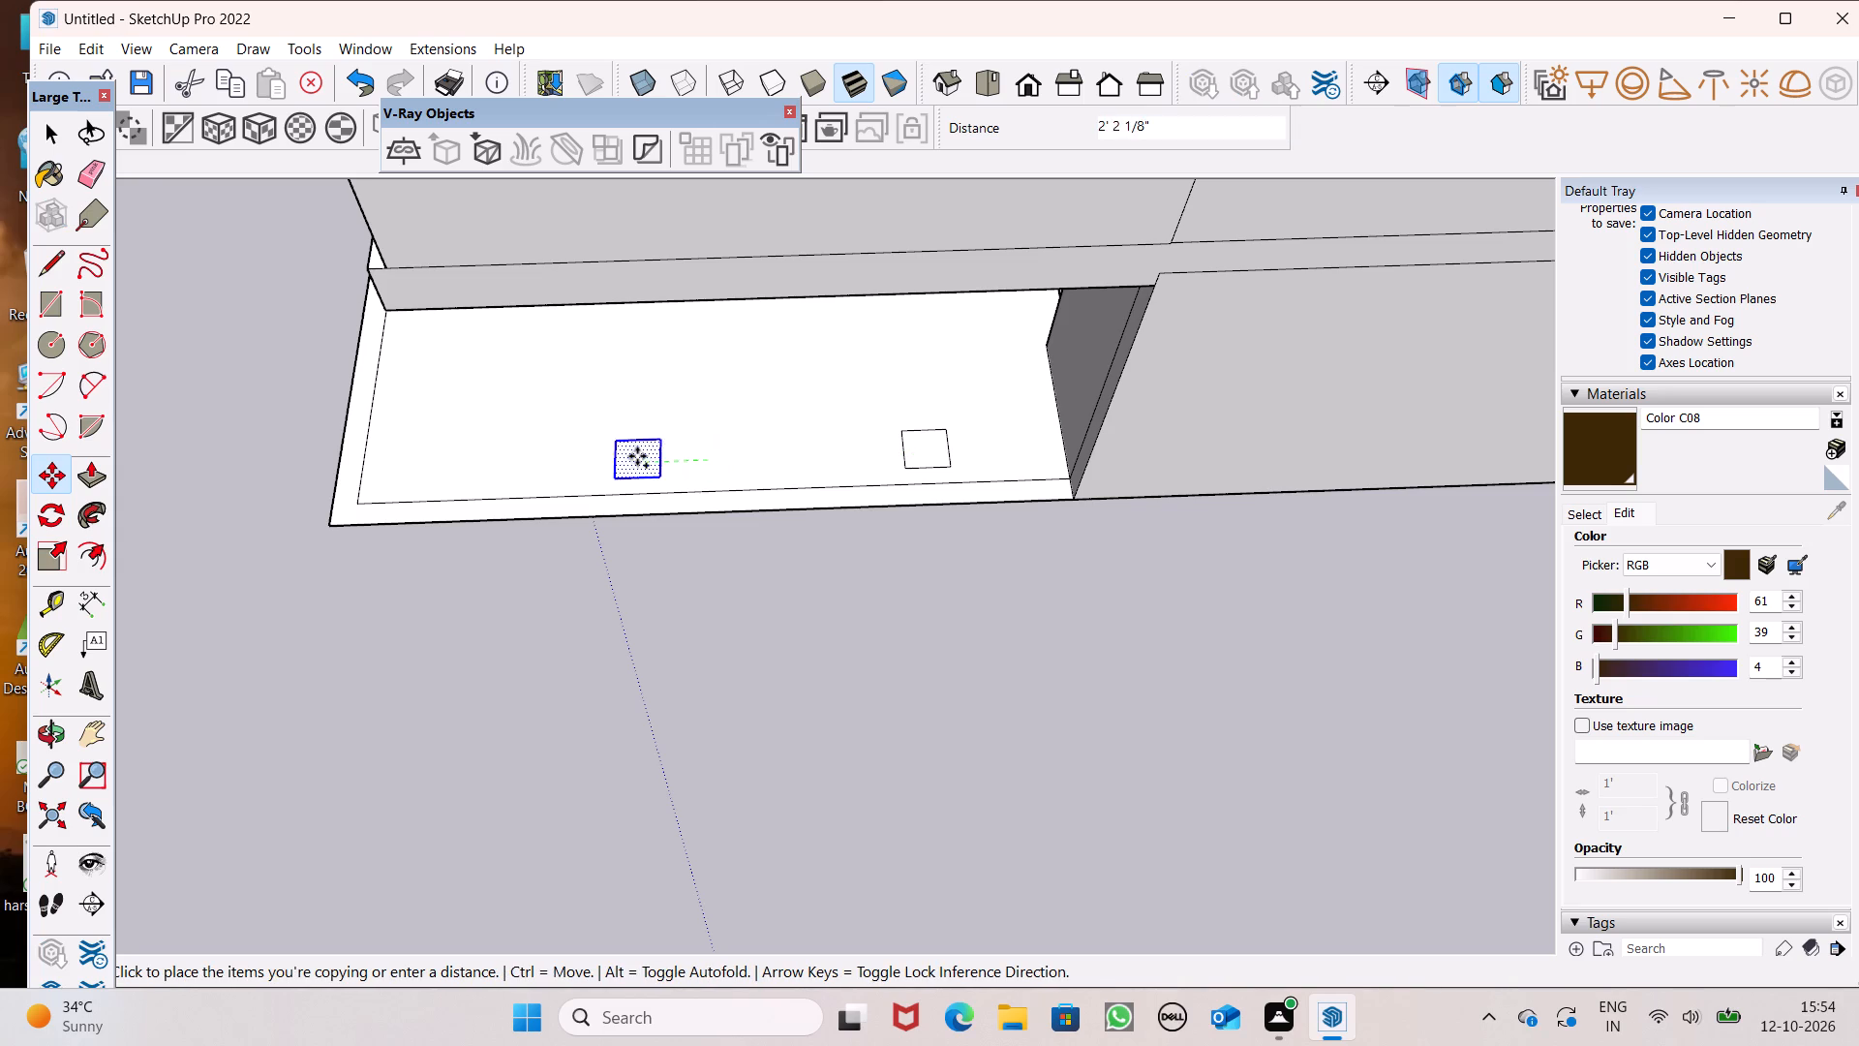
drag(637, 456, 467, 452)
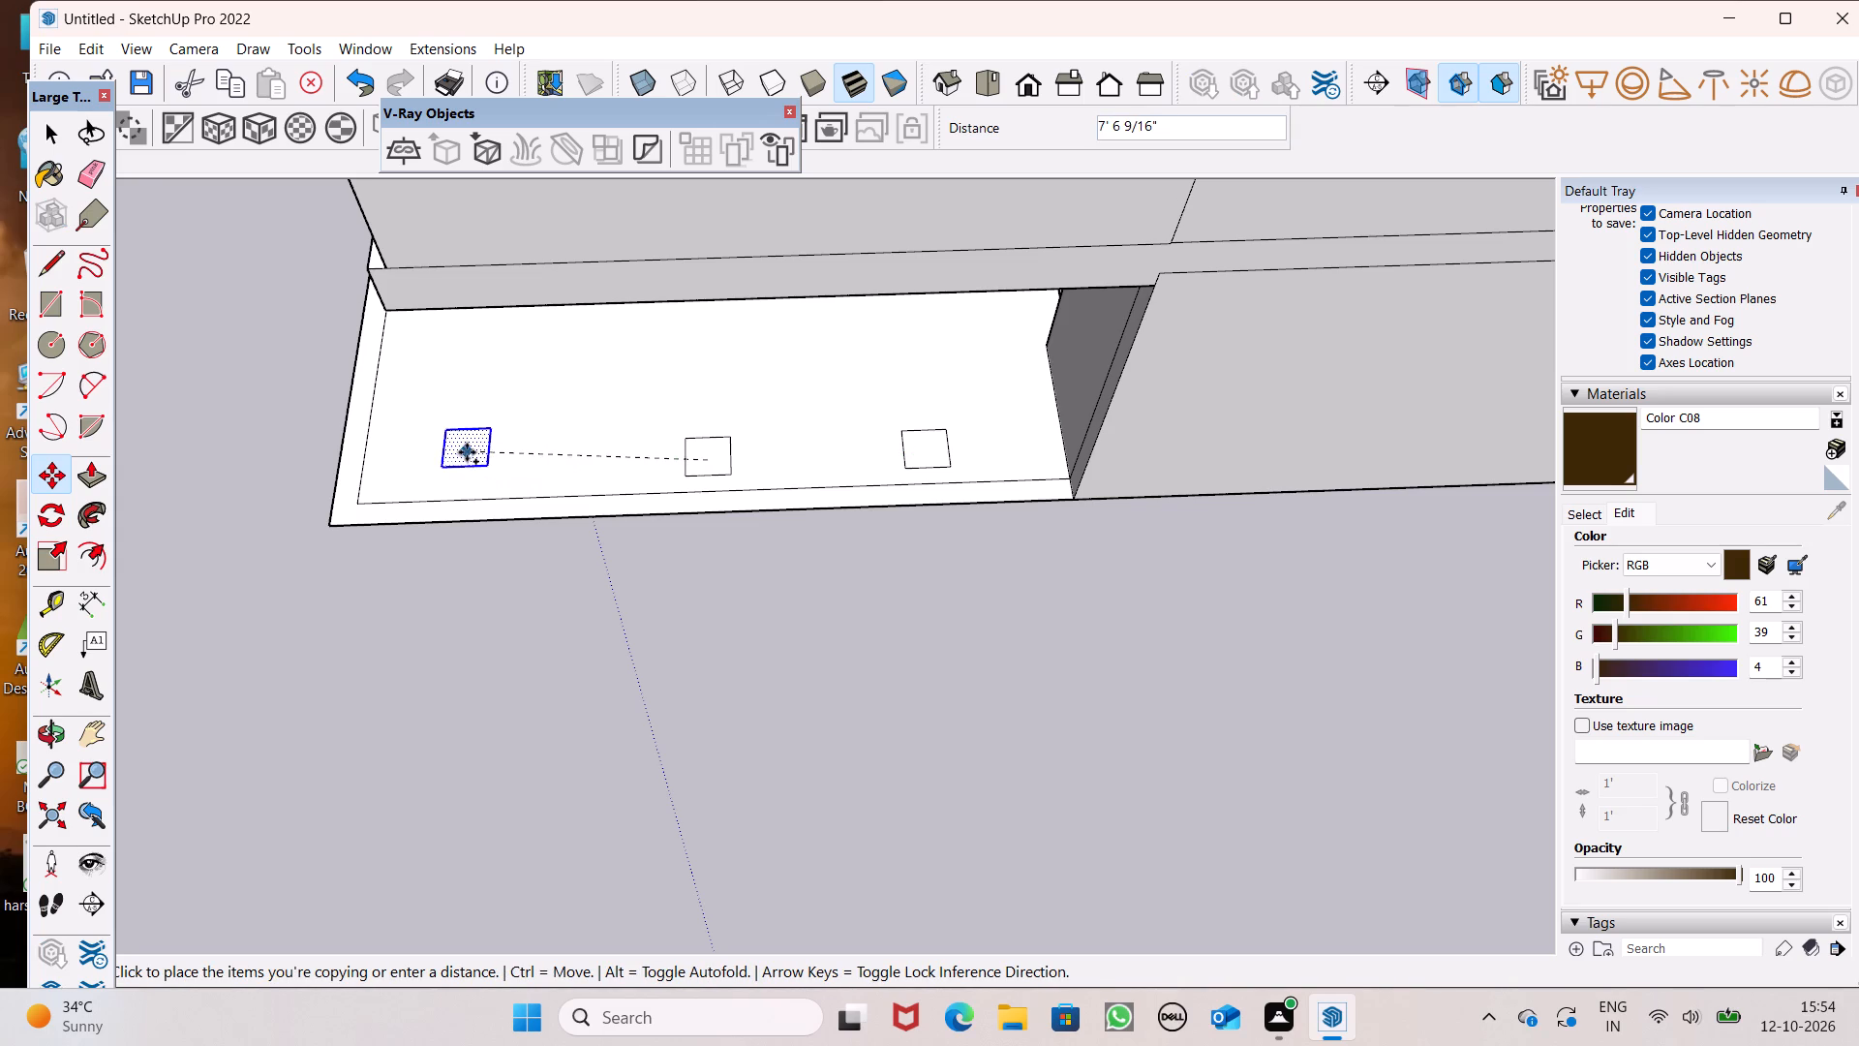
drag(467, 452, 467, 462)
key(space)
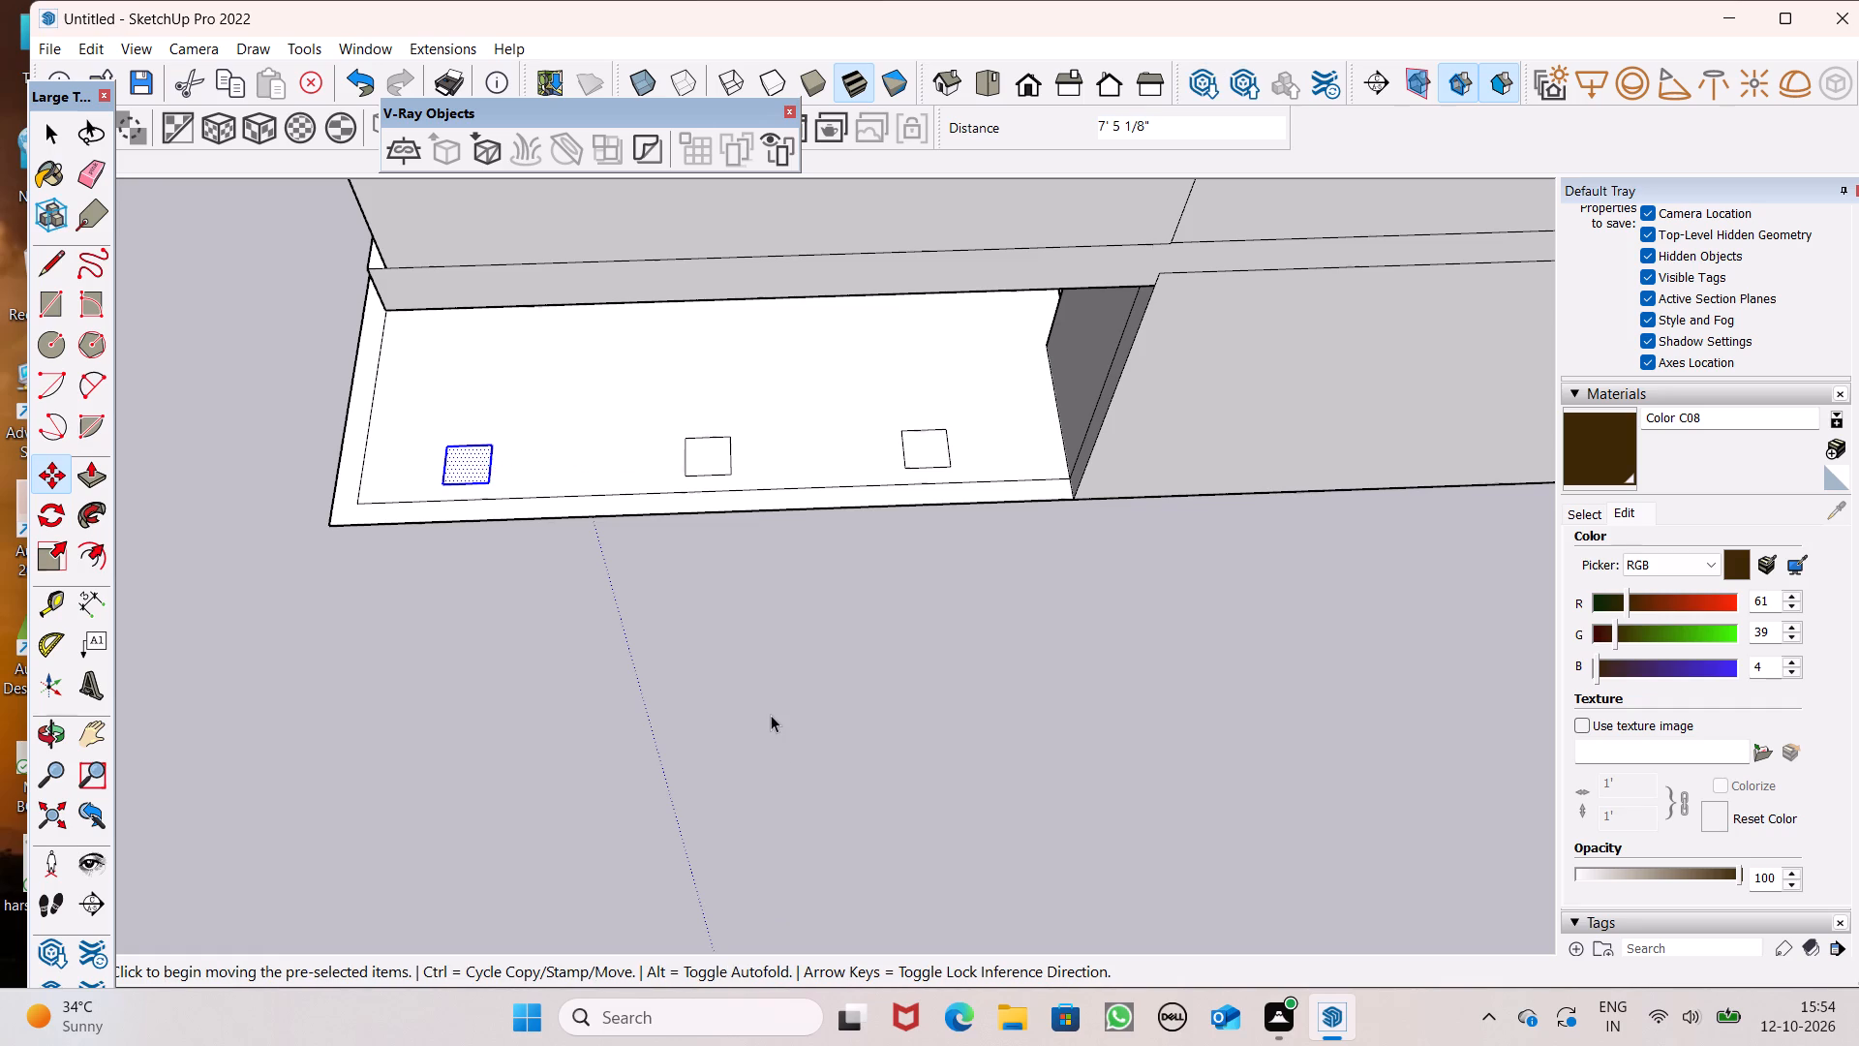
click(766, 691)
Move the rectangle nearest the slab's outer corner about 8" toward the middle rectangle.
scroll(755, 665, down, 4)
middle_drag(747, 615, 881, 526)
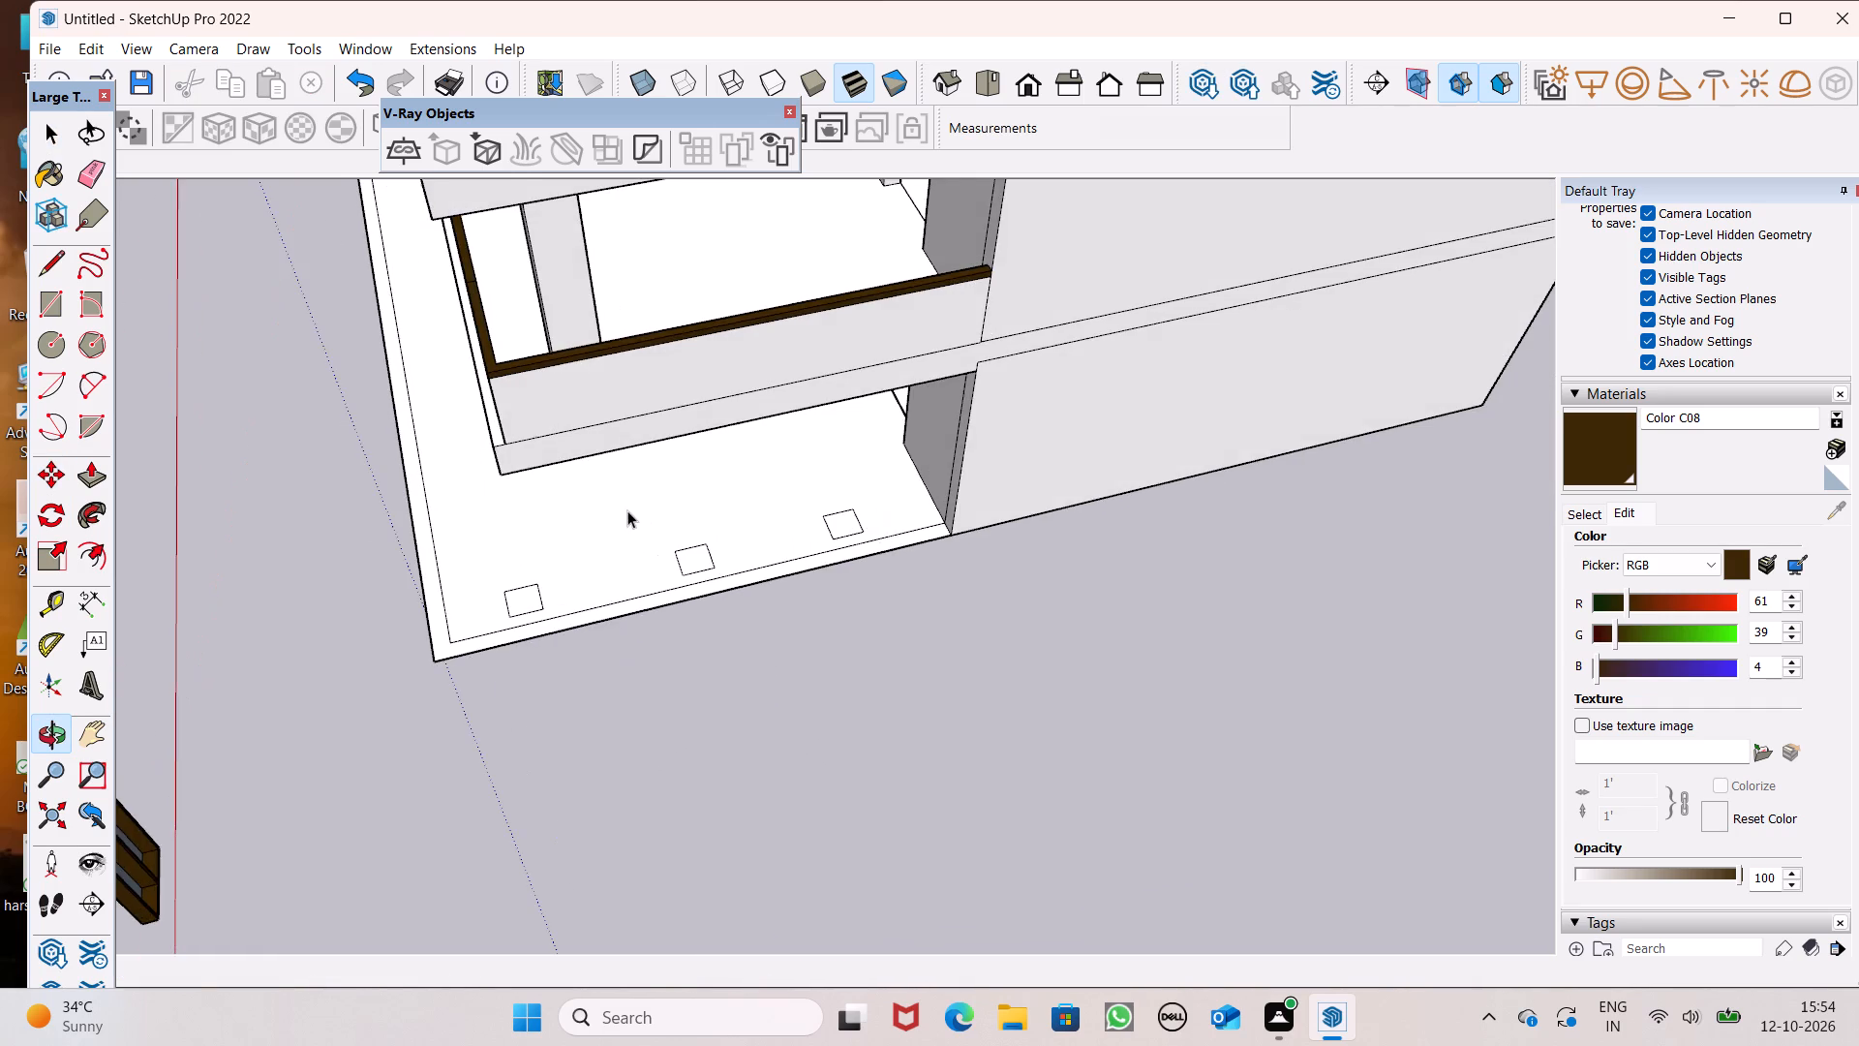
scroll(626, 508, up, 3)
middle_drag(735, 587, 723, 644)
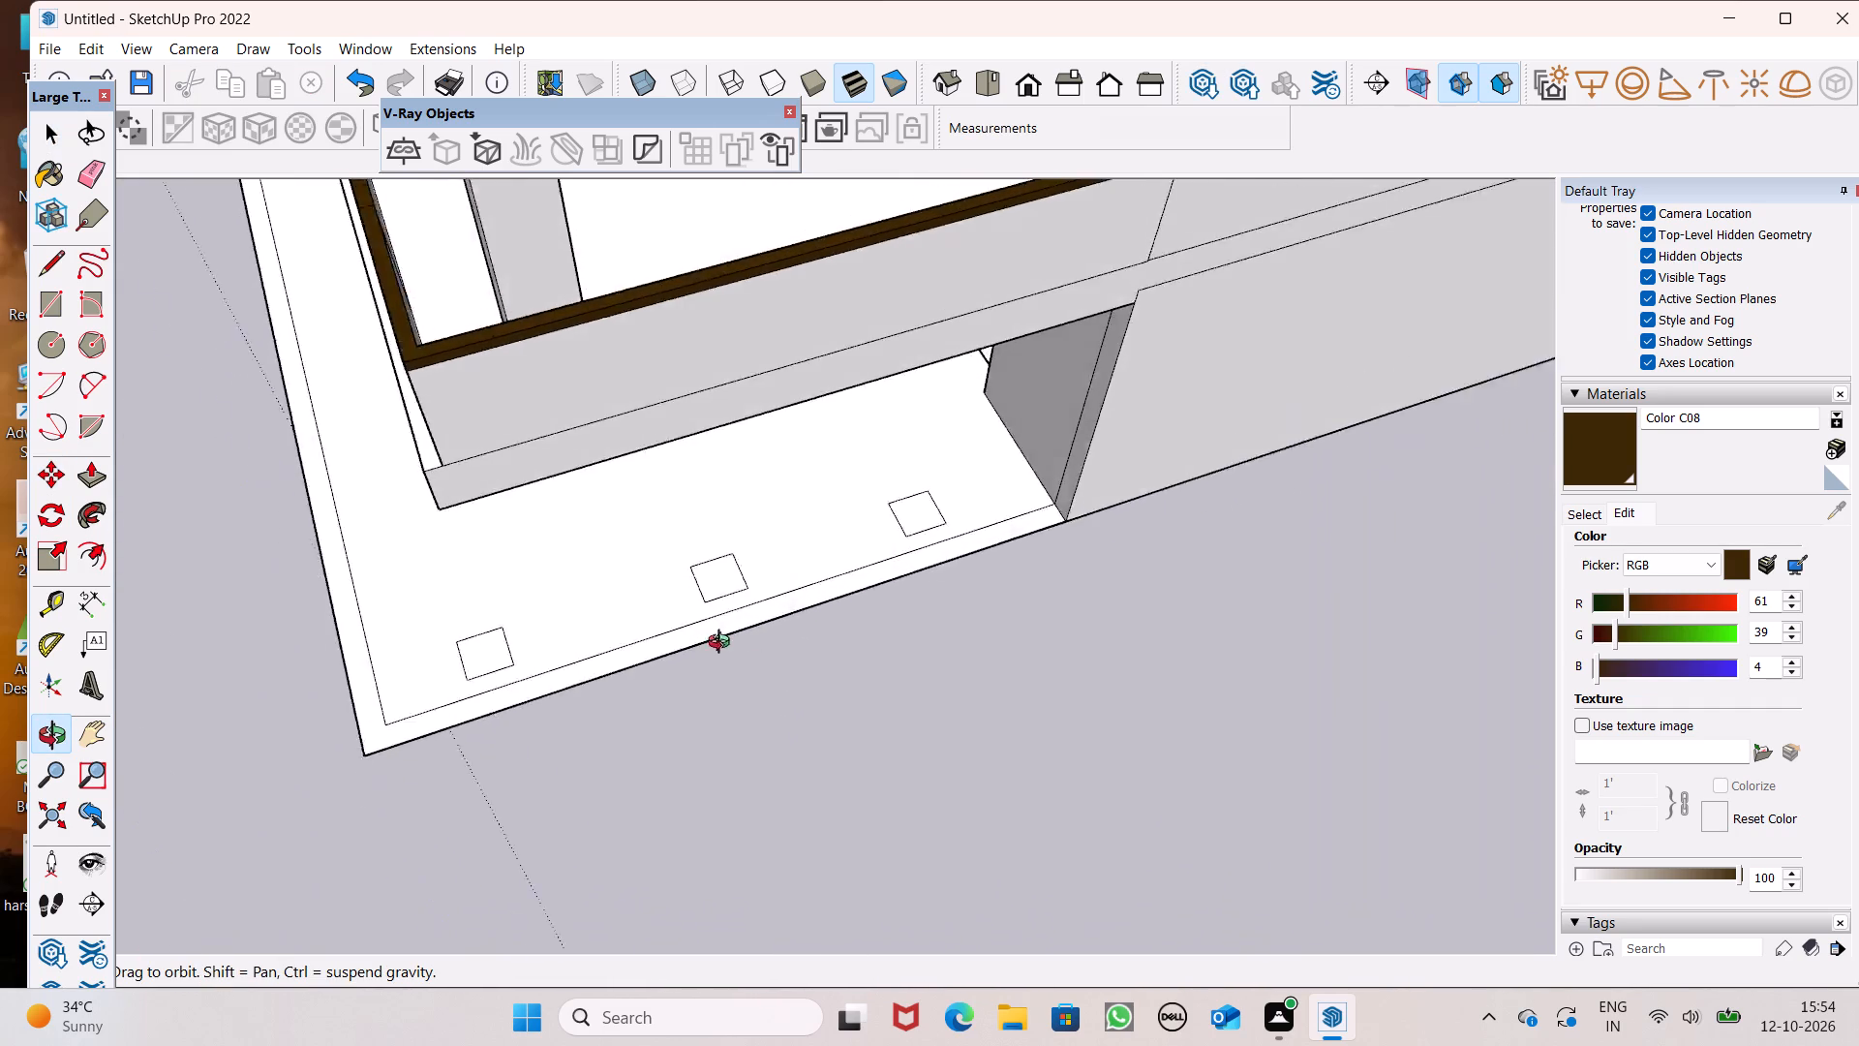
middle_drag(723, 644, 551, 579)
scroll(533, 558, up, 4)
double_click(500, 543)
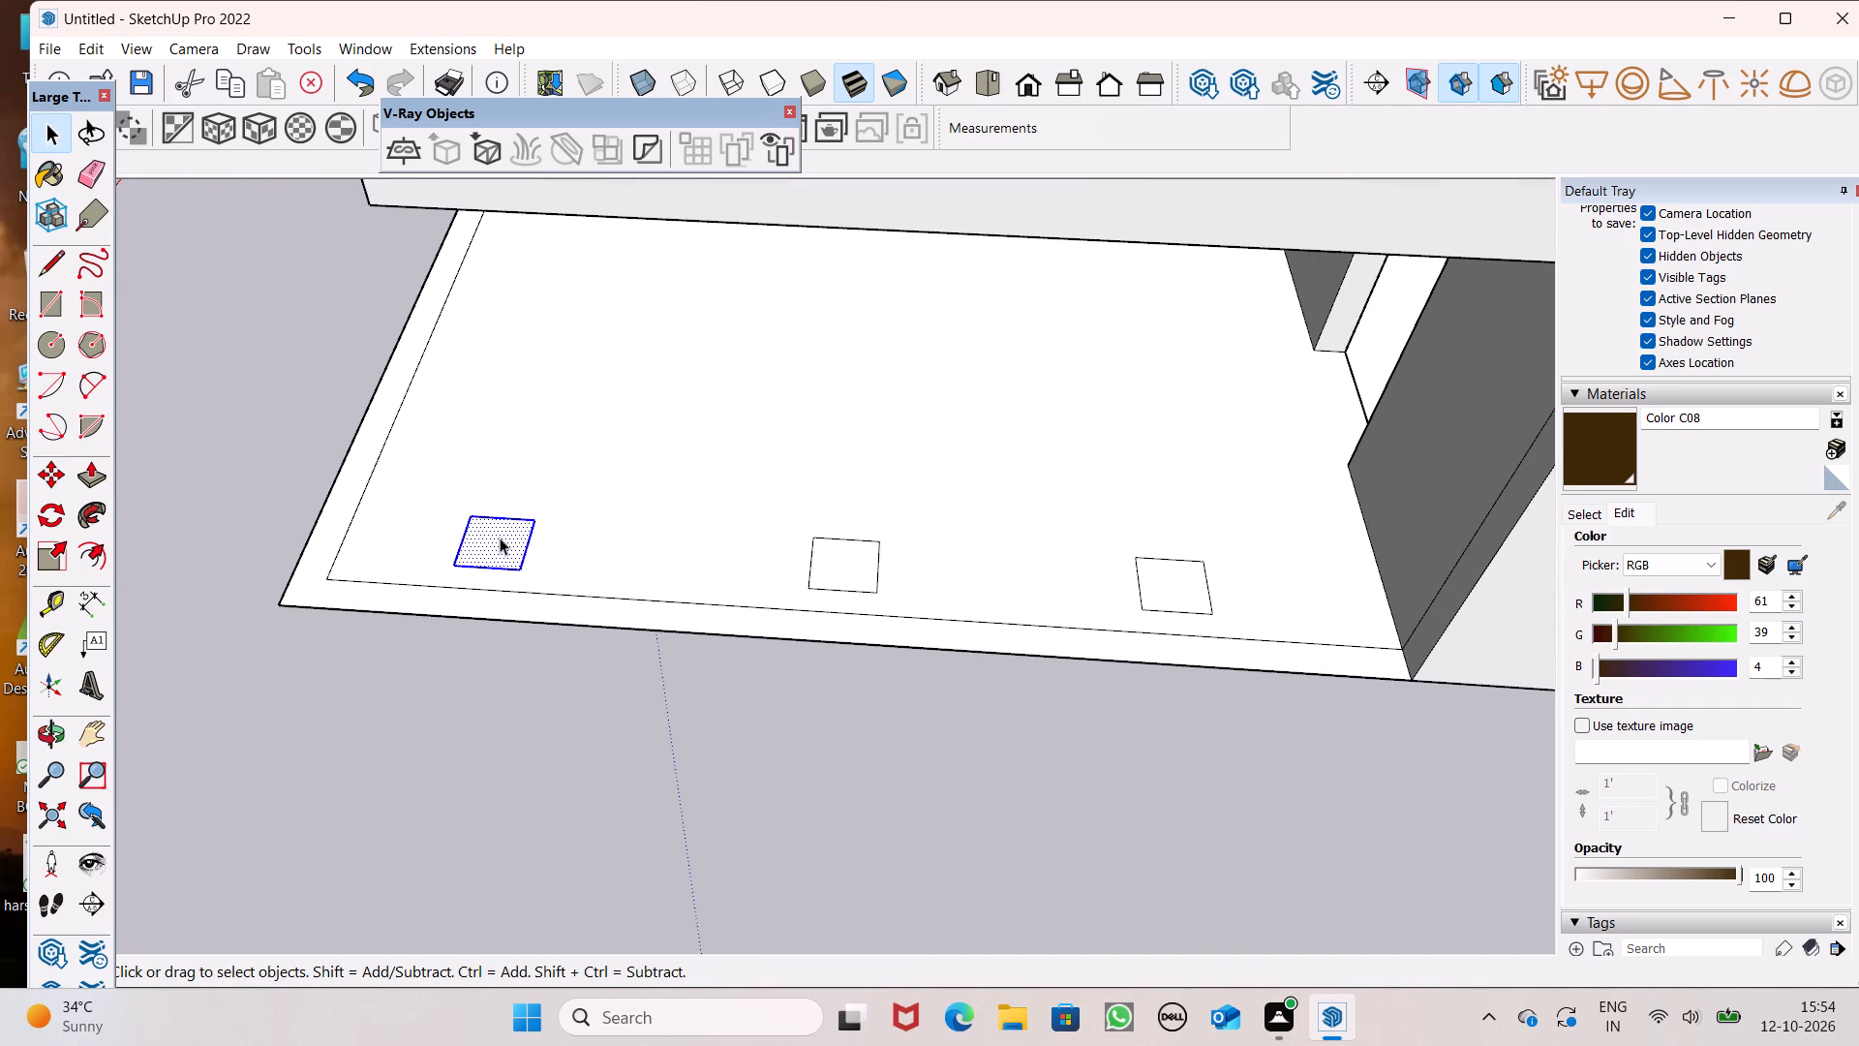
key(m)
key(Return)
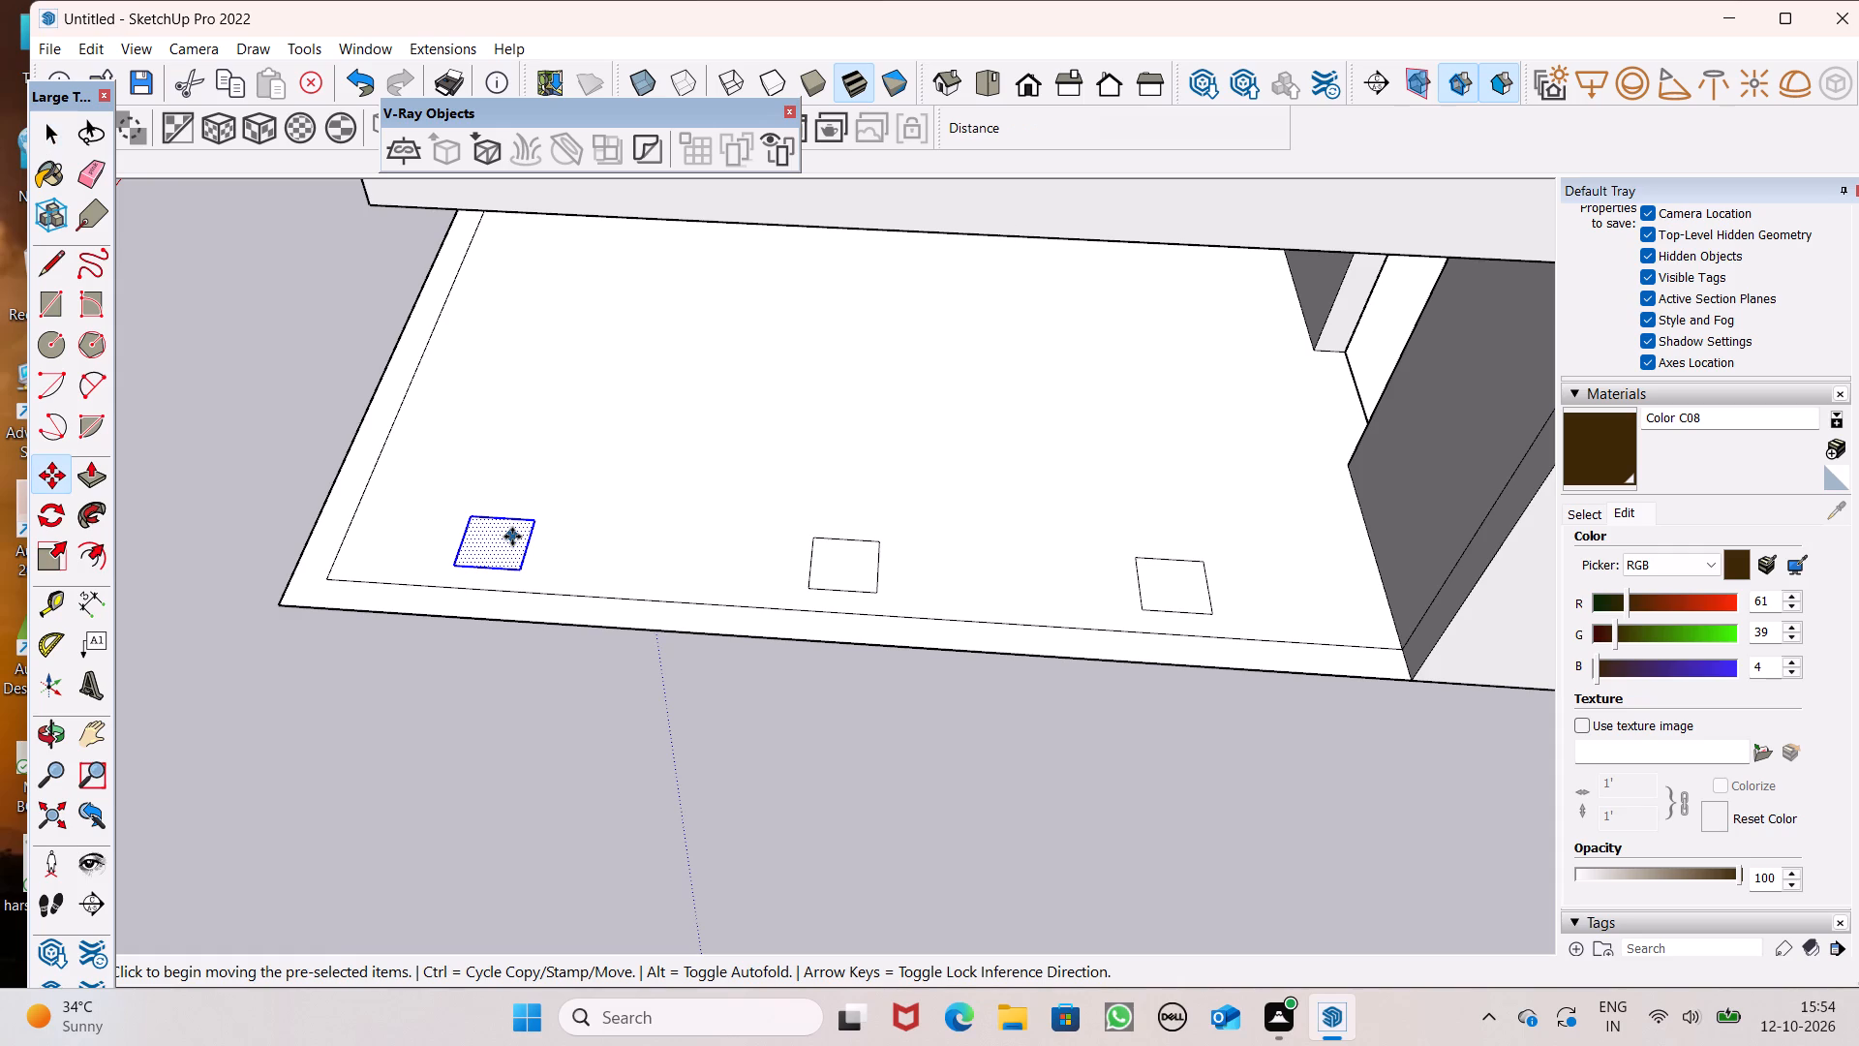
drag(509, 543, 524, 543)
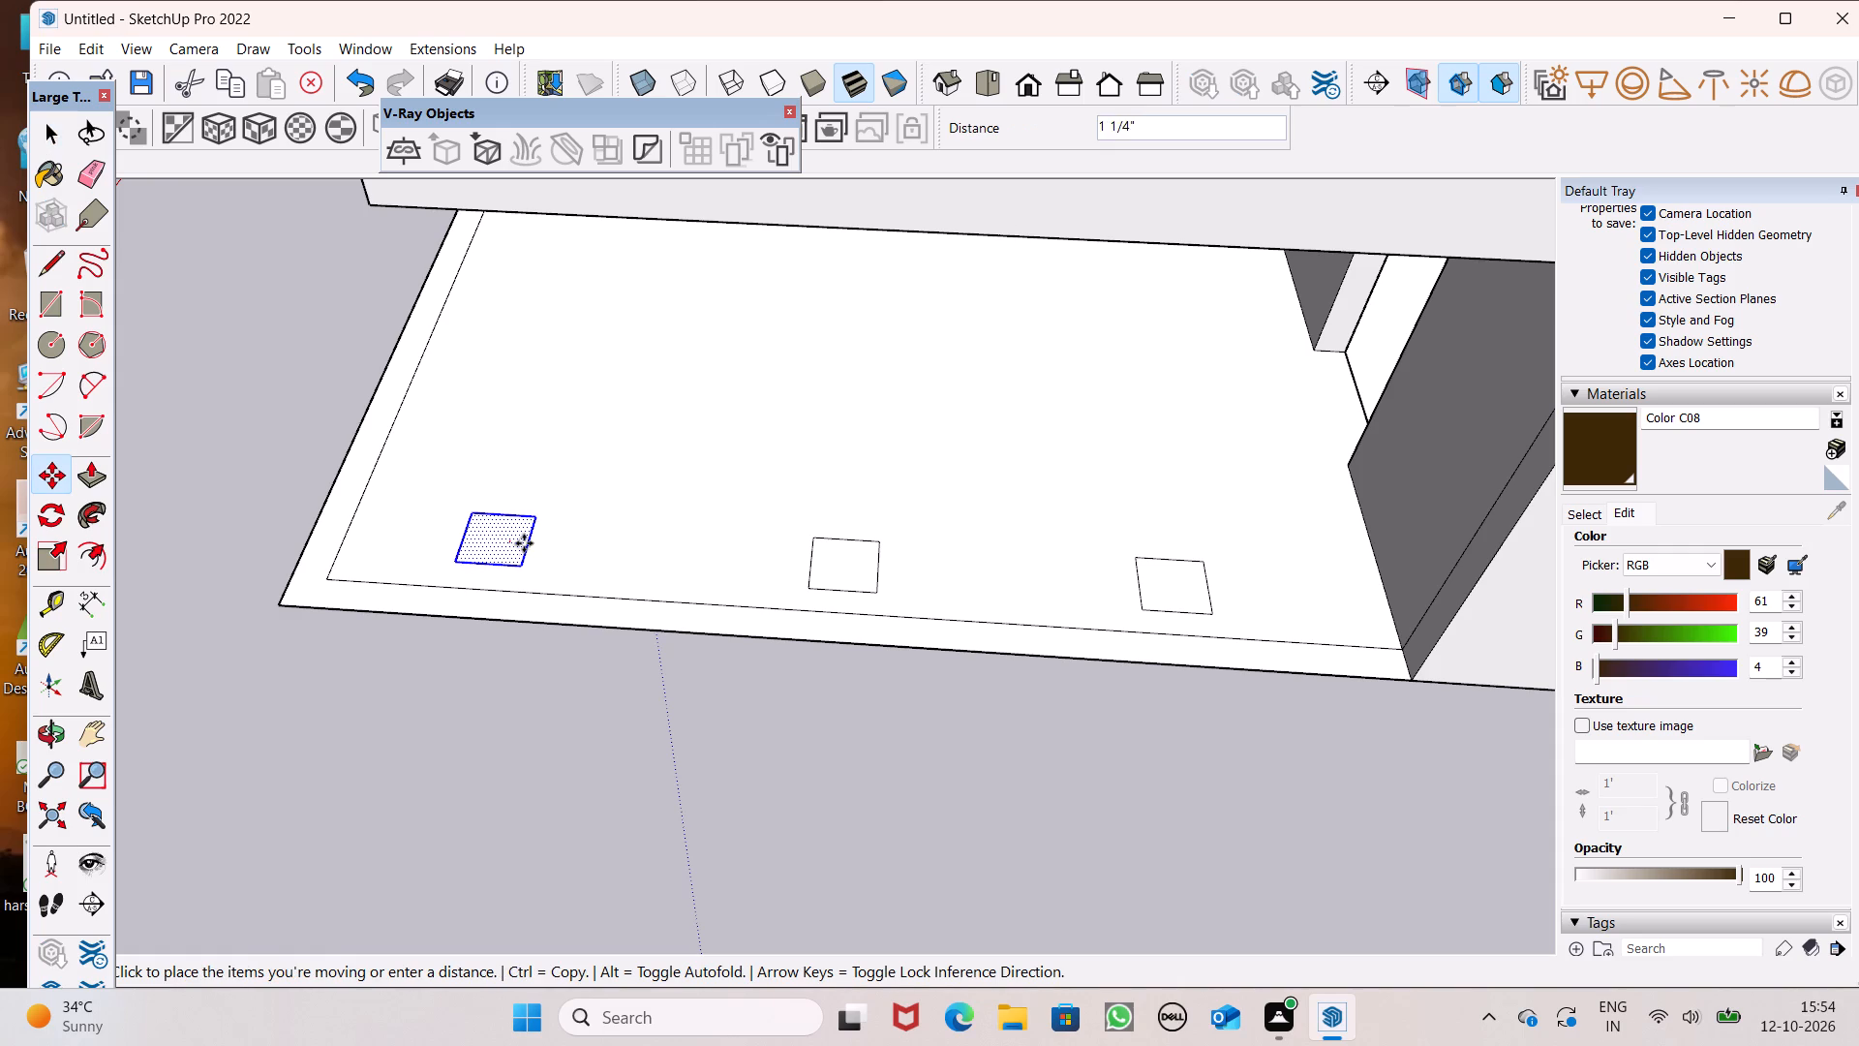
drag(524, 543, 539, 553)
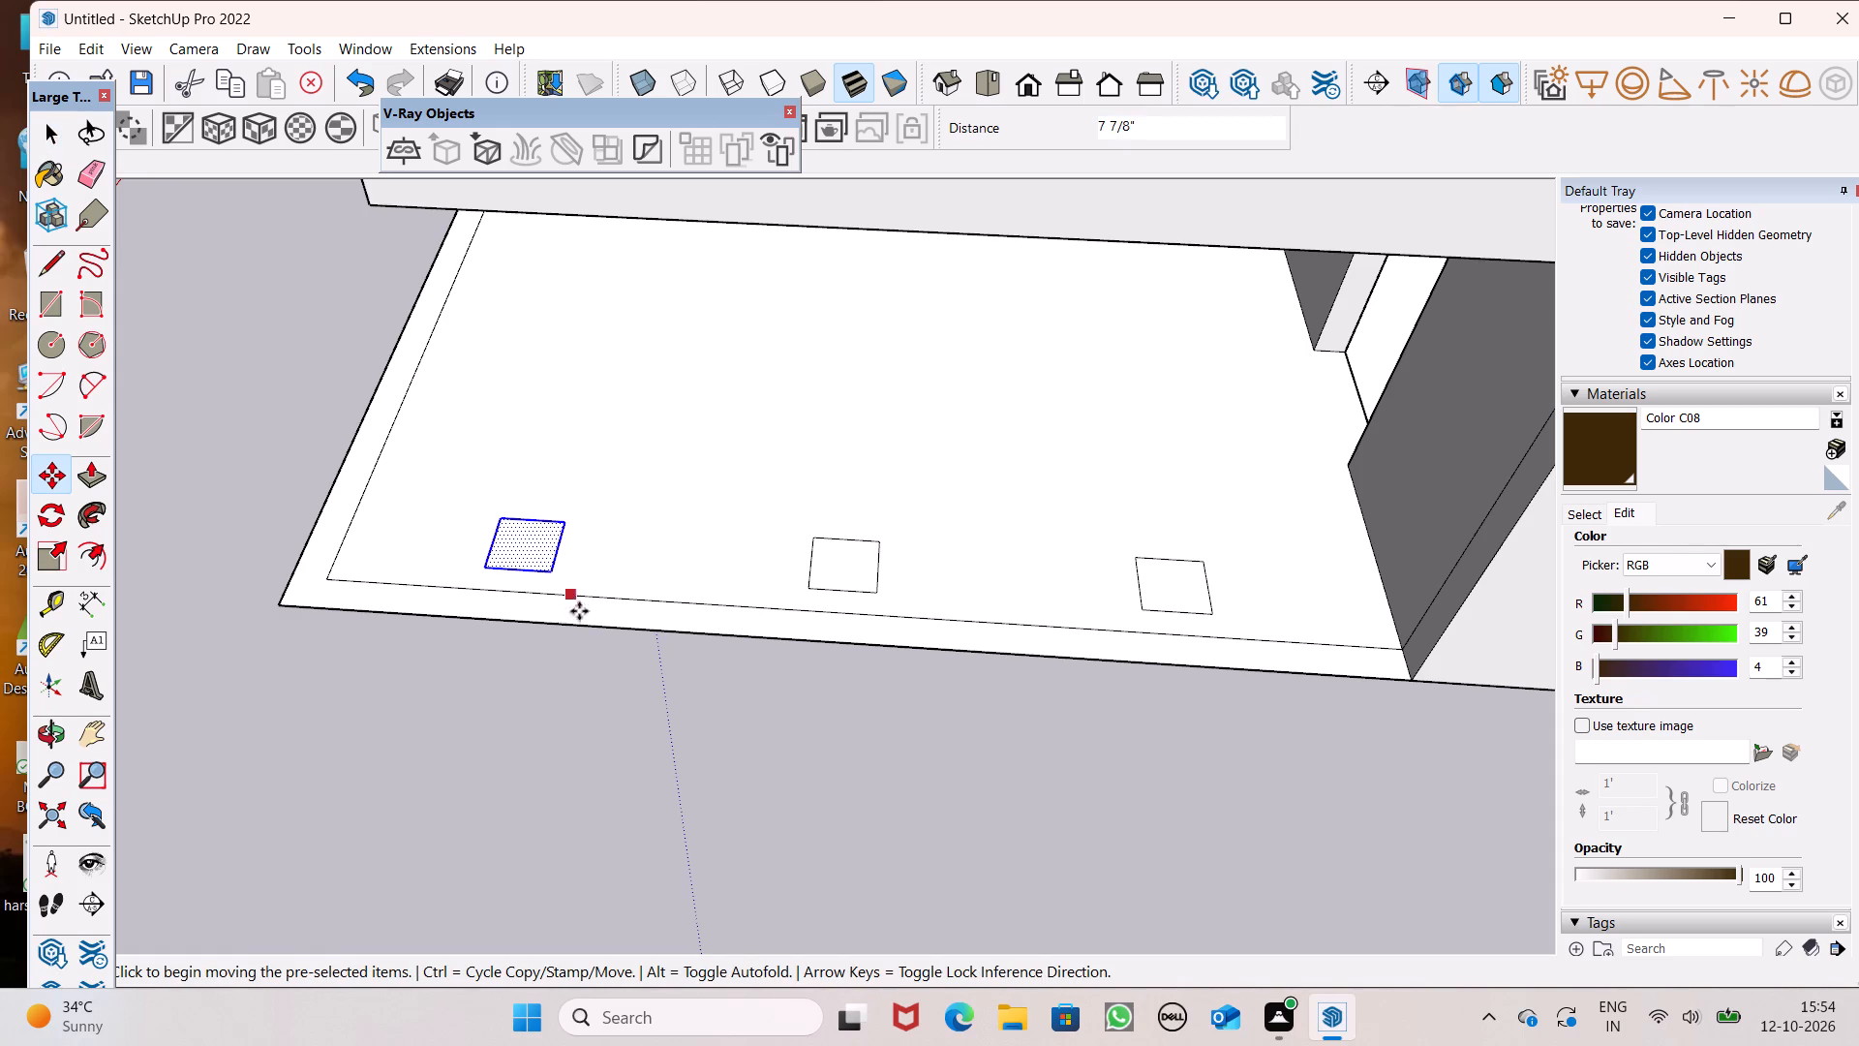
key(space)
click(522, 741)
Extrude the corner rectangle upward into a column about 9' 7" high beneath the first balcony.
scroll(485, 631, down, 6)
middle_drag(495, 639, 1018, 414)
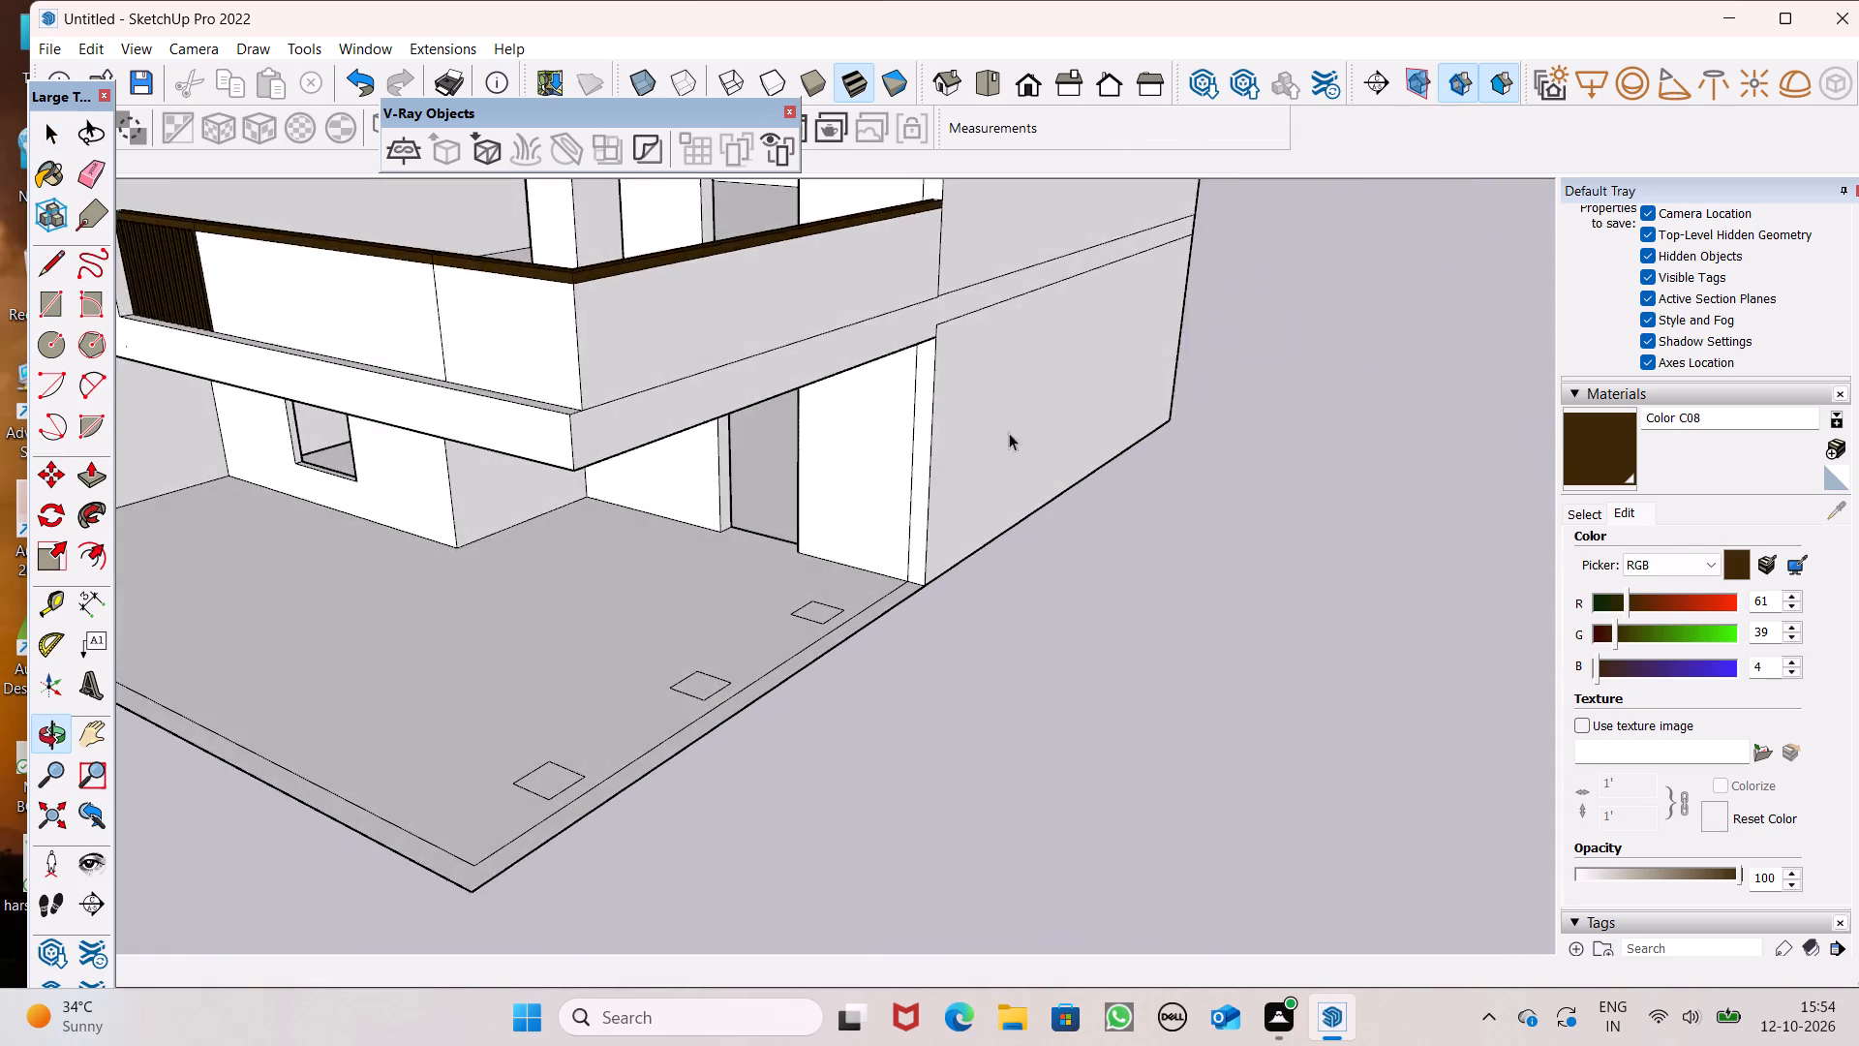
scroll(968, 538, down, 7)
middle_drag(923, 670, 1025, 964)
scroll(875, 700, up, 2)
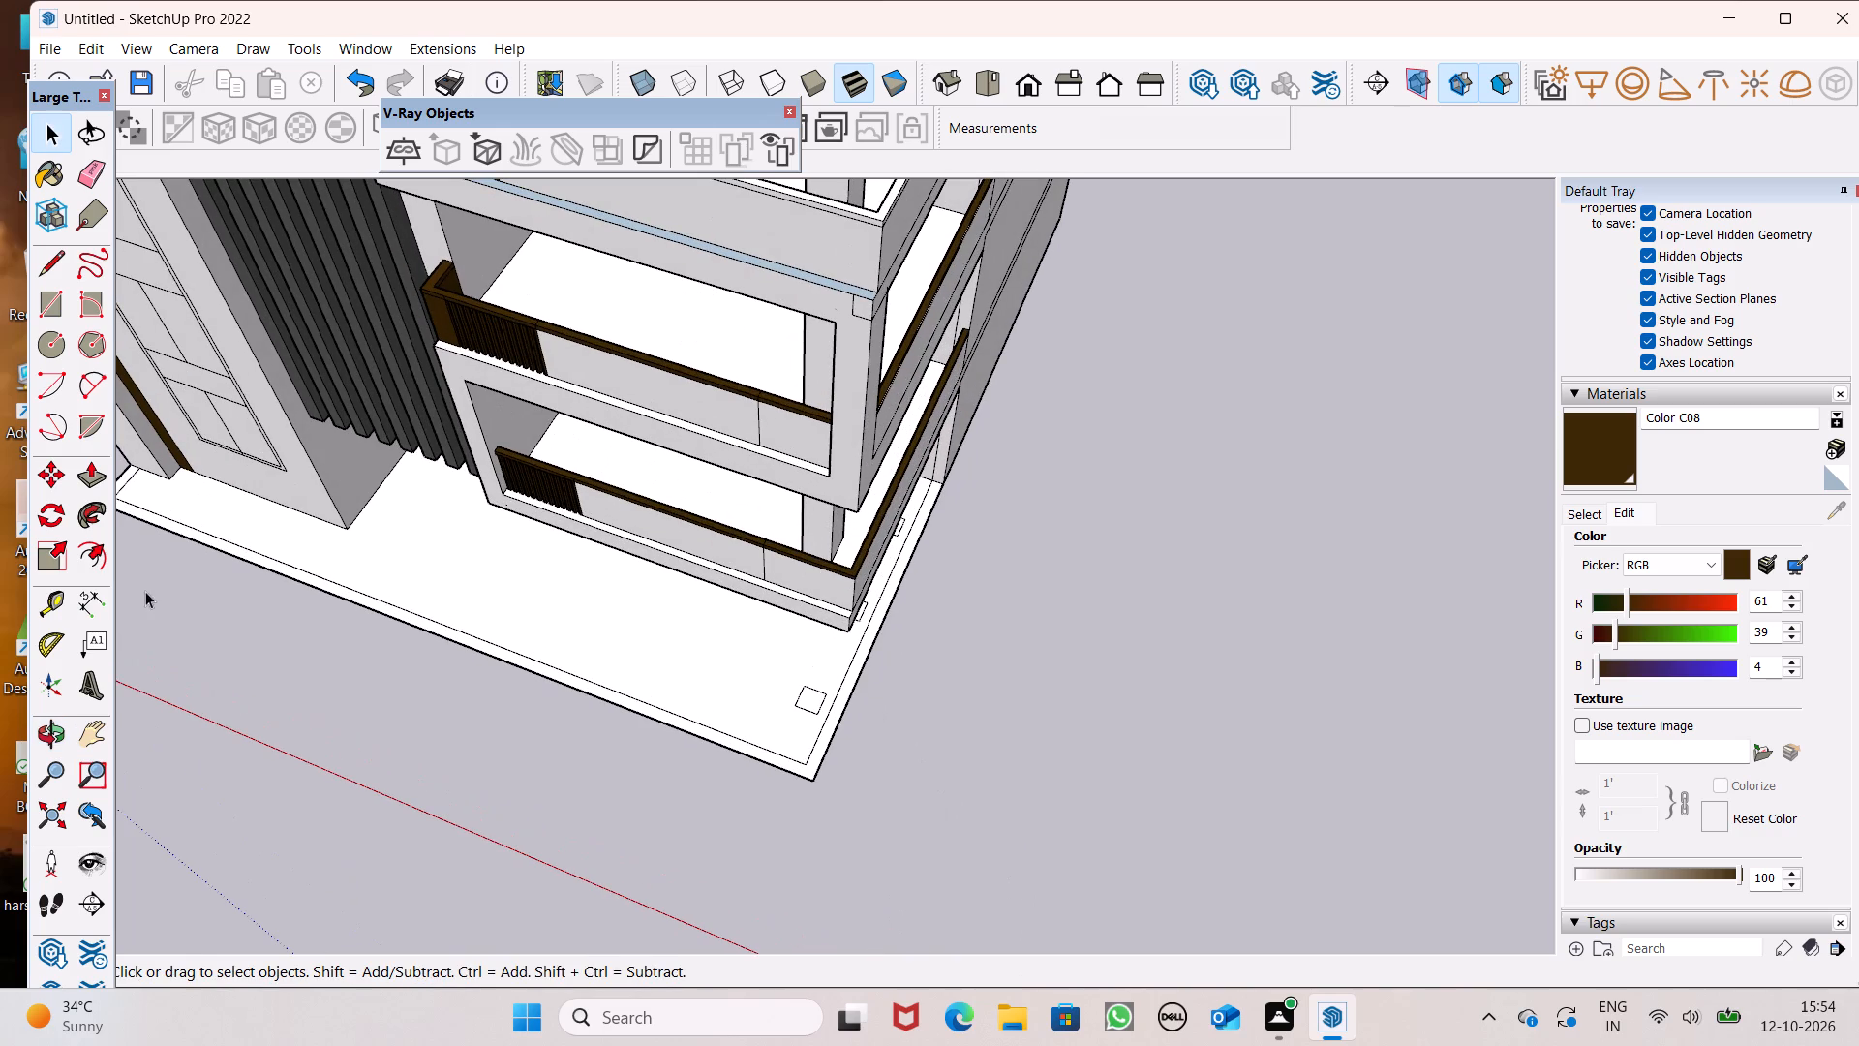
click(98, 476)
scroll(430, 526, up, 5)
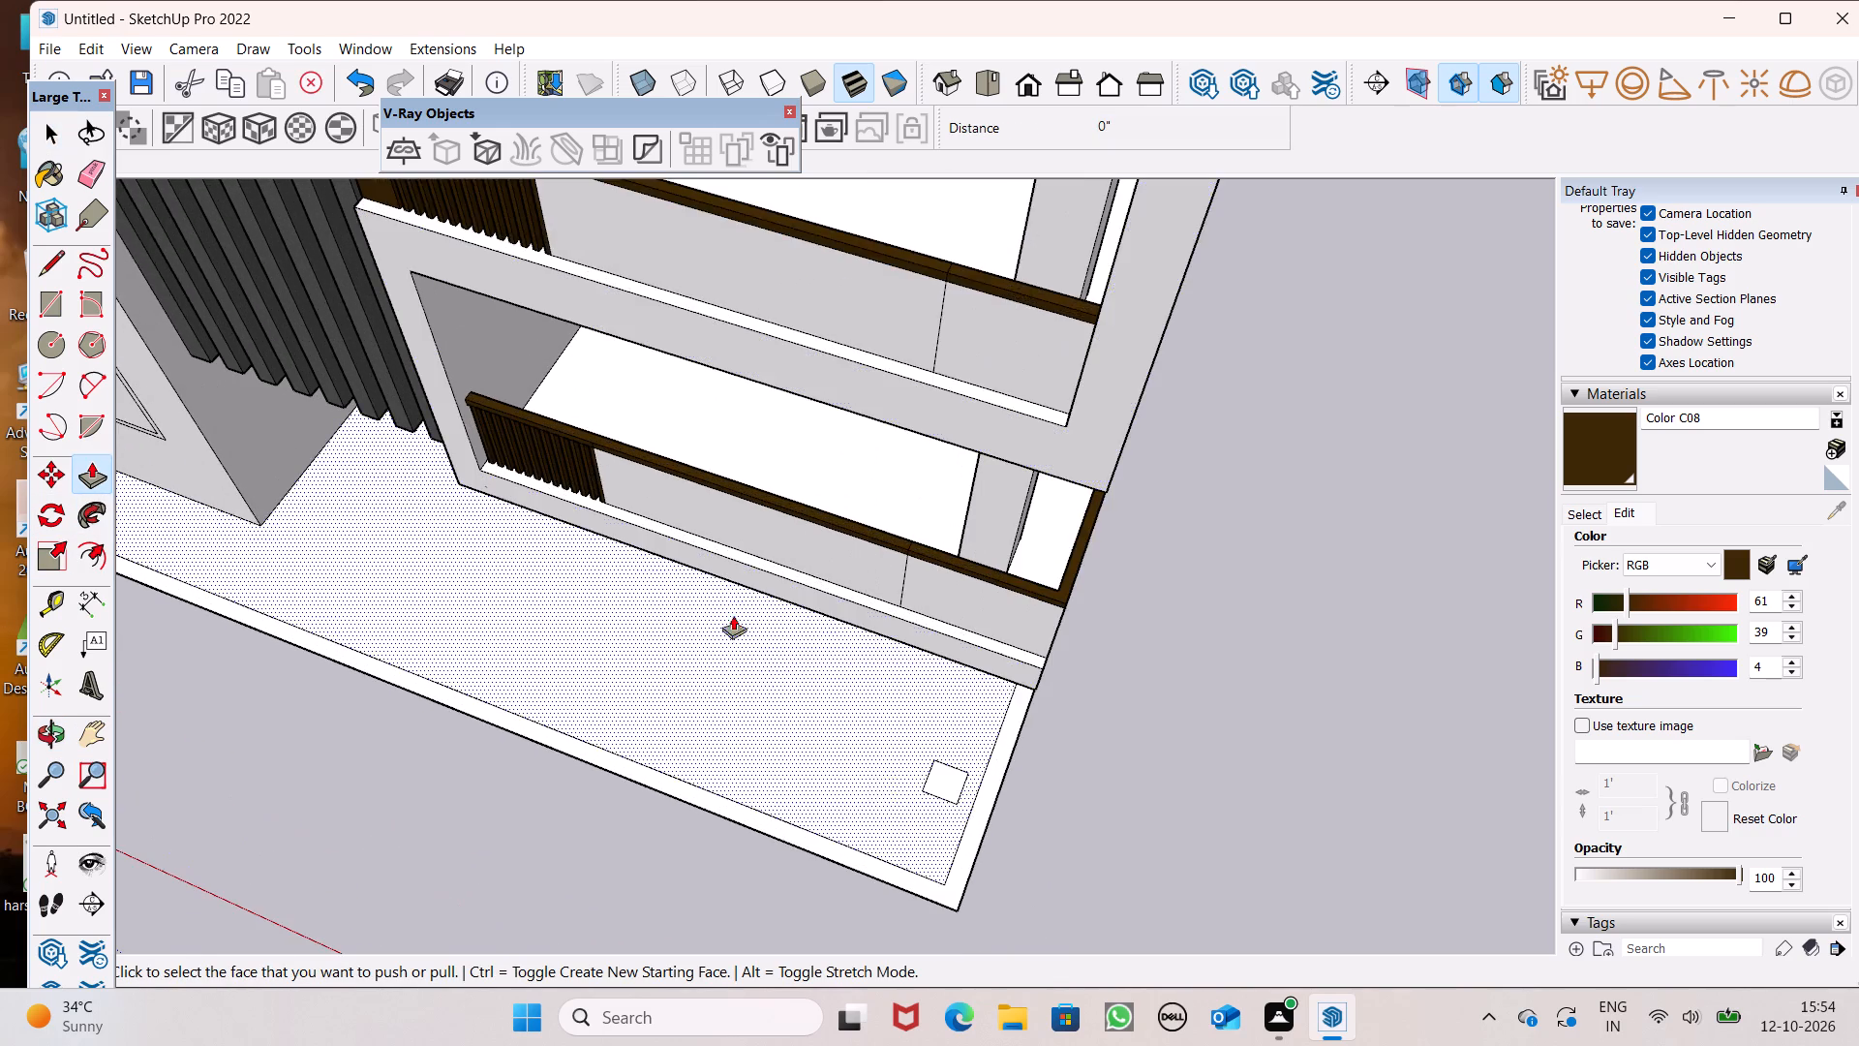
drag(984, 804, 1033, 669)
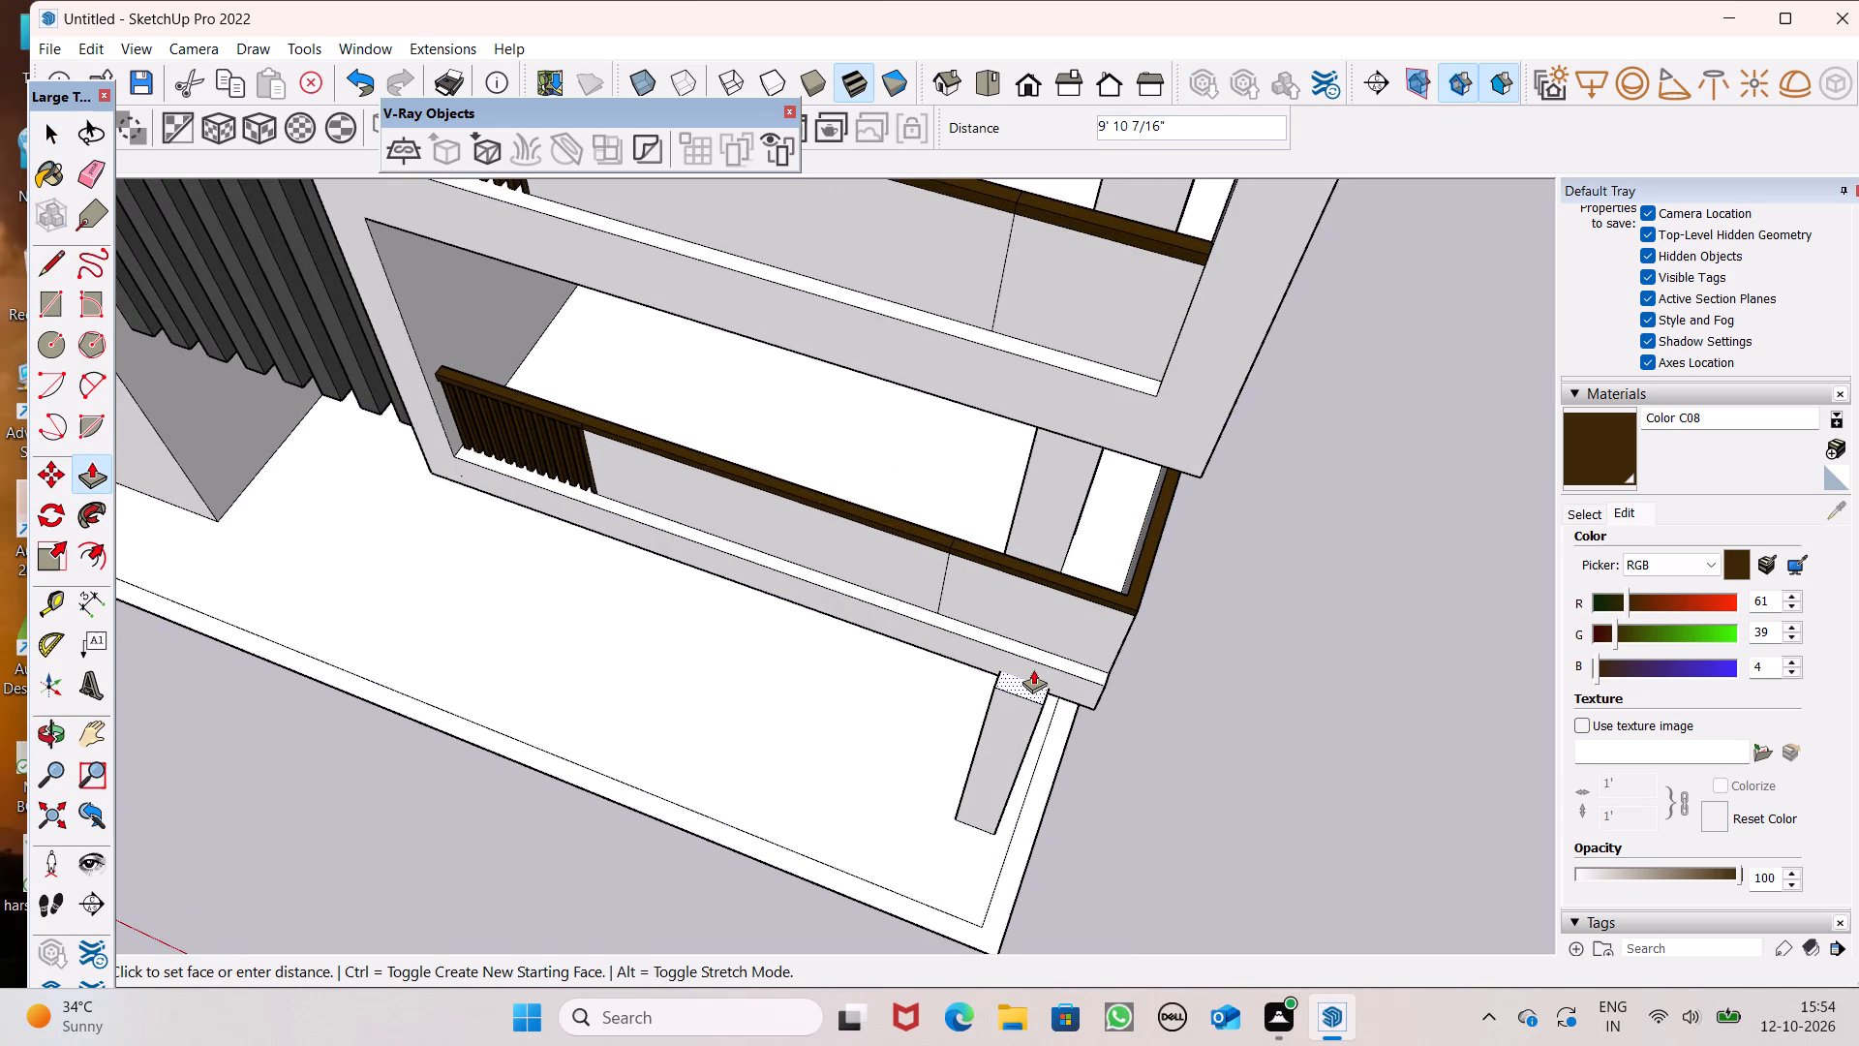
drag(1033, 669, 1033, 668)
middle_drag(1066, 678, 863, 396)
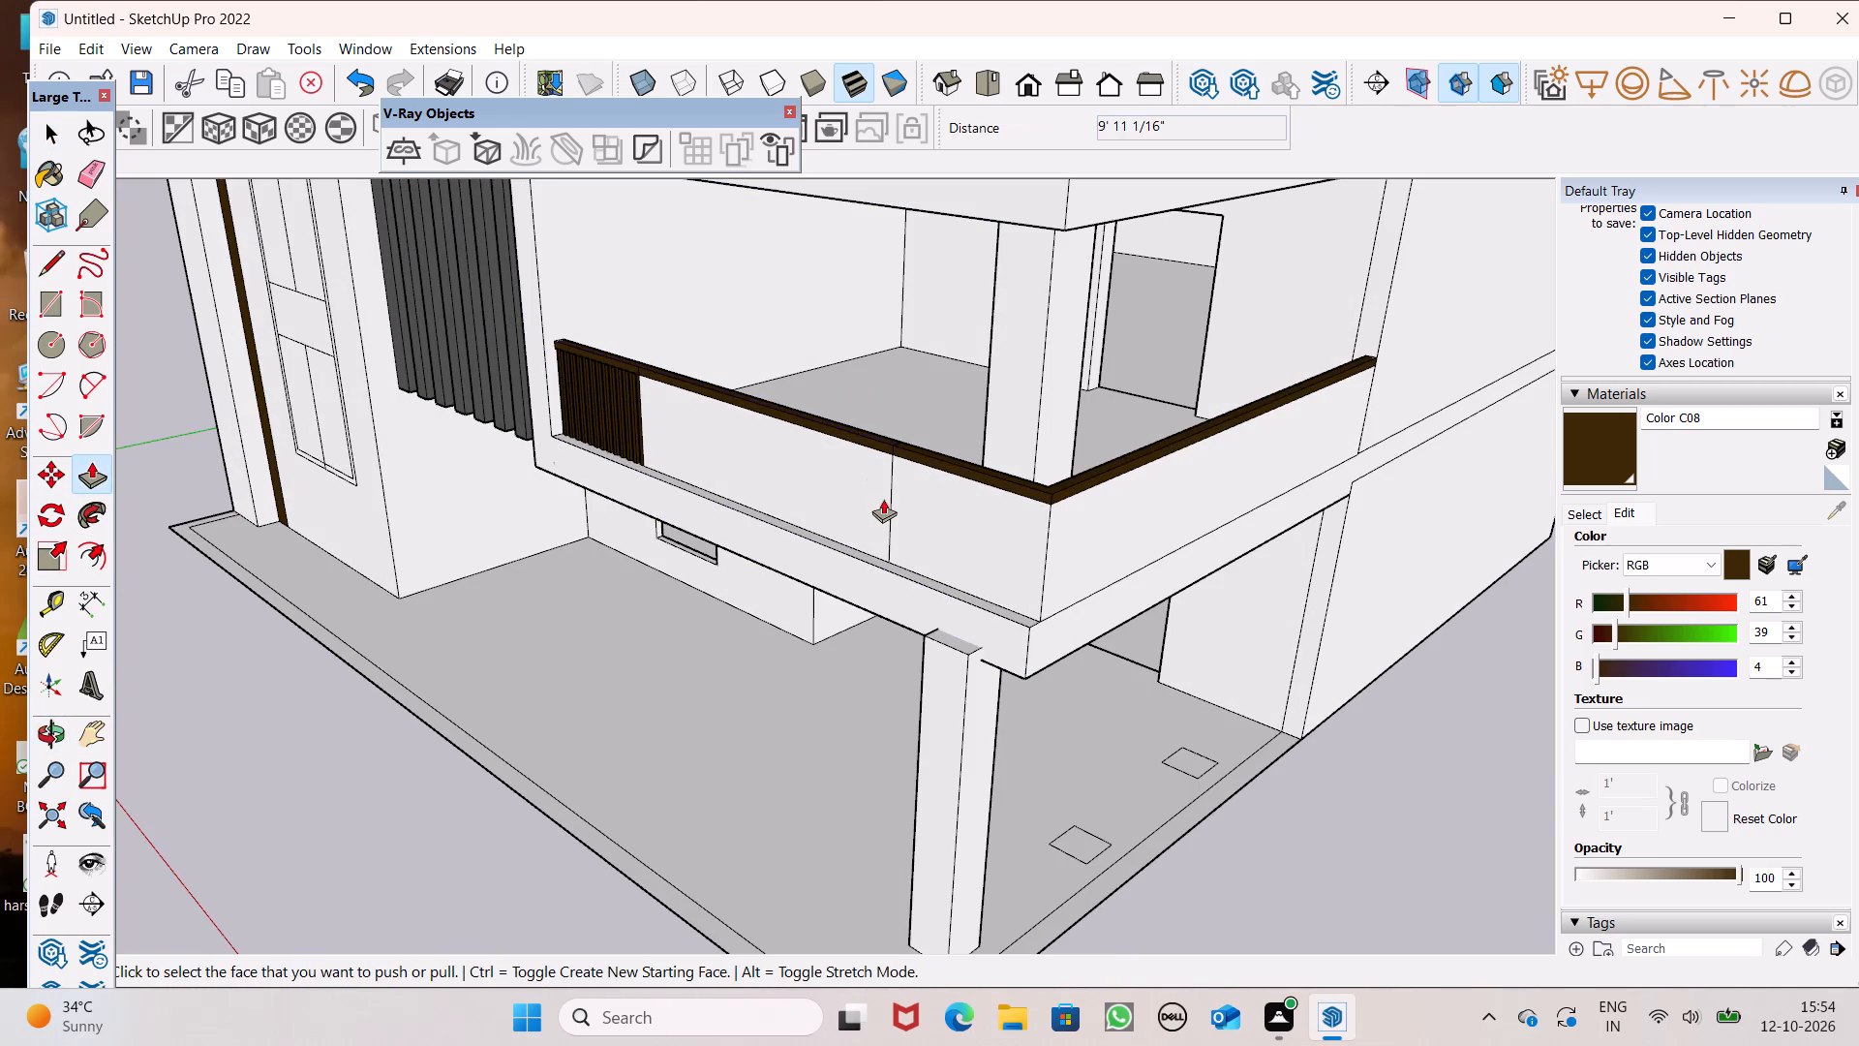
key(ctrl+z)
drag(948, 938, 1005, 664)
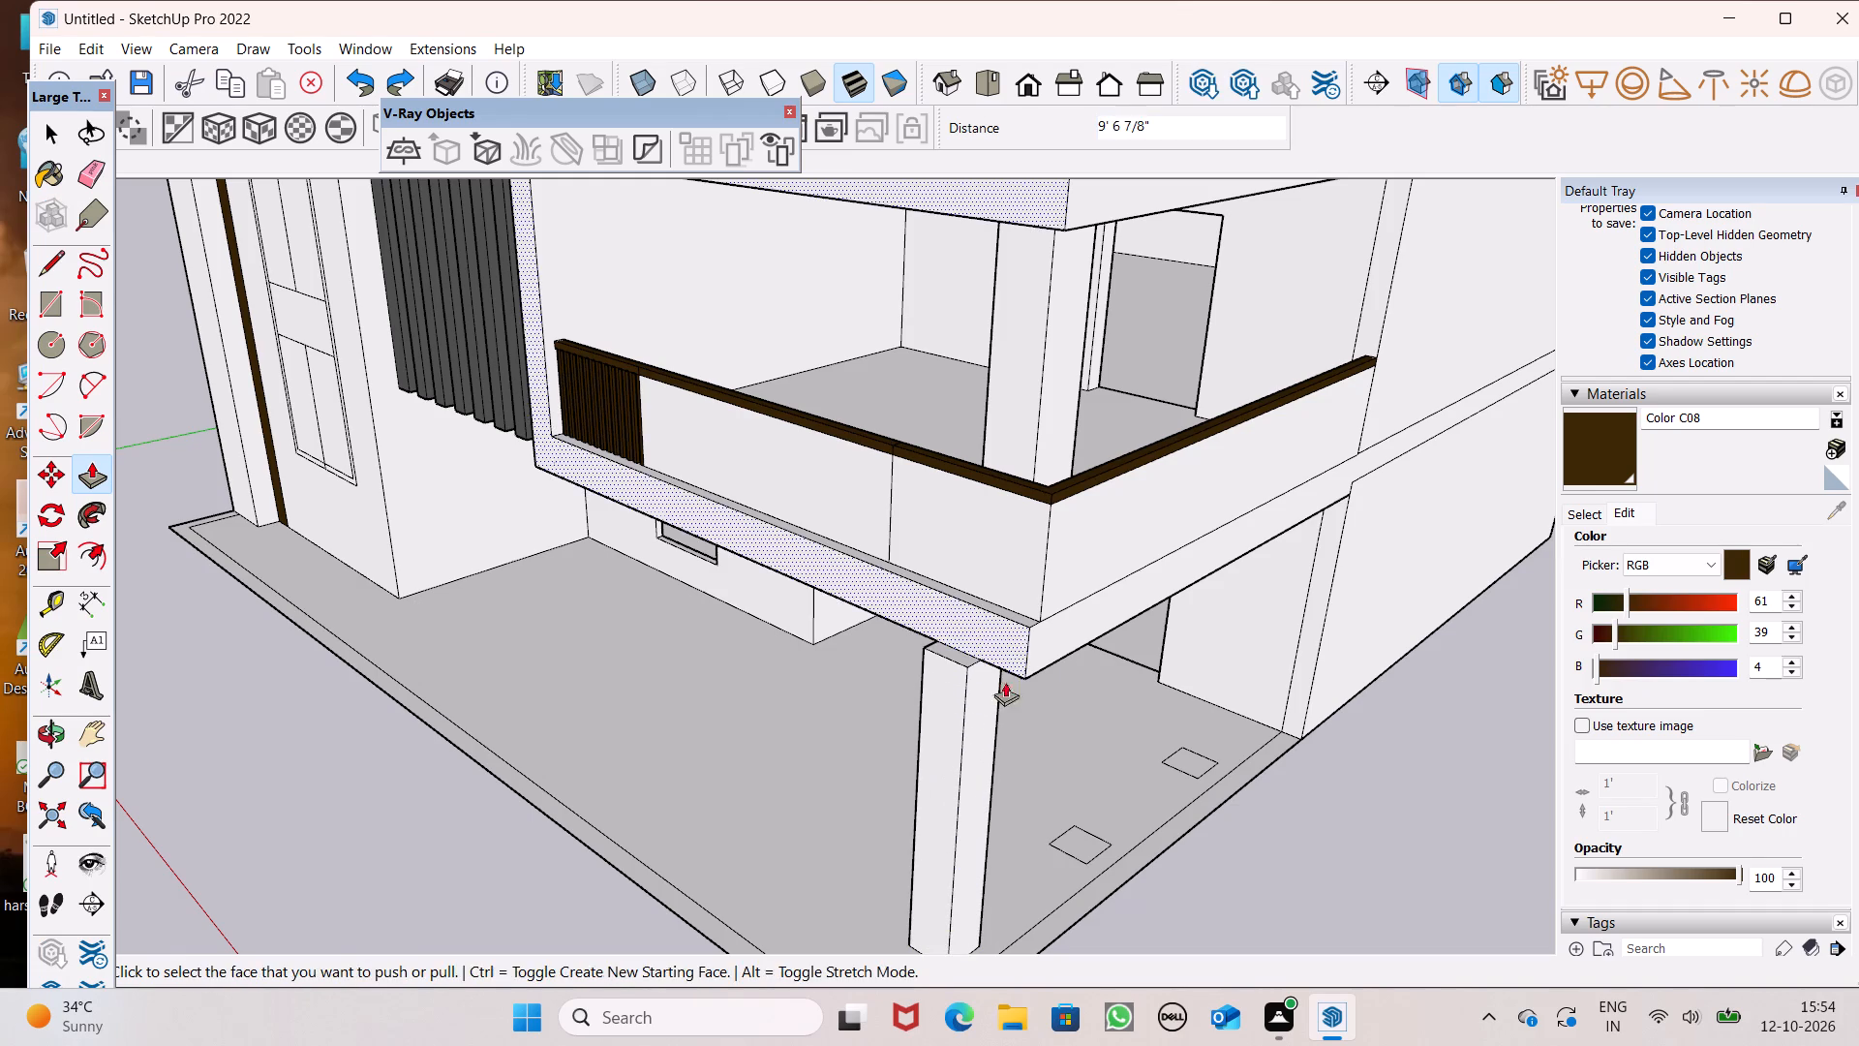
Widen the corner column by pulling its face toward the middle rectangle out about 6 11/16".
middle_drag(1016, 717, 831, 568)
scroll(894, 628, up, 1)
middle_drag(574, 715, 638, 747)
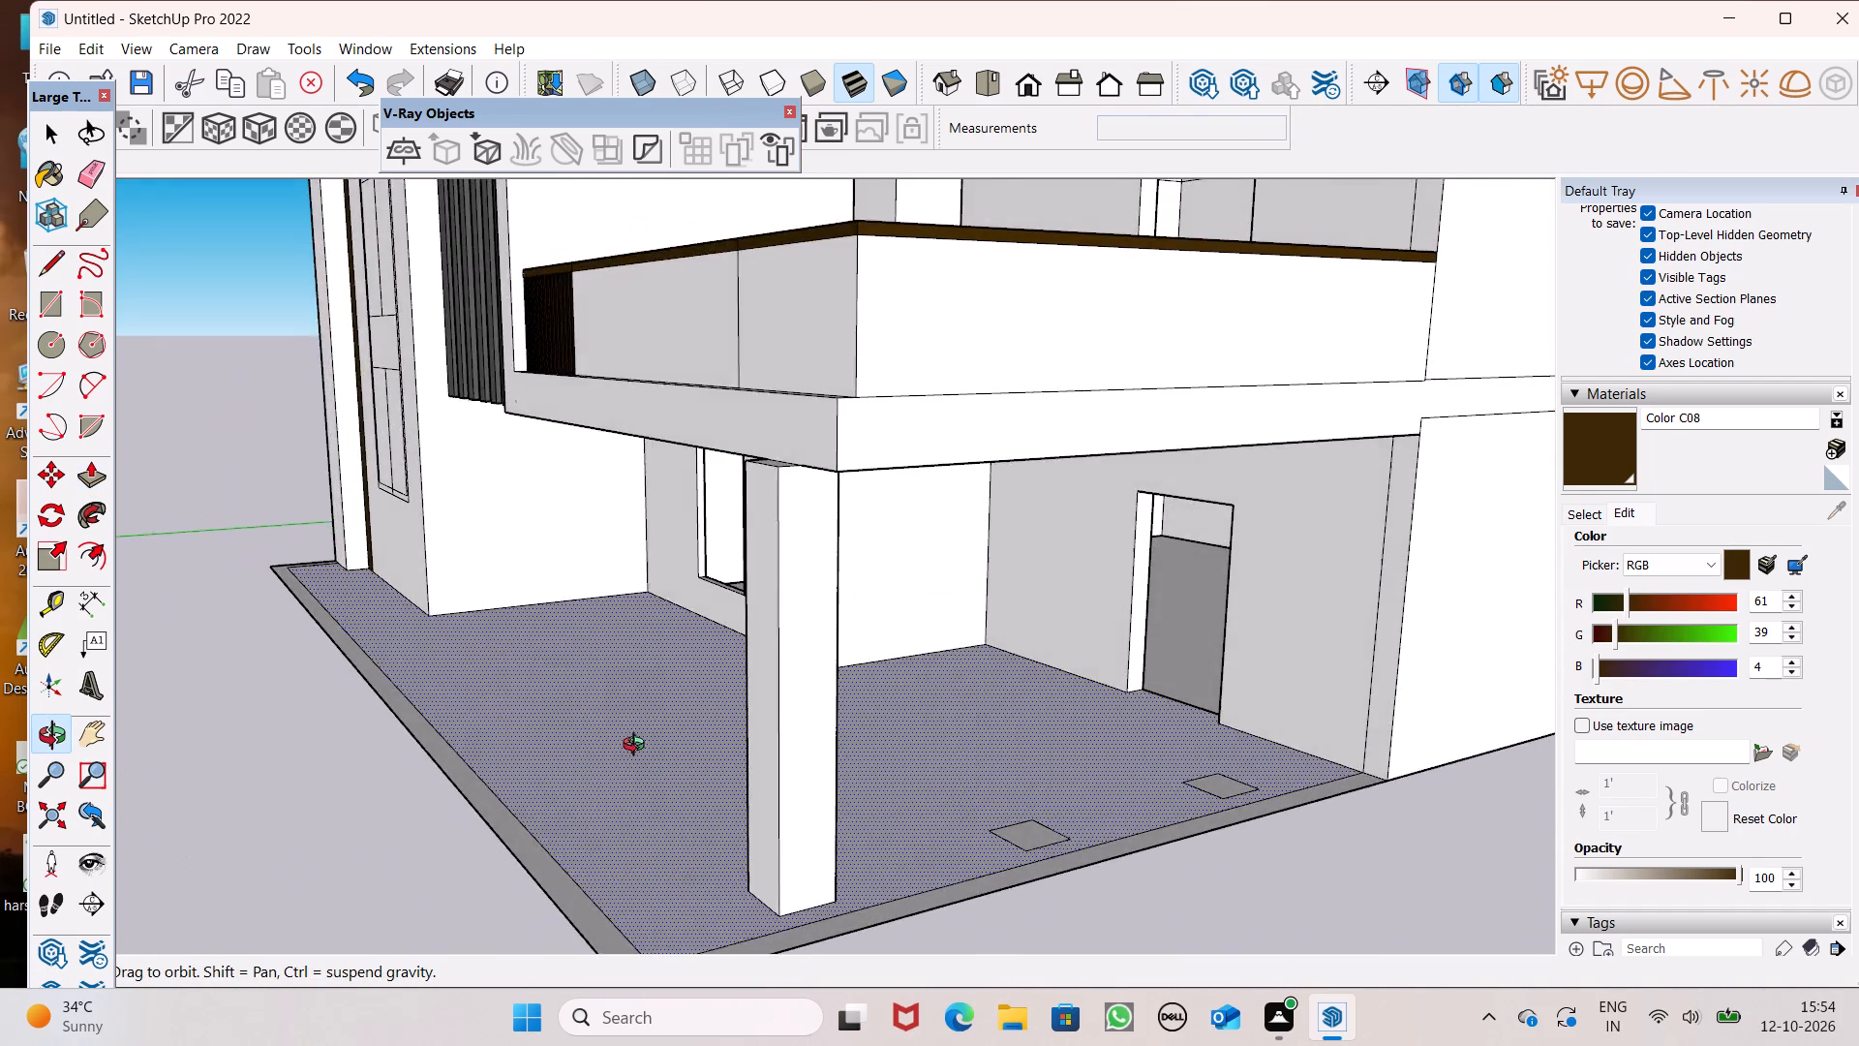
middle_drag(638, 747, 279, 720)
scroll(290, 644, up, 1)
drag(284, 646, 299, 661)
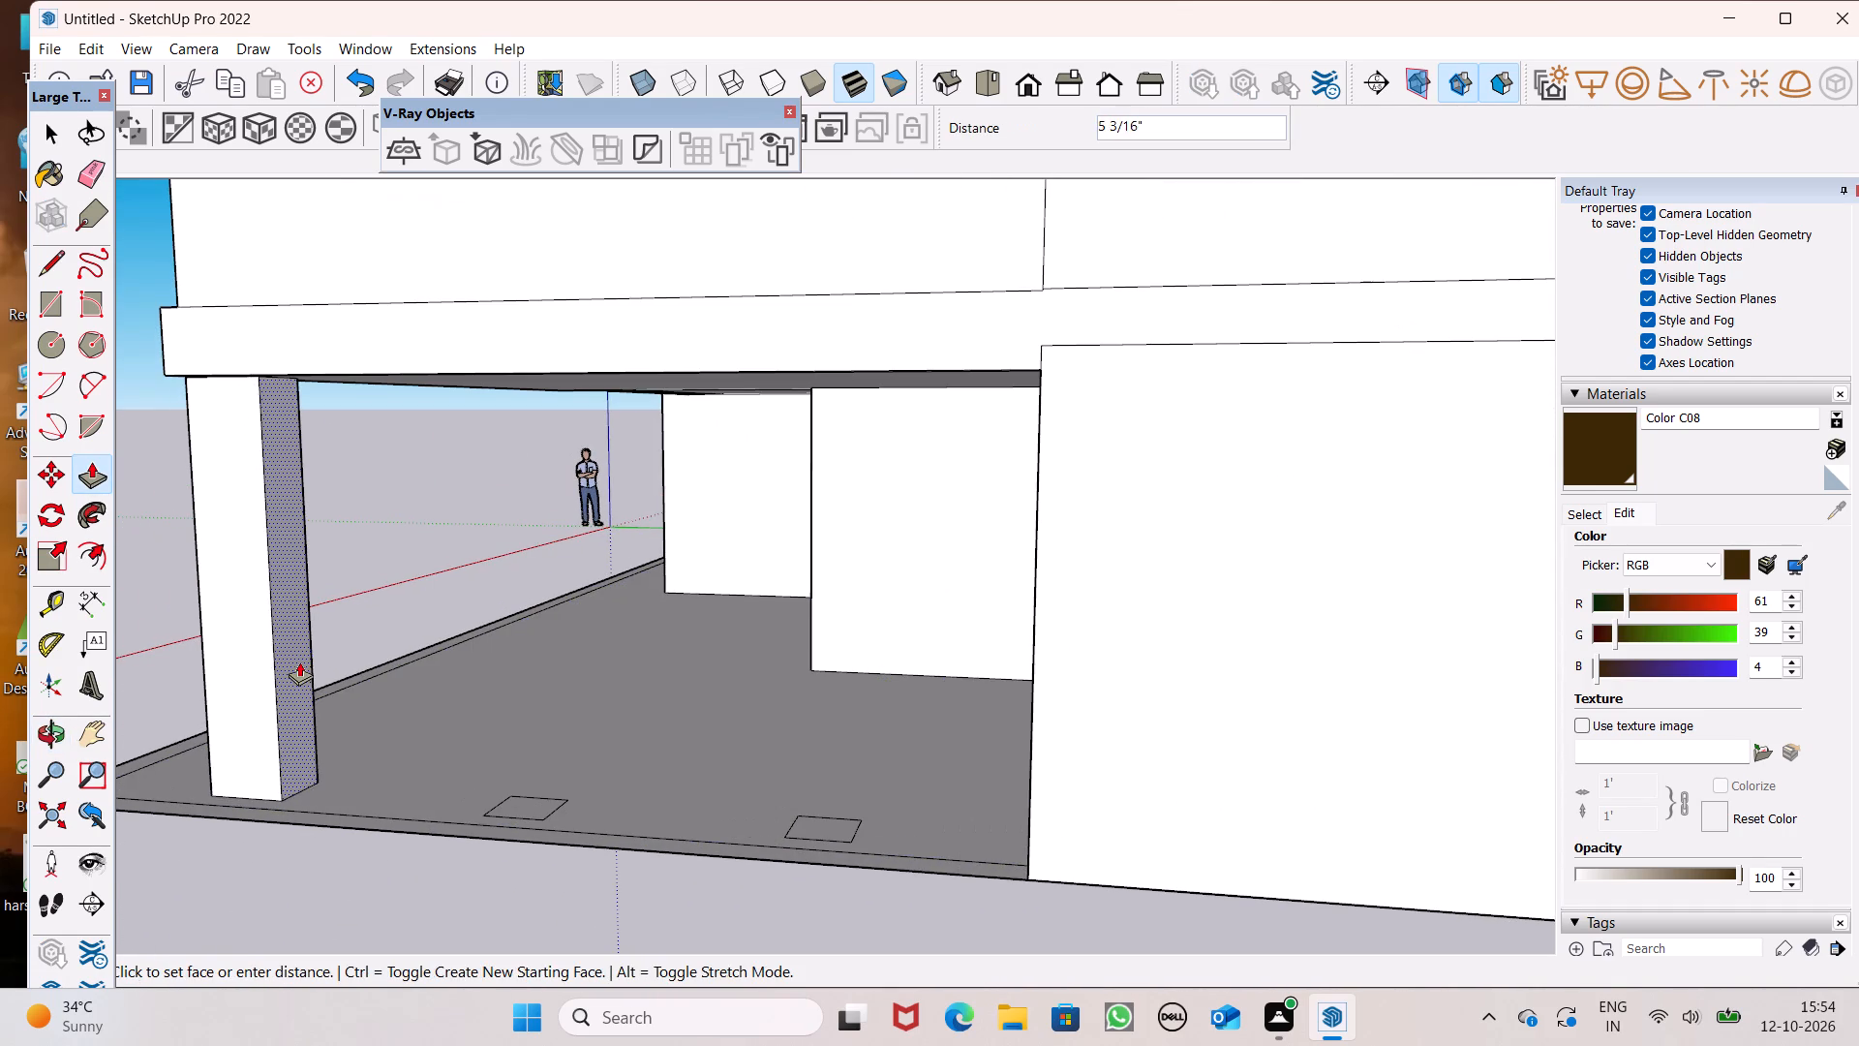
drag(299, 661, 303, 671)
Push the corner column's front face back about 6 3/4" under the balcony slab.
scroll(307, 660, down, 3)
middle_drag(311, 702, 711, 888)
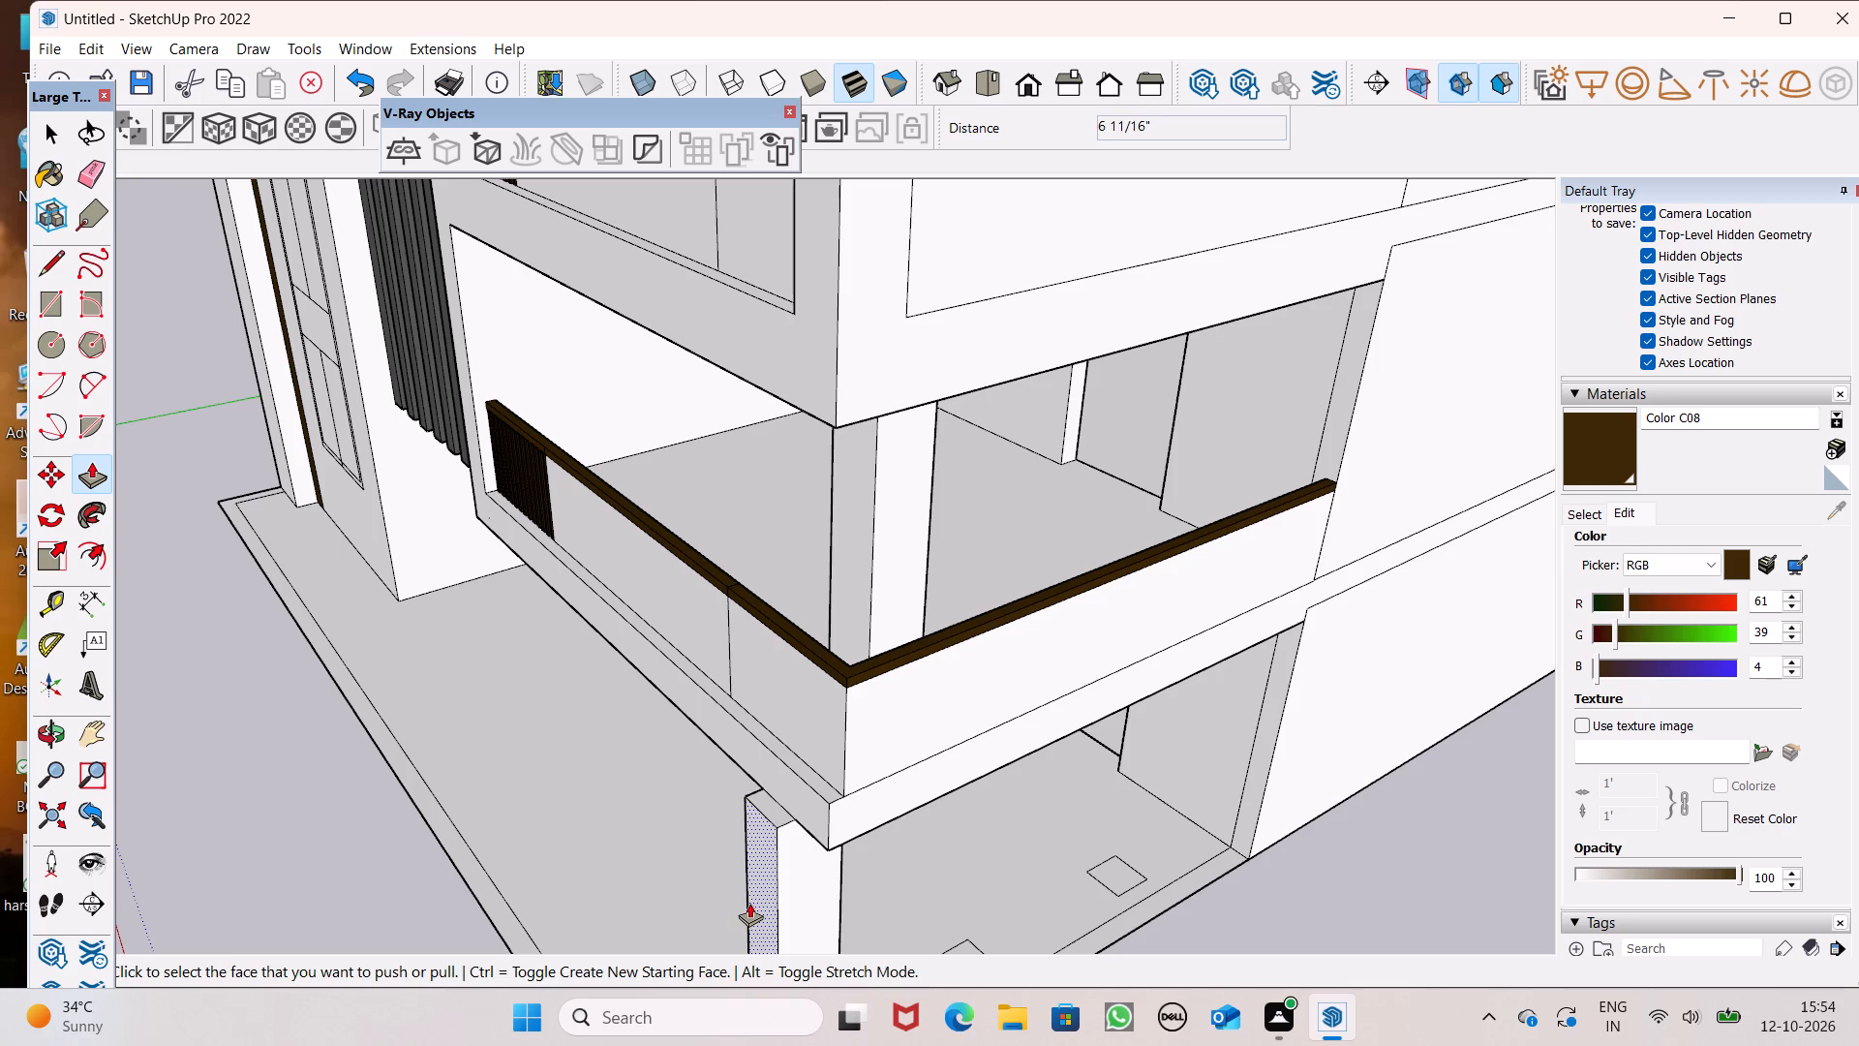
drag(749, 902, 770, 898)
Widen the corner column by another 6 1/4" or so on its face toward the middle rectangle.
scroll(733, 763, down, 6)
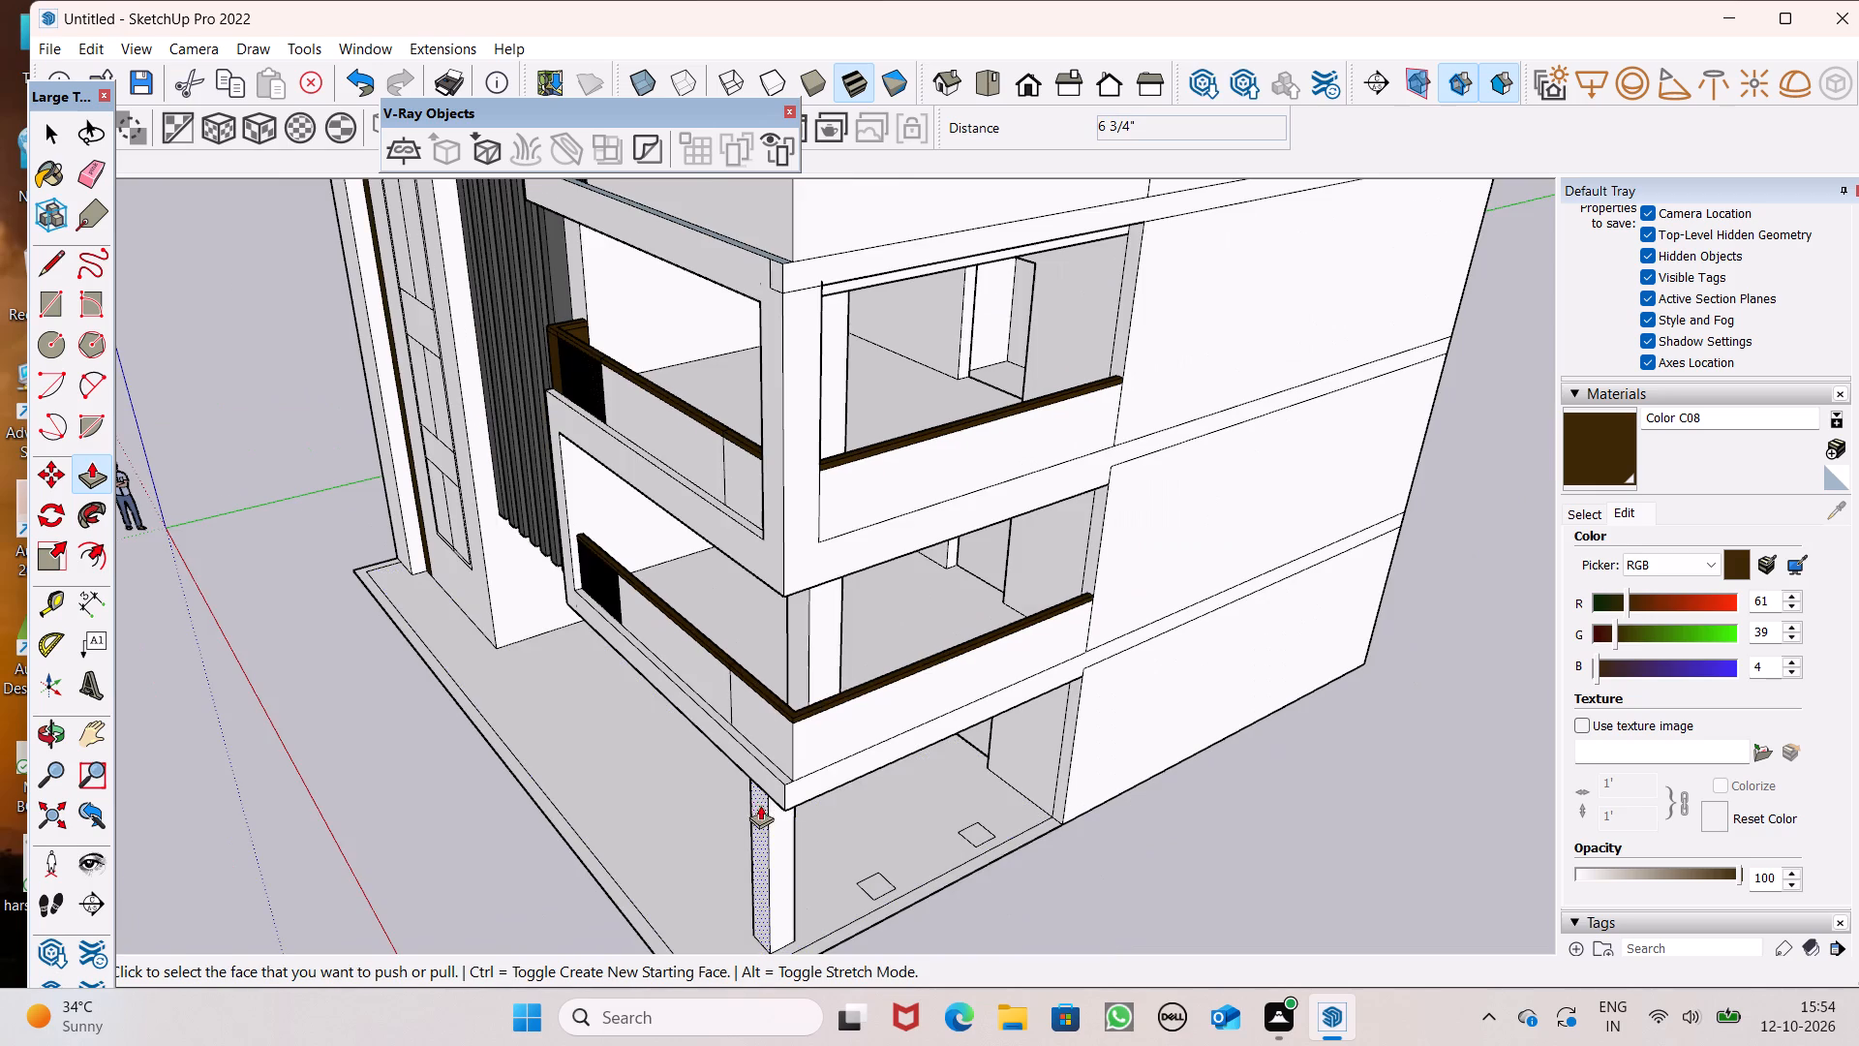
middle_drag(806, 886, 366, 825)
scroll(531, 806, up, 6)
drag(577, 809, 591, 830)
scroll(508, 752, down, 5)
Extrude the middle rectangle upward into a column about 8' 4" high.
middle_drag(562, 820, 801, 910)
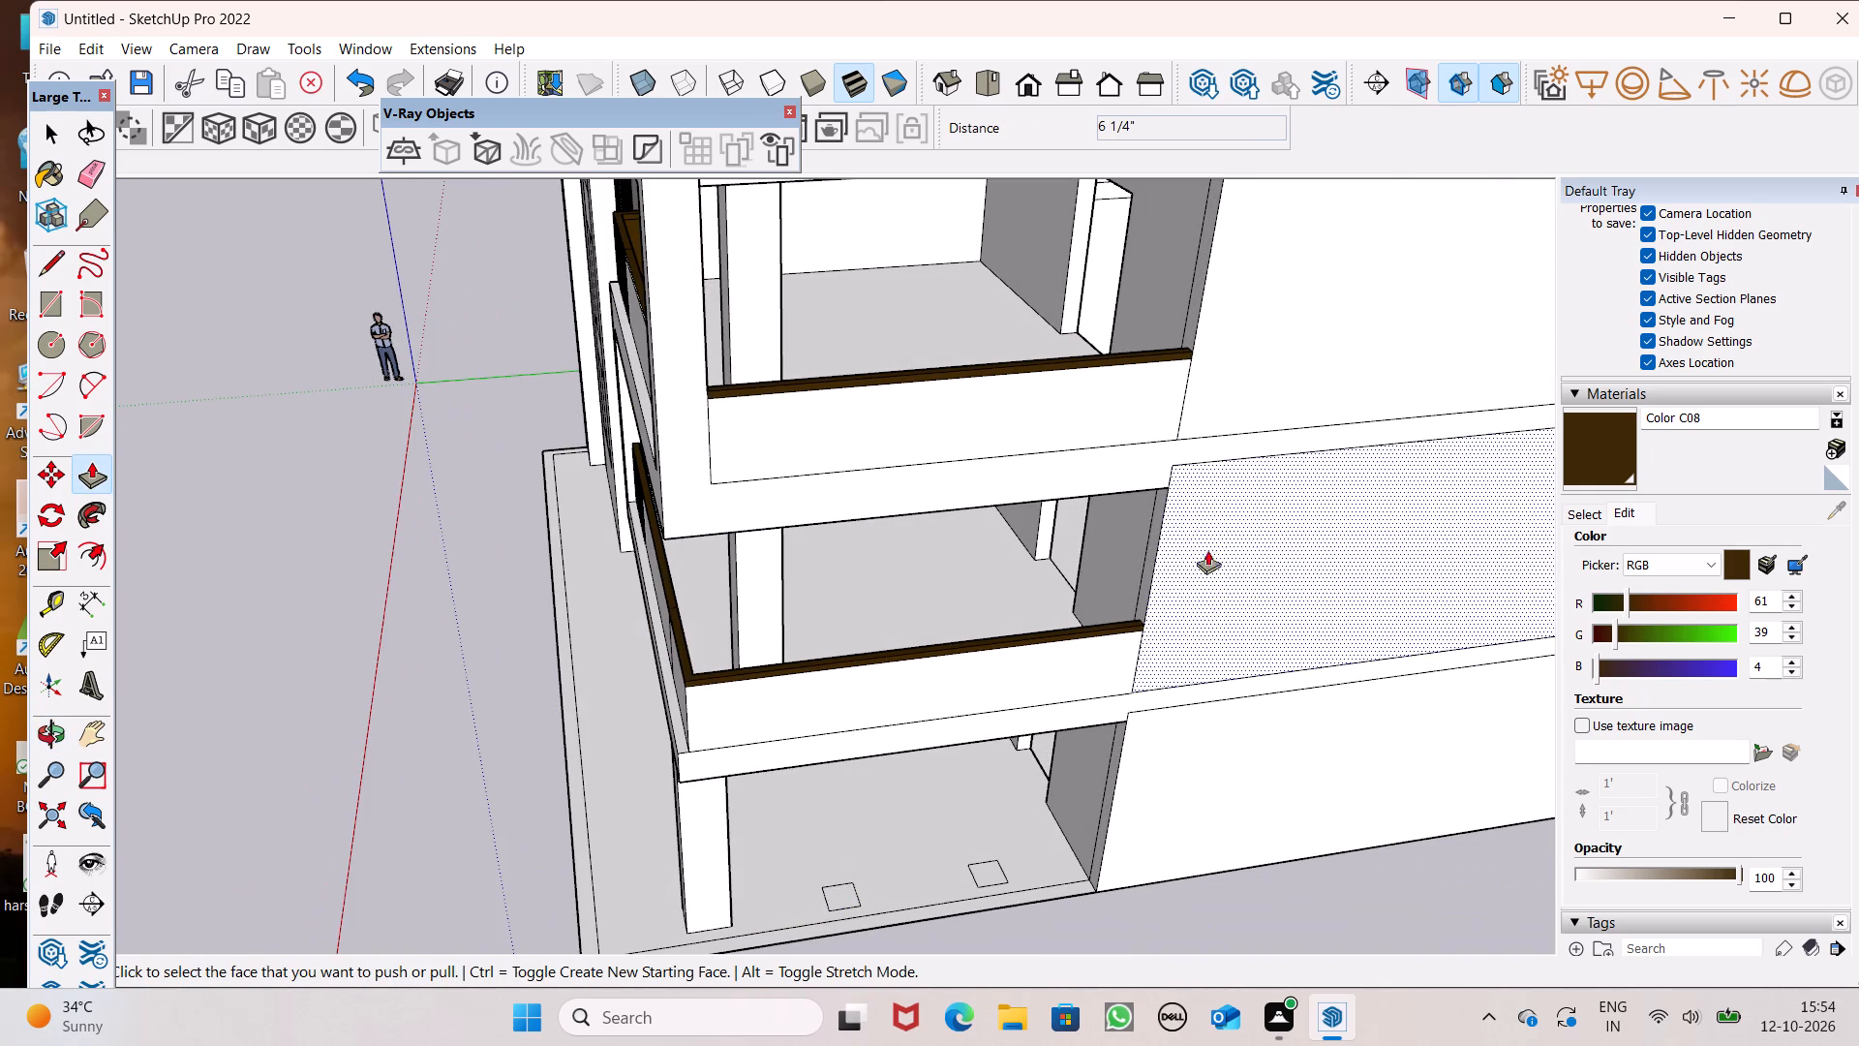
scroll(979, 749, up, 2)
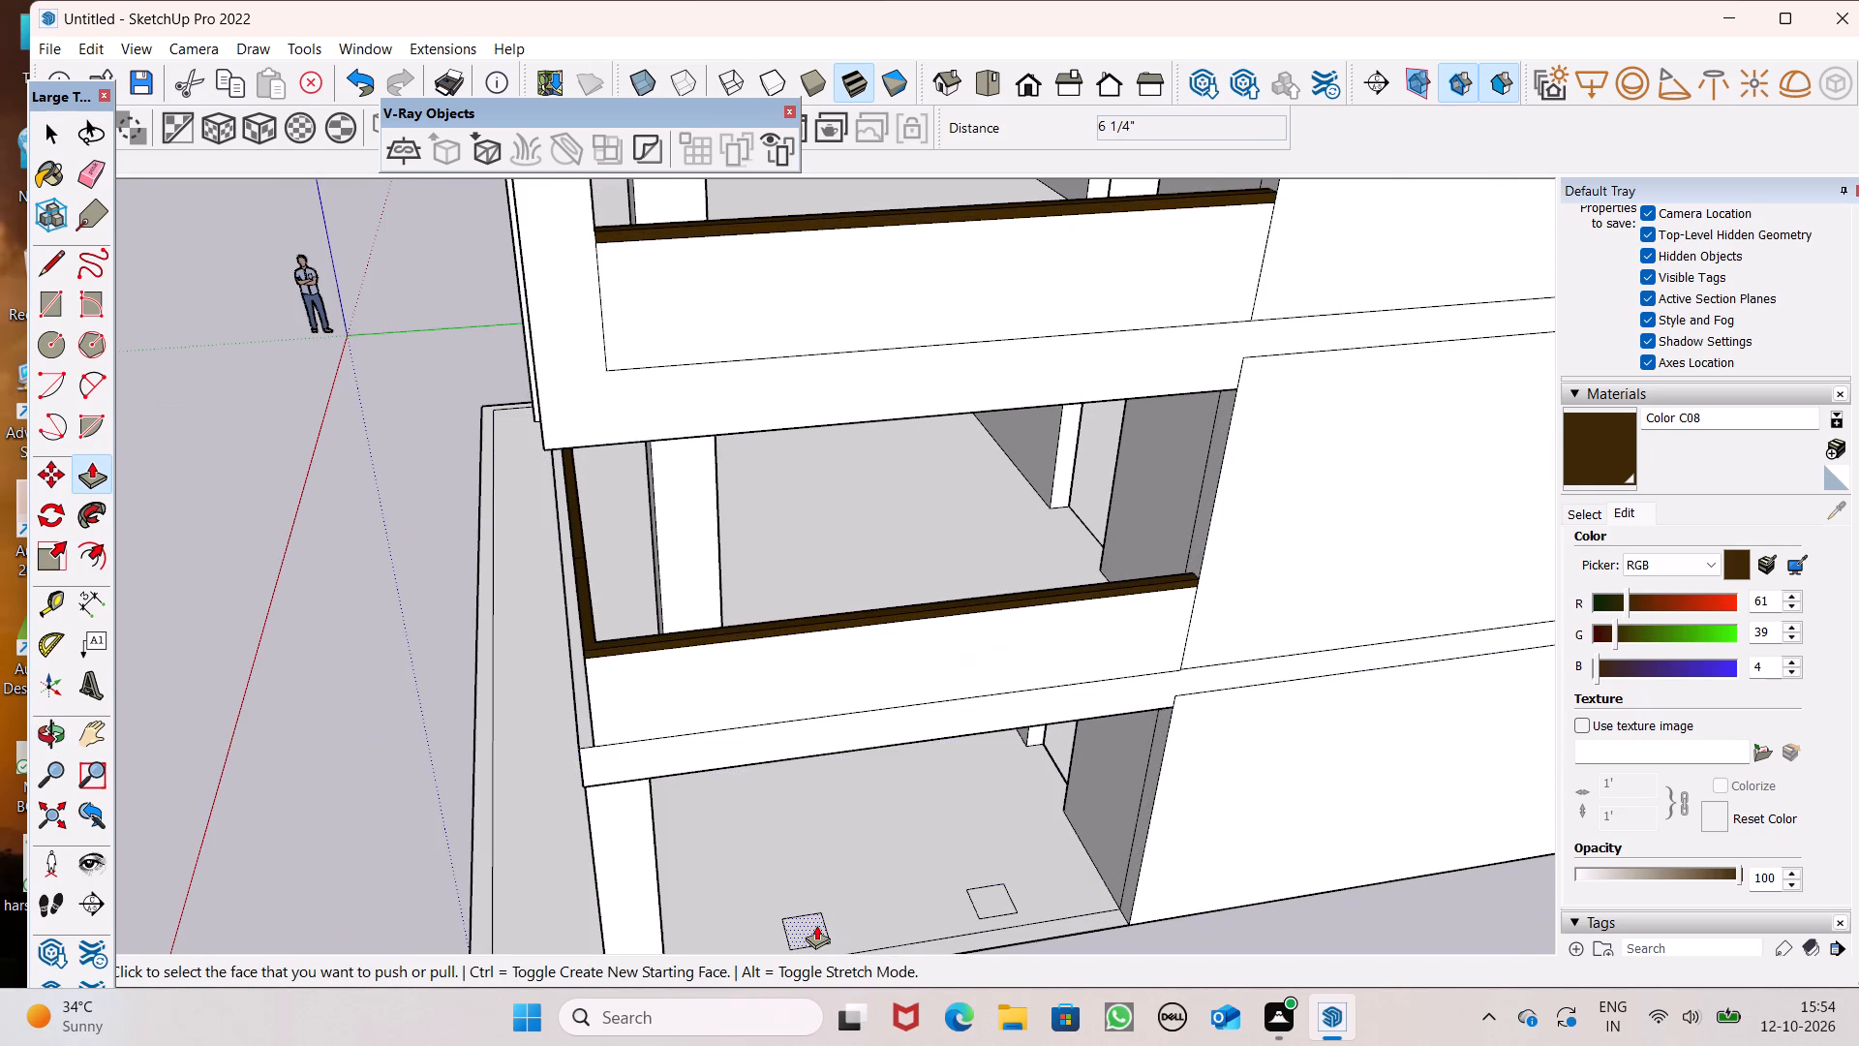
drag(808, 922, 804, 748)
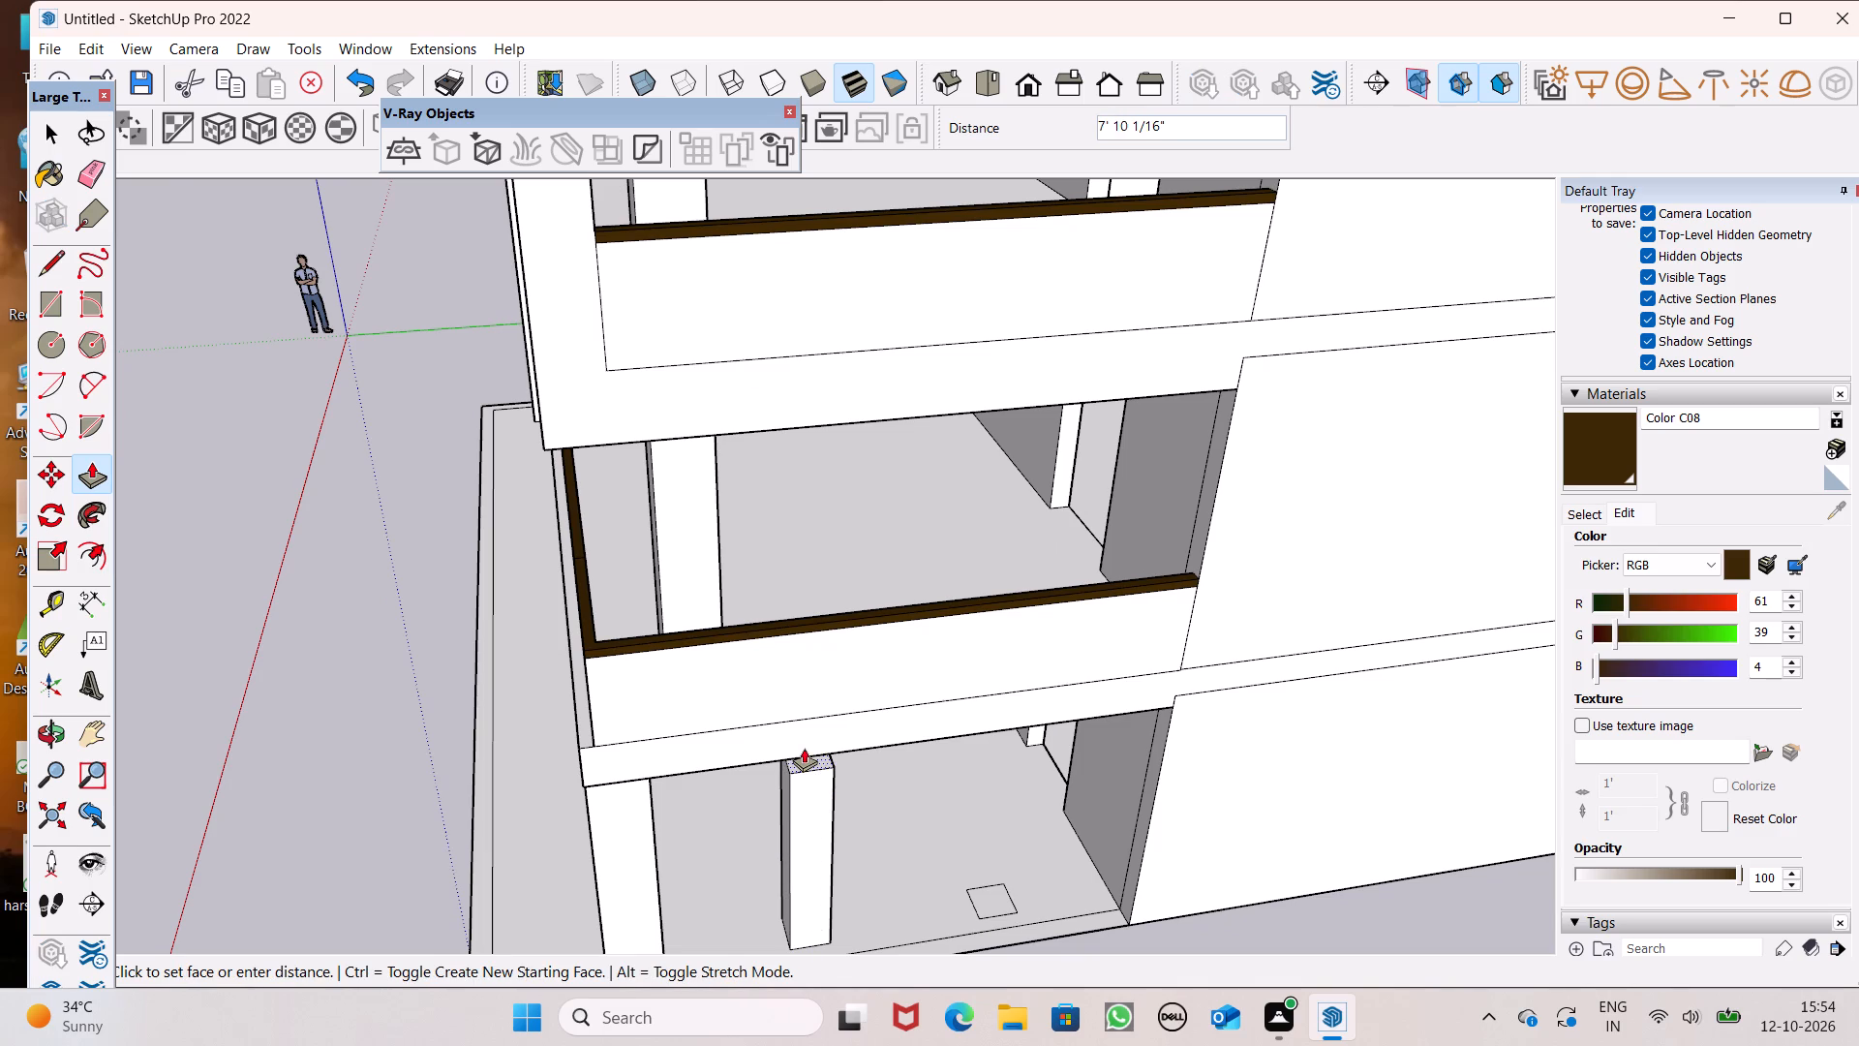
drag(804, 748, 802, 736)
Raise the middle column's top face by about 7" toward the balcony slab.
scroll(817, 834, up, 1)
middle_drag(817, 834, 907, 734)
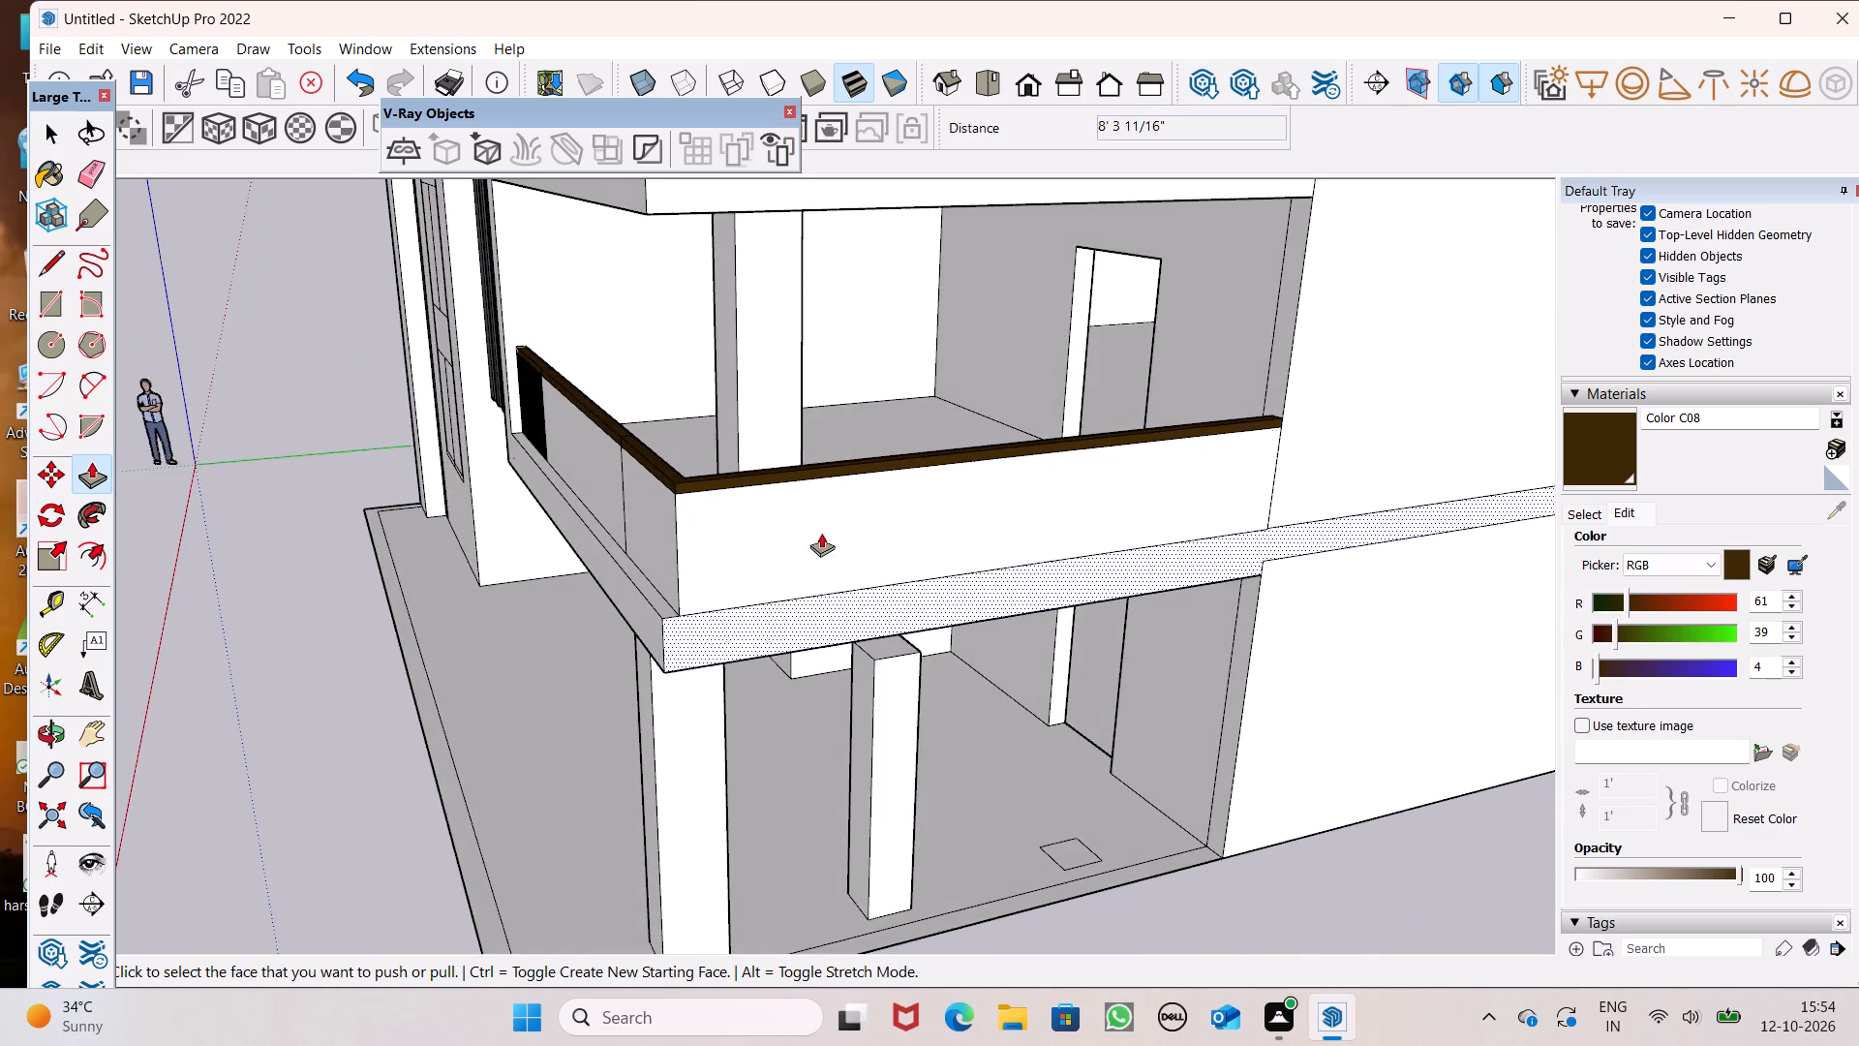
scroll(821, 532, up, 7)
scroll(993, 771, up, 4)
drag(923, 734, 929, 726)
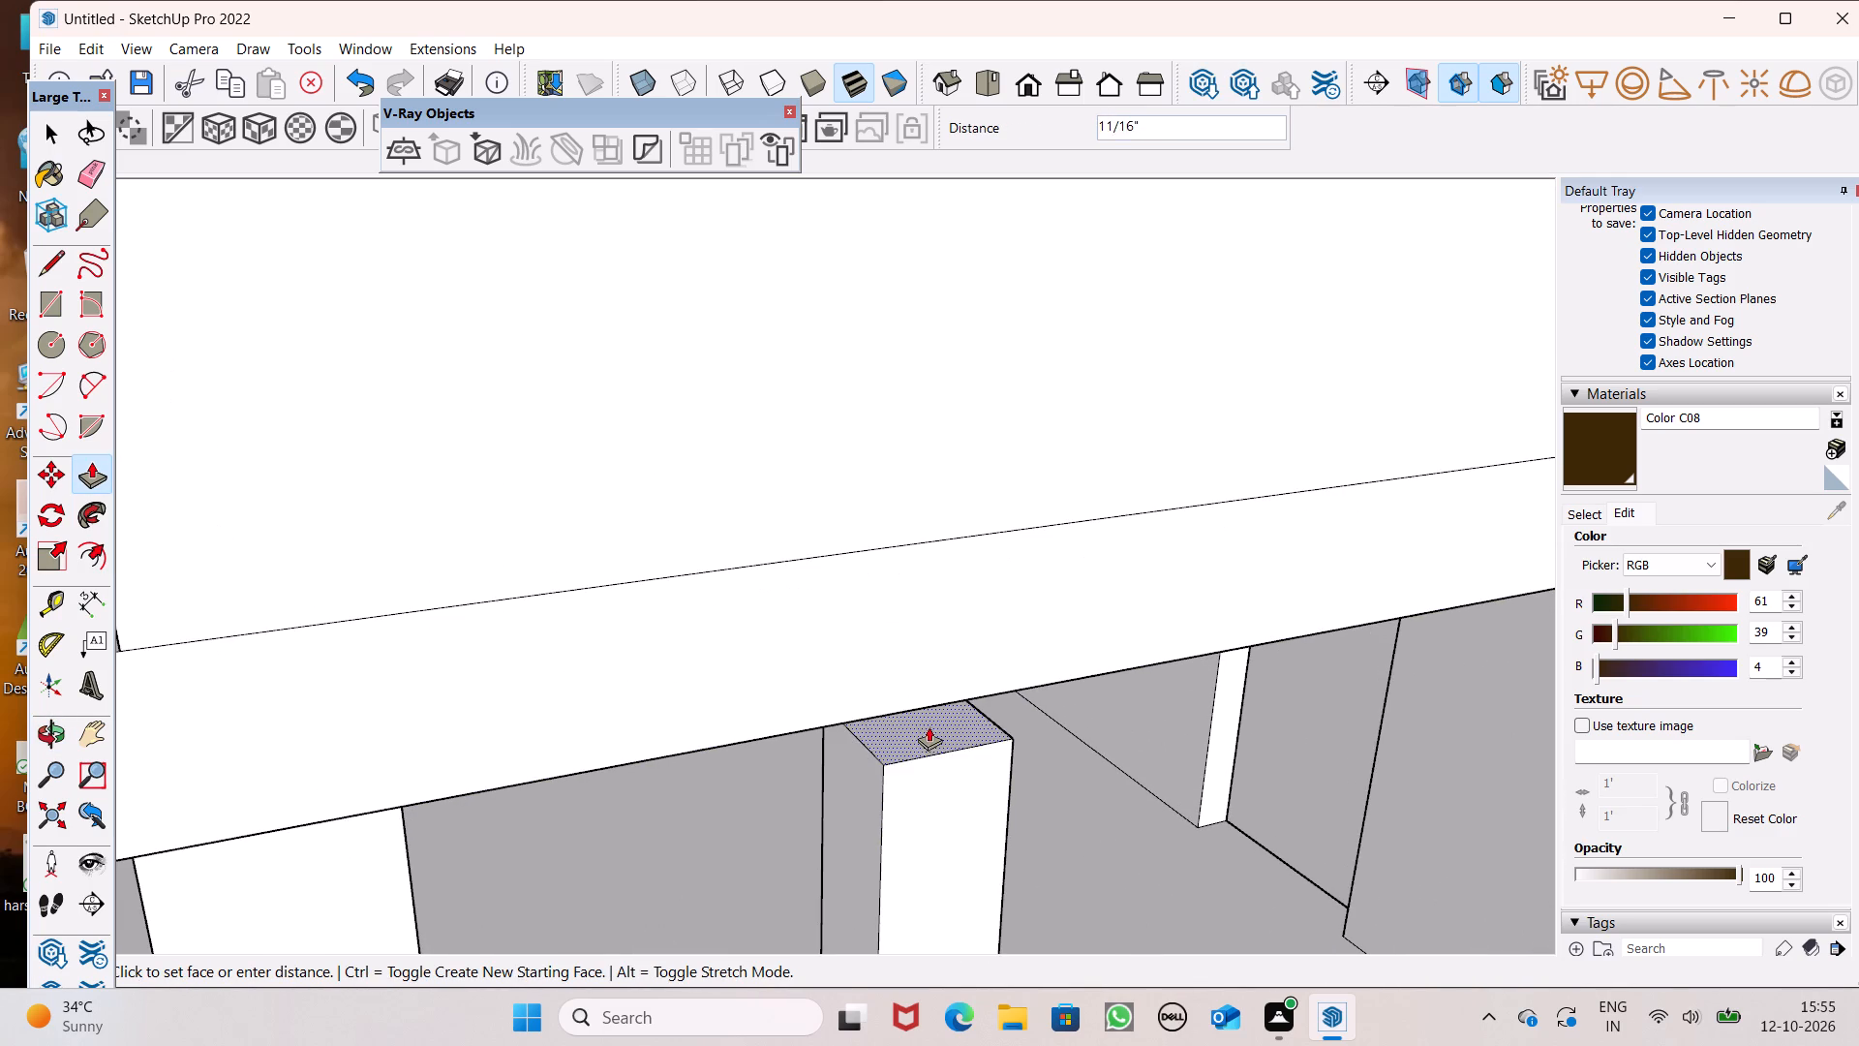
drag(929, 726, 933, 681)
Extend the middle column's top by about 8 1/4" up to the underside of the balcony slab.
scroll(904, 675, down, 4)
scroll(1011, 556, down, 4)
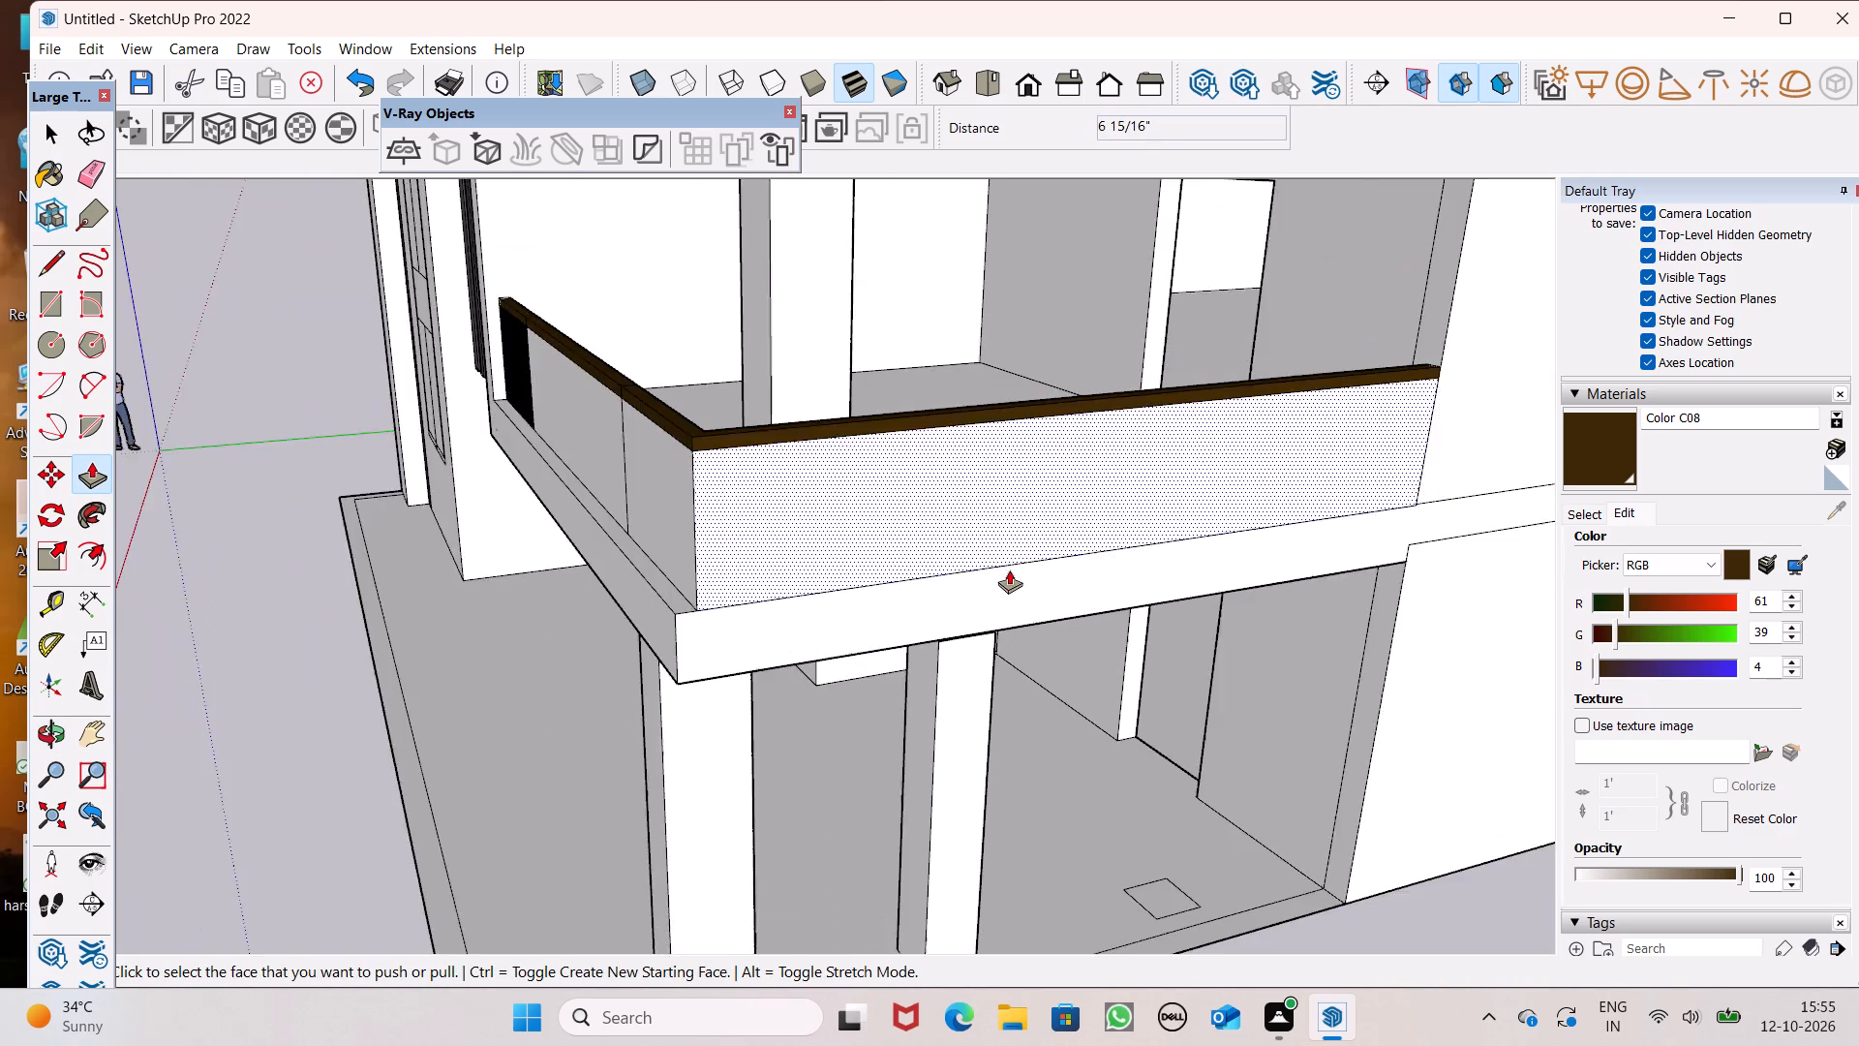
scroll(1009, 569, down, 4)
scroll(1009, 569, up, 1)
scroll(1007, 570, down, 1)
middle_drag(1062, 754, 832, 724)
scroll(880, 575, down, 3)
middle_drag(862, 727, 701, 651)
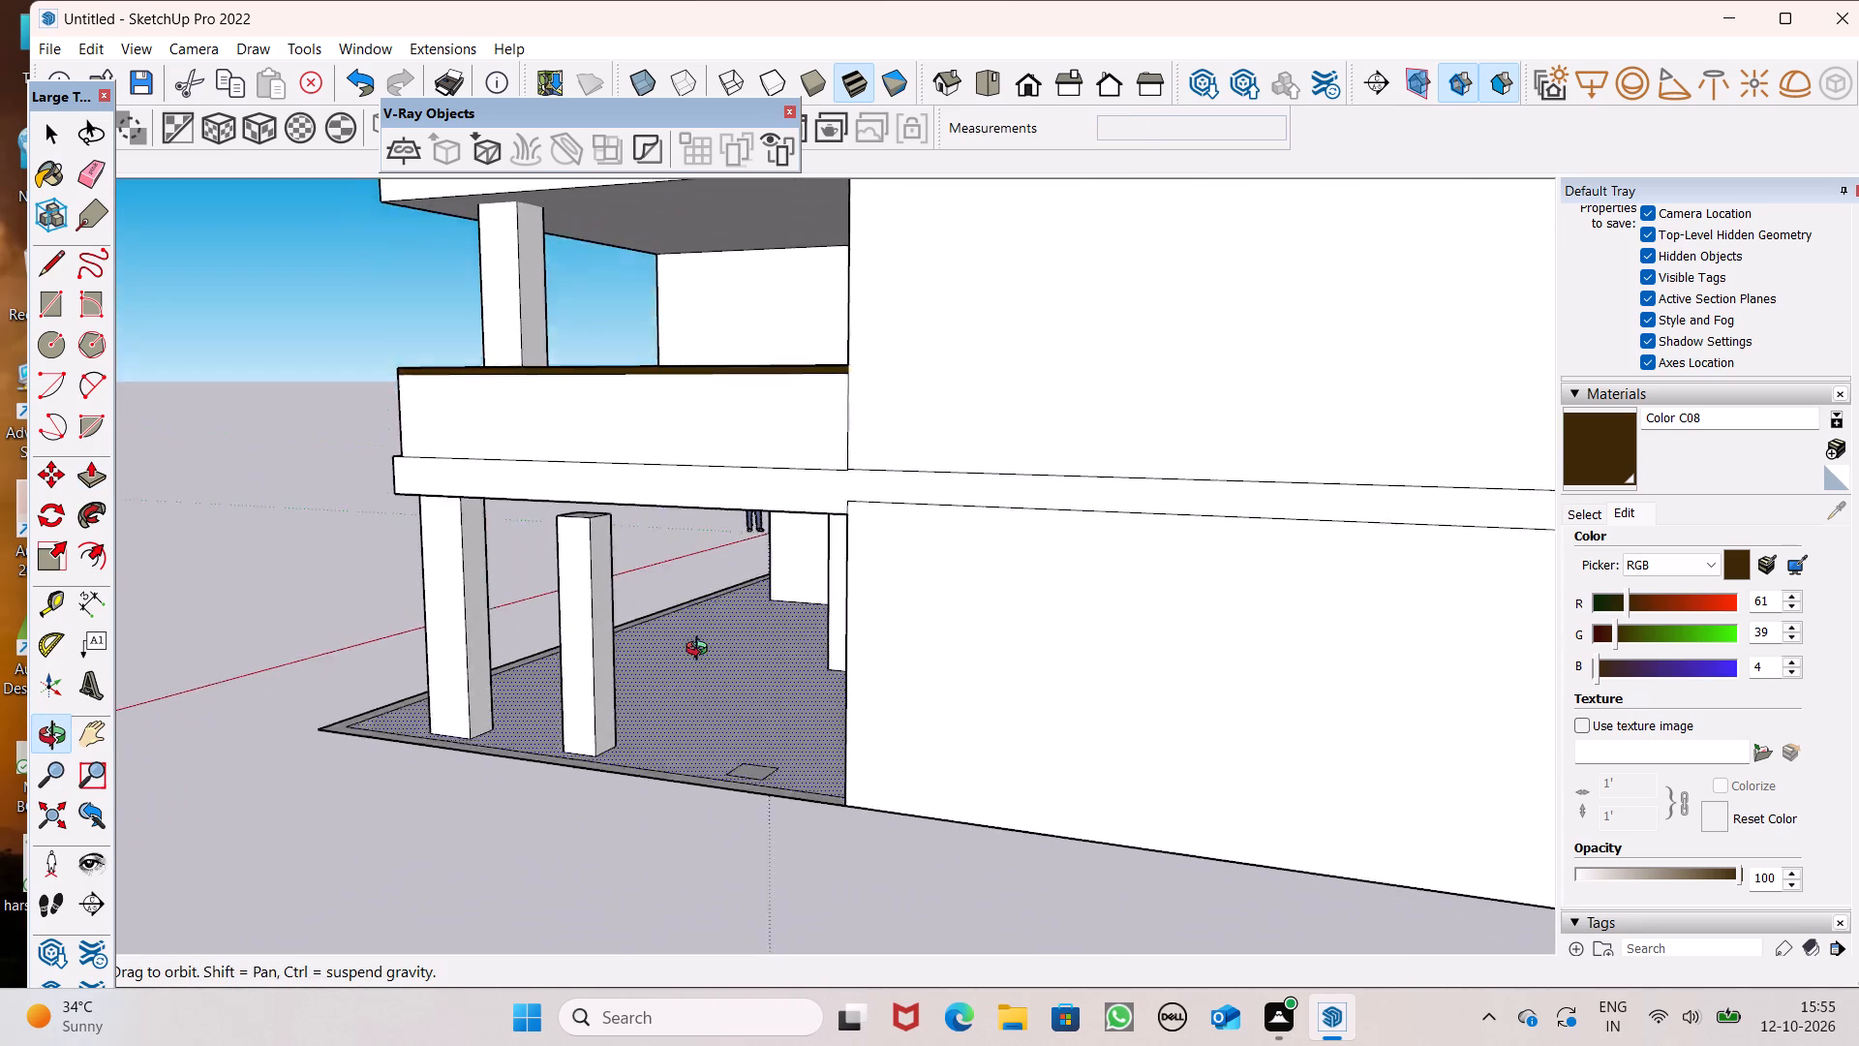
middle_drag(701, 651, 695, 628)
scroll(537, 505, up, 8)
scroll(624, 518, down, 1)
middle_drag(796, 447, 815, 470)
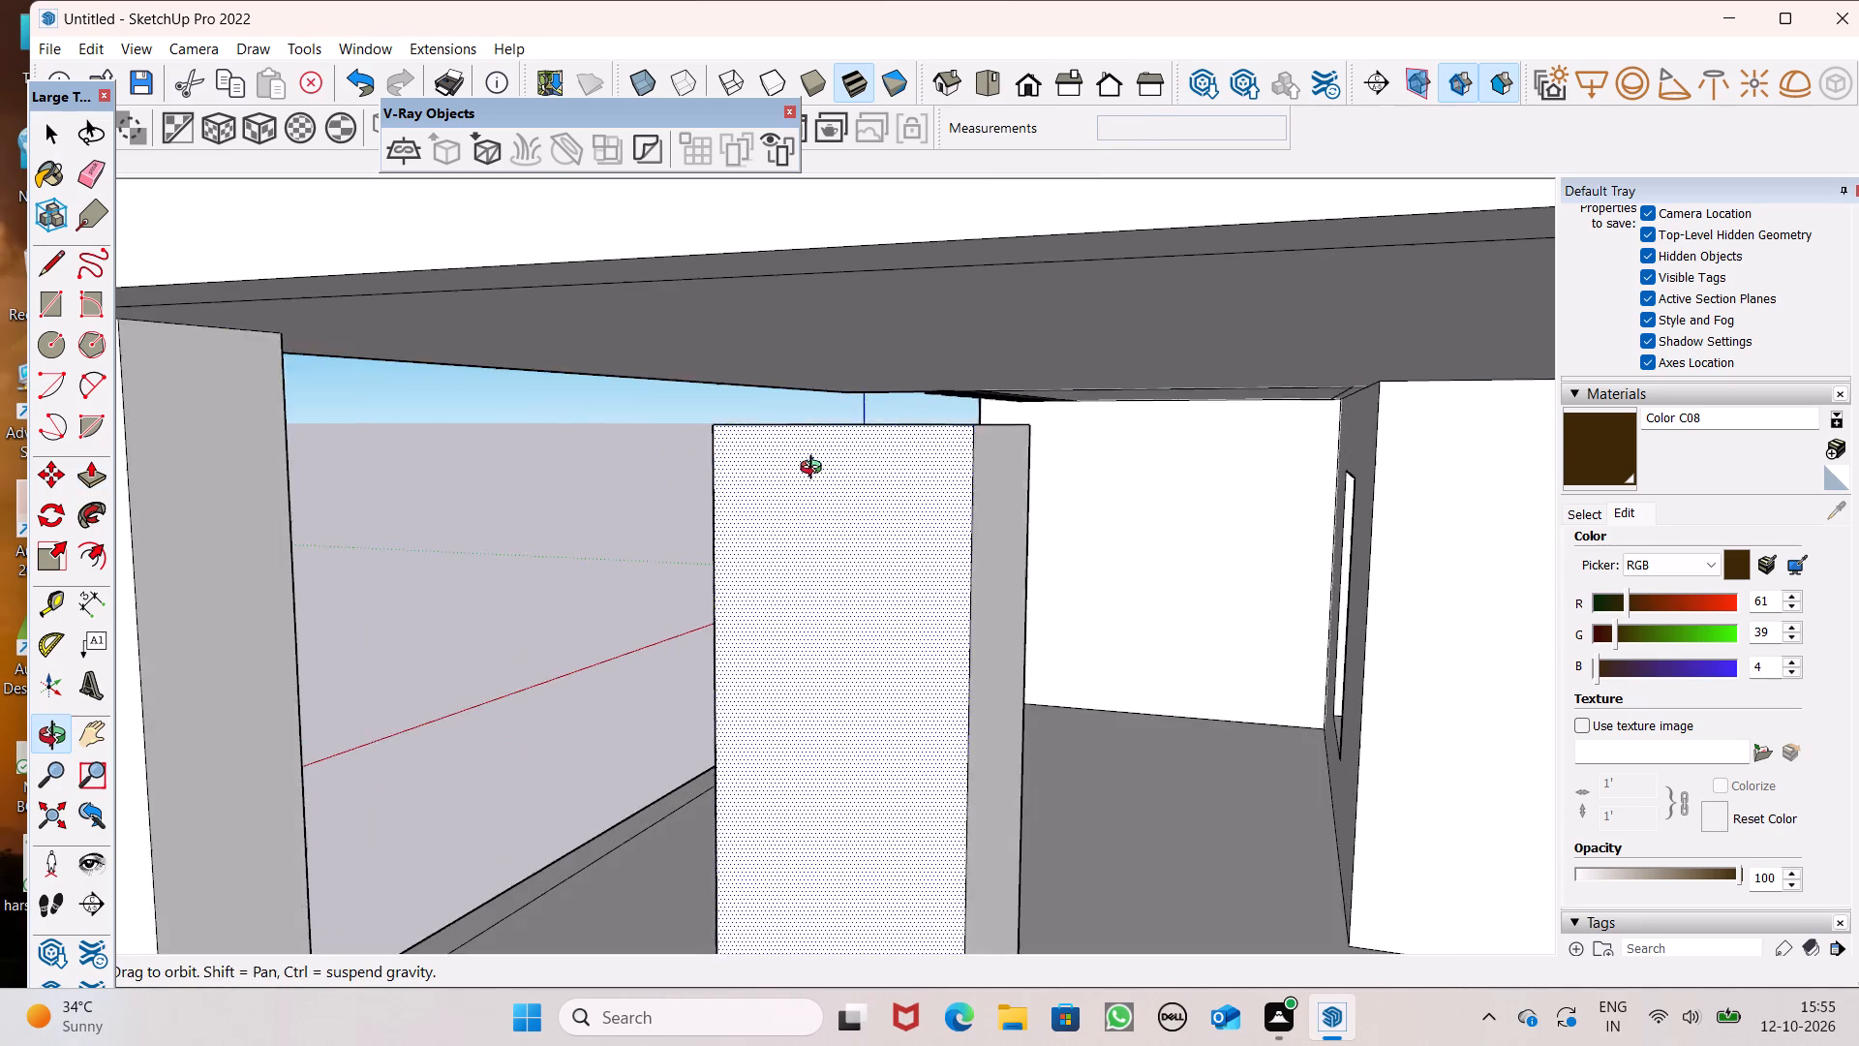
middle_drag(815, 470, 827, 502)
drag(850, 446, 839, 315)
Widen the middle column by pulling its face toward the side wall out about 2 11/16".
scroll(756, 433, down, 5)
middle_drag(847, 476, 786, 286)
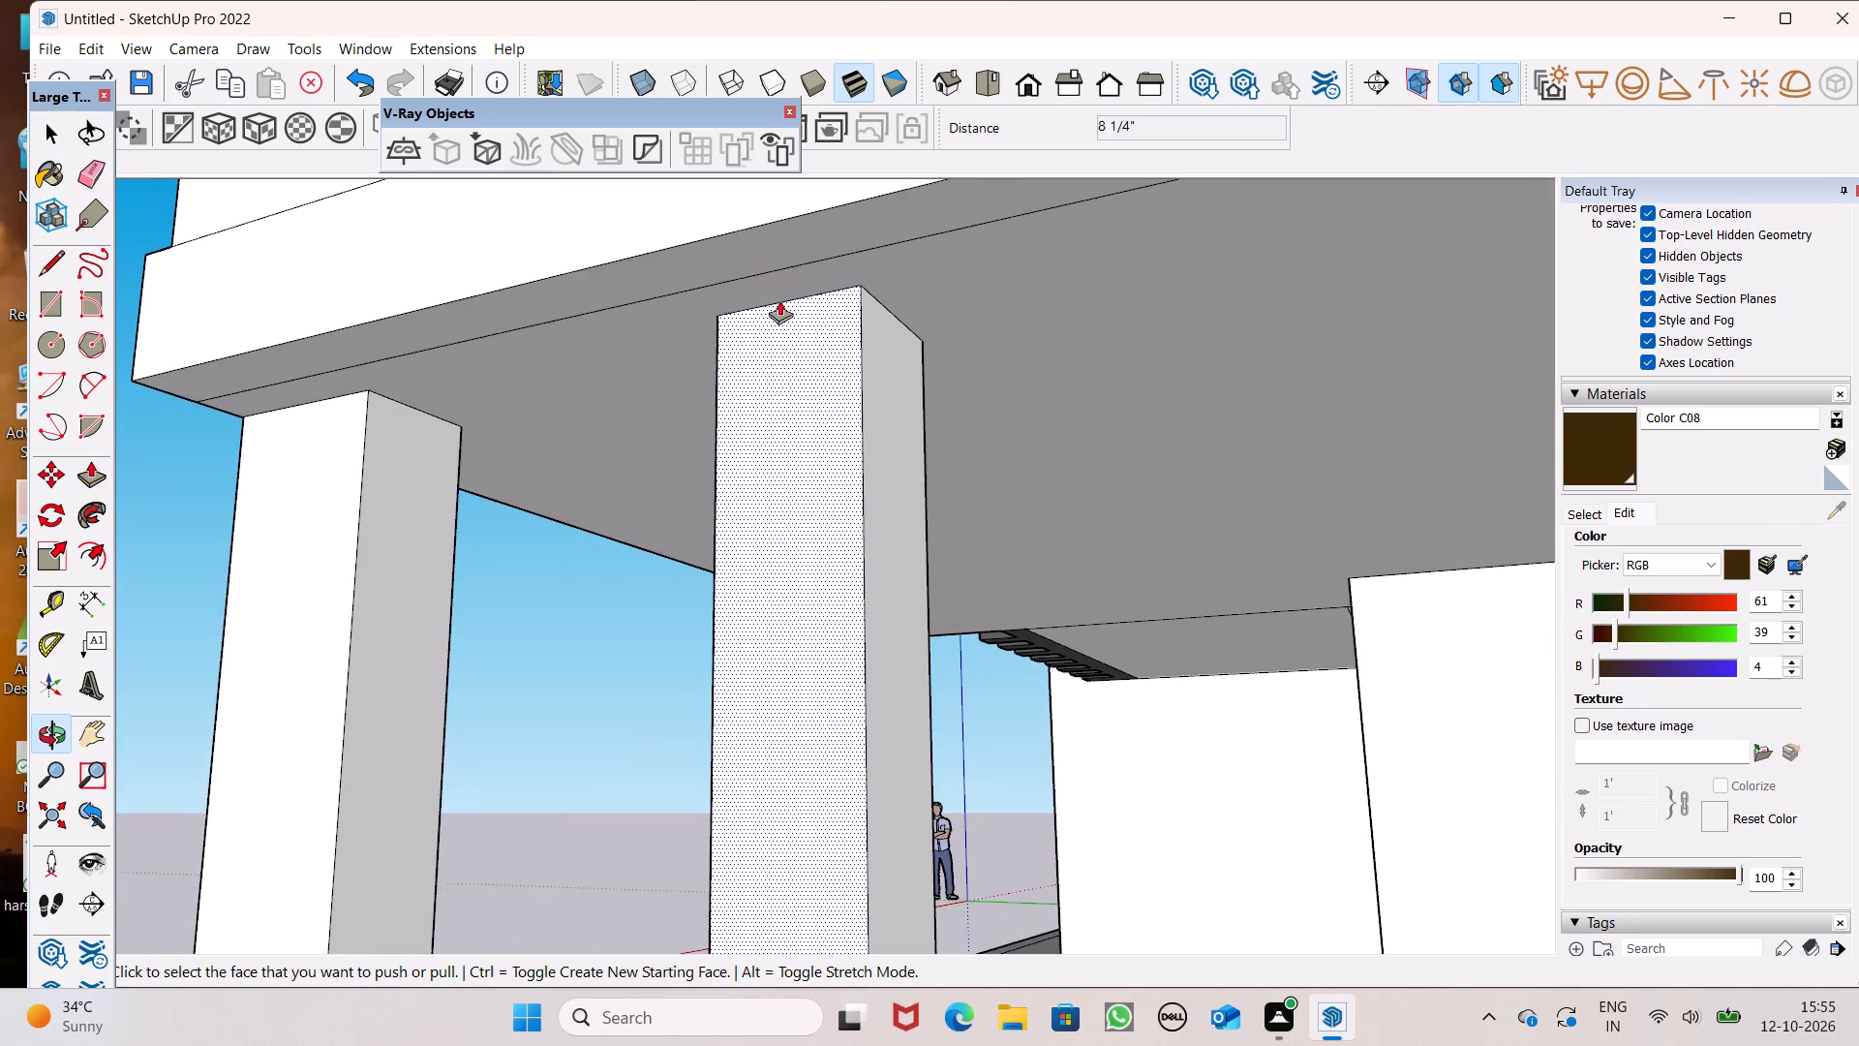
scroll(797, 346, down, 12)
scroll(909, 565, up, 1)
middle_drag(909, 568, 970, 730)
scroll(818, 614, down, 5)
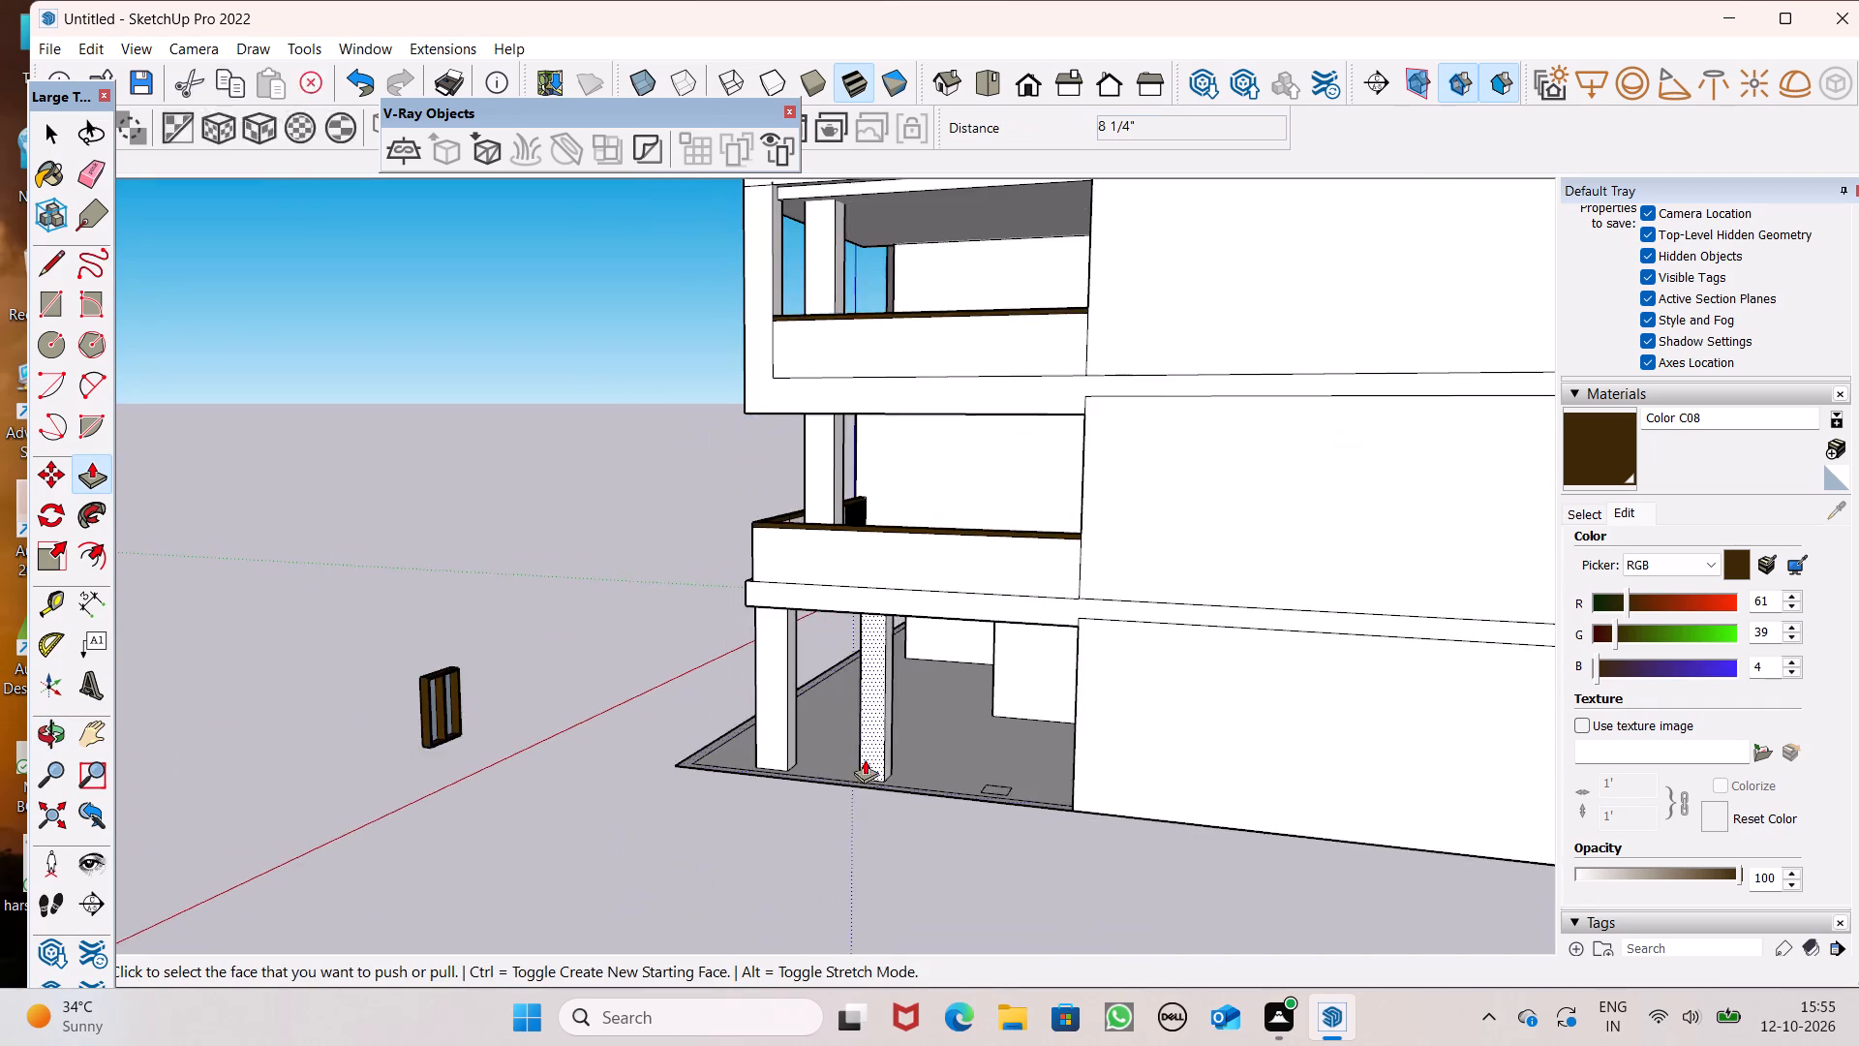
middle_drag(880, 837, 899, 896)
scroll(875, 773, up, 9)
middle_drag(968, 856, 1007, 946)
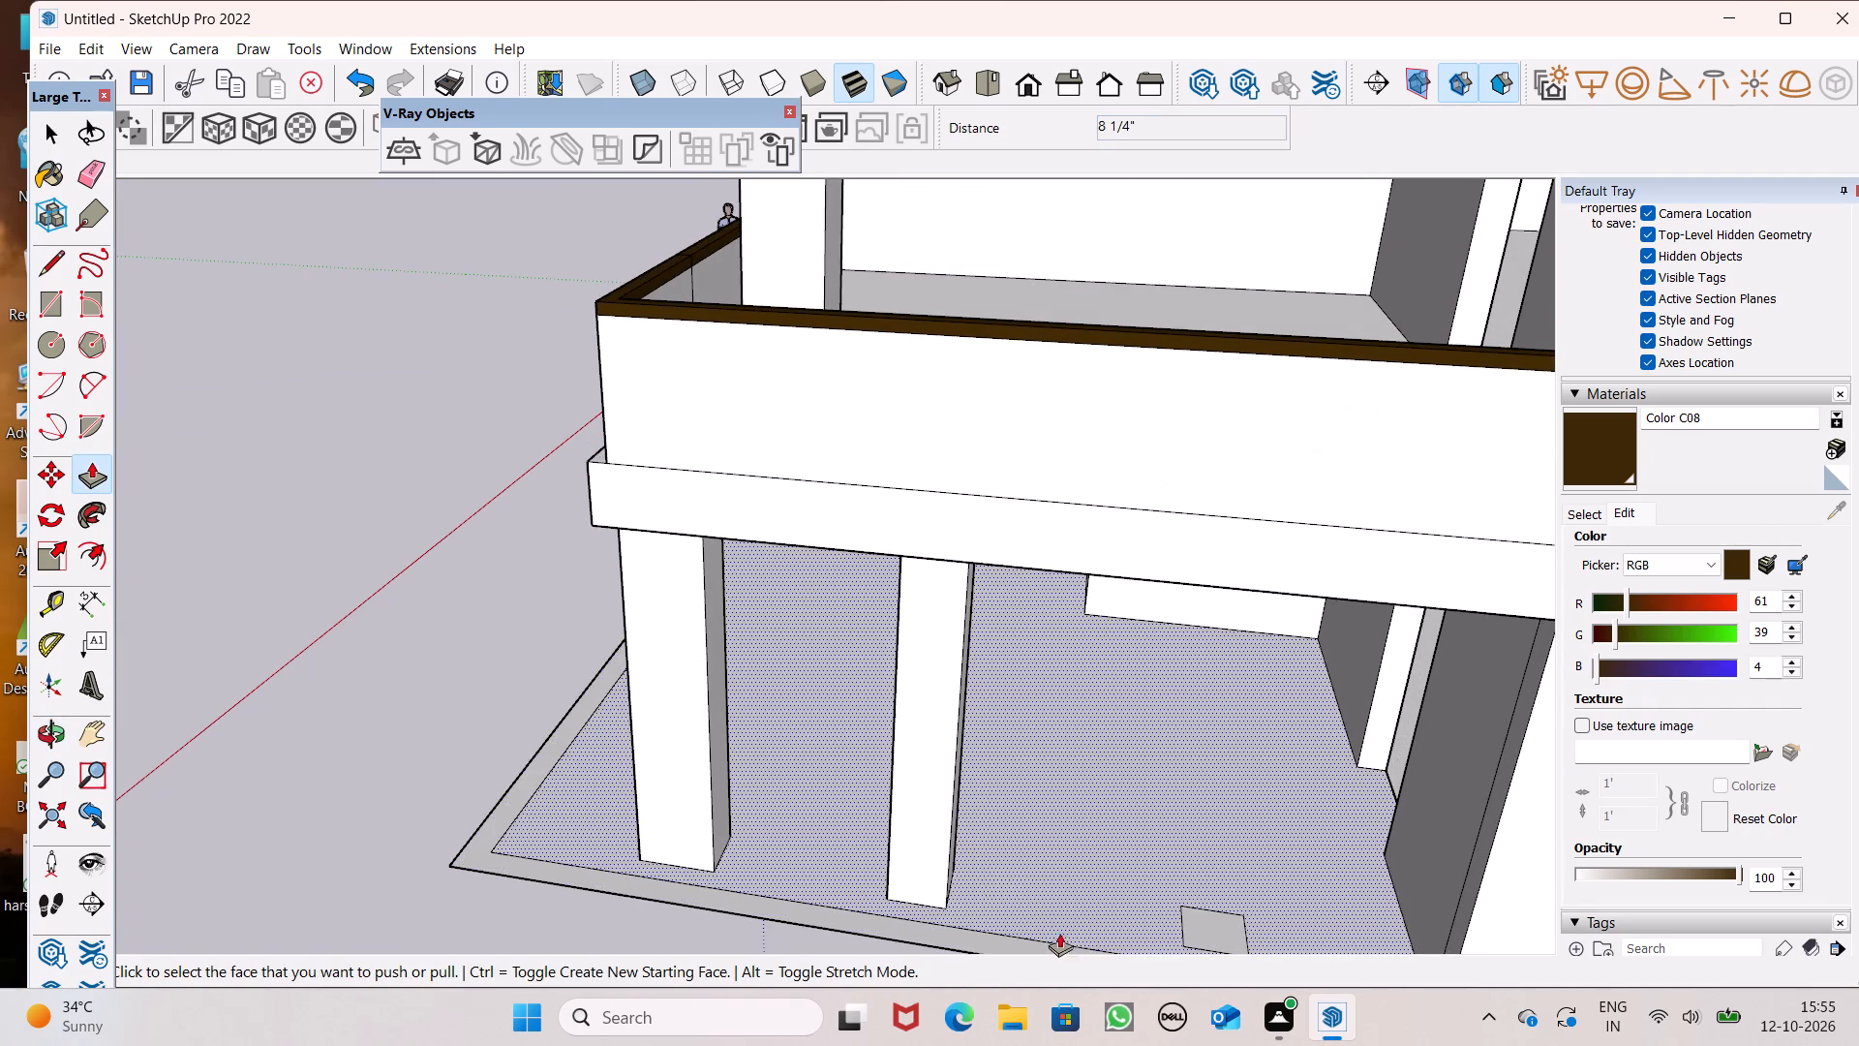
middle_drag(992, 866, 697, 825)
scroll(697, 825, up, 1)
drag(590, 806, 590, 818)
Extrude the remaining slab rectangle, nearest the side wall, upward into a third column ending just below the balcony slab.
scroll(605, 684, down, 7)
middle_drag(646, 784, 763, 829)
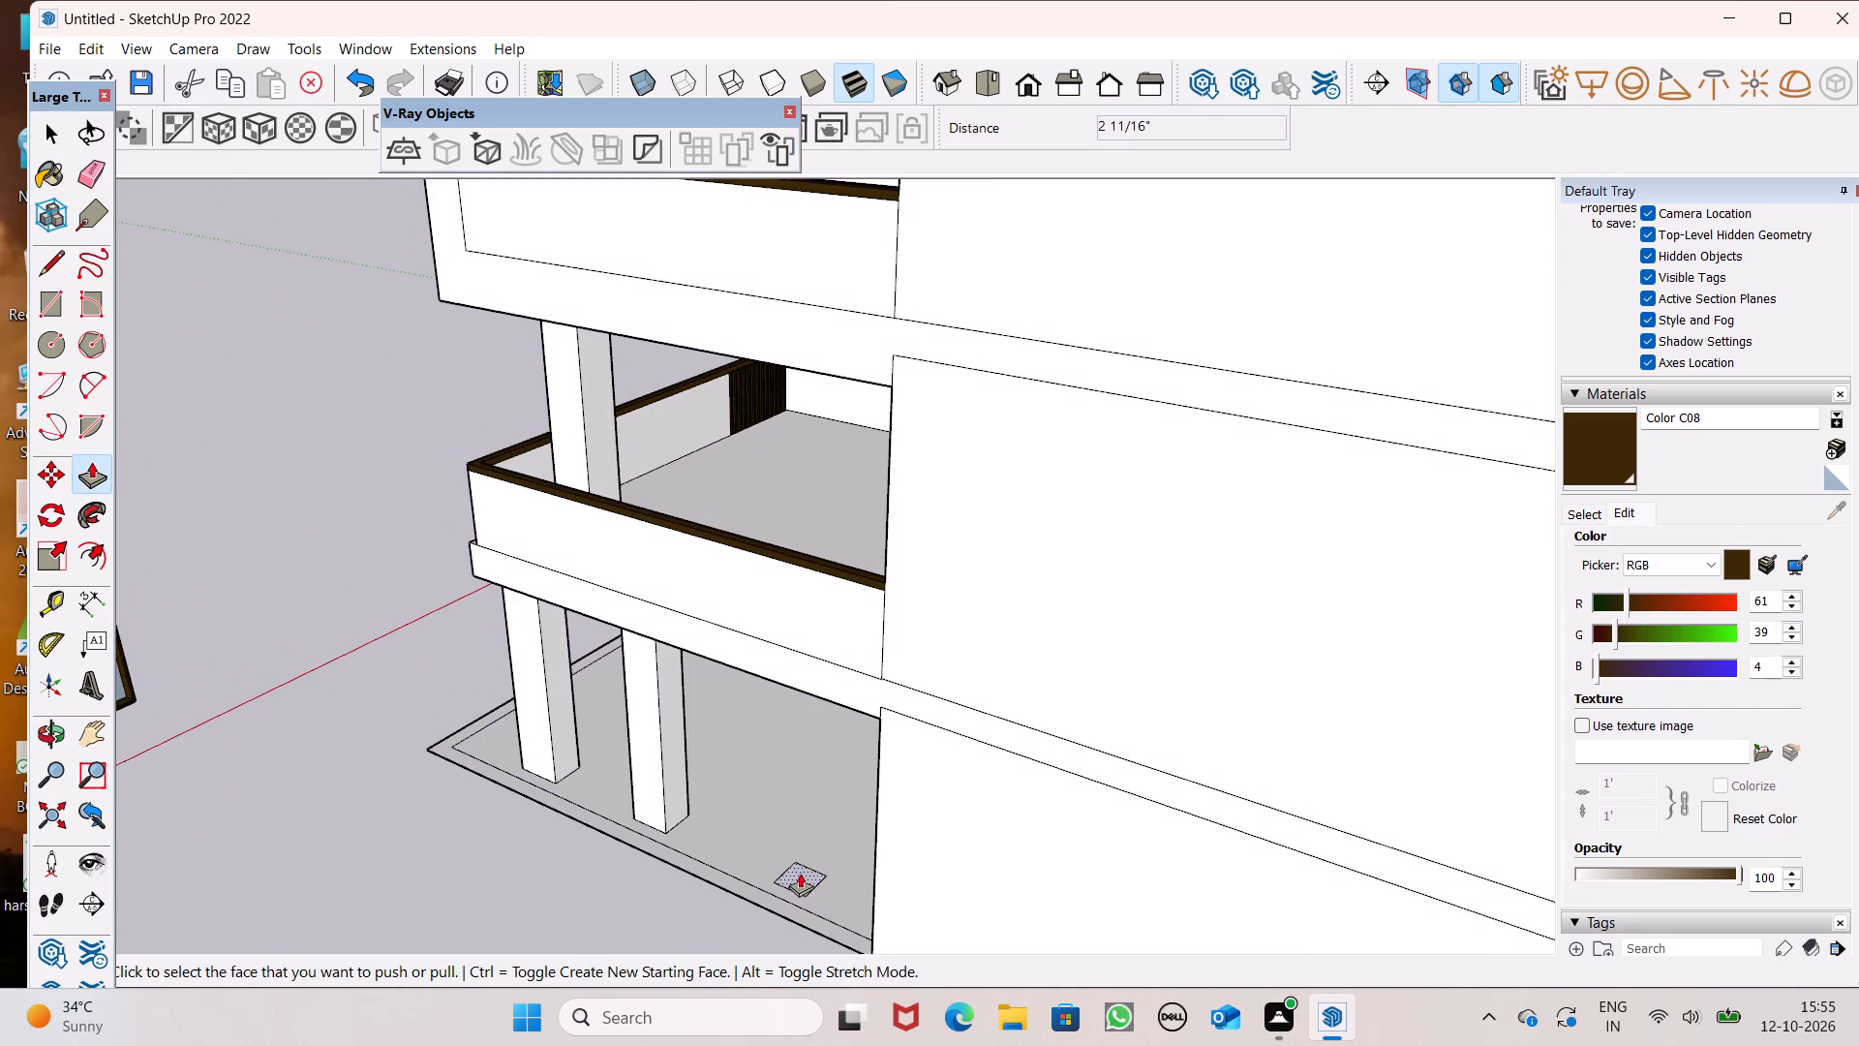
drag(800, 873, 807, 671)
Extend the third column's top face by about 10 15/16" up to the underside of the balcony slab.
middle_drag(801, 749, 927, 584)
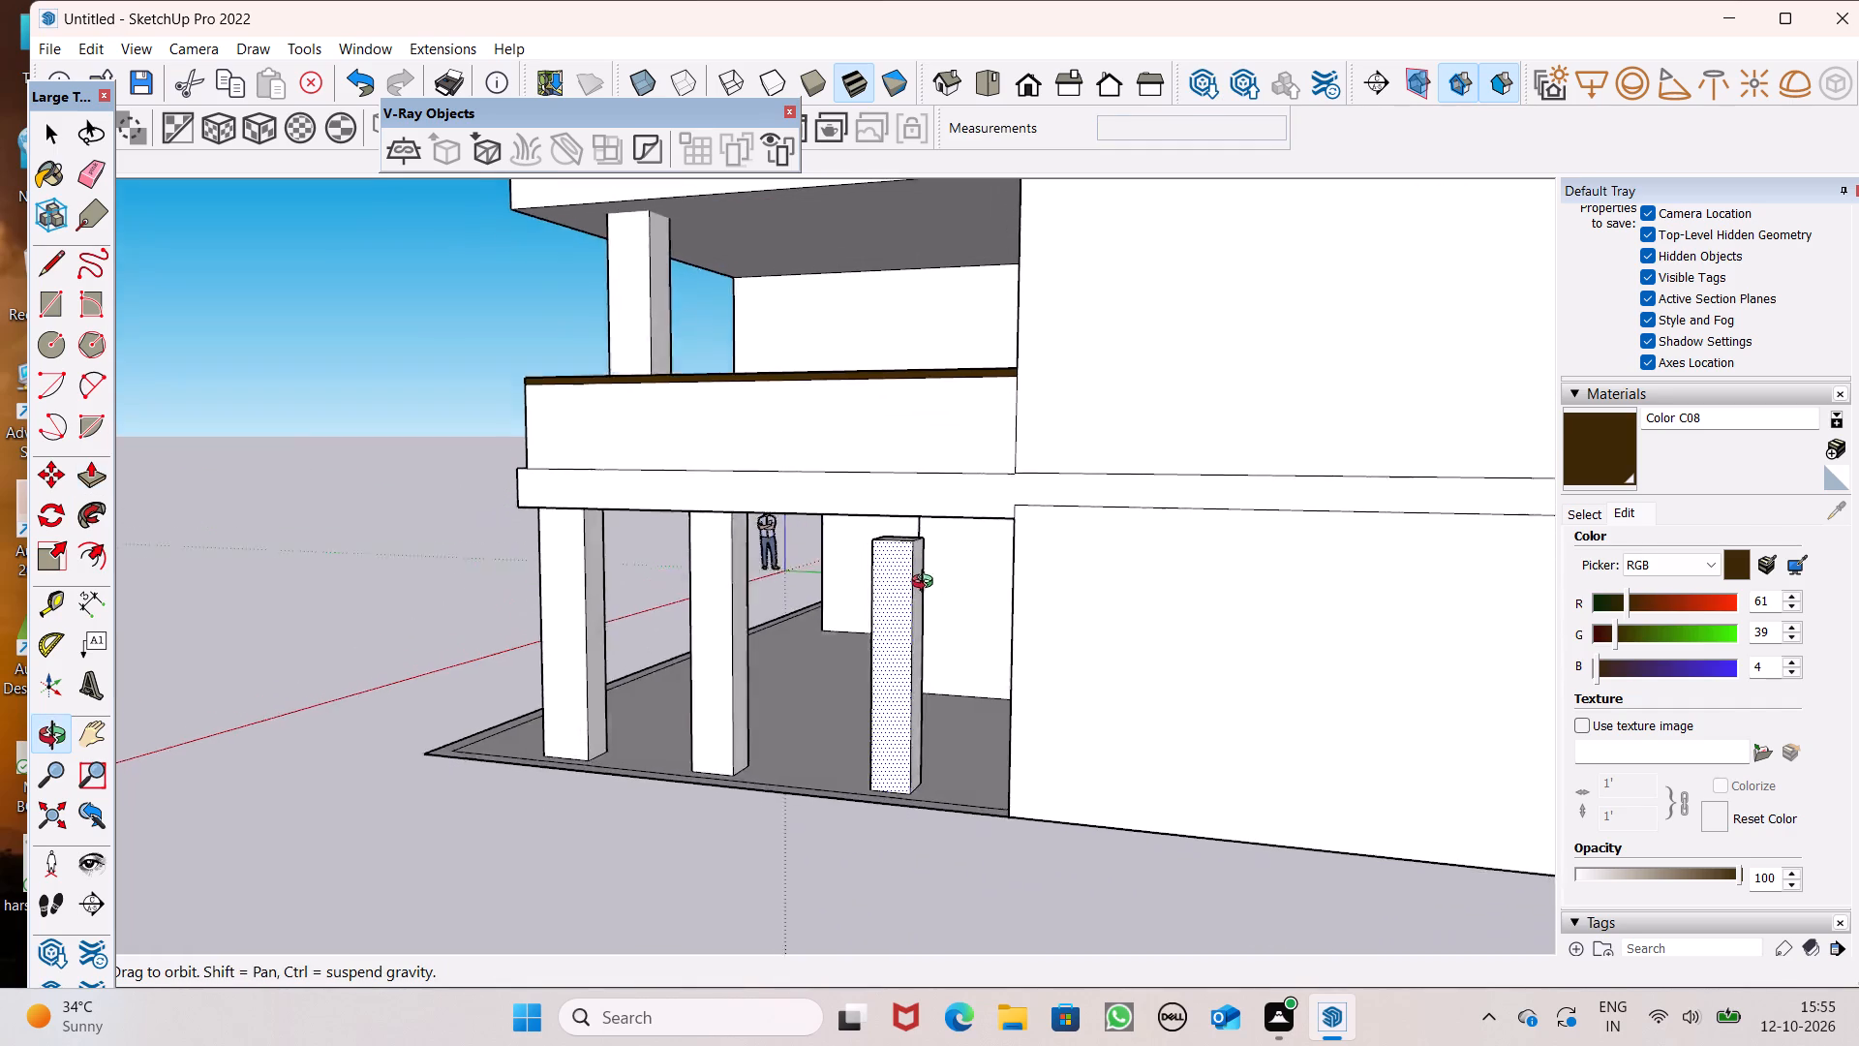
middle_drag(927, 584, 934, 578)
scroll(934, 578, up, 8)
scroll(908, 481, up, 8)
middle_drag(901, 510, 901, 509)
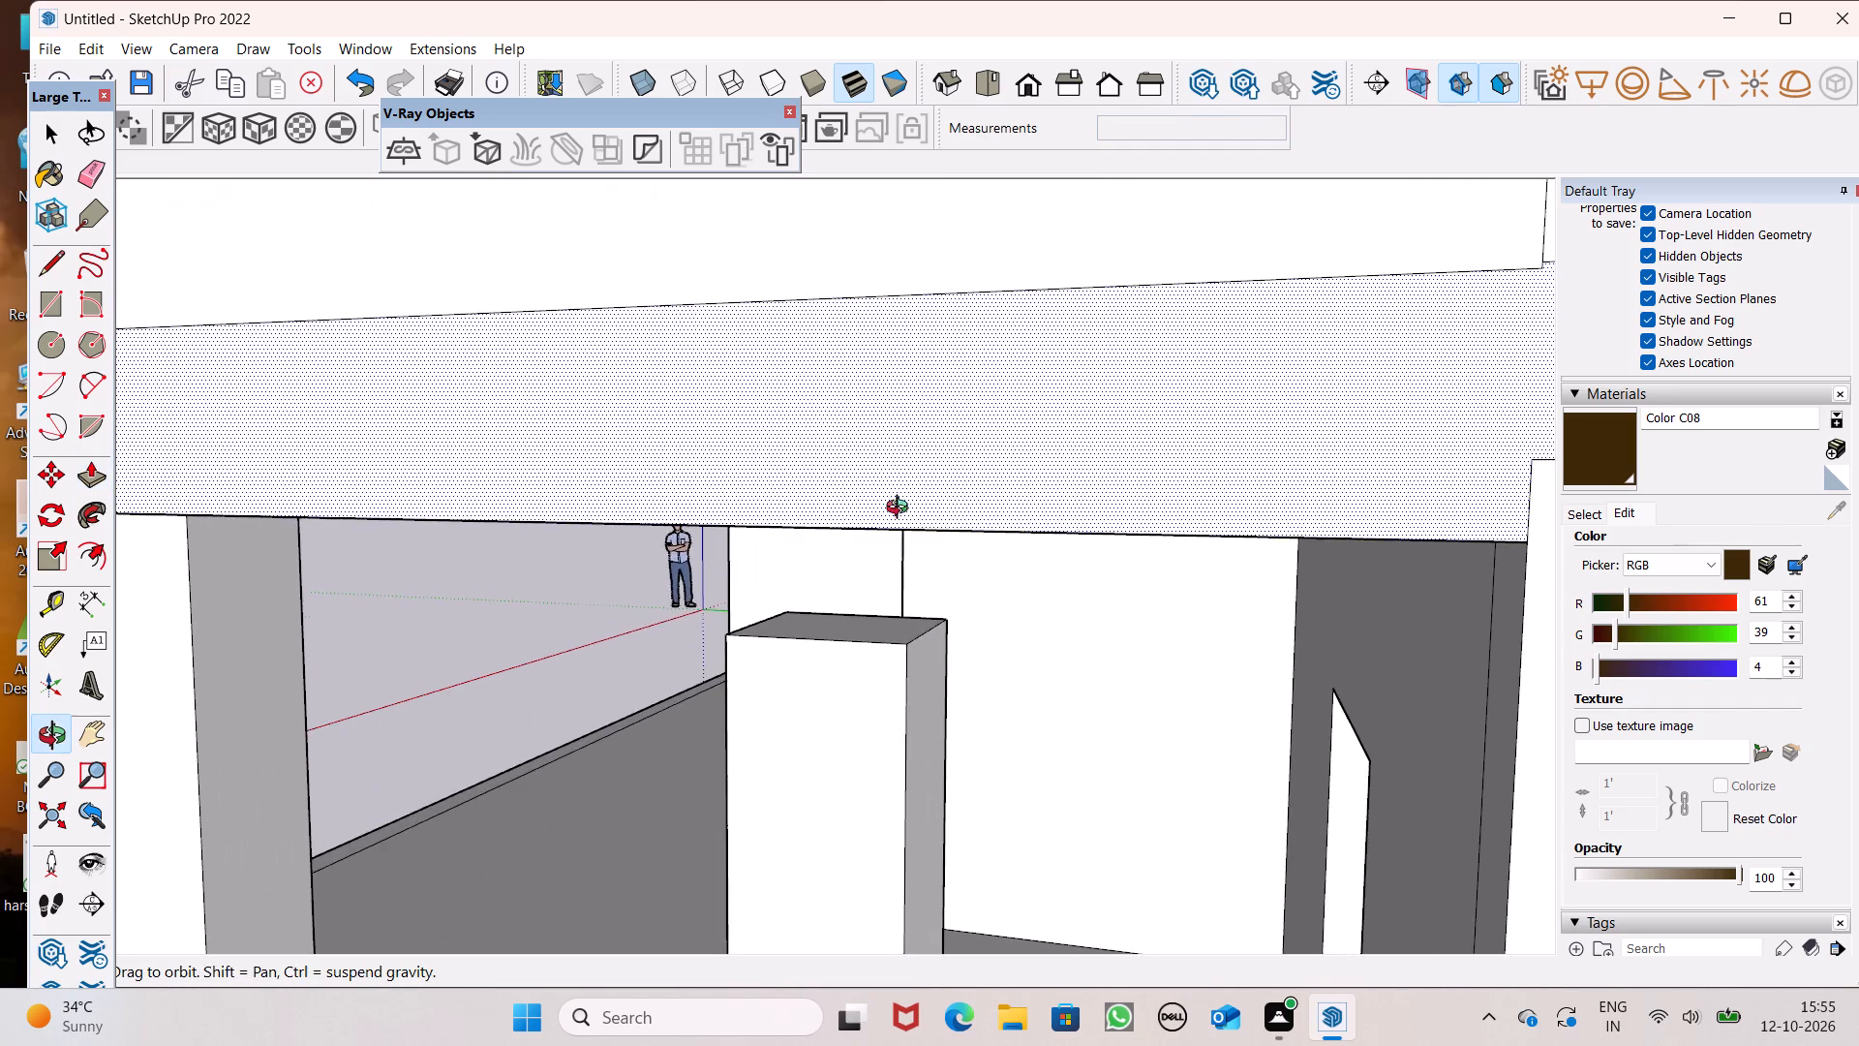
middle_drag(901, 509, 900, 437)
scroll(846, 465, up, 4)
middle_drag(850, 661, 899, 652)
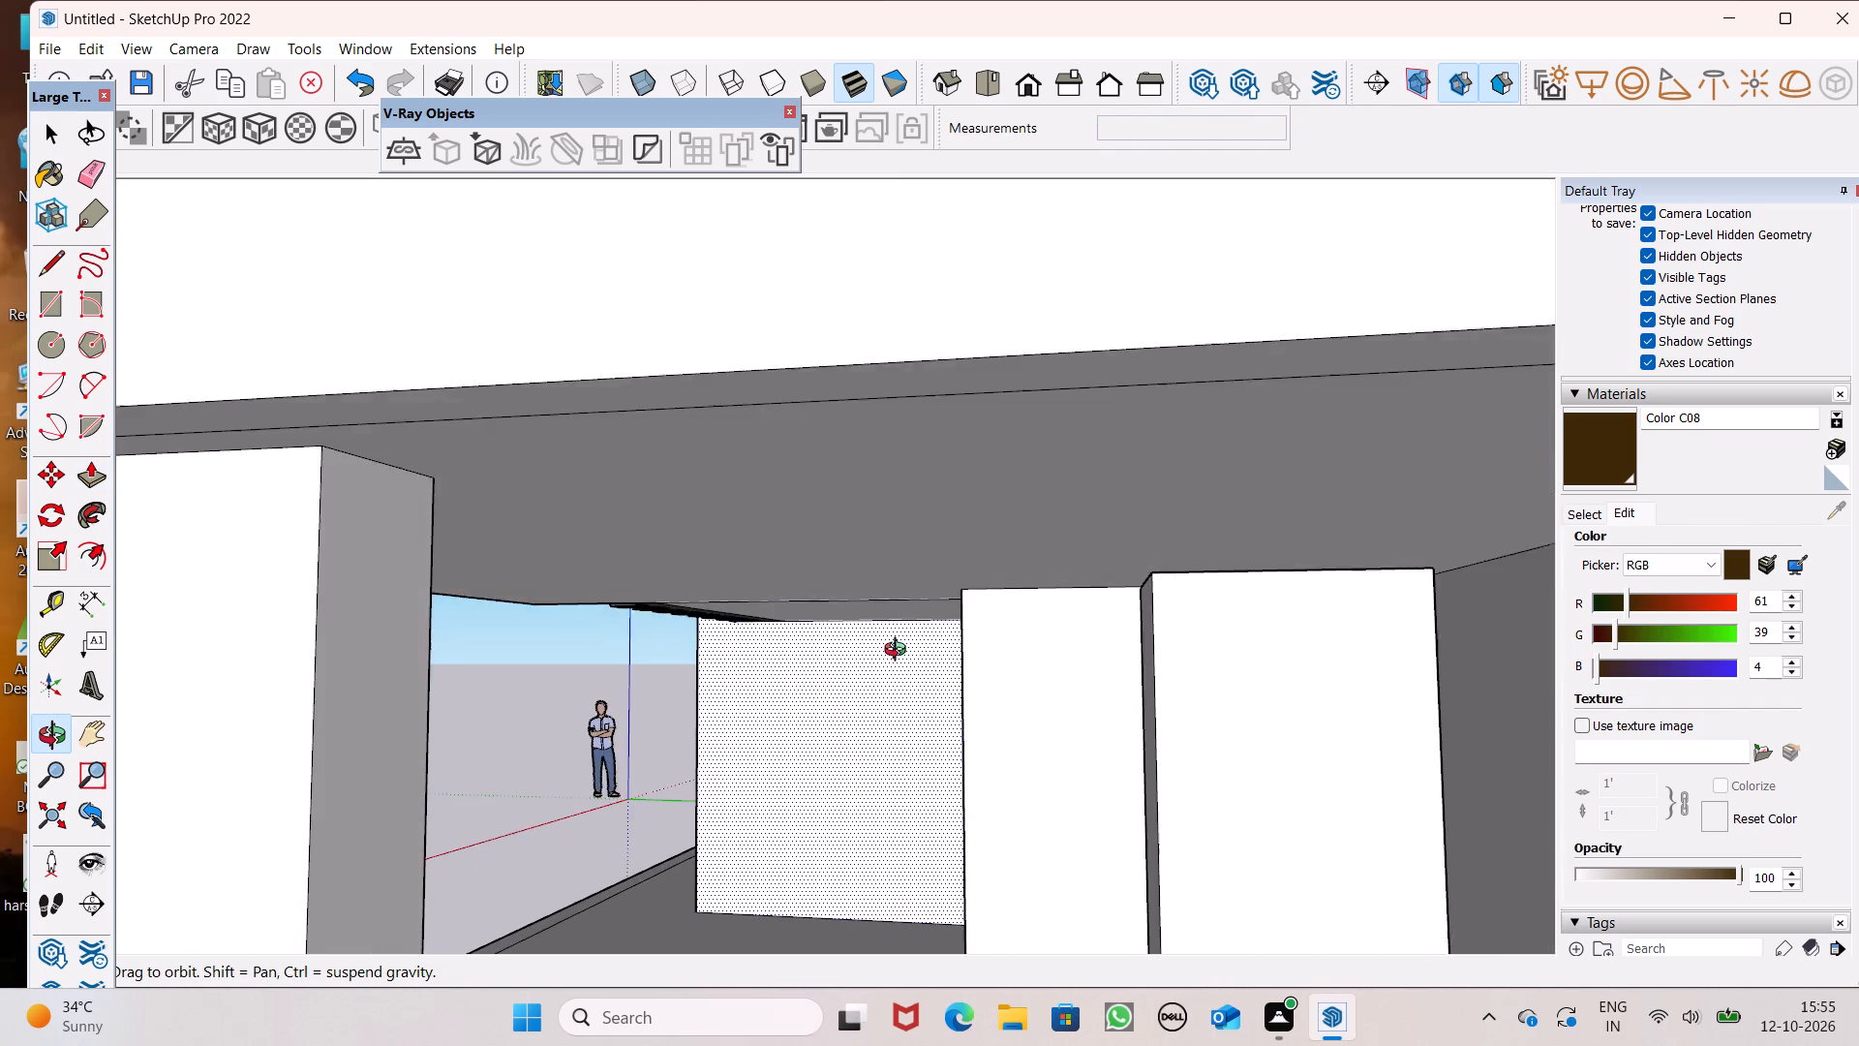
middle_drag(899, 652, 878, 662)
drag(1049, 698, 1082, 530)
Adjust the wall-facing side faces of the third and middle columns slightly with Push/Pull.
scroll(925, 542, down, 5)
scroll(986, 374, down, 2)
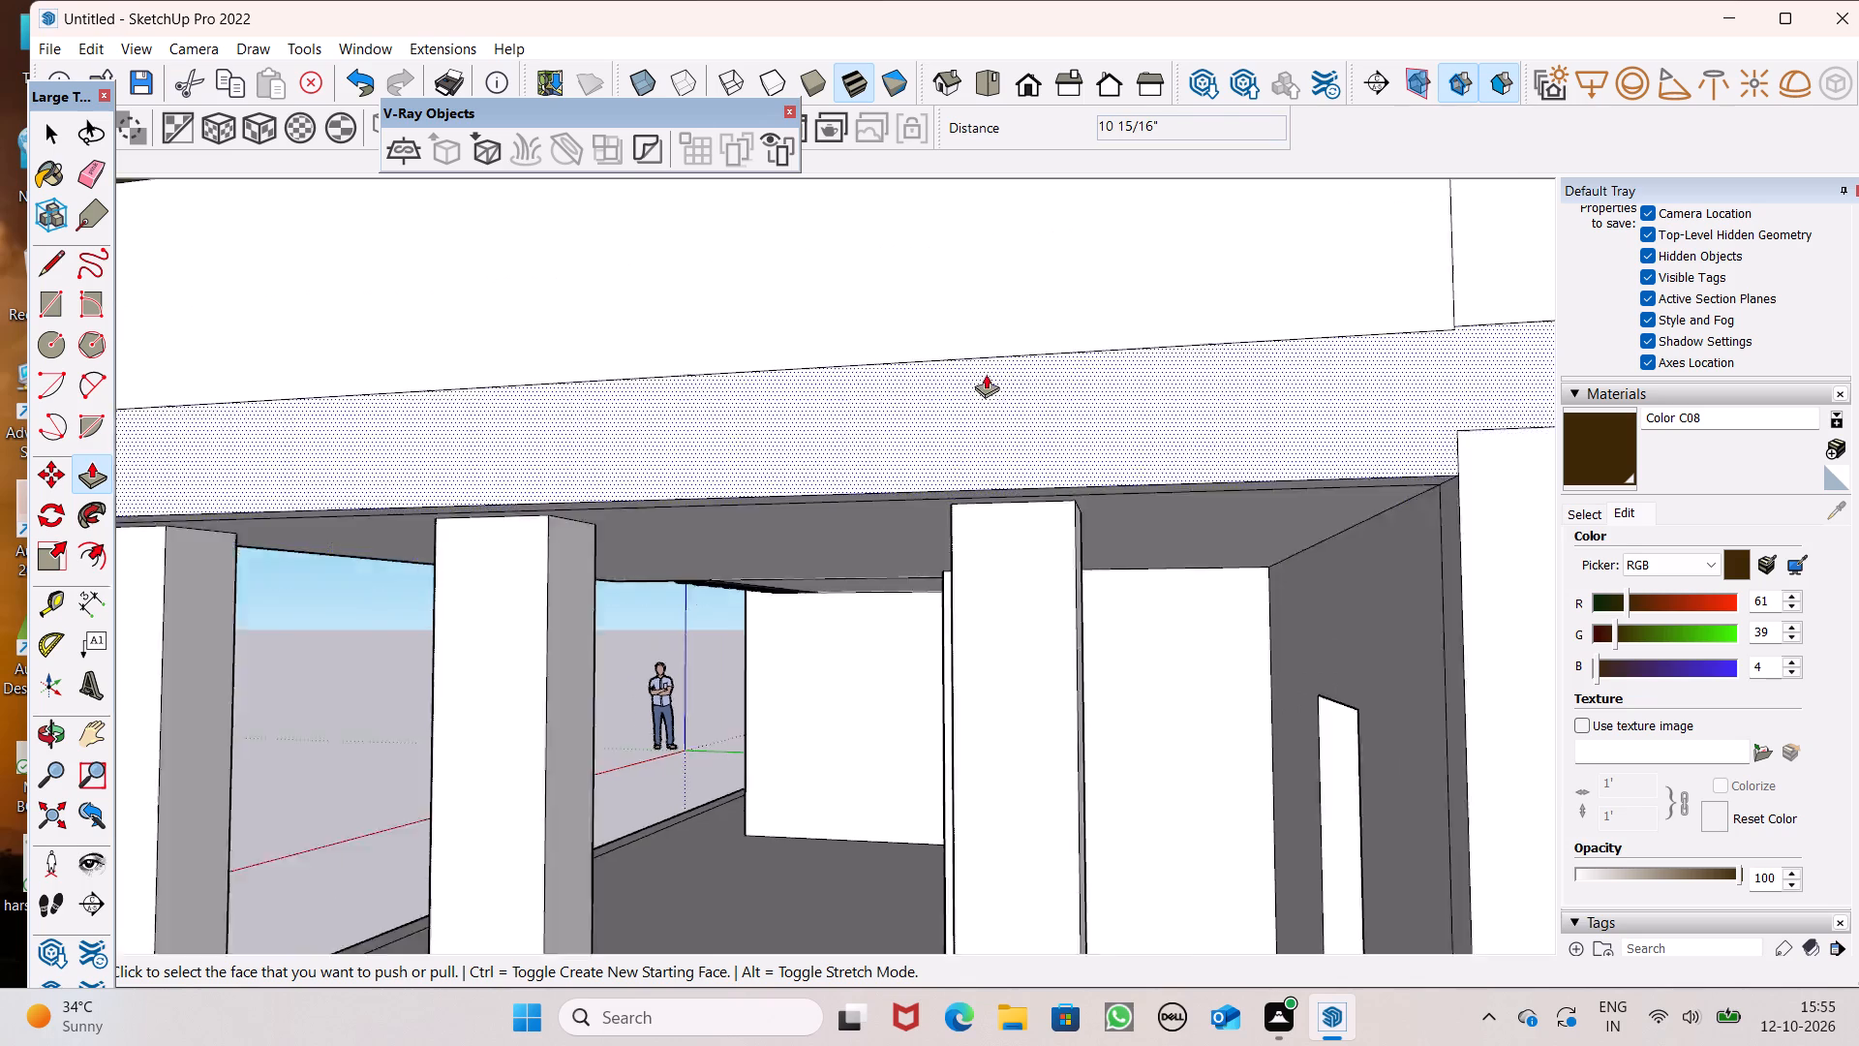
scroll(986, 374, down, 8)
middle_drag(1070, 571, 890, 574)
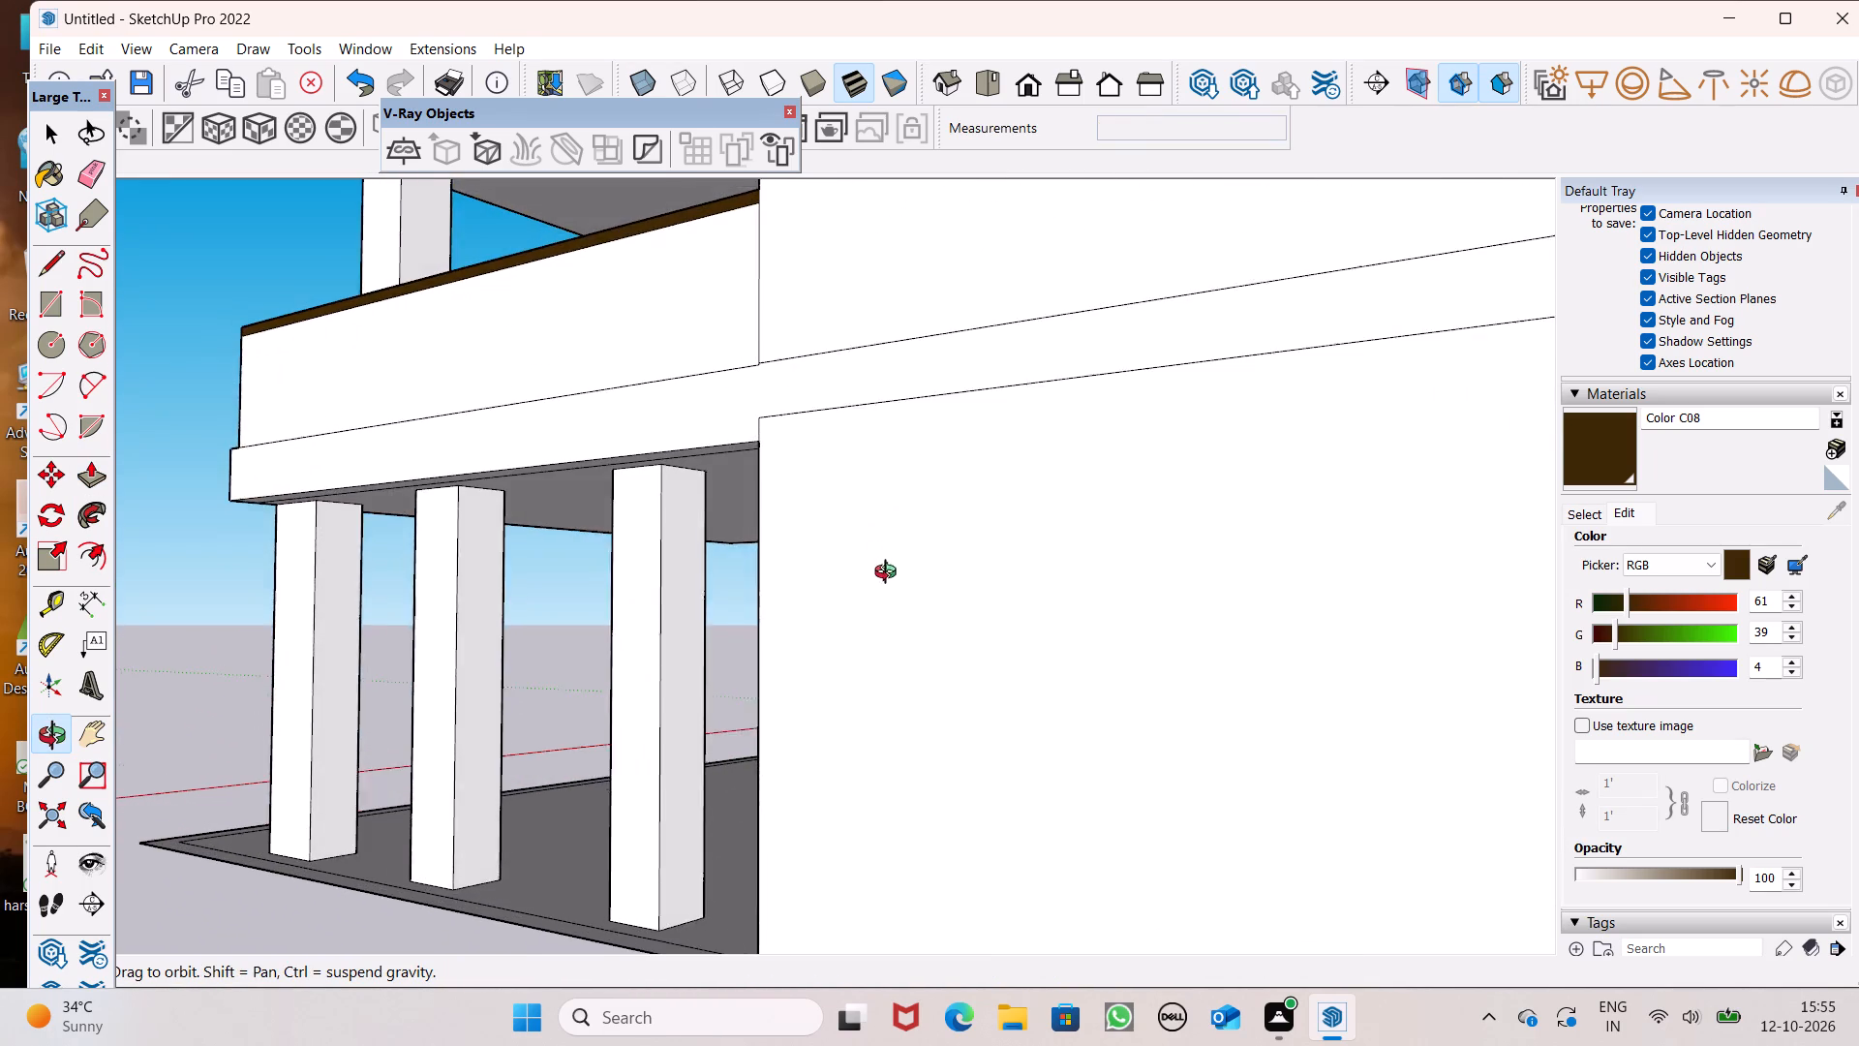
middle_drag(890, 574, 866, 578)
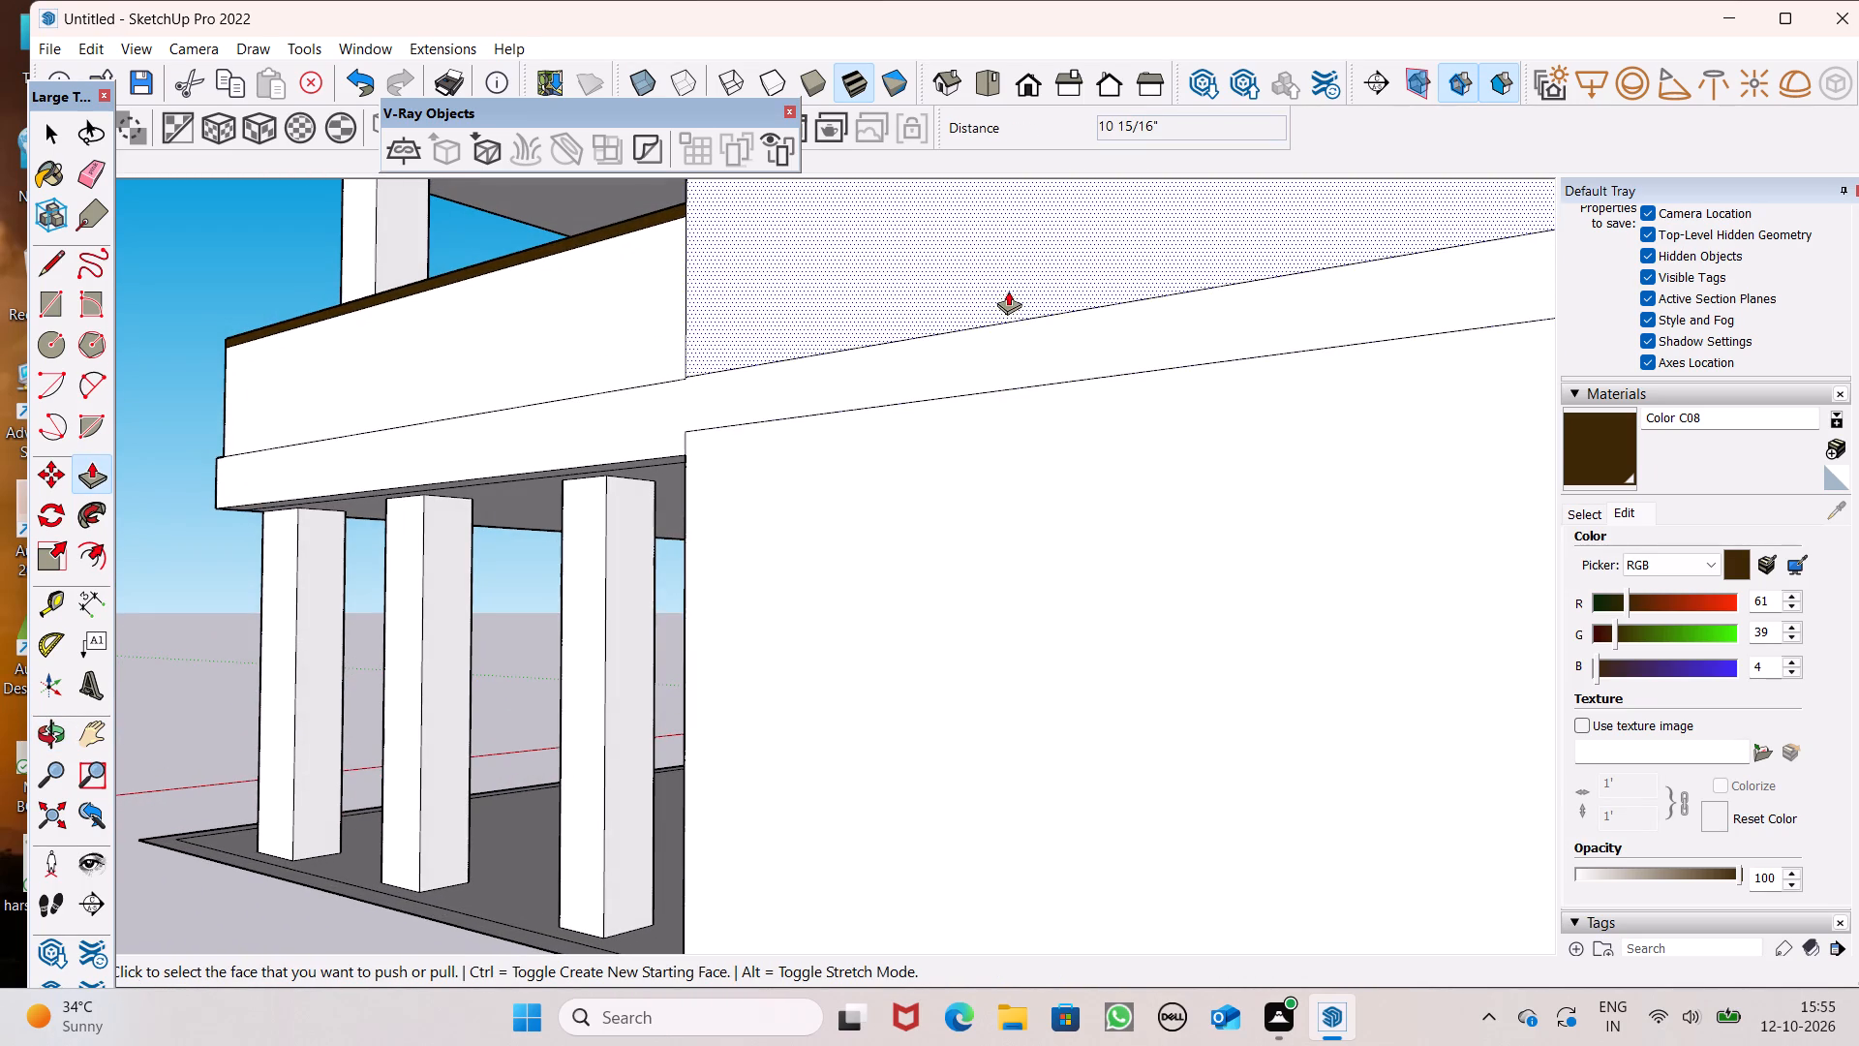
scroll(829, 428, down, 3)
middle_drag(751, 554, 792, 647)
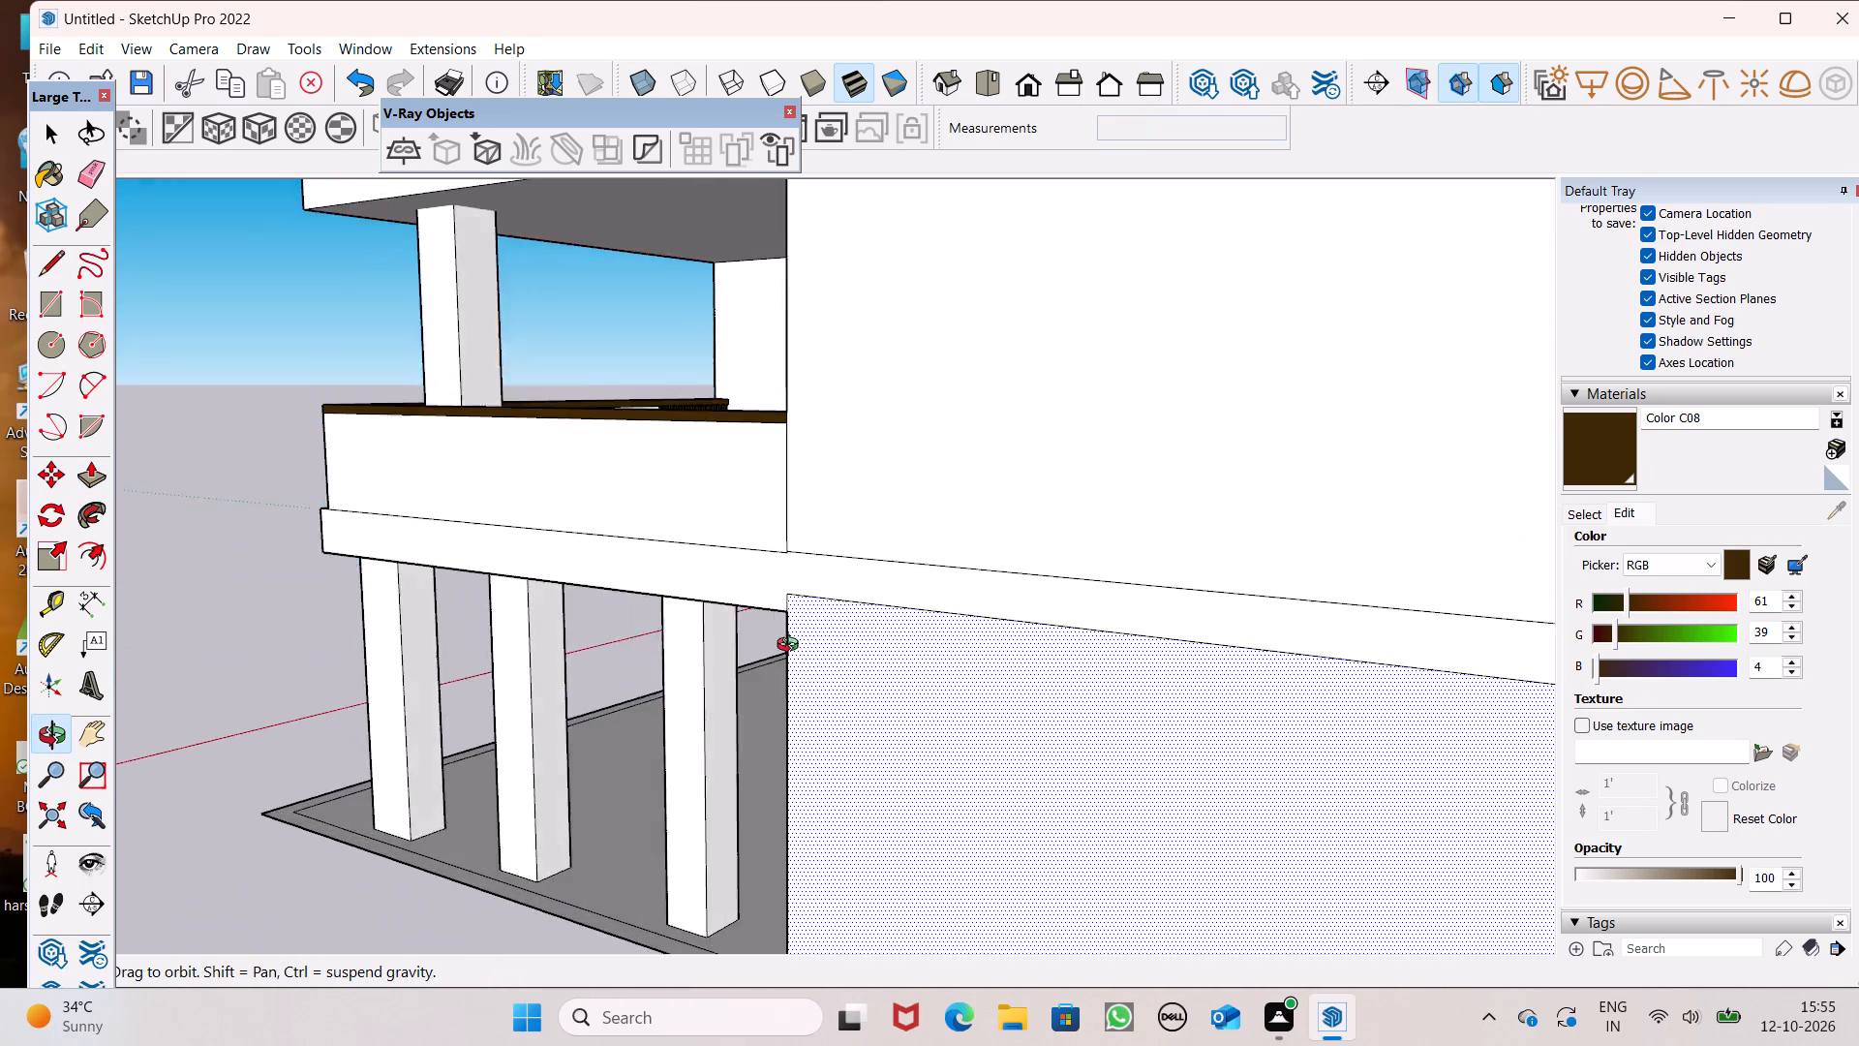
middle_drag(792, 647, 872, 702)
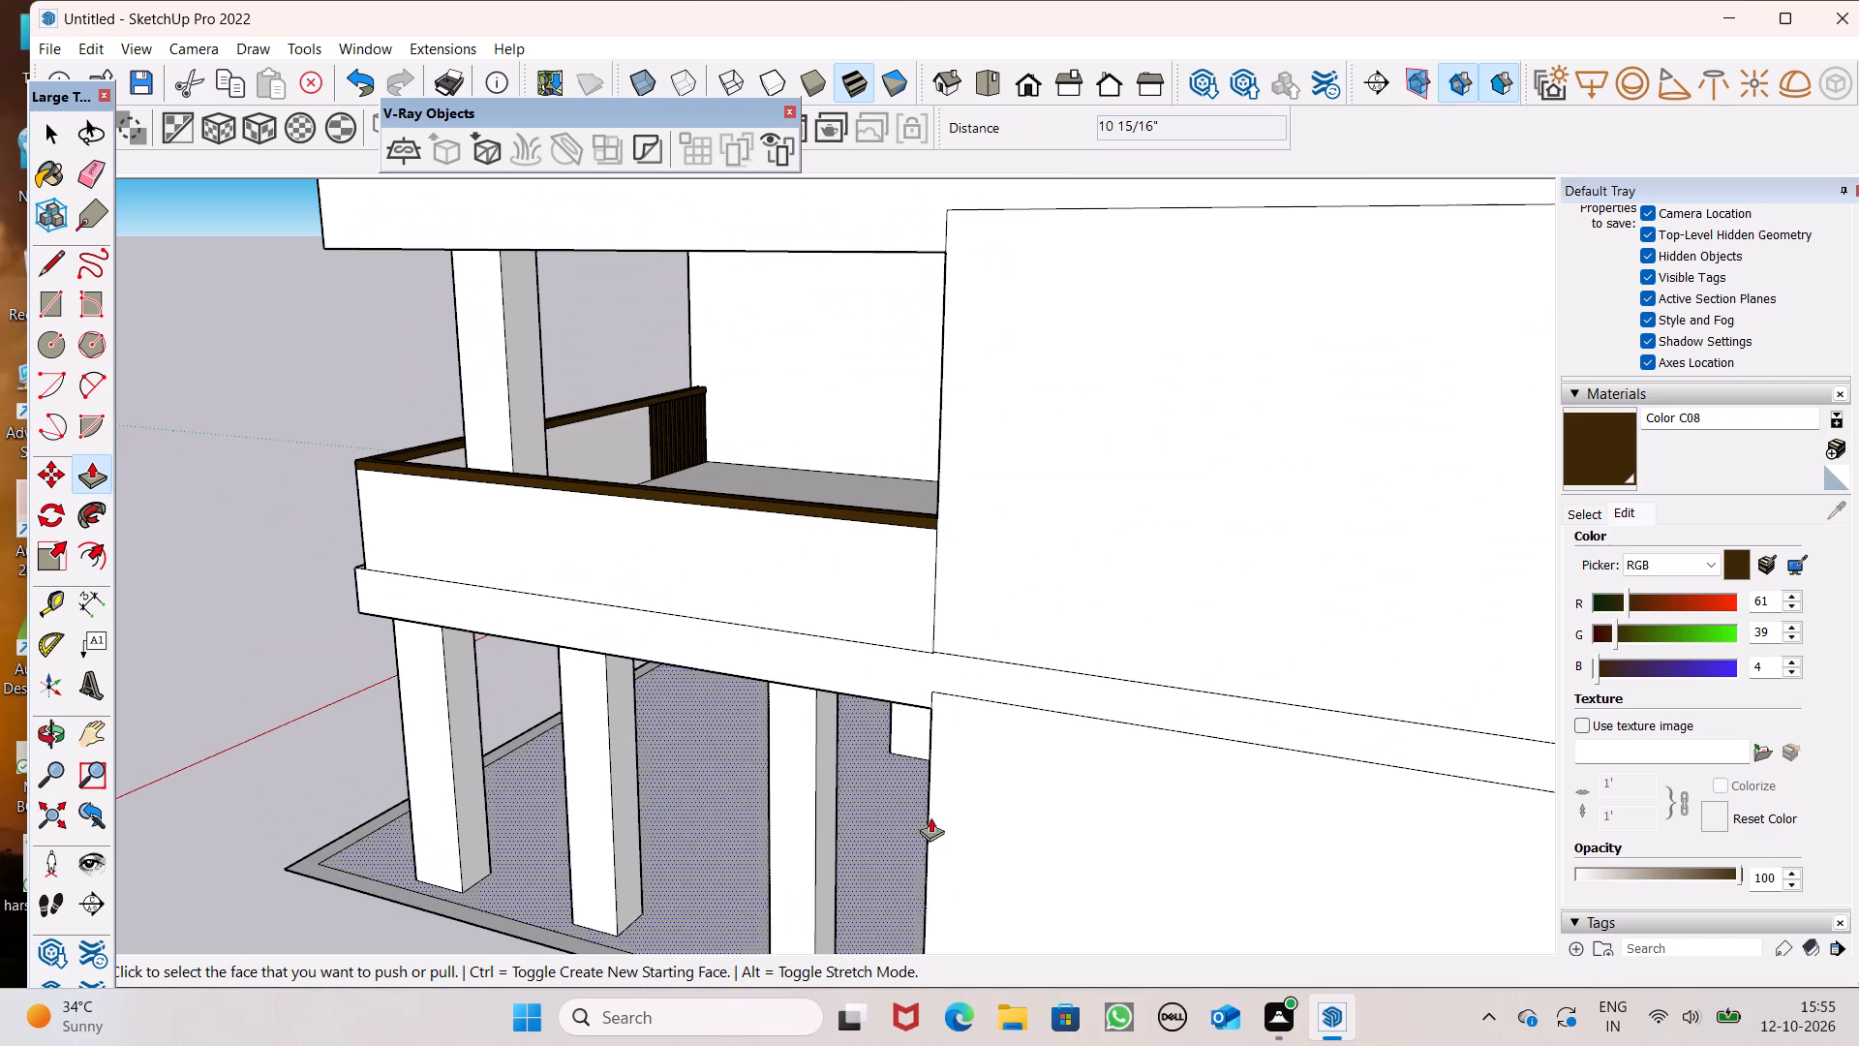
scroll(894, 402, down, 2)
scroll(897, 439, up, 1)
scroll(898, 450, down, 2)
scroll(907, 751, up, 6)
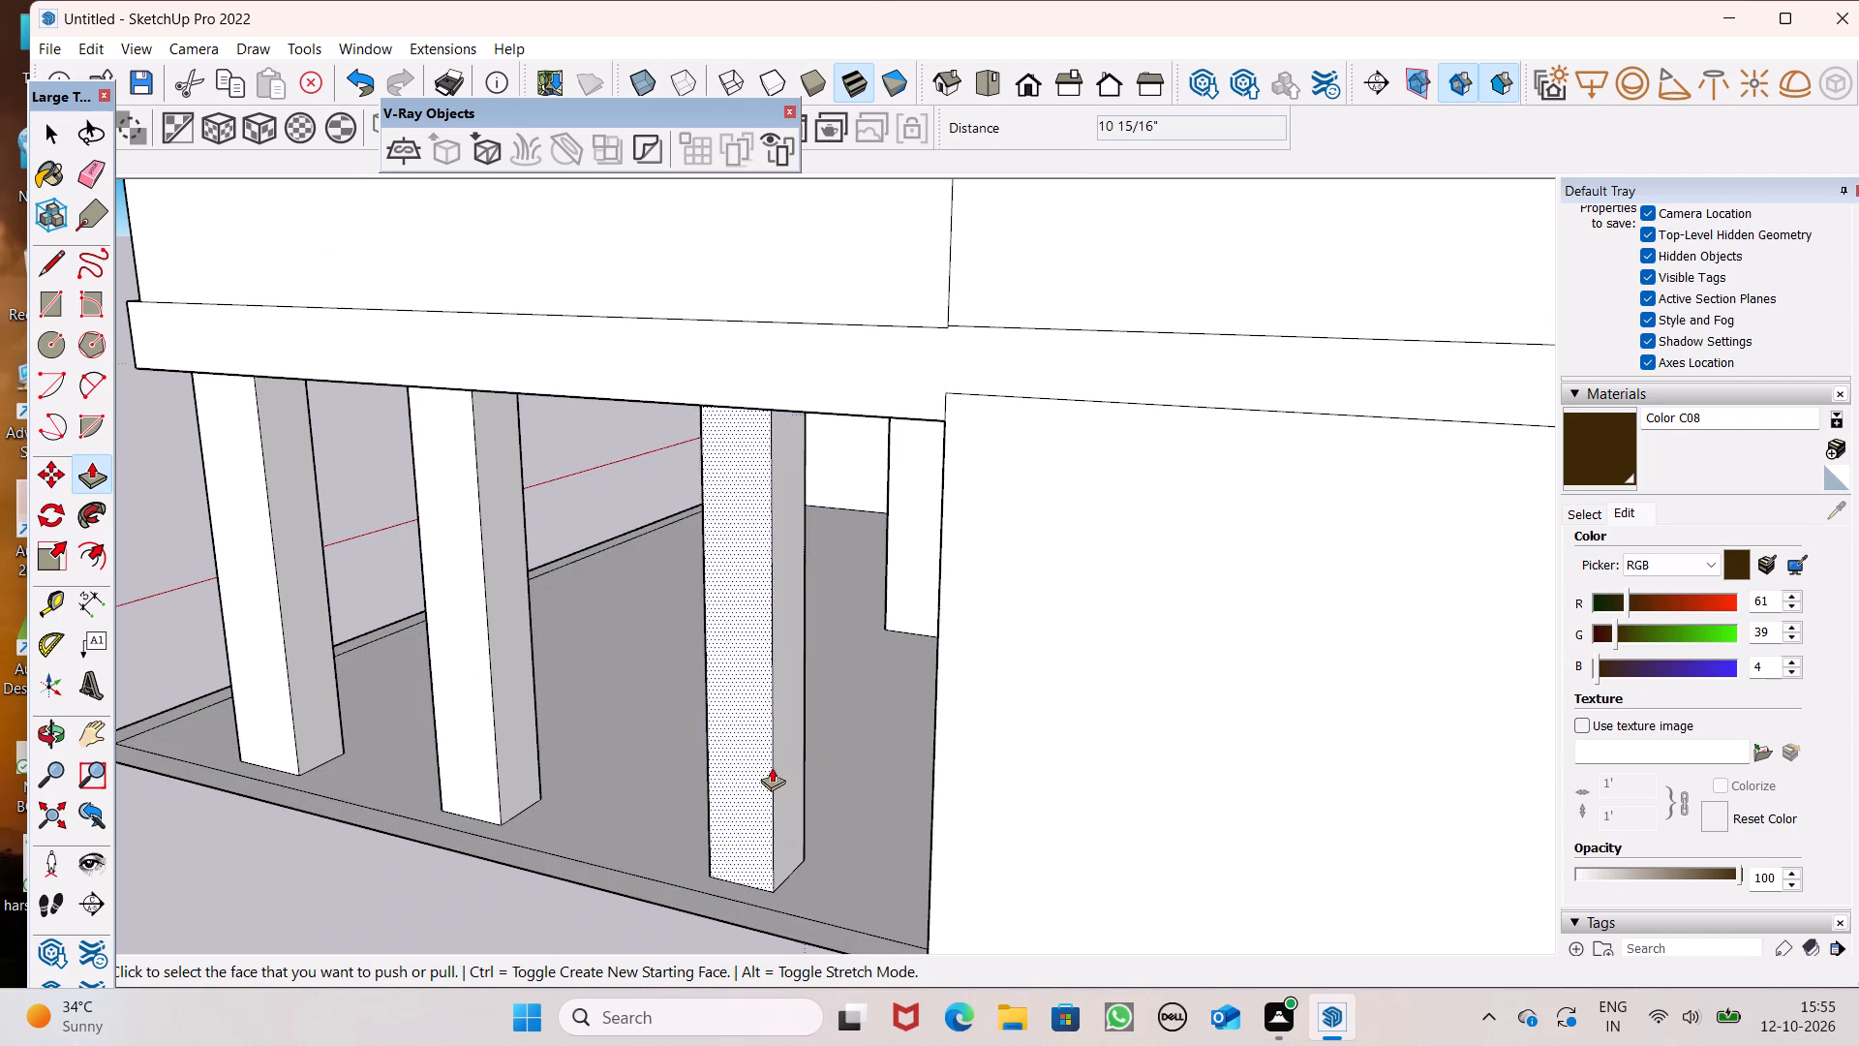
drag(792, 763, 801, 782)
drag(520, 681, 529, 701)
Examine the whole building and its new ground-floor columns from the front and side.
key(space)
scroll(668, 610, down, 2)
scroll(674, 610, up, 1)
scroll(674, 610, down, 4)
middle_drag(678, 612, 1067, 507)
scroll(906, 437, down, 5)
middle_drag(926, 558, 1376, 648)
scroll(992, 482, down, 3)
middle_drag(1087, 615, 1562, 708)
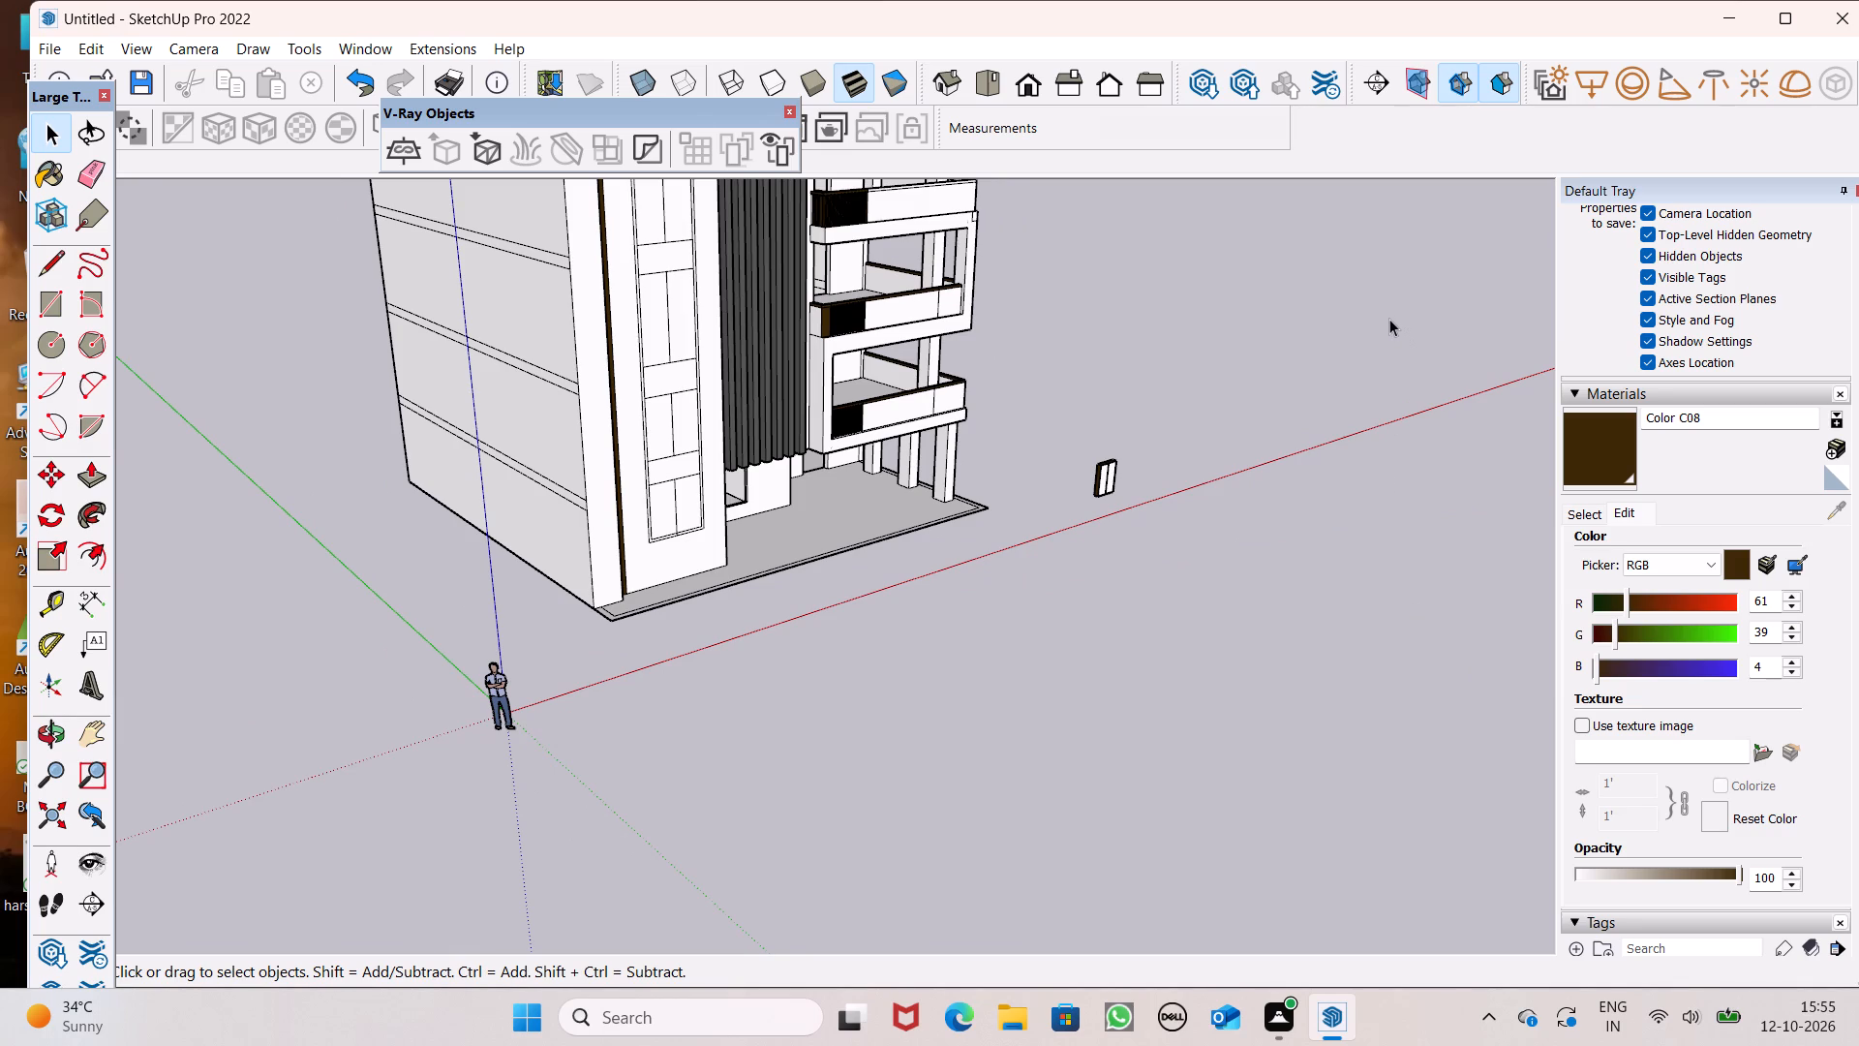
middle_drag(1400, 269, 724, 270)
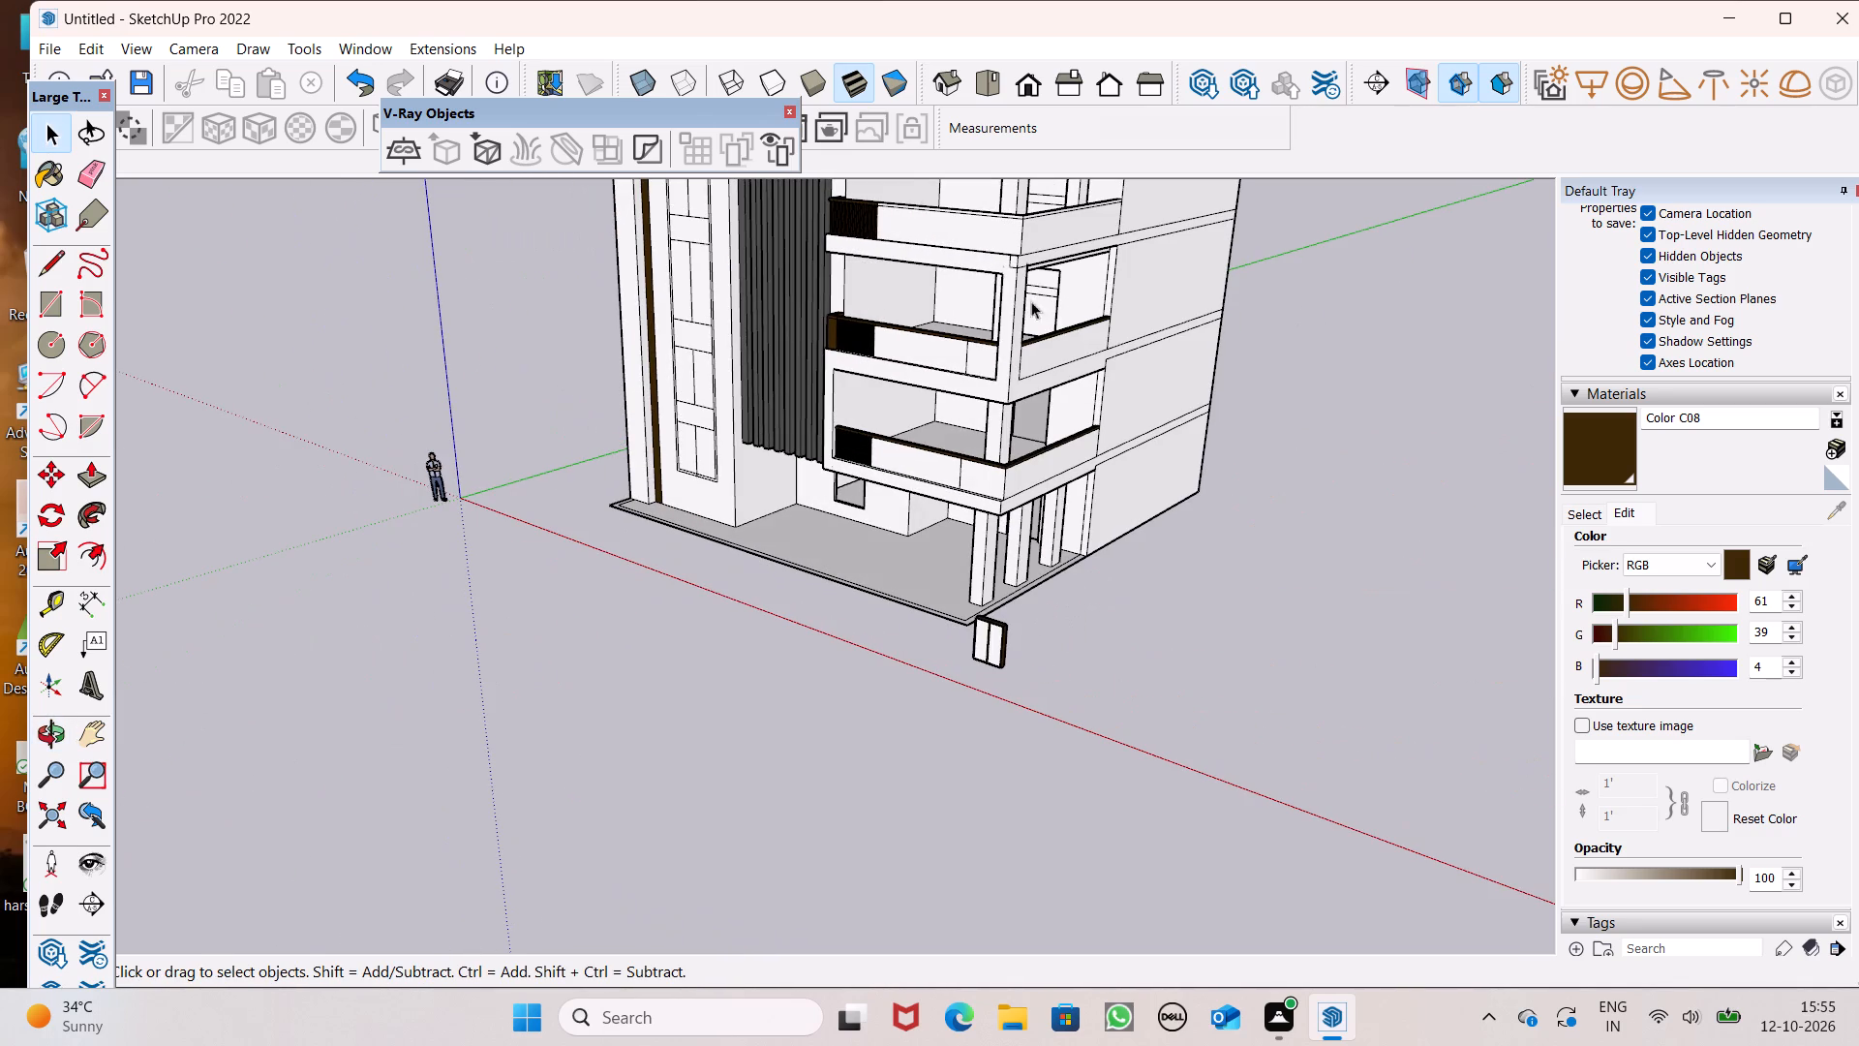
scroll(1190, 415, down, 2)
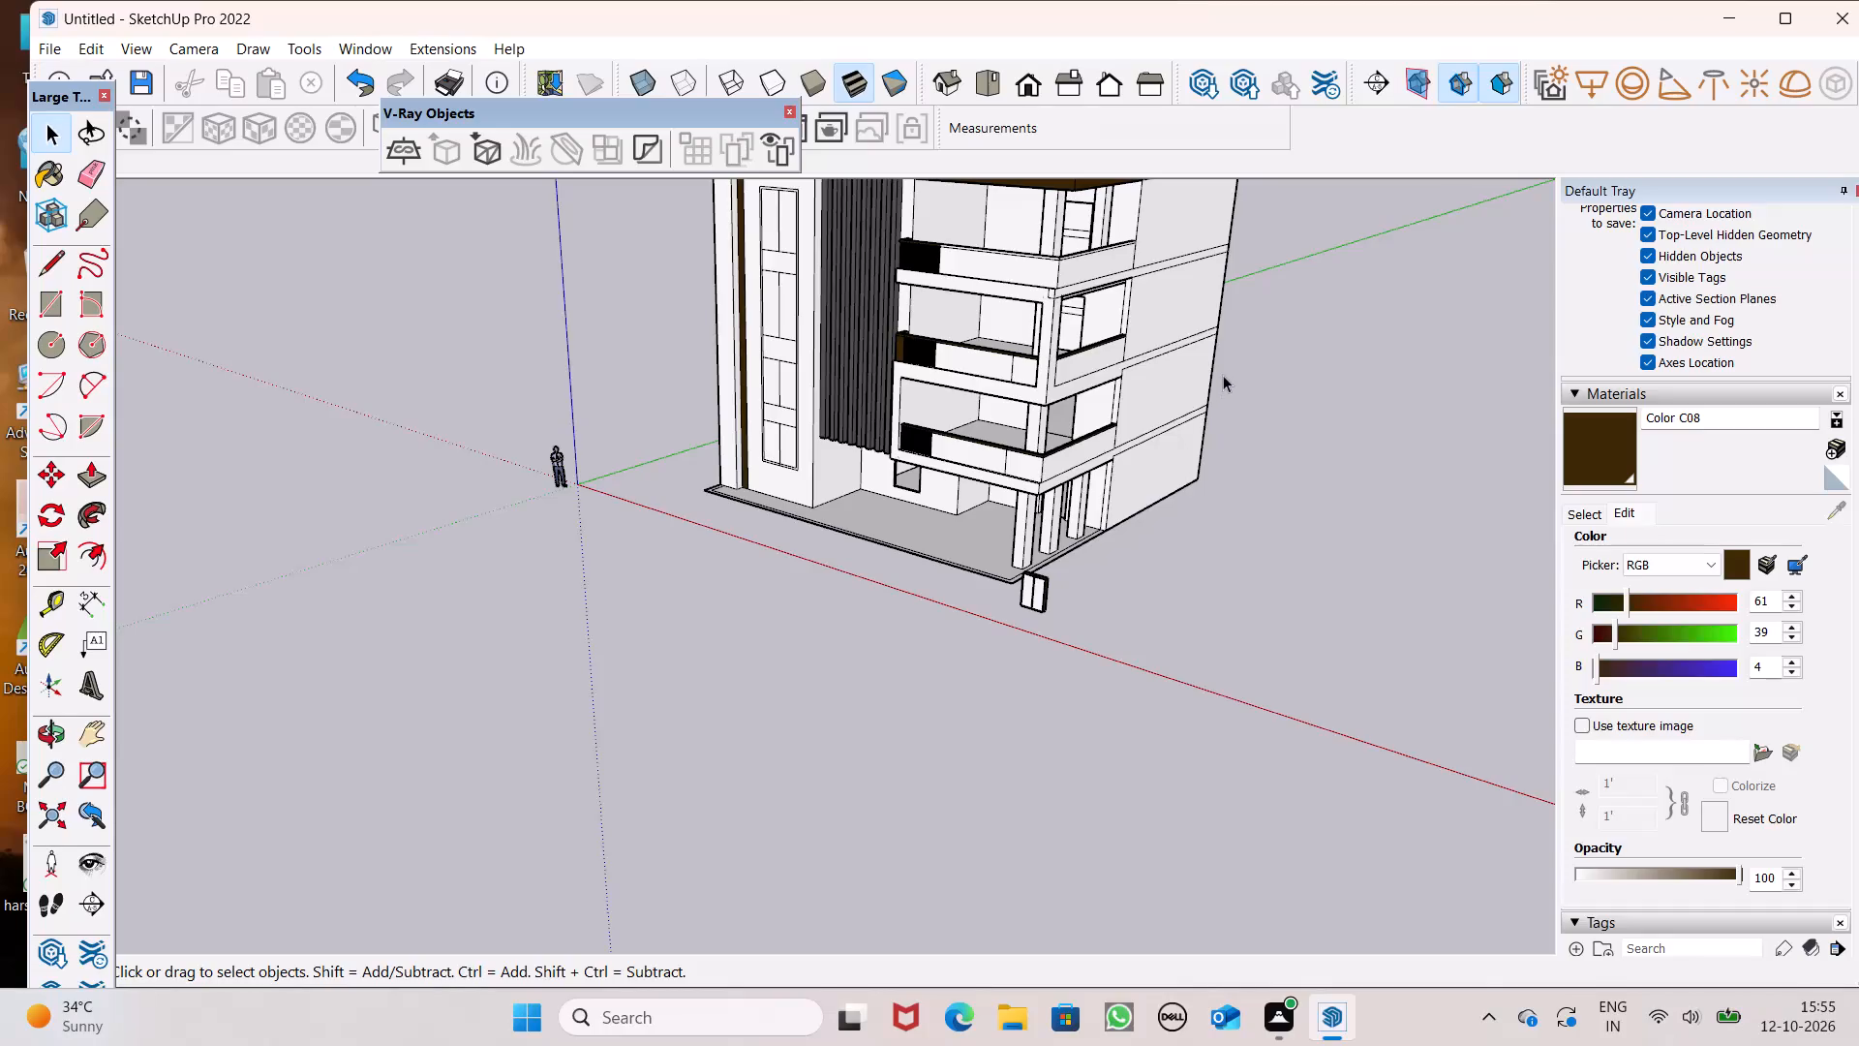
scroll(1223, 380, down, 3)
scroll(1208, 422, up, 1)
scroll(1206, 427, down, 1)
middle_drag(1192, 510, 1433, 478)
scroll(1248, 452, down, 4)
middle_drag(1249, 498, 1366, 492)
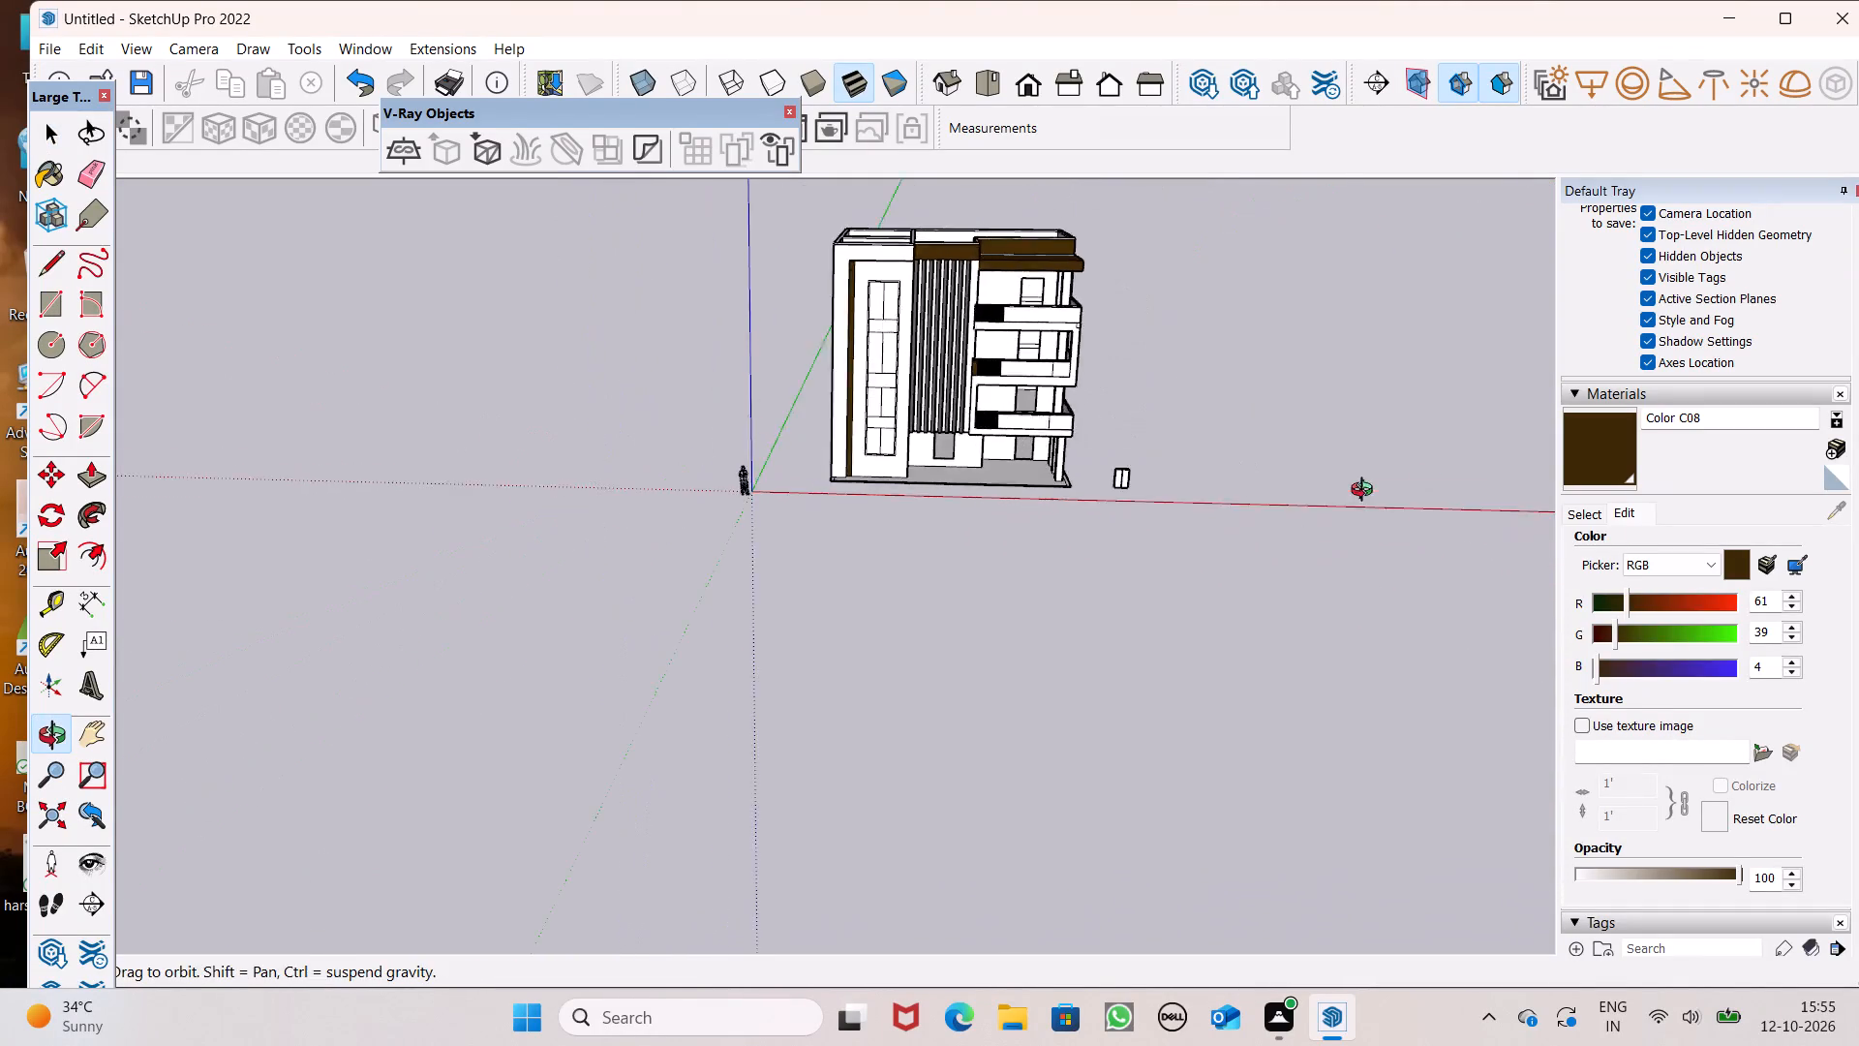
middle_drag(1366, 492, 1332, 447)
scroll(1269, 426, up, 8)
scroll(1173, 445, up, 2)
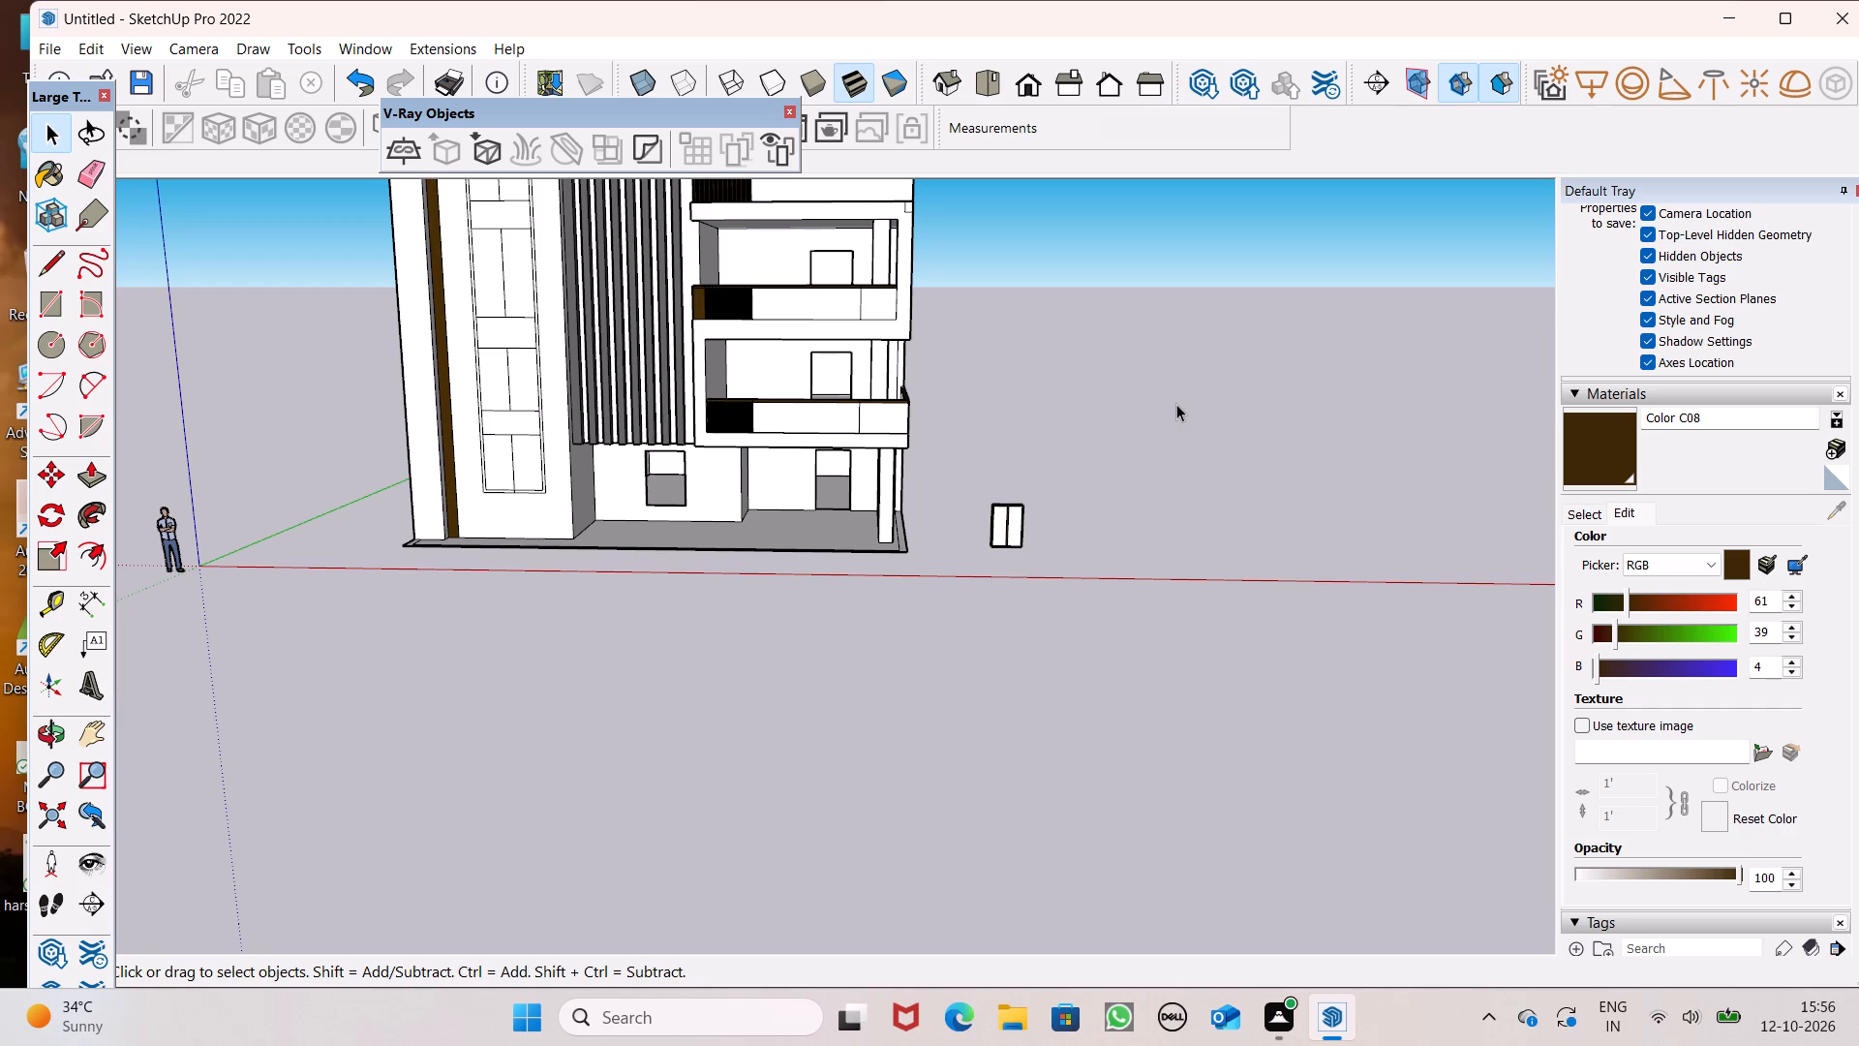
scroll(804, 487, up, 1)
middle_drag(804, 487, 917, 478)
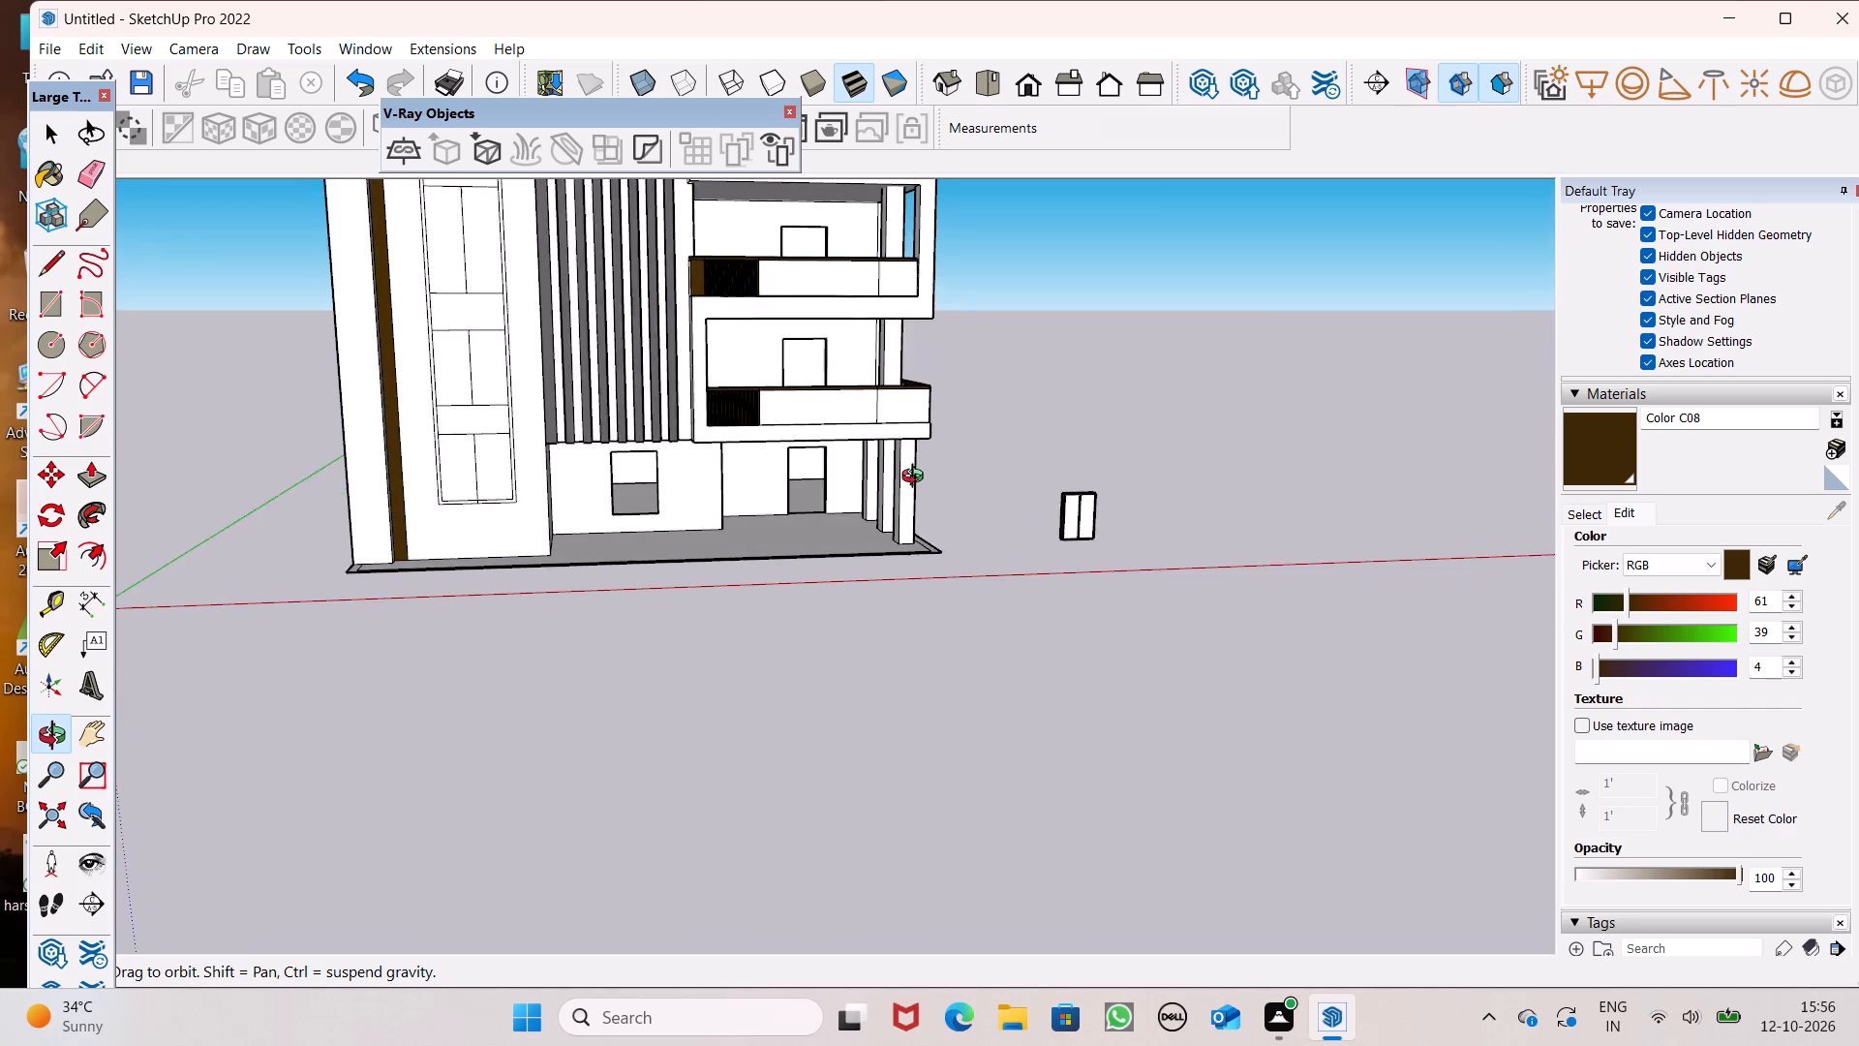
middle_drag(917, 478, 1109, 376)
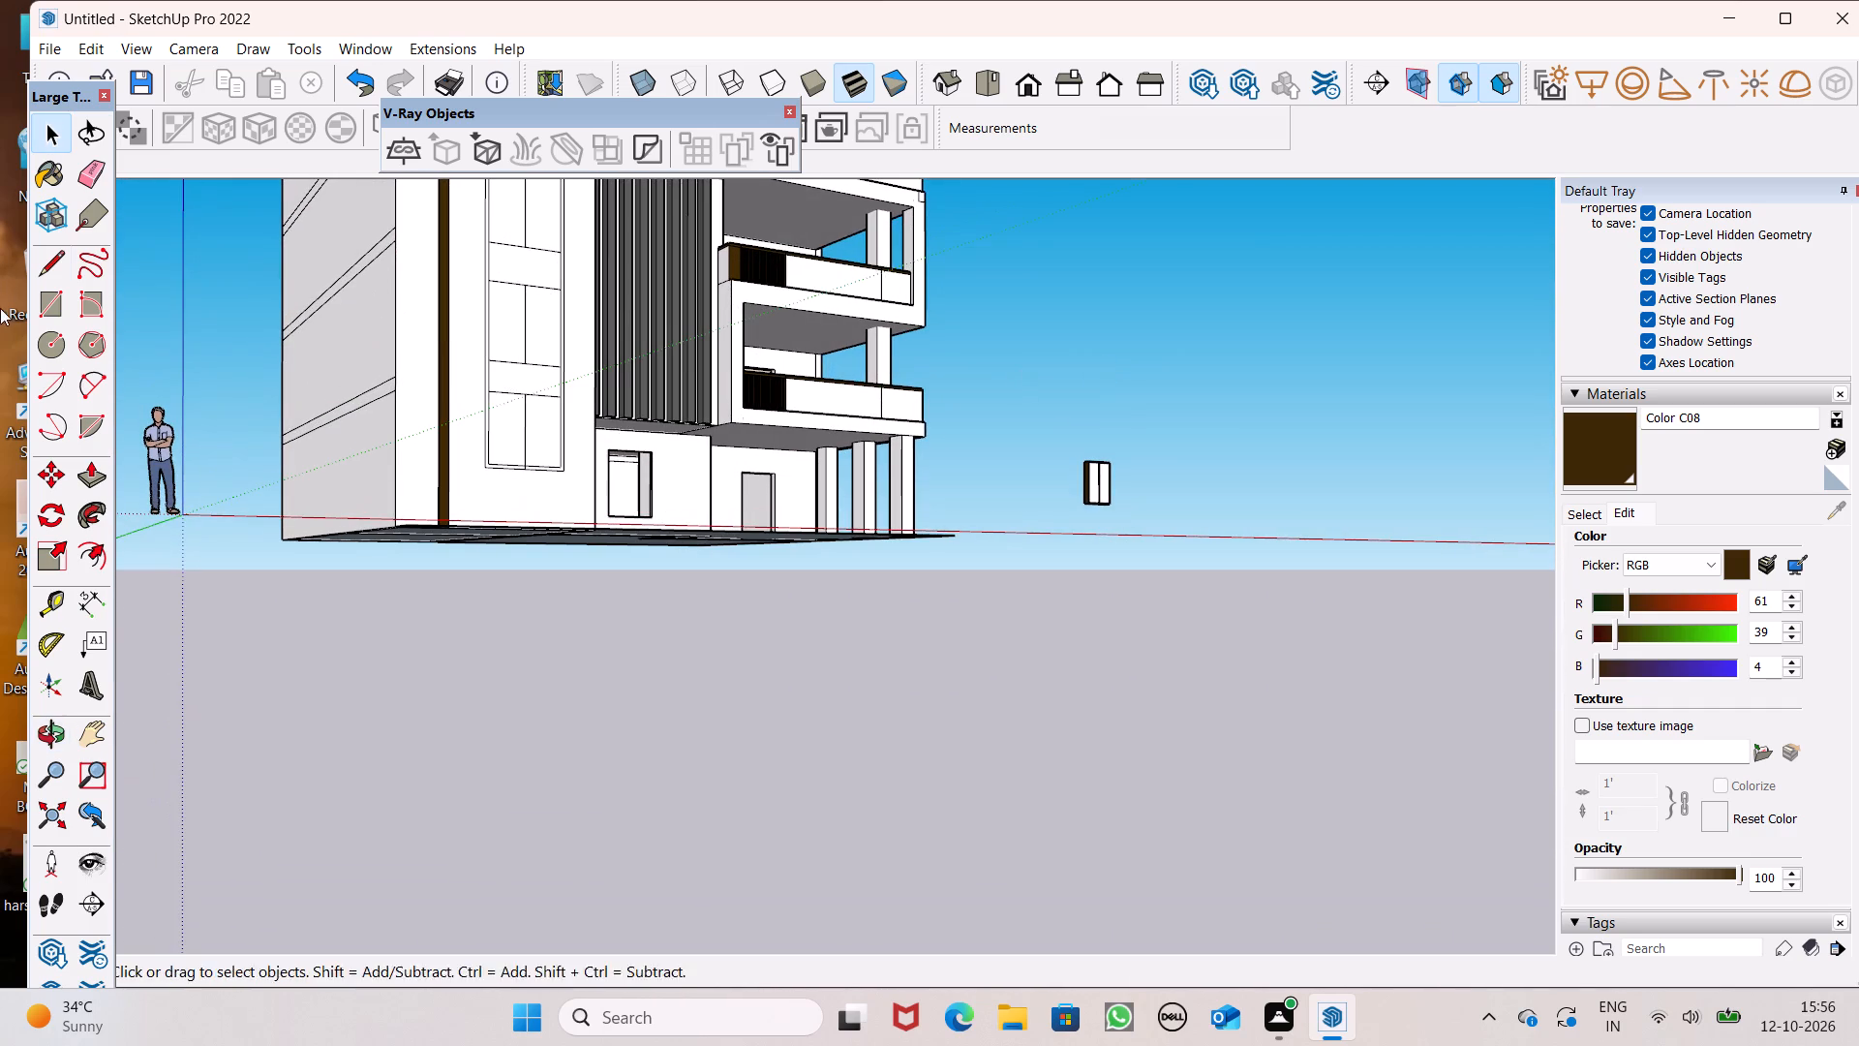
Draw a horizontal line about 1' 8" long near the top of the inner face of the column nearest the wall.
click(39, 271)
scroll(655, 415, up, 2)
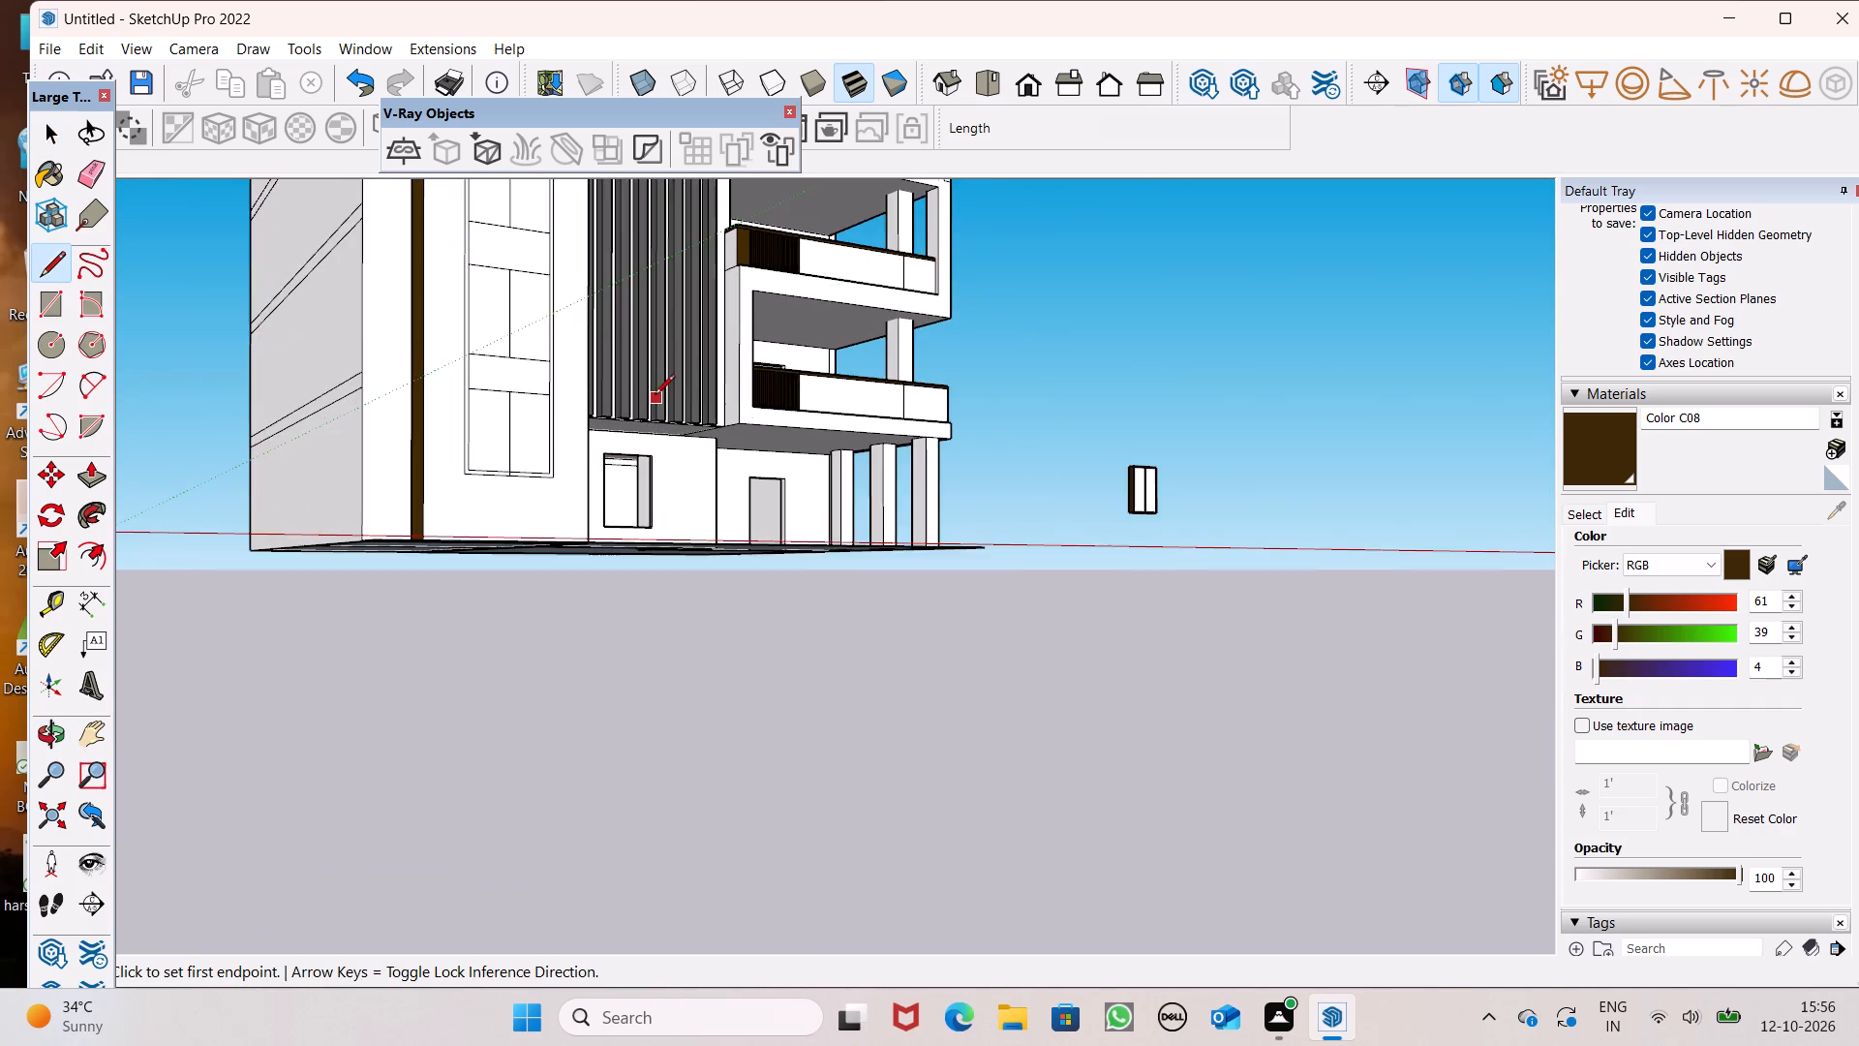
scroll(655, 396, up, 5)
scroll(1068, 609, up, 5)
middle_drag(1061, 611, 1241, 626)
scroll(1147, 529, up, 4)
middle_drag(1082, 566, 1266, 632)
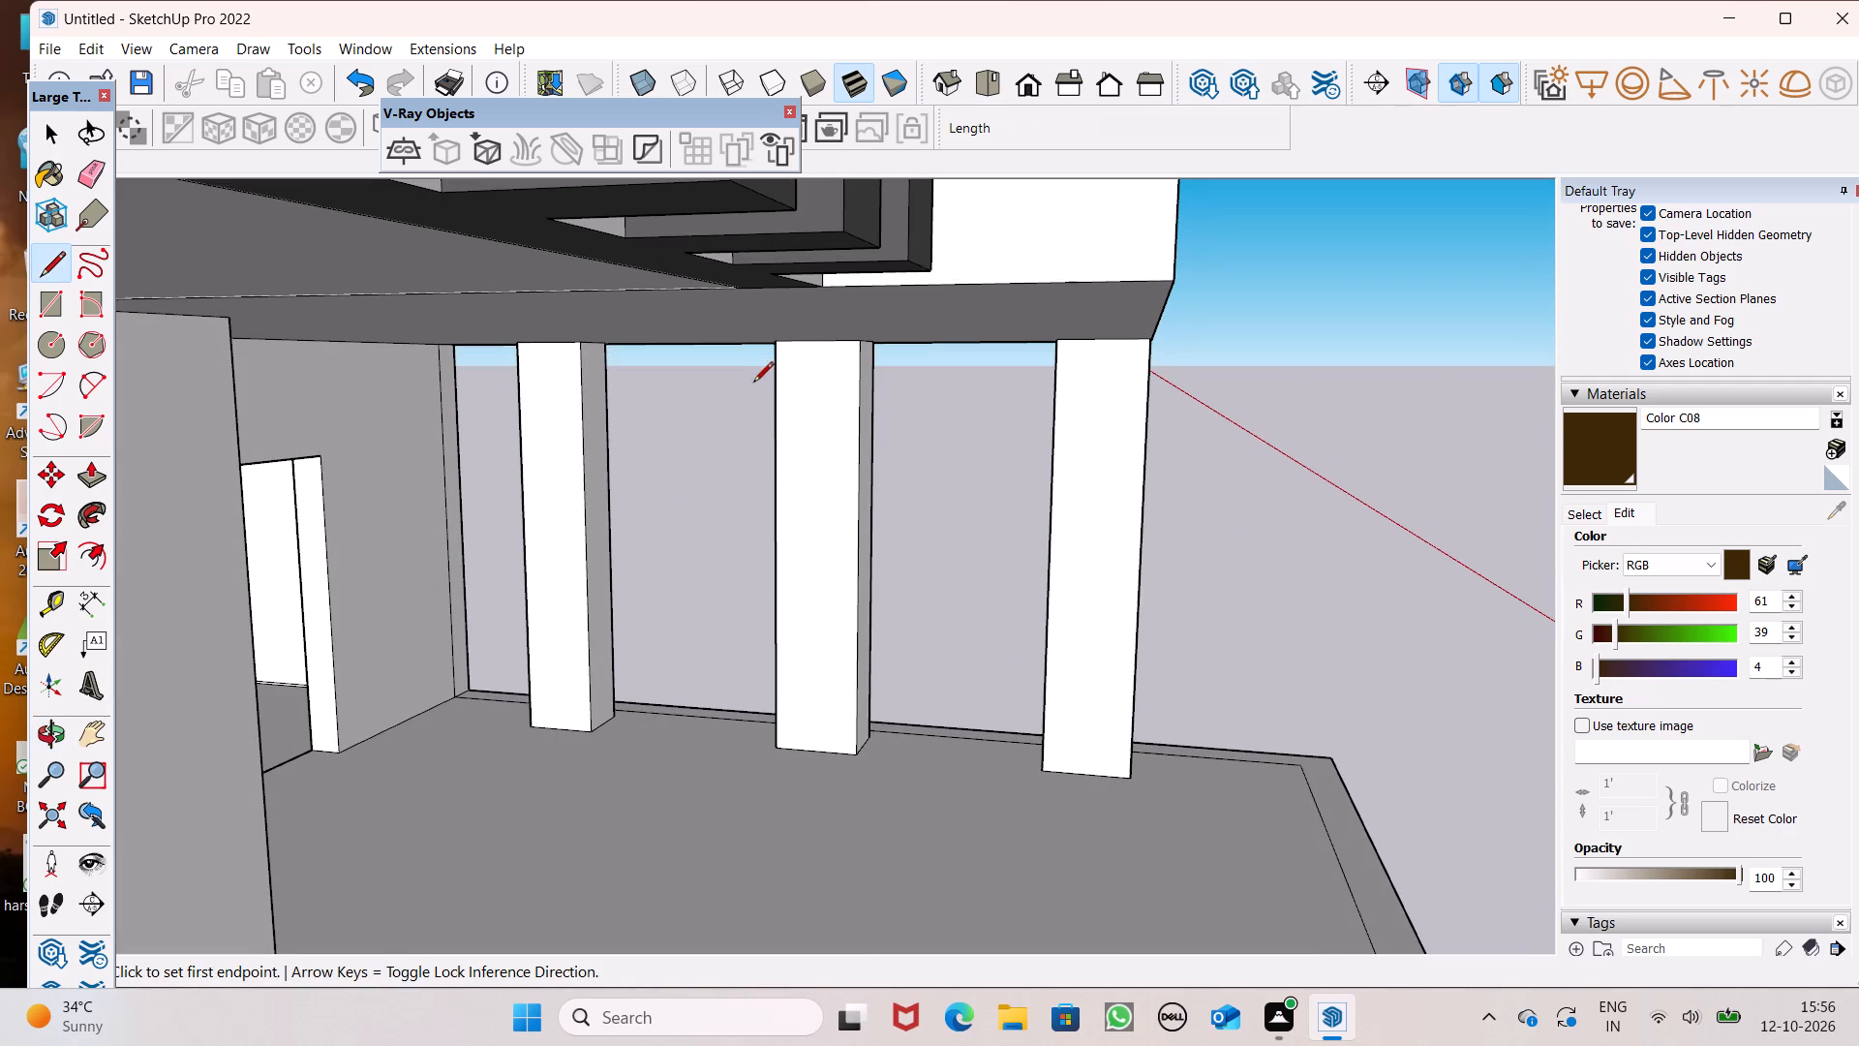
click(525, 406)
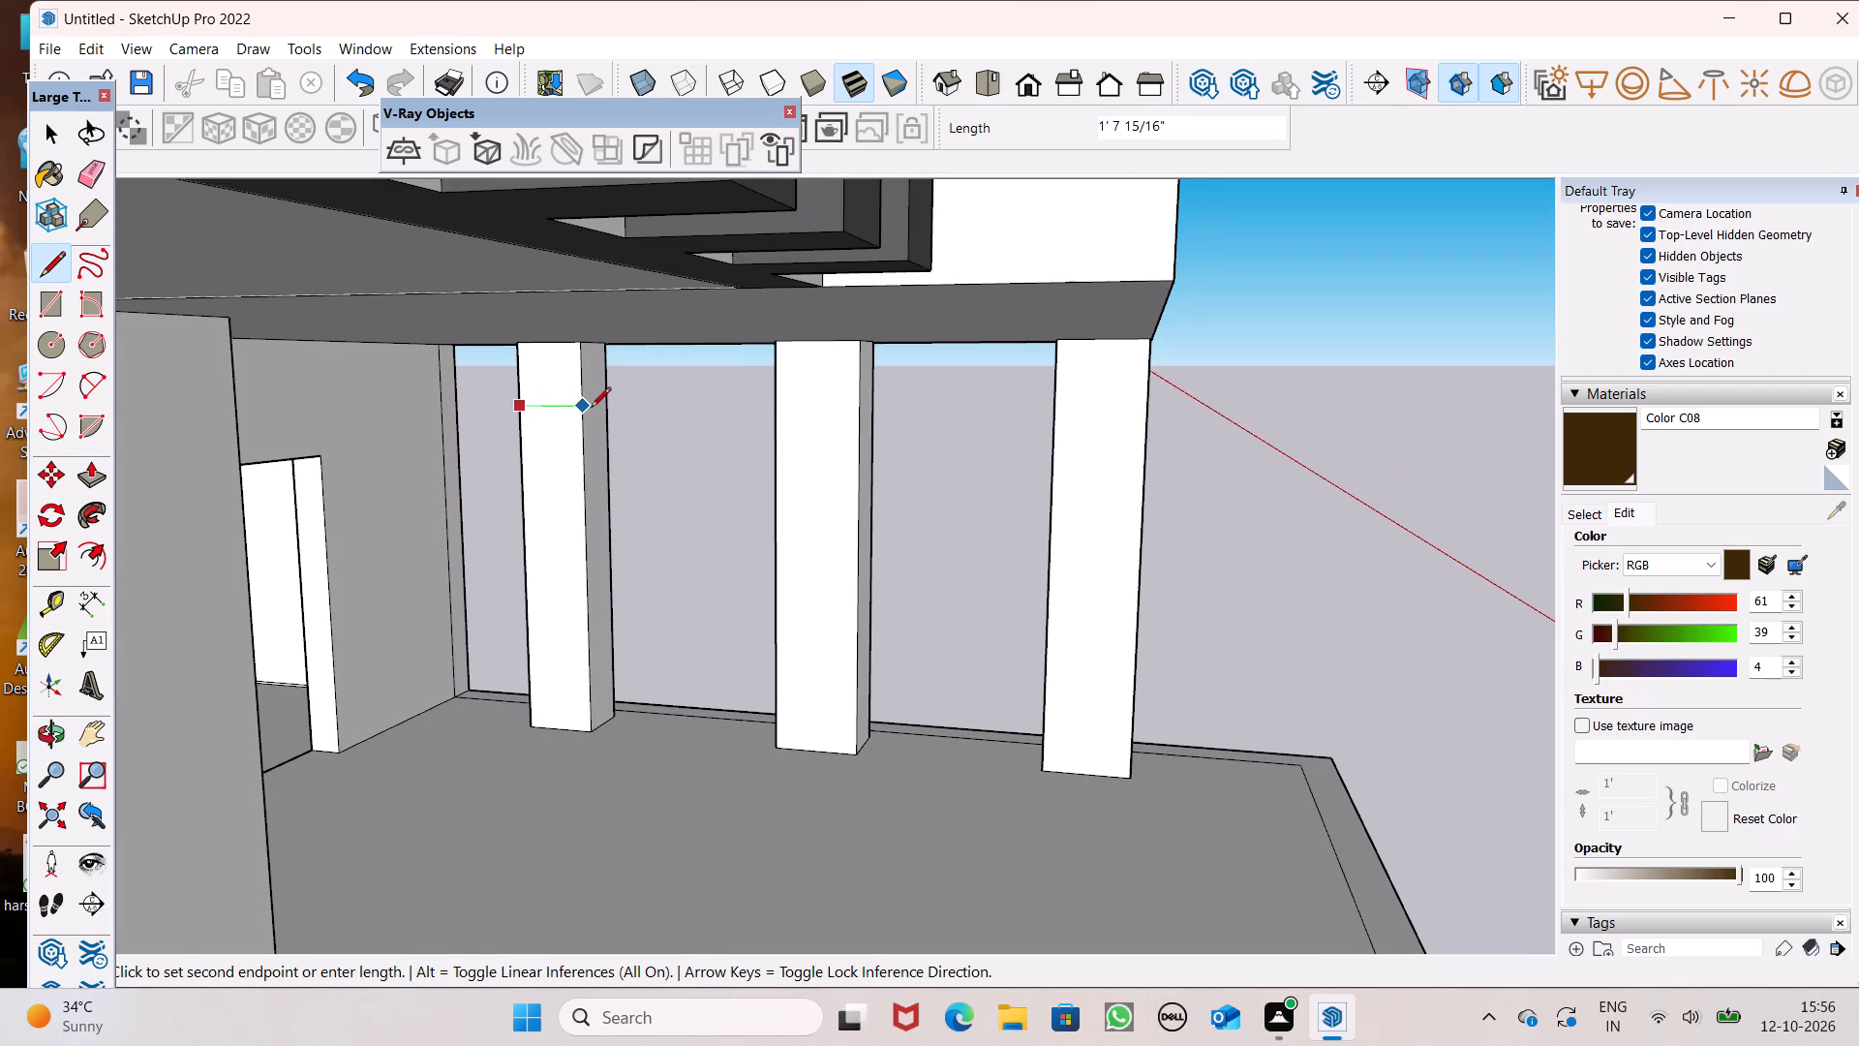
click(588, 406)
click(613, 397)
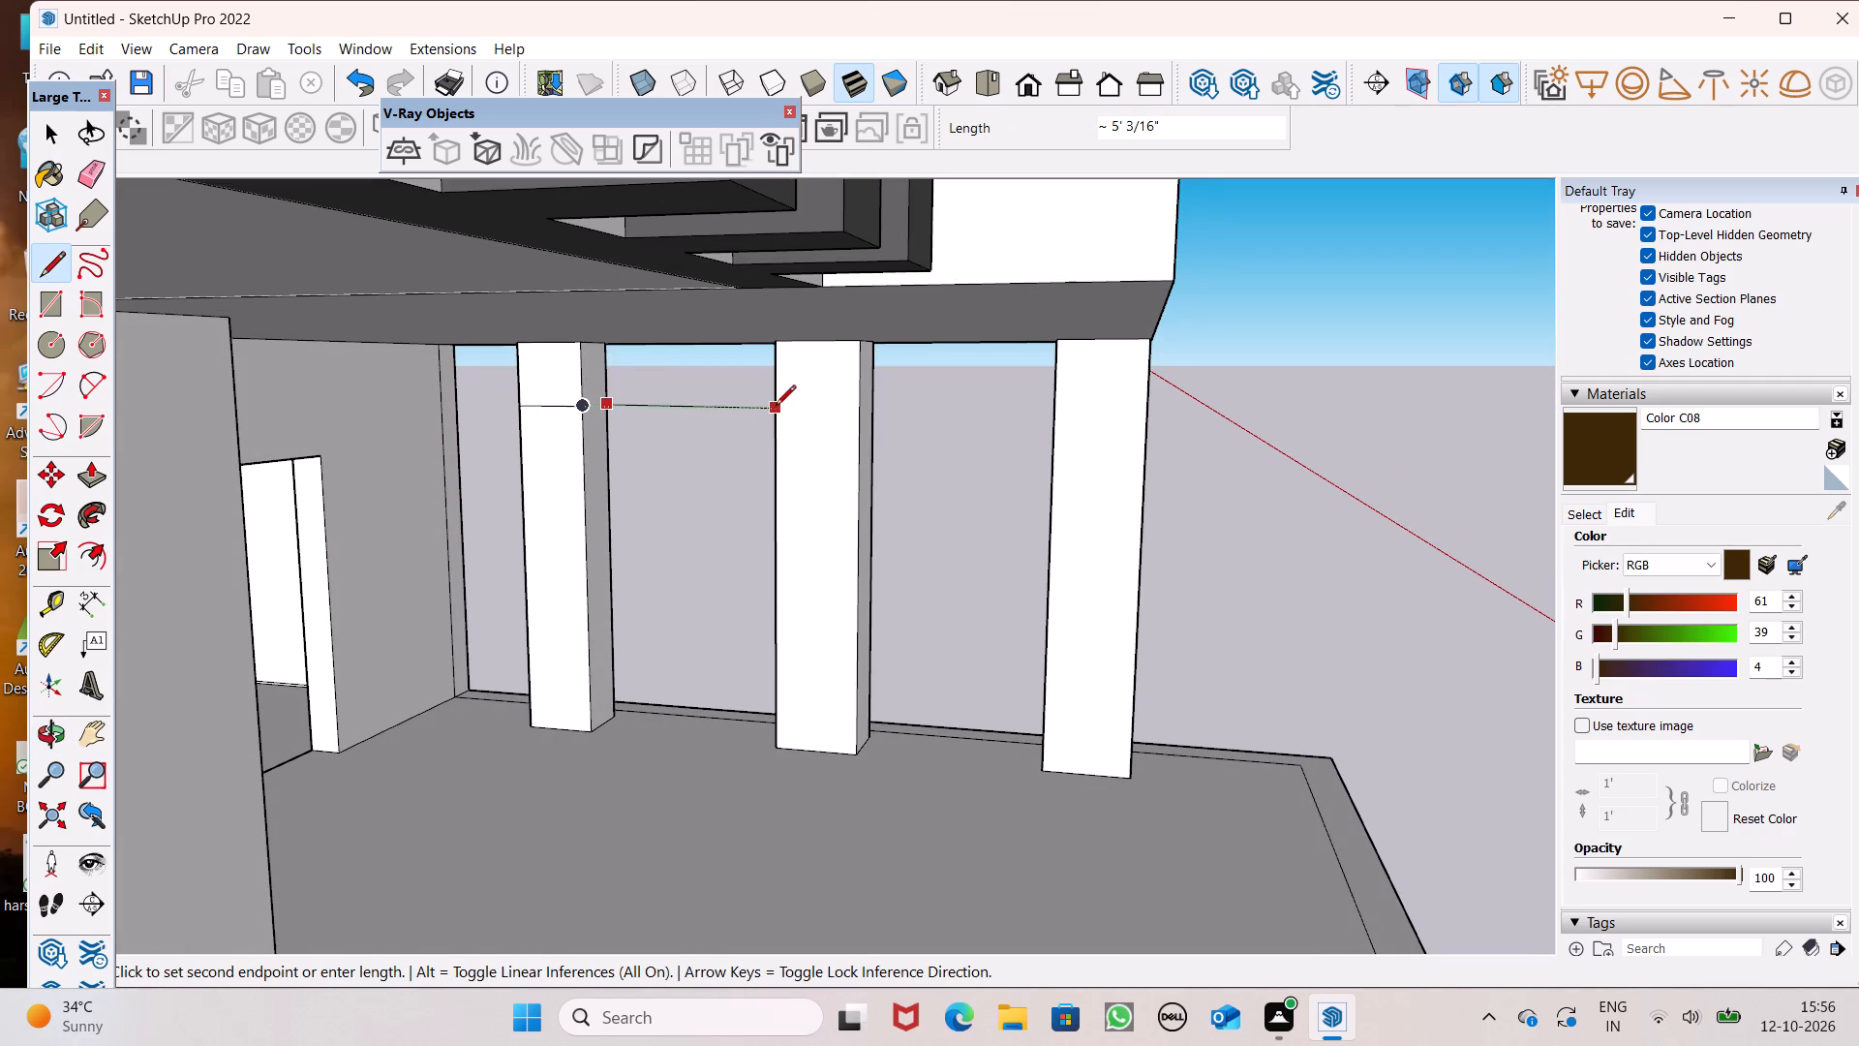
key(space)
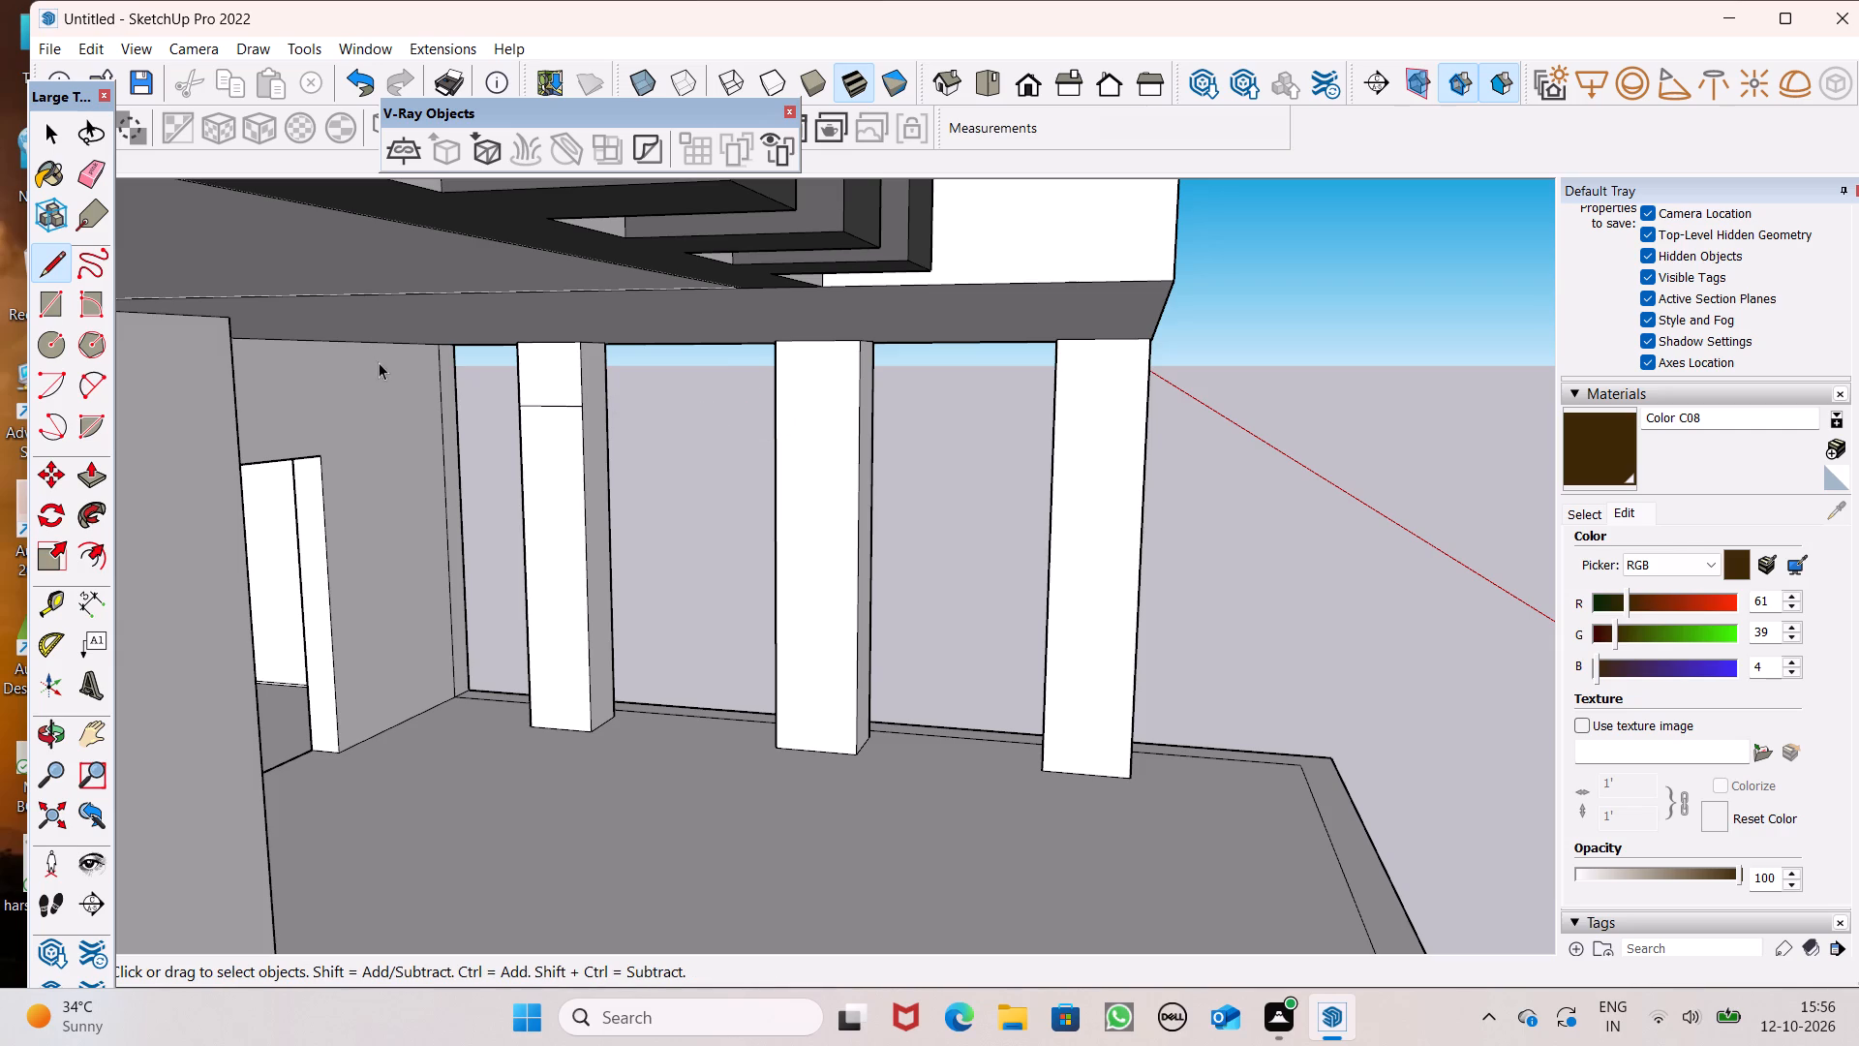
Continue that line at the same height across the column's adjoining side face facing the middle column, about 1' 5" long.
click(72, 271)
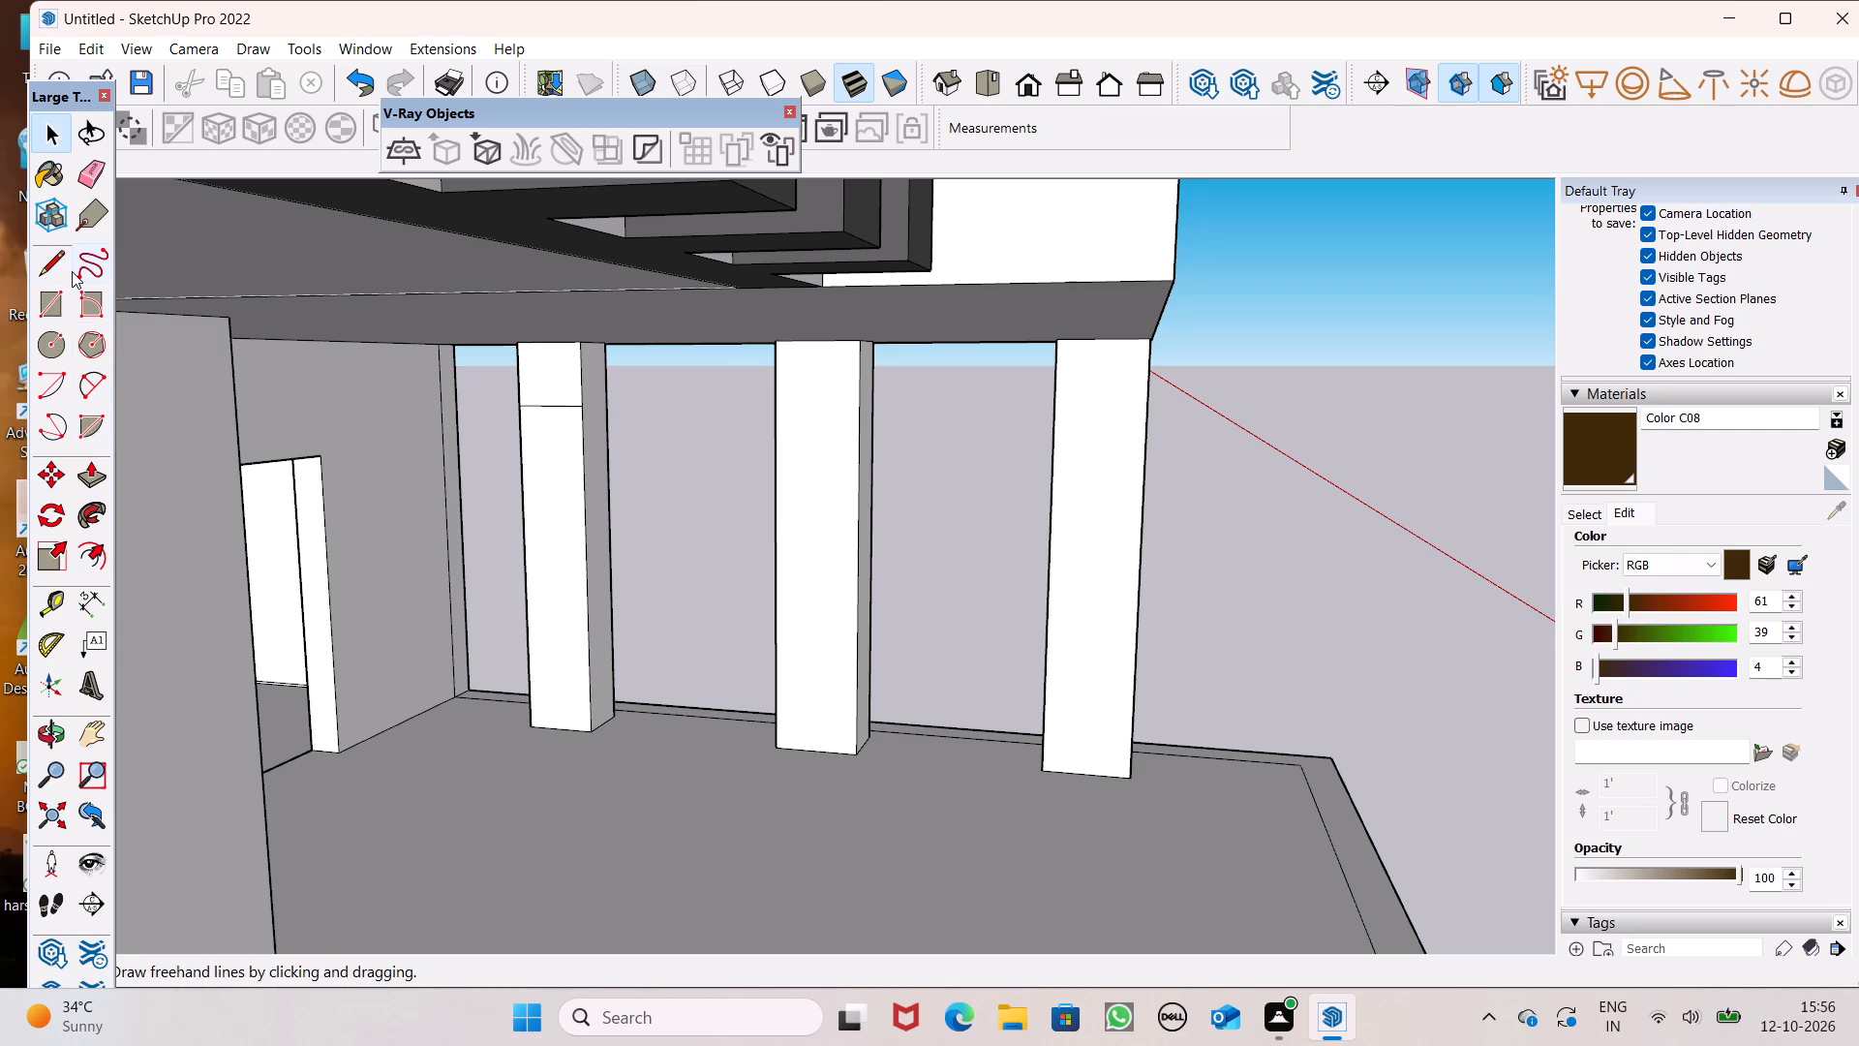
click(65, 262)
scroll(629, 520, up, 1)
middle_drag(625, 522, 400, 576)
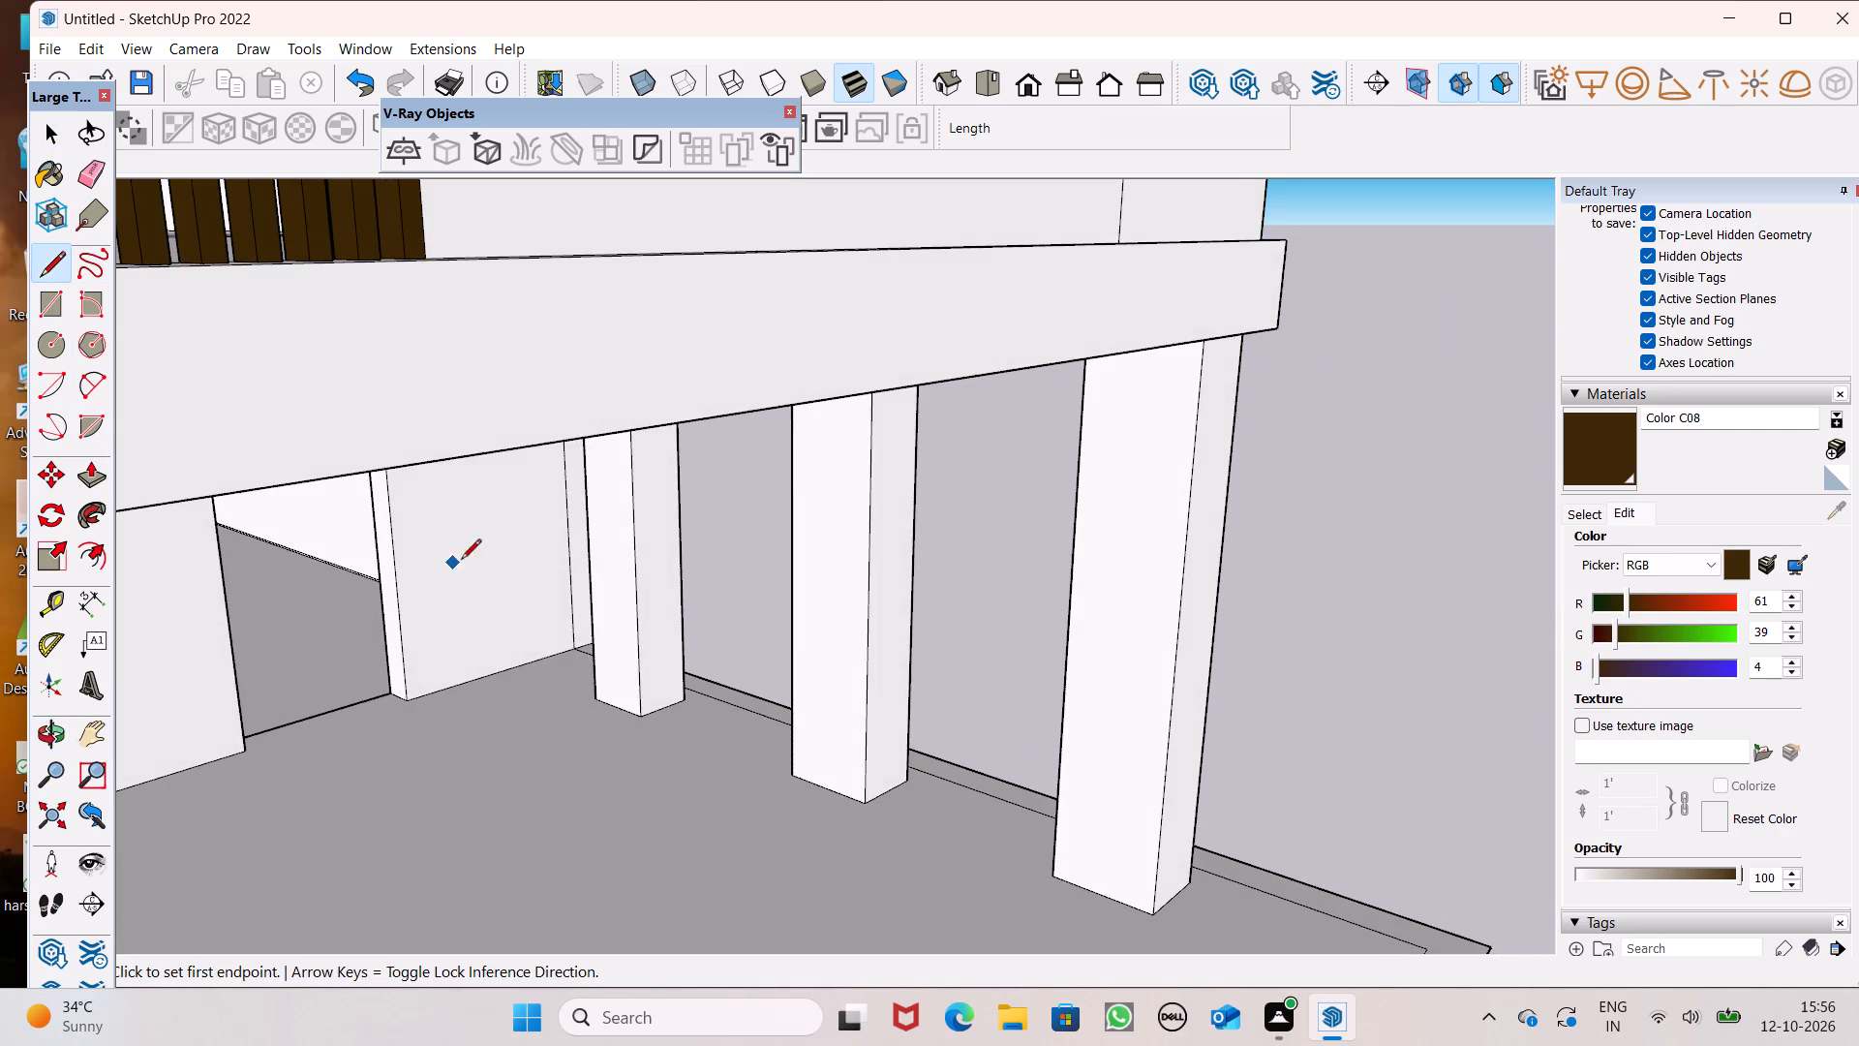
middle_drag(609, 550, 657, 405)
scroll(634, 419, up, 5)
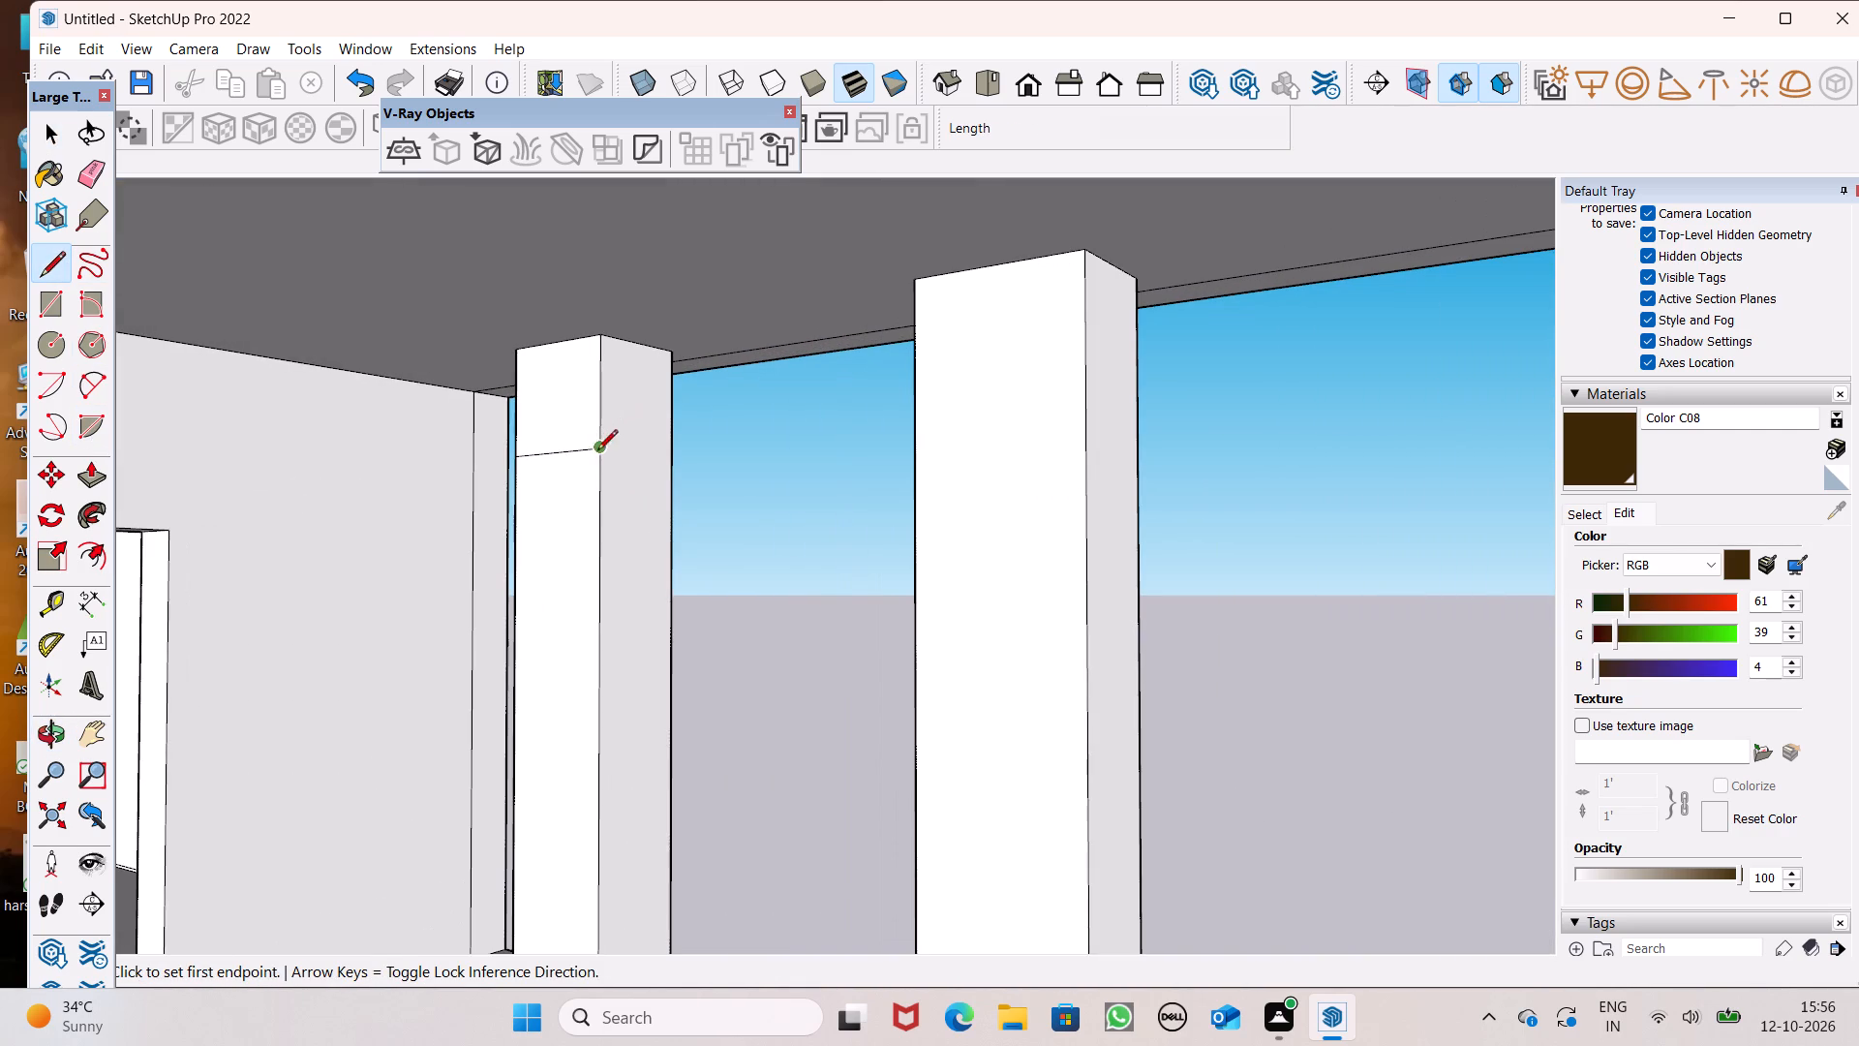
drag(597, 449, 627, 446)
click(677, 443)
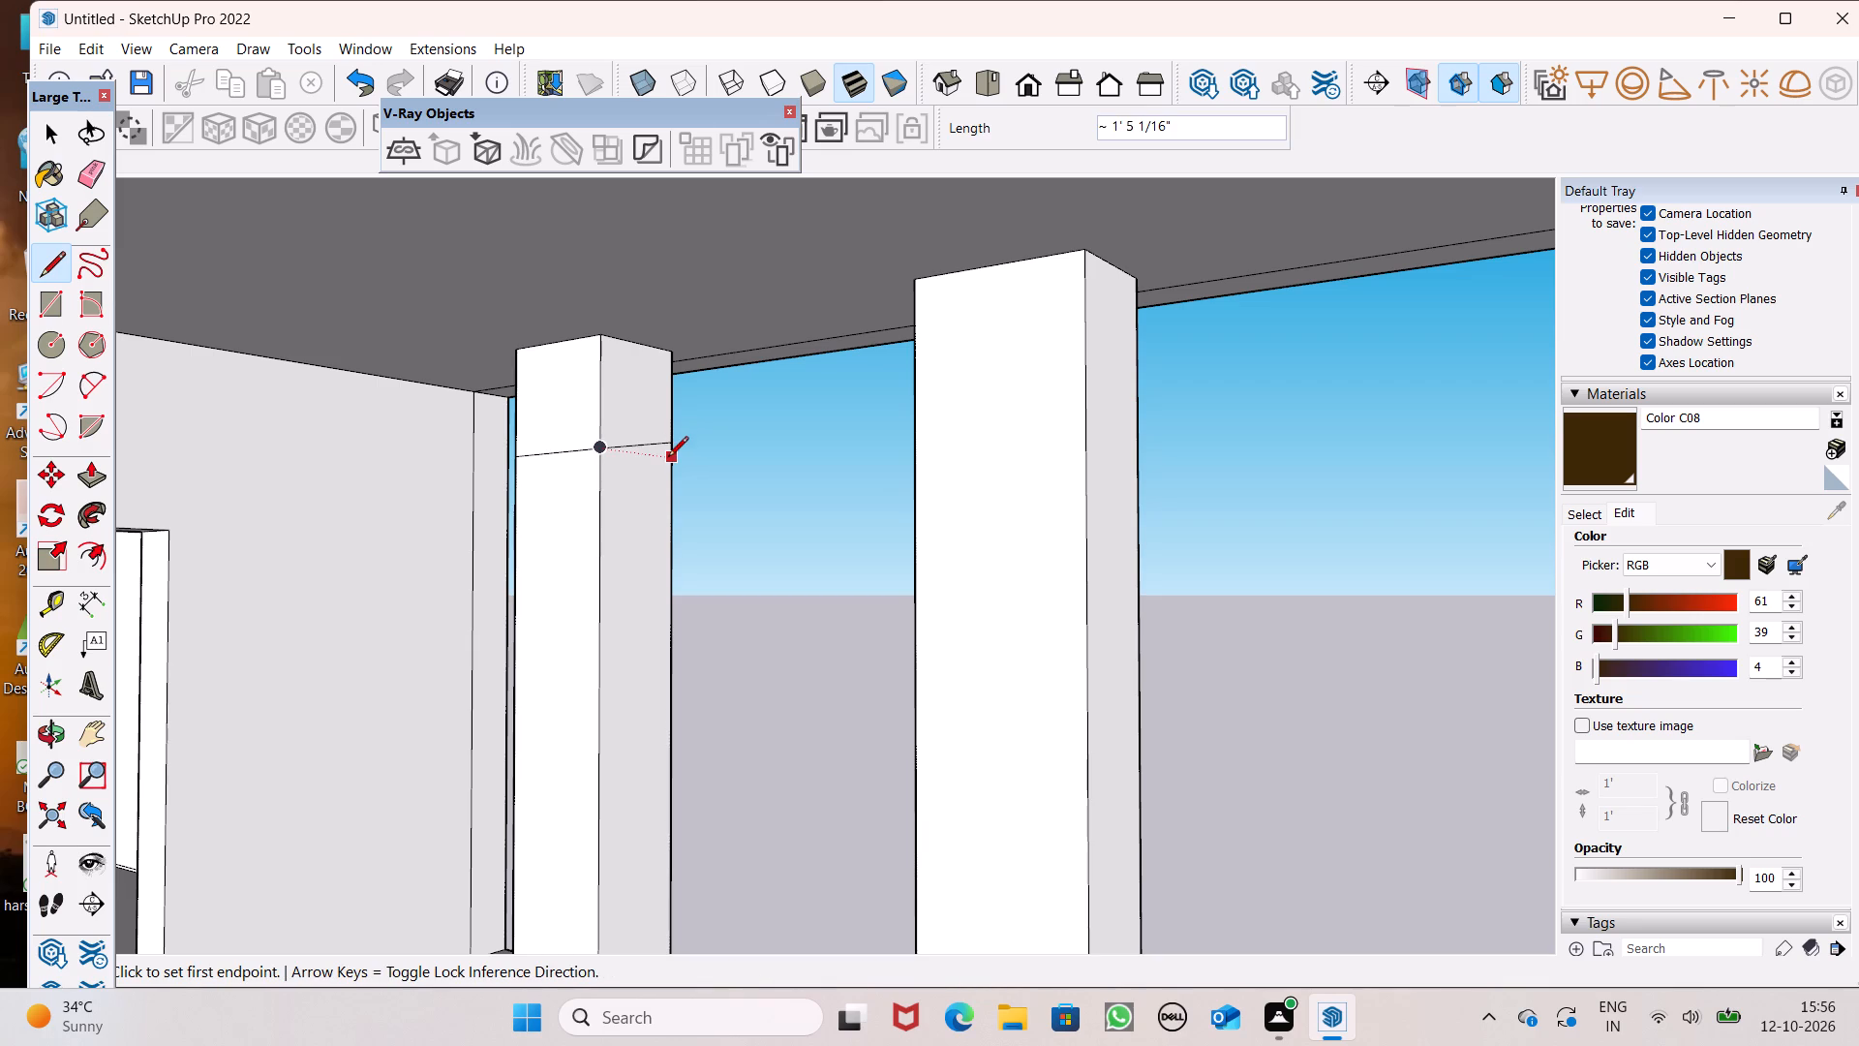
key(ctrl+z)
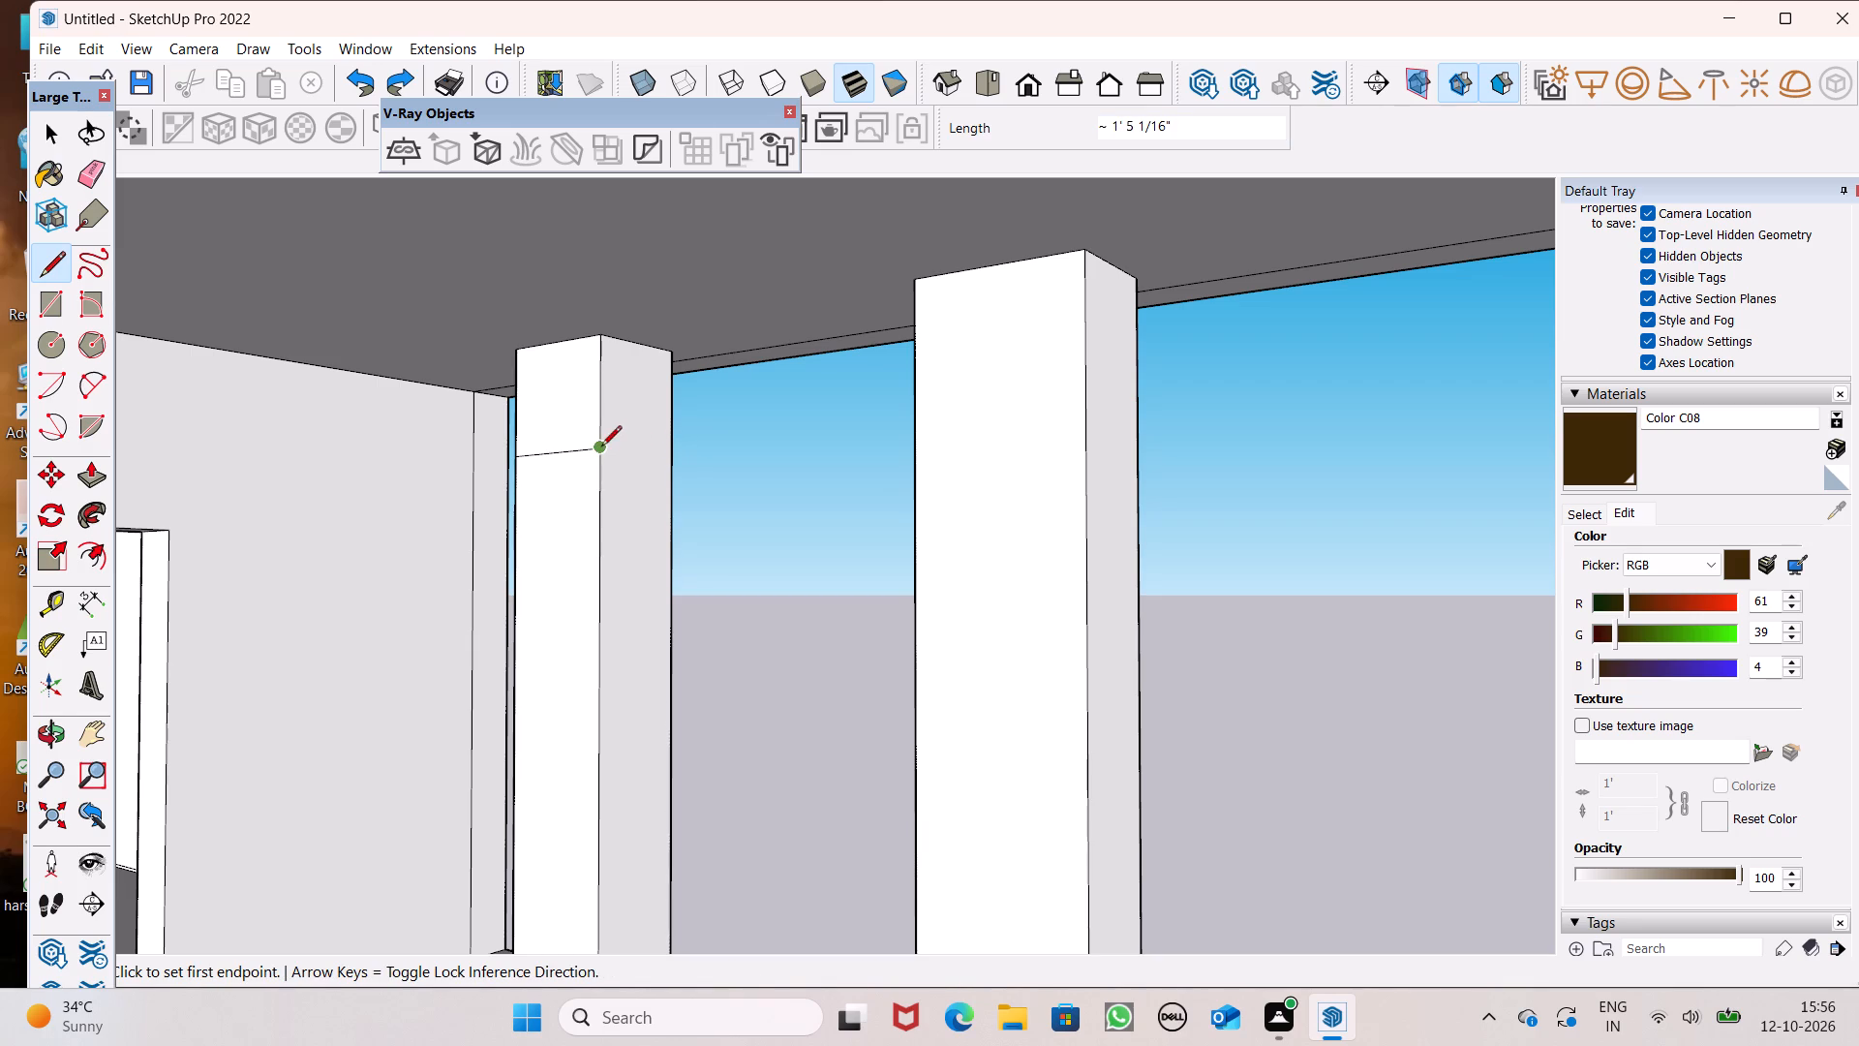
click(601, 444)
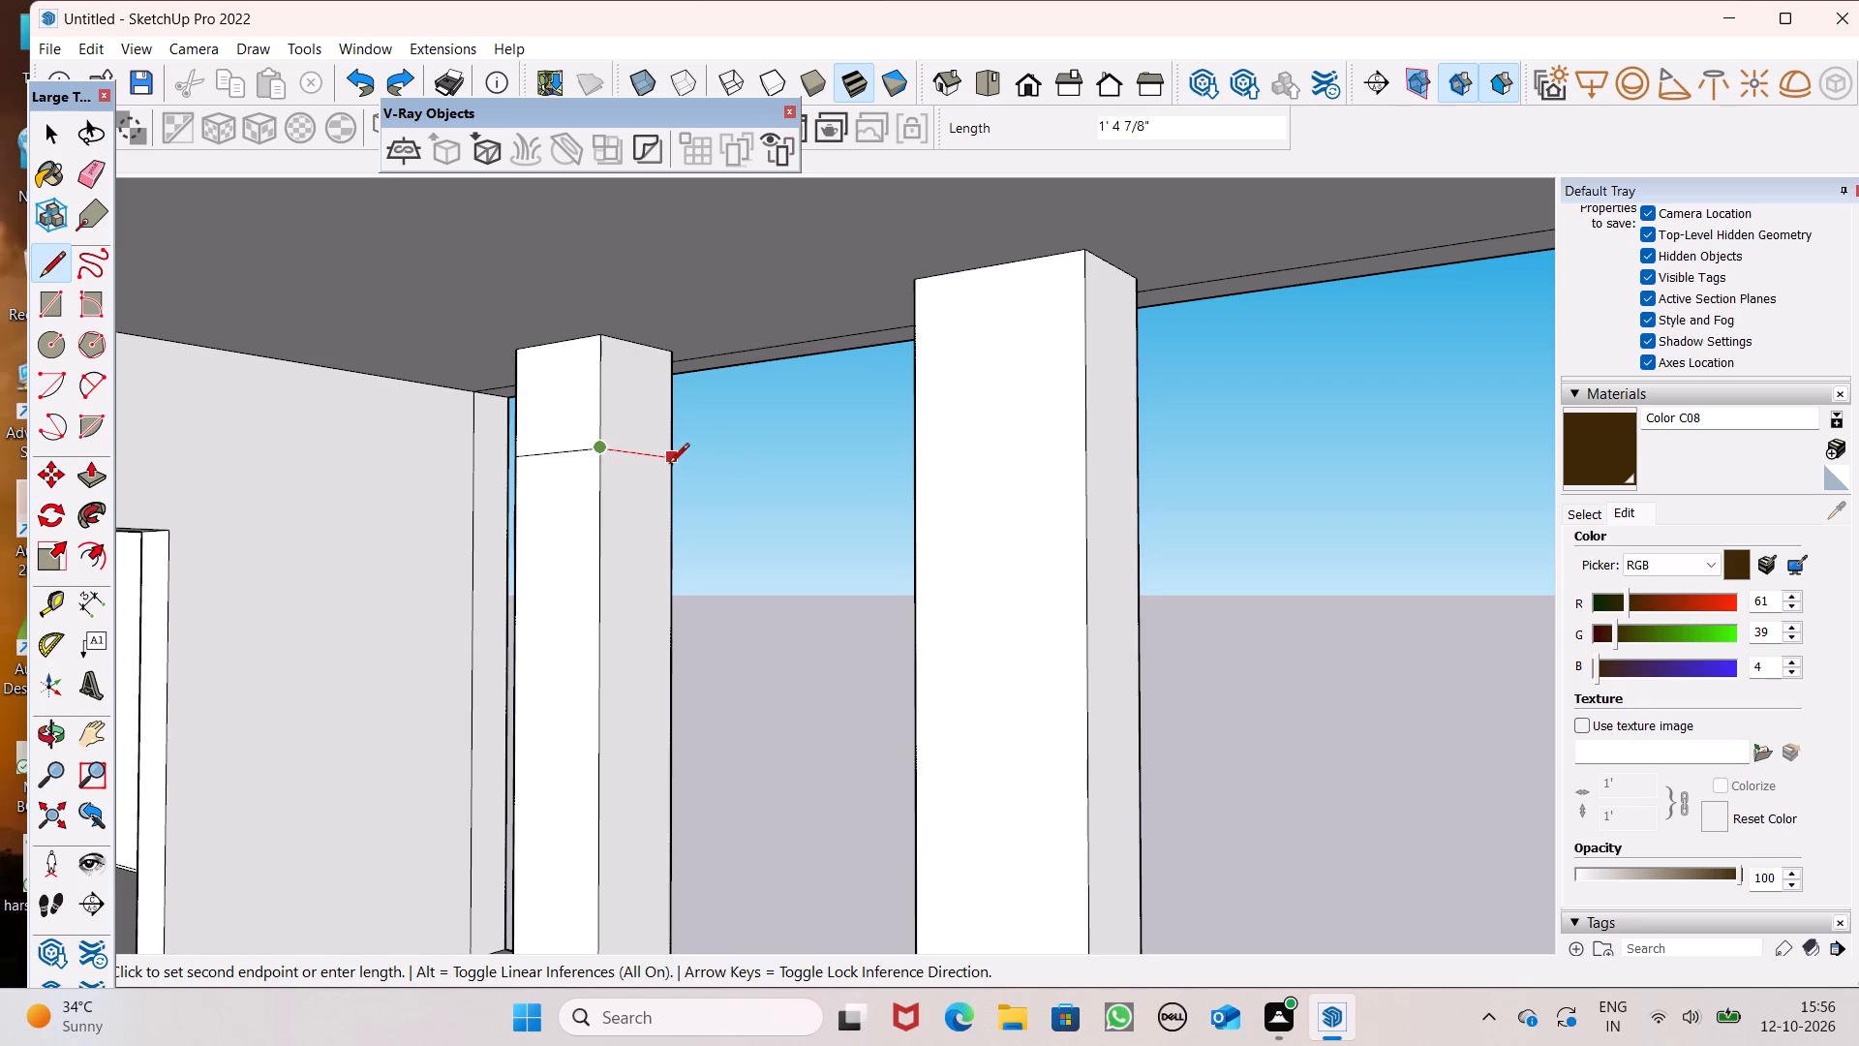
click(669, 462)
Draw a matching horizontal line about 1' 11 5/8" long across the middle column's inner face, level with the first column's line.
scroll(675, 404, down, 3)
middle_drag(710, 535, 980, 571)
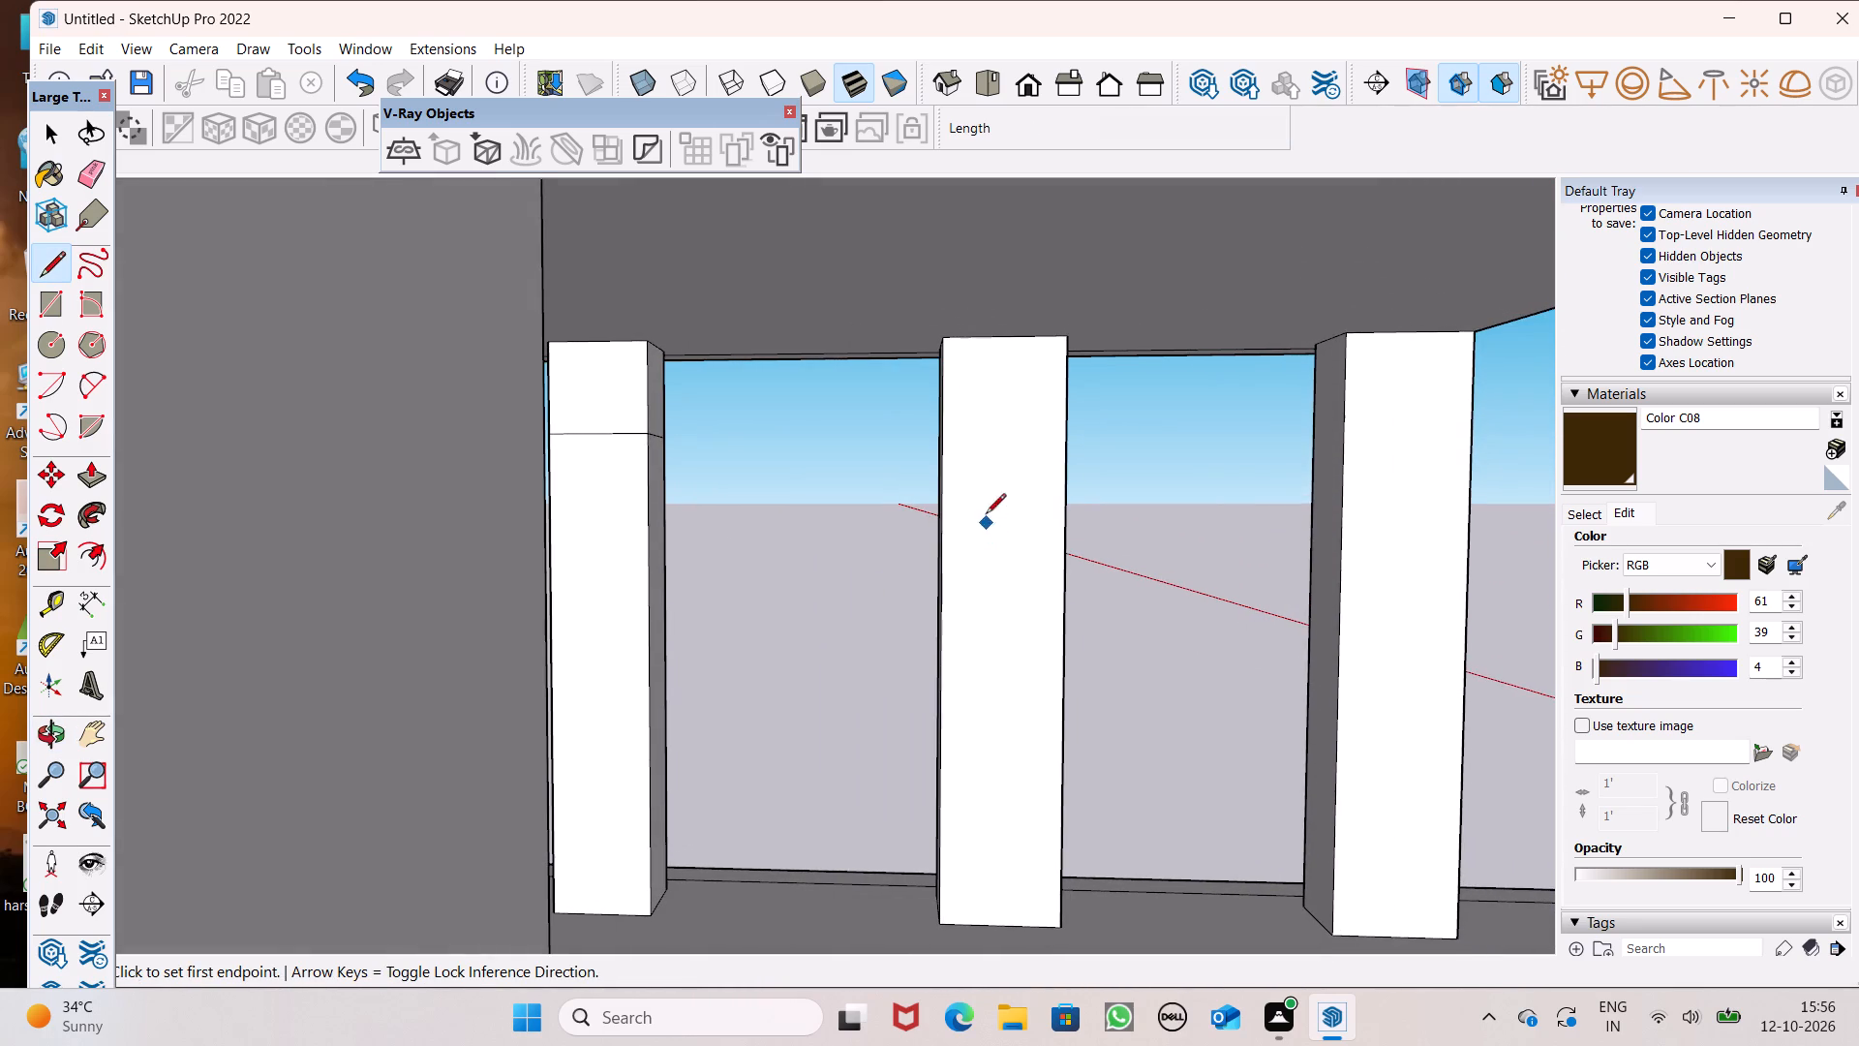
middle_drag(944, 487, 925, 498)
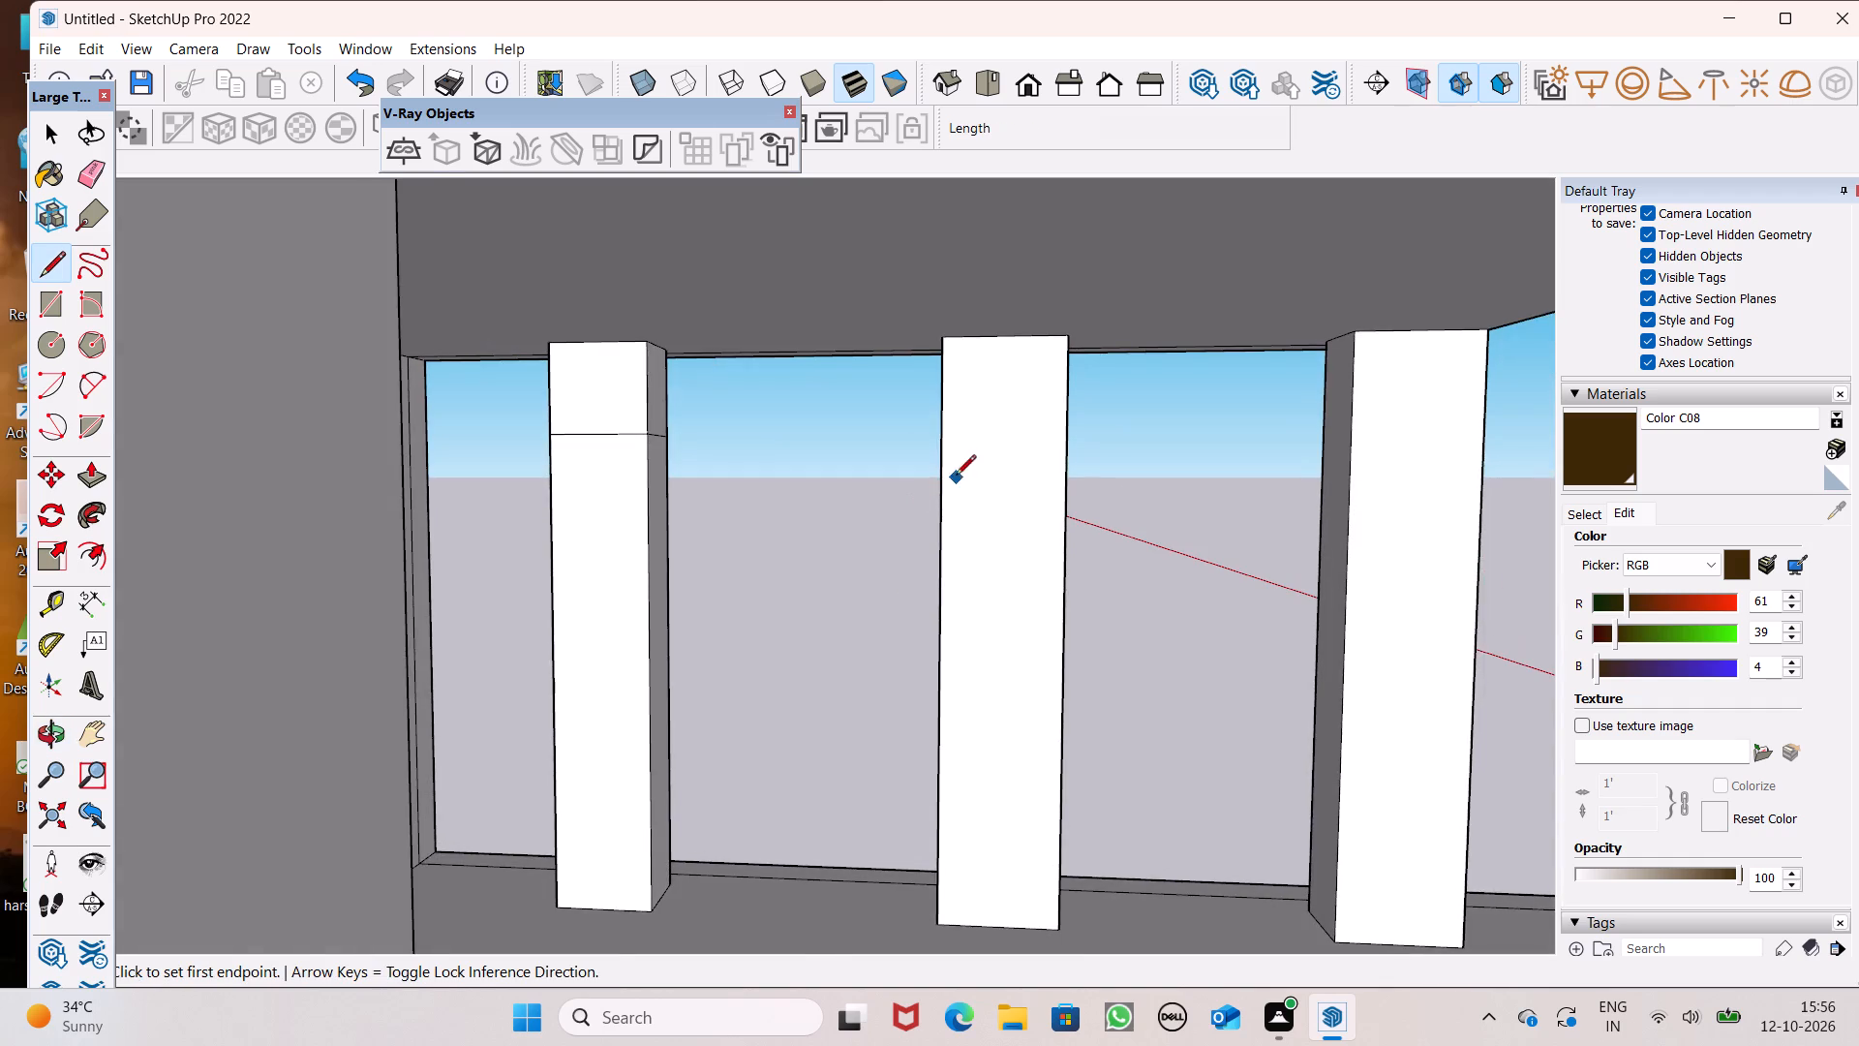
scroll(923, 446, up, 1)
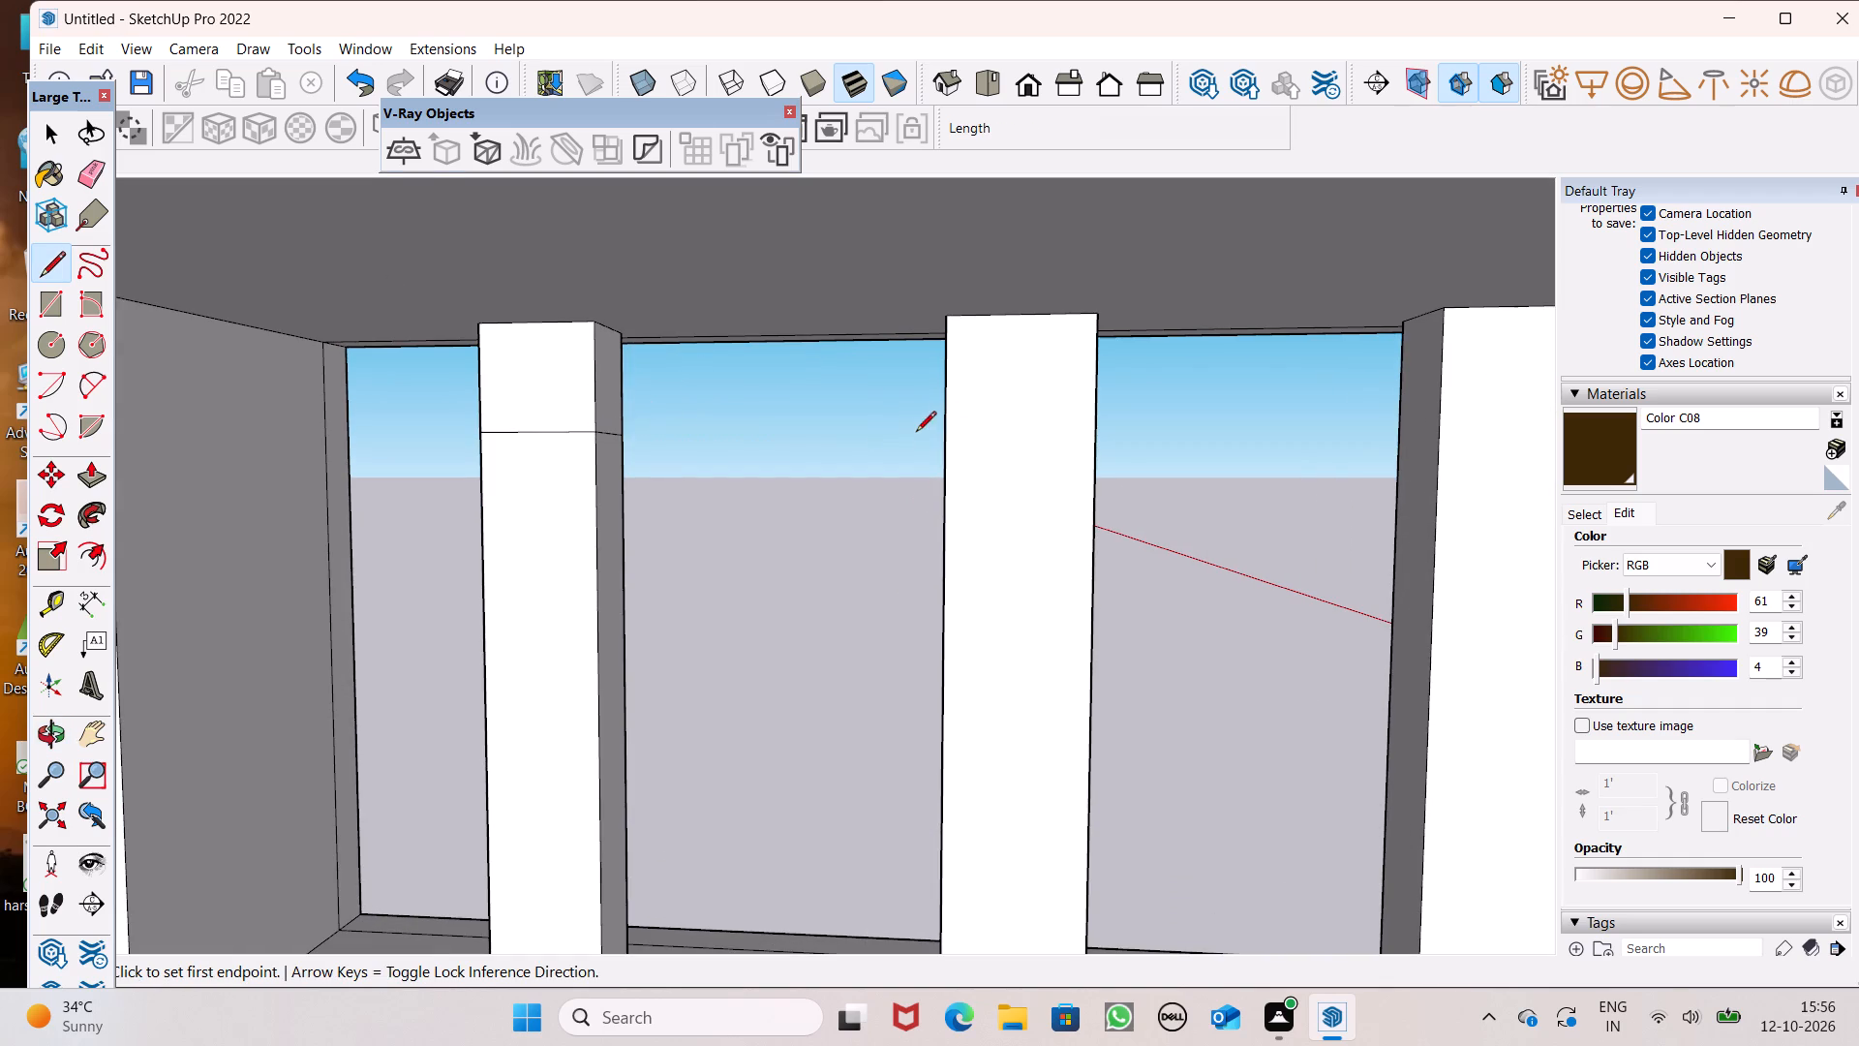
click(946, 422)
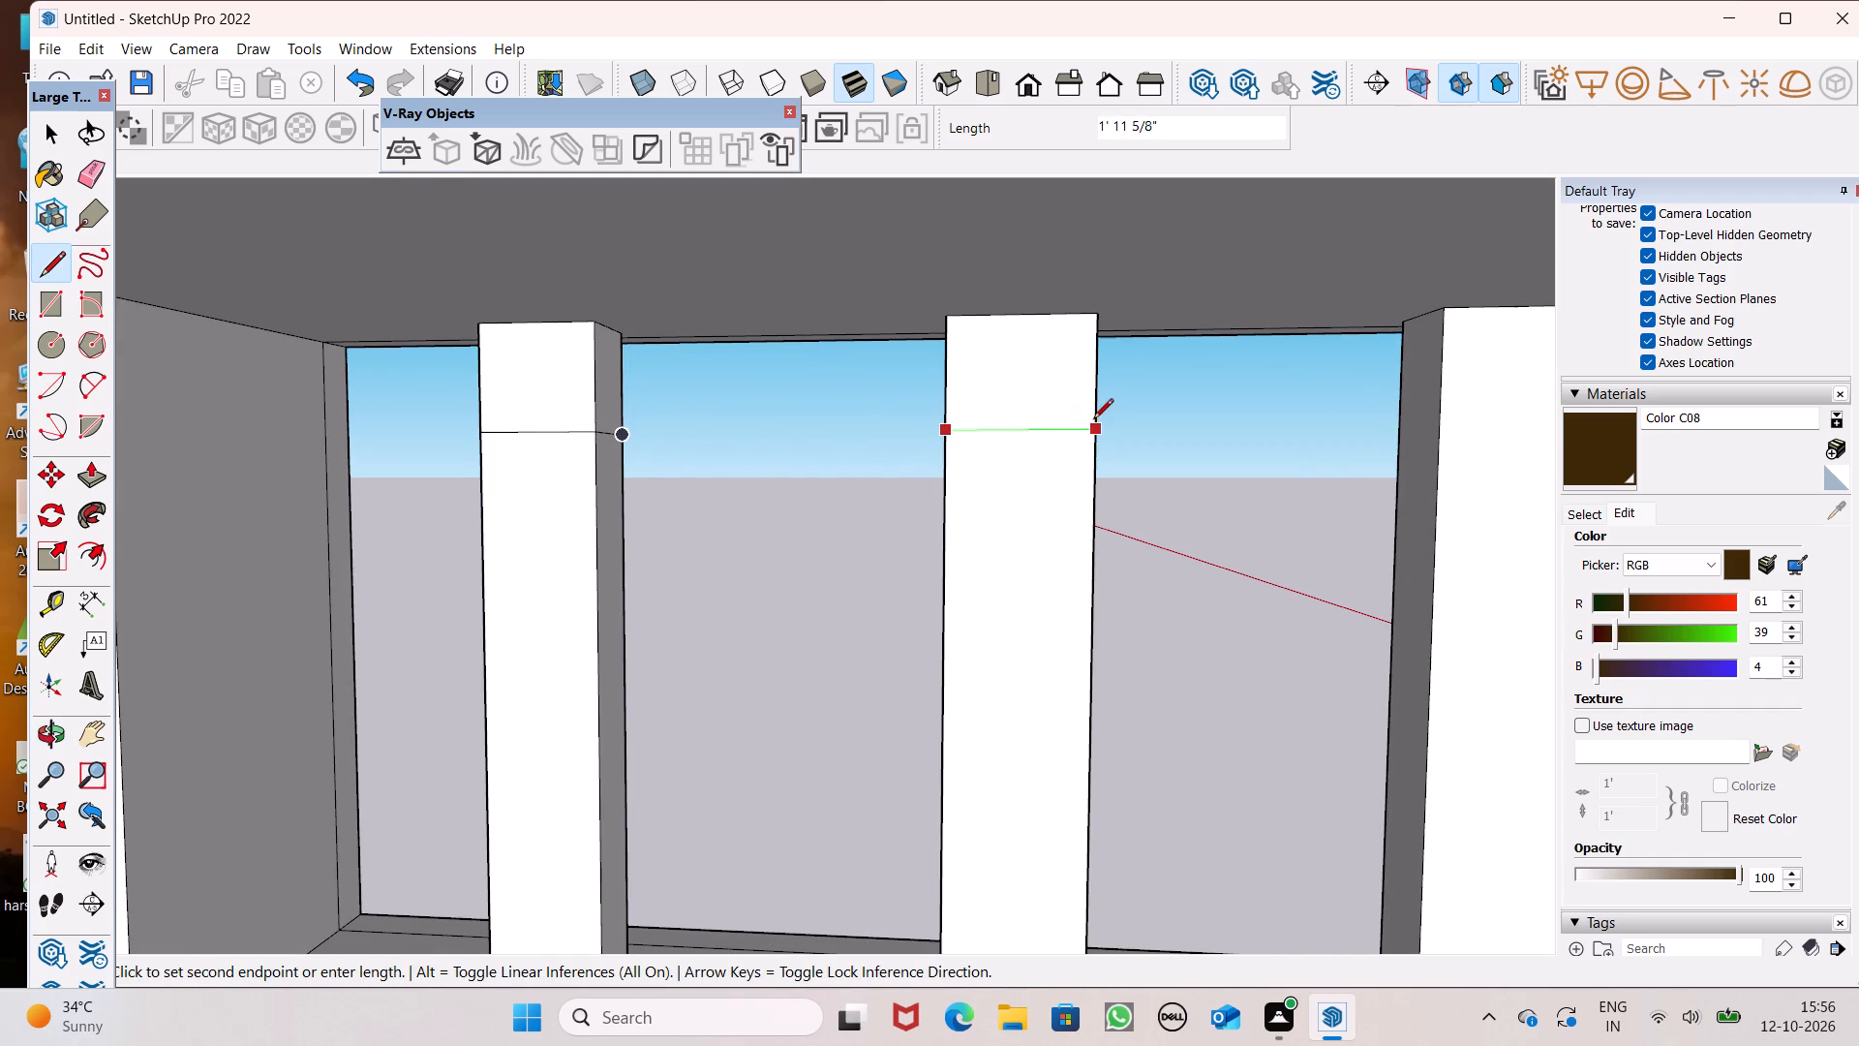
click(1093, 420)
Draw a level horizontal line about 2' 2" long across the inner face of the outermost column, matching the middle column's line.
scroll(1026, 422, down, 3)
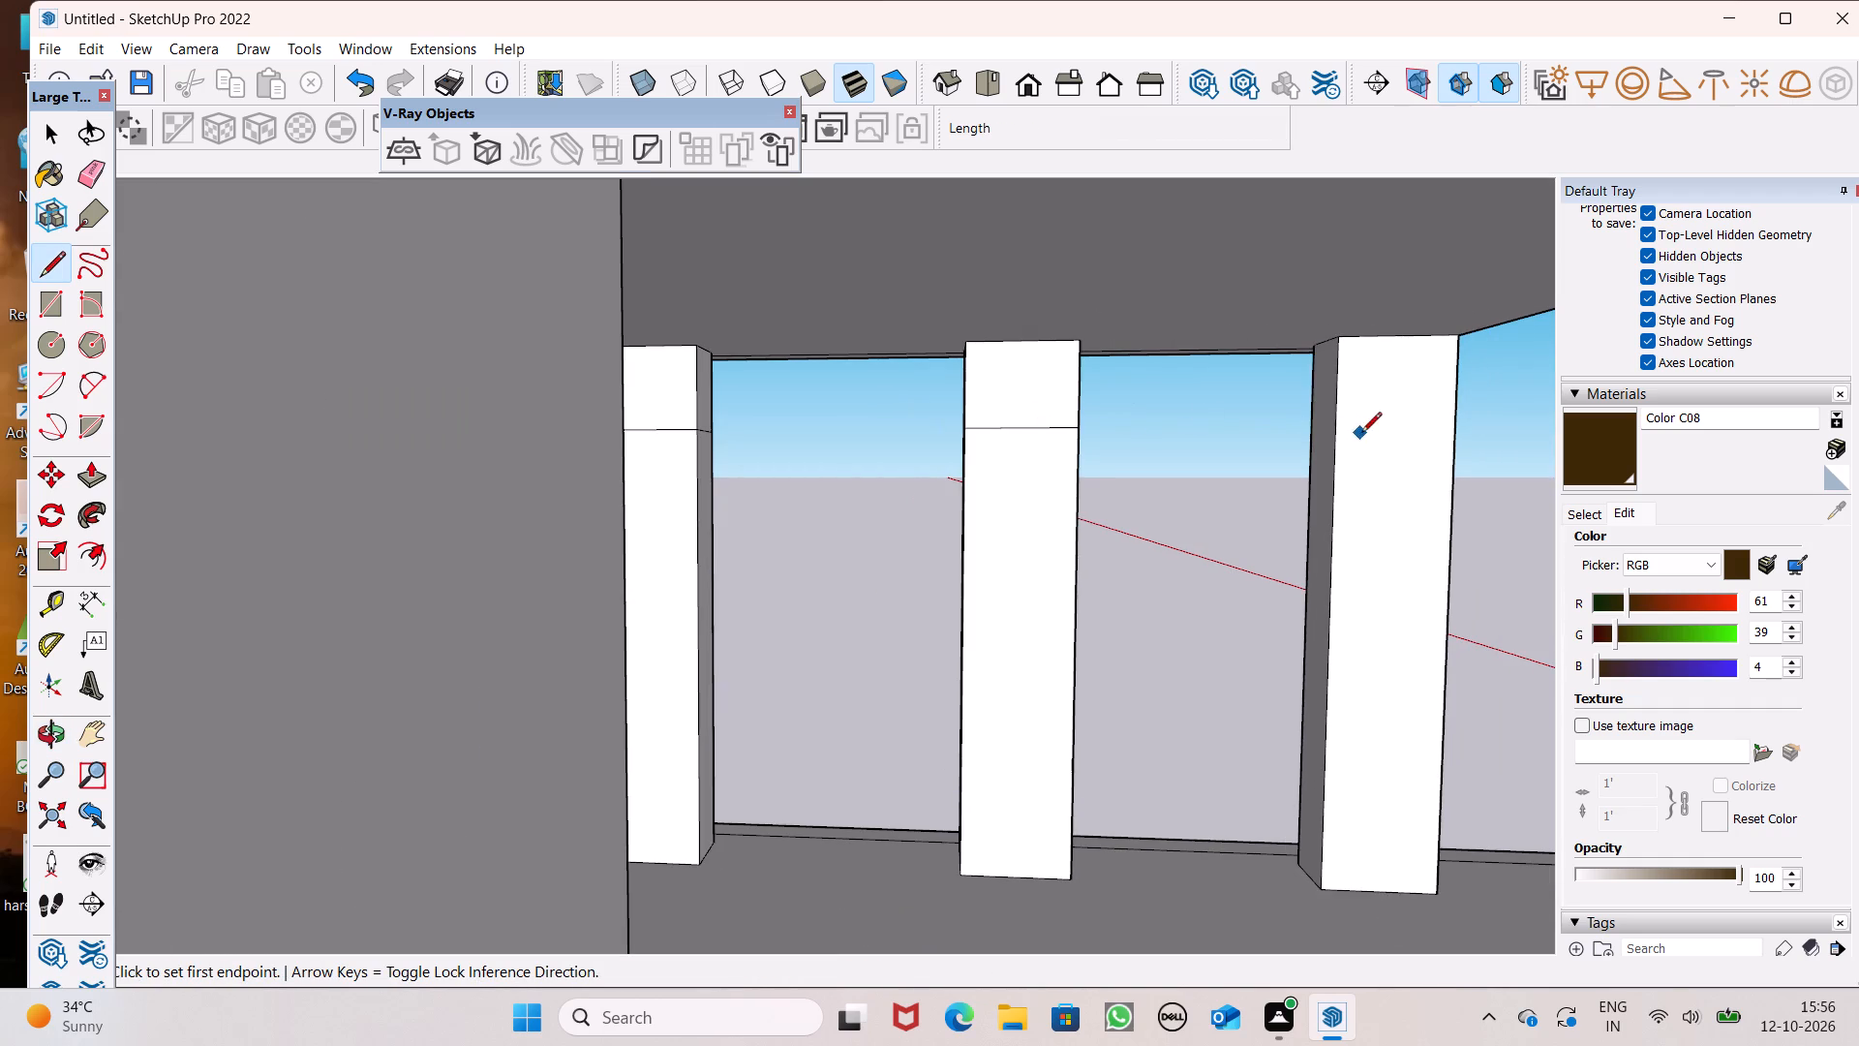
click(1338, 419)
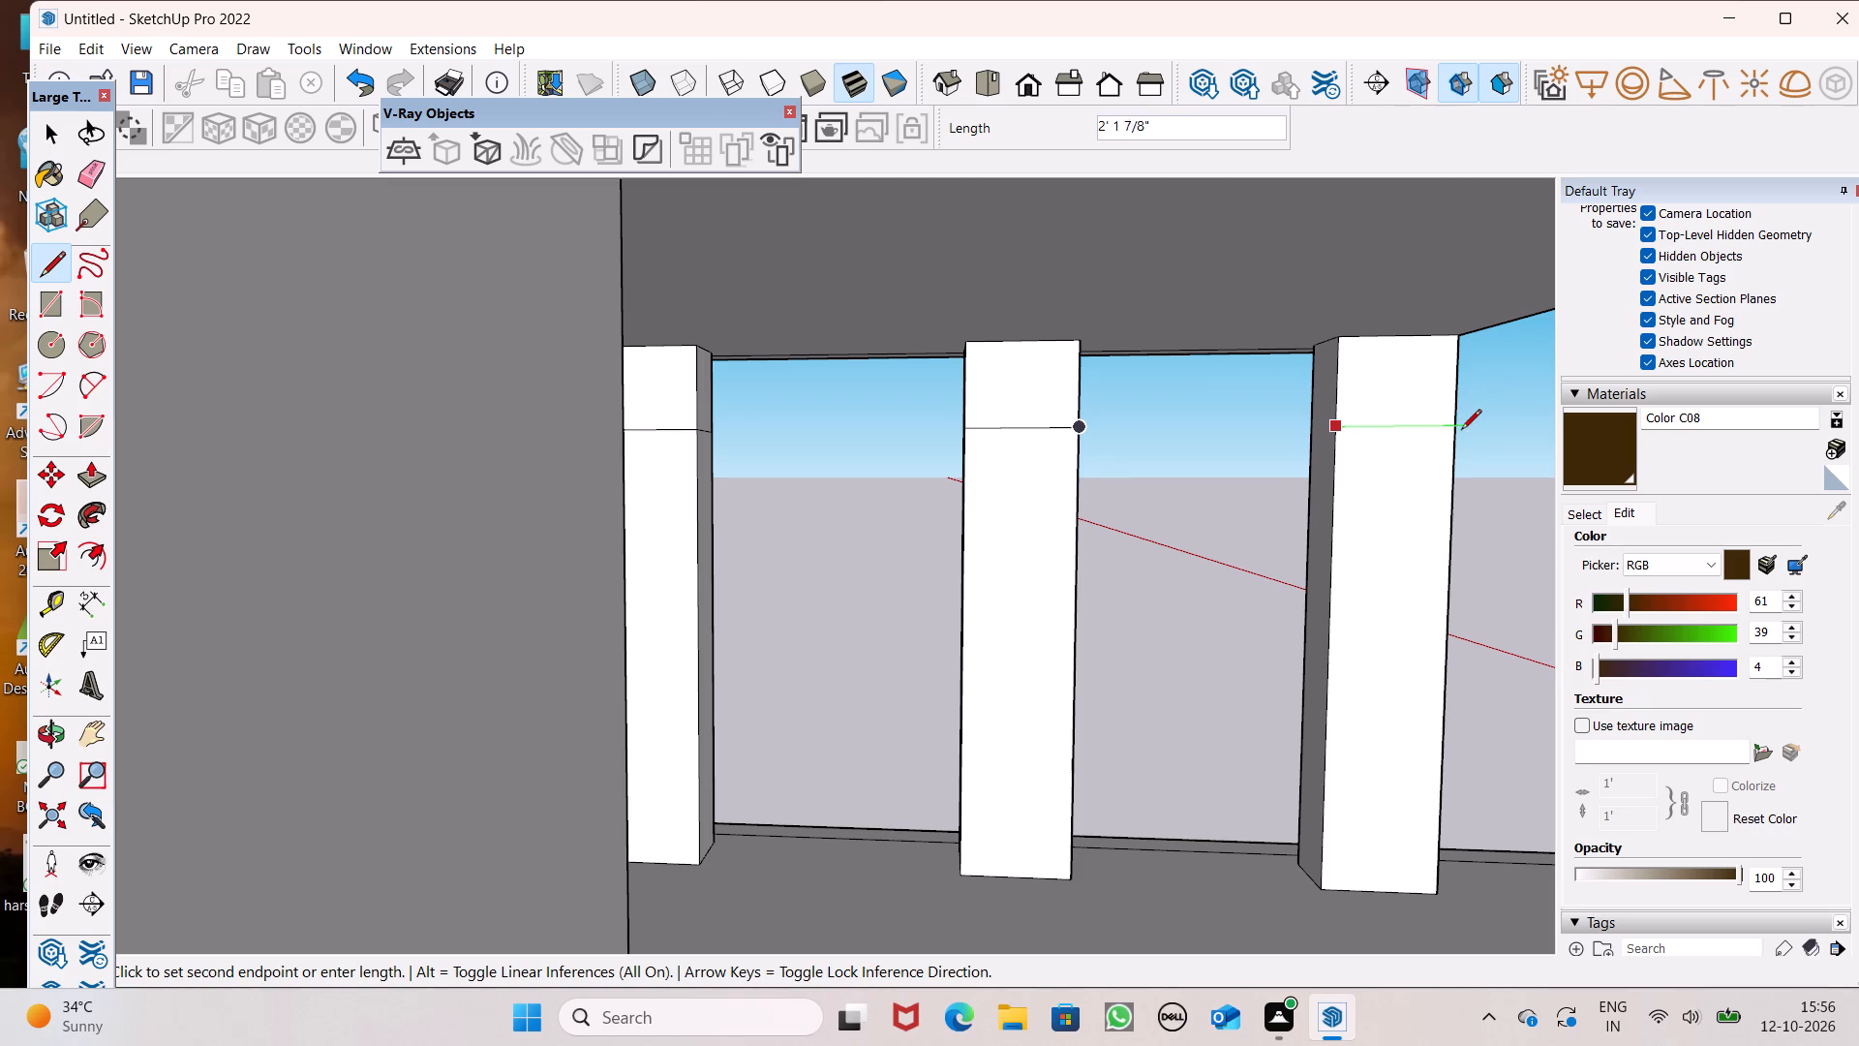
click(1457, 427)
middle_drag(1480, 508, 929, 516)
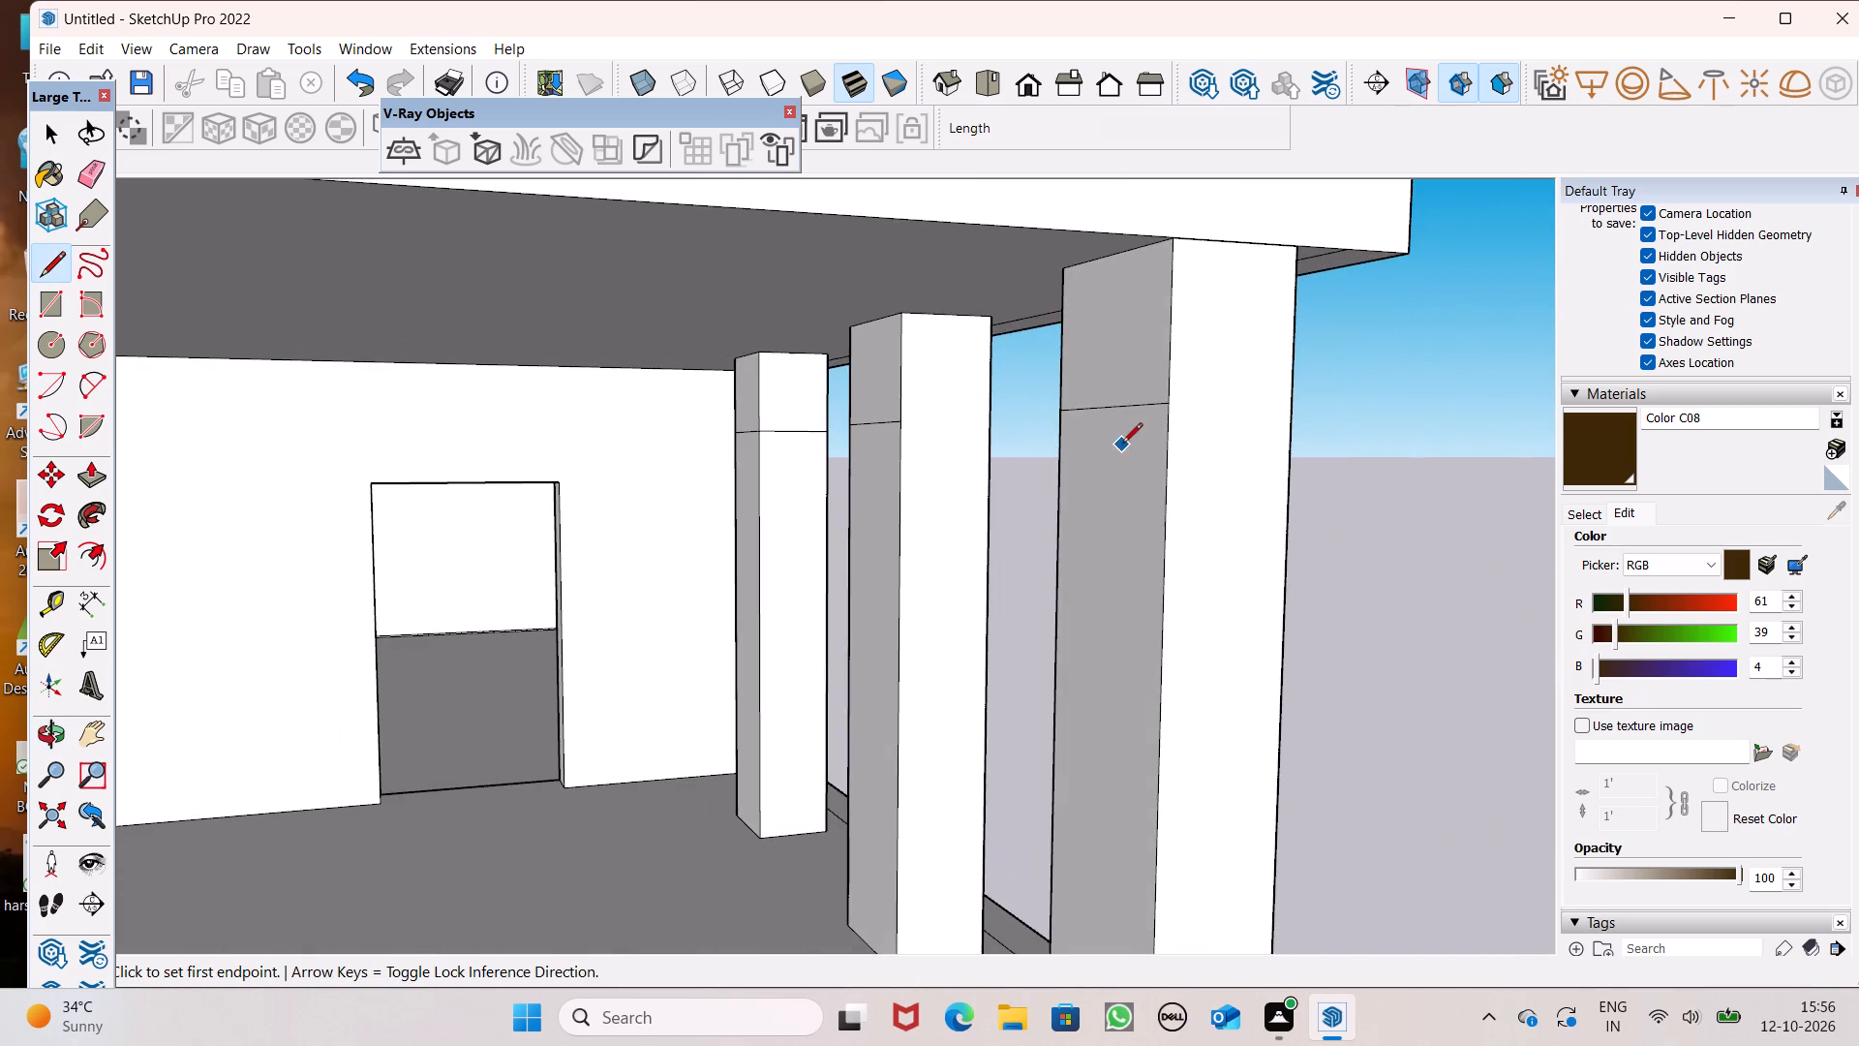
Continue the horizontal line across the outermost column's adjoining side face at the same height, about 1' 4 7/8" long.
scroll(1141, 430, up, 4)
drag(1174, 397, 1204, 397)
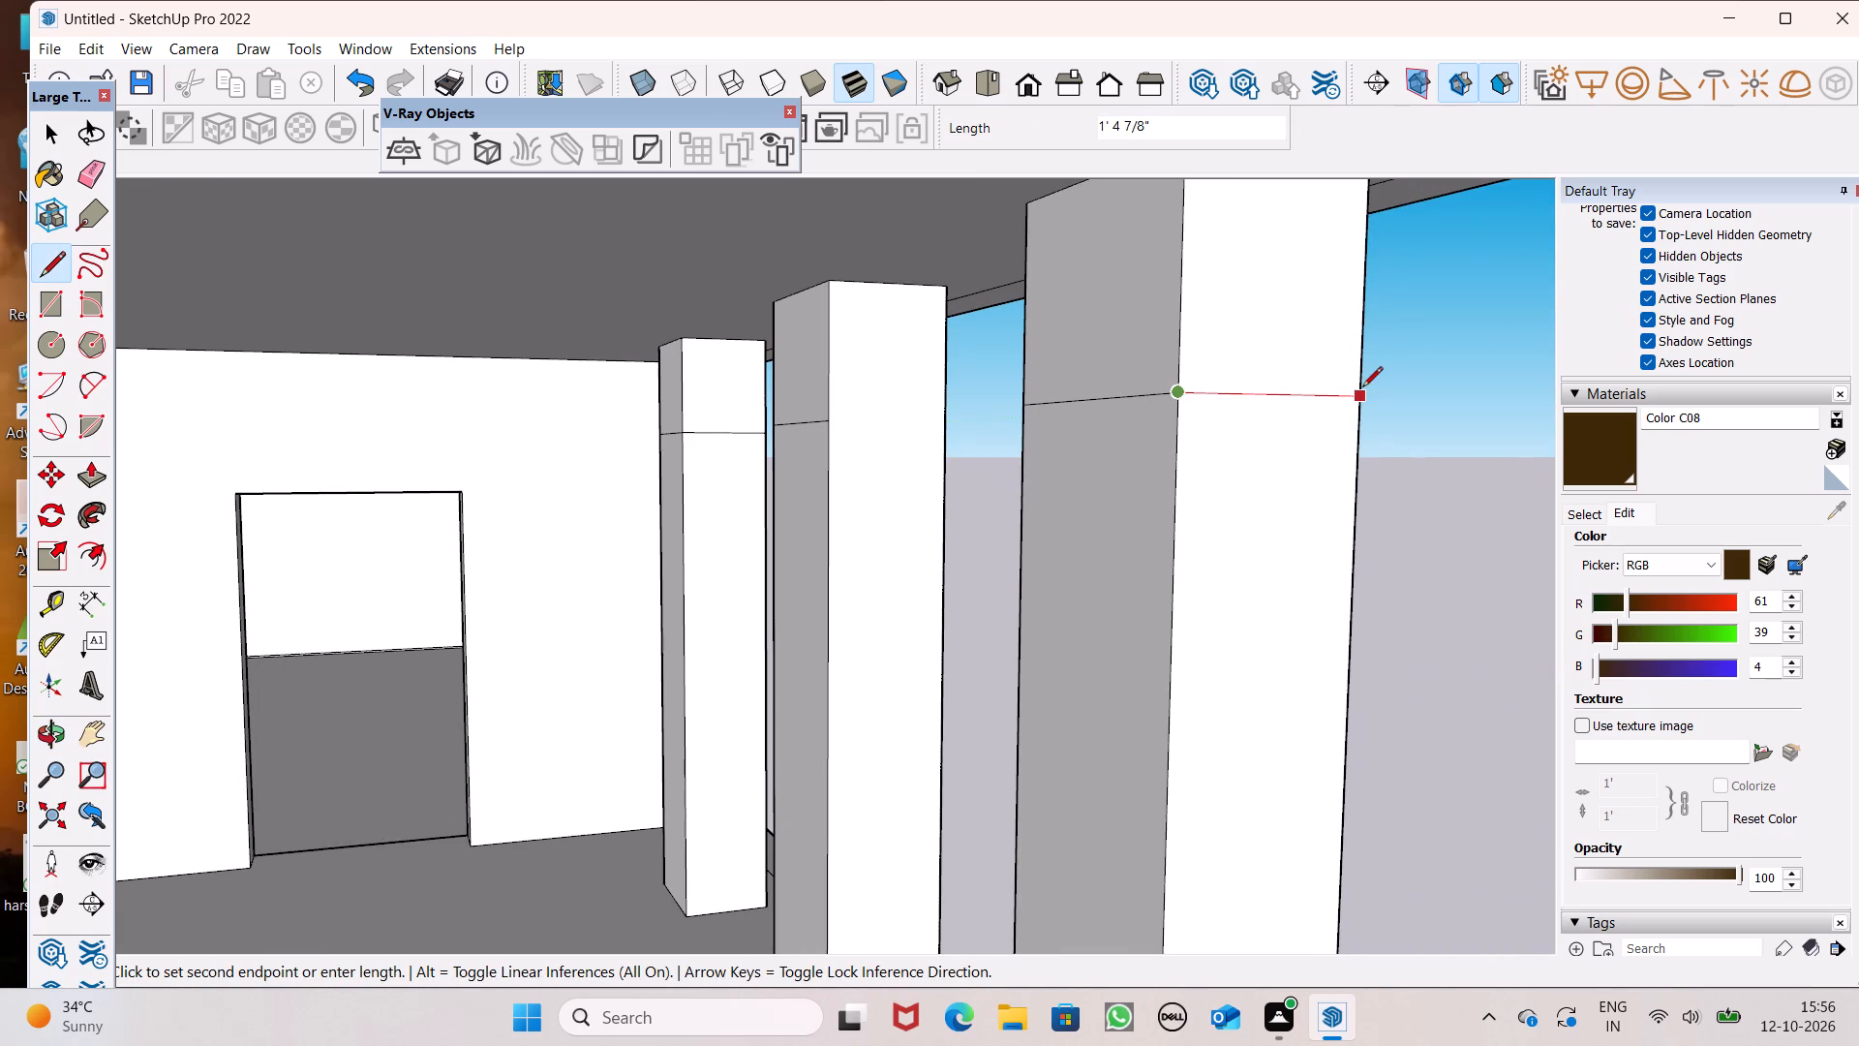
click(1364, 385)
Draw a level horizontal line about 1' 11" long across the outermost column's outer face, continuing from its side-face line.
scroll(1366, 385, down, 2)
middle_drag(1383, 482, 857, 442)
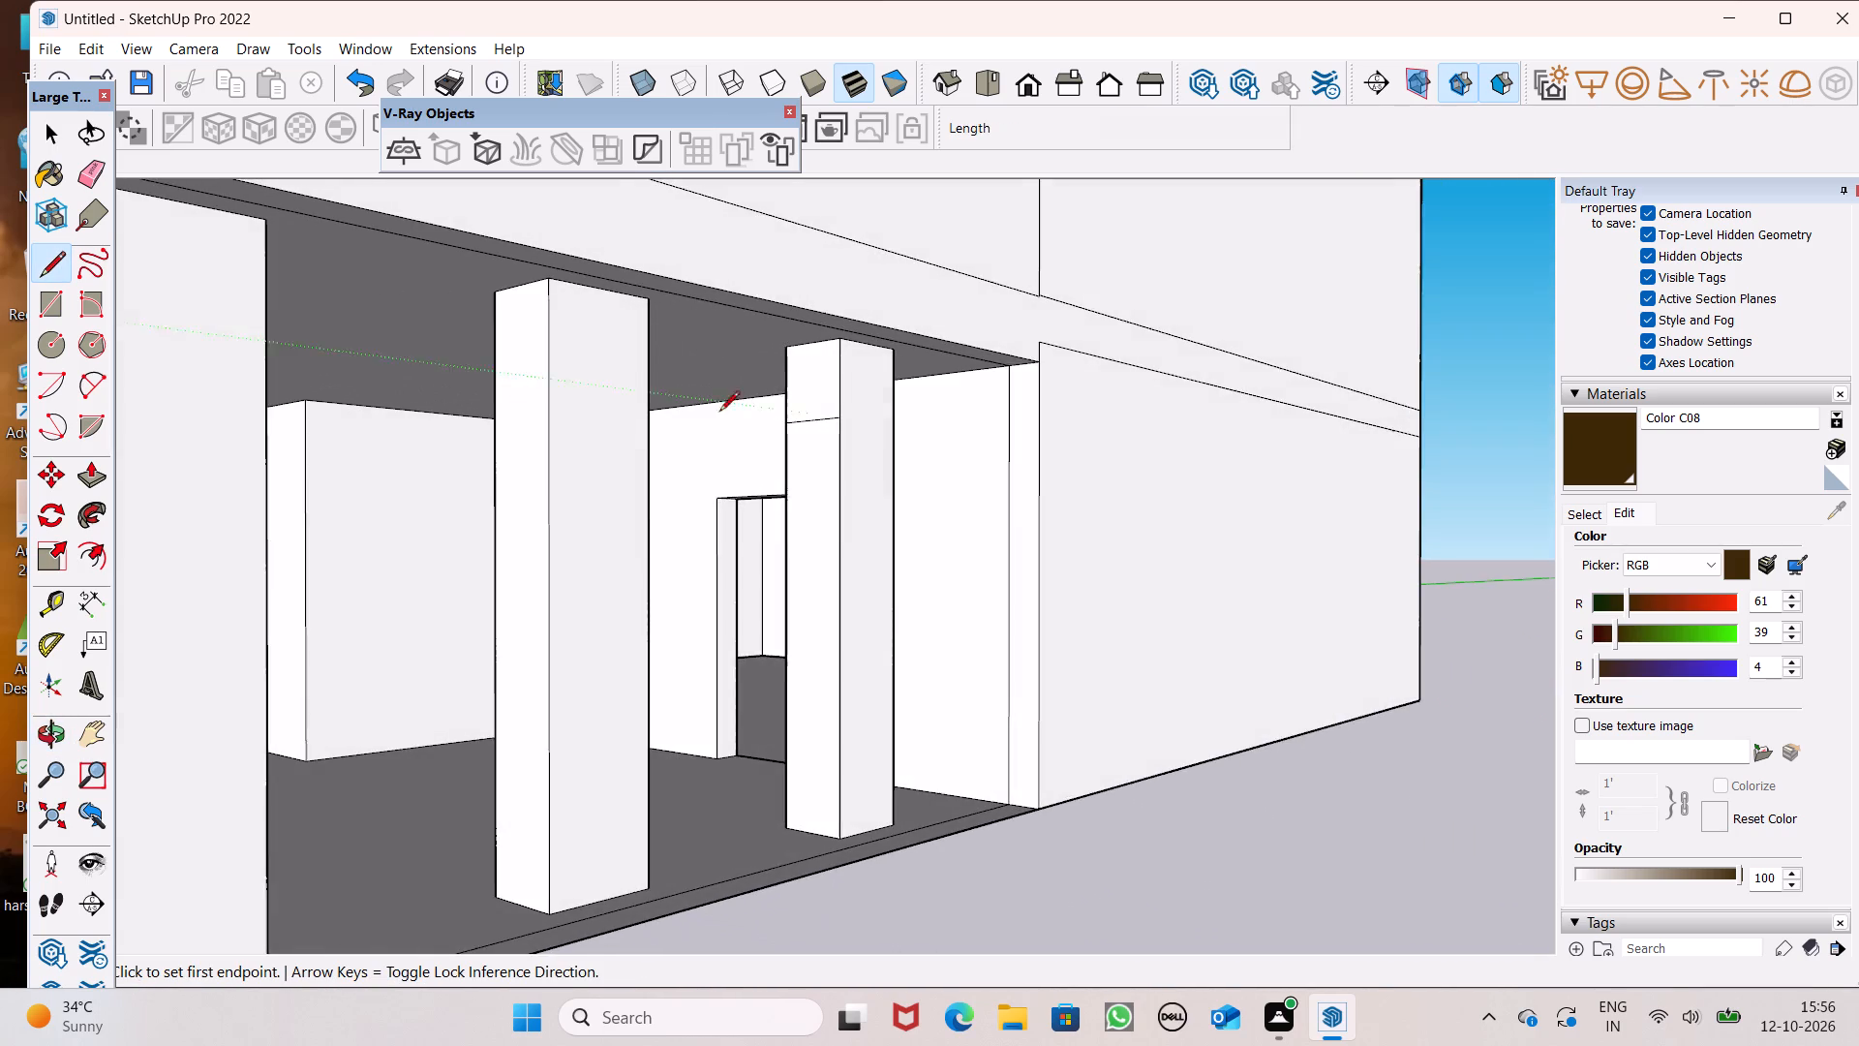
scroll(516, 384, down, 4)
scroll(232, 399, up, 5)
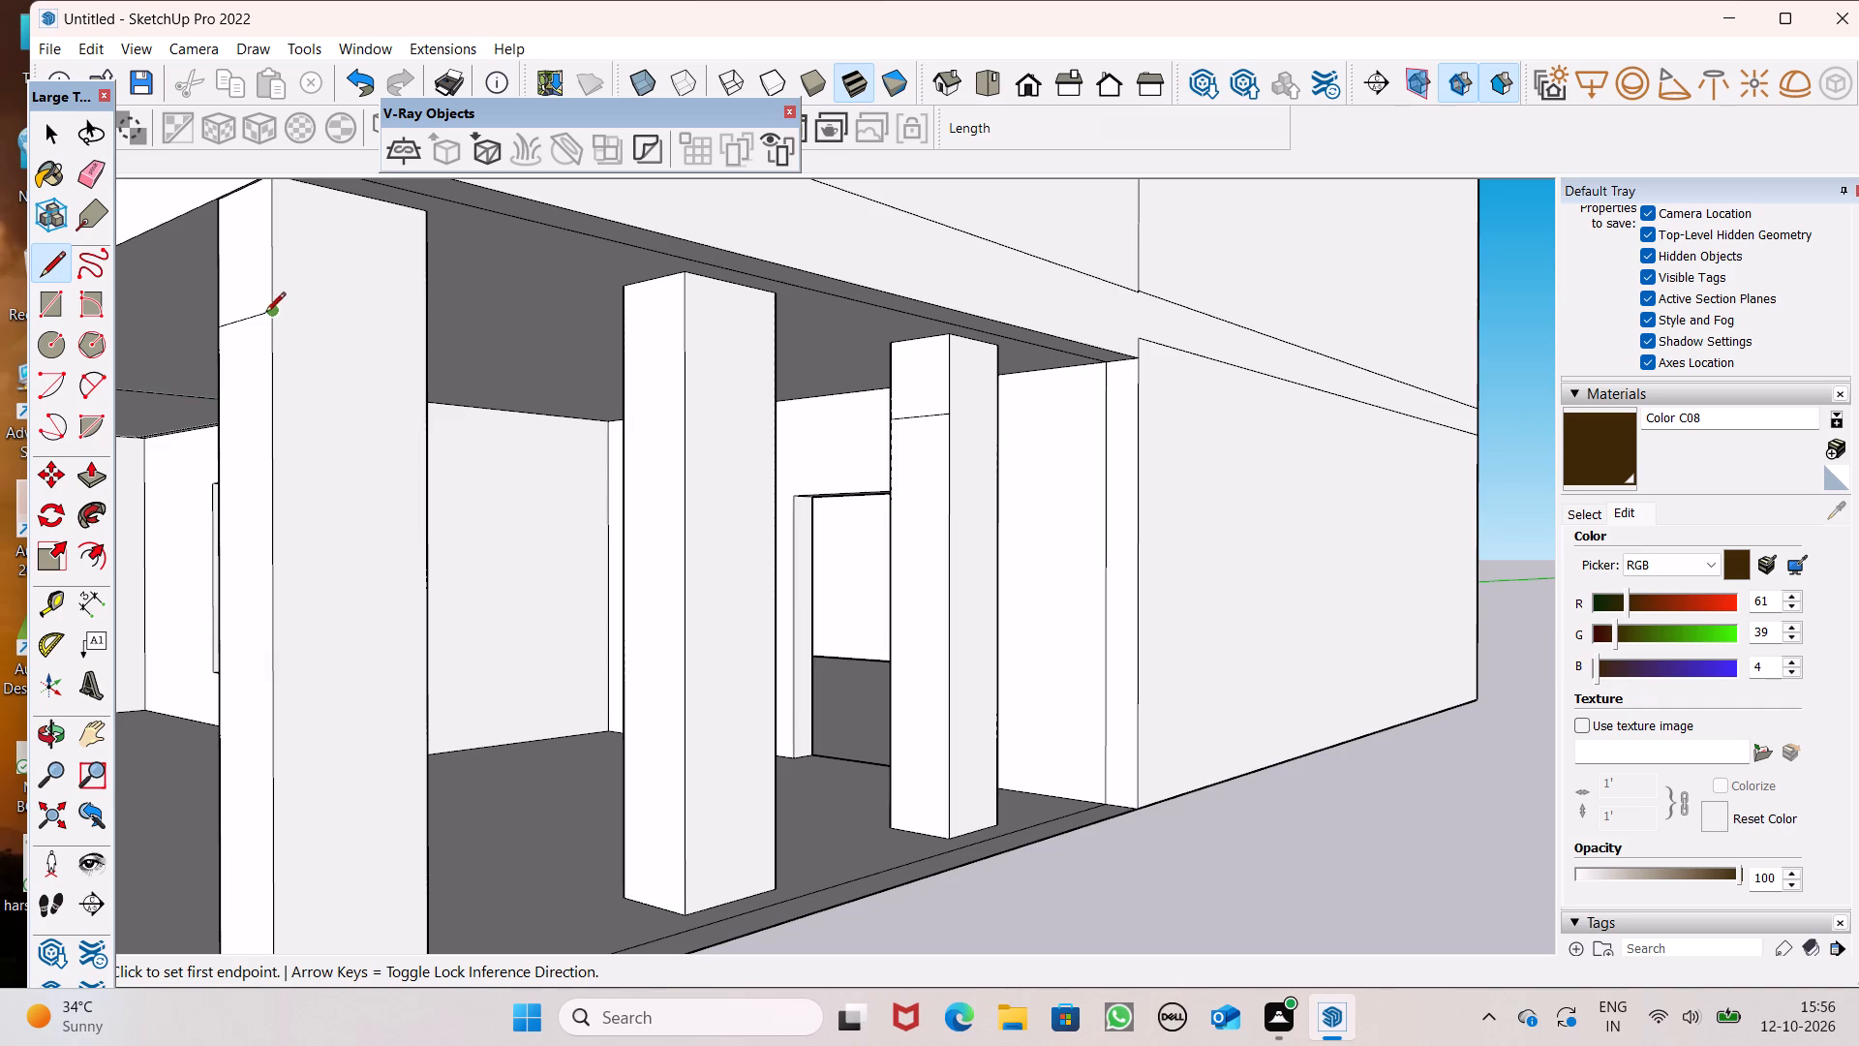
drag(280, 309, 291, 308)
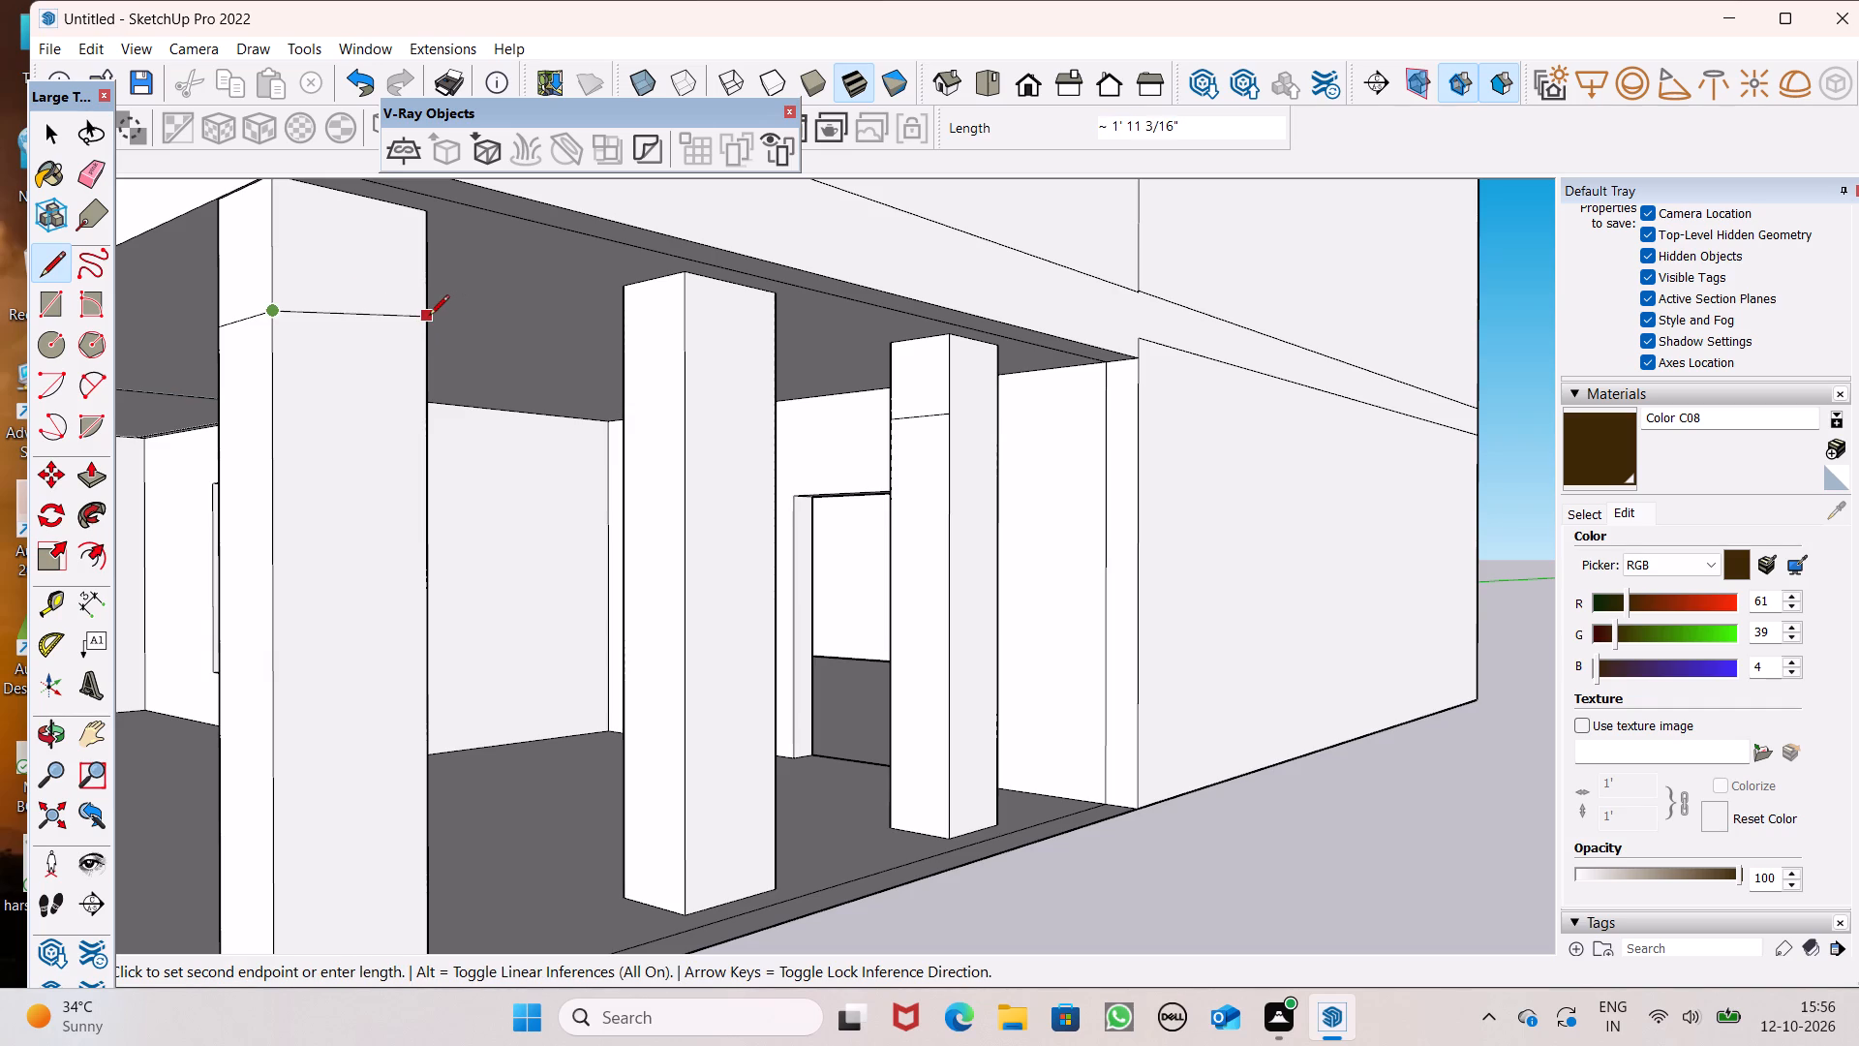
click(429, 323)
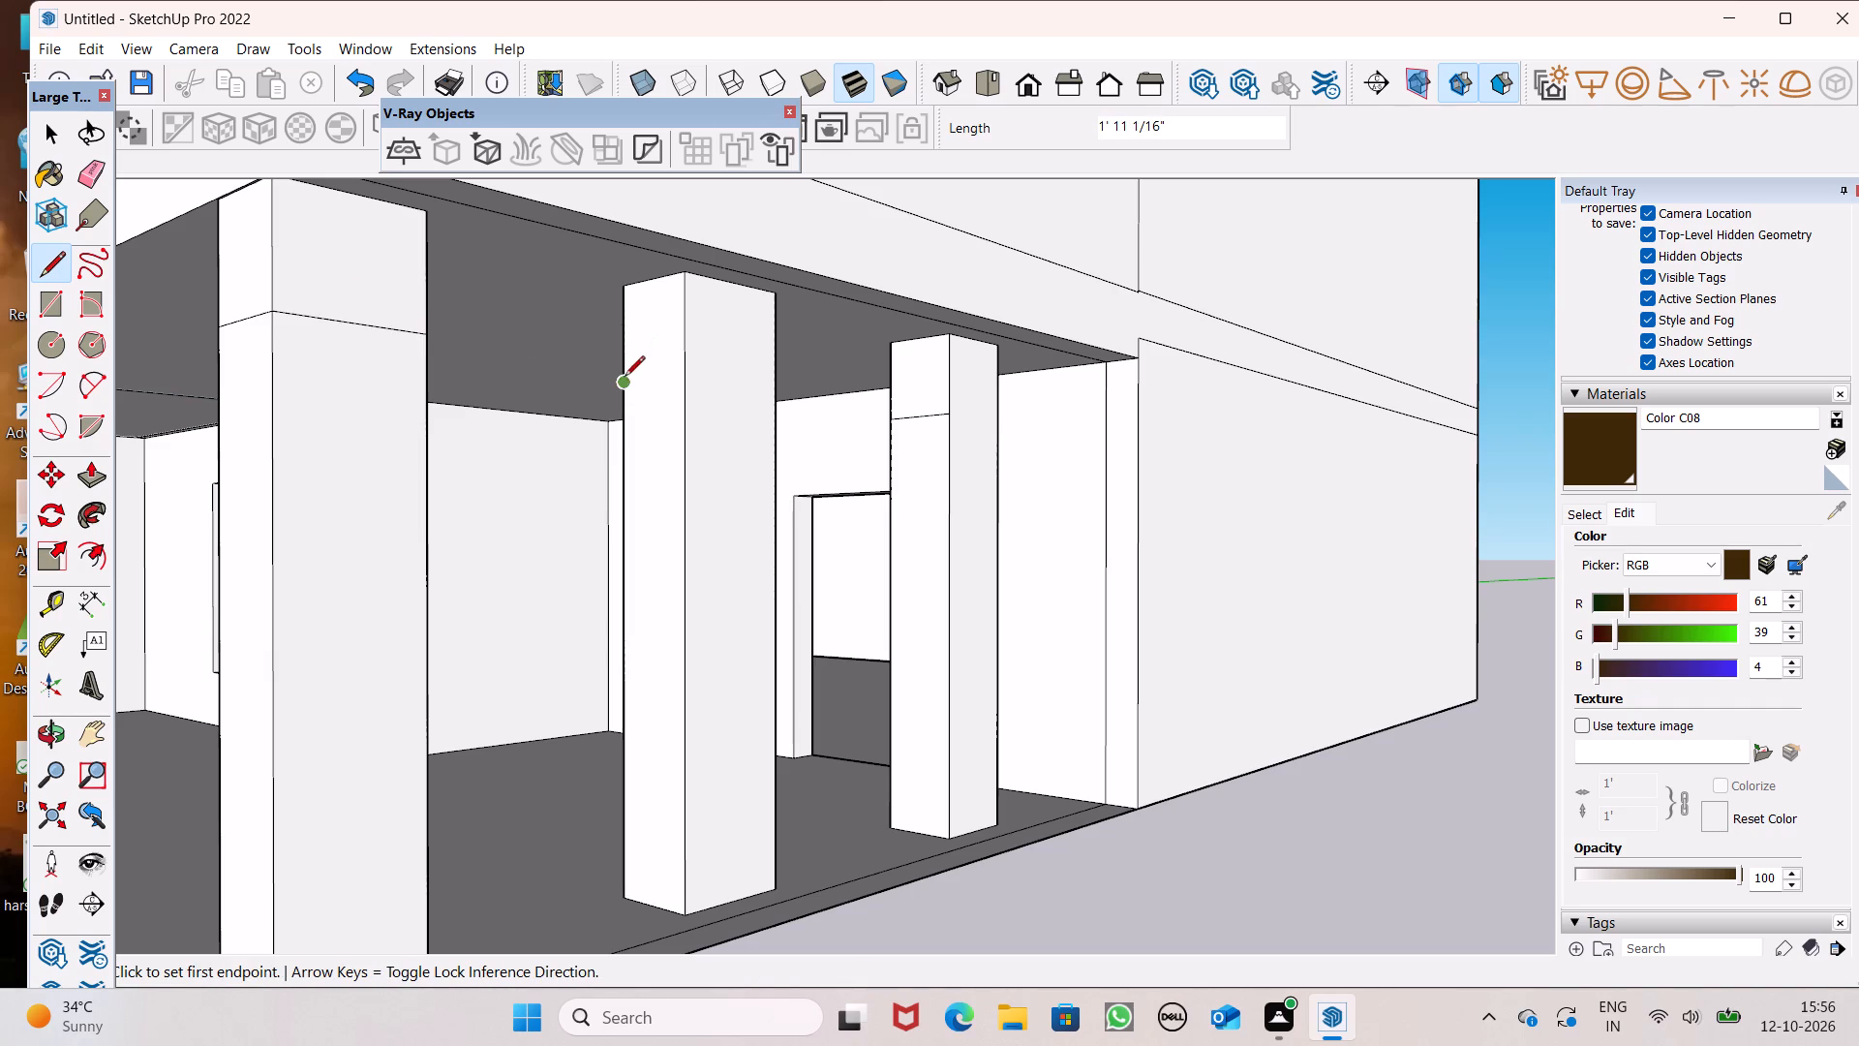
Continue the middle column's inner-face line horizontally across its adjoining side face at the same height.
middle_drag(686, 426, 91, 446)
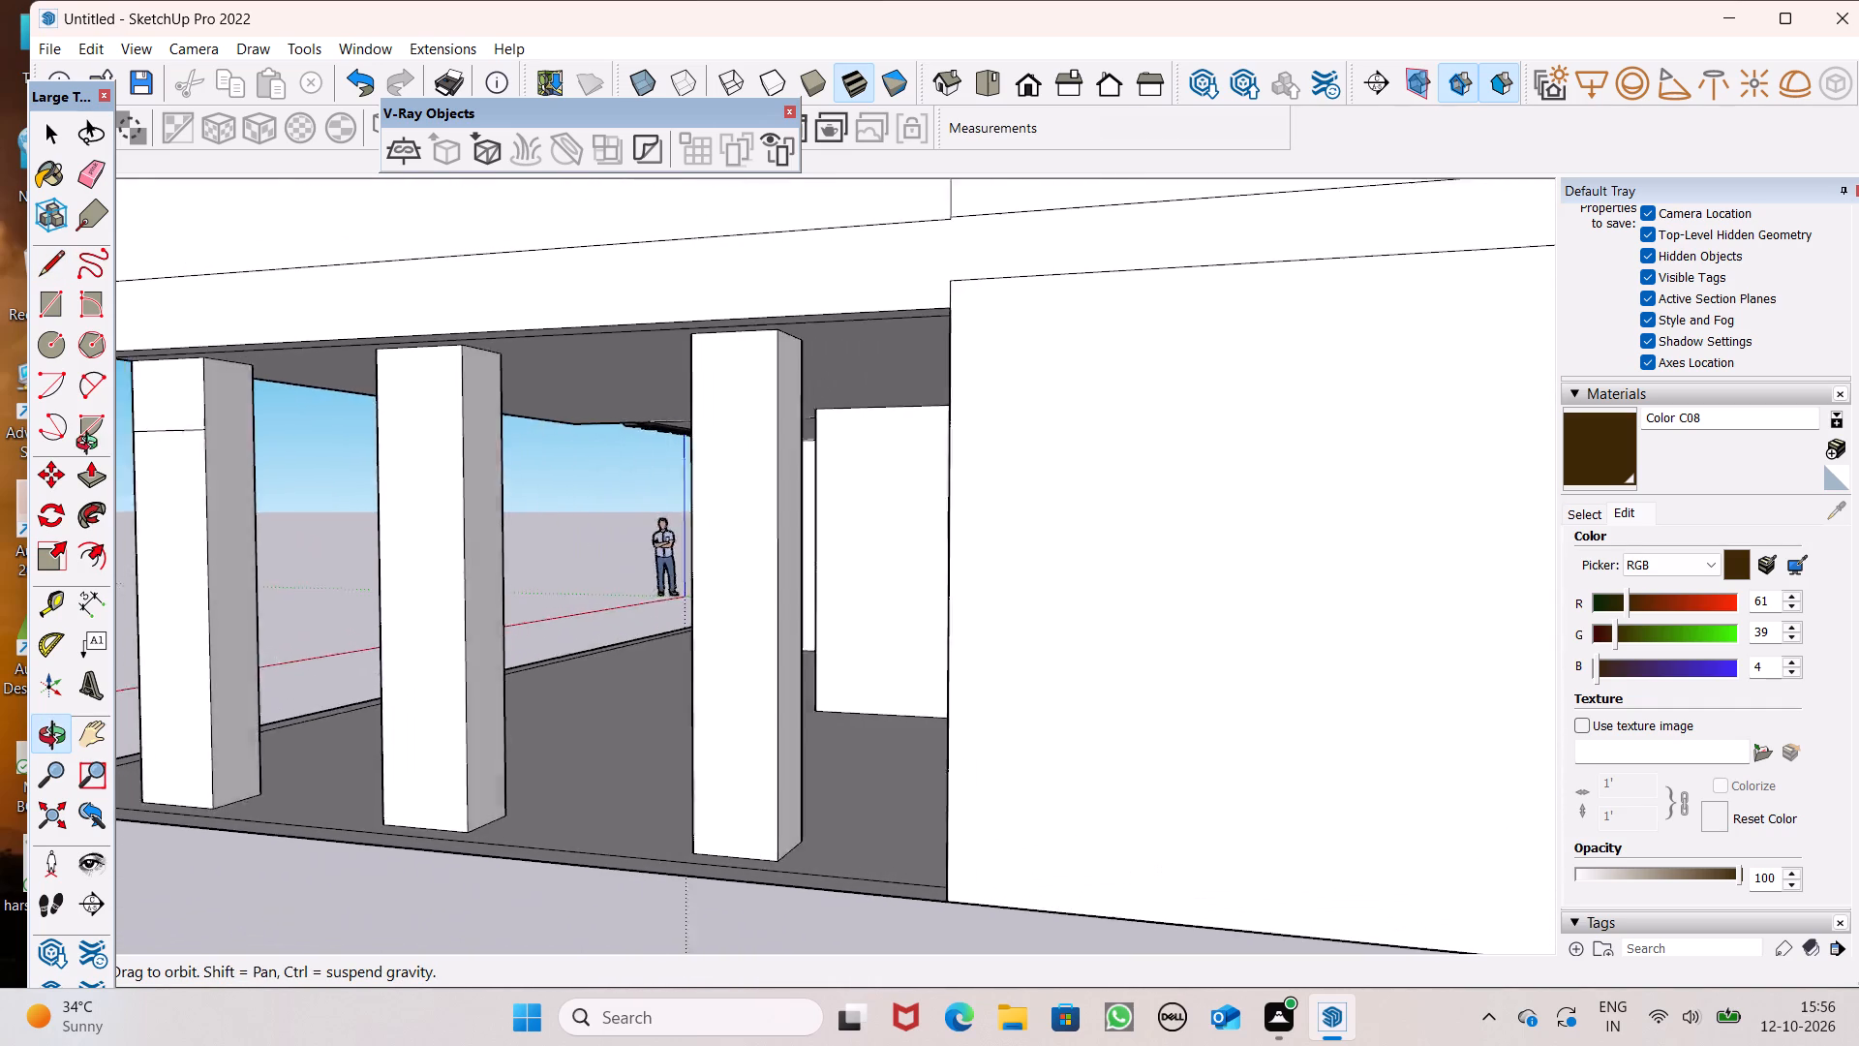
middle_drag(91, 446, 1003, 538)
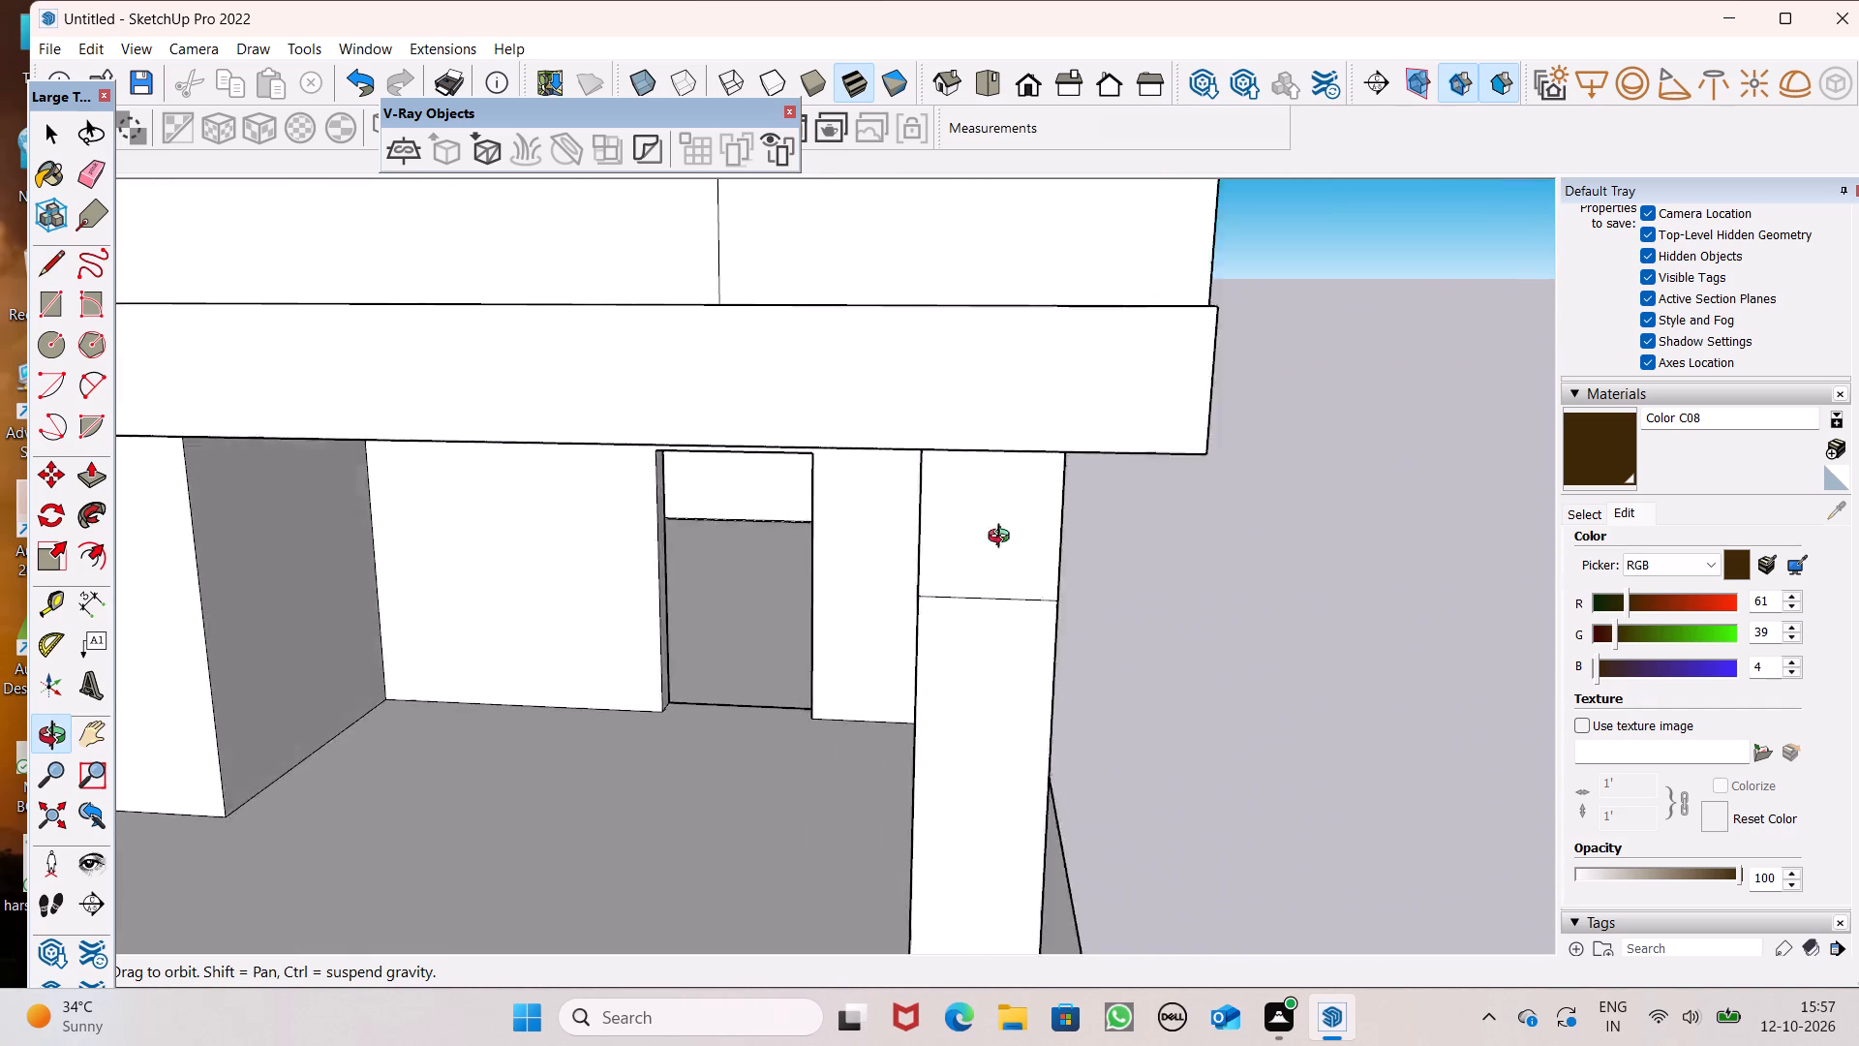
middle_drag(1003, 538, 1122, 471)
scroll(1108, 436, up, 5)
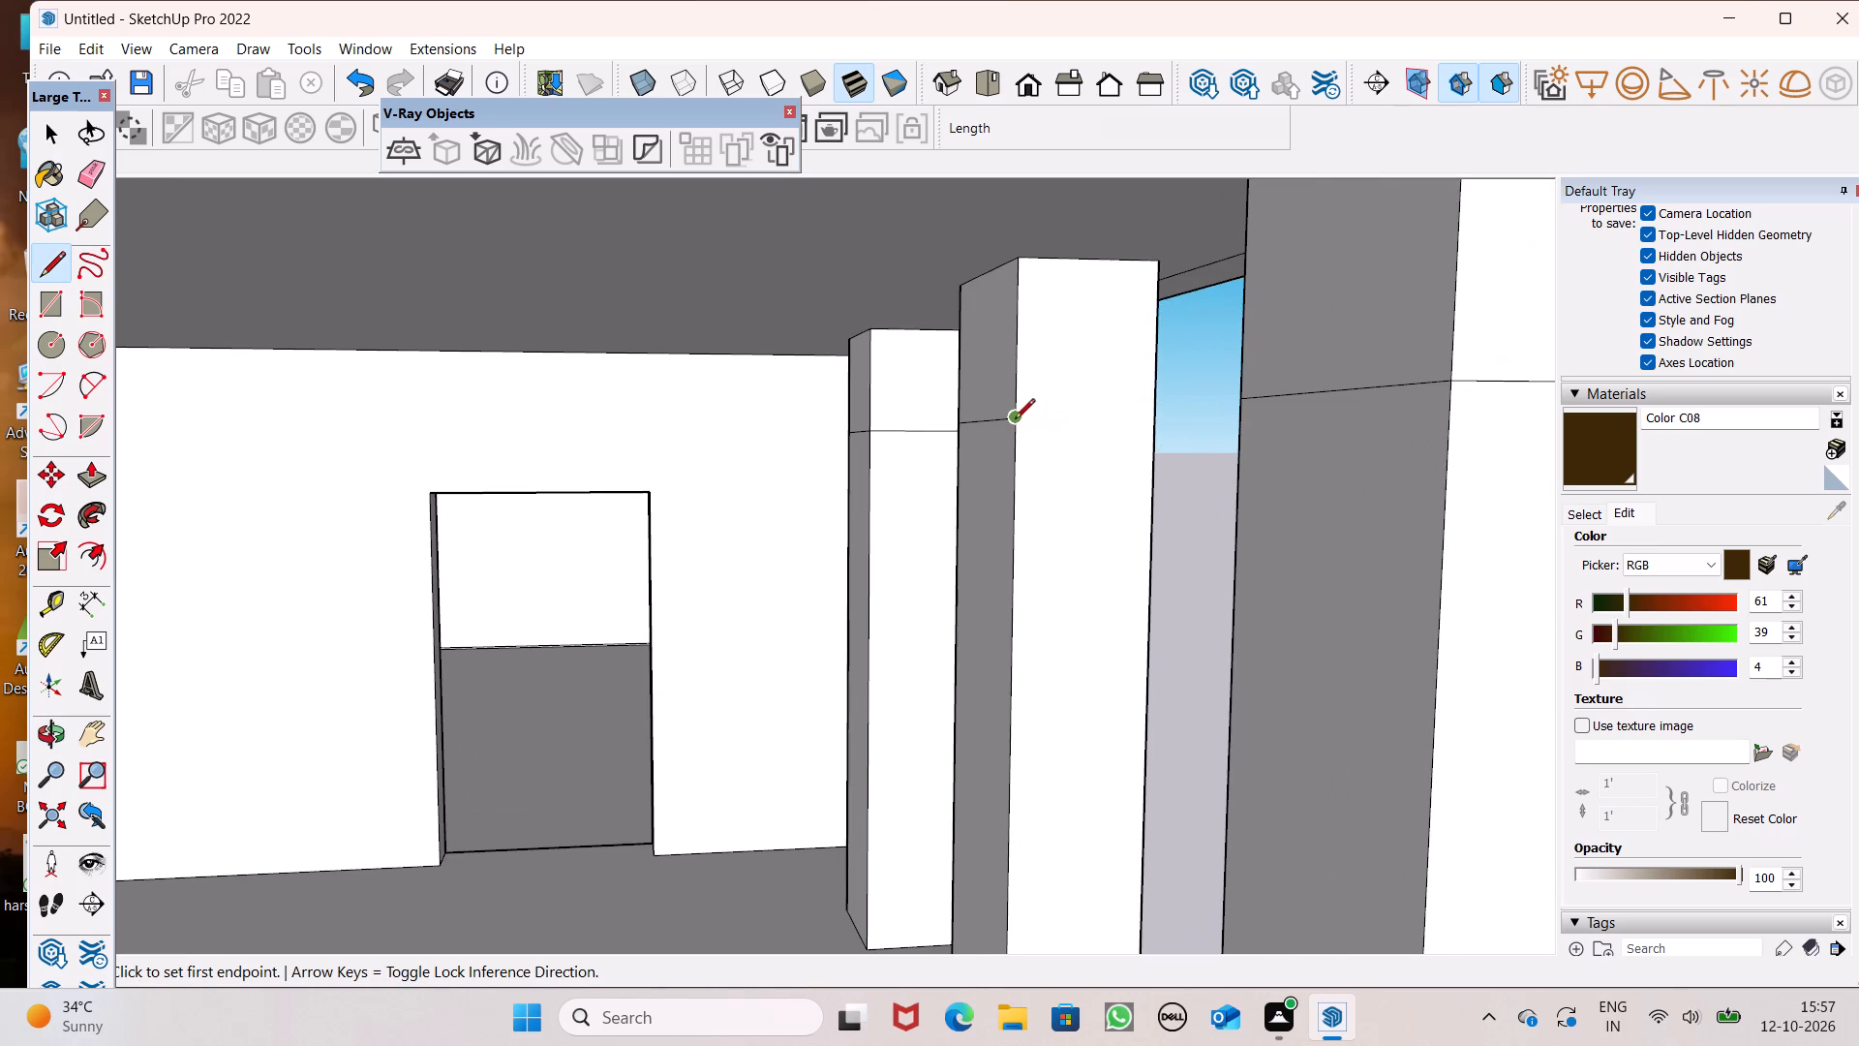
click(1015, 420)
click(1143, 430)
Draw a horizontal line about 1' 8" long across the outer face of the column nearest the wall, continuing its side-face line.
scroll(1241, 472, up, 1)
middle_drag(1232, 477, 918, 529)
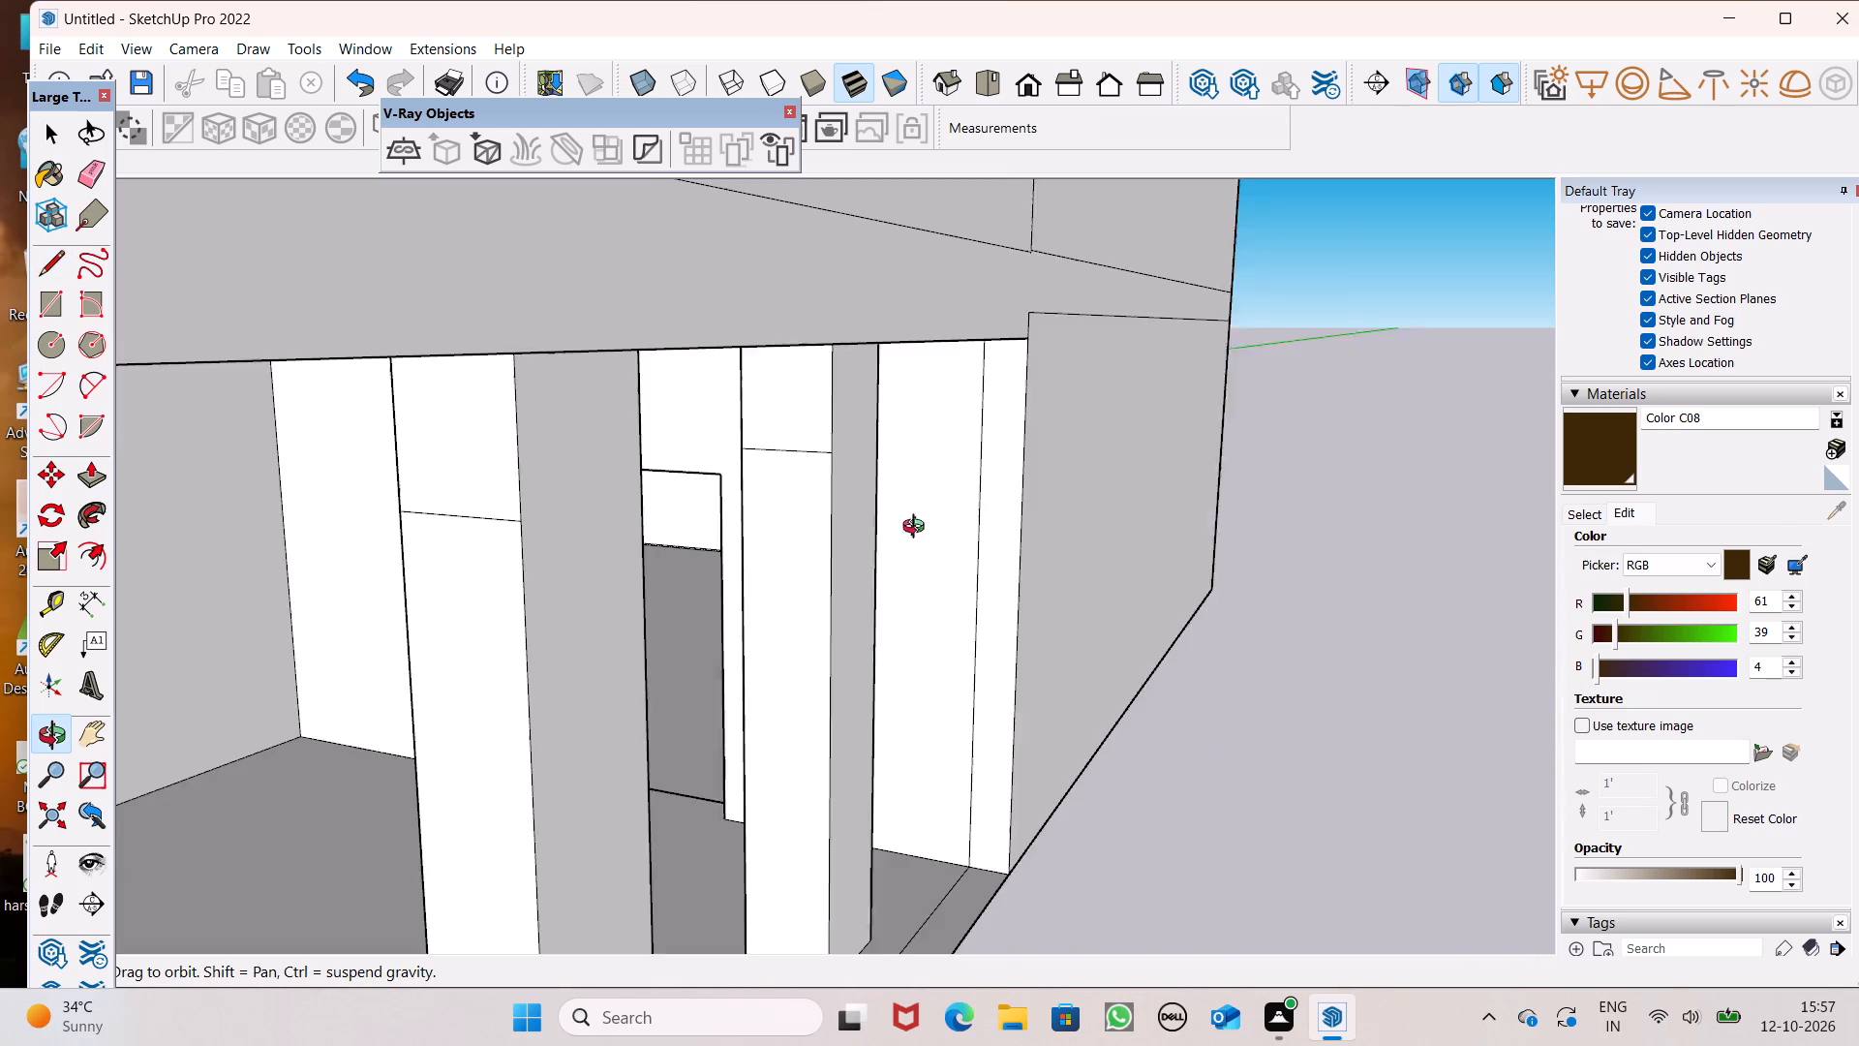
middle_drag(918, 529, 729, 510)
scroll(814, 461, up, 3)
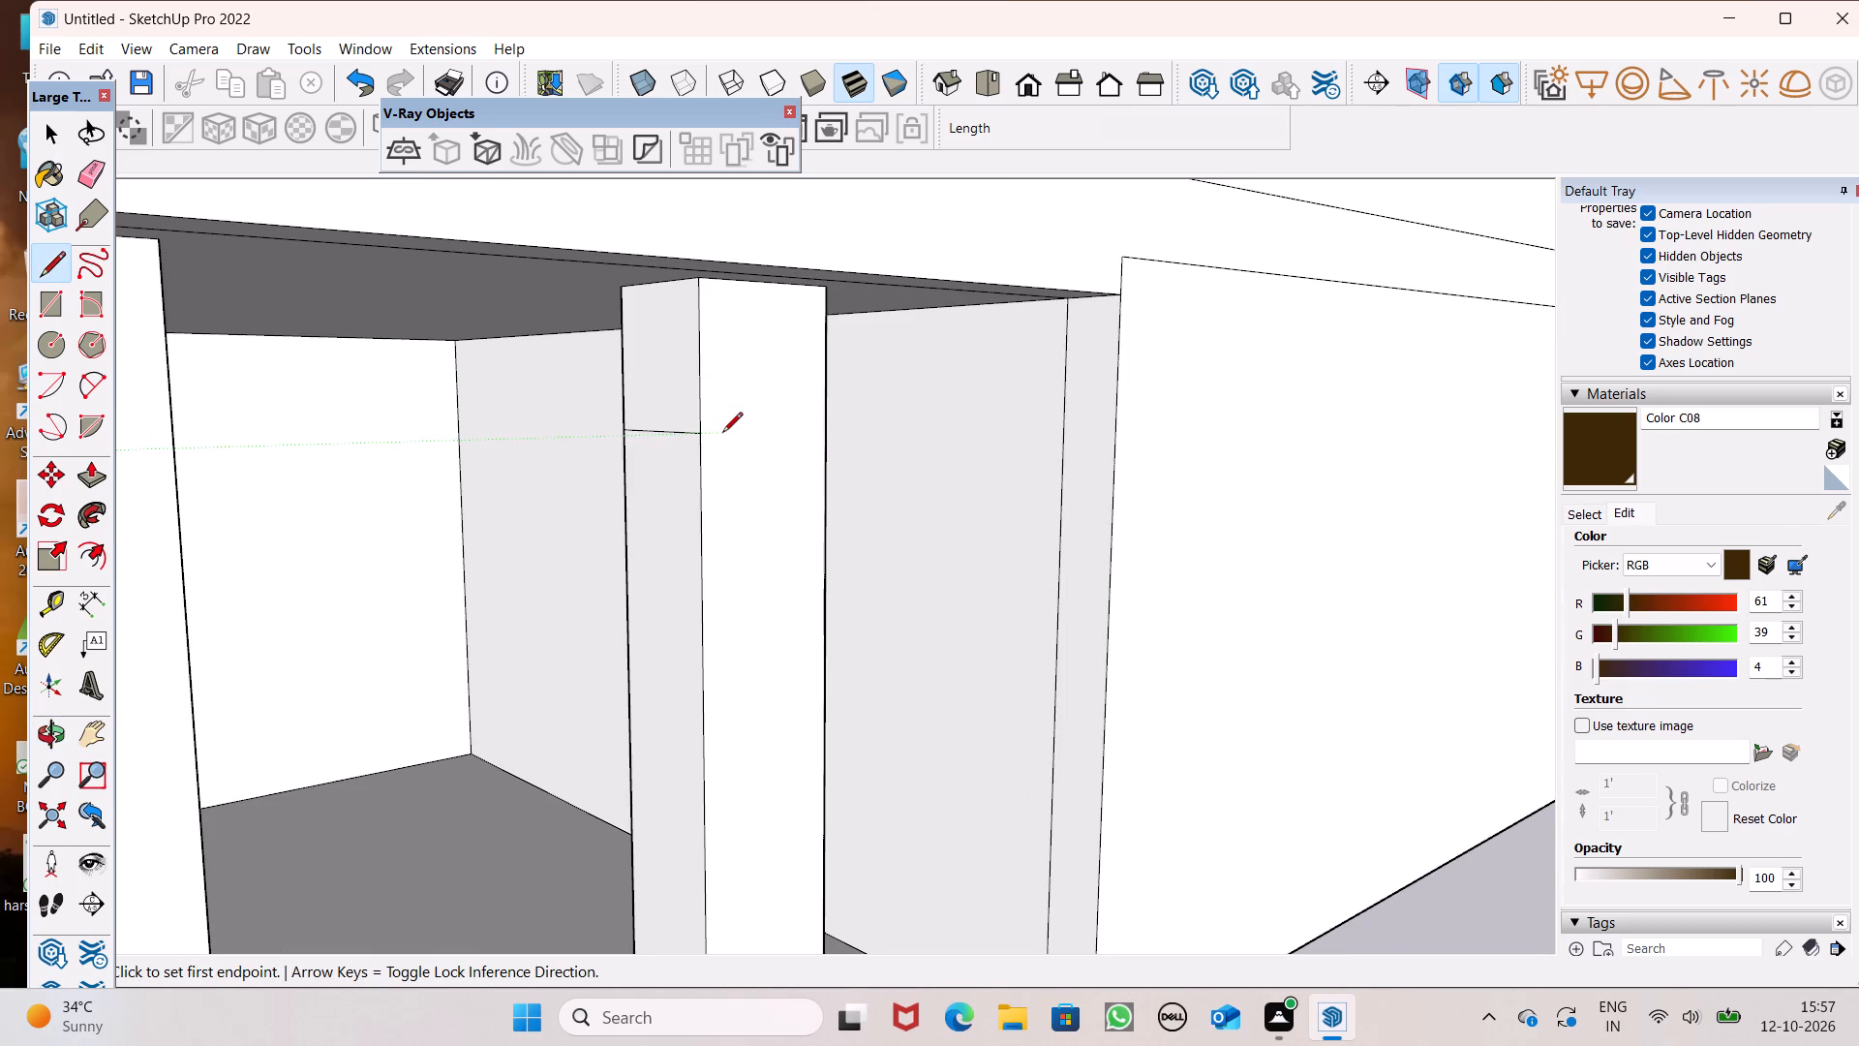
drag(703, 435, 712, 435)
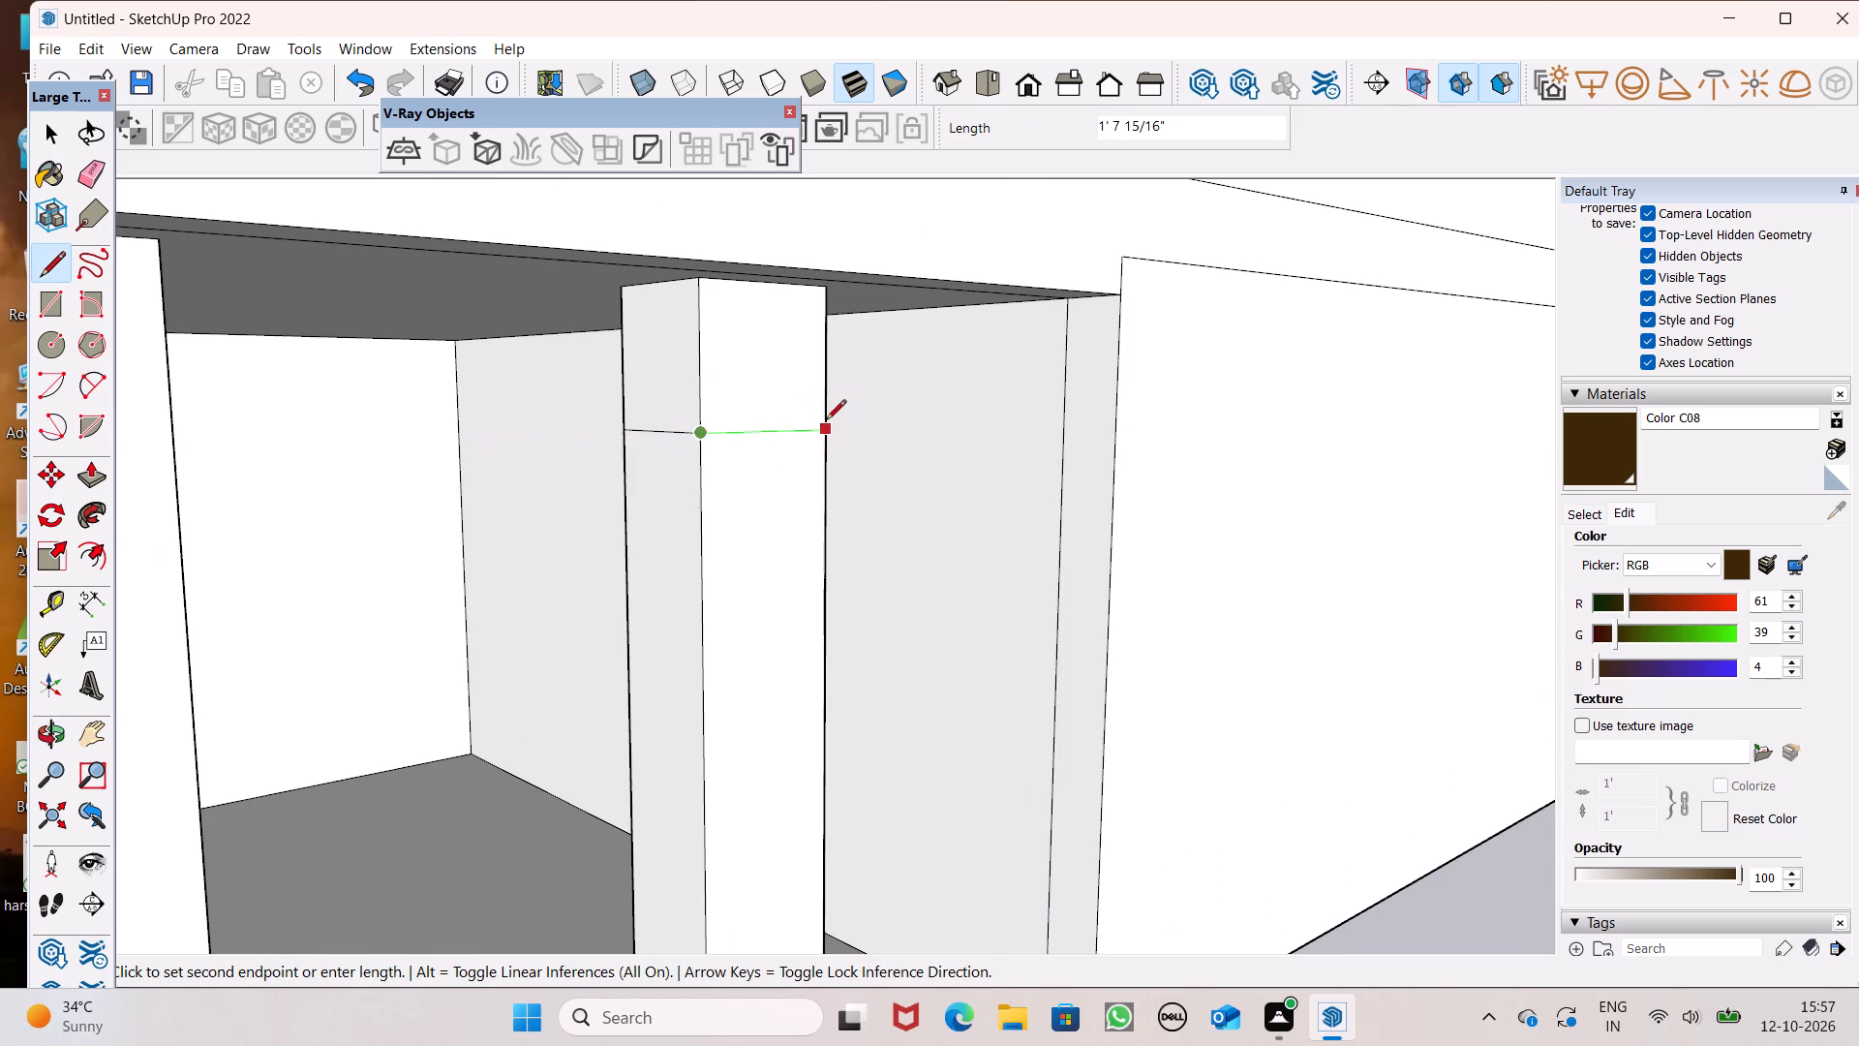
click(827, 425)
Draw a matching horizontal line about 1' 11 5/8" long across the middle column's outer face, starting from its side-face line.
scroll(952, 405, up, 1)
scroll(952, 405, down, 3)
scroll(970, 415, up, 1)
scroll(973, 420, down, 4)
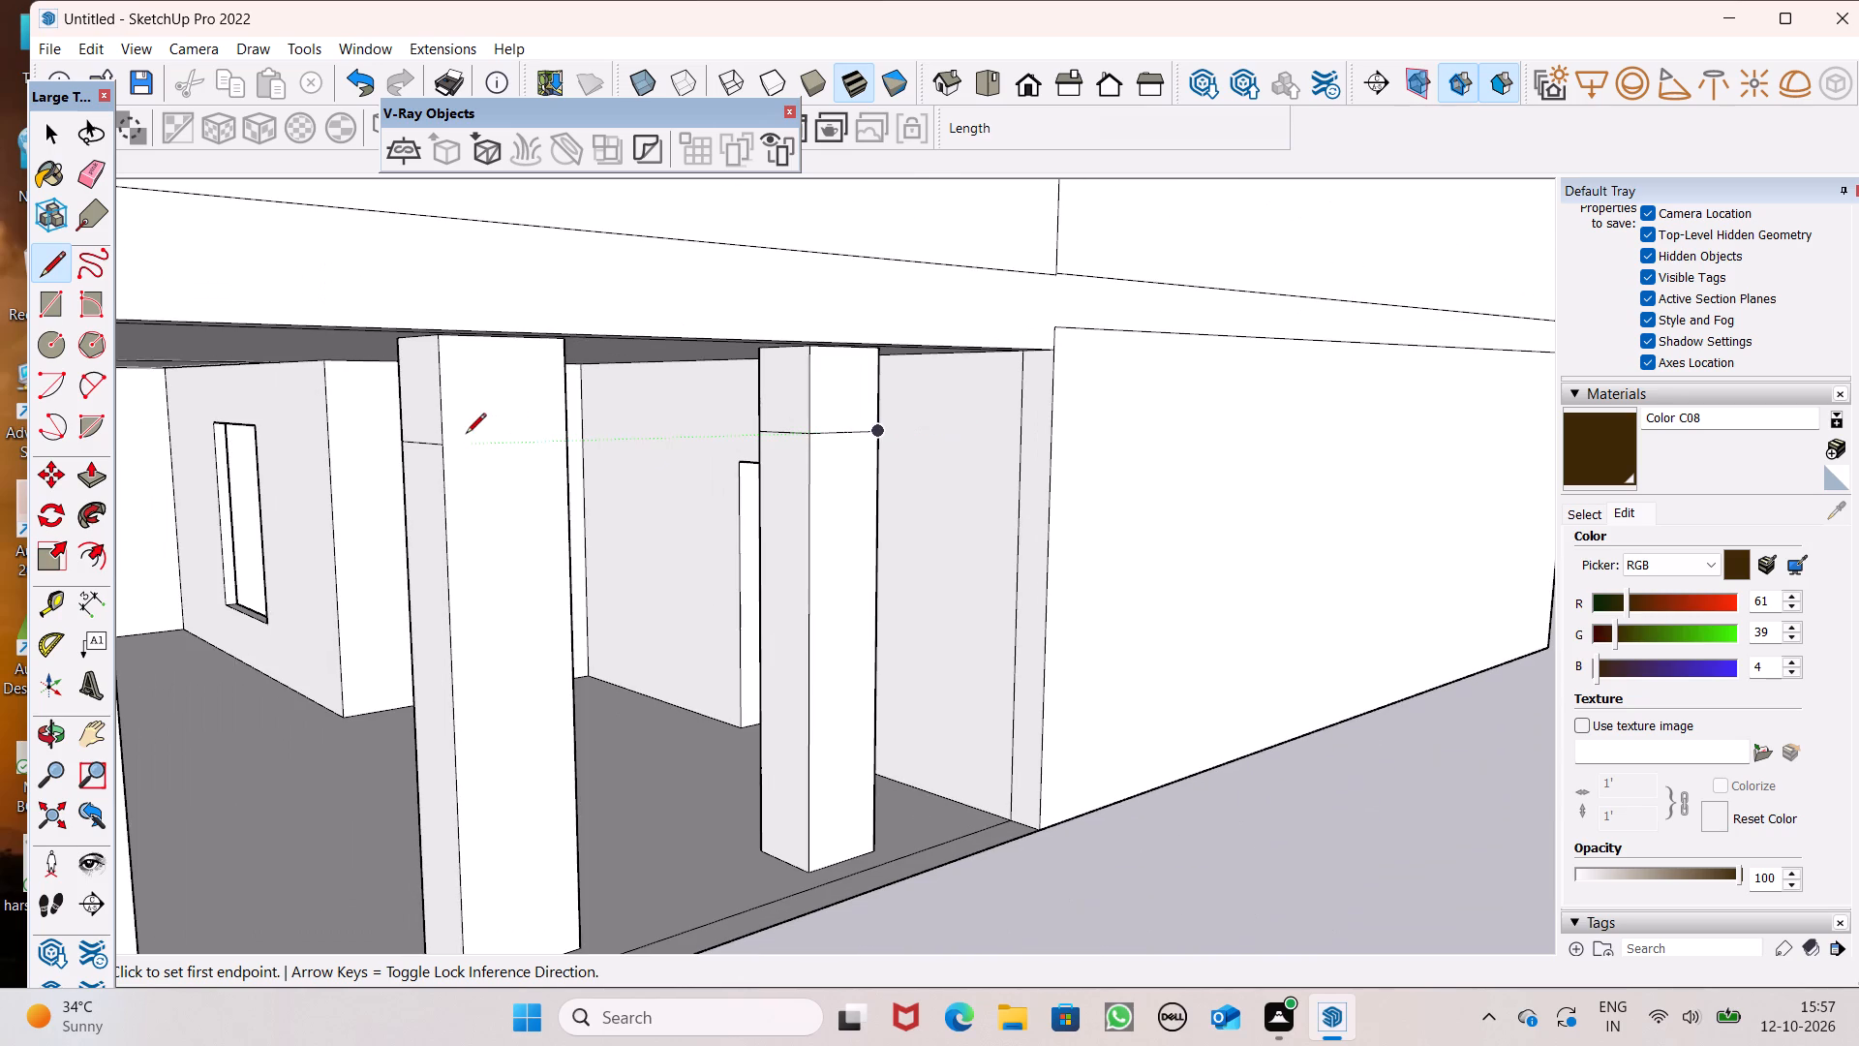
drag(448, 439, 460, 438)
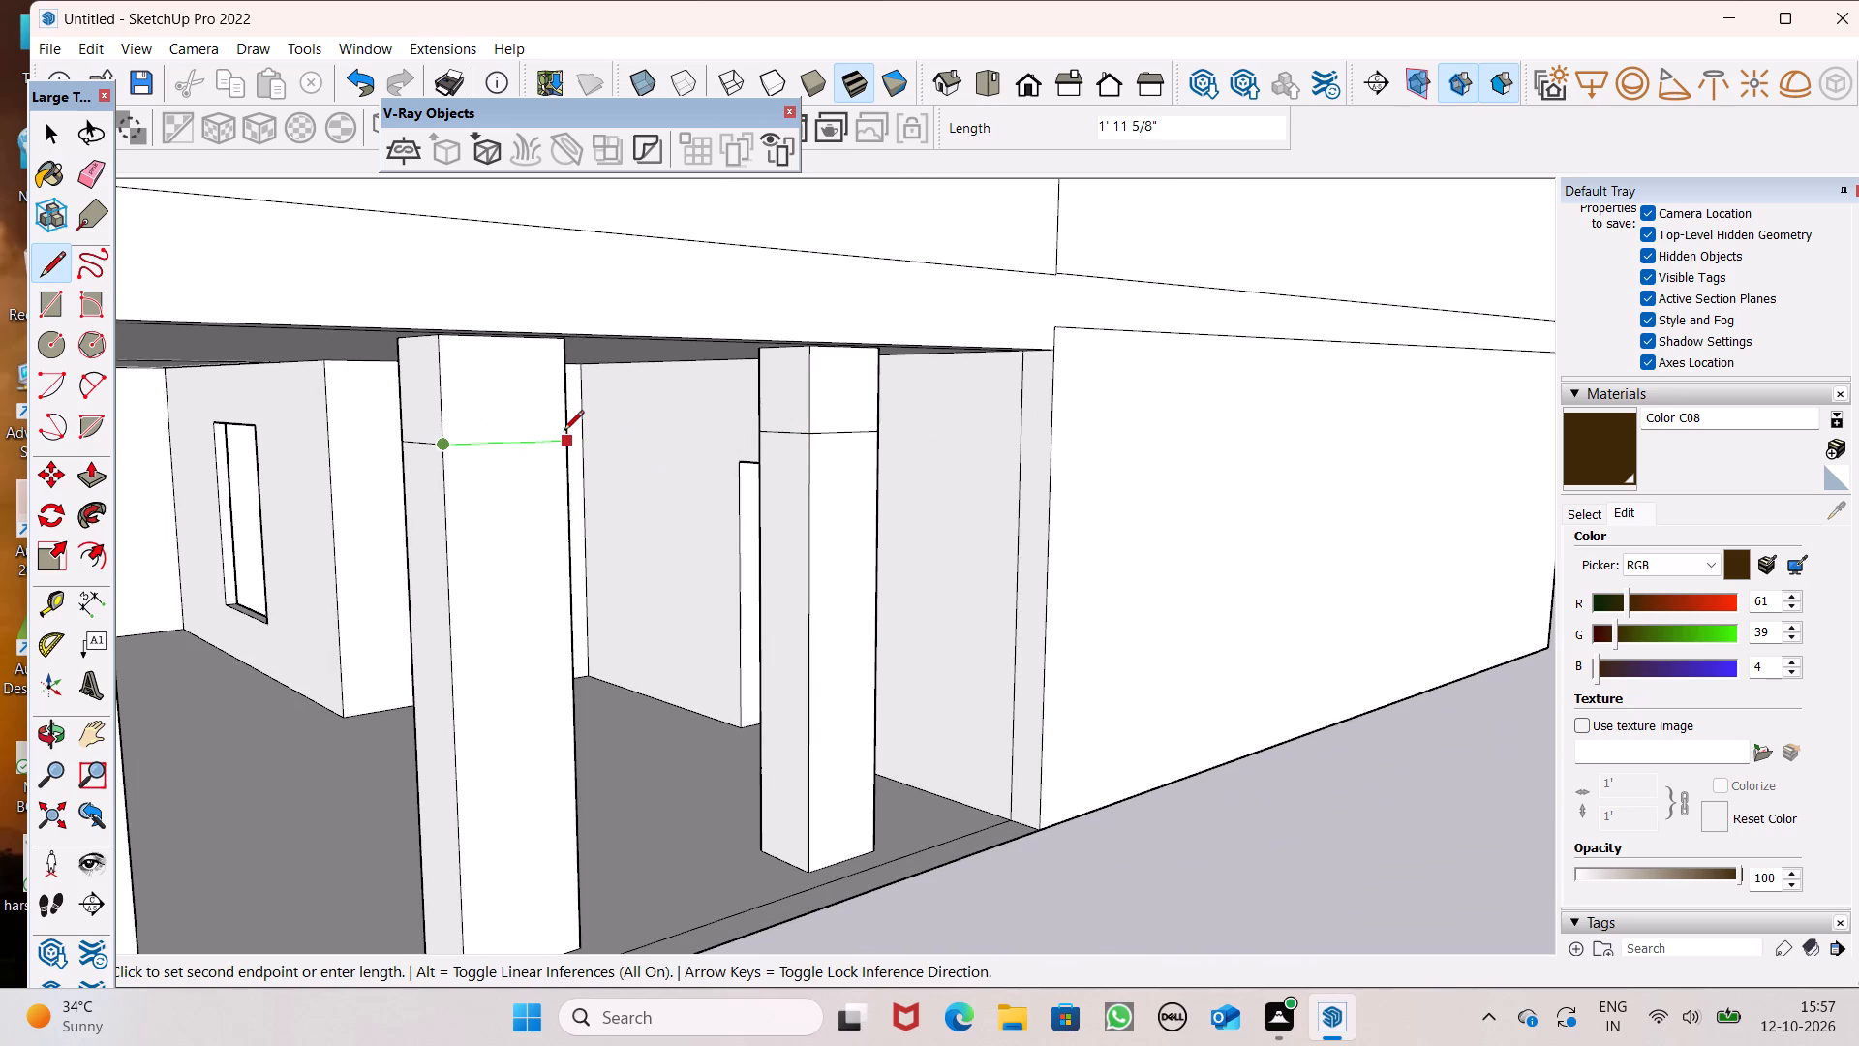
click(564, 431)
Draw a horizontal line about 1' 4 7/8" long across the outermost column's remaining side face, starting from its outer-face line.
middle_drag(655, 478, 568, 500)
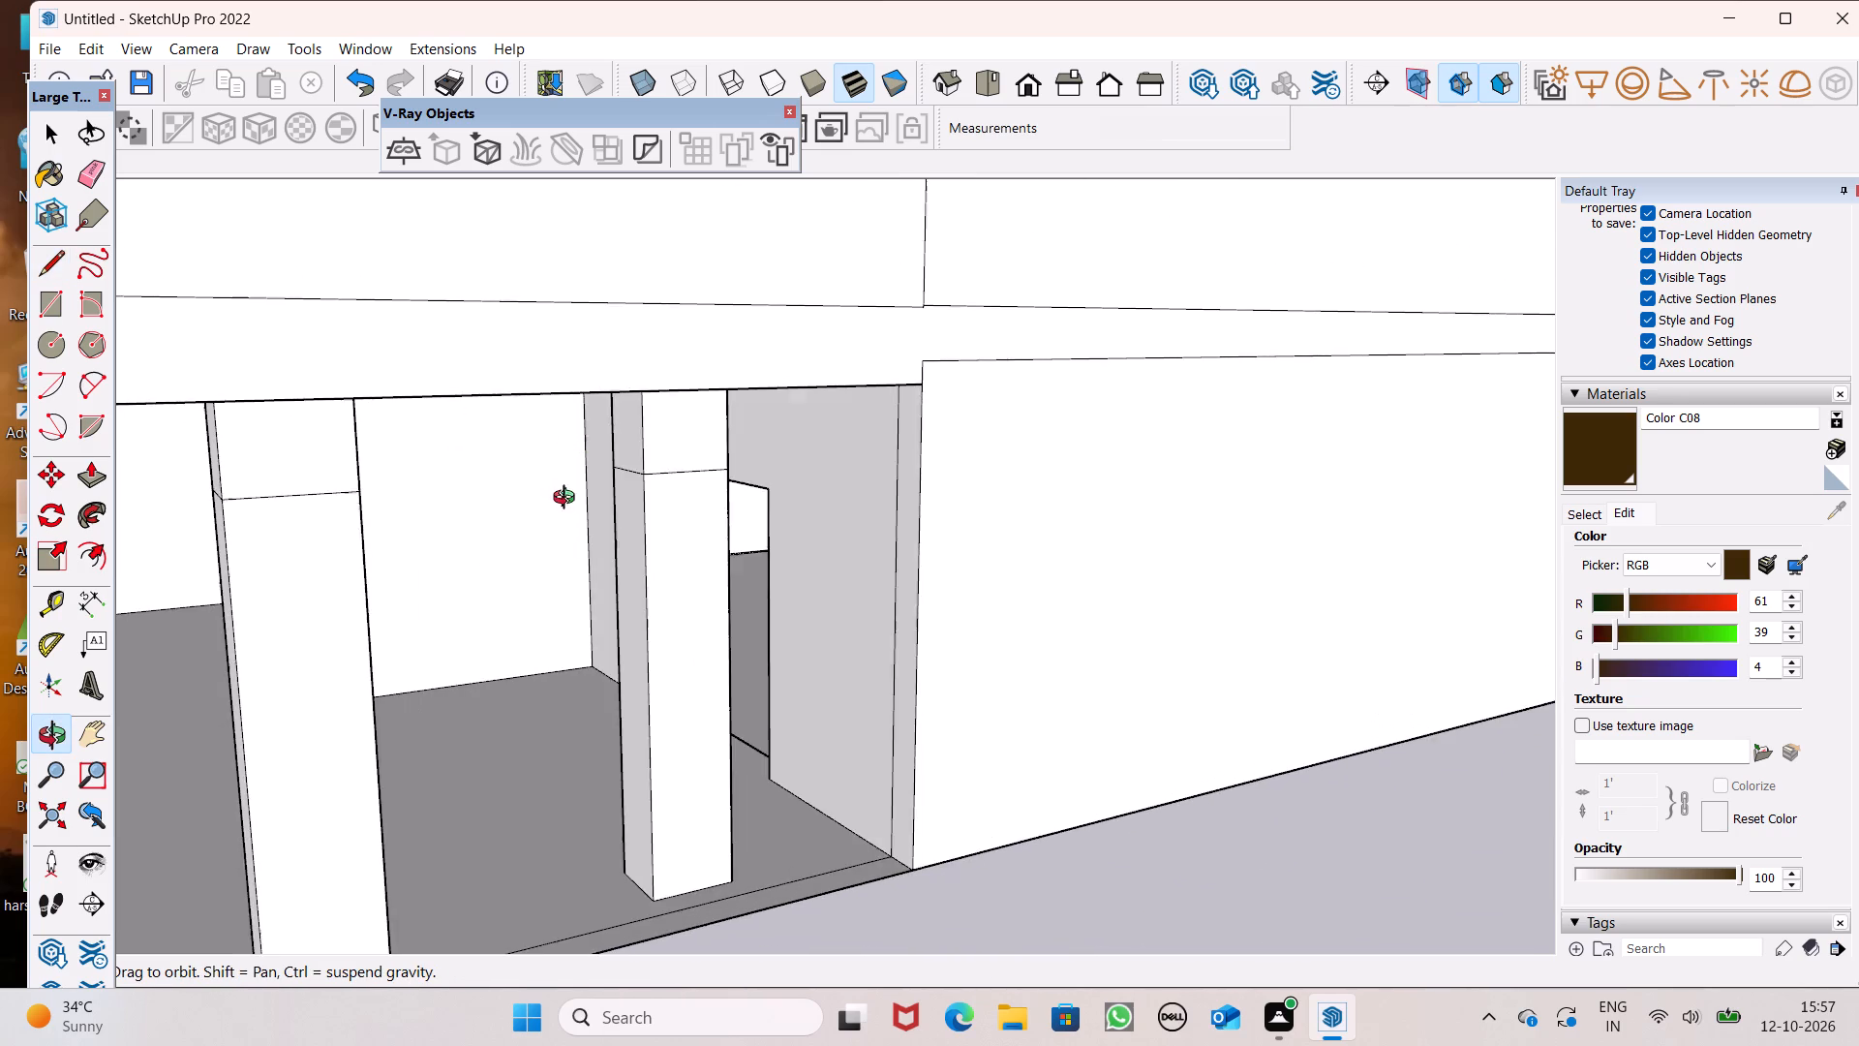
middle_drag(568, 500, 469, 483)
scroll(543, 375, down, 4)
middle_drag(379, 476, 212, 491)
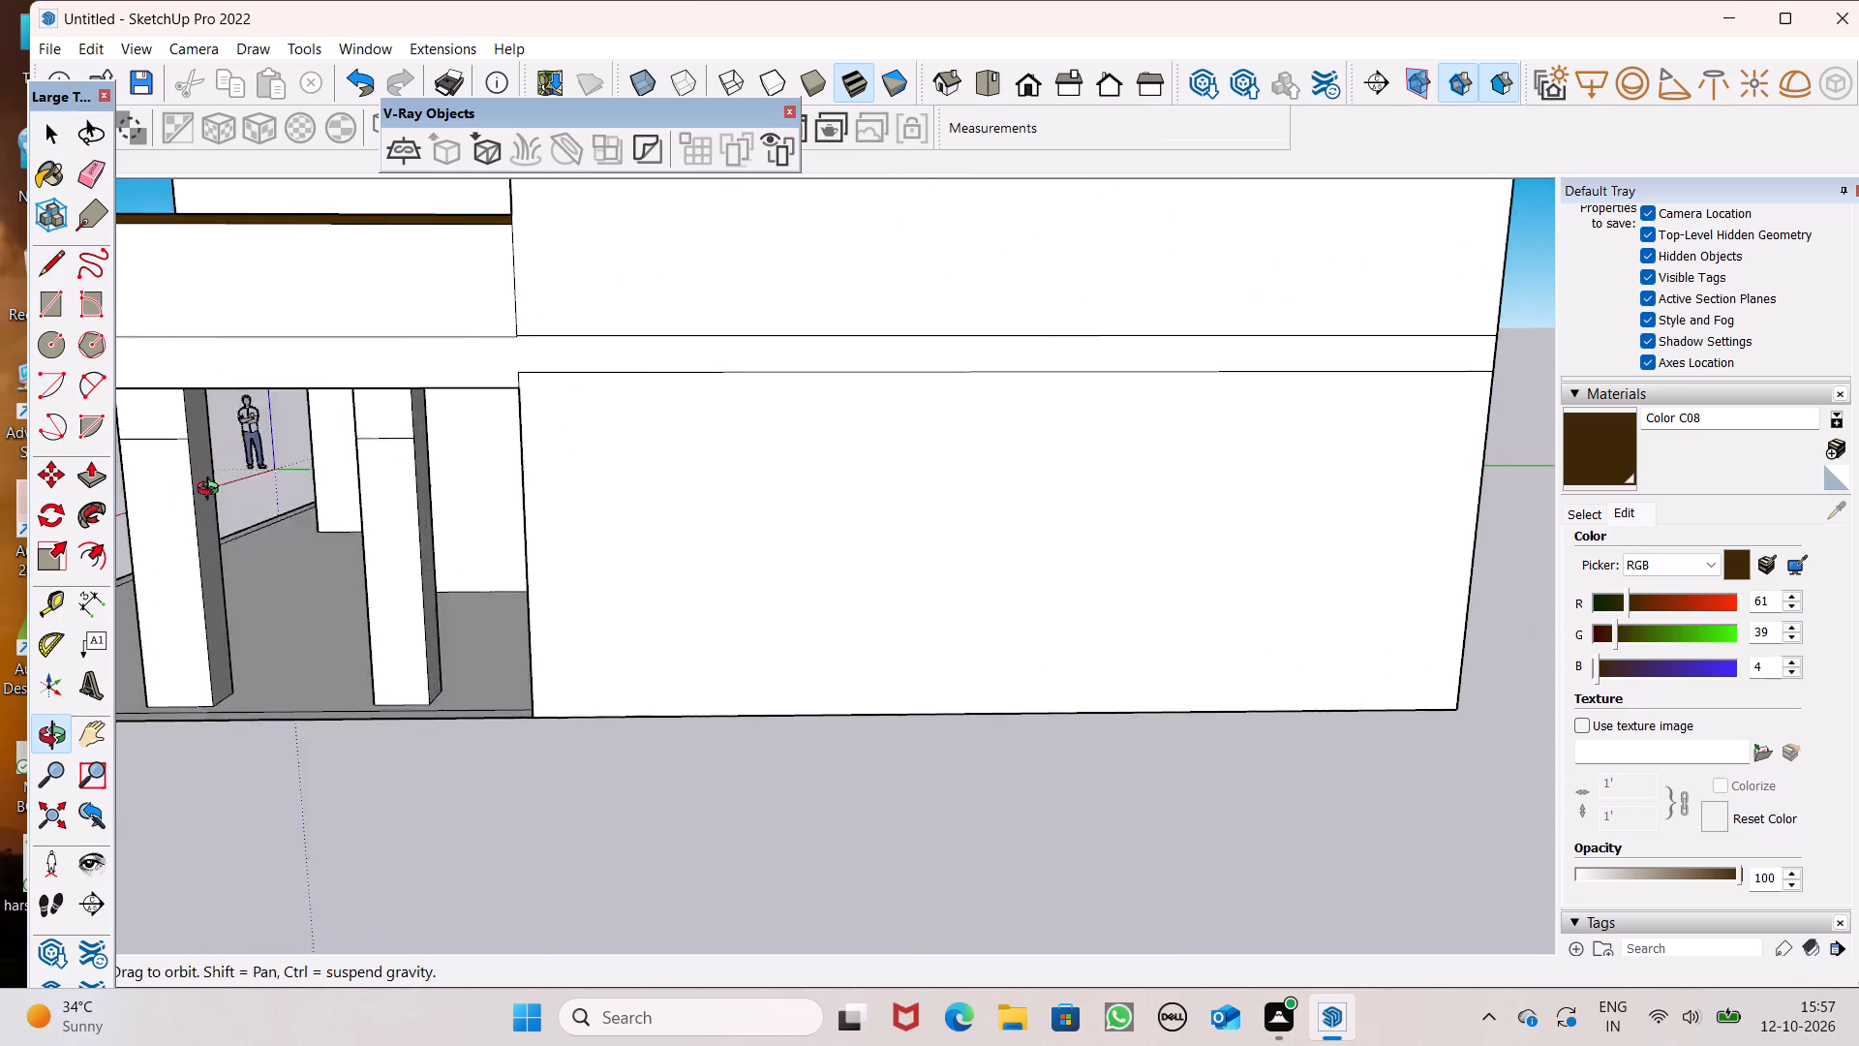
middle_drag(212, 491, 191, 459)
scroll(182, 380, up, 16)
scroll(230, 407, down, 2)
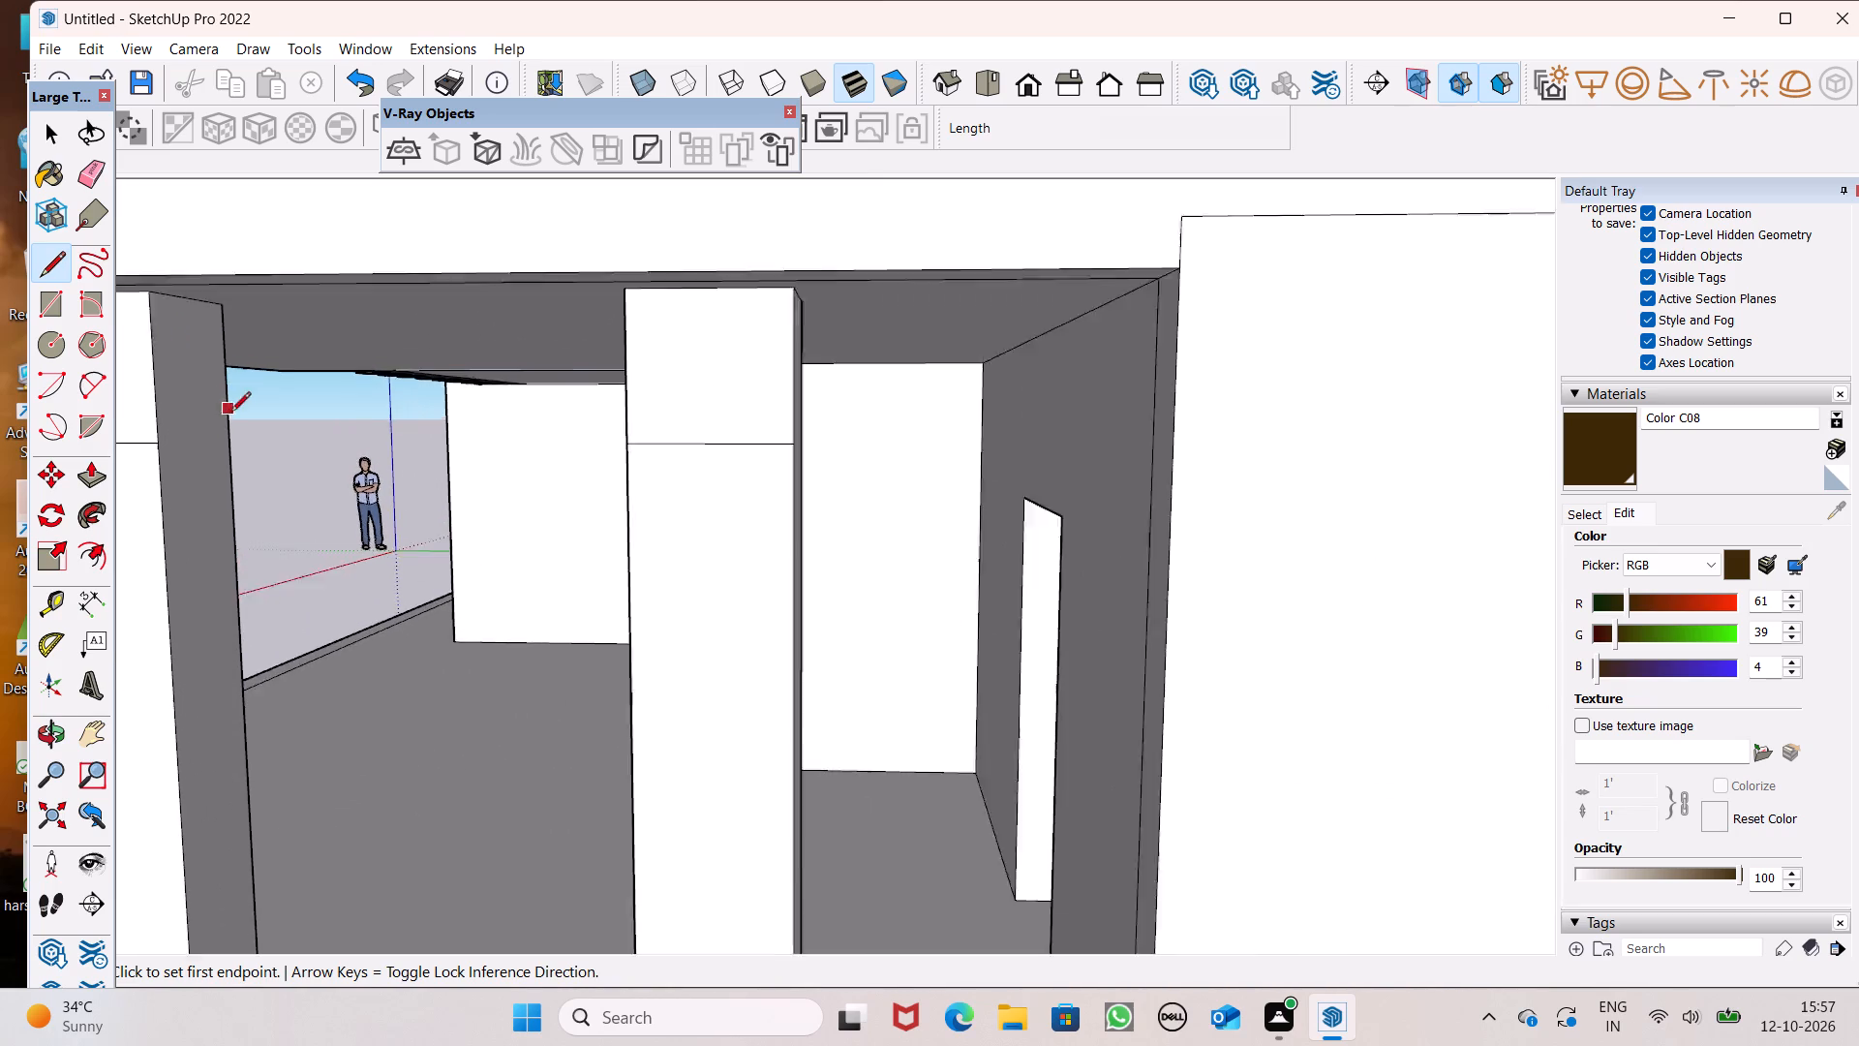
scroll(230, 414, down, 3)
scroll(440, 401, down, 5)
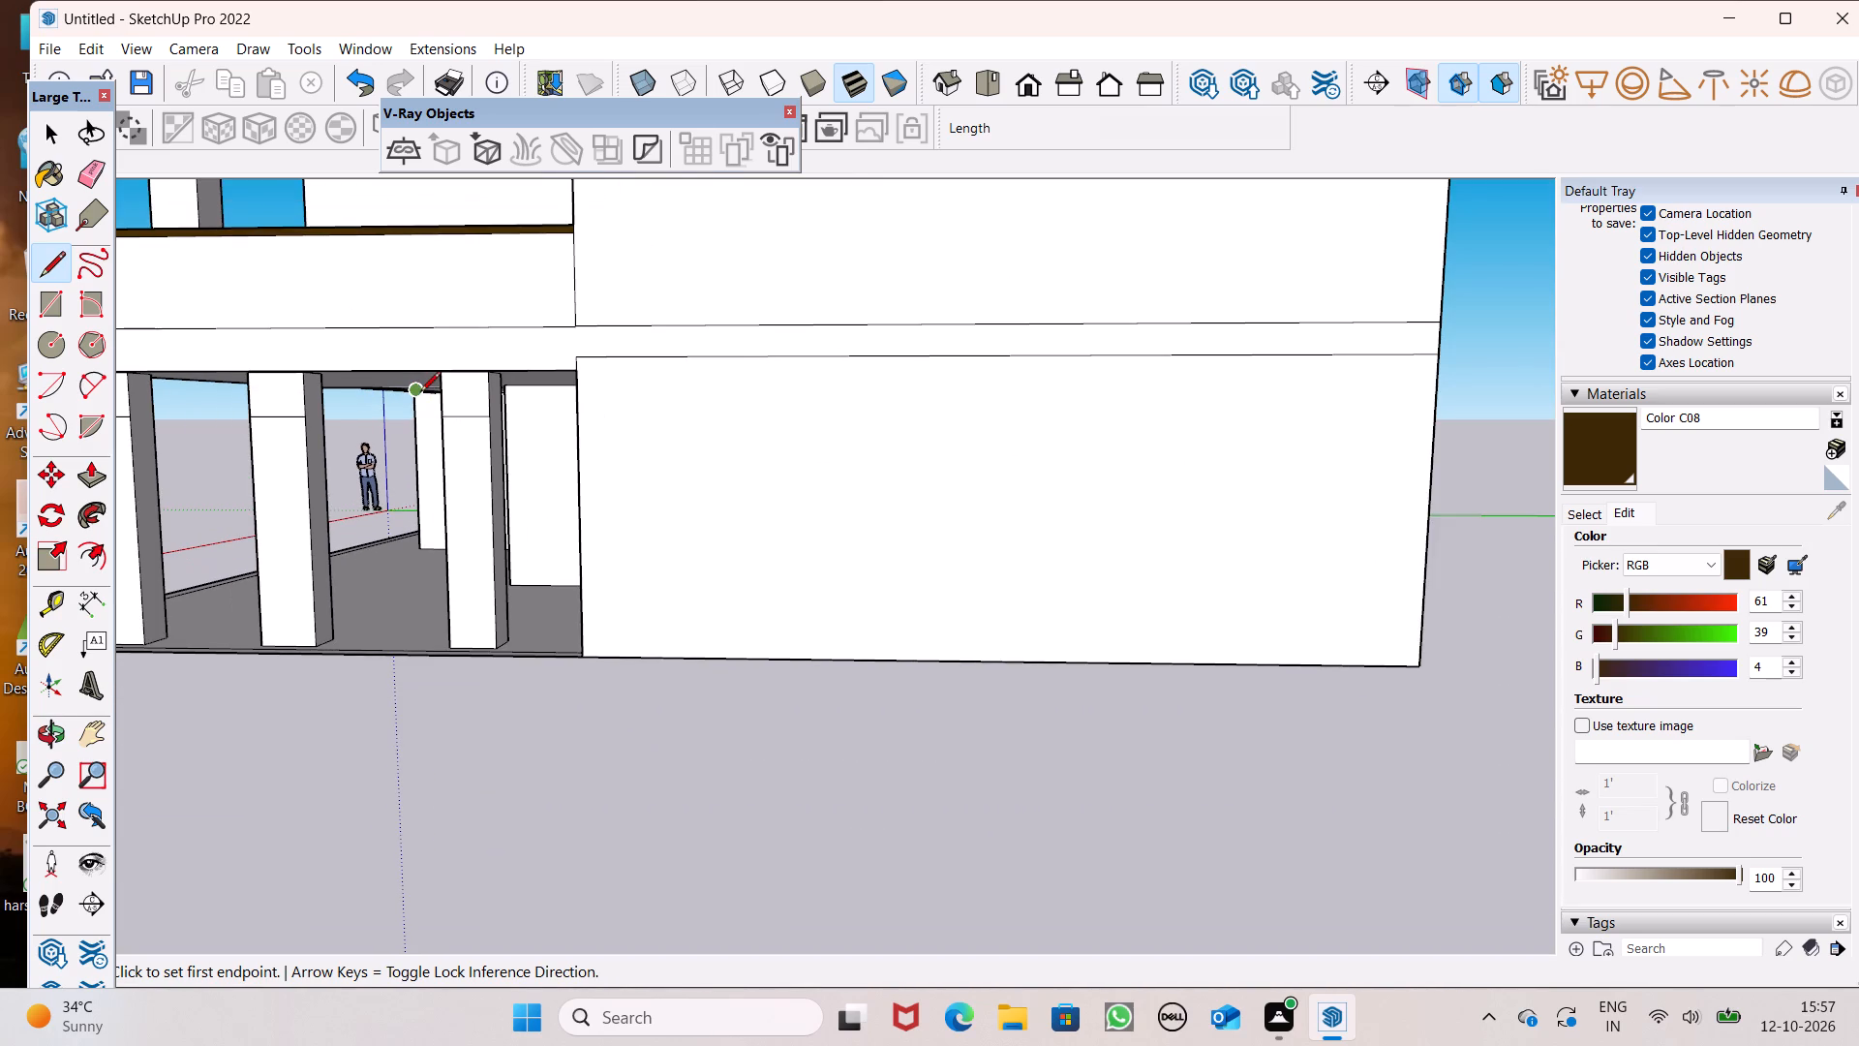
scroll(427, 405, up, 1)
scroll(661, 380, down, 3)
scroll(672, 409, up, 1)
scroll(673, 411, down, 2)
scroll(355, 389, up, 5)
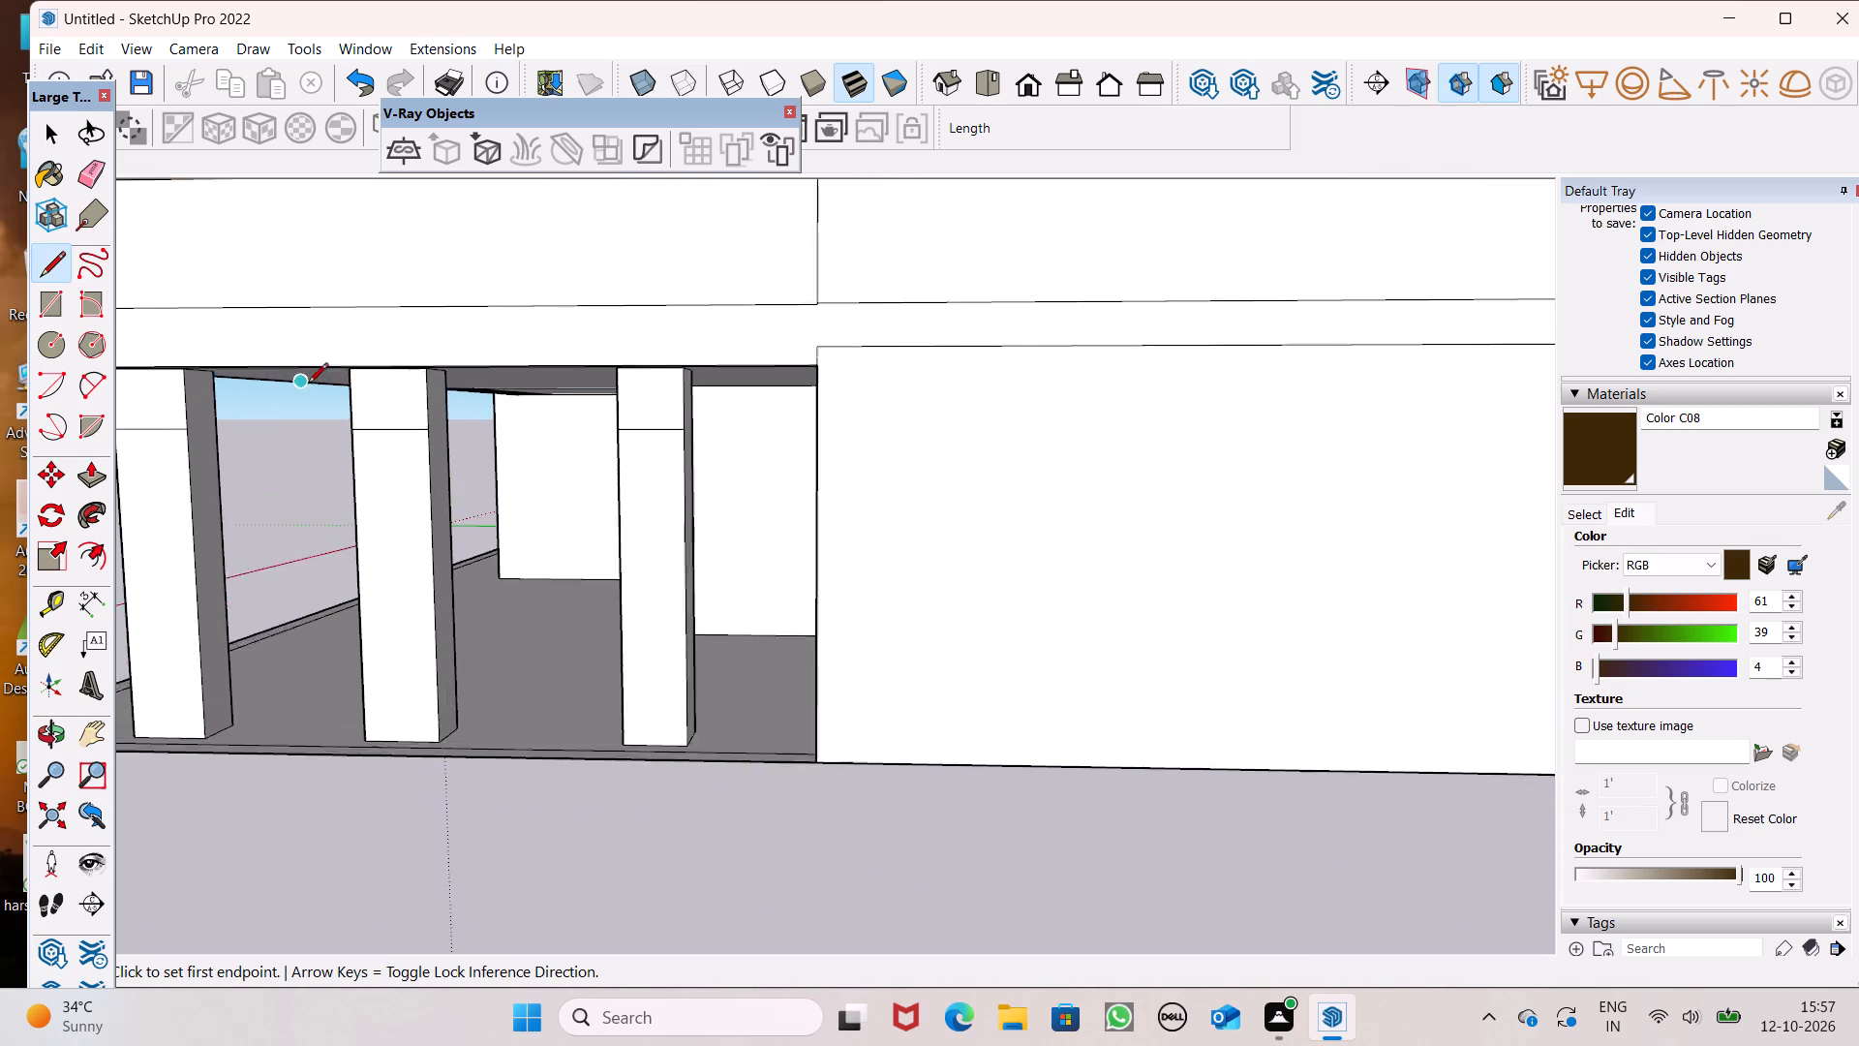
scroll(749, 338, down, 7)
scroll(474, 370, up, 8)
middle_drag(509, 439, 389, 468)
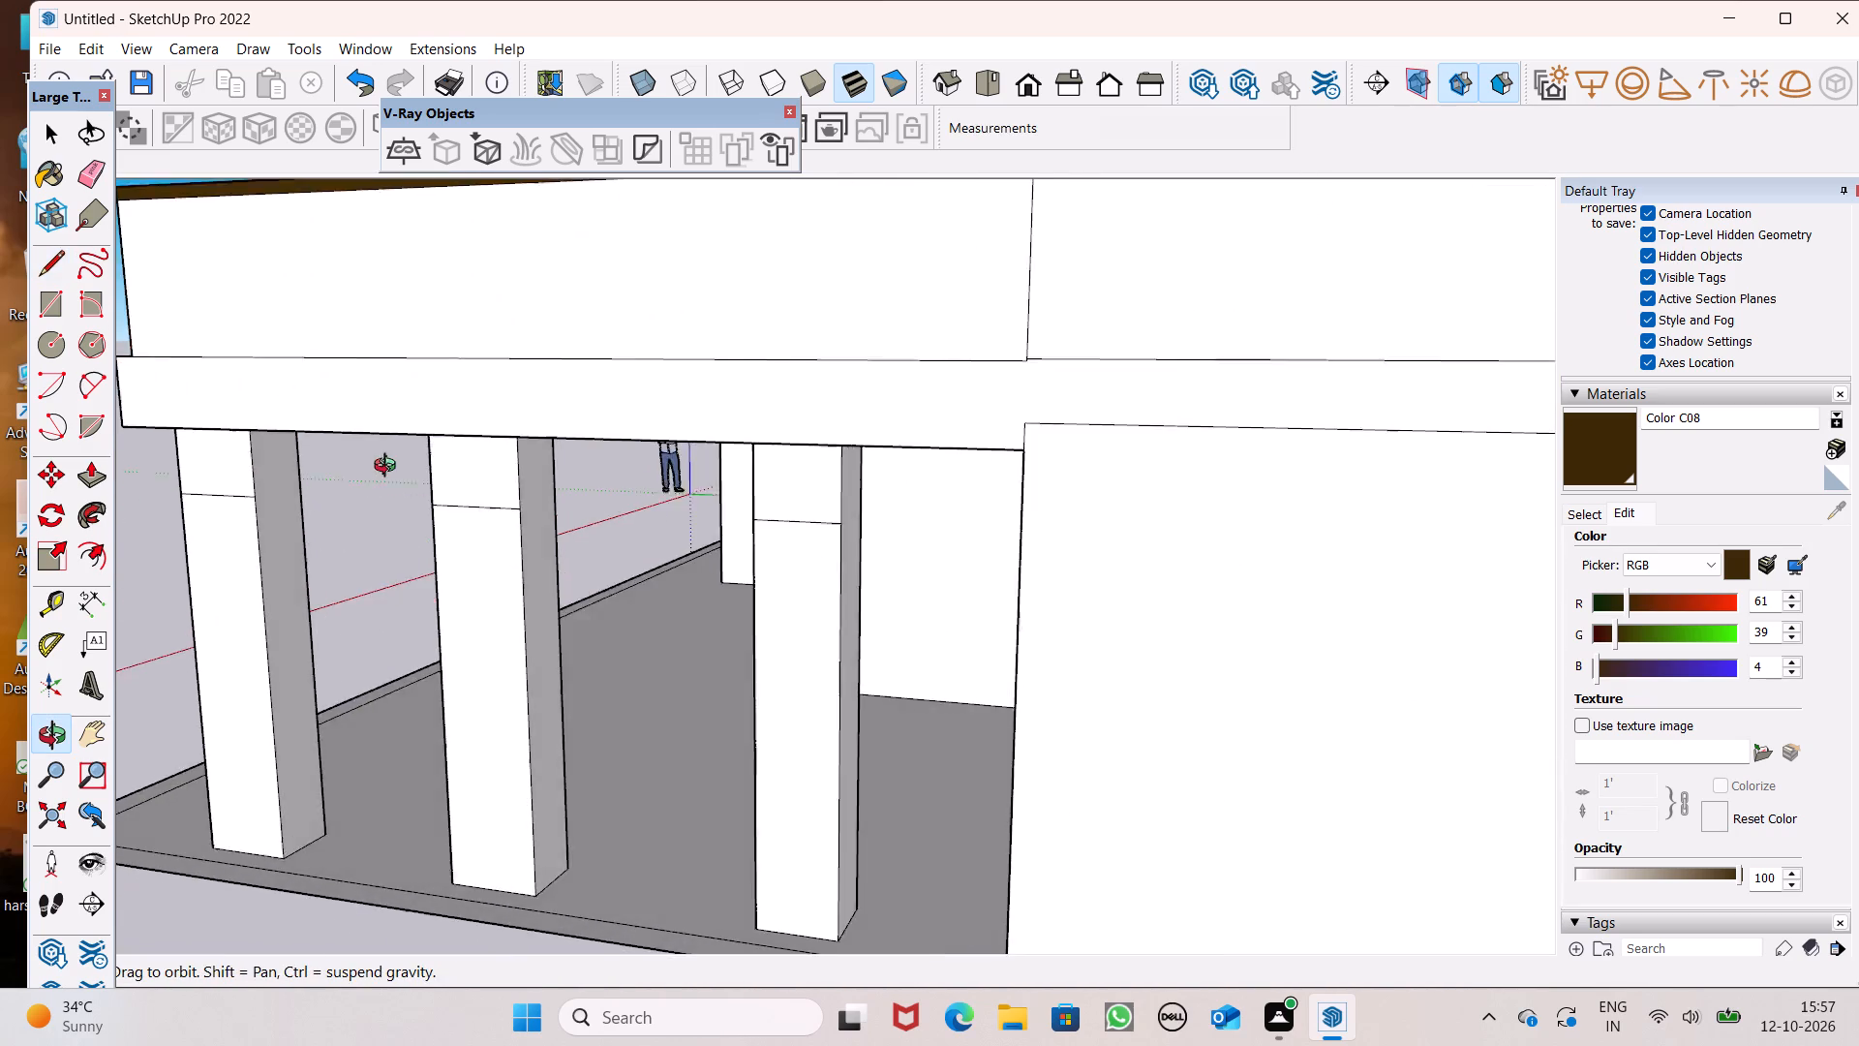
middle_drag(389, 468, 387, 461)
scroll(358, 443, up, 6)
scroll(559, 452, down, 4)
scroll(665, 432, down, 3)
middle_drag(665, 447, 564, 477)
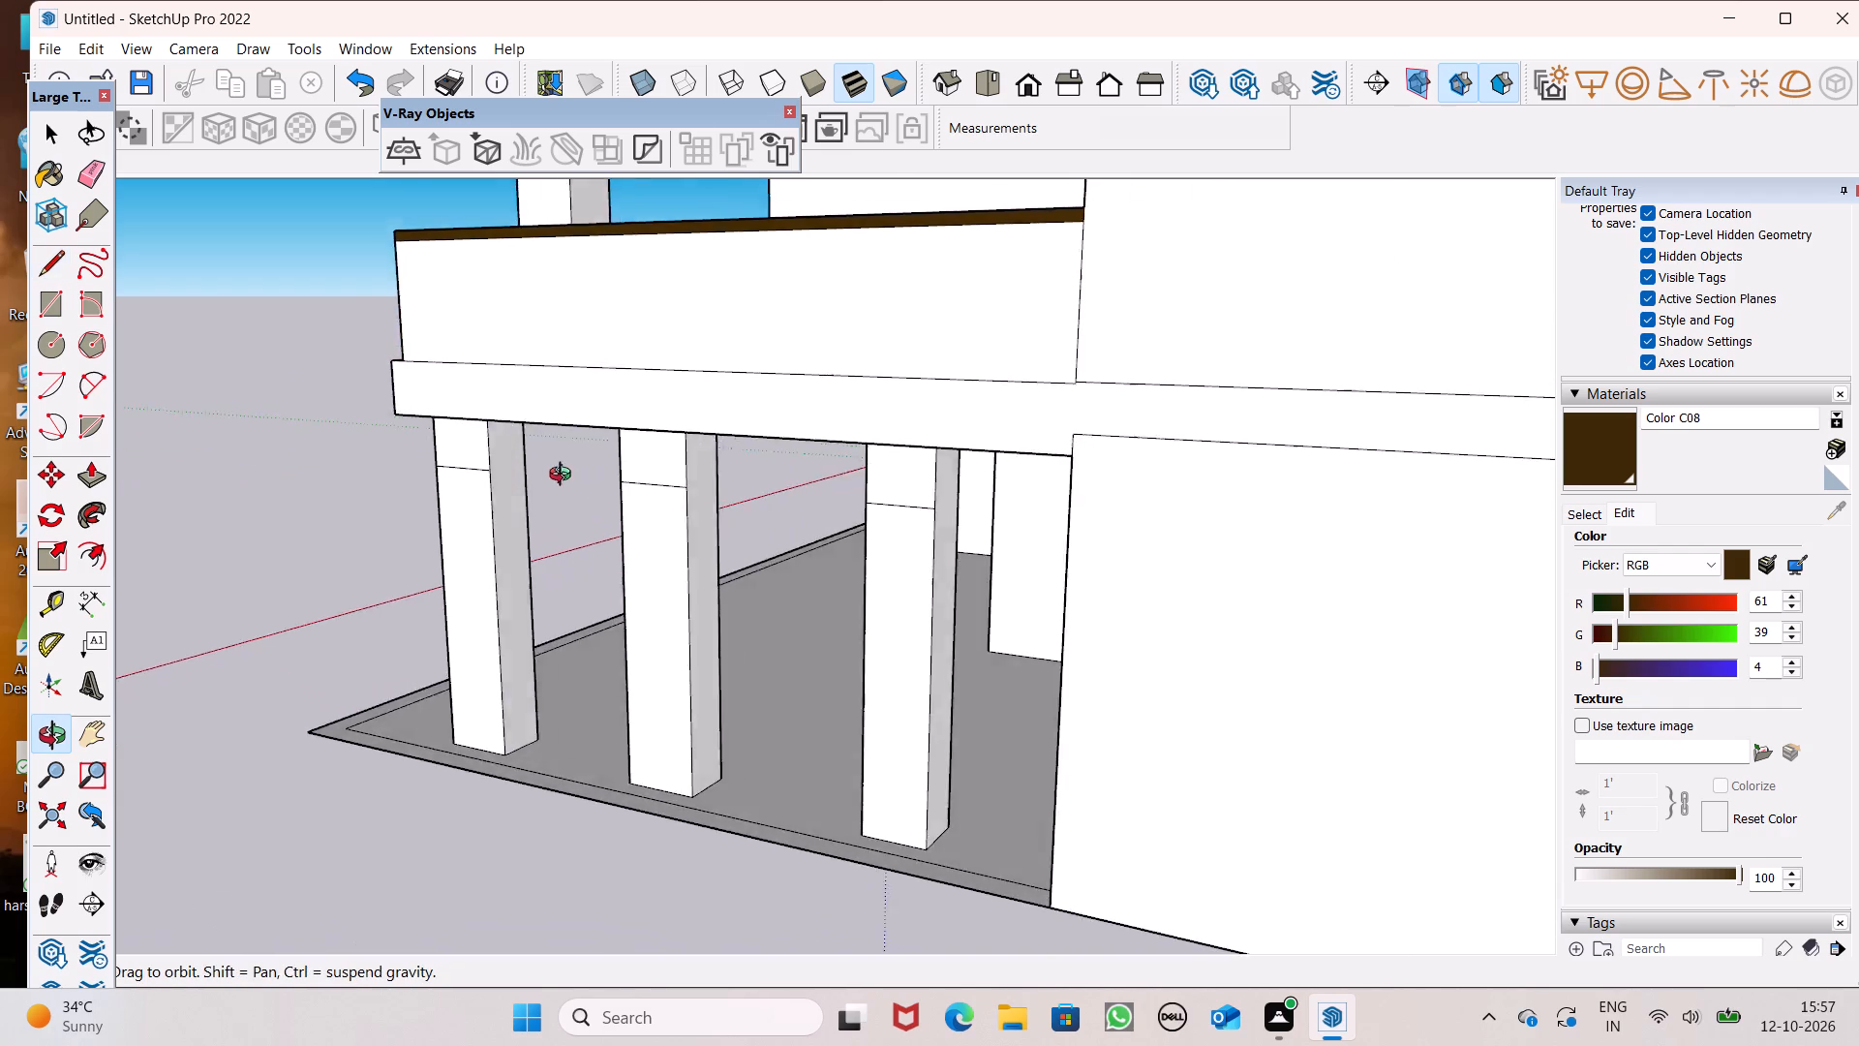
middle_drag(564, 477, 449, 479)
scroll(448, 443, up, 8)
click(412, 481)
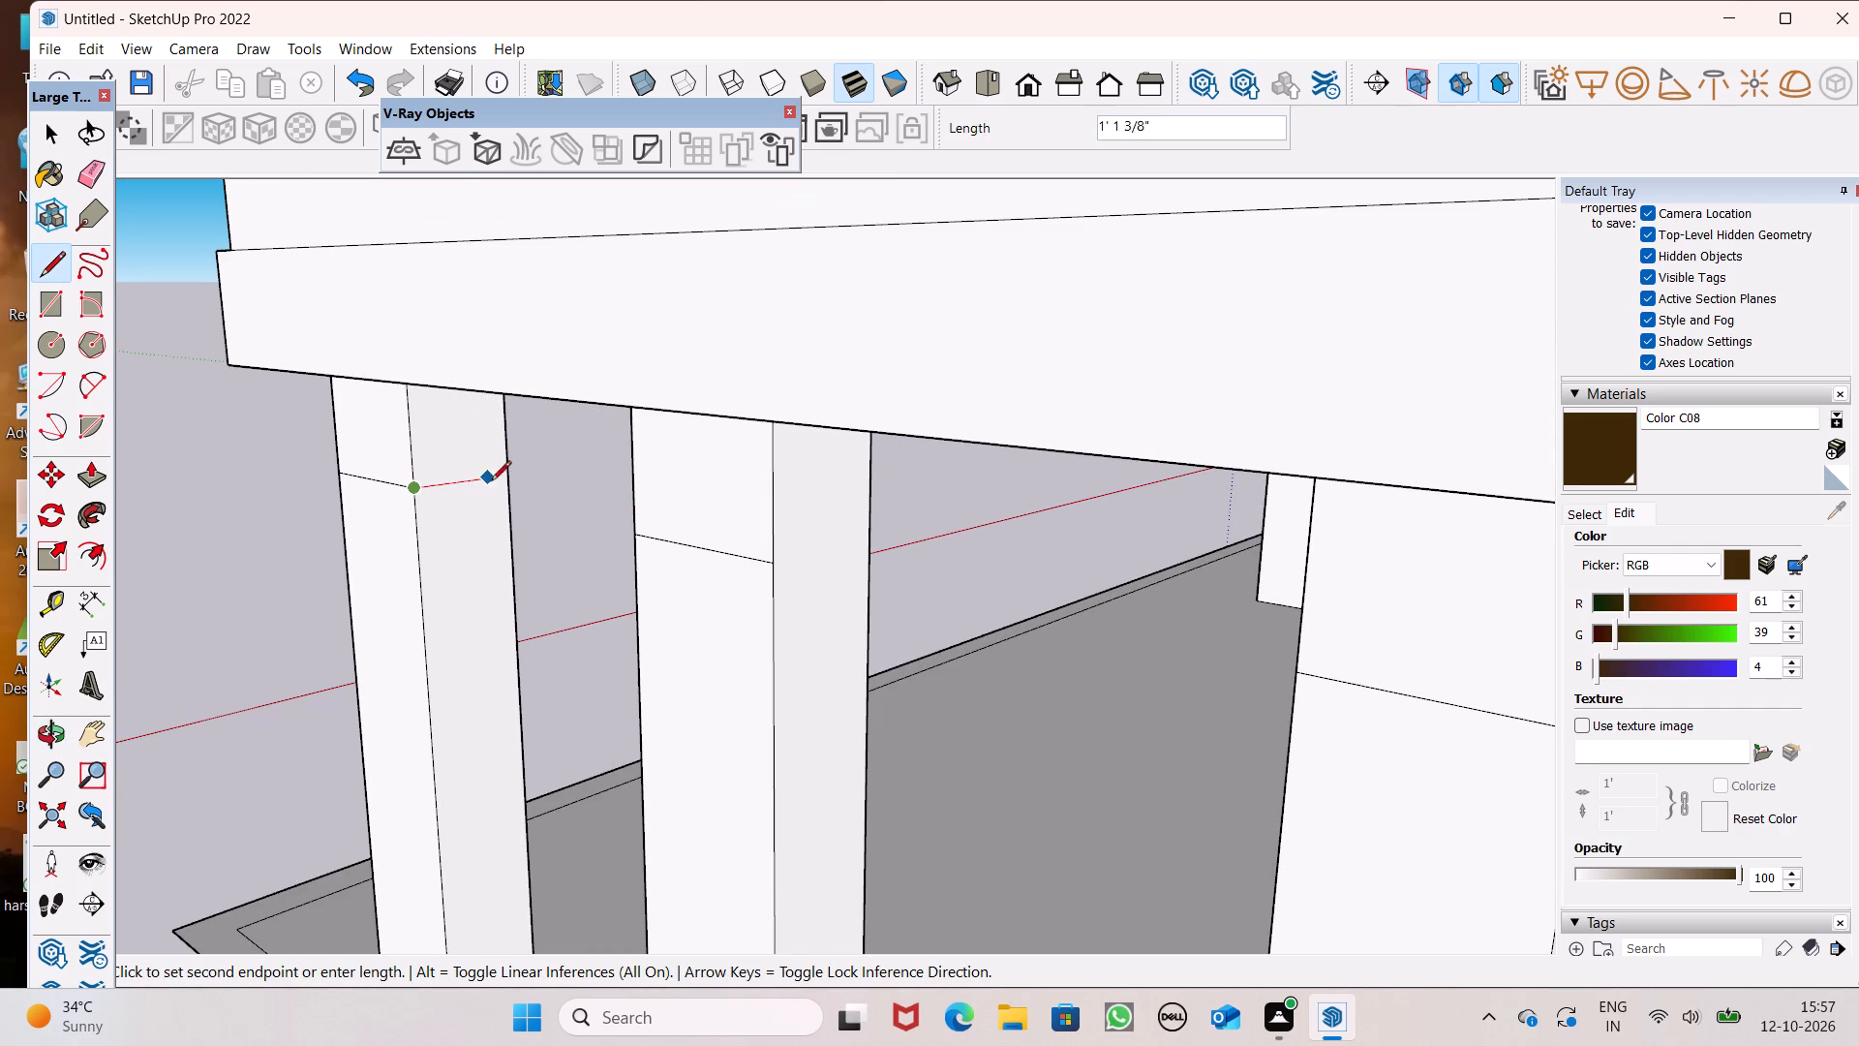
click(508, 470)
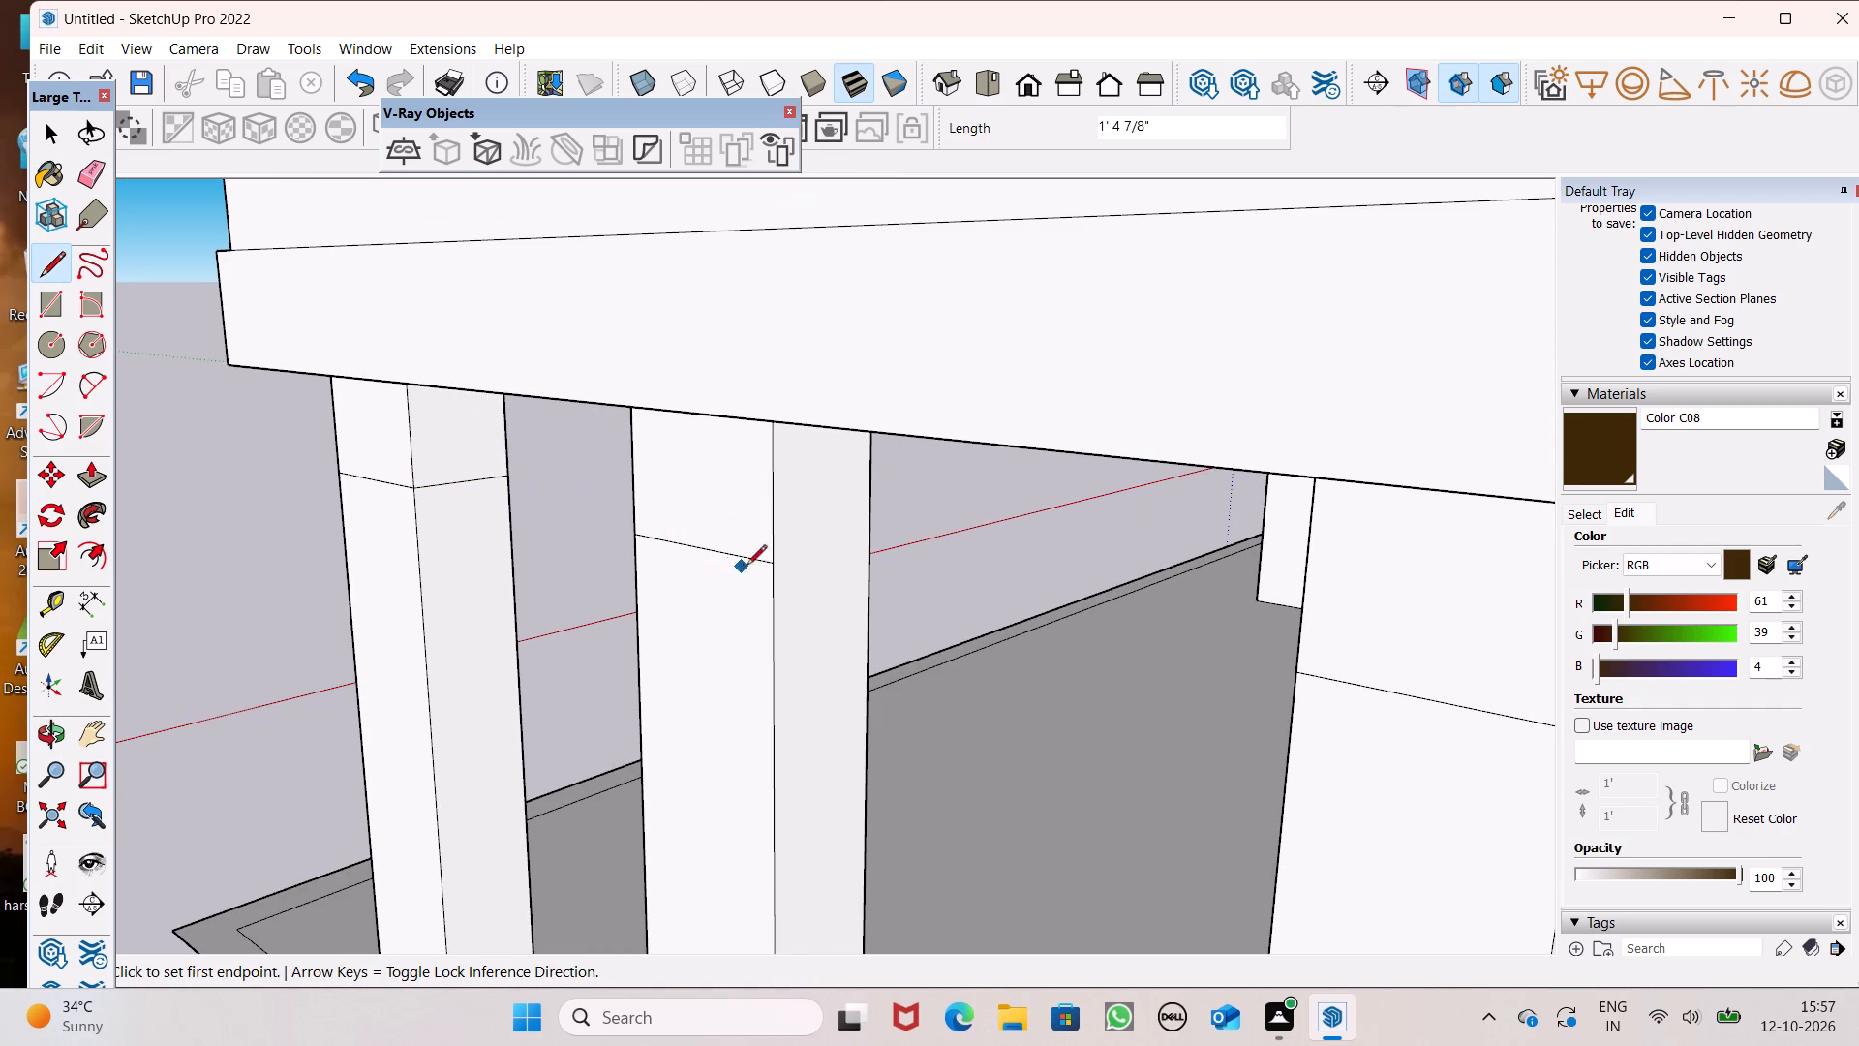
Draw a level horizontal line about 1' 4 7/8" long across the middle column's remaining side face.
click(771, 568)
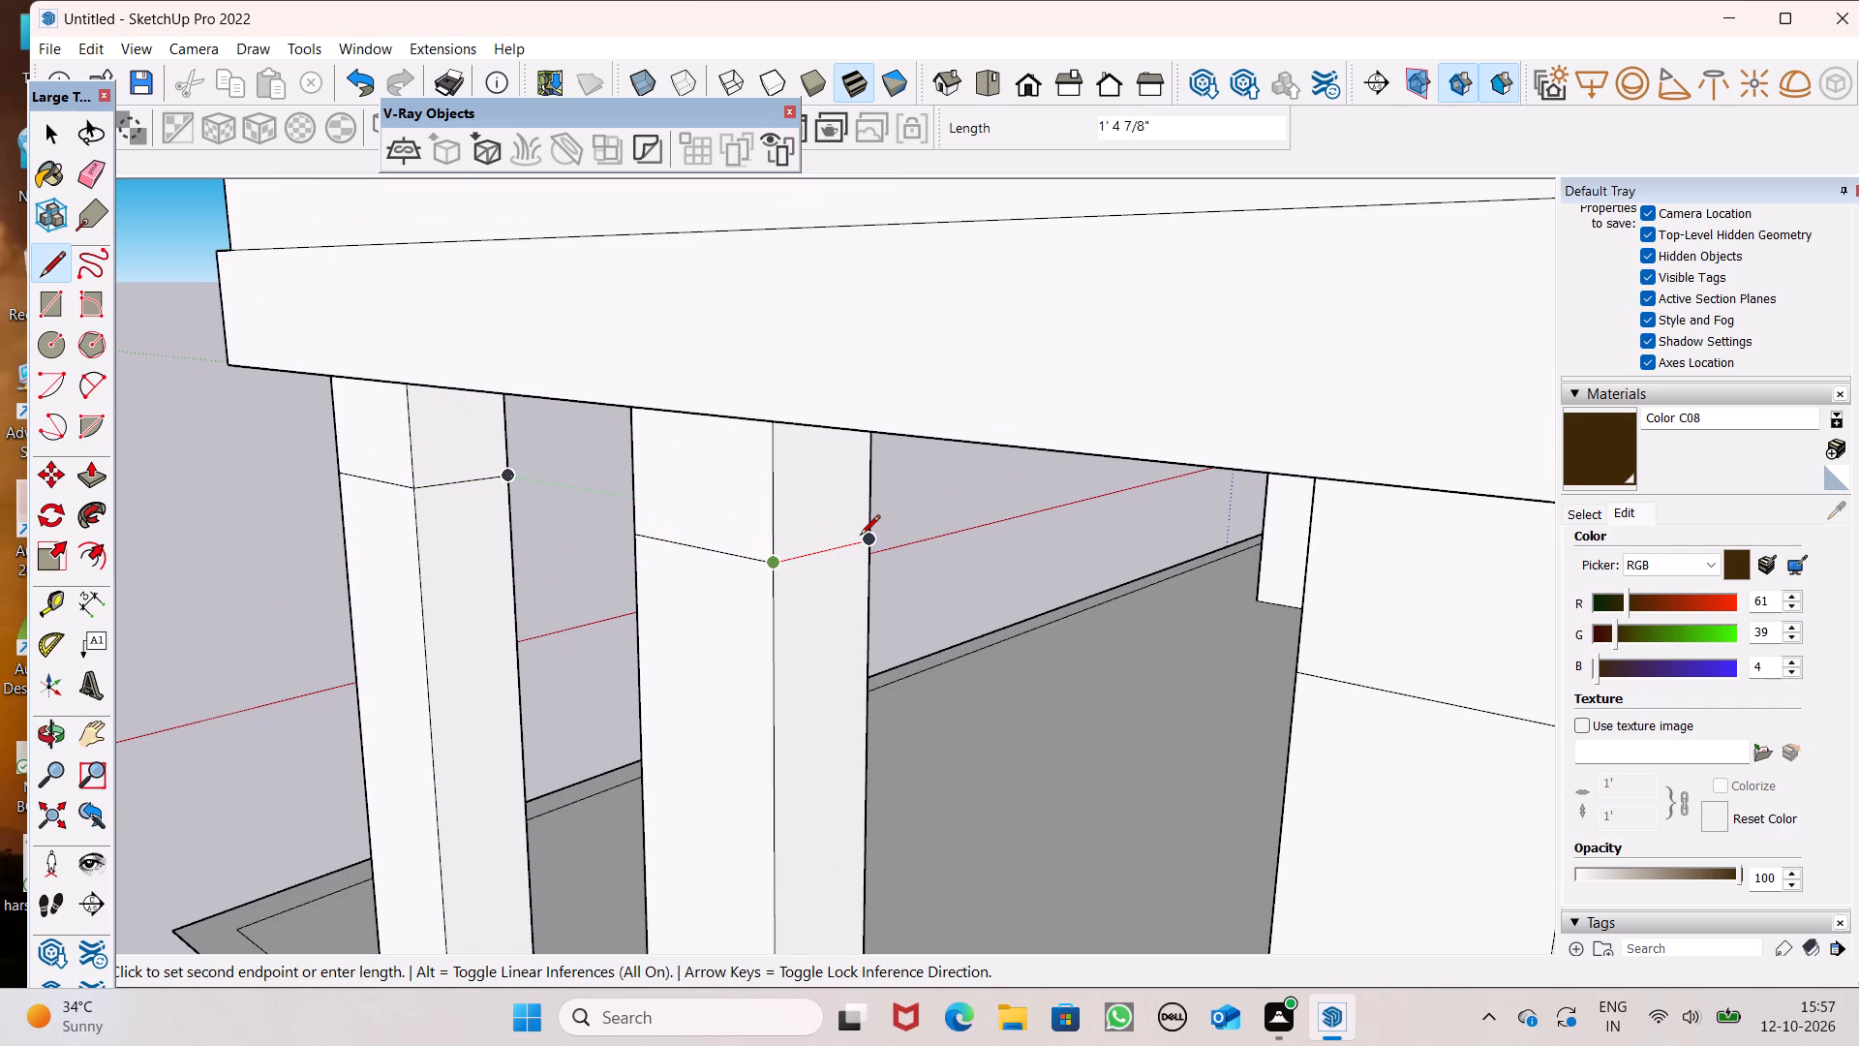
click(860, 537)
Draw a level horizontal line about 1' 4 7/8" long across the remaining side face of the column nearest the wall.
scroll(856, 380, down, 5)
middle_drag(1419, 639, 1371, 616)
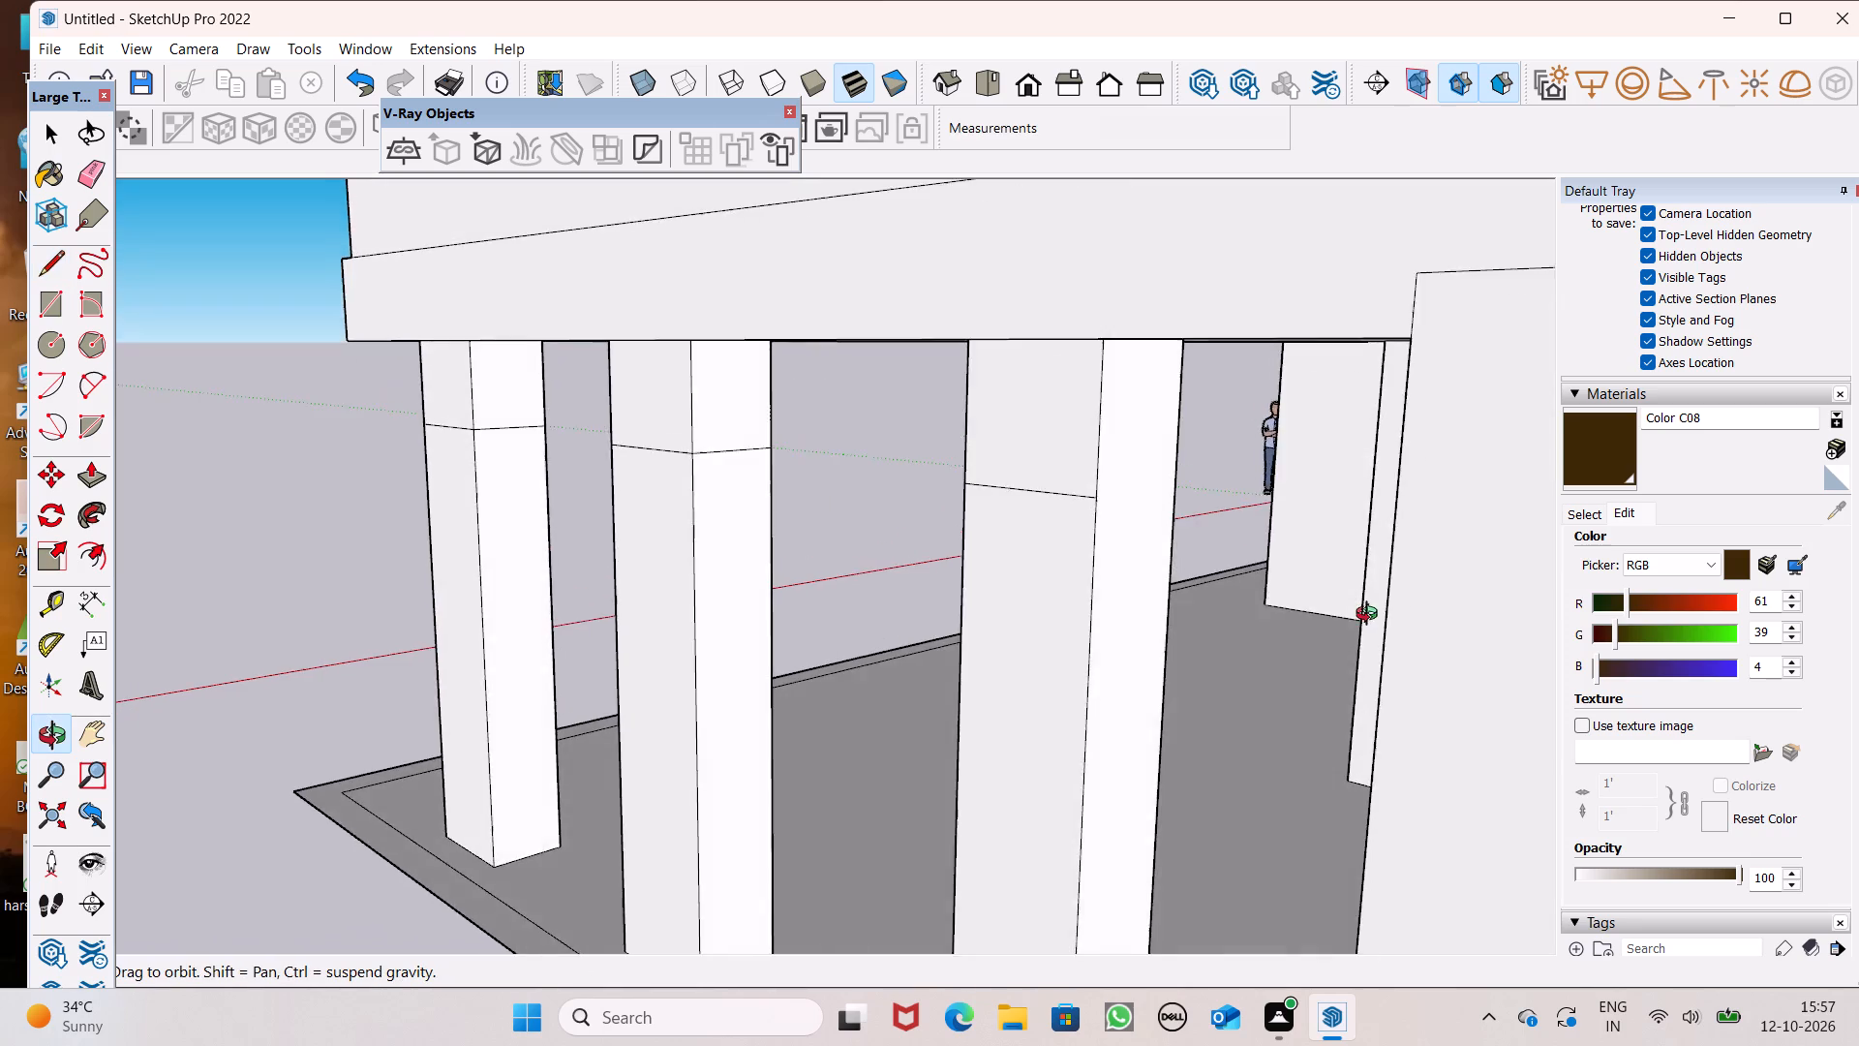
middle_drag(1371, 616, 1344, 621)
scroll(1121, 597, up, 6)
scroll(913, 499, down, 9)
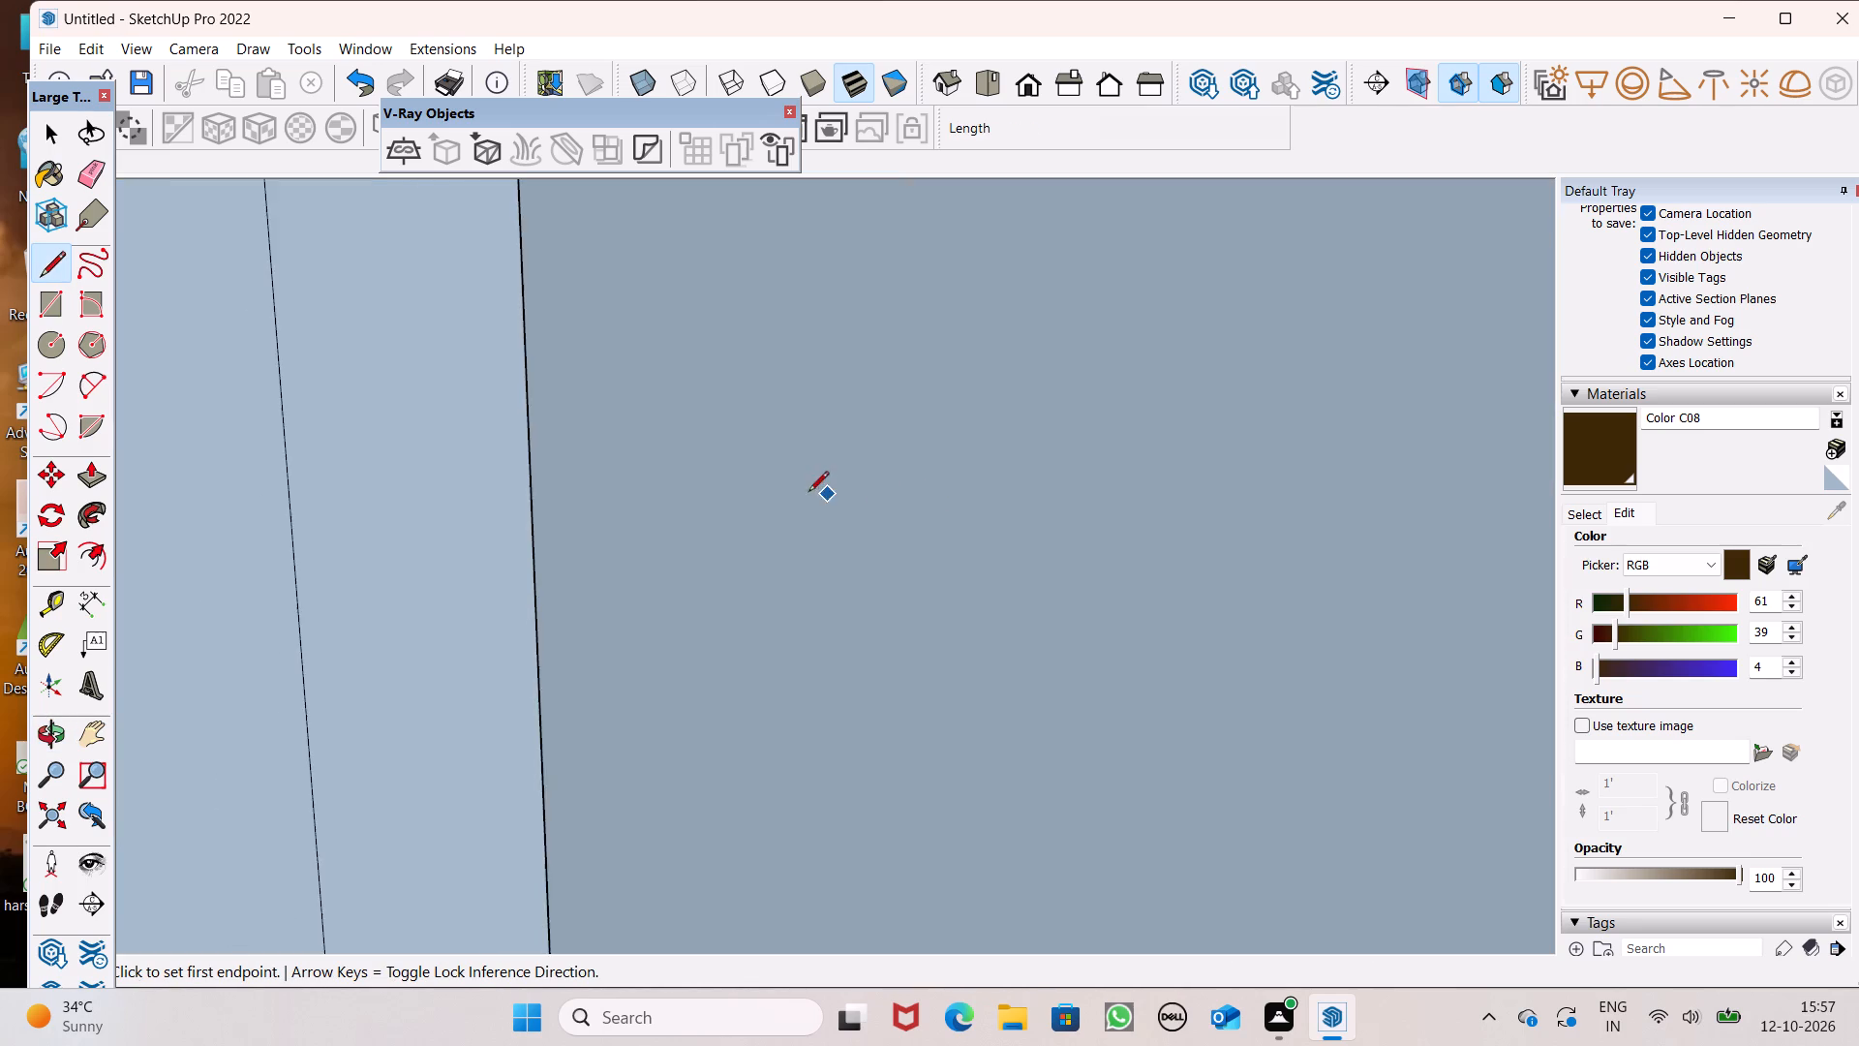
scroll(873, 506, down, 6)
scroll(992, 472, down, 5)
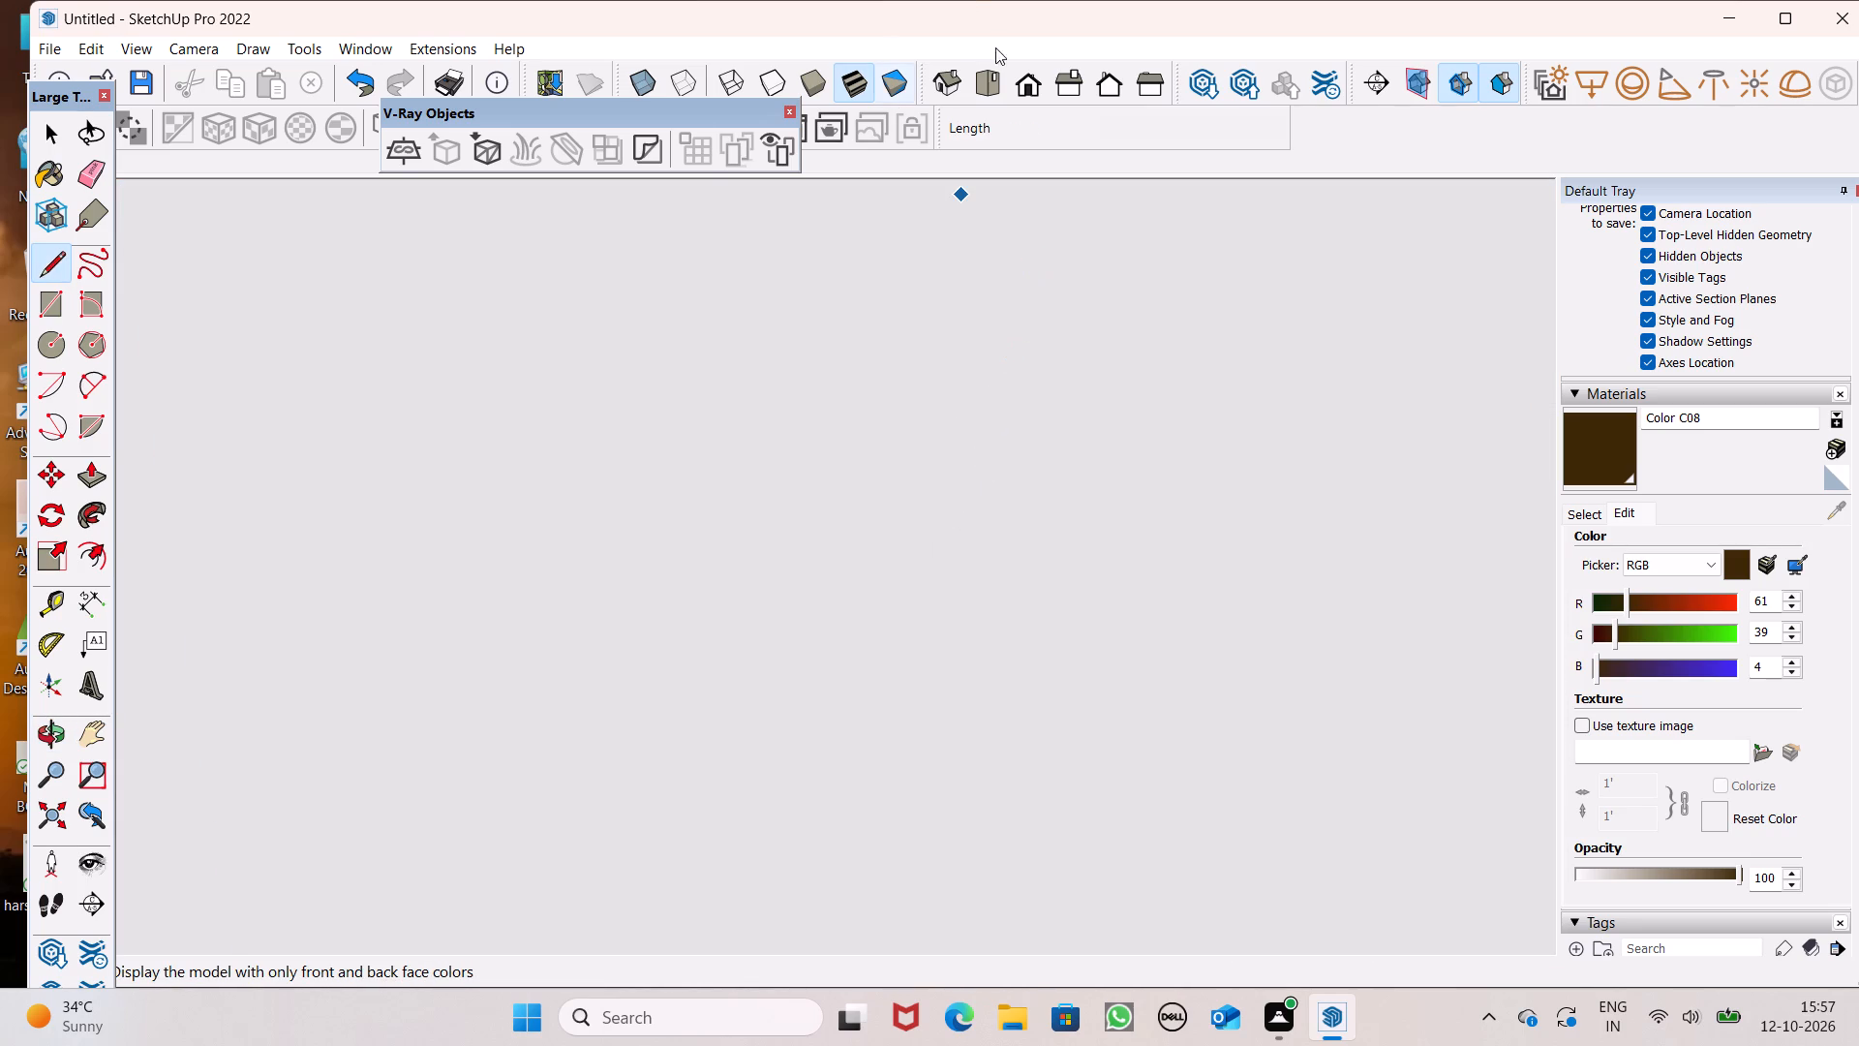
click(1019, 82)
scroll(1298, 306, down, 4)
scroll(1219, 360, down, 12)
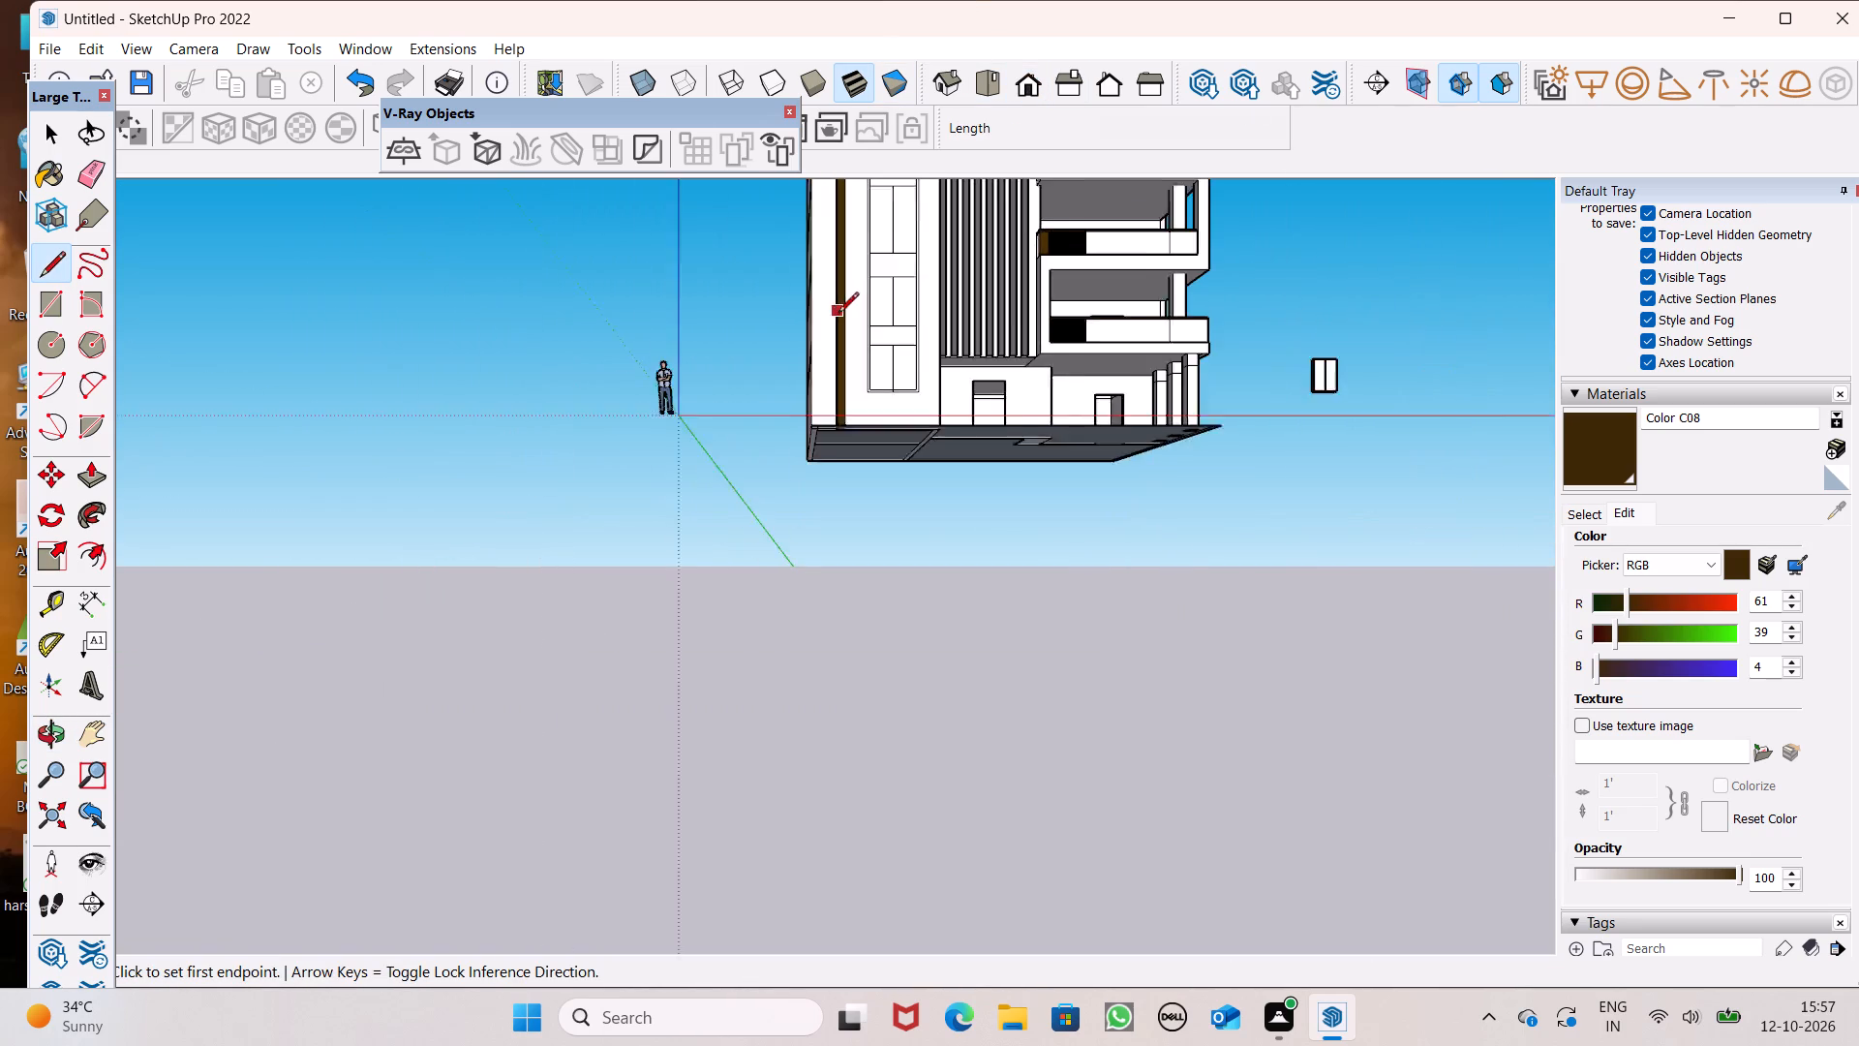
scroll(995, 350, down, 4)
scroll(994, 356, up, 1)
scroll(993, 357, down, 1)
middle_drag(1060, 417, 102, 457)
scroll(455, 372, up, 5)
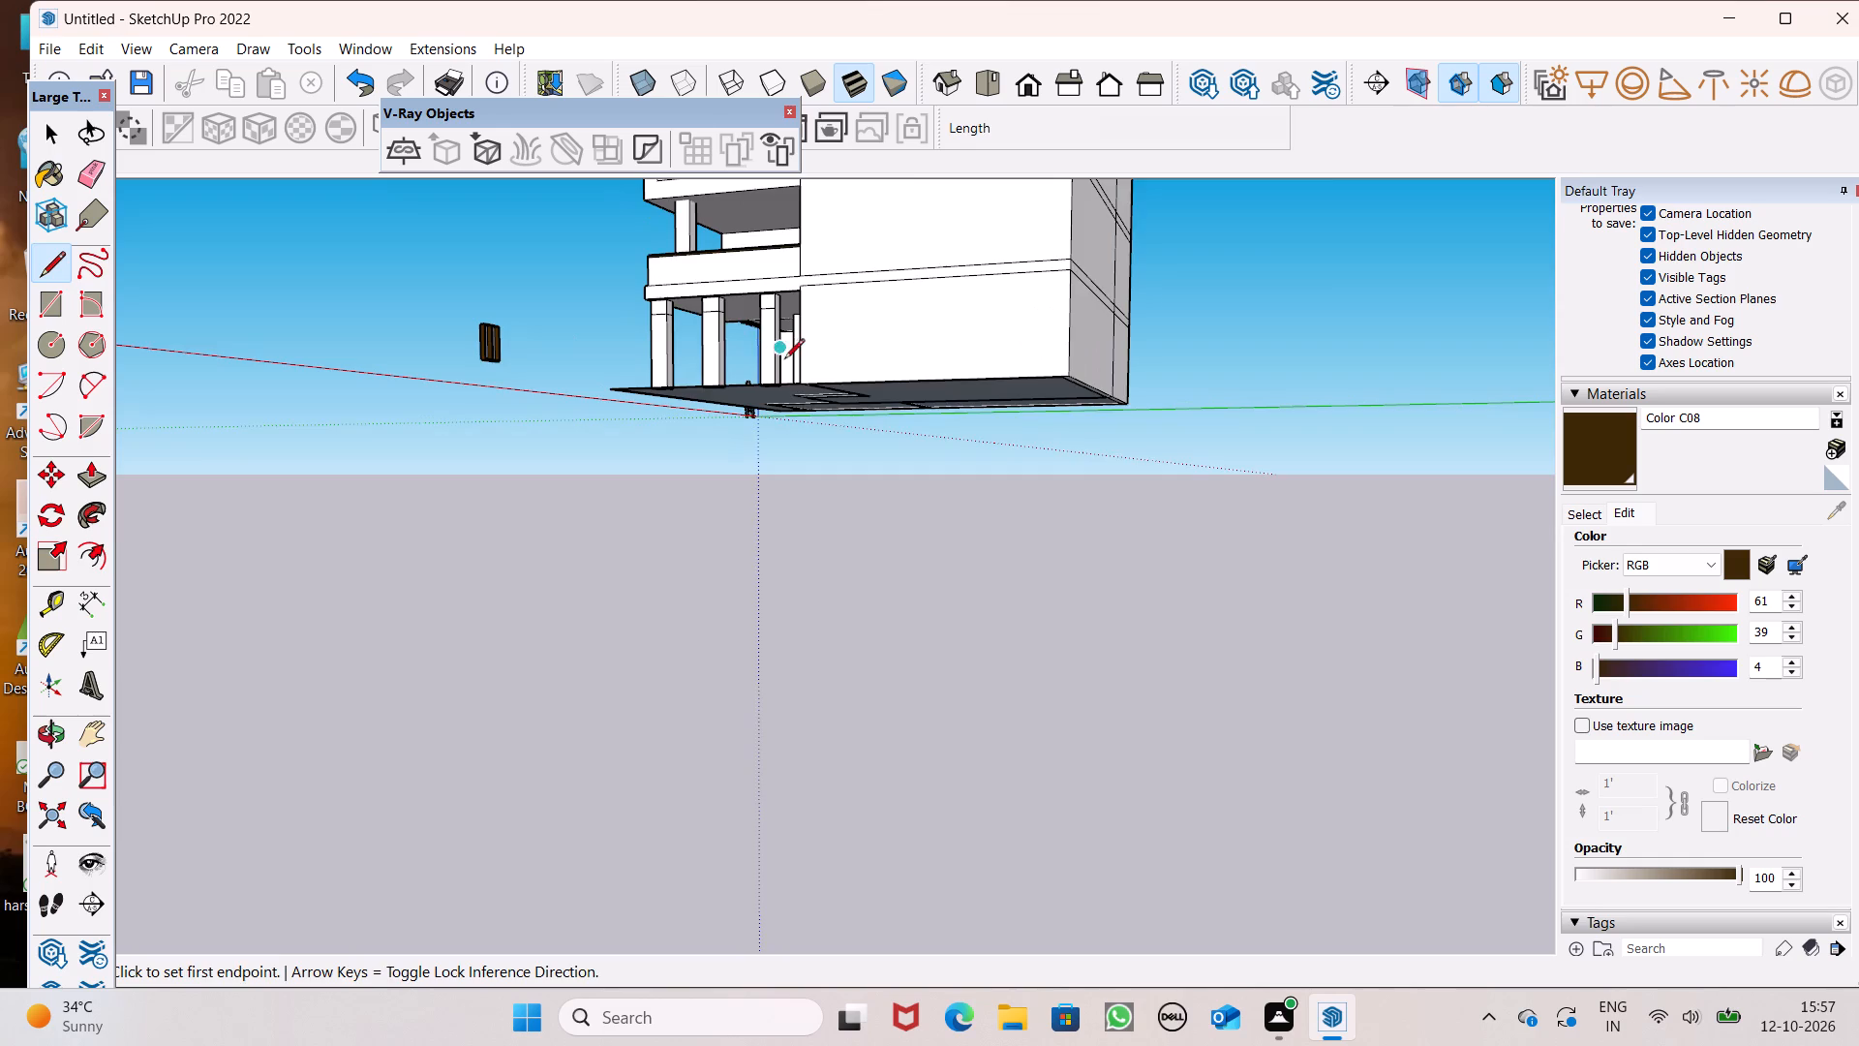
middle_drag(774, 368, 392, 394)
scroll(493, 344, up, 8)
scroll(655, 316, up, 5)
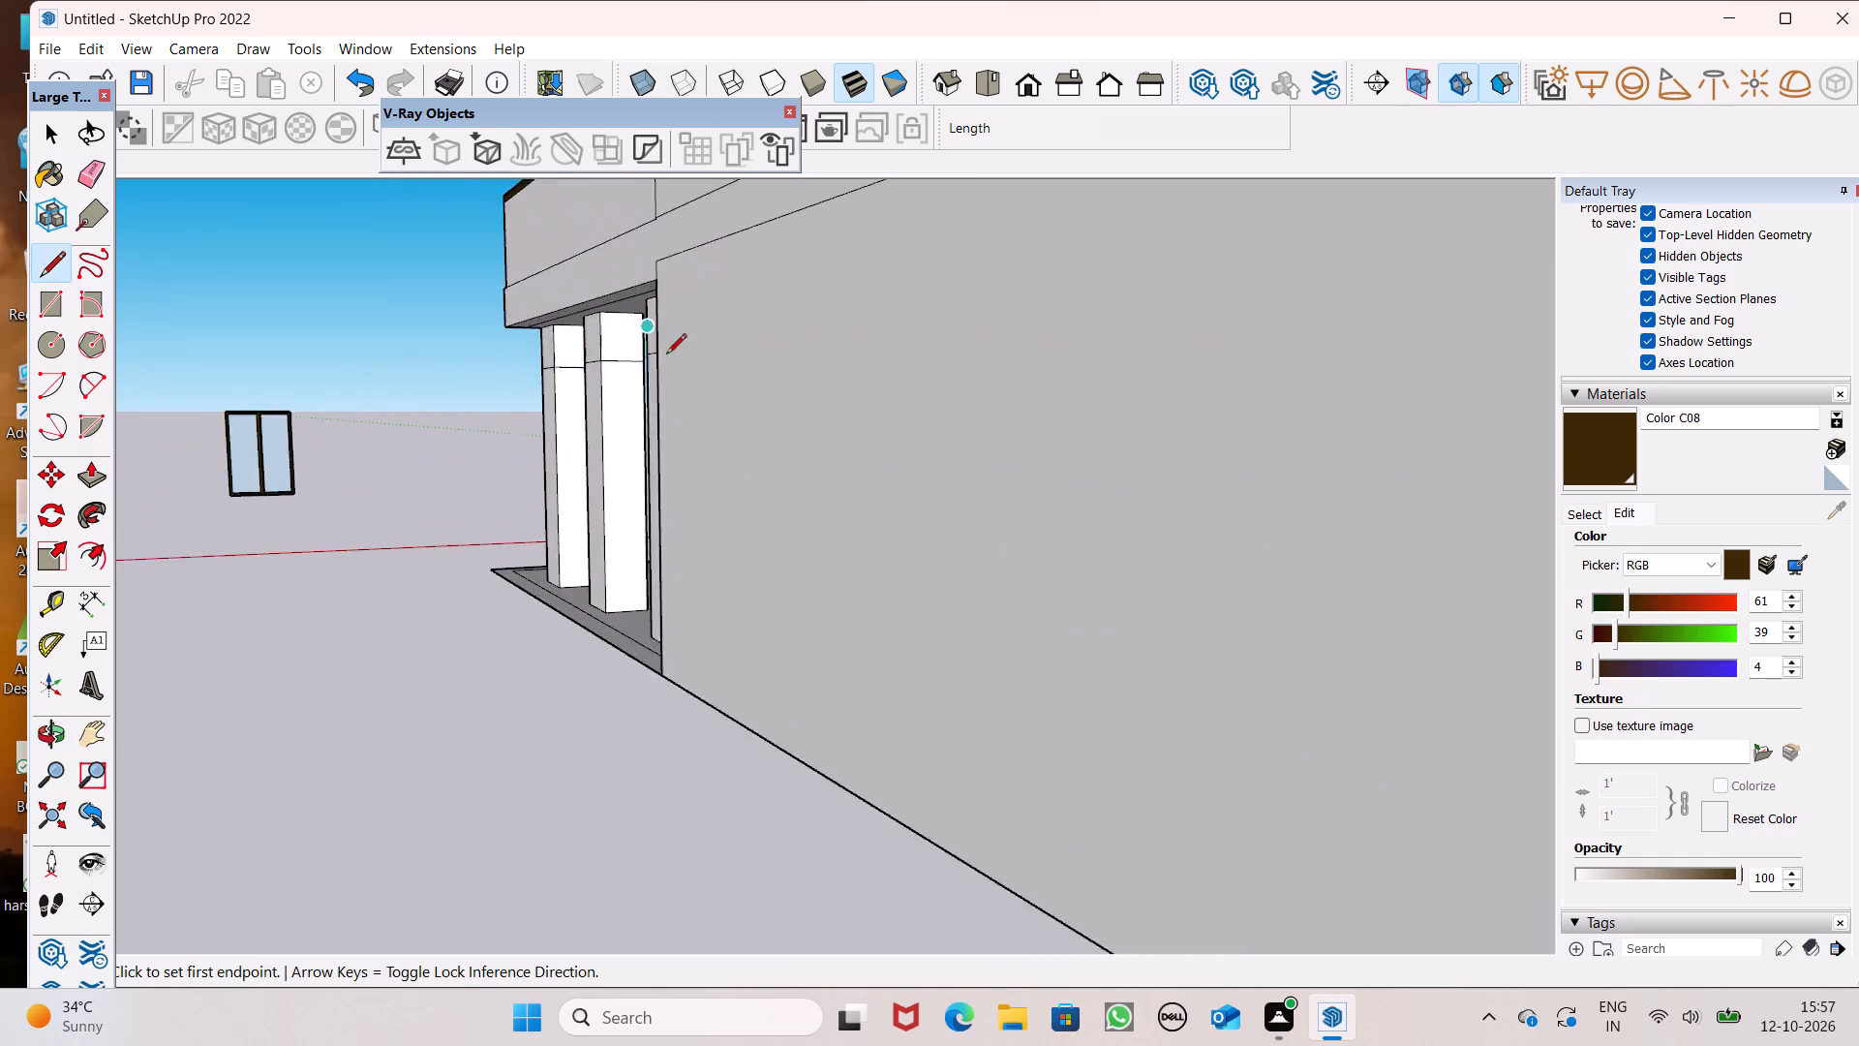
scroll(666, 355, up, 3)
middle_drag(683, 384, 787, 429)
scroll(785, 400, up, 14)
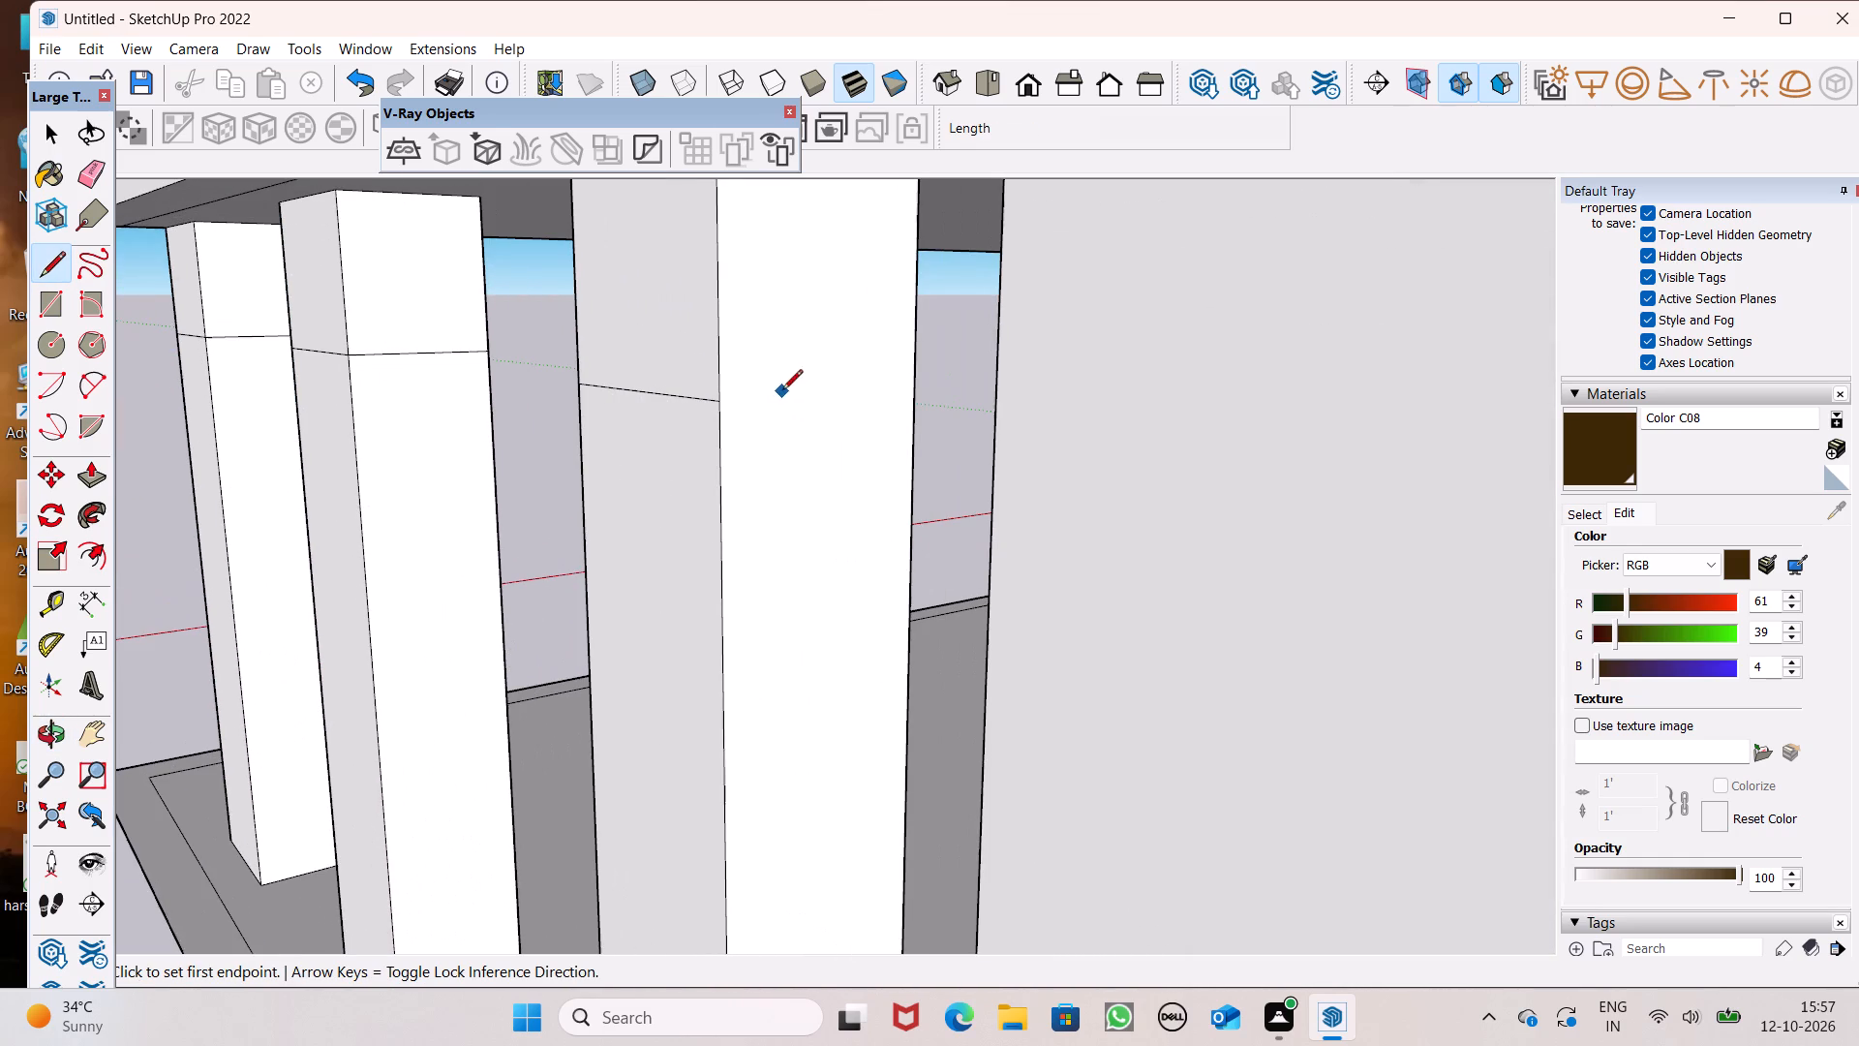
drag(718, 392, 729, 393)
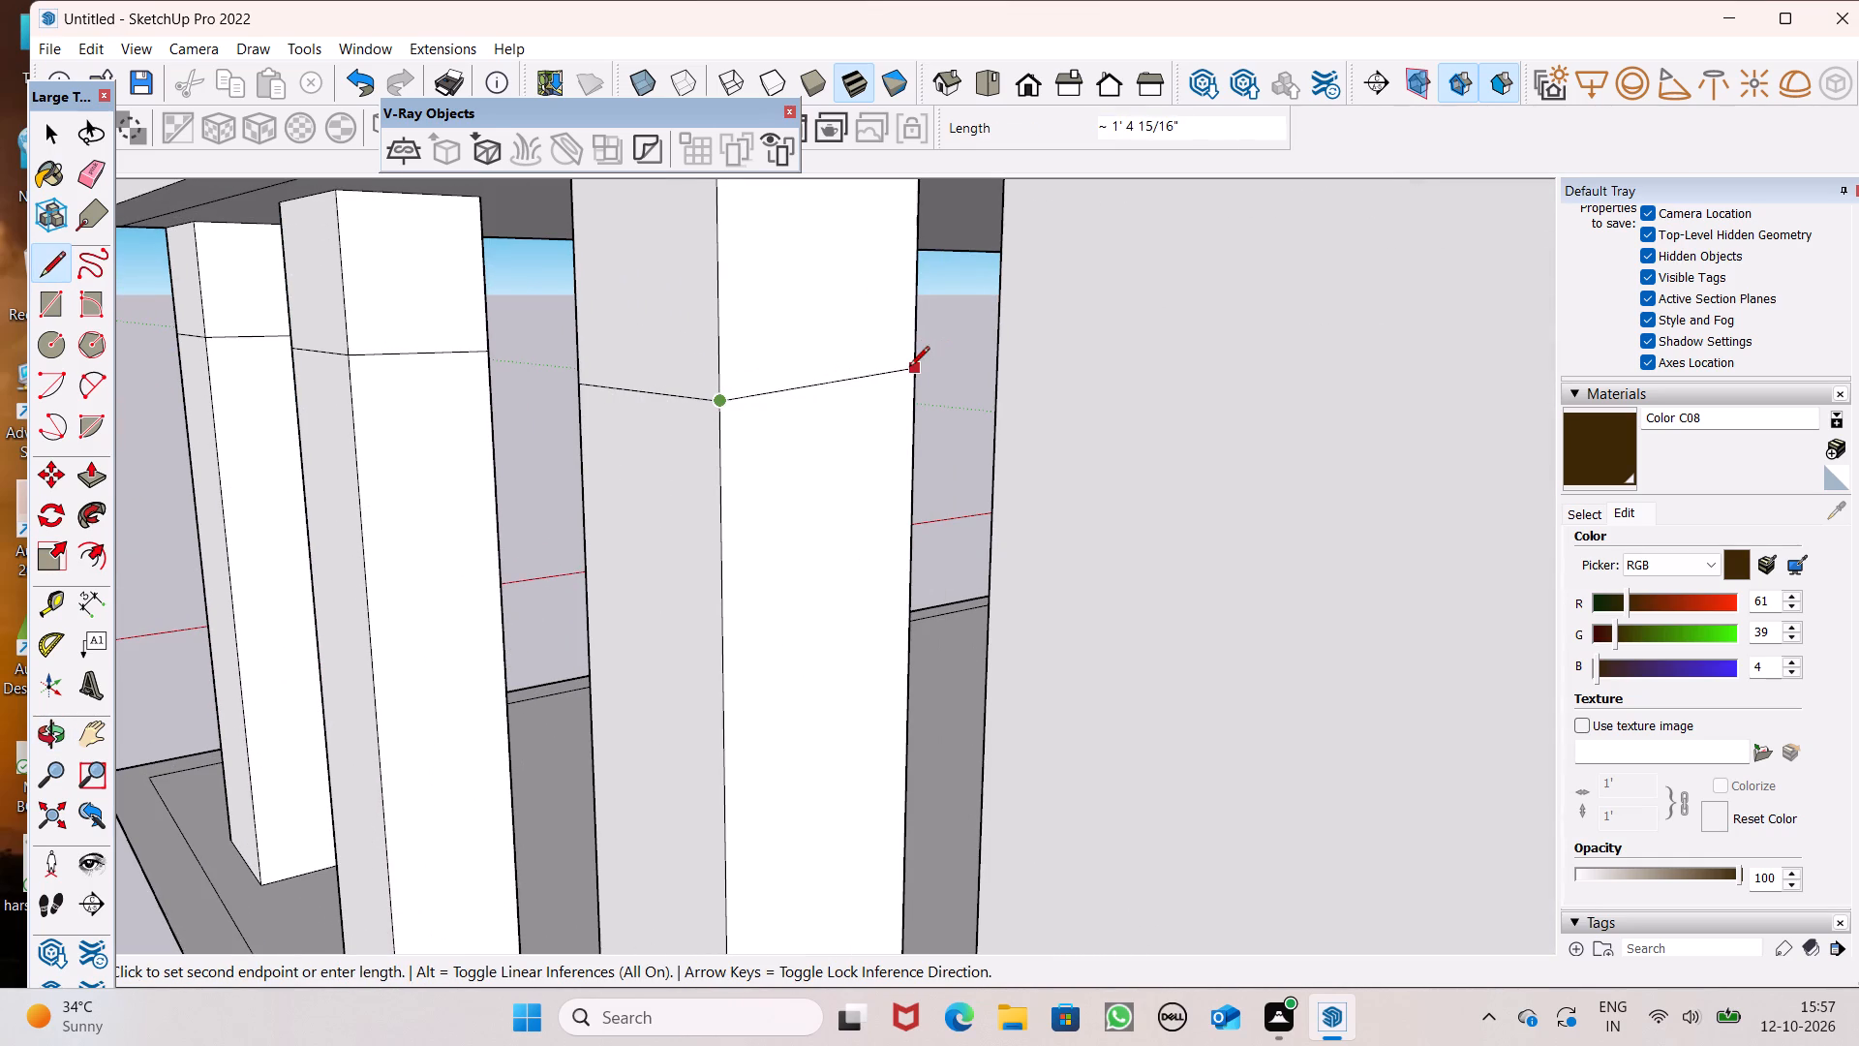
click(918, 382)
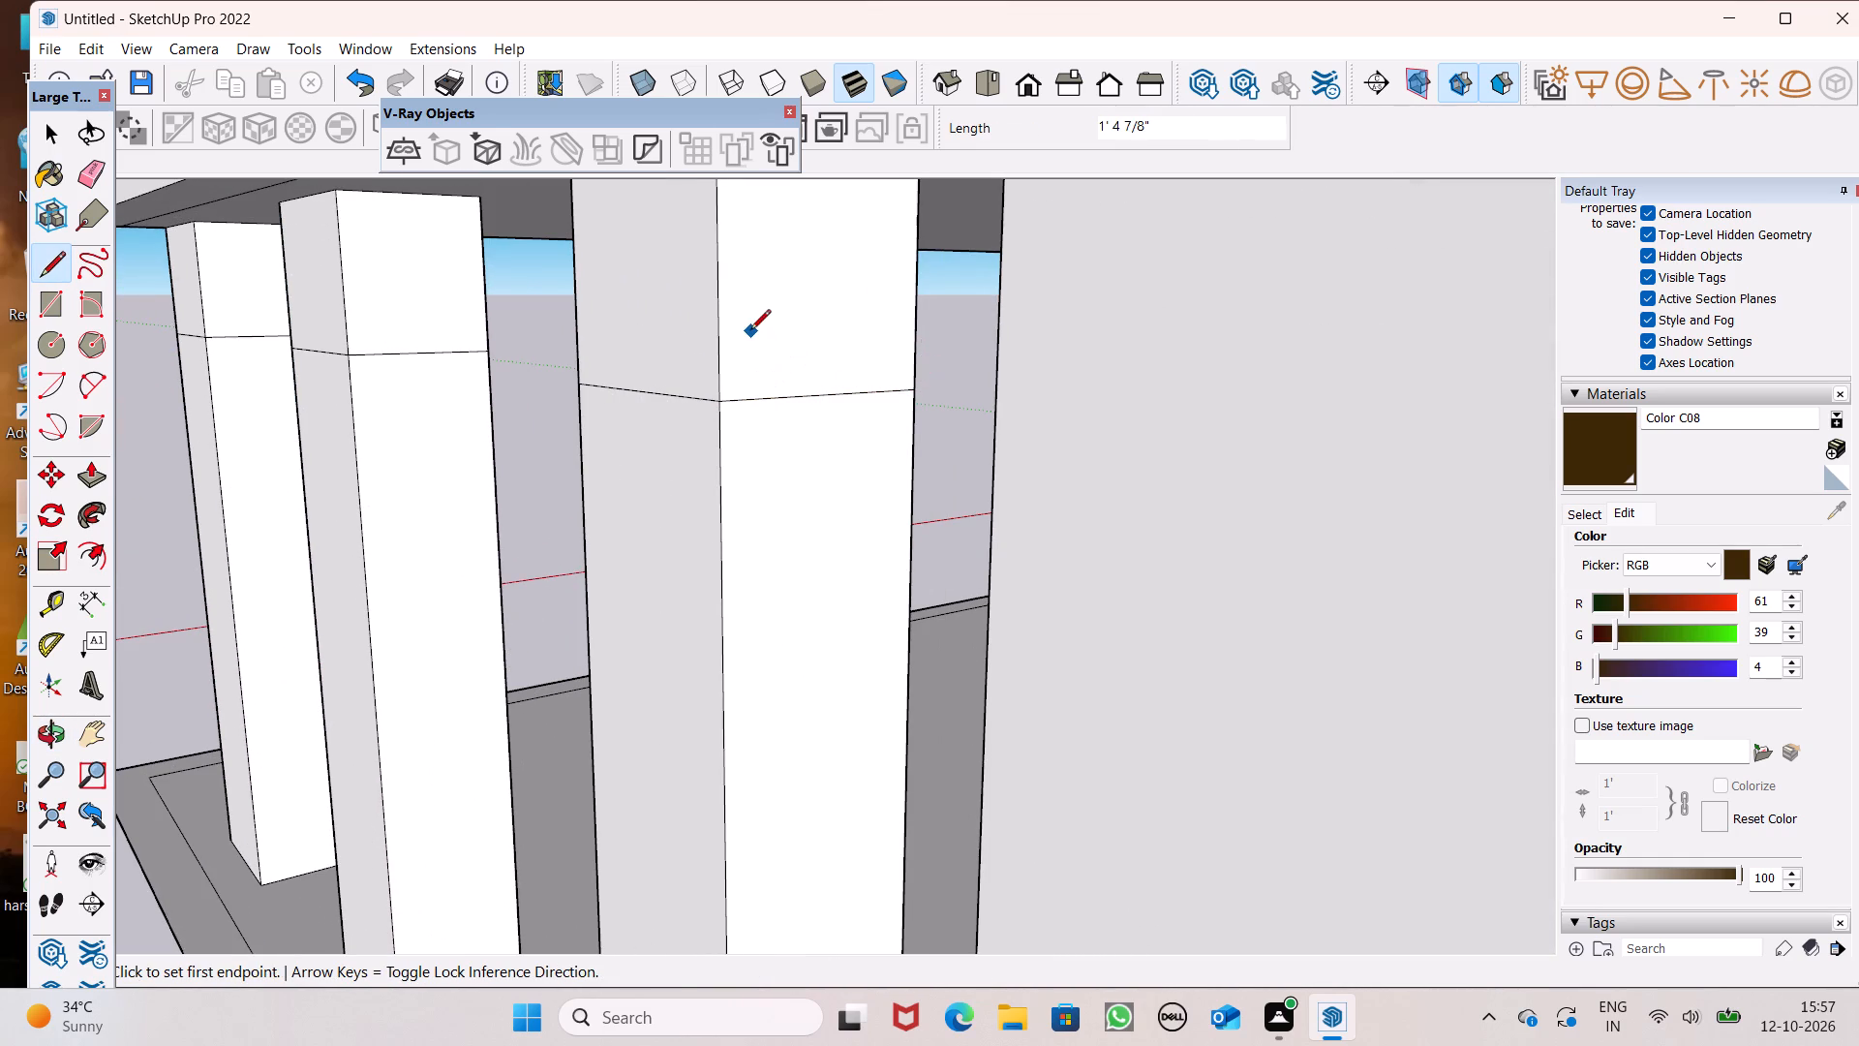
key(space)
Paint the middle support column's two visible faces below the dividing line with Color C08.
scroll(750, 331, down, 4)
middle_drag(795, 390, 1369, 333)
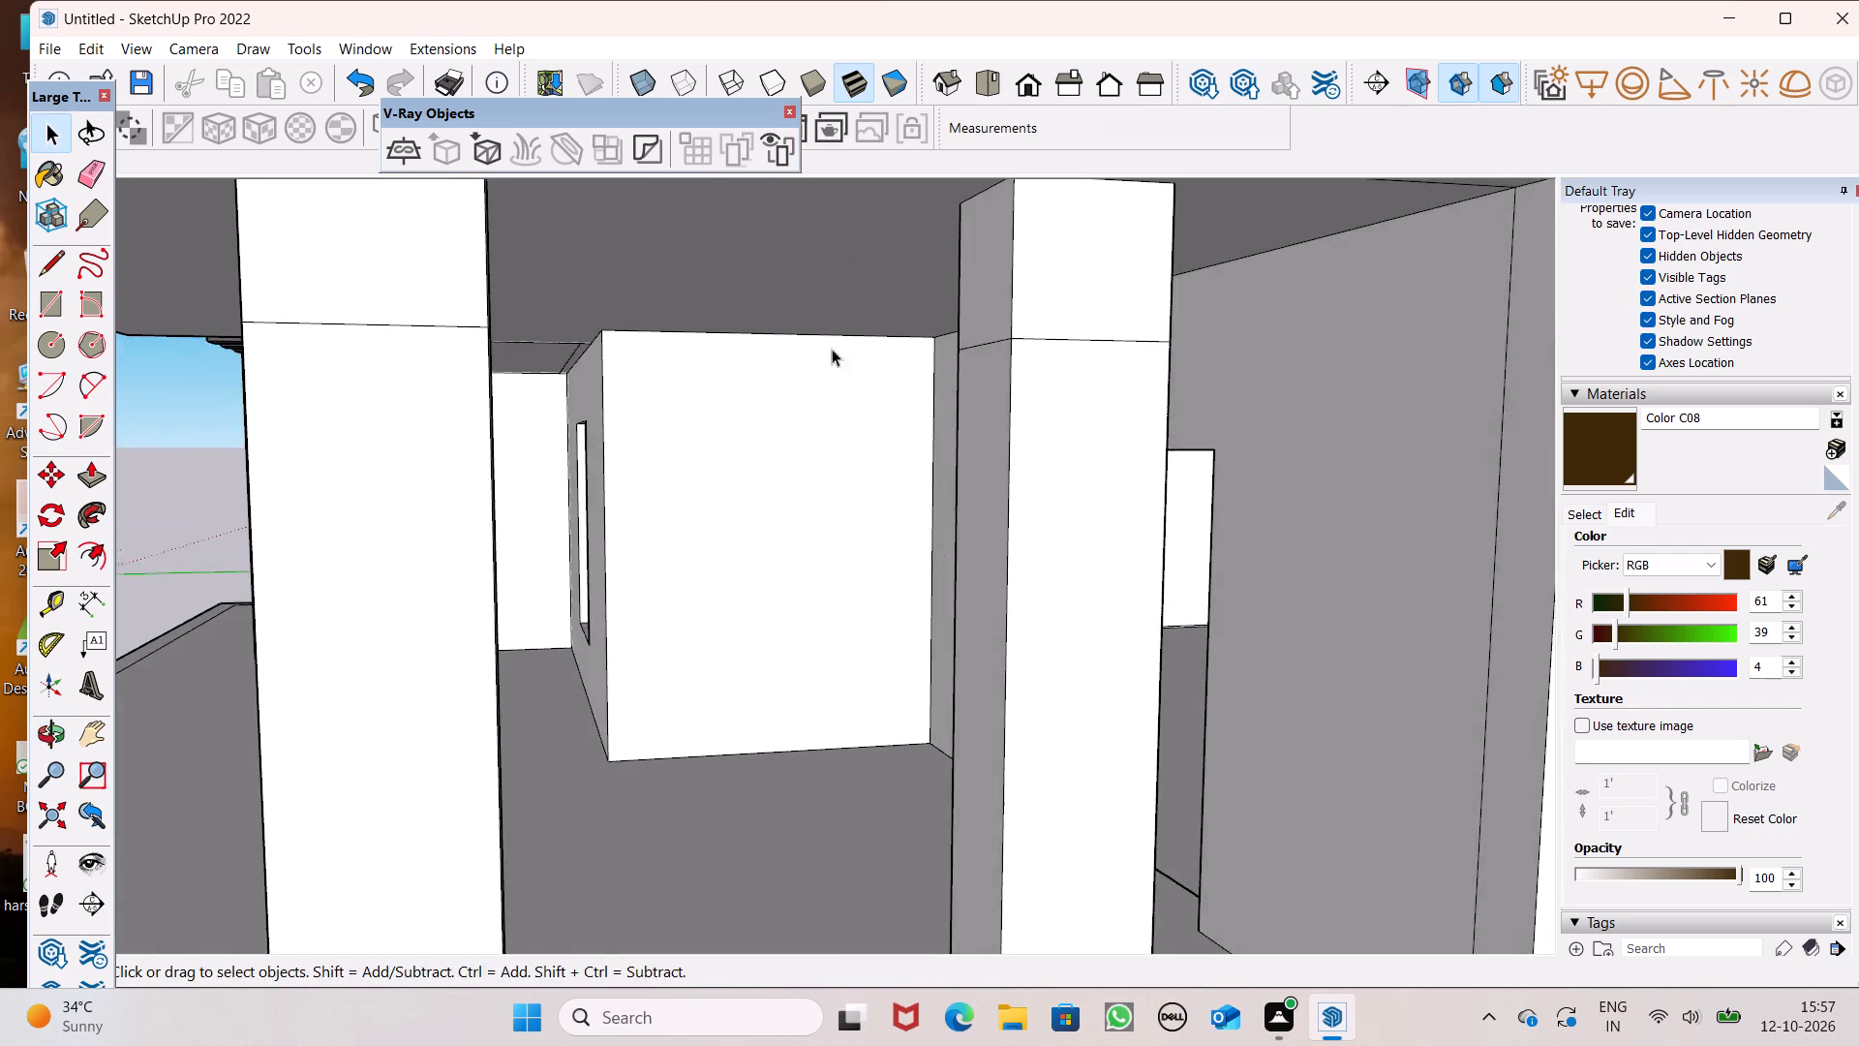
middle_drag(865, 385, 1492, 331)
scroll(805, 230, down, 10)
middle_drag(937, 451, 1158, 558)
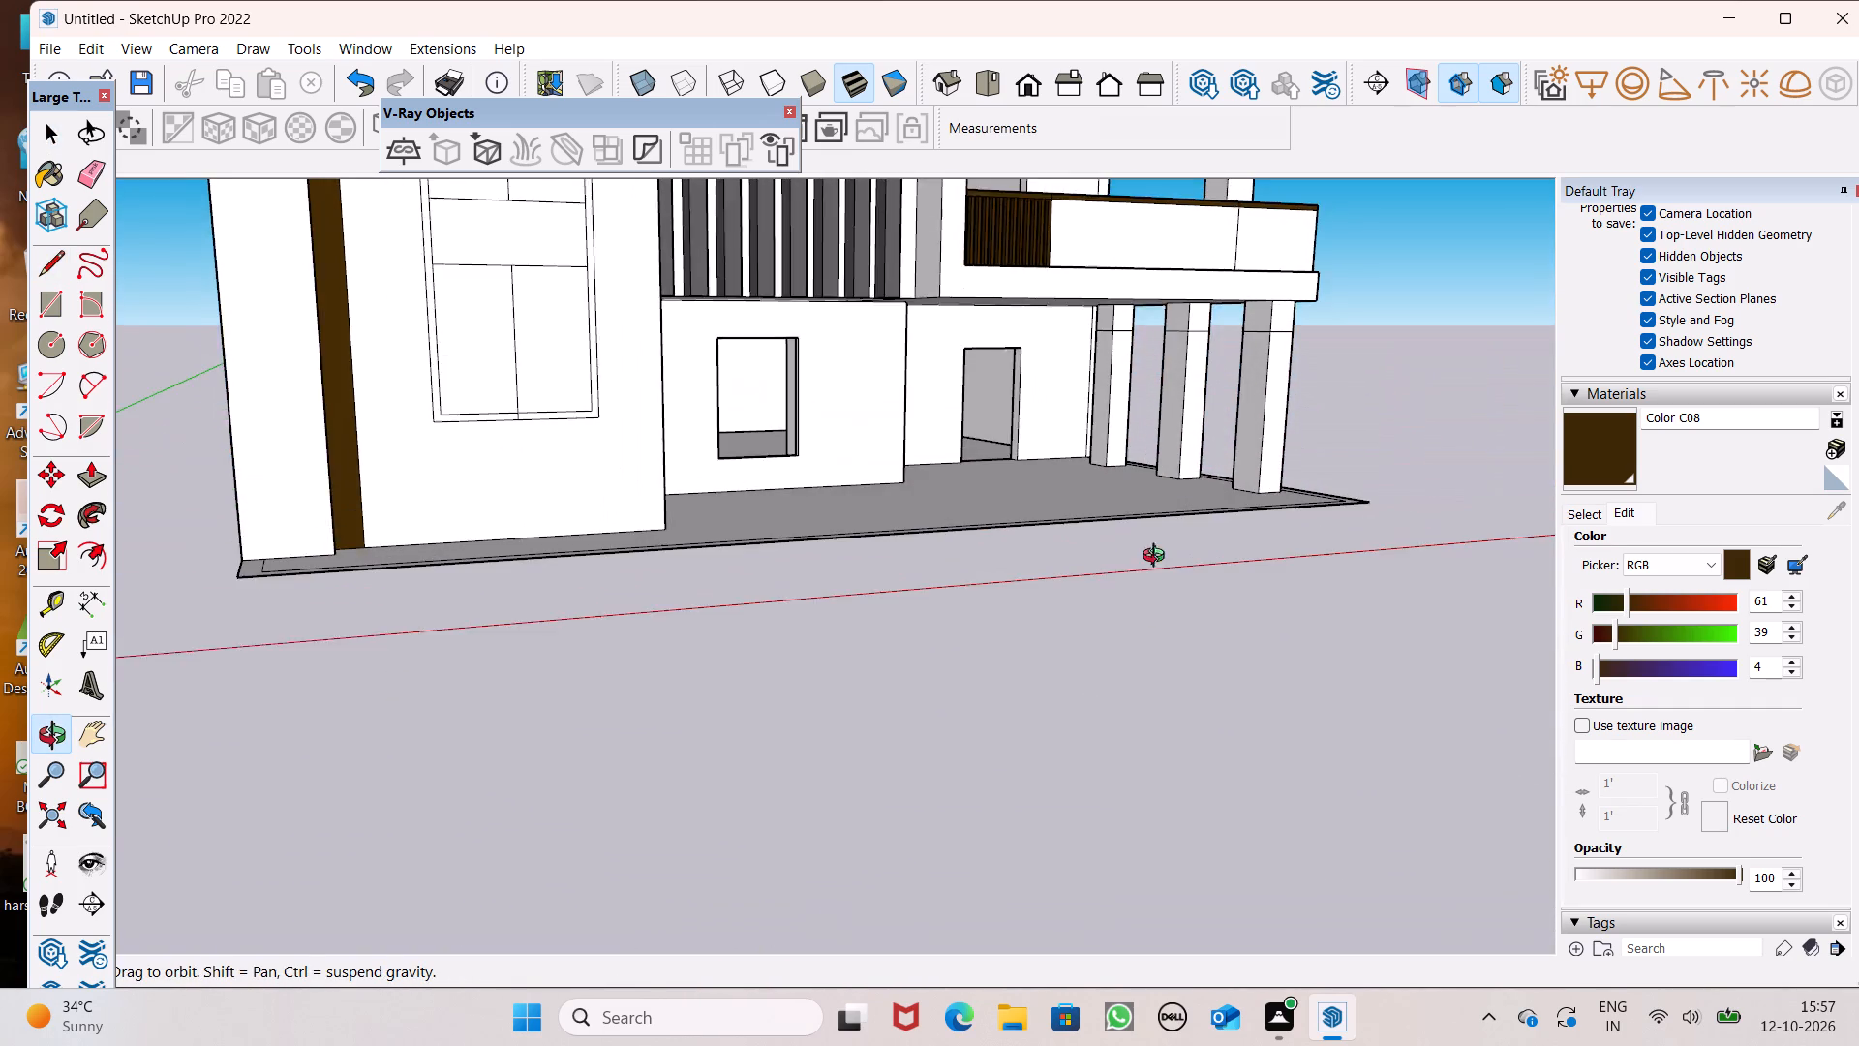
middle_drag(1158, 558, 1165, 555)
scroll(1363, 411, up, 1)
click(1558, 457)
drag(1608, 448, 1617, 431)
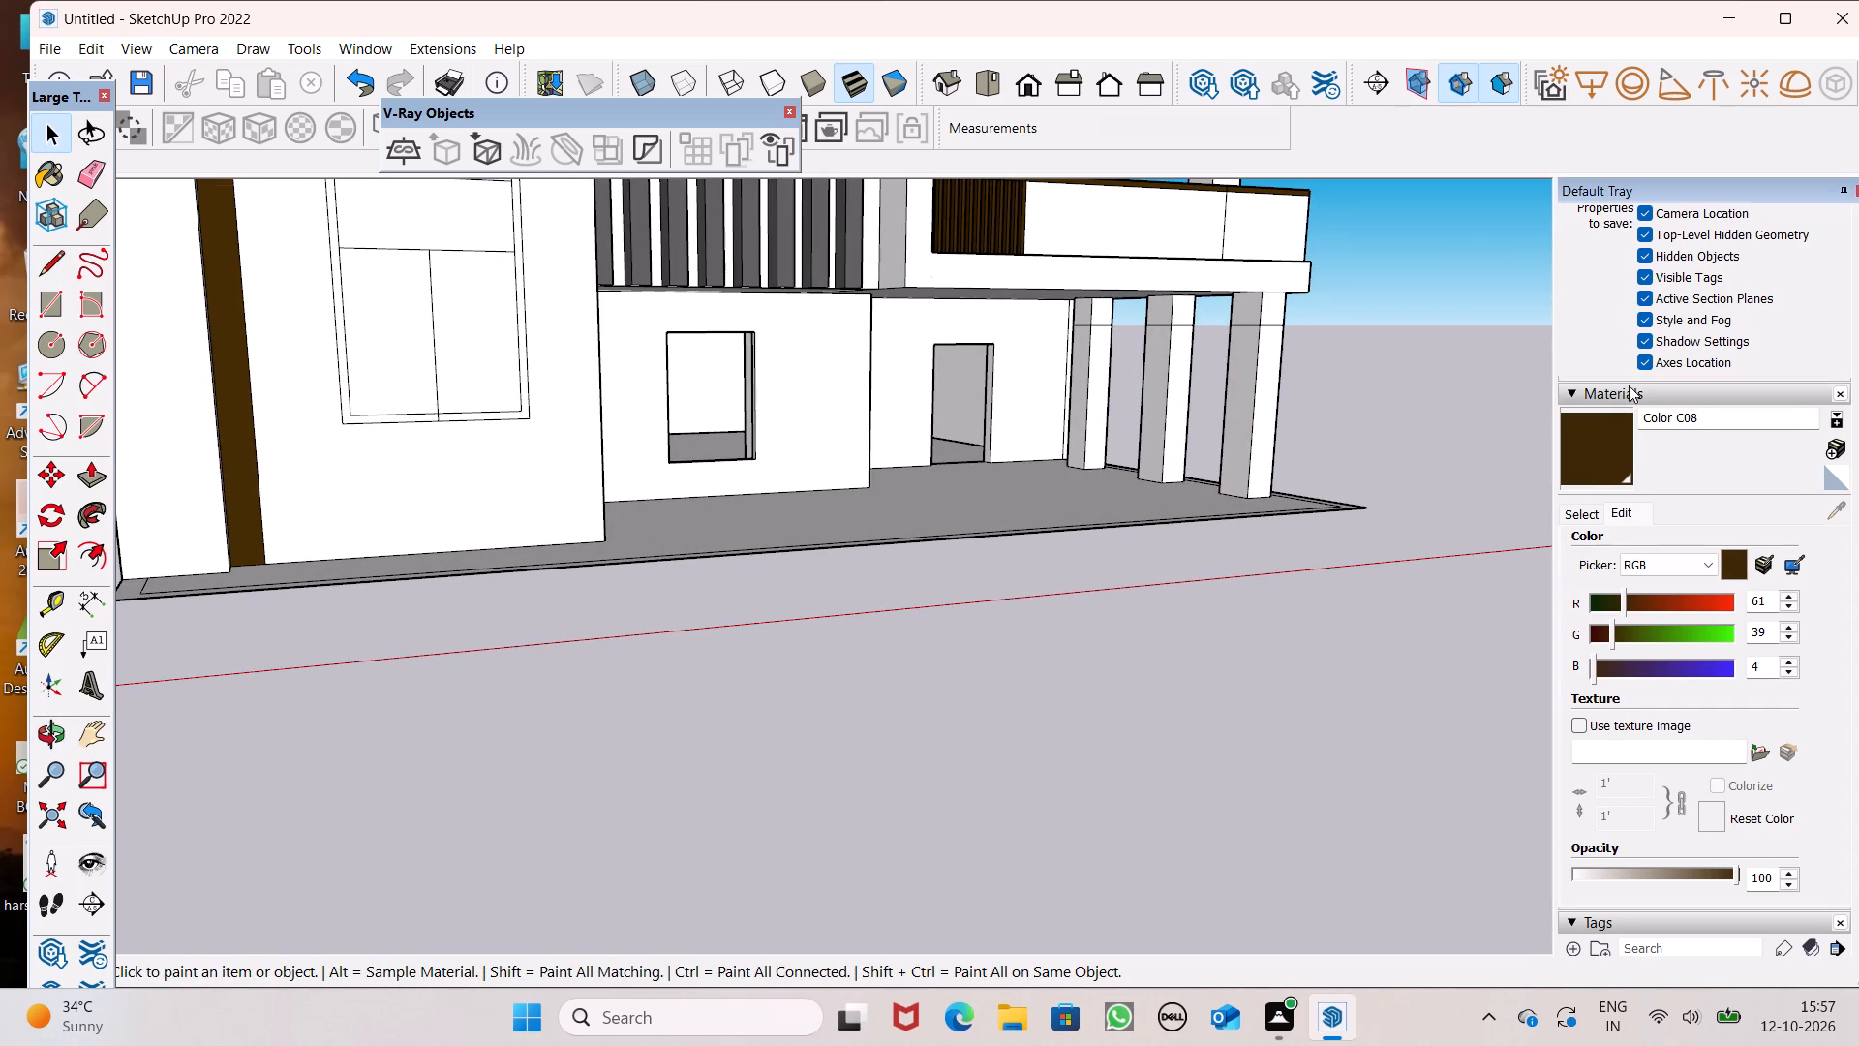
scroll(1434, 318, up, 7)
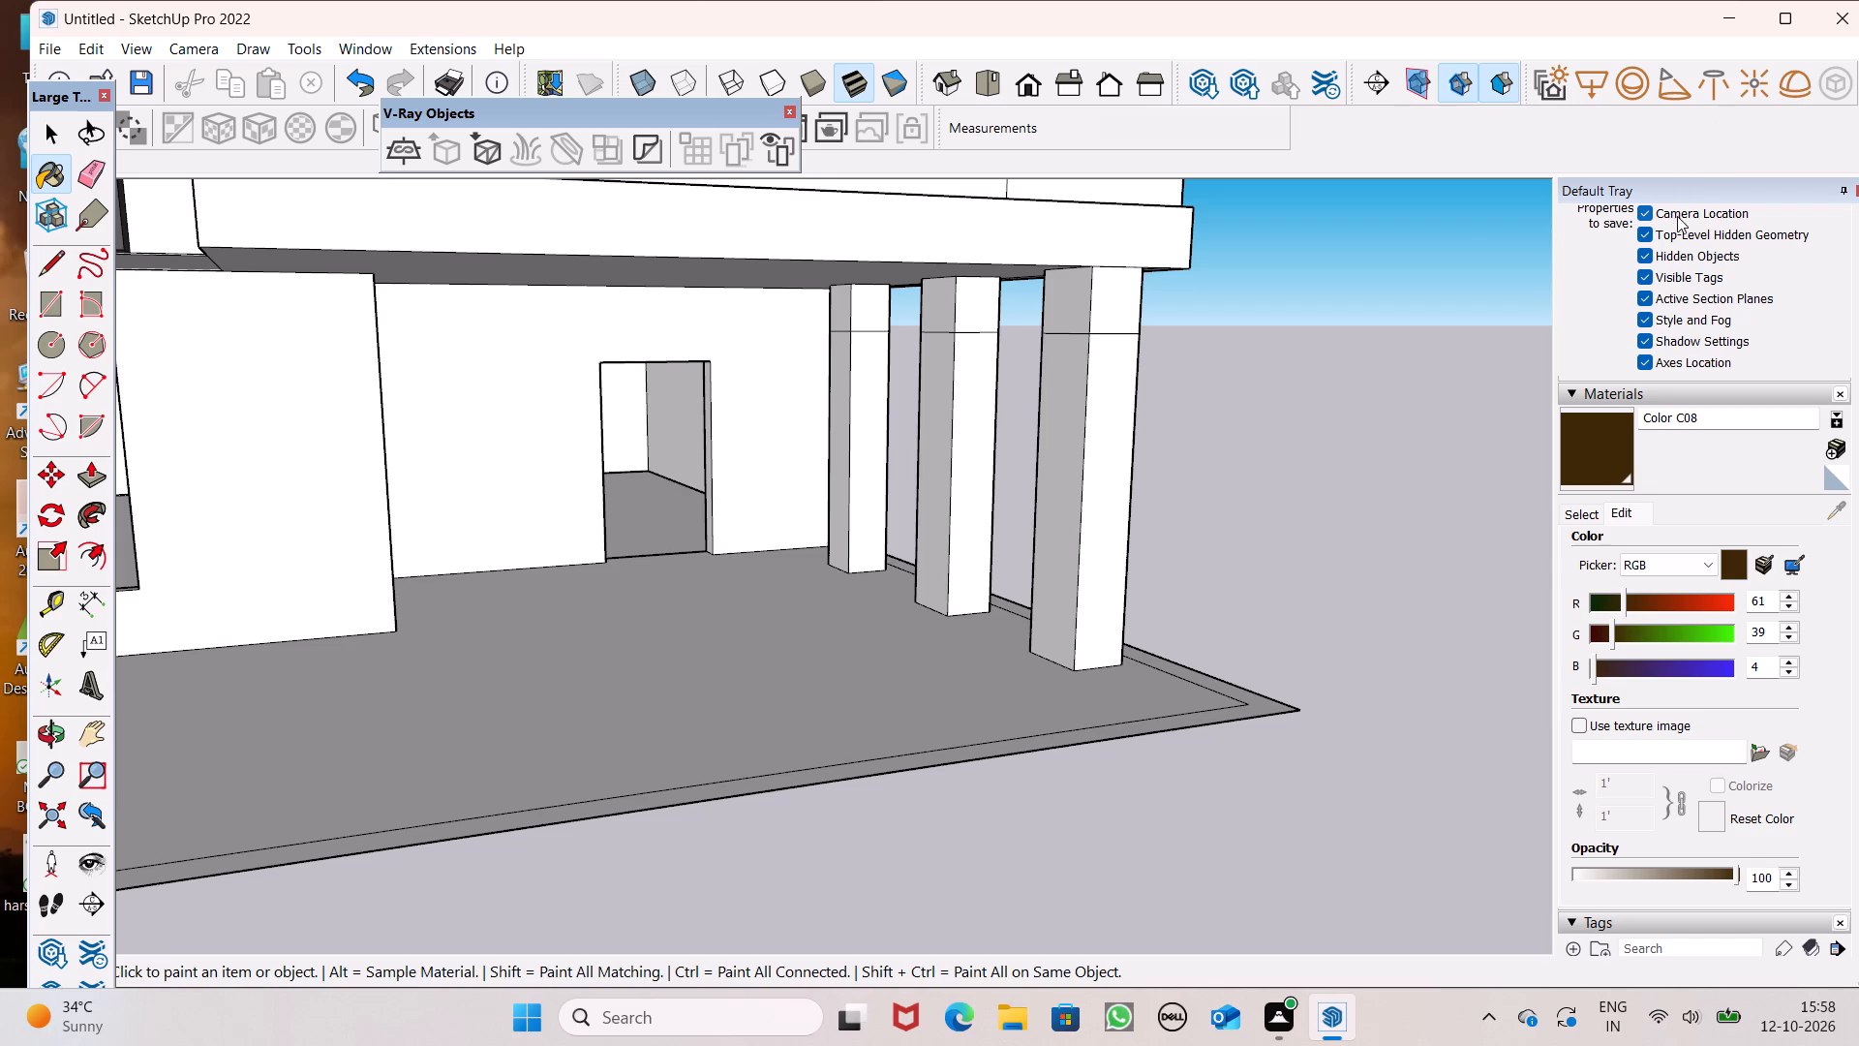
click(954, 422)
click(960, 415)
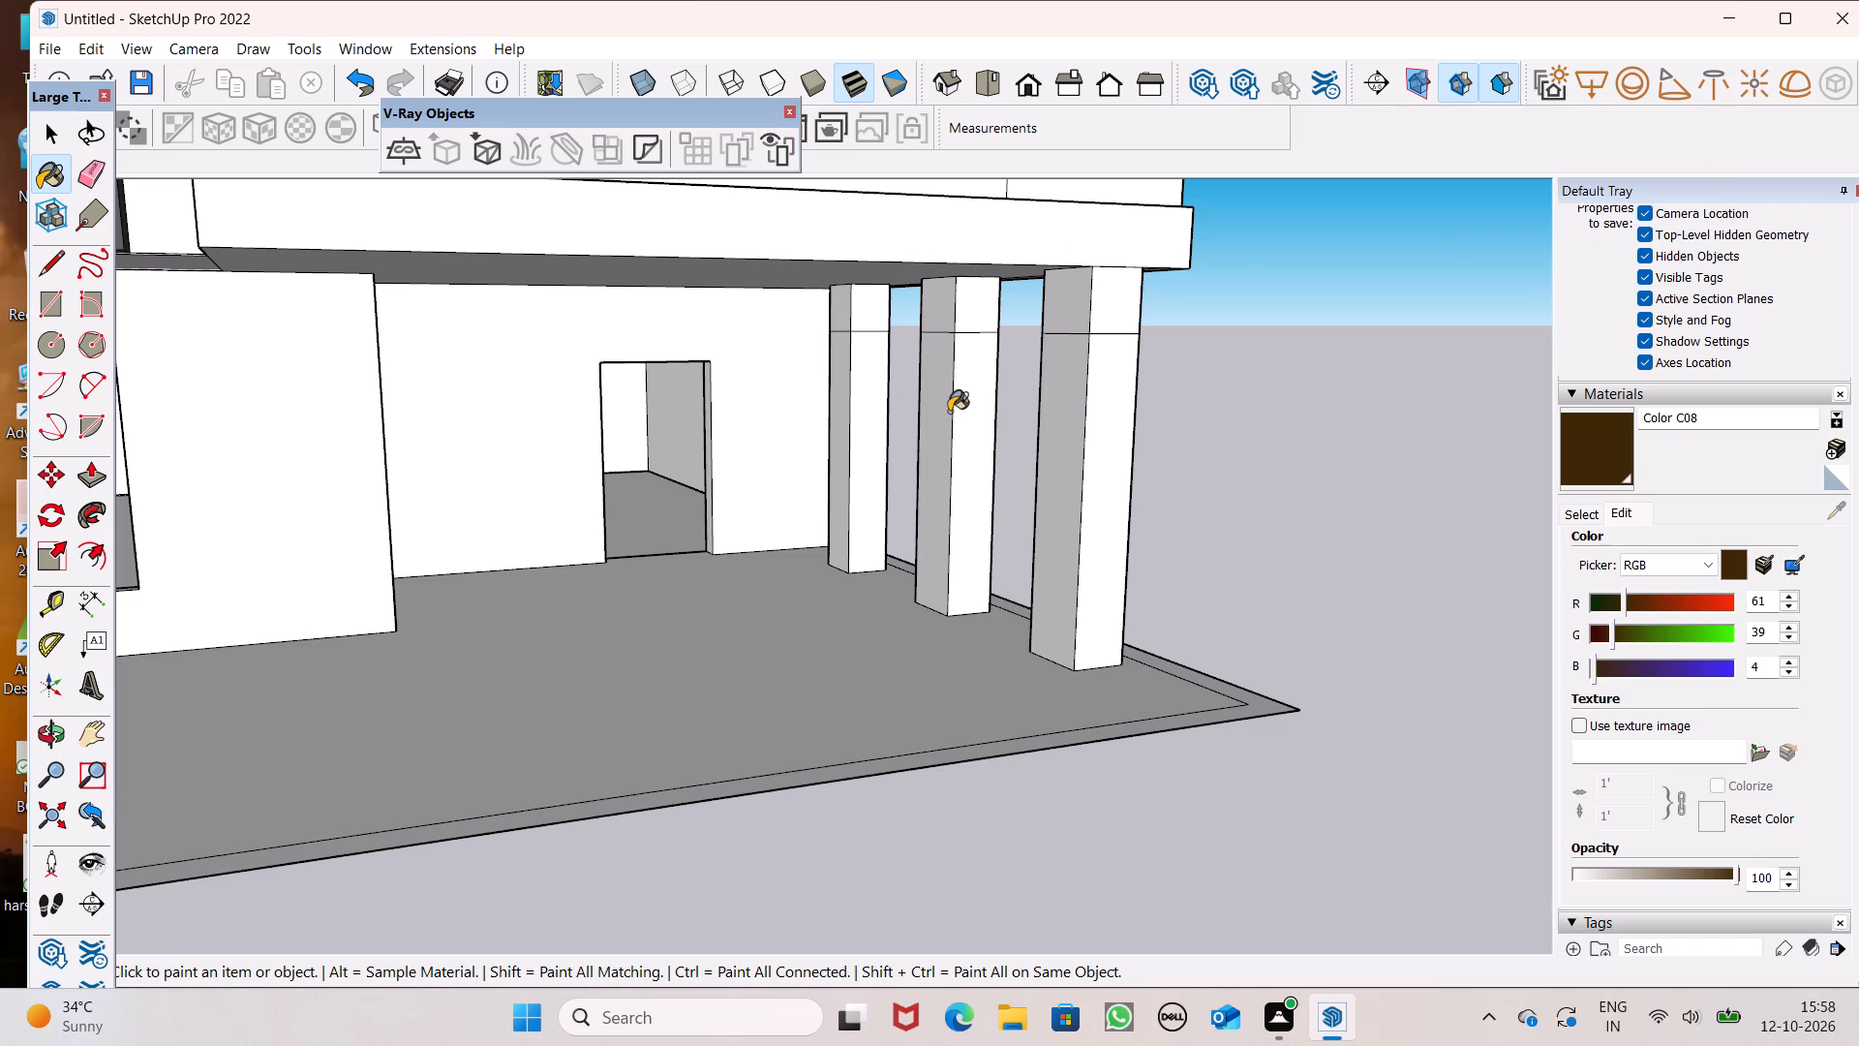
click(948, 411)
Paint the matching two faces below the line on the column nearest the wall and the outermost column with Color C08.
middle_drag(948, 409, 1089, 402)
scroll(933, 354, up, 3)
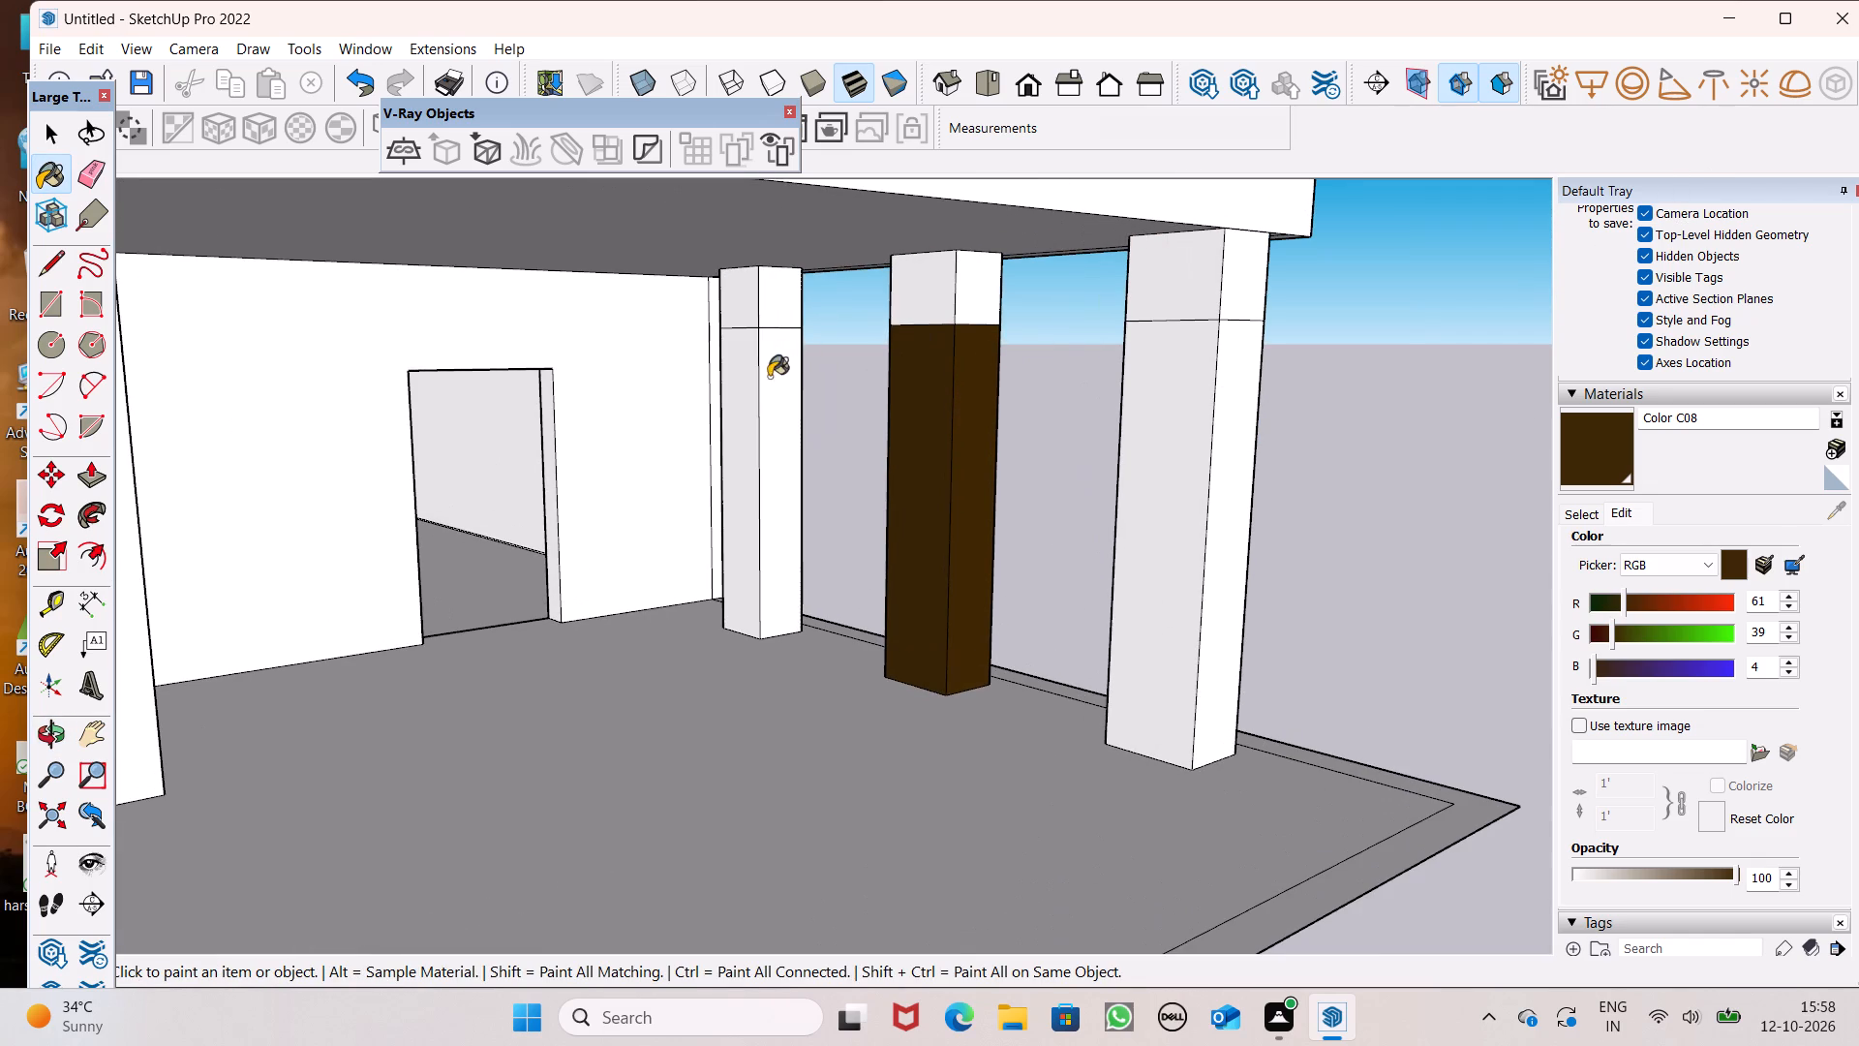
click(761, 381)
drag(780, 375, 766, 375)
click(753, 375)
click(1190, 495)
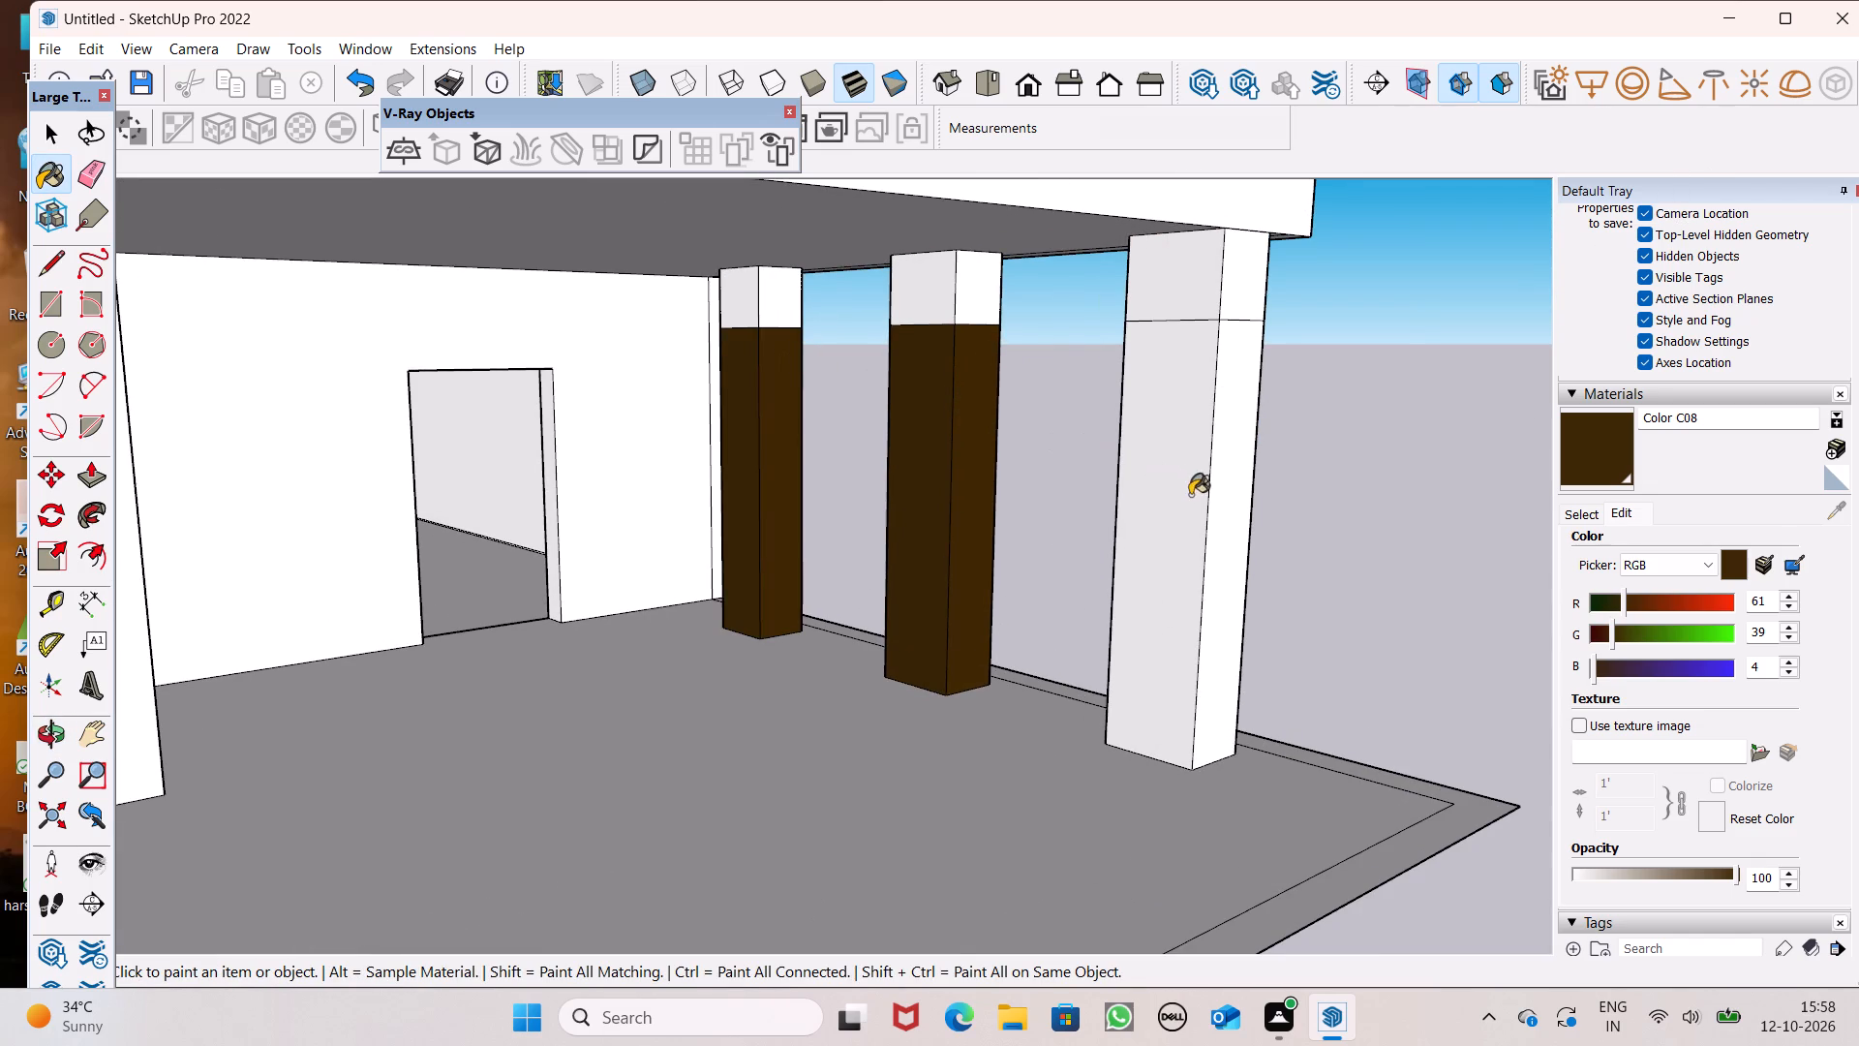
click(1229, 499)
Paint the outer faces of all three support columns below their dividing lines with Color C08.
scroll(1245, 488, up, 1)
middle_drag(1243, 487, 777, 498)
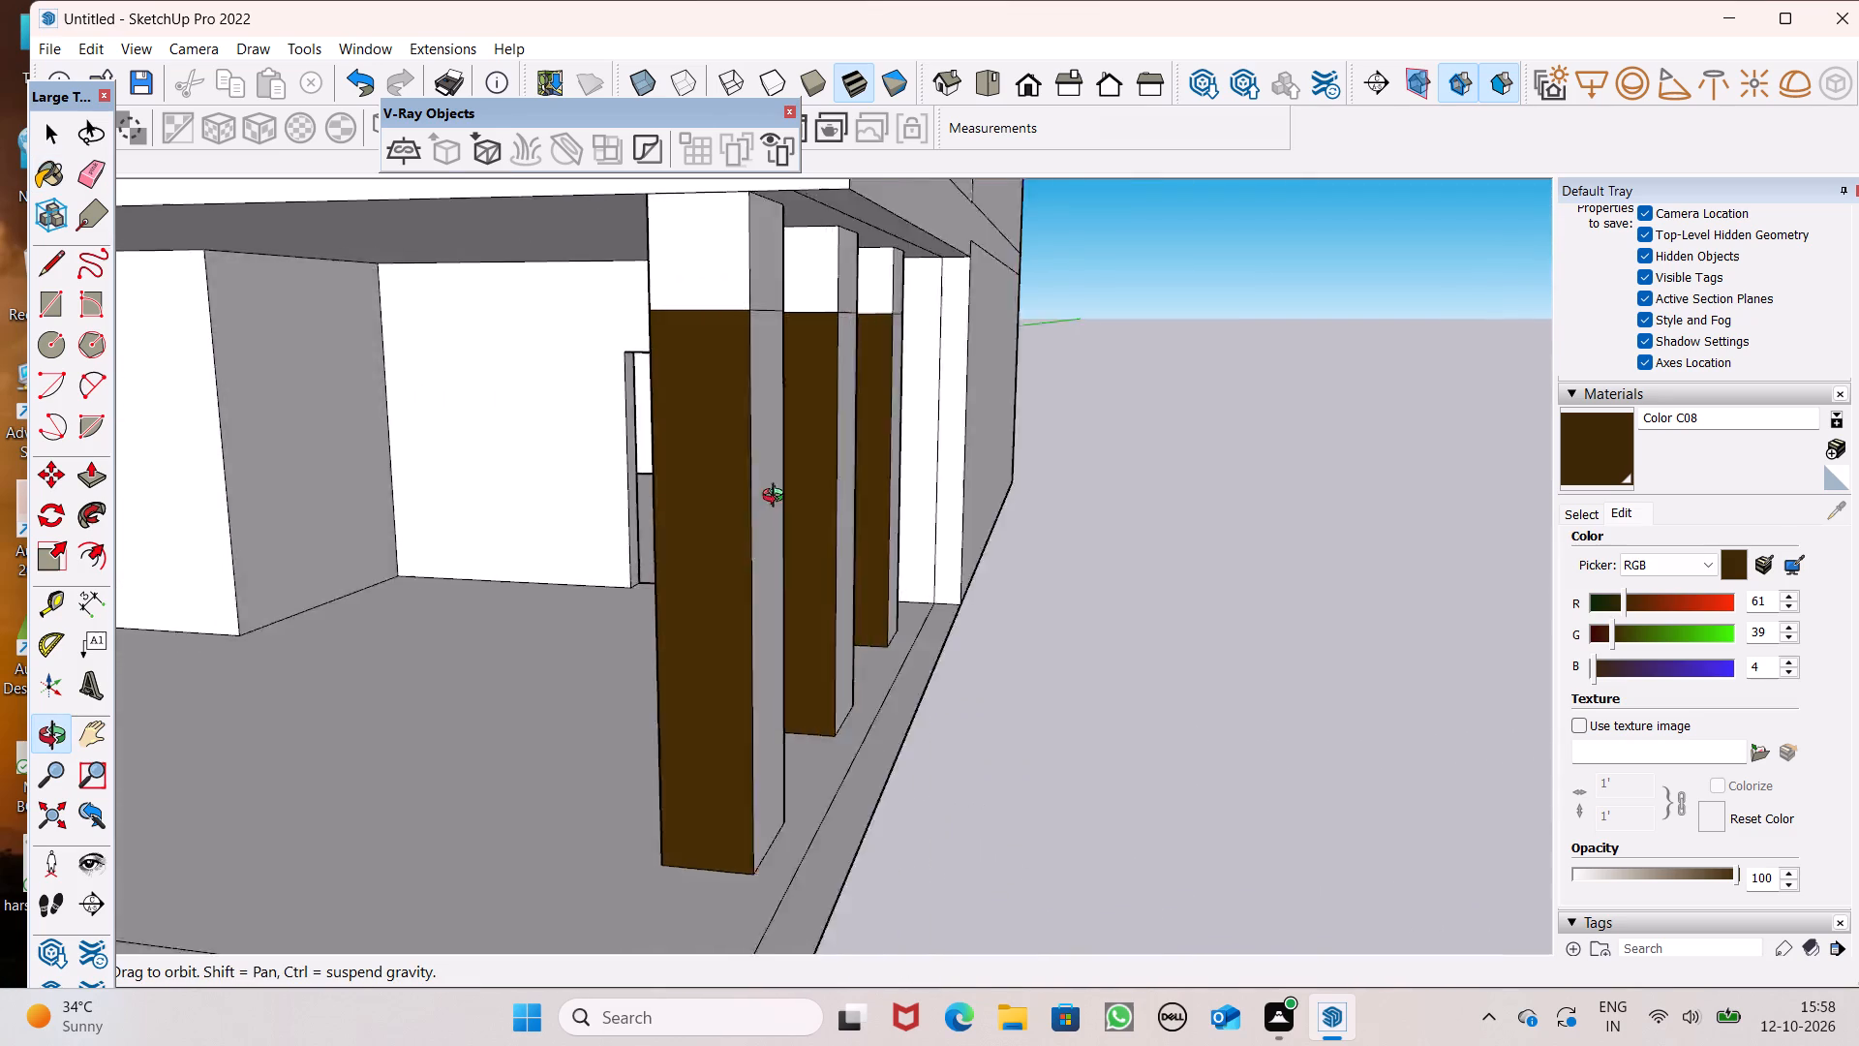
middle_drag(777, 498, 410, 409)
click(394, 398)
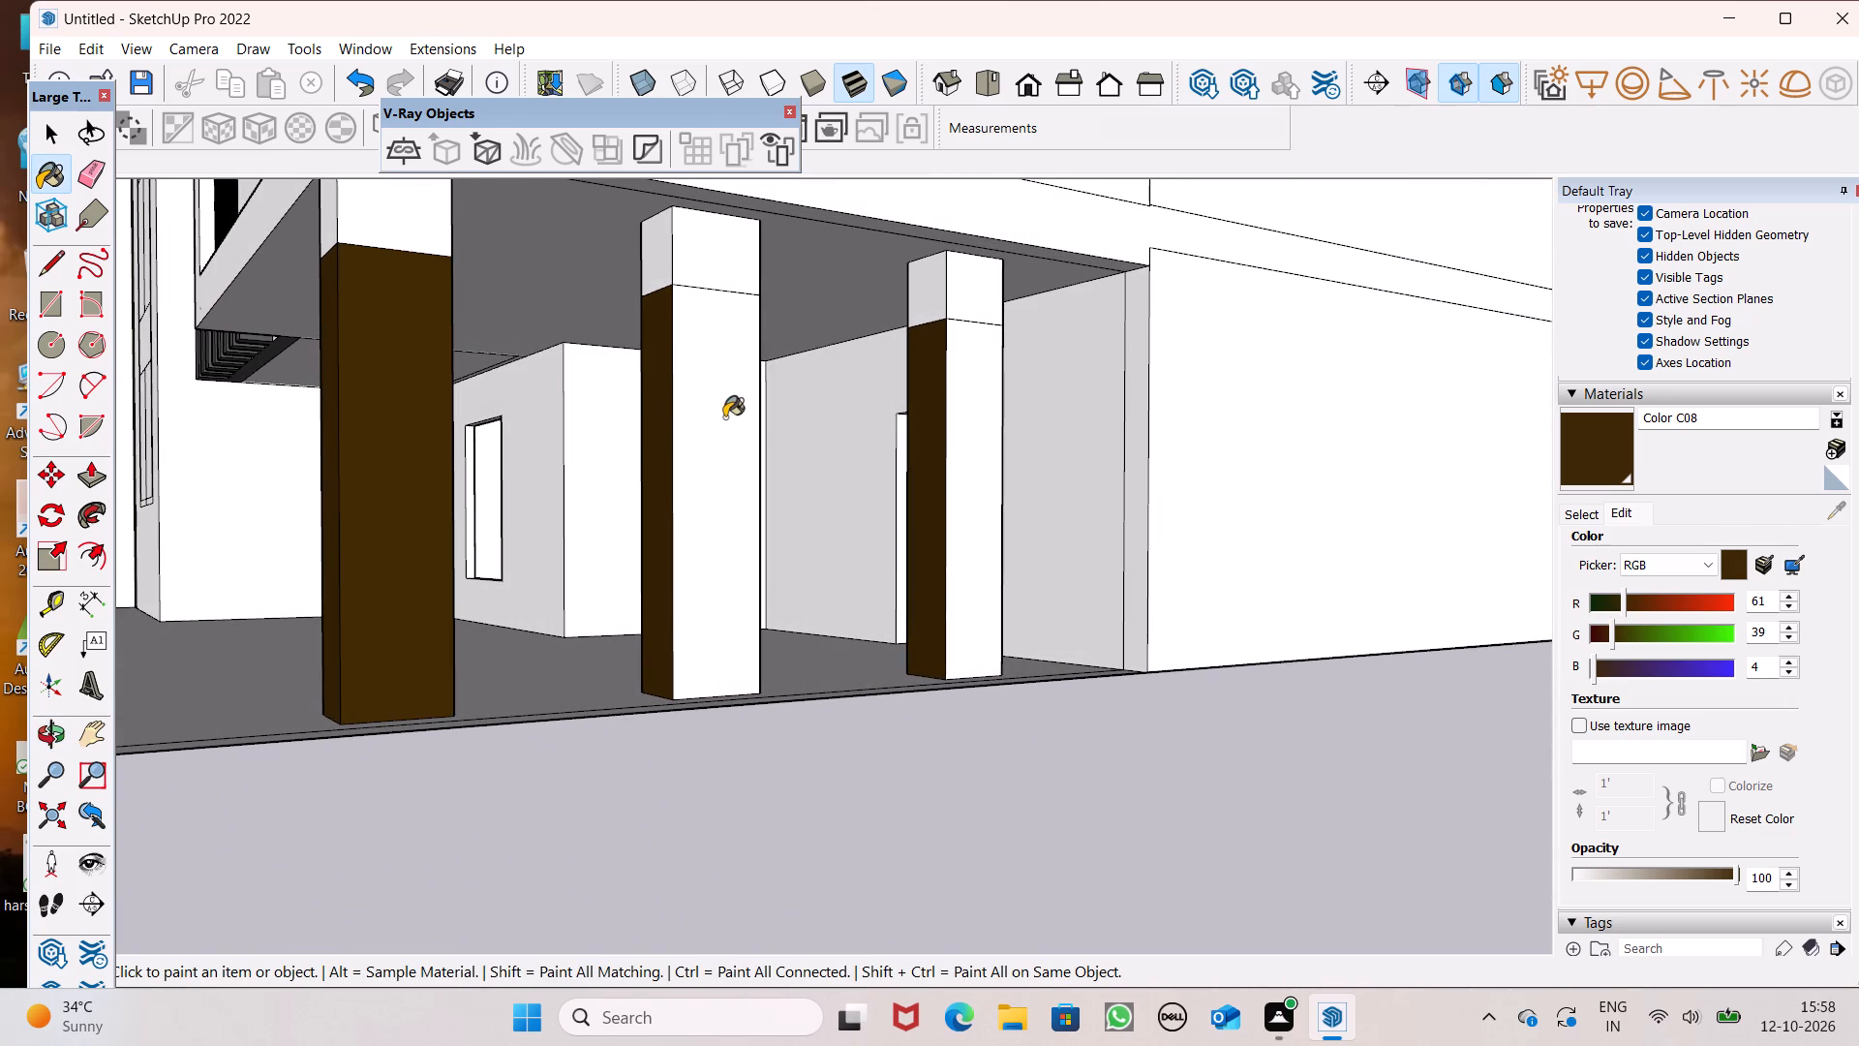
click(724, 415)
click(966, 408)
Paint the remaining side face of each of the three columns below its dividing line with Color C08.
middle_drag(1029, 418, 648, 439)
scroll(647, 436, up, 1)
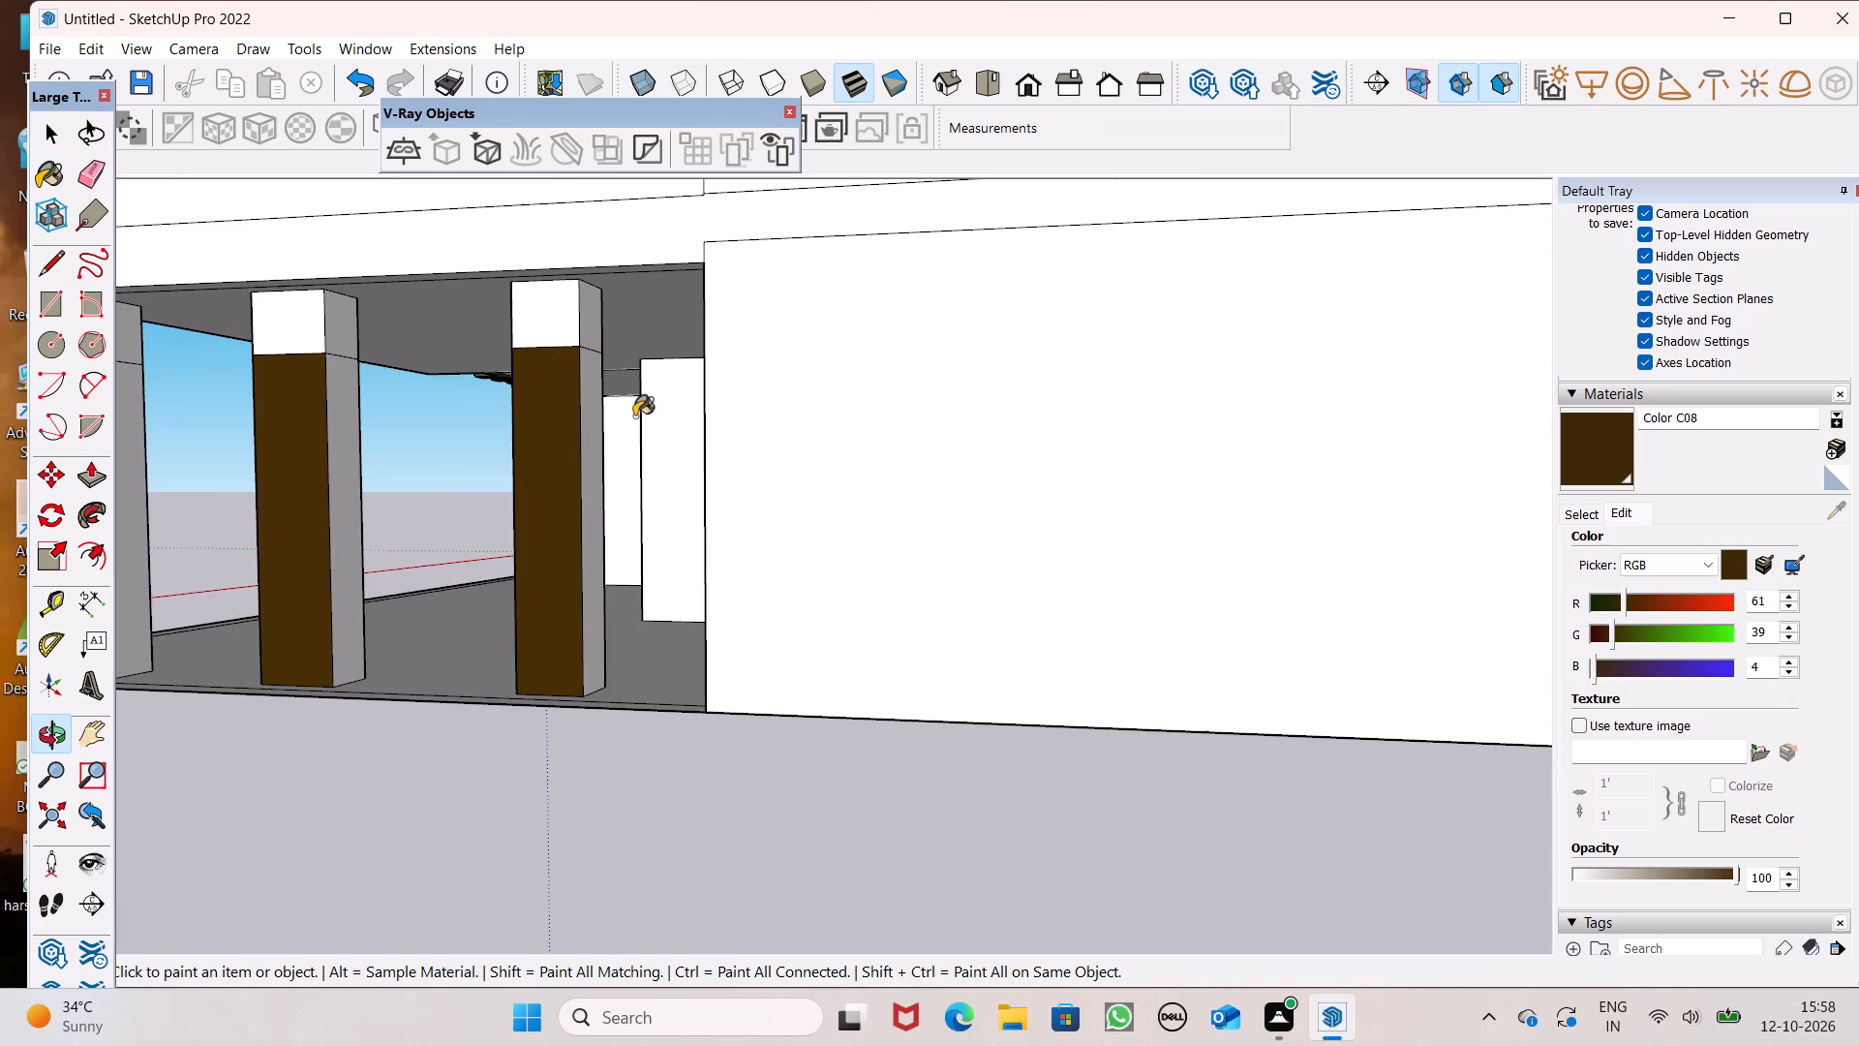
click(593, 441)
drag(290, 446, 299, 440)
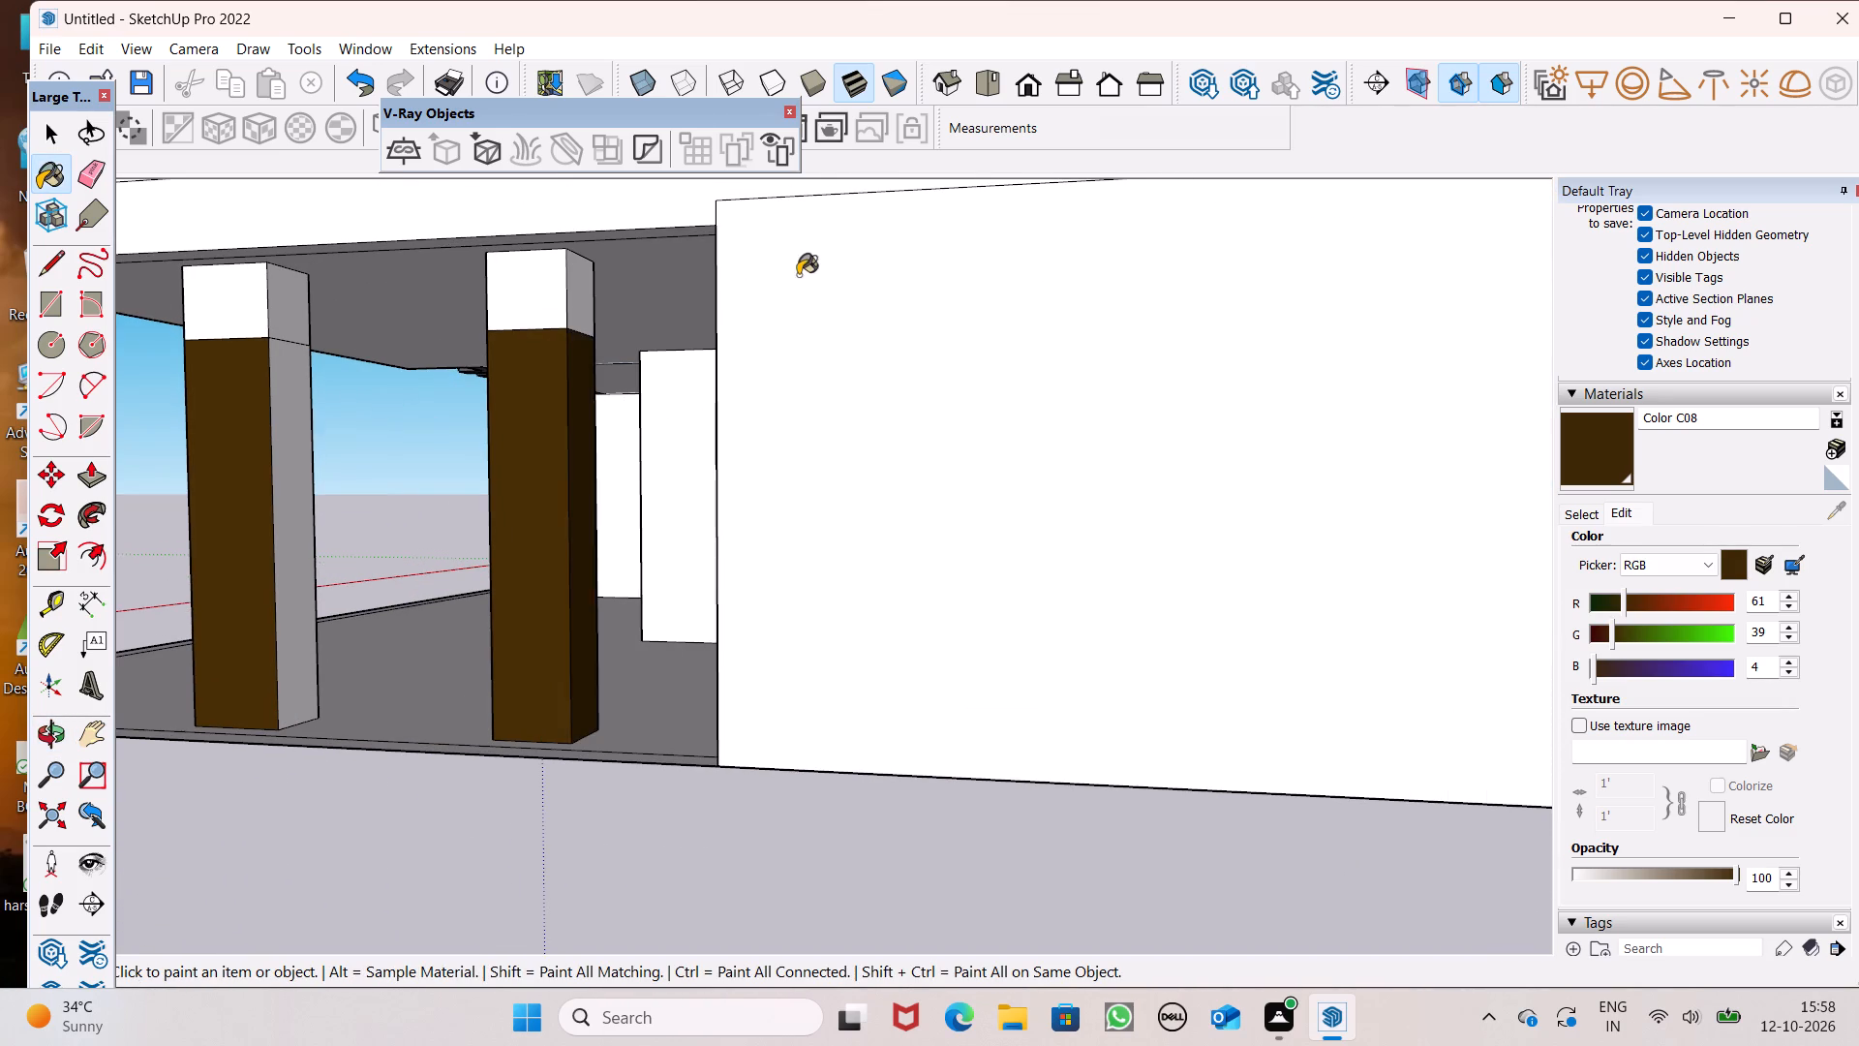
scroll(798, 276, down, 5)
scroll(390, 359, up, 3)
click(232, 397)
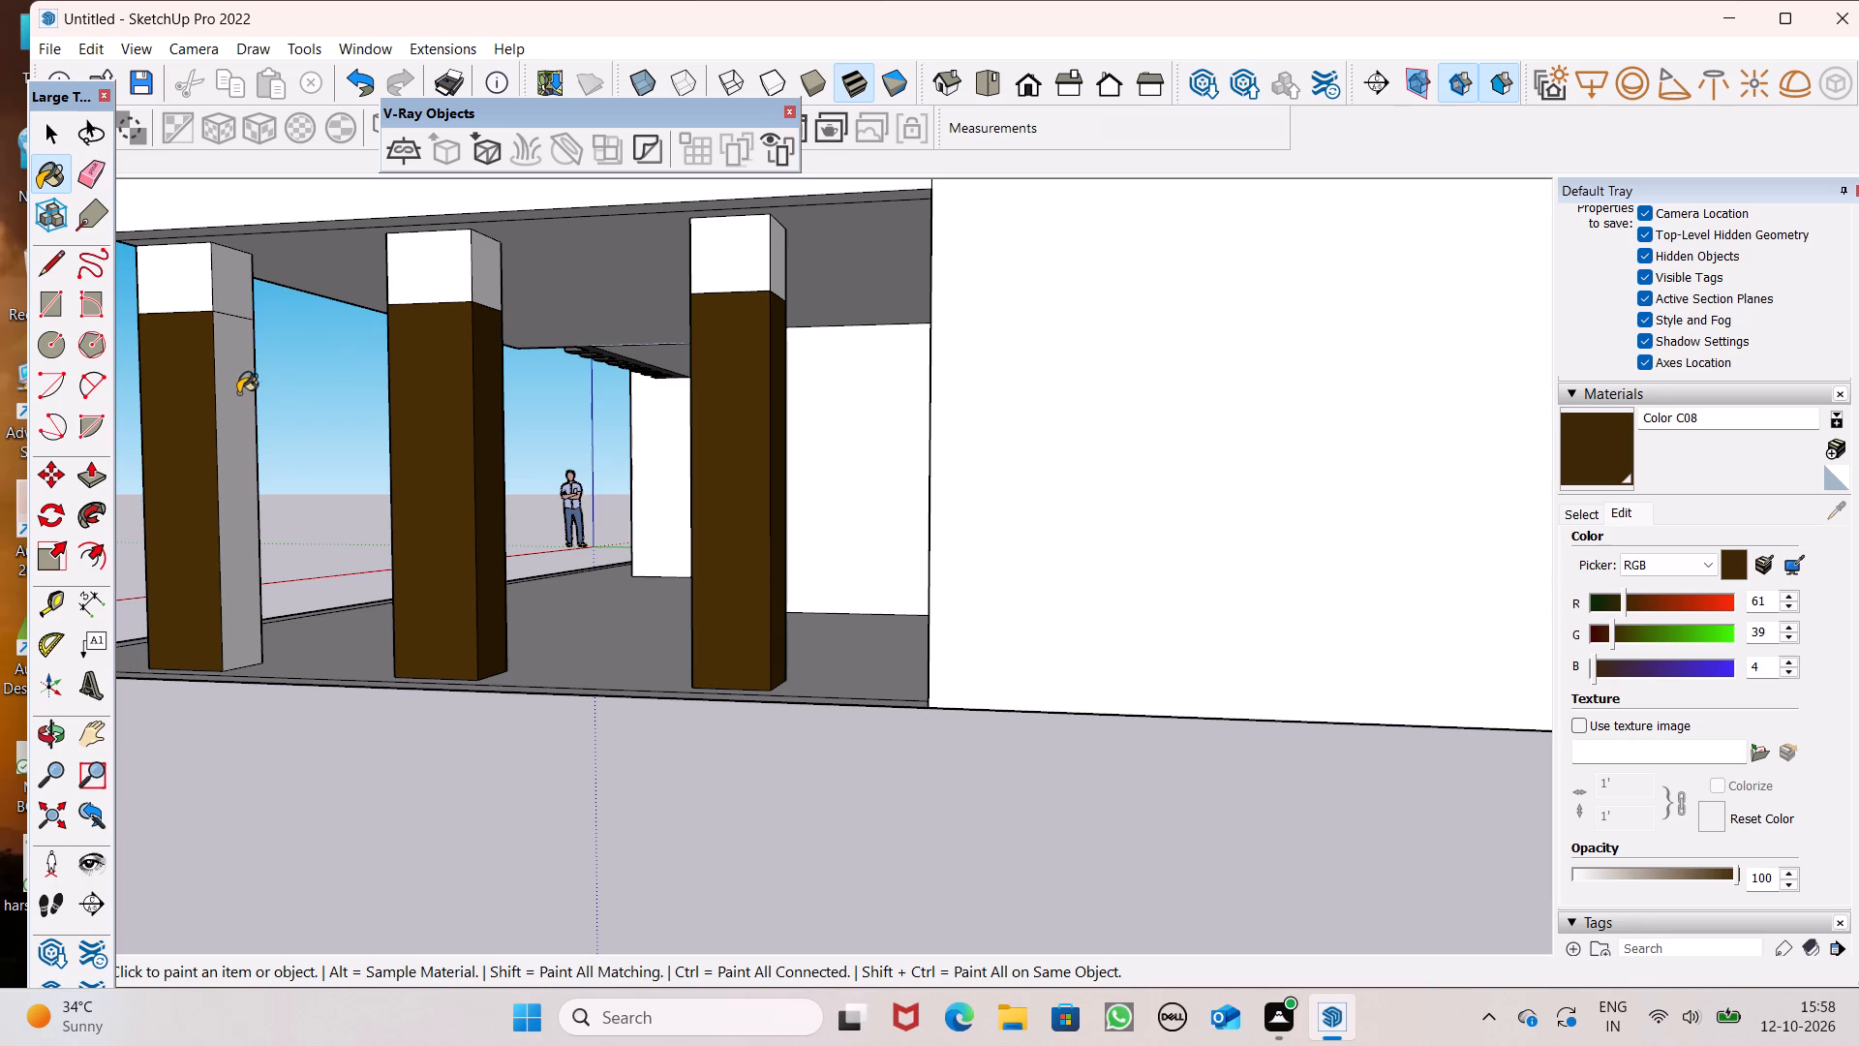
Examine the painted columns and the building's front facade from several distances and angles.
middle_drag(401, 391, 1618, 418)
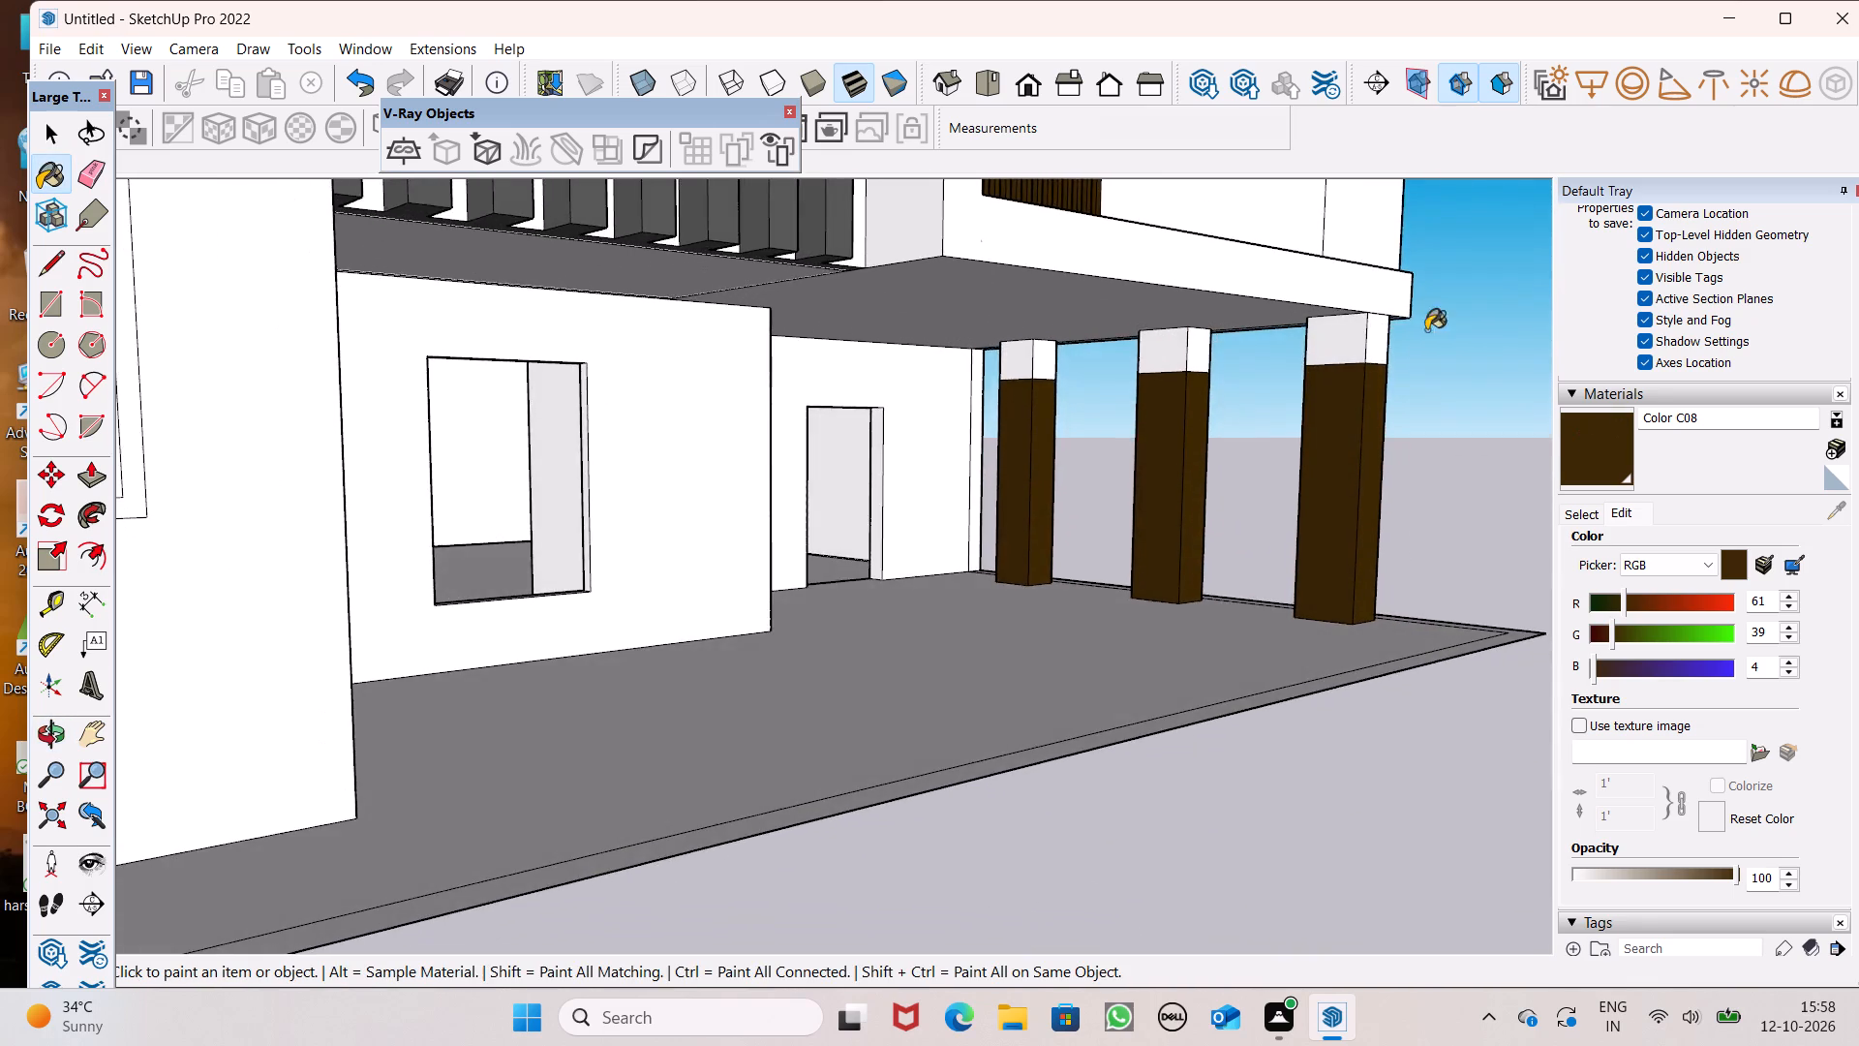
scroll(1105, 288, down, 9)
middle_drag(1266, 341, 891, 395)
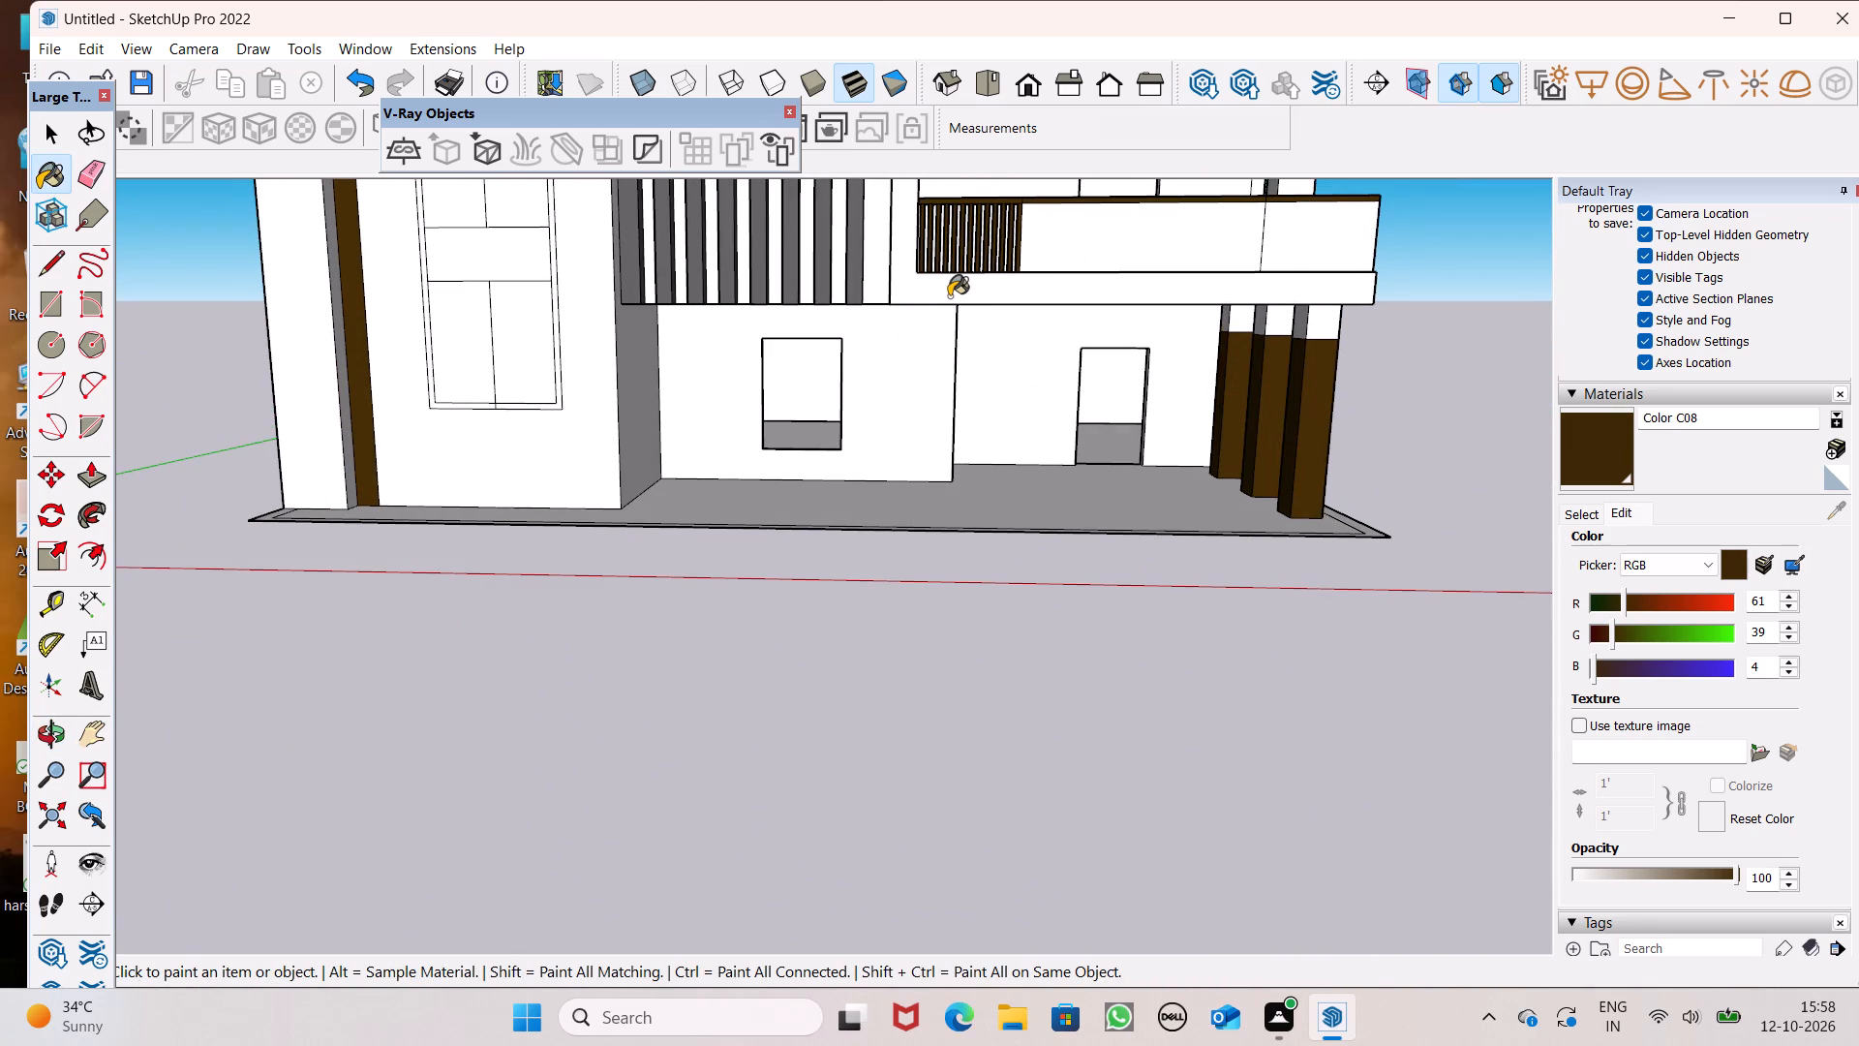
key(space)
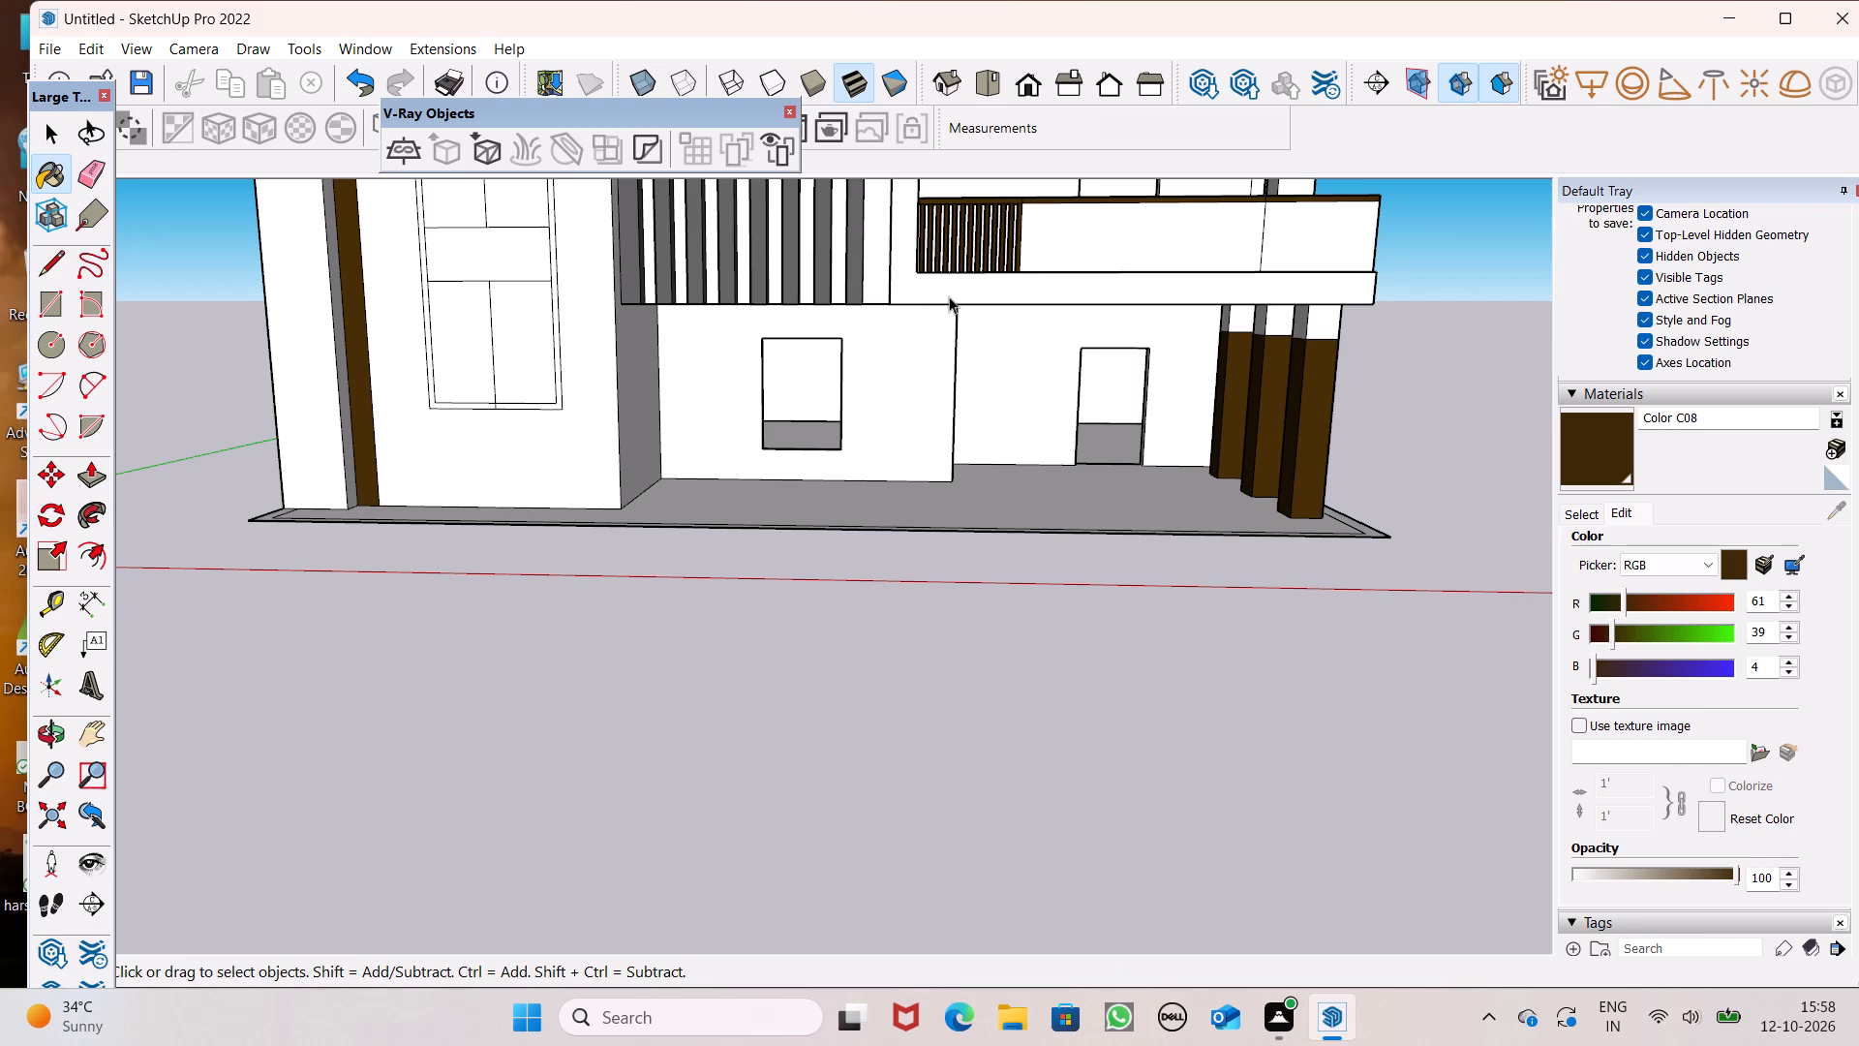
scroll(1006, 277, down, 2)
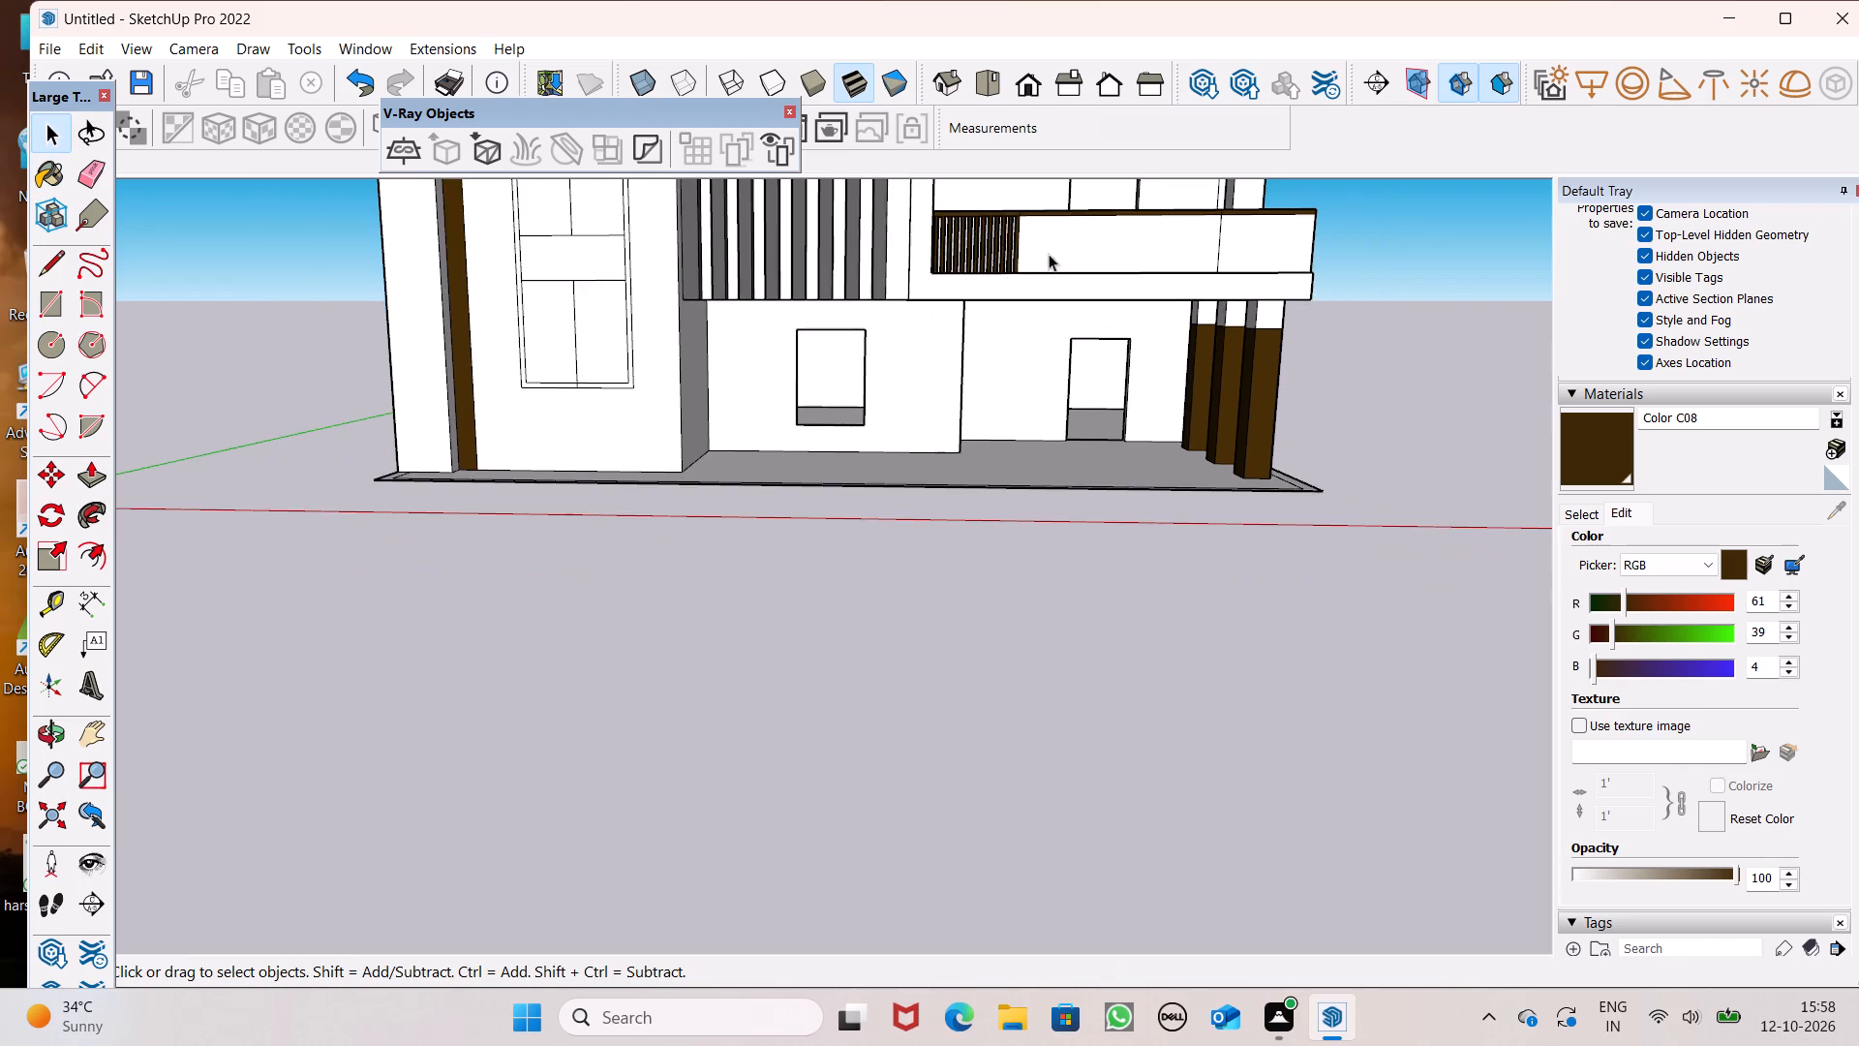
scroll(1069, 247, down, 3)
scroll(986, 318, down, 1)
scroll(986, 318, up, 1)
scroll(986, 318, down, 1)
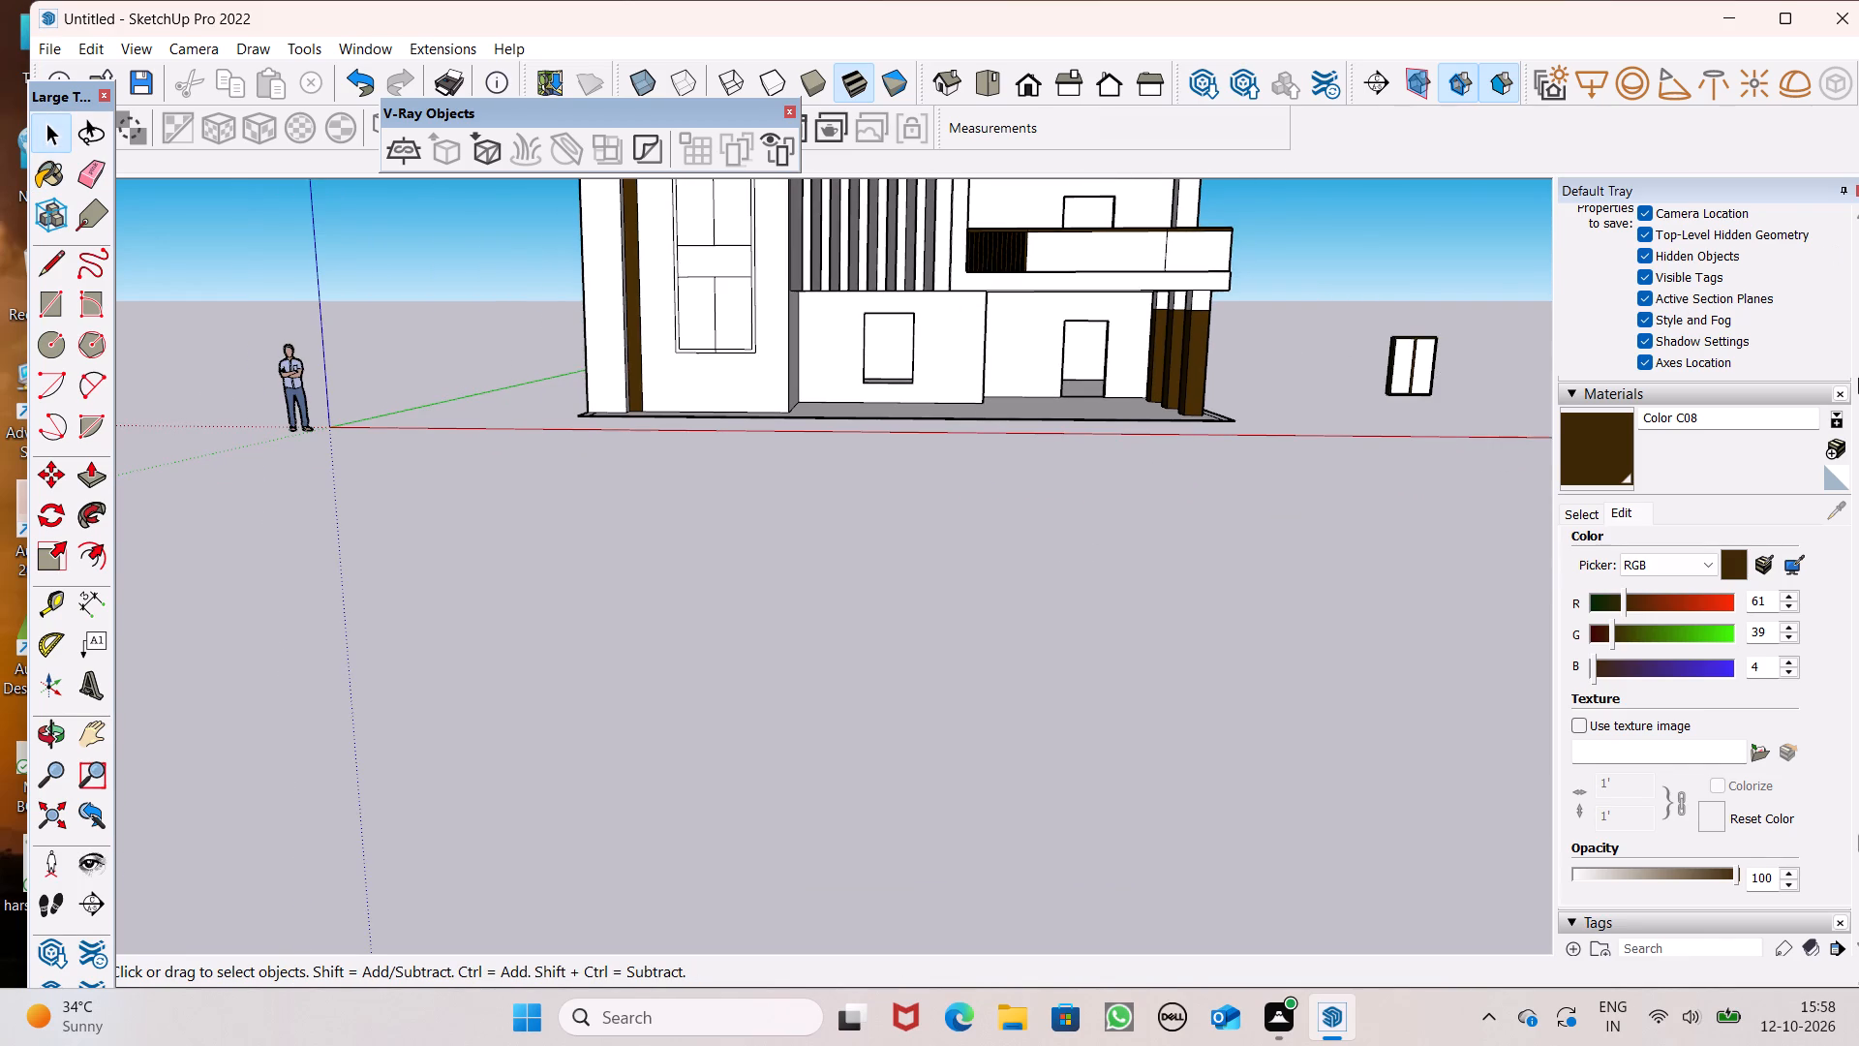
scroll(1105, 485, down, 4)
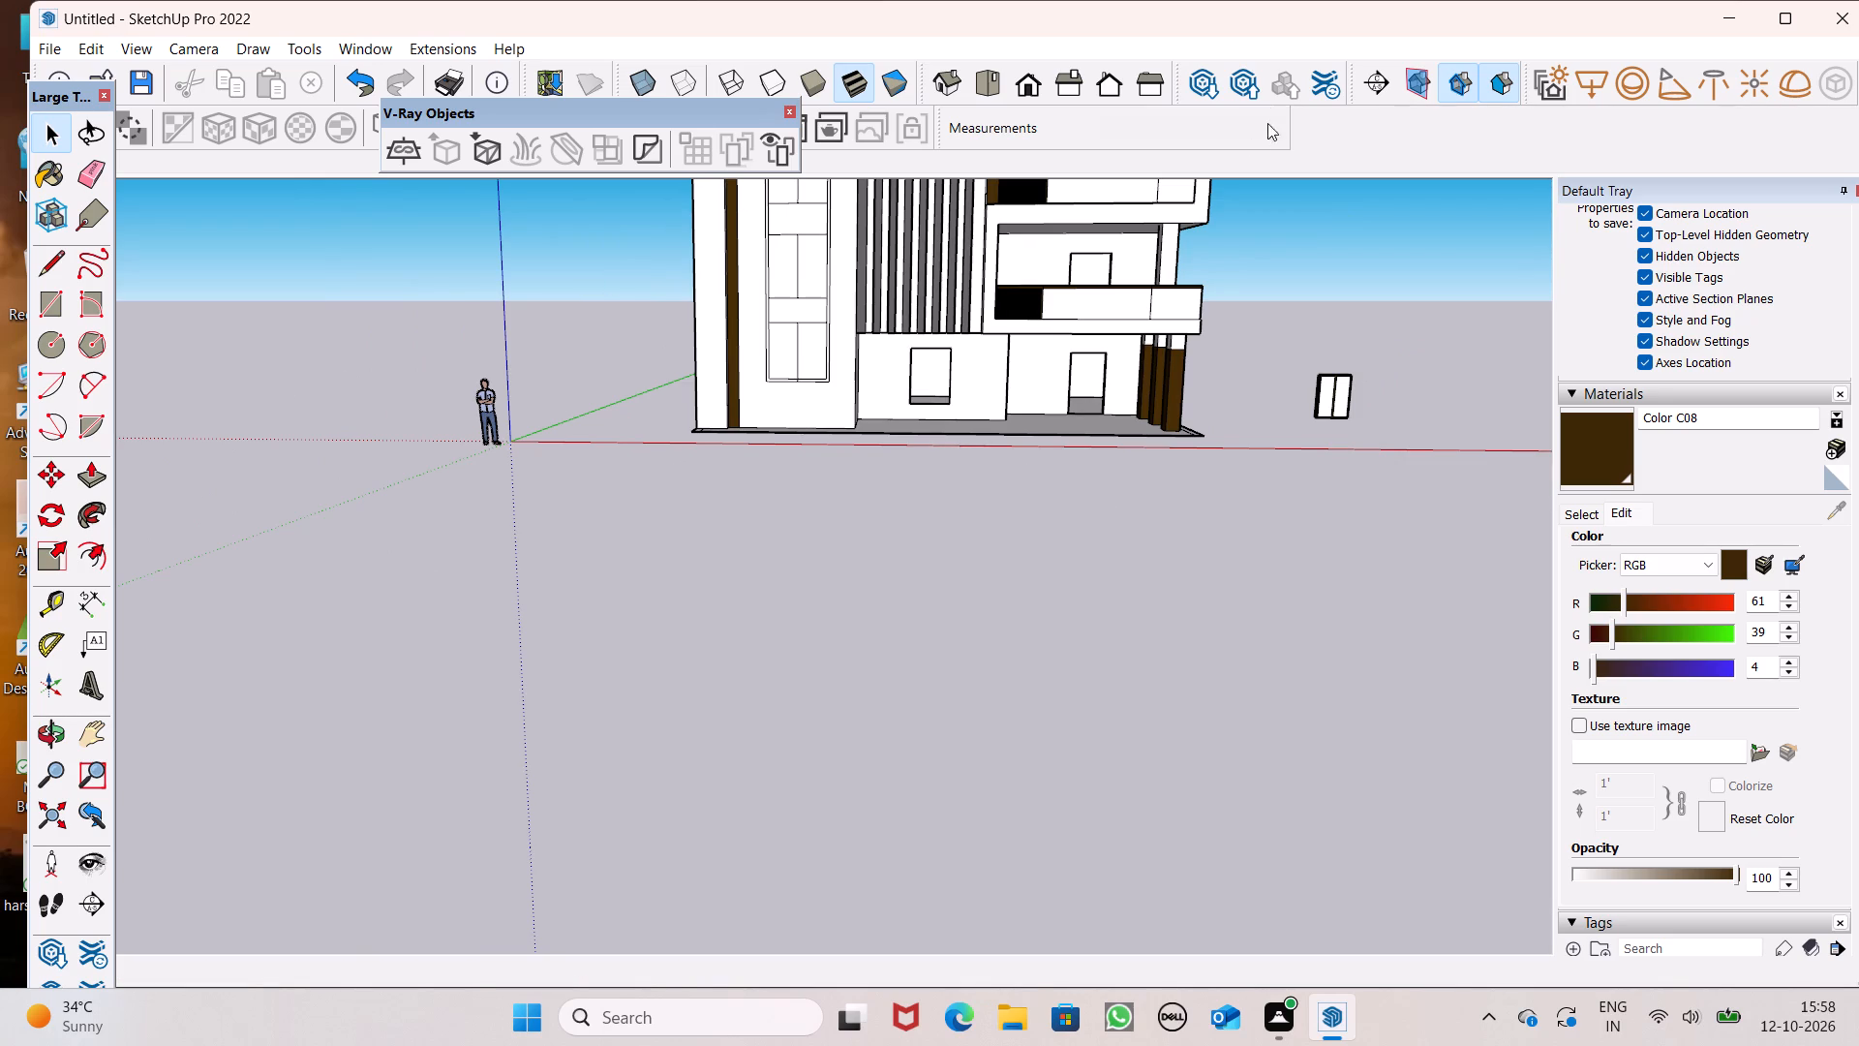
scroll(1271, 461, down, 4)
scroll(1582, 478, up, 1)
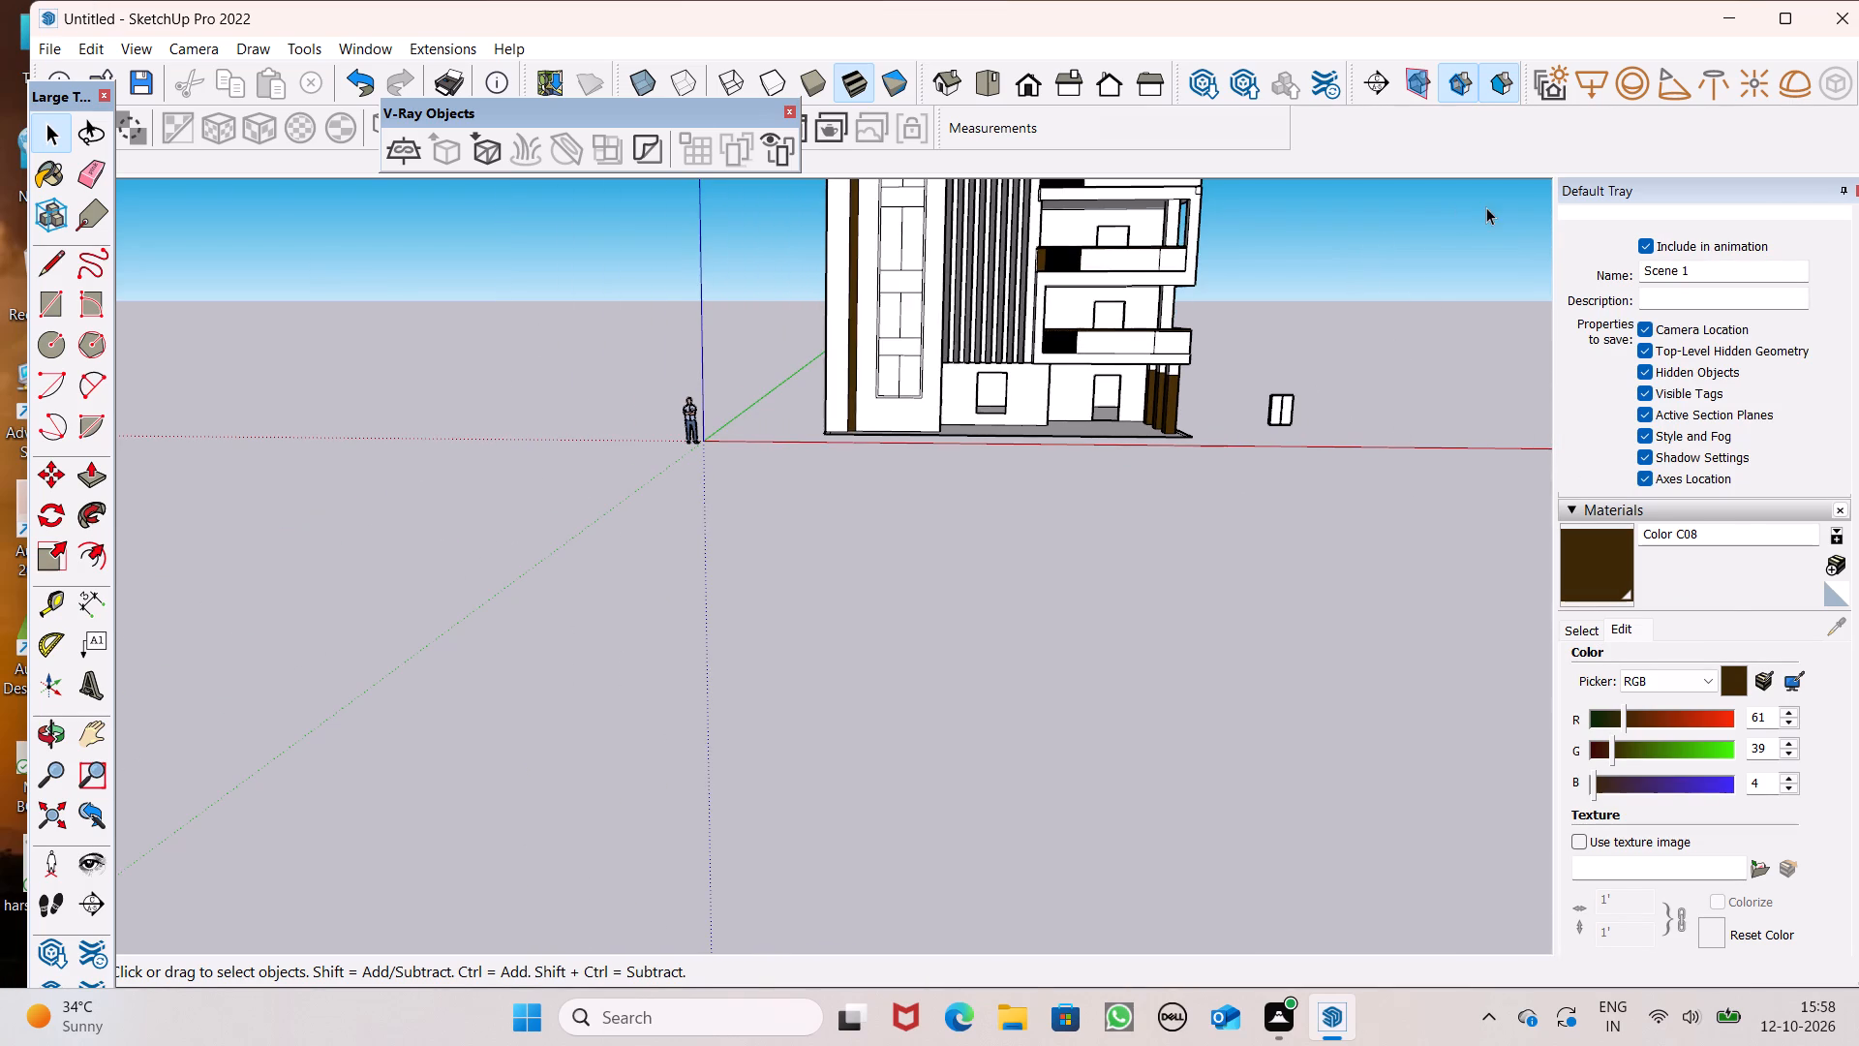
scroll(1506, 200, up, 4)
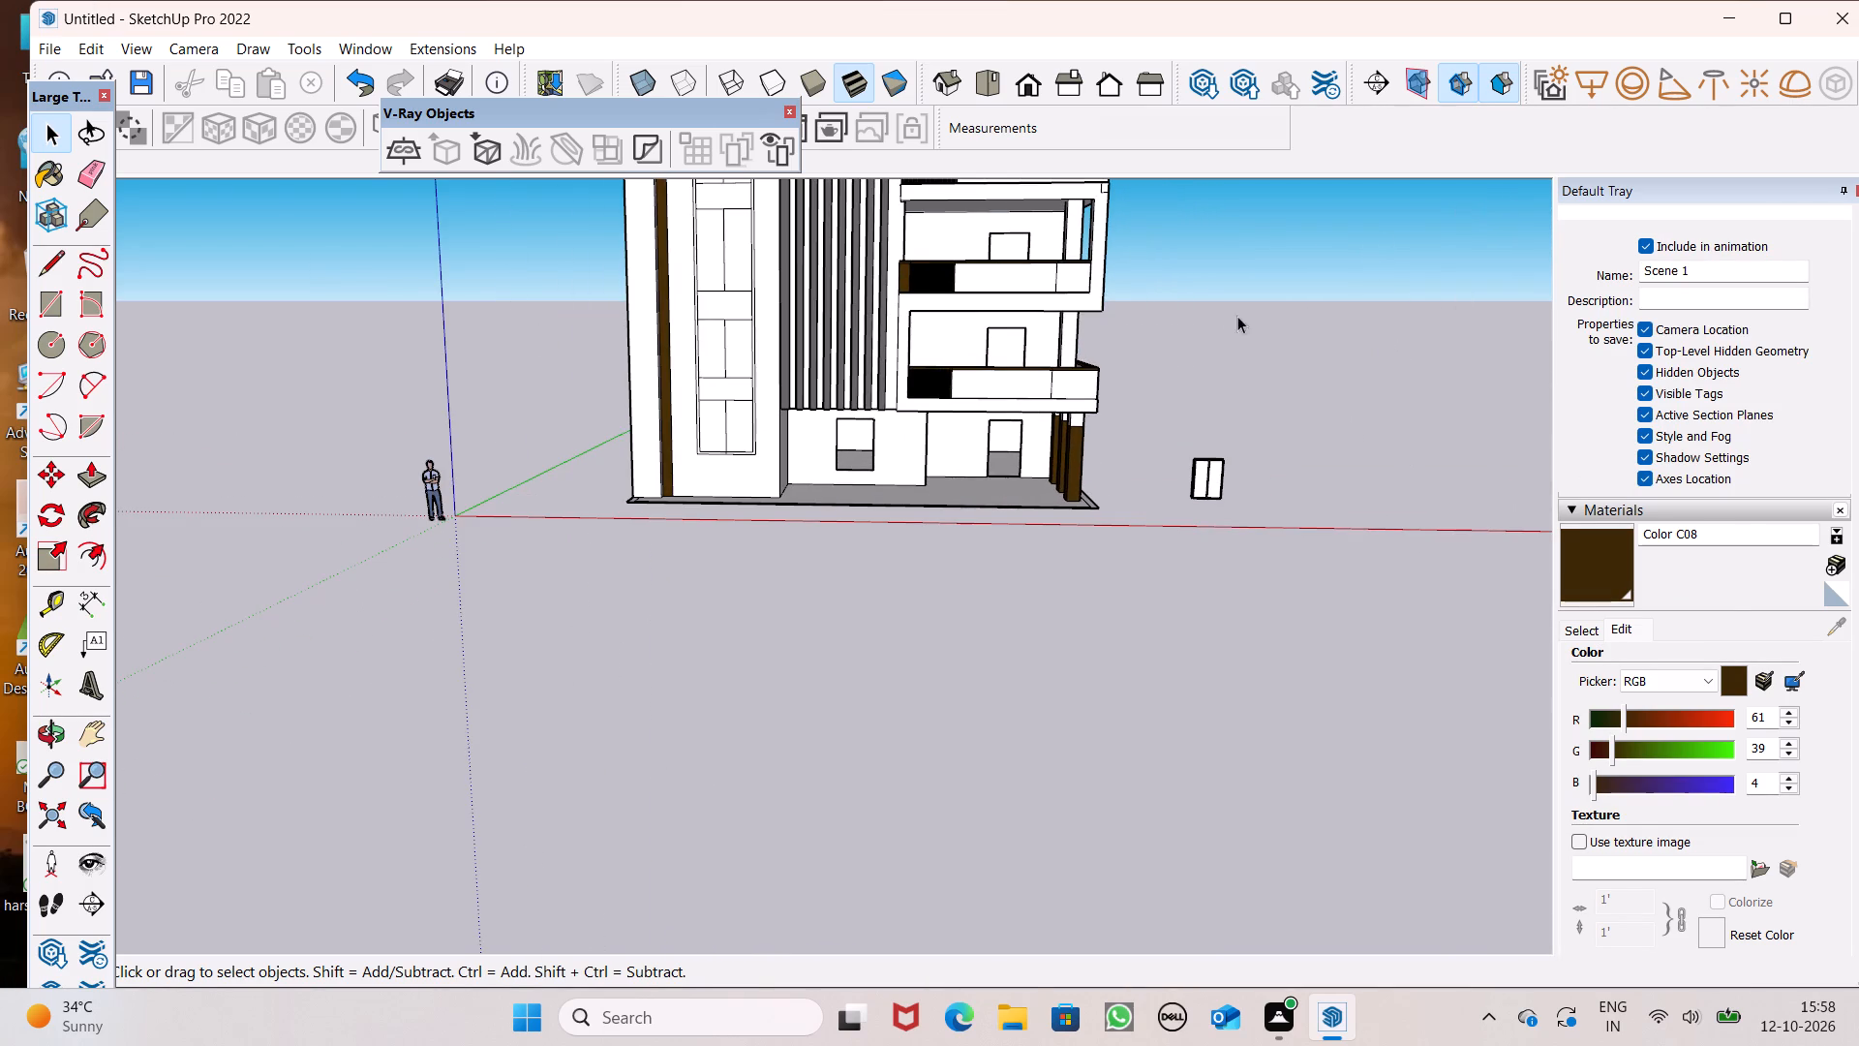
scroll(1205, 332, down, 3)
scroll(1467, 529, up, 5)
scroll(1324, 425, up, 6)
scroll(1532, 462, up, 3)
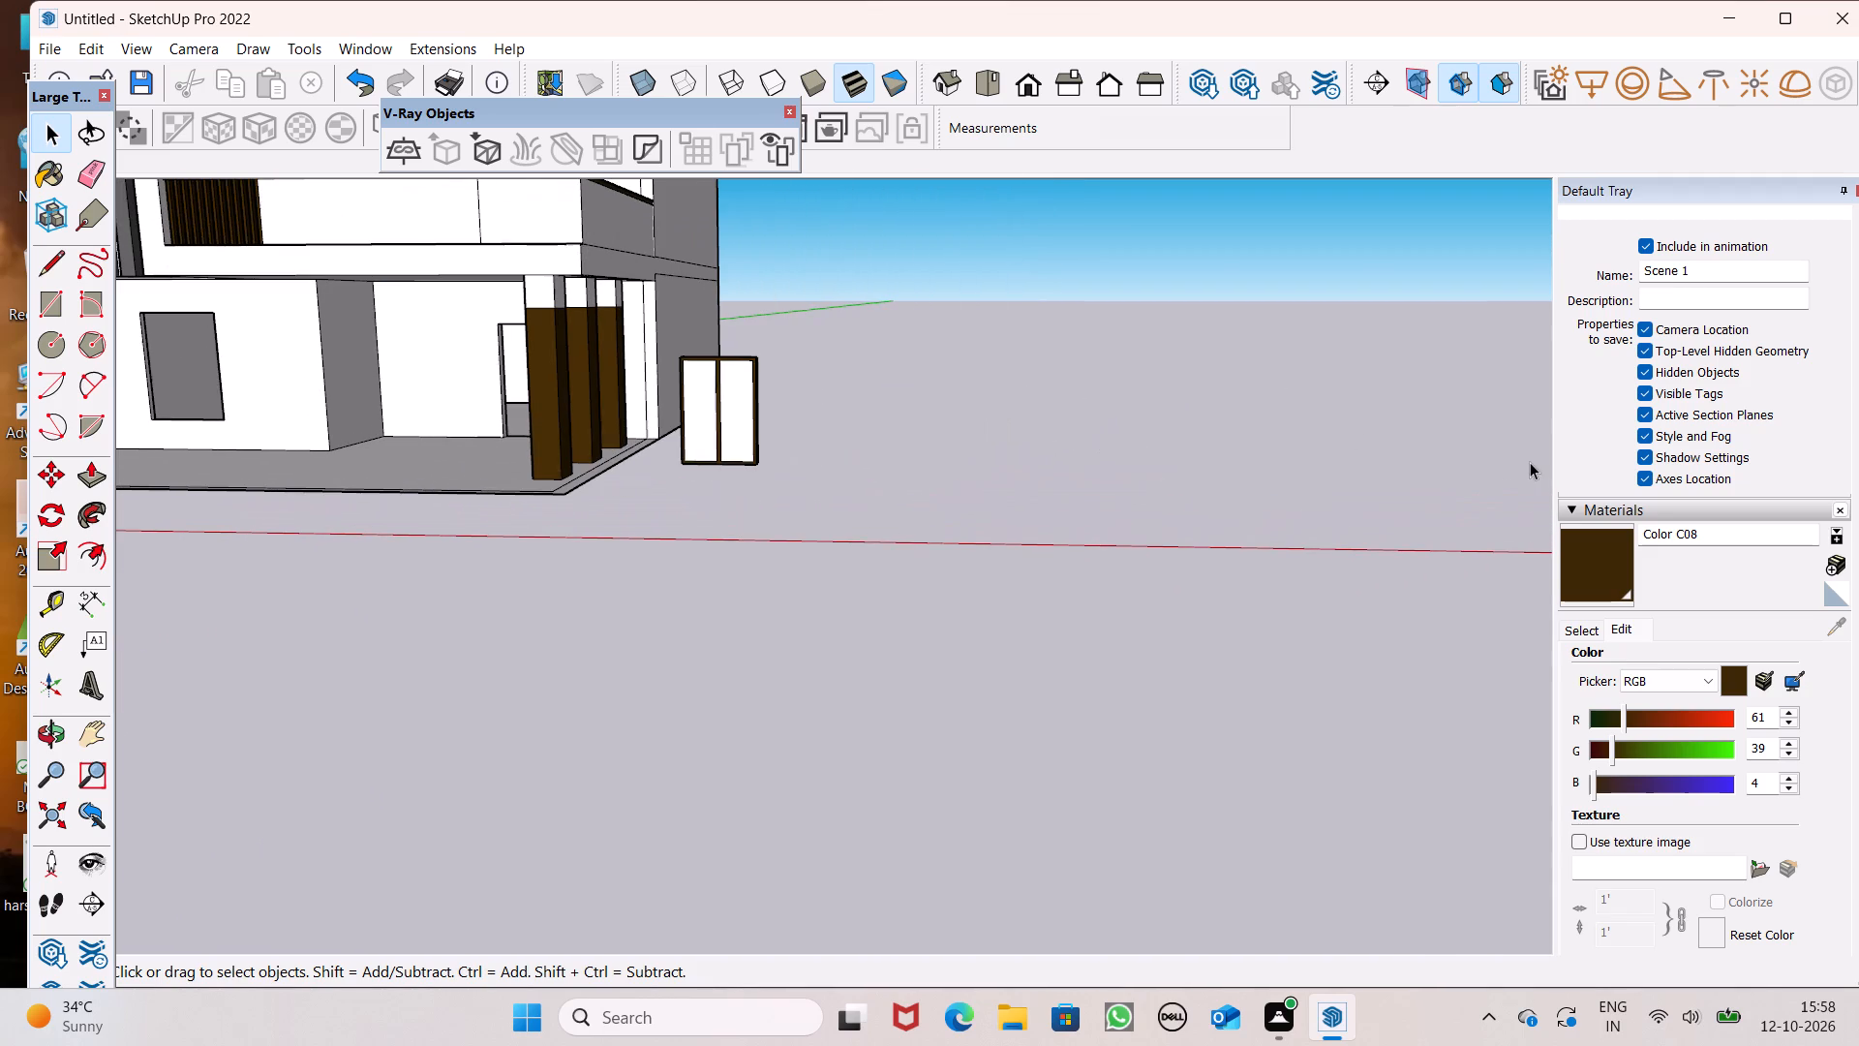
Draw a freestanding upright rectangle 4' wide by 7' high beside the loose window model.
click(56, 317)
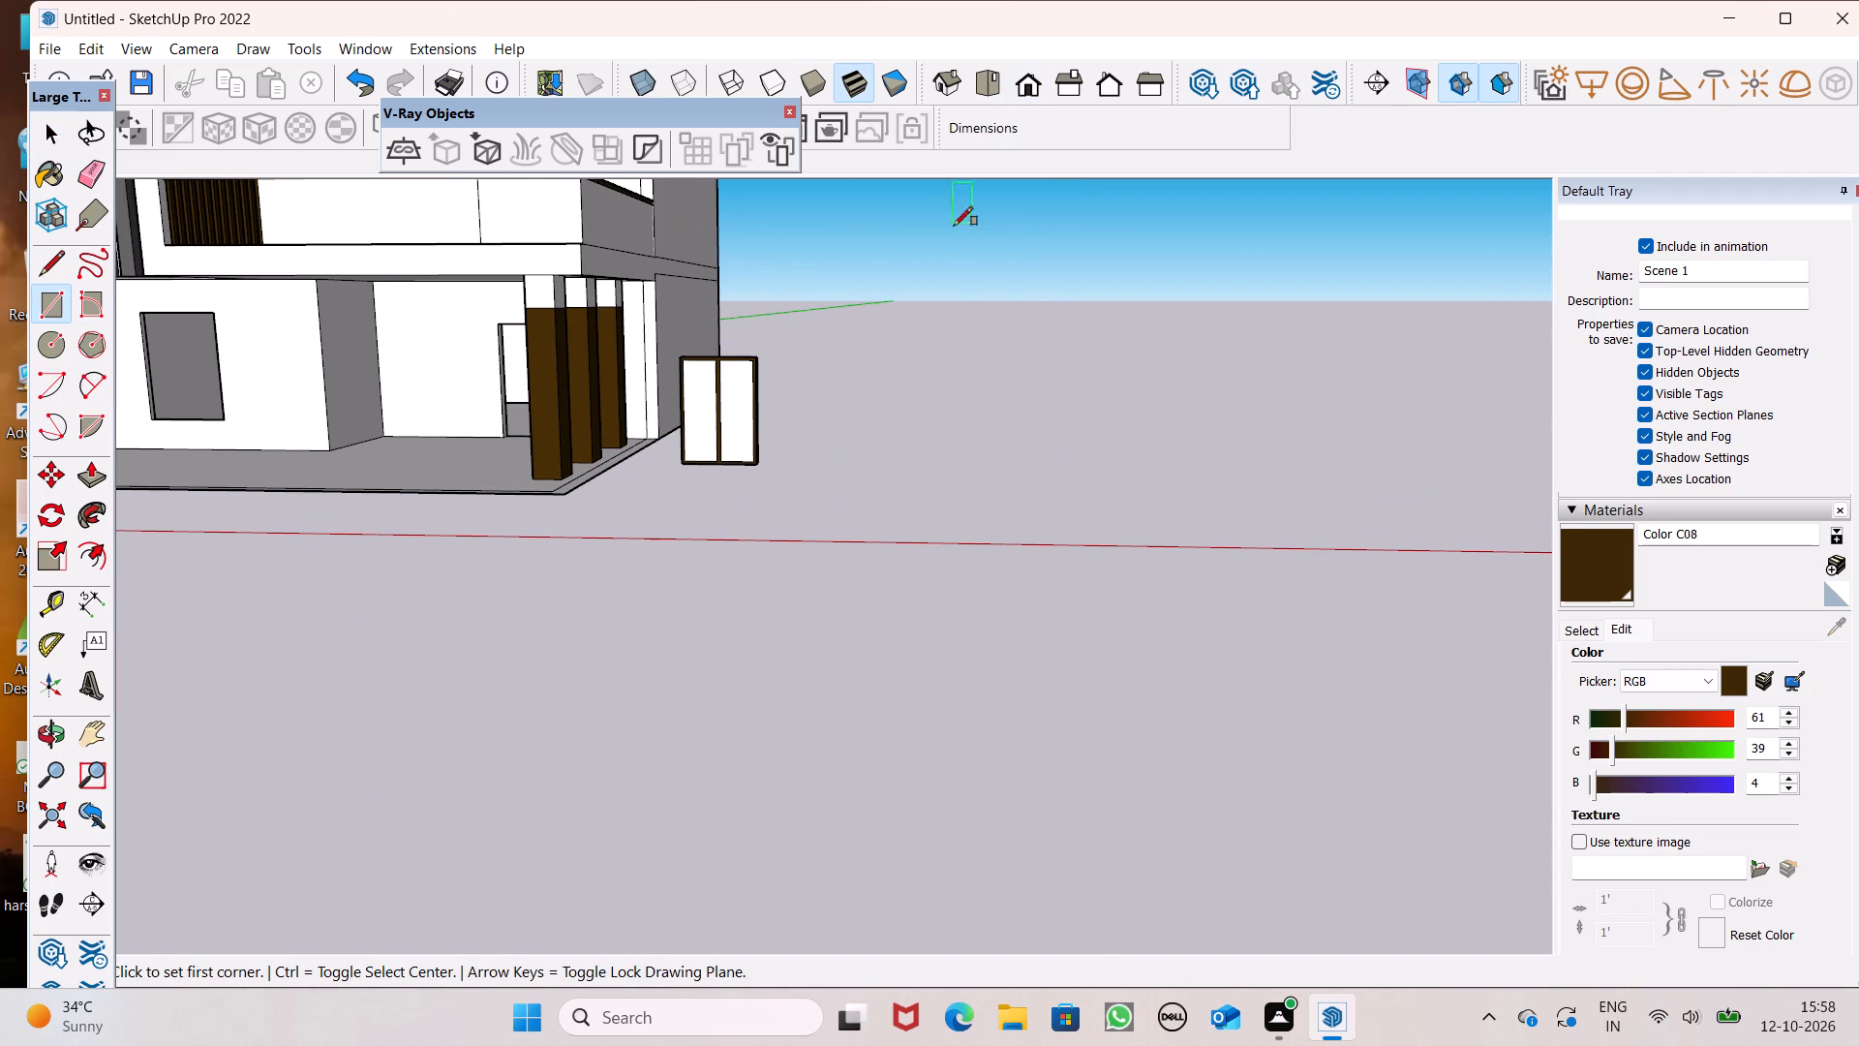
middle_drag(1013, 493, 1020, 484)
scroll(924, 464, up, 2)
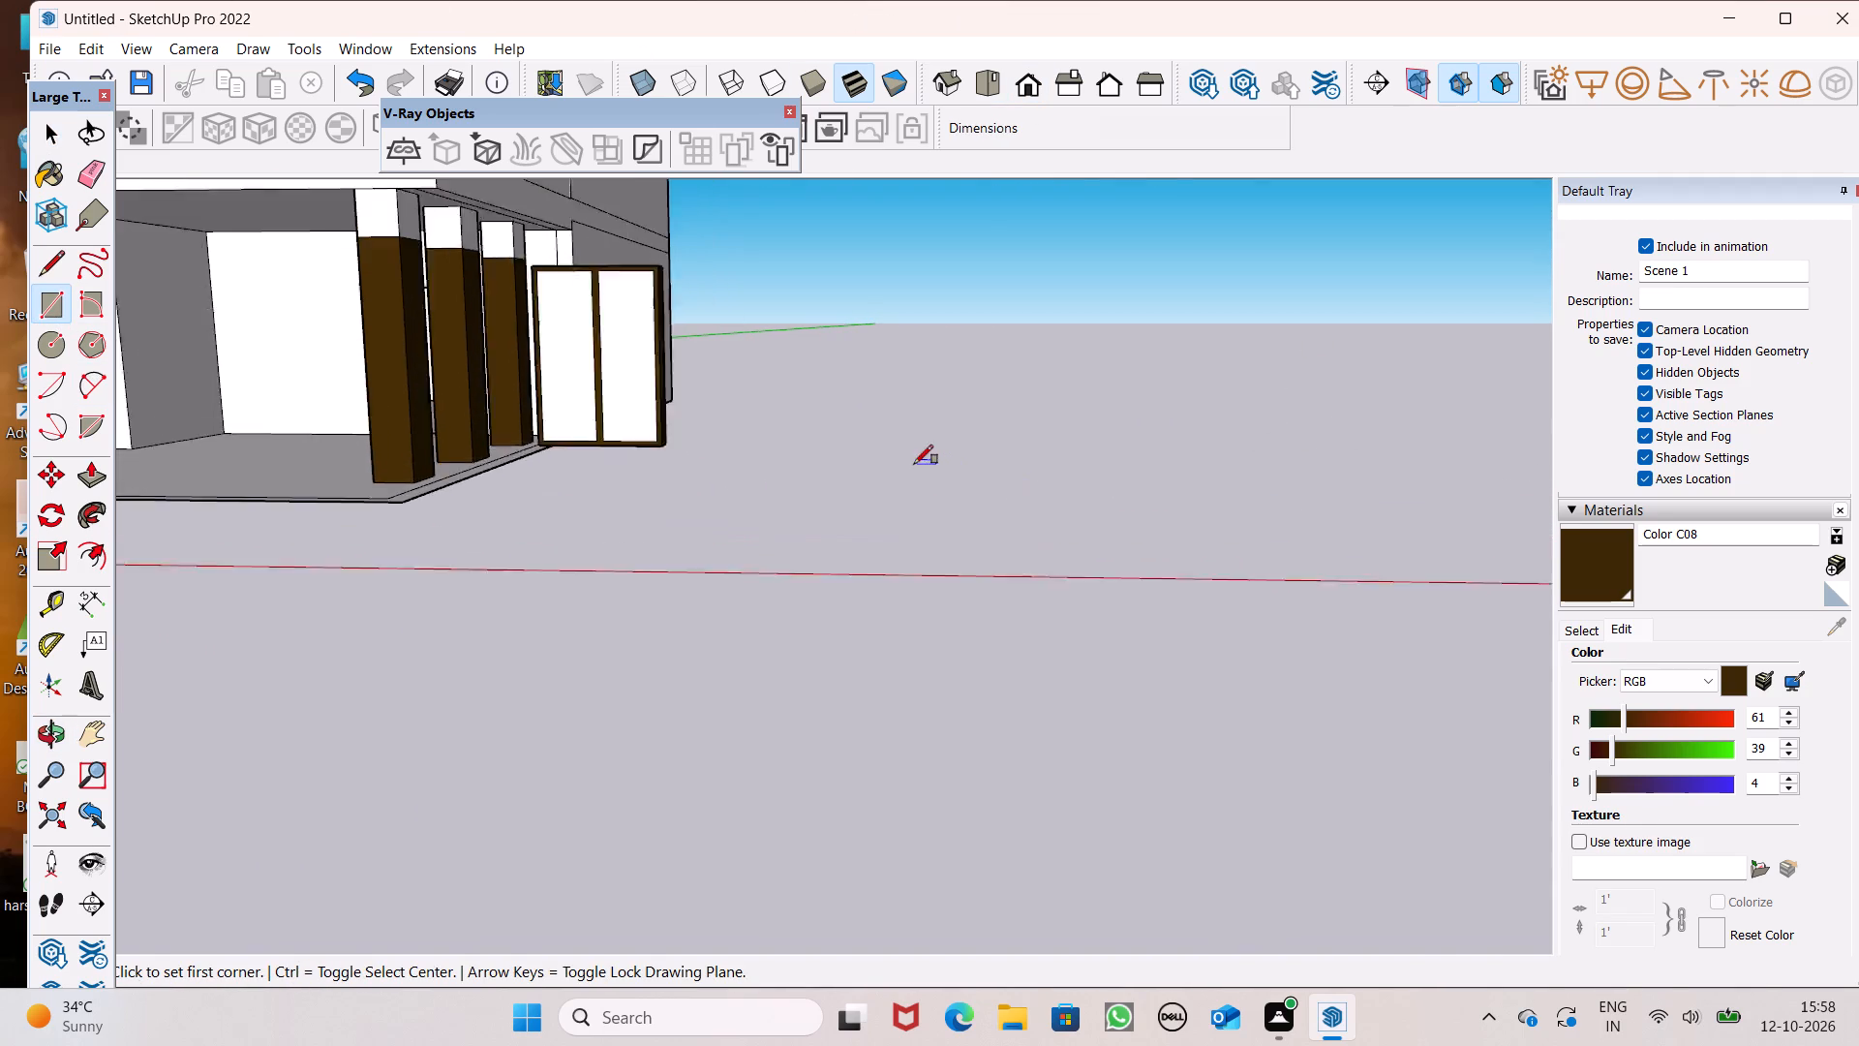
scroll(914, 464, up, 5)
middle_drag(848, 555, 870, 477)
scroll(880, 461, down, 7)
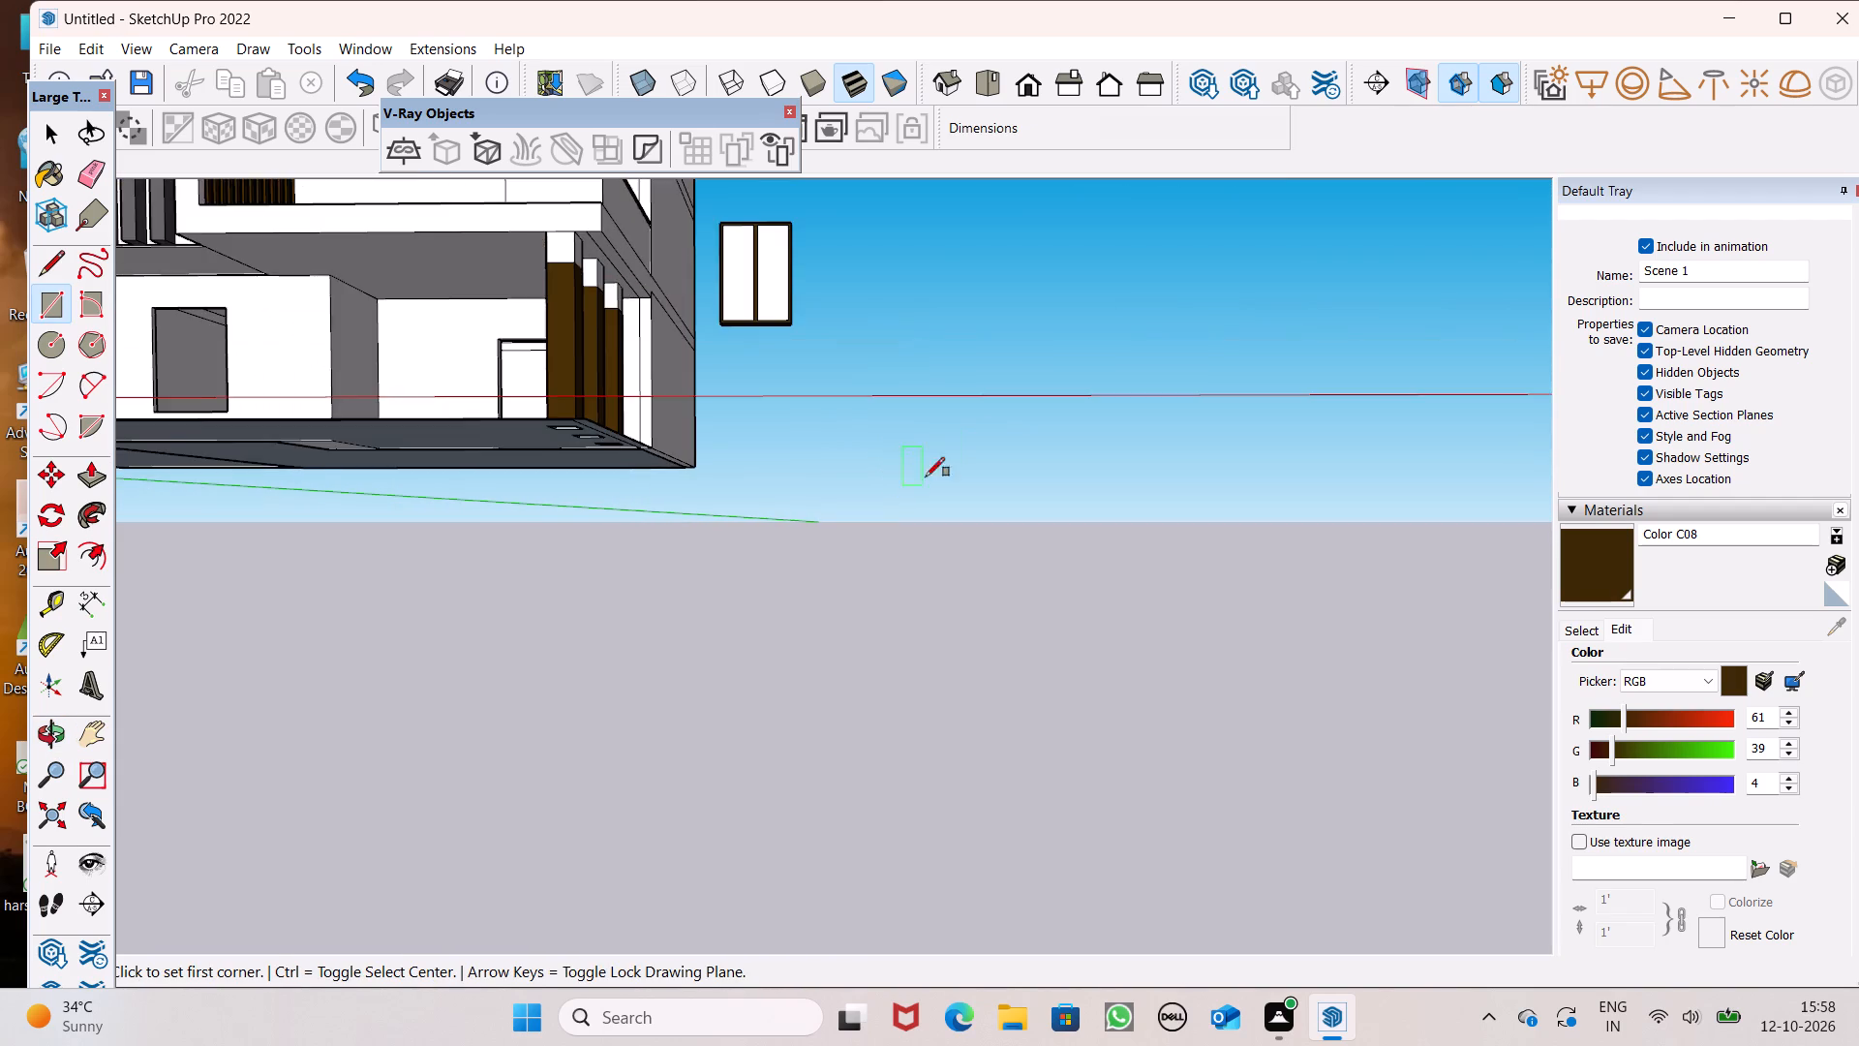
scroll(989, 462, down, 6)
middle_drag(1052, 441, 1062, 490)
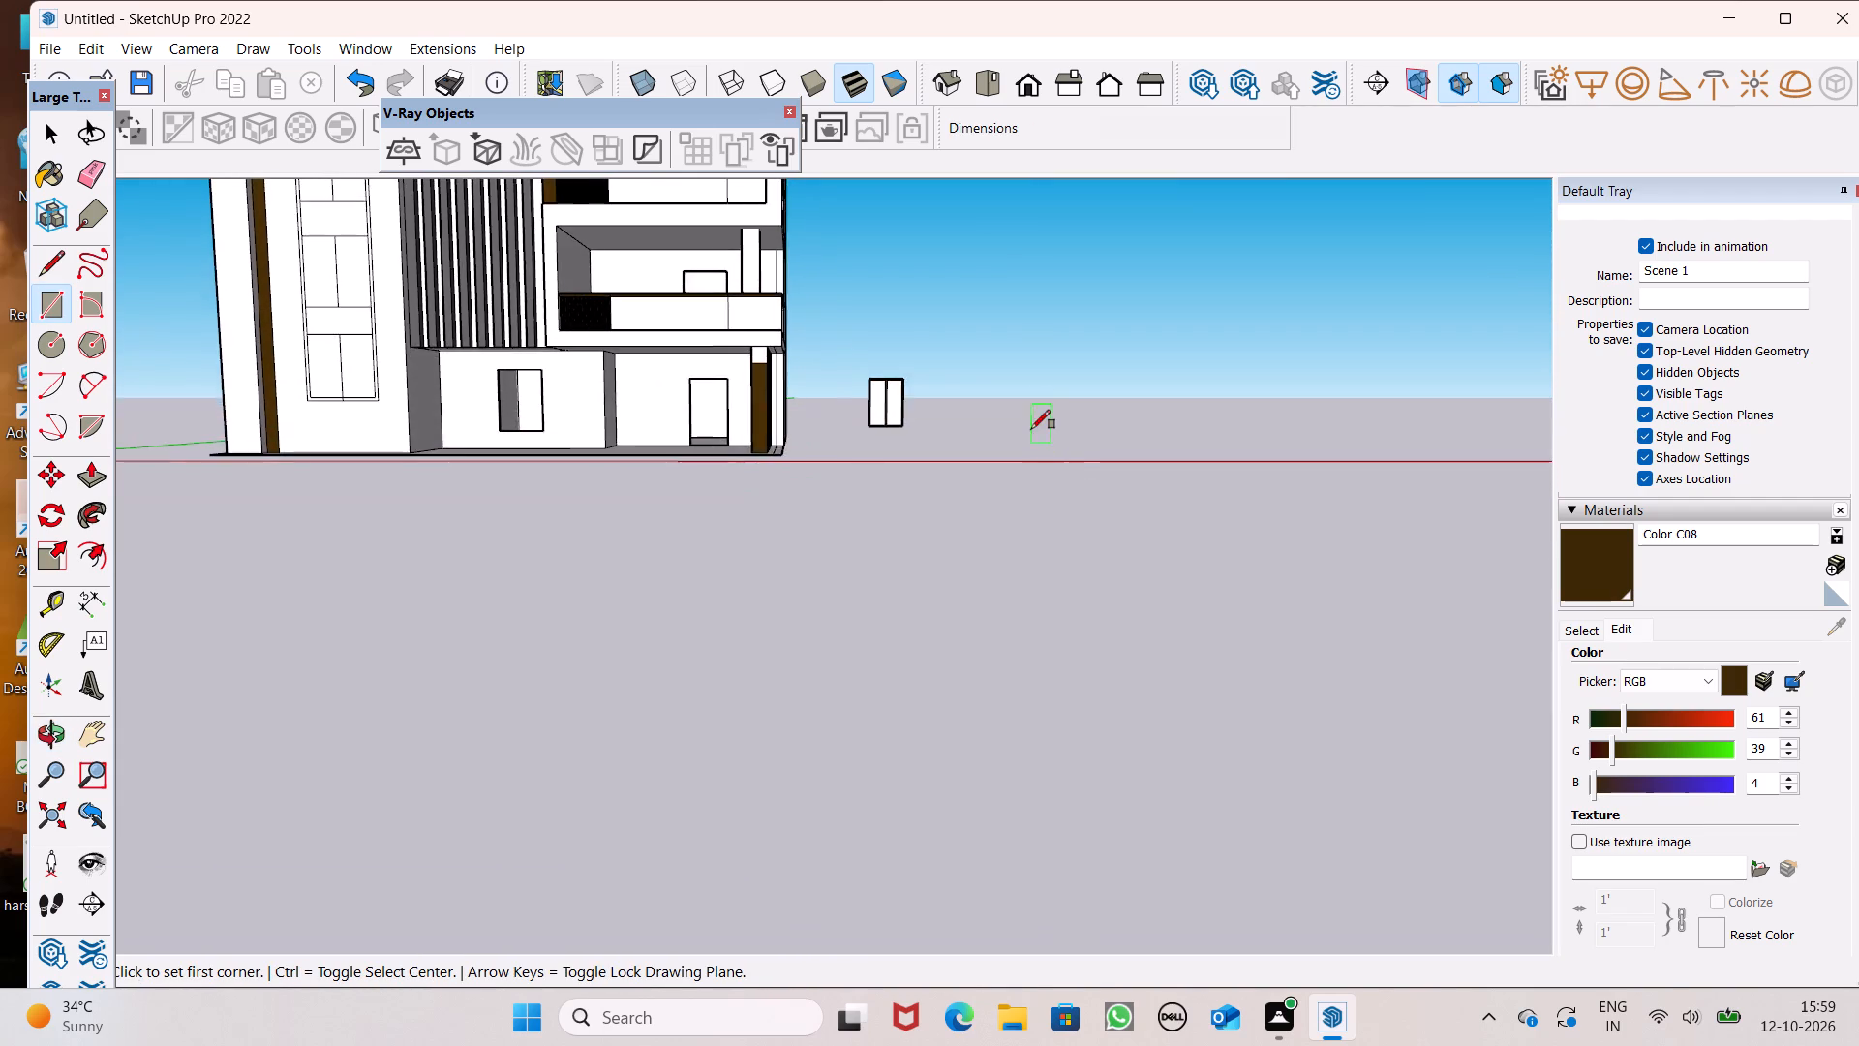
scroll(1029, 410, up, 5)
click(864, 354)
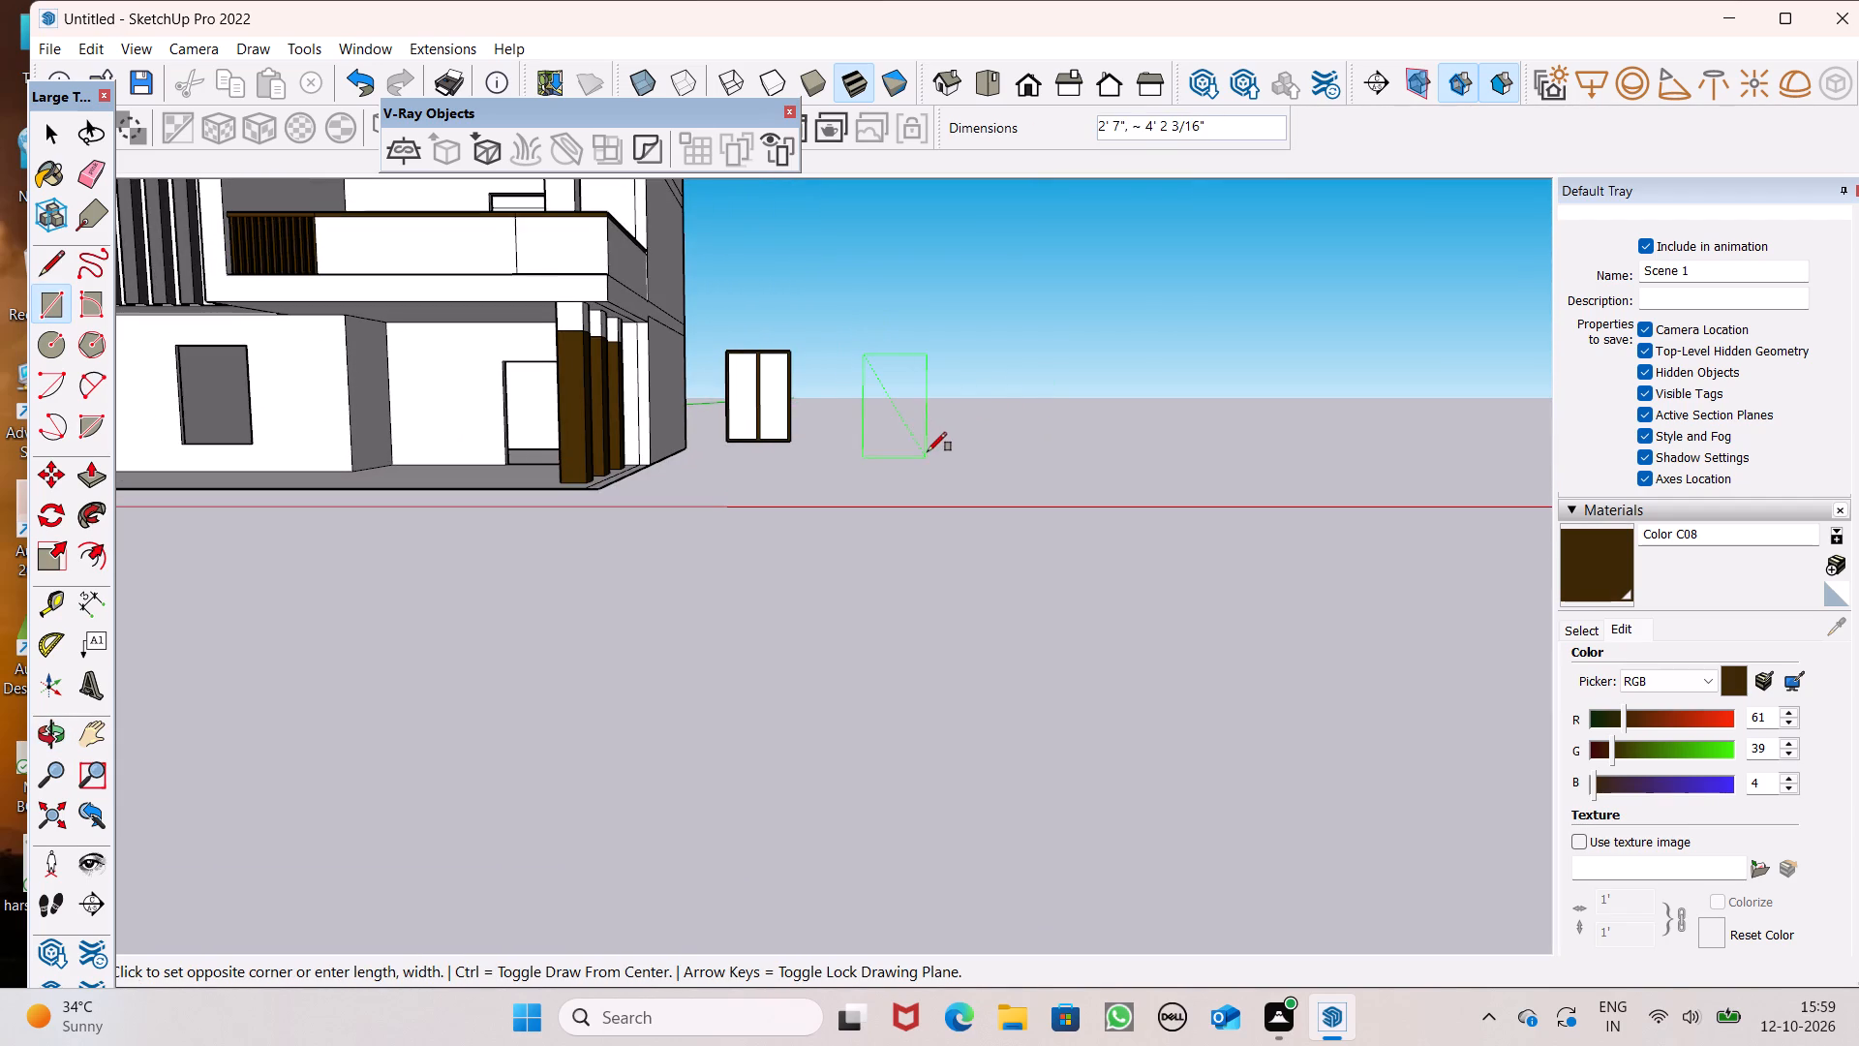
text(4',)
key(7)
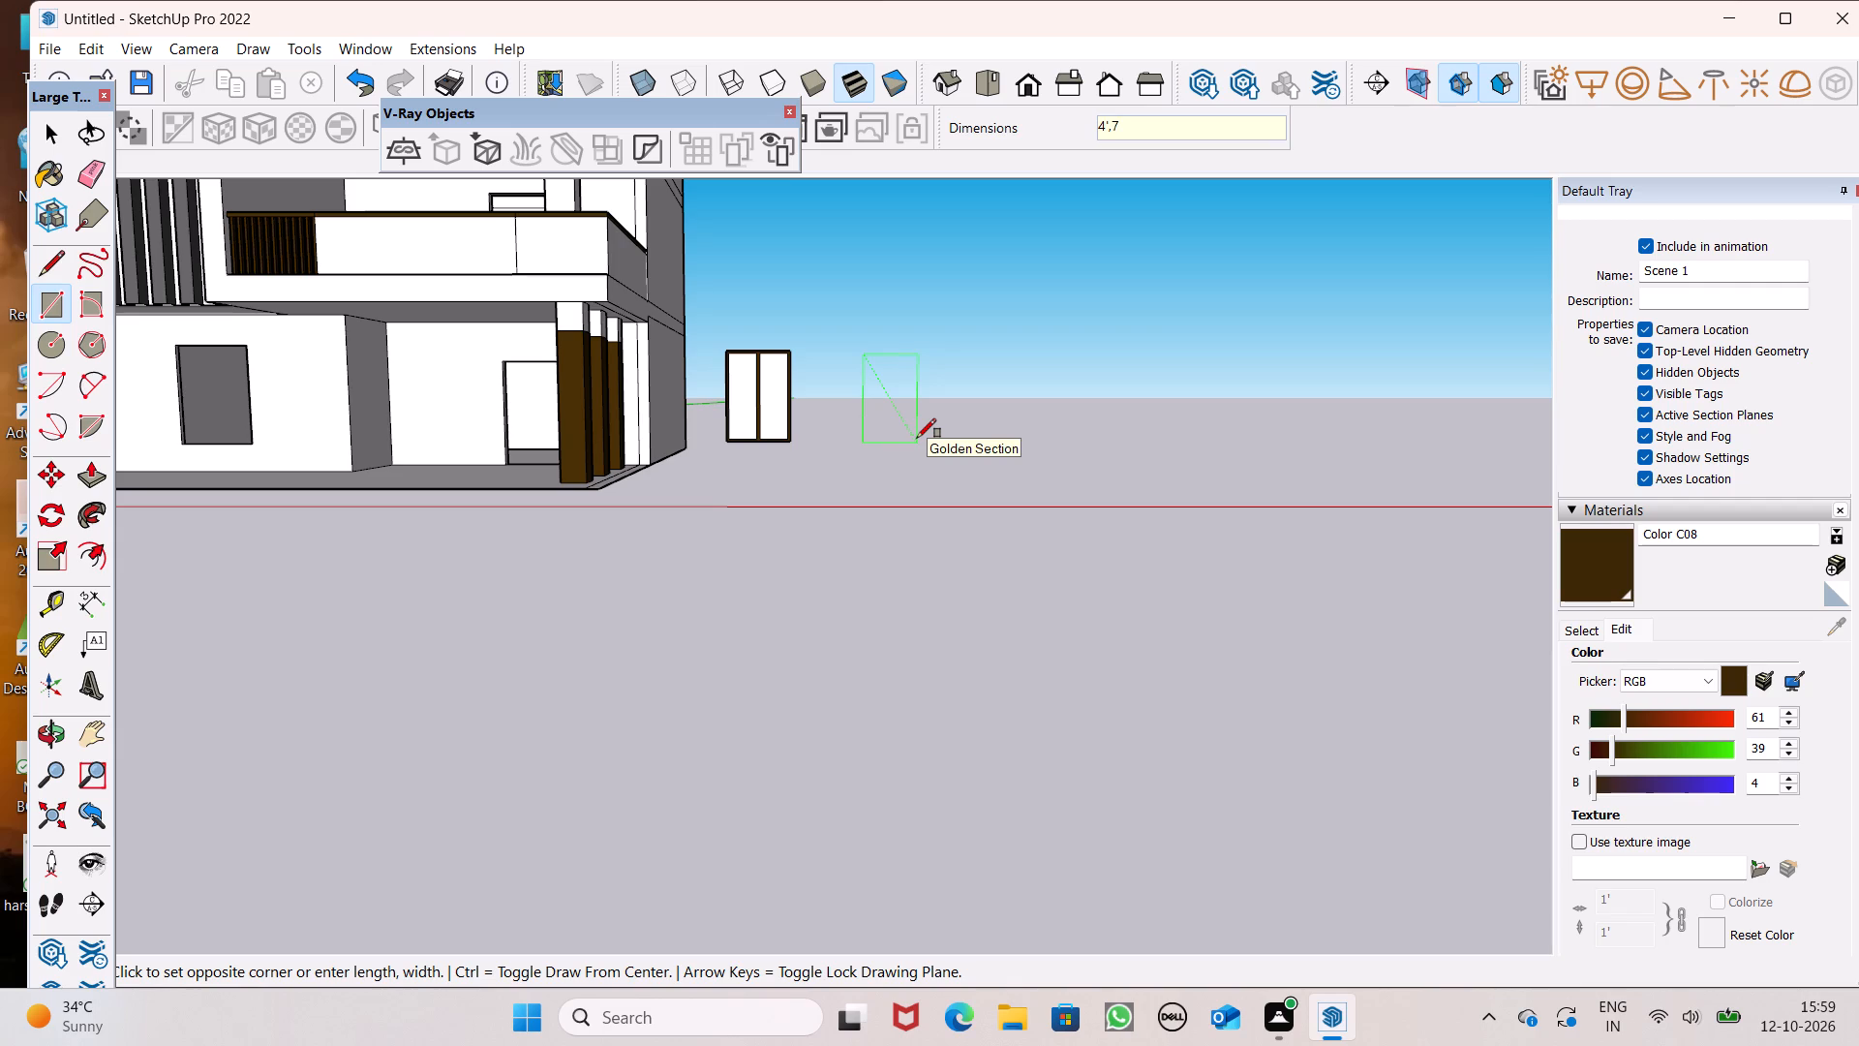
key(apostrophe)
key(Return)
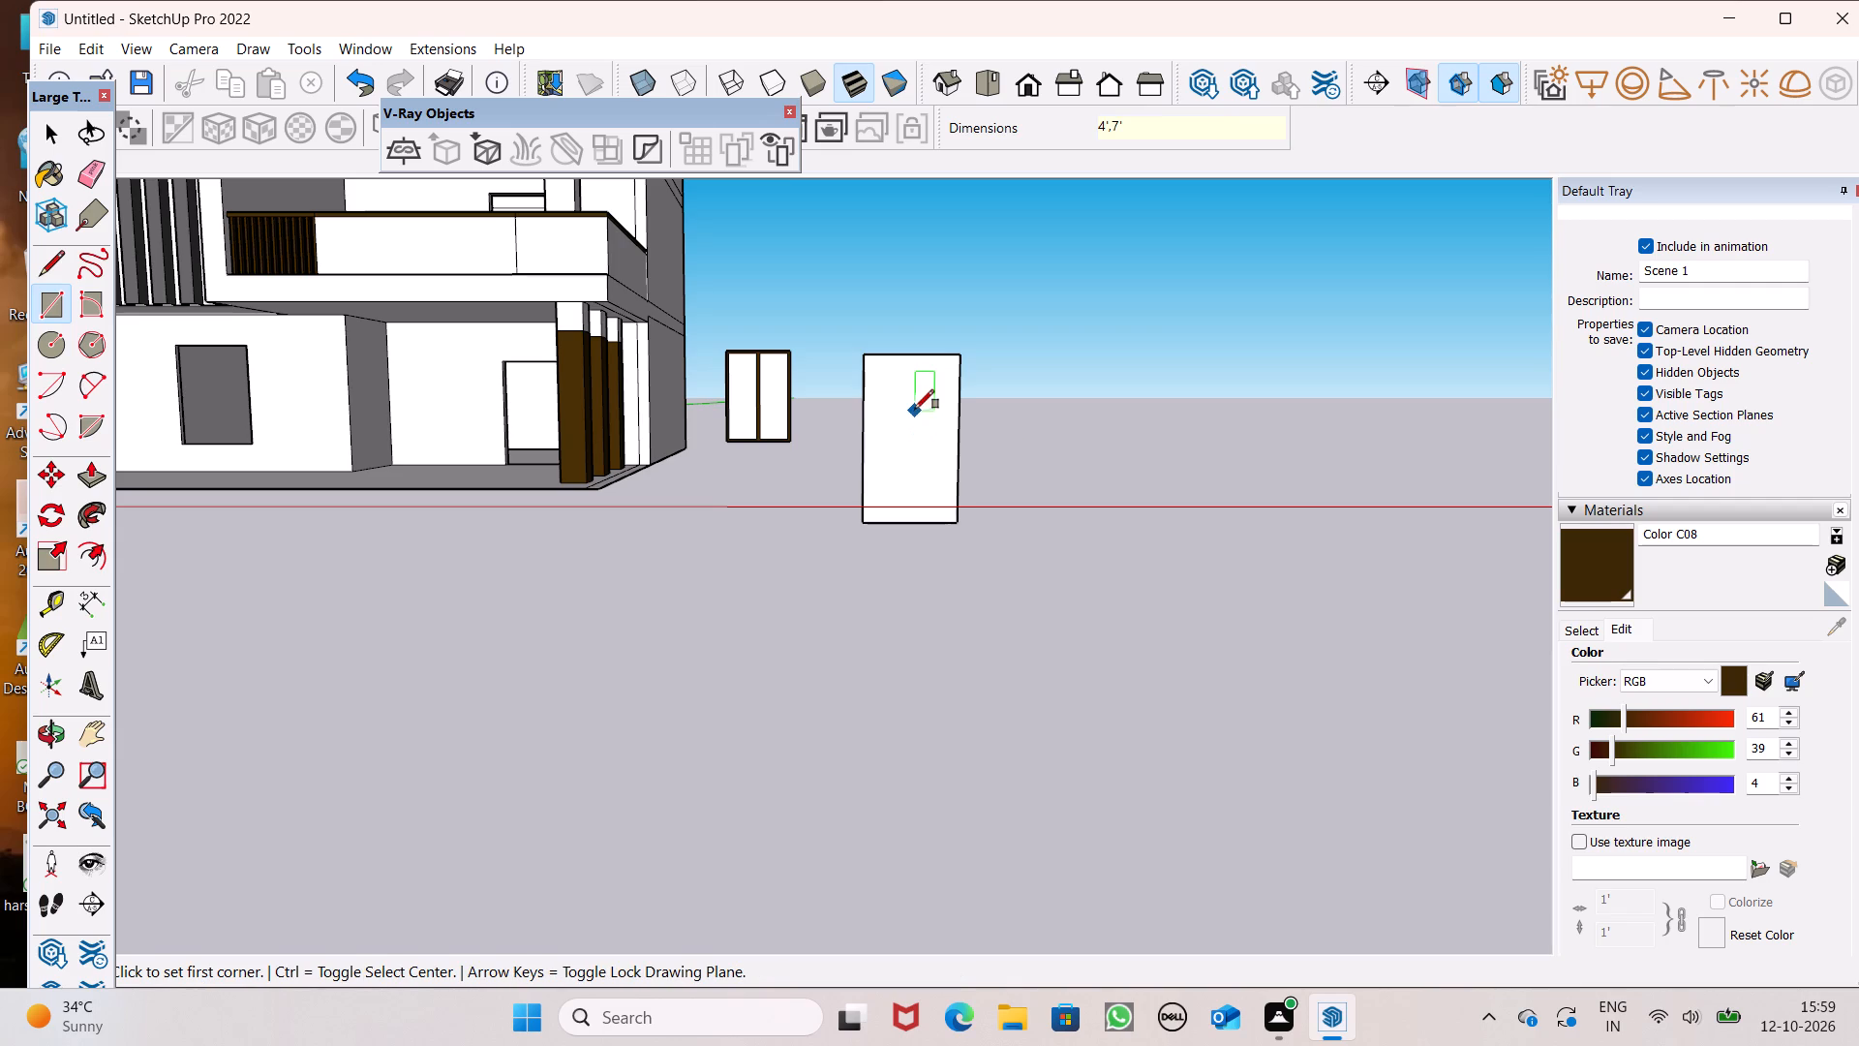
key(space)
Move the new rectangle, face and edges together, clear of the red axis beside the loose window.
middle_drag(1014, 545, 930, 721)
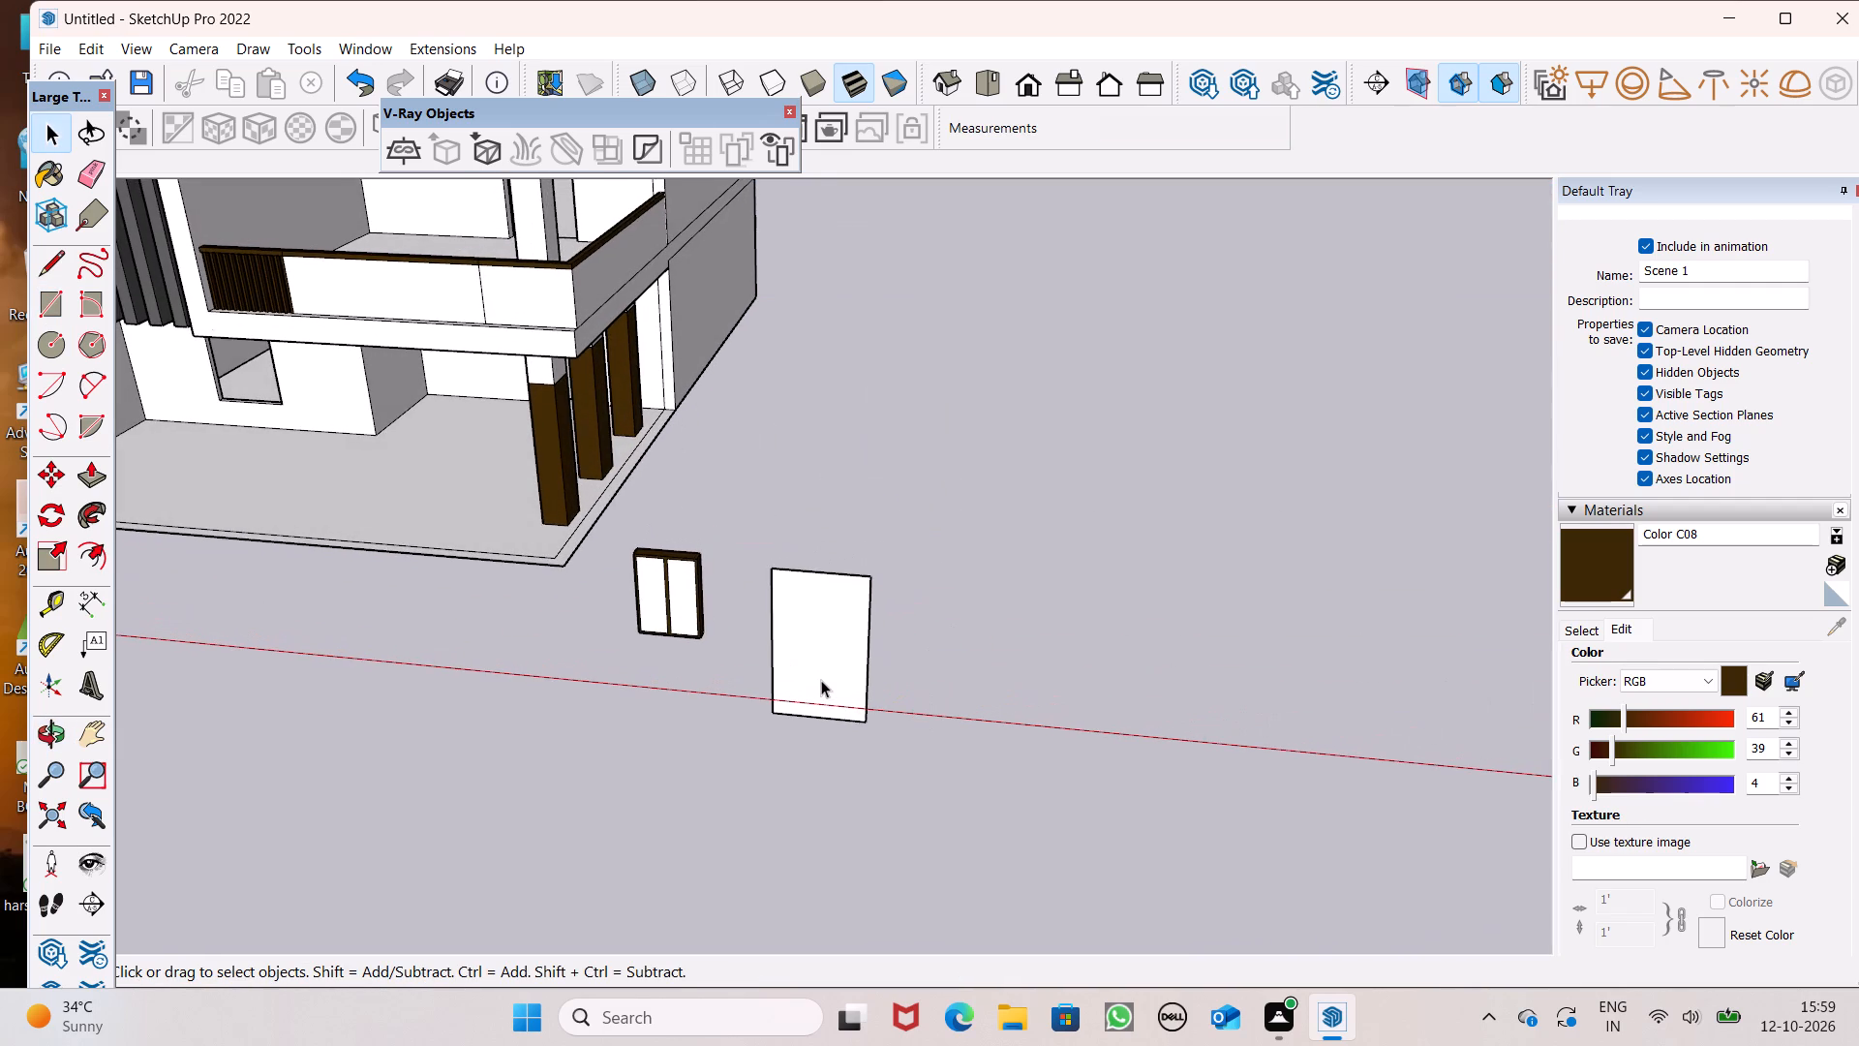
scroll(821, 680, up, 2)
double_click(820, 677)
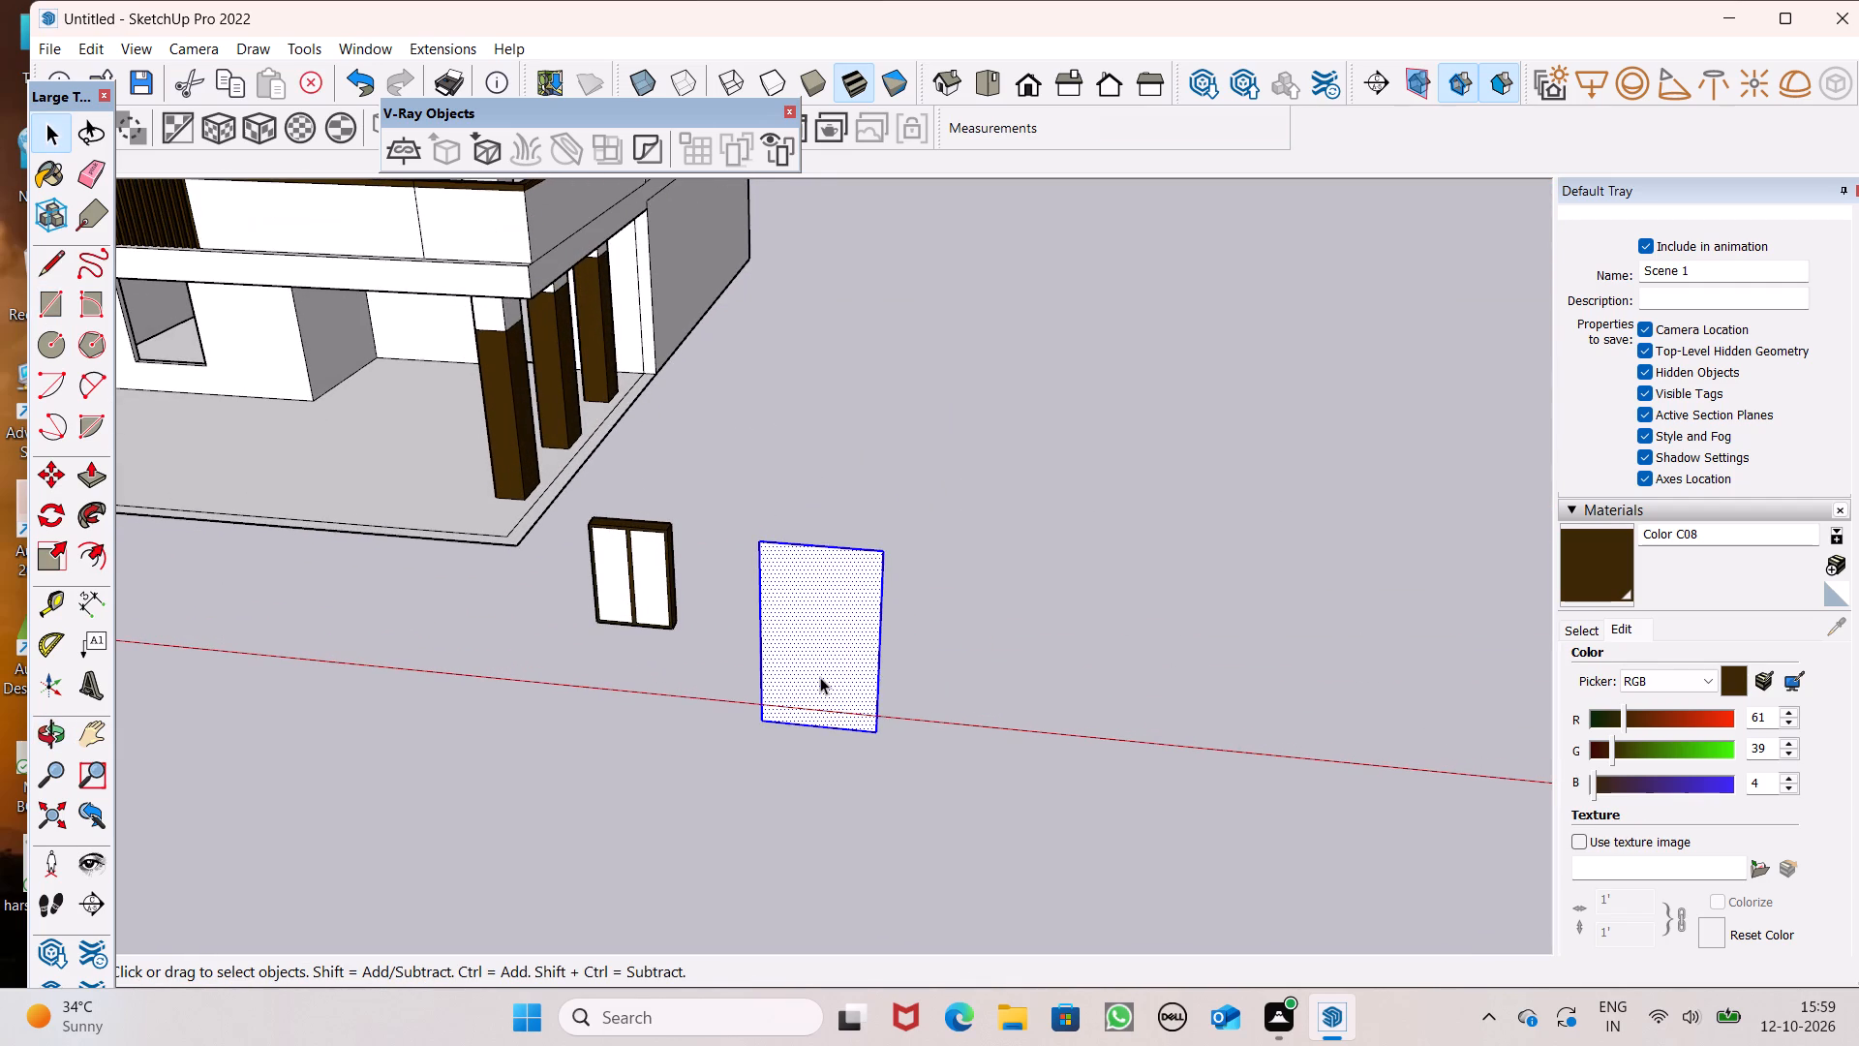
key(m)
key(Return)
drag(833, 677, 870, 625)
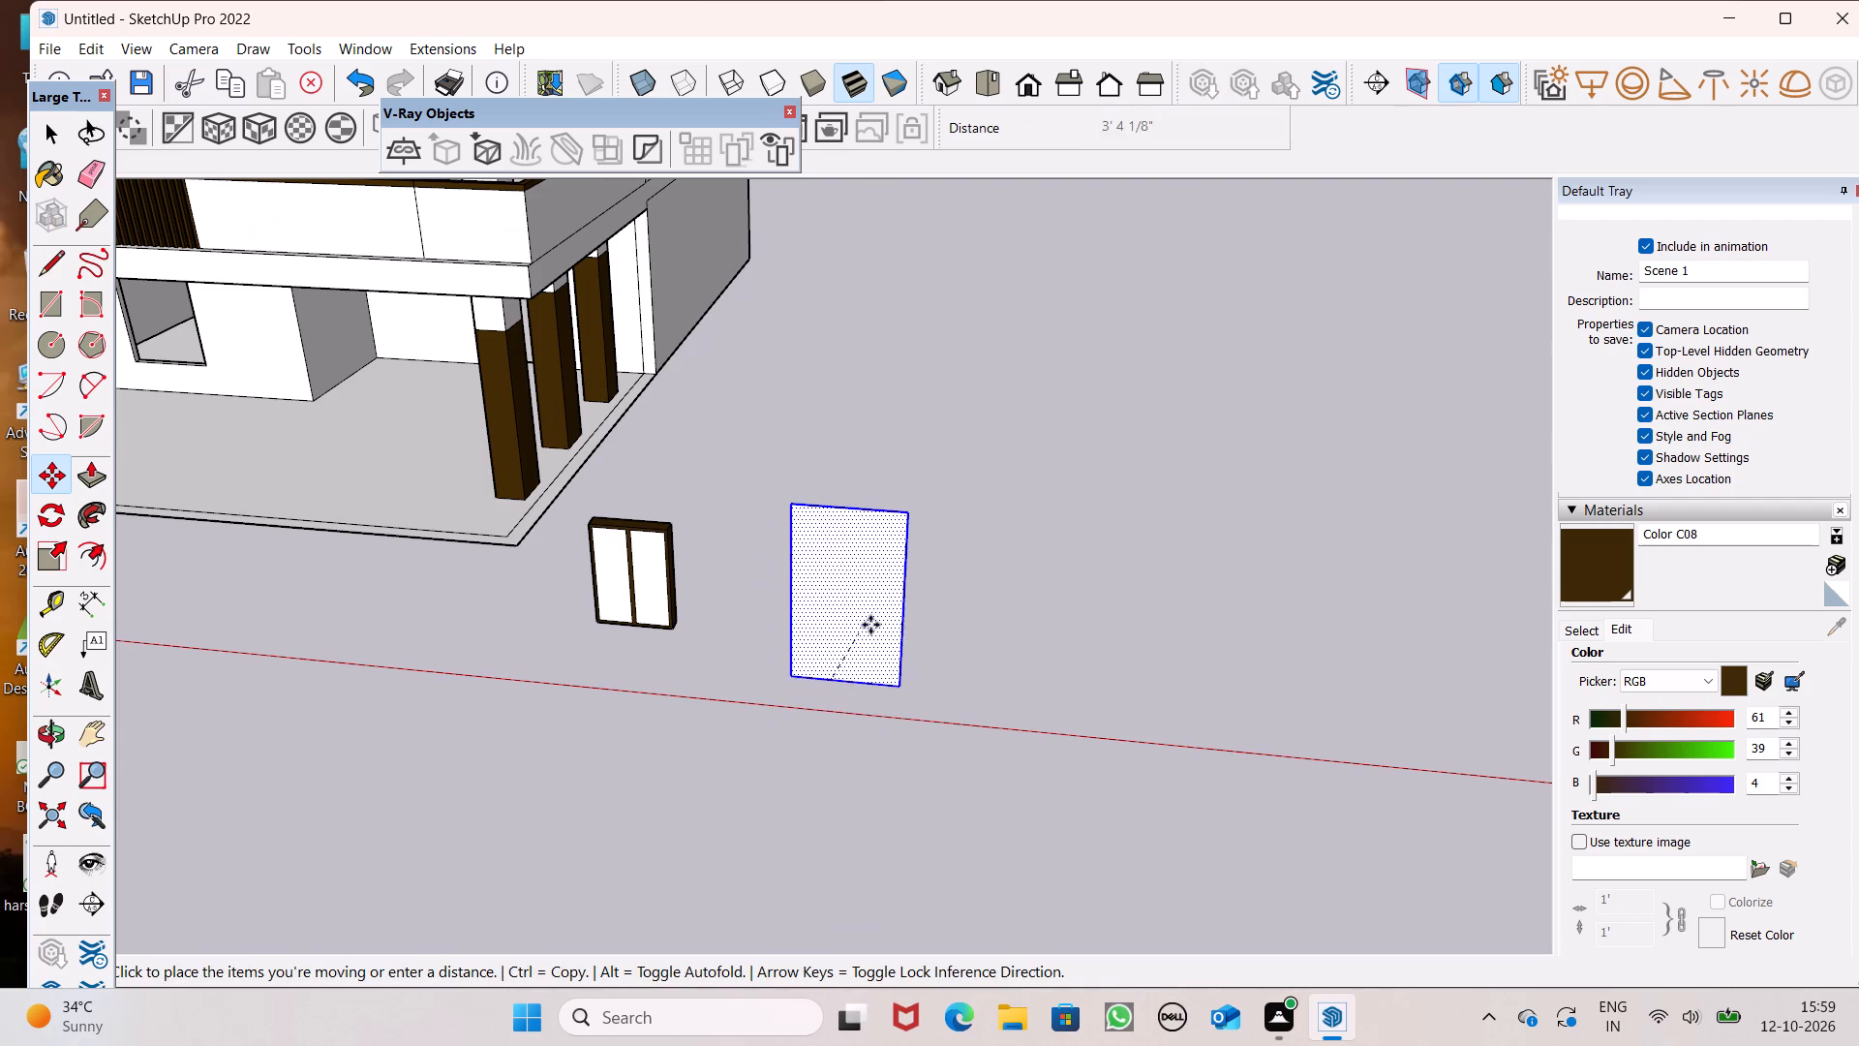
drag(870, 625, 872, 622)
key(space)
click(1073, 714)
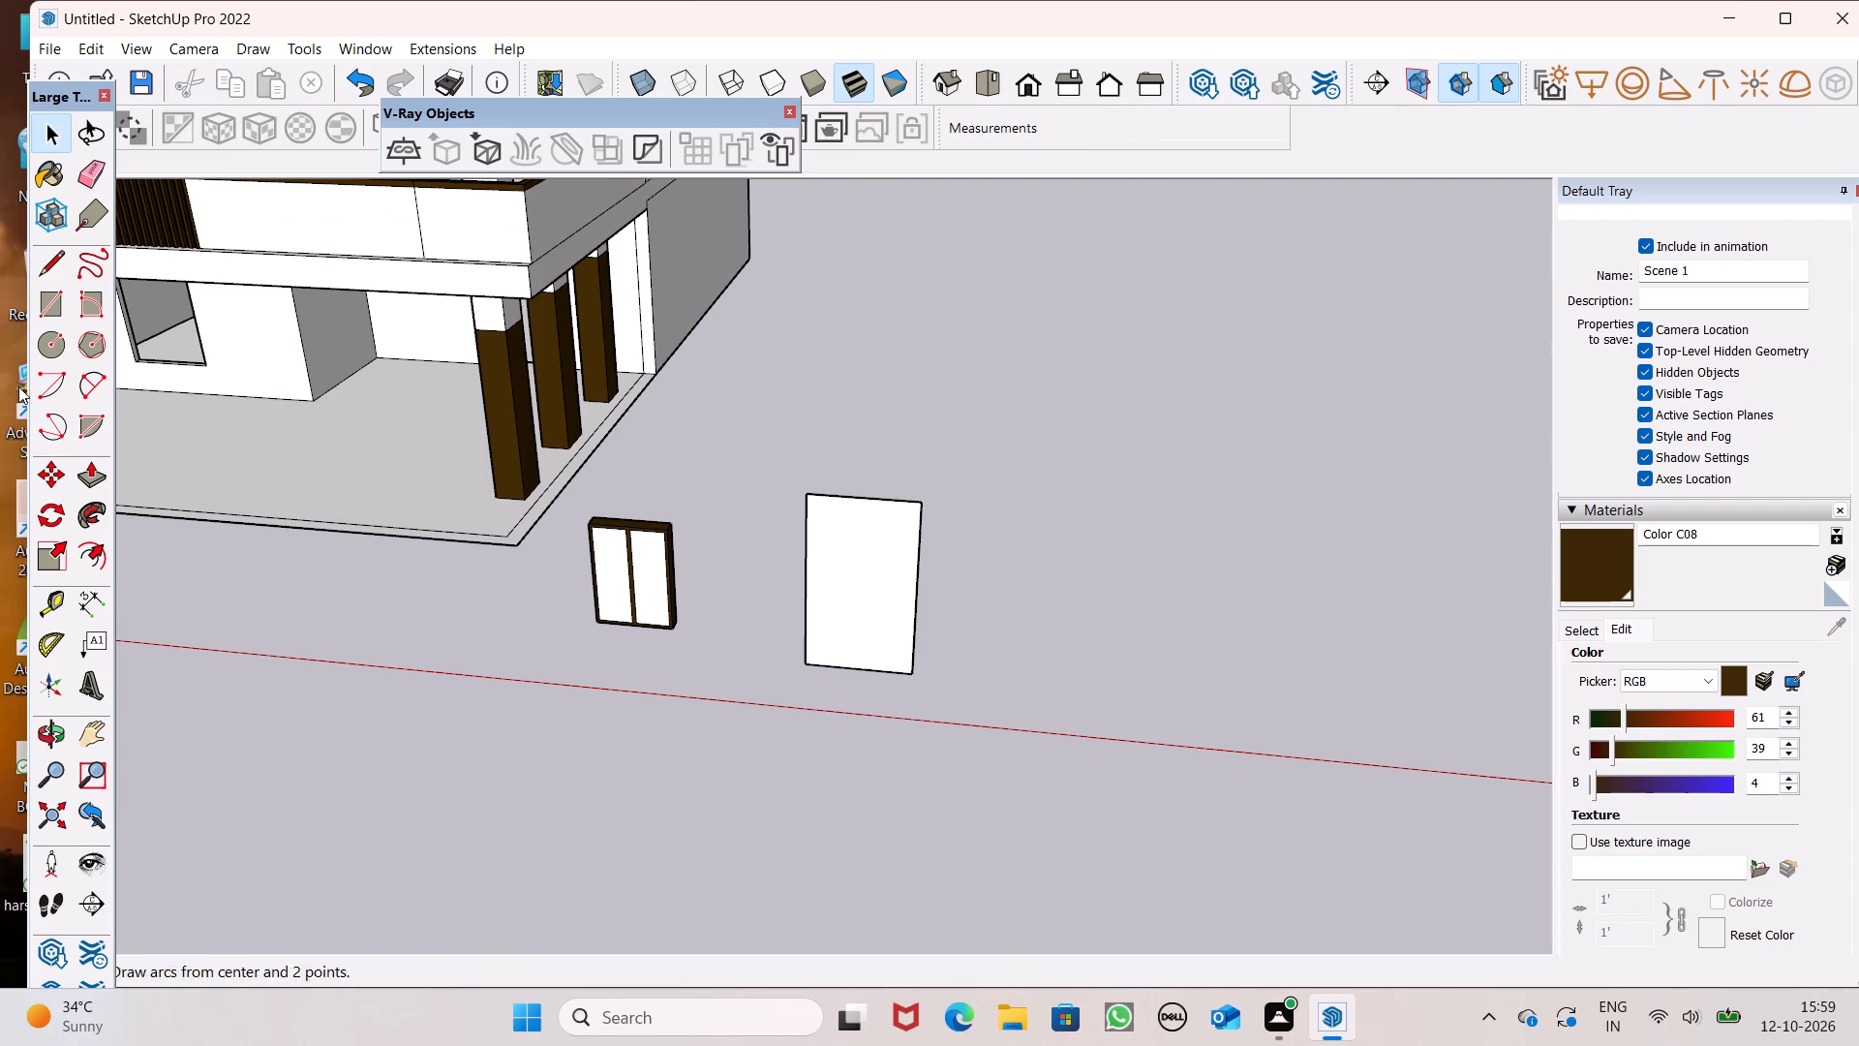
Offset the rectangle's outline inward to form a narrow frame border around its face.
click(93, 558)
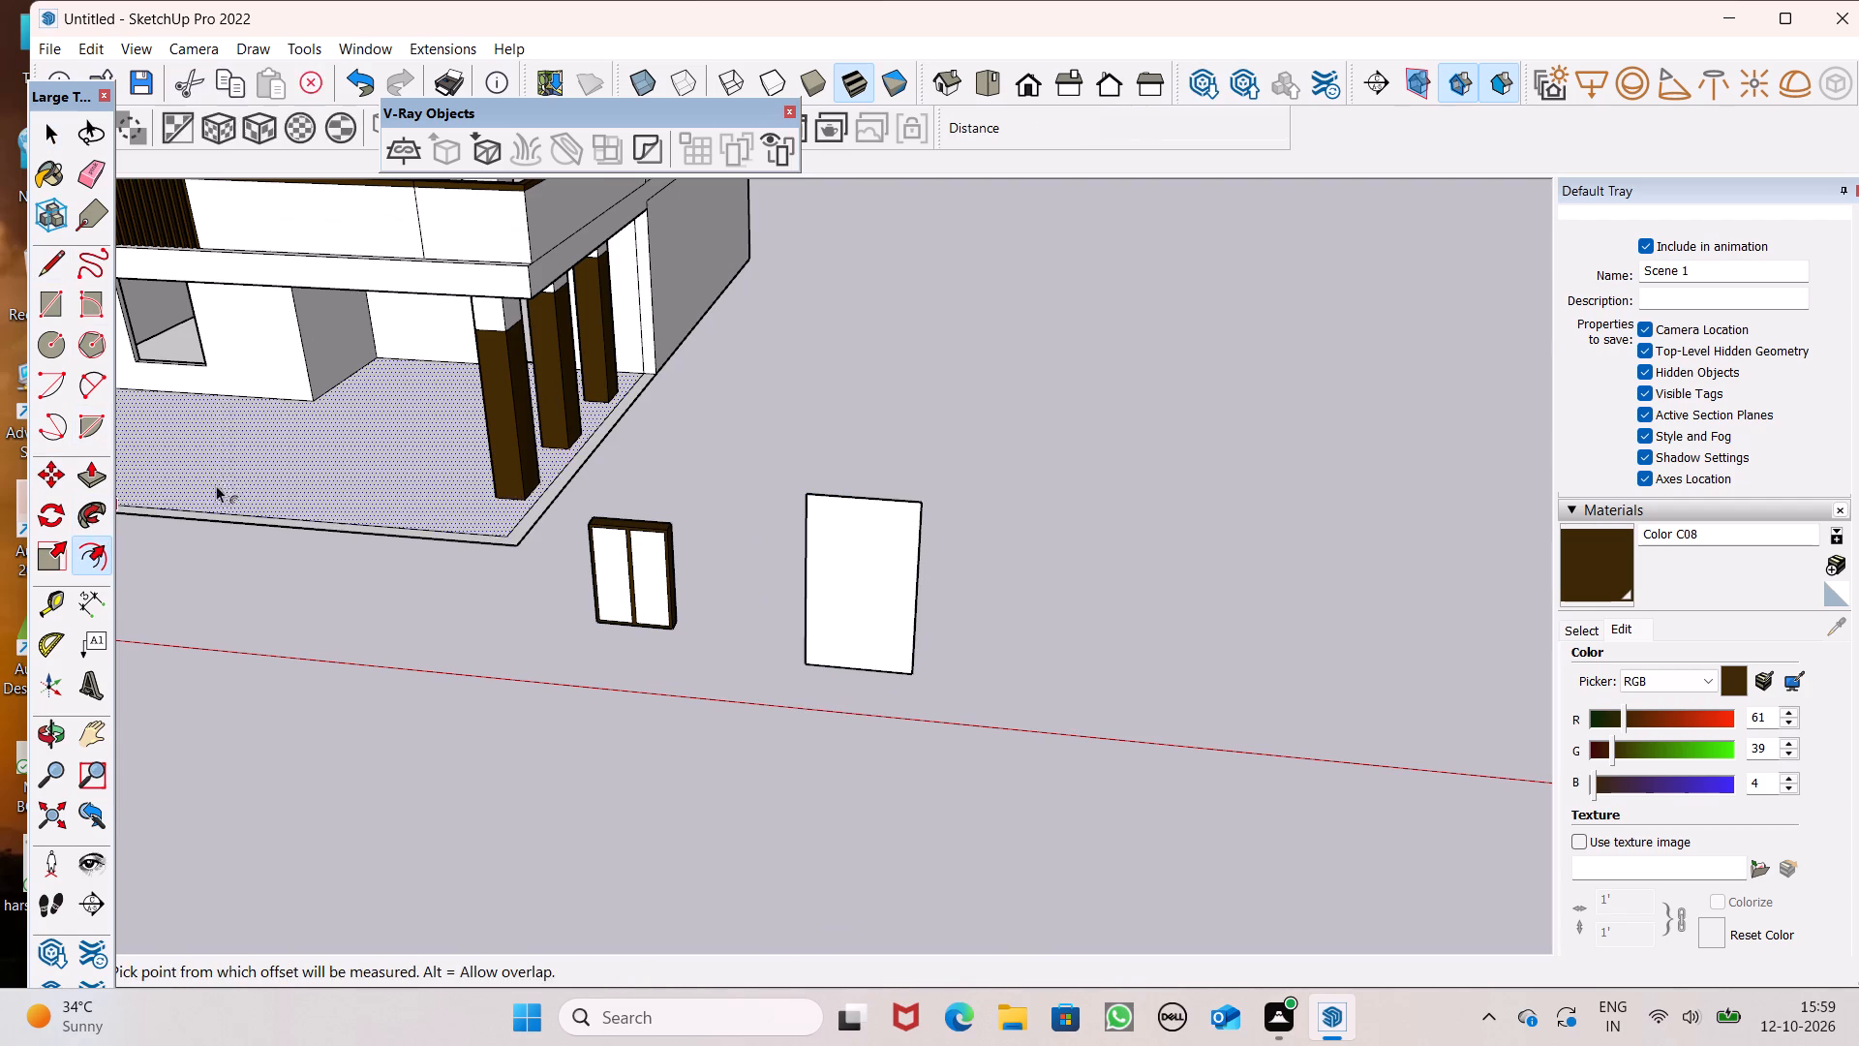
scroll(1205, 559, up, 5)
click(779, 496)
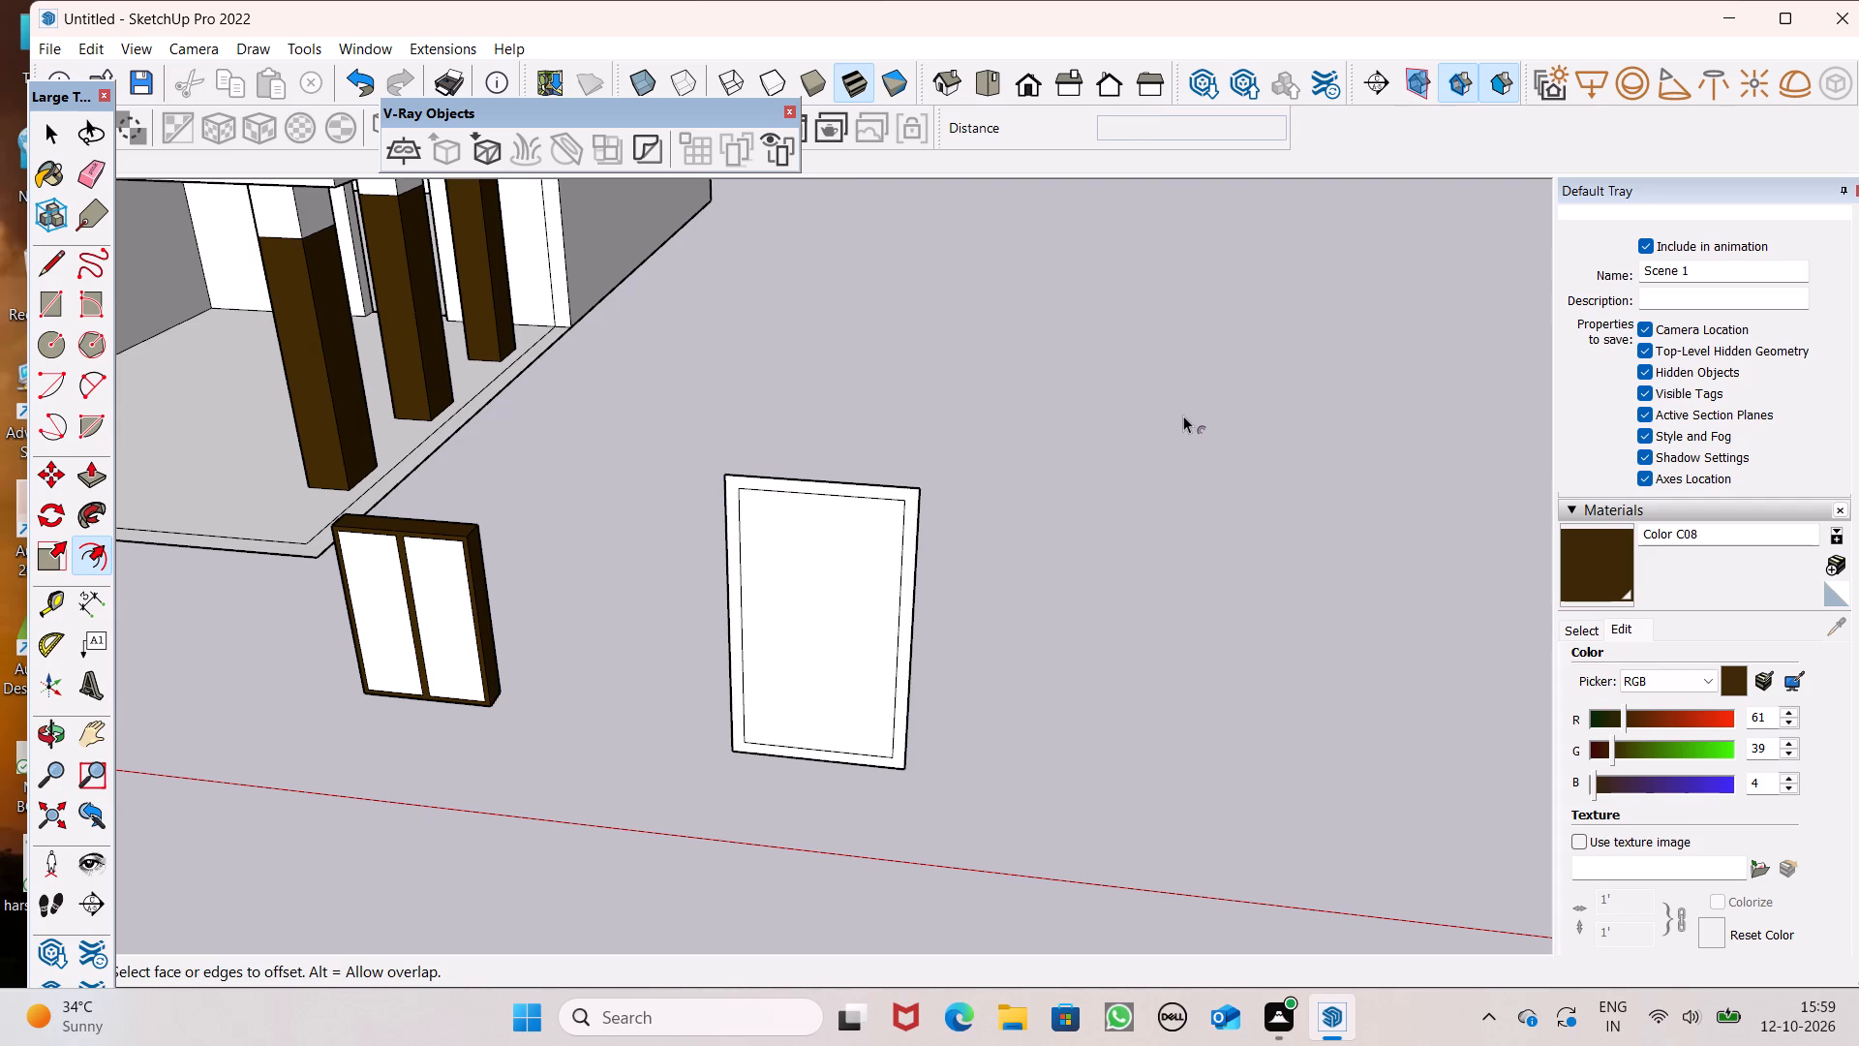
key(space)
scroll(1183, 415, down, 2)
middle_drag(1178, 490, 931, 578)
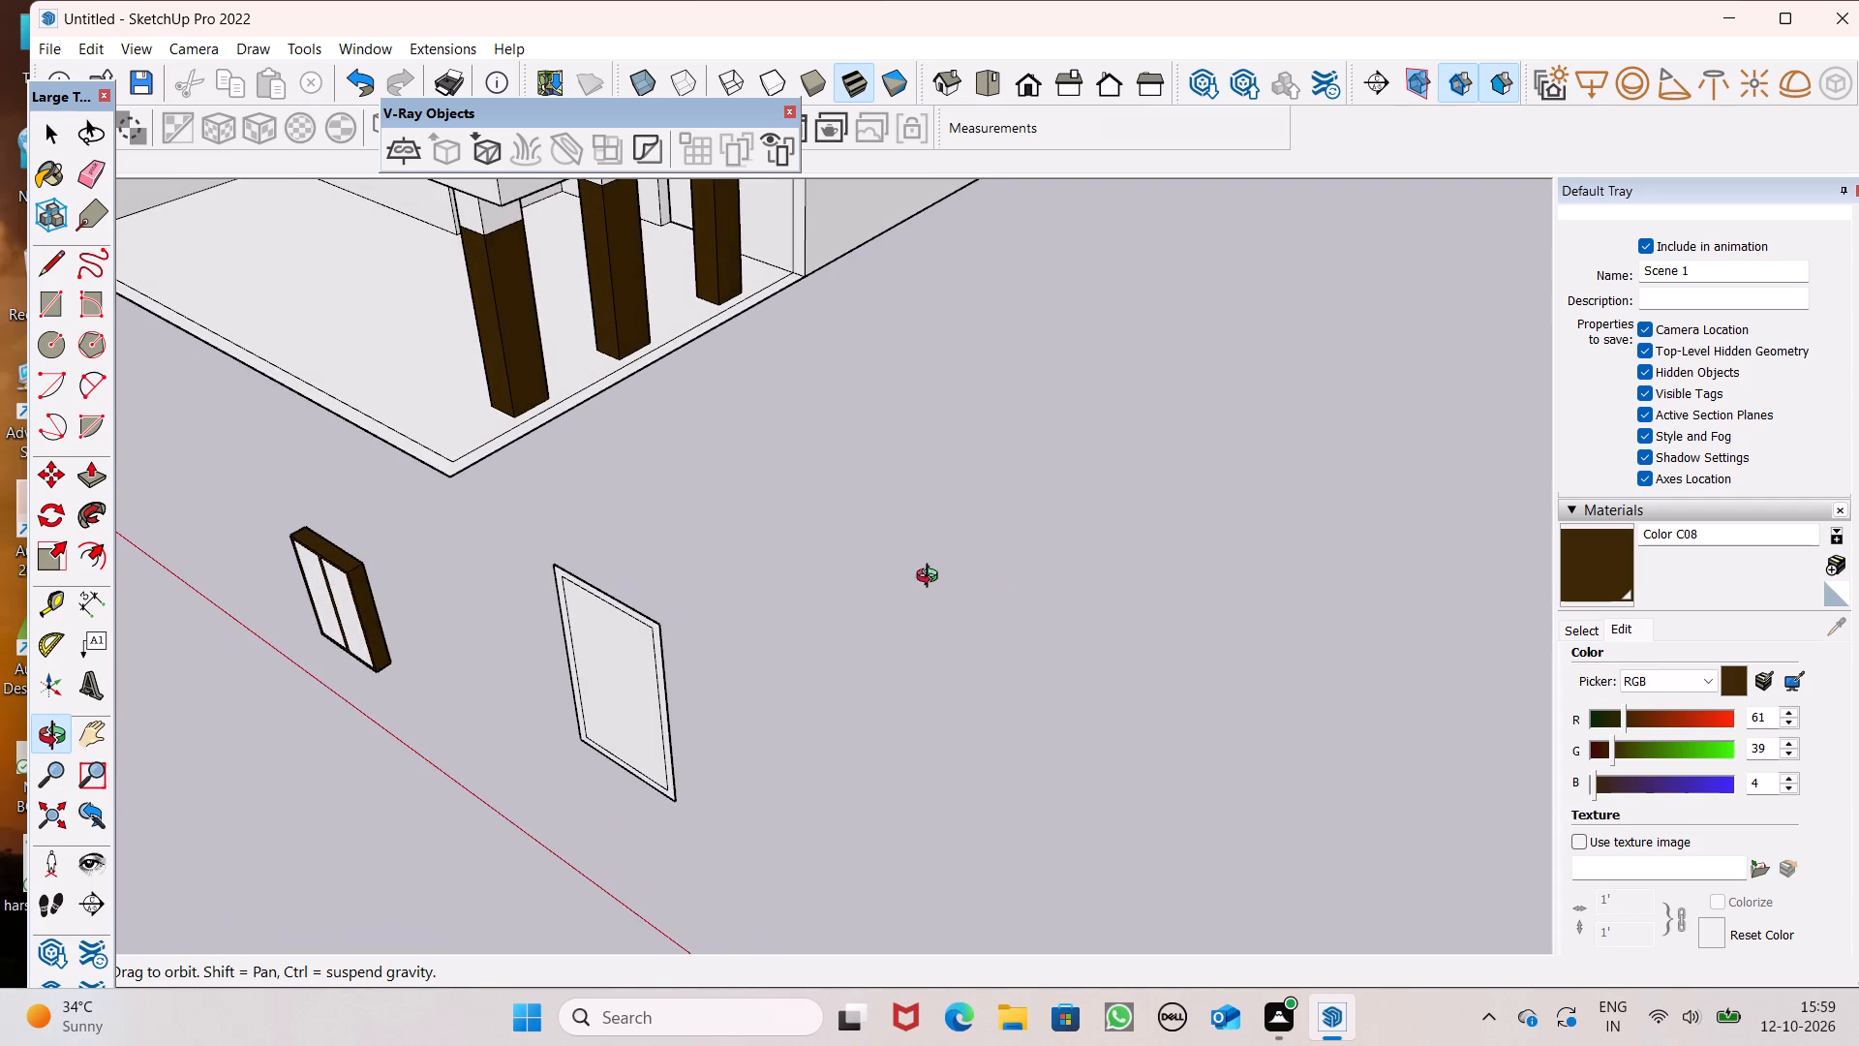
Extrude the narrow frame border of the 4' by 7' panel 6" deep.
middle_drag(931, 578, 931, 577)
click(83, 472)
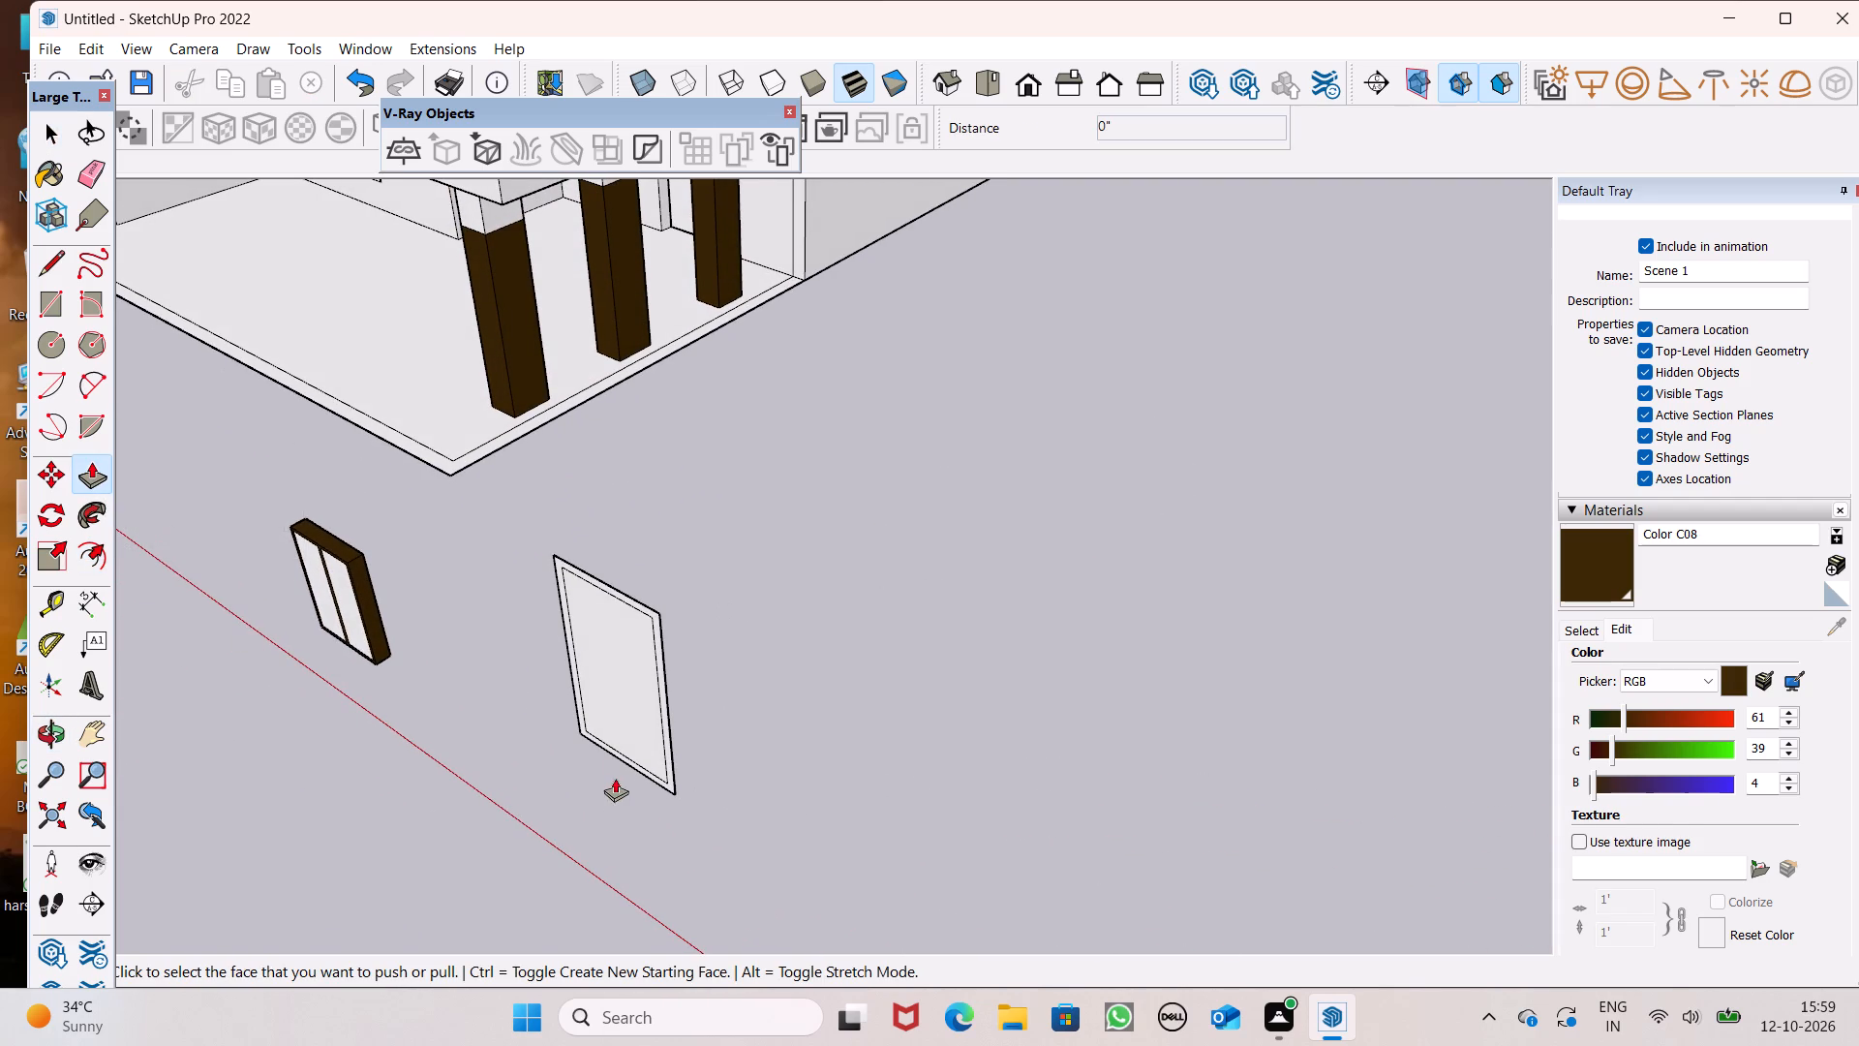
scroll(620, 759, up, 6)
middle_drag(692, 811, 657, 823)
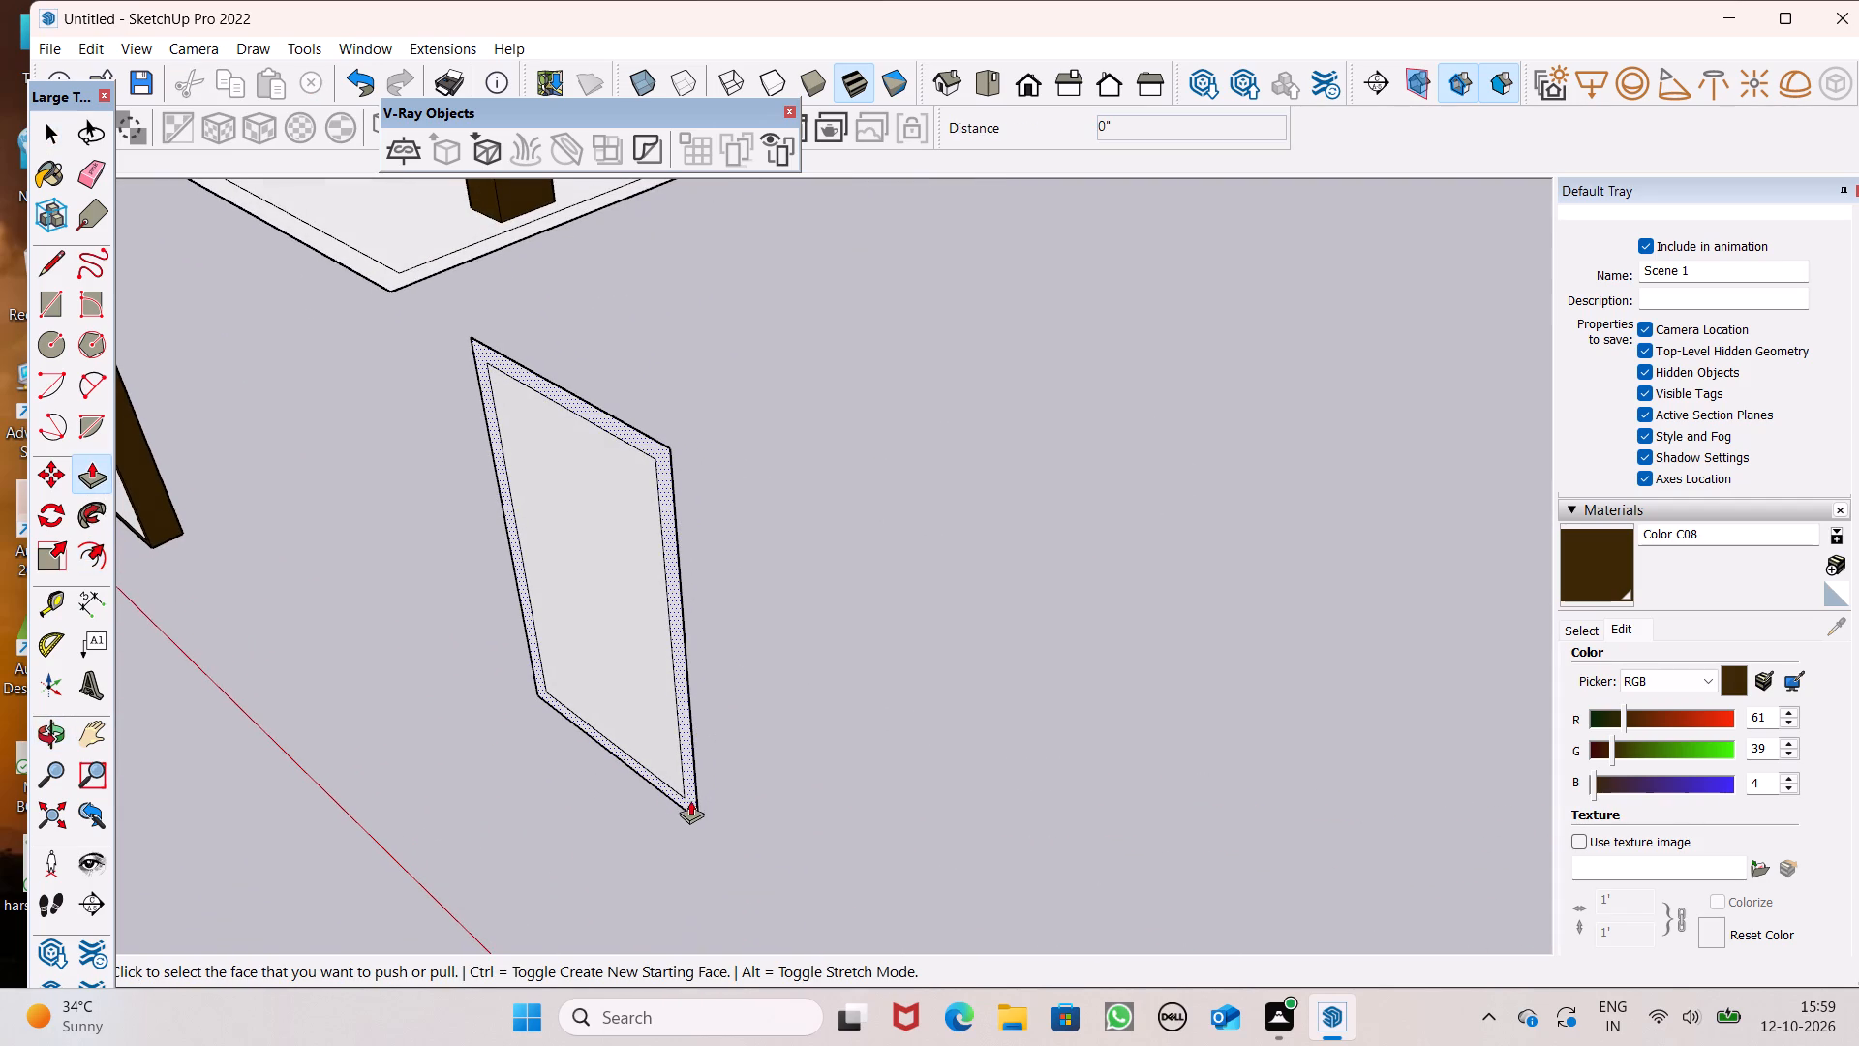
drag(683, 799, 712, 785)
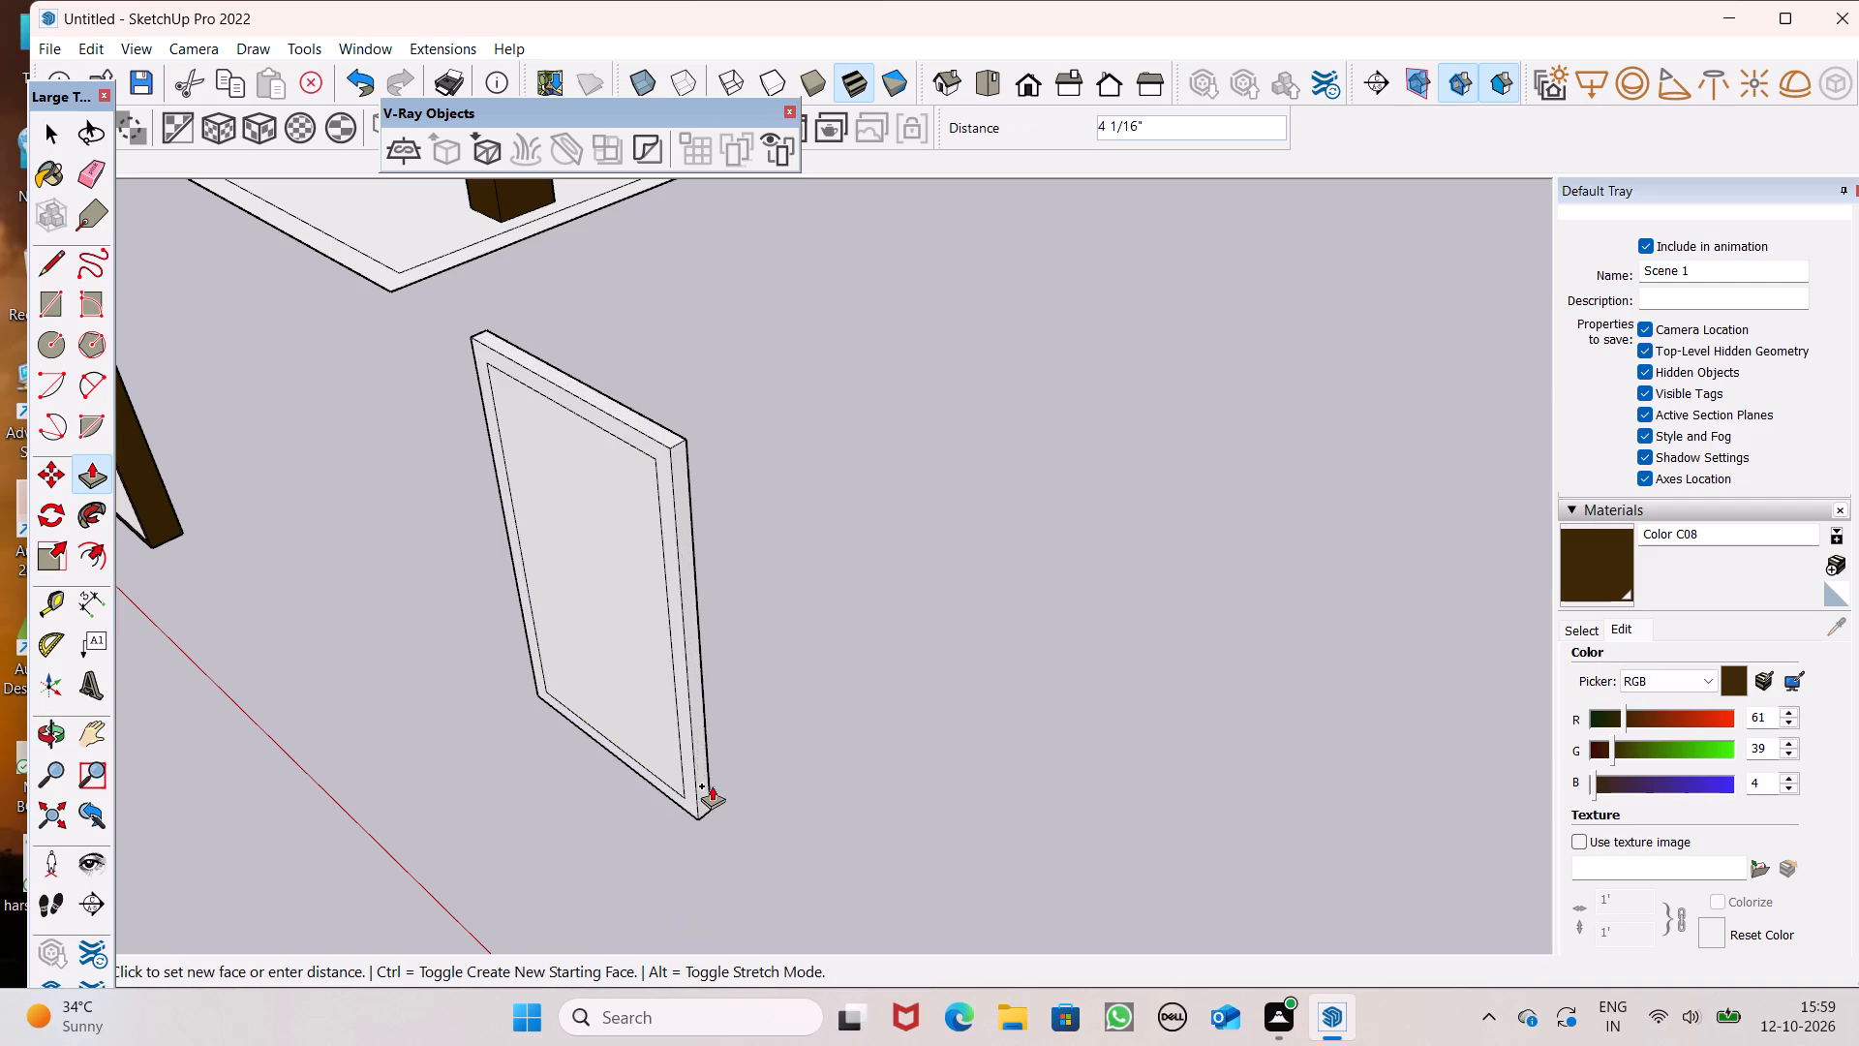
drag(712, 785, 713, 784)
key(6)
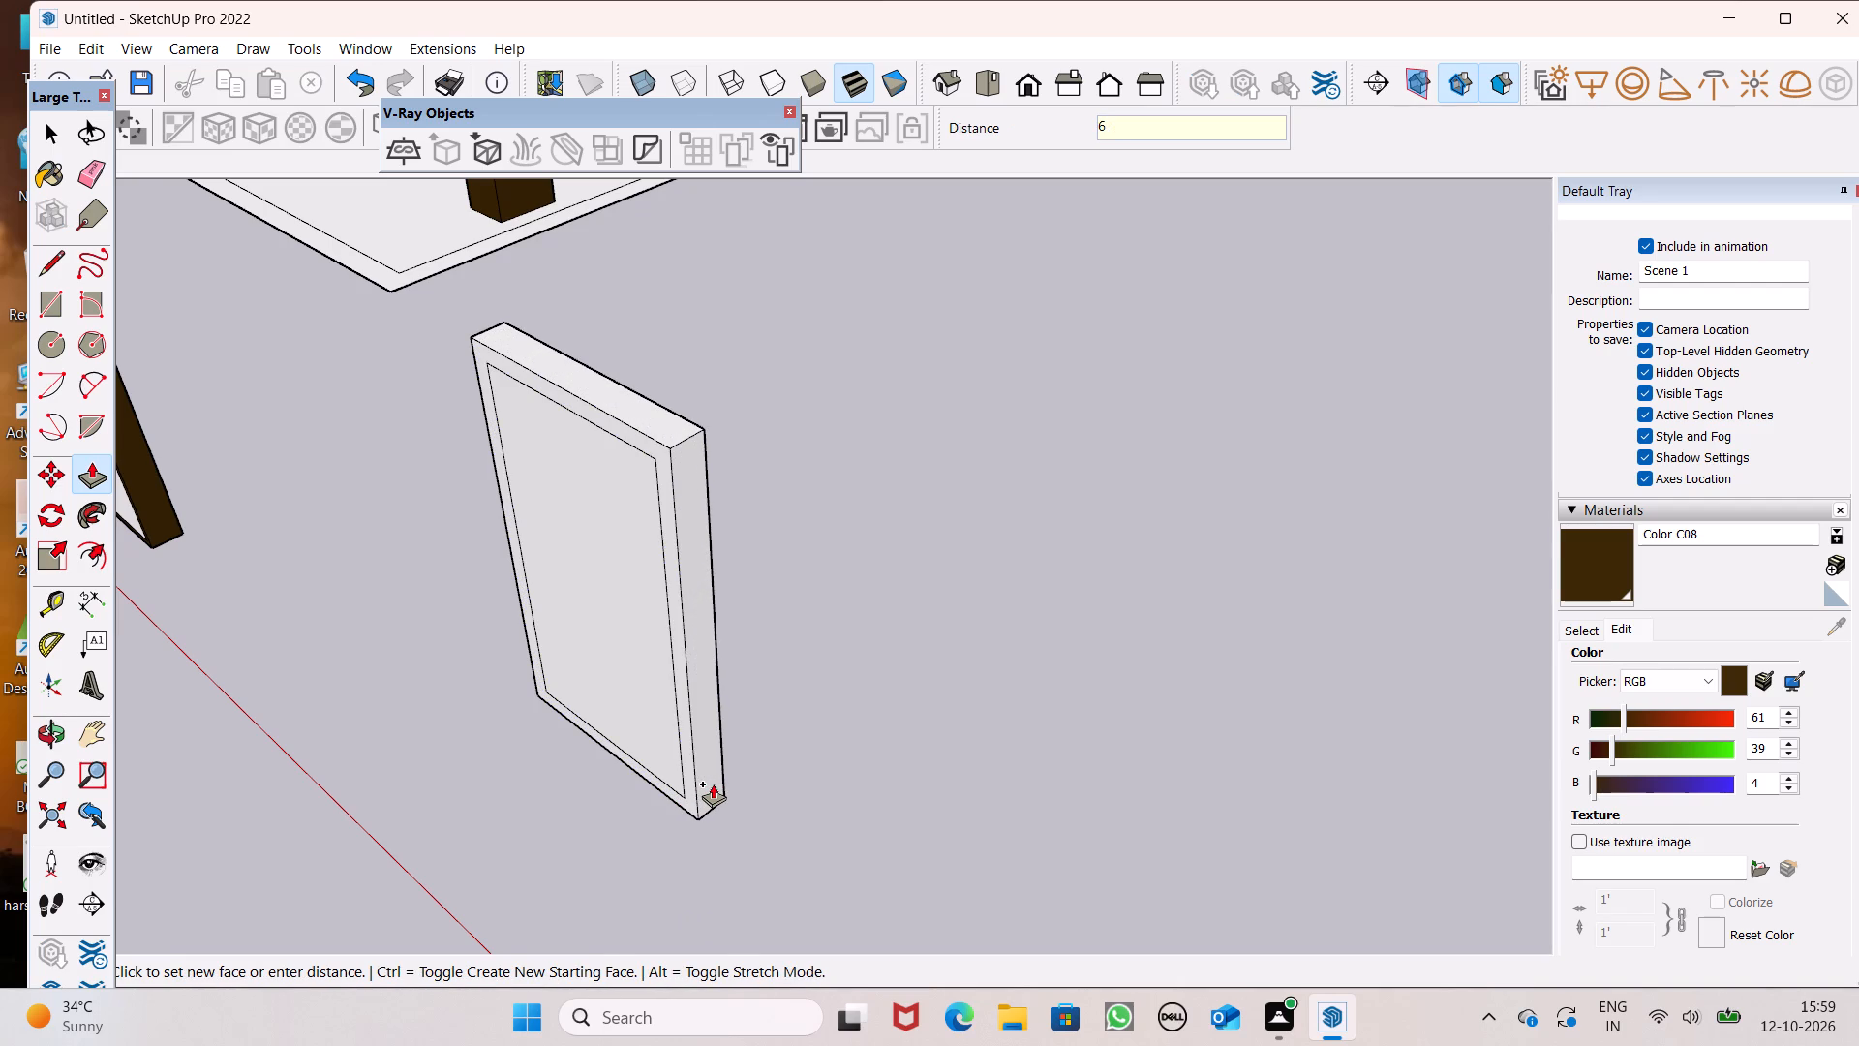
drag(713, 784, 713, 782)
key(shift+quotedbl)
key(Return)
Pull the frame border out 2" on the panel's opposite, flush side so the infill sits recessed there.
middle_drag(804, 700, 829, 688)
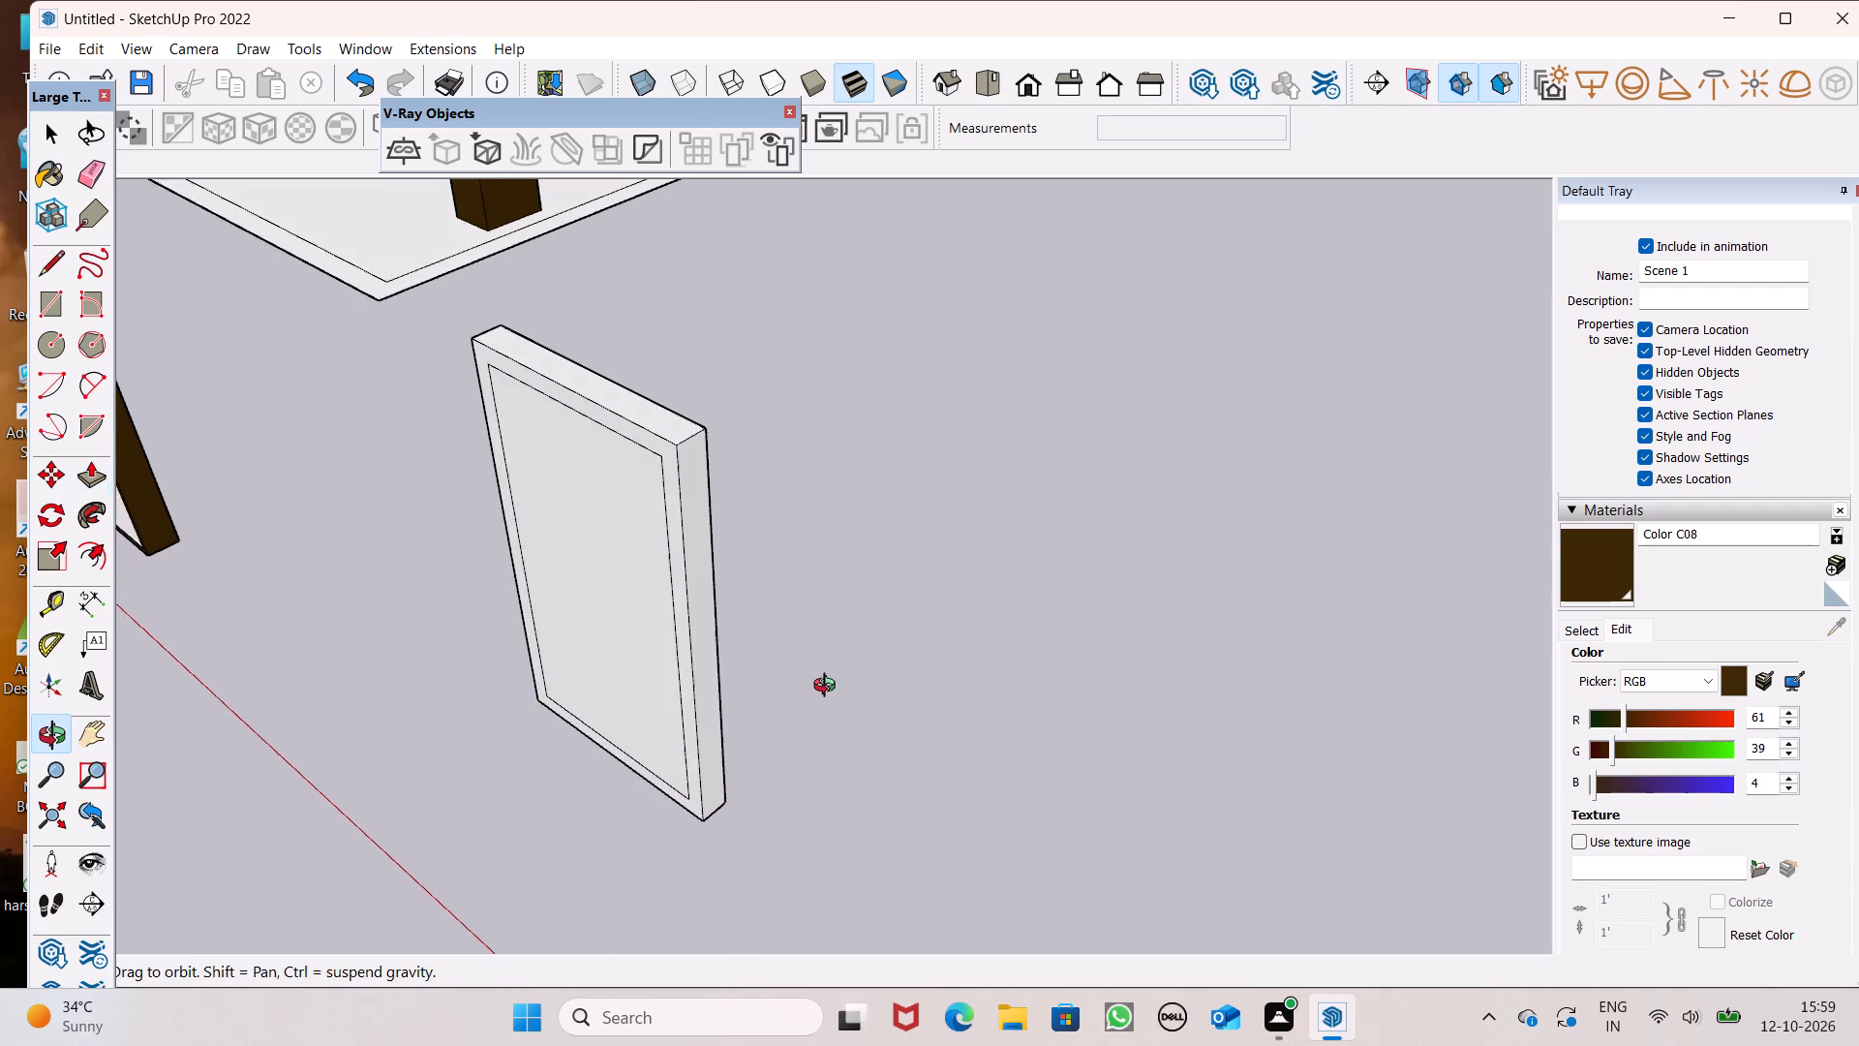
middle_drag(829, 688, 865, 668)
scroll(865, 668, up, 1)
scroll(692, 801, up, 2)
scroll(898, 554, down, 4)
middle_drag(860, 709, 964, 681)
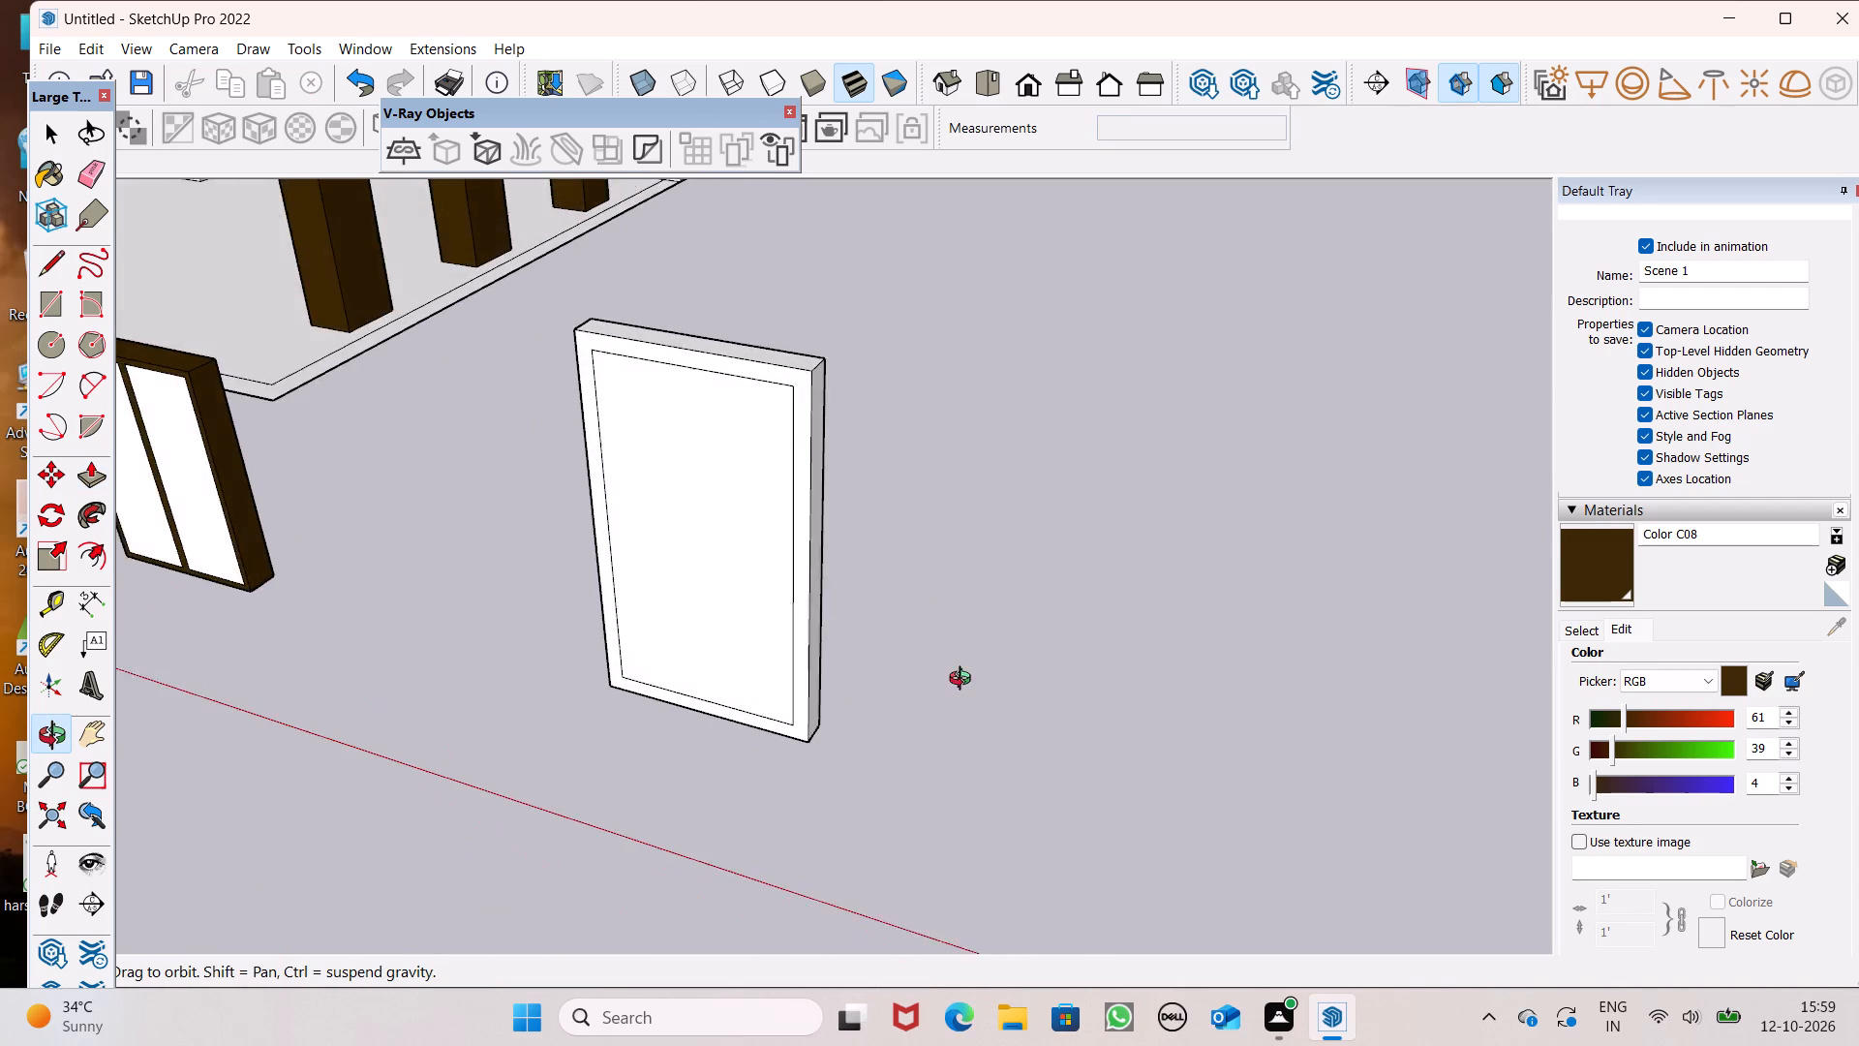
middle_drag(964, 681, 1045, 645)
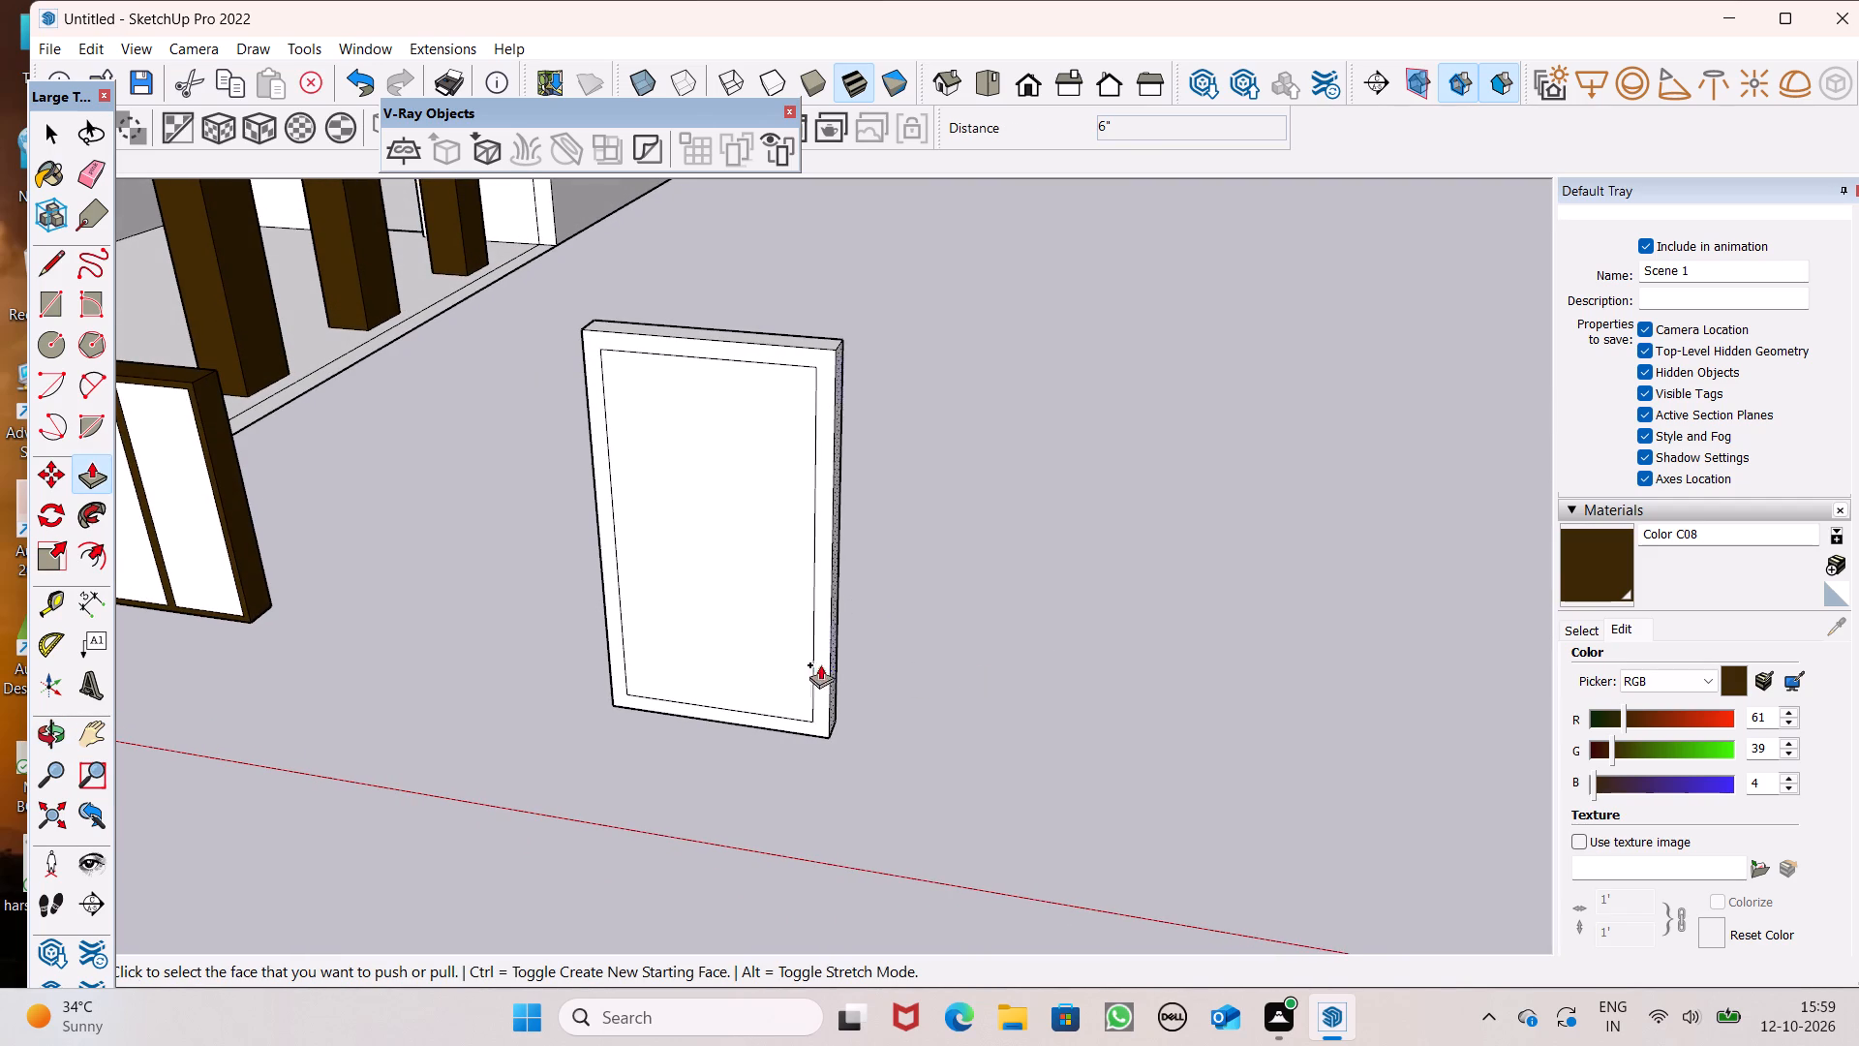
scroll(797, 715, up, 3)
drag(827, 725, 827, 734)
scroll(1070, 594, down, 3)
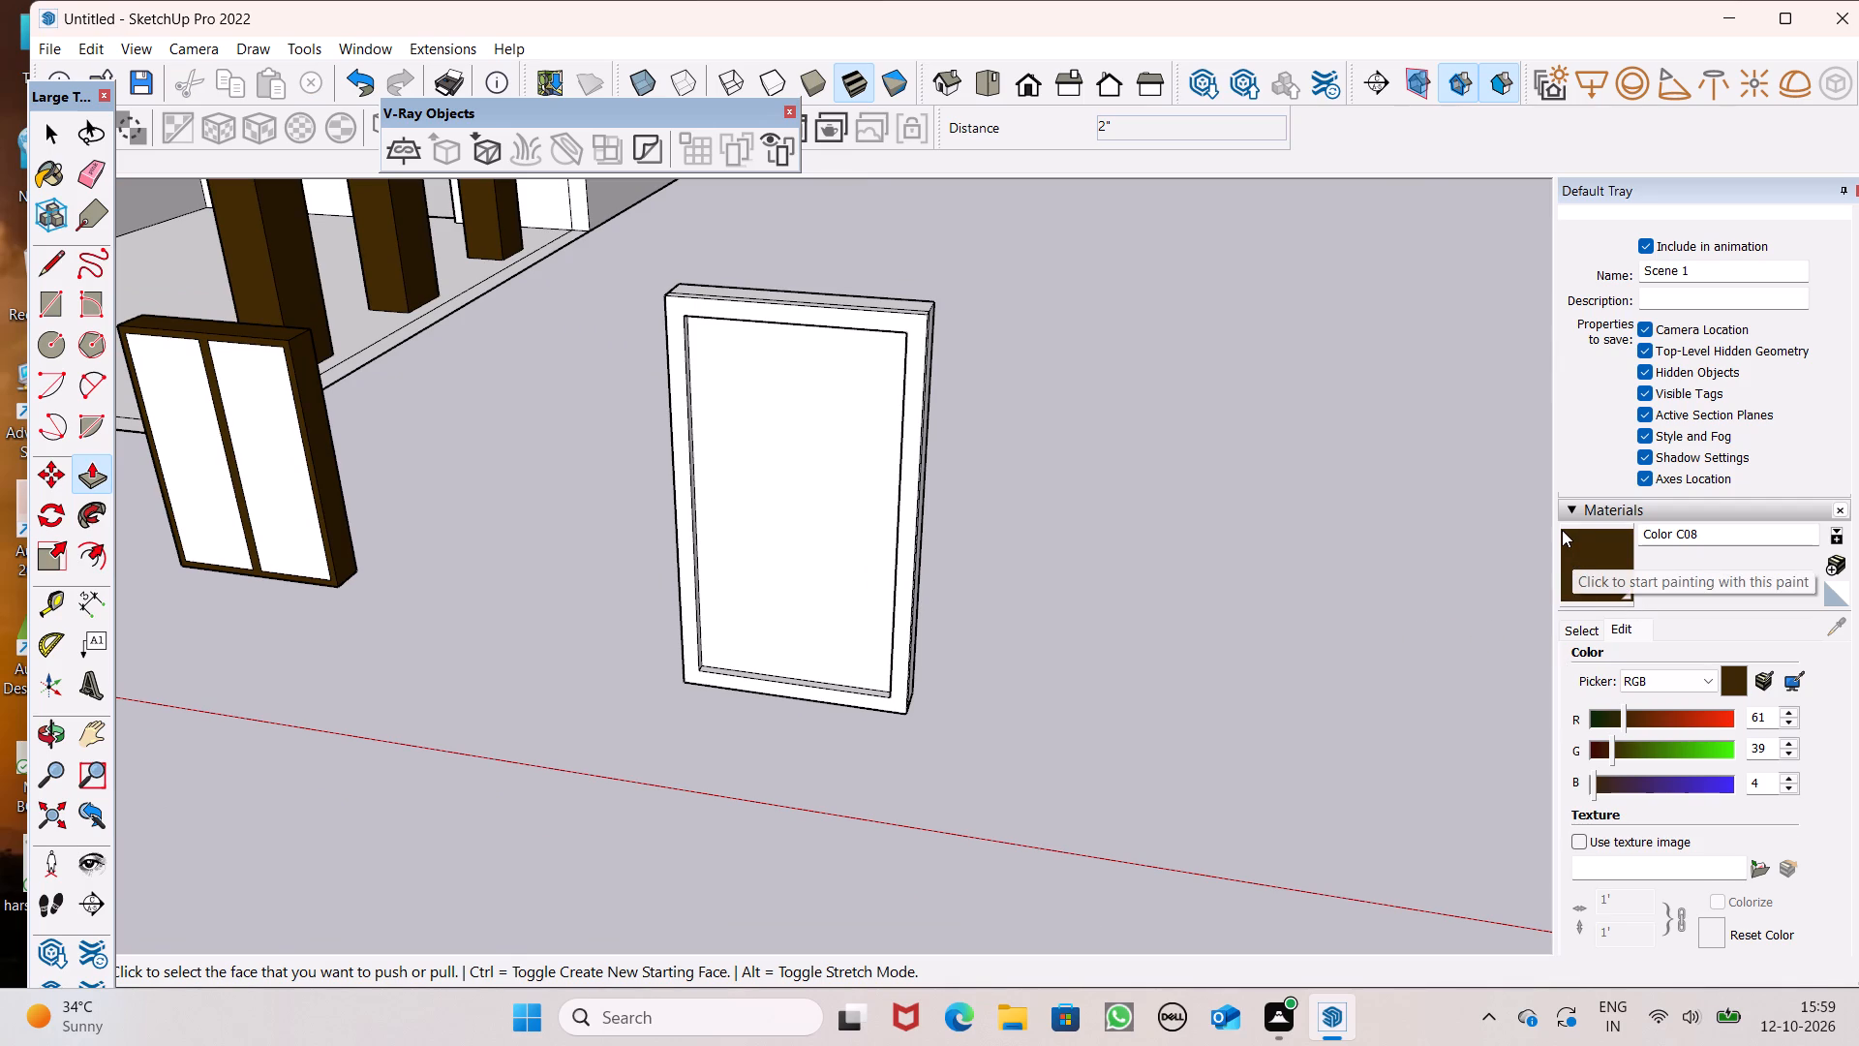
Examine the framed panel and the loose window against the whole building from a distance and several angles.
key(space)
scroll(1560, 528, down, 7)
scroll(1295, 583, down, 7)
scroll(1140, 535, down, 2)
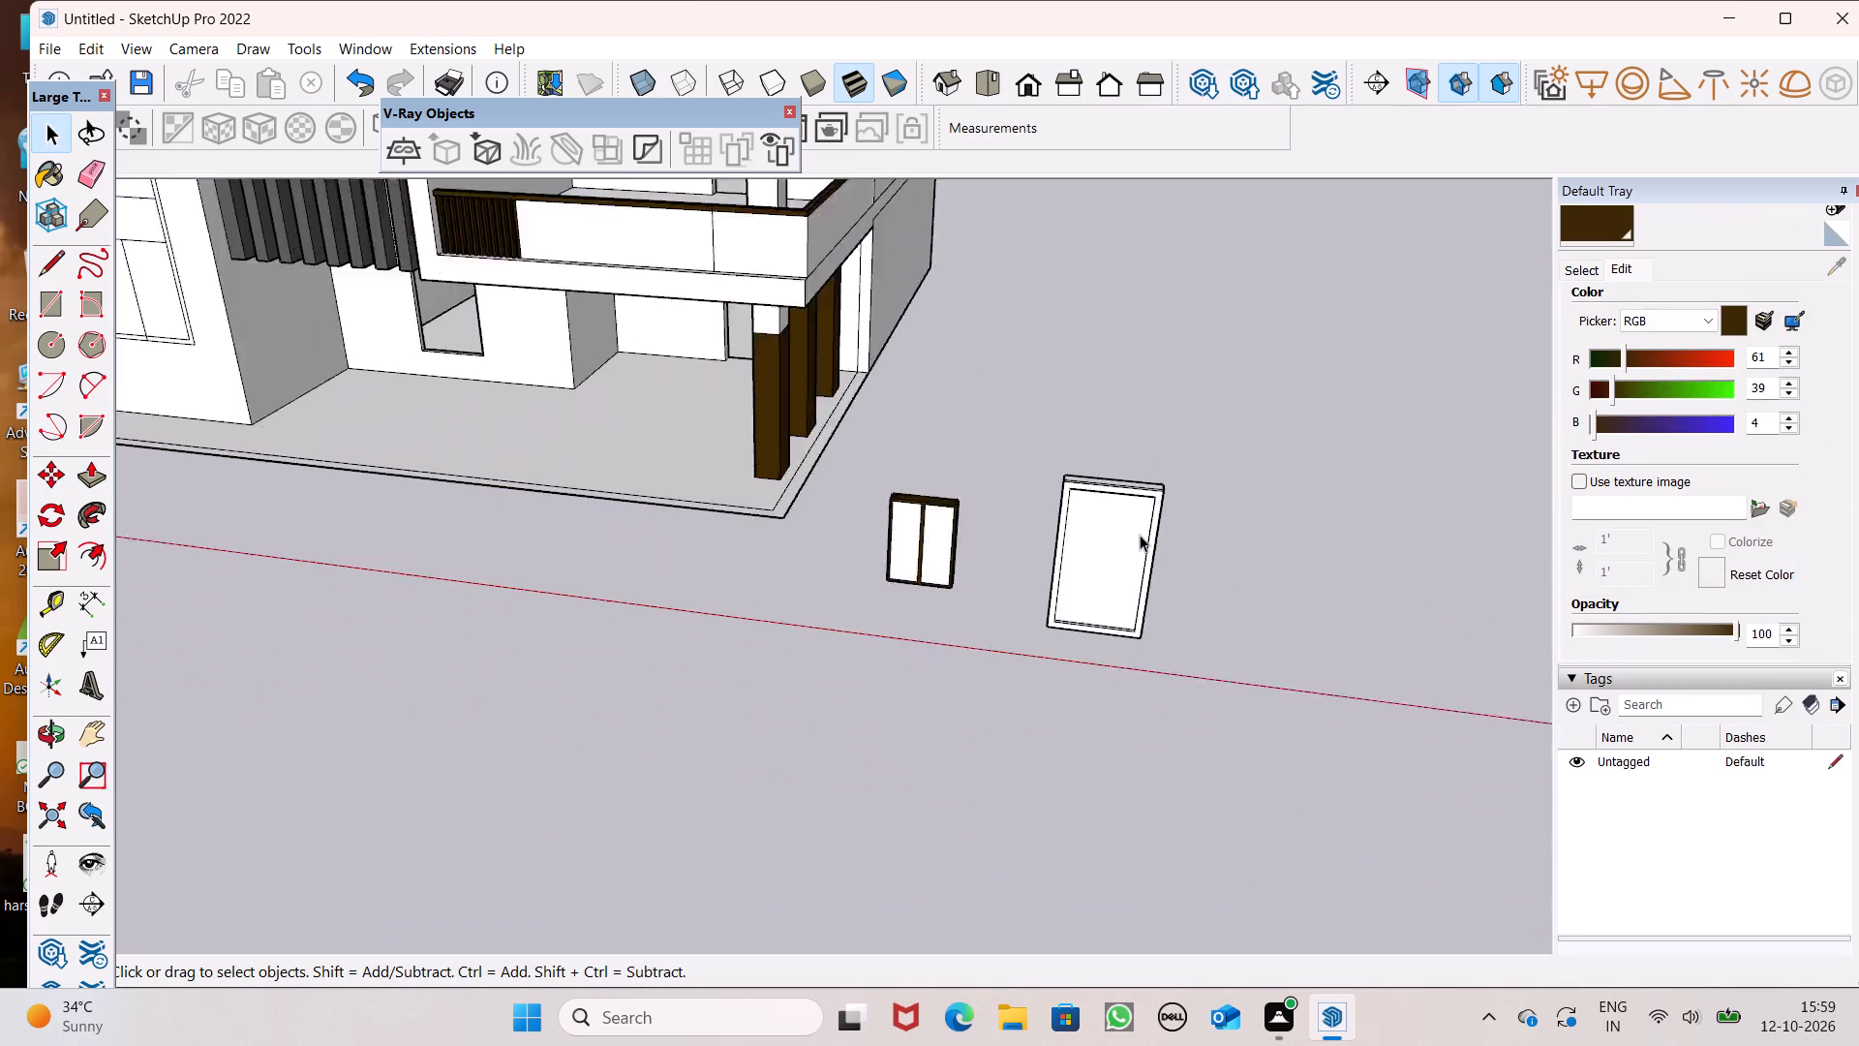
scroll(1140, 535, down, 11)
scroll(1204, 466, down, 6)
middle_drag(1195, 490, 685, 556)
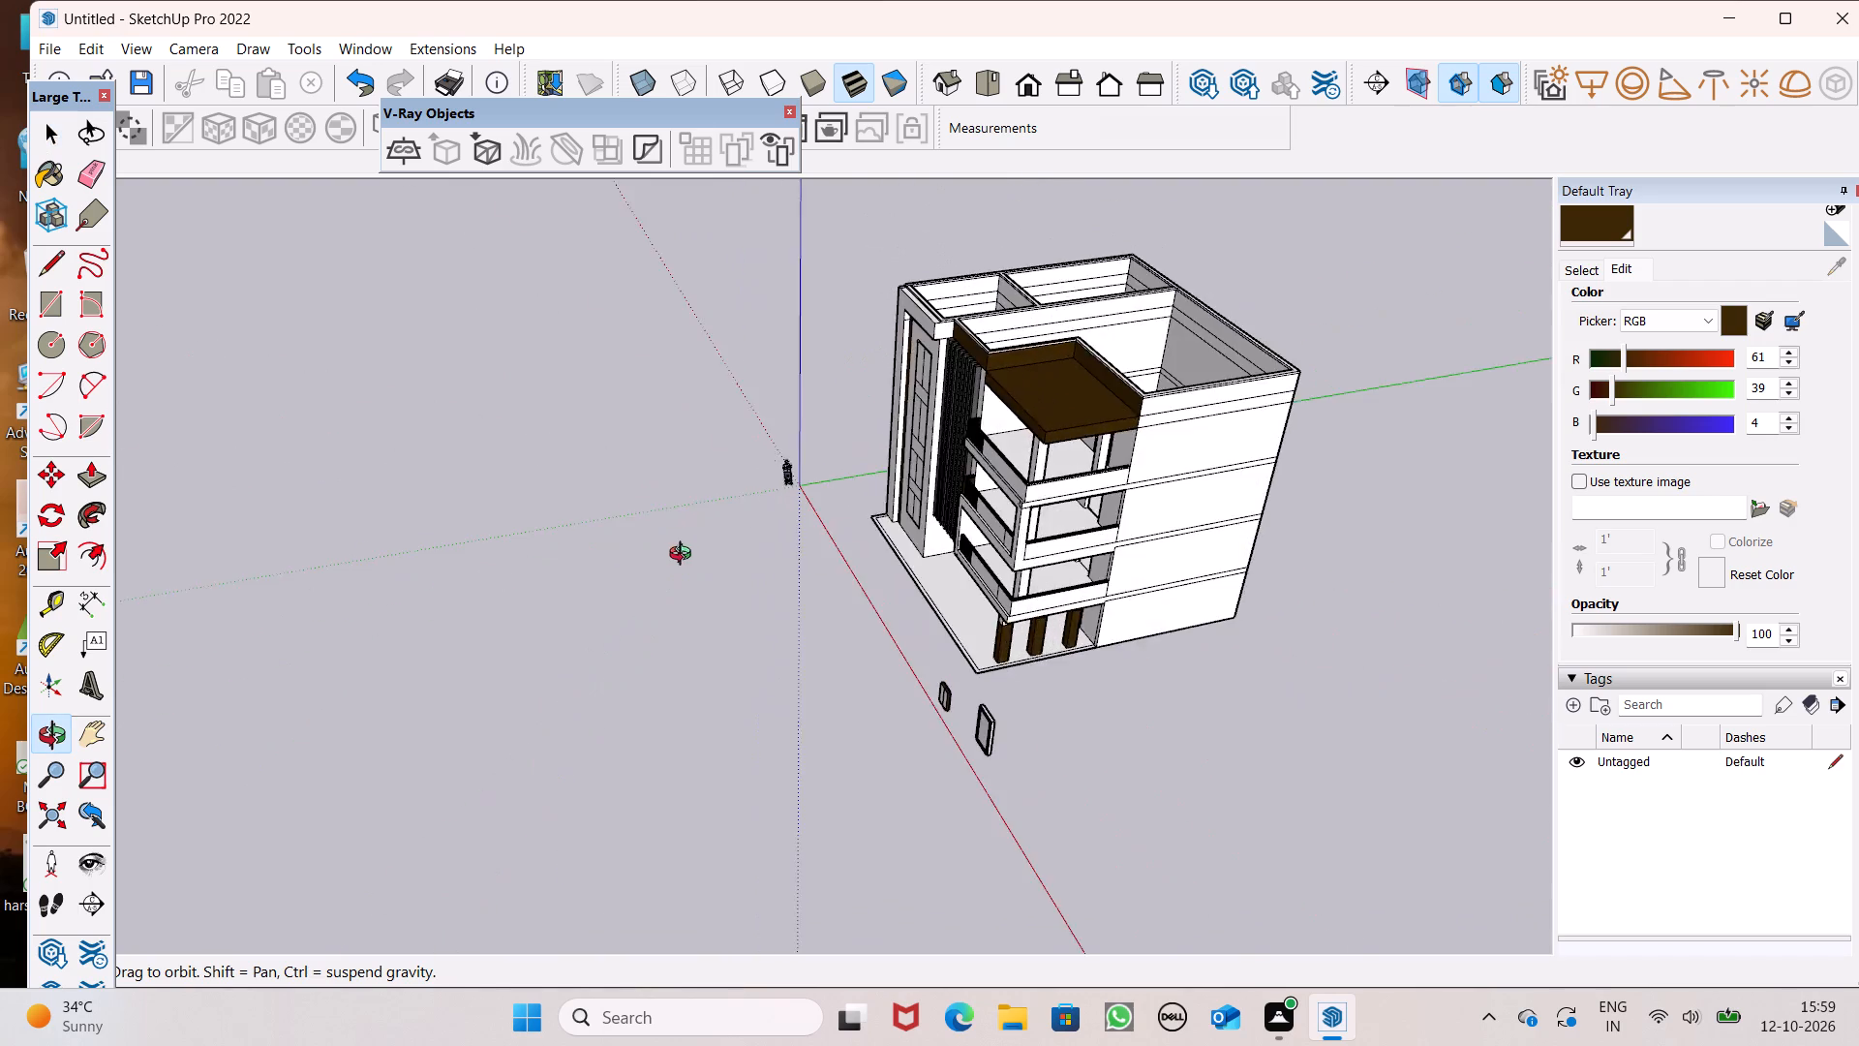
middle_drag(685, 556, 1297, 443)
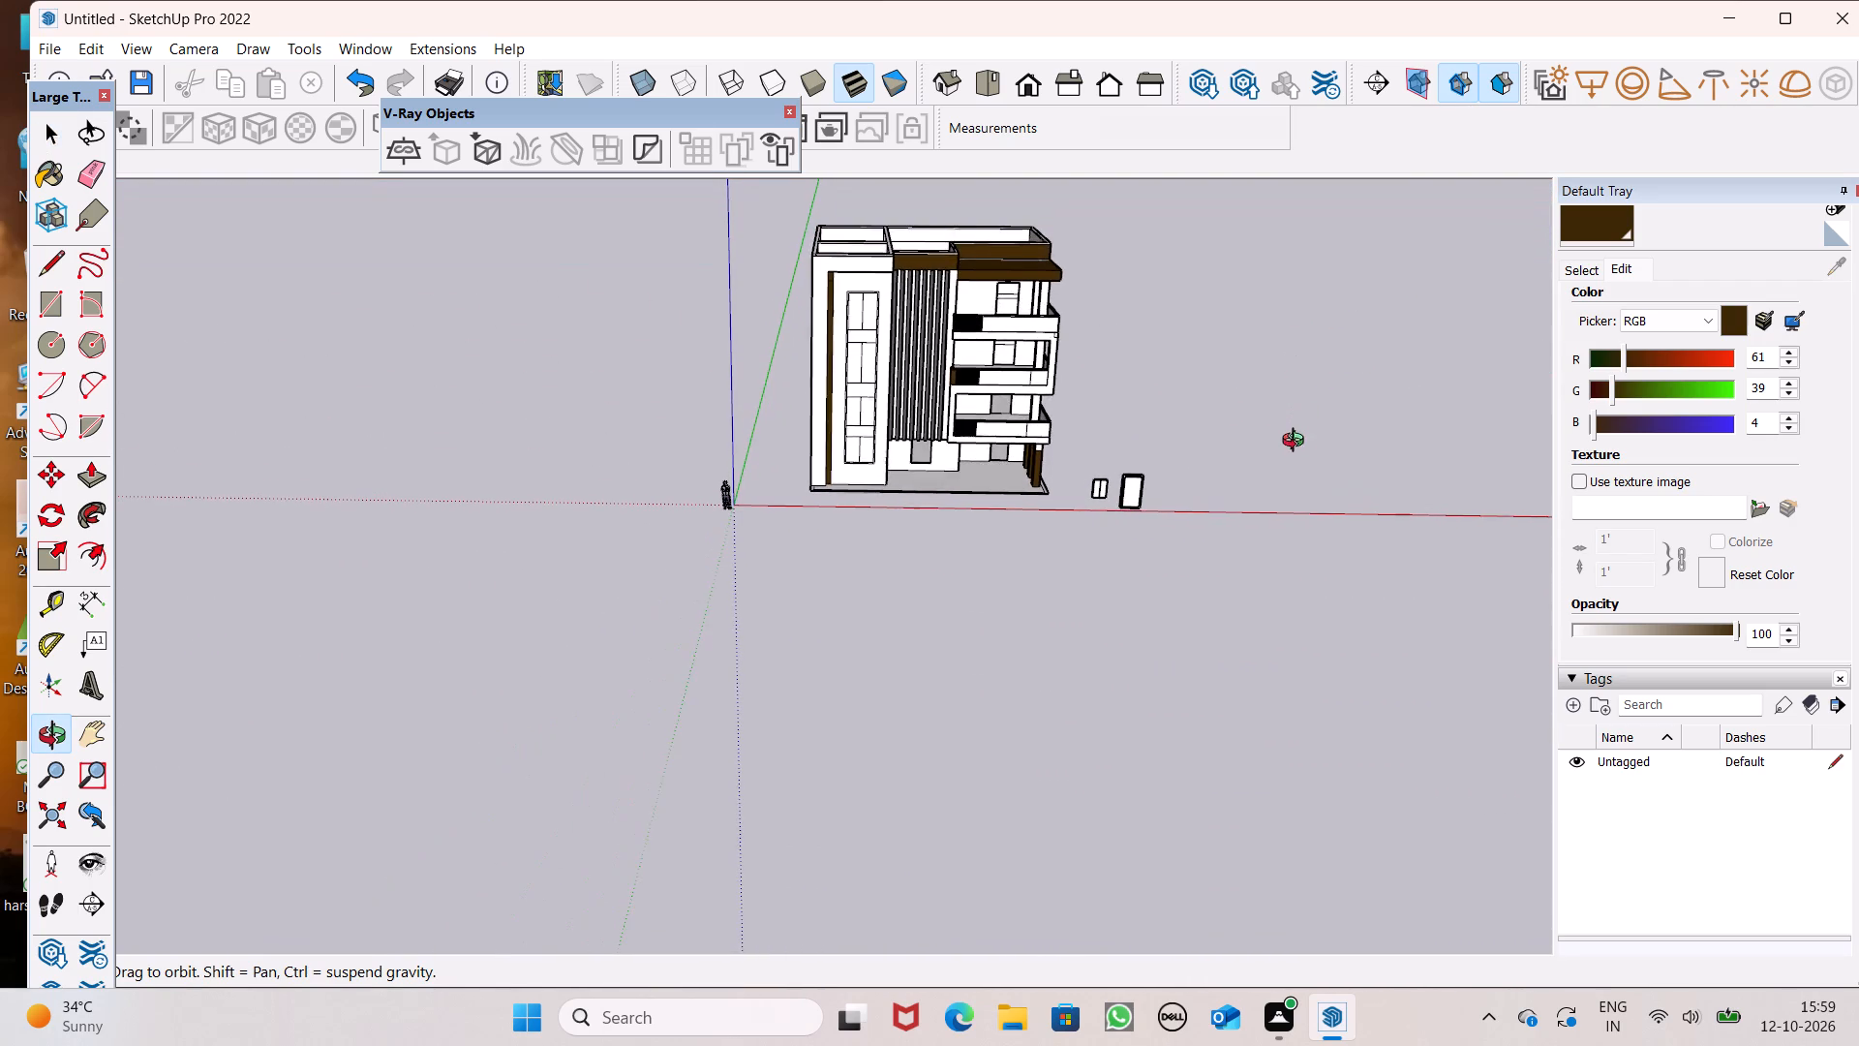
middle_drag(1297, 443, 1271, 465)
middle_click(1270, 465)
Paint the front face of the panel's frame with brown Color C07 from the Colors library.
scroll(1282, 418, up, 1)
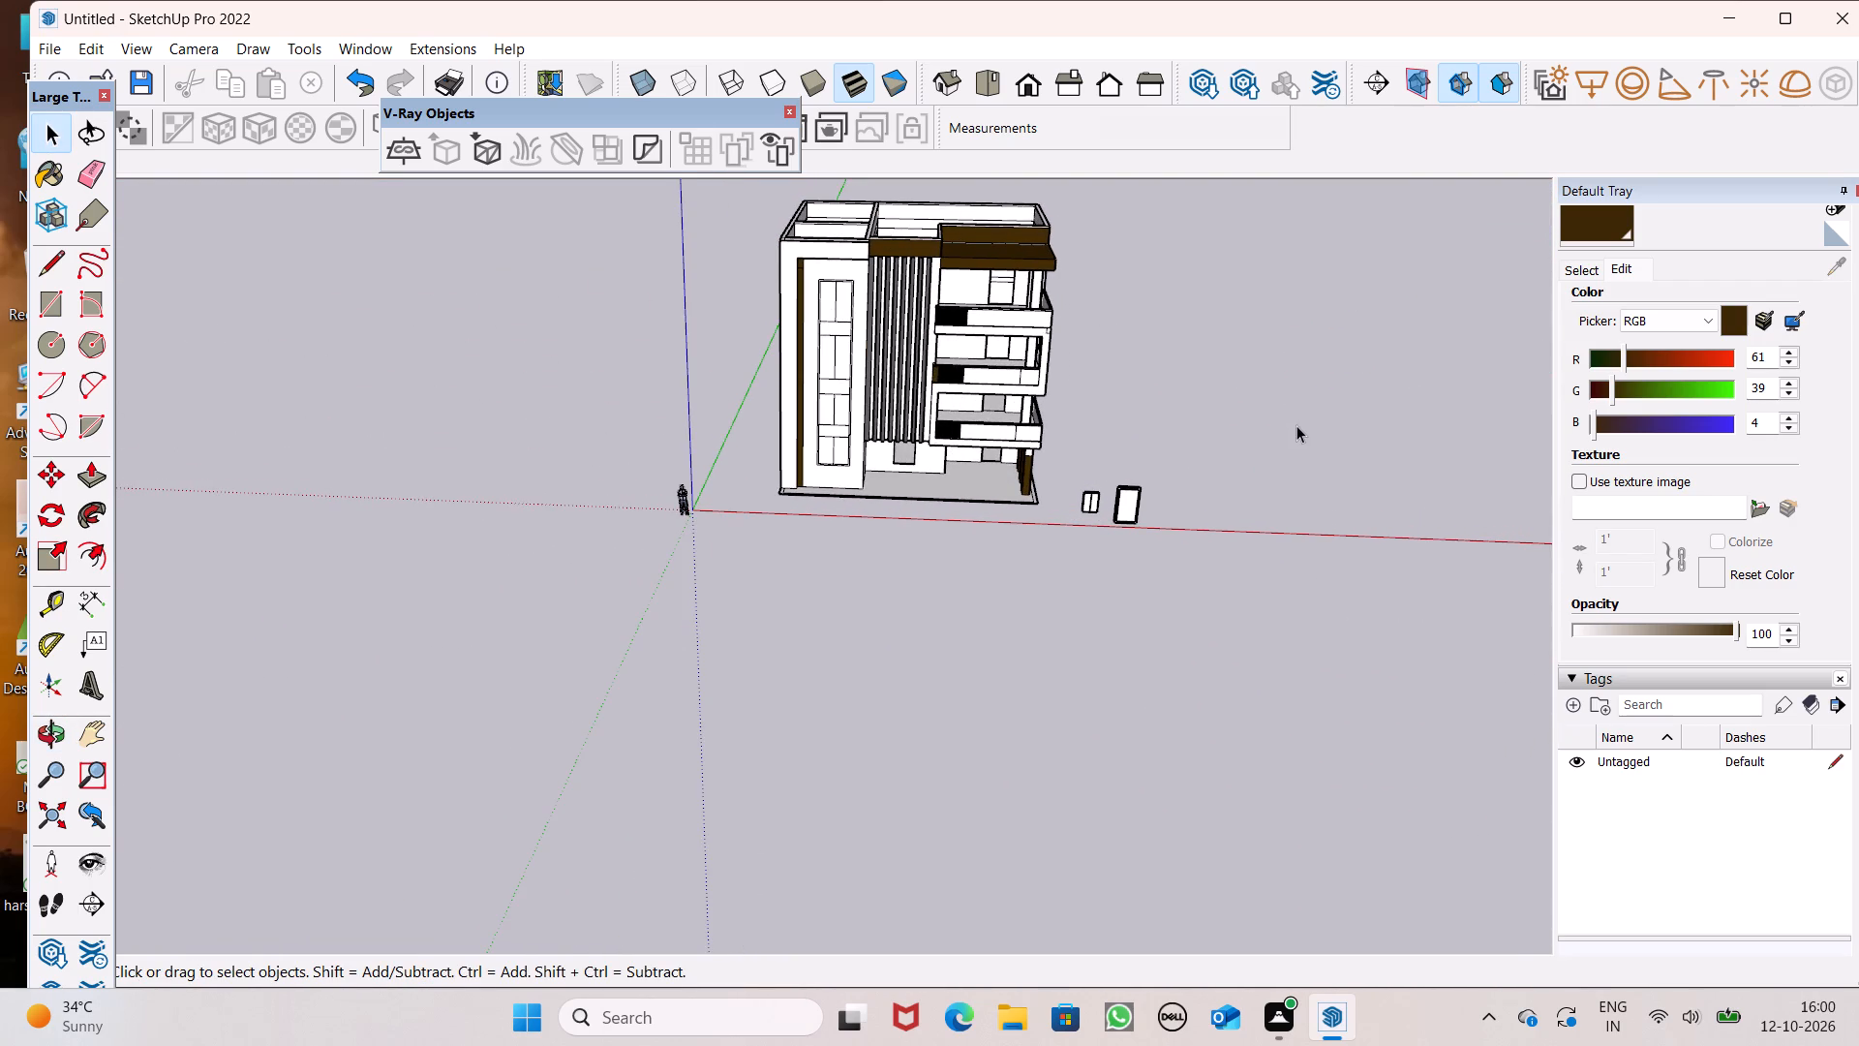
scroll(1383, 457, up, 6)
scroll(1248, 601, up, 7)
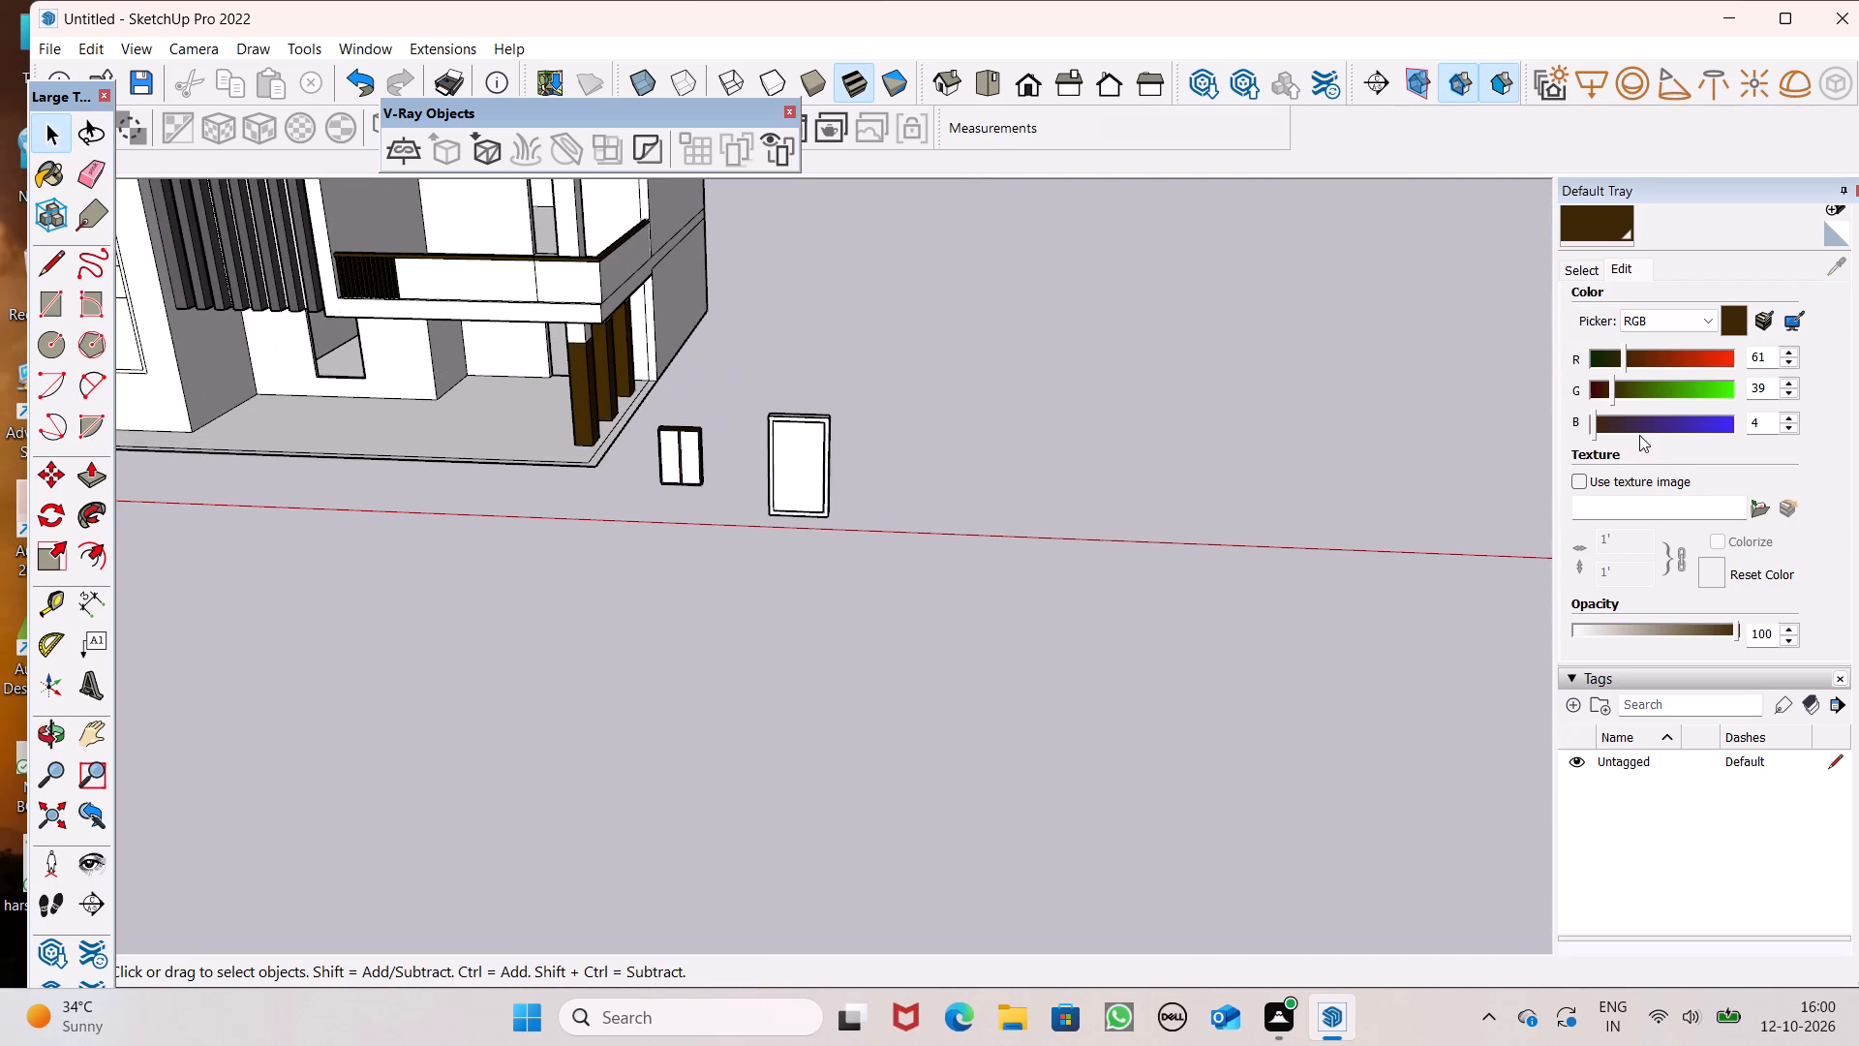
click(1582, 273)
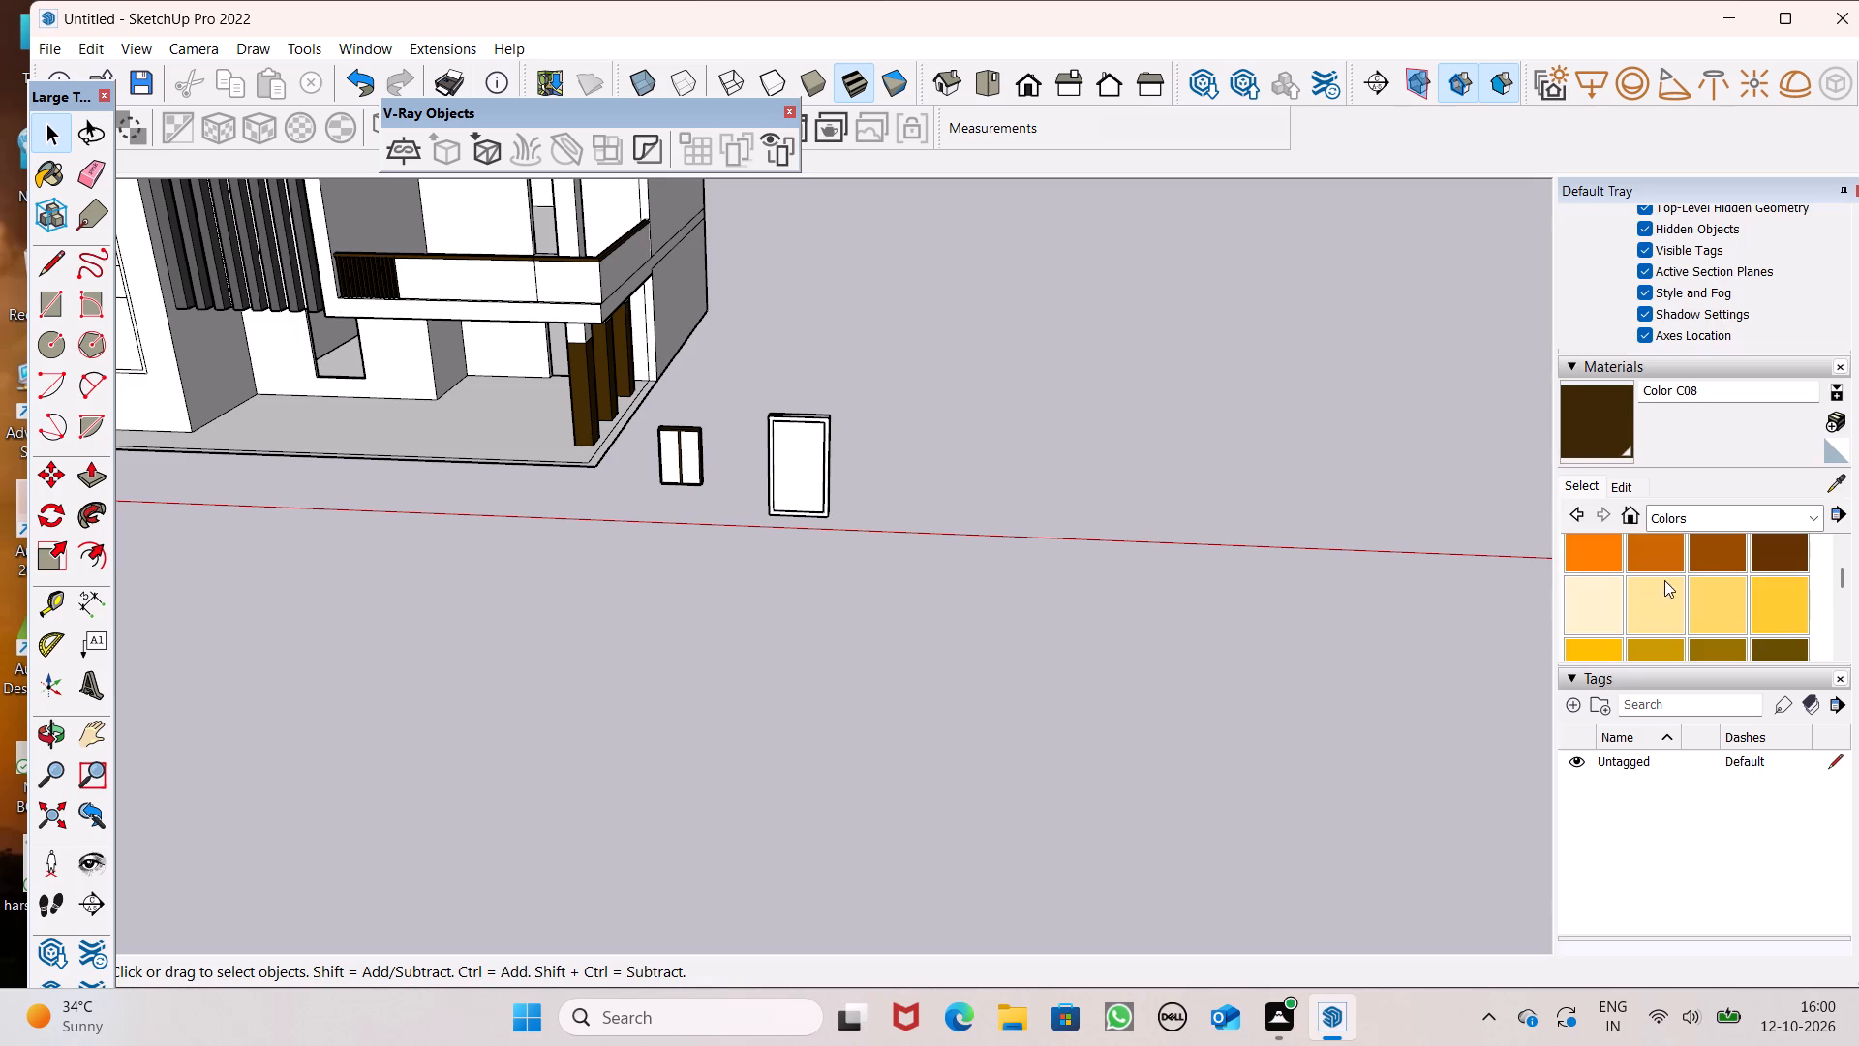
click(1720, 551)
scroll(917, 441, up, 6)
scroll(495, 436, up, 7)
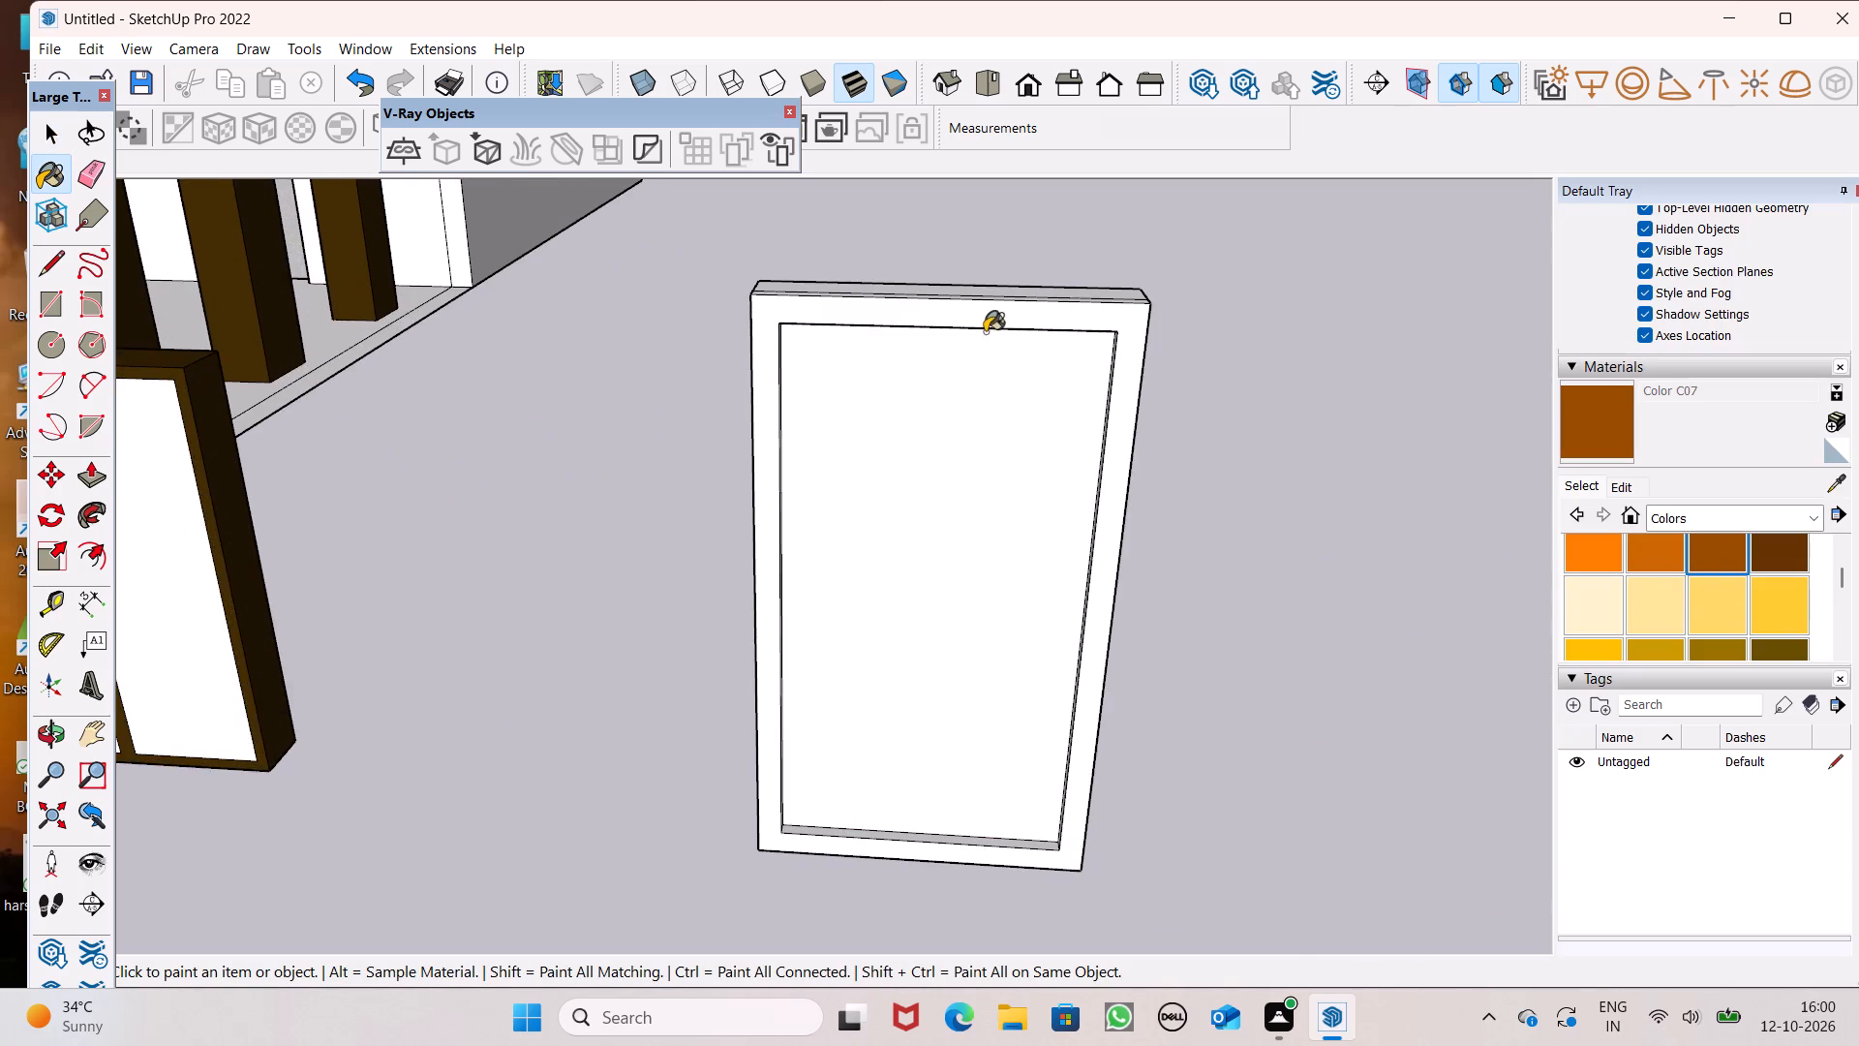
scroll(985, 332, up, 5)
click(1012, 238)
Paint the frame's outer top faces and one outer side with Color C07, including both strips of each.
scroll(1067, 344, down, 2)
middle_drag(1150, 415, 322, 538)
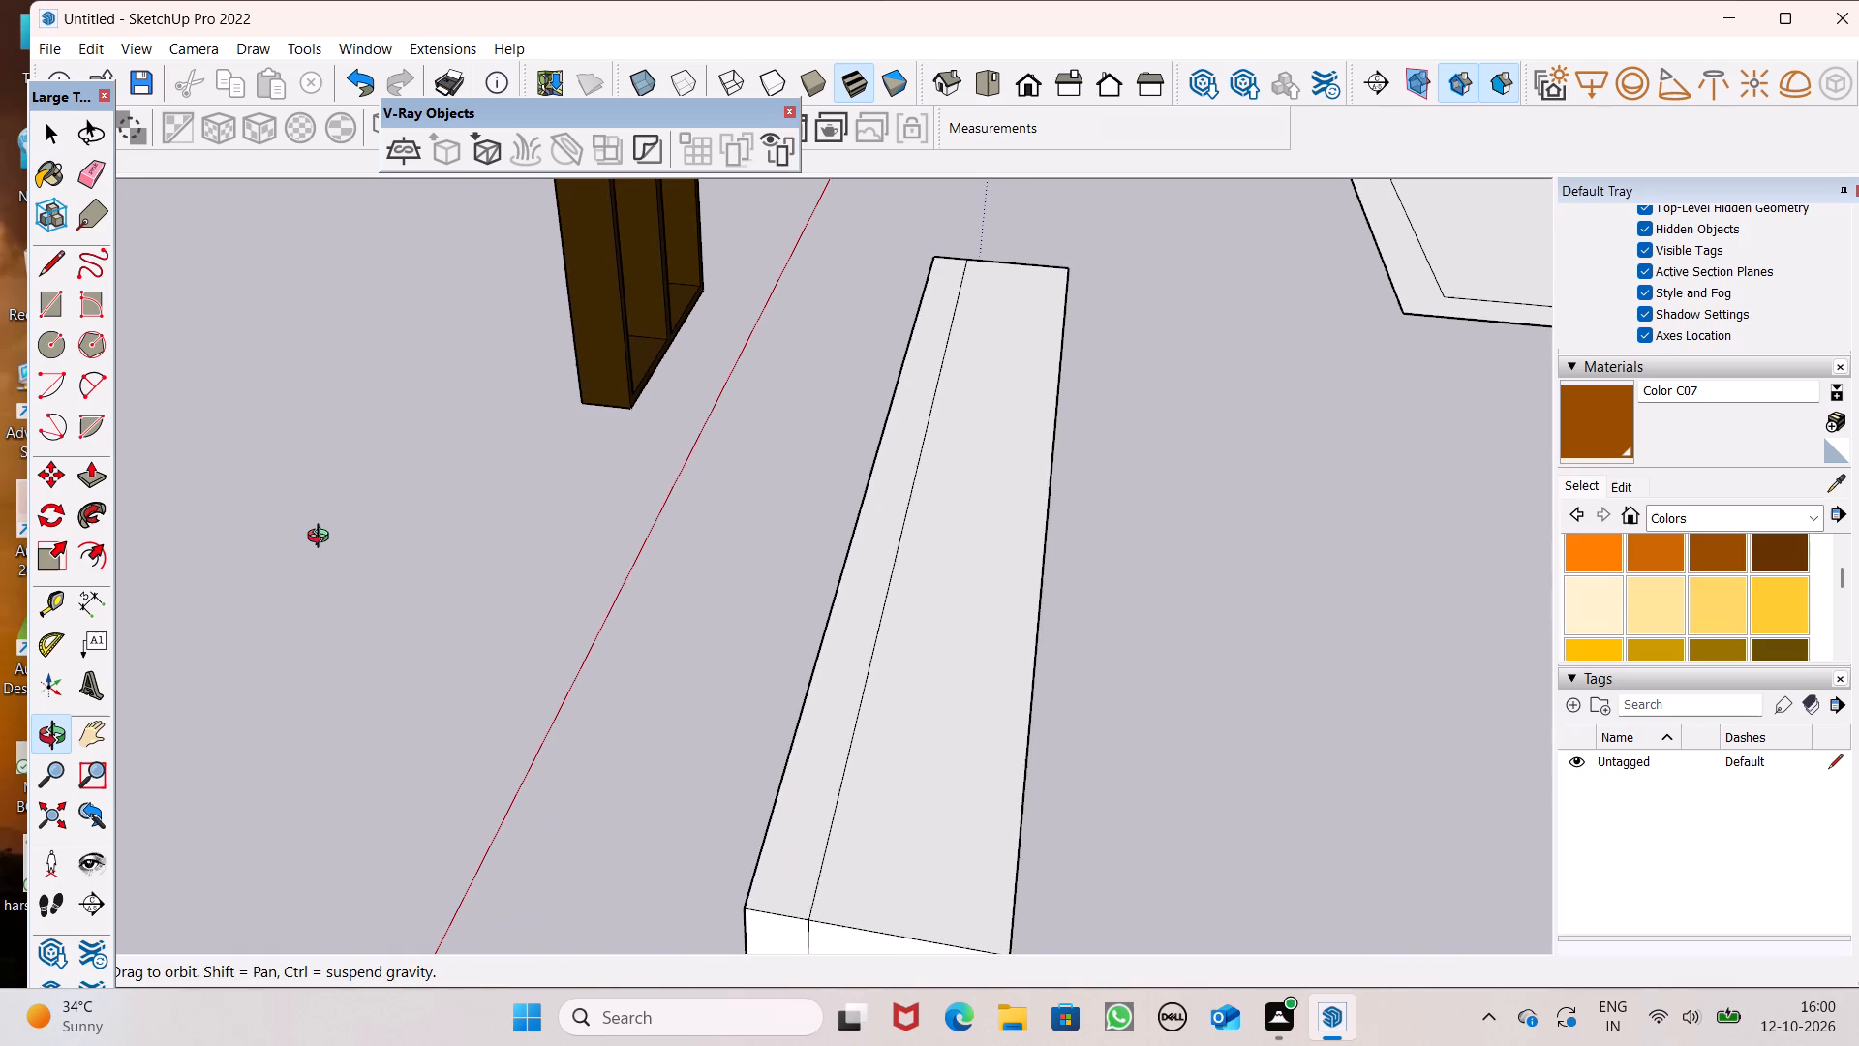
middle_drag(322, 538, 327, 516)
click(864, 590)
click(955, 600)
scroll(1054, 410, down, 8)
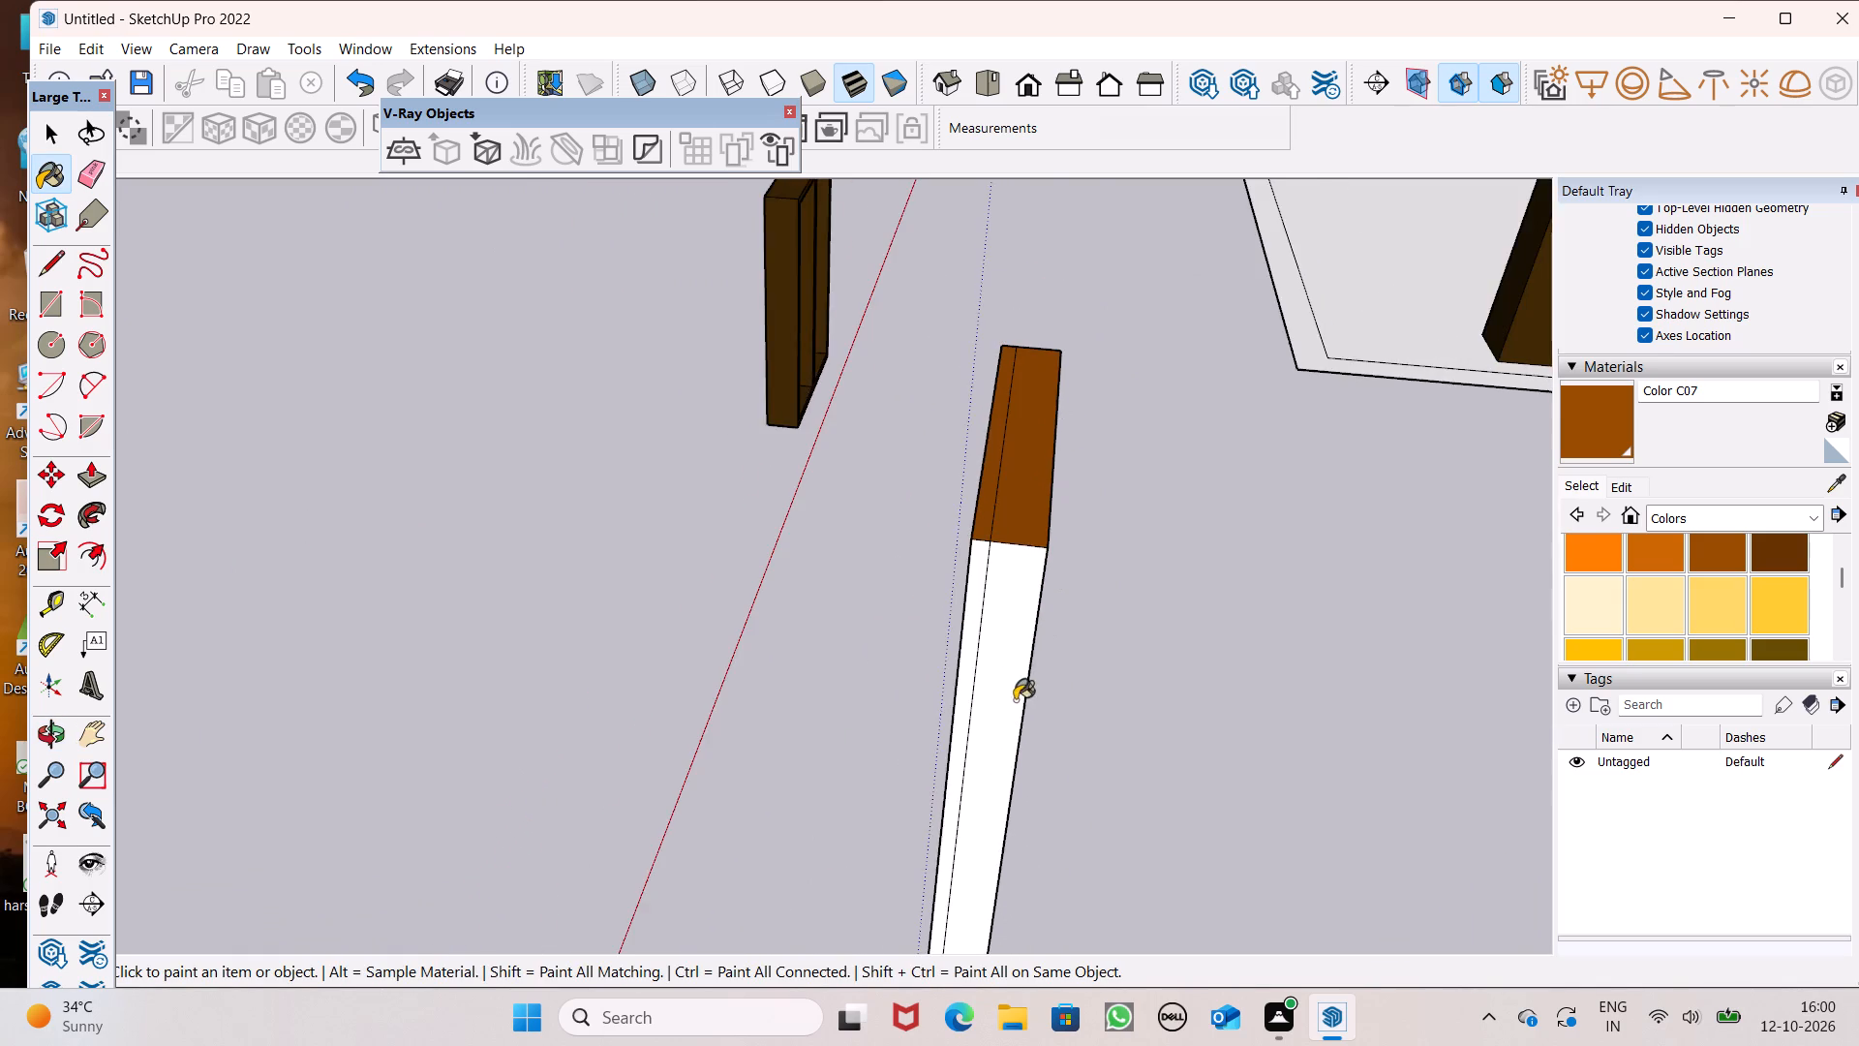
scroll(1007, 691, up, 7)
click(936, 671)
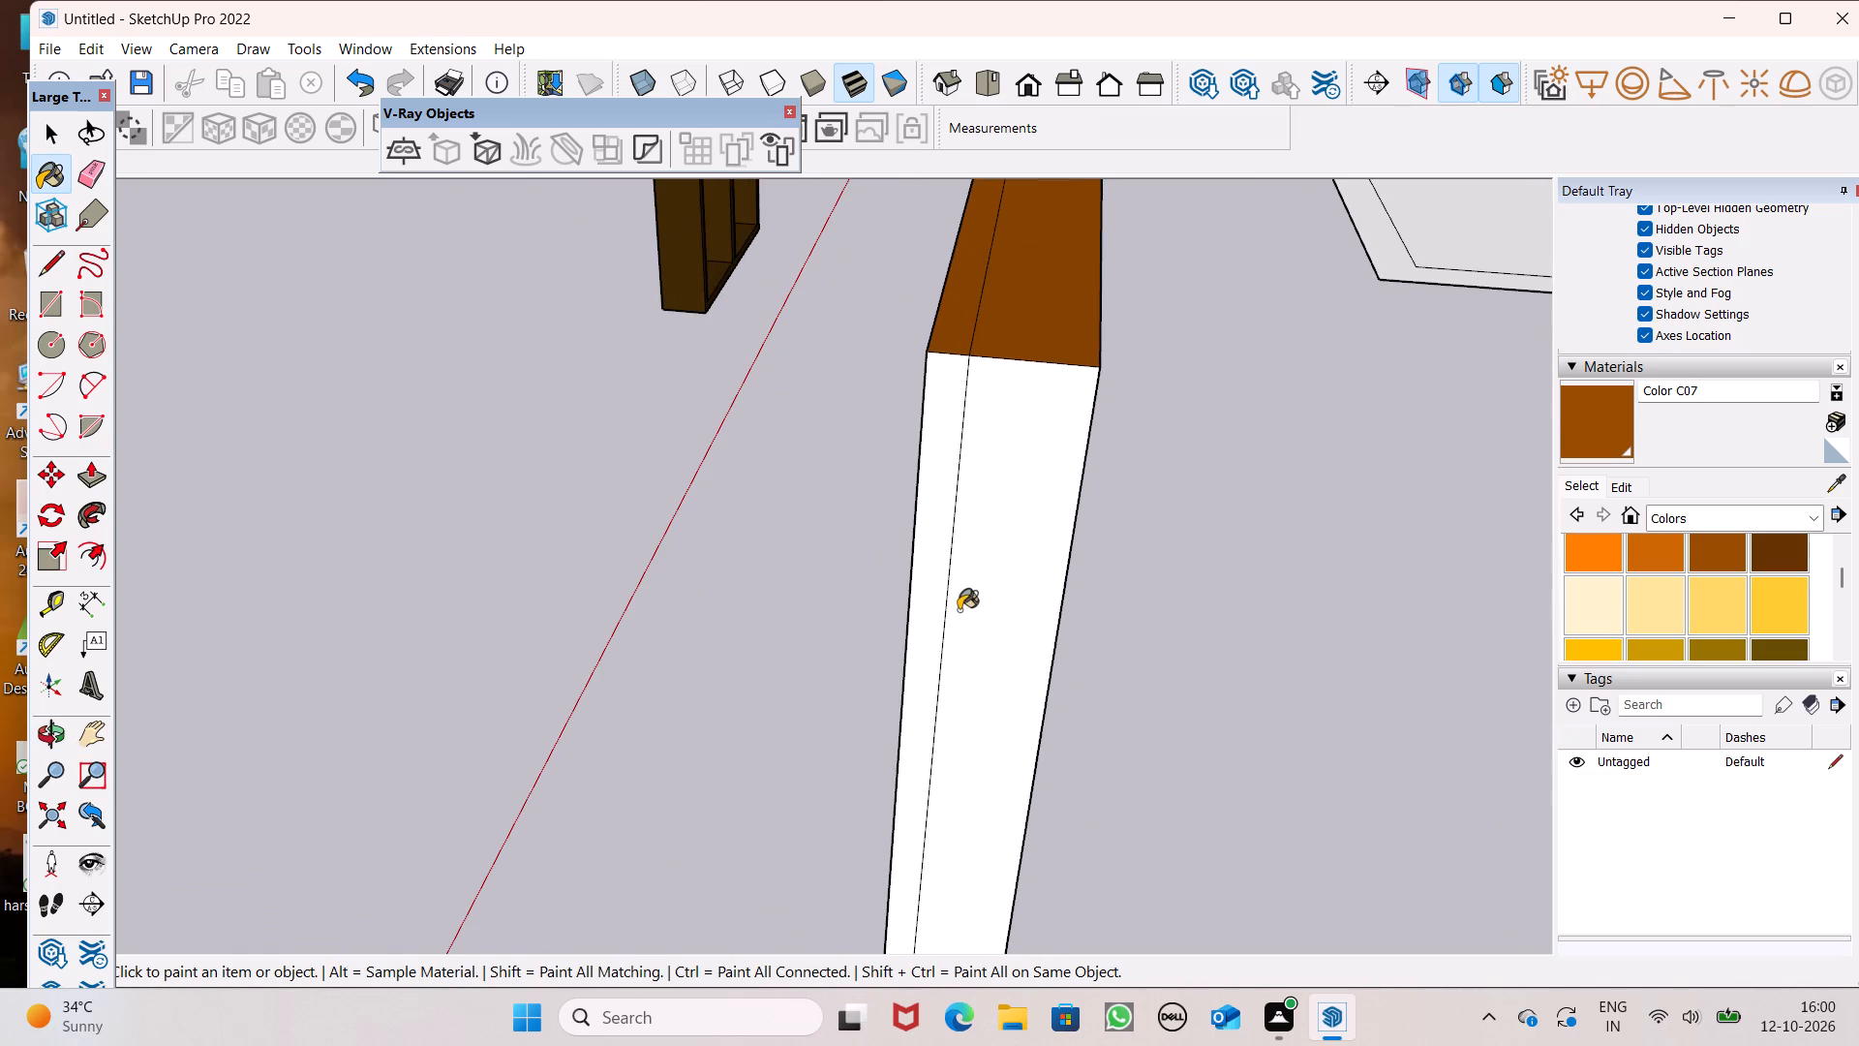
click(969, 599)
Paint the back face of the frame and one inner side of its deep recess with Color C07.
scroll(1205, 462, down, 6)
middle_drag(1212, 513, 709, 413)
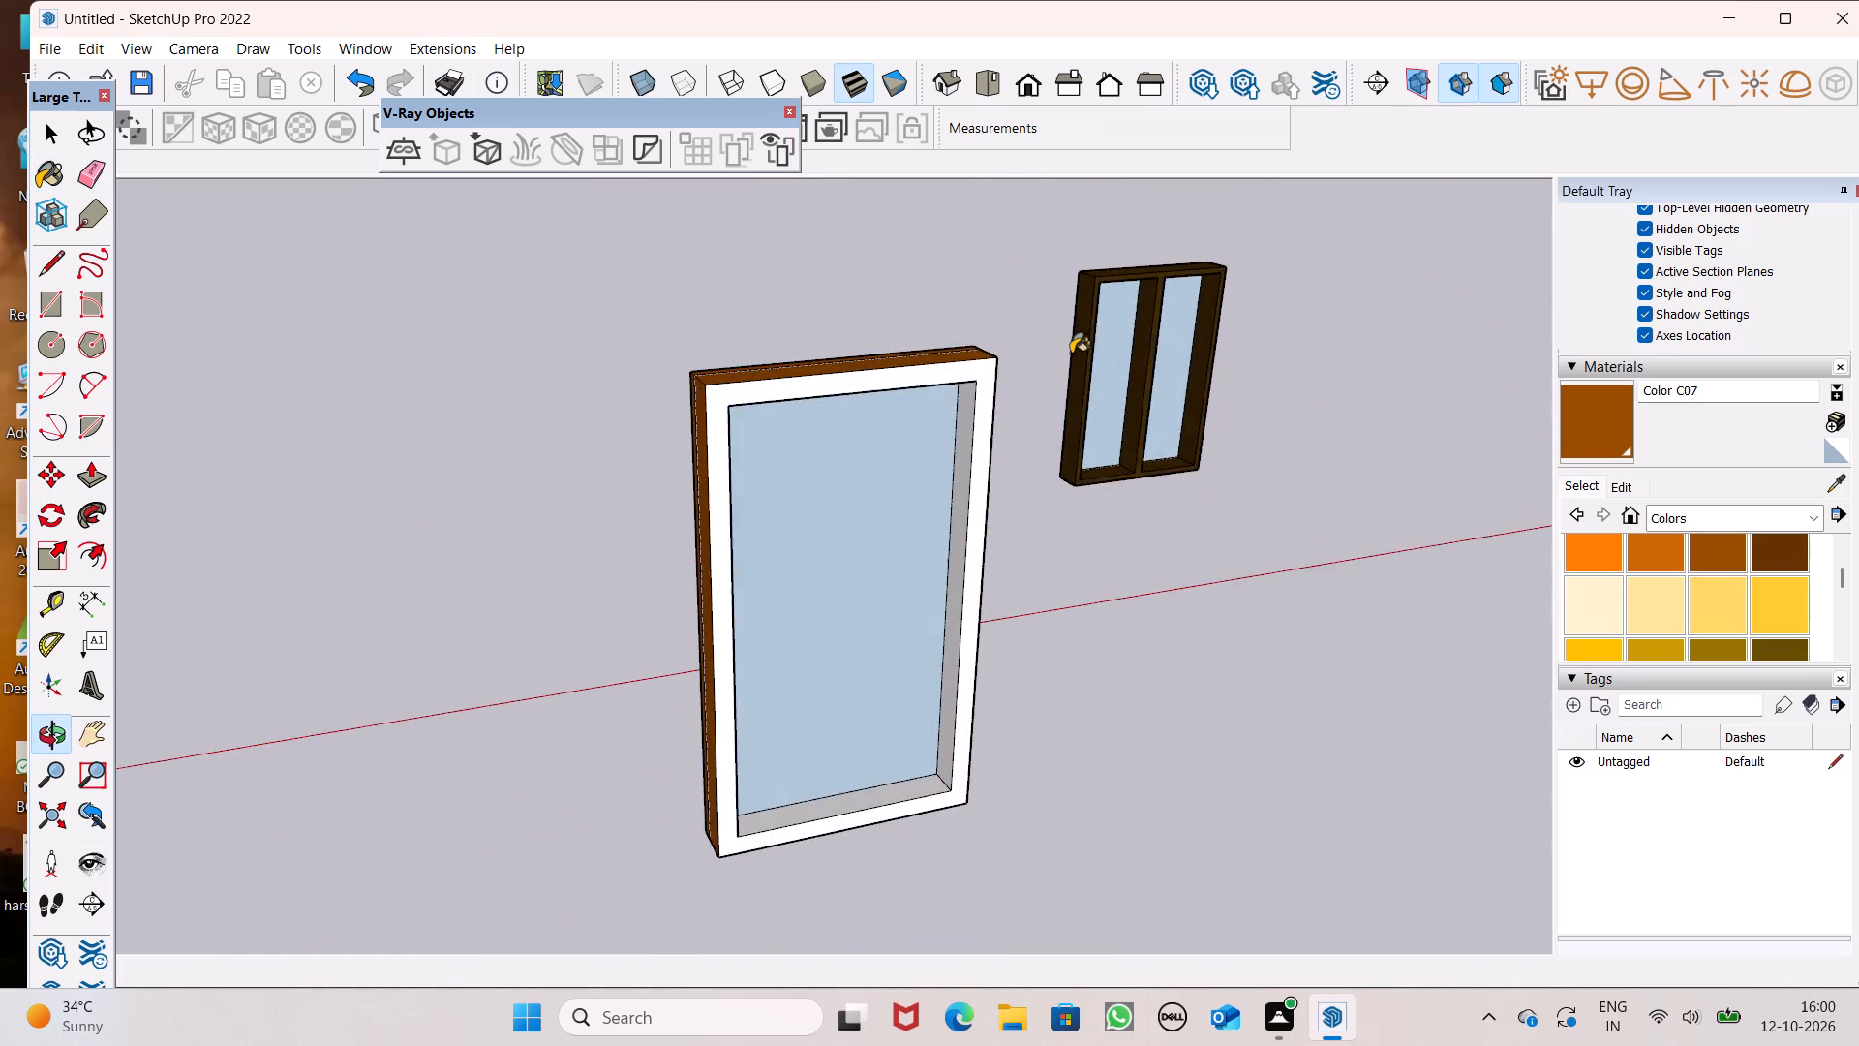
scroll(1071, 354, up, 6)
click(865, 408)
click(815, 529)
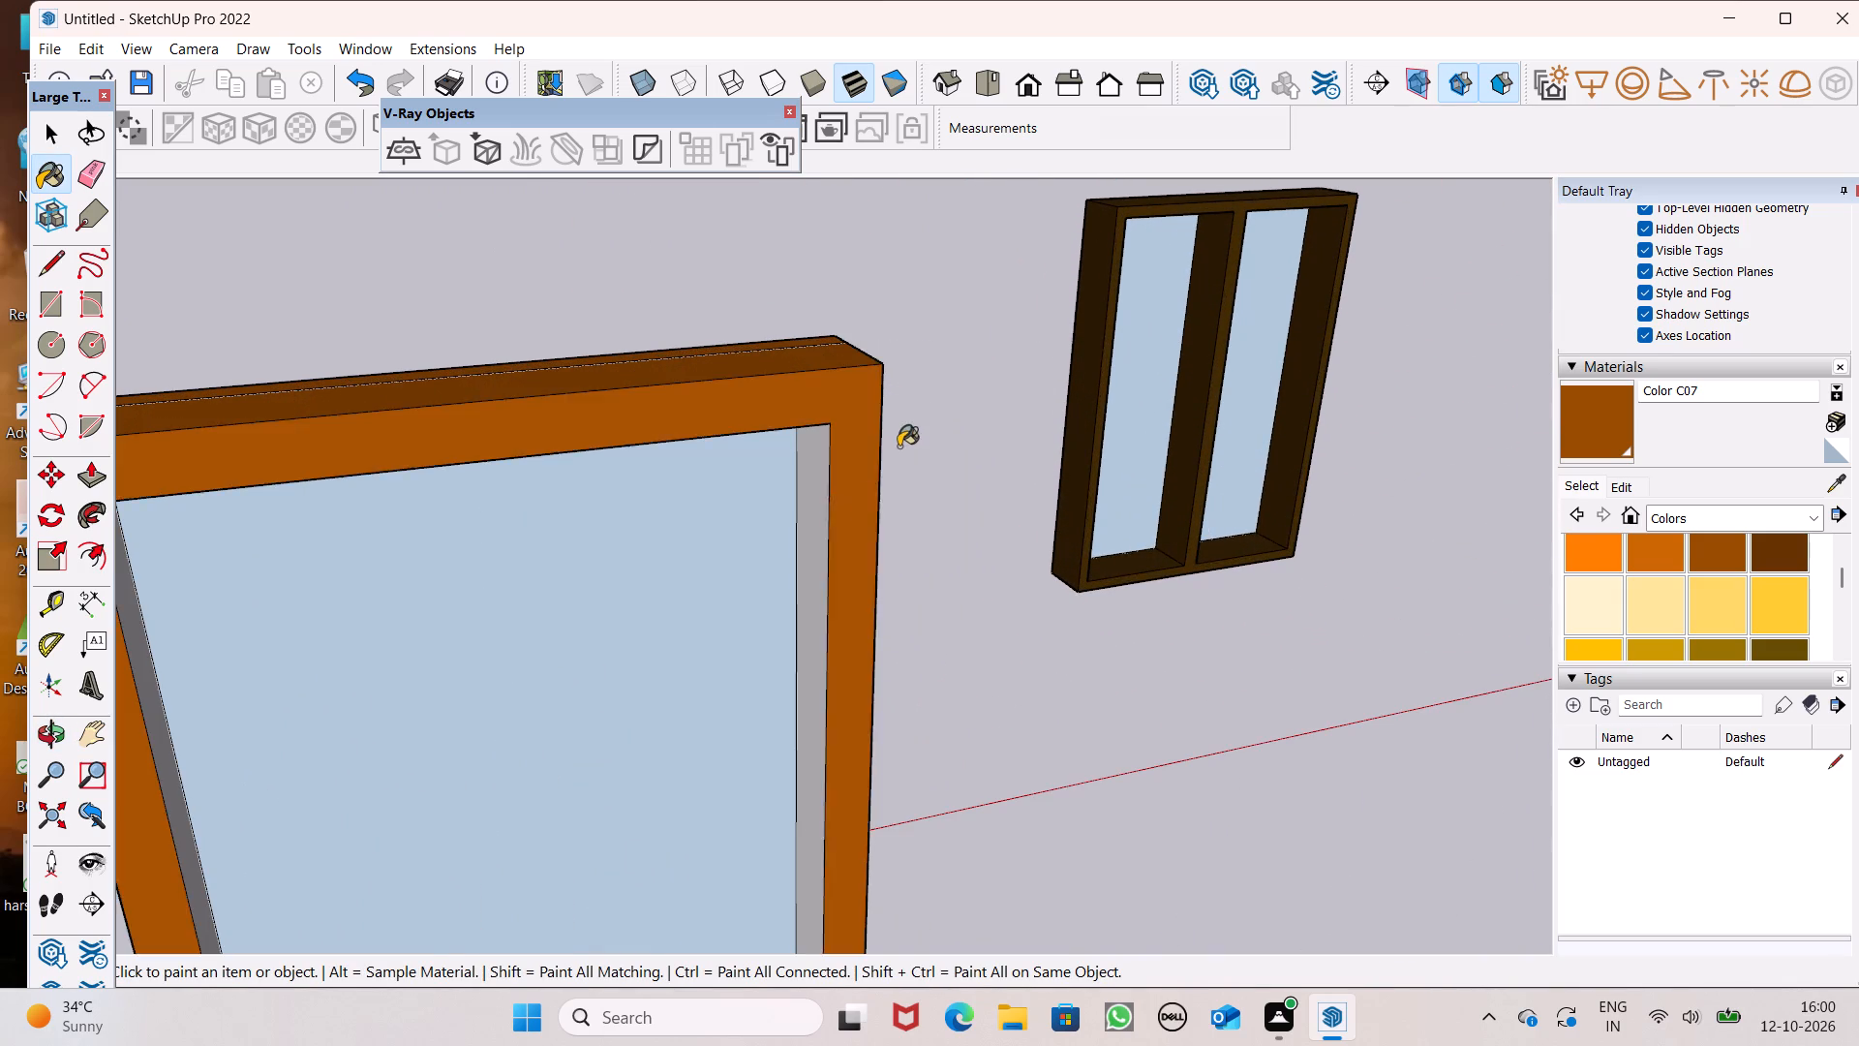
Paint the back recess's other inner side and bottom, and the frame's remaining outer side, with Color C07.
scroll(915, 428, down, 7)
middle_drag(765, 627, 364, 566)
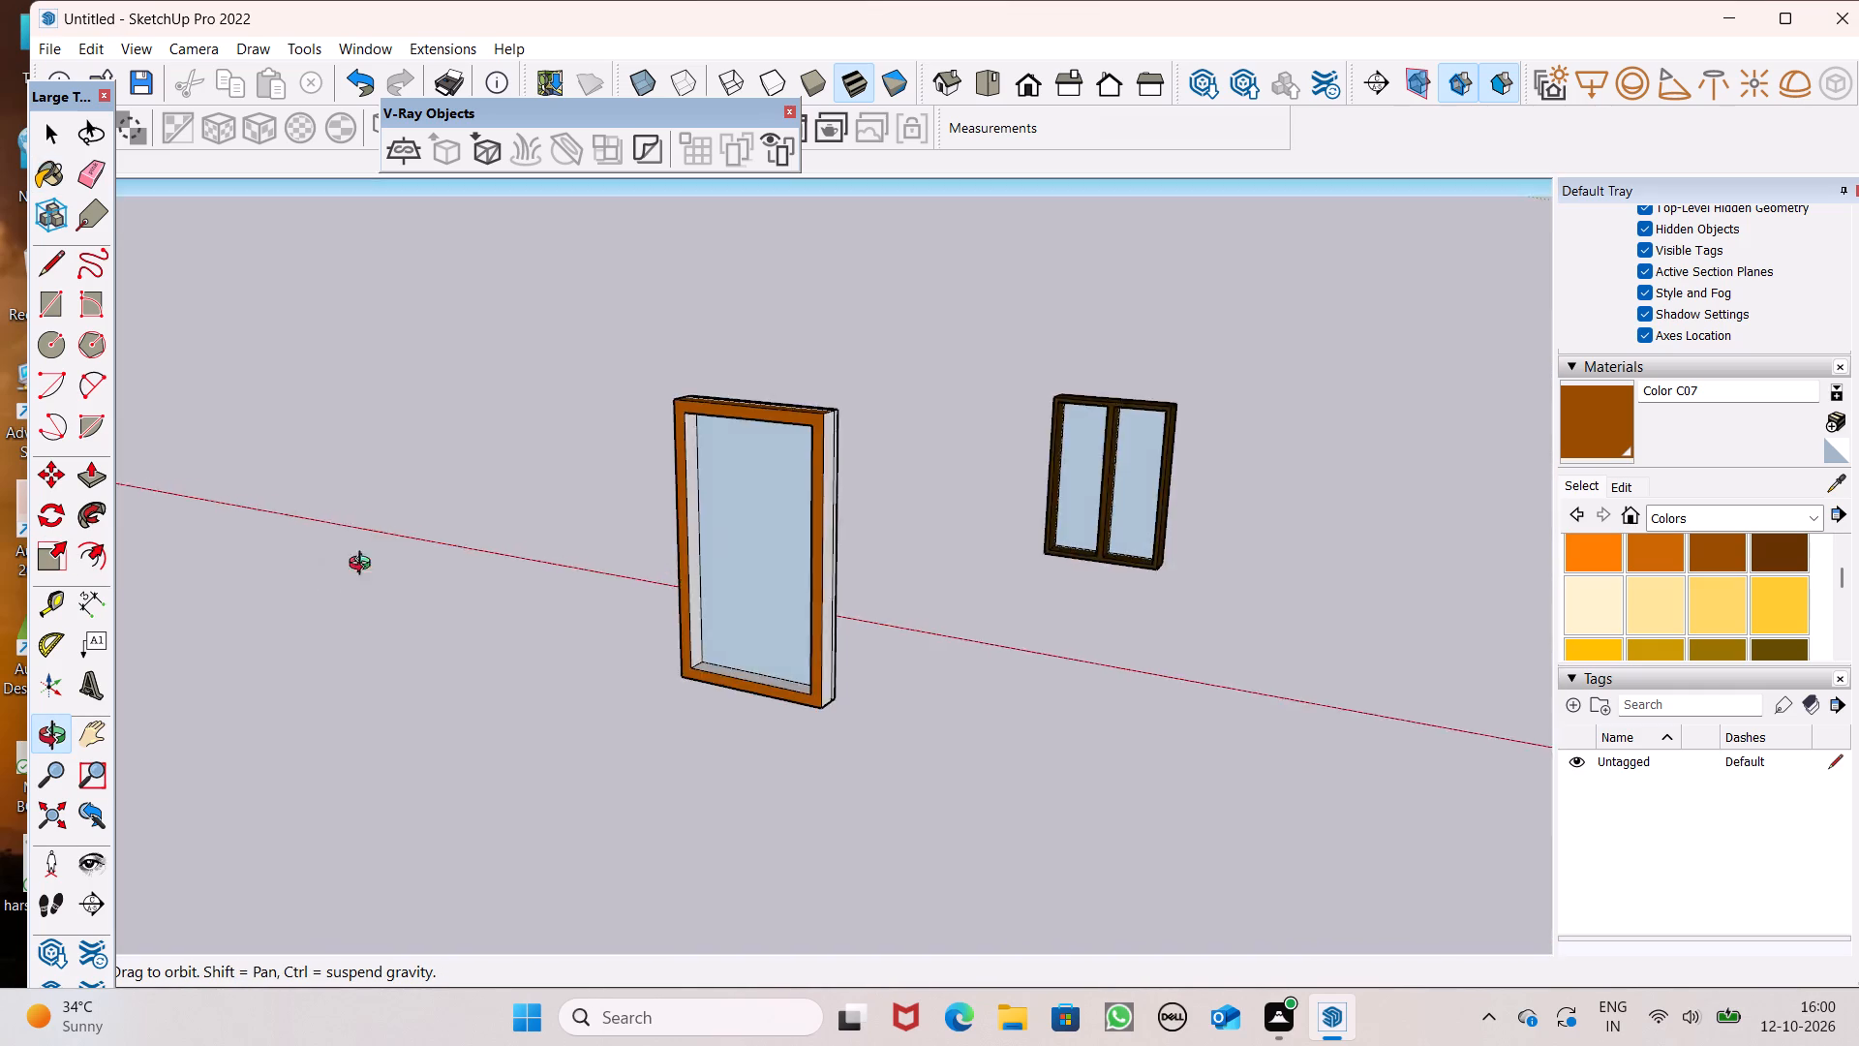
middle_drag(364, 566, 520, 549)
scroll(620, 610, up, 6)
middle_drag(1027, 825, 886, 828)
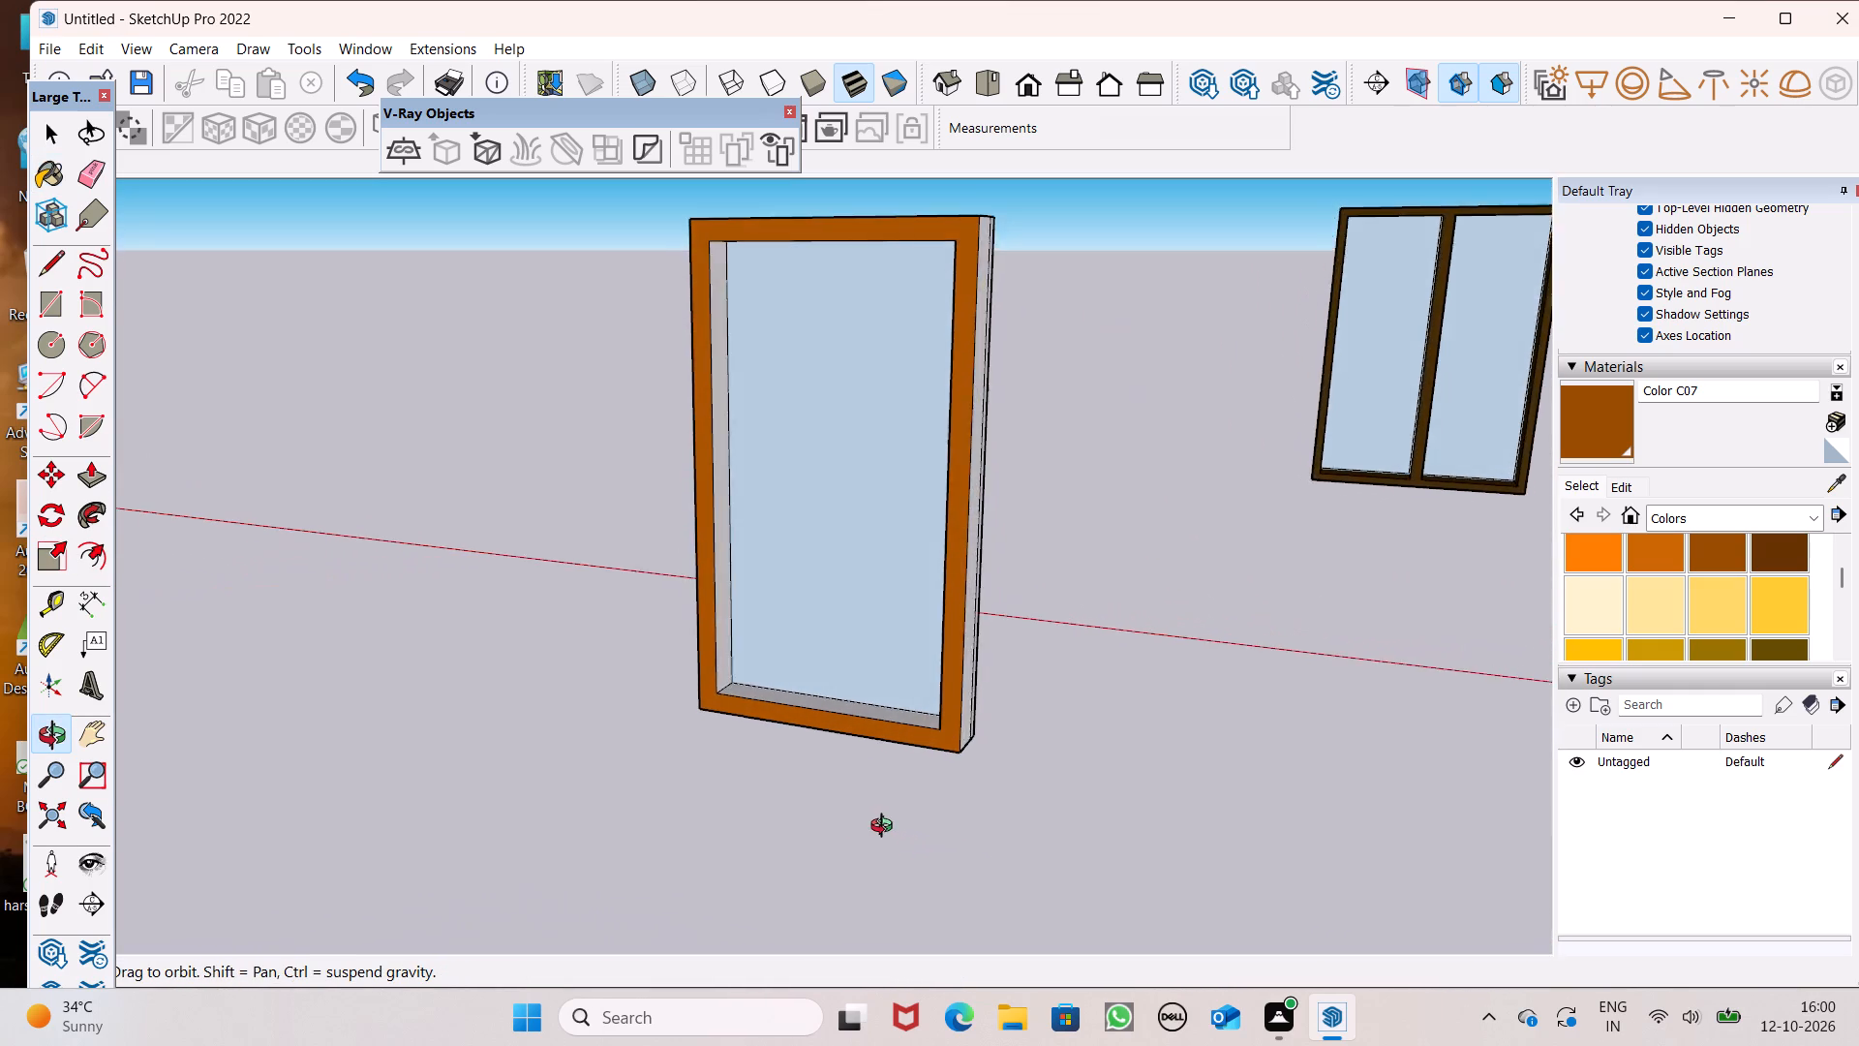
middle_drag(886, 828, 742, 774)
scroll(709, 603, up, 4)
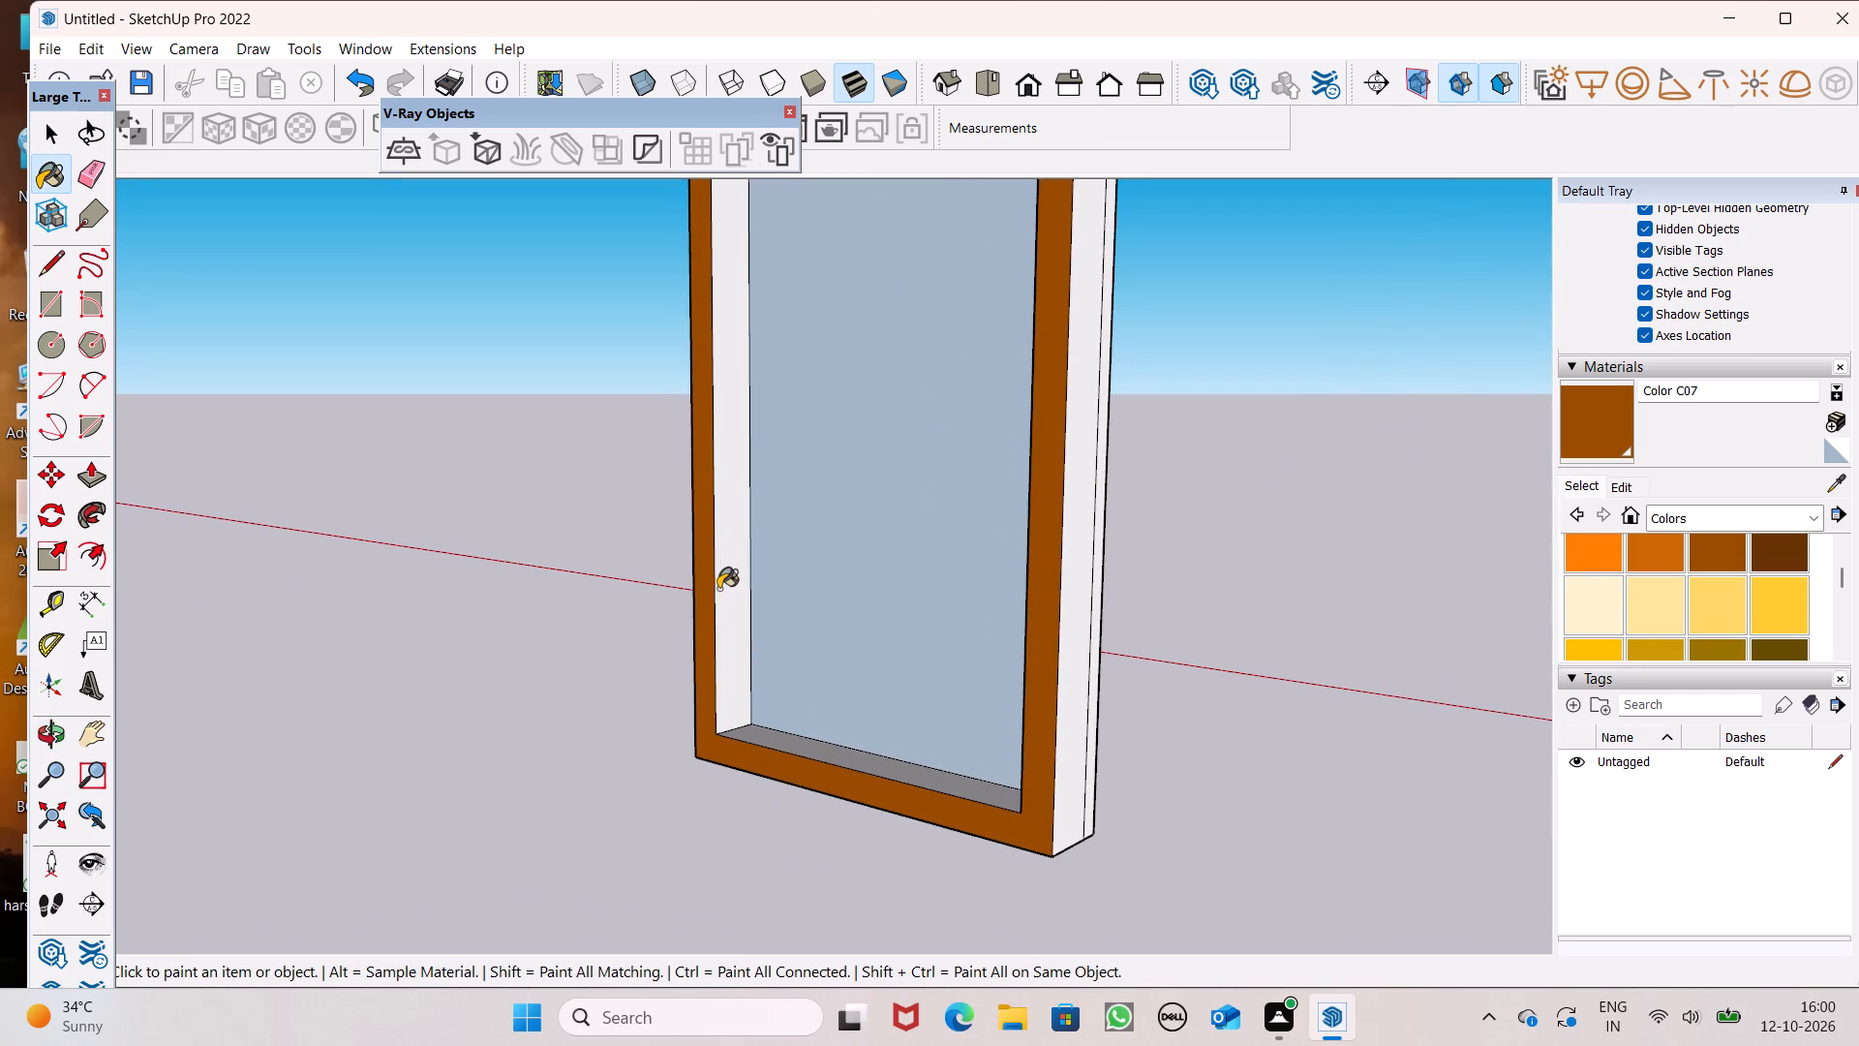
click(718, 589)
click(762, 736)
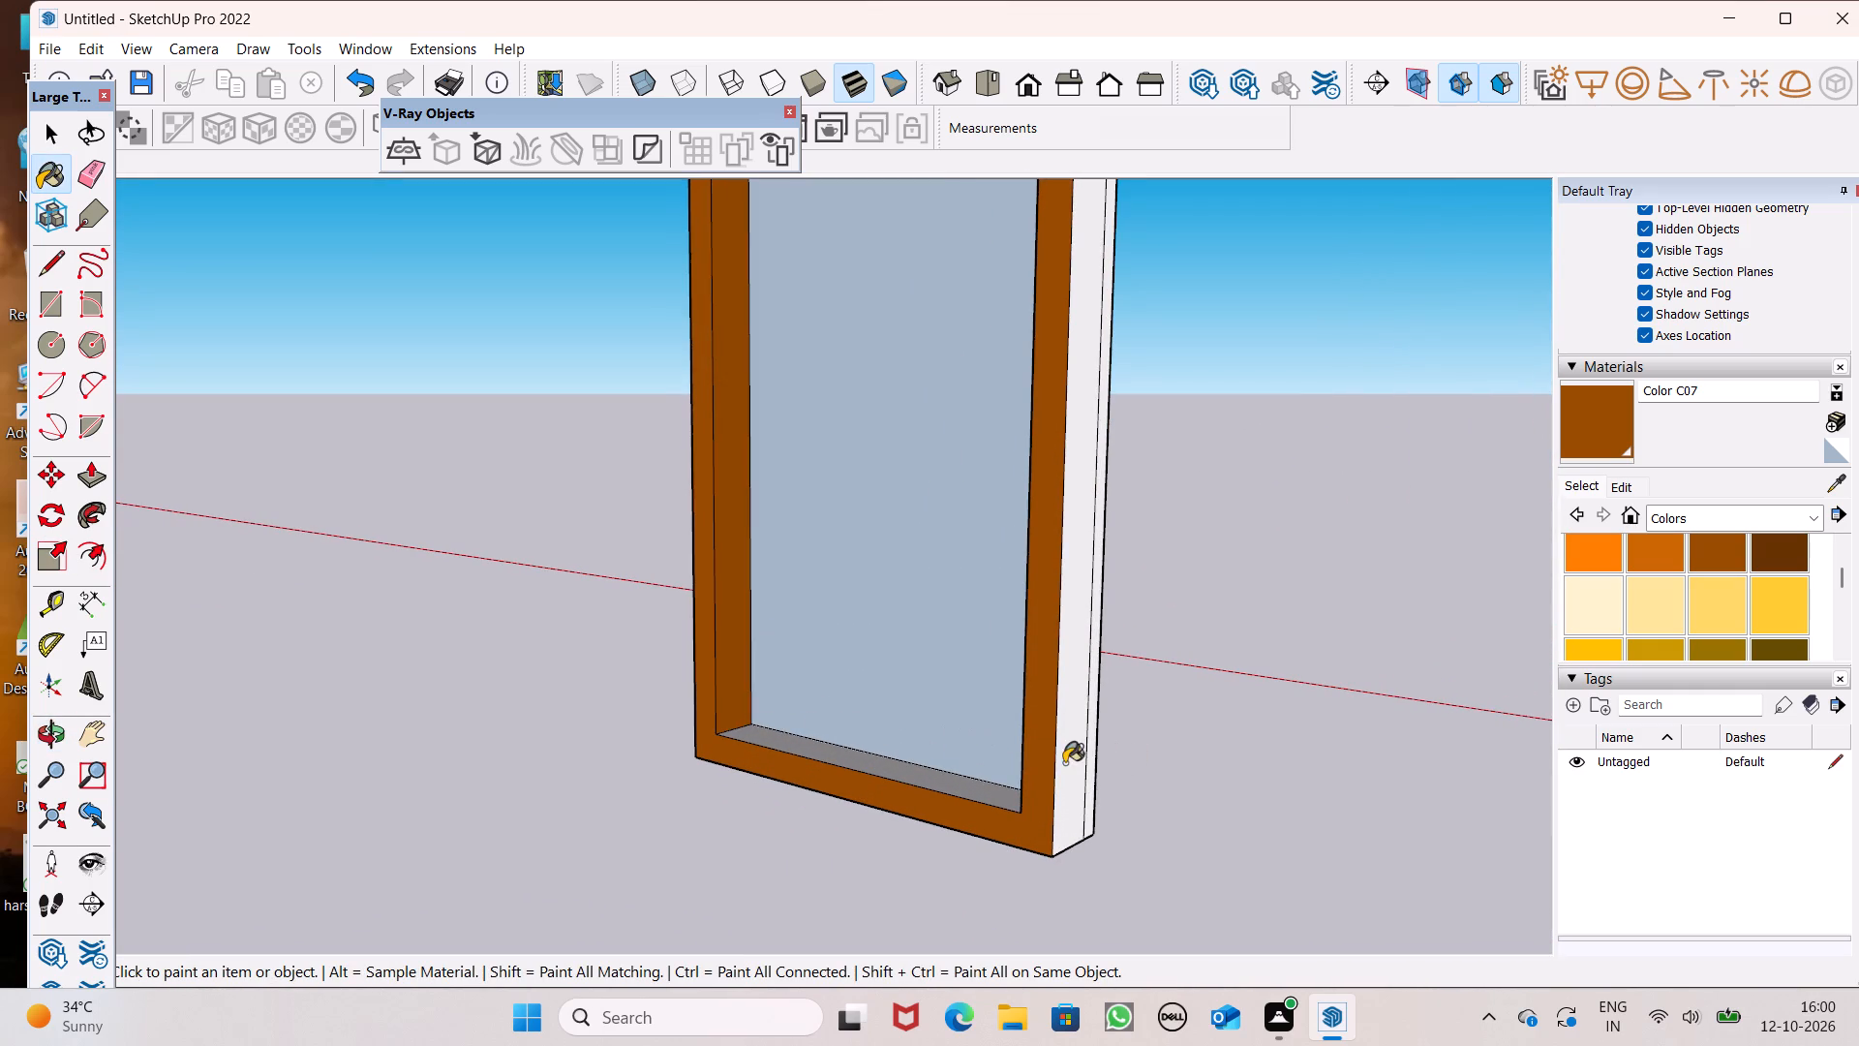
click(1064, 763)
click(1088, 733)
click(1100, 723)
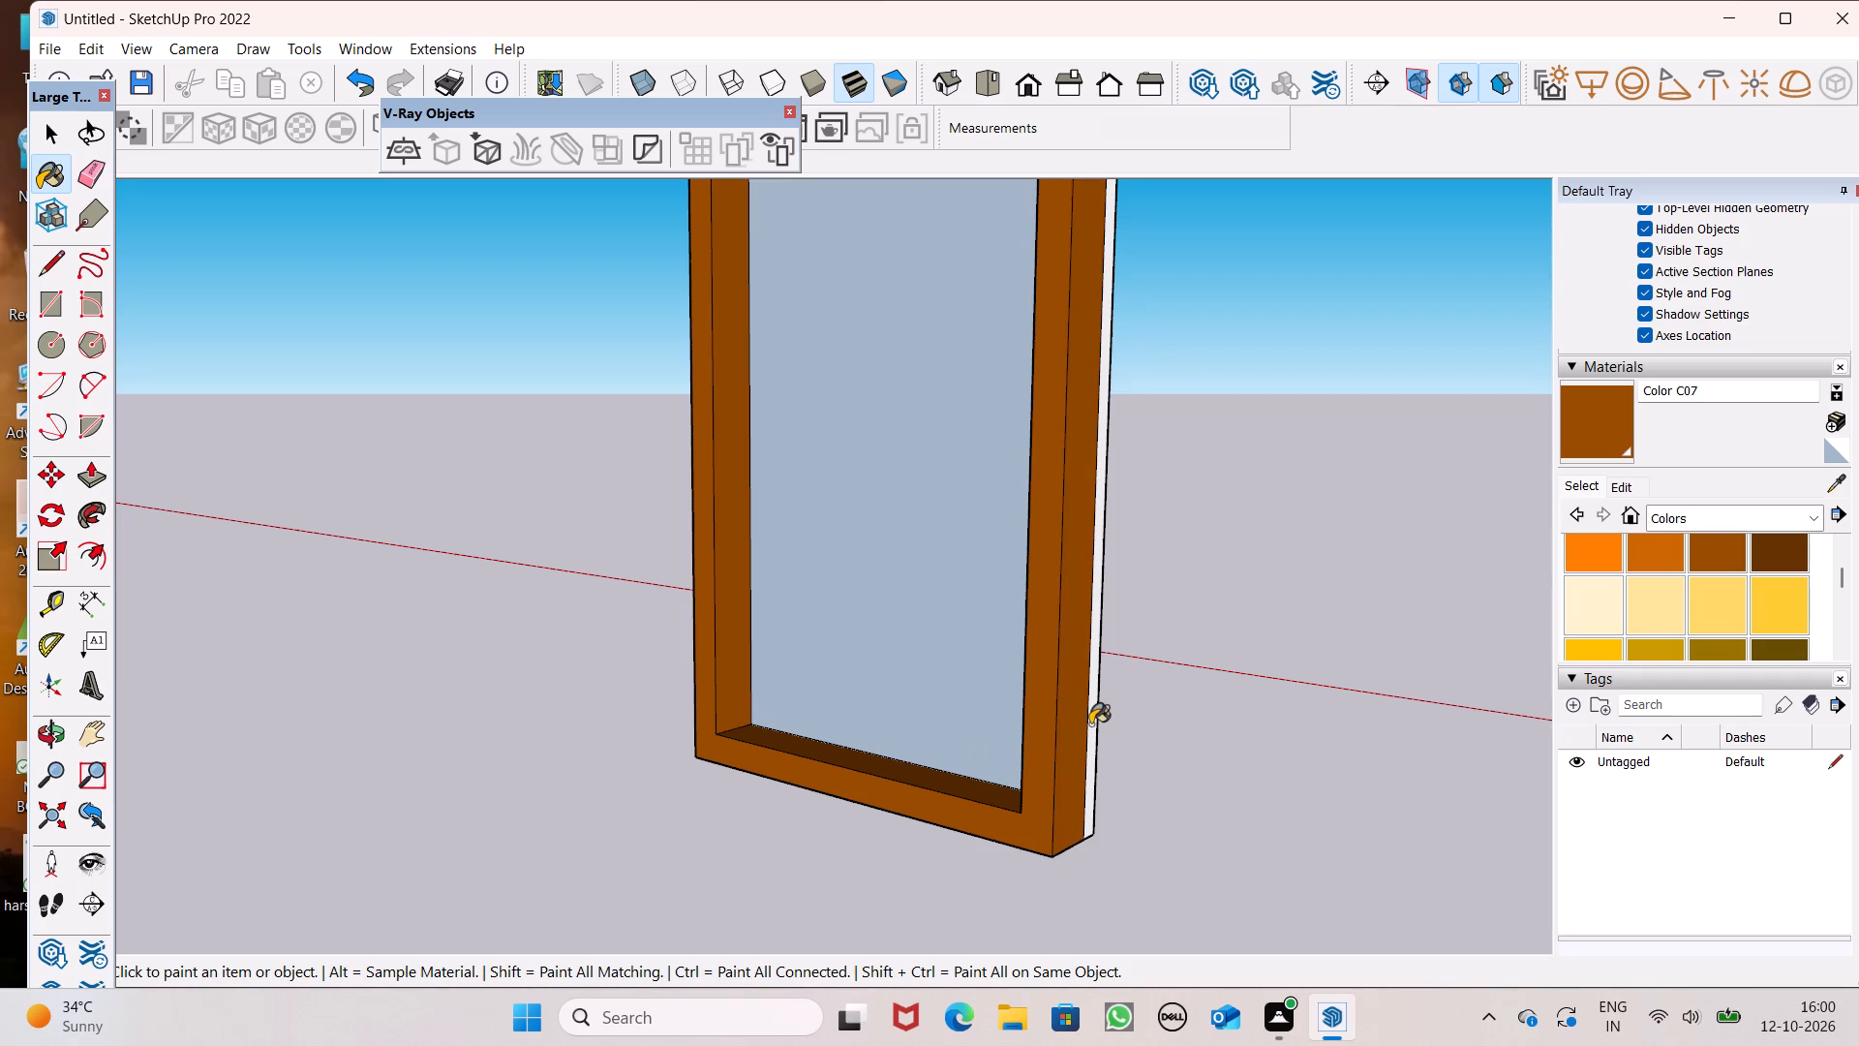
click(1094, 718)
Paint one inner side of the shallow recess on the frame's front with Color C07.
scroll(817, 685, down, 3)
middle_drag(774, 727, 1858, 883)
scroll(1858, 883, up, 2)
middle_drag(683, 783, 1276, 830)
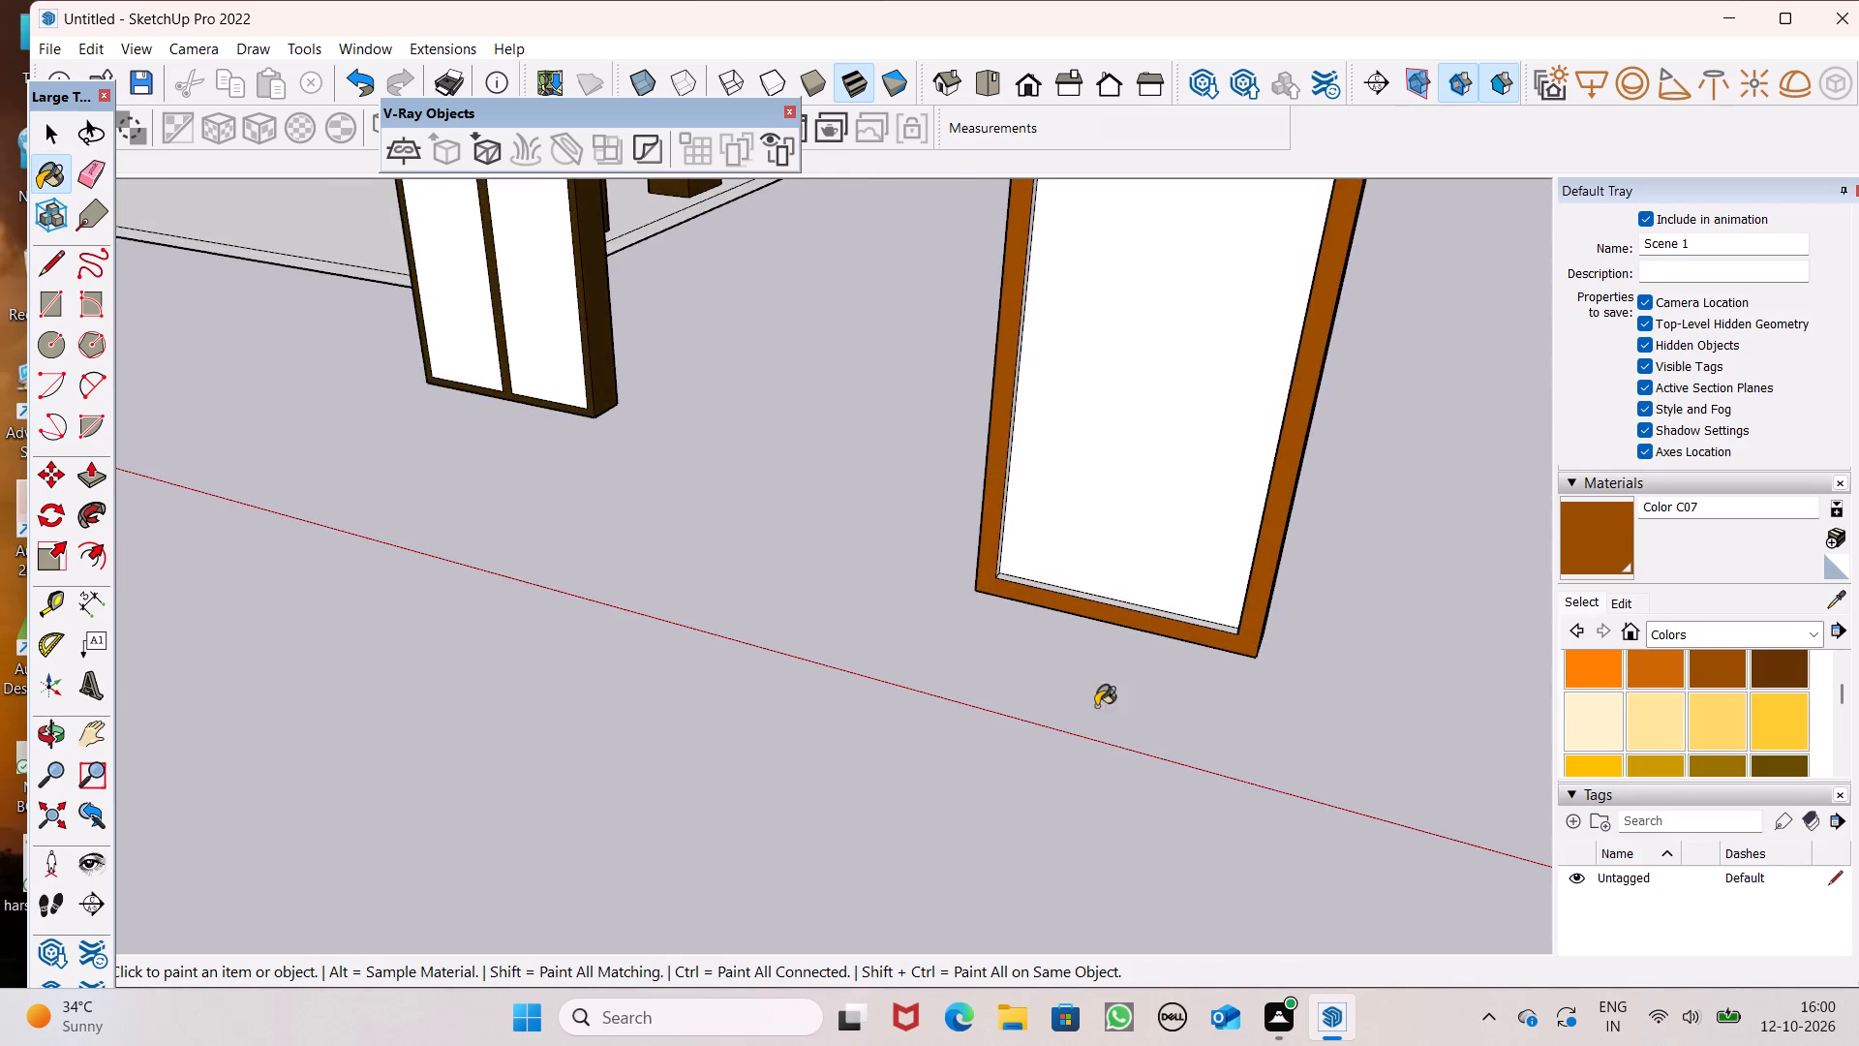
scroll(1079, 717, down, 6)
scroll(1142, 459, up, 5)
middle_drag(1203, 509, 995, 403)
scroll(995, 403, up, 1)
scroll(1097, 667, up, 5)
click(935, 766)
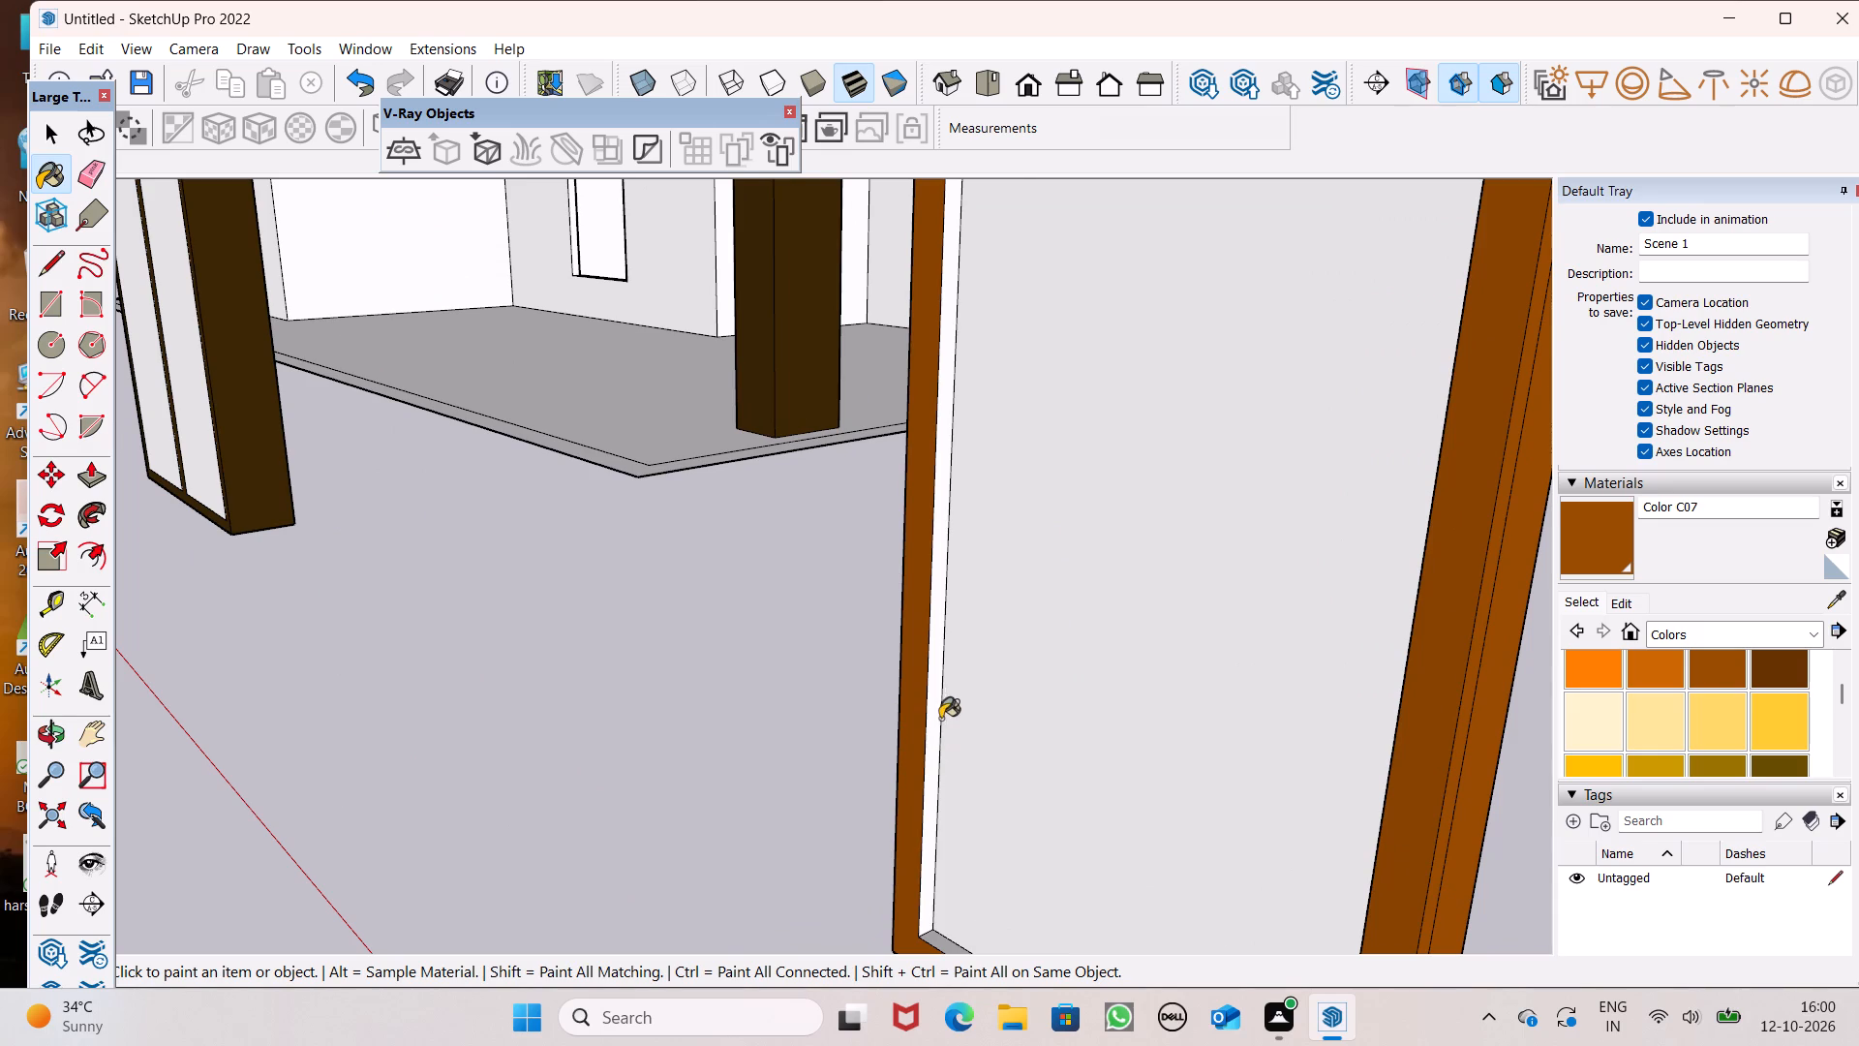
Paint the front recess's opposite inner side and its bottom inner face with Color C07.
scroll(969, 526, down, 5)
middle_drag(1053, 980, 1529, 1031)
scroll(1265, 818, down, 4)
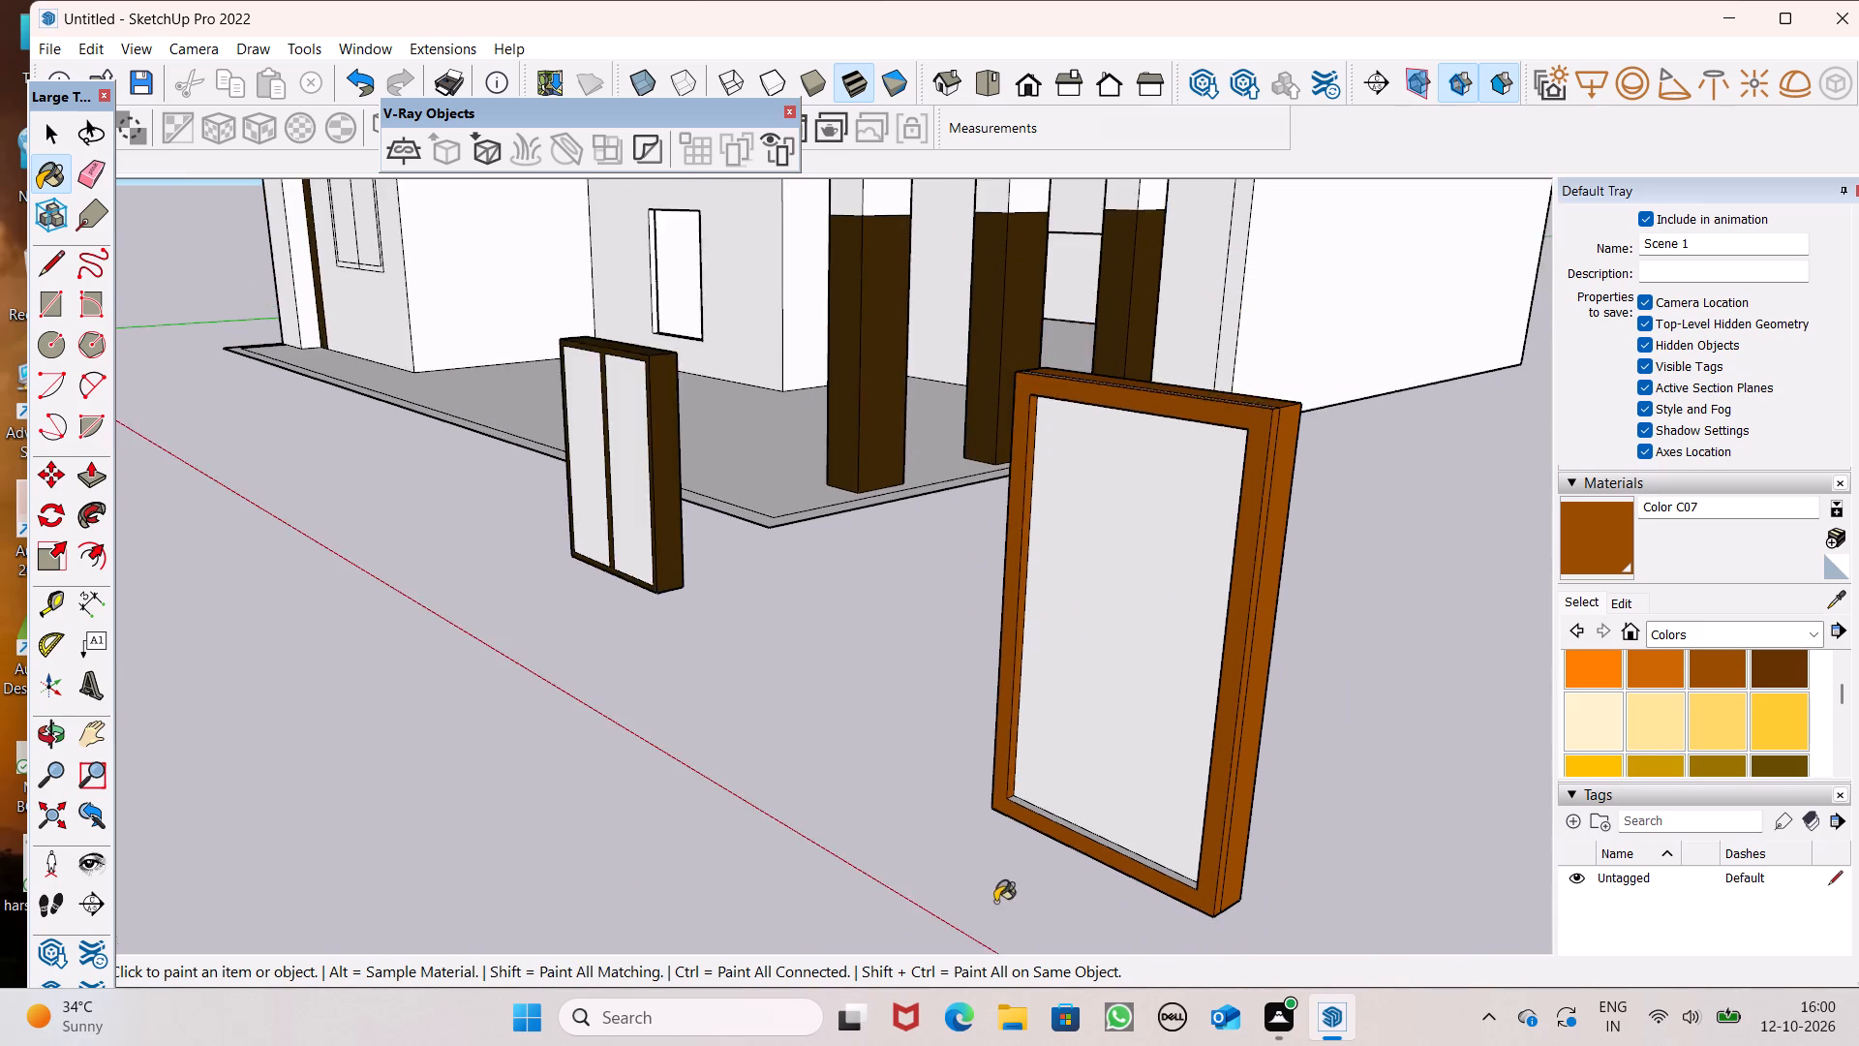
middle_drag(1006, 922, 1245, 869)
scroll(909, 650, down, 4)
scroll(665, 606, down, 5)
middle_drag(1225, 704, 1448, 827)
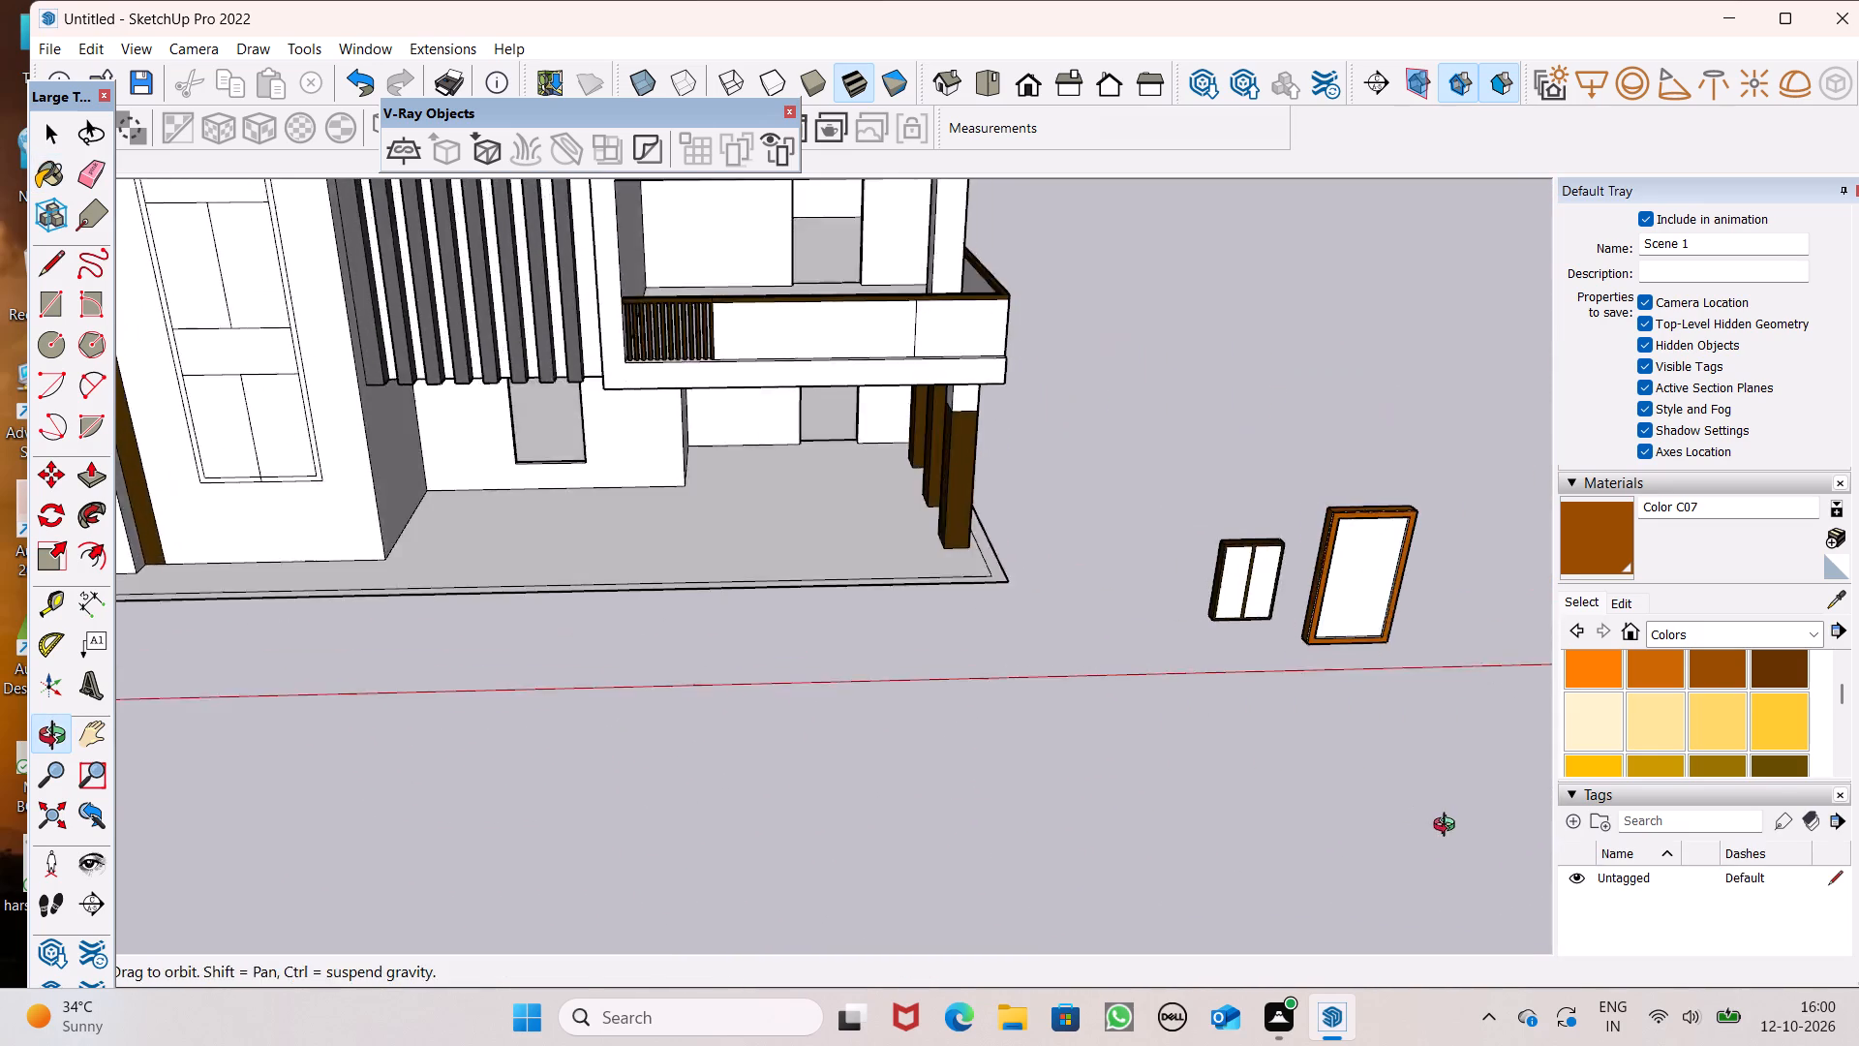
middle_drag(1448, 827, 1474, 796)
scroll(1467, 704, up, 7)
middle_drag(1404, 592, 1541, 806)
scroll(1387, 602, up, 7)
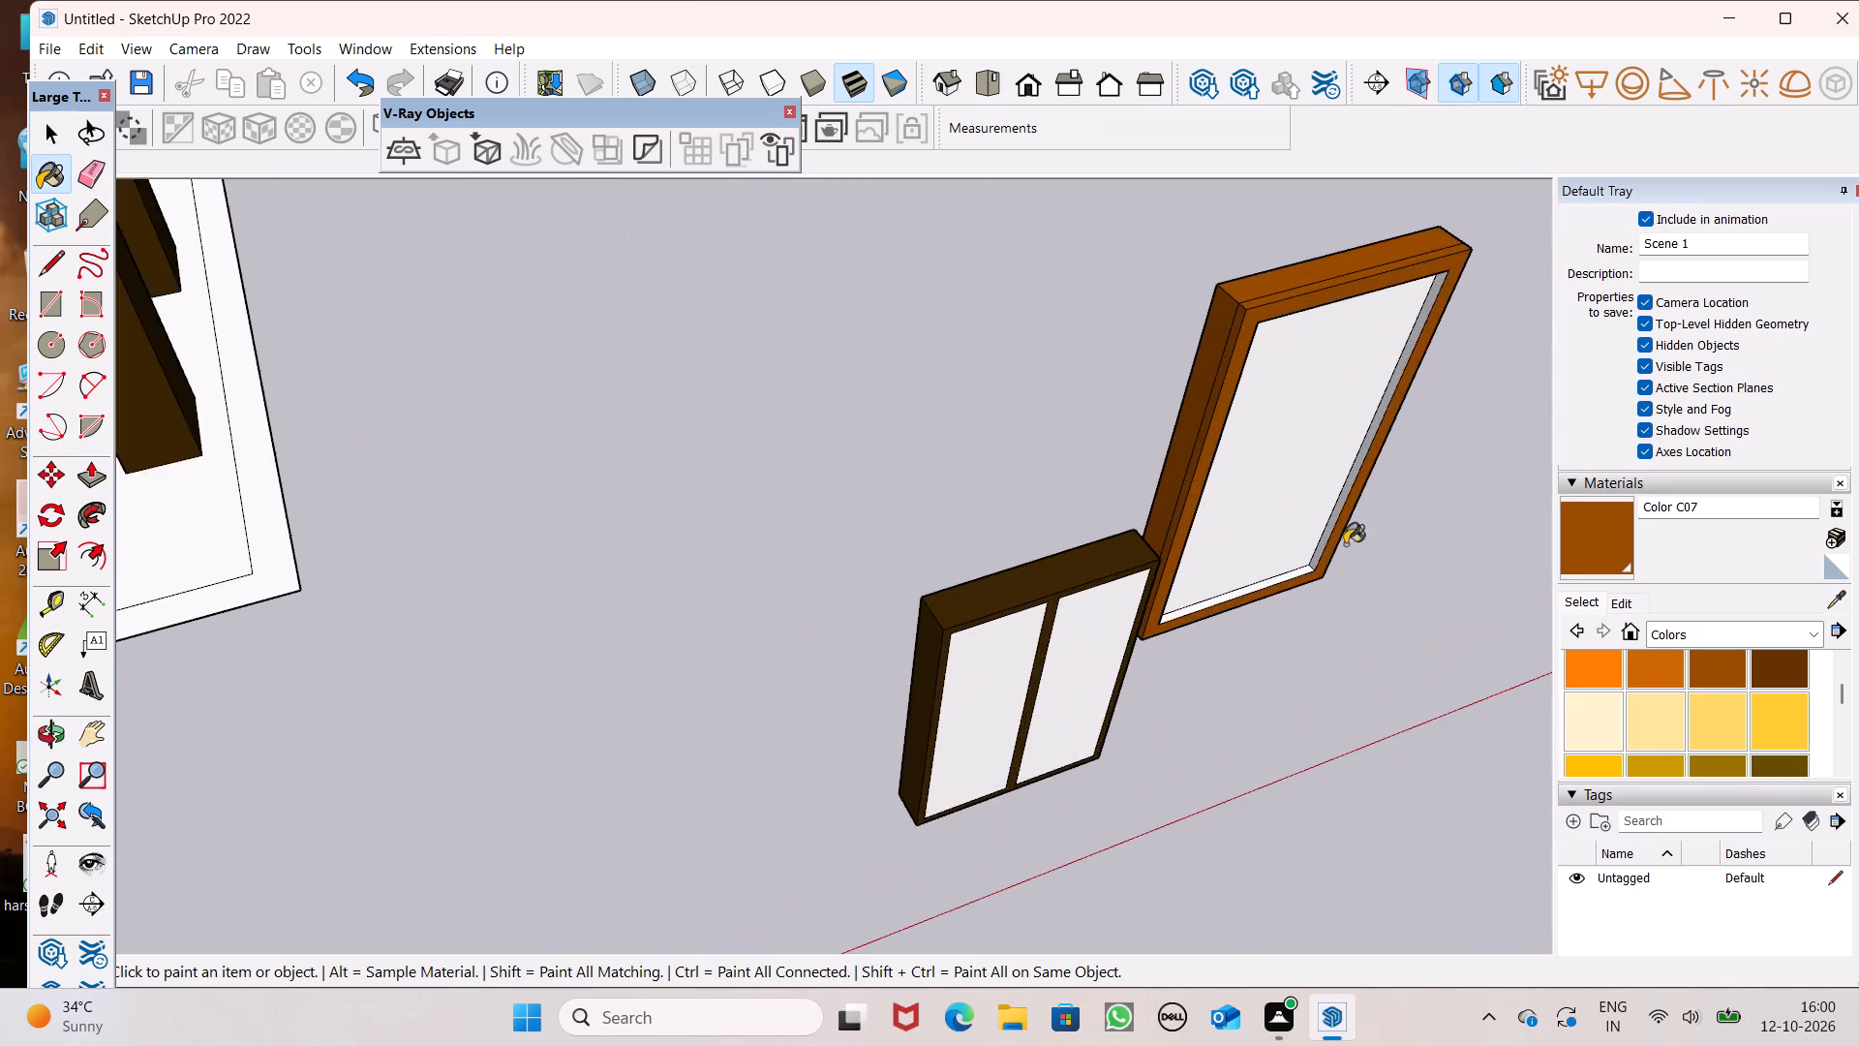
scroll(1258, 551, up, 15)
click(1367, 567)
click(1318, 619)
Examine the painted frame beside the loose window, and the building's balconies and roof from below.
scroll(1362, 599, down, 3)
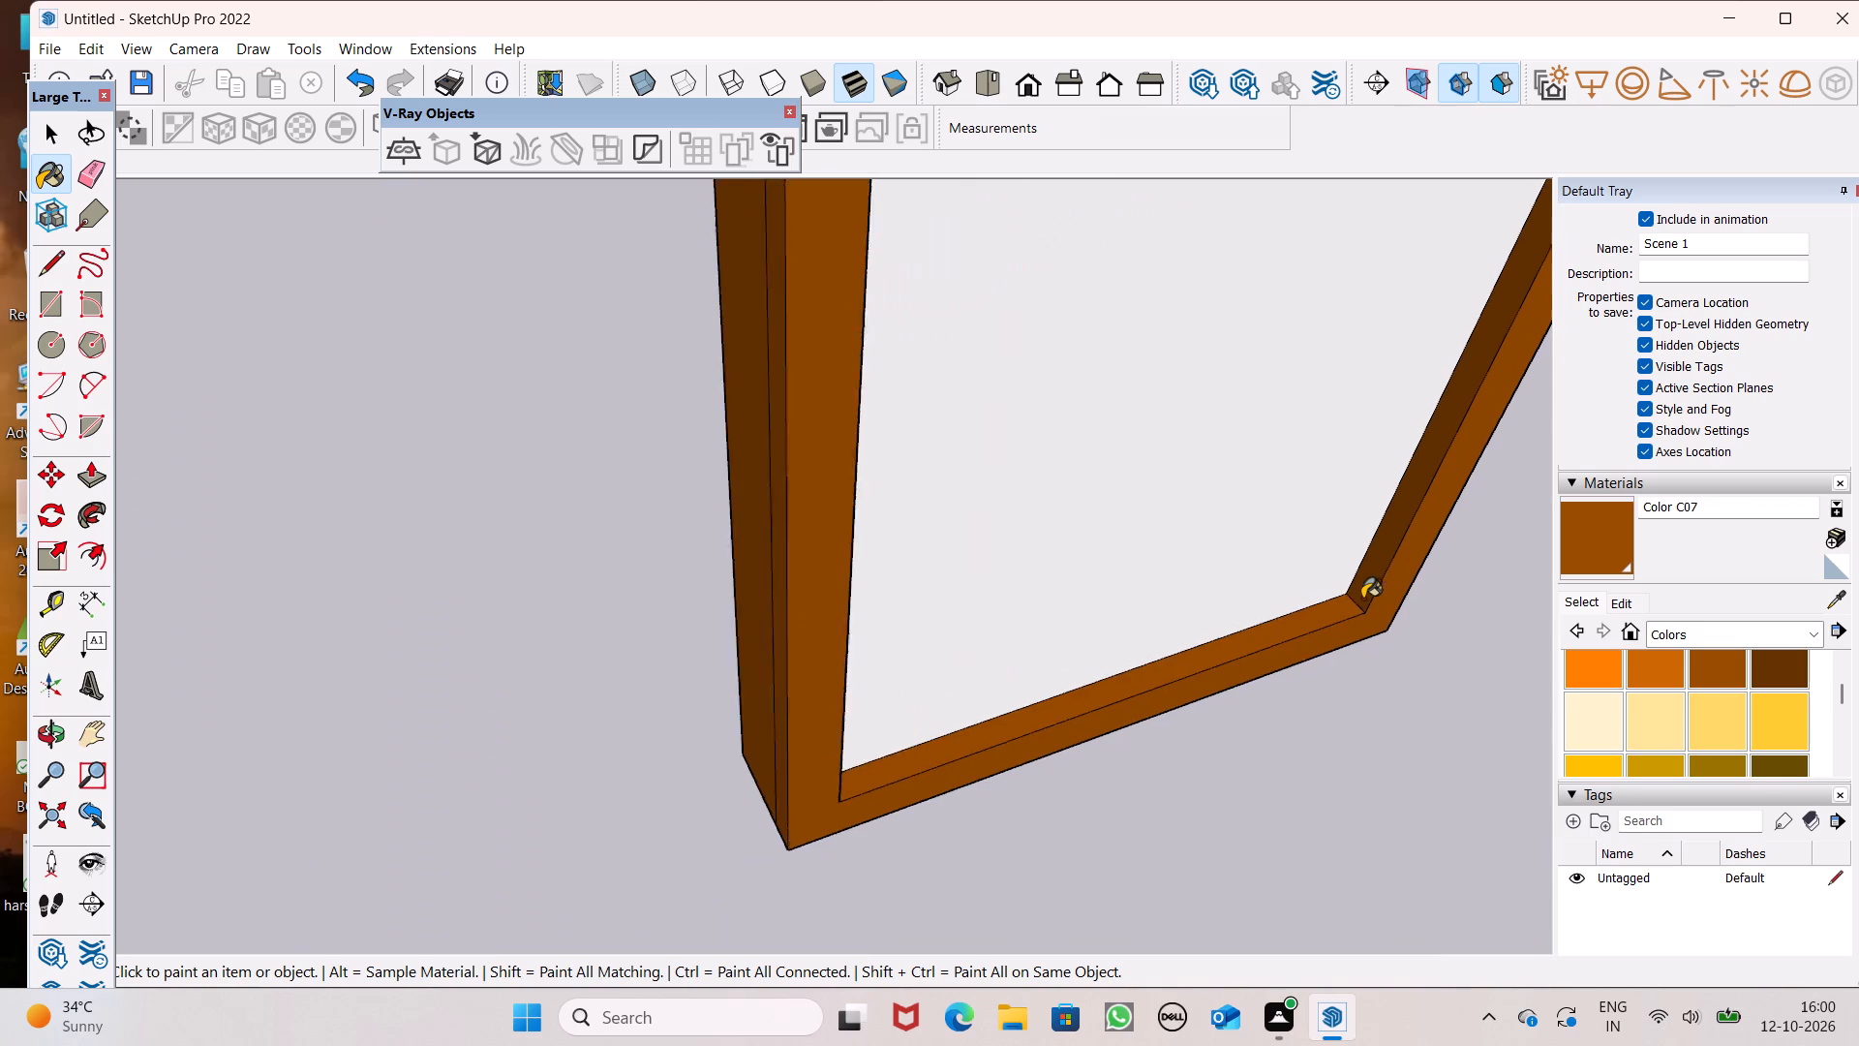
scroll(1362, 599, down, 11)
scroll(1050, 557, down, 2)
middle_drag(1304, 557, 1206, 267)
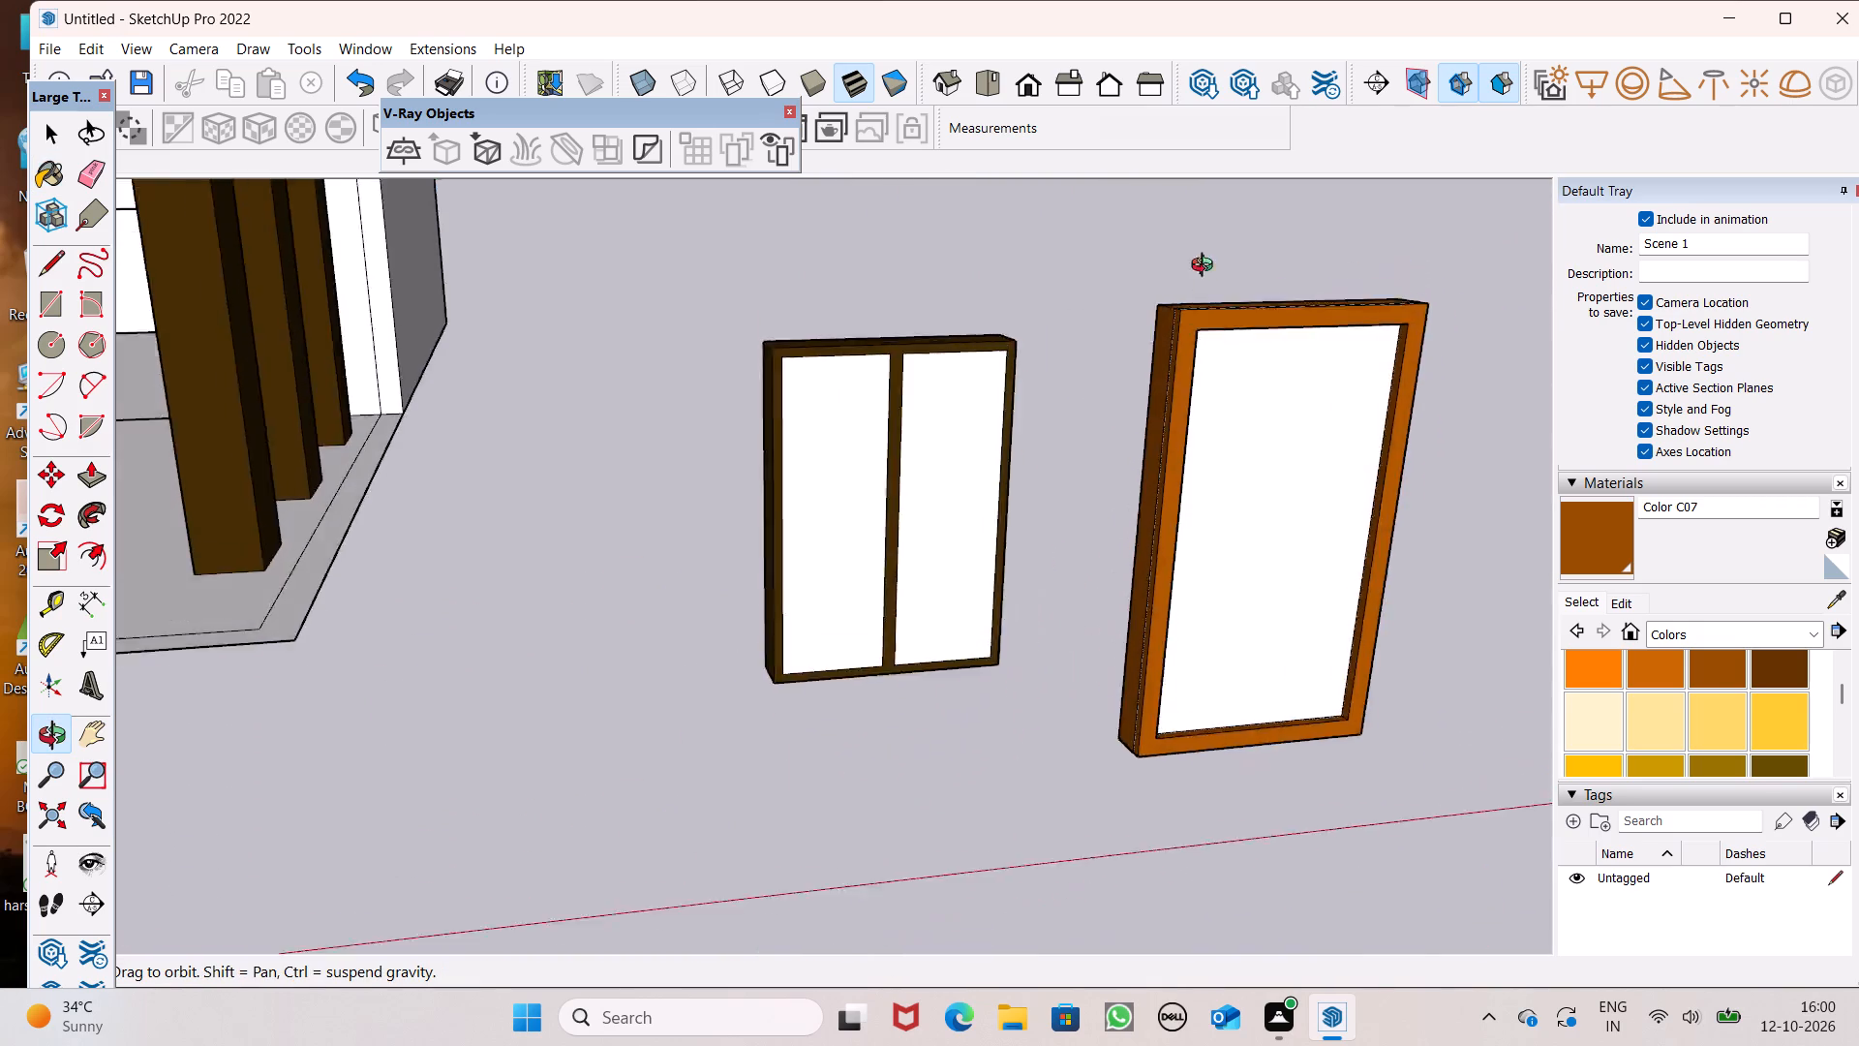
middle_drag(1206, 267, 807, 0)
scroll(1256, 917, up, 1)
scroll(1256, 917, down, 1)
middle_drag(1221, 731, 1181, 534)
scroll(1216, 709, down, 11)
scroll(1158, 440, up, 6)
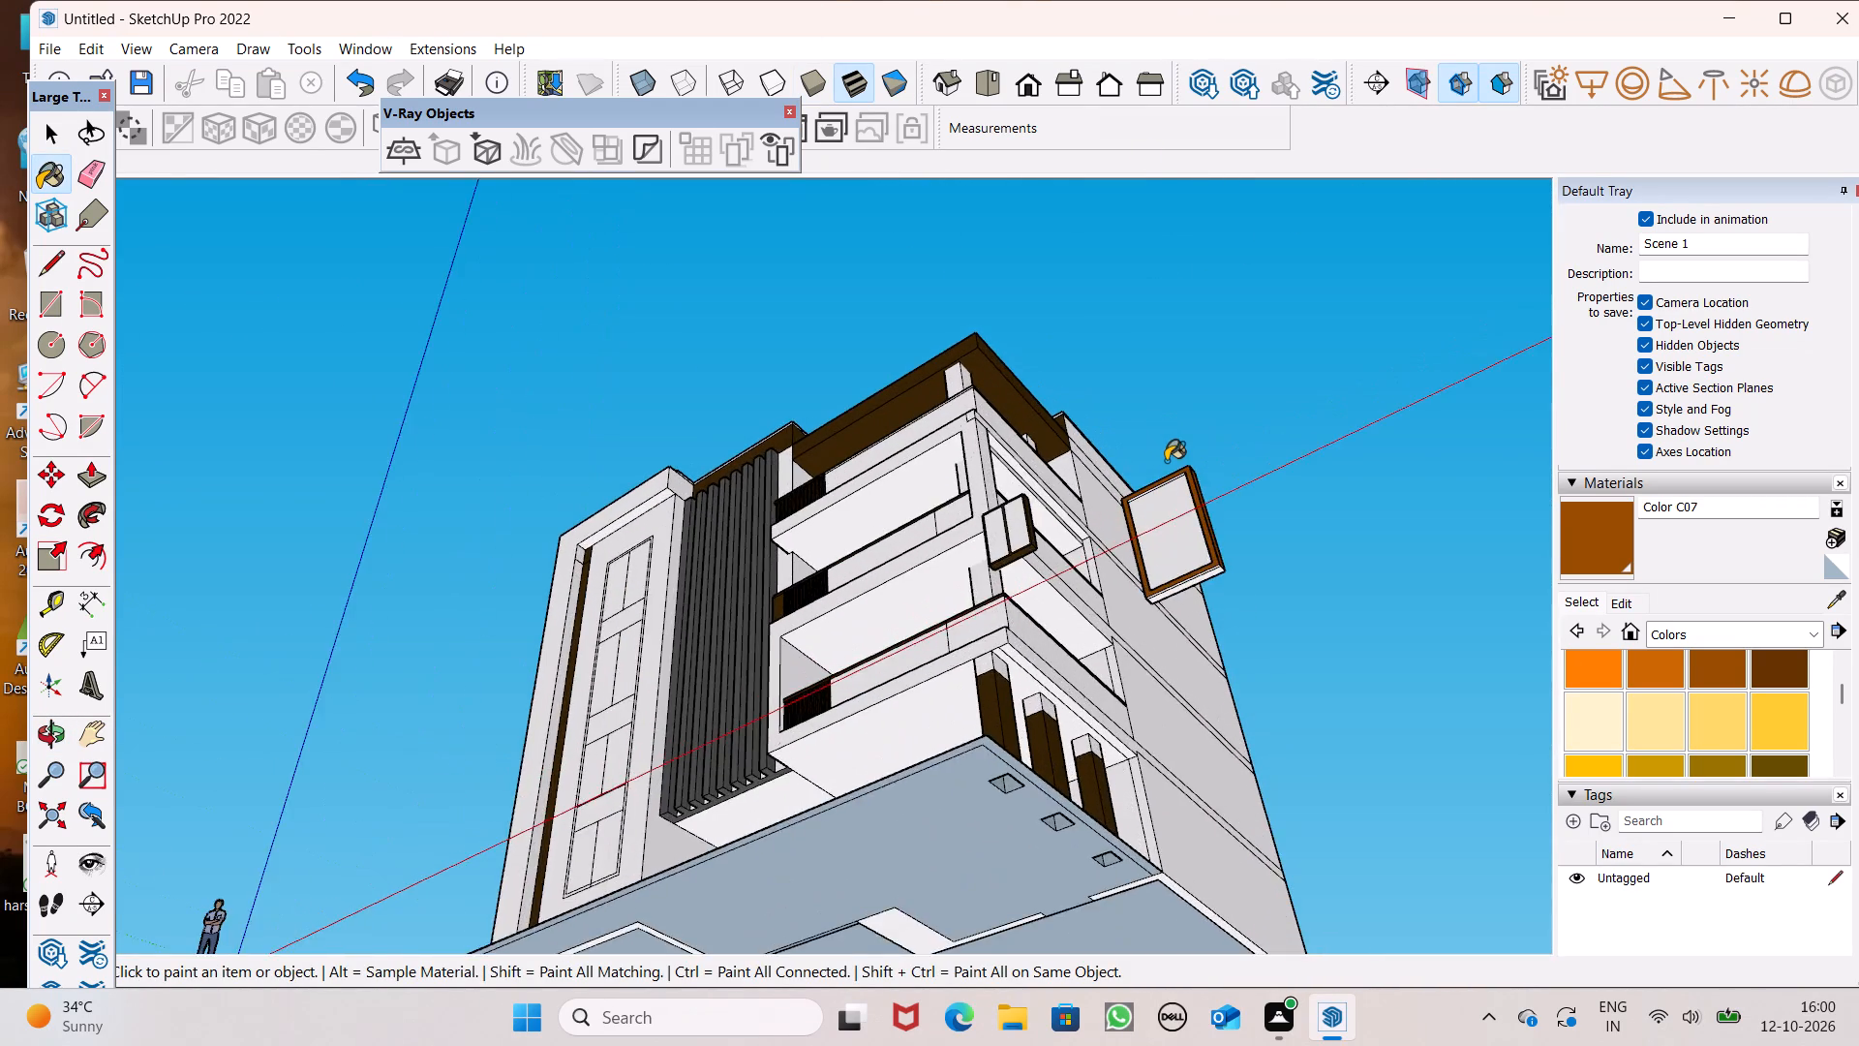
scroll(1166, 461, up, 15)
scroll(1111, 508, up, 8)
scroll(1103, 568, down, 6)
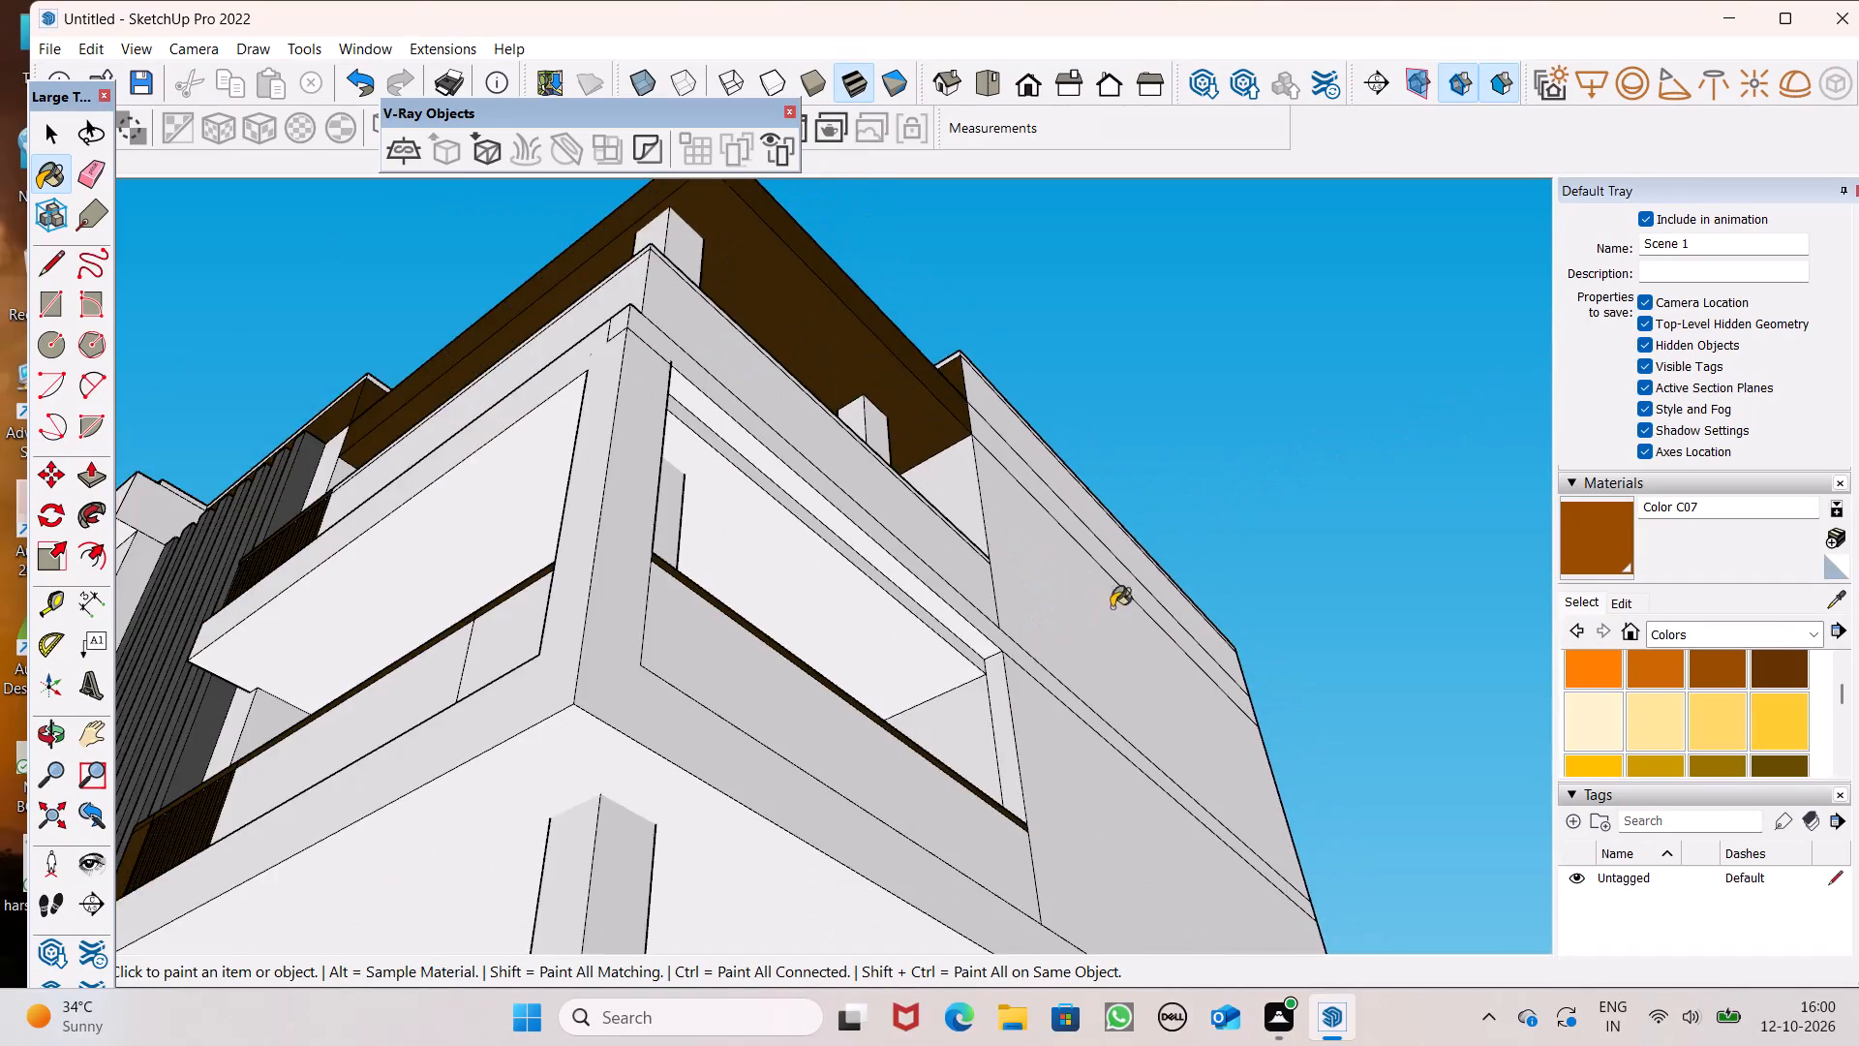
Paint the top inner face of the recess on the panel frame's front with Color C07.
scroll(1121, 639, down, 5)
scroll(1121, 731, up, 11)
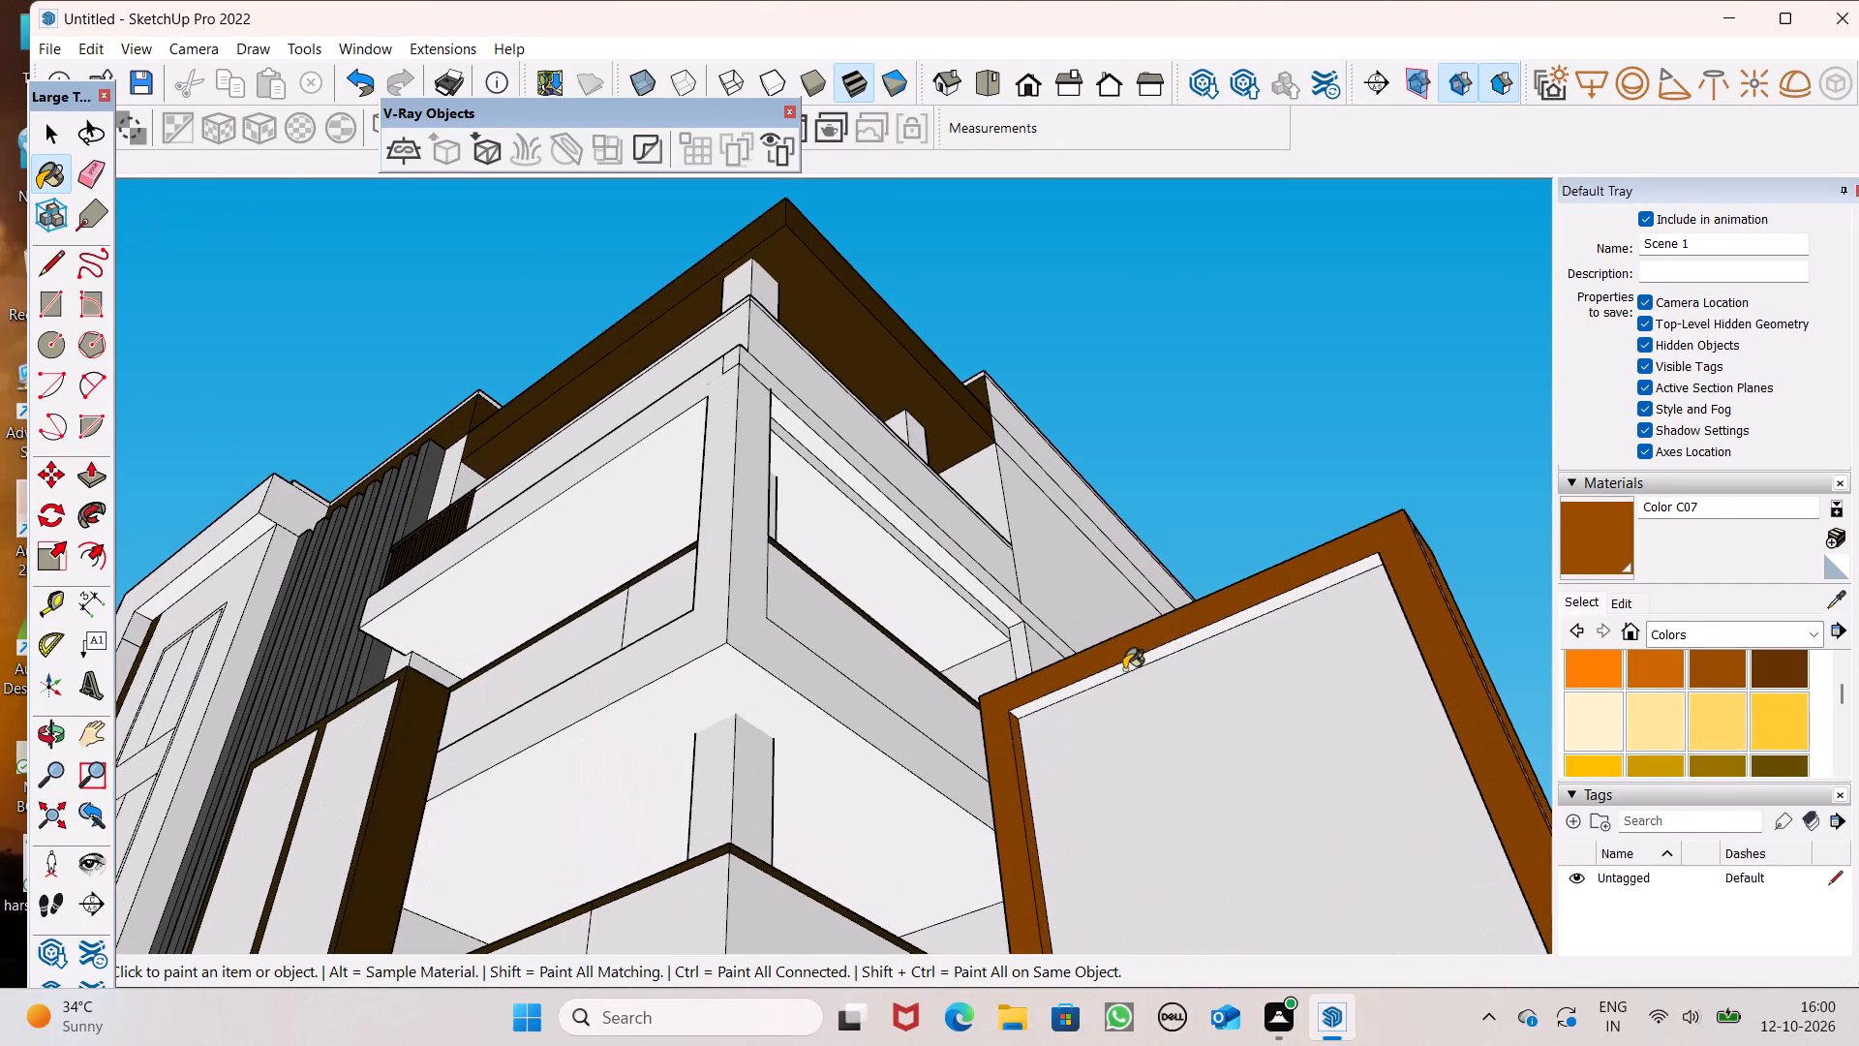
click(1125, 666)
Close the two column openings nearest the corner in the base slab's underside by tracing a short line along one edge of each.
scroll(1227, 556, down, 20)
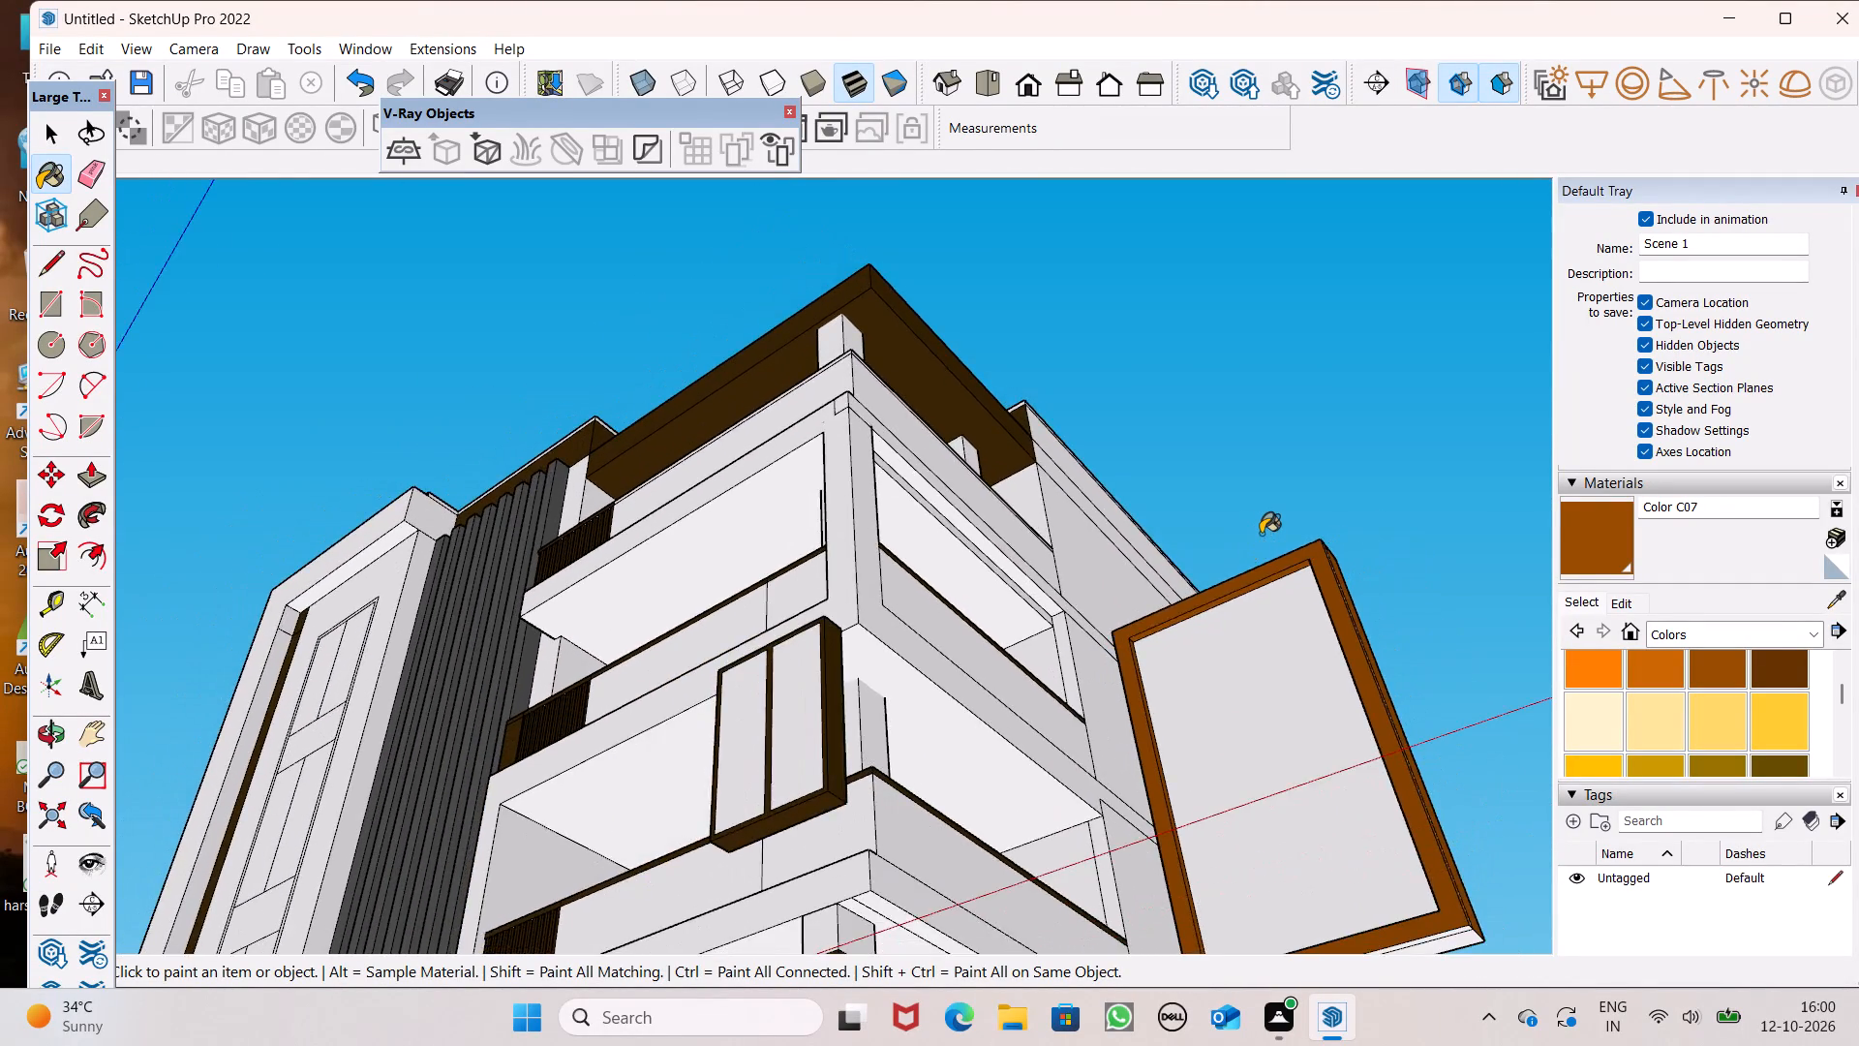
scroll(1261, 534, down, 7)
middle_drag(1245, 585, 1323, 1017)
scroll(1310, 446, down, 11)
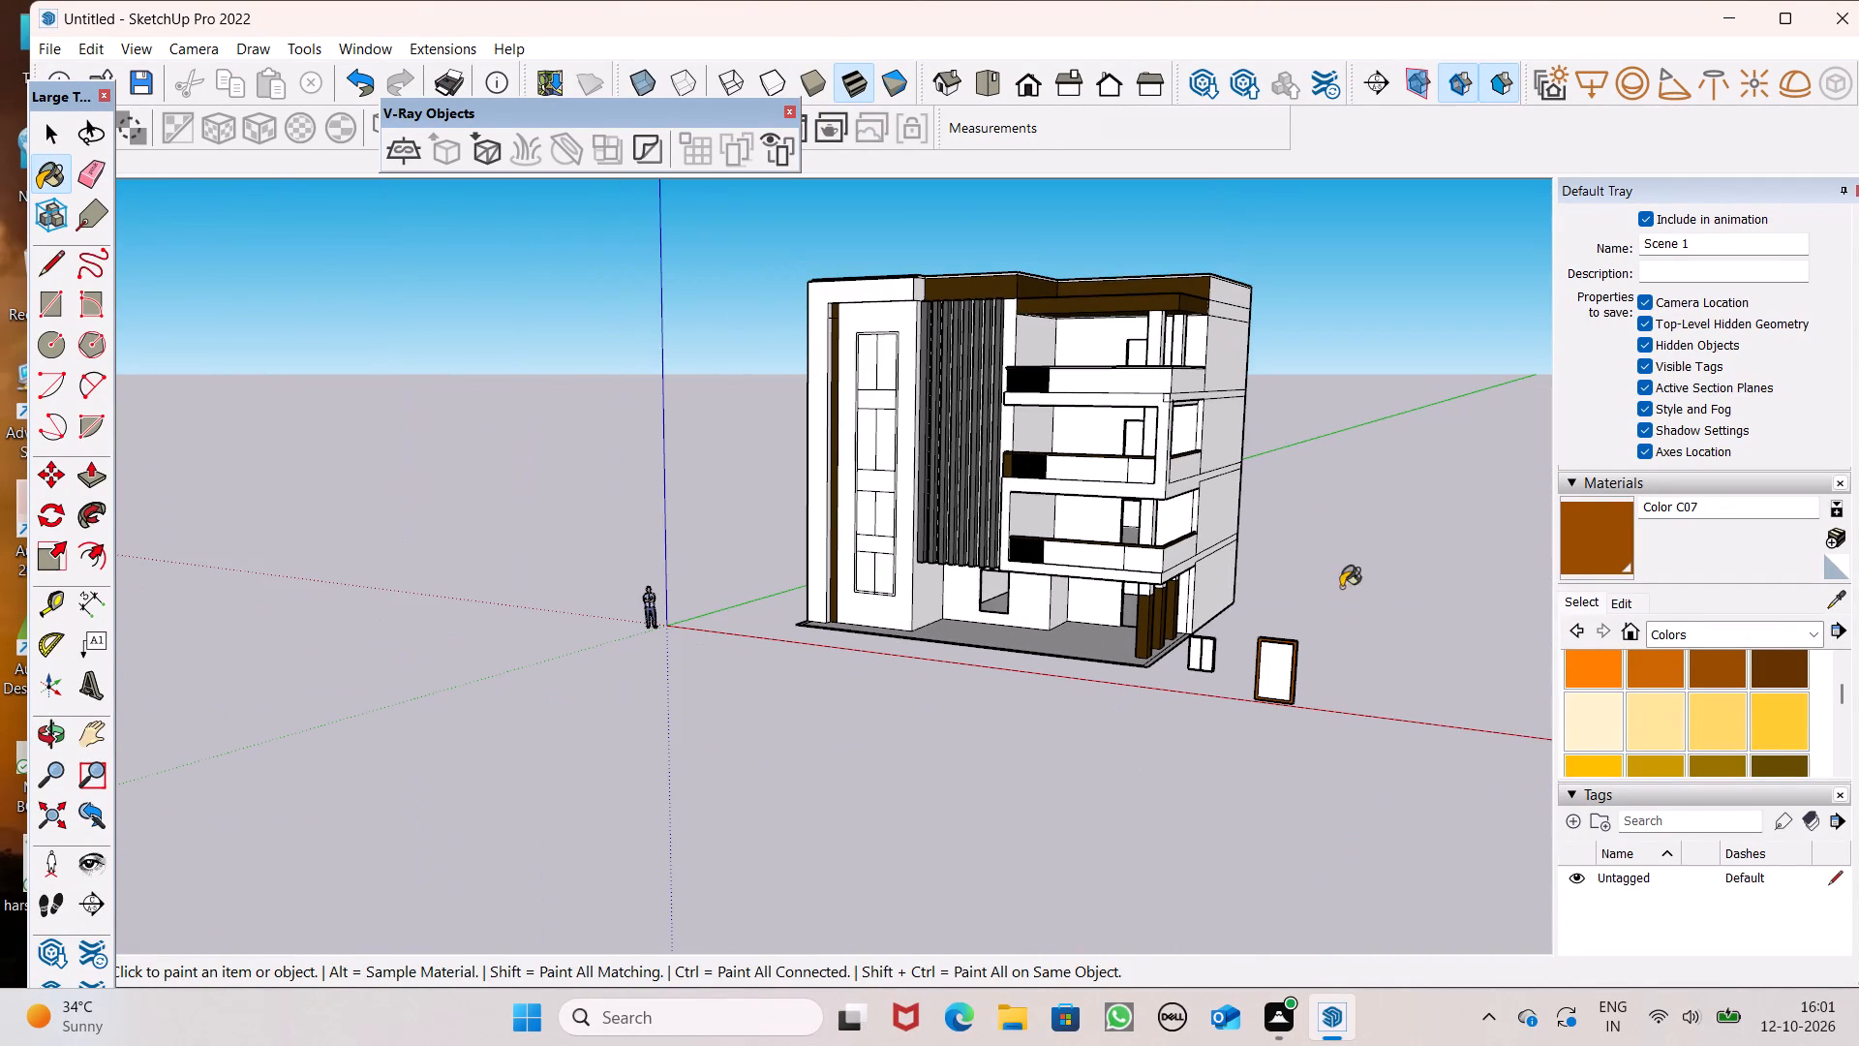
key(space)
middle_drag(1234, 689, 1174, 343)
scroll(1174, 343, up, 1)
scroll(1271, 664, up, 4)
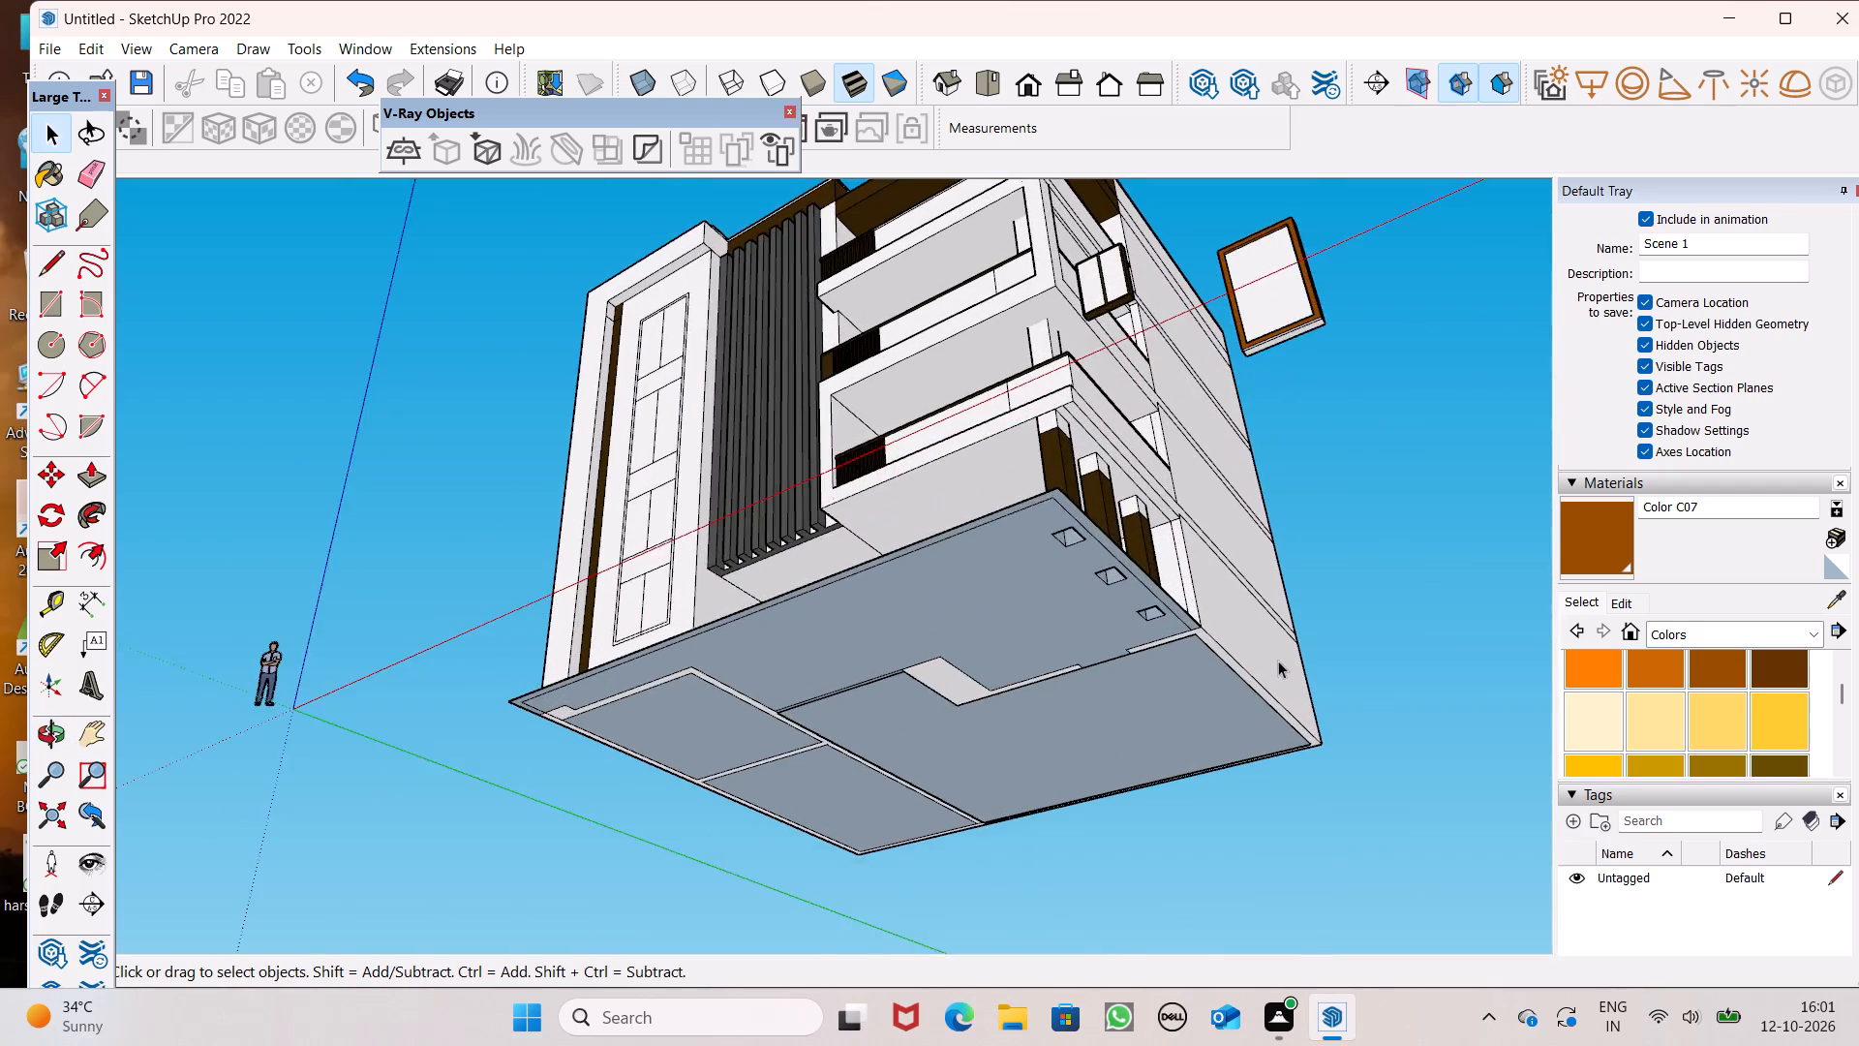
scroll(1273, 664, up, 1)
middle_drag(1268, 663, 825, 399)
scroll(649, 198, up, 6)
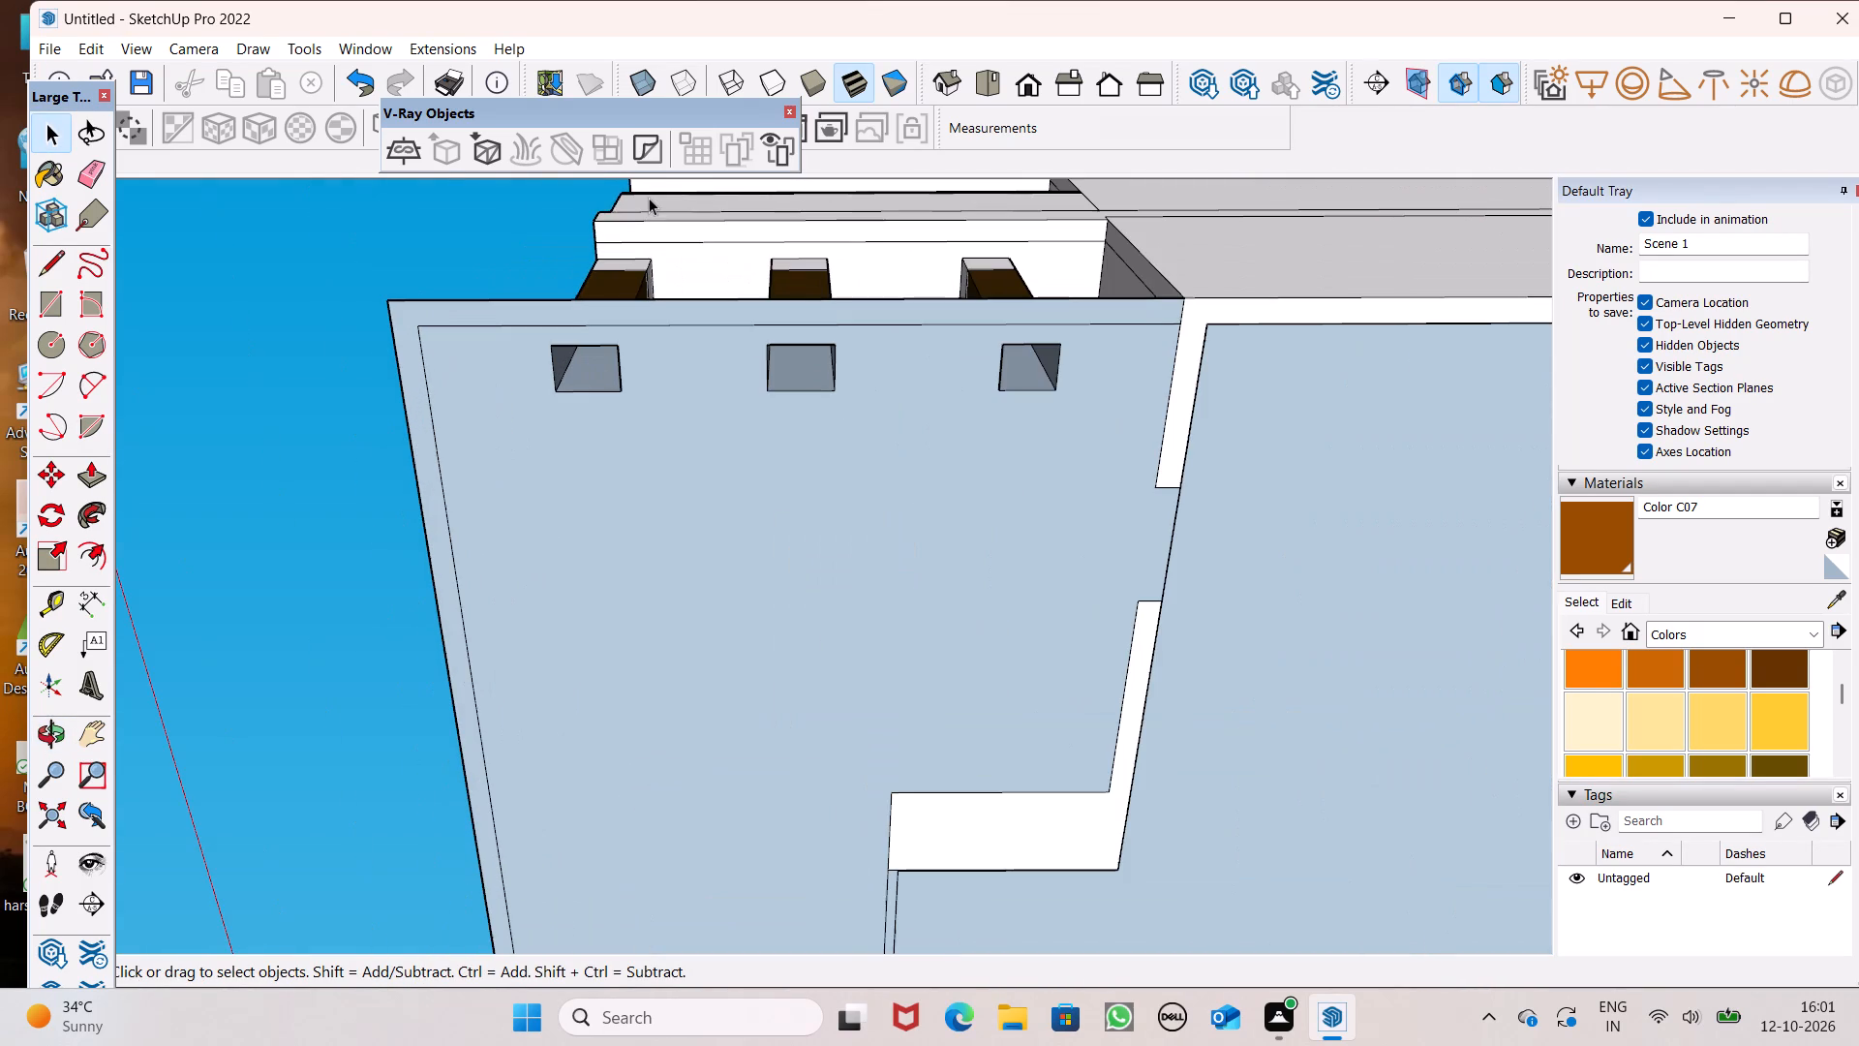
click(41, 275)
scroll(423, 371, up, 7)
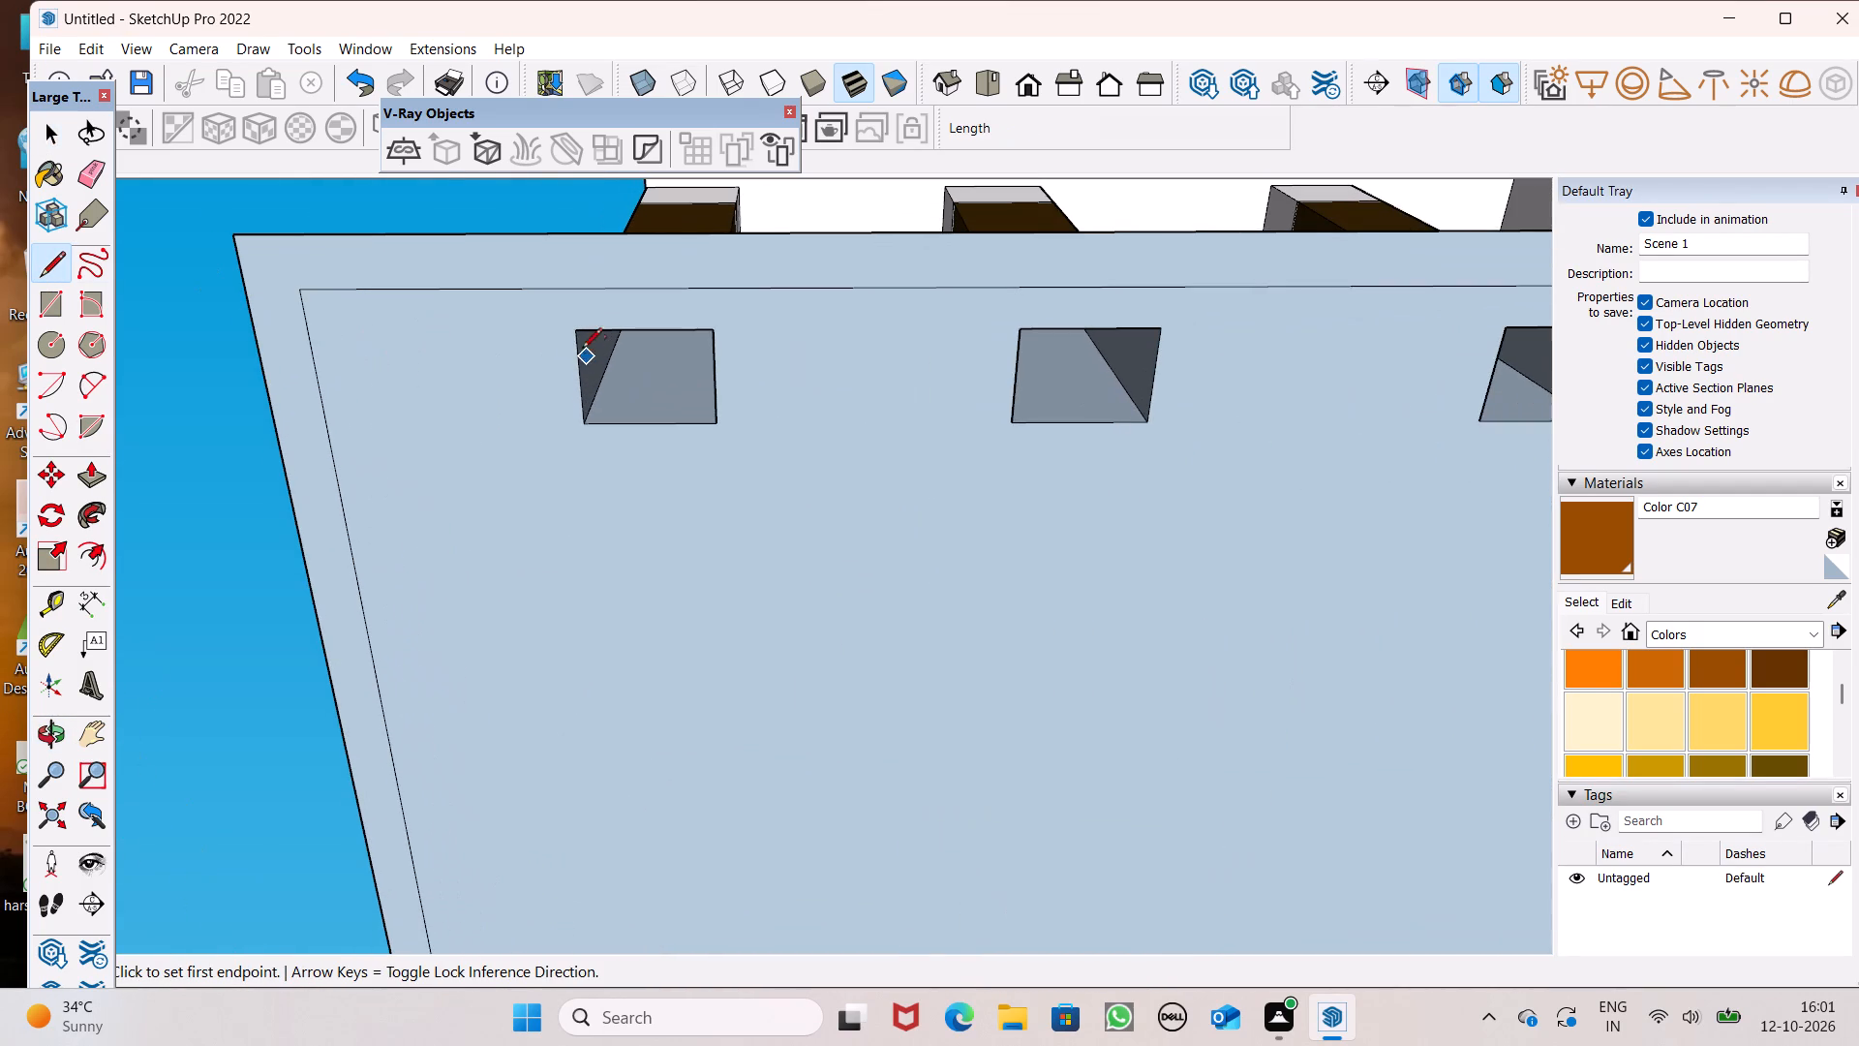
click(582, 337)
click(597, 331)
click(1029, 323)
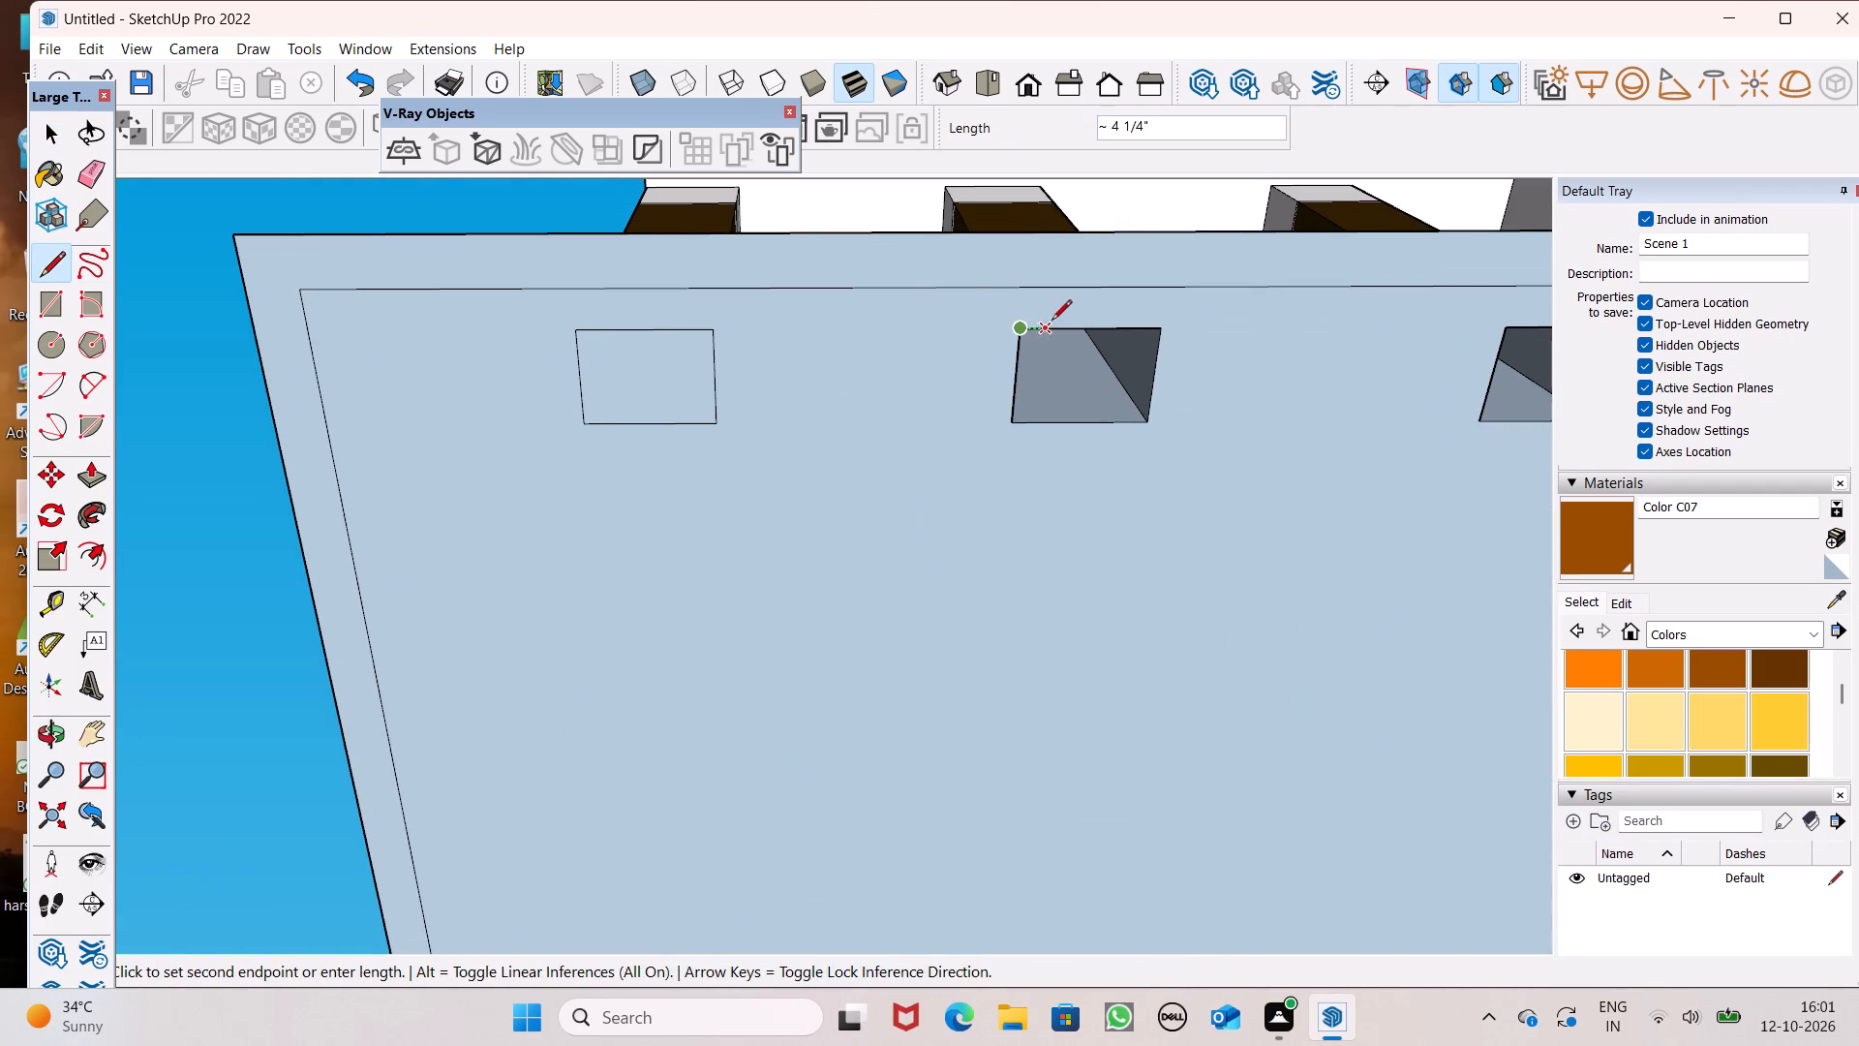
click(1052, 322)
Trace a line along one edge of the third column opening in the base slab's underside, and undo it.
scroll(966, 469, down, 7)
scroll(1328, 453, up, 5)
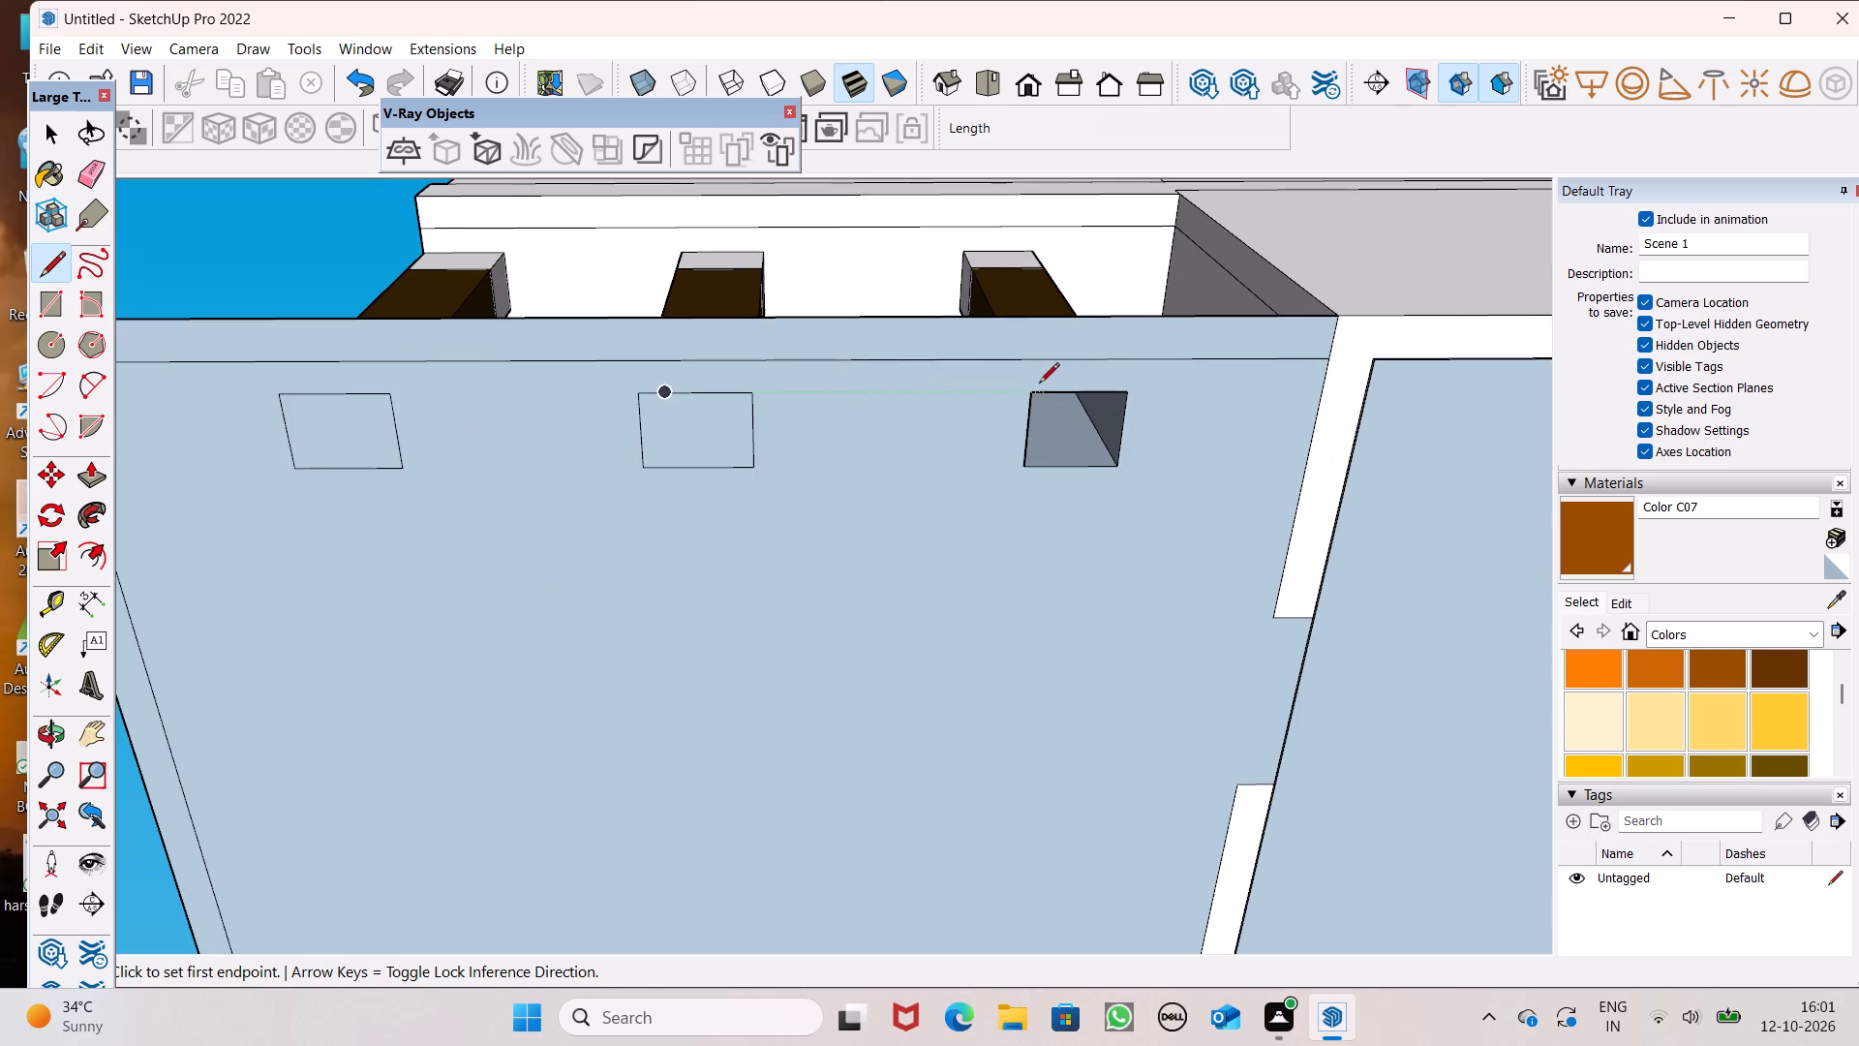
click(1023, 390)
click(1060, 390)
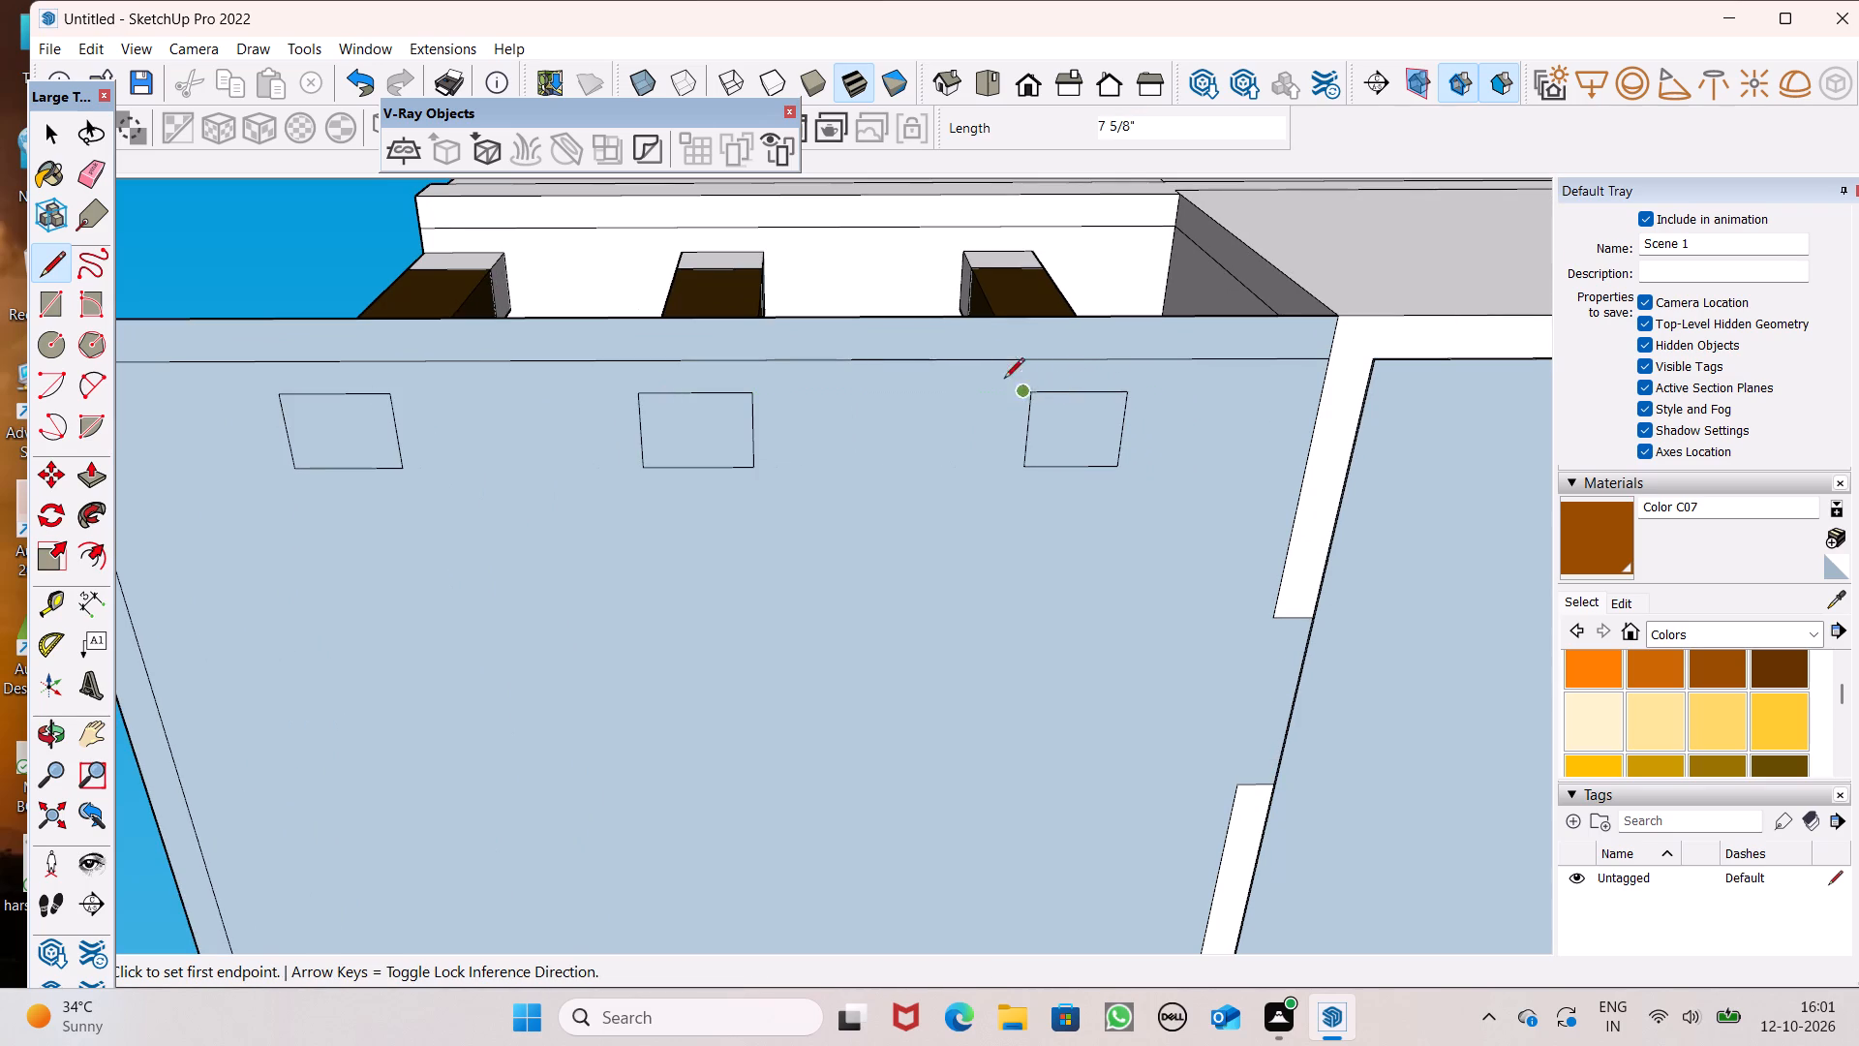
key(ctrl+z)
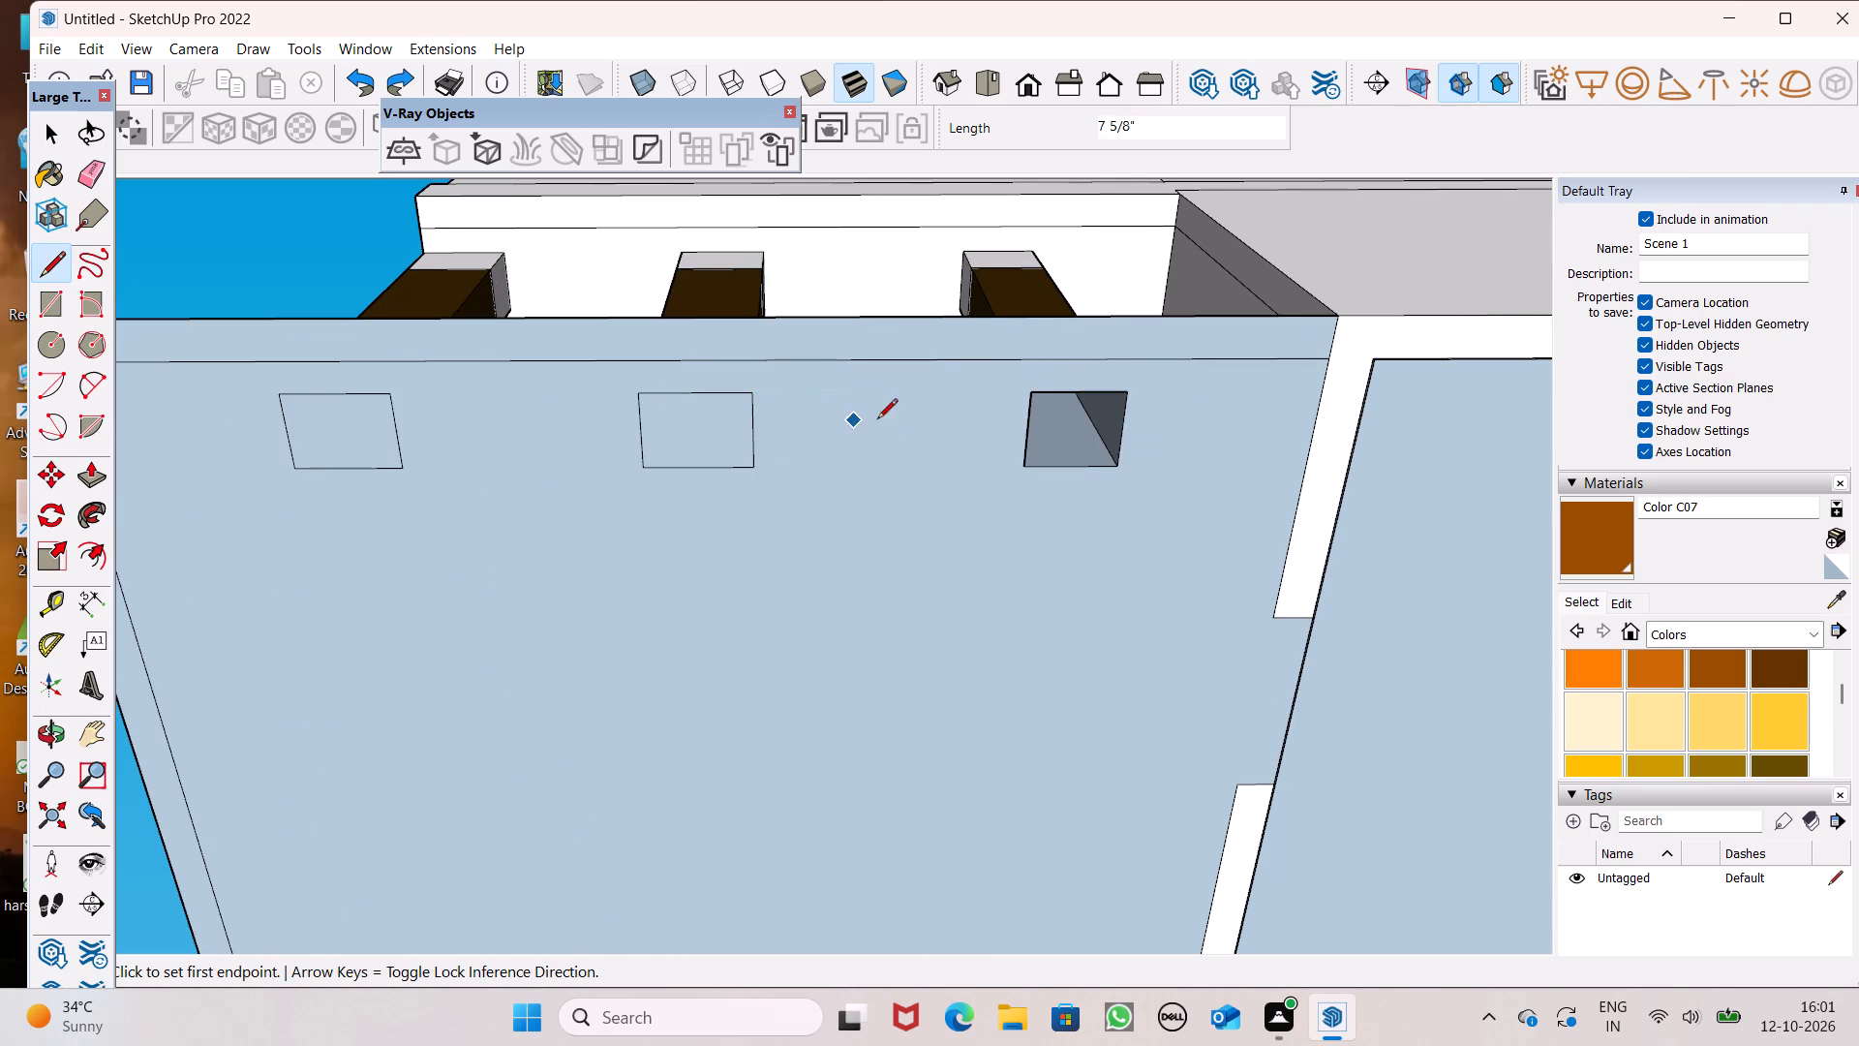
Close the third column opening in the base slab's underside with a short line along its edge.
scroll(947, 419, up, 6)
click(1055, 380)
click(1086, 371)
scroll(1042, 348, down, 3)
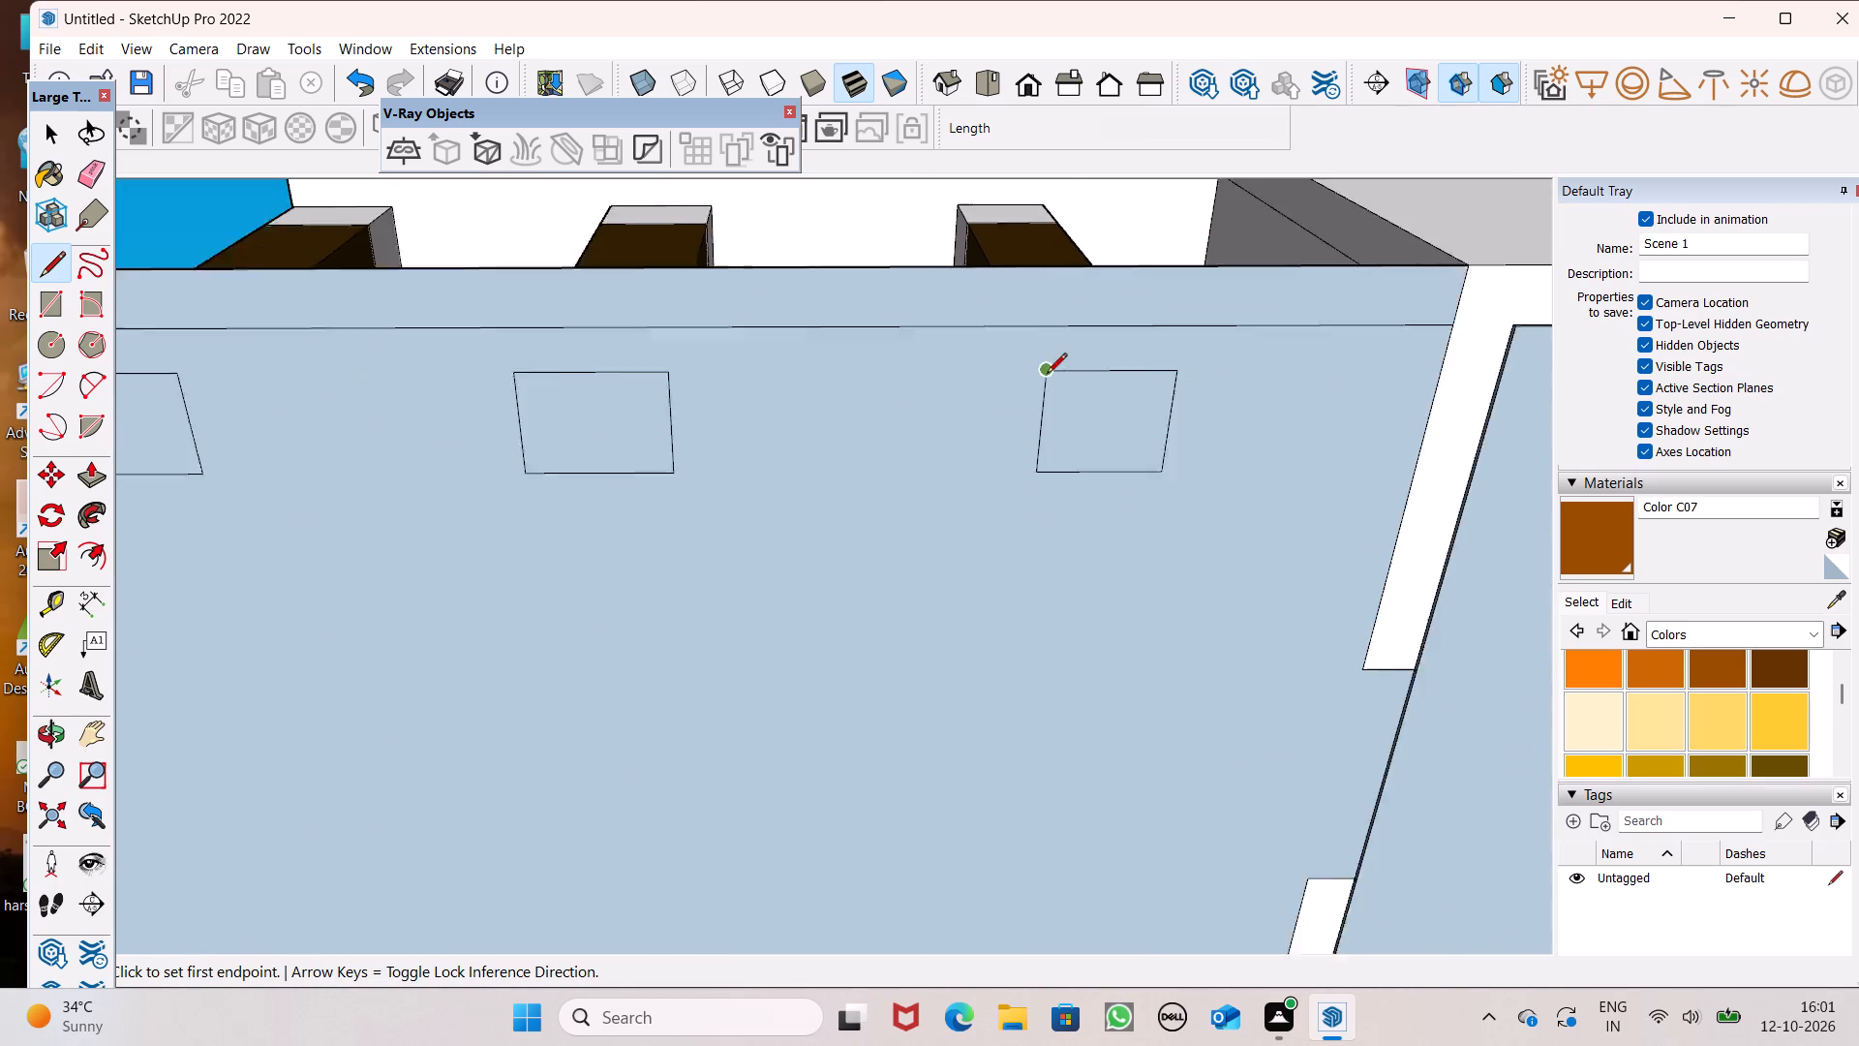
Paint the front and top faces of the top balcony's coping band, beside the slatted railing, with Color C08.
scroll(1047, 375, down, 10)
scroll(1106, 457, down, 4)
middle_drag(1313, 703, 1649, 877)
scroll(1638, 934, down, 1)
scroll(1061, 395, down, 5)
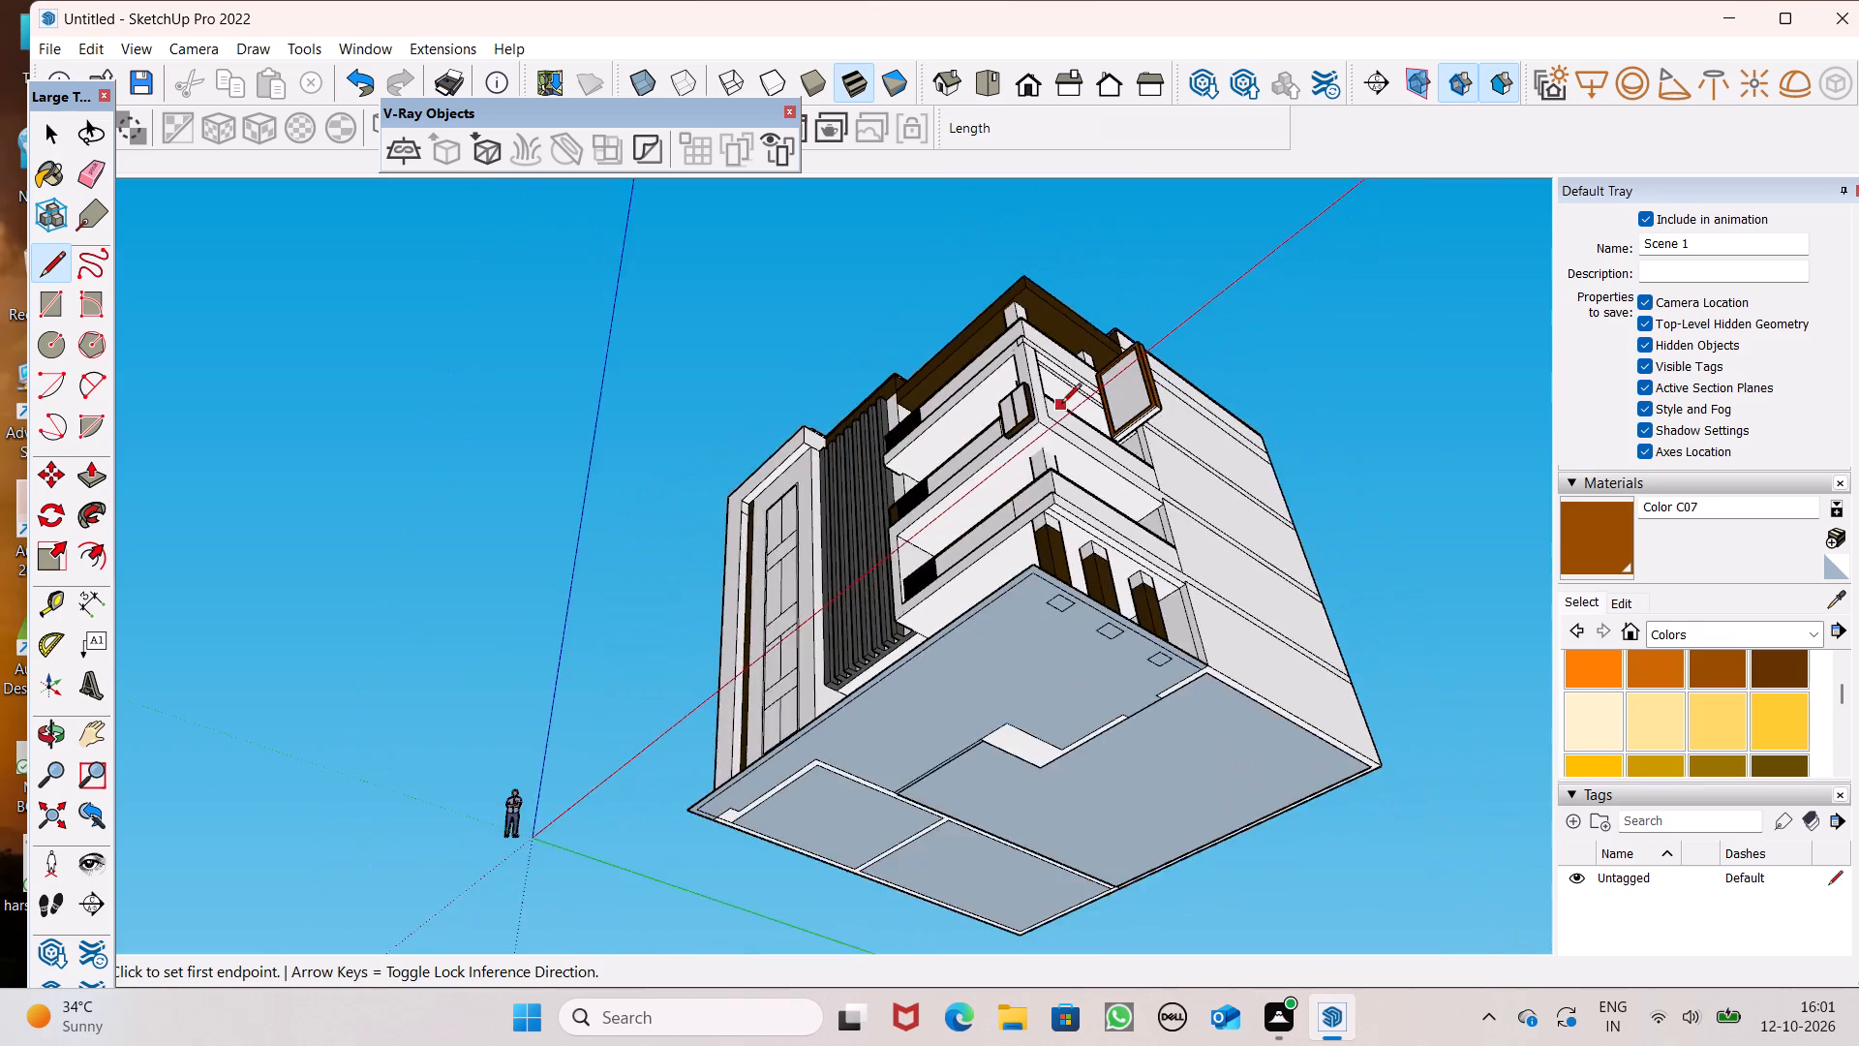
middle_drag(1090, 473, 1427, 1022)
scroll(1162, 539, down, 3)
middle_drag(1276, 628, 1325, 755)
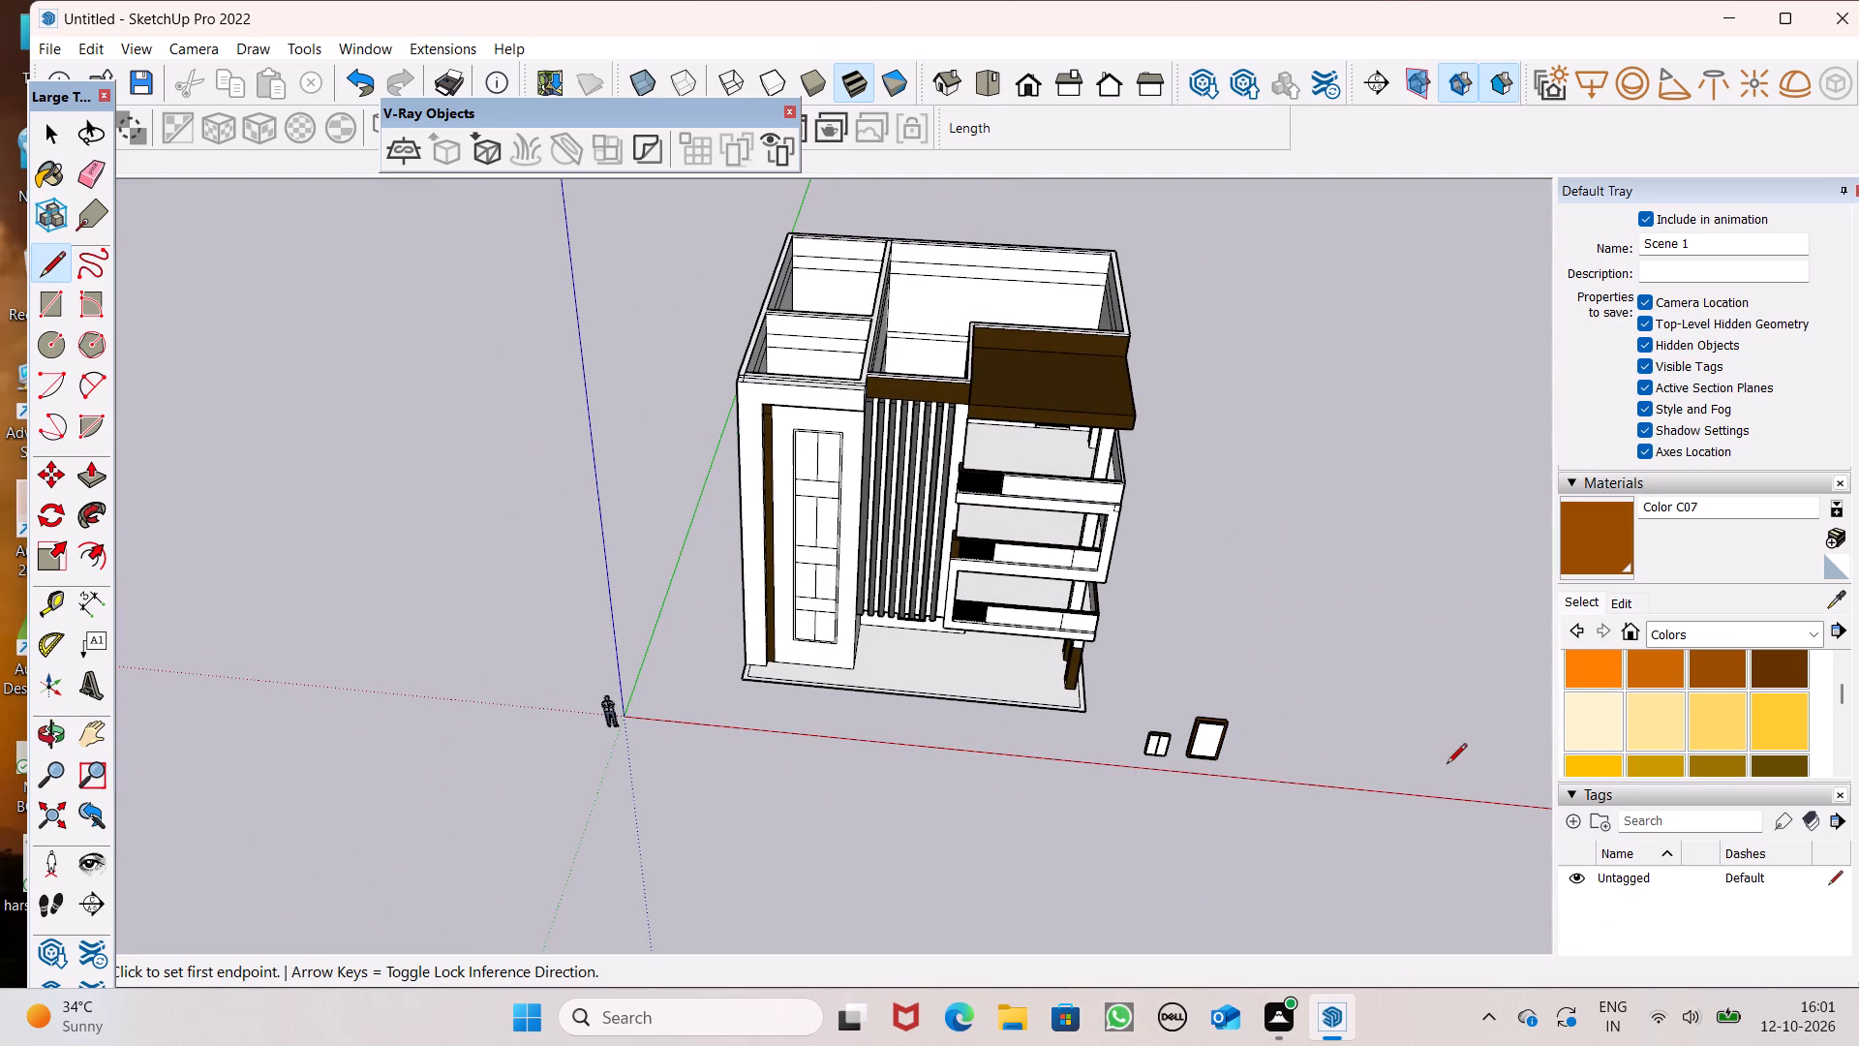
key(space)
scroll(1391, 739, up, 5)
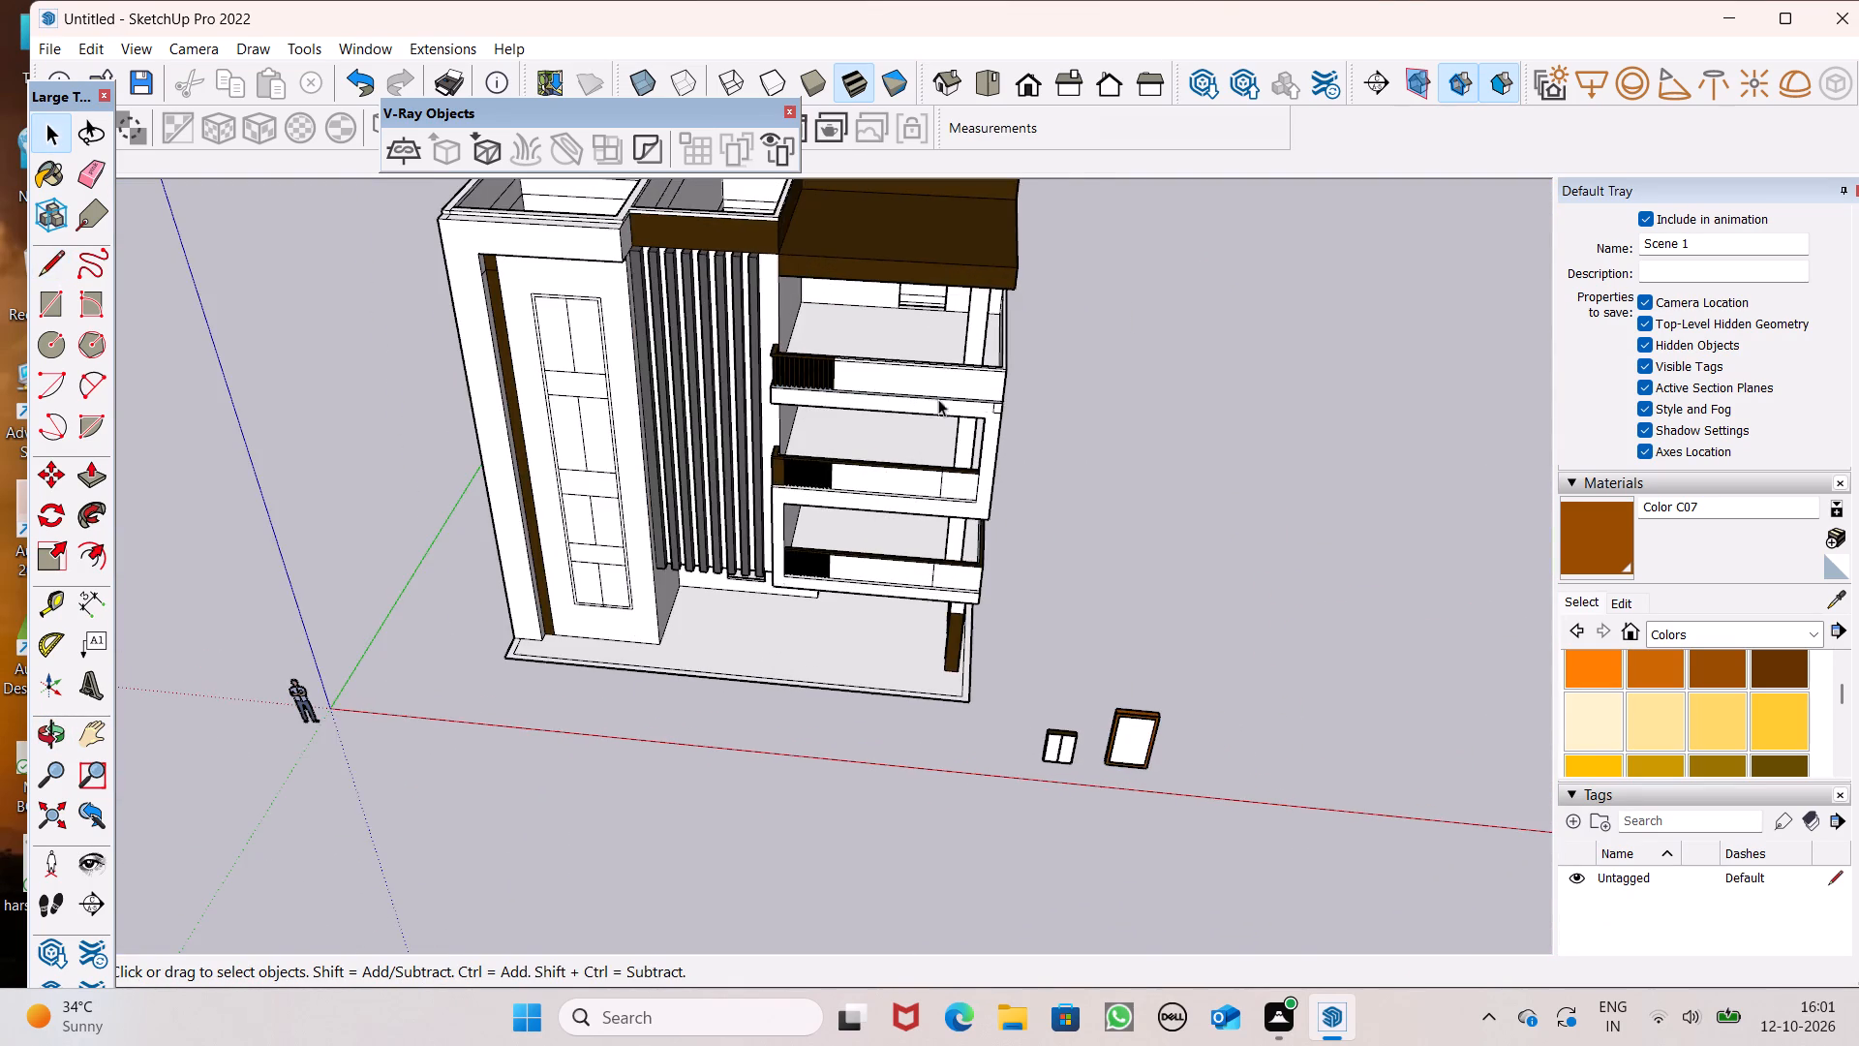
scroll(923, 369, up, 7)
middle_drag(1142, 470, 1059, 317)
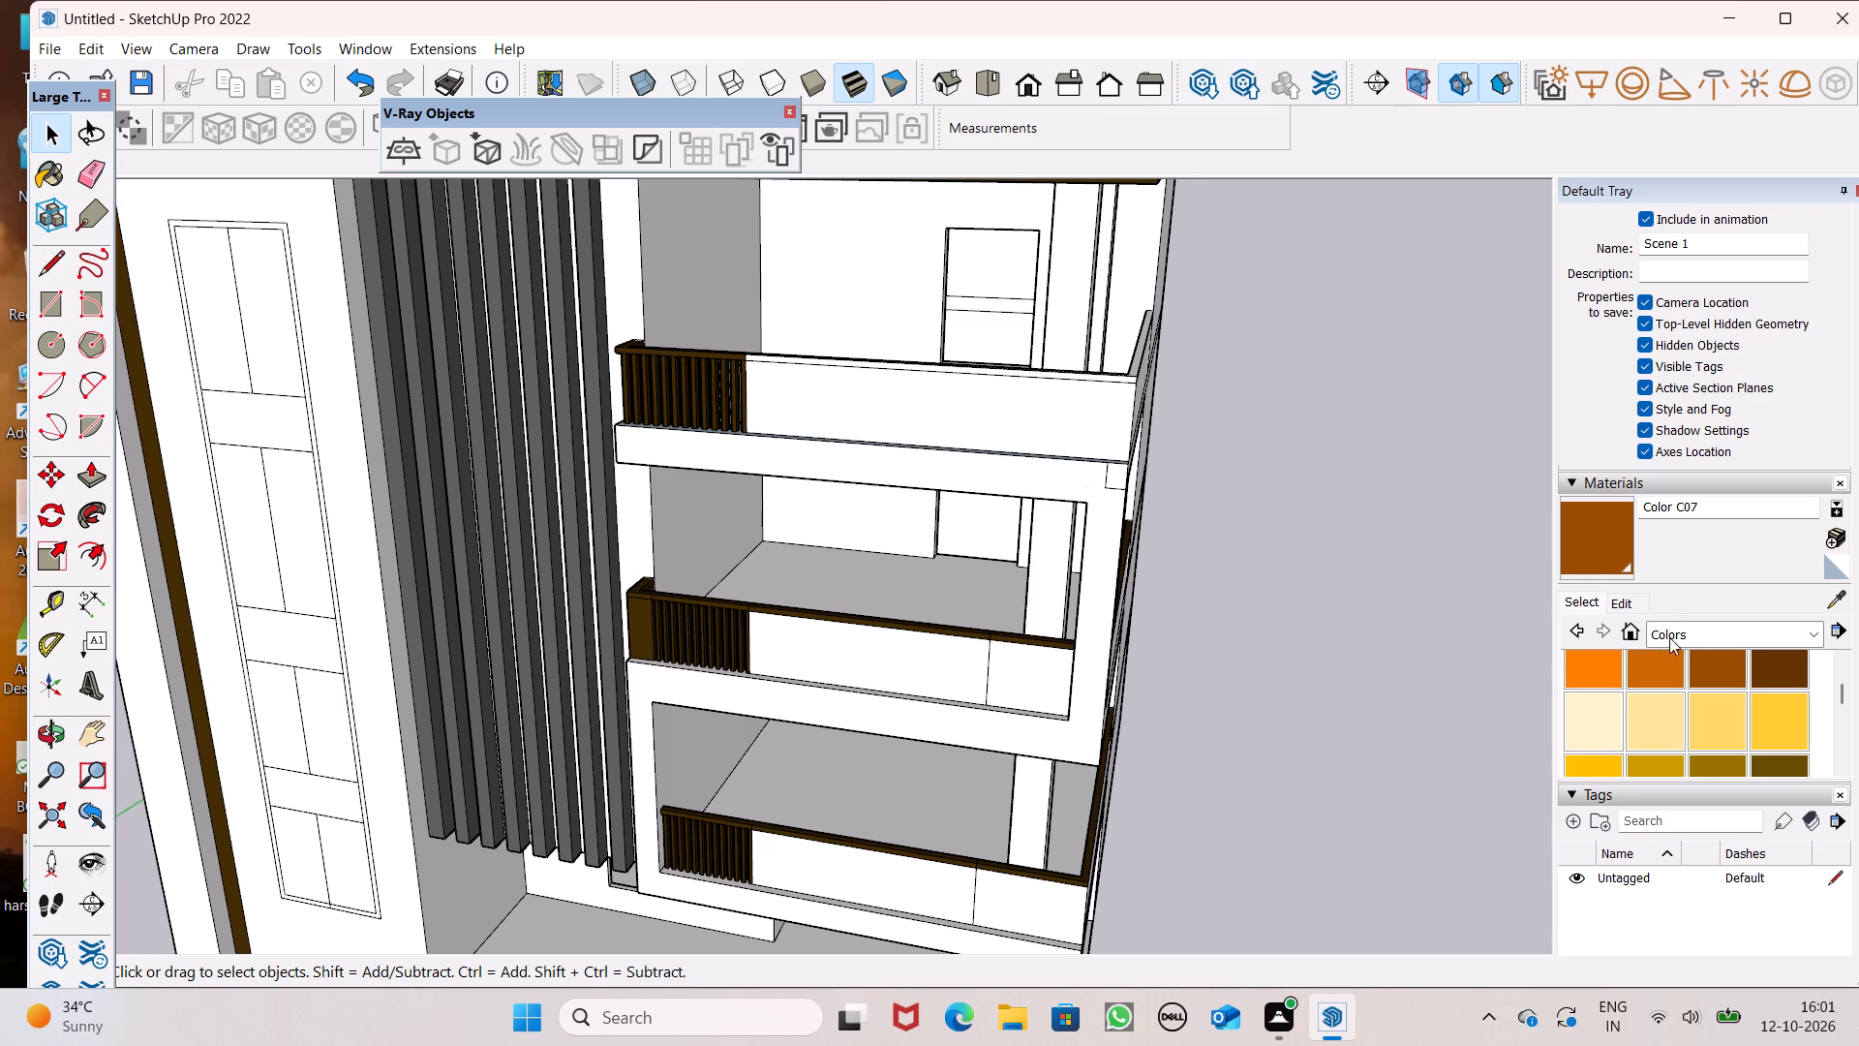
click(1757, 661)
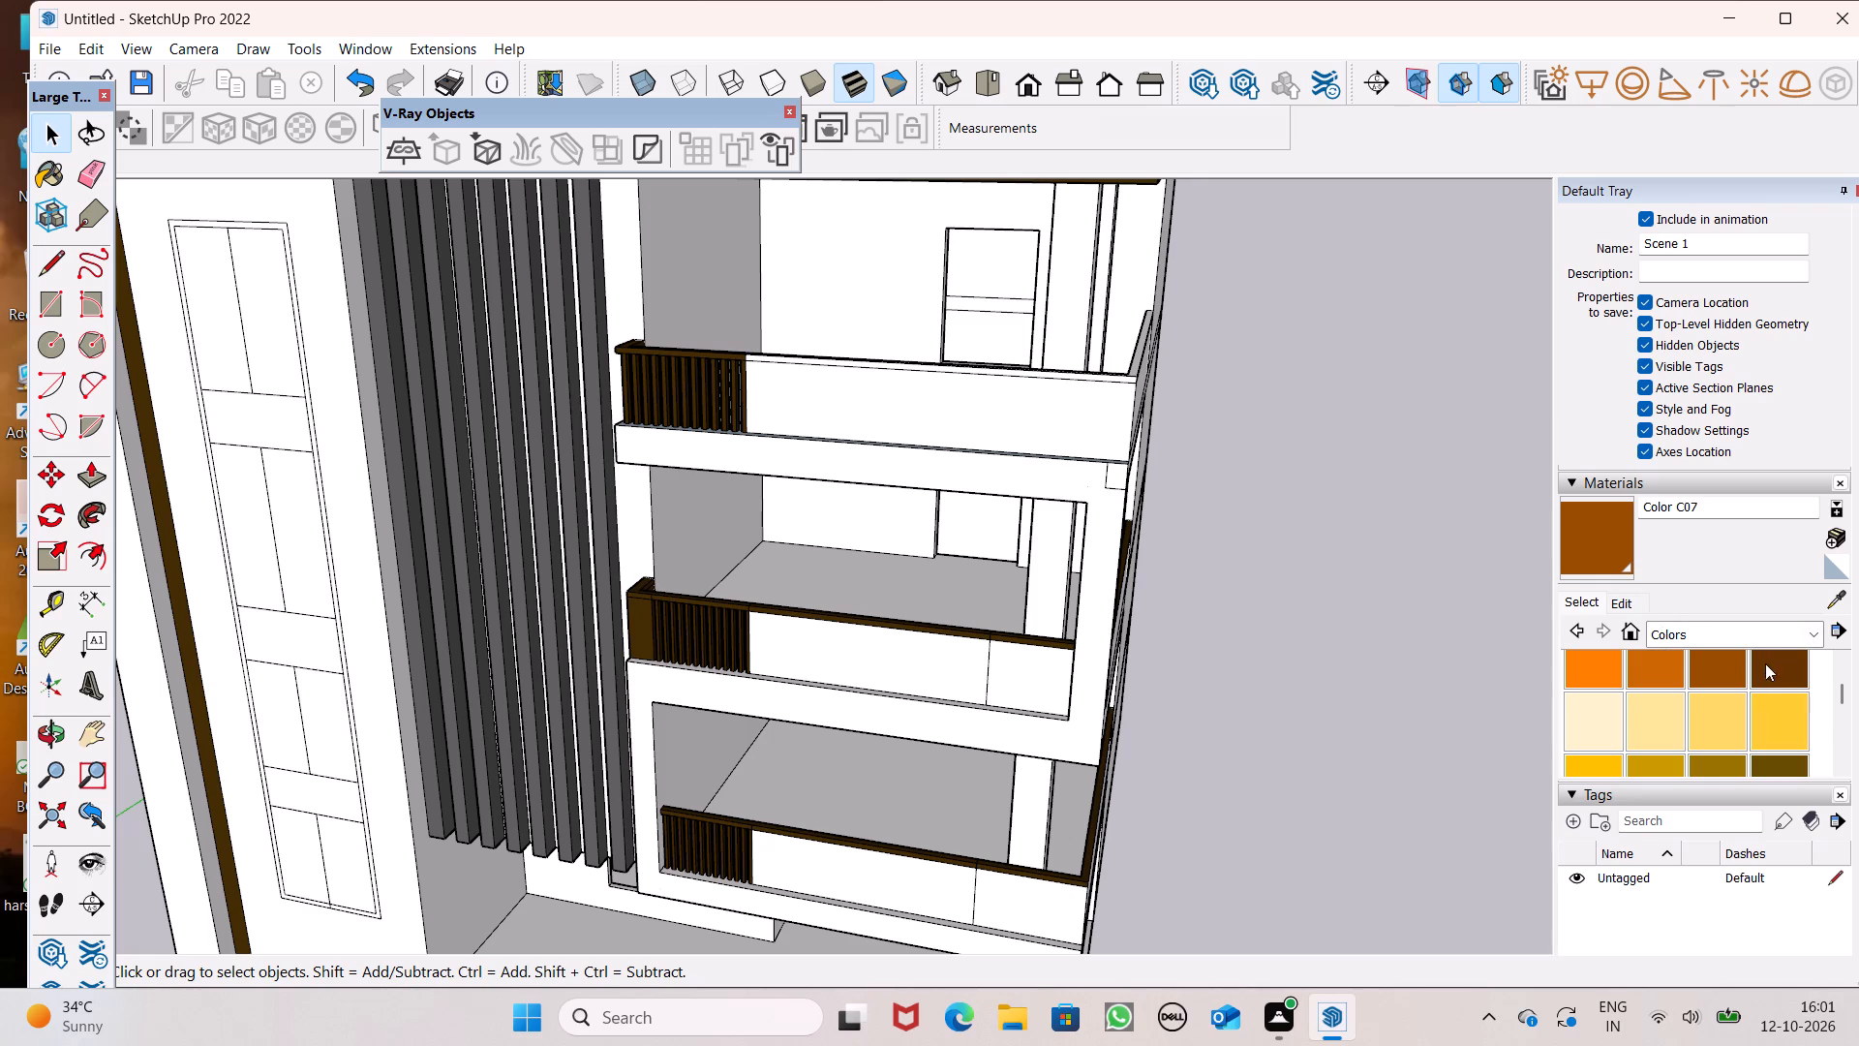
click(1775, 667)
double_click(1776, 666)
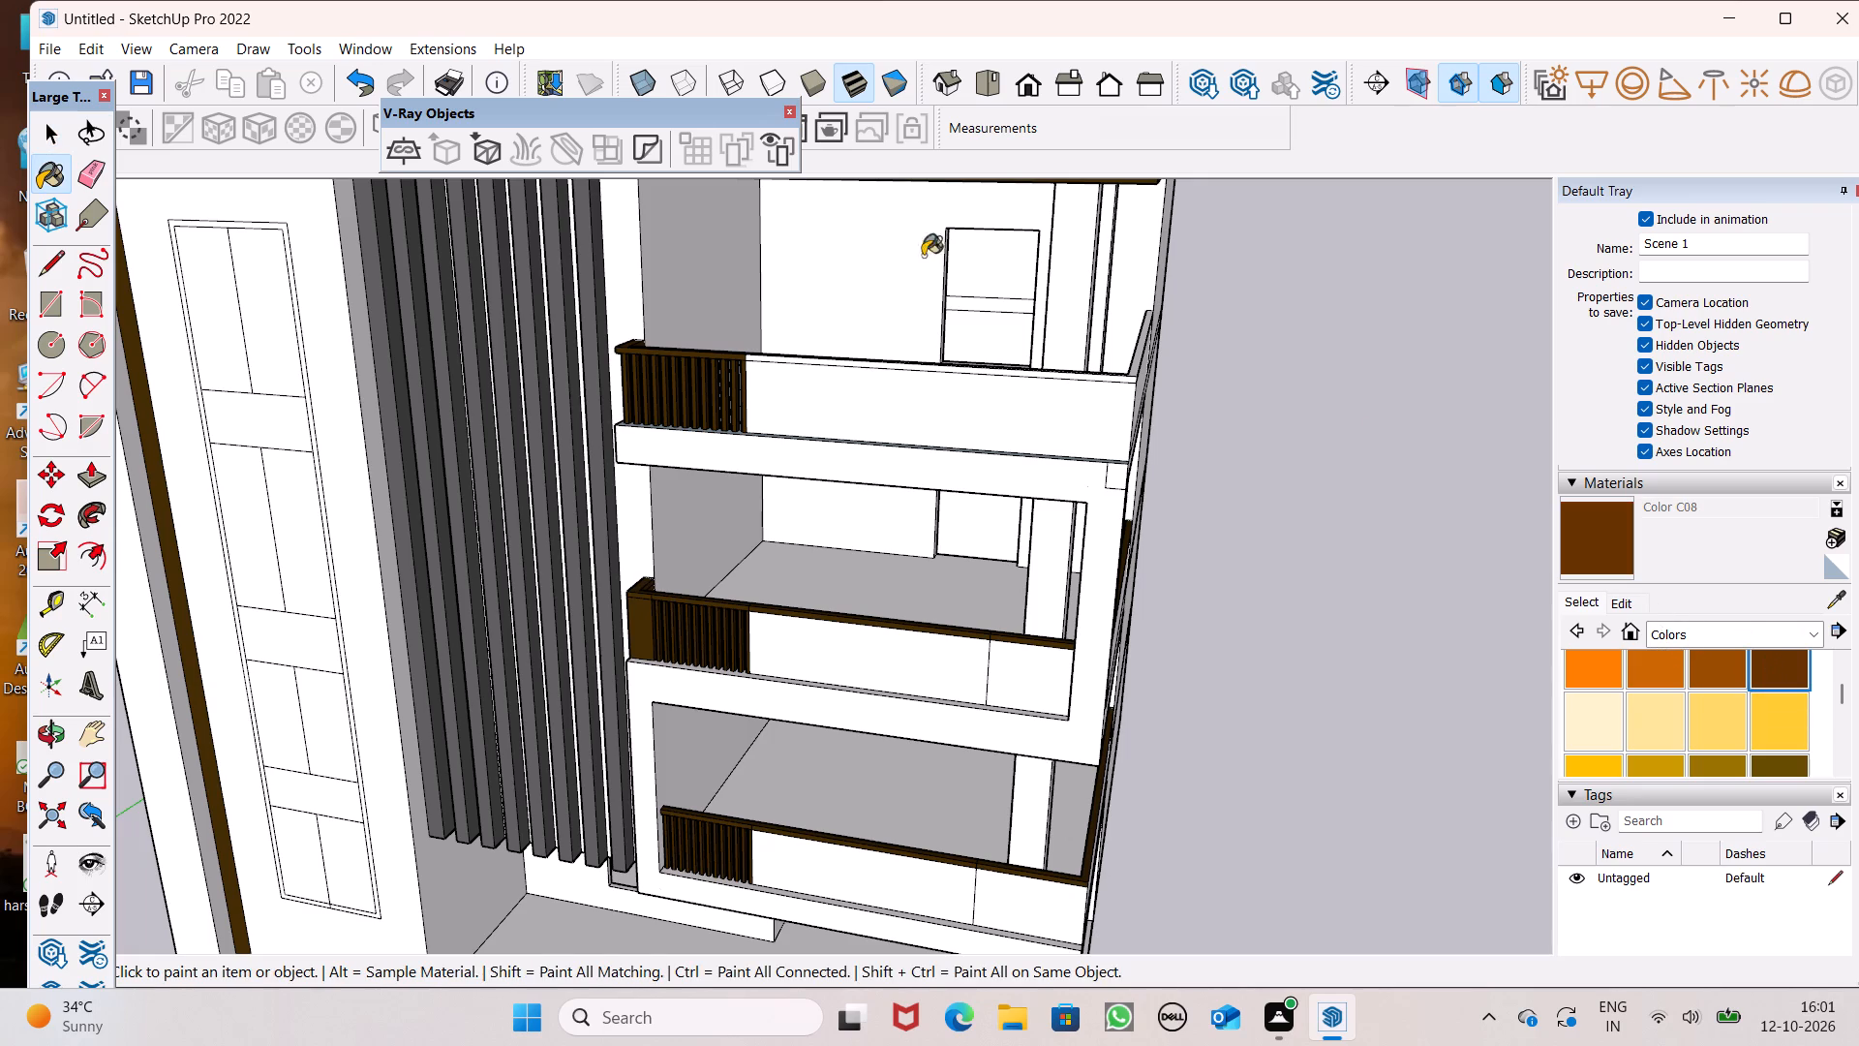
scroll(628, 190, up, 7)
scroll(869, 607, up, 6)
scroll(857, 482, up, 7)
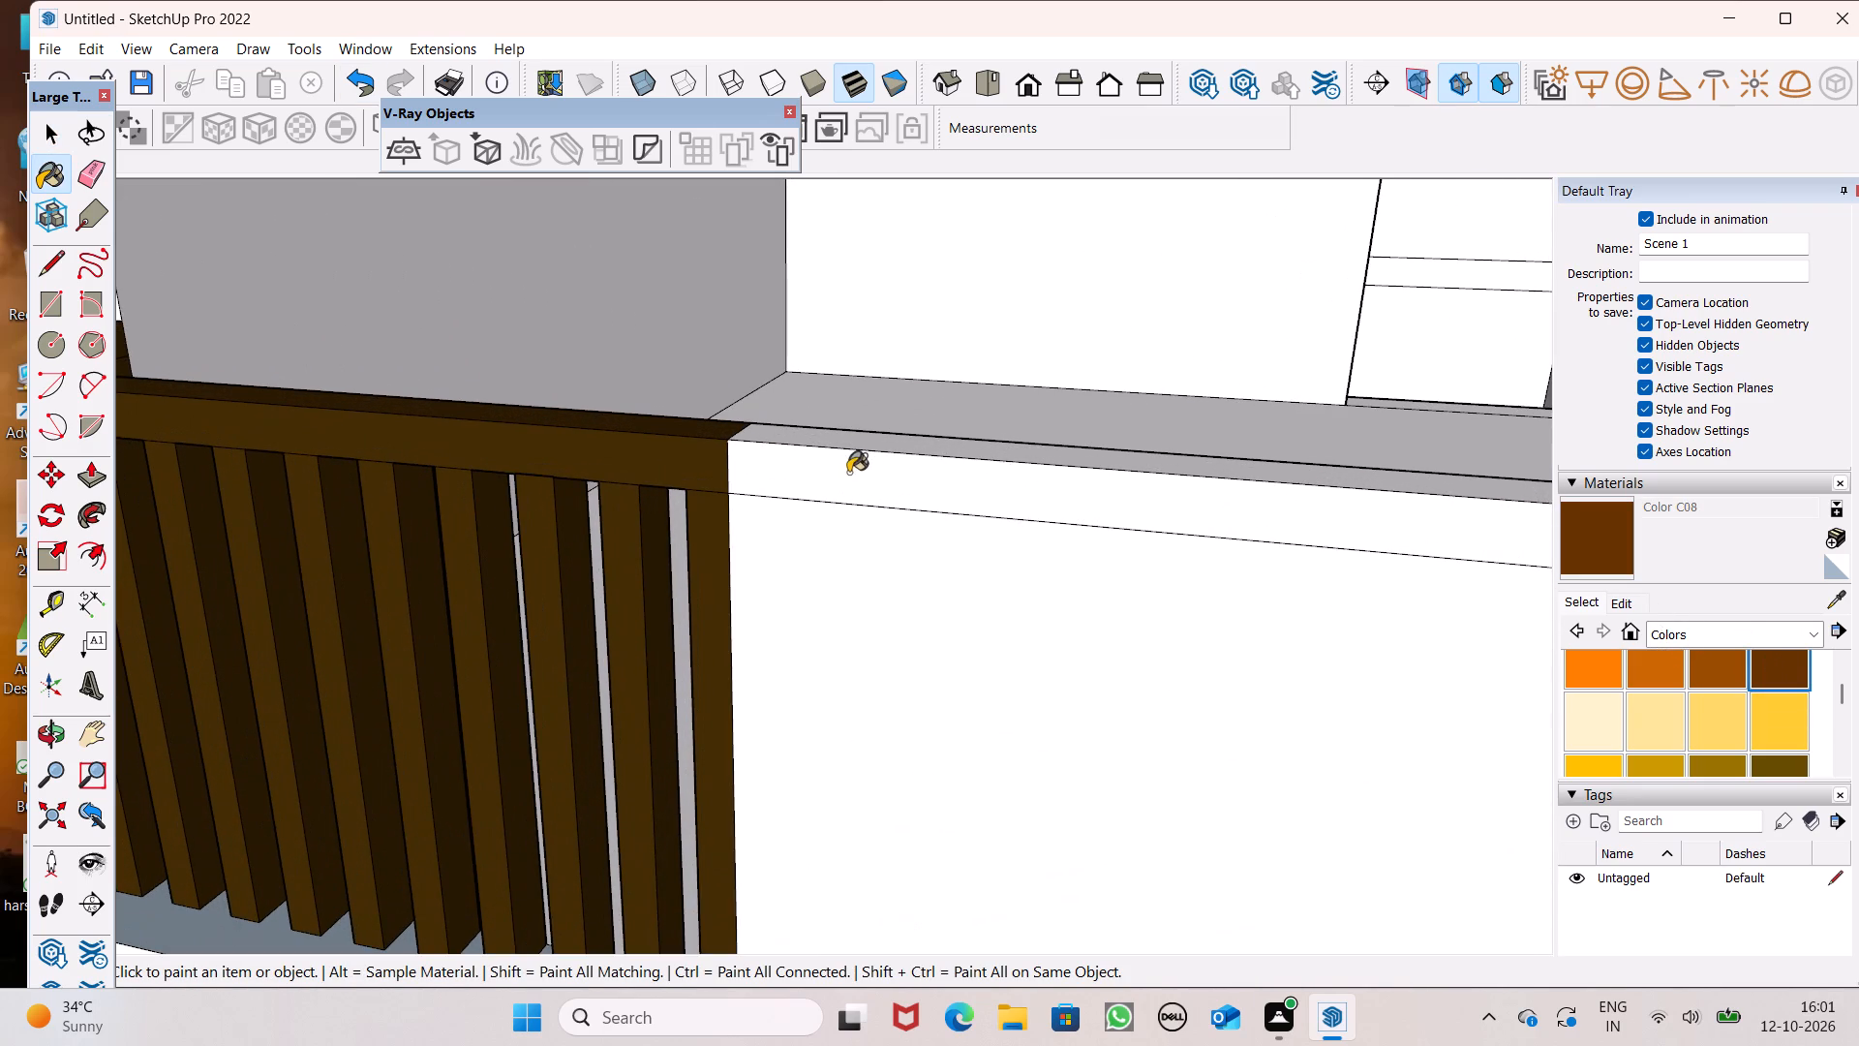
click(848, 473)
click(847, 444)
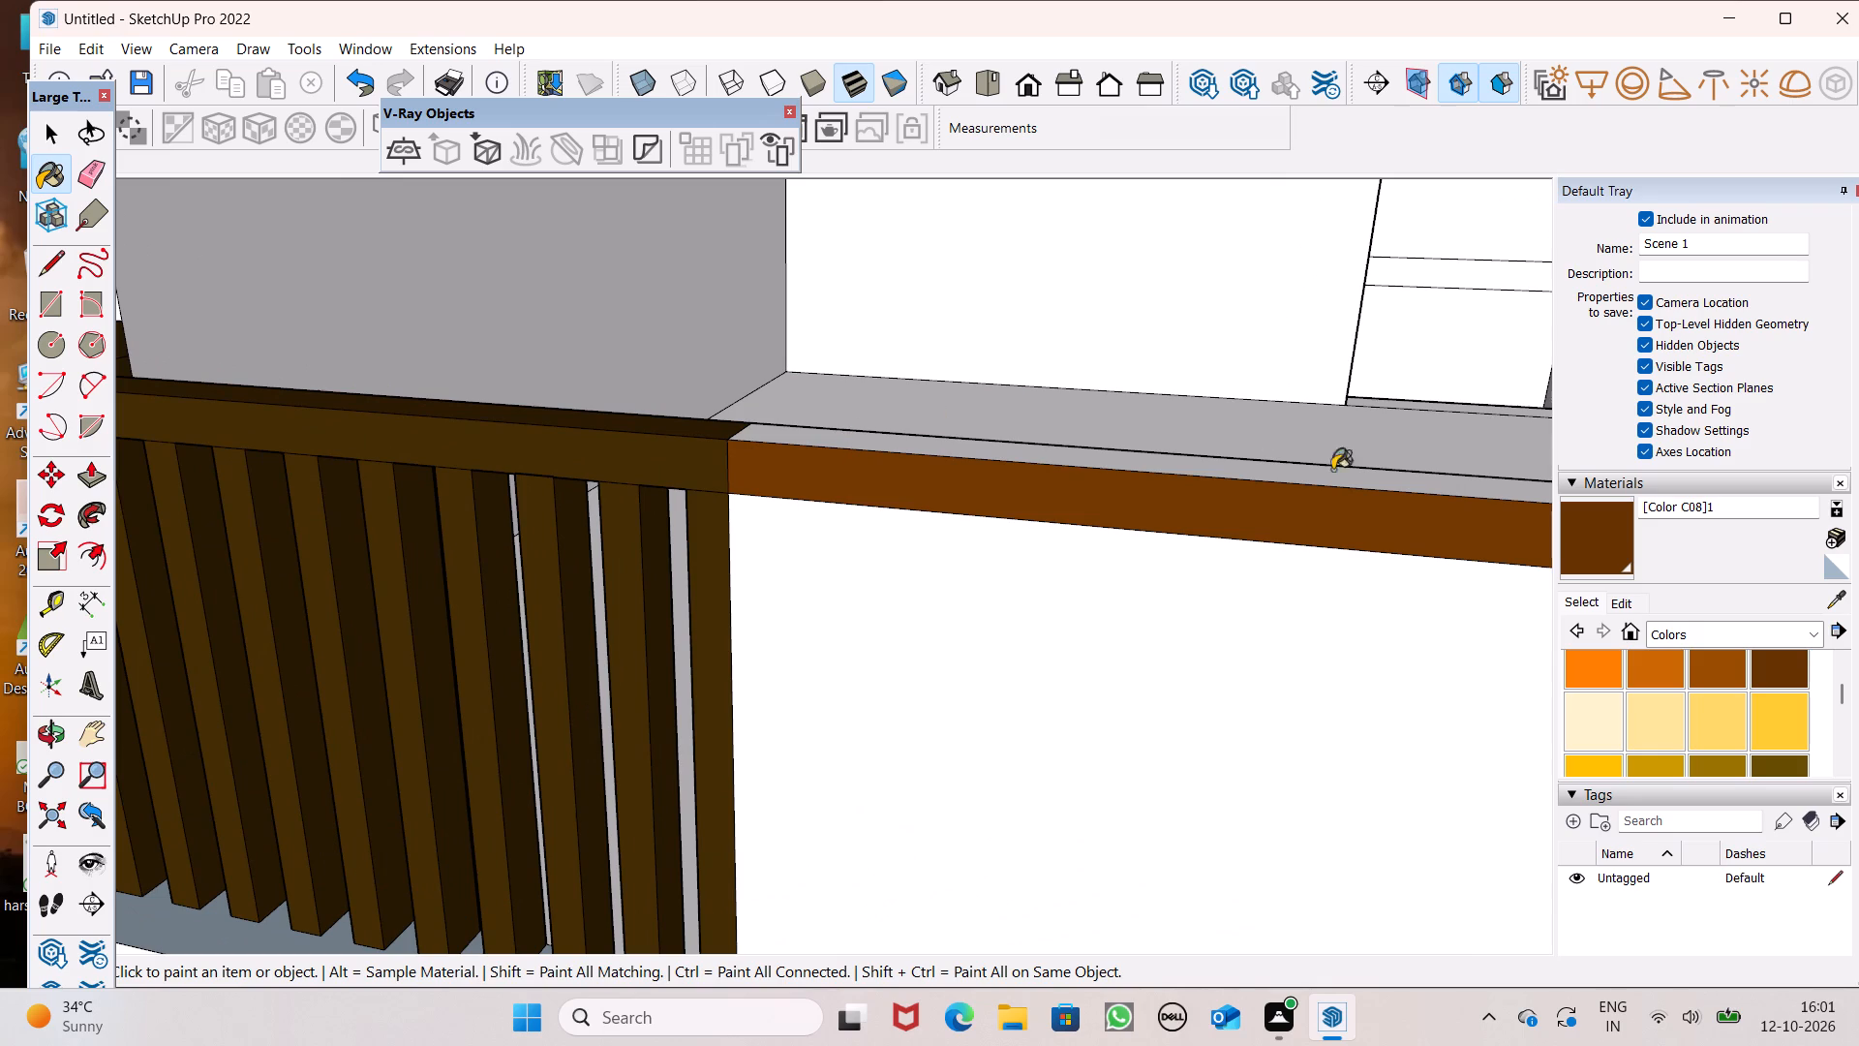
Edit the coping's Color C08 material, setting its red value to 82 and green value to 56 to approach the slatted railing's brown.
click(1619, 607)
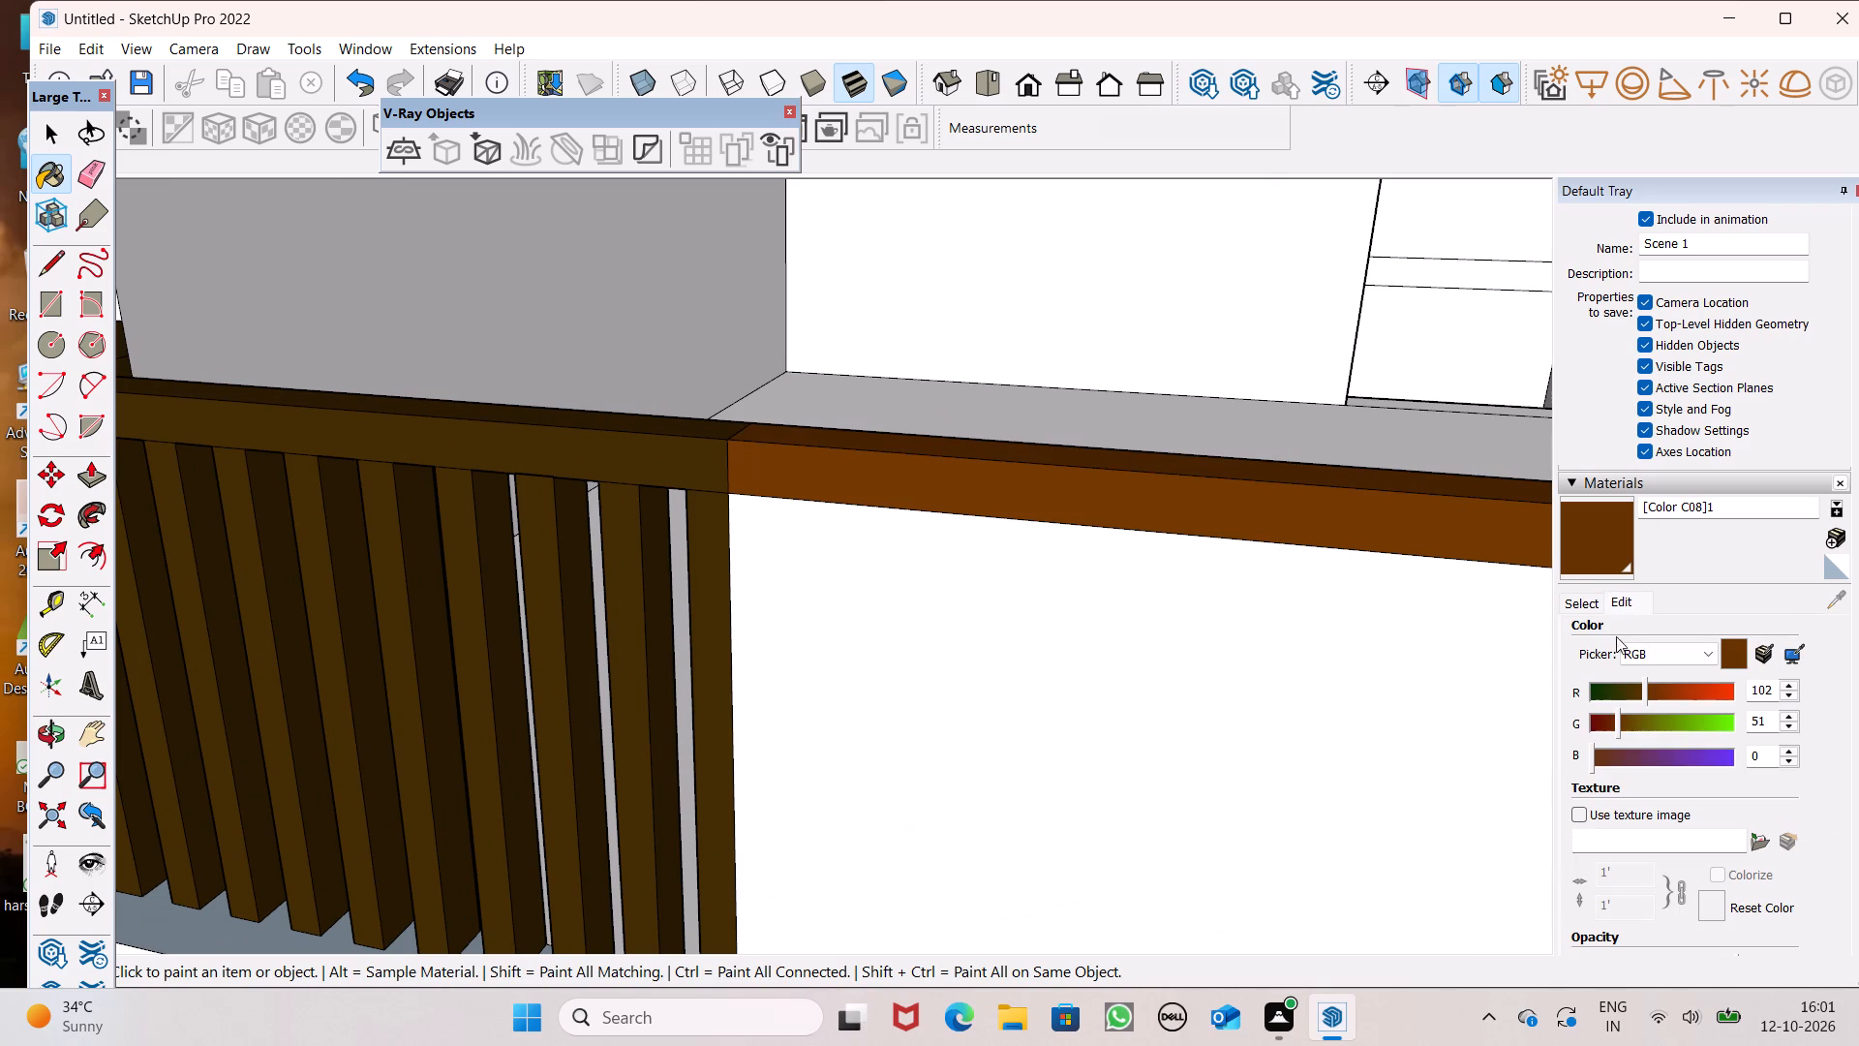
drag(1643, 690, 1643, 692)
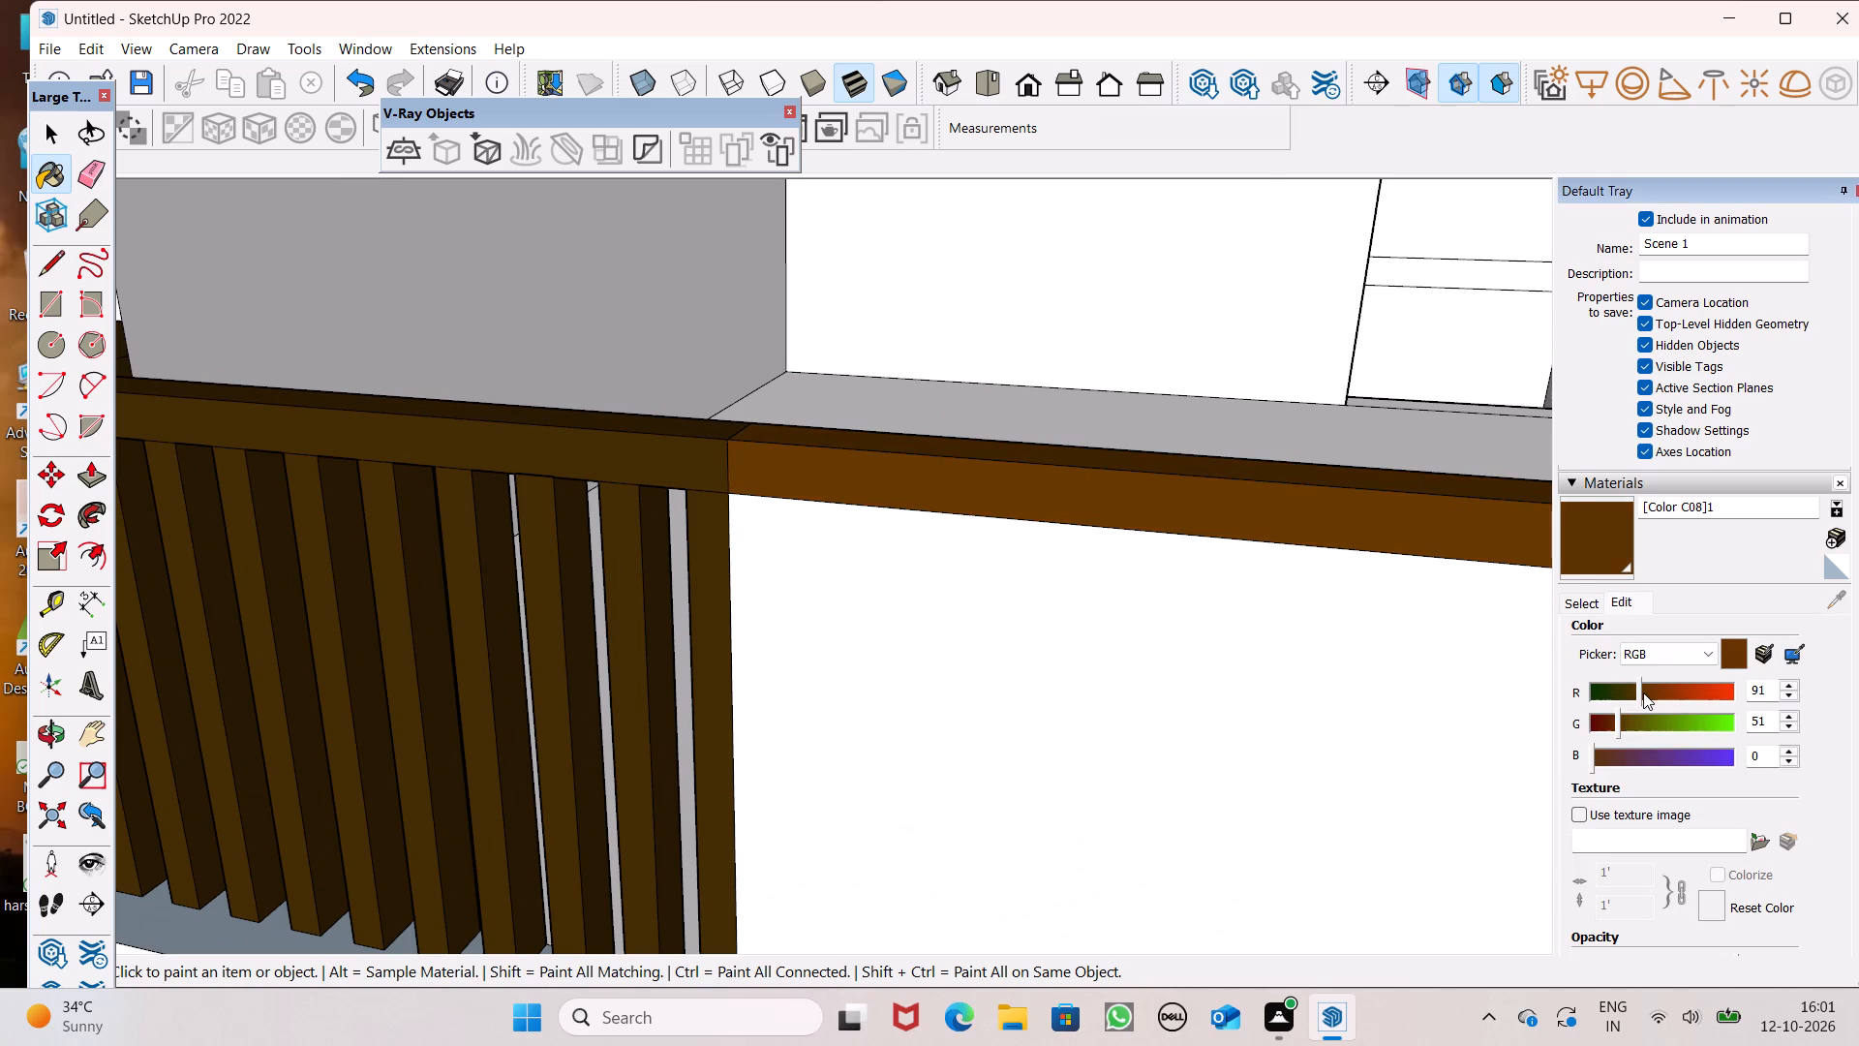
drag(1643, 692, 1632, 693)
drag(1632, 693, 1634, 698)
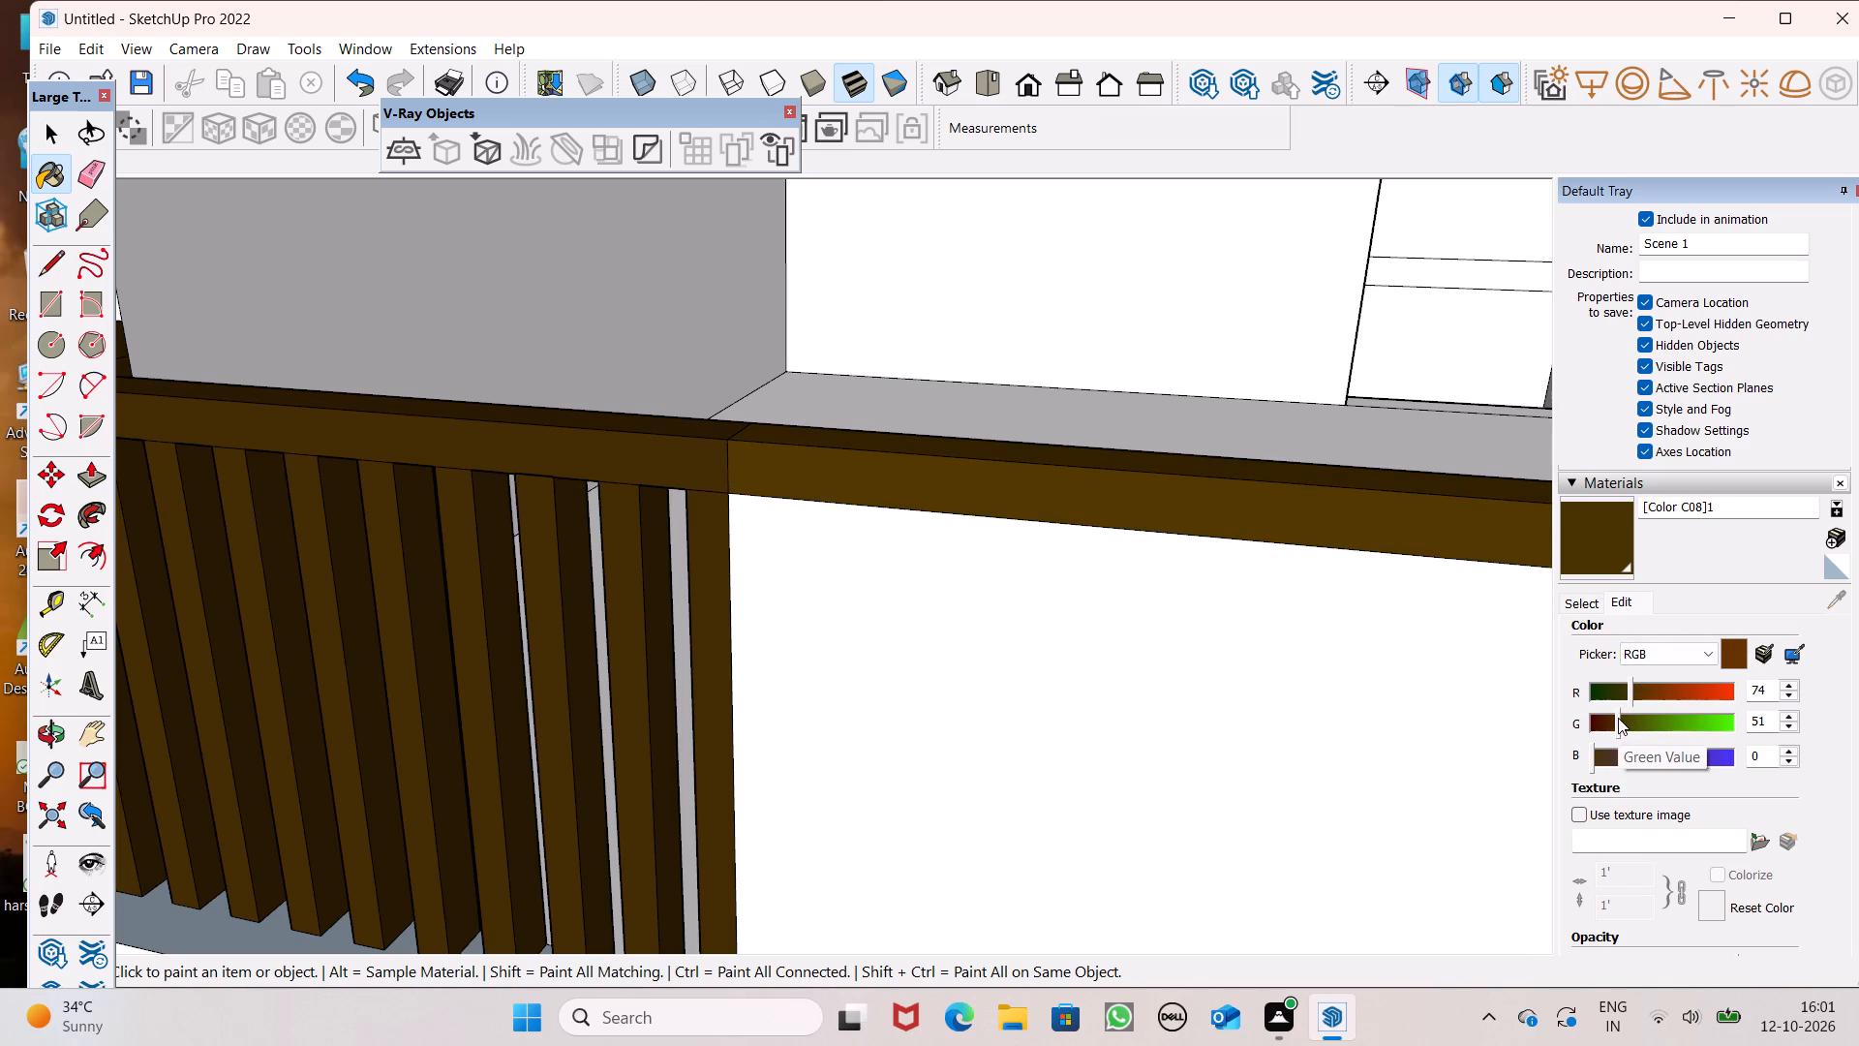
drag(1618, 718, 1623, 729)
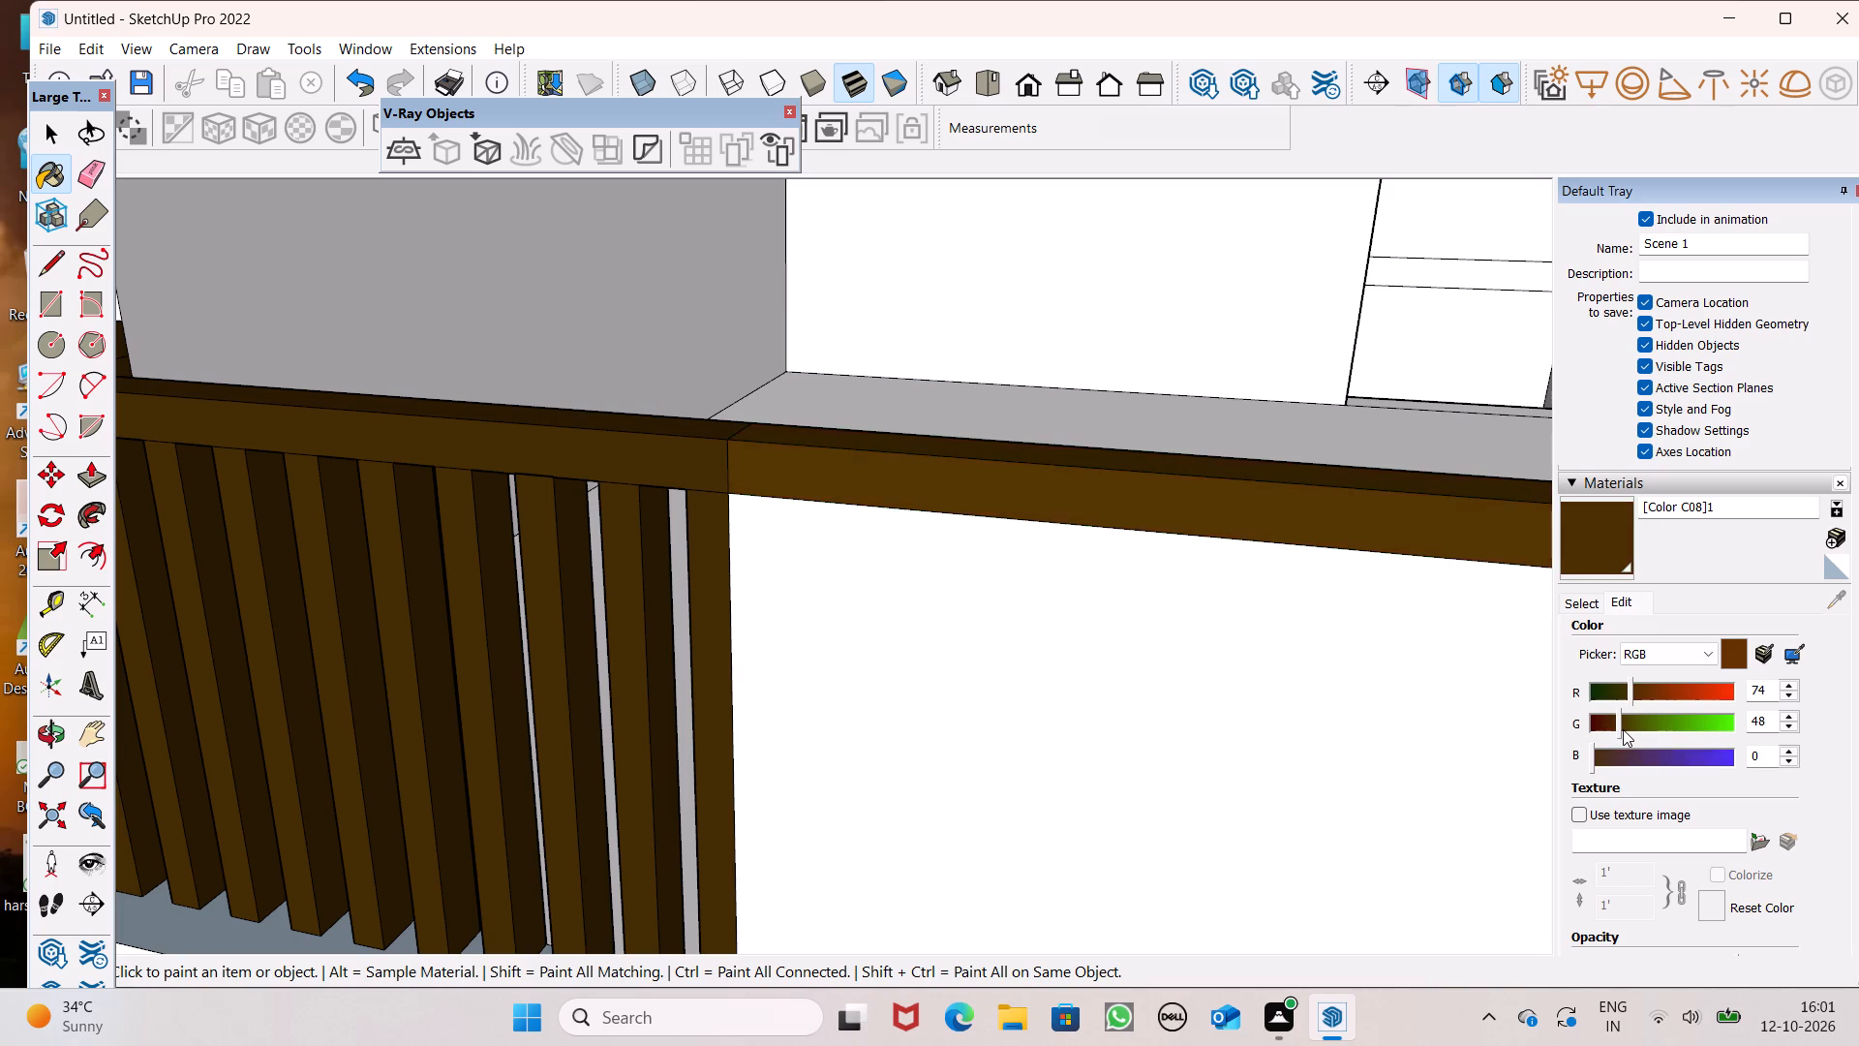
drag(1623, 729, 1627, 731)
drag(1627, 731, 1625, 732)
drag(1627, 701, 1639, 706)
drag(1639, 706, 1632, 716)
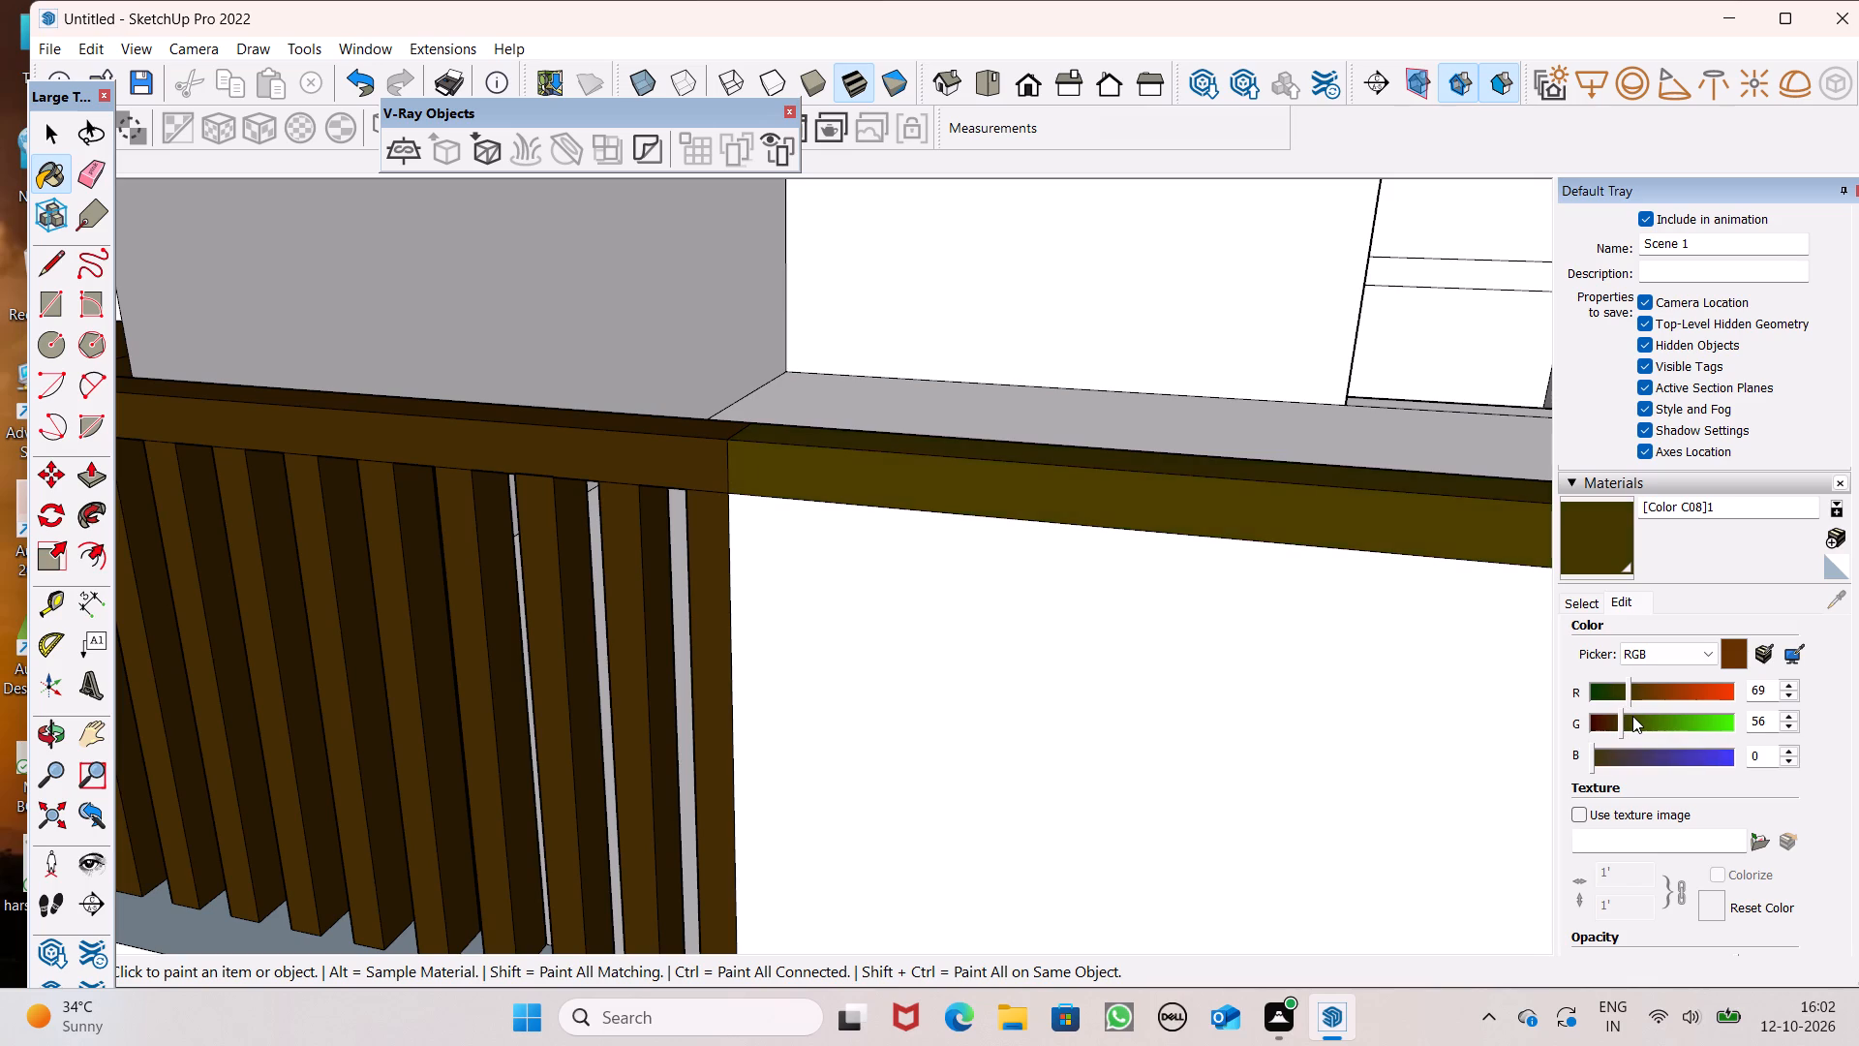
drag(1632, 716, 1638, 718)
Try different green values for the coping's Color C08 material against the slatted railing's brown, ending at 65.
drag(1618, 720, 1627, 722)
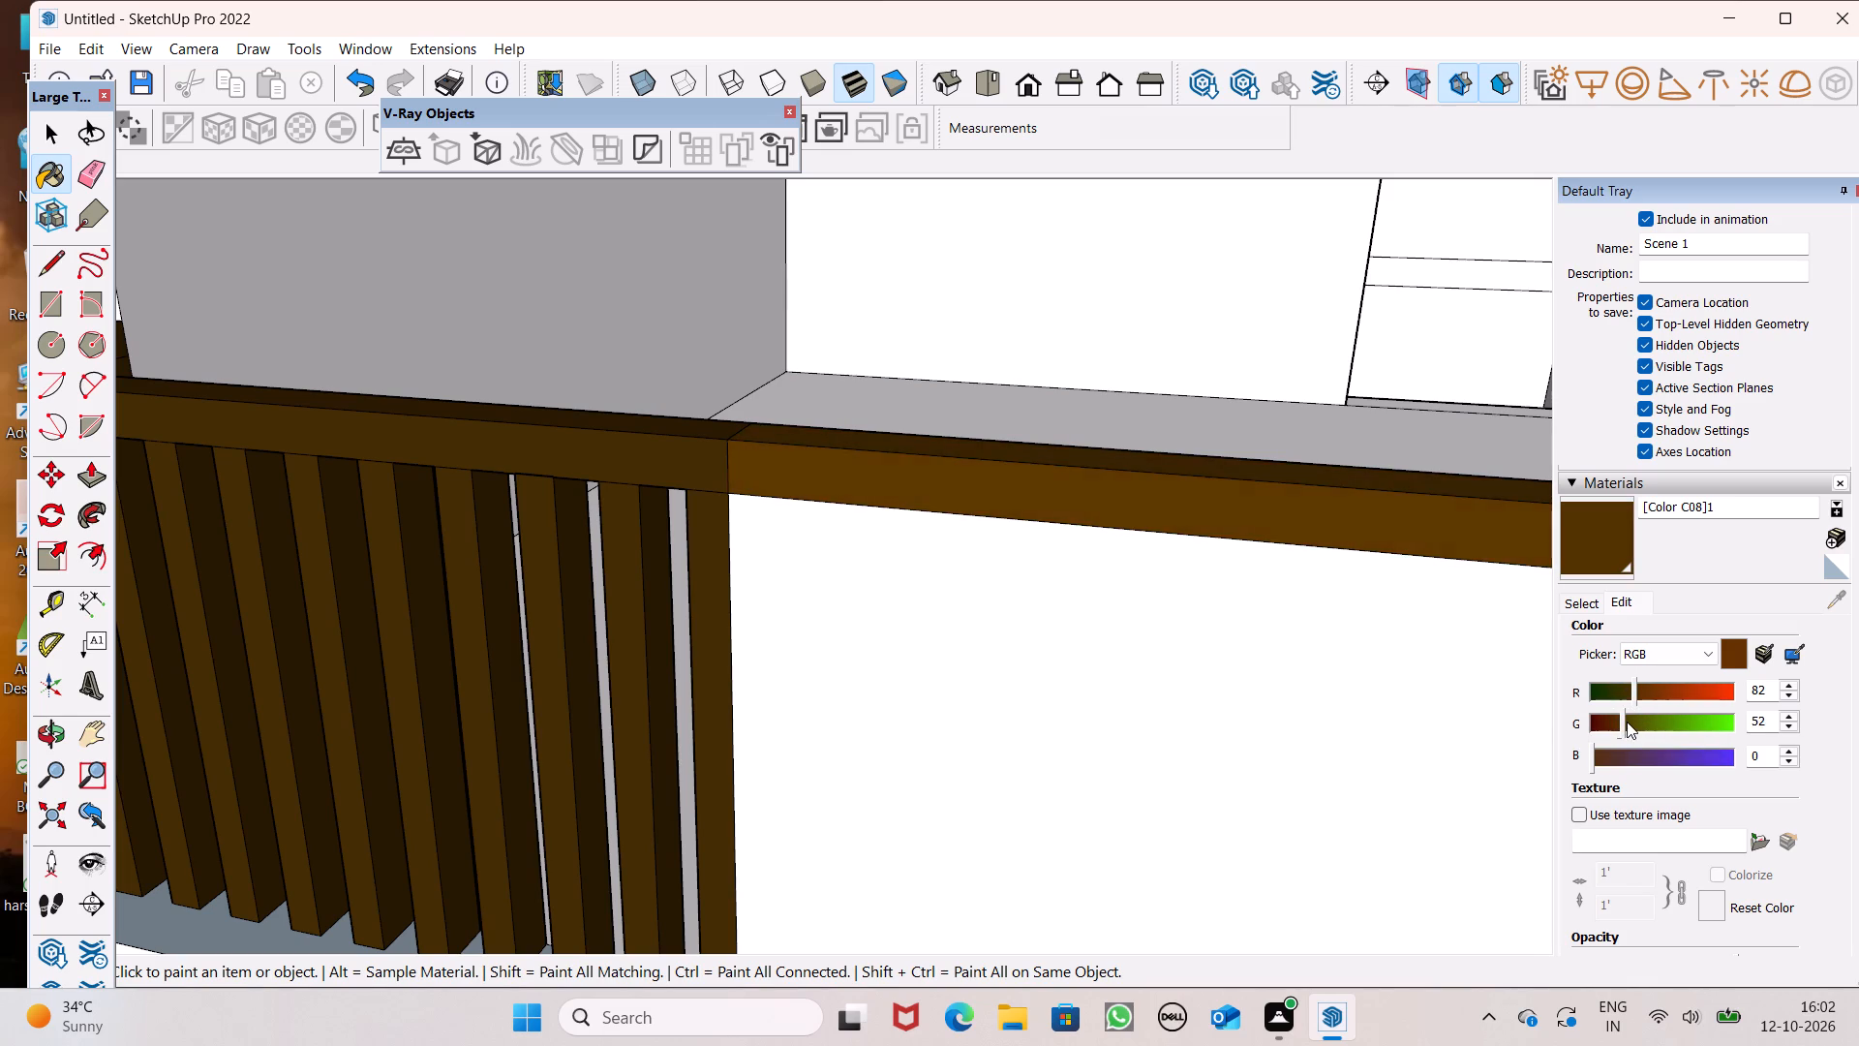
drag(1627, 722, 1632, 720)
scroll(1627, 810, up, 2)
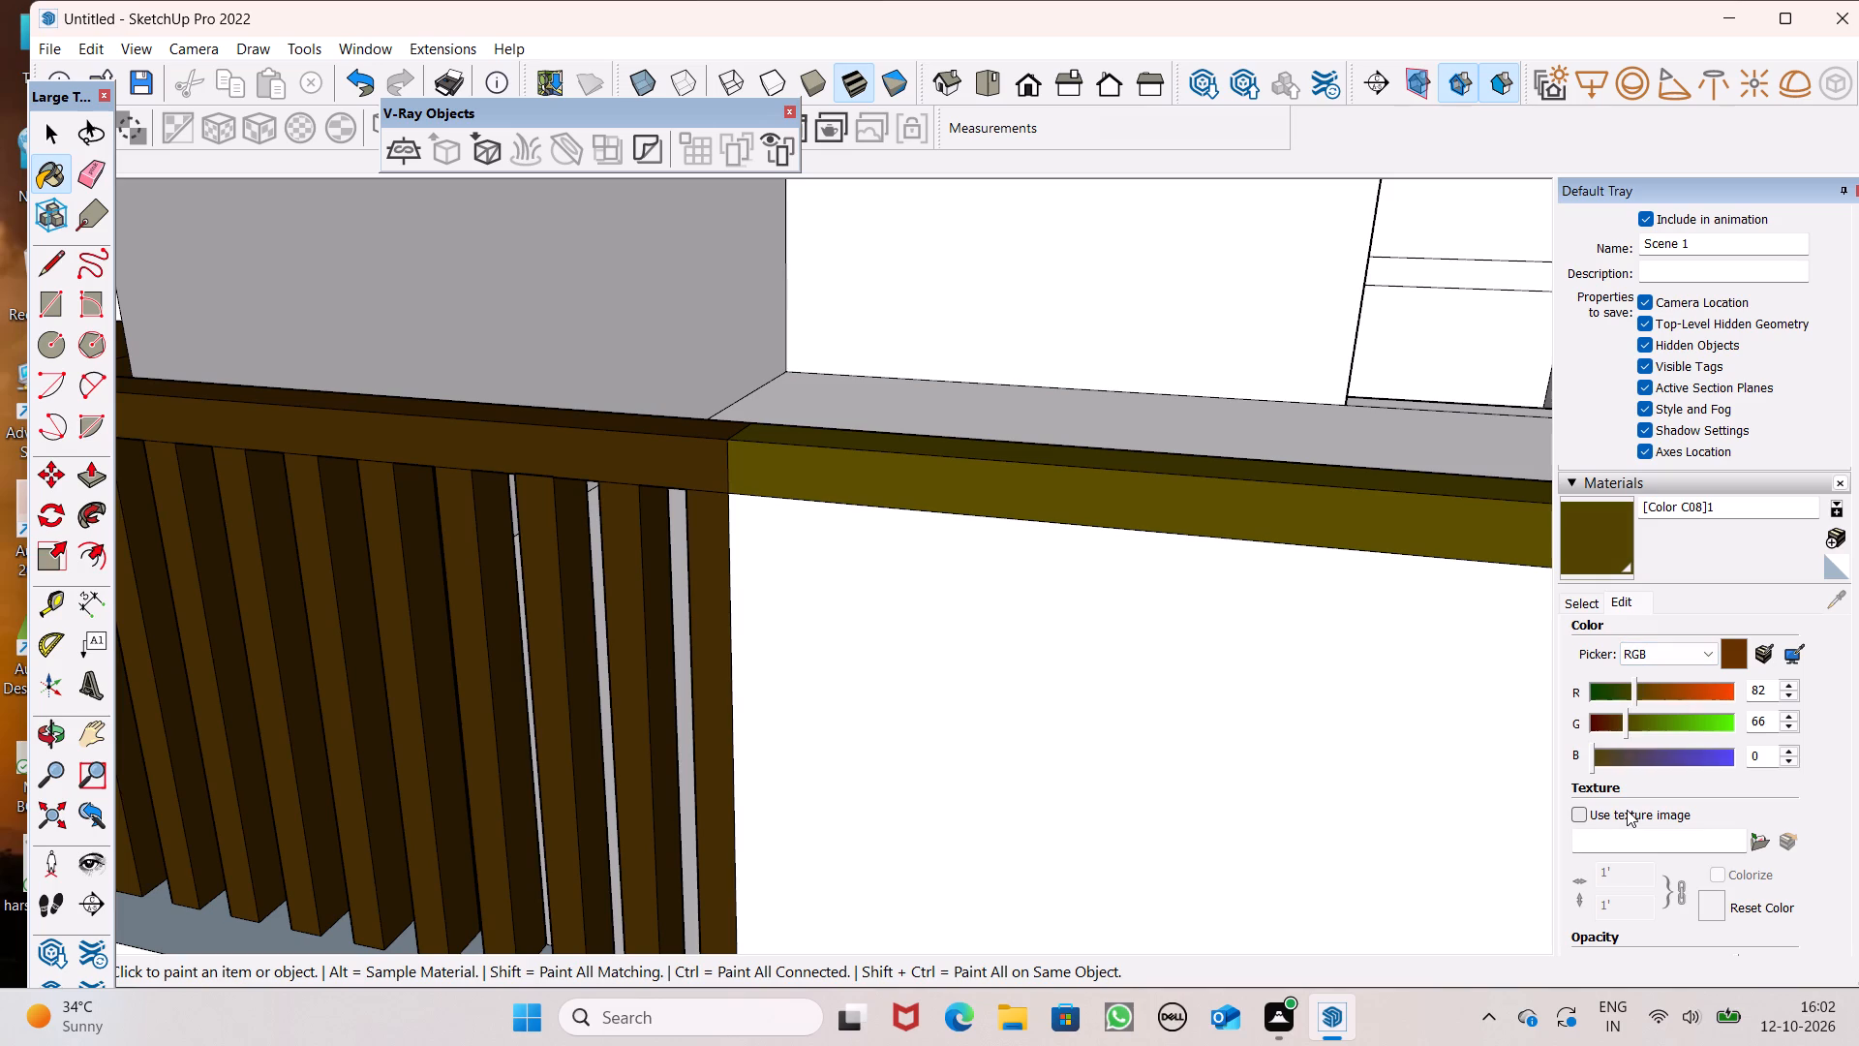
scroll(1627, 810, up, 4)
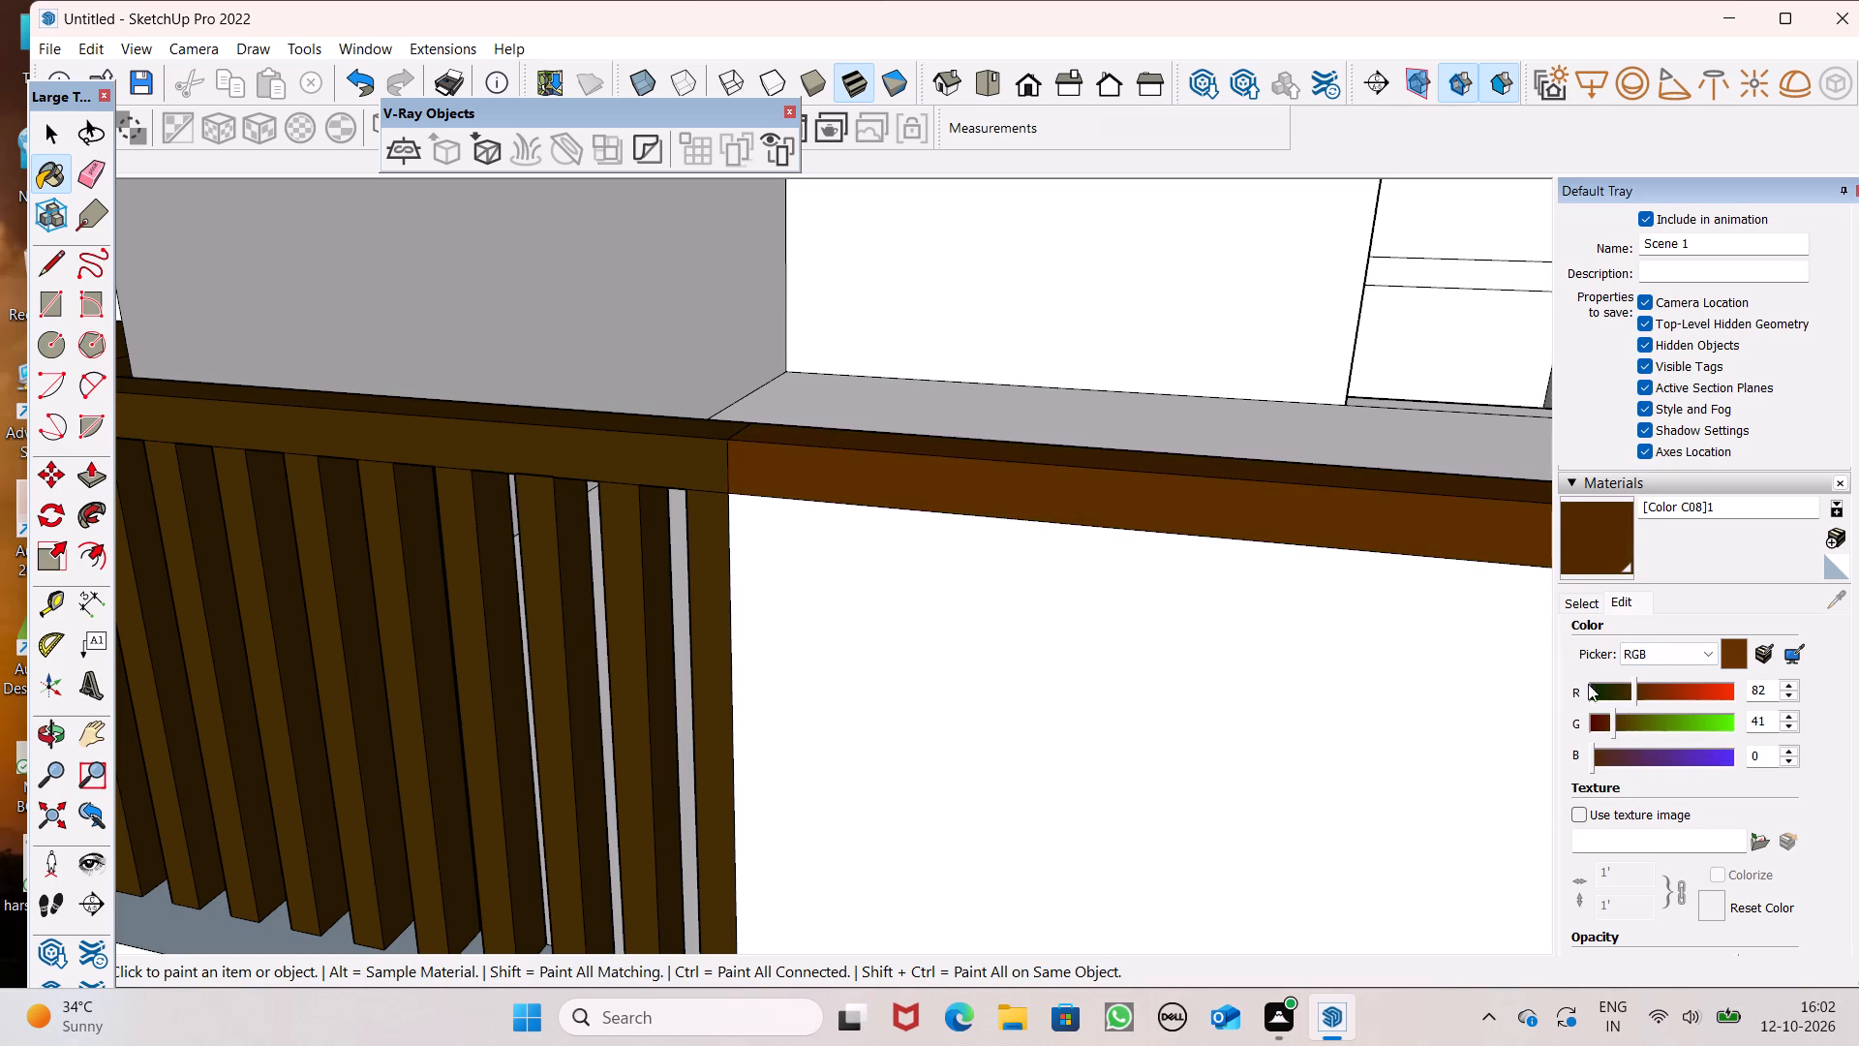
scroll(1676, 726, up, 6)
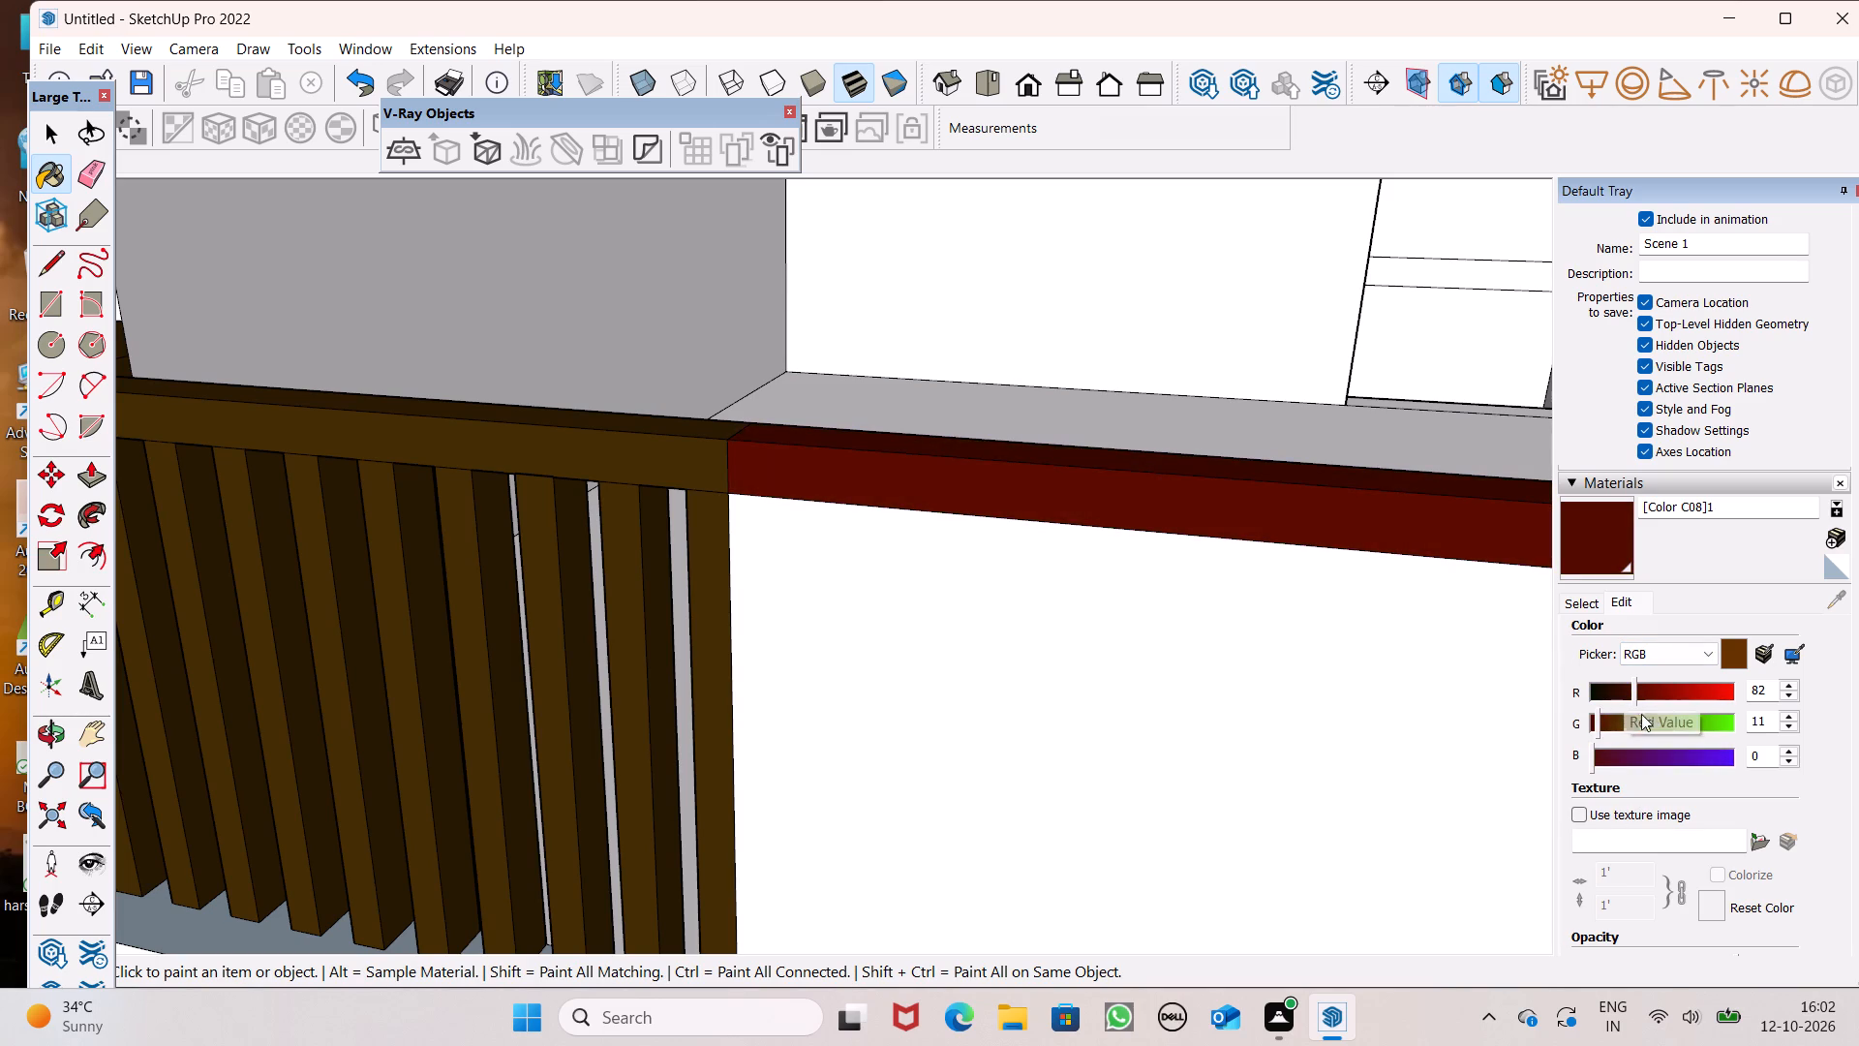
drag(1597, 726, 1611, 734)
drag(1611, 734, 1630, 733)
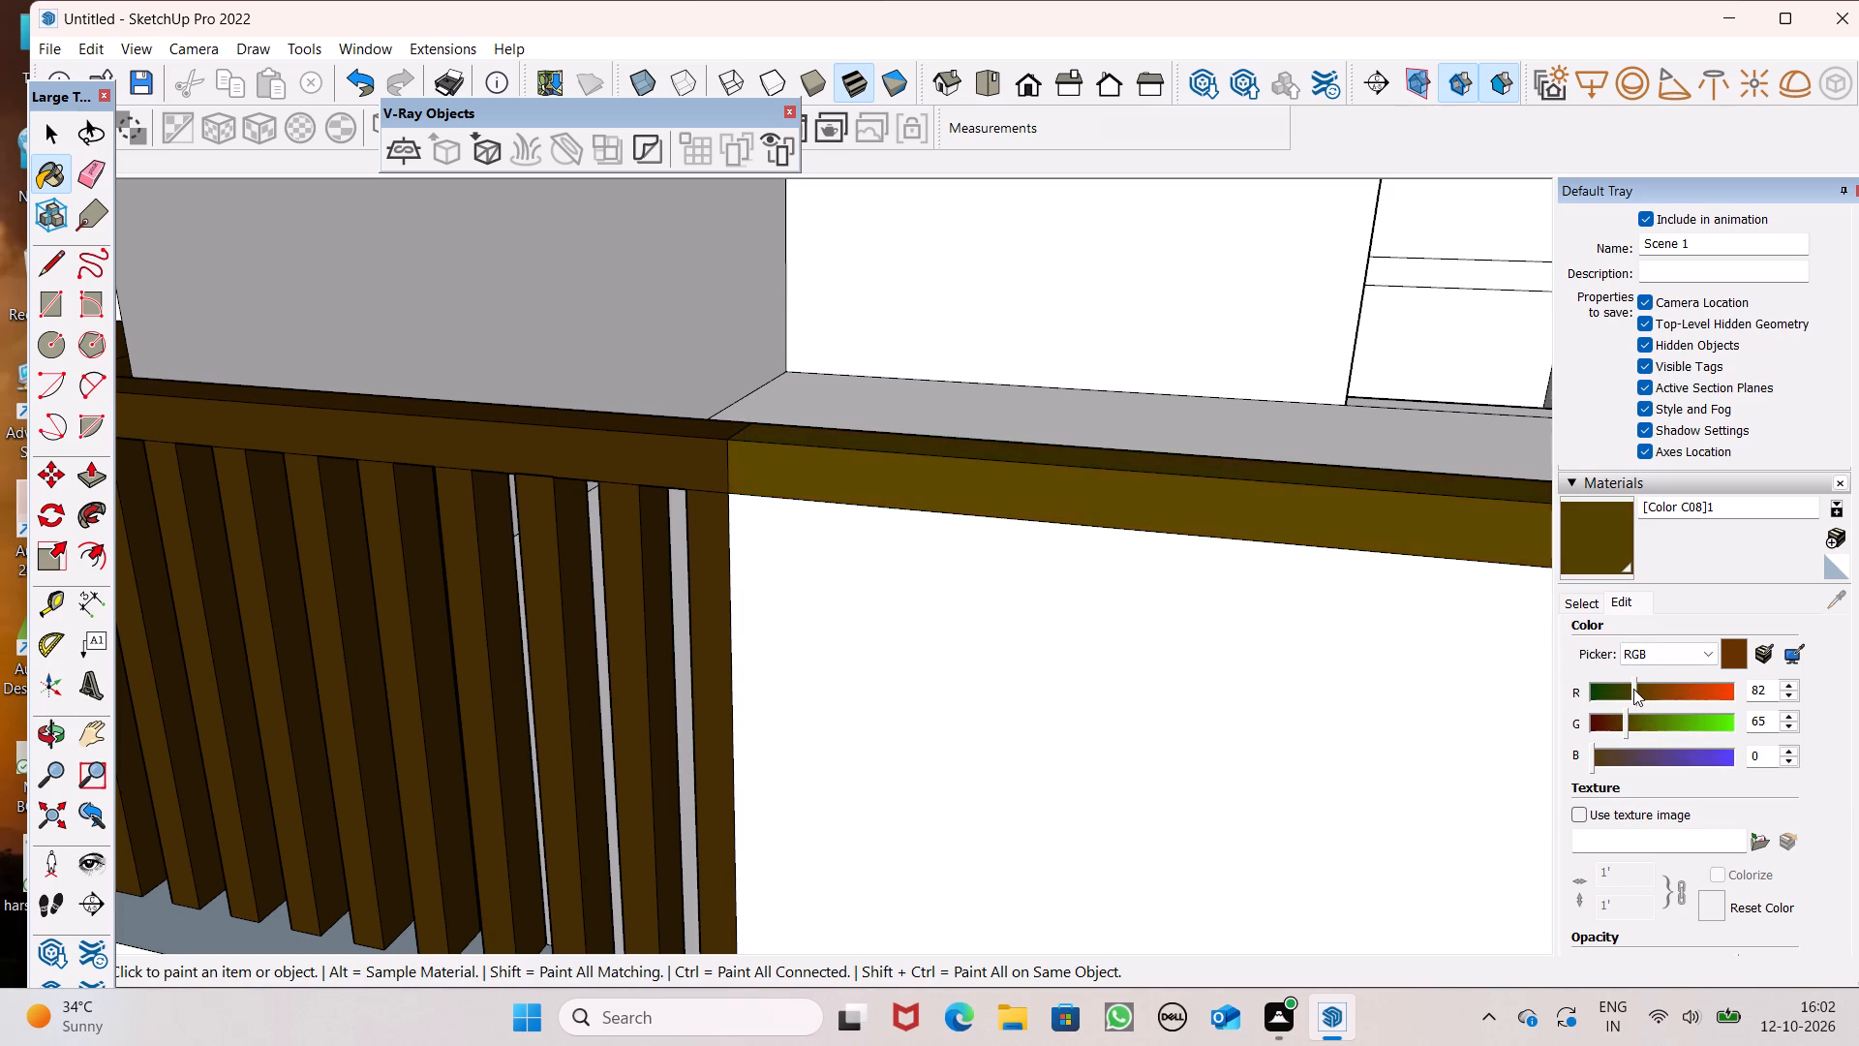
Set the coping material's red value to 60 and green value to 39 to match the slatted railing's brown.
drag(1634, 688, 1629, 703)
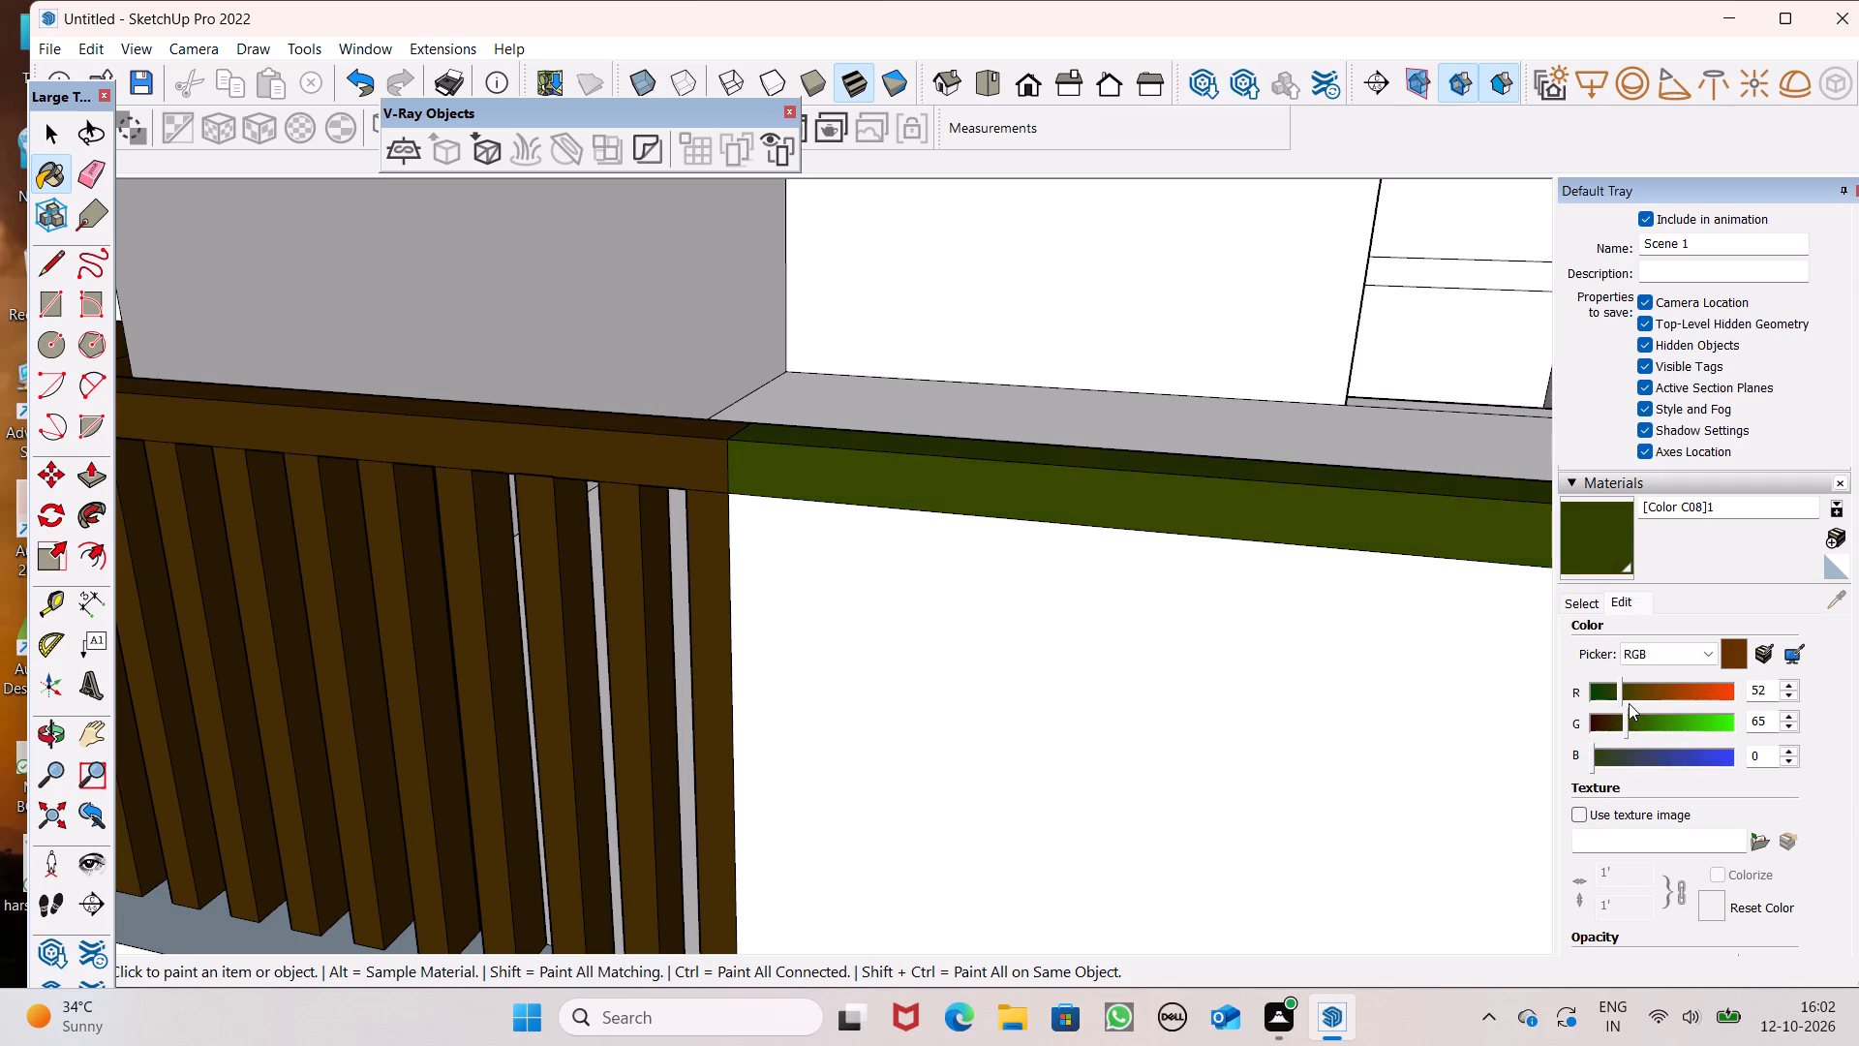
drag(1629, 703, 1645, 709)
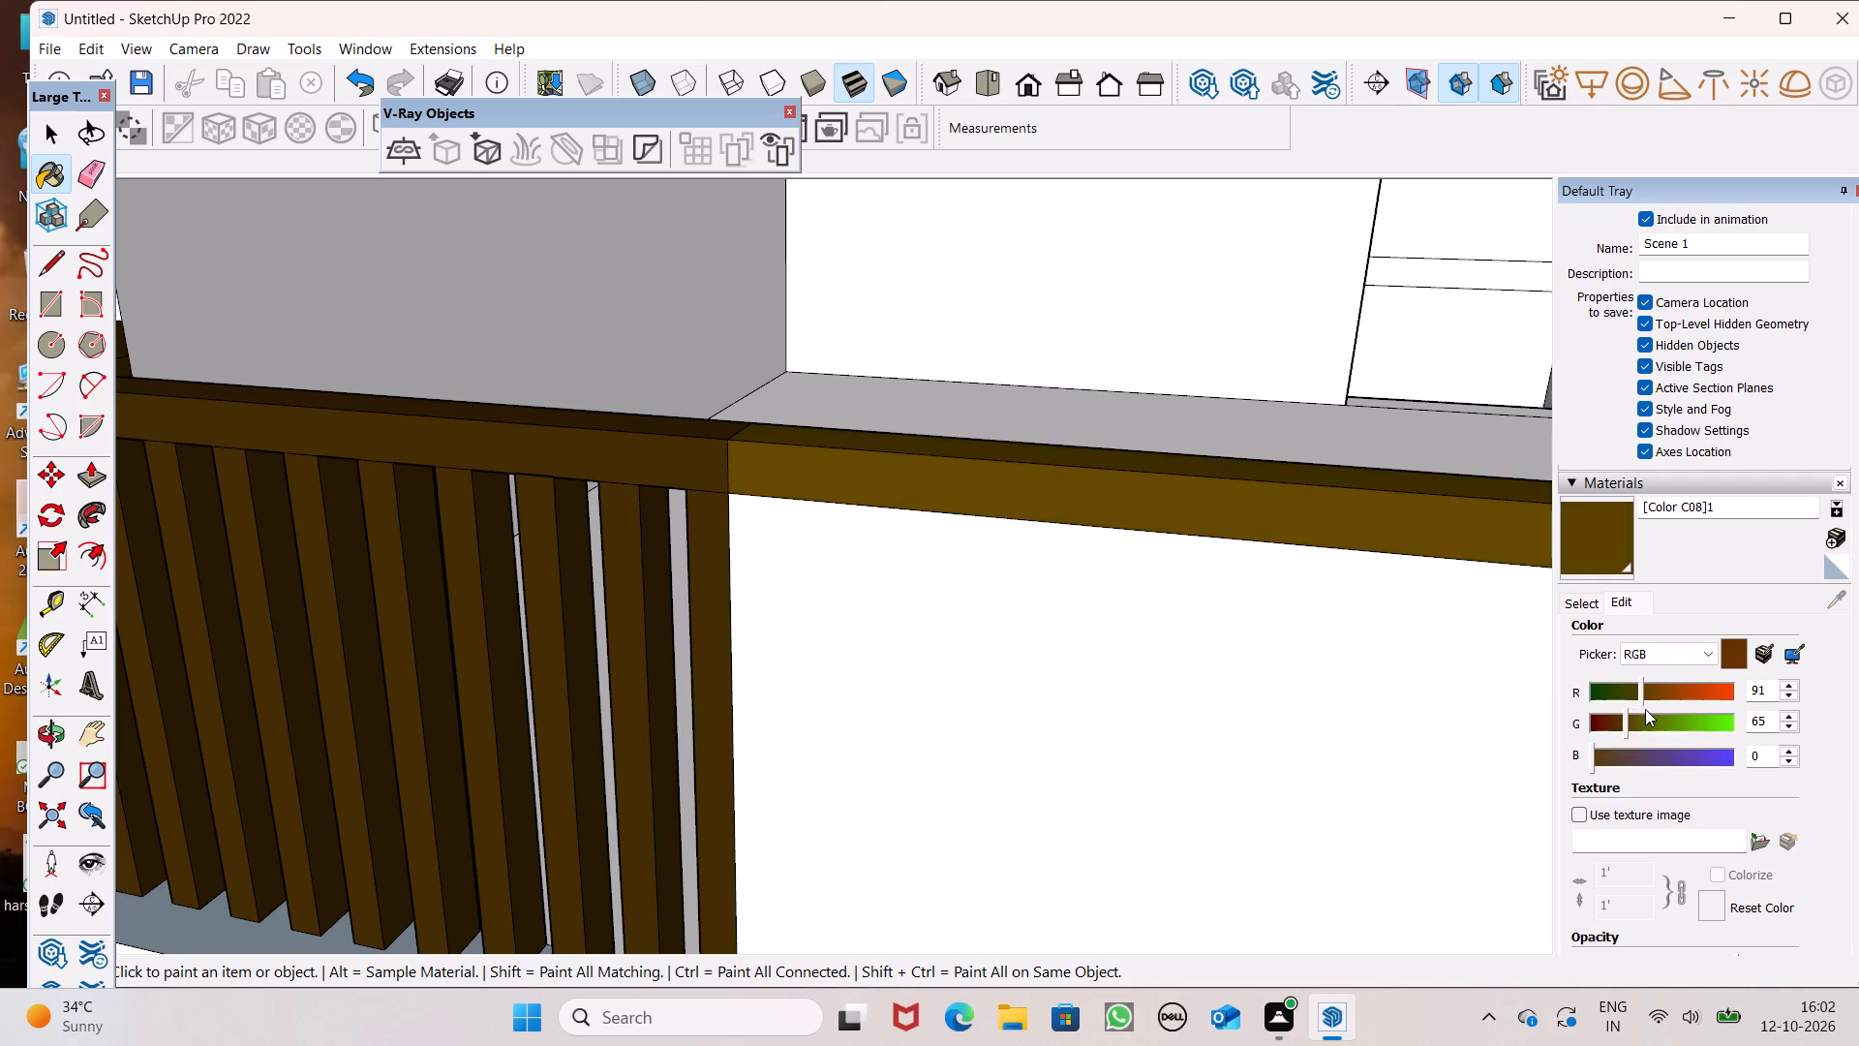
drag(1645, 709, 1623, 710)
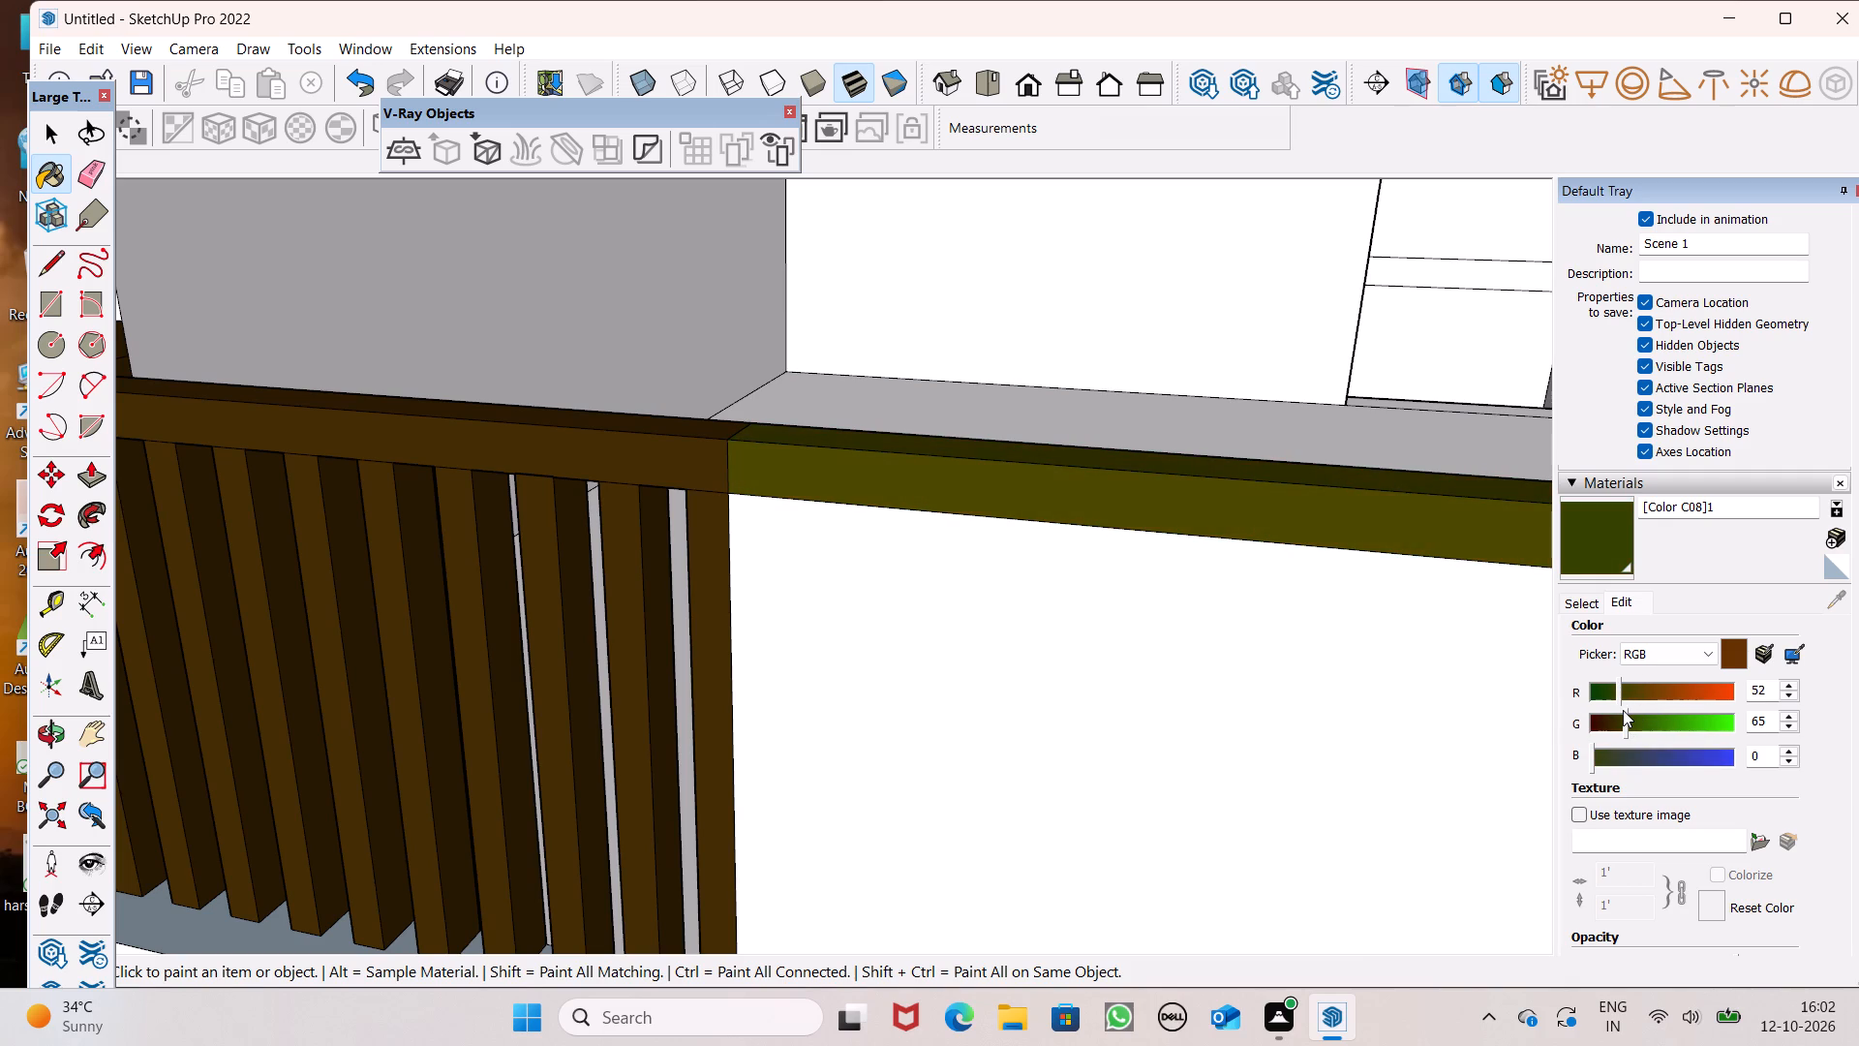
drag(1623, 710, 1604, 714)
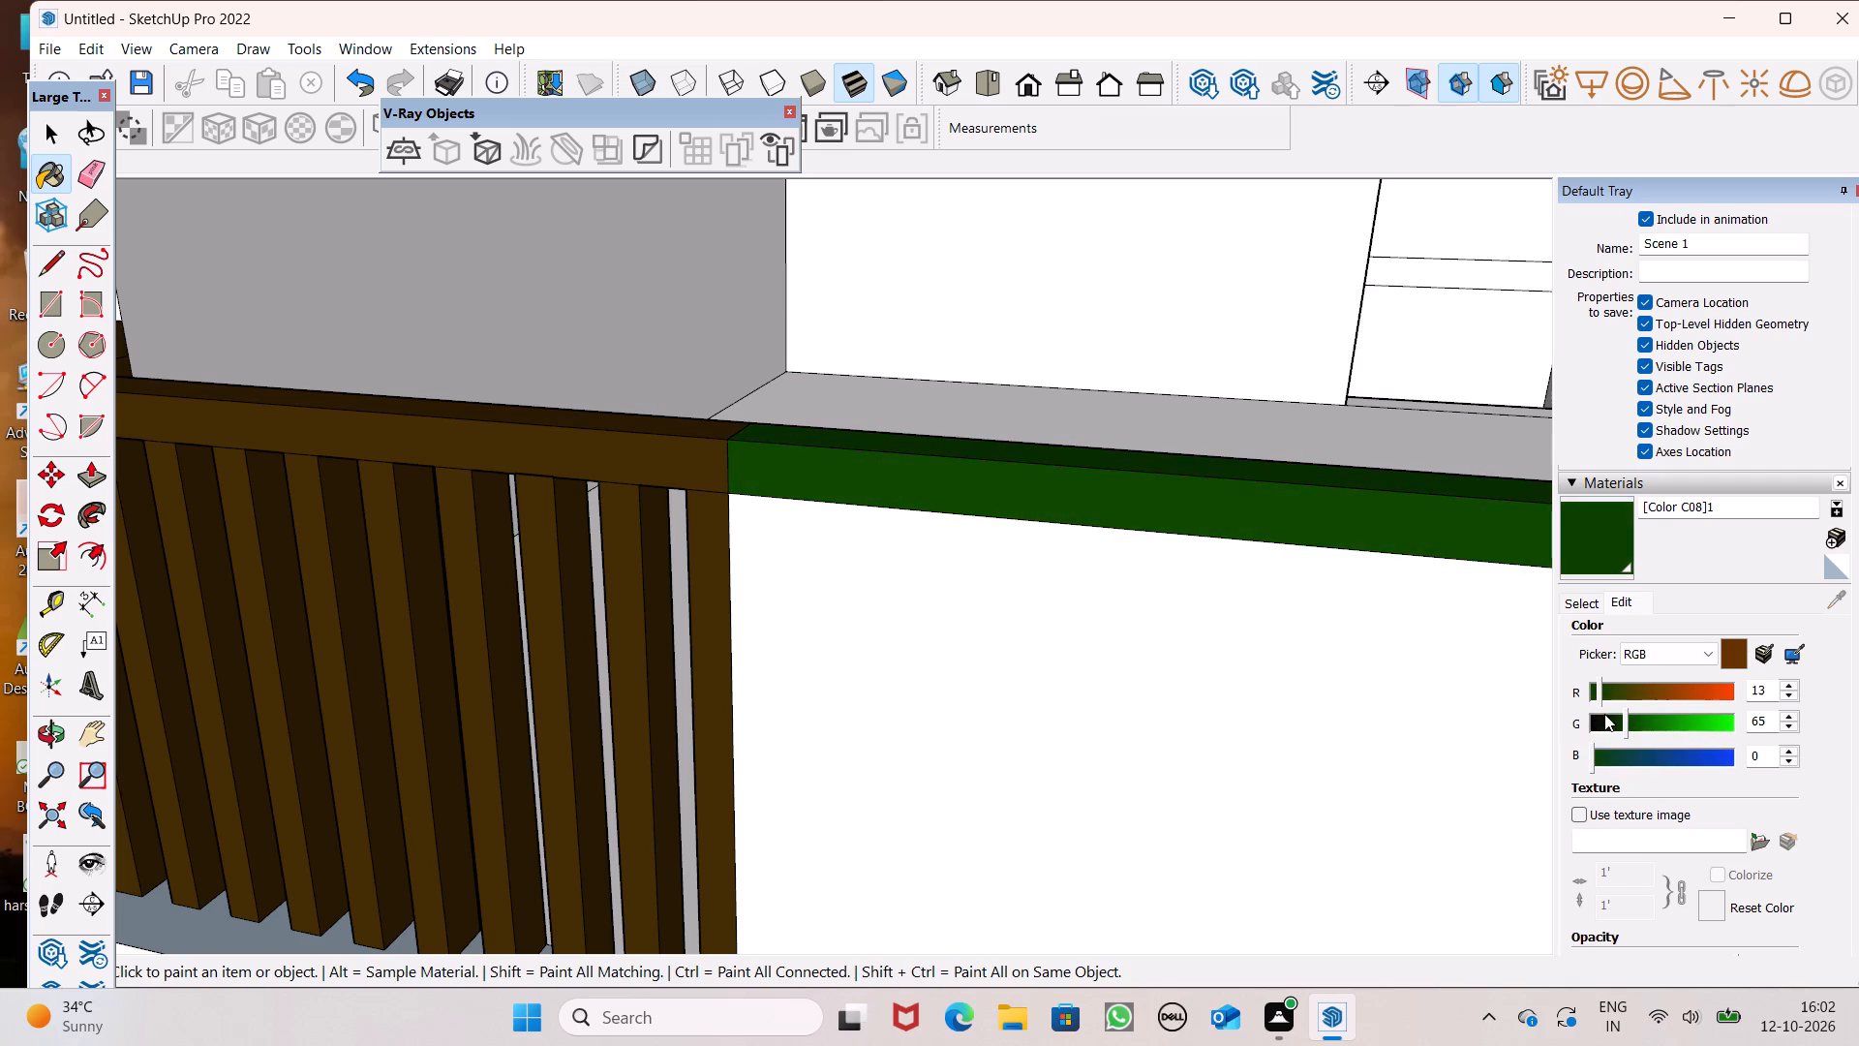
drag(1604, 714, 1627, 717)
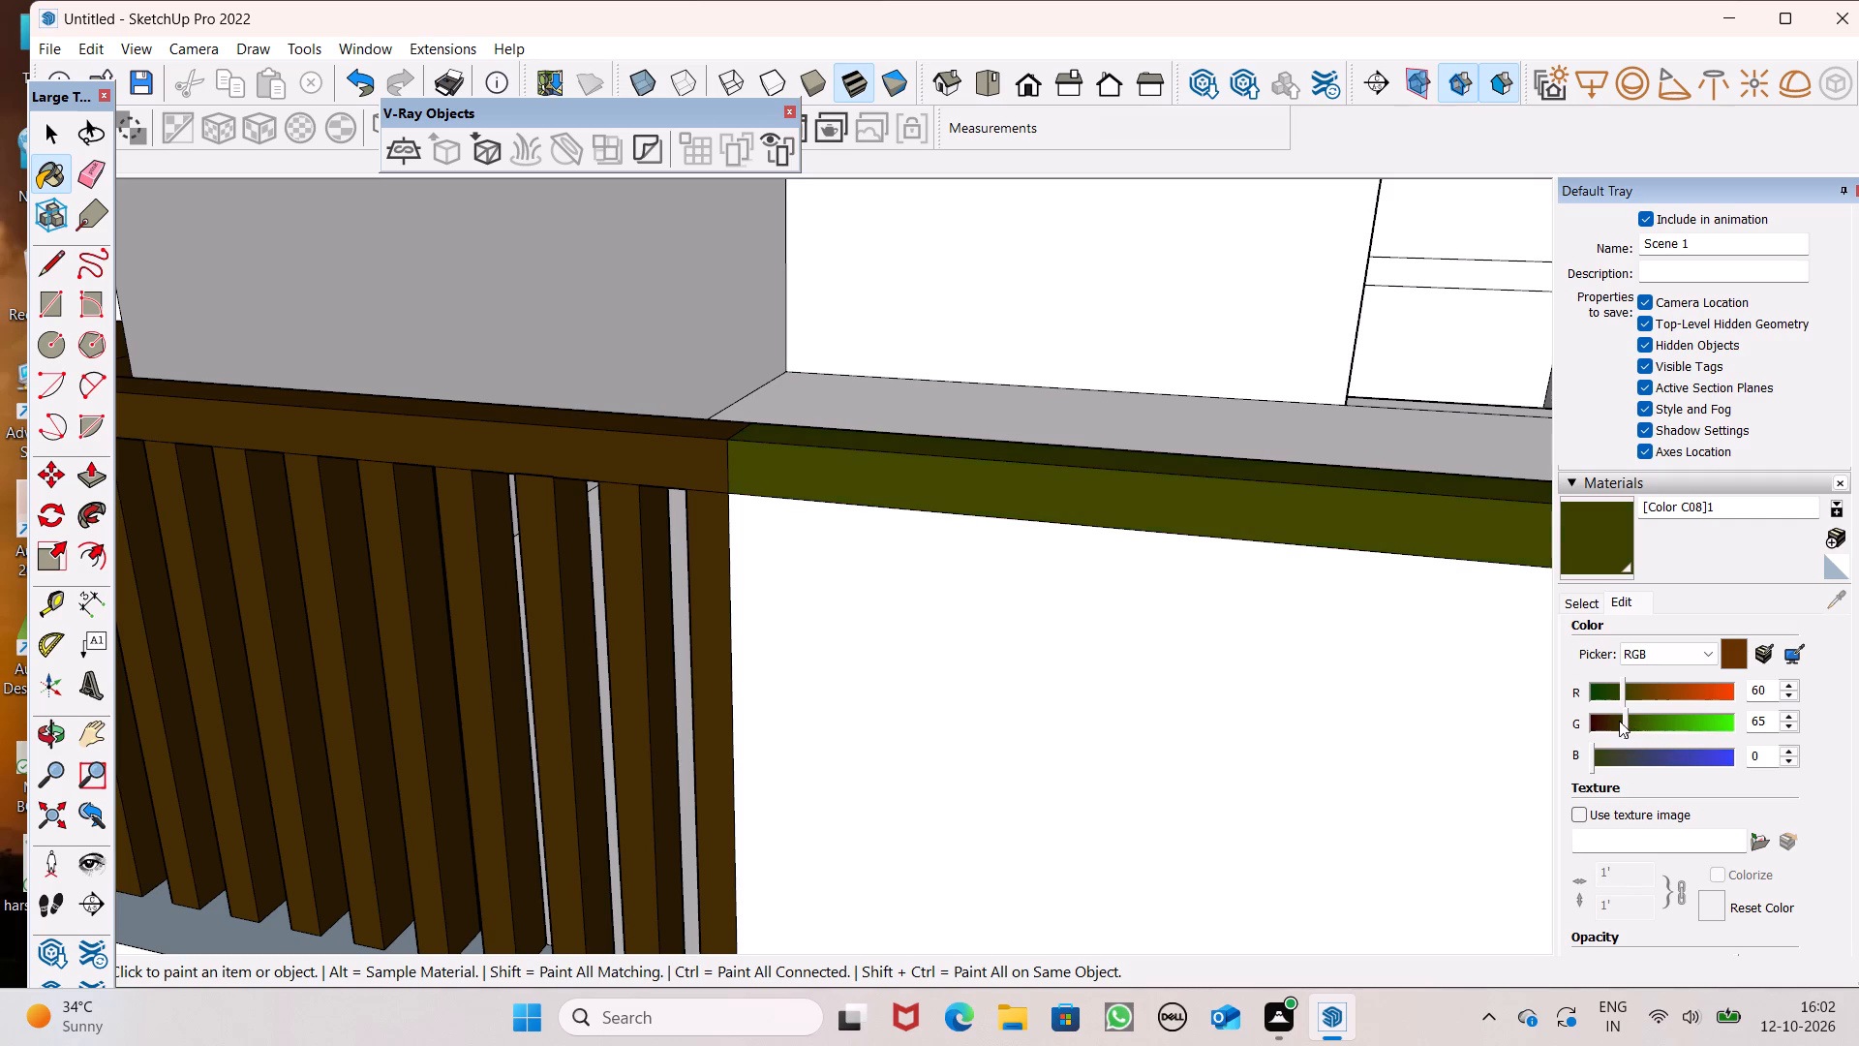
drag(1626, 723, 1605, 725)
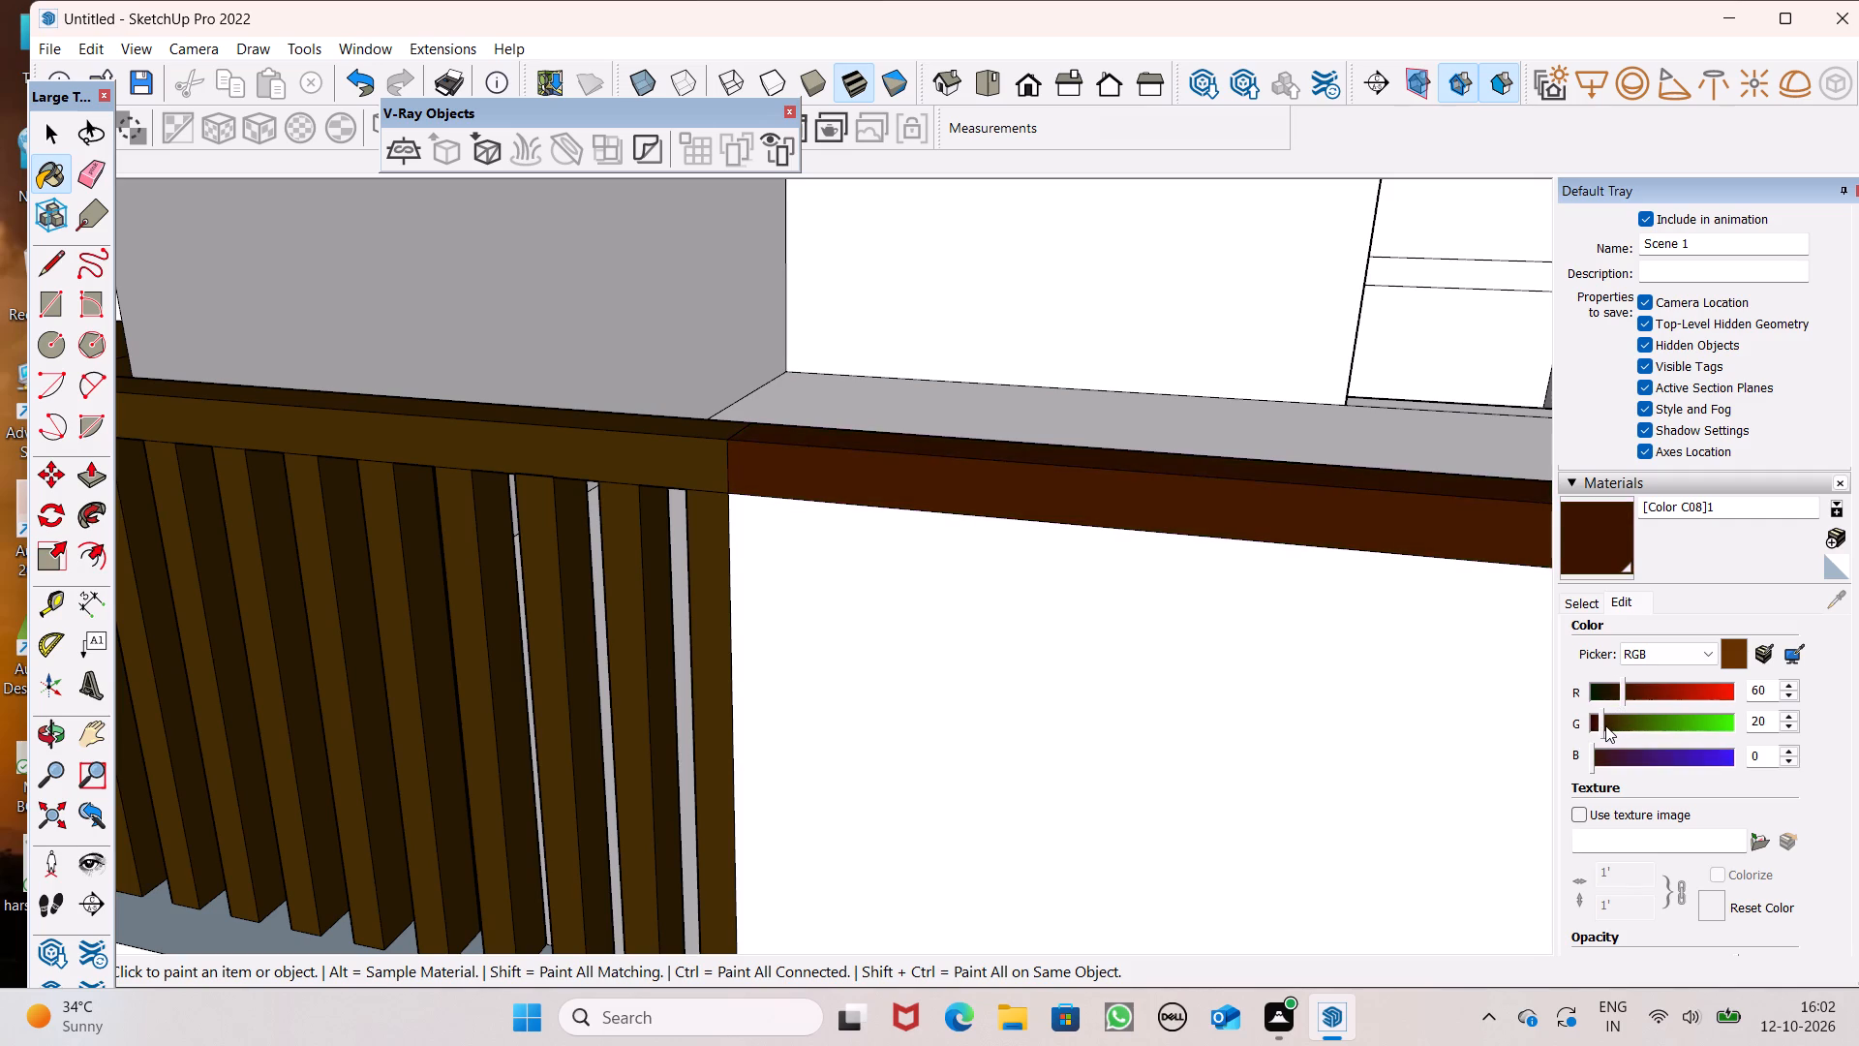
drag(1605, 725, 1616, 729)
Set the blue value of the coping's Color C08 material to 24.
drag(1598, 756, 1610, 756)
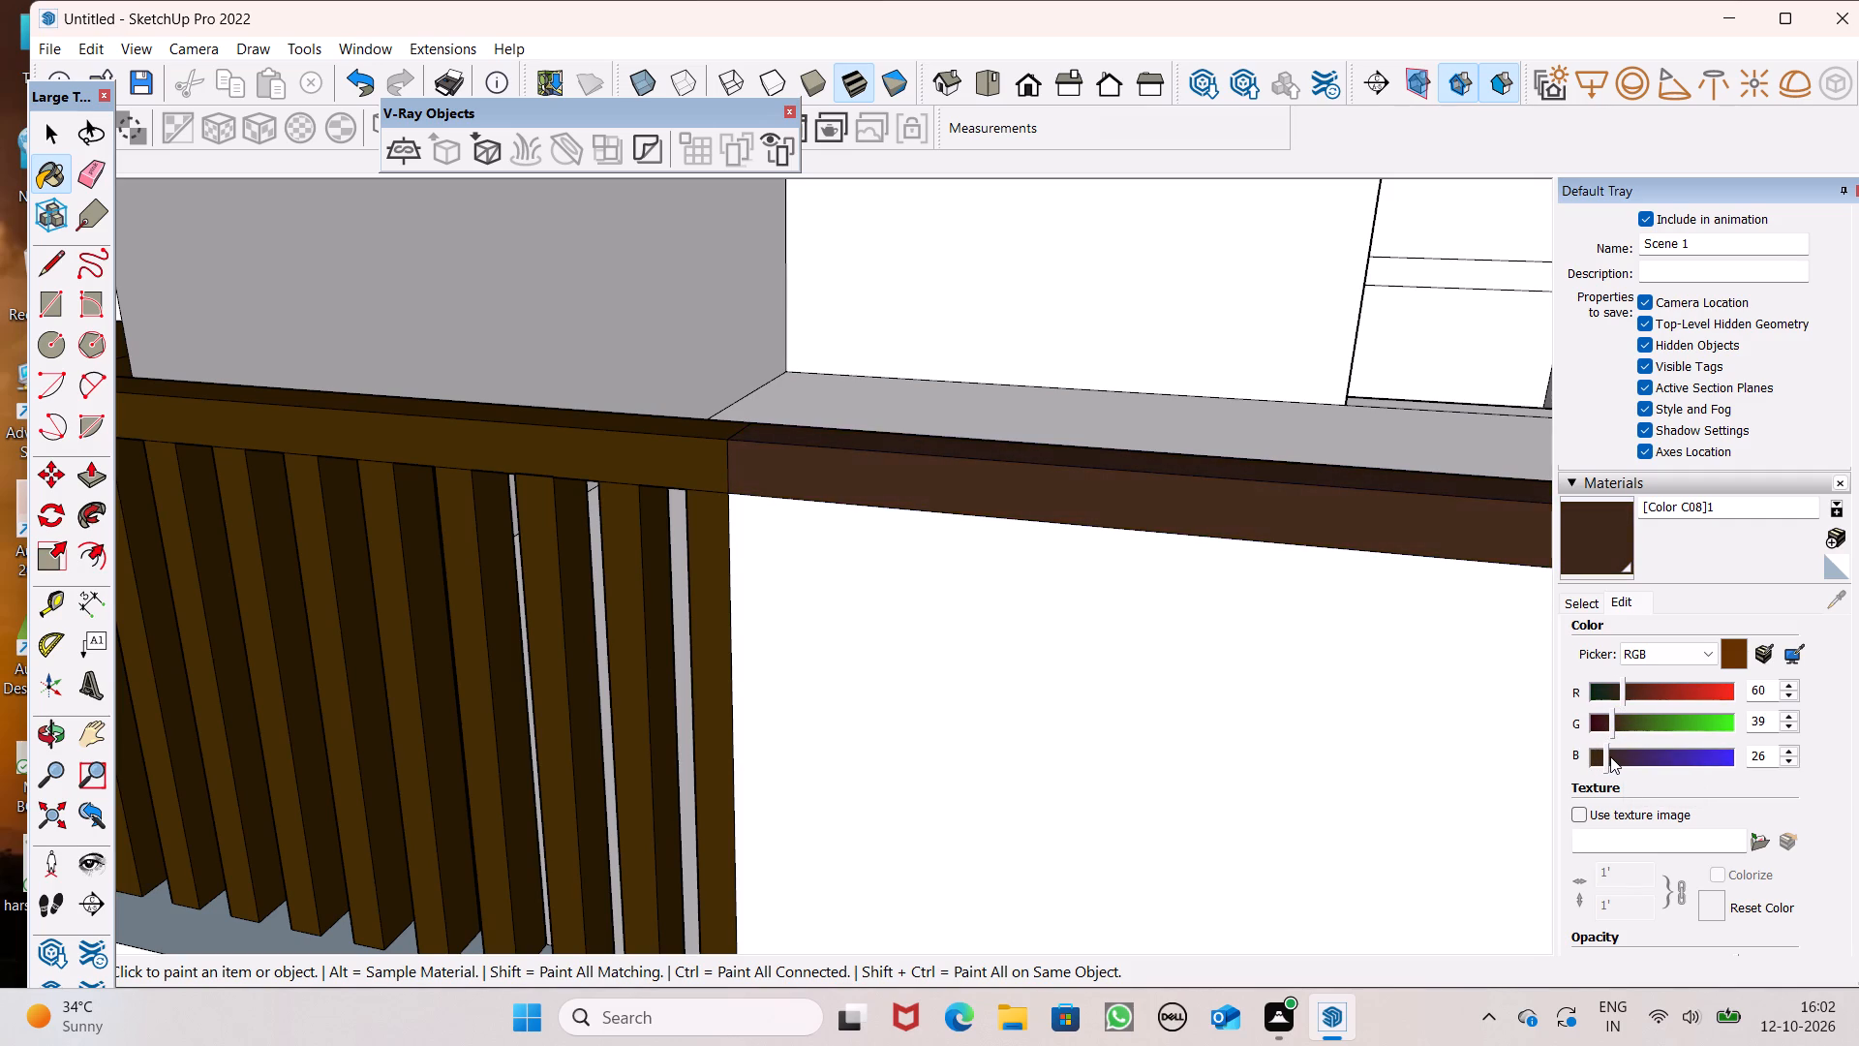
drag(1610, 756, 1617, 756)
scroll(727, 534, up, 9)
middle_drag(737, 574, 799, 675)
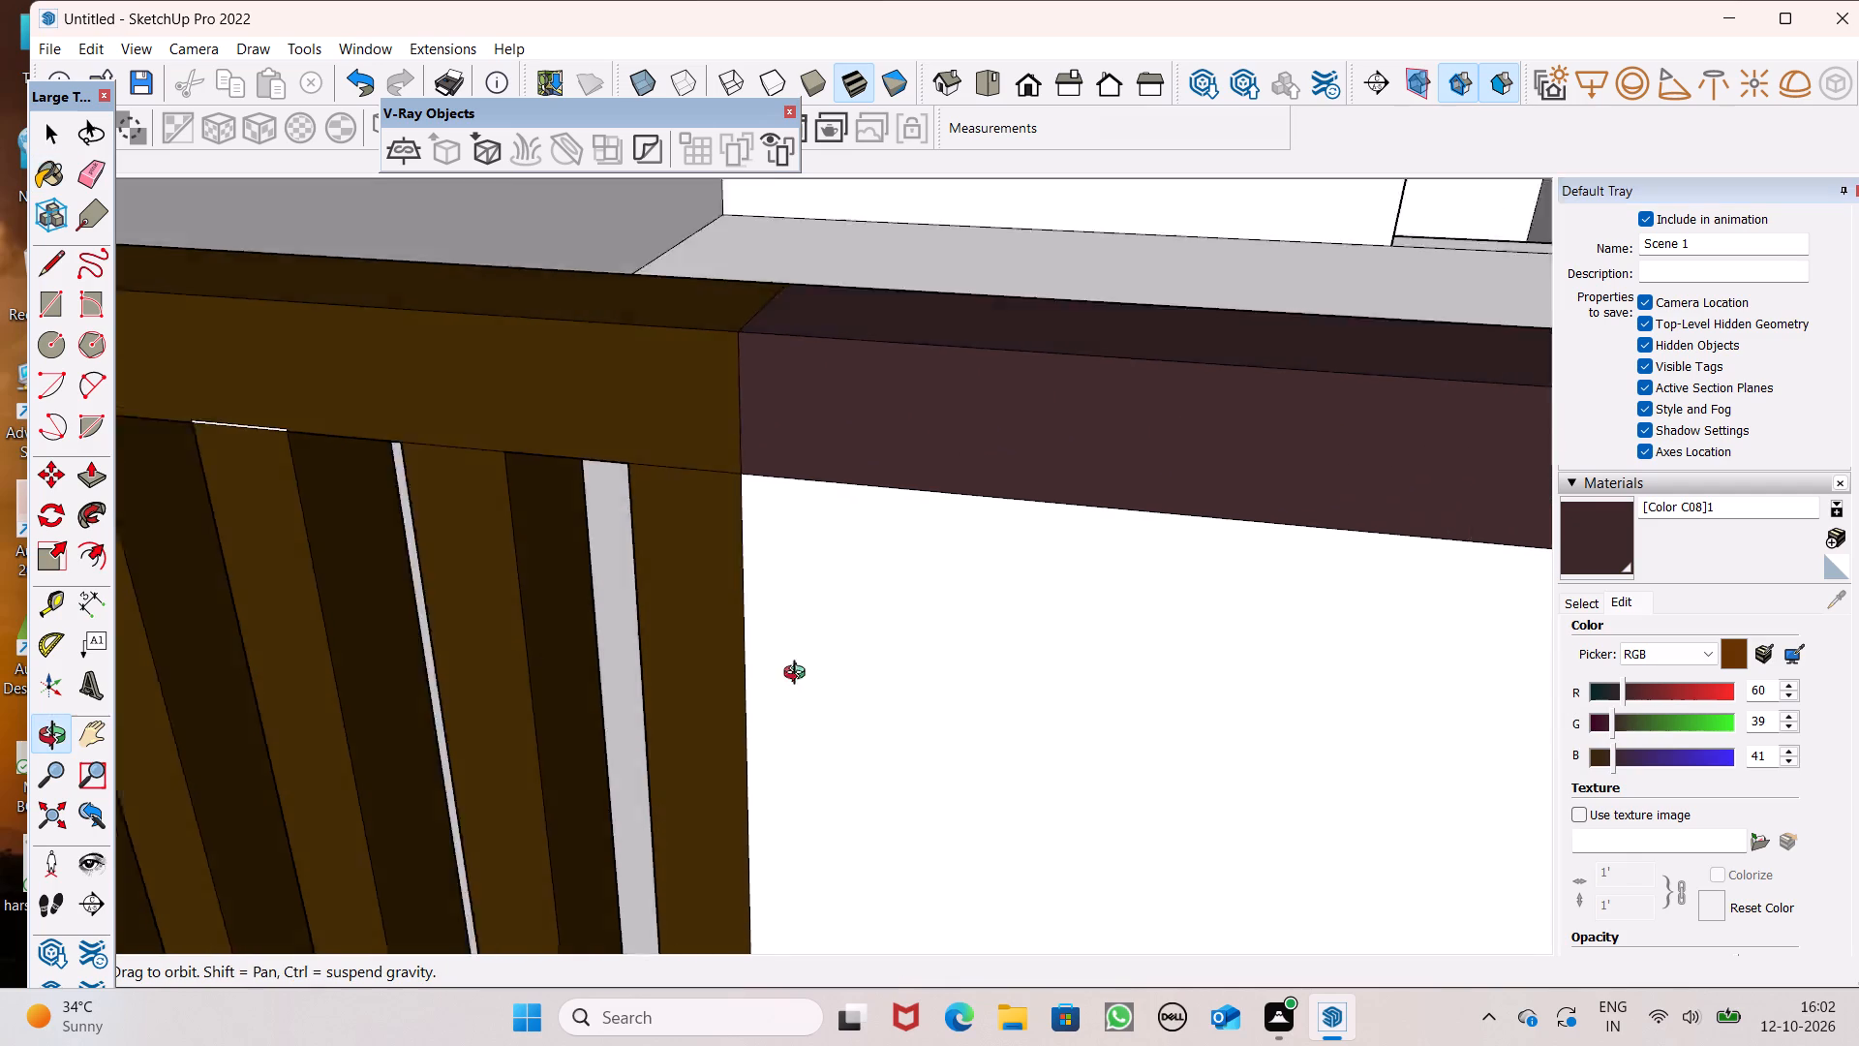
middle_drag(799, 675, 756, 799)
scroll(822, 771, up, 1)
scroll(1604, 752, up, 1)
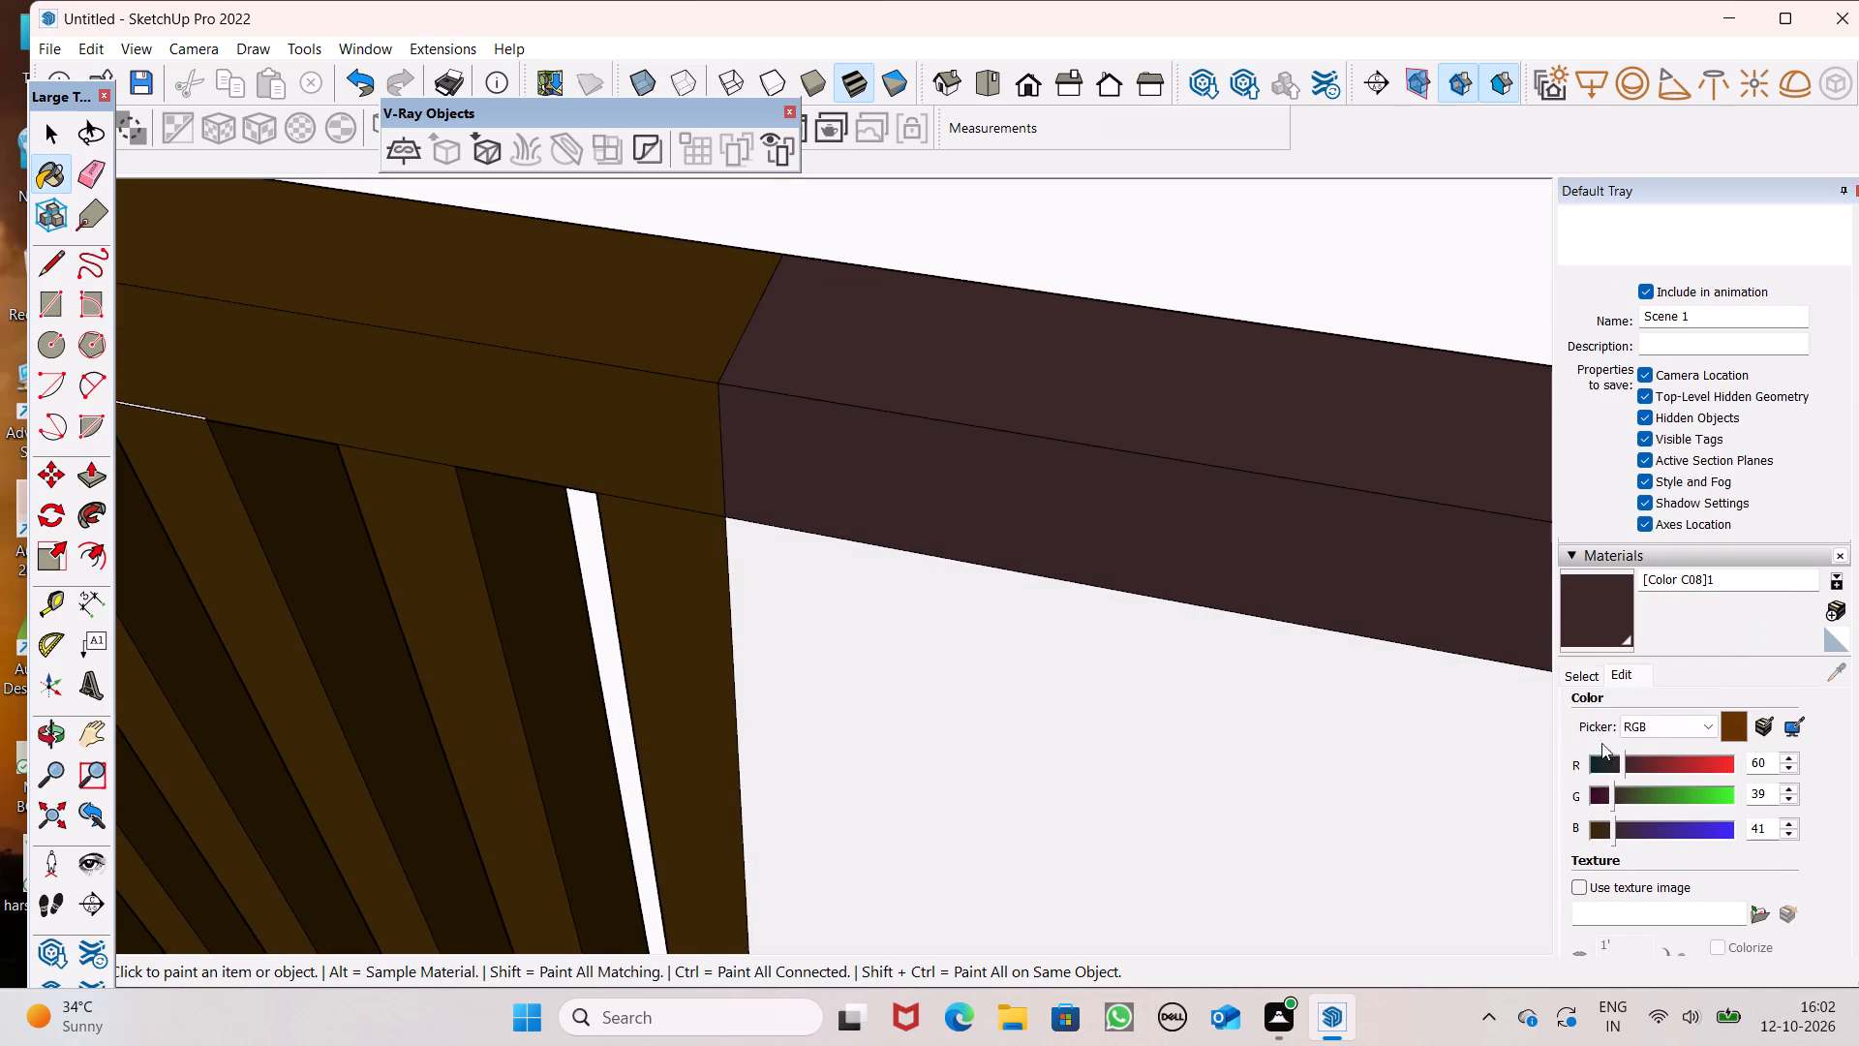
click(1608, 831)
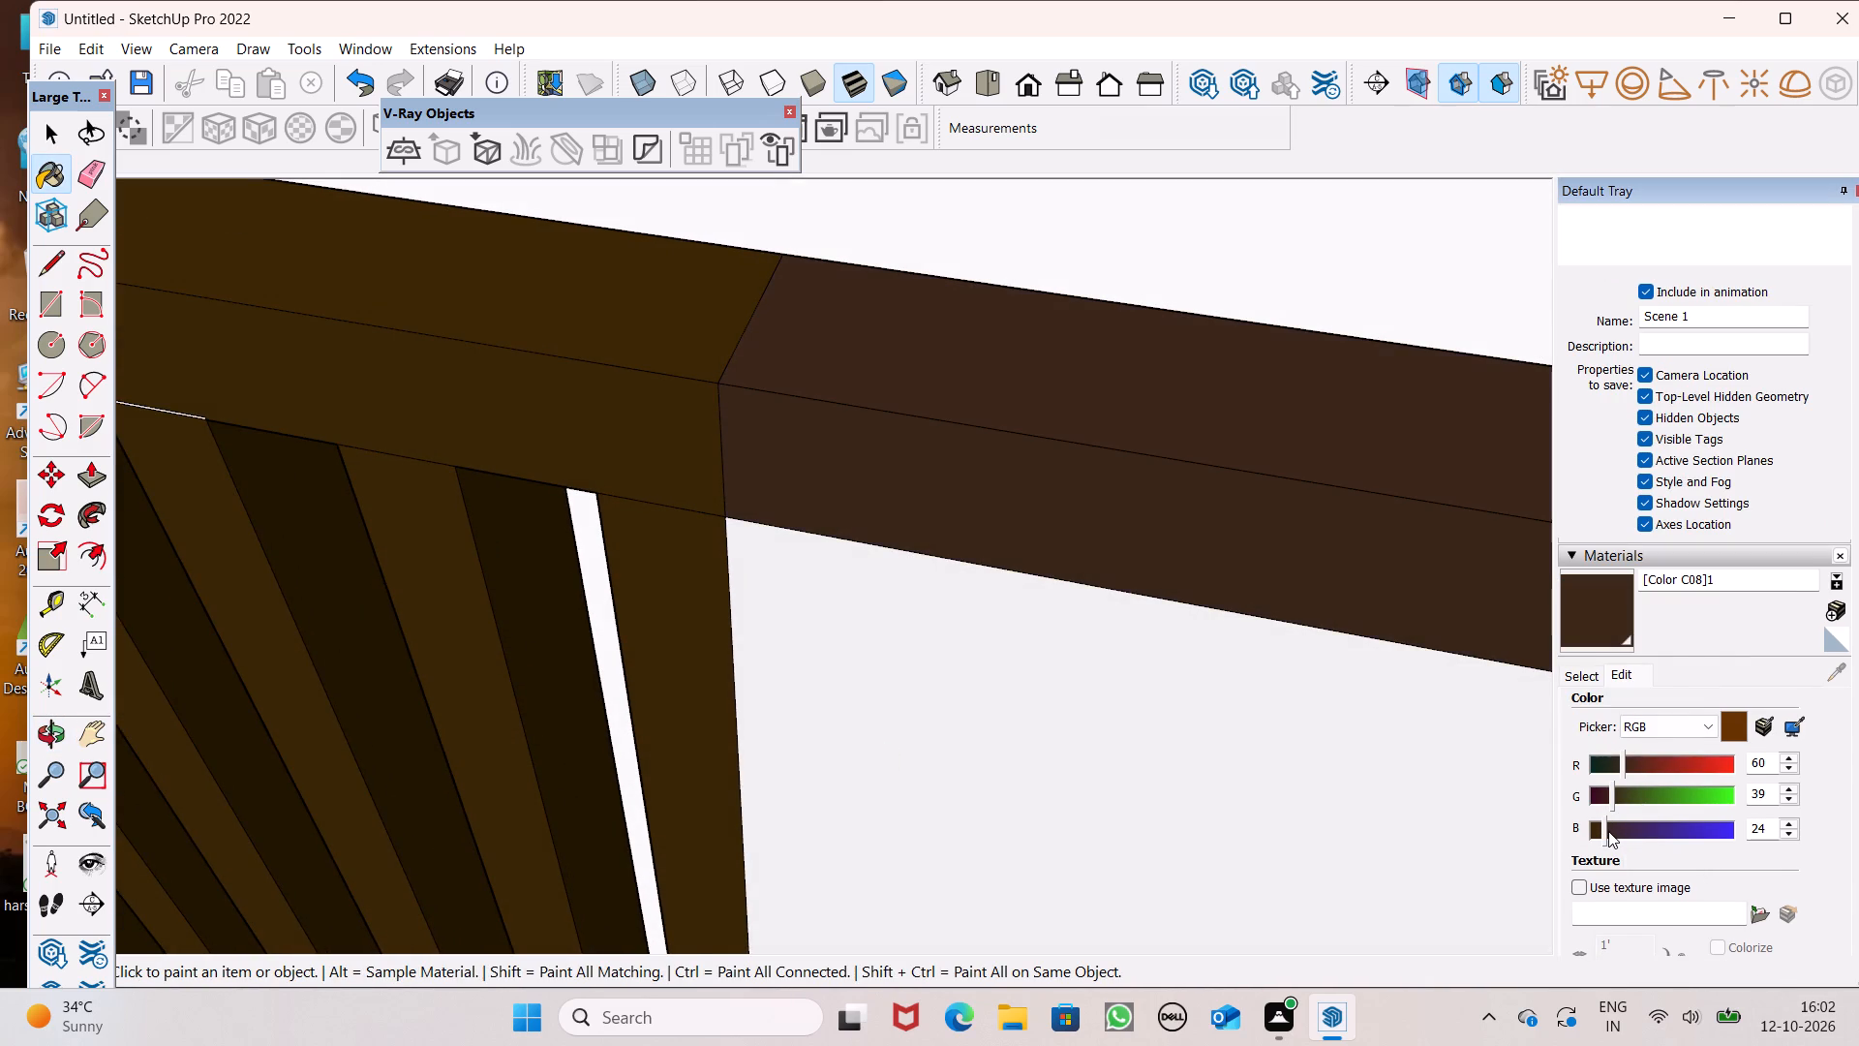
click(1612, 638)
Compare the recoloured coping with the adjoining slatted railing and the balconies below.
scroll(934, 491, down, 5)
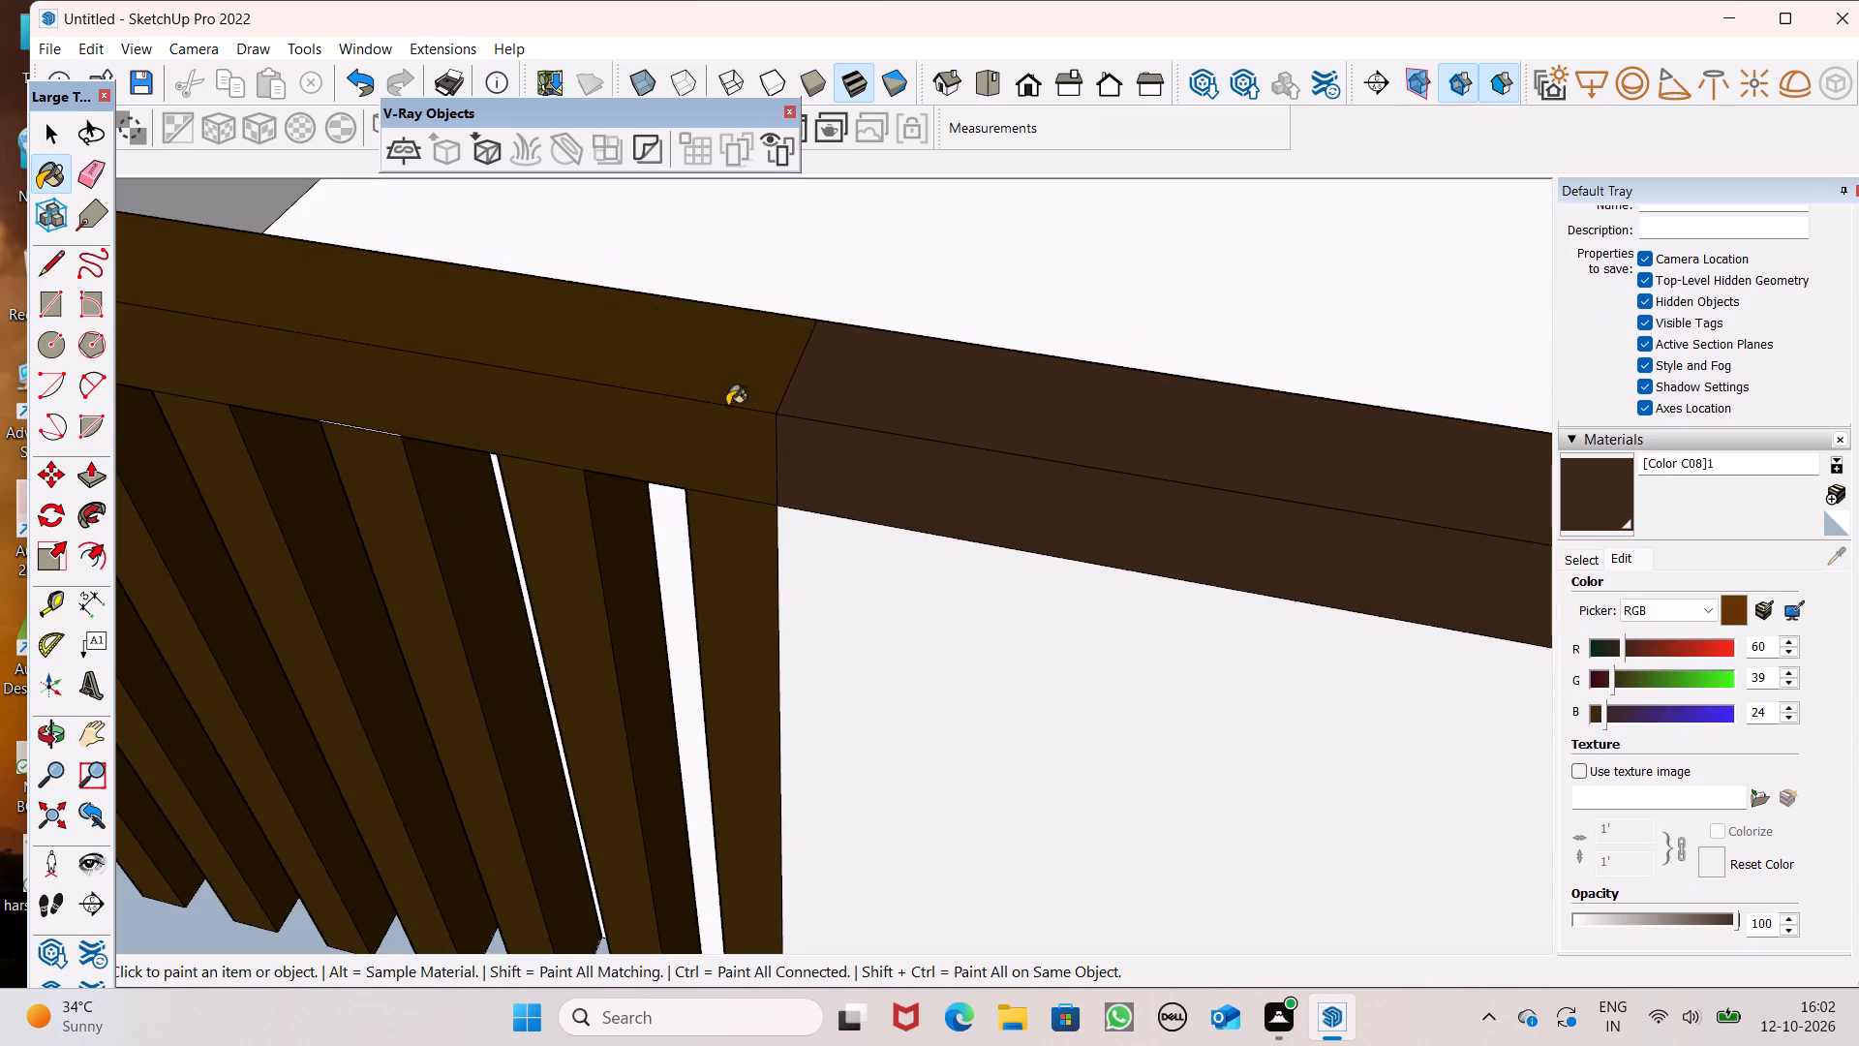
scroll(544, 242, down, 8)
scroll(619, 268, up, 1)
scroll(619, 268, down, 4)
middle_drag(824, 359, 808, 156)
scroll(842, 386, down, 6)
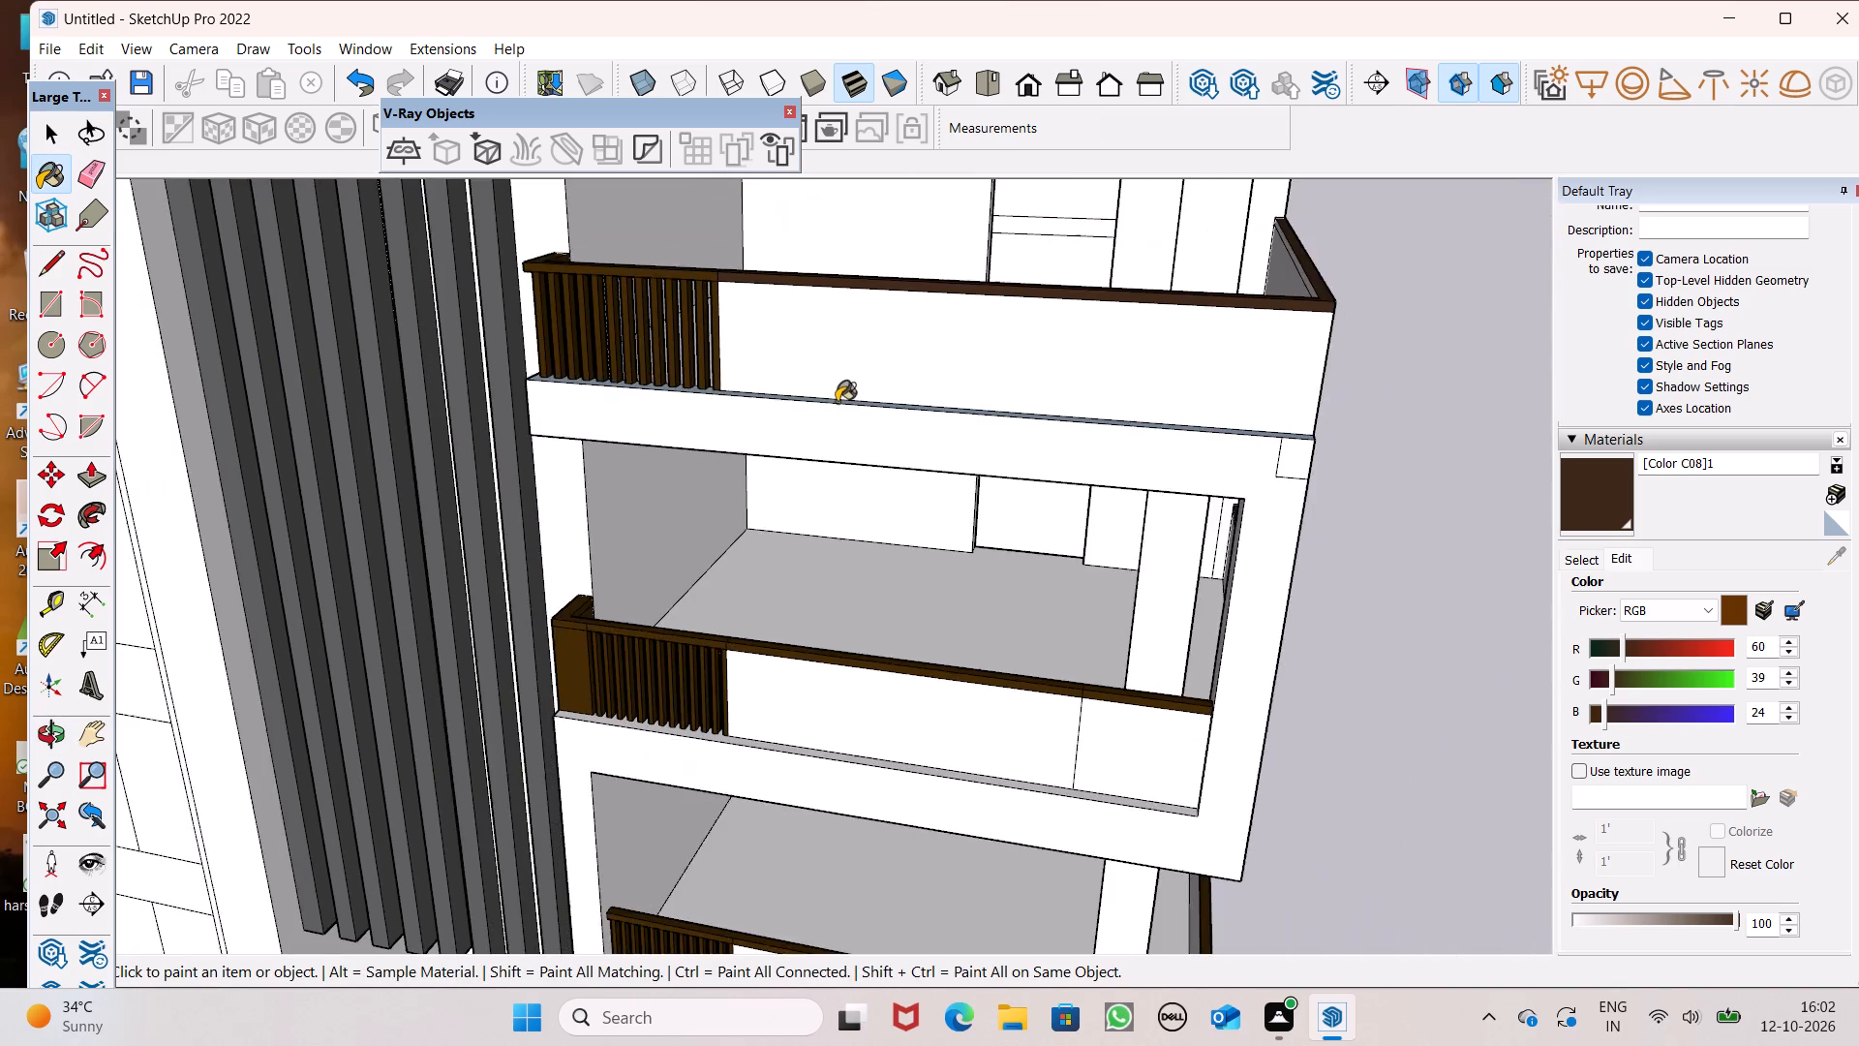
scroll(779, 252, up, 6)
scroll(638, 315, up, 10)
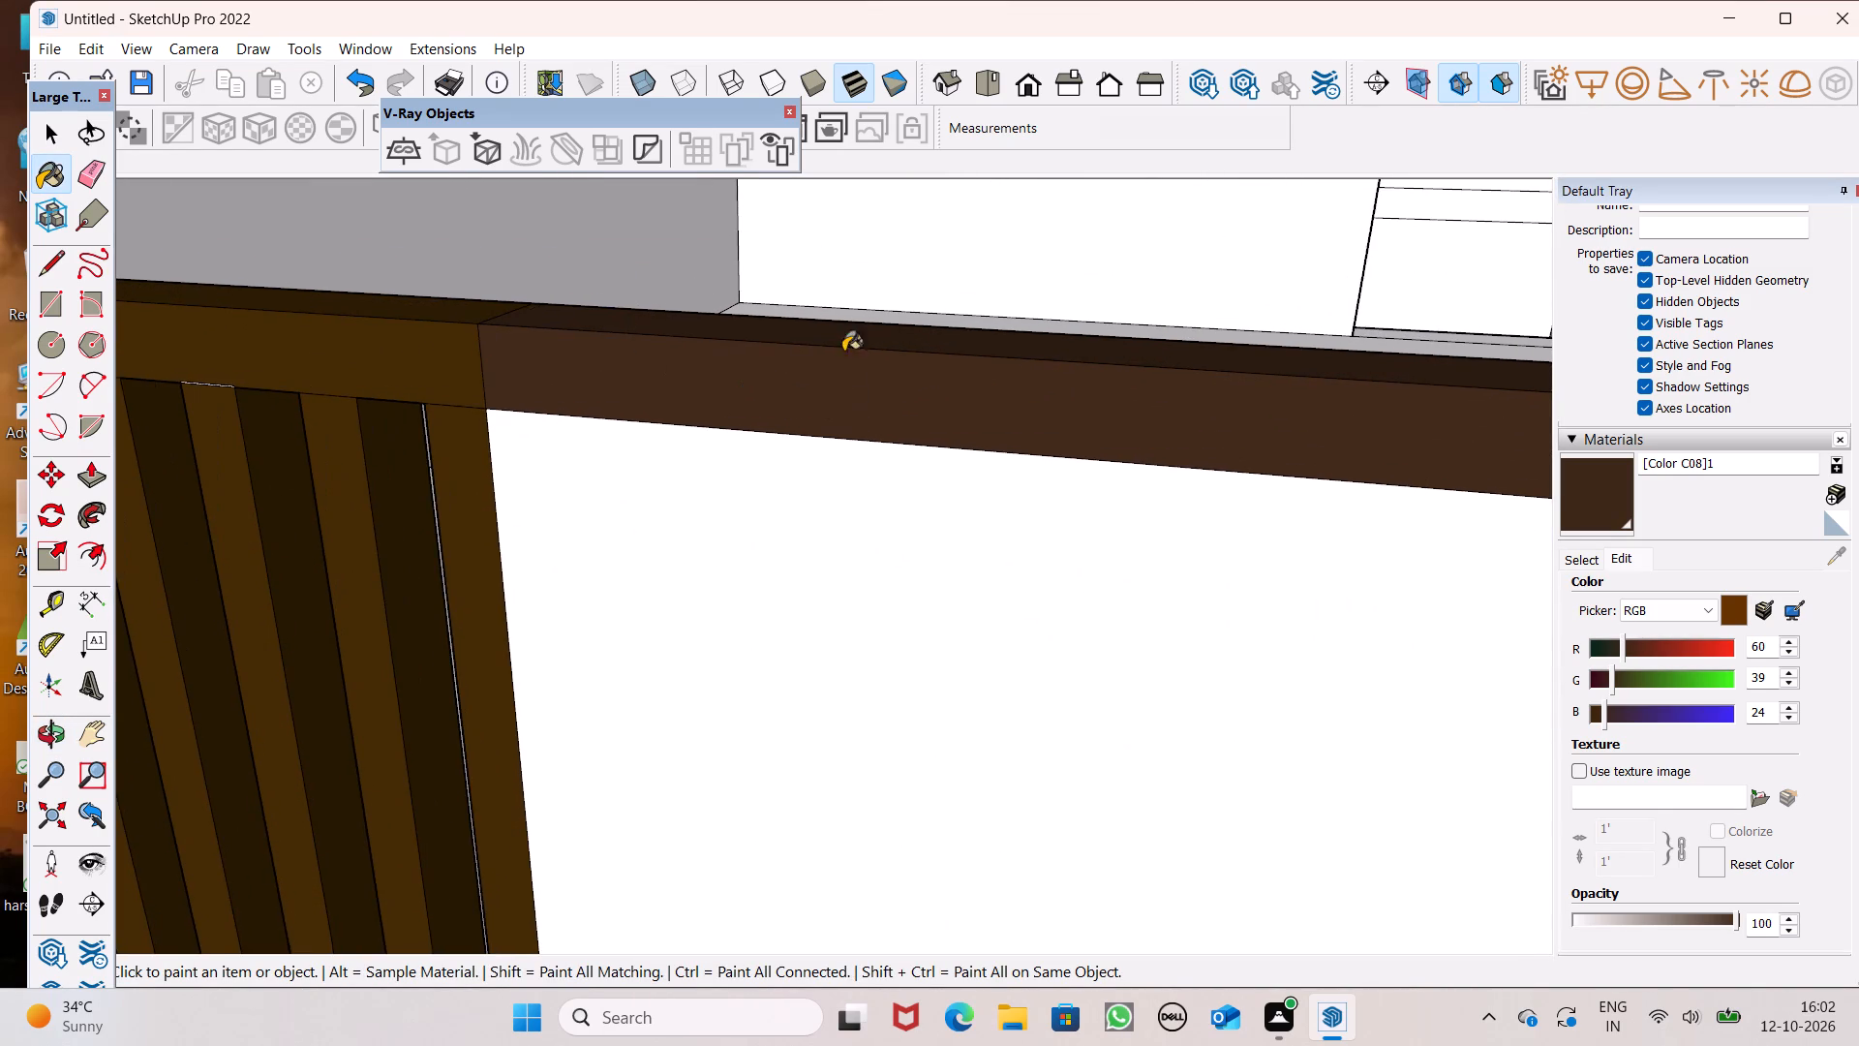
scroll(838, 411, down, 13)
scroll(869, 339, down, 4)
Paint the inner face of the top balcony's front coping band with the edited Color C08 material.
middle_drag(954, 415, 150, 446)
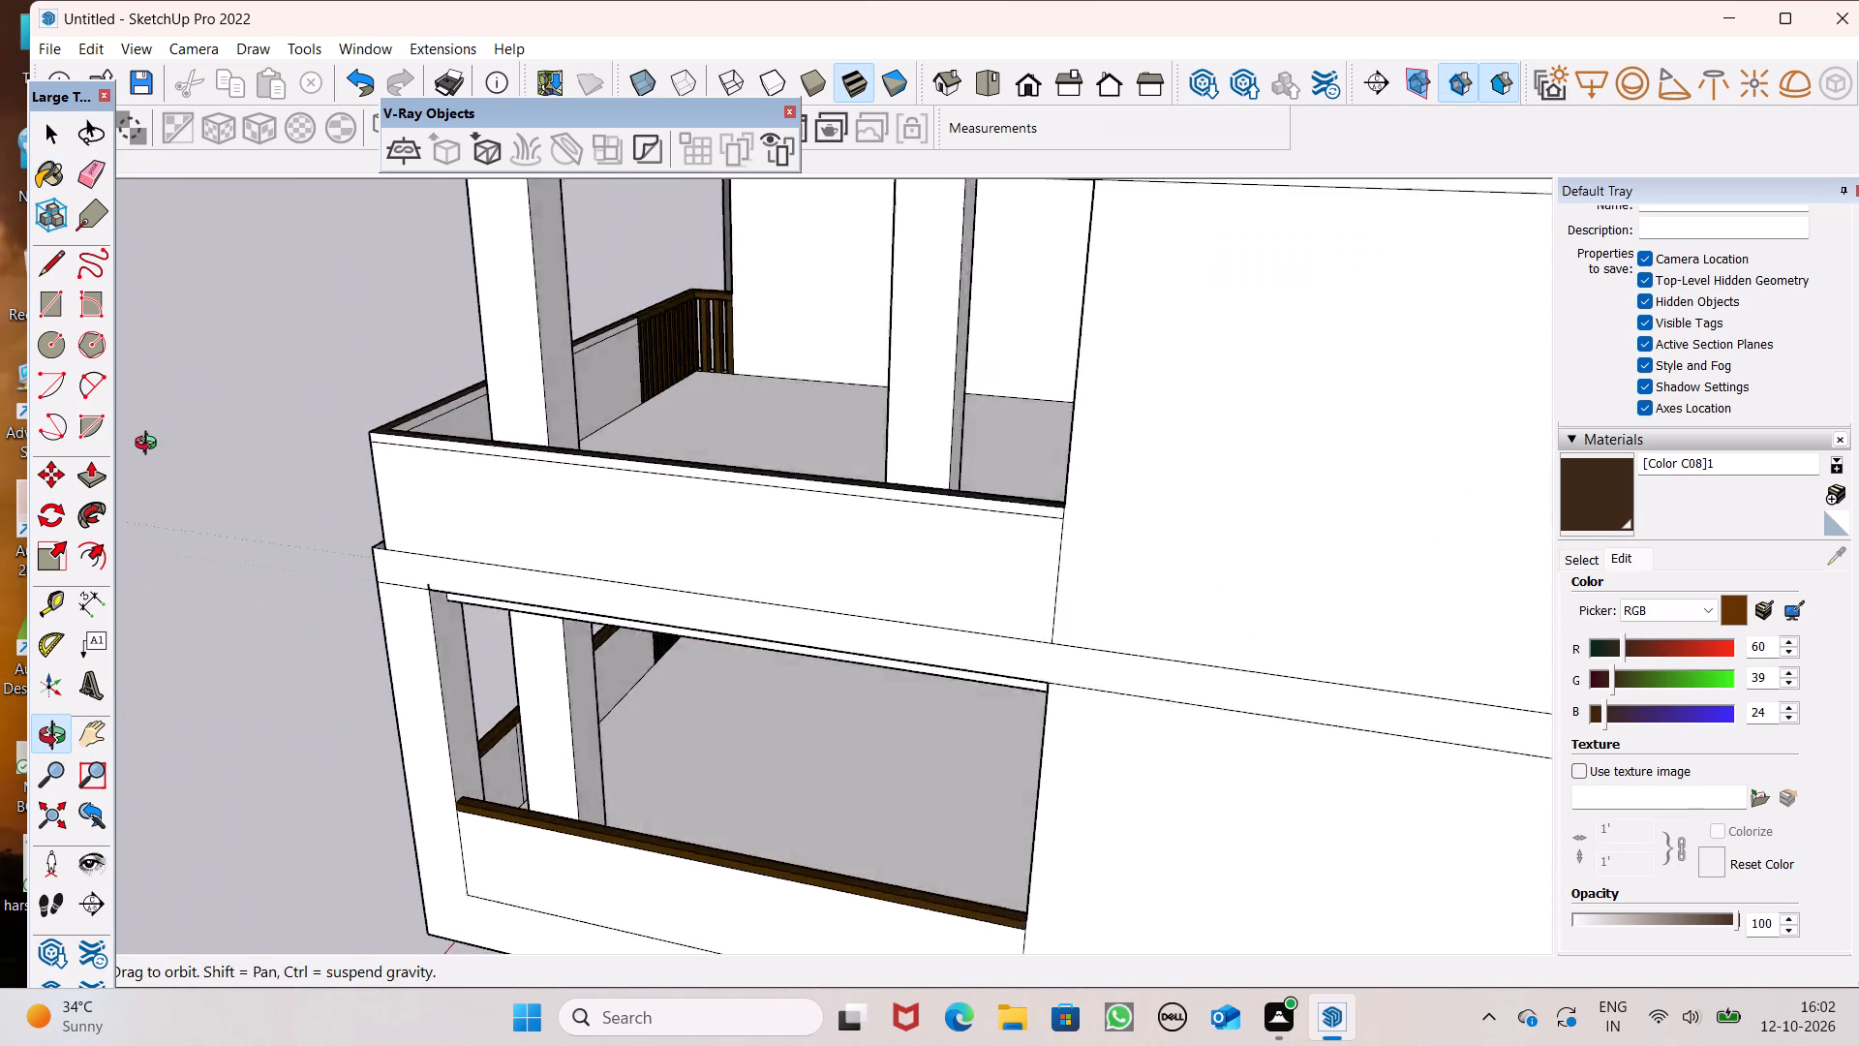
middle_drag(150, 446, 88, 508)
scroll(213, 434, up, 4)
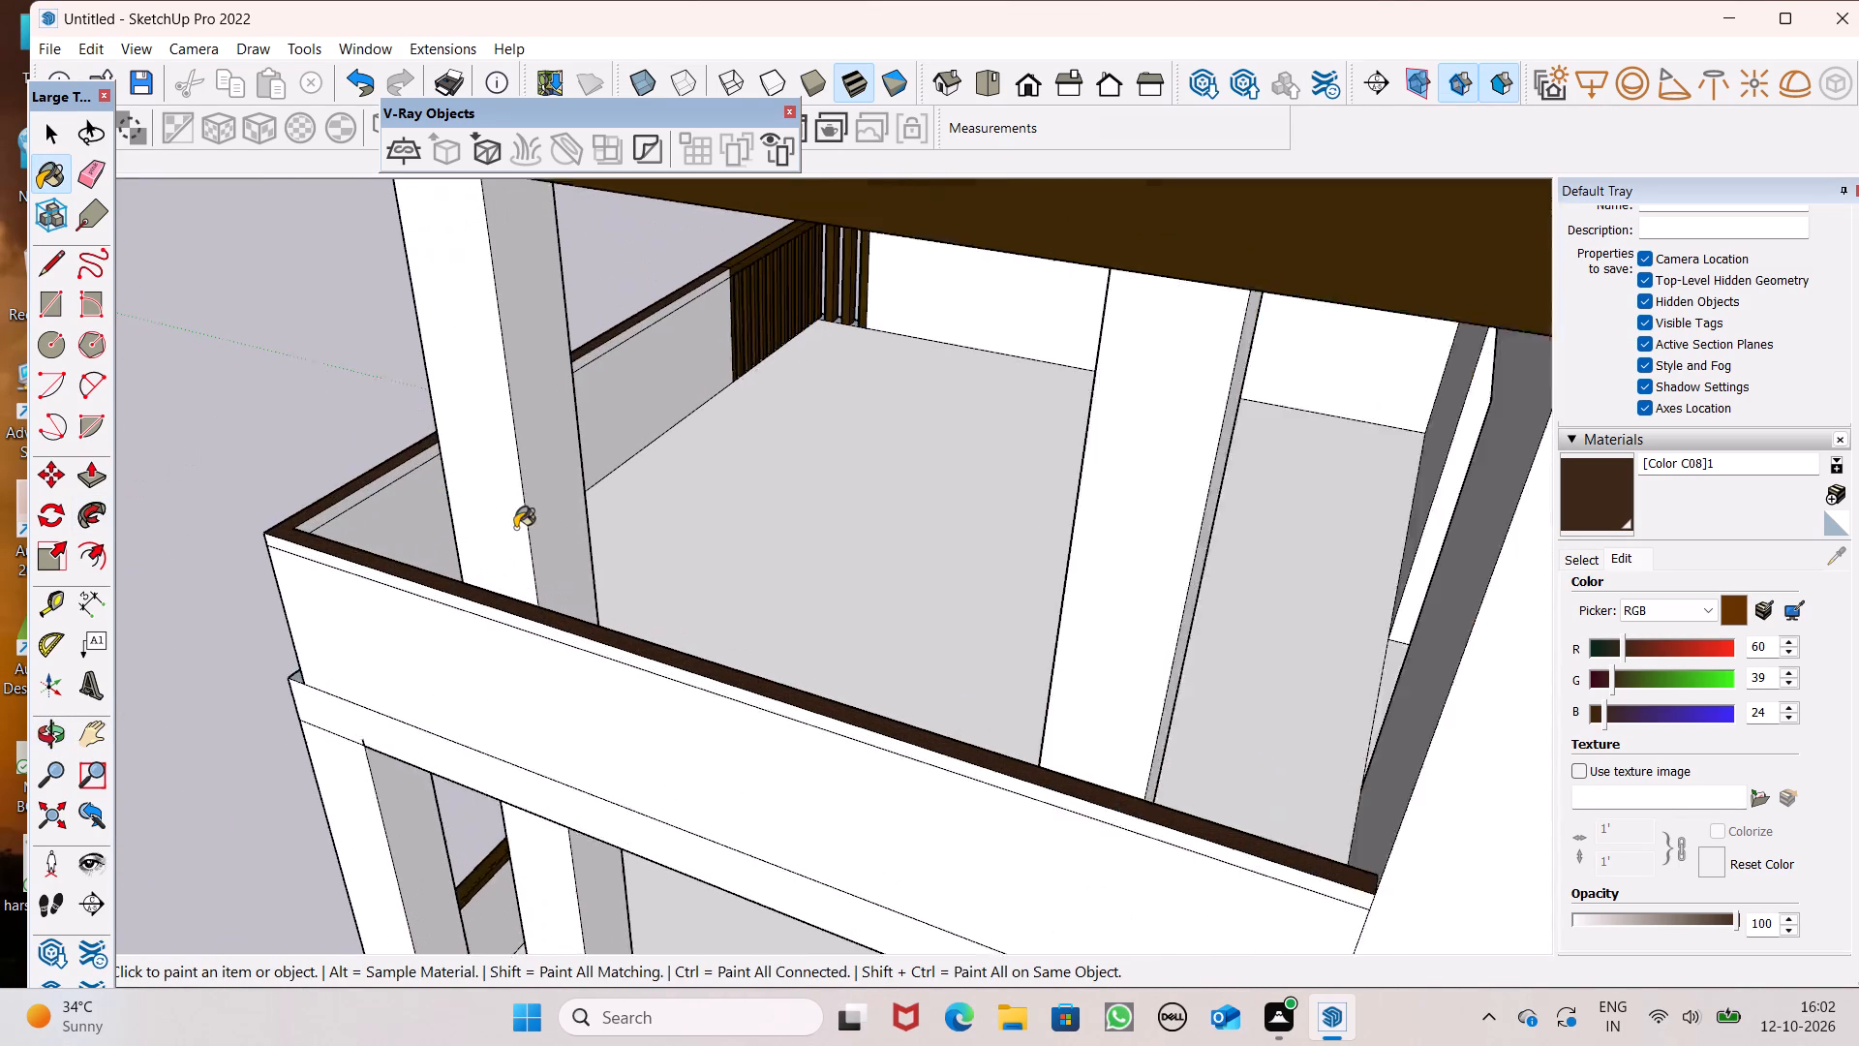
scroll(515, 528, up, 2)
scroll(331, 497, up, 3)
click(321, 491)
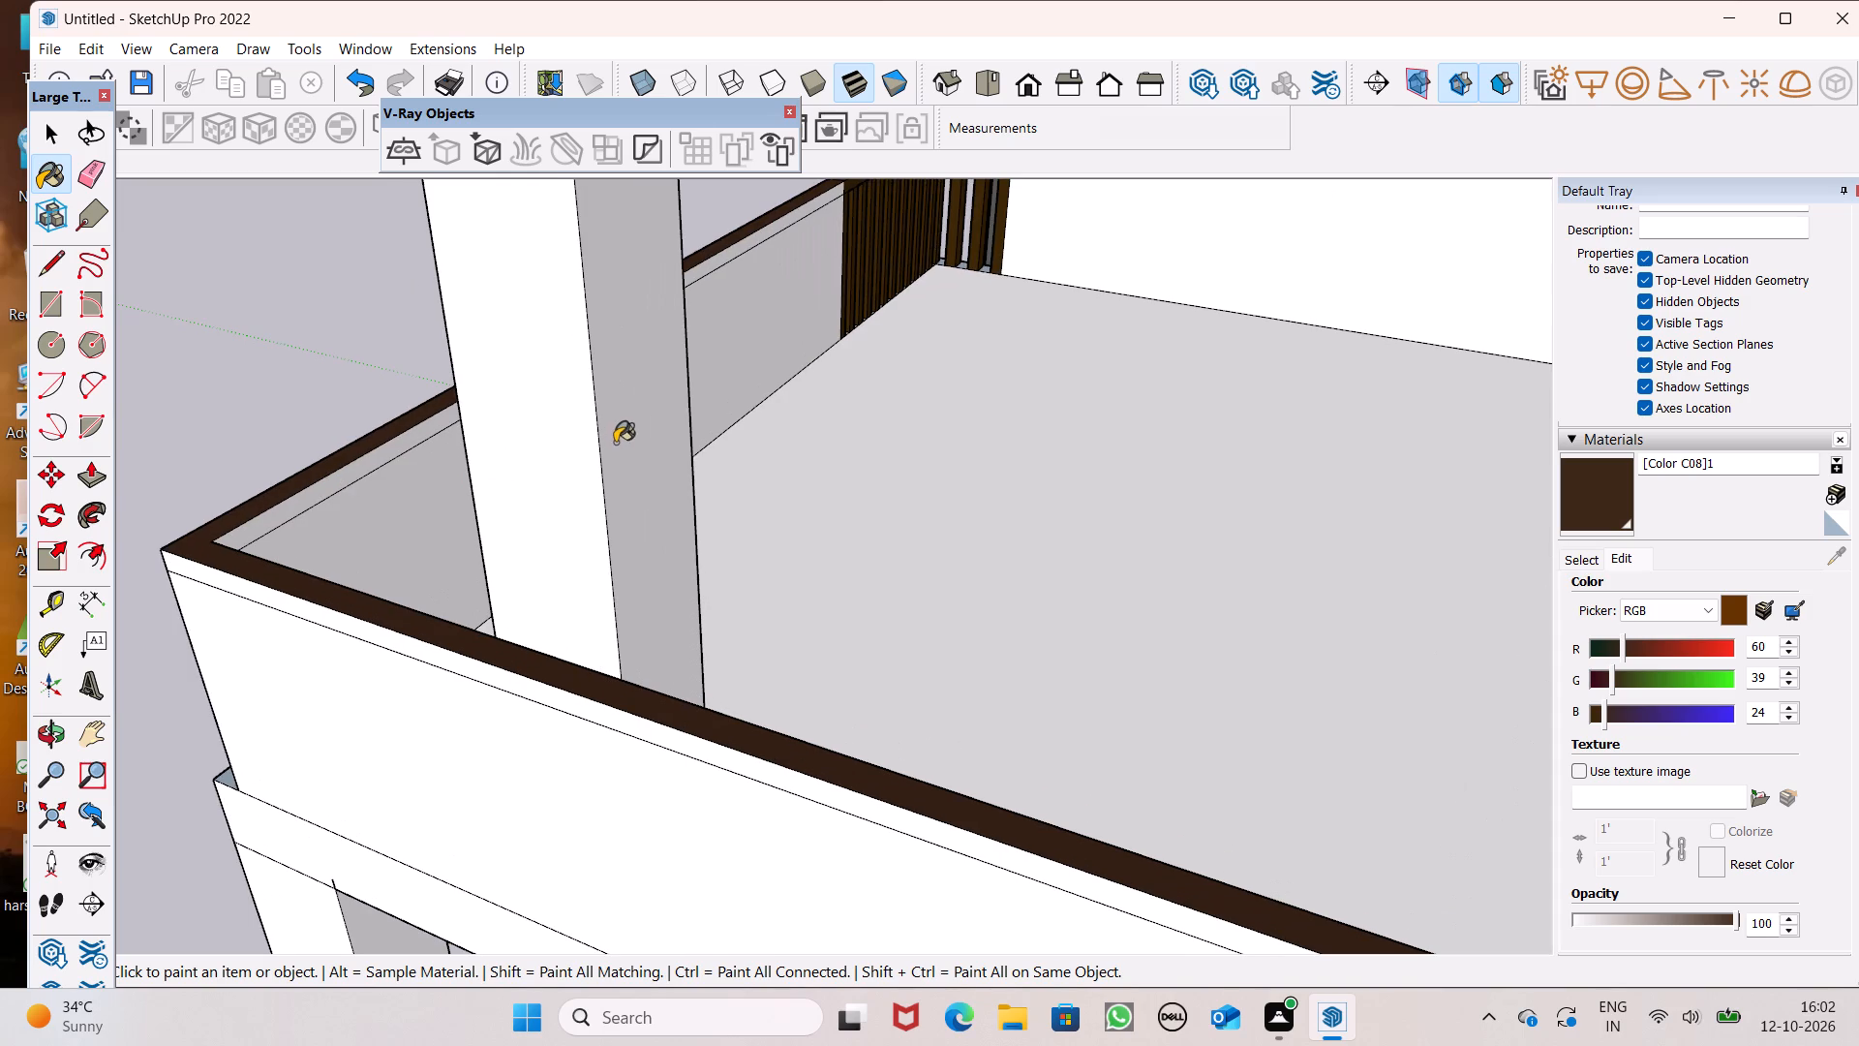
Paint the outer and inner faces of the top balcony's side coping band with the edited Color C08 material.
scroll(615, 460, down, 2)
middle_drag(482, 703, 714, 544)
scroll(696, 427, up, 4)
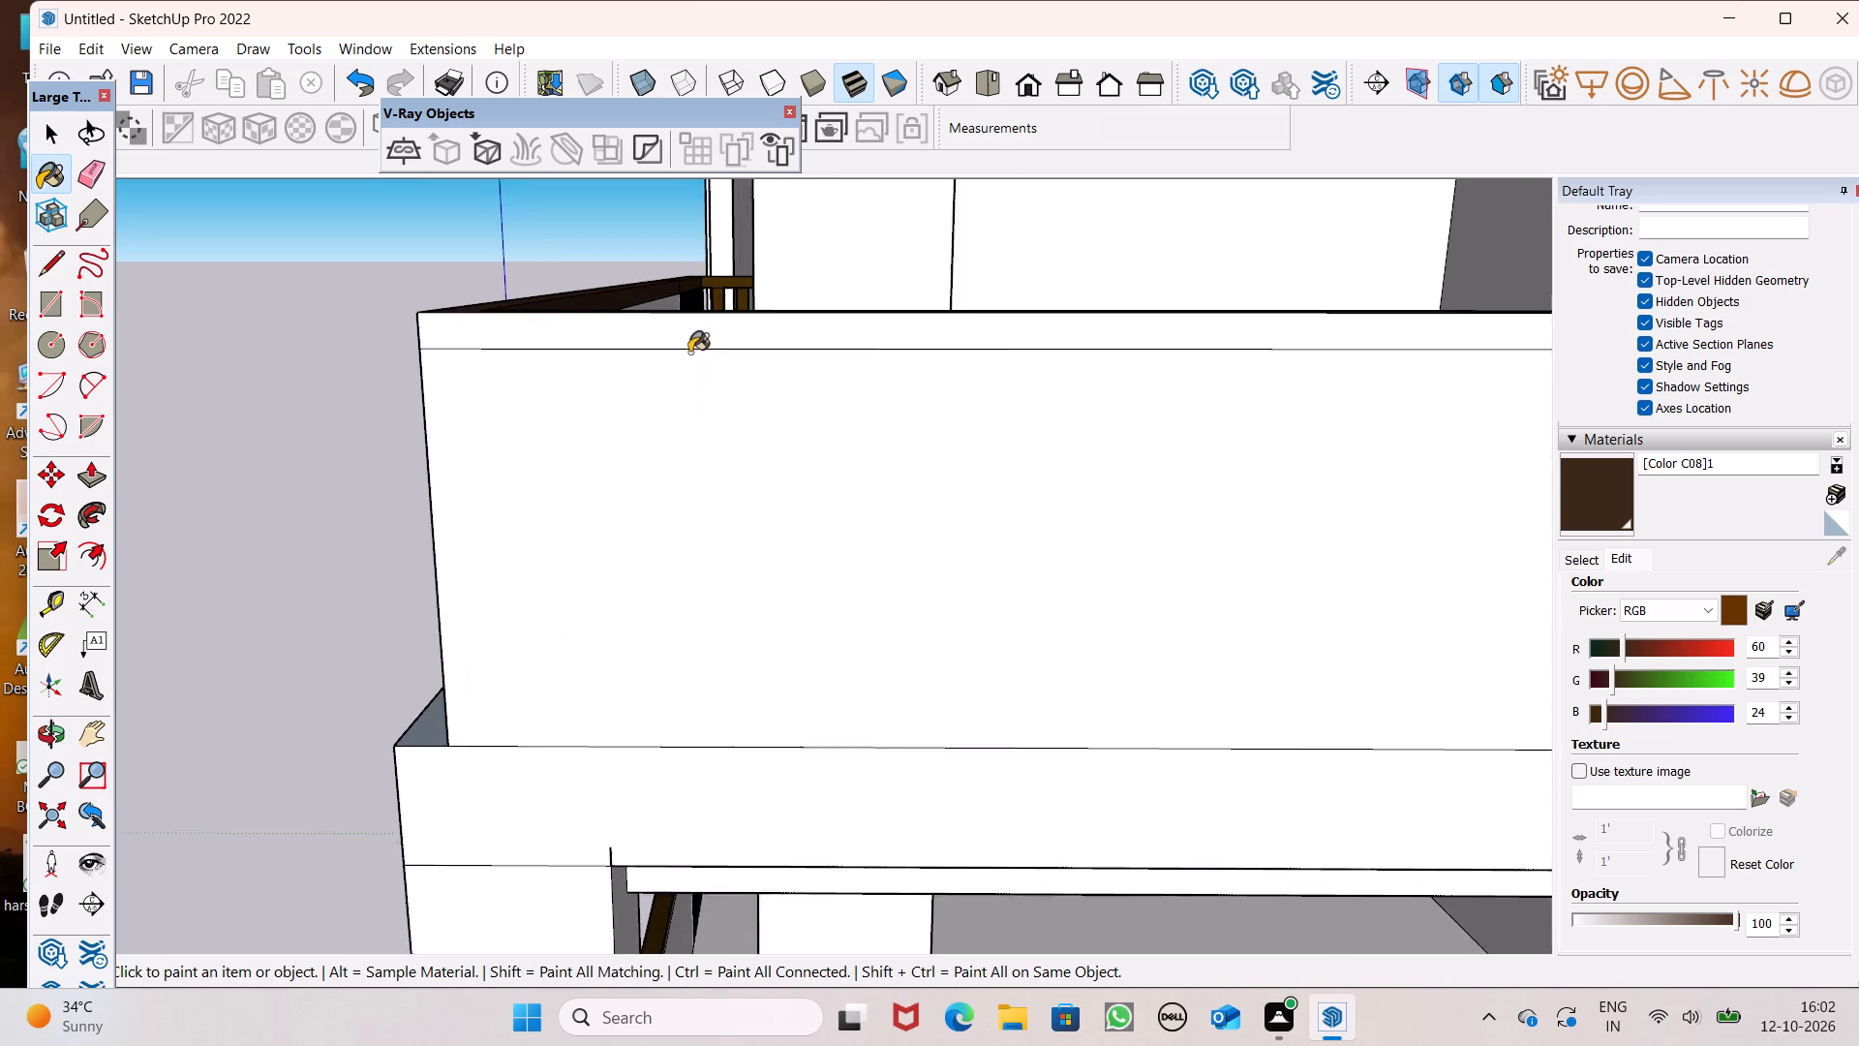
scroll(689, 353, up, 1)
click(690, 327)
scroll(934, 439, down, 2)
middle_drag(970, 508, 0, 617)
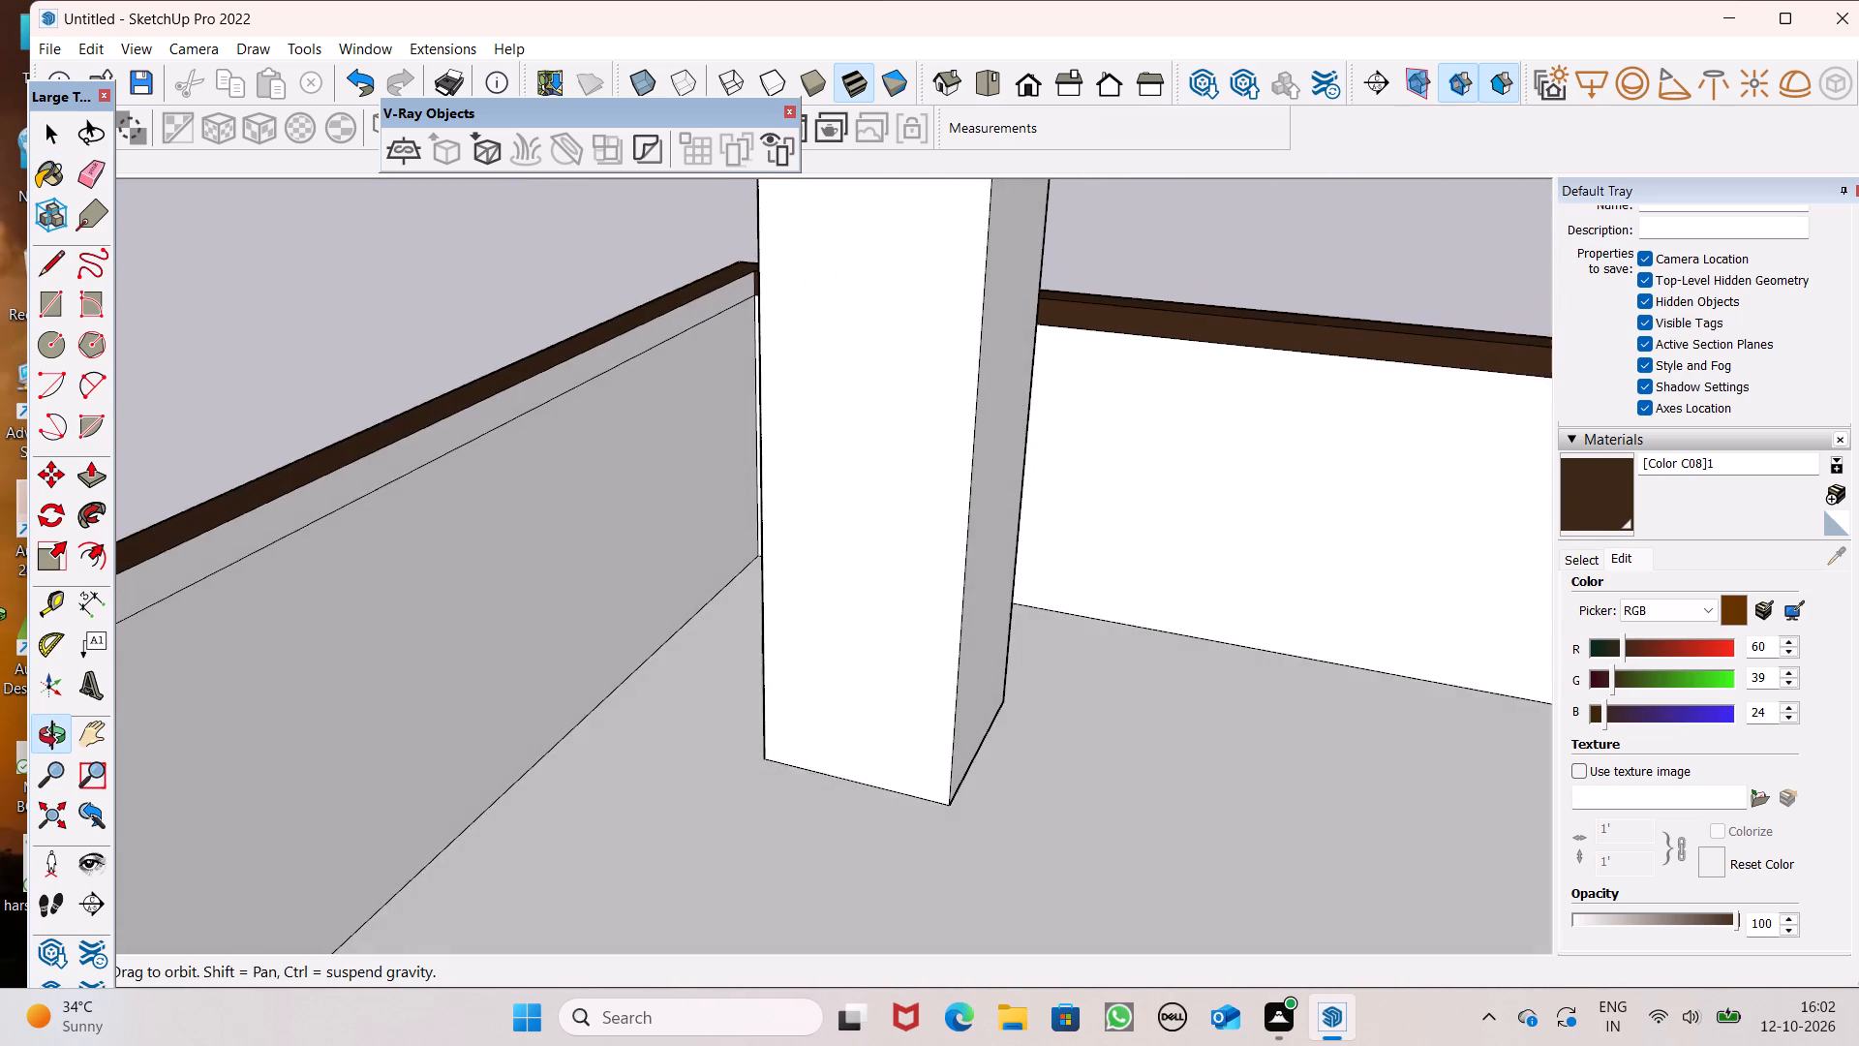
middle_drag(0, 617, 0, 614)
scroll(181, 614, up, 2)
click(245, 532)
scroll(267, 521, down, 5)
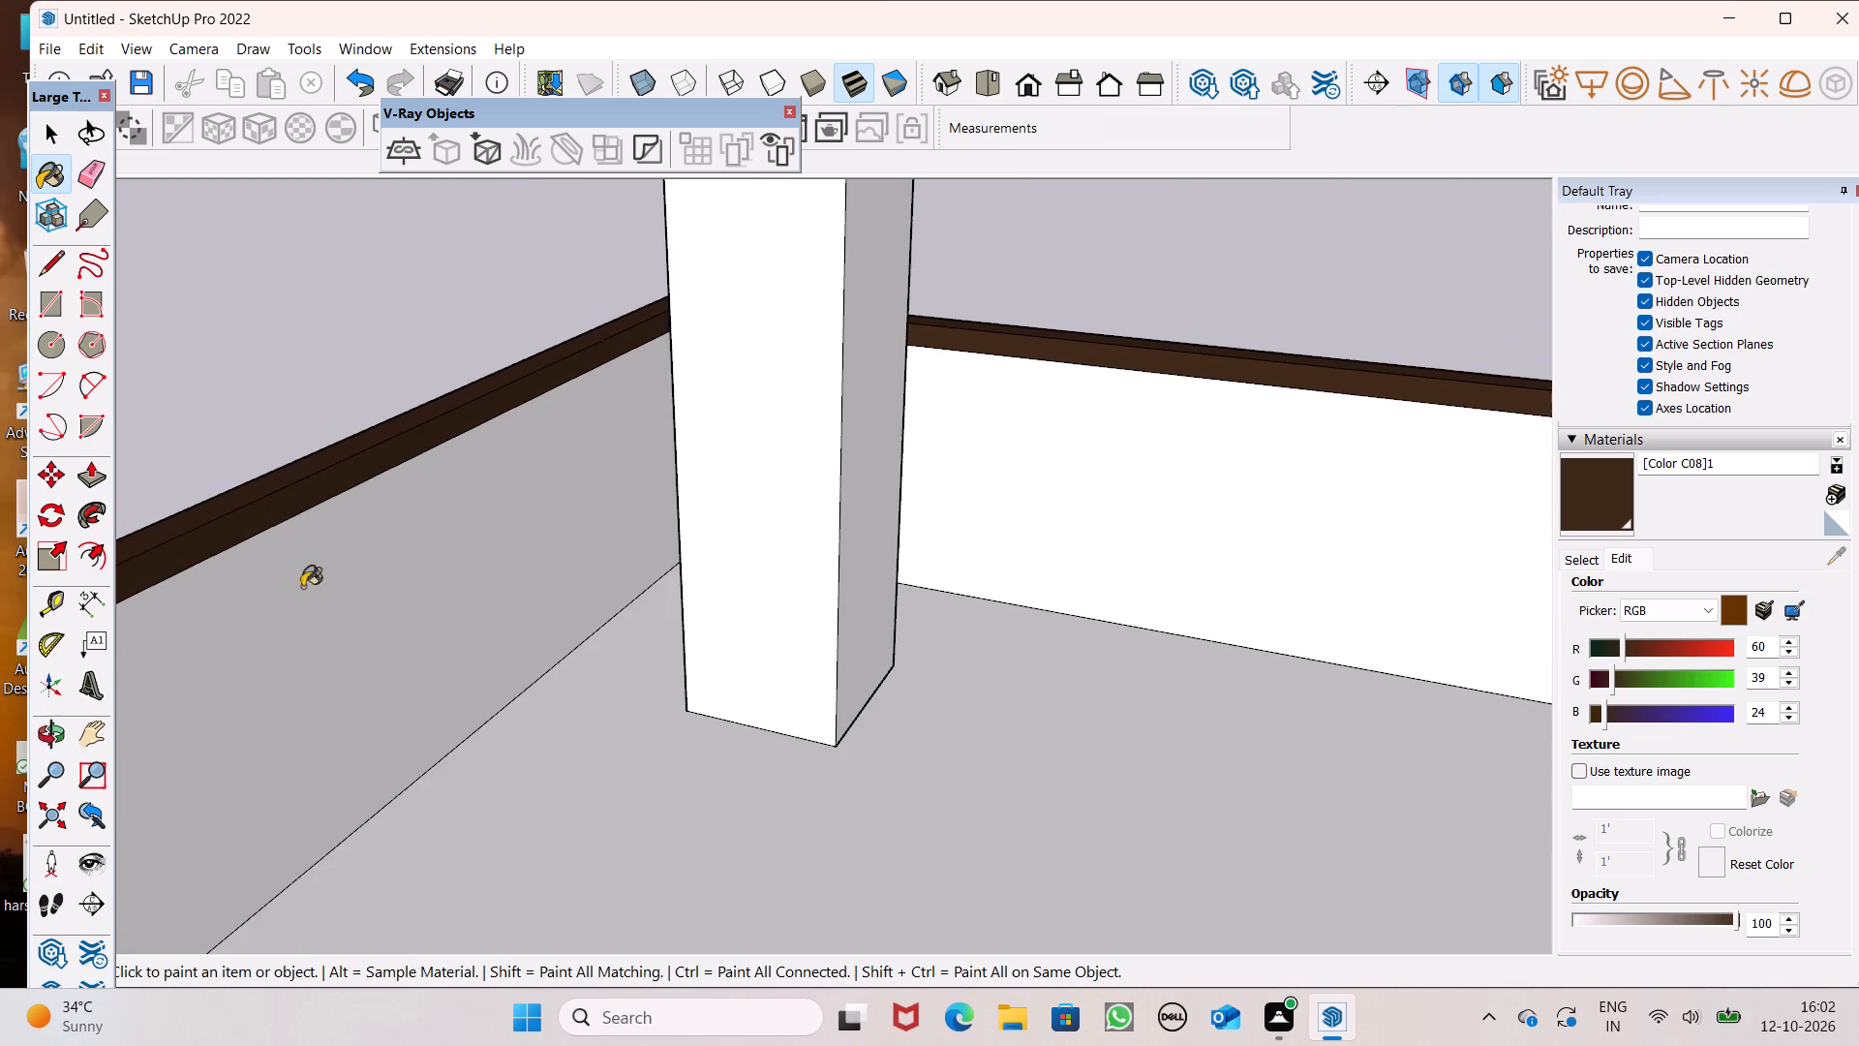
Examine the painted coping from the balcony corner and the whole building's front elevation.
middle_drag(367, 616, 1498, 670)
middle_drag(976, 603, 1211, 618)
scroll(962, 519, down, 5)
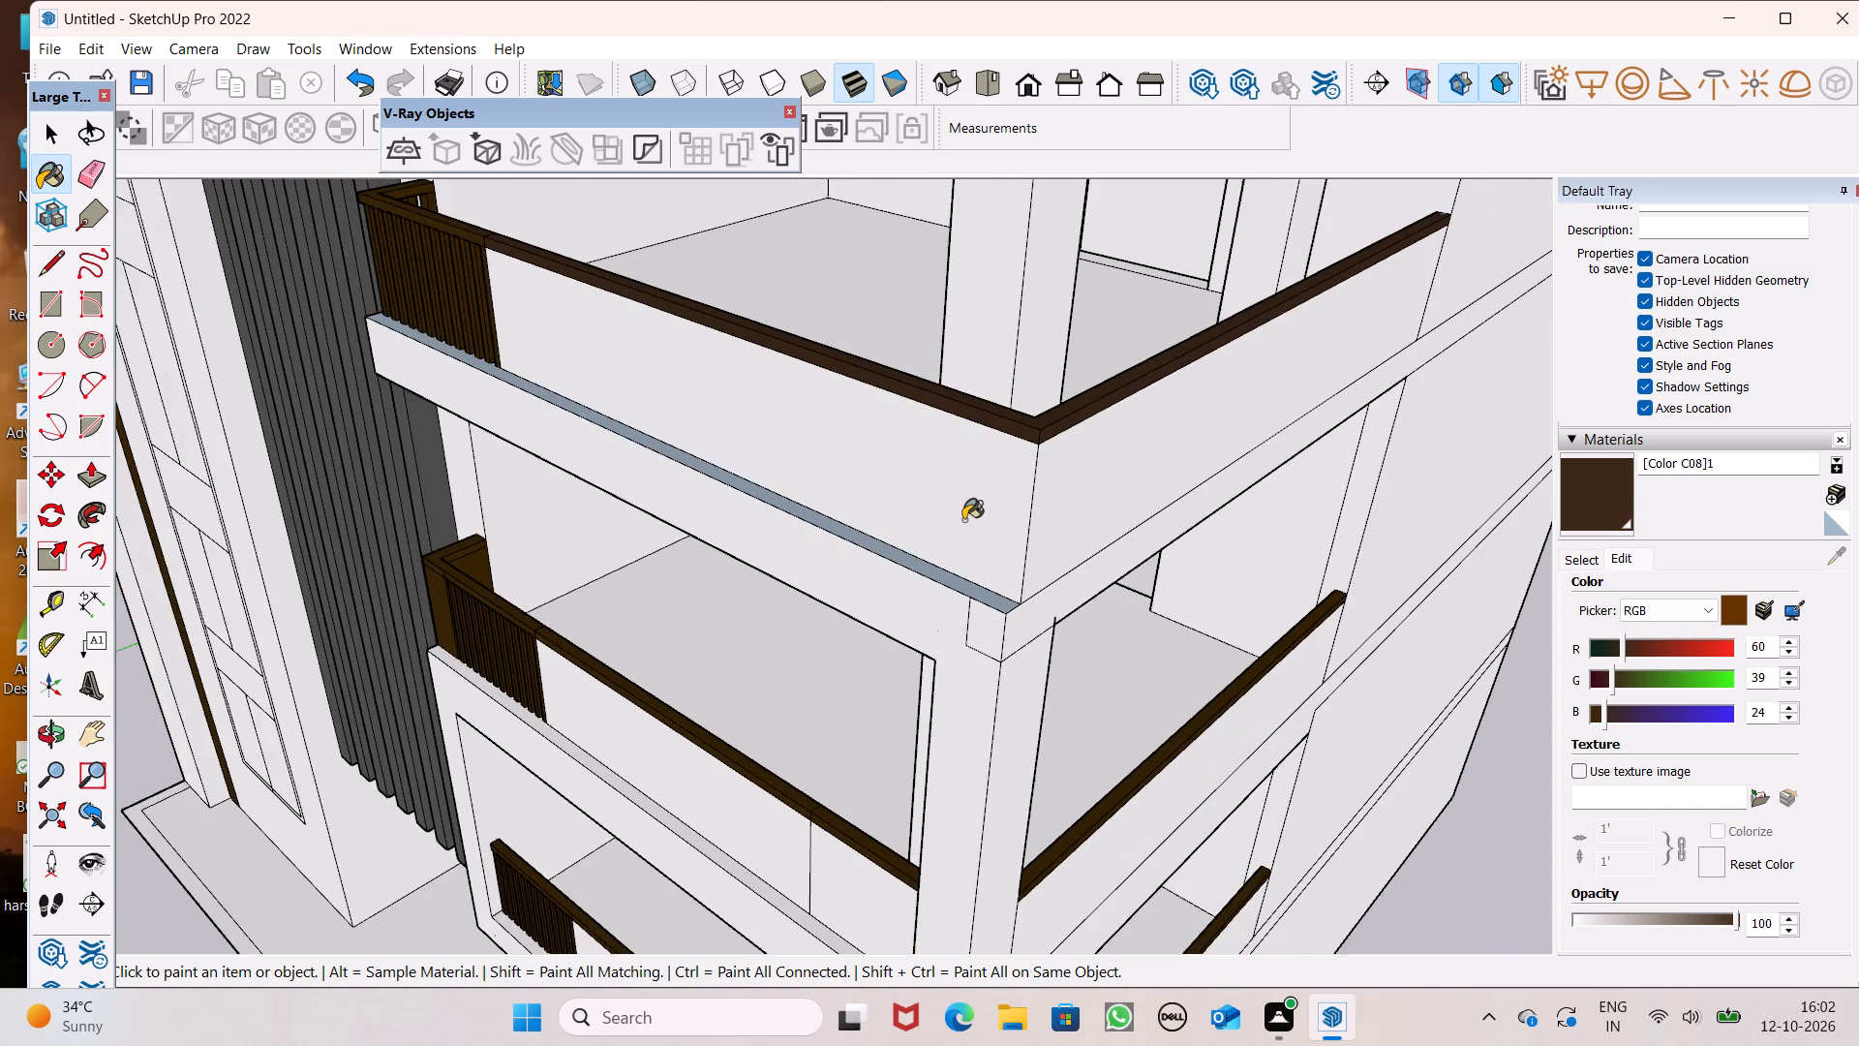
scroll(963, 520, down, 2)
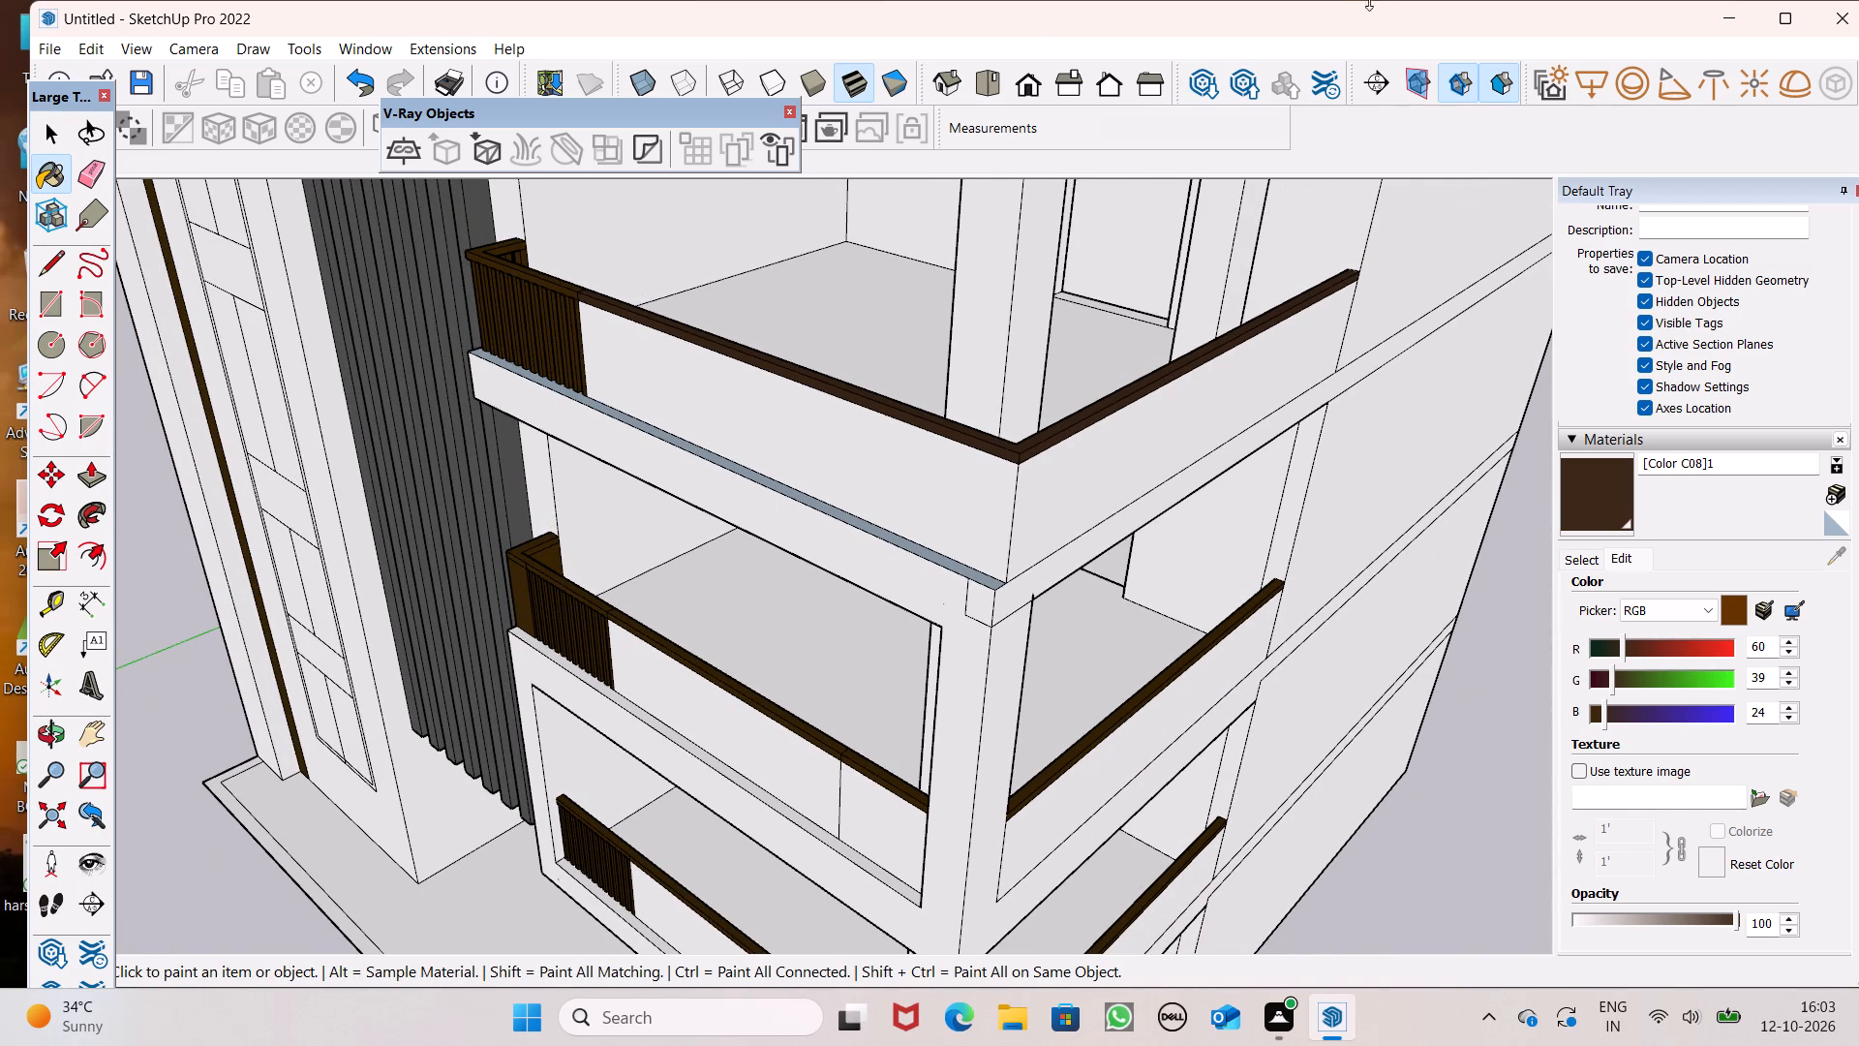
scroll(1083, 237, down, 4)
scroll(1071, 318, down, 3)
middle_drag(1127, 531, 1269, 431)
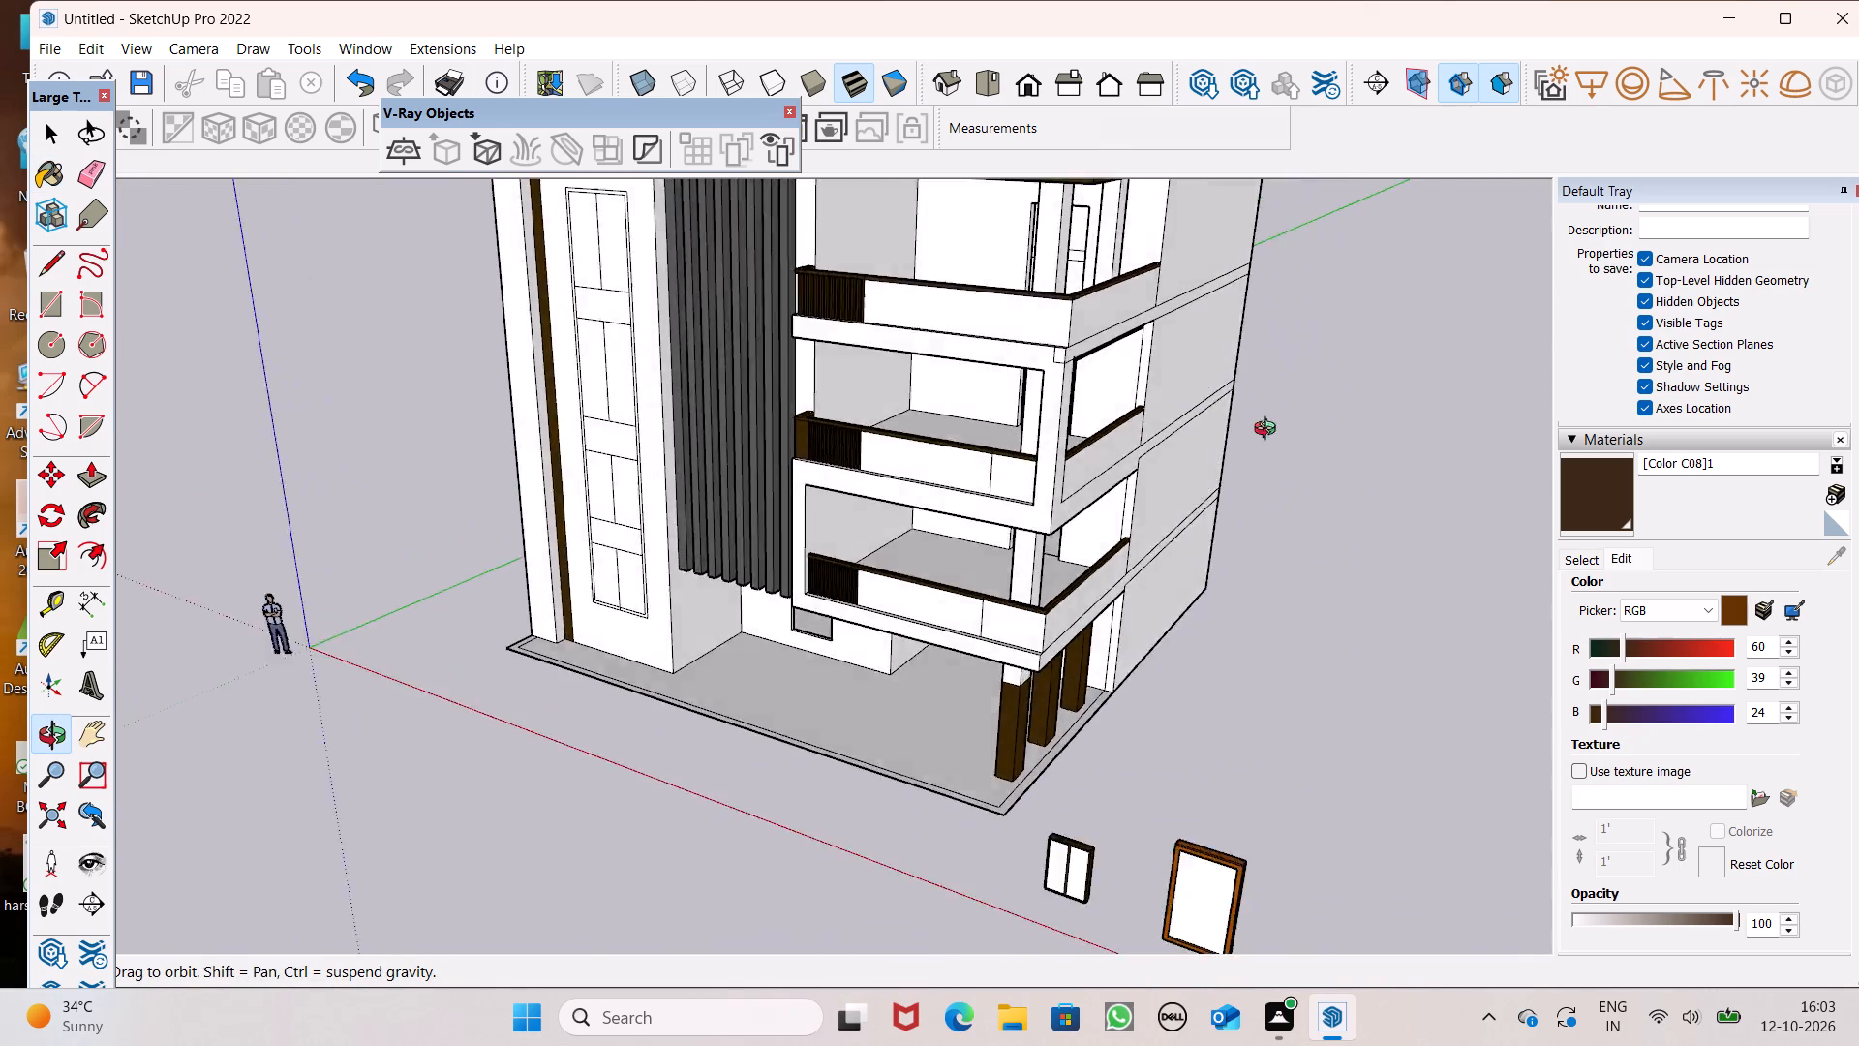
middle_drag(1269, 431, 1498, 462)
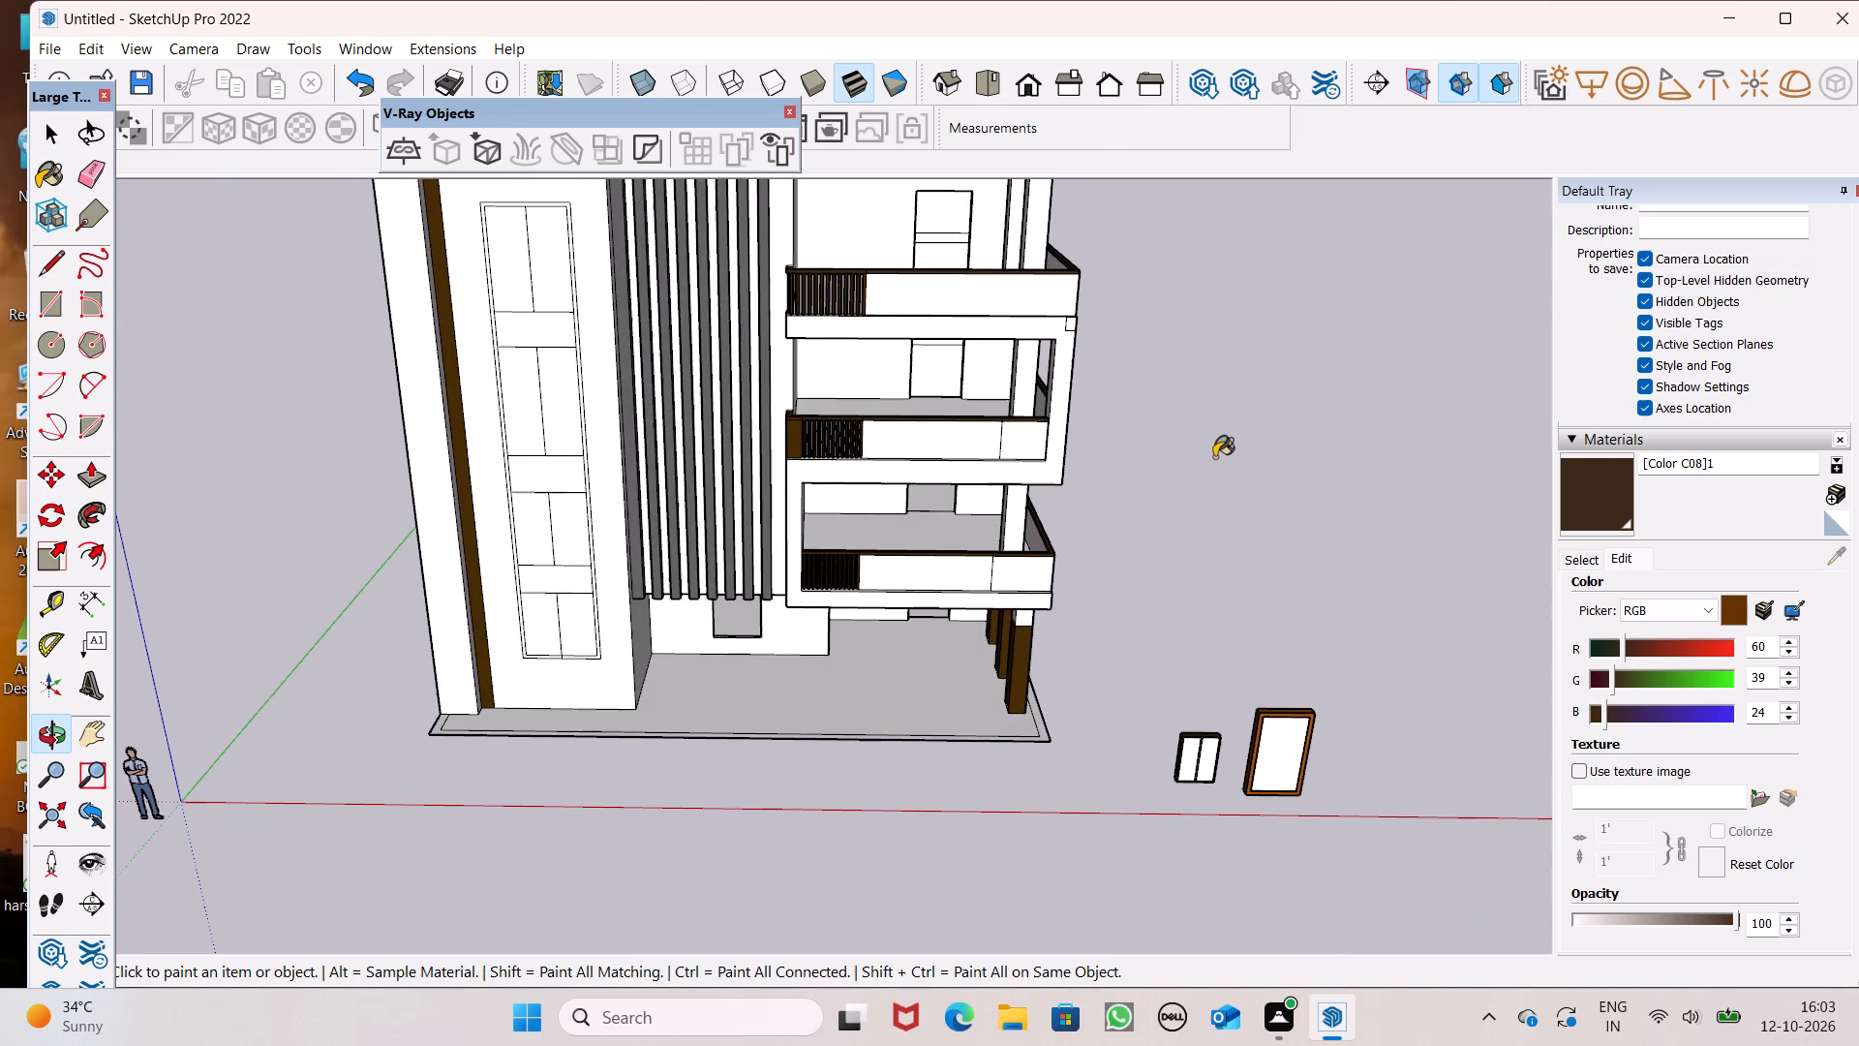
scroll(1206, 473, down, 1)
key(space)
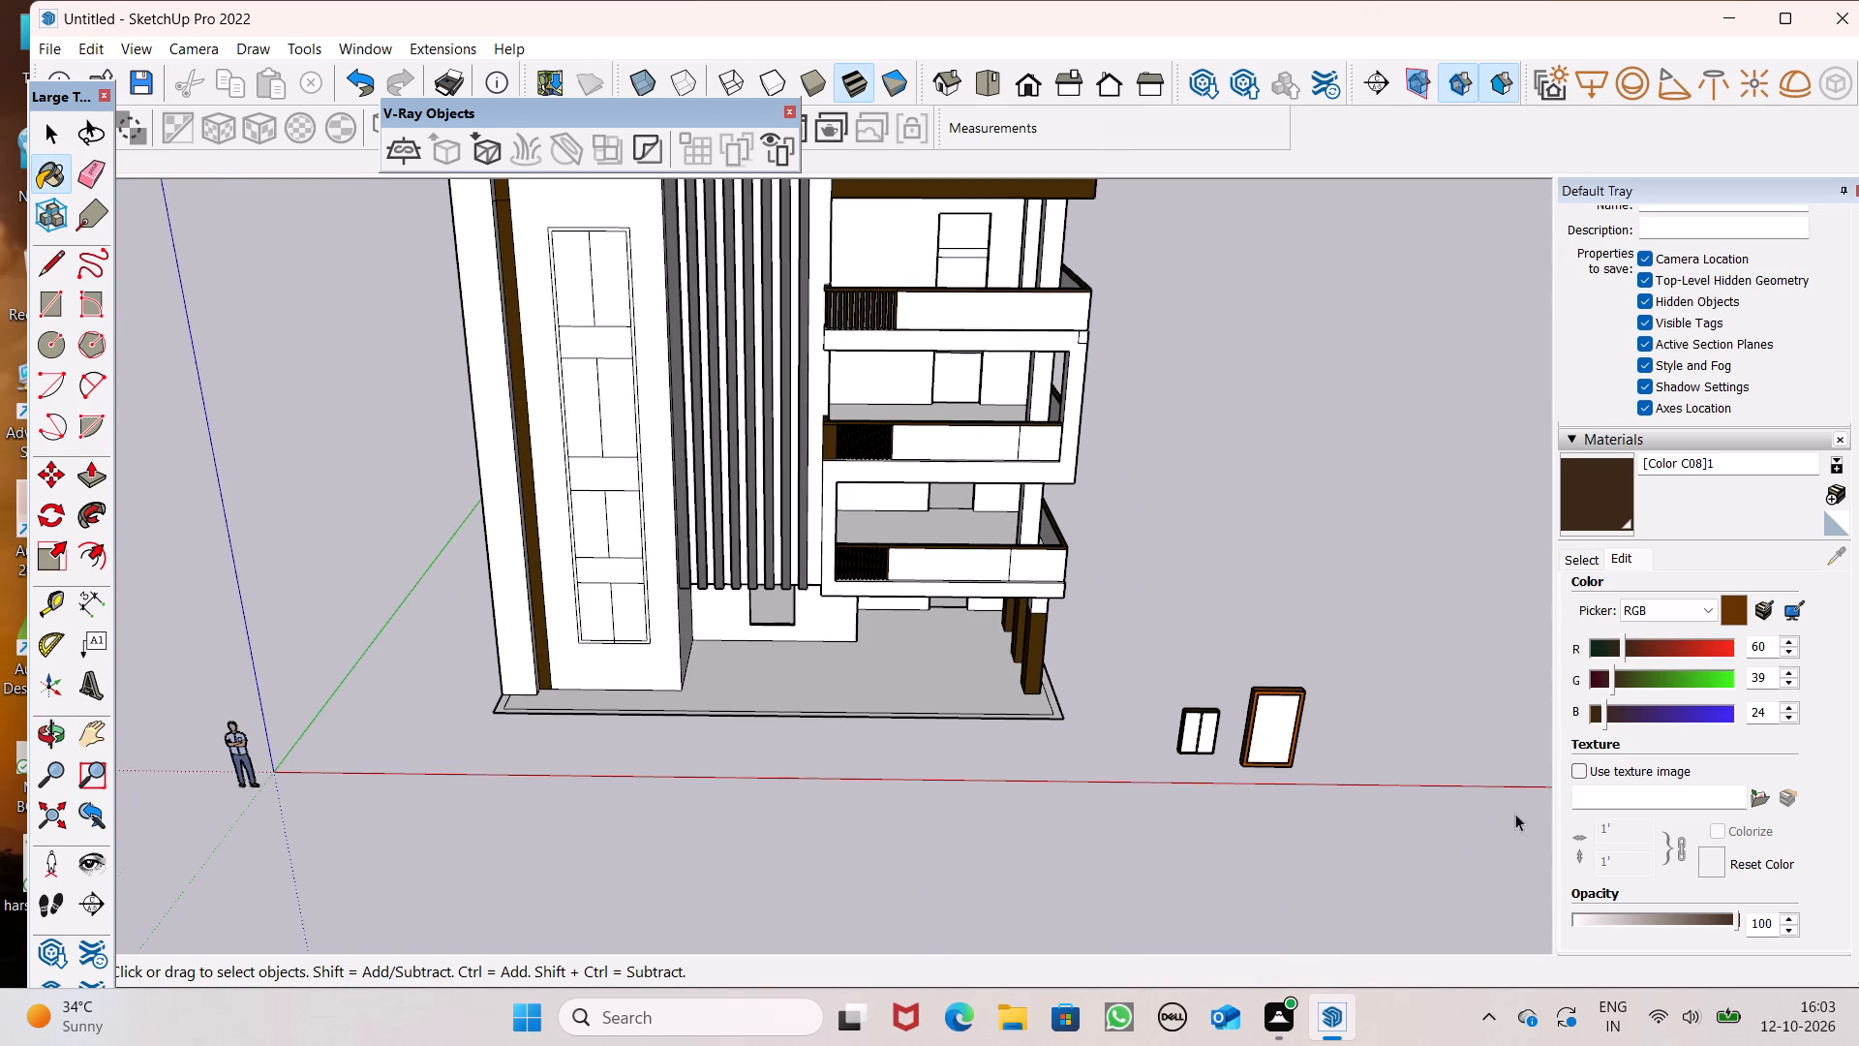
Paint the middle and lowest horizontal bands of the tall front window with Color M06 from the Colors collection.
click(1583, 564)
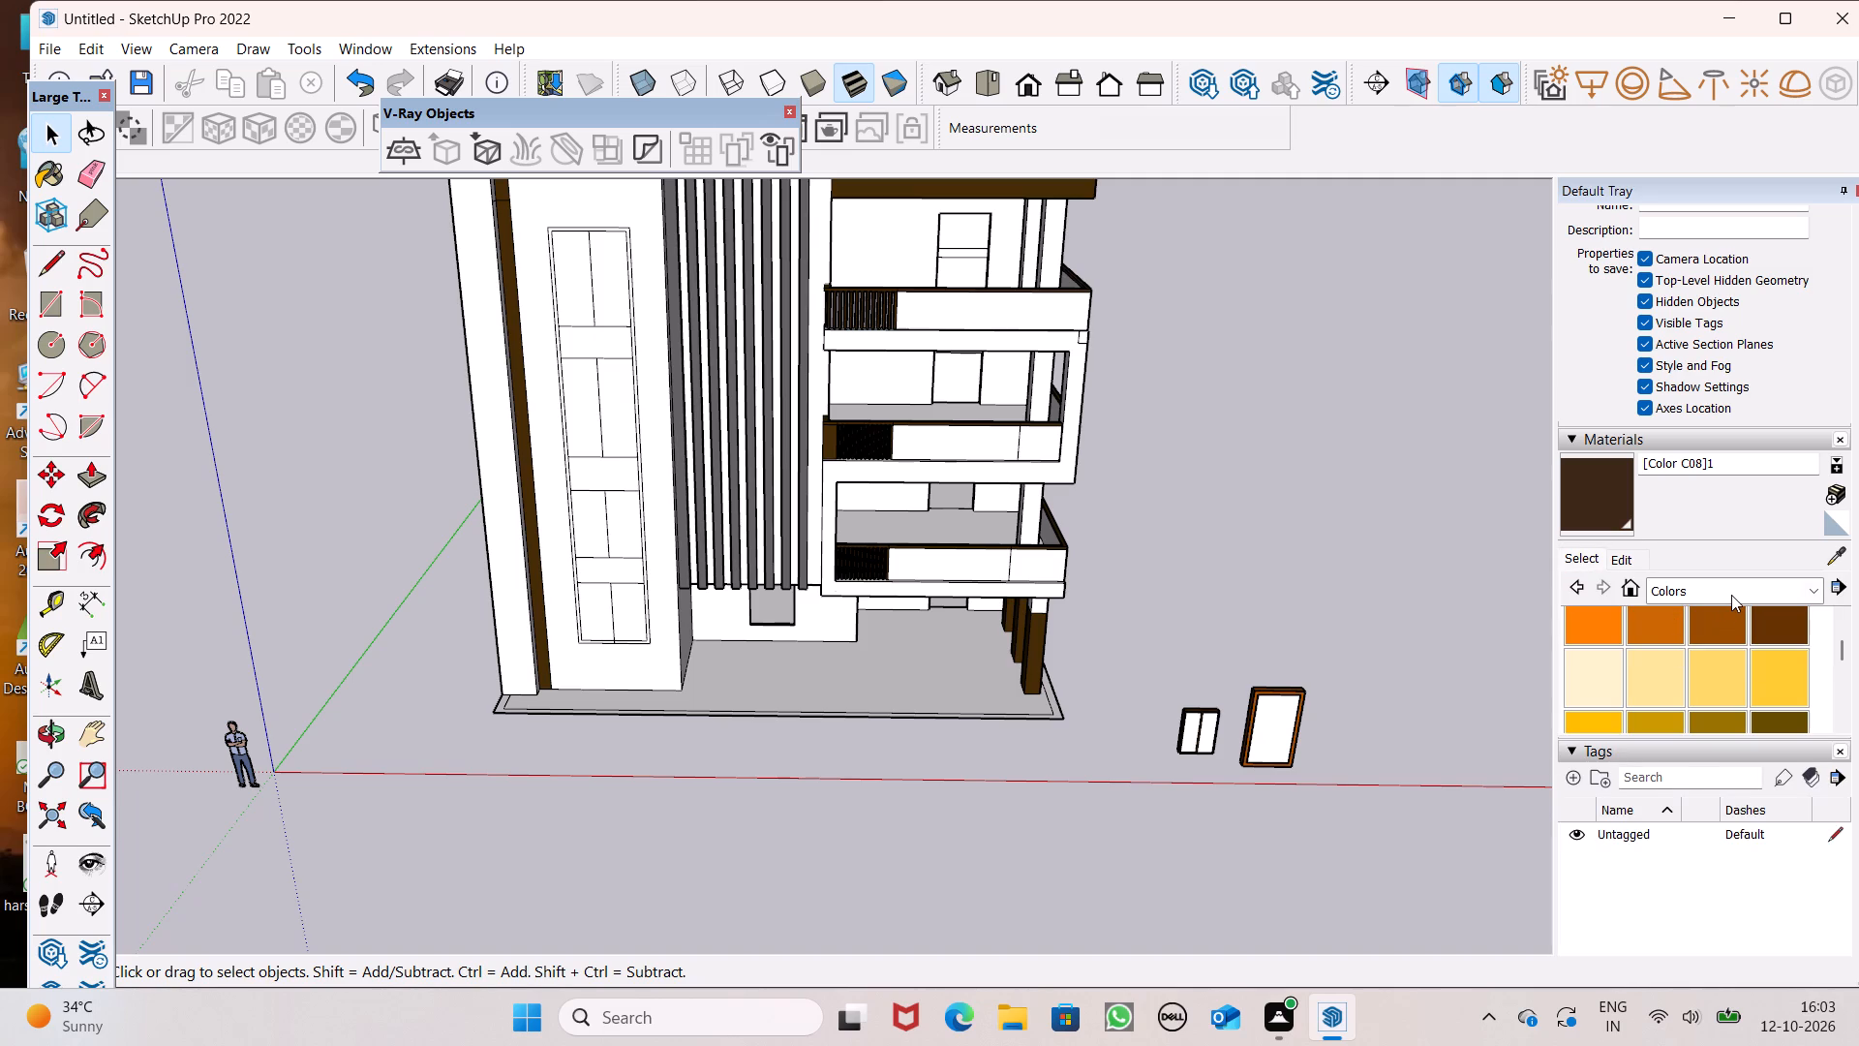
click(1731, 595)
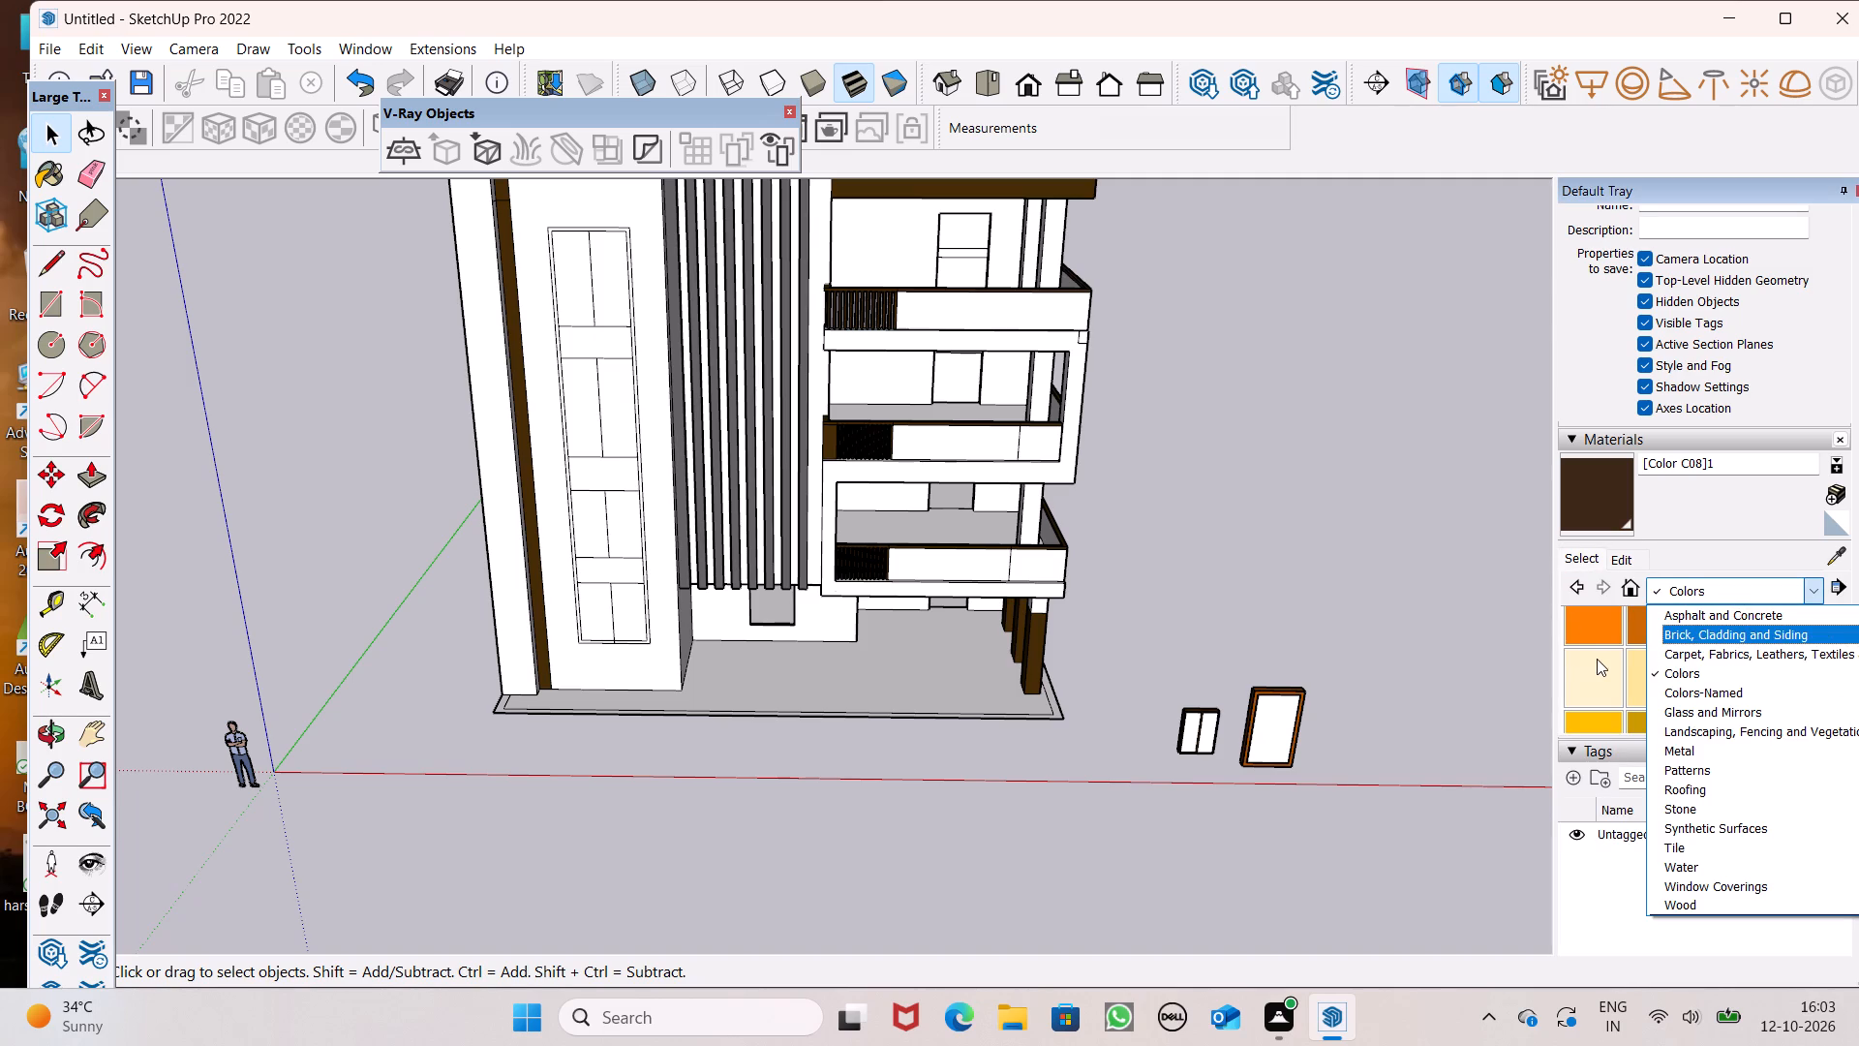
click(1597, 659)
scroll(1620, 651, down, 13)
scroll(1641, 643, up, 1)
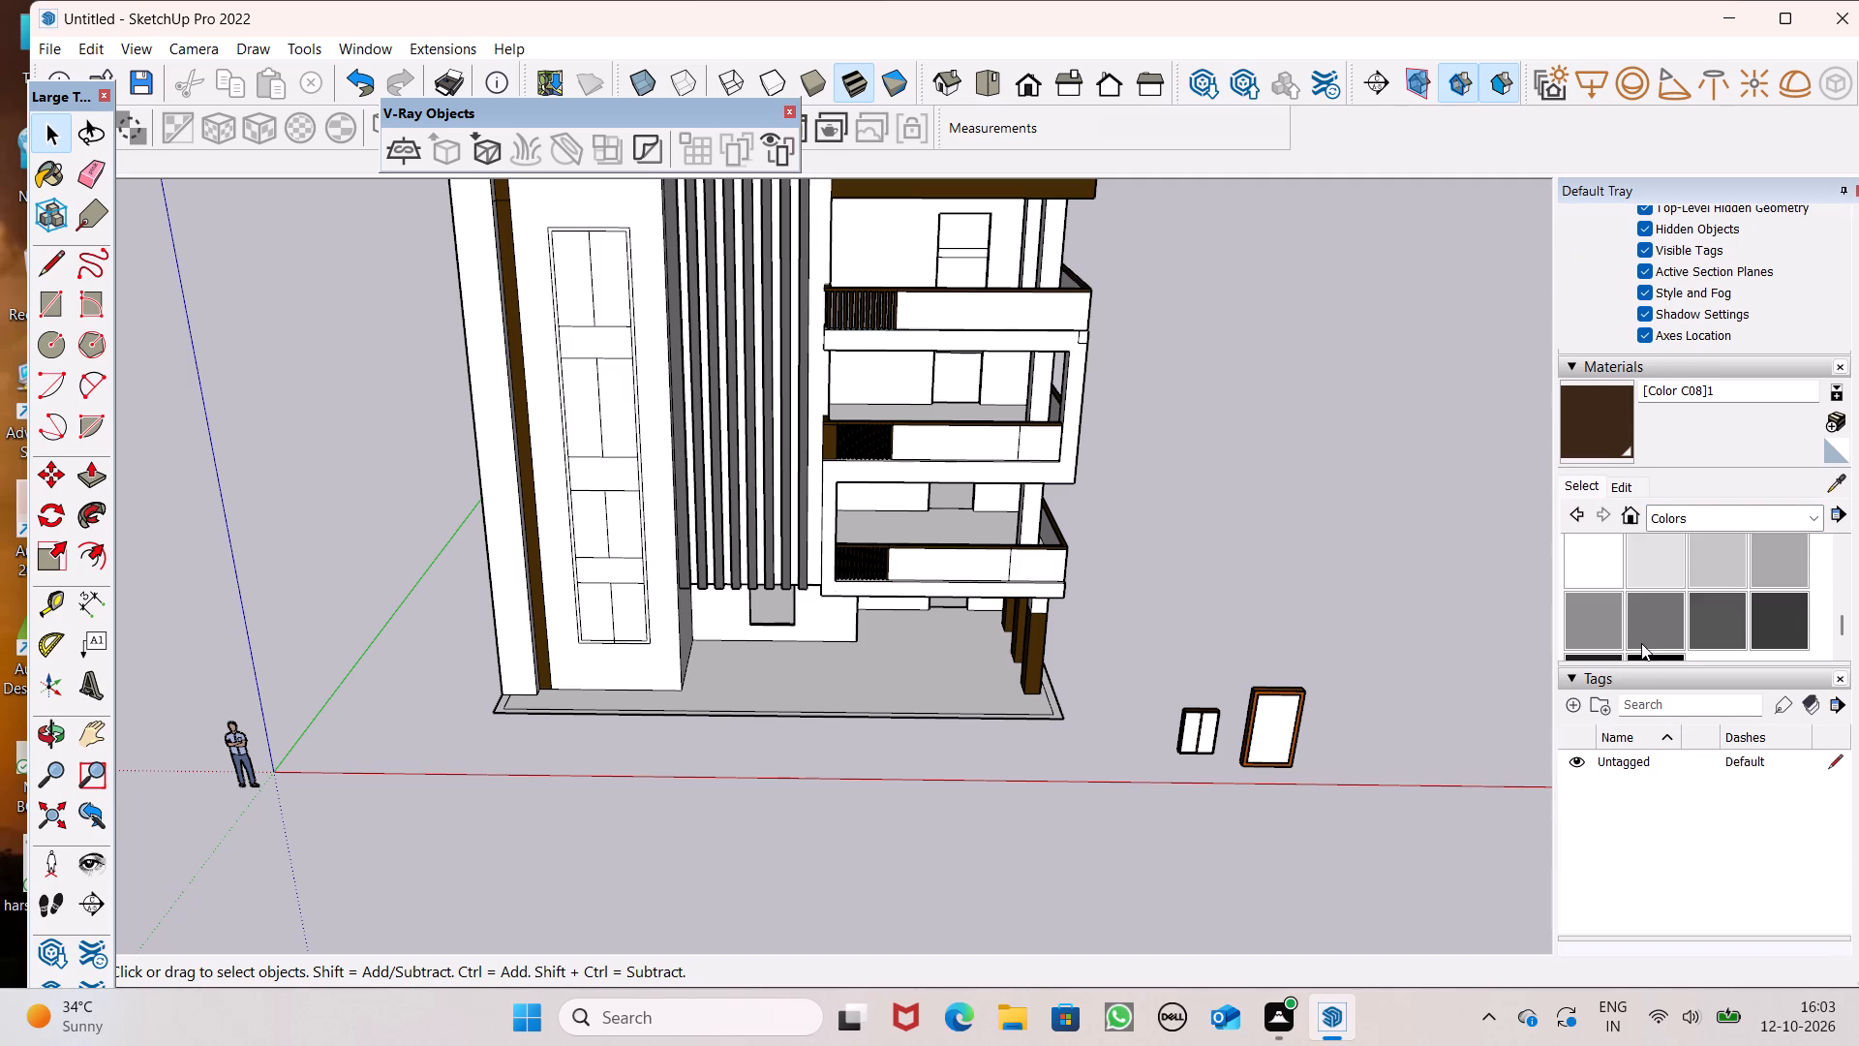
click(1745, 630)
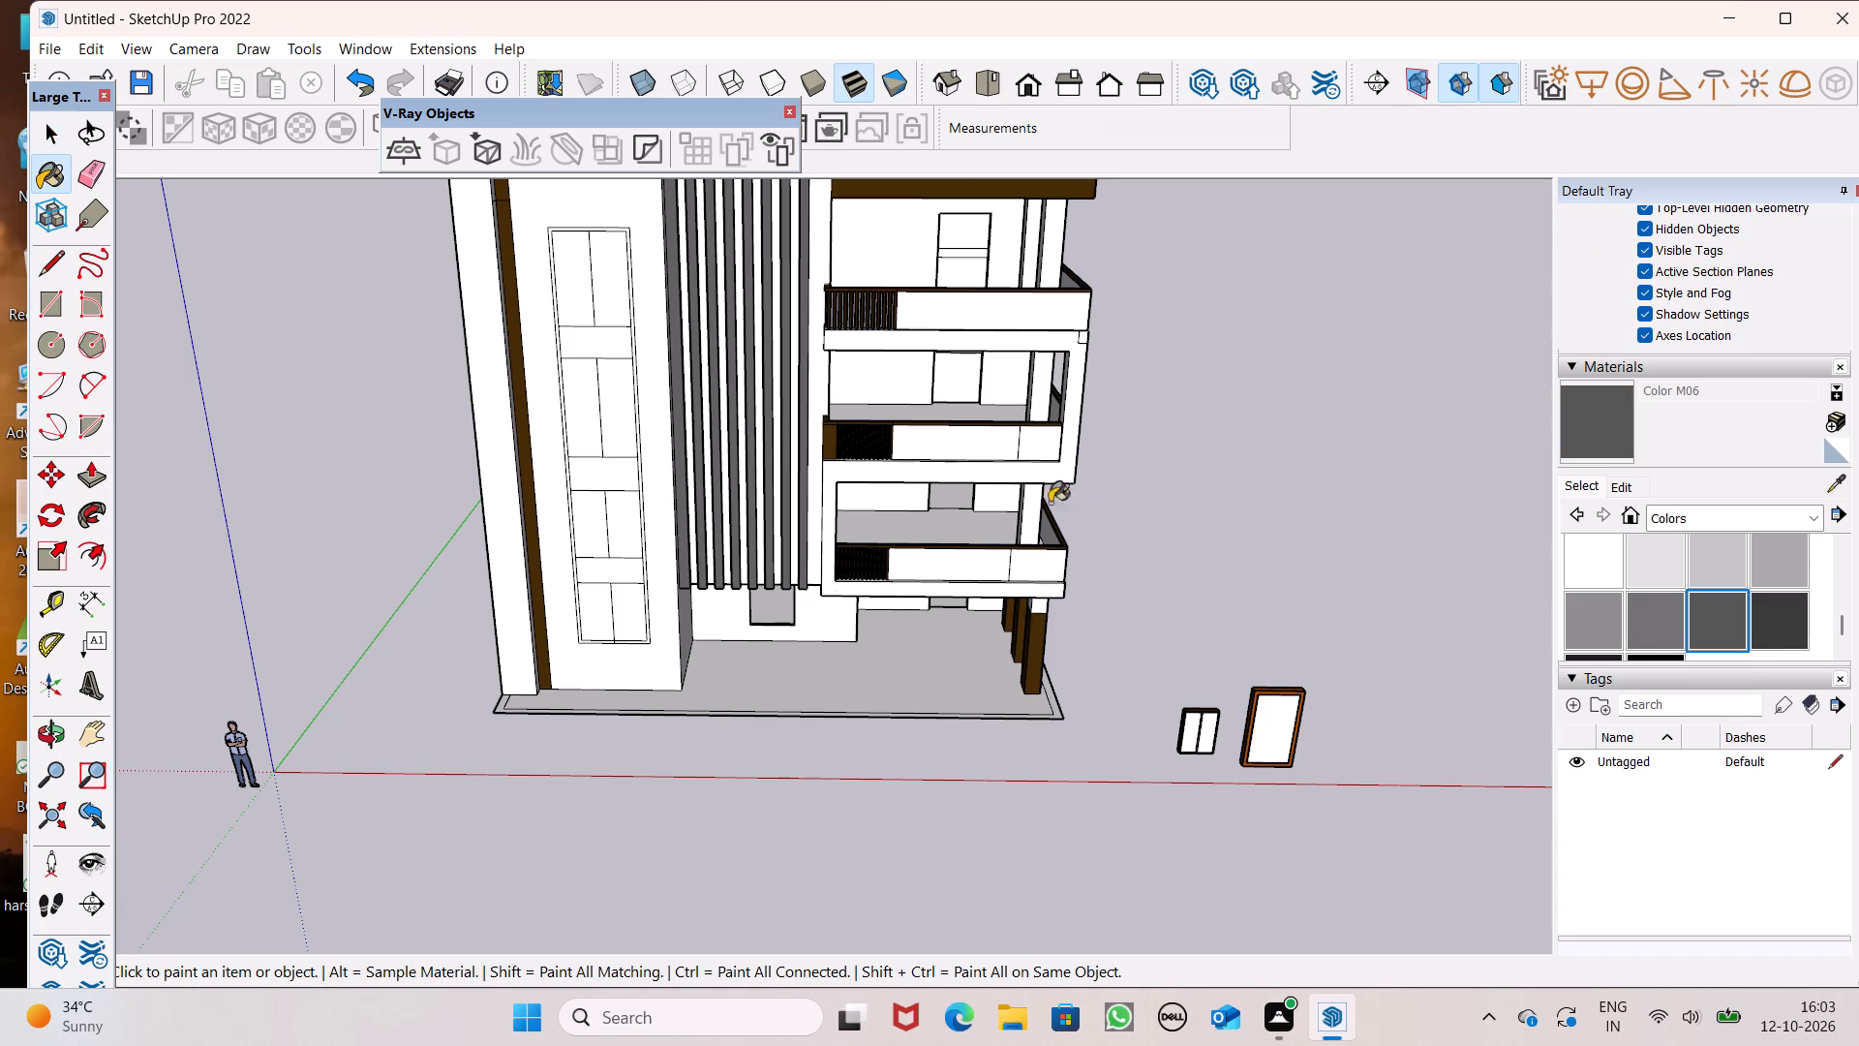
scroll(662, 367, up, 6)
scroll(592, 546, up, 4)
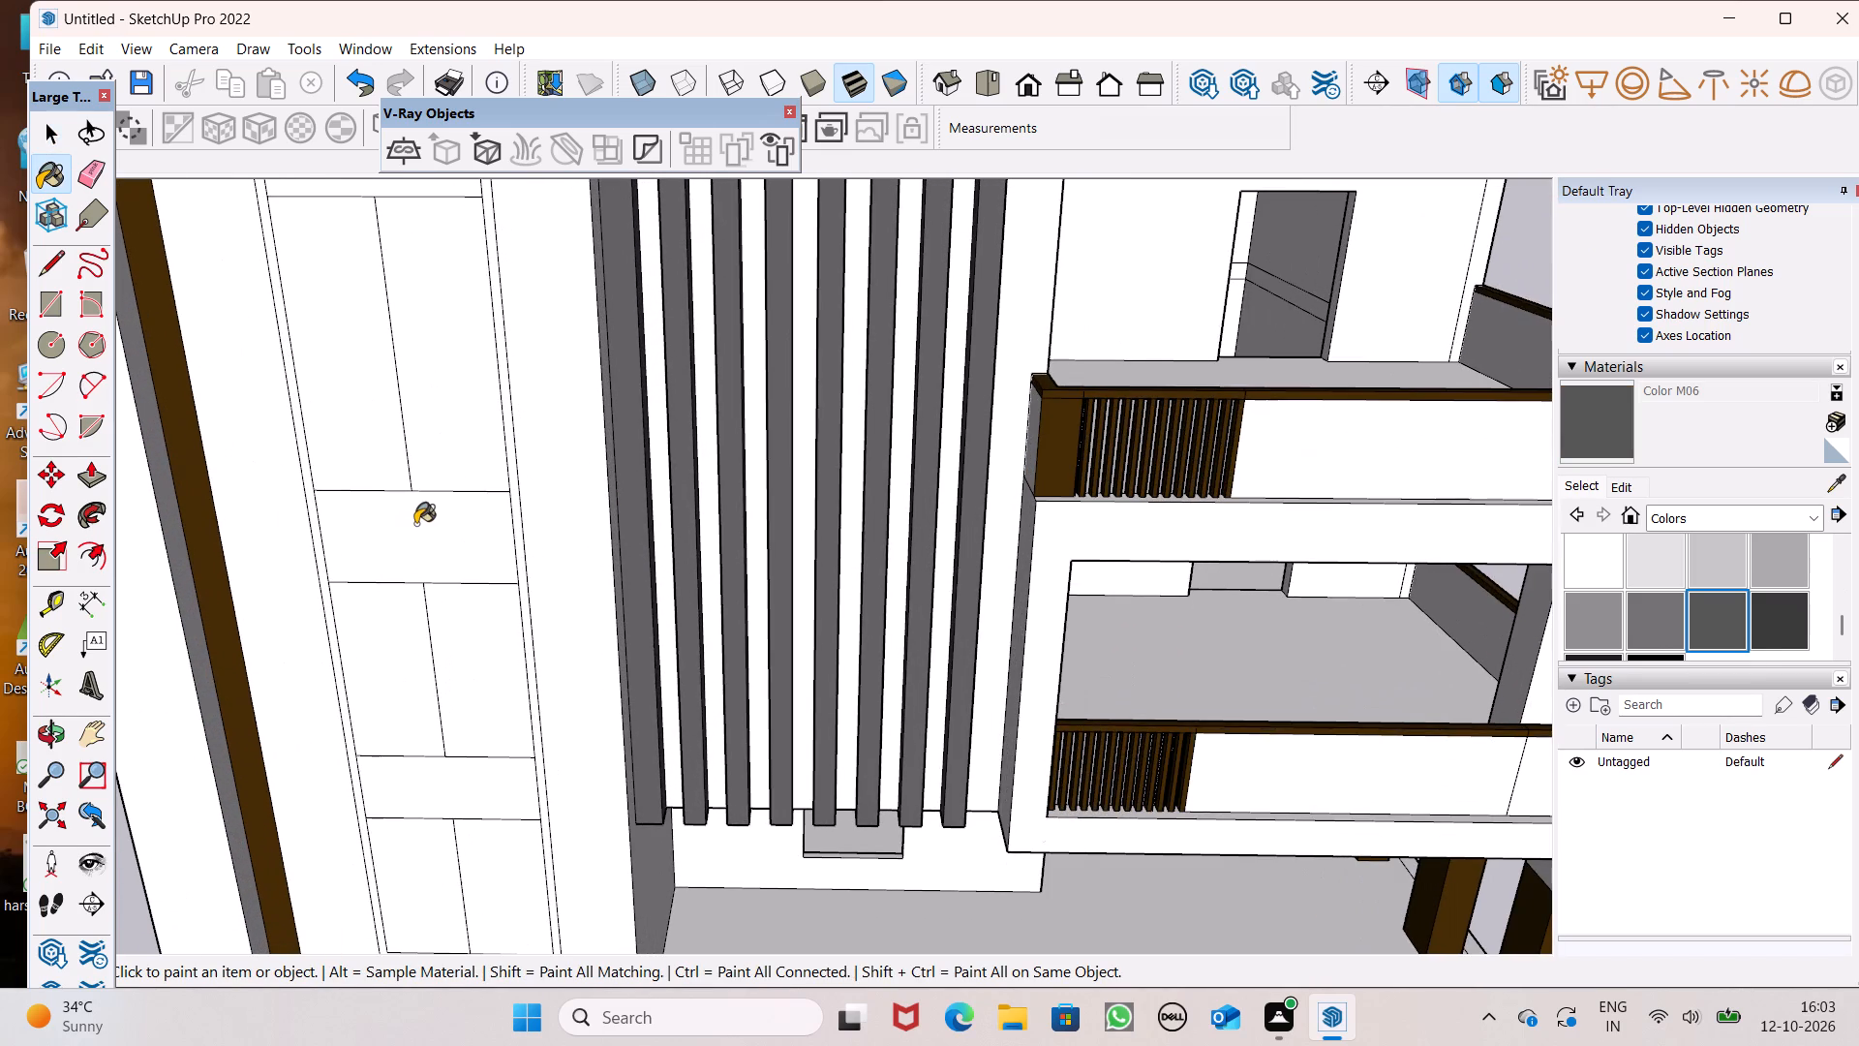
click(414, 524)
scroll(476, 571, up, 1)
click(433, 806)
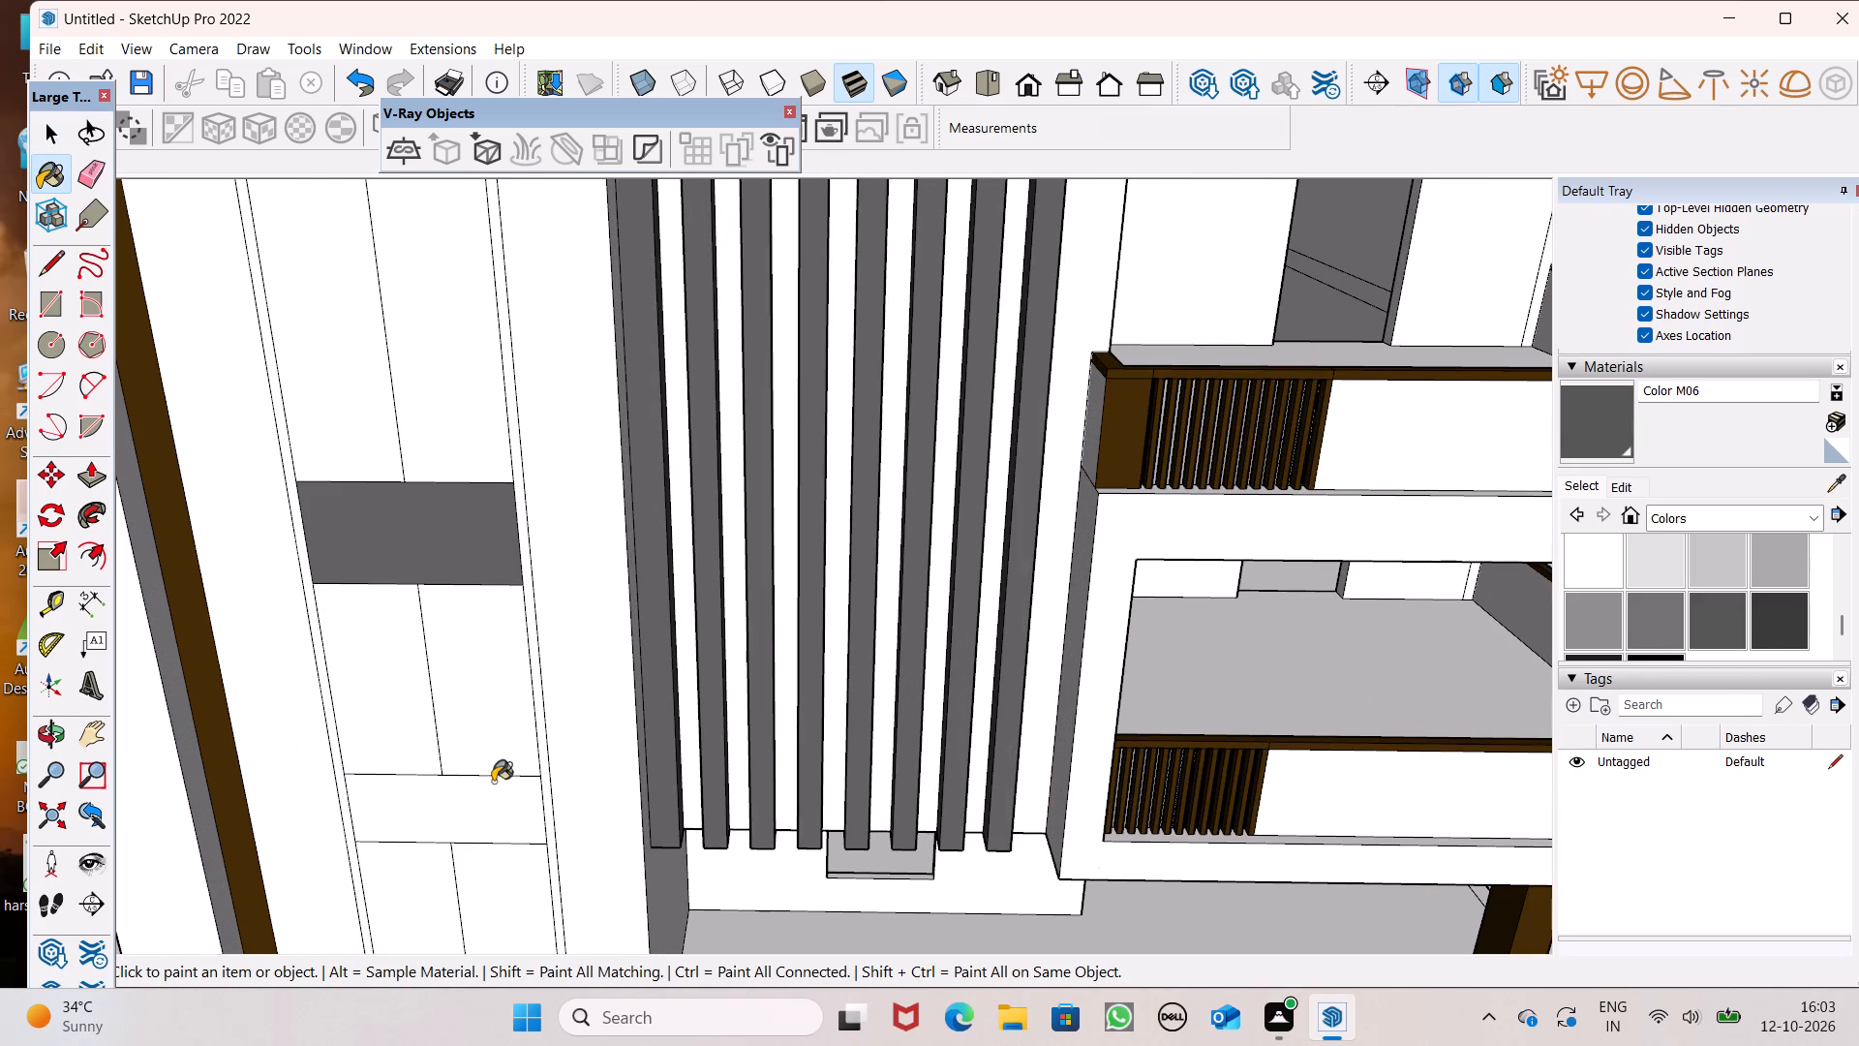
Paint the tall front window's surrounding frame and its uppermost horizontal band with Color M06.
click(549, 780)
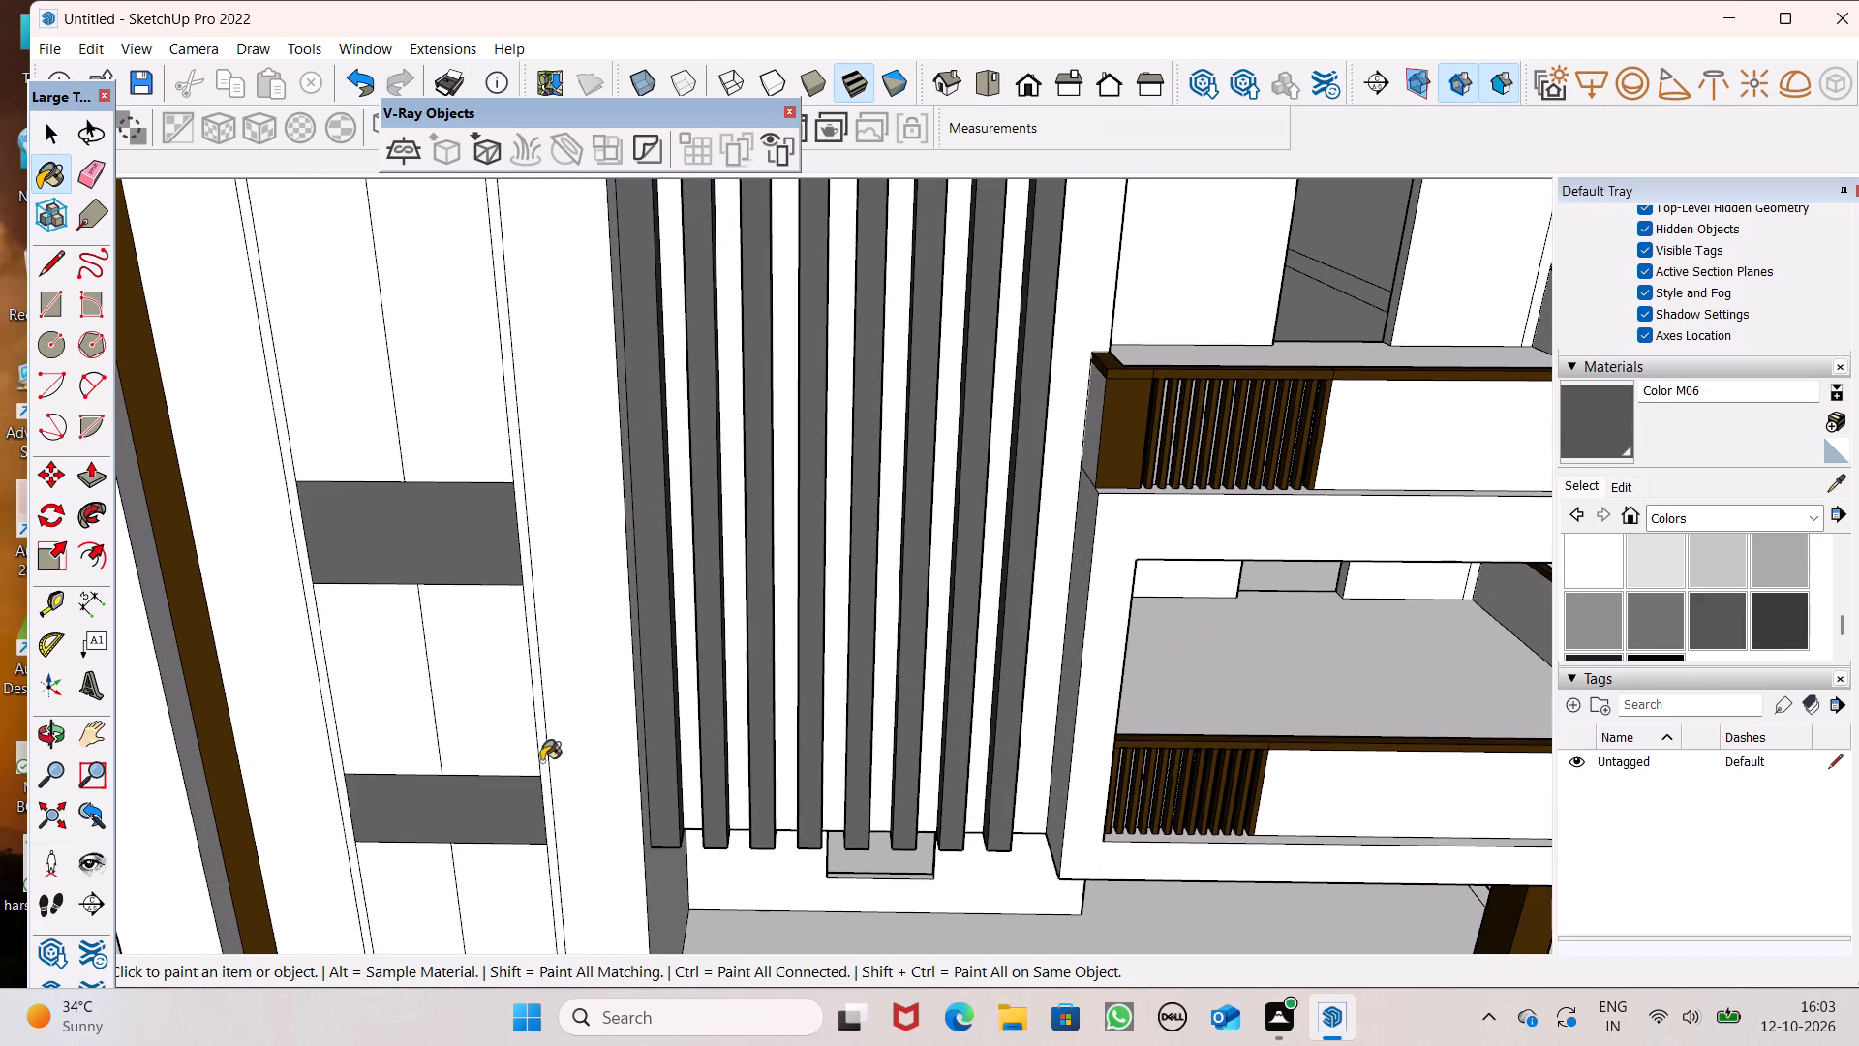
scroll(525, 822, up, 7)
click(570, 781)
scroll(583, 752, down, 5)
scroll(583, 754, up, 1)
scroll(583, 754, down, 16)
scroll(625, 502, up, 5)
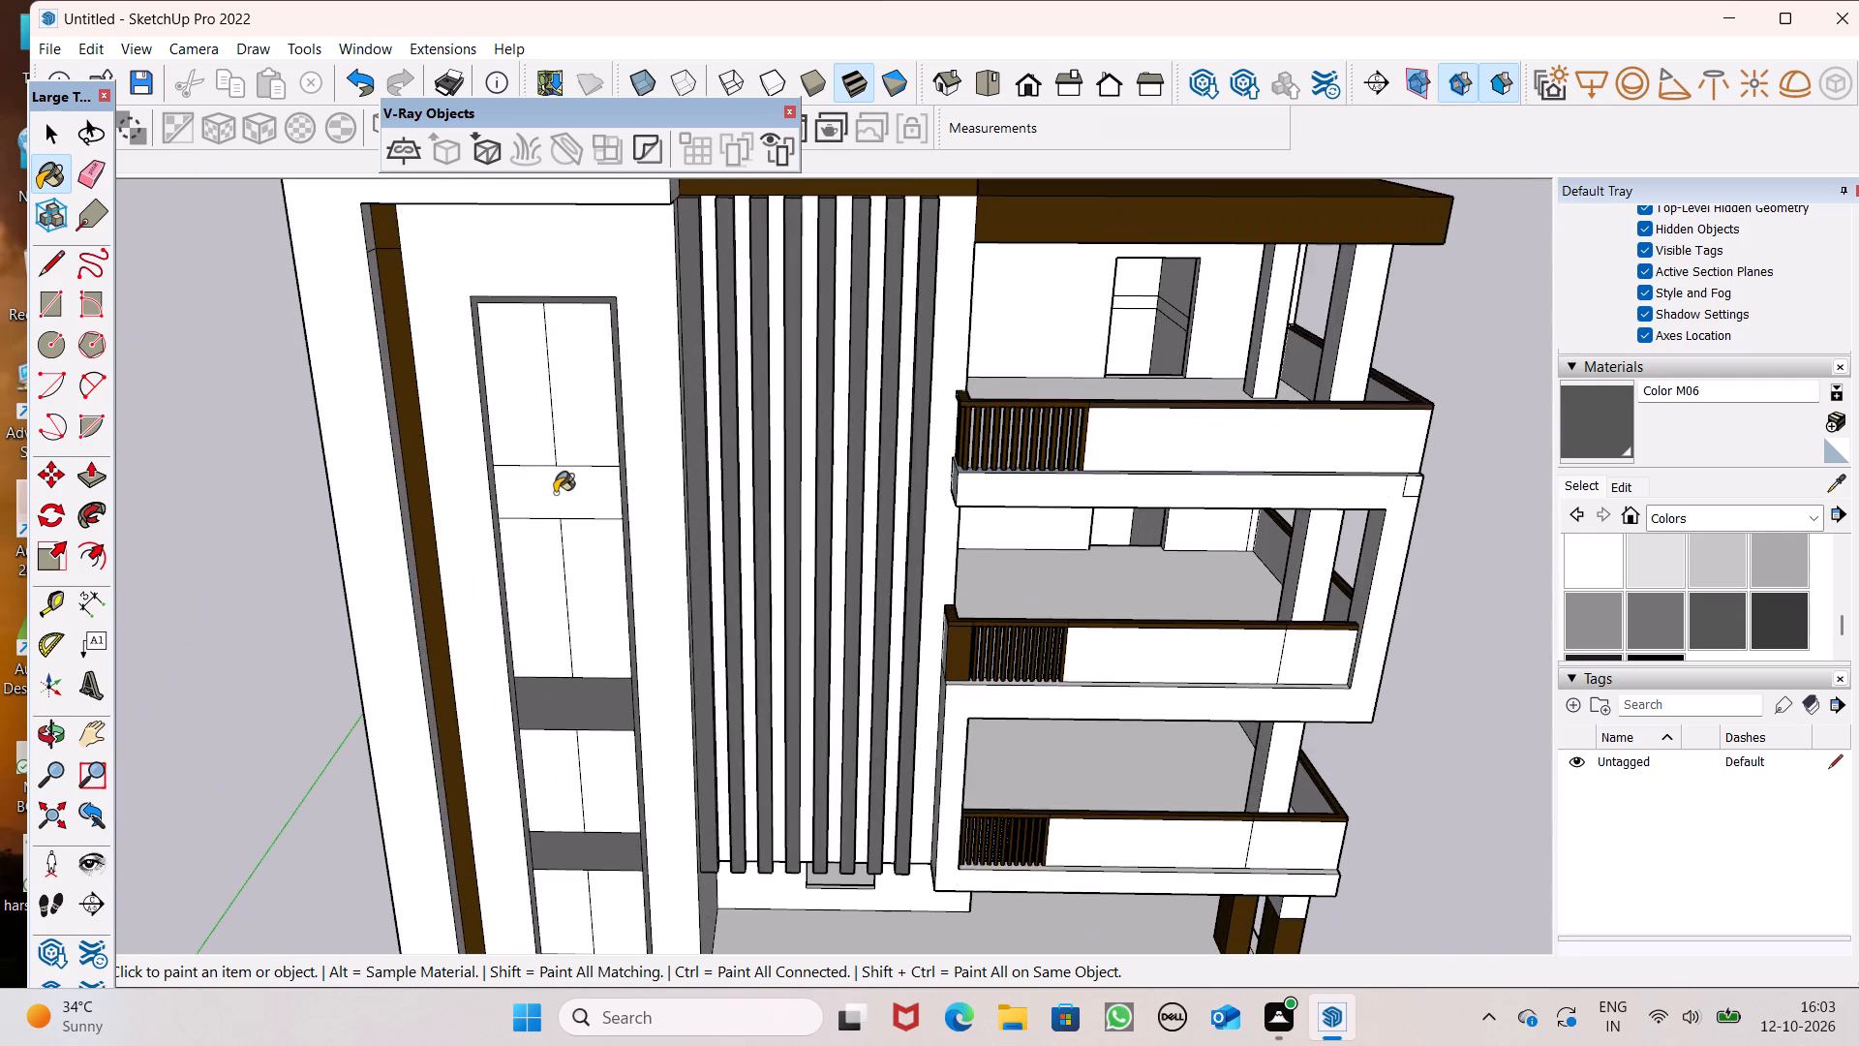
click(545, 485)
scroll(590, 500, down, 4)
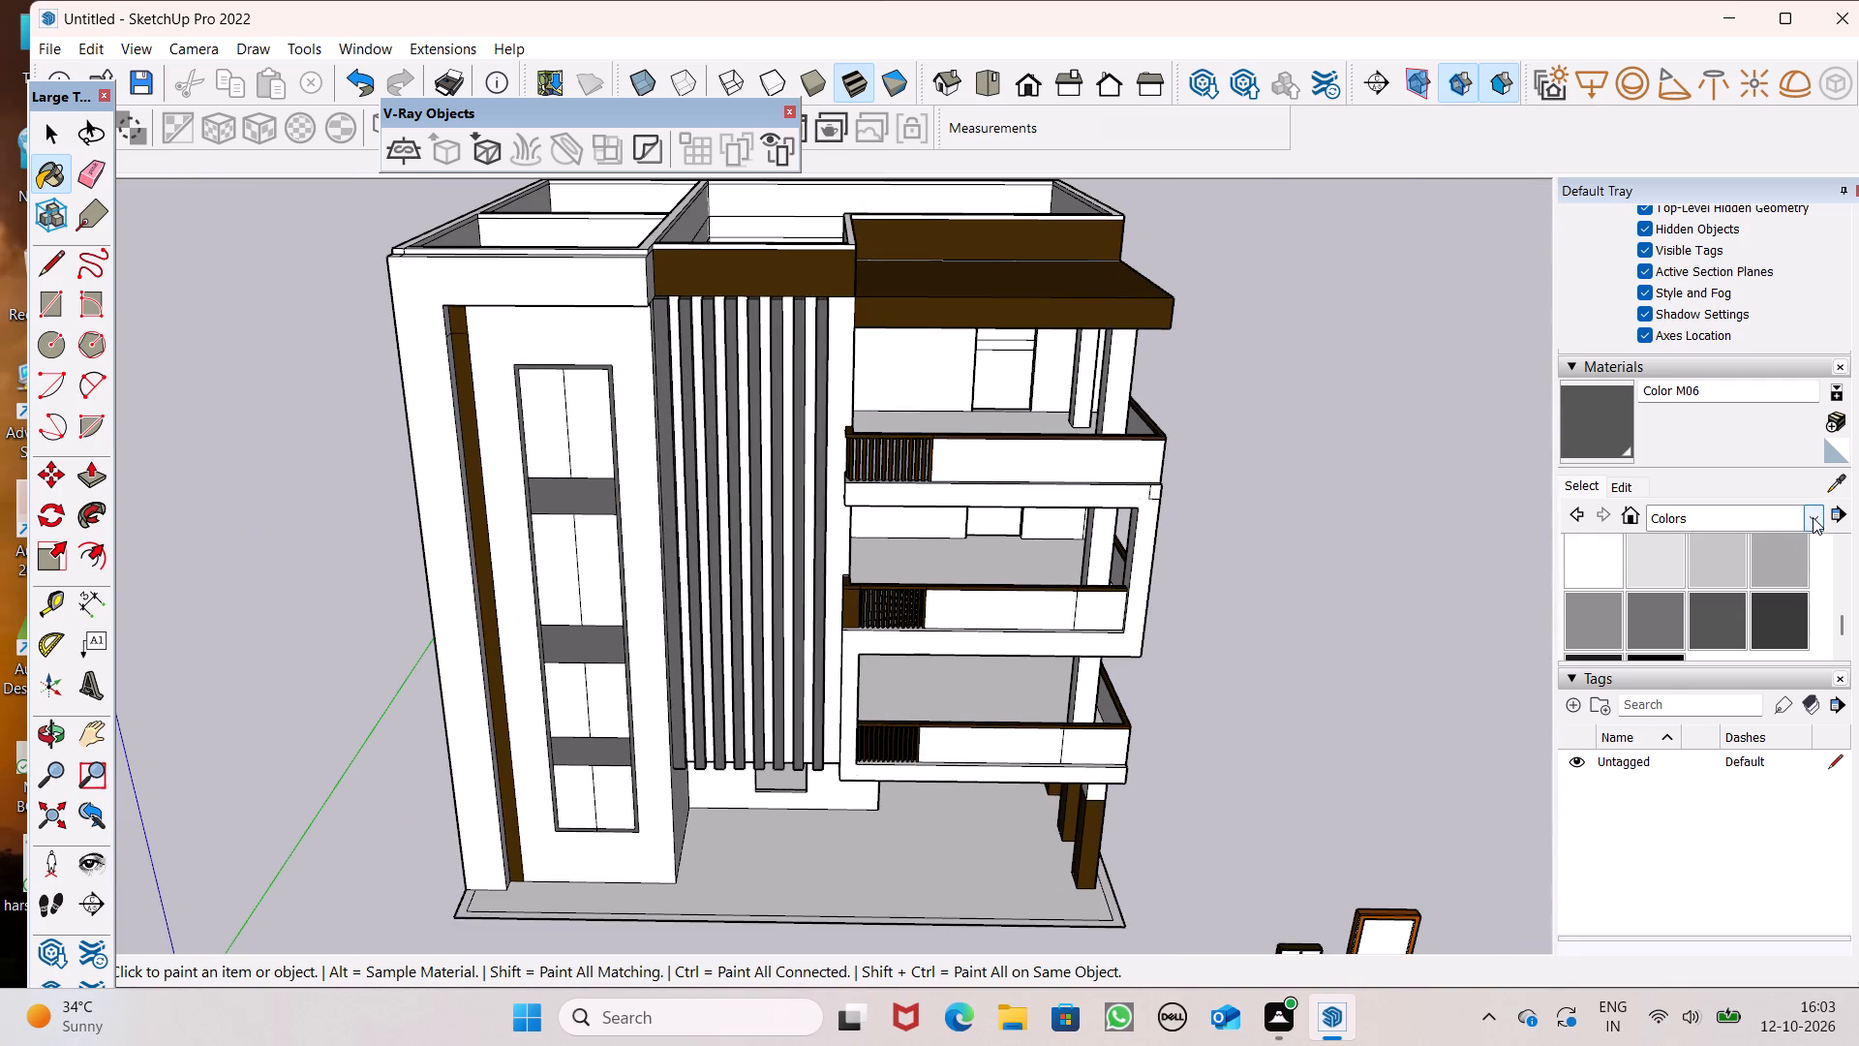
Paint the four panes in the two upper sections of the tall window with Translucent Glass Gray from Glass and Mirrors.
click(1813, 517)
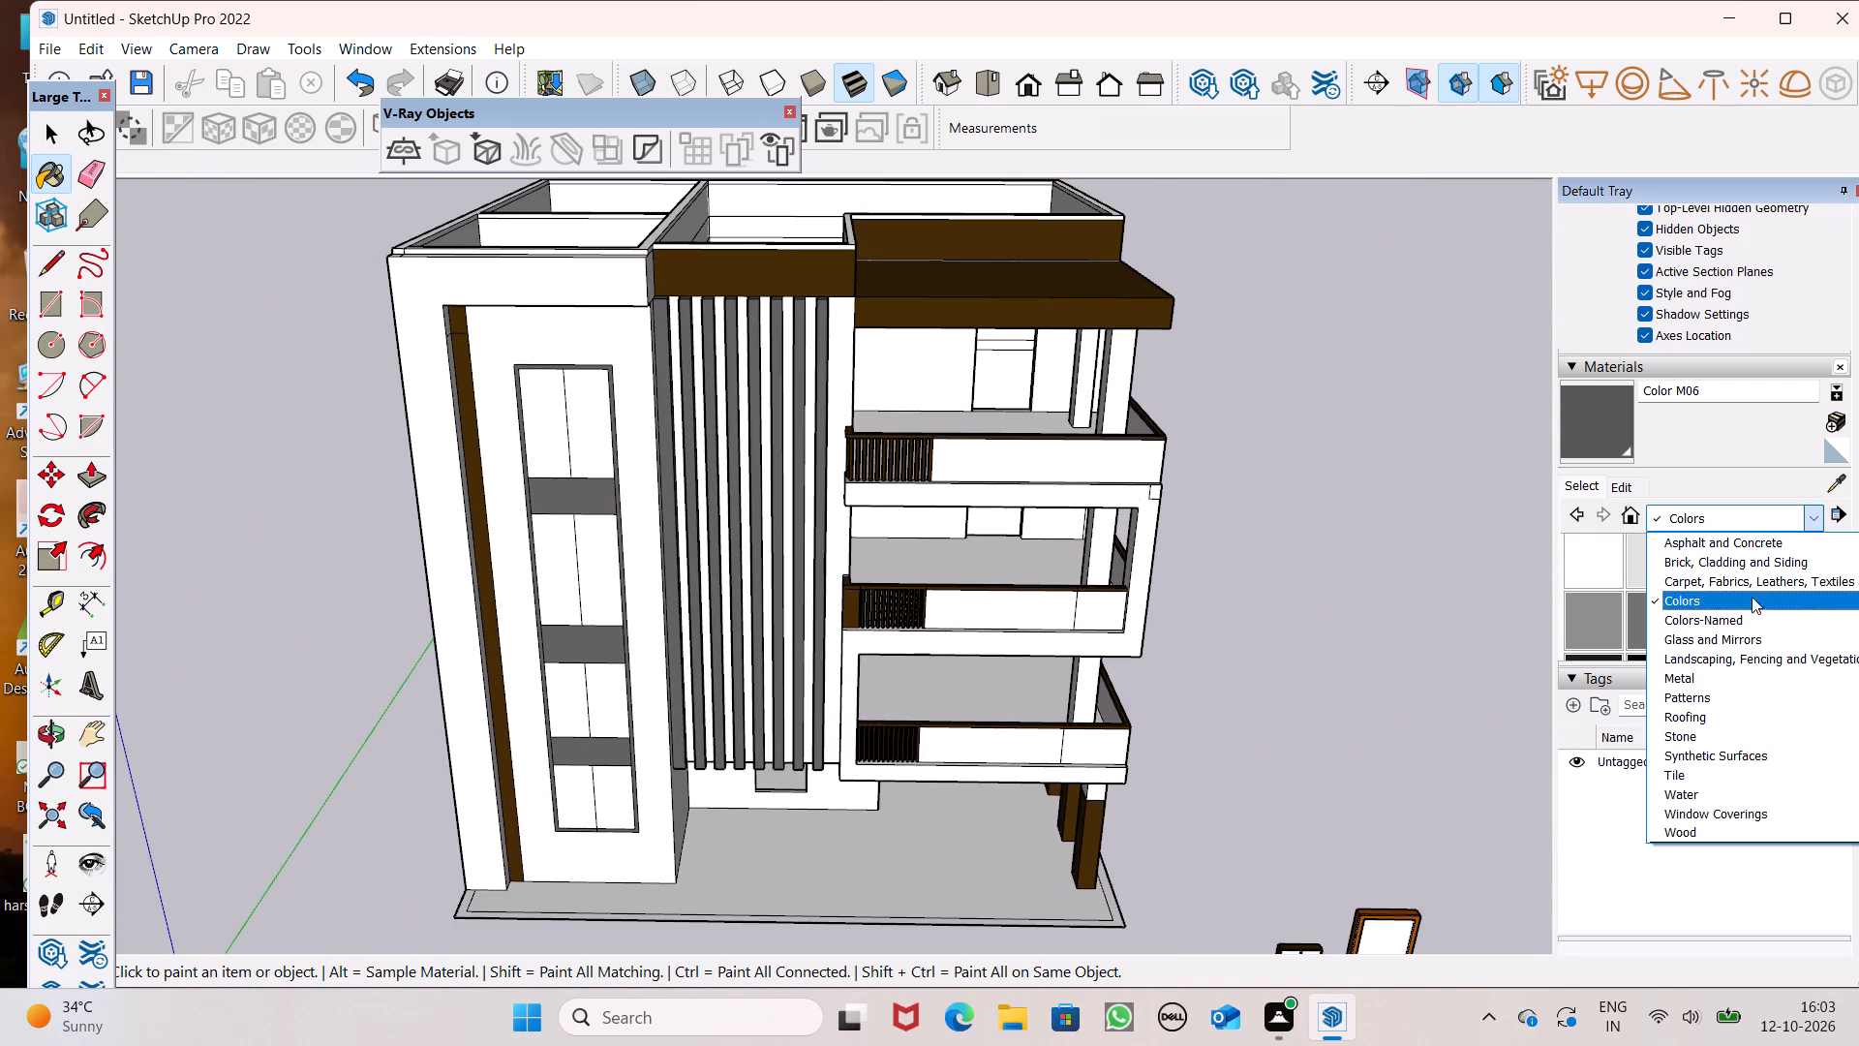
click(1749, 642)
click(1782, 645)
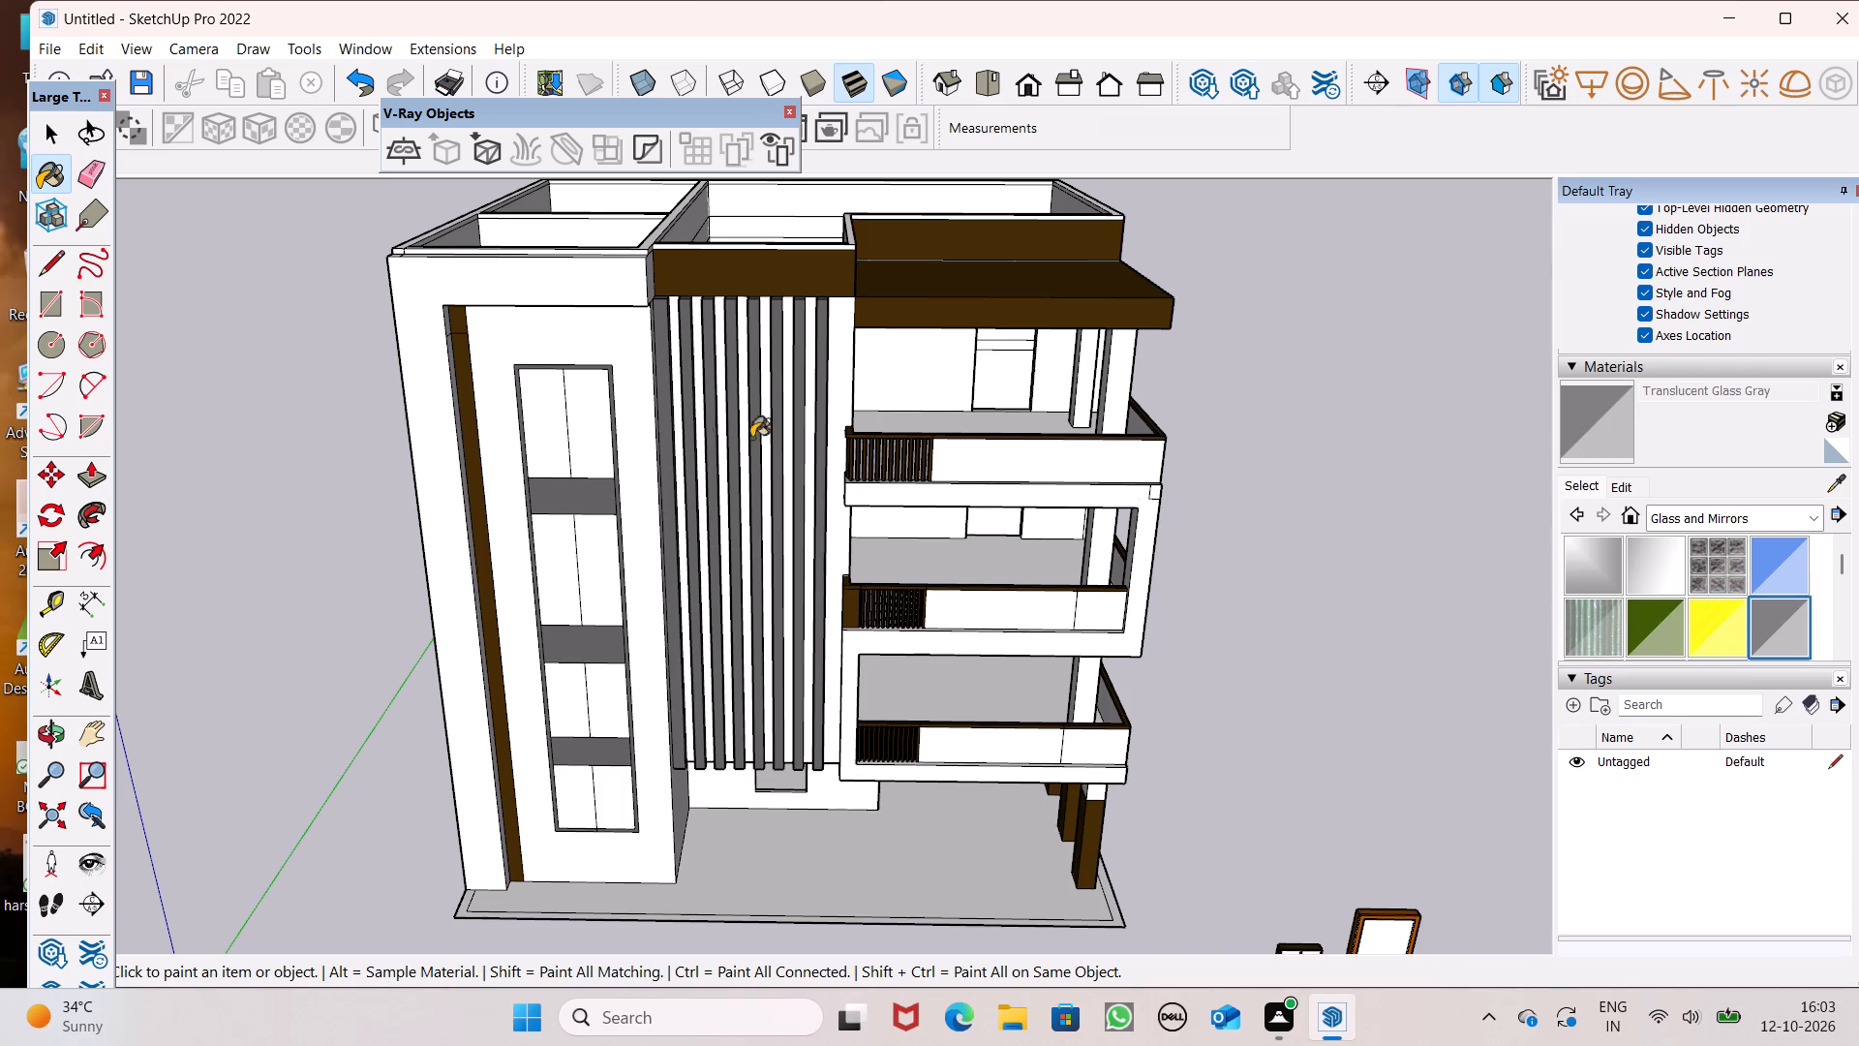
scroll(556, 442, up, 5)
click(553, 440)
click(591, 434)
click(560, 673)
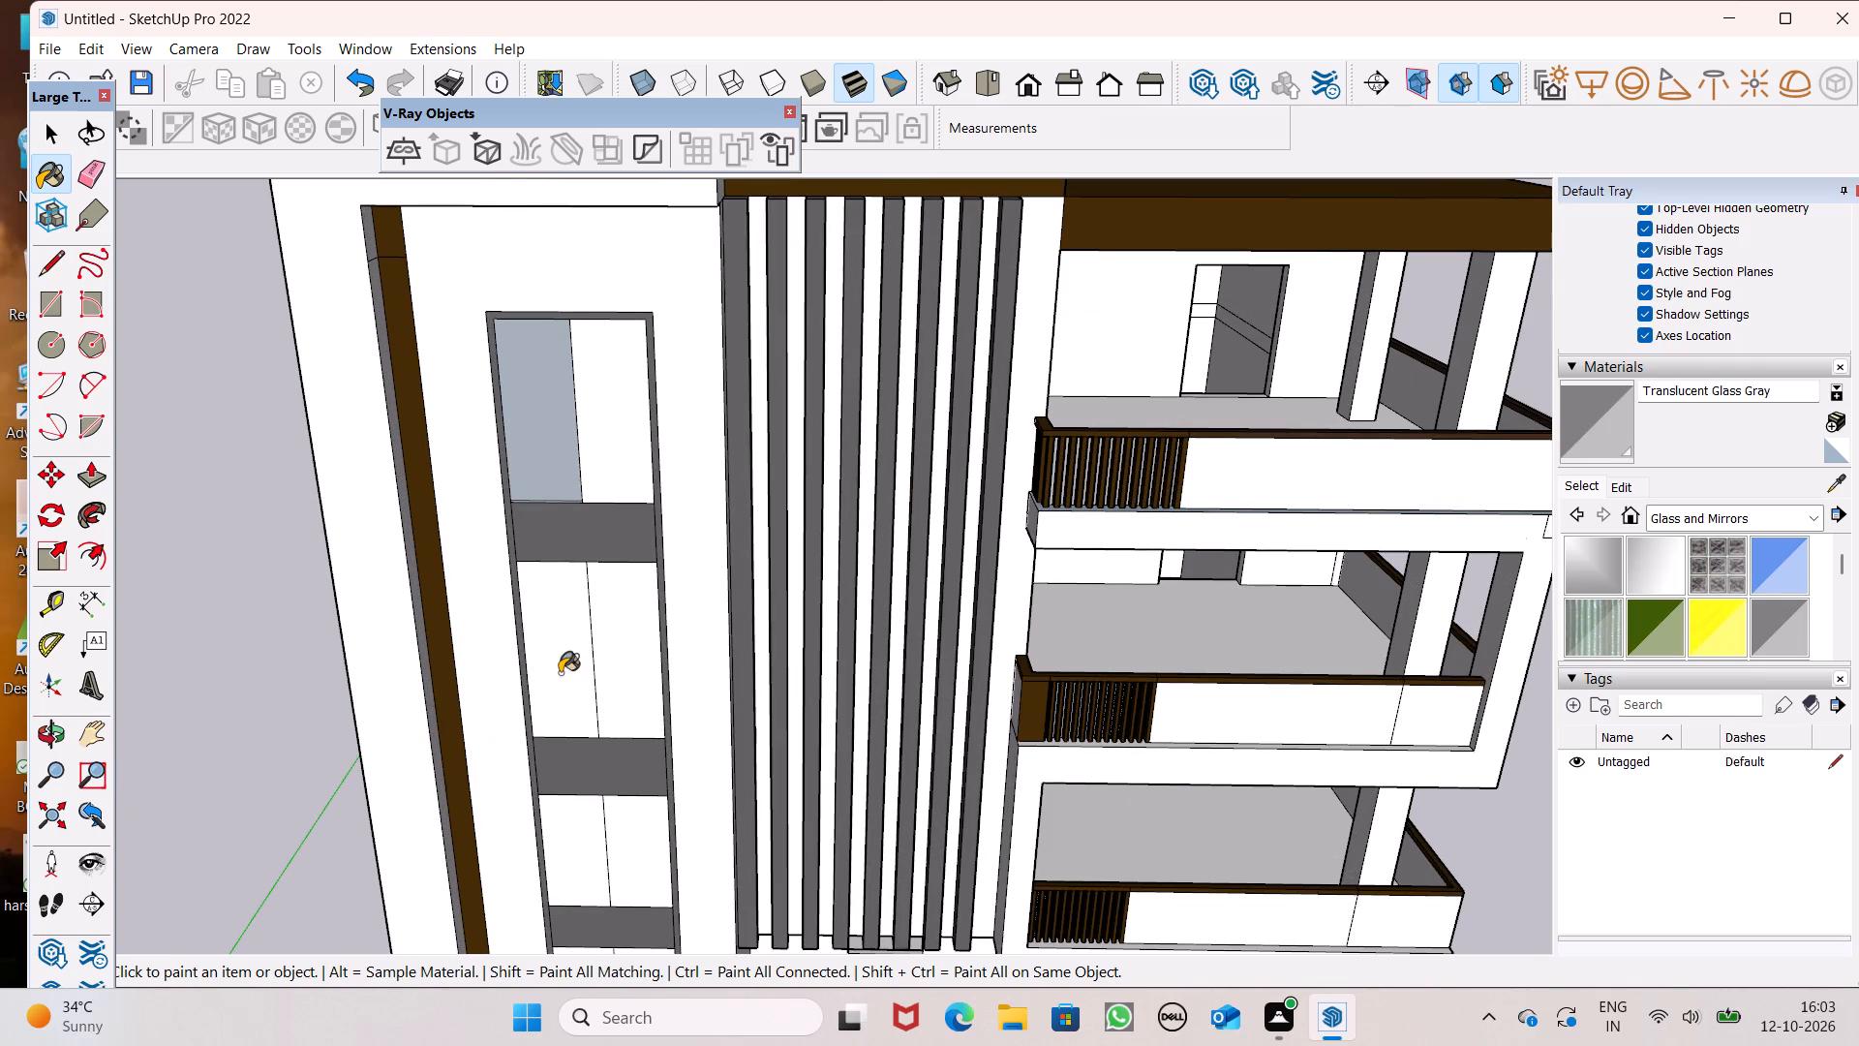
click(615, 661)
scroll(658, 499, down, 7)
Paint the four panes in the two lower sections of the tall window with Translucent Glass Gray.
middle_drag(657, 658, 726, 488)
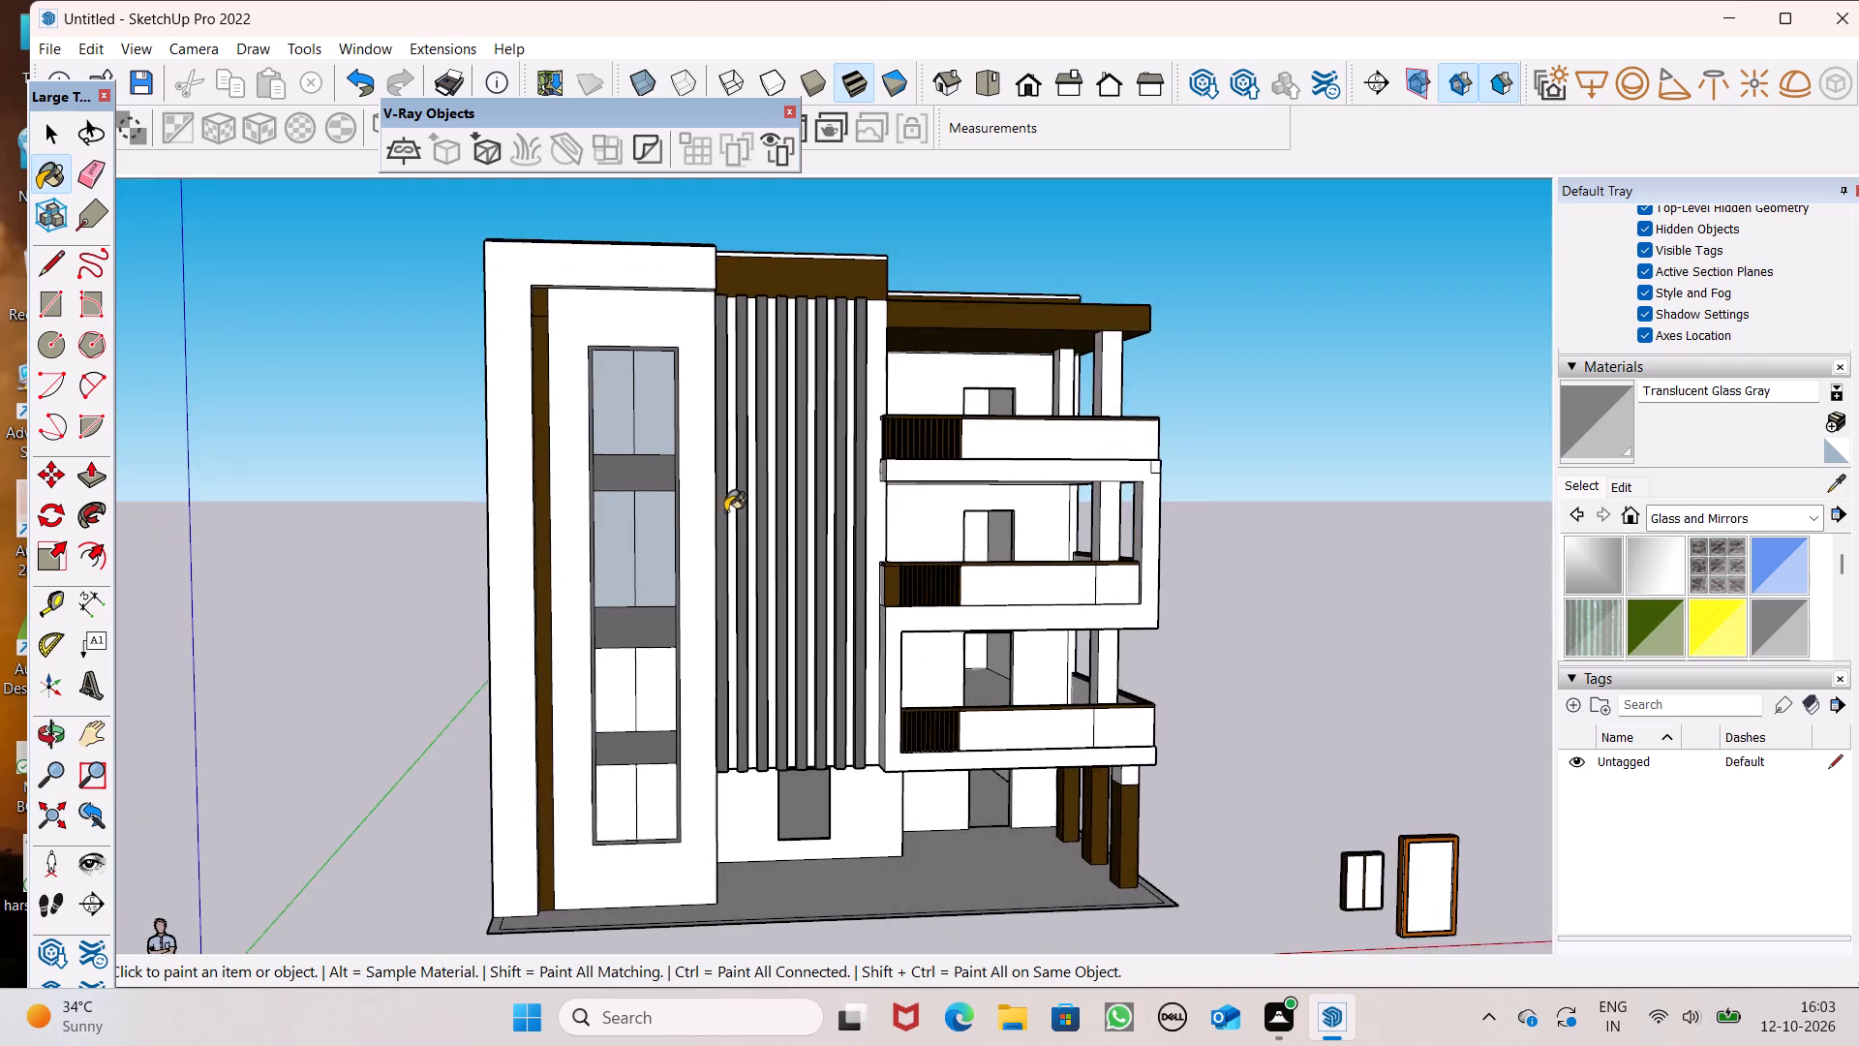
scroll(720, 525, up, 1)
click(603, 718)
click(650, 708)
click(611, 820)
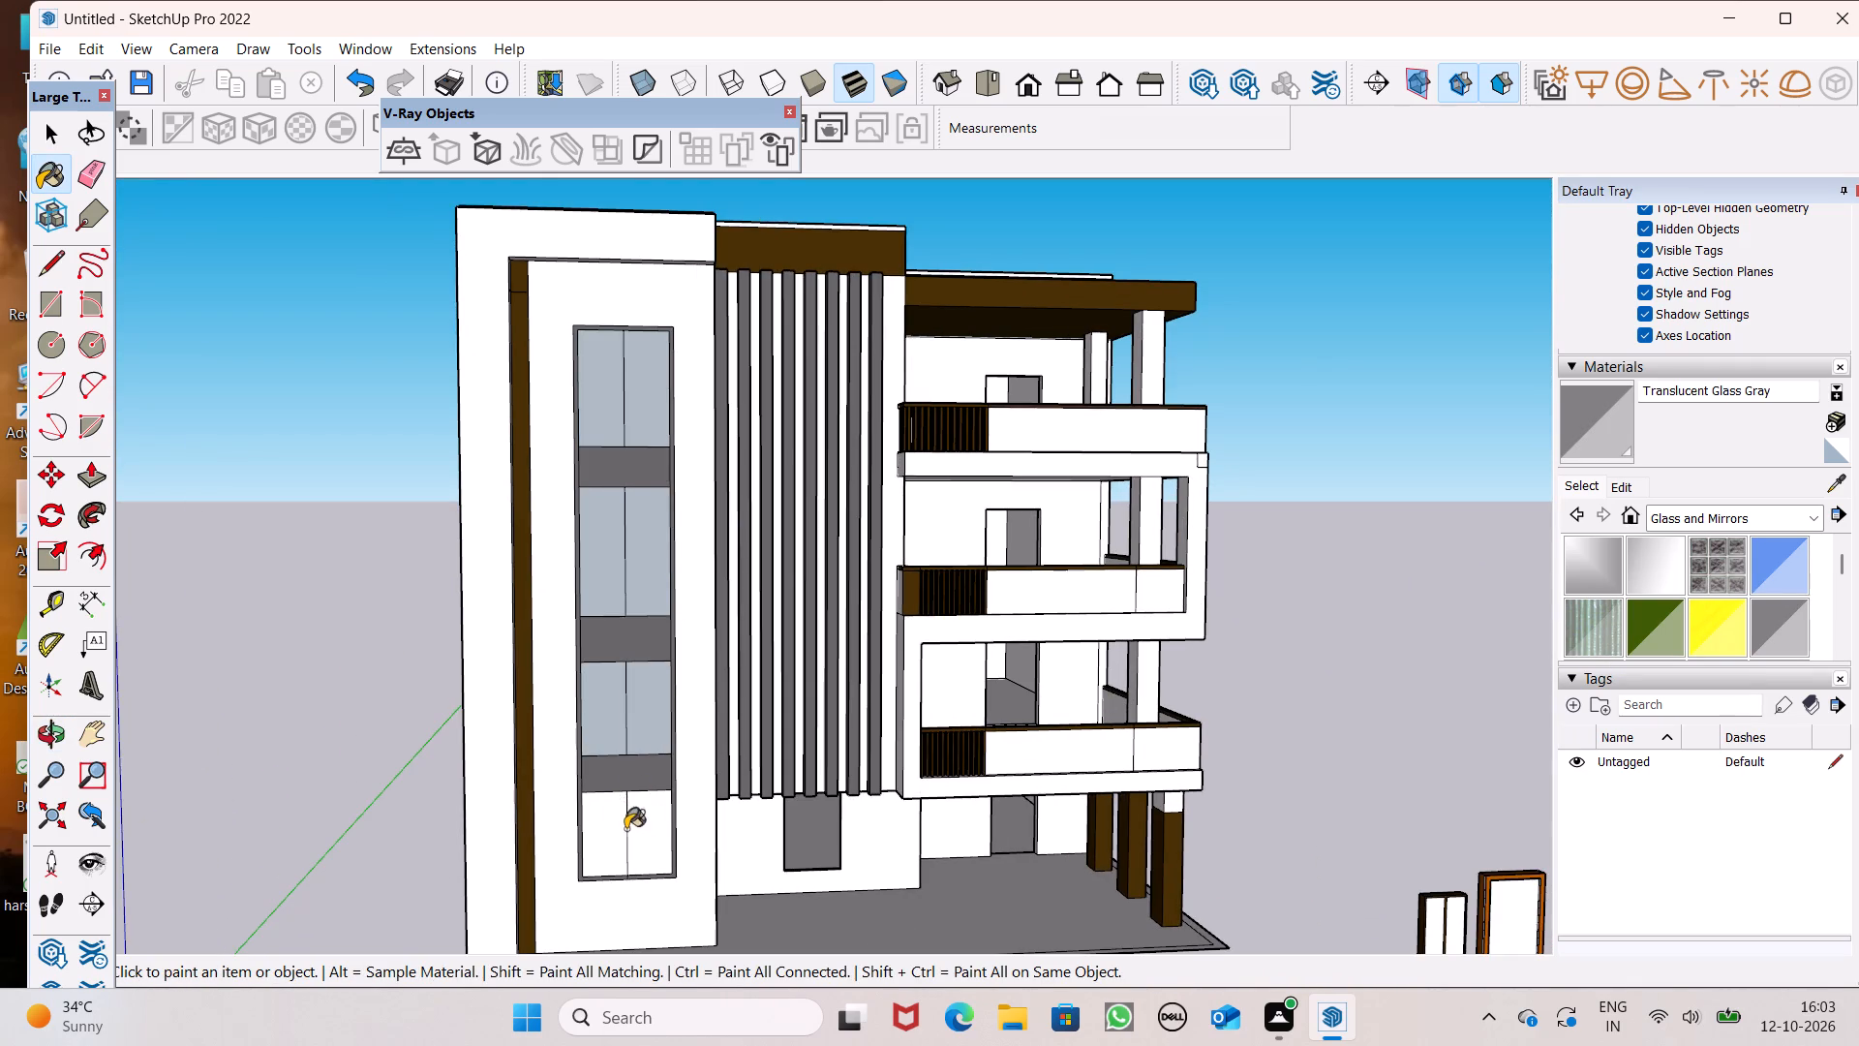
click(647, 830)
scroll(682, 576, down, 4)
middle_drag(746, 761, 665, 784)
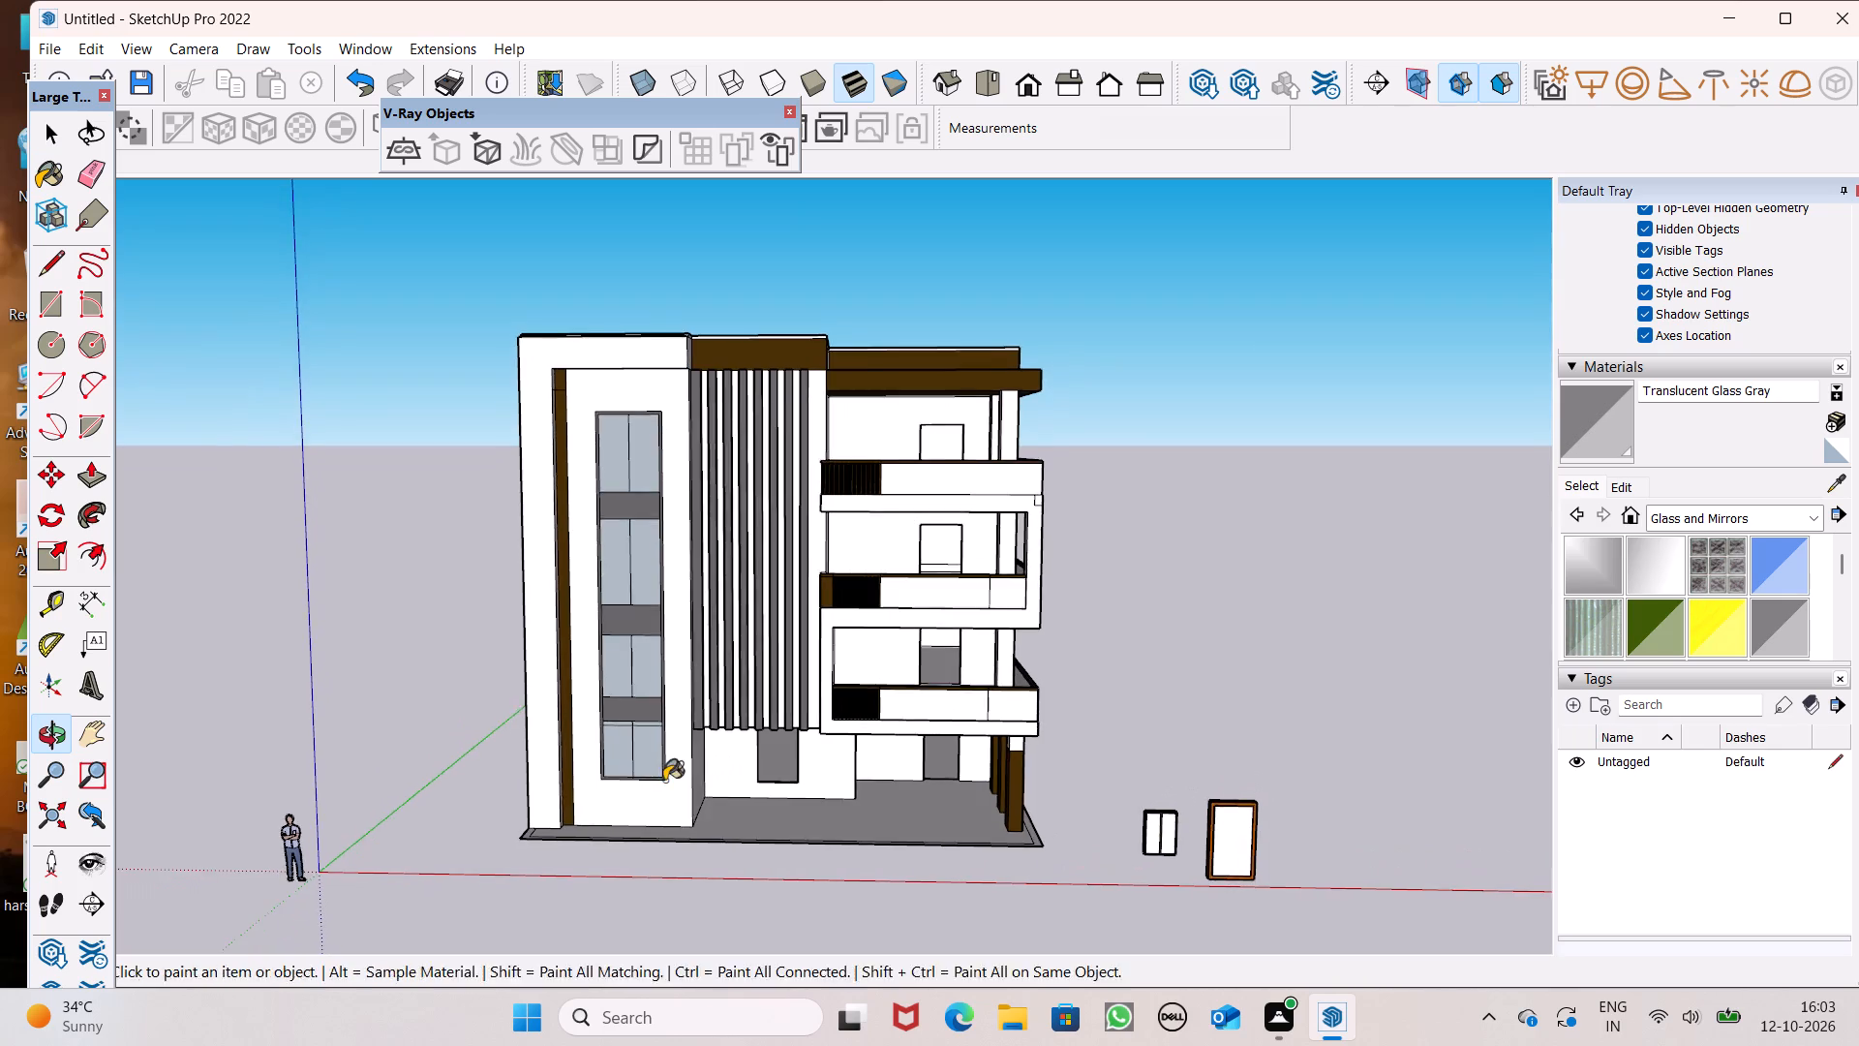
Try to paint both panes of the freestanding double window beside the building with Translucent Glass Gray.
middle_drag(663, 780, 655, 767)
scroll(642, 747, up, 6)
scroll(1246, 659, down, 2)
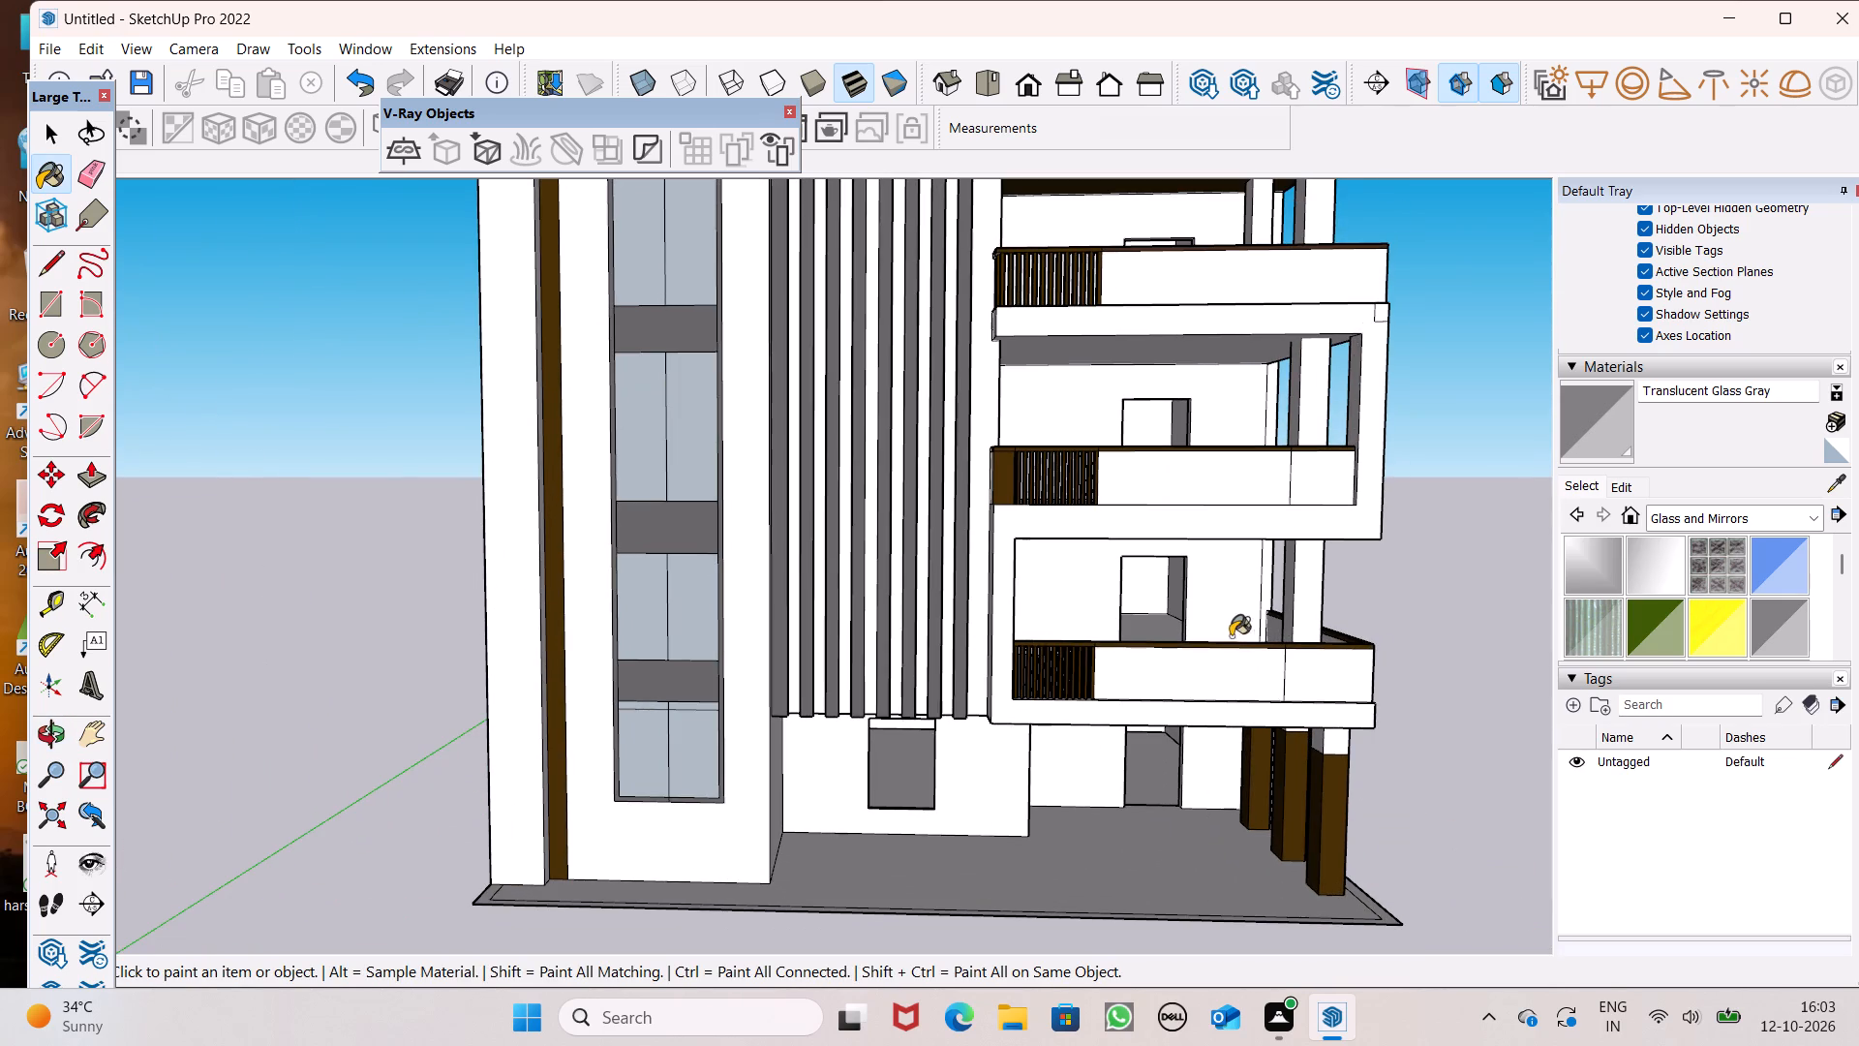
scroll(957, 531, down, 5)
scroll(855, 370, down, 4)
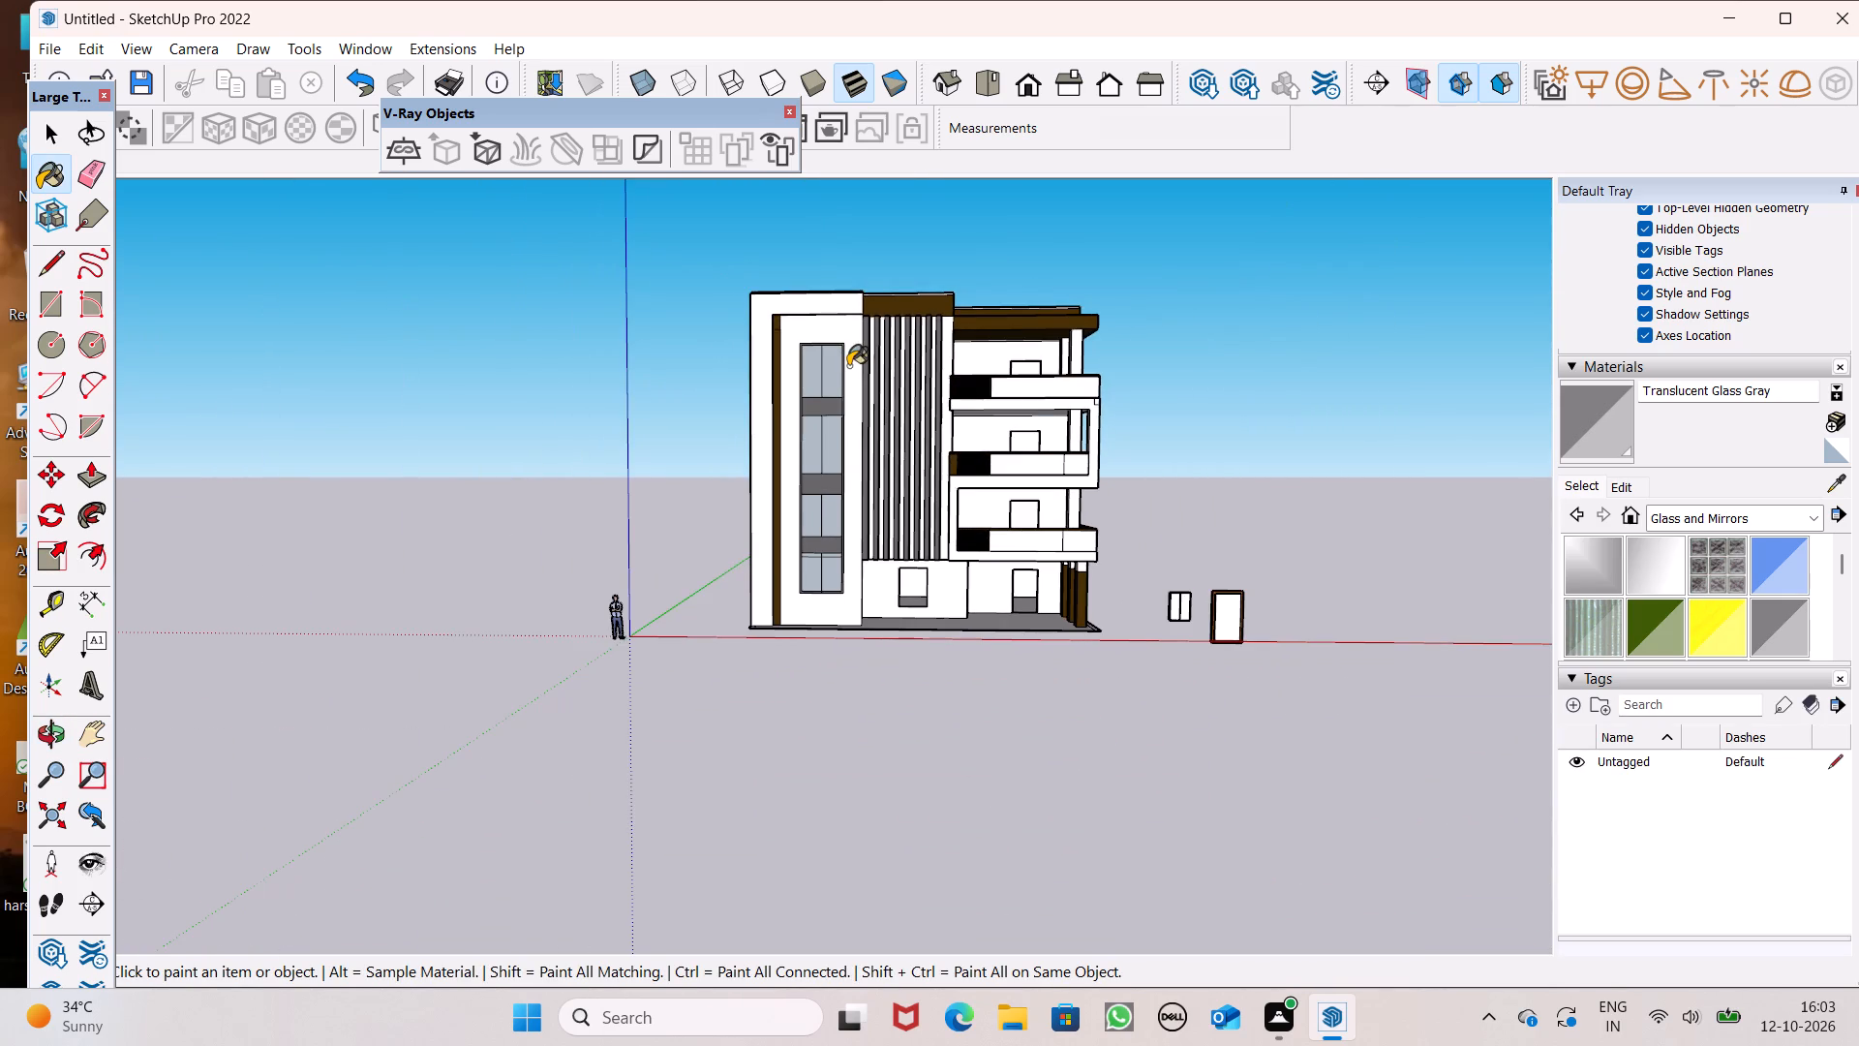
scroll(848, 365, down, 5)
scroll(1109, 494, up, 6)
scroll(1017, 526, up, 20)
click(983, 476)
click(926, 461)
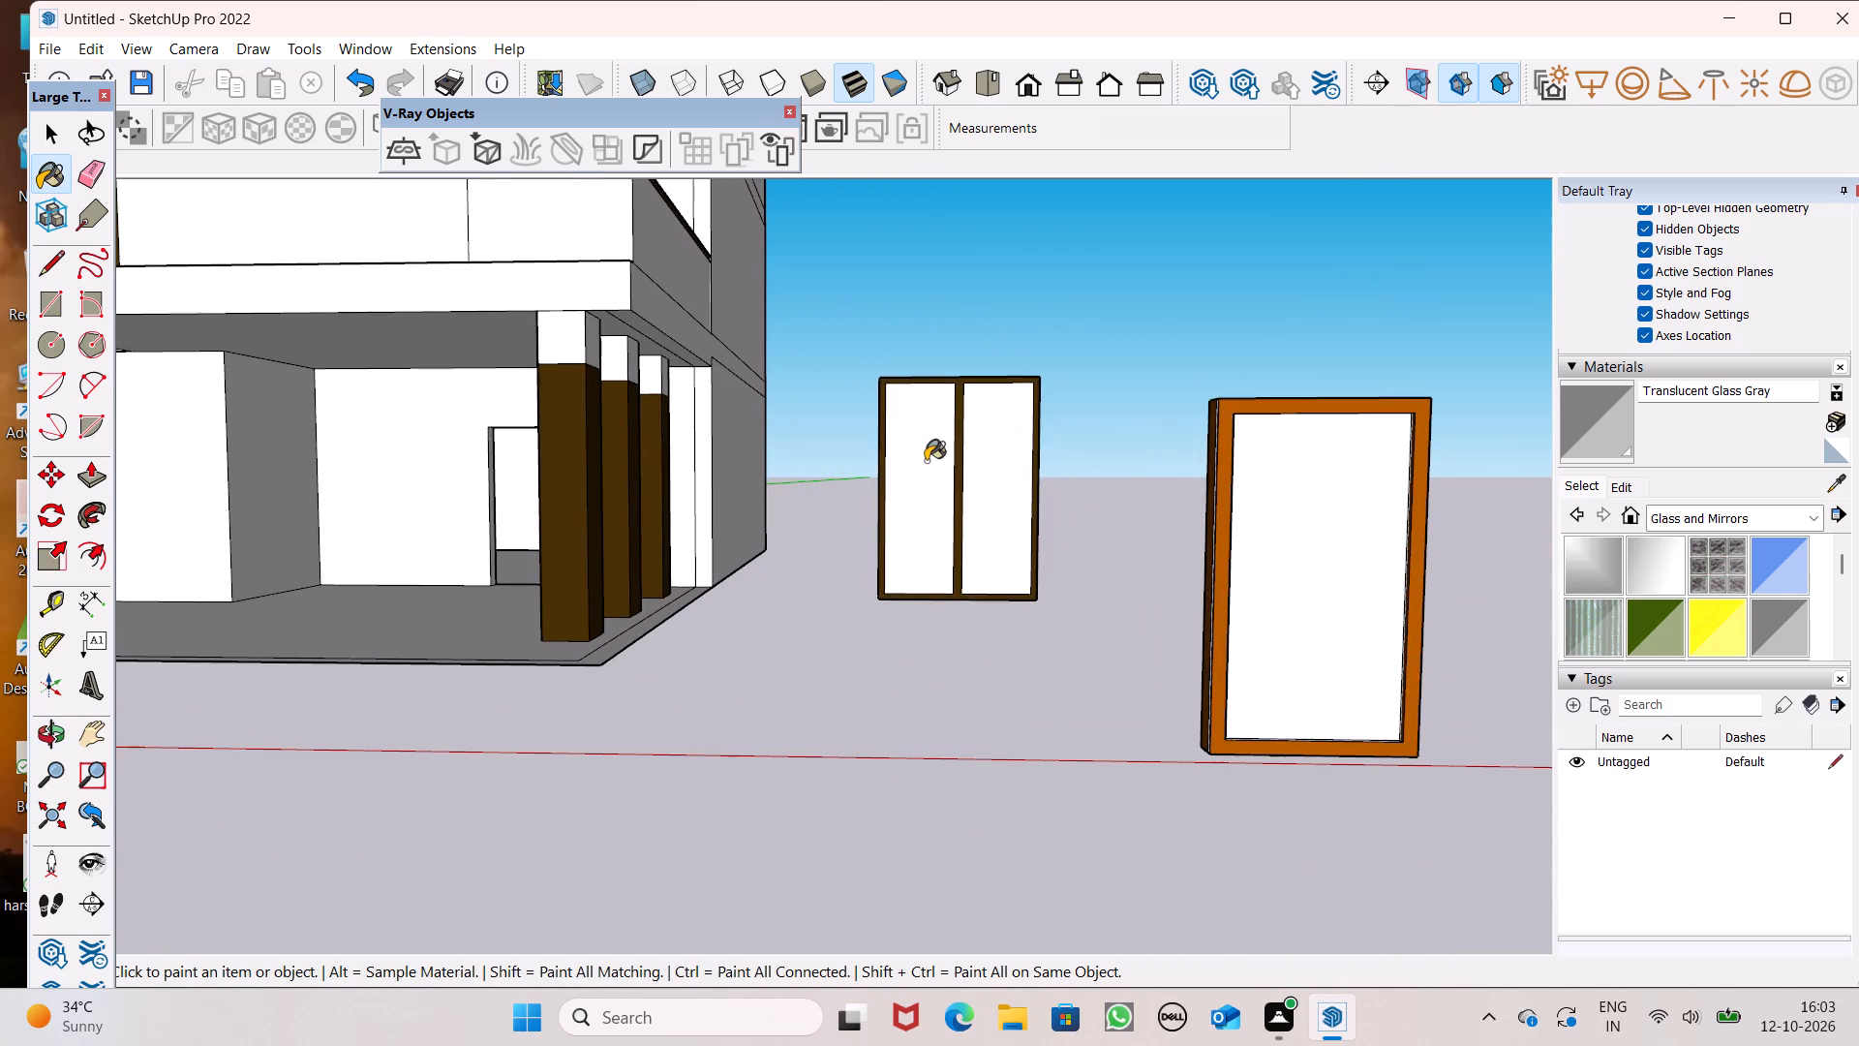
Erase the horizontal dividing lines on the inner face of the front wall behind the tall window.
scroll(1041, 487, down, 16)
middle_drag(793, 413, 183, 842)
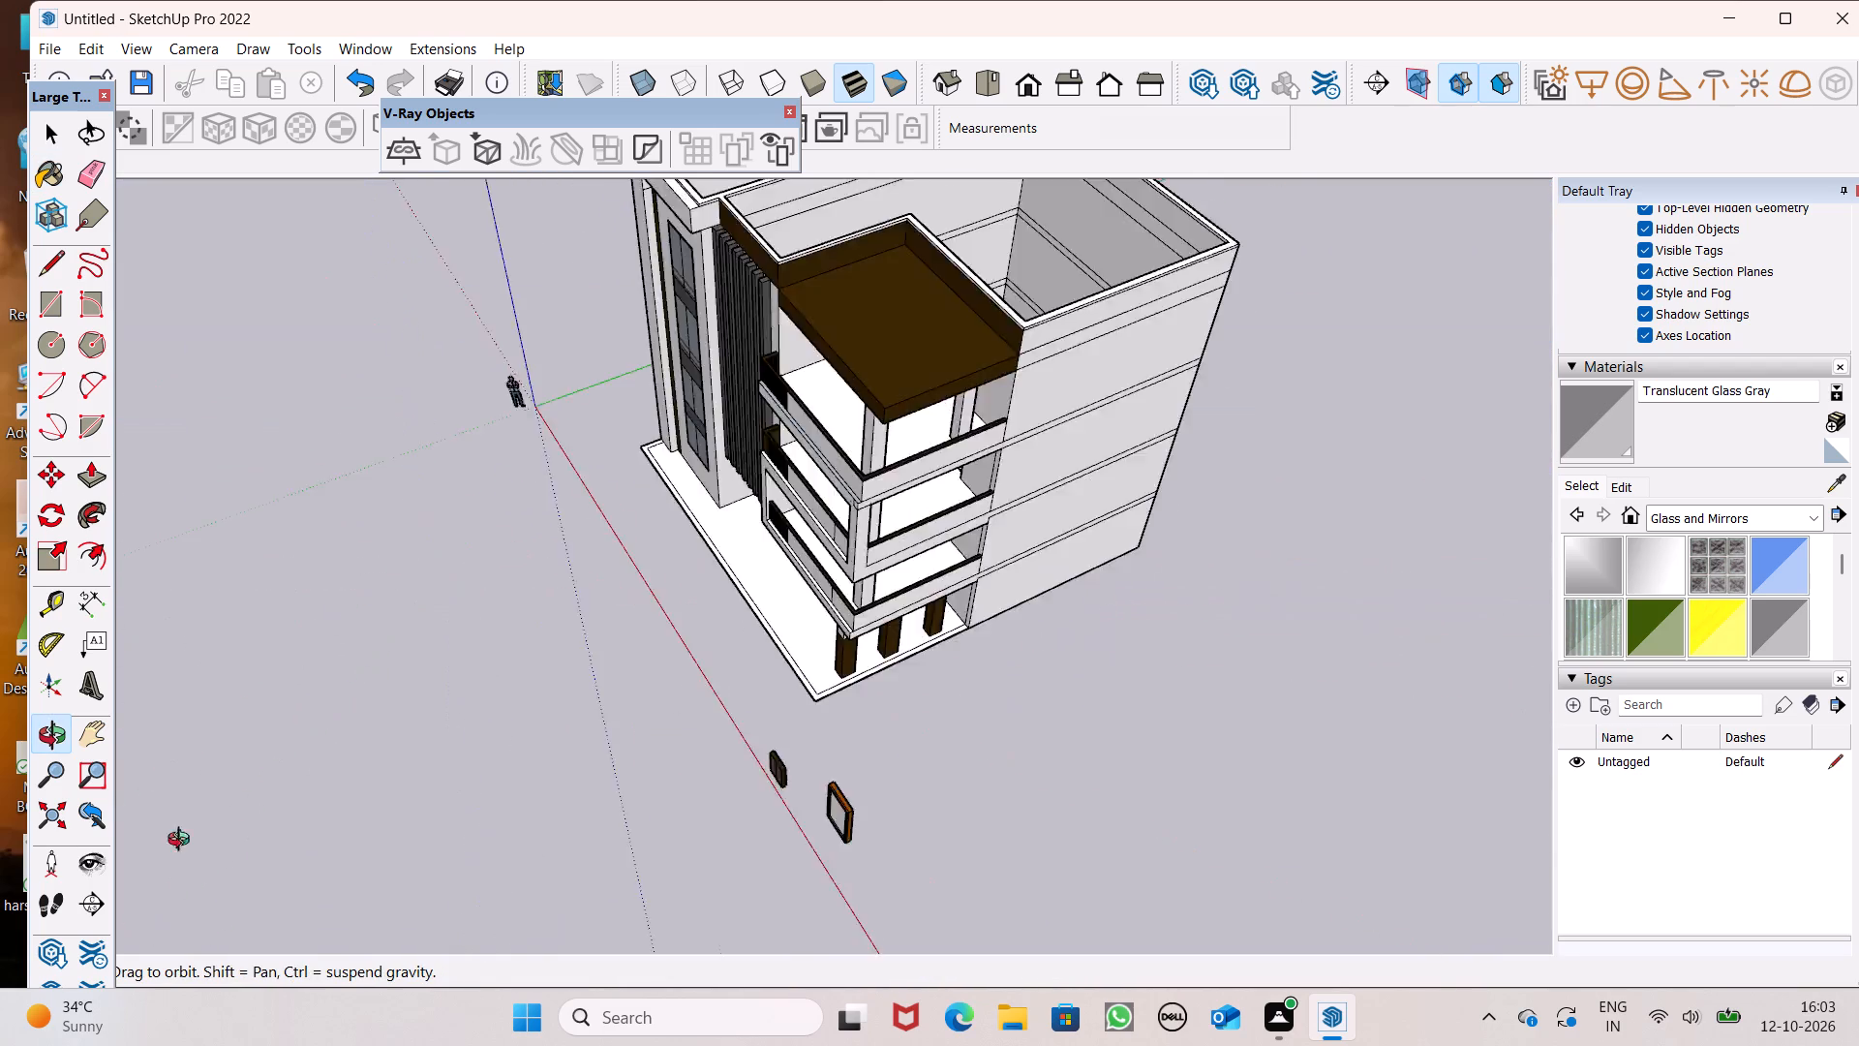
middle_drag(183, 842, 0, 710)
middle_drag(787, 254, 0, 367)
scroll(0, 367, up, 1)
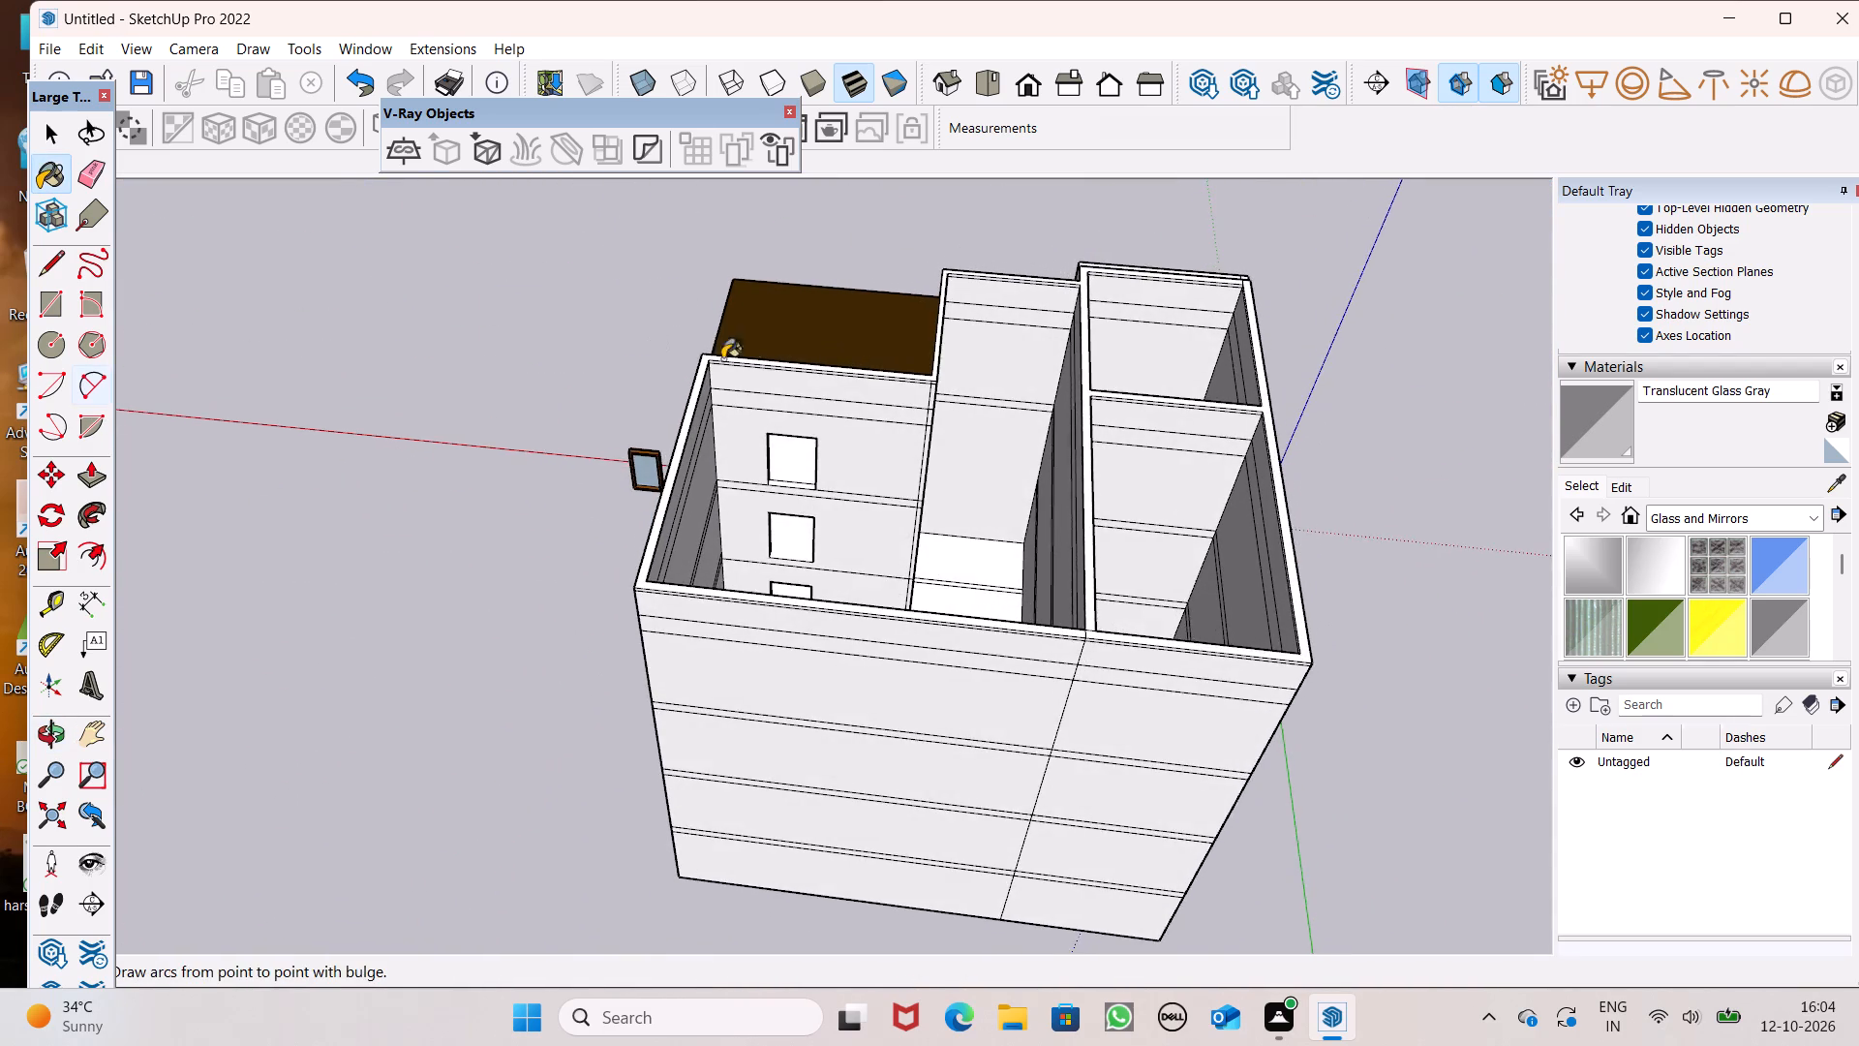
scroll(859, 357, up, 7)
scroll(1037, 362, down, 3)
middle_drag(1196, 436, 1128, 500)
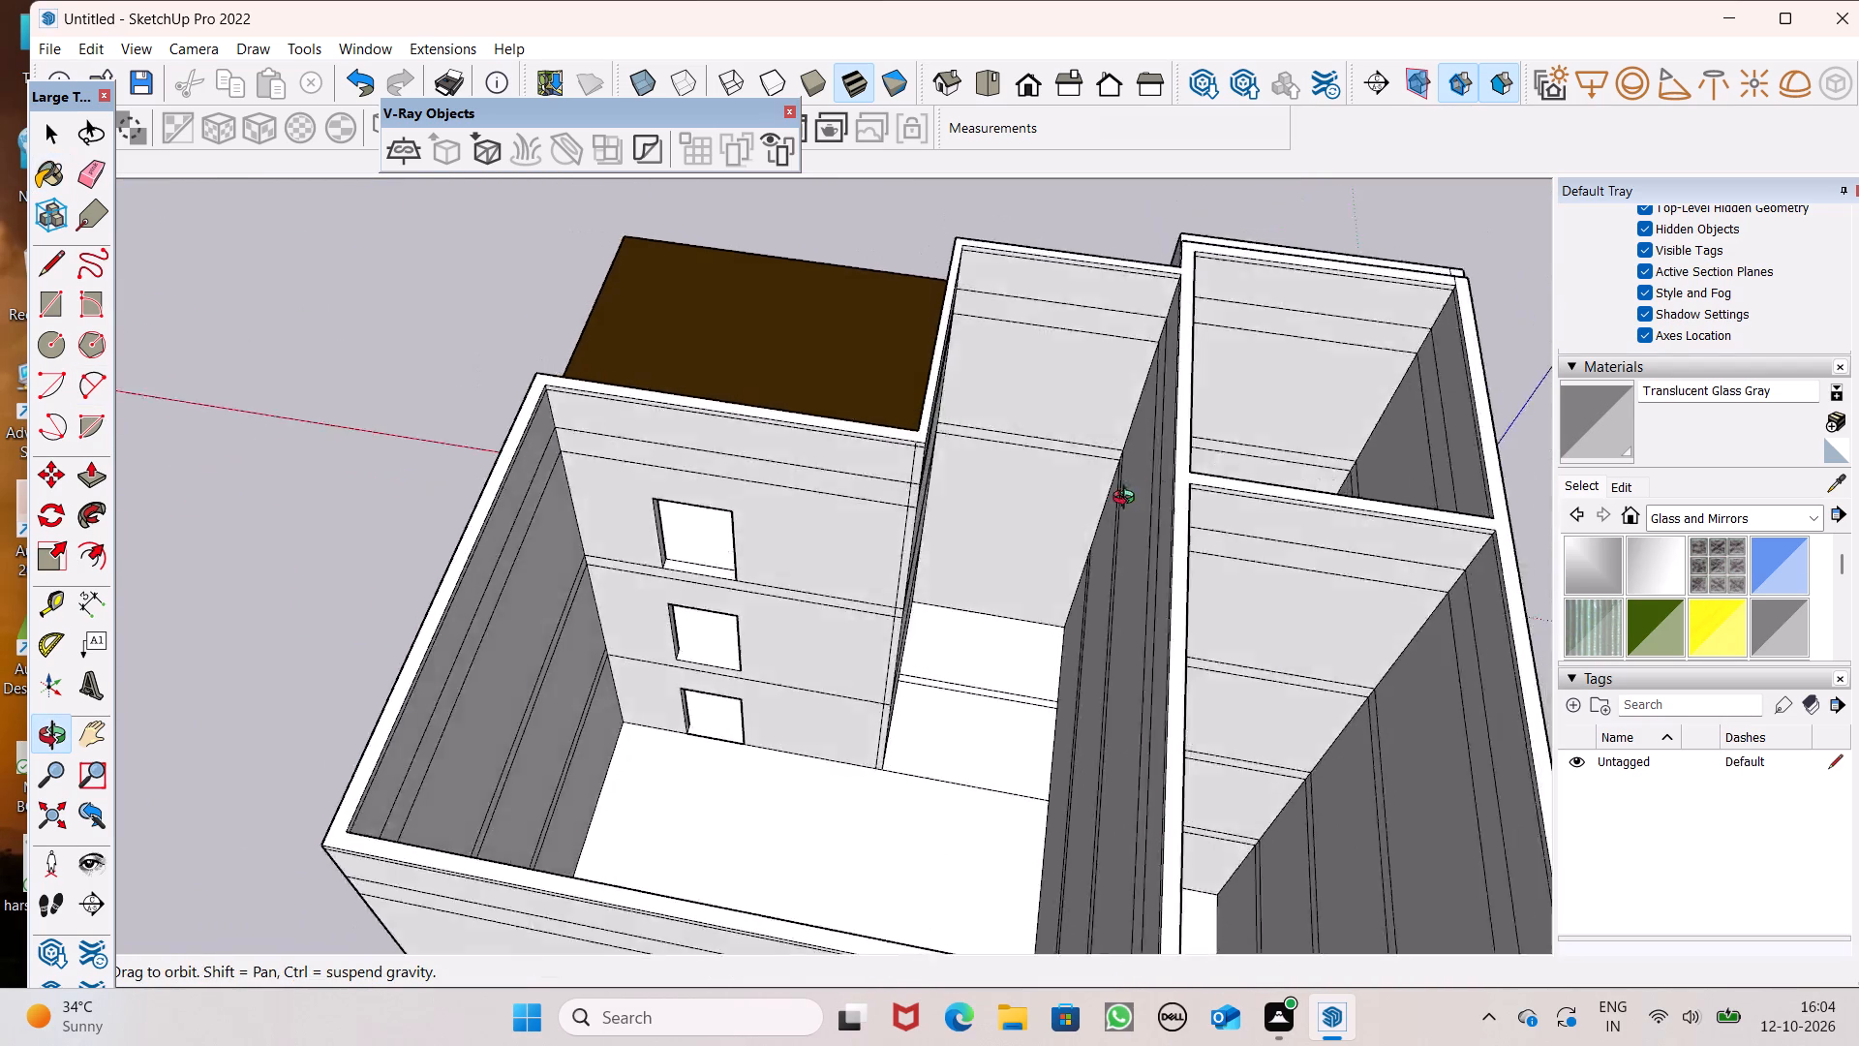
middle_drag(1128, 500, 1086, 580)
scroll(1093, 492, up, 1)
scroll(1093, 497, down, 6)
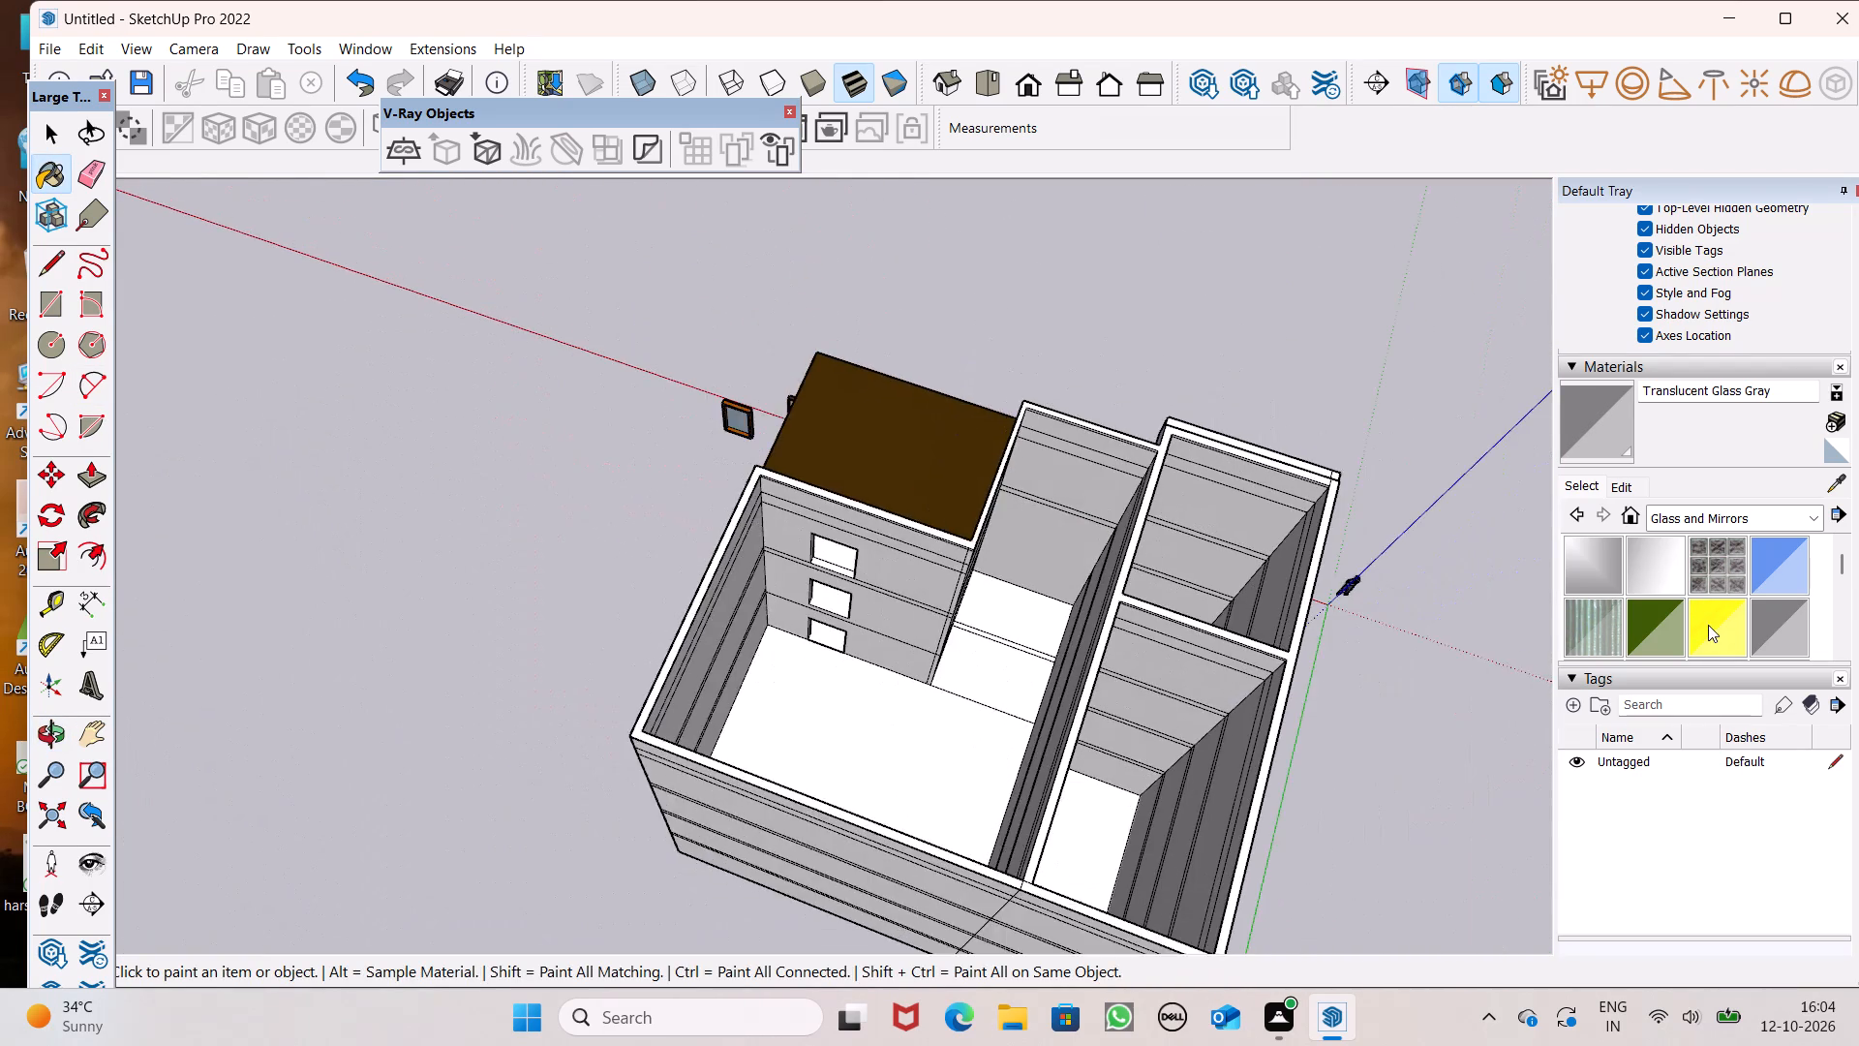
scroll(1708, 625, up, 6)
scroll(1245, 583, up, 7)
middle_drag(1151, 676, 1153, 766)
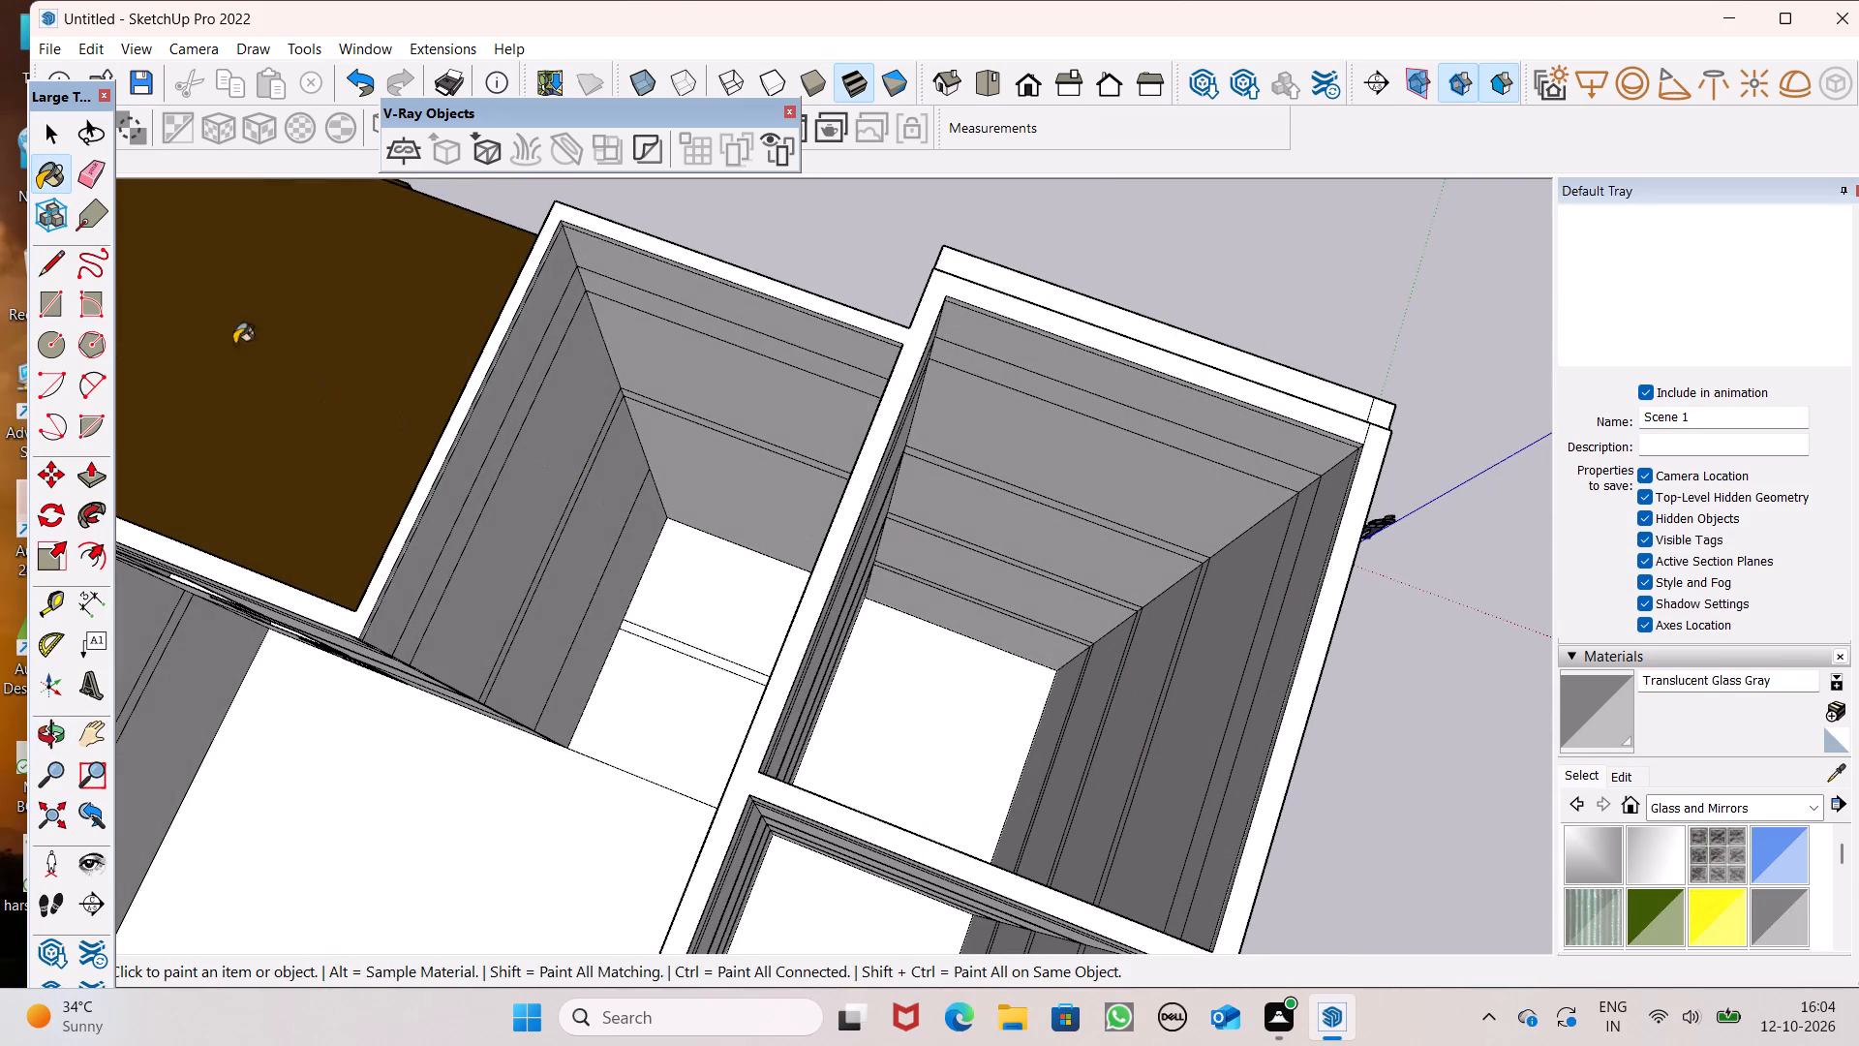
click(88, 182)
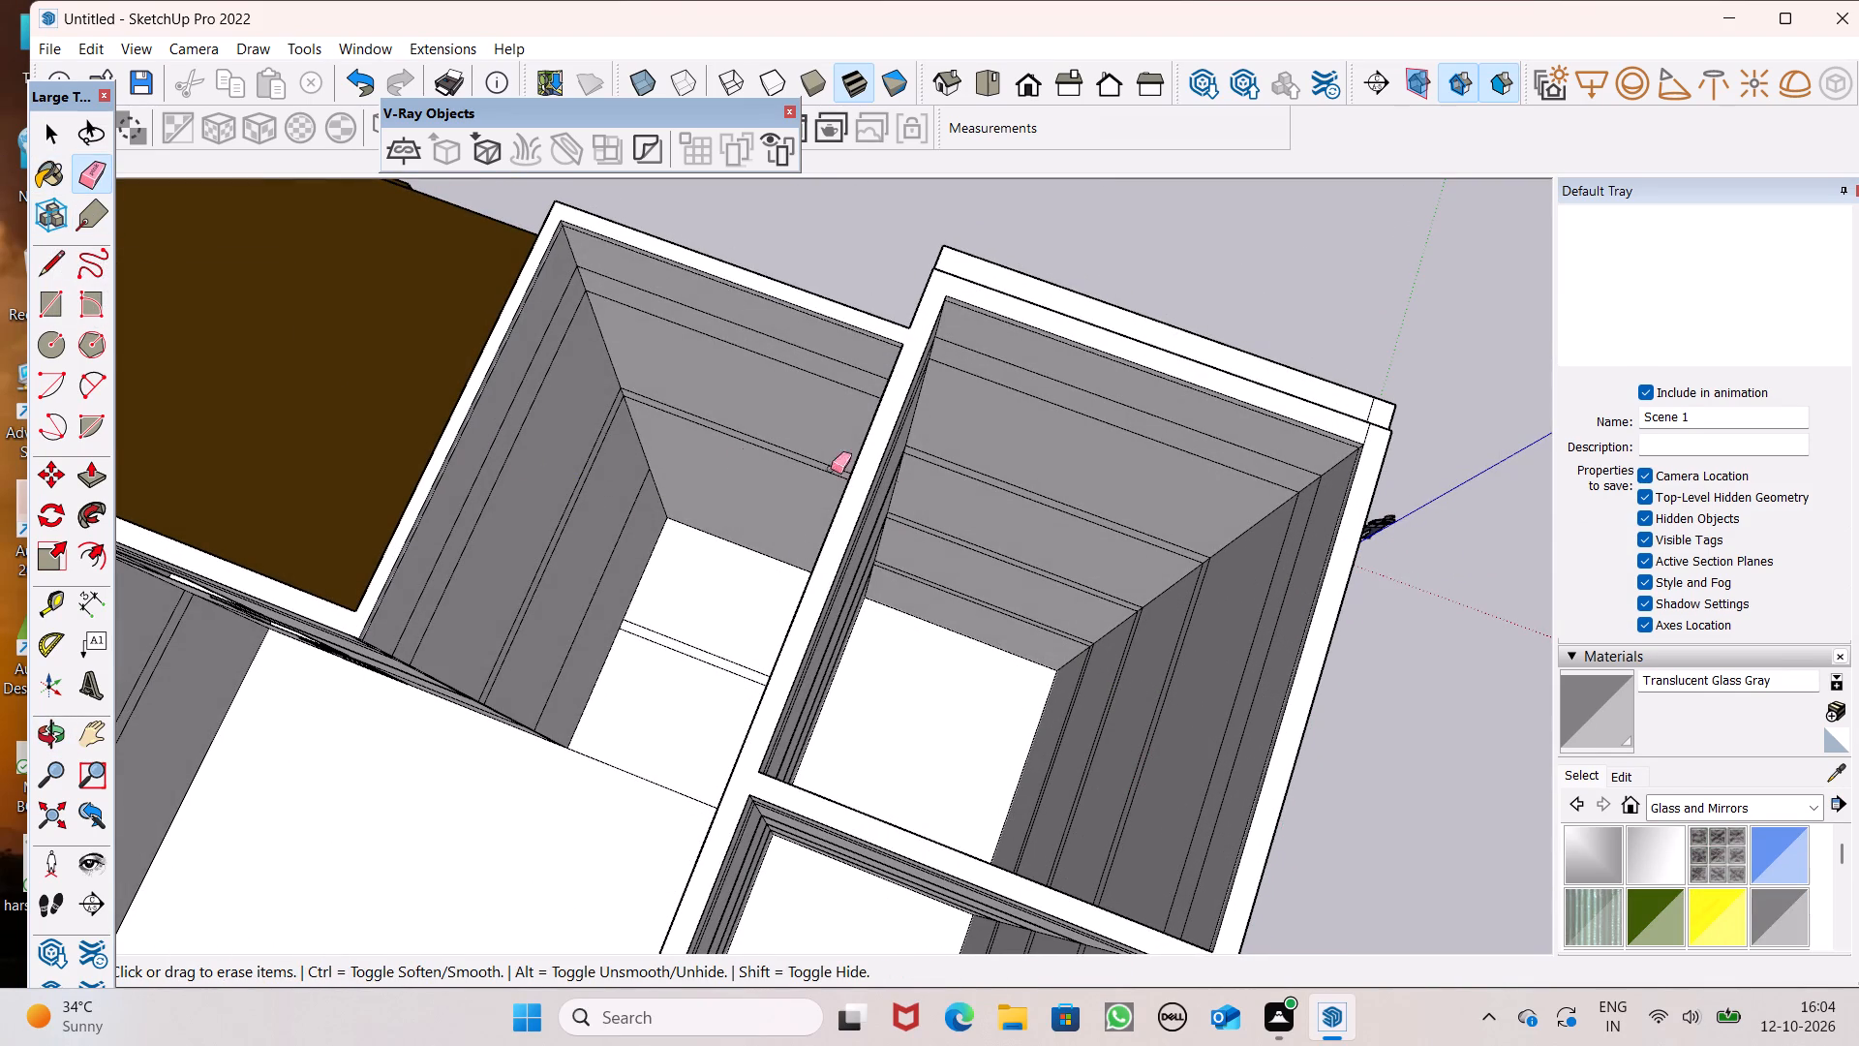
drag(1040, 374, 1023, 550)
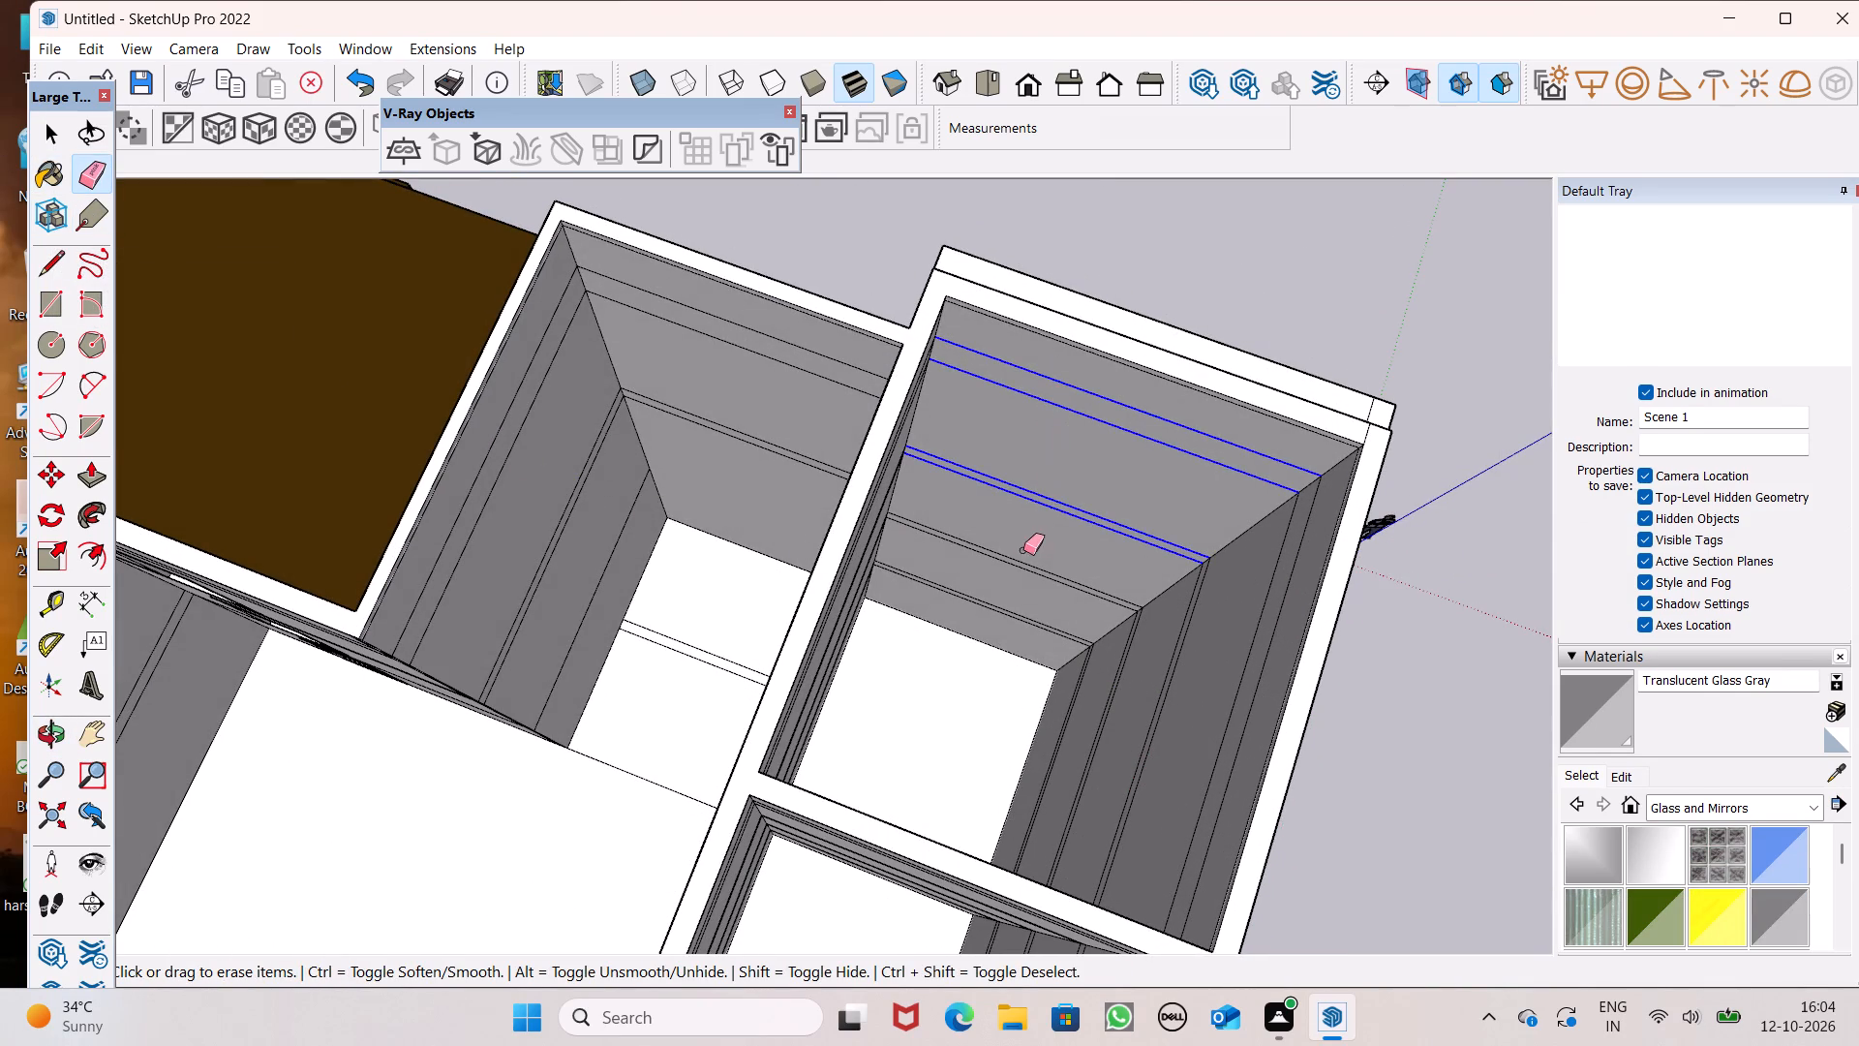
drag(1023, 550, 981, 611)
Examine the tall window from outside and compare its position with the front wall's inner face in the open-topped room.
middle_drag(1143, 539, 308, 536)
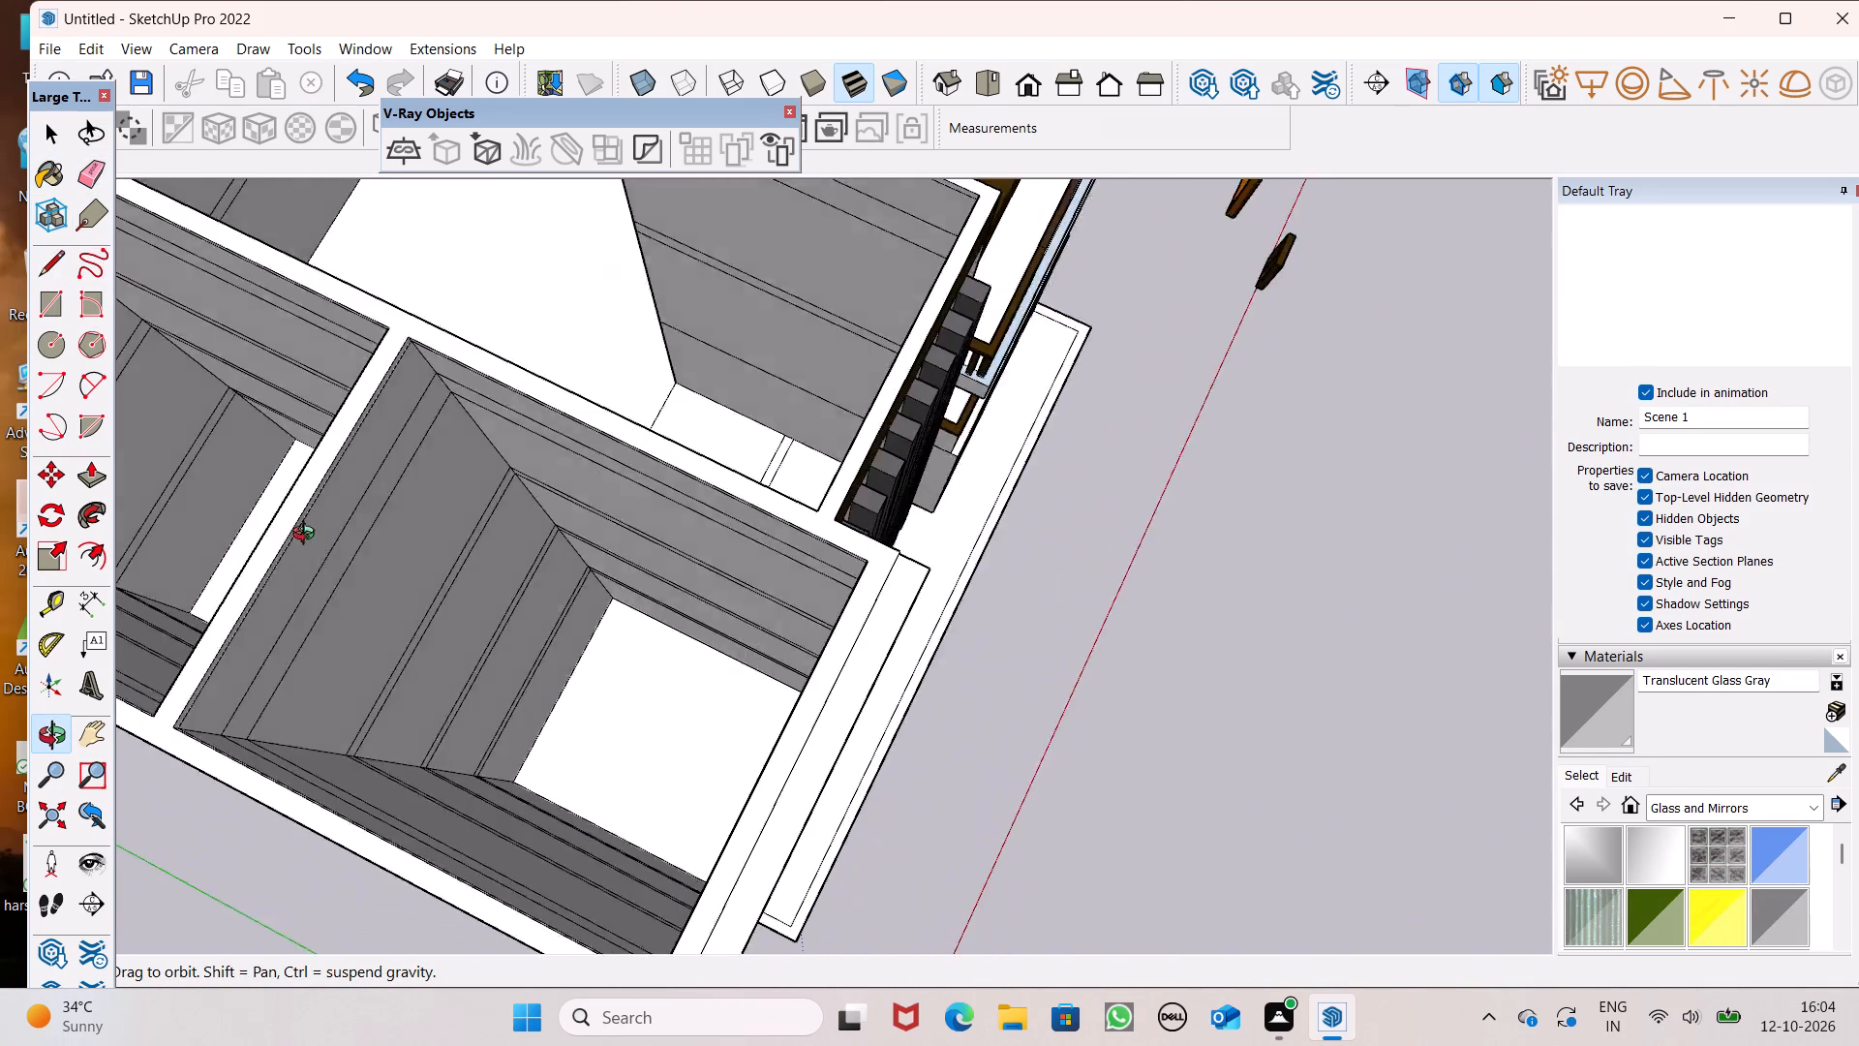
middle_drag(308, 536, 0, 354)
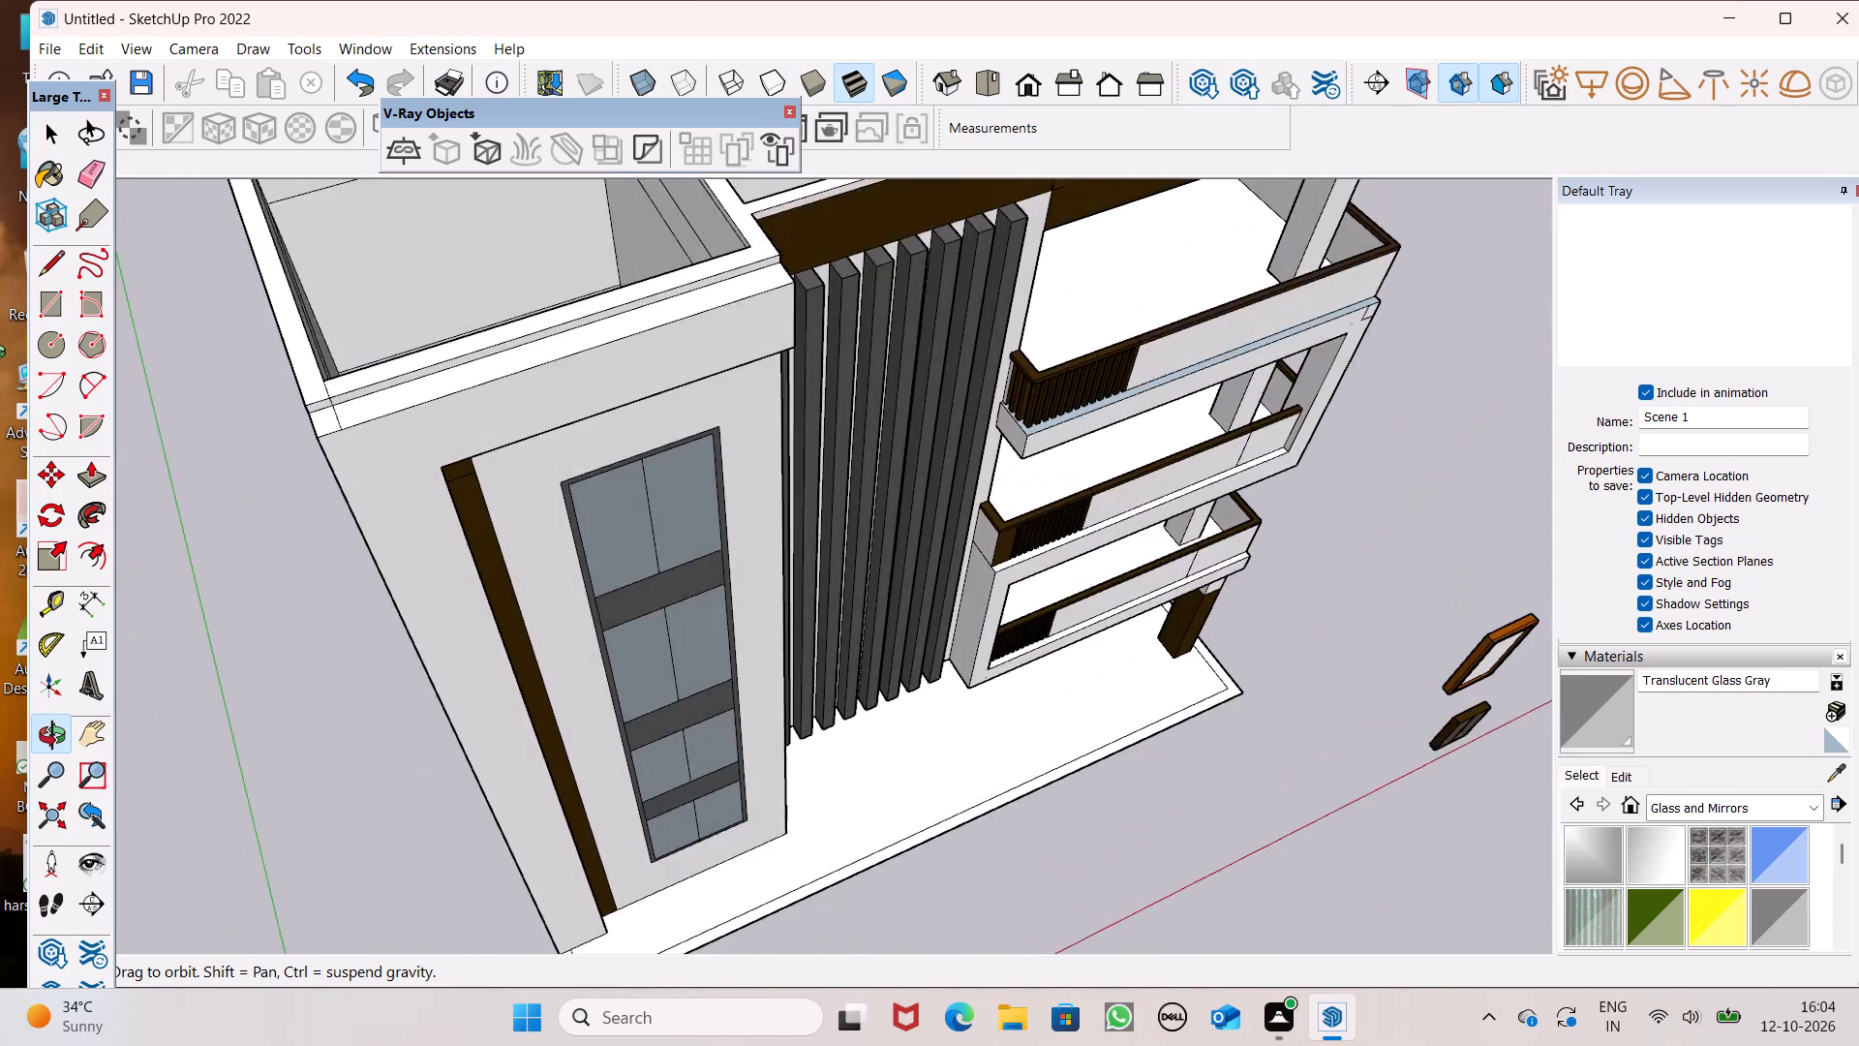
middle_drag(0, 354, 0, 326)
scroll(359, 285, up, 6)
middle_drag(725, 384, 651, 172)
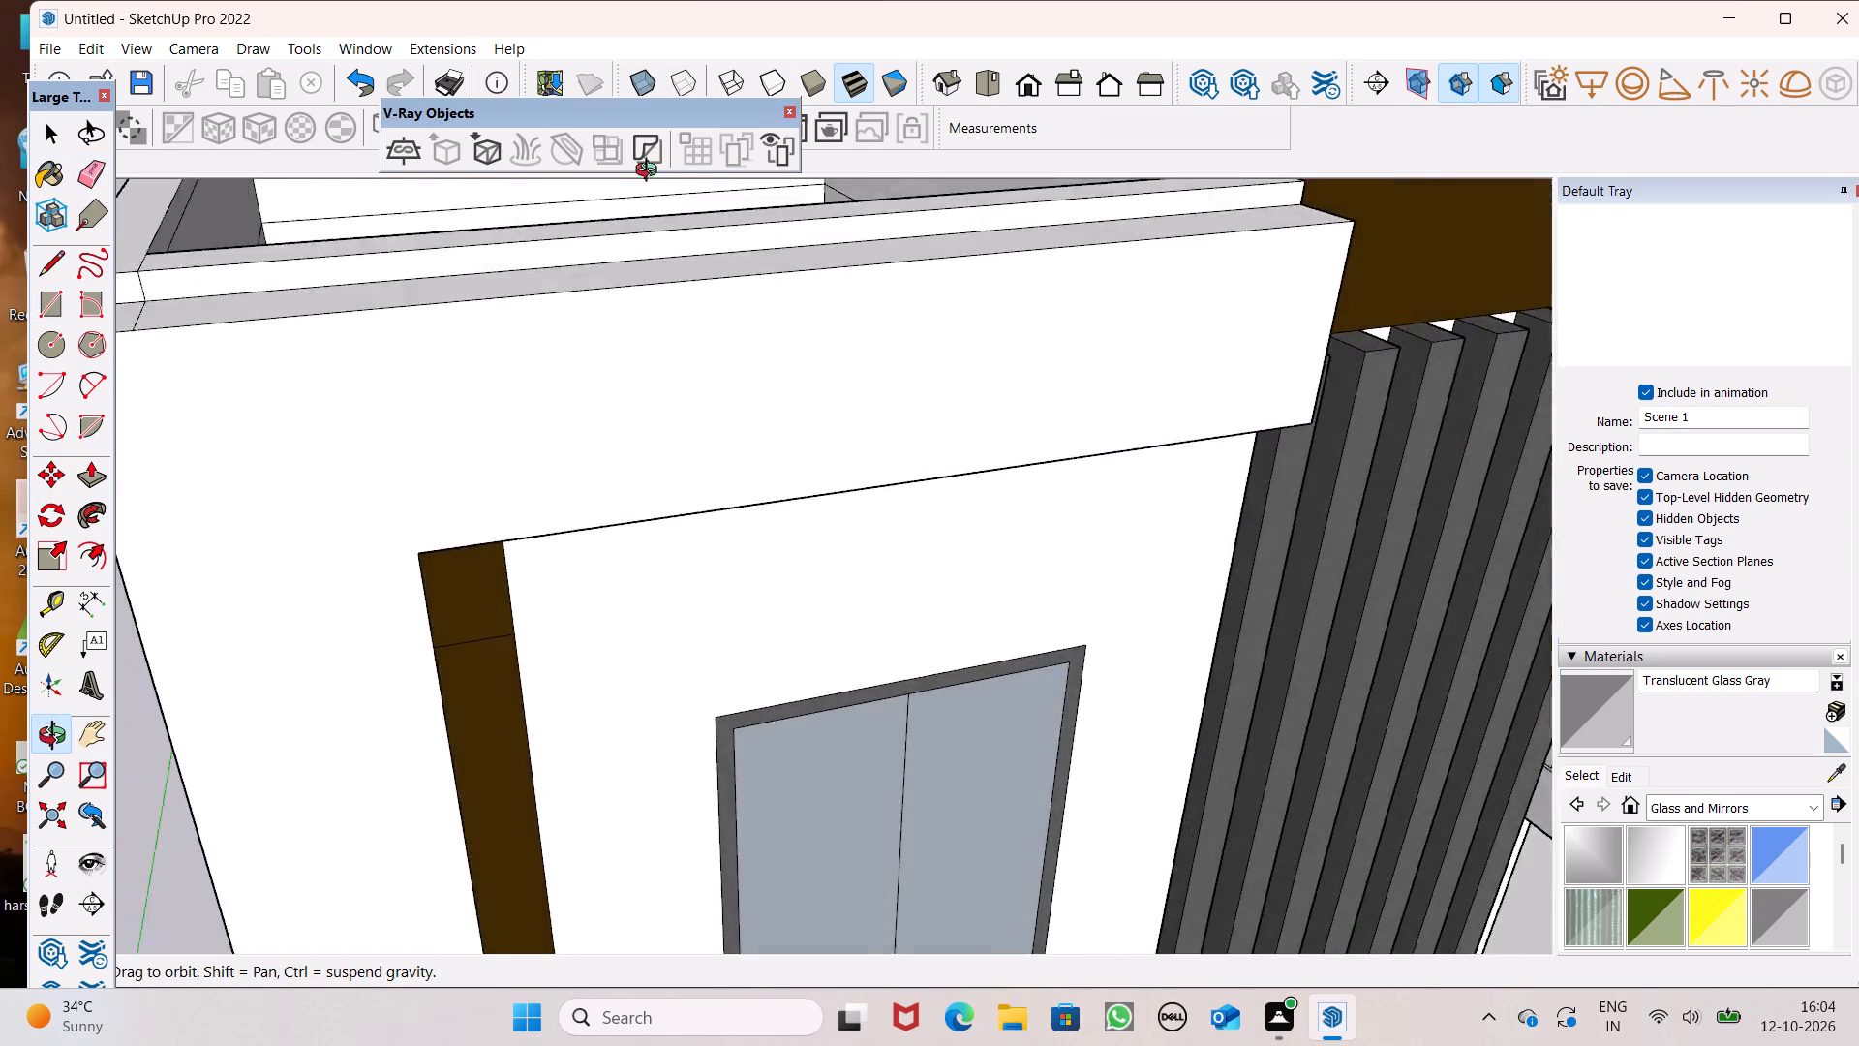
middle_drag(651, 172, 1822, 390)
scroll(645, 158, up, 1)
scroll(1120, 246, down, 1)
scroll(1120, 251, up, 1)
scroll(1120, 251, down, 3)
scroll(1120, 258, up, 1)
middle_drag(1062, 417, 1133, 385)
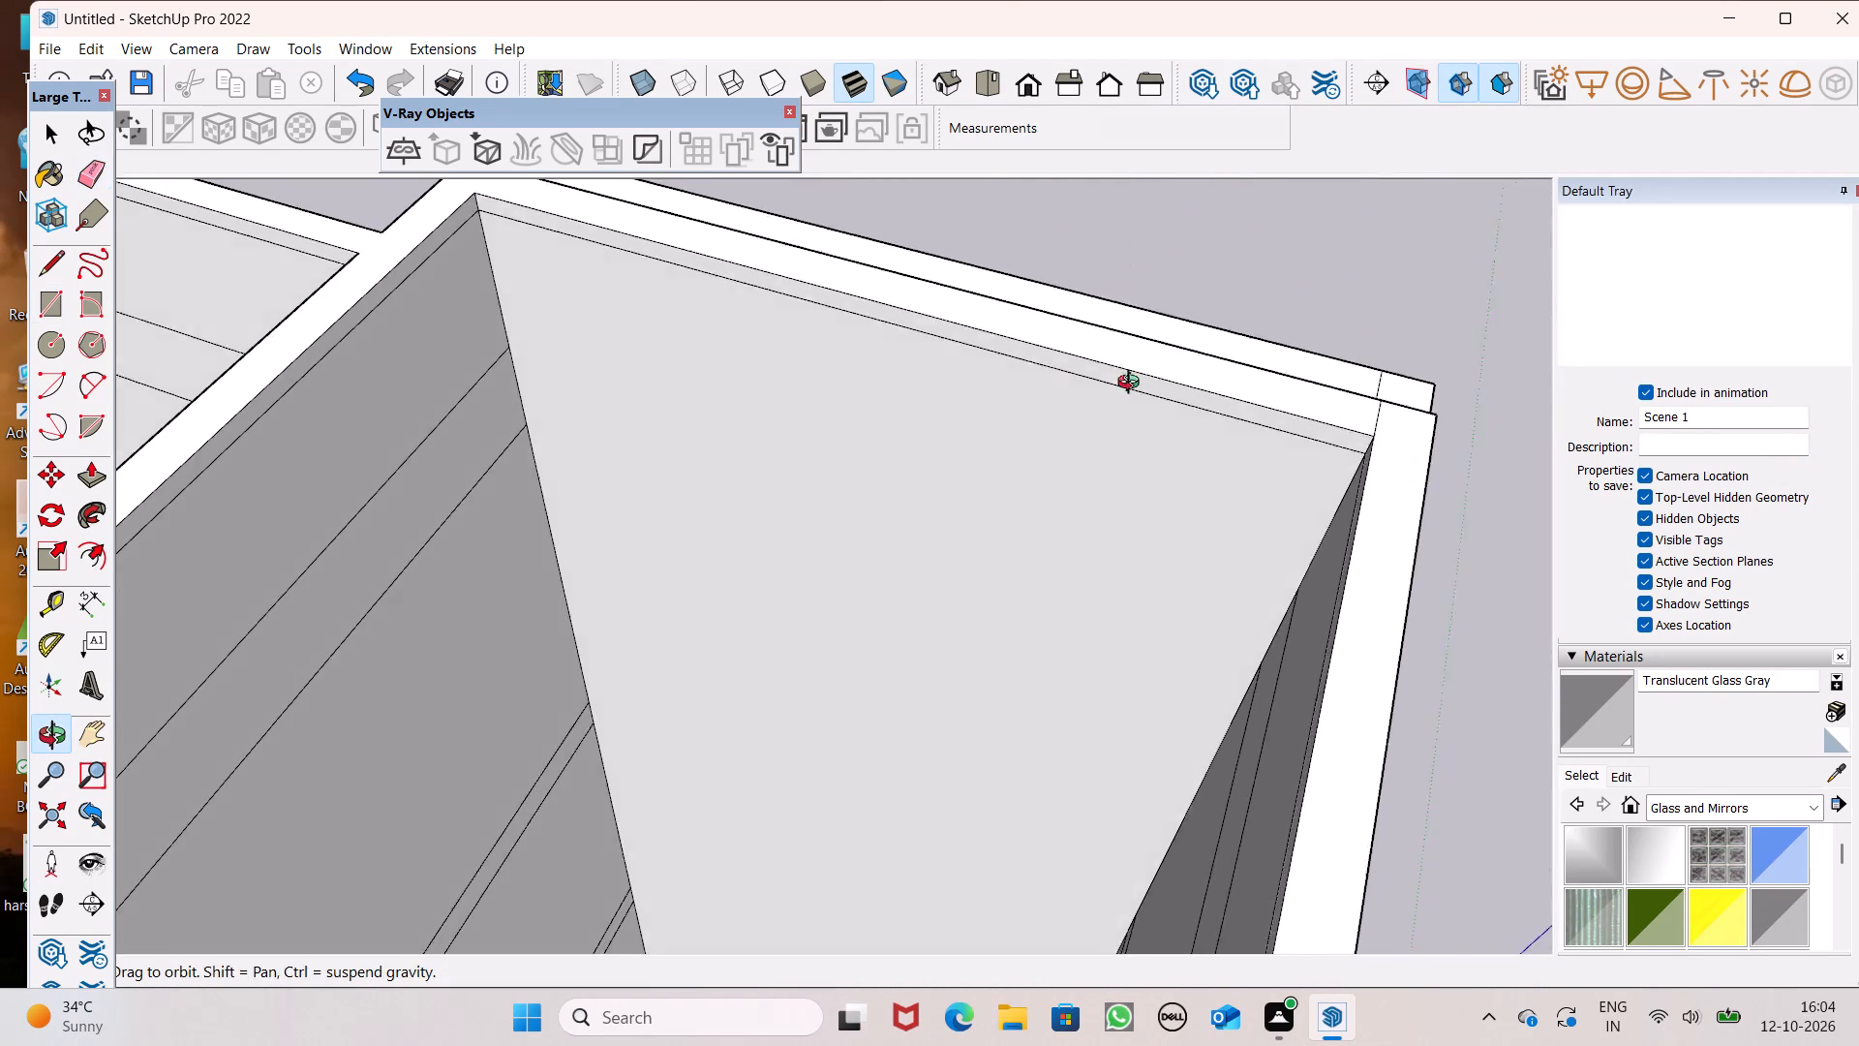
middle_drag(1133, 385, 1197, 338)
scroll(1043, 258, up, 1)
scroll(1031, 273, down, 6)
middle_drag(1041, 499, 1079, 657)
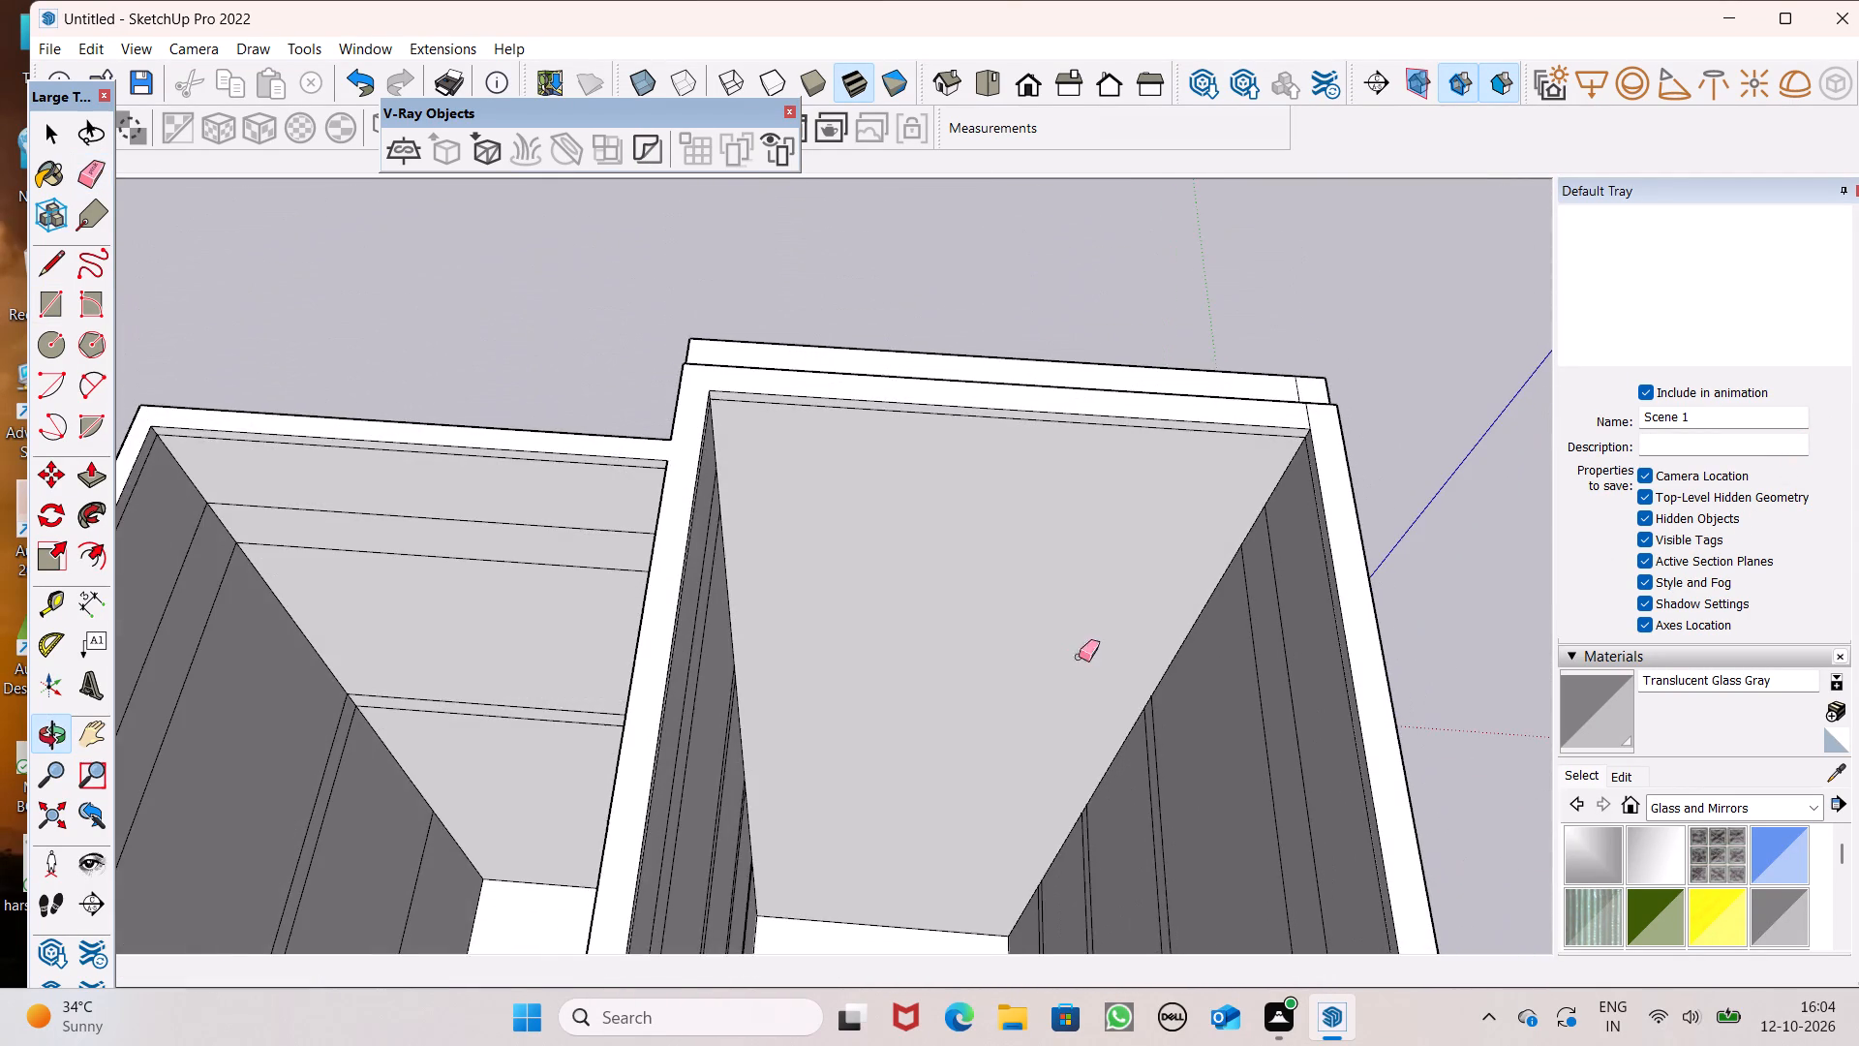
scroll(963, 484, down, 4)
scroll(1018, 617, up, 1)
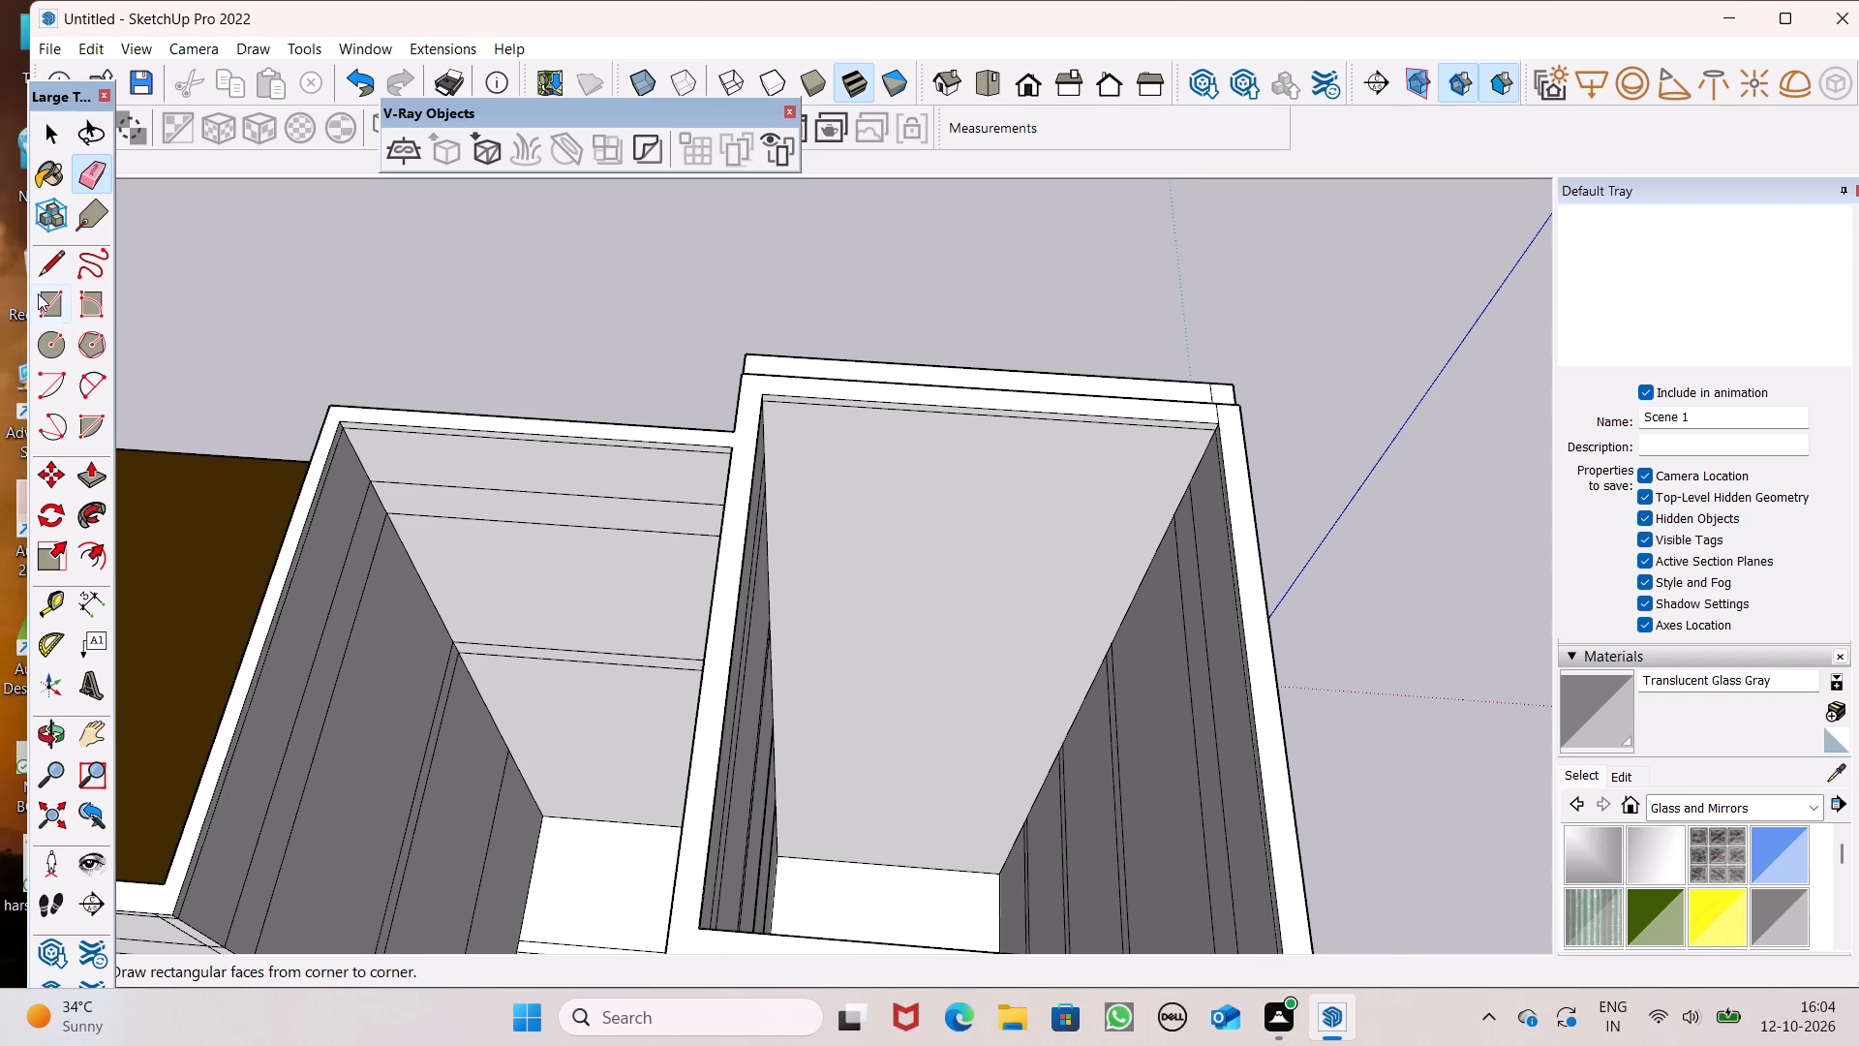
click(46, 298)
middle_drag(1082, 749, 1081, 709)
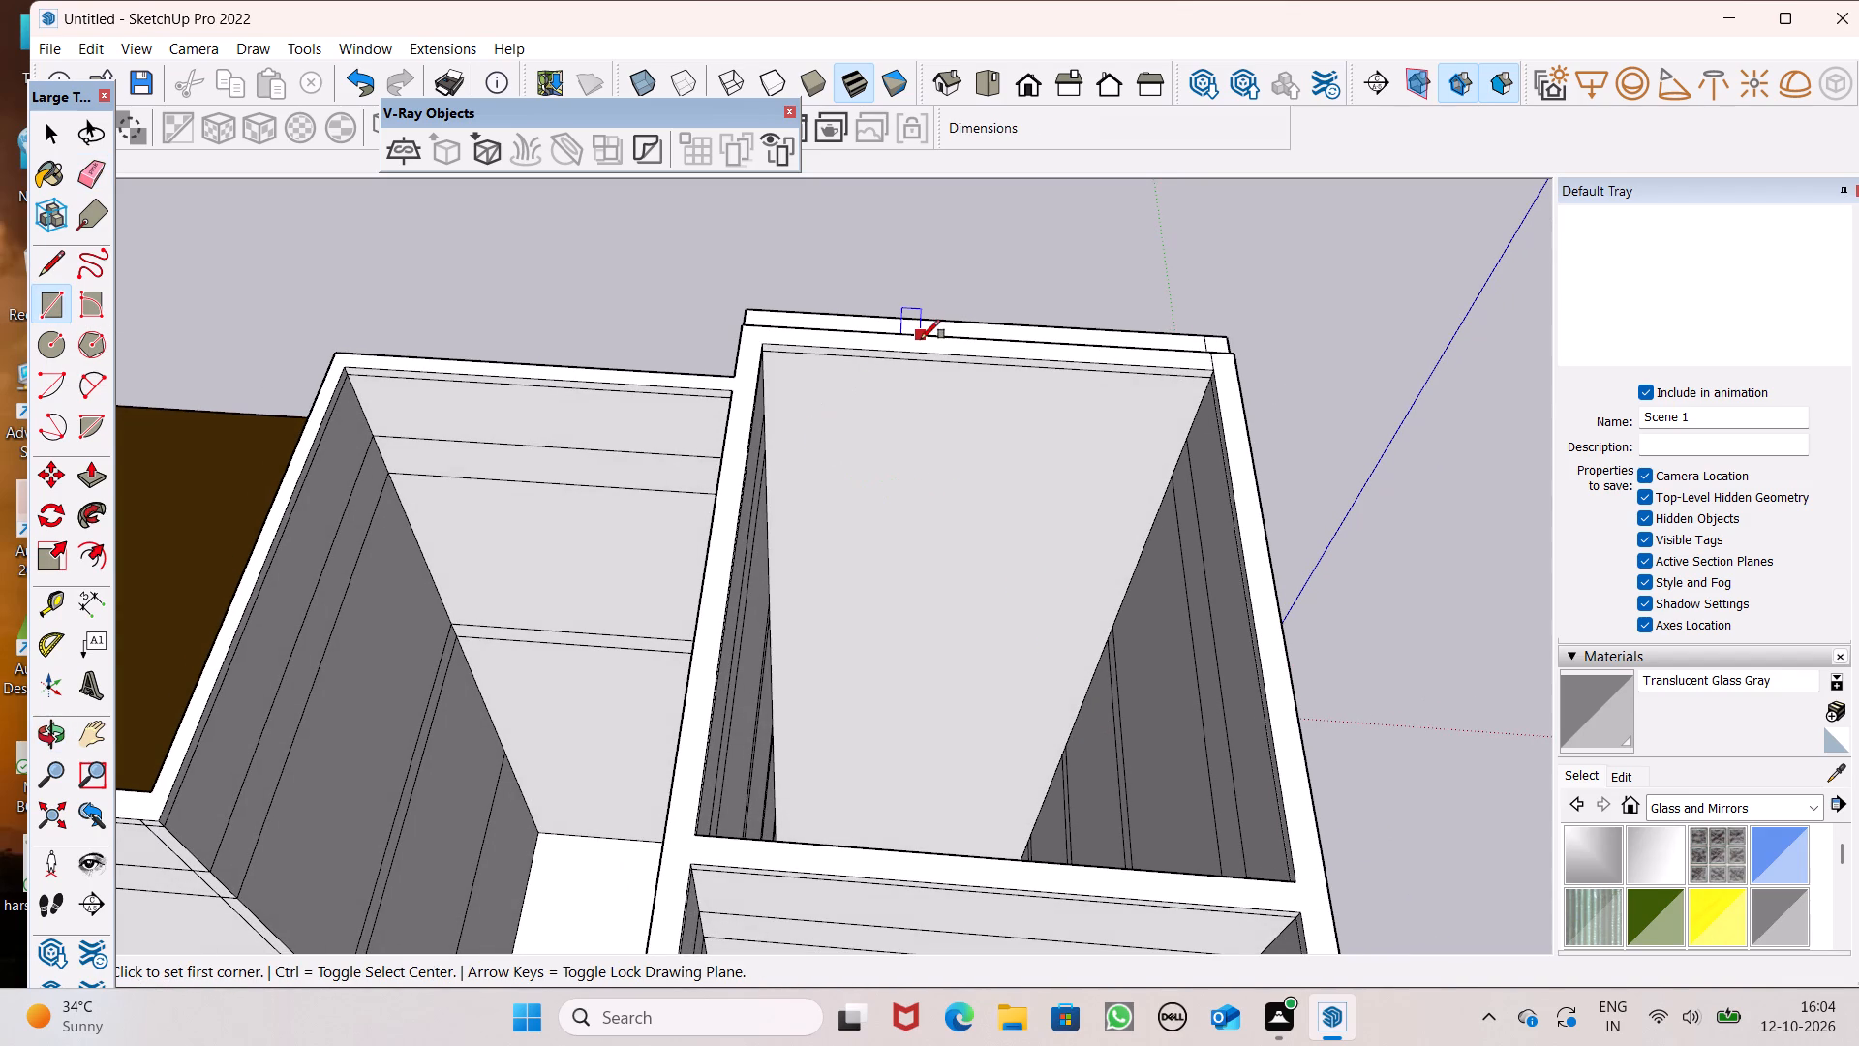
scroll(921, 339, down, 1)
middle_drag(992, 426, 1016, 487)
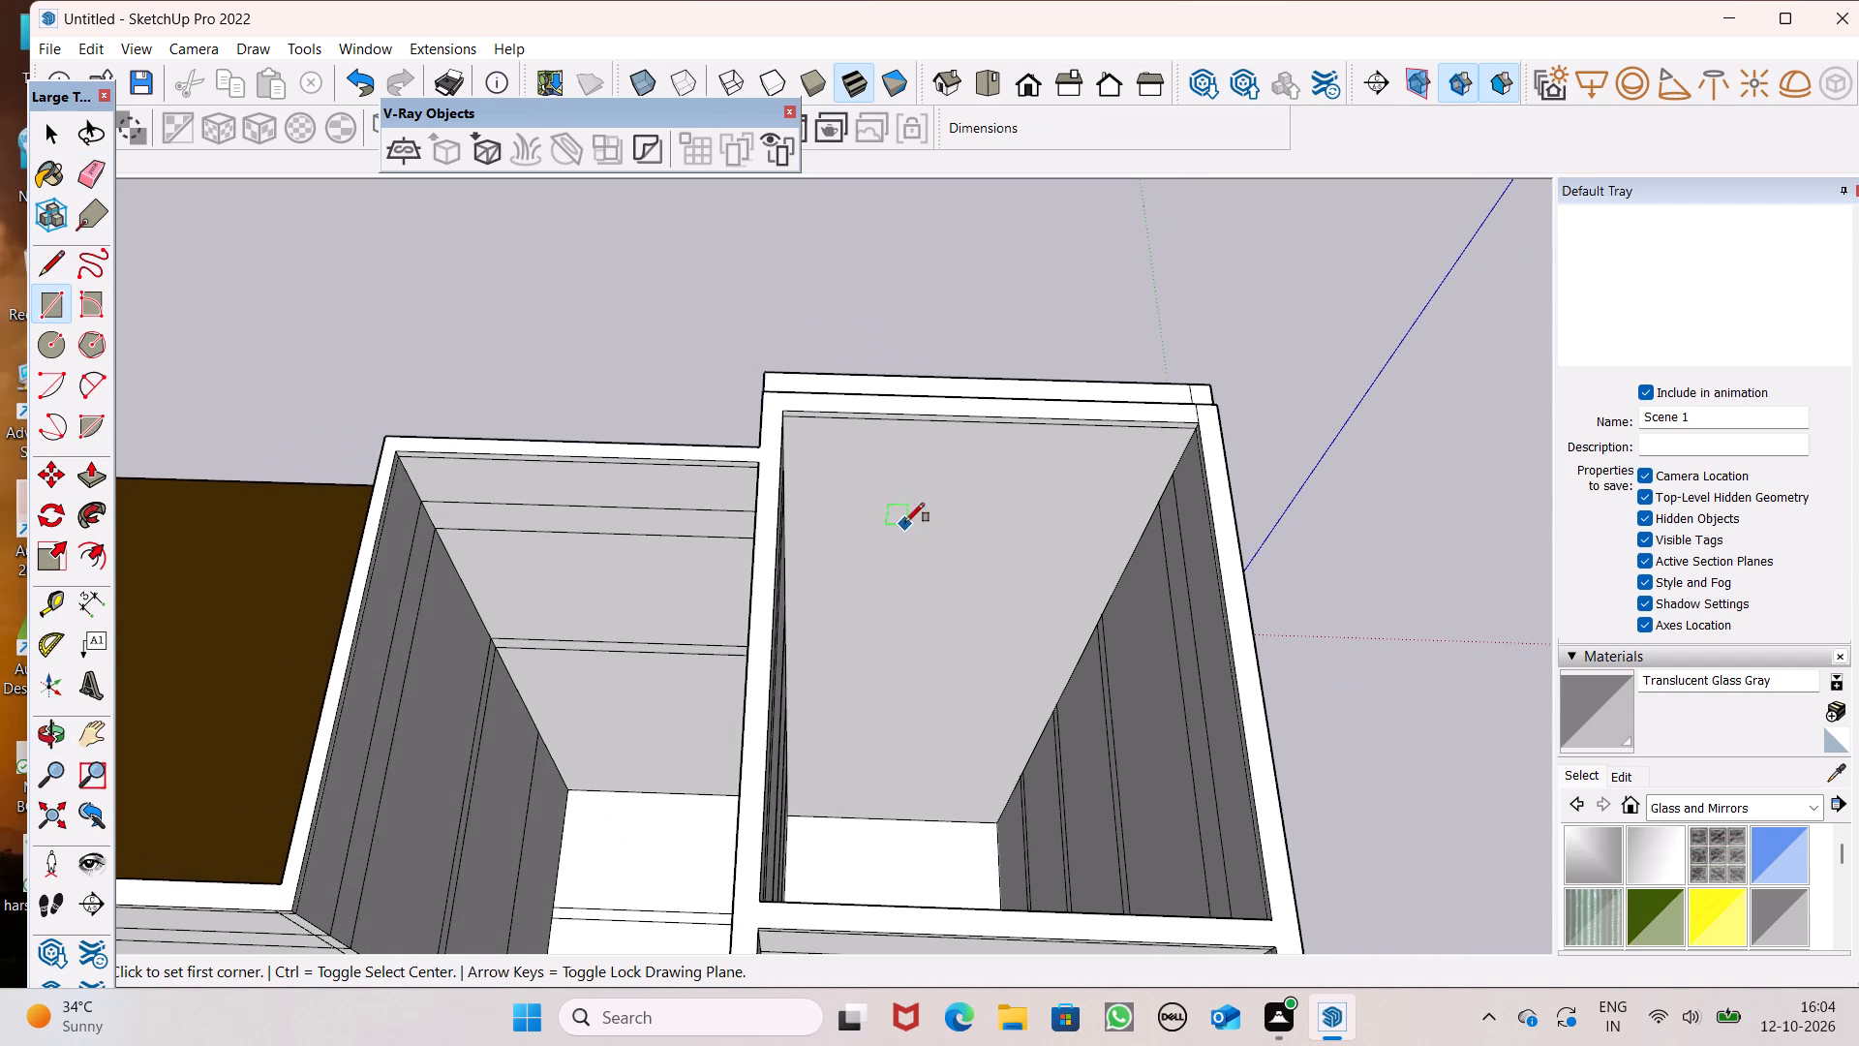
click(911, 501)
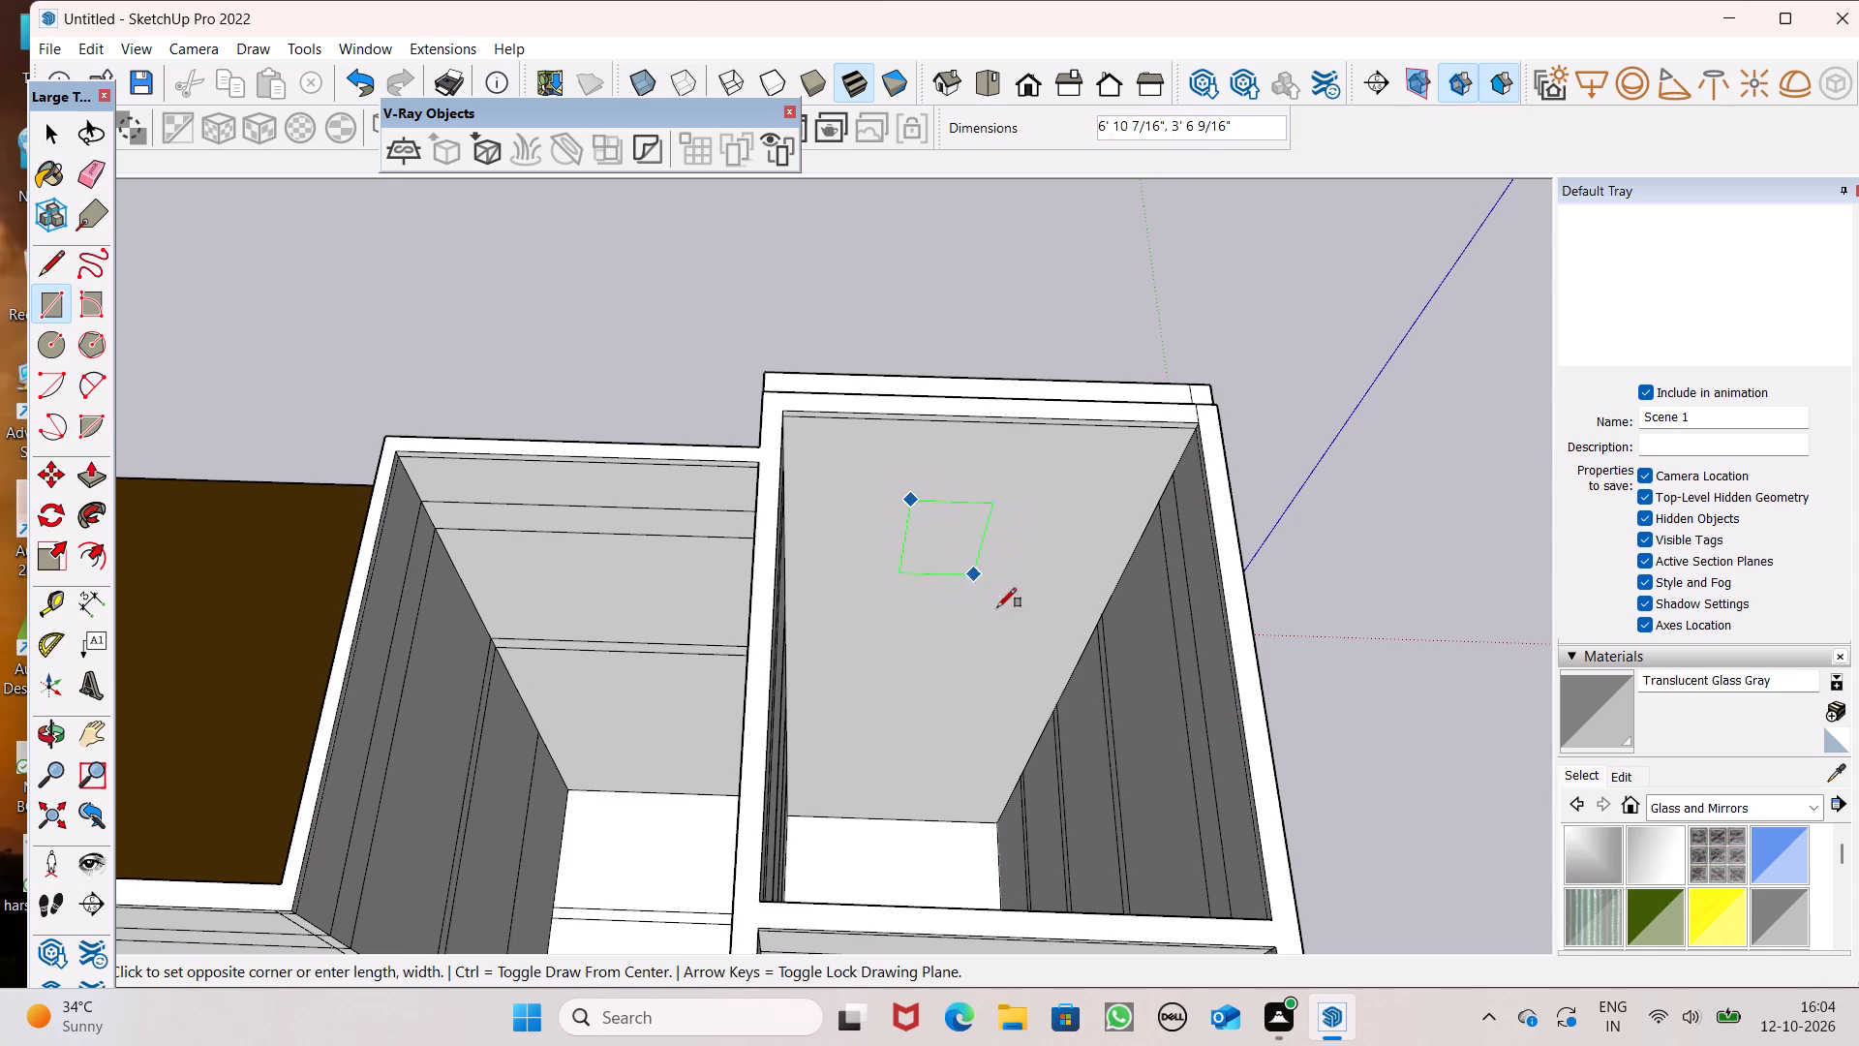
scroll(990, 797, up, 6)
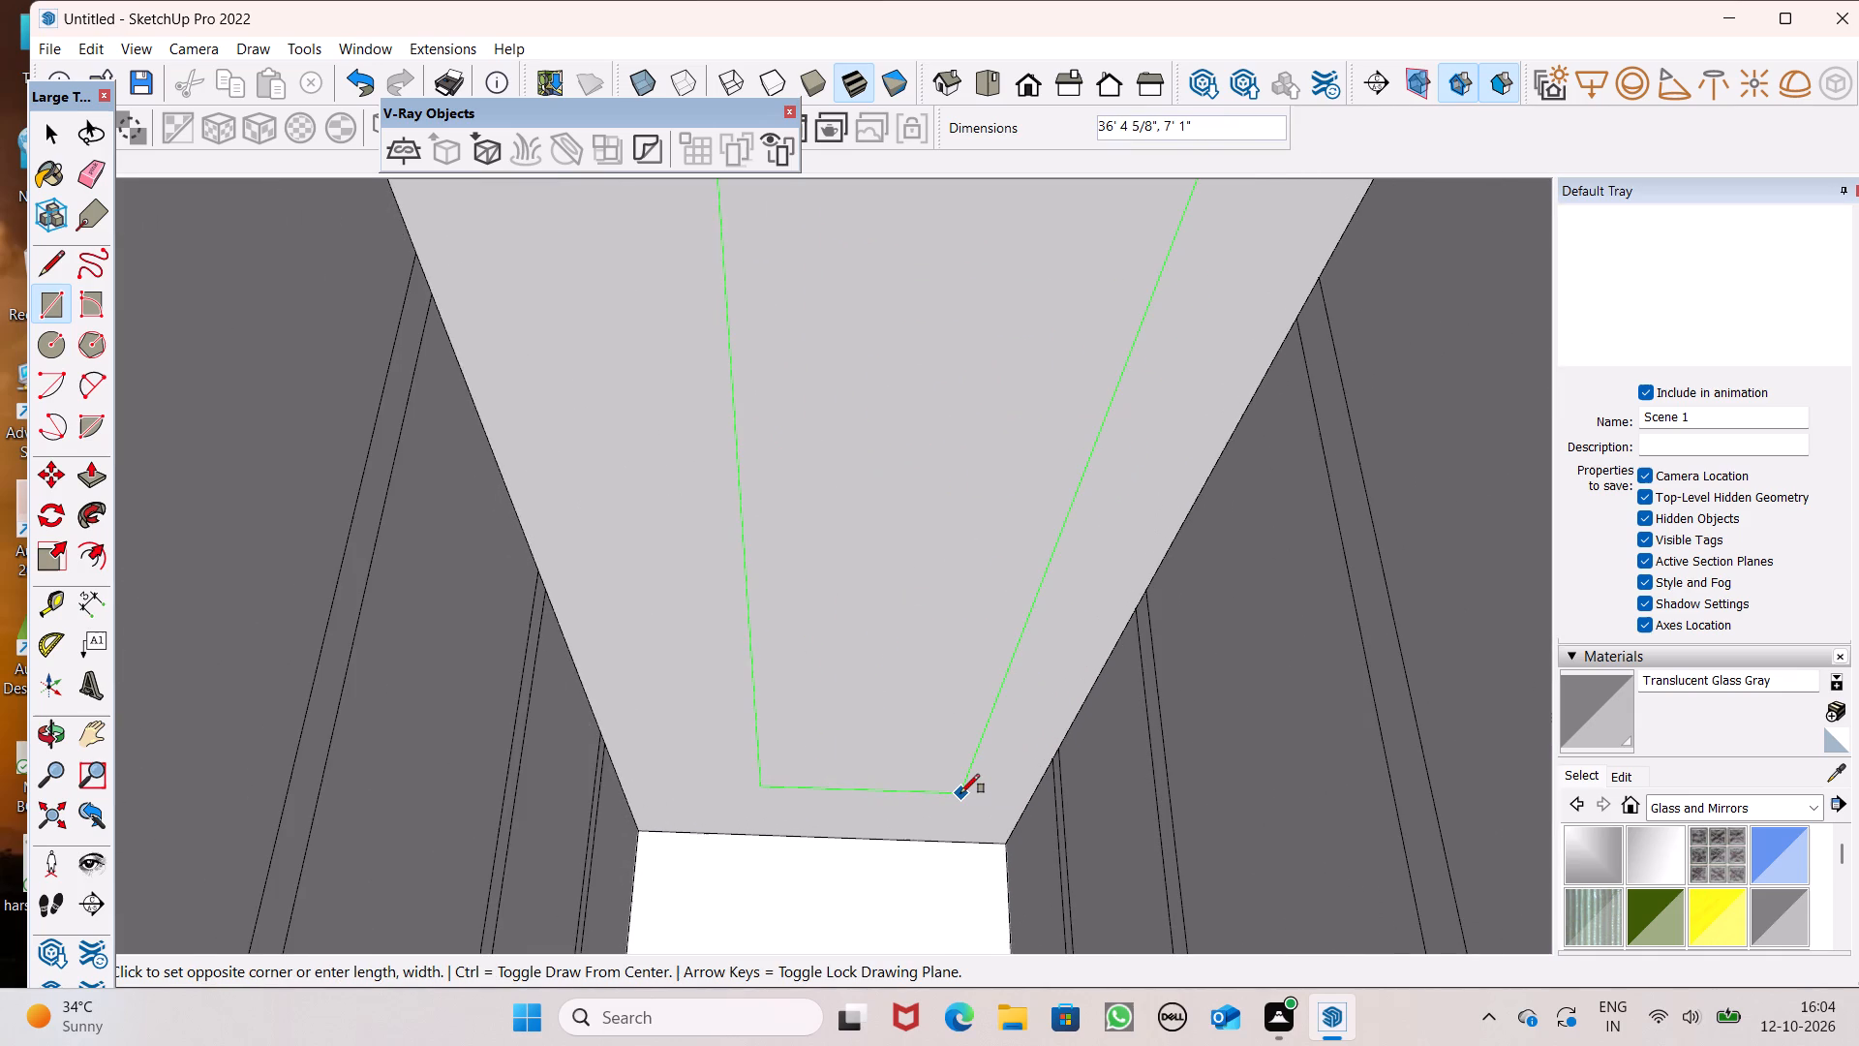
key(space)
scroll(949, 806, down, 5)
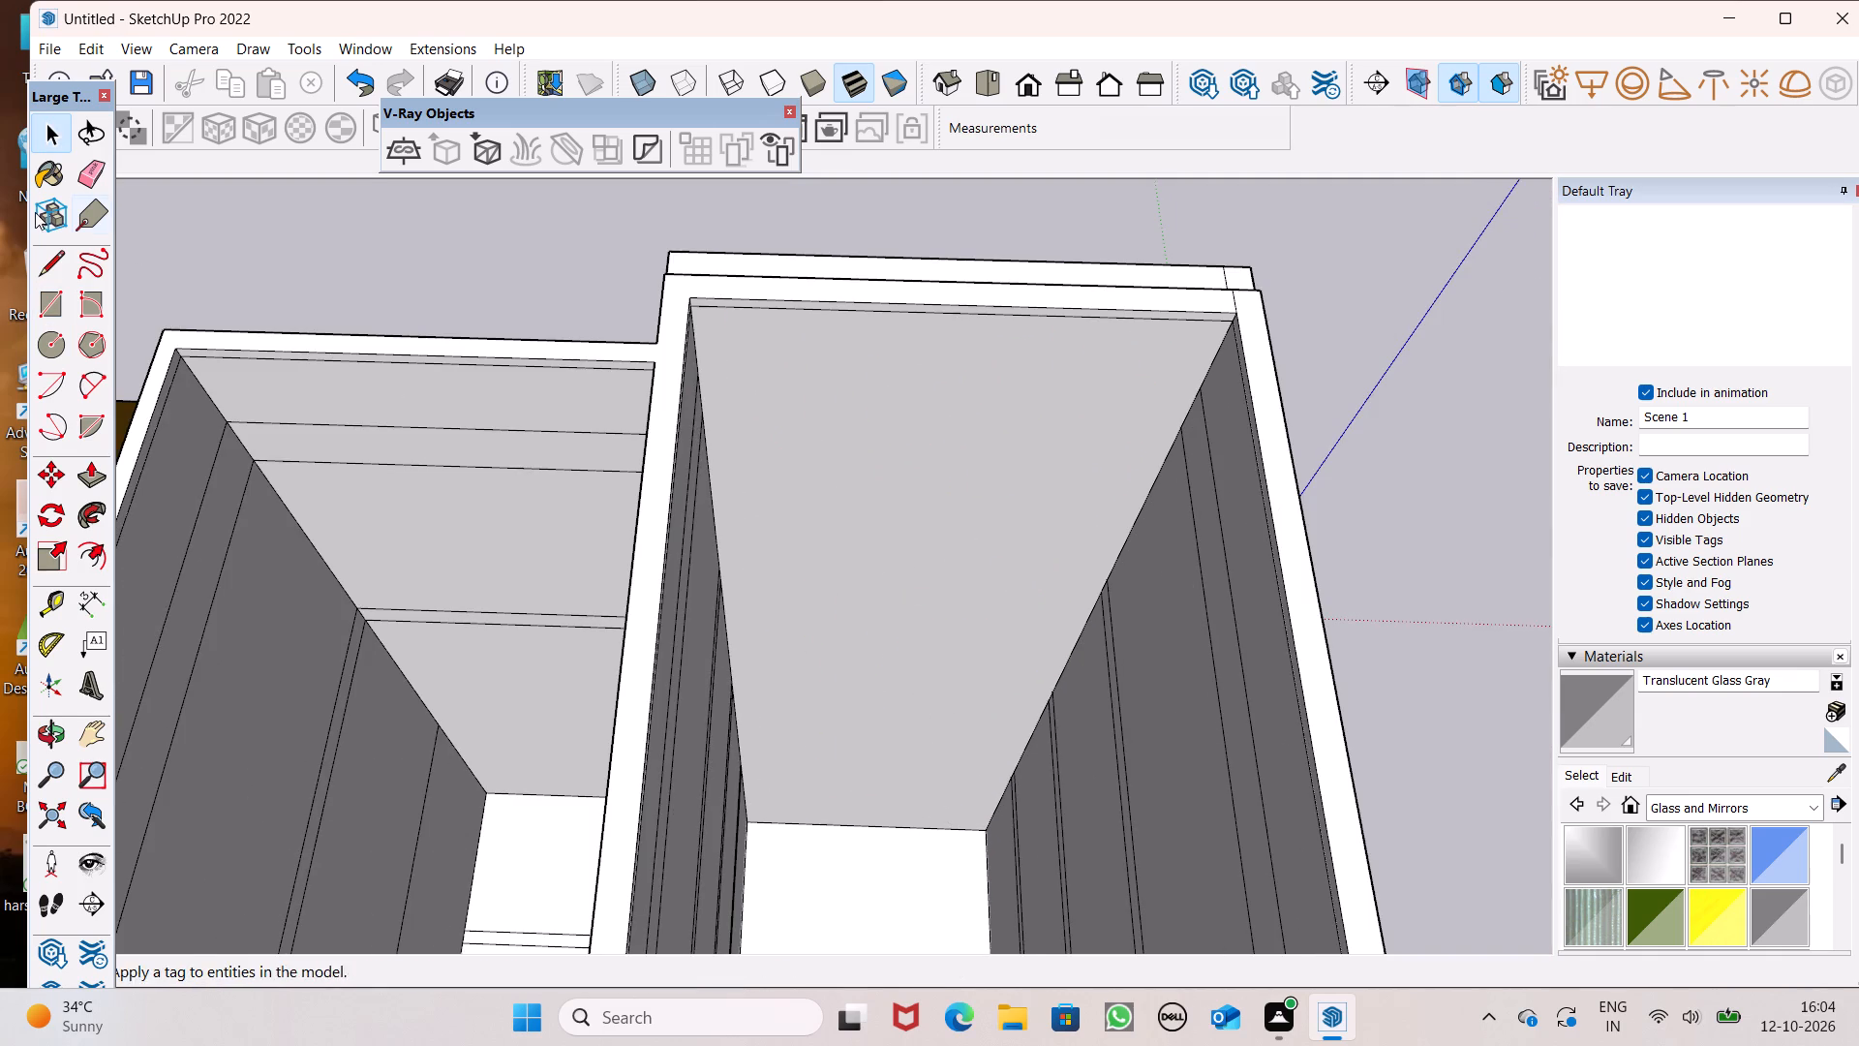
Draw a rectangle about 34' 6" by 8' 7" on the inner face of the front wall behind the tall window.
click(53, 316)
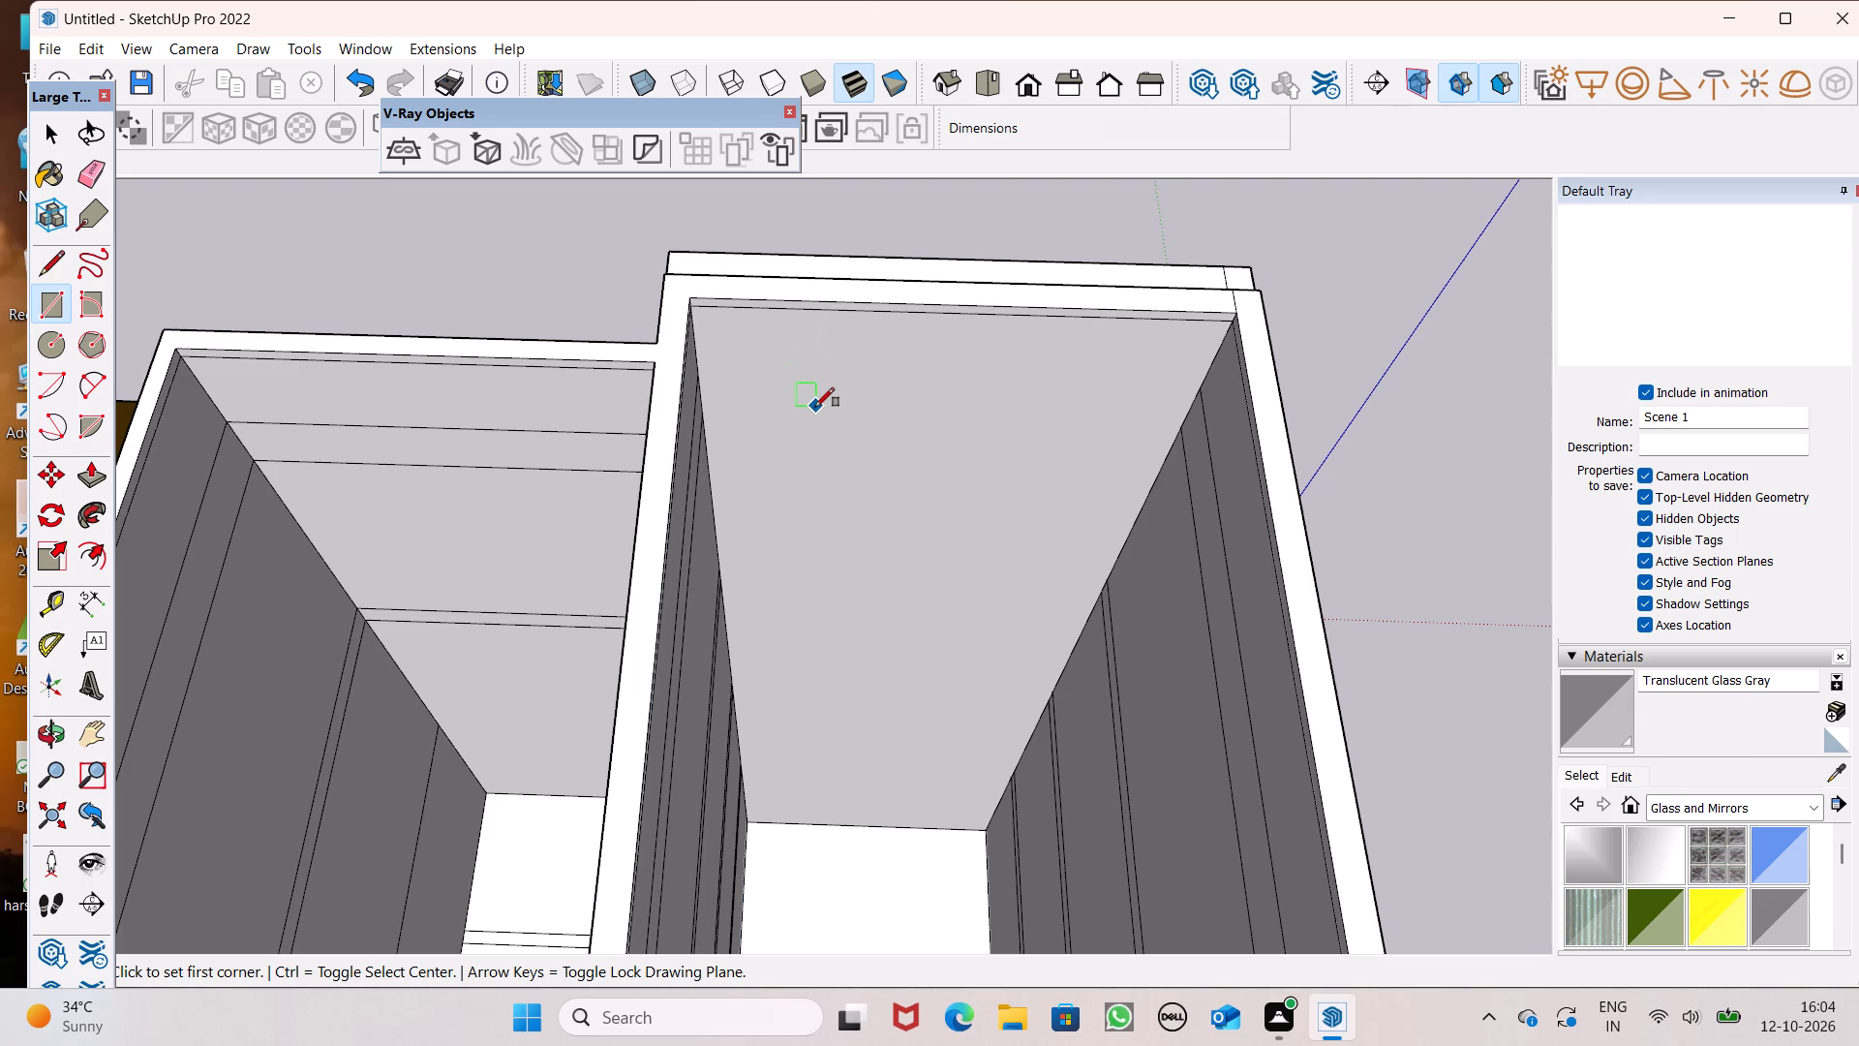
click(817, 415)
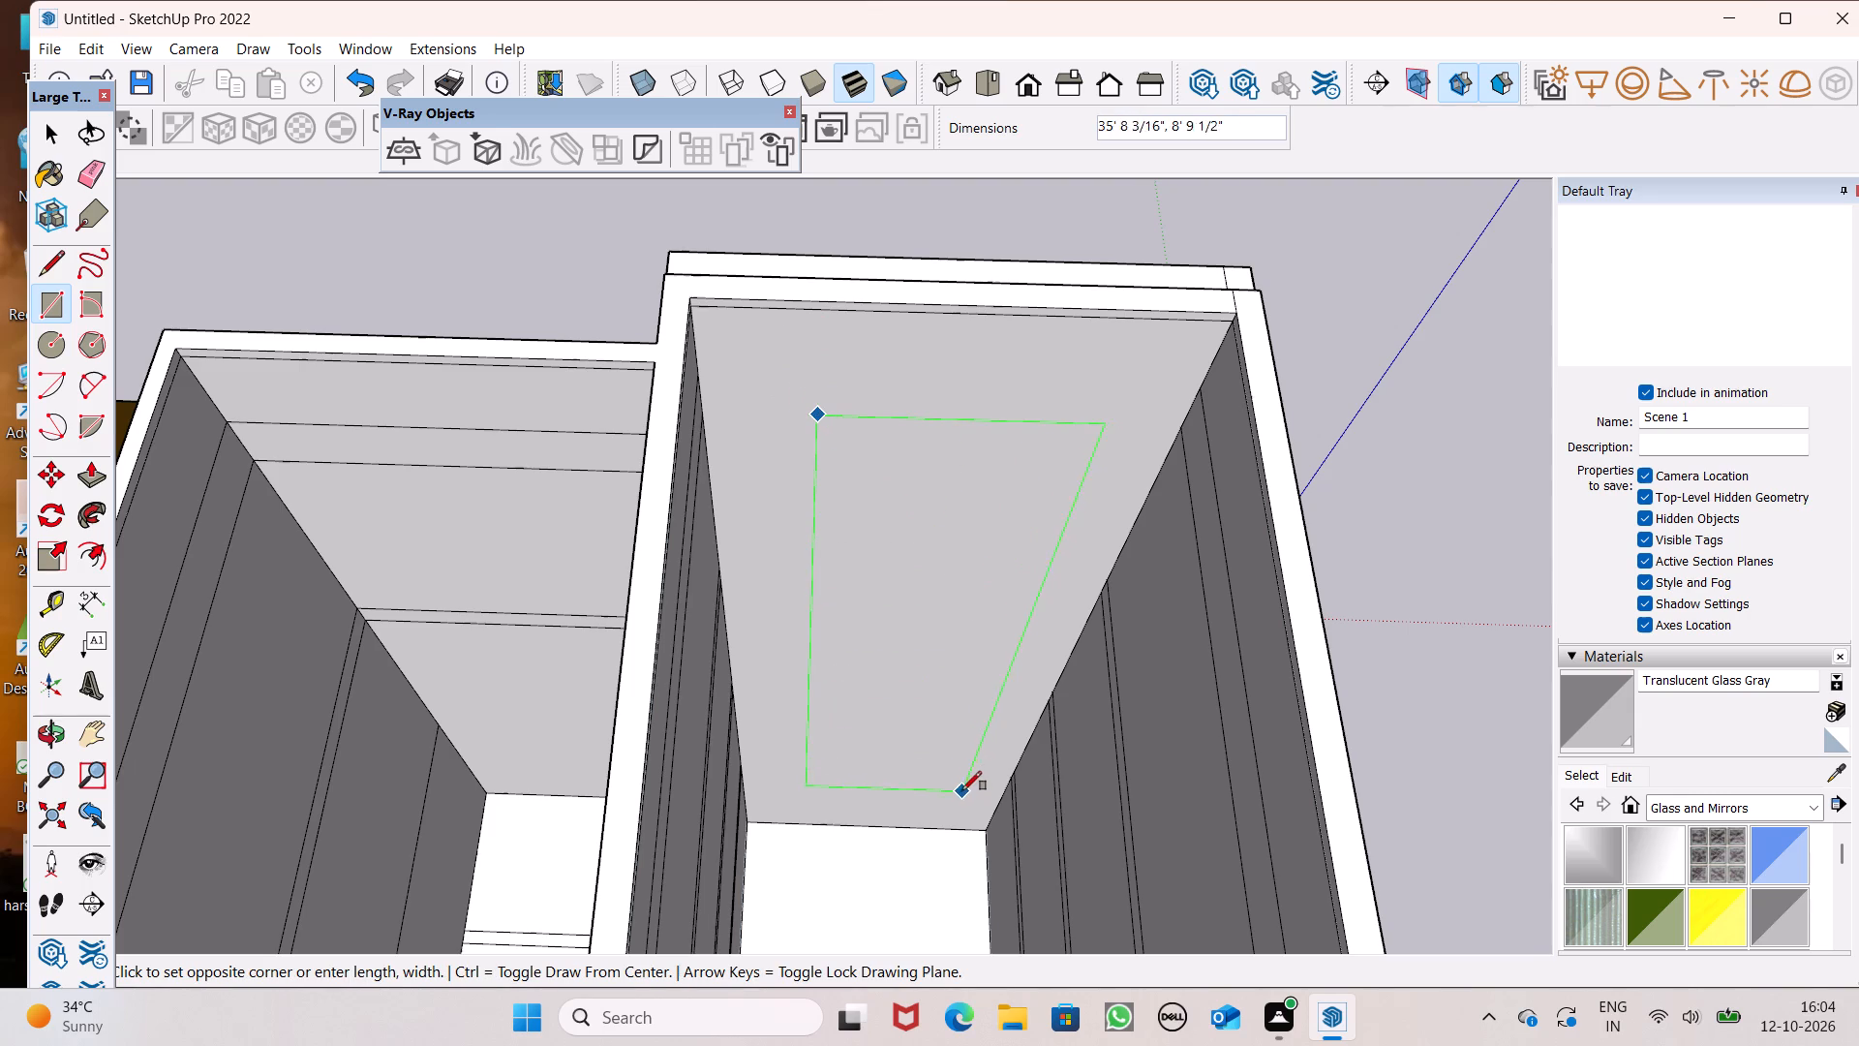
click(961, 784)
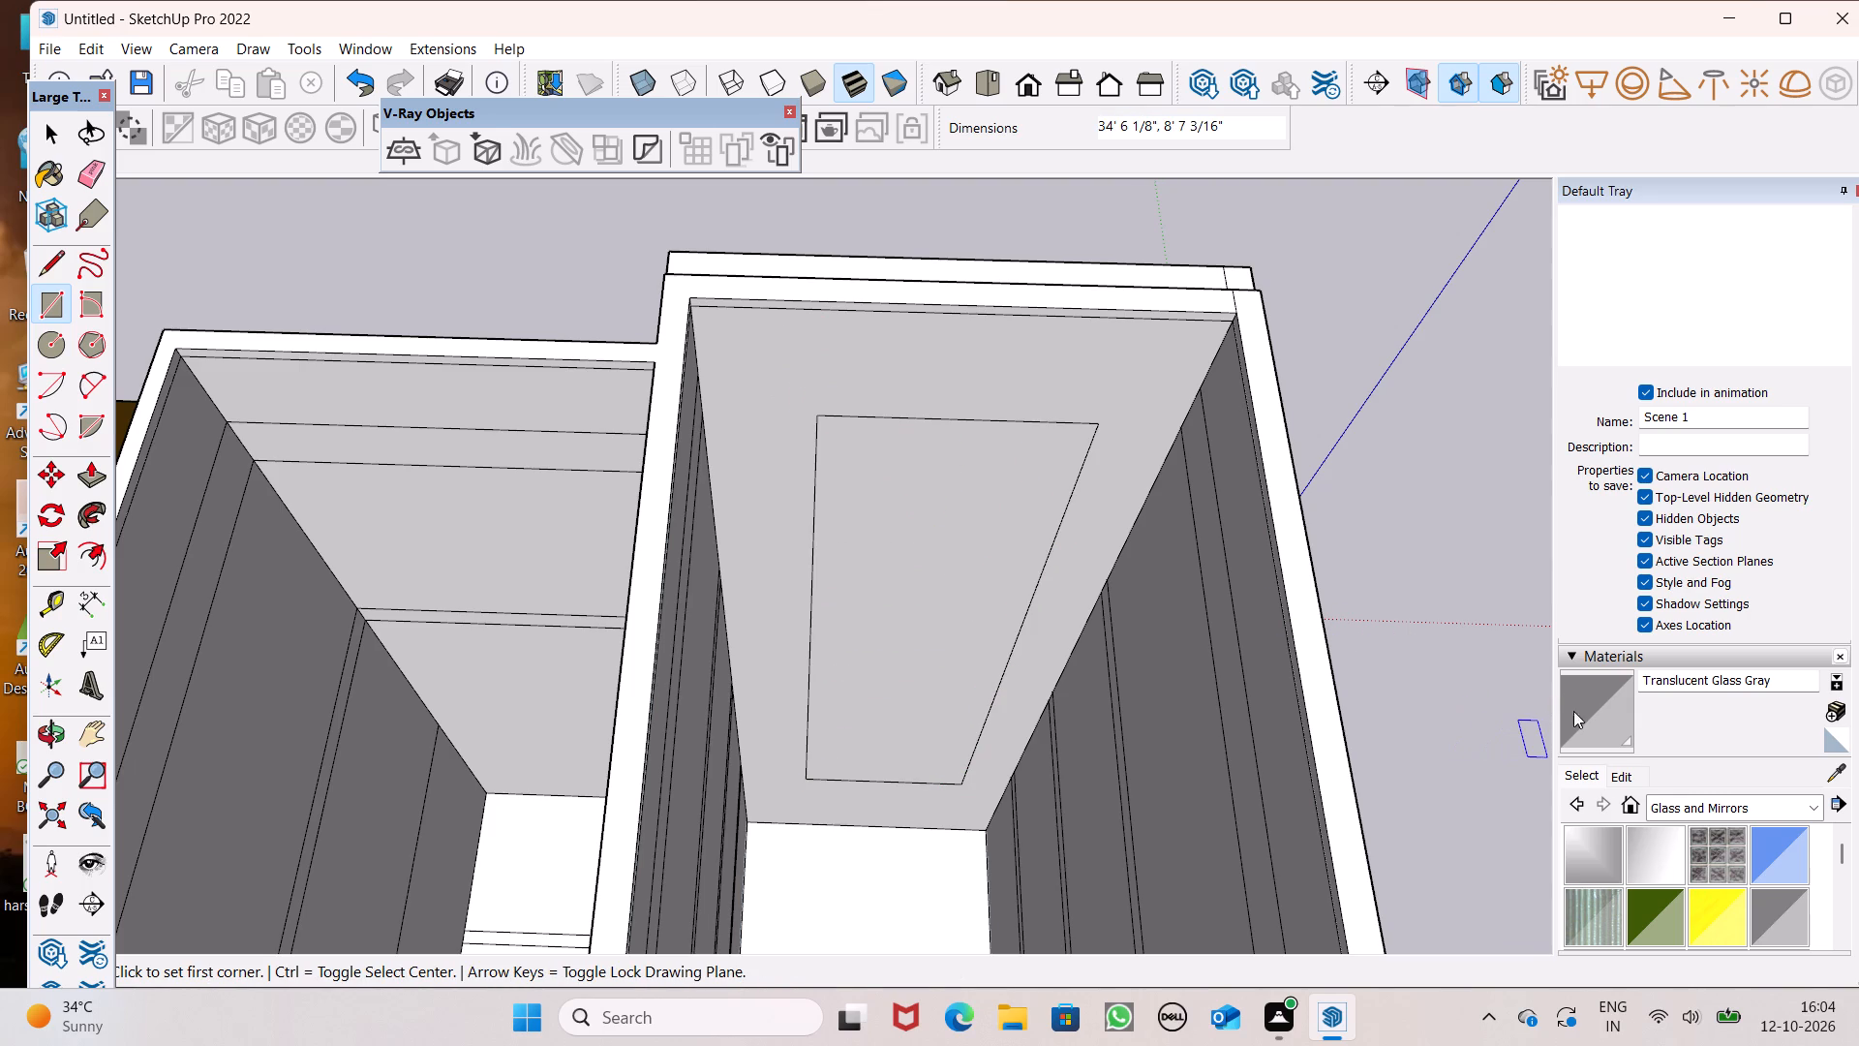
Paint the new rectangle on the front wall's inner face with Translucent Glass Gray.
click(1614, 709)
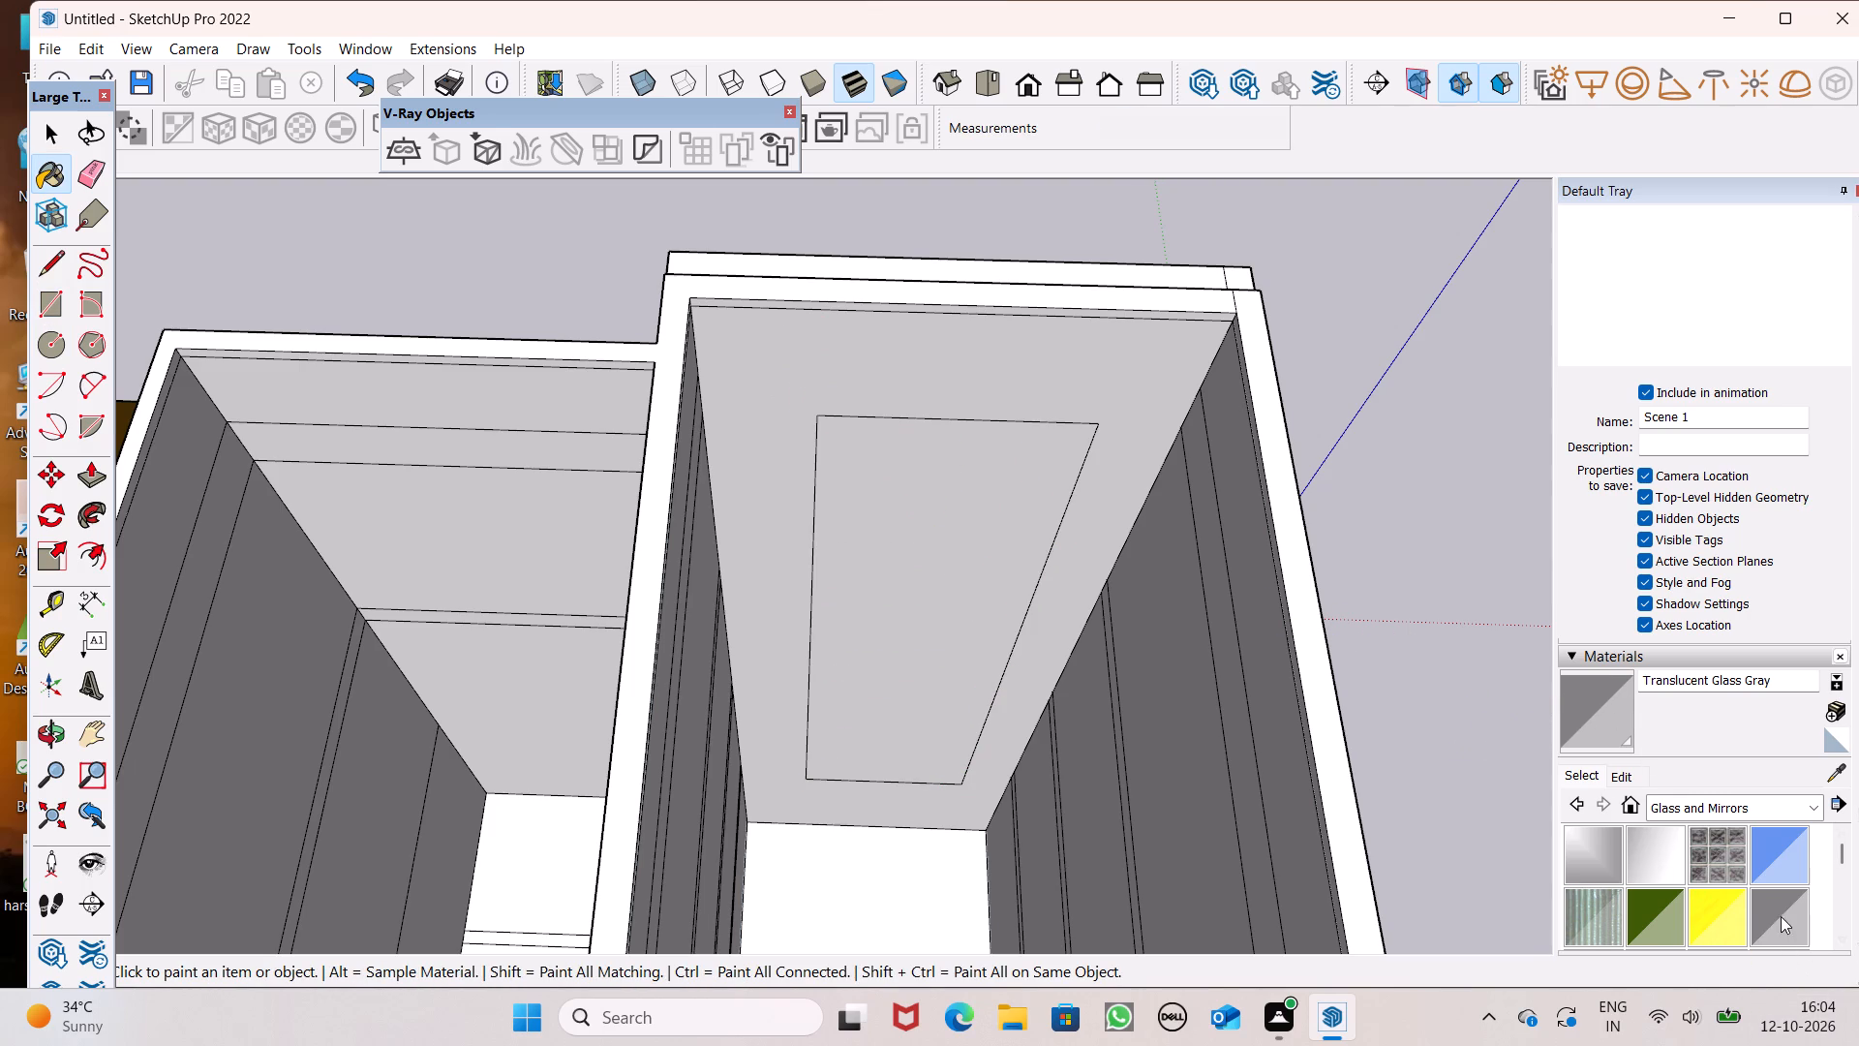
click(1781, 914)
click(936, 498)
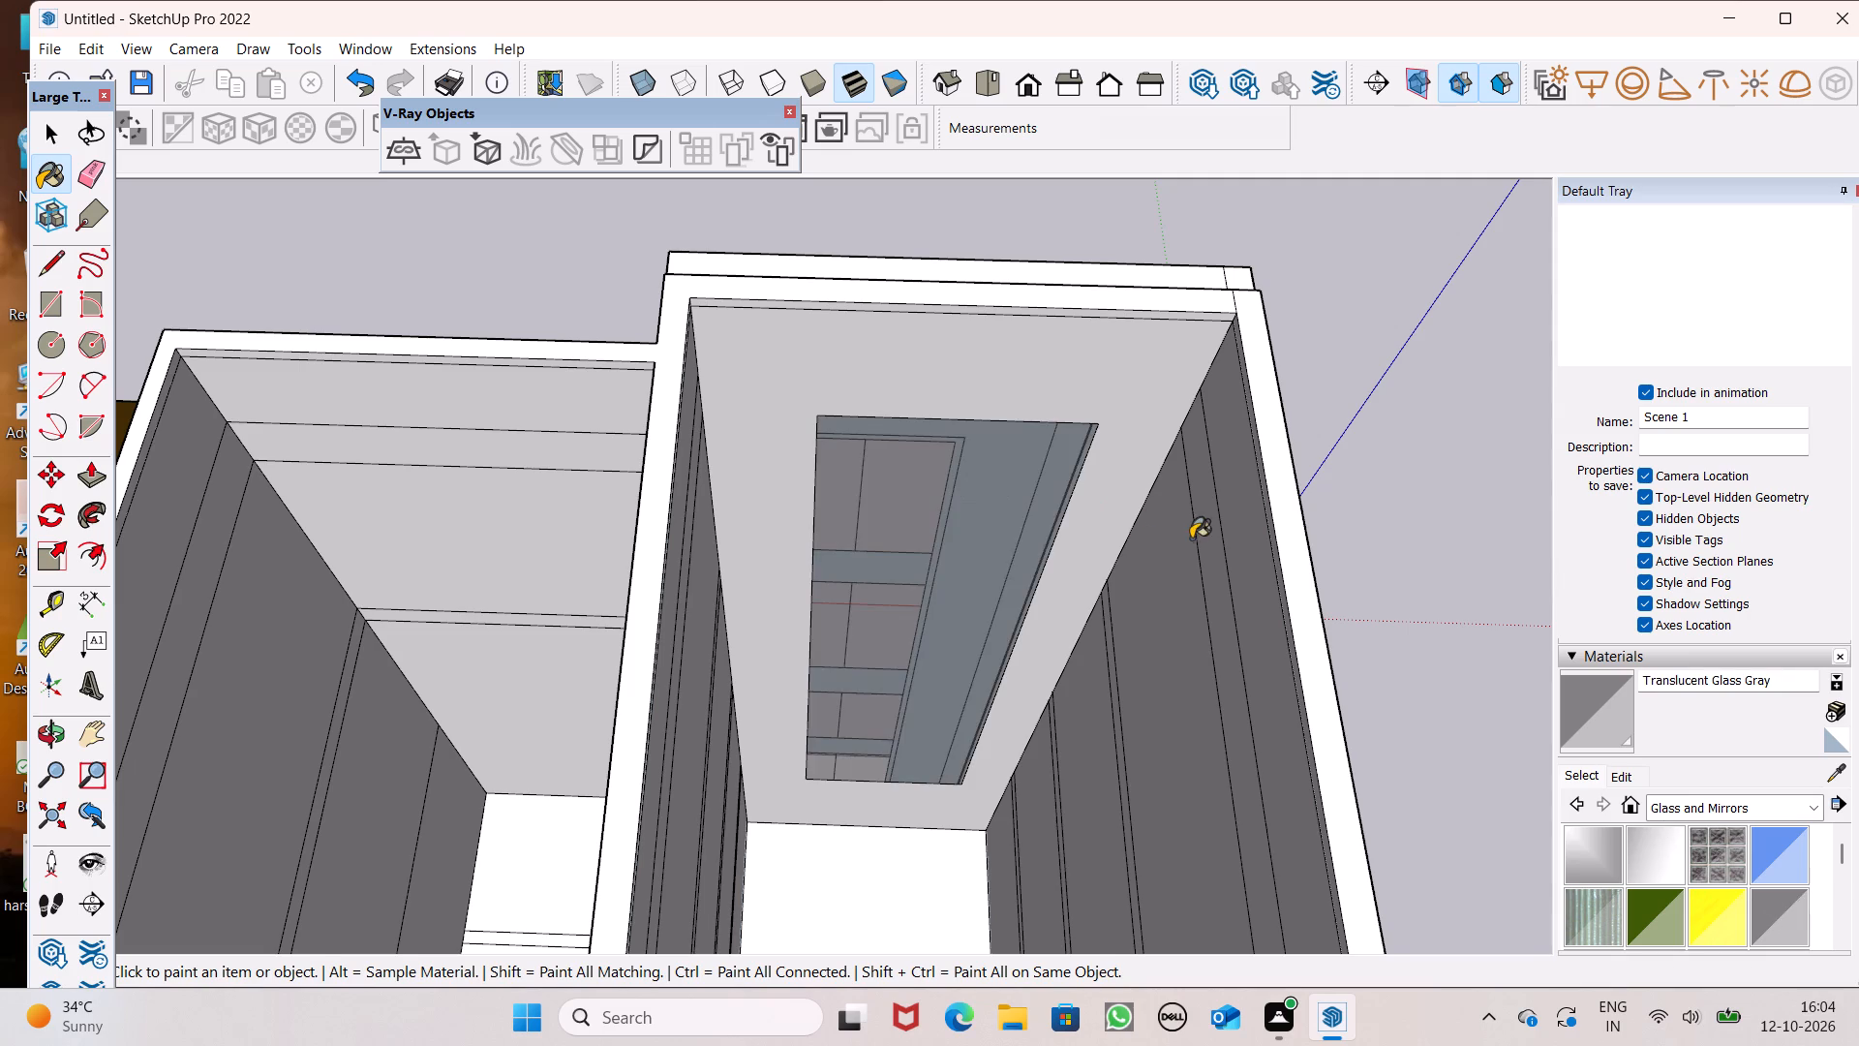
Examine the tall window and its new glass backing from the room side and from the front of the building.
middle_drag(1173, 538, 25, 301)
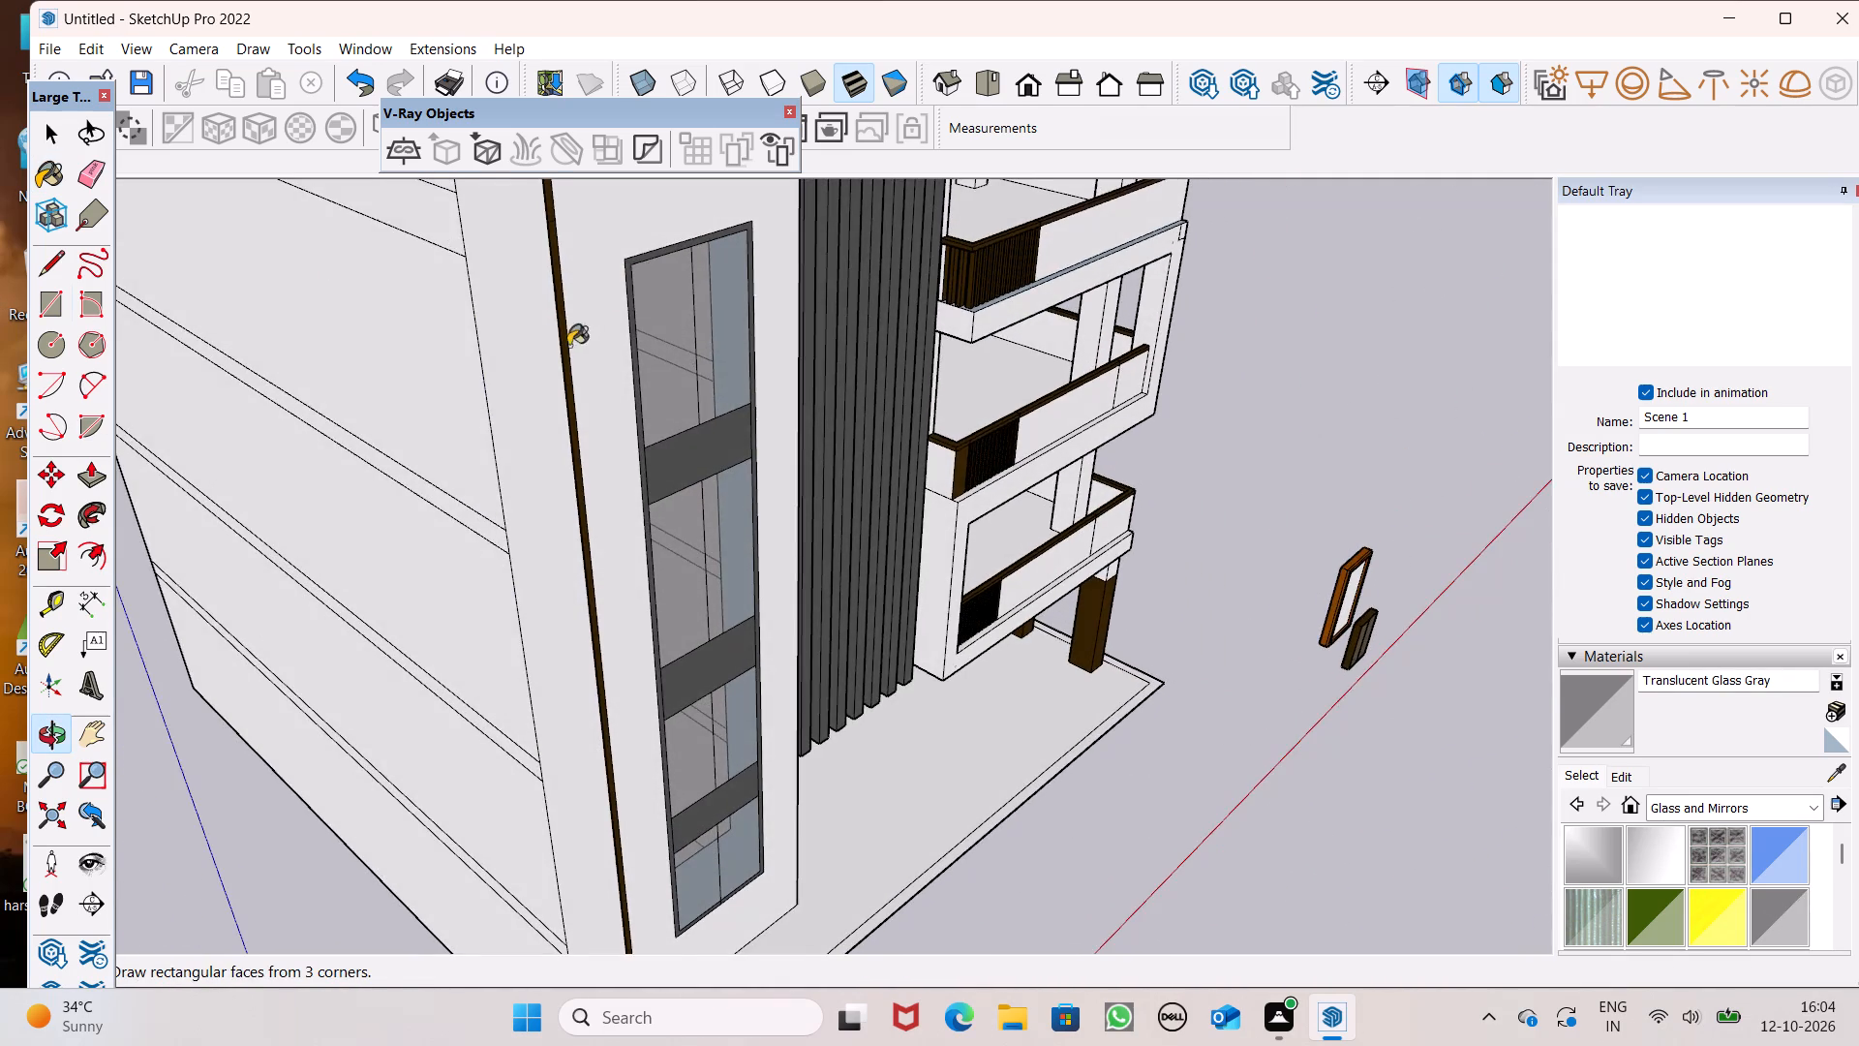
middle_drag(522, 359, 1211, 673)
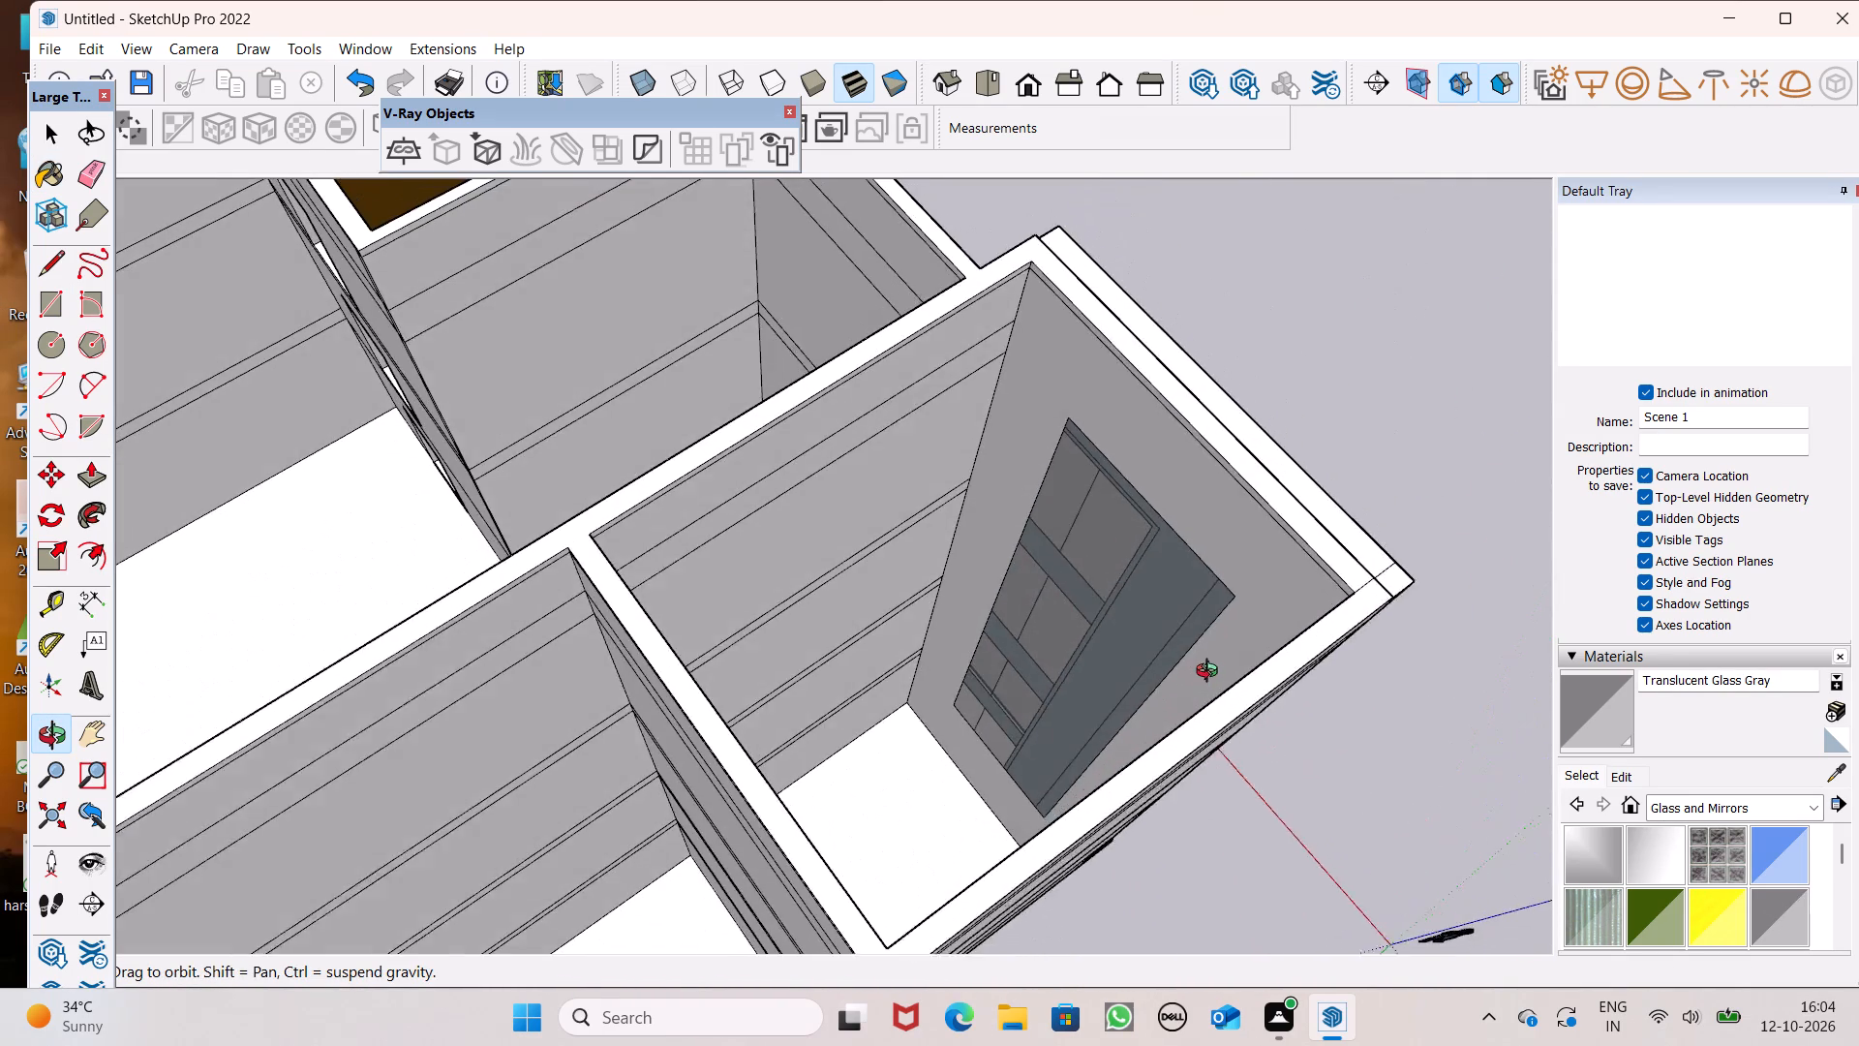
middle_drag(1211, 673, 1217, 676)
scroll(949, 690, up, 7)
middle_drag(1151, 704, 1349, 595)
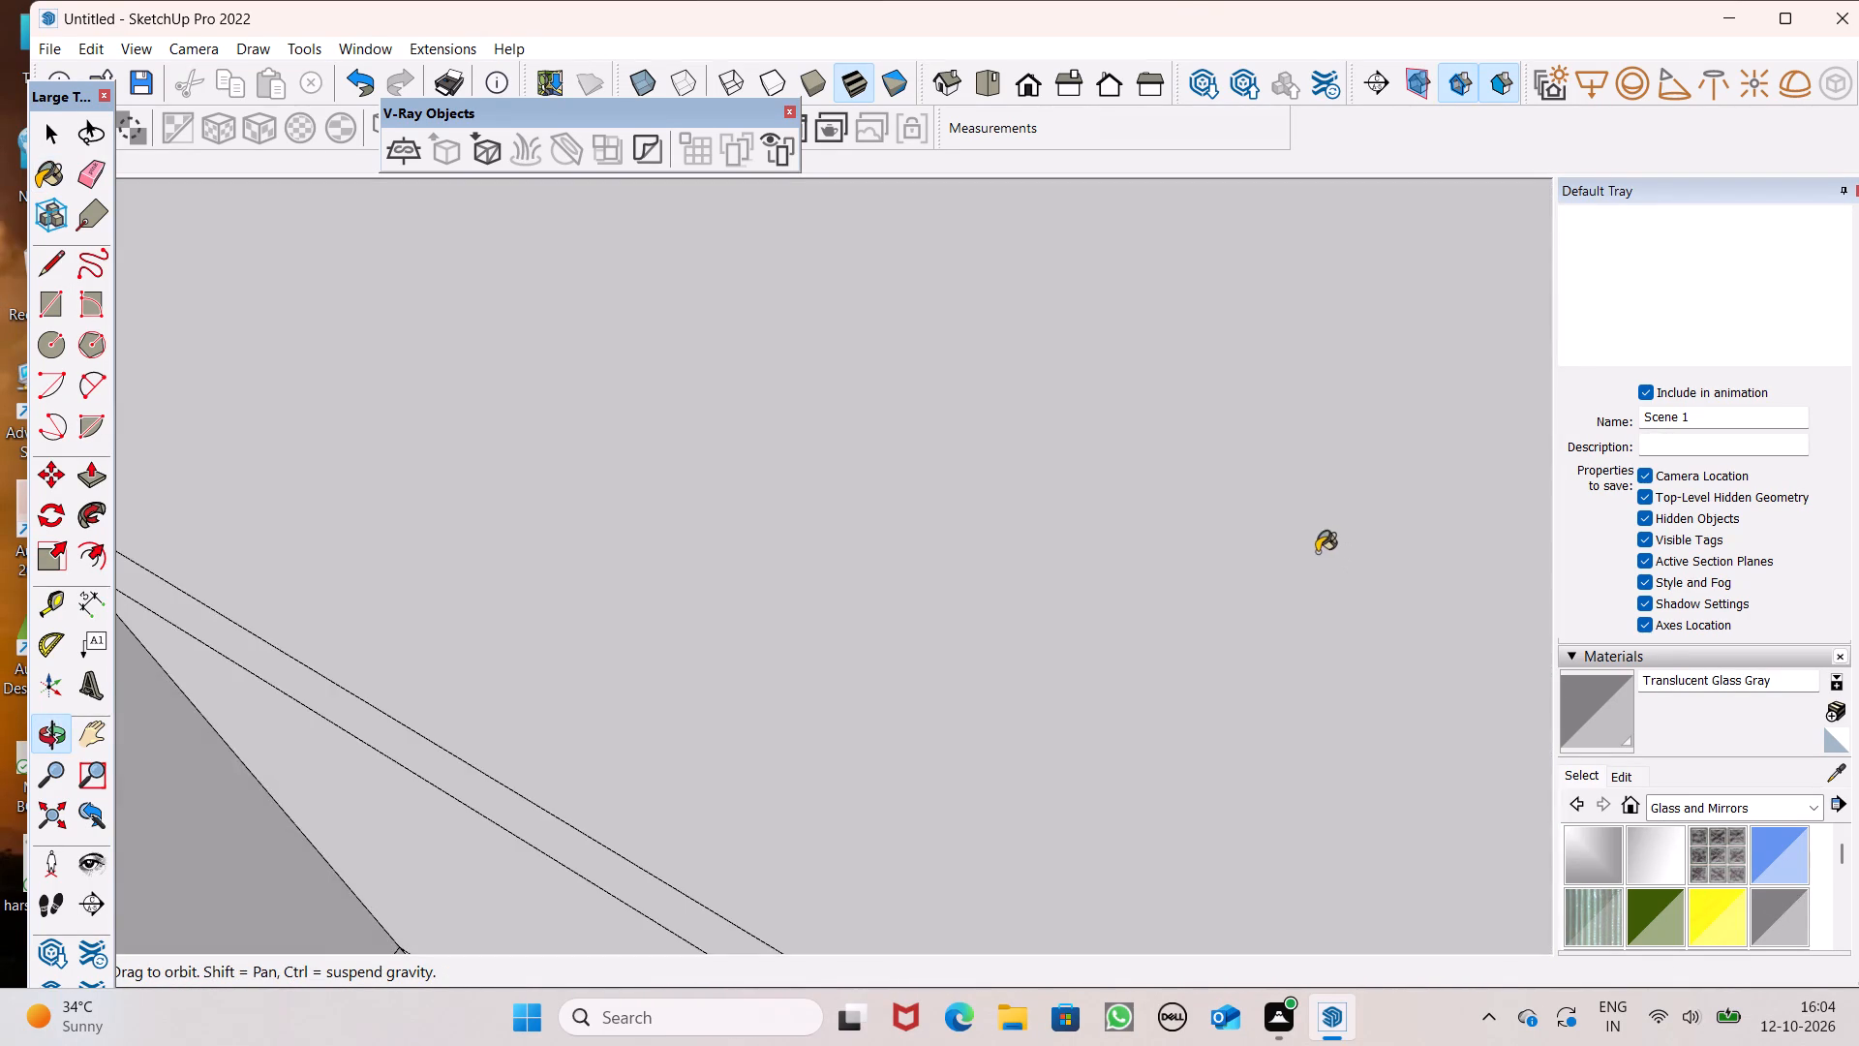
middle_drag(1320, 532, 198, 425)
scroll(579, 328, down, 2)
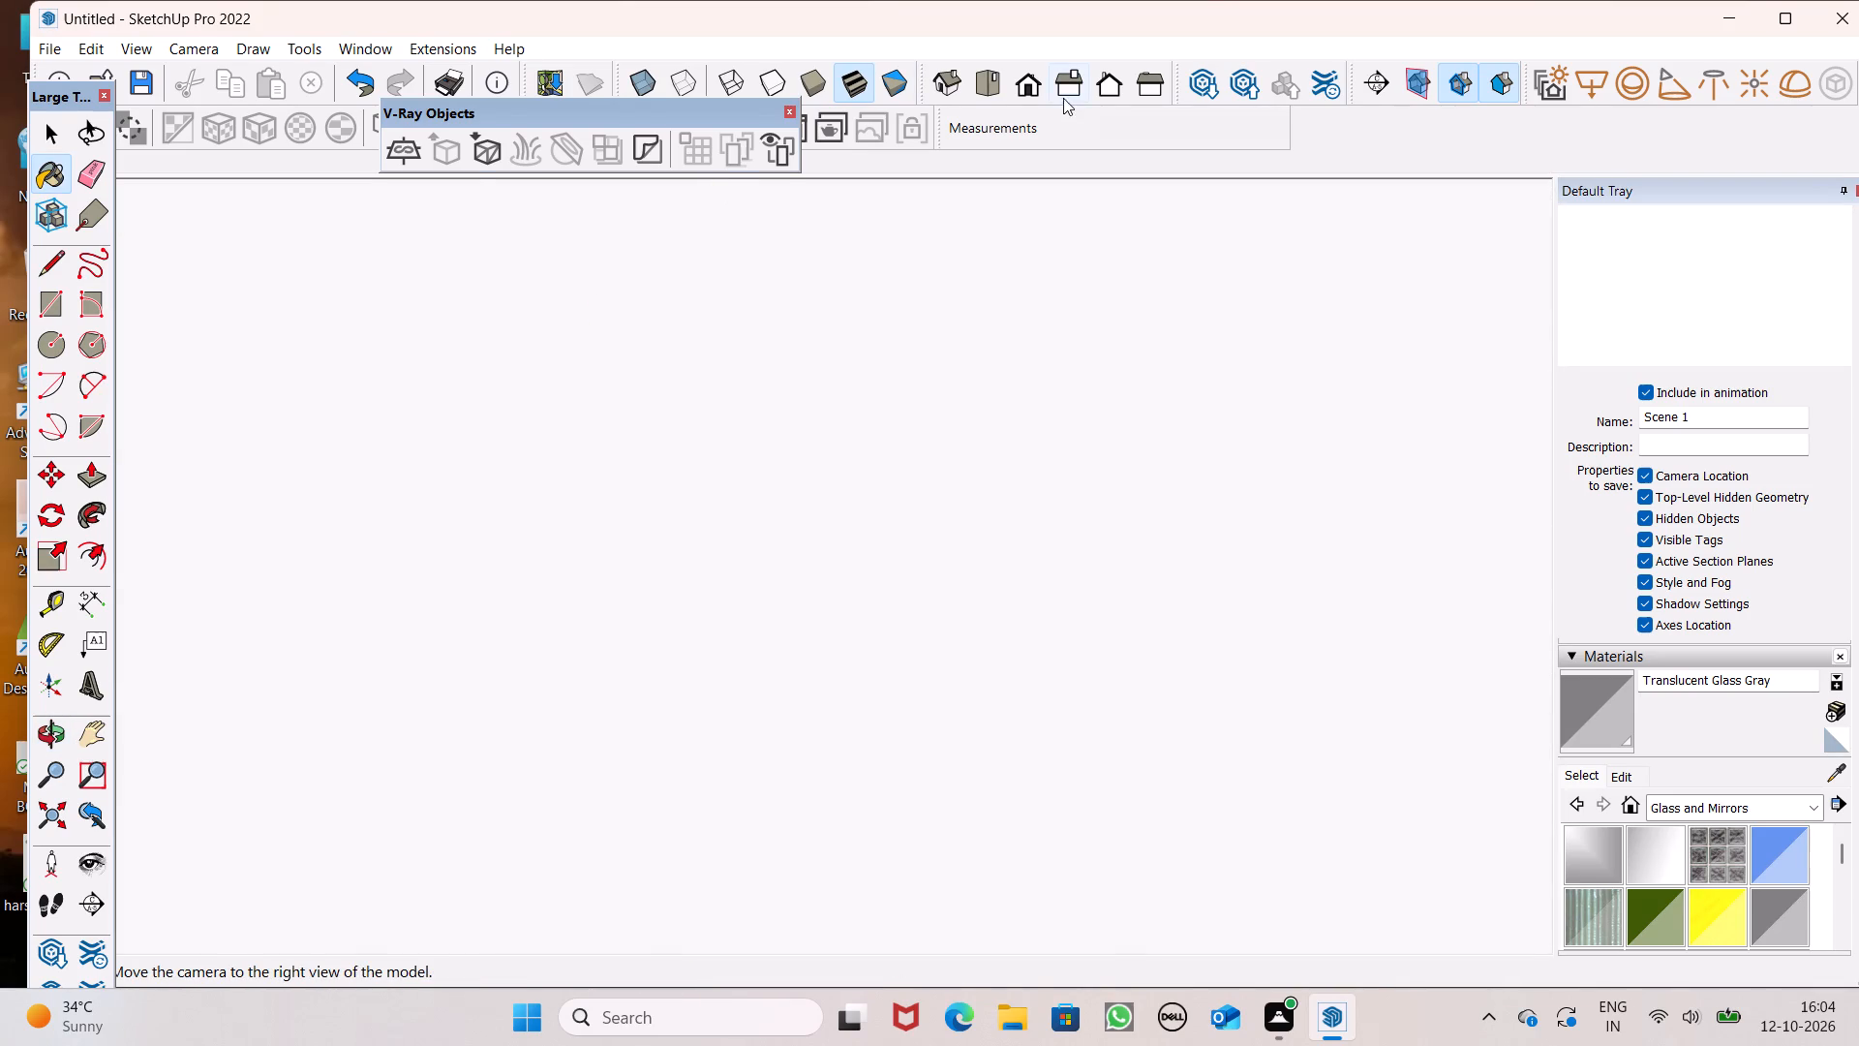
click(1042, 82)
scroll(951, 45, down, 3)
scroll(954, 139, down, 6)
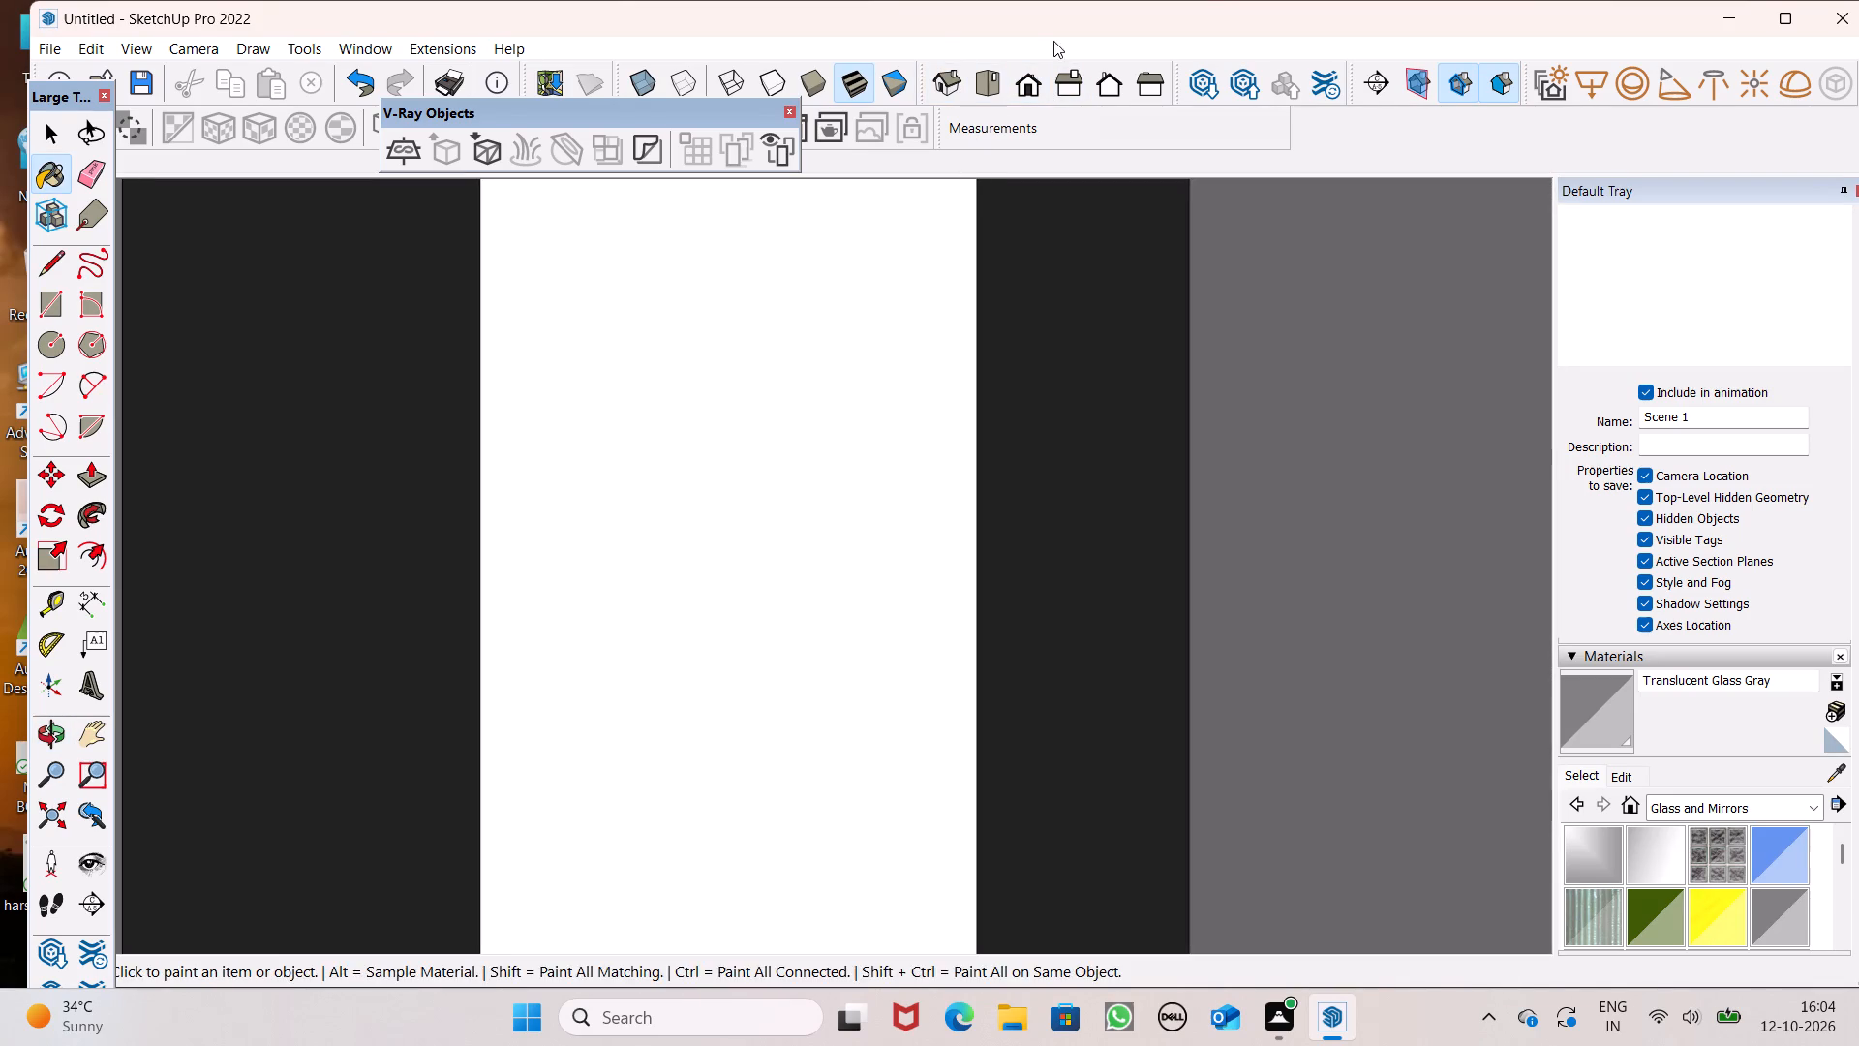
click(1024, 85)
scroll(963, 322, down, 5)
scroll(894, 499, down, 13)
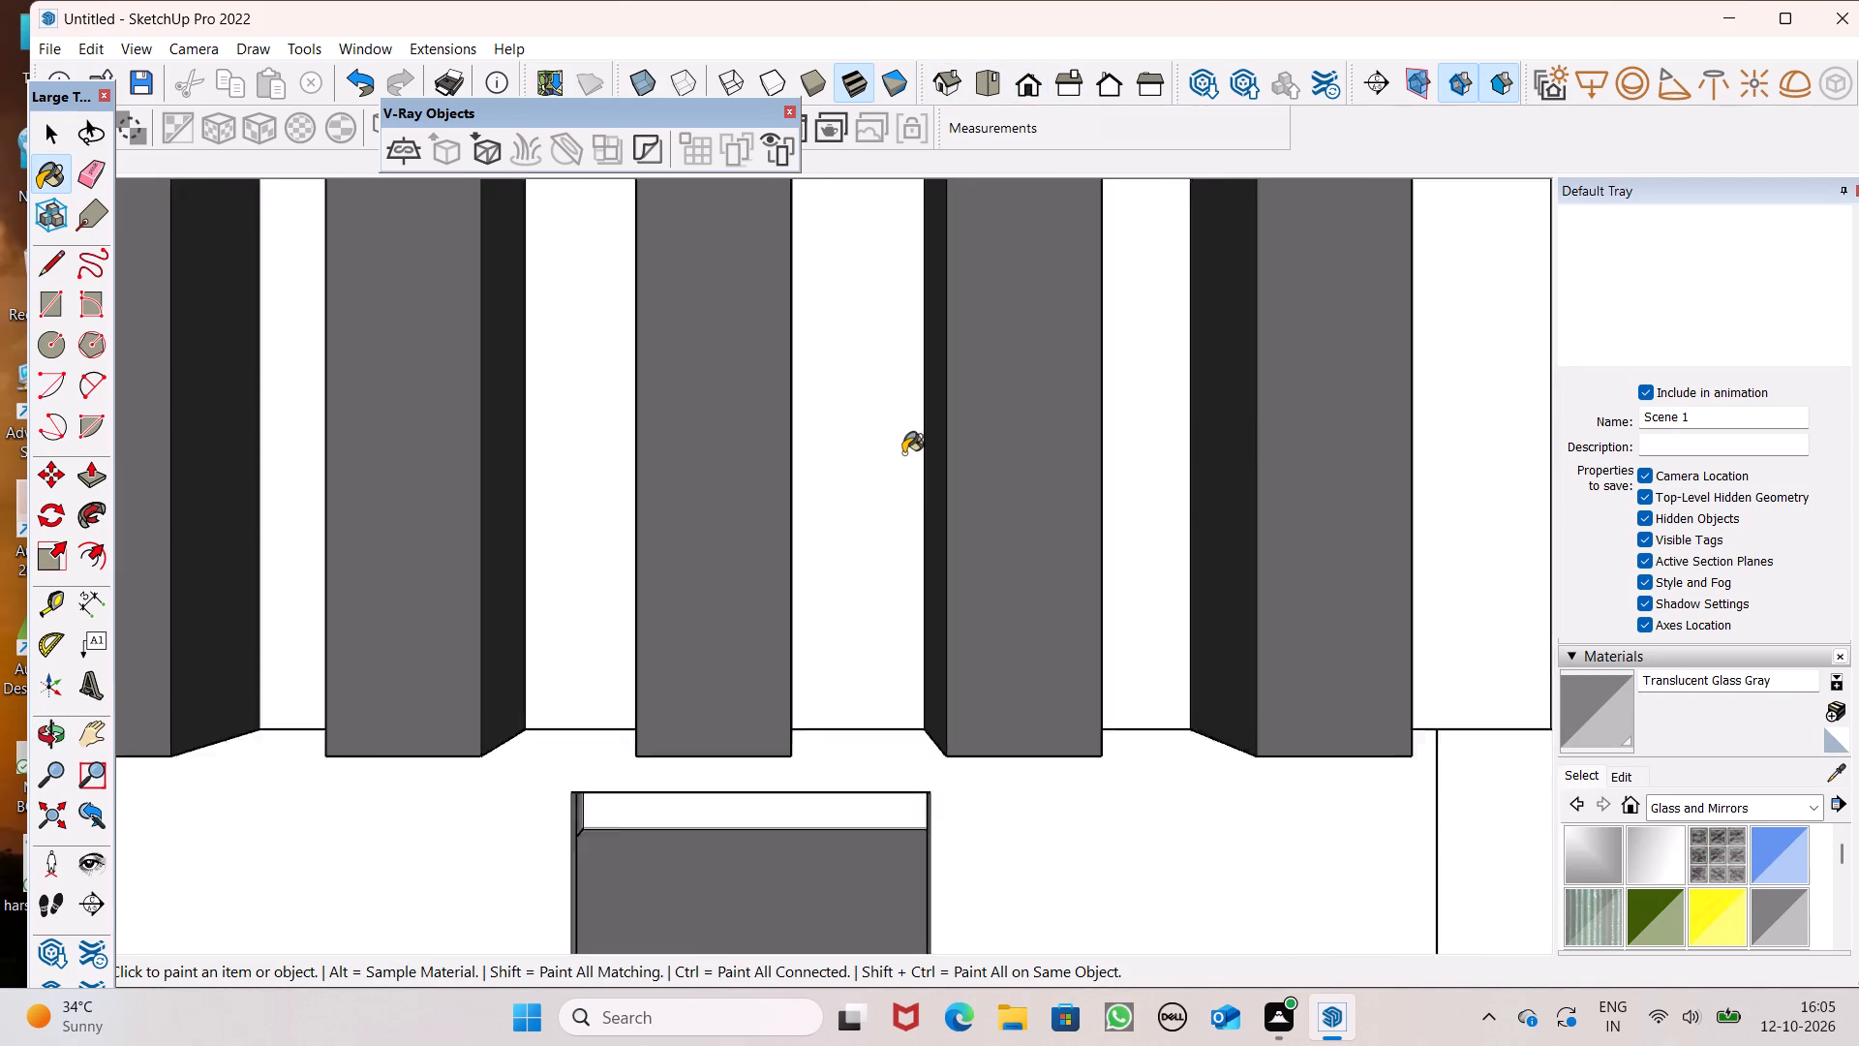
scroll(903, 453, down, 3)
scroll(903, 455, up, 1)
scroll(907, 449, down, 20)
scroll(902, 432, down, 7)
scroll(804, 399, up, 1)
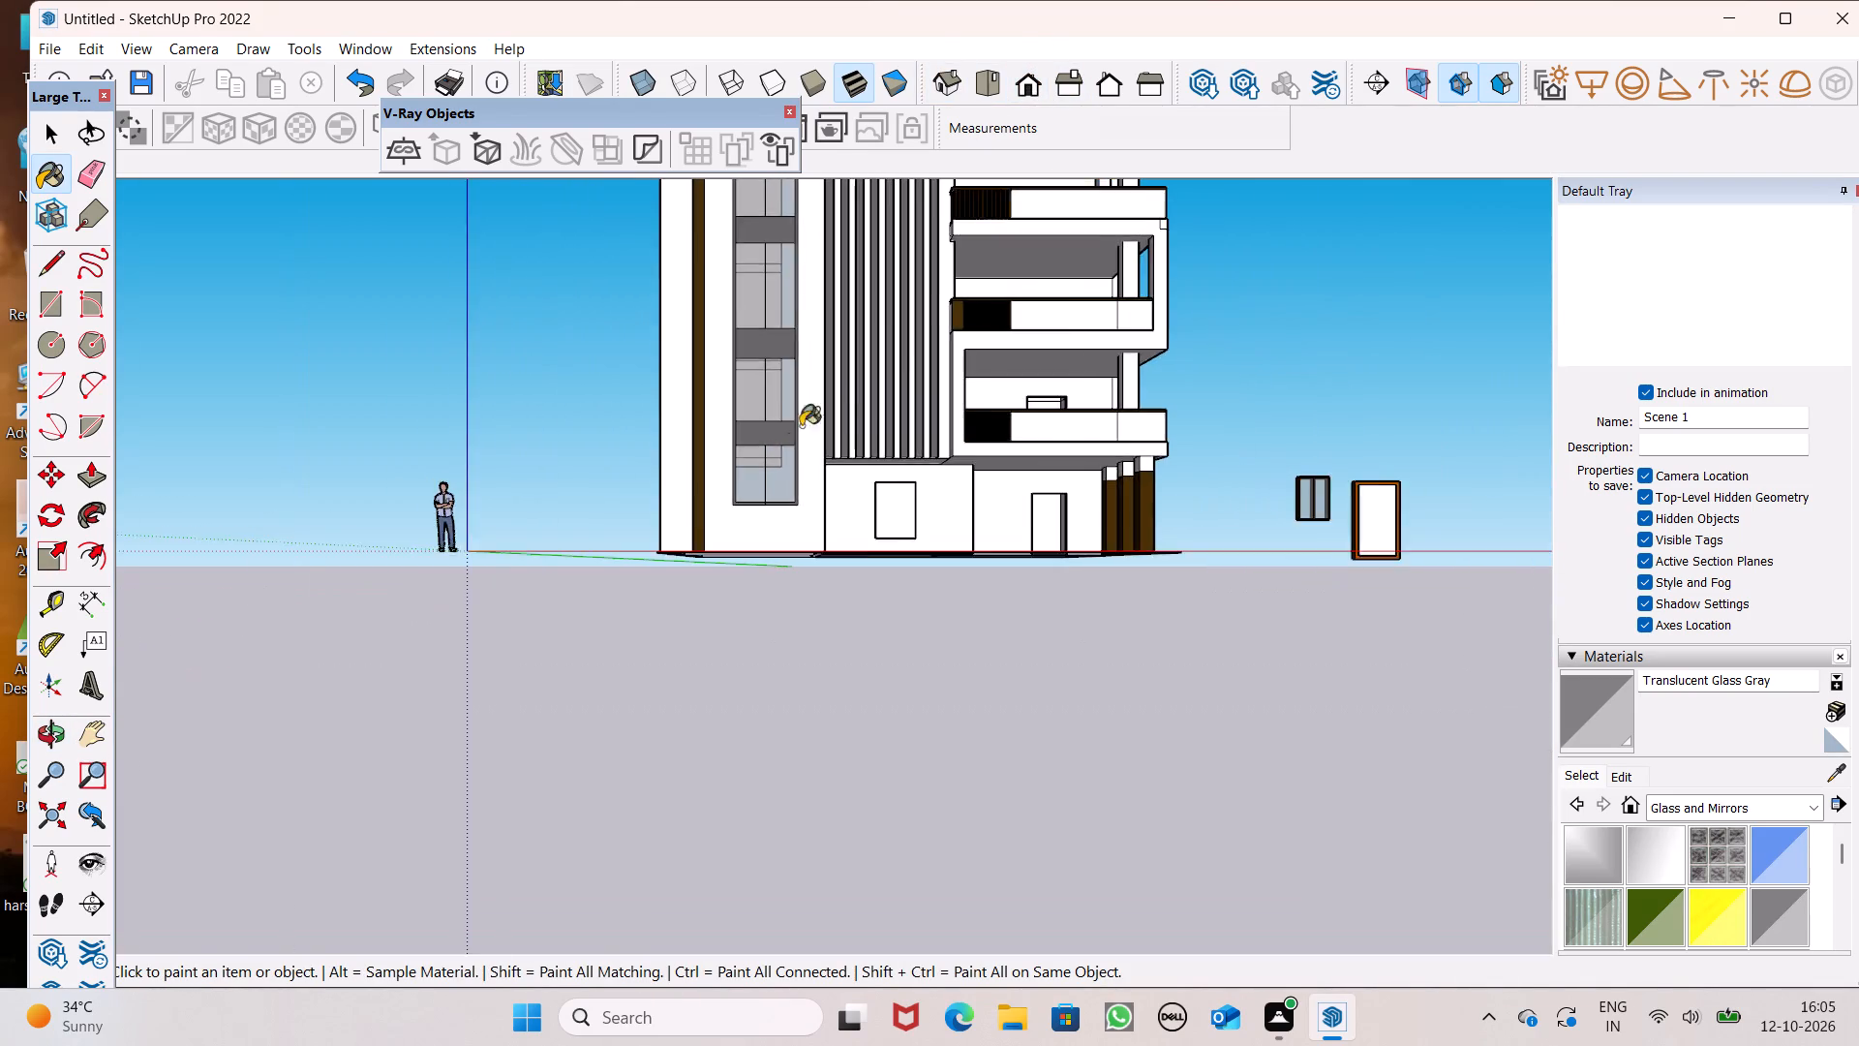
middle_drag(801, 438, 590, 592)
scroll(904, 444, down, 7)
middle_drag(898, 447, 1023, 498)
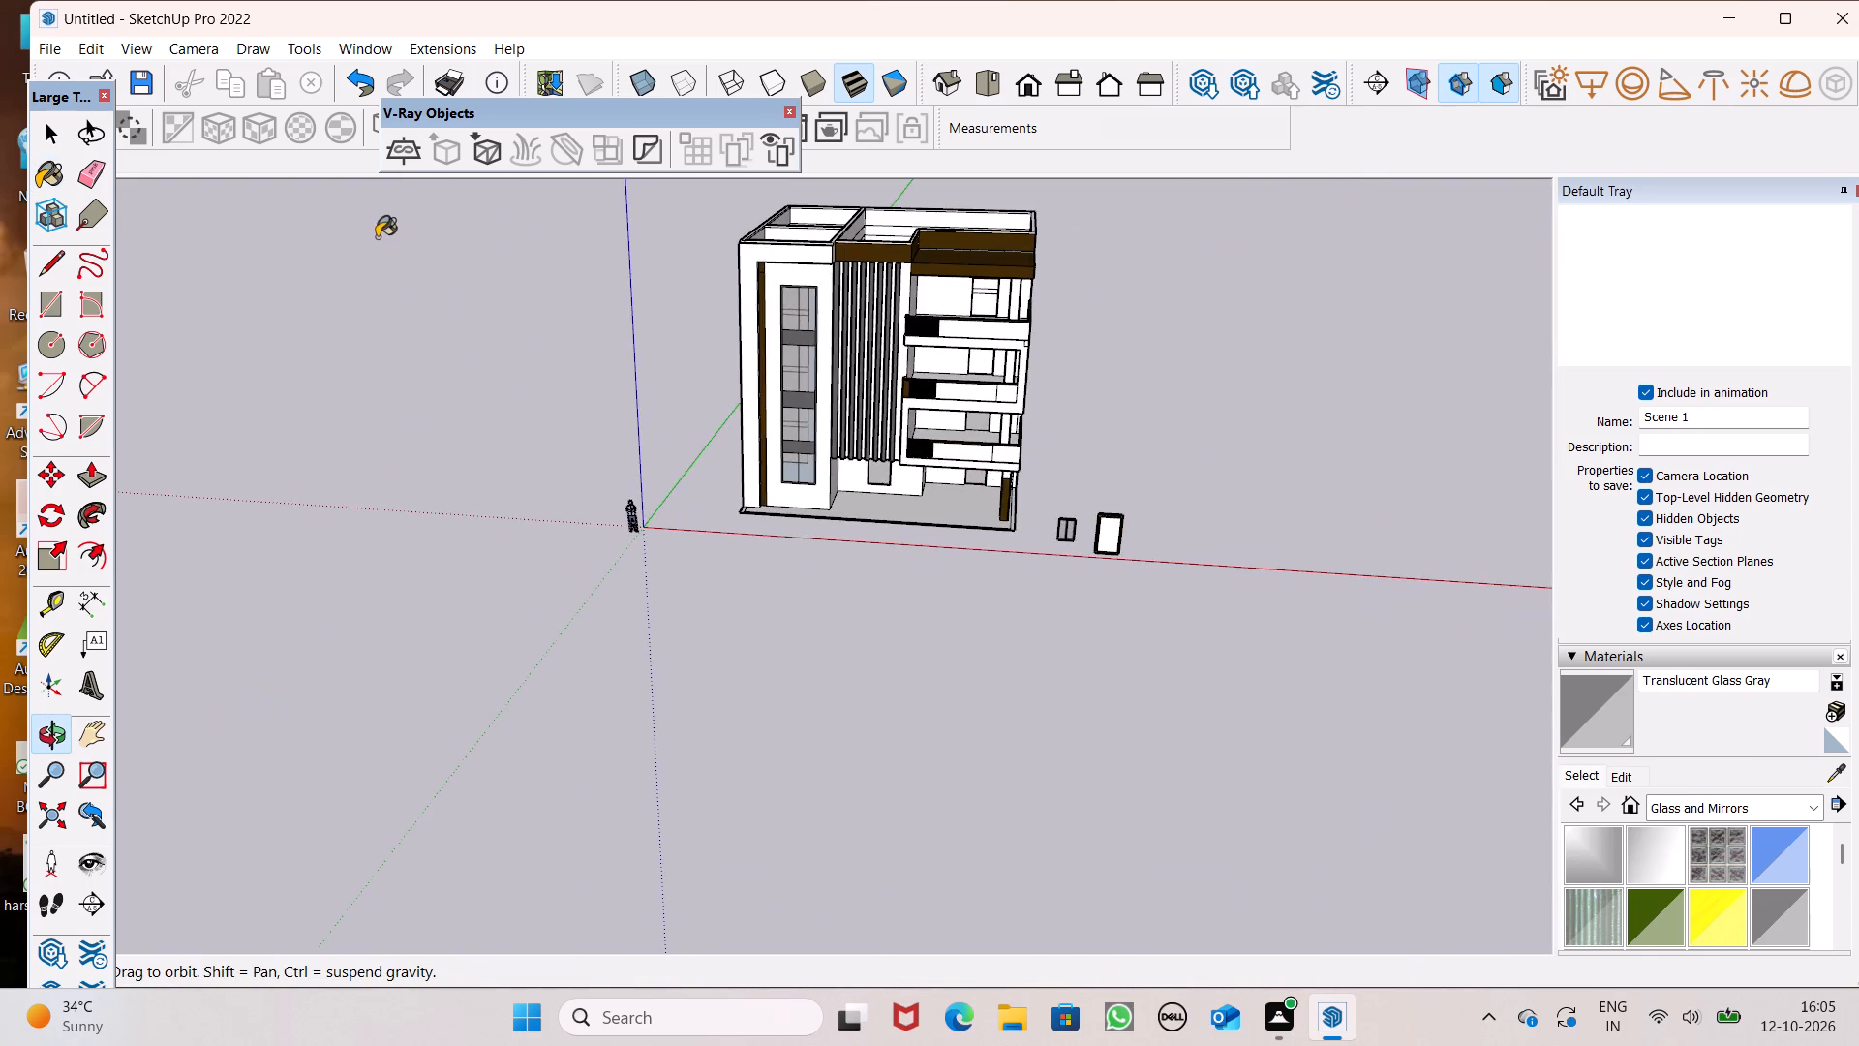
scroll(377, 237, up, 3)
scroll(987, 538, up, 2)
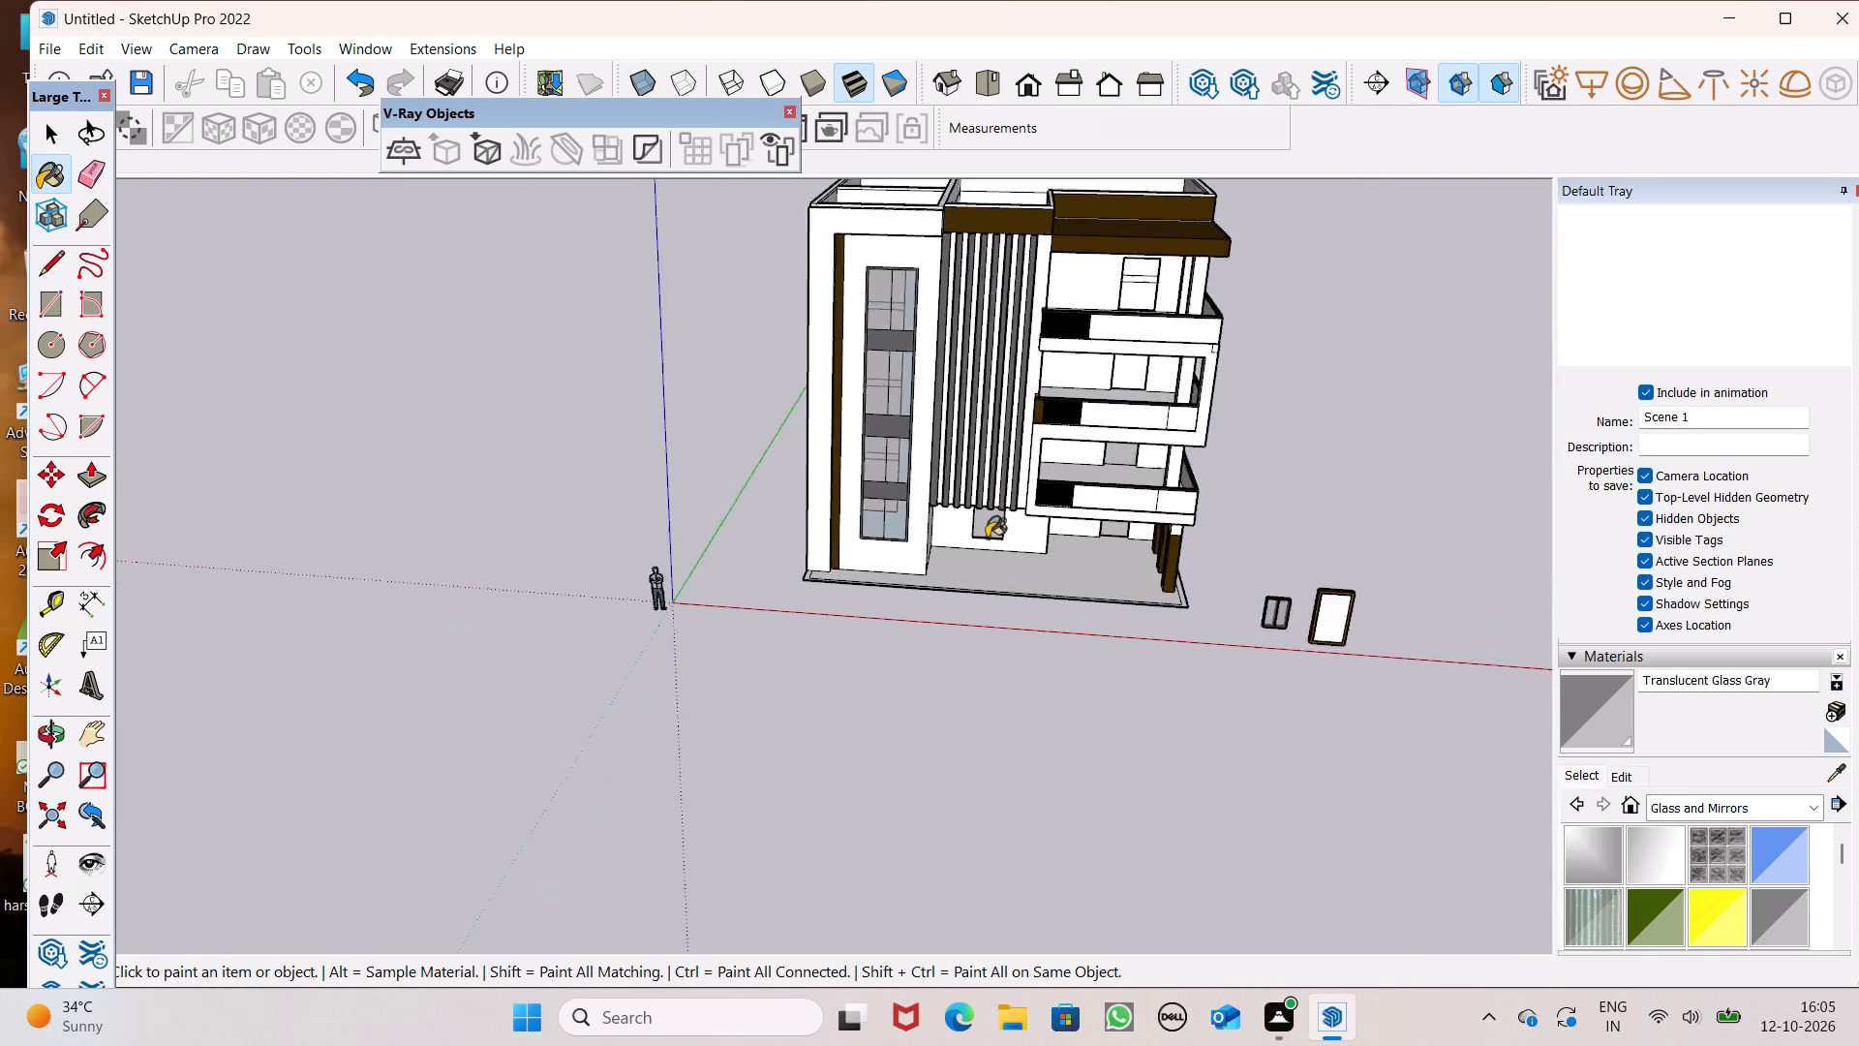
scroll(987, 538, up, 5)
scroll(985, 510, down, 5)
Paint the inner wall face surrounding the glass rectangle behind the tall window with Translucent Glass Gray.
middle_drag(996, 512, 8, 711)
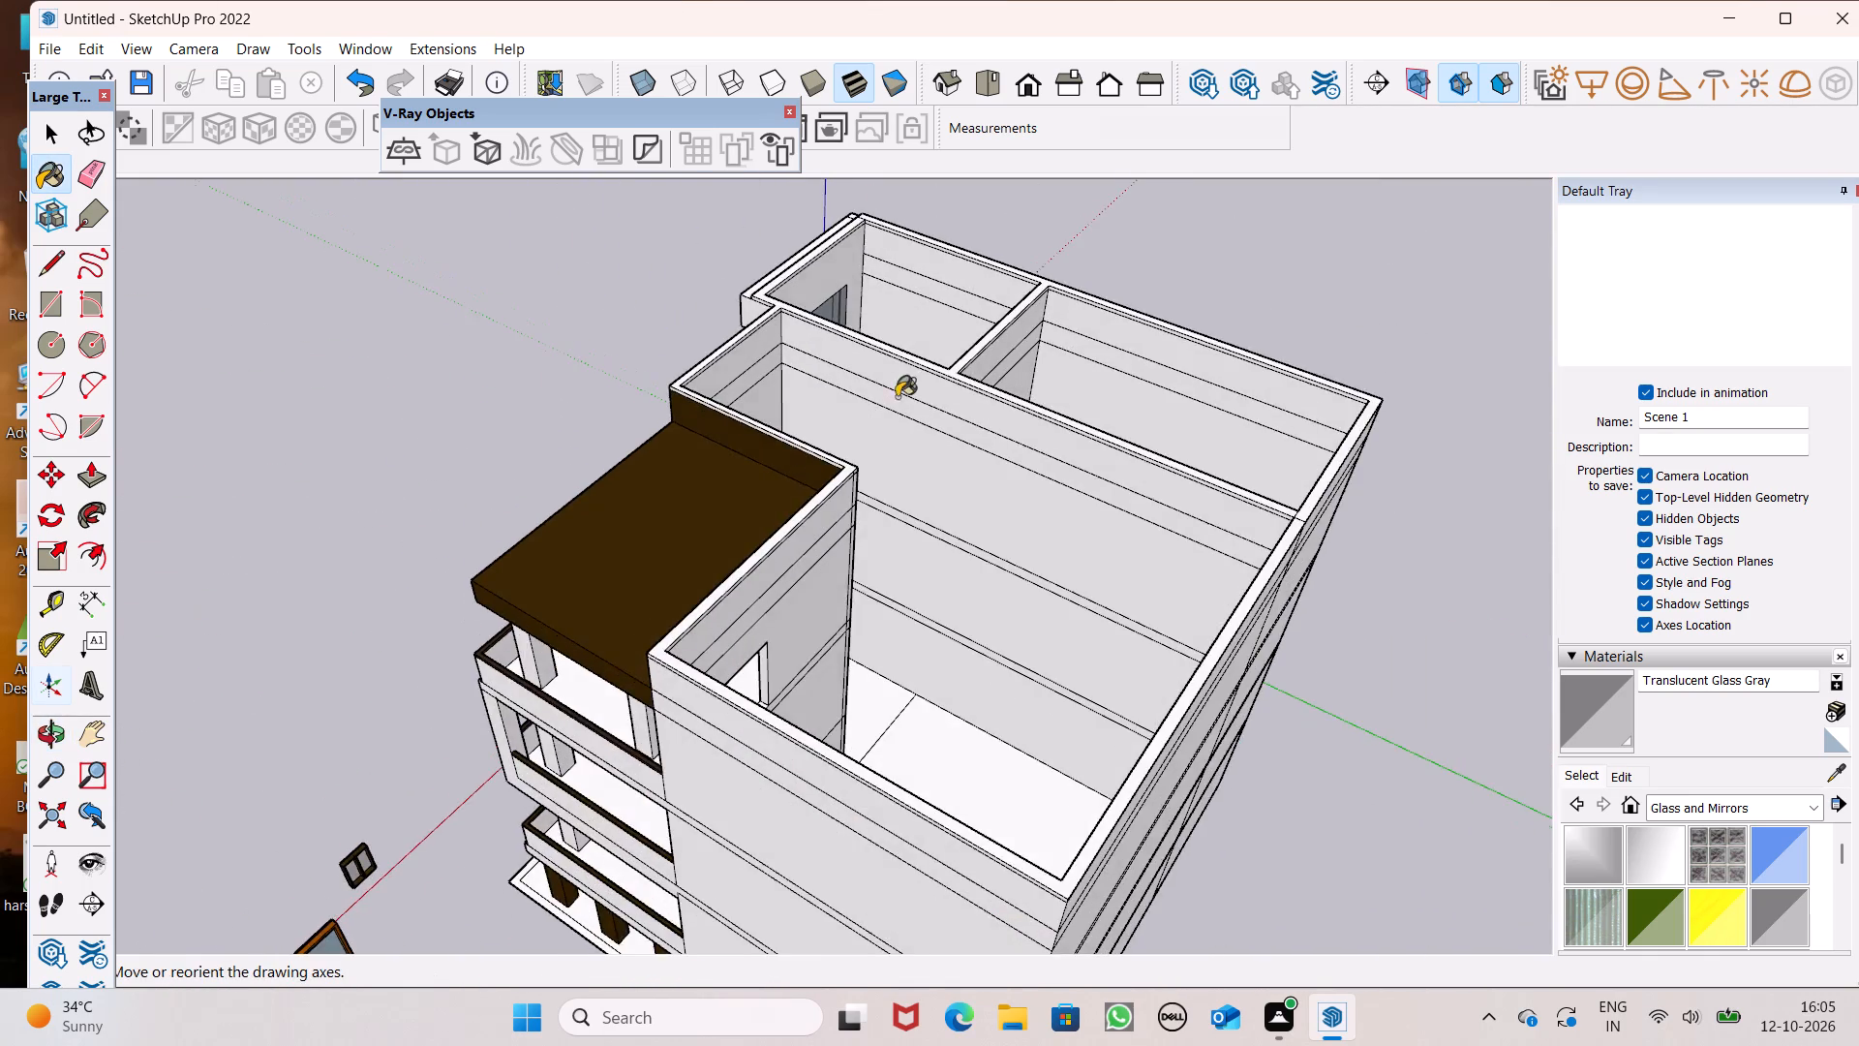
scroll(897, 397, up, 8)
middle_drag(1051, 362, 606, 475)
scroll(1000, 303, up, 2)
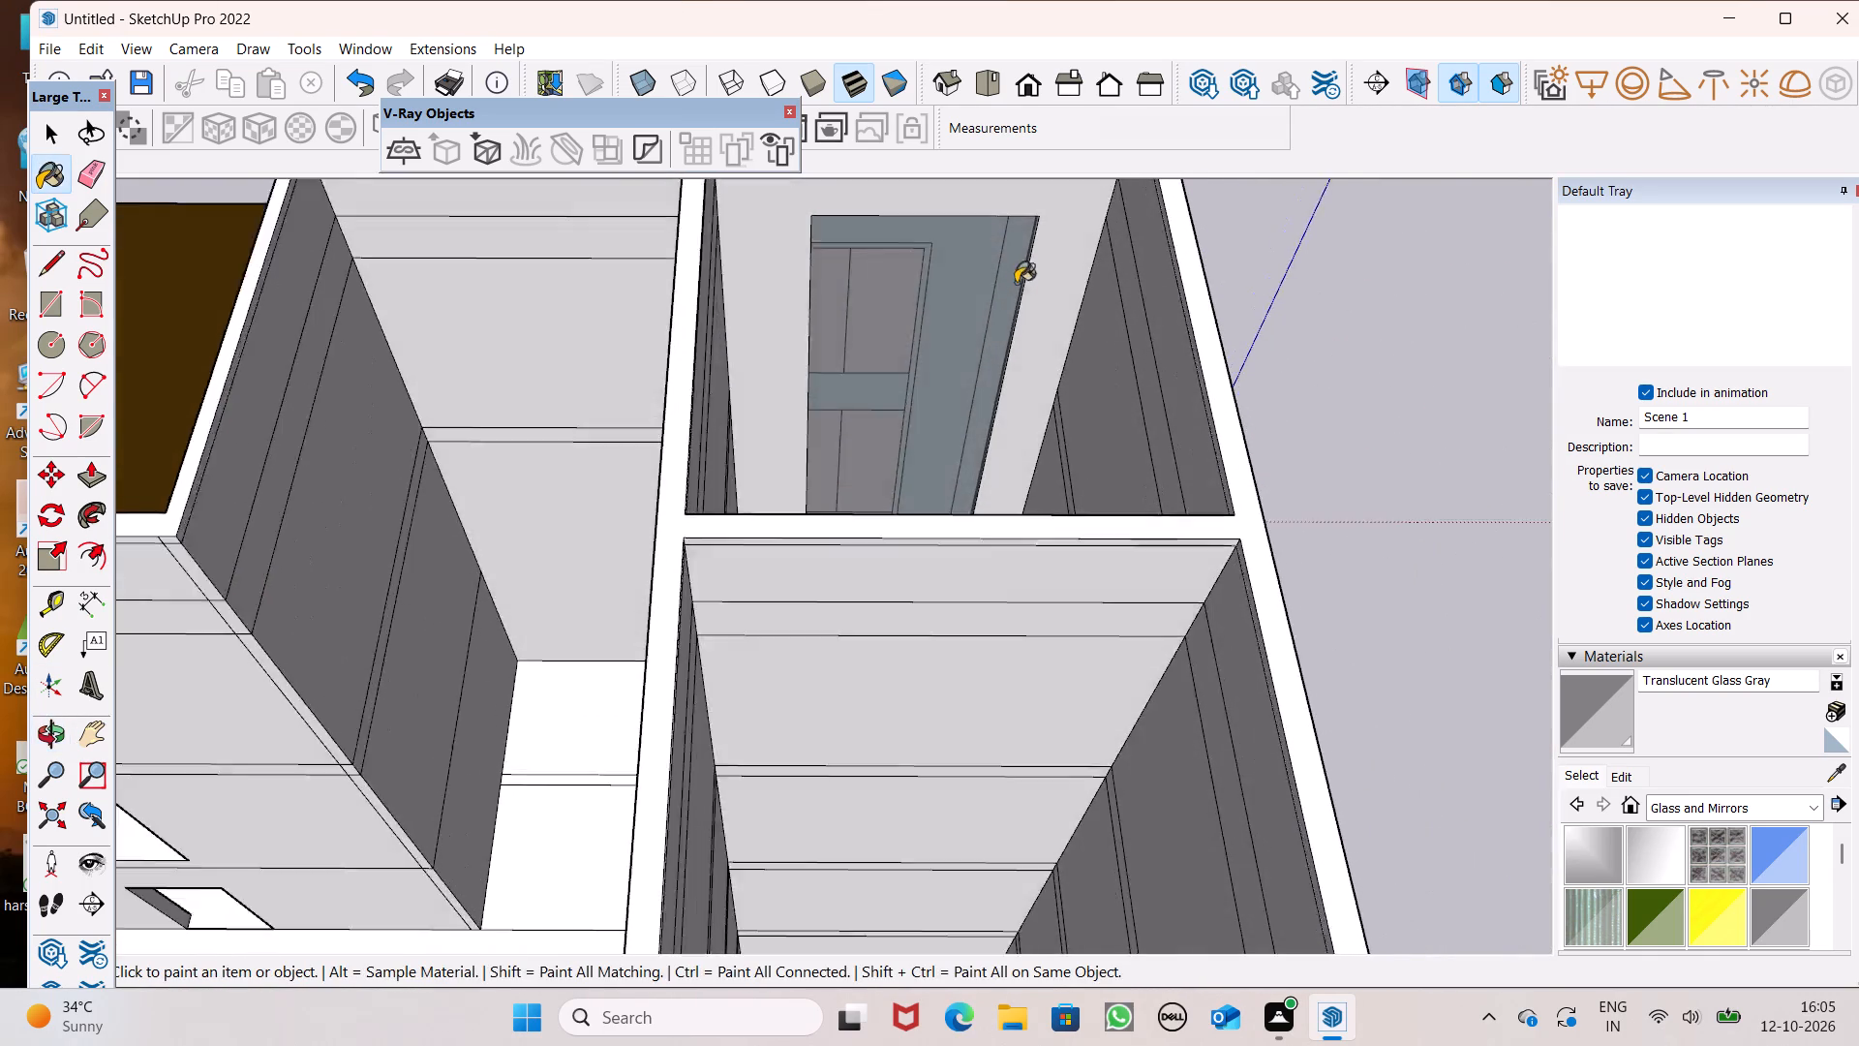
scroll(1016, 283, up, 6)
middle_drag(1021, 424, 644, 561)
scroll(644, 561, up, 7)
scroll(731, 629, down, 9)
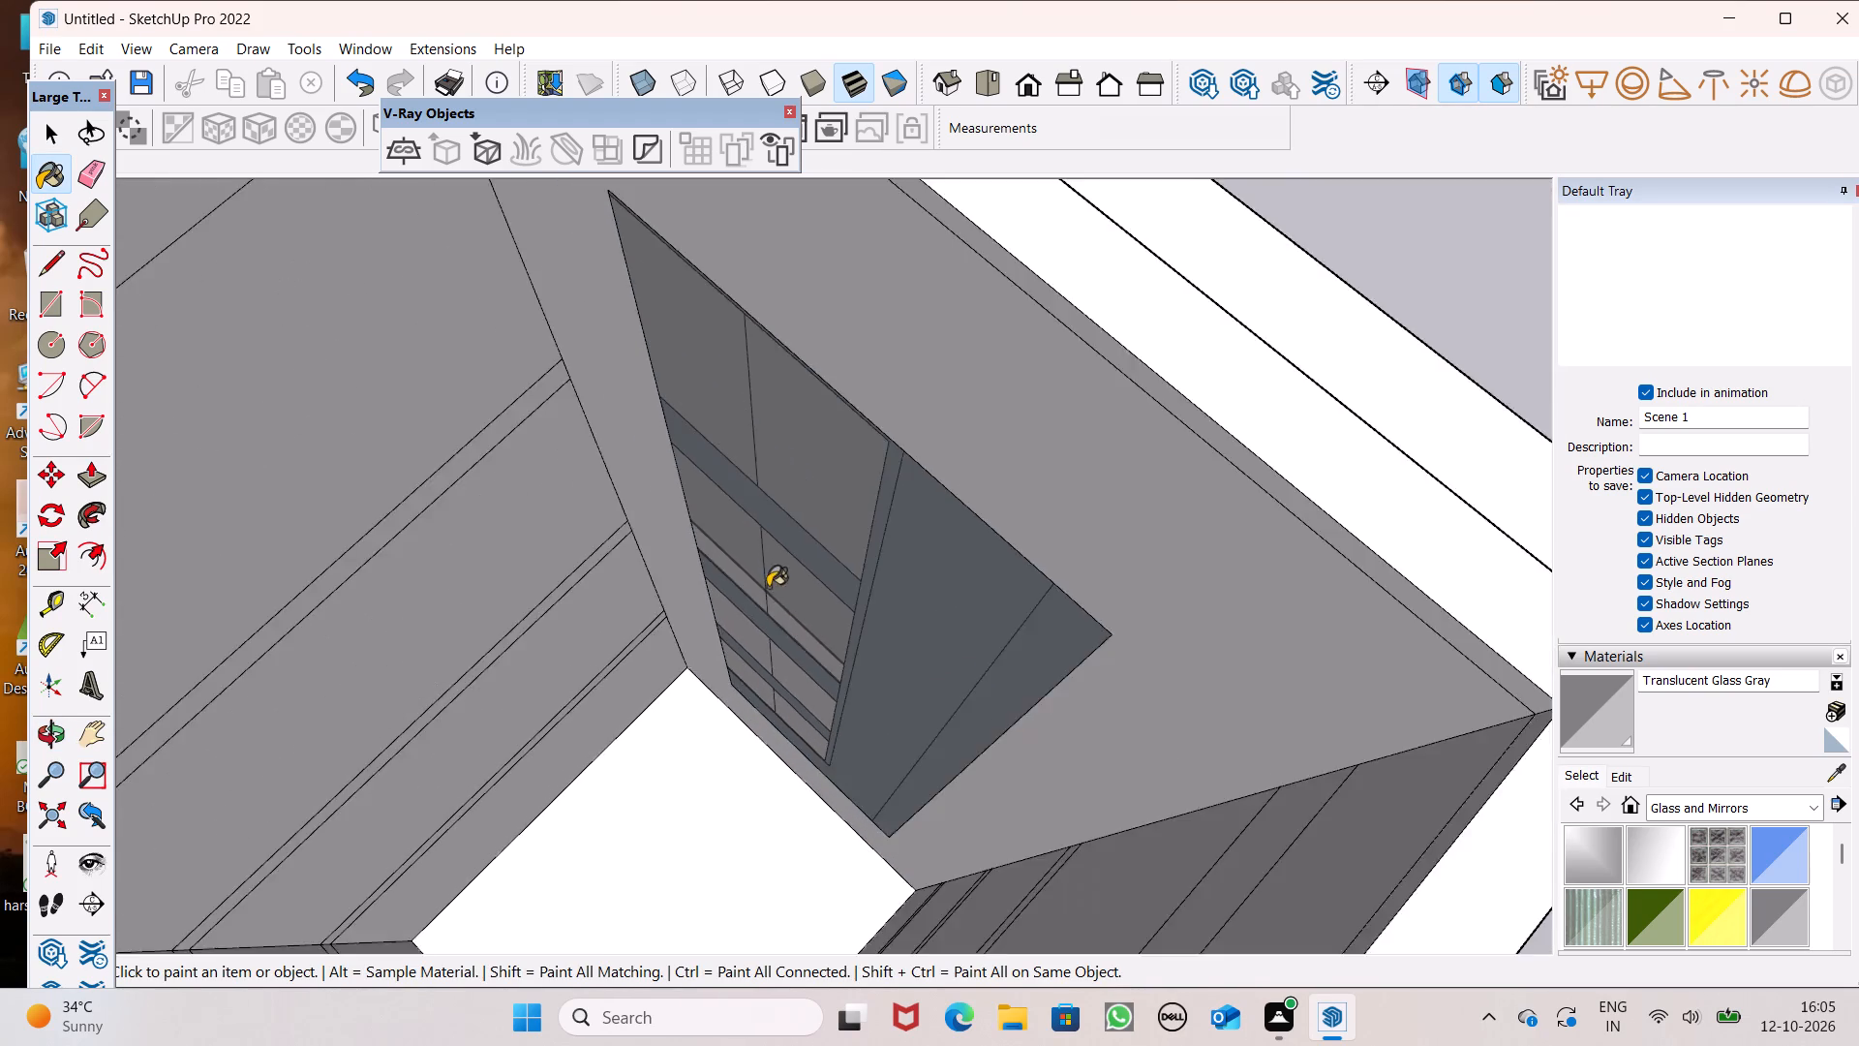
scroll(768, 587, down, 1)
middle_drag(770, 587, 928, 513)
click(1600, 733)
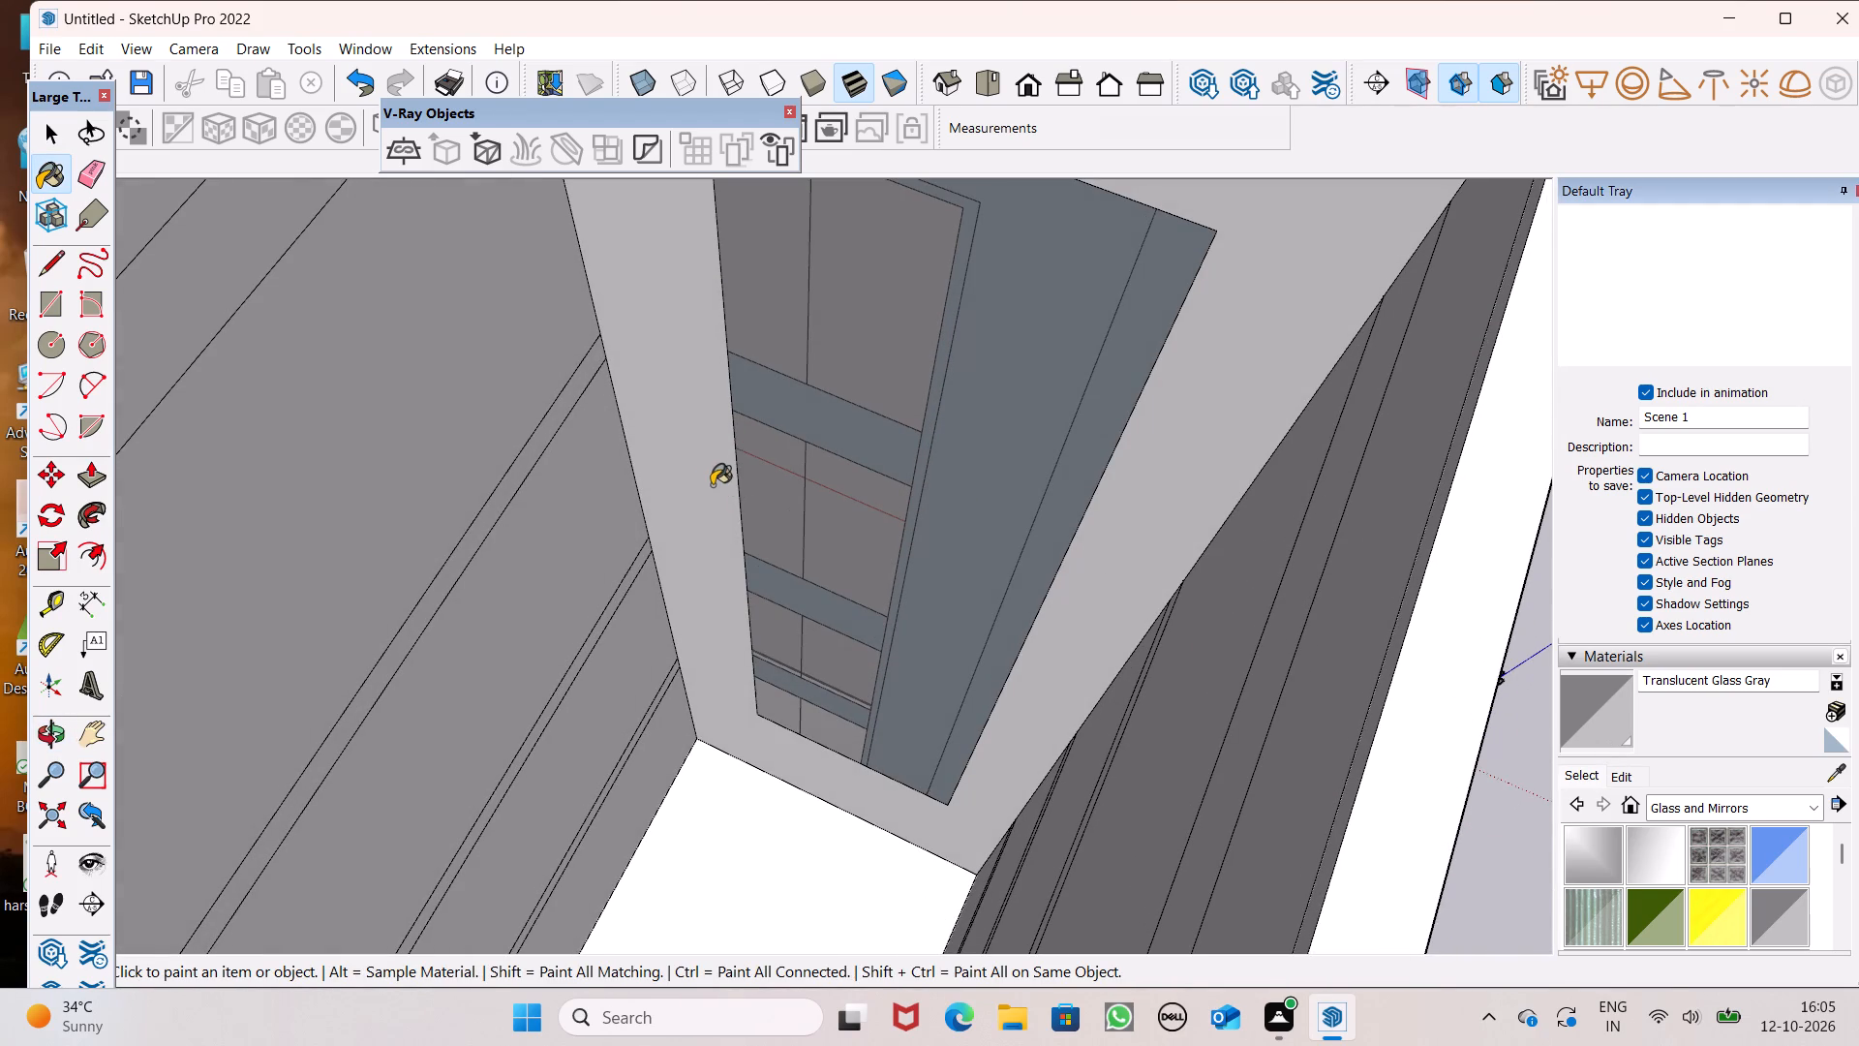
click(700, 477)
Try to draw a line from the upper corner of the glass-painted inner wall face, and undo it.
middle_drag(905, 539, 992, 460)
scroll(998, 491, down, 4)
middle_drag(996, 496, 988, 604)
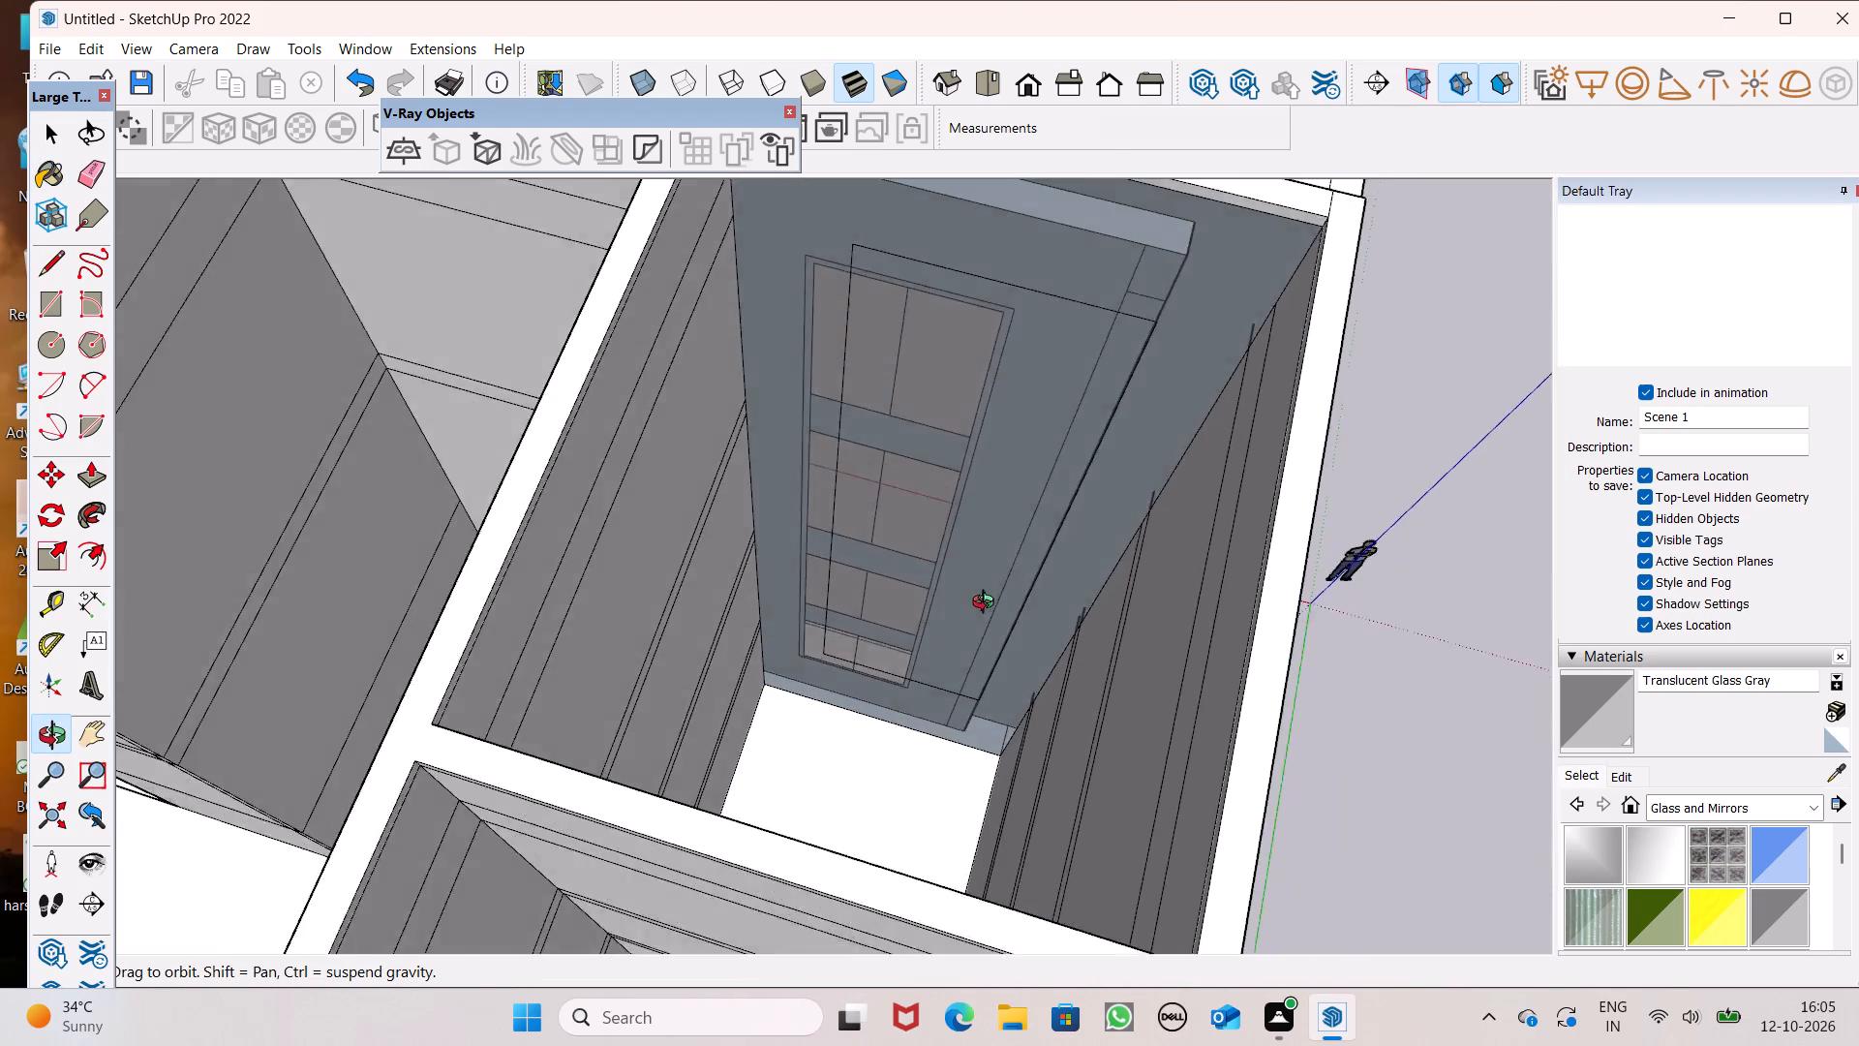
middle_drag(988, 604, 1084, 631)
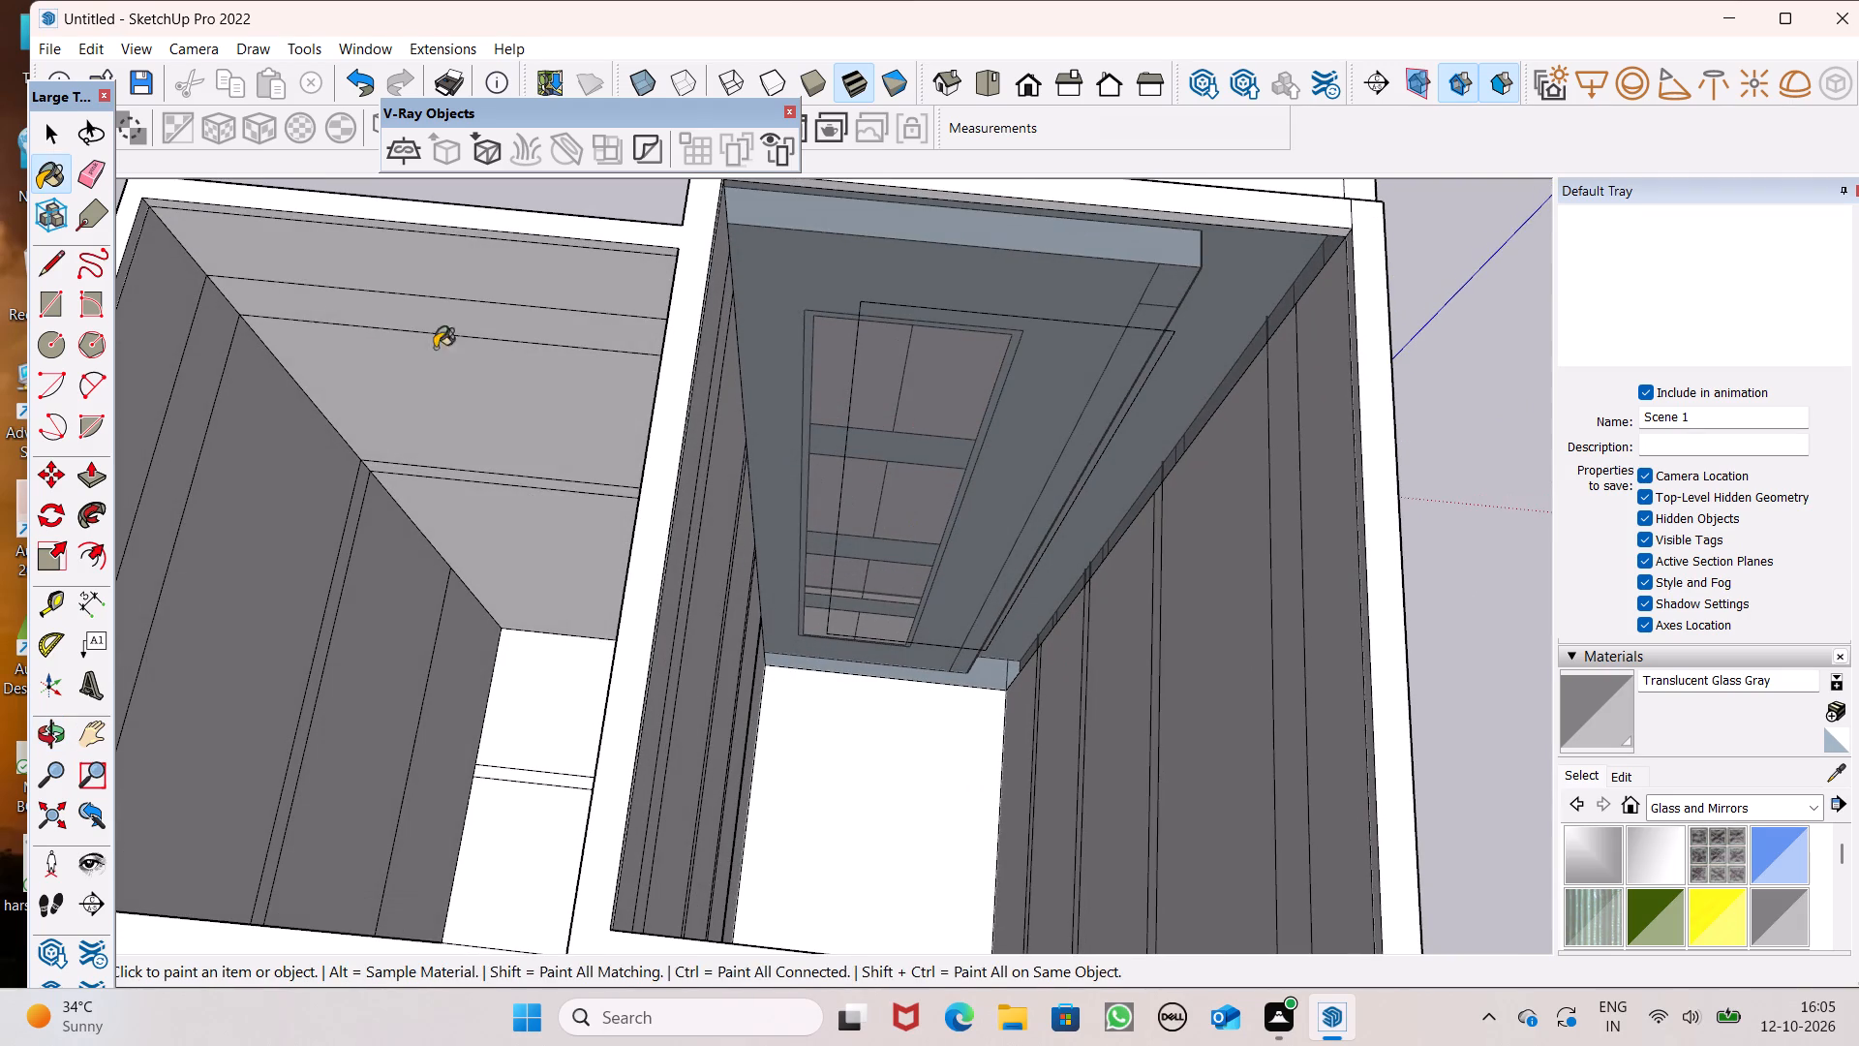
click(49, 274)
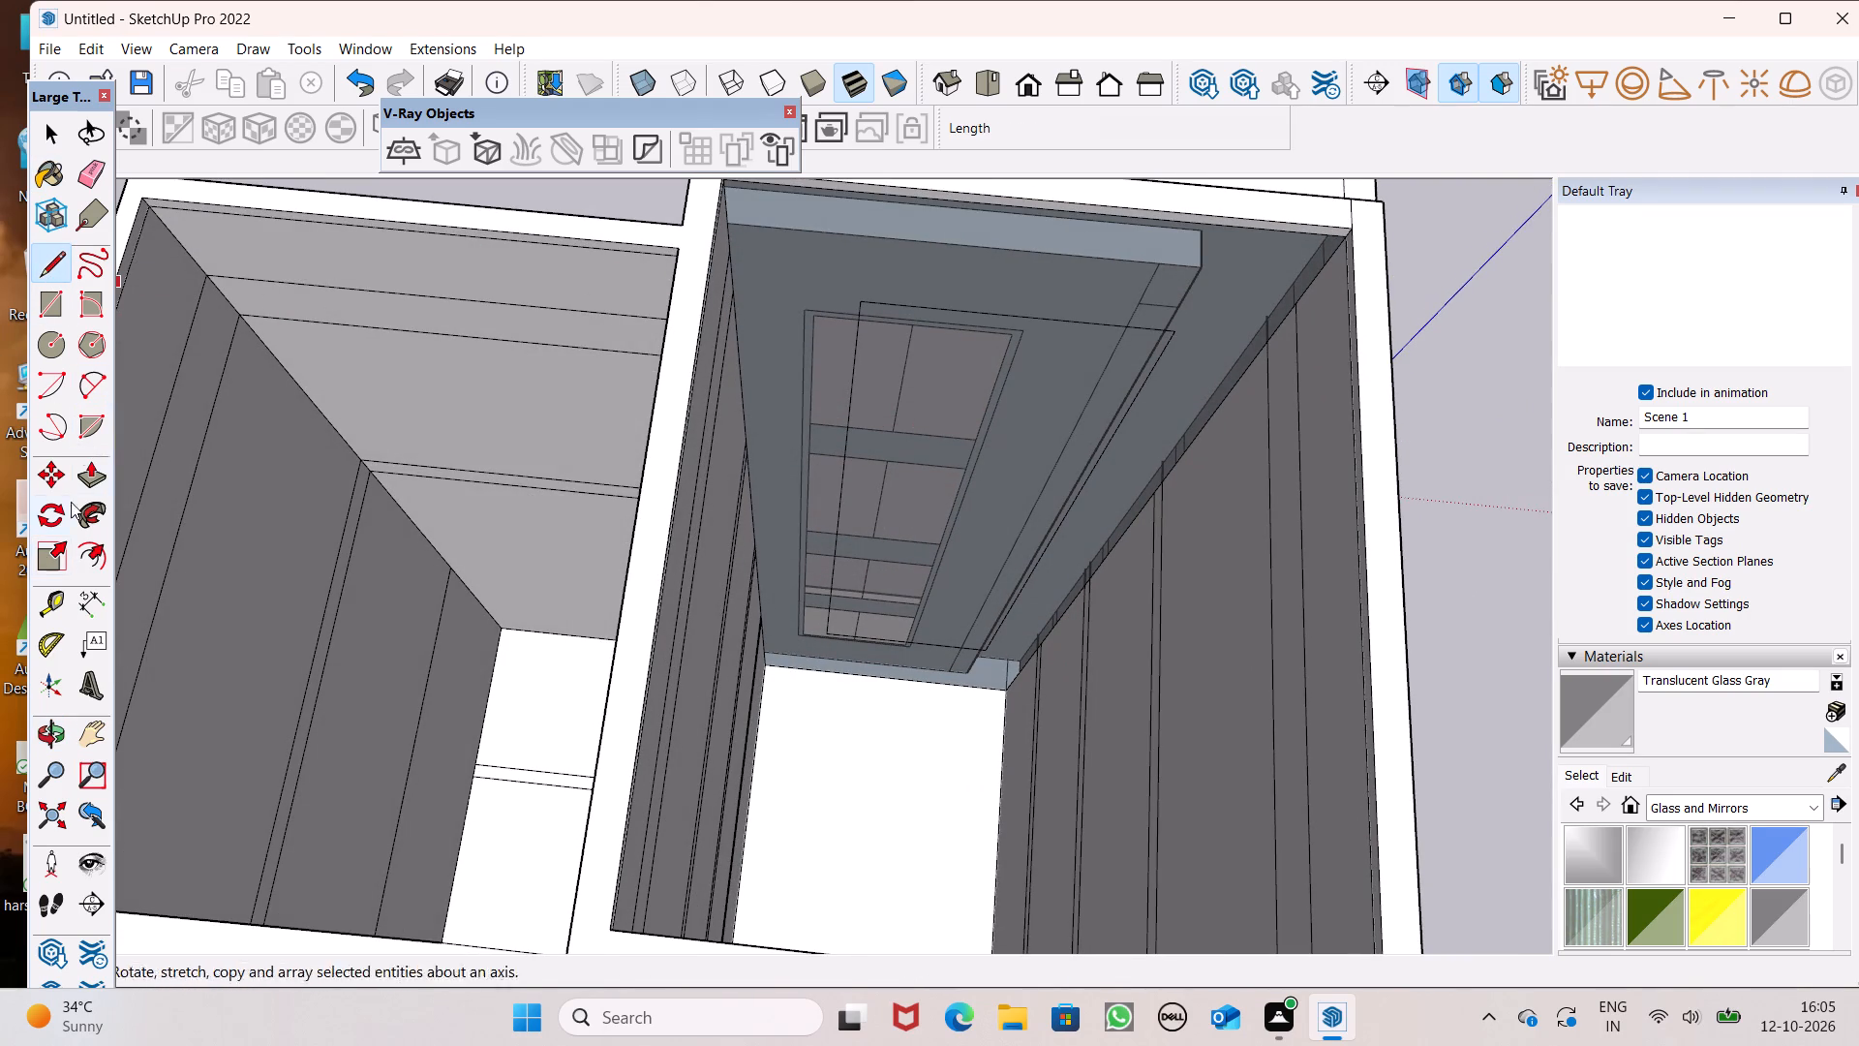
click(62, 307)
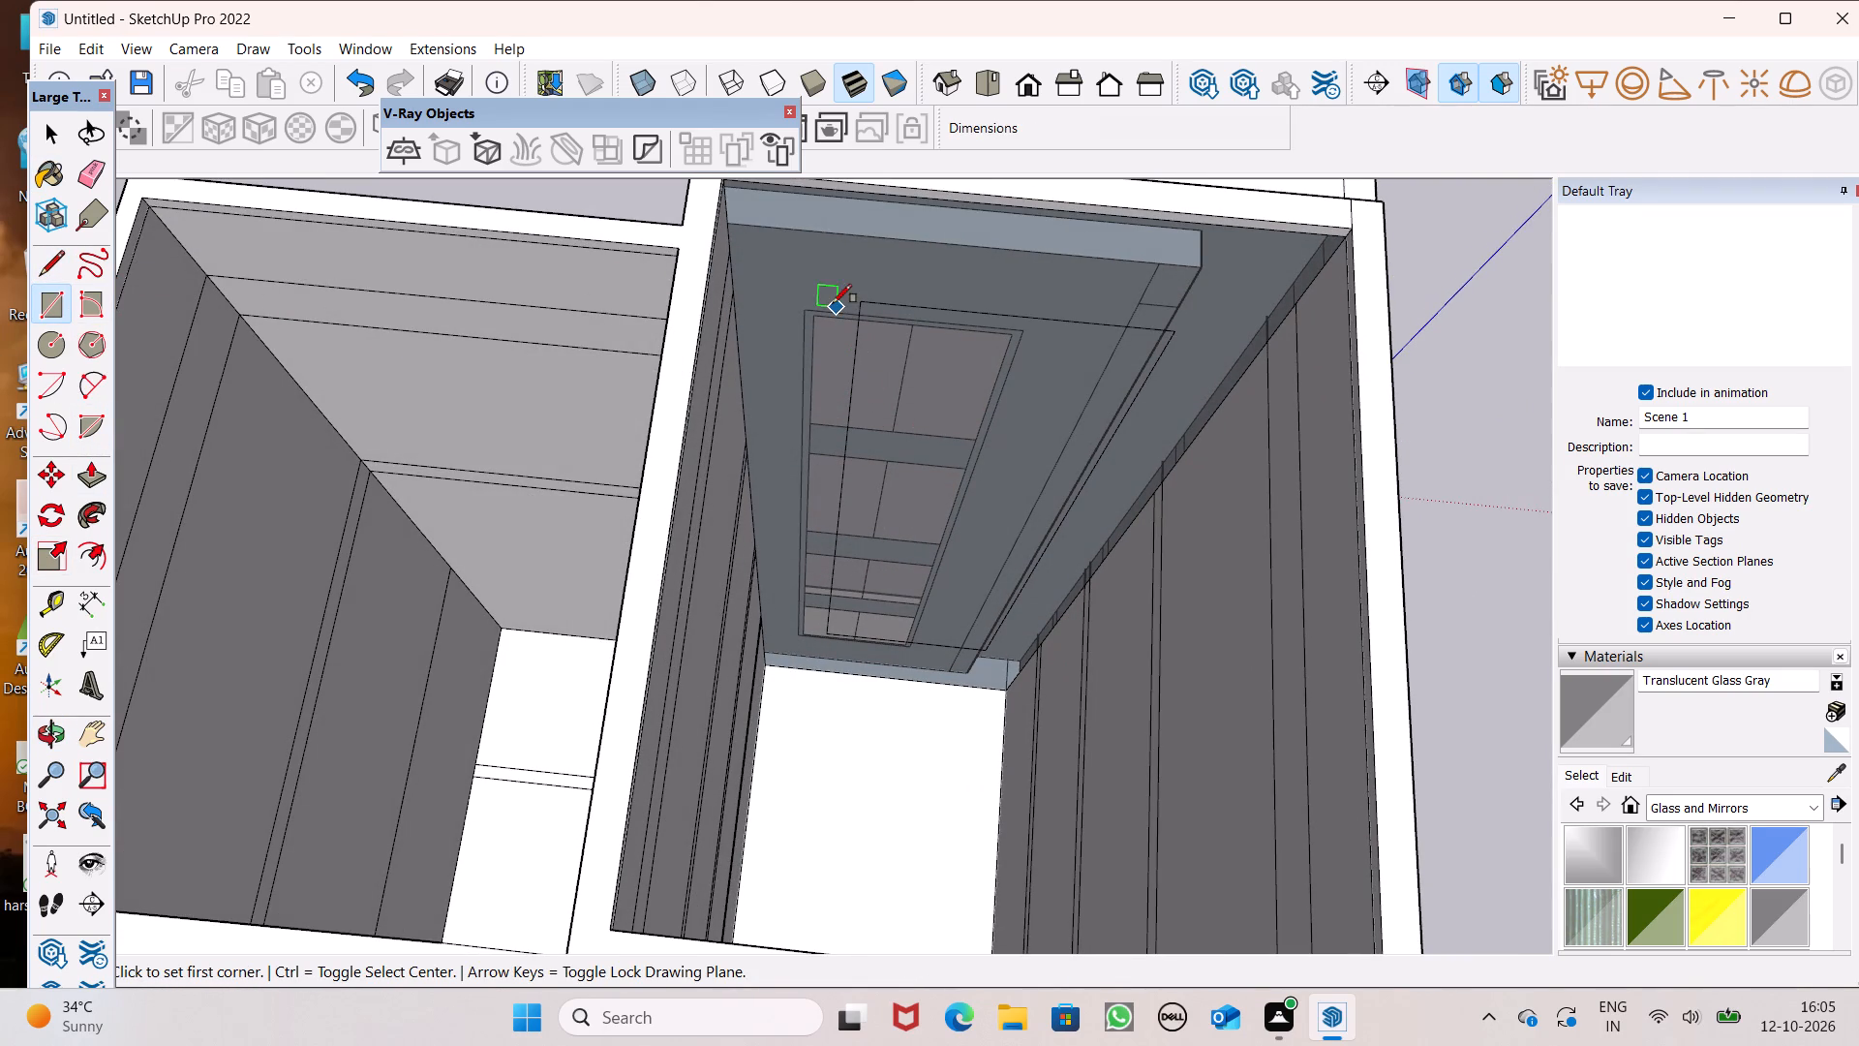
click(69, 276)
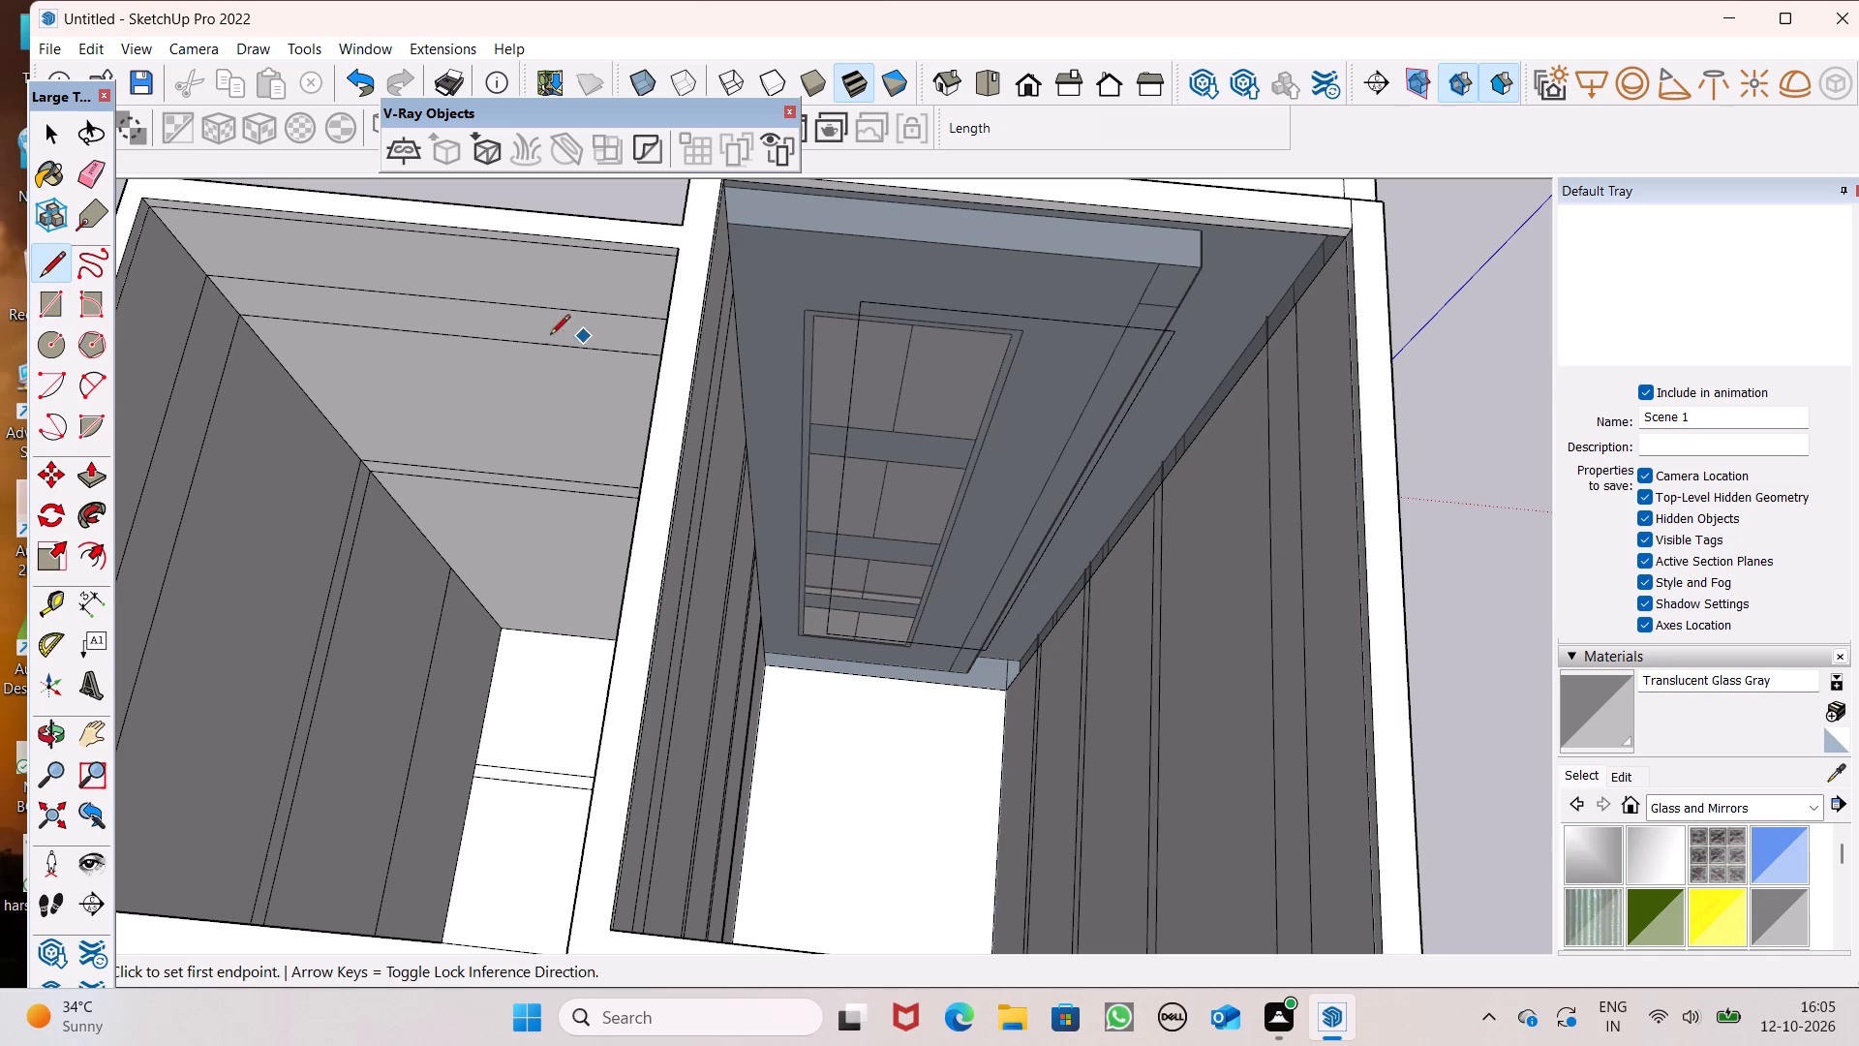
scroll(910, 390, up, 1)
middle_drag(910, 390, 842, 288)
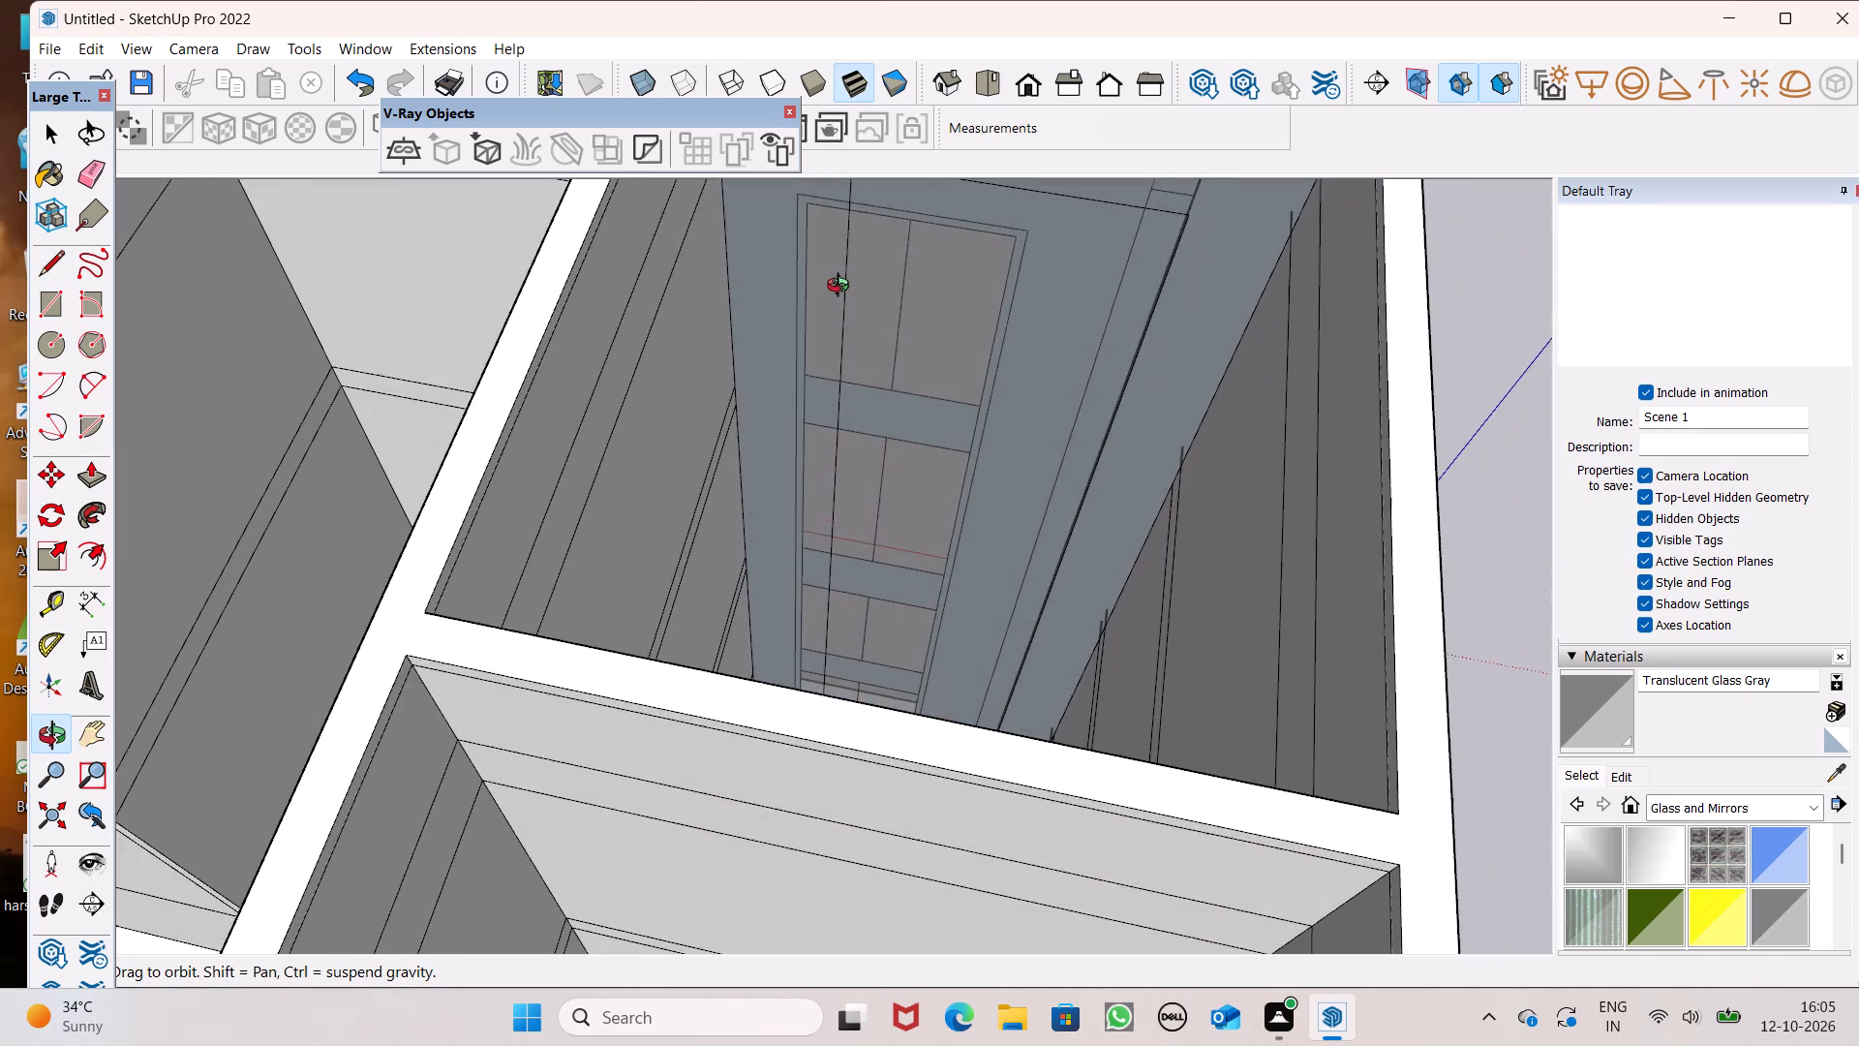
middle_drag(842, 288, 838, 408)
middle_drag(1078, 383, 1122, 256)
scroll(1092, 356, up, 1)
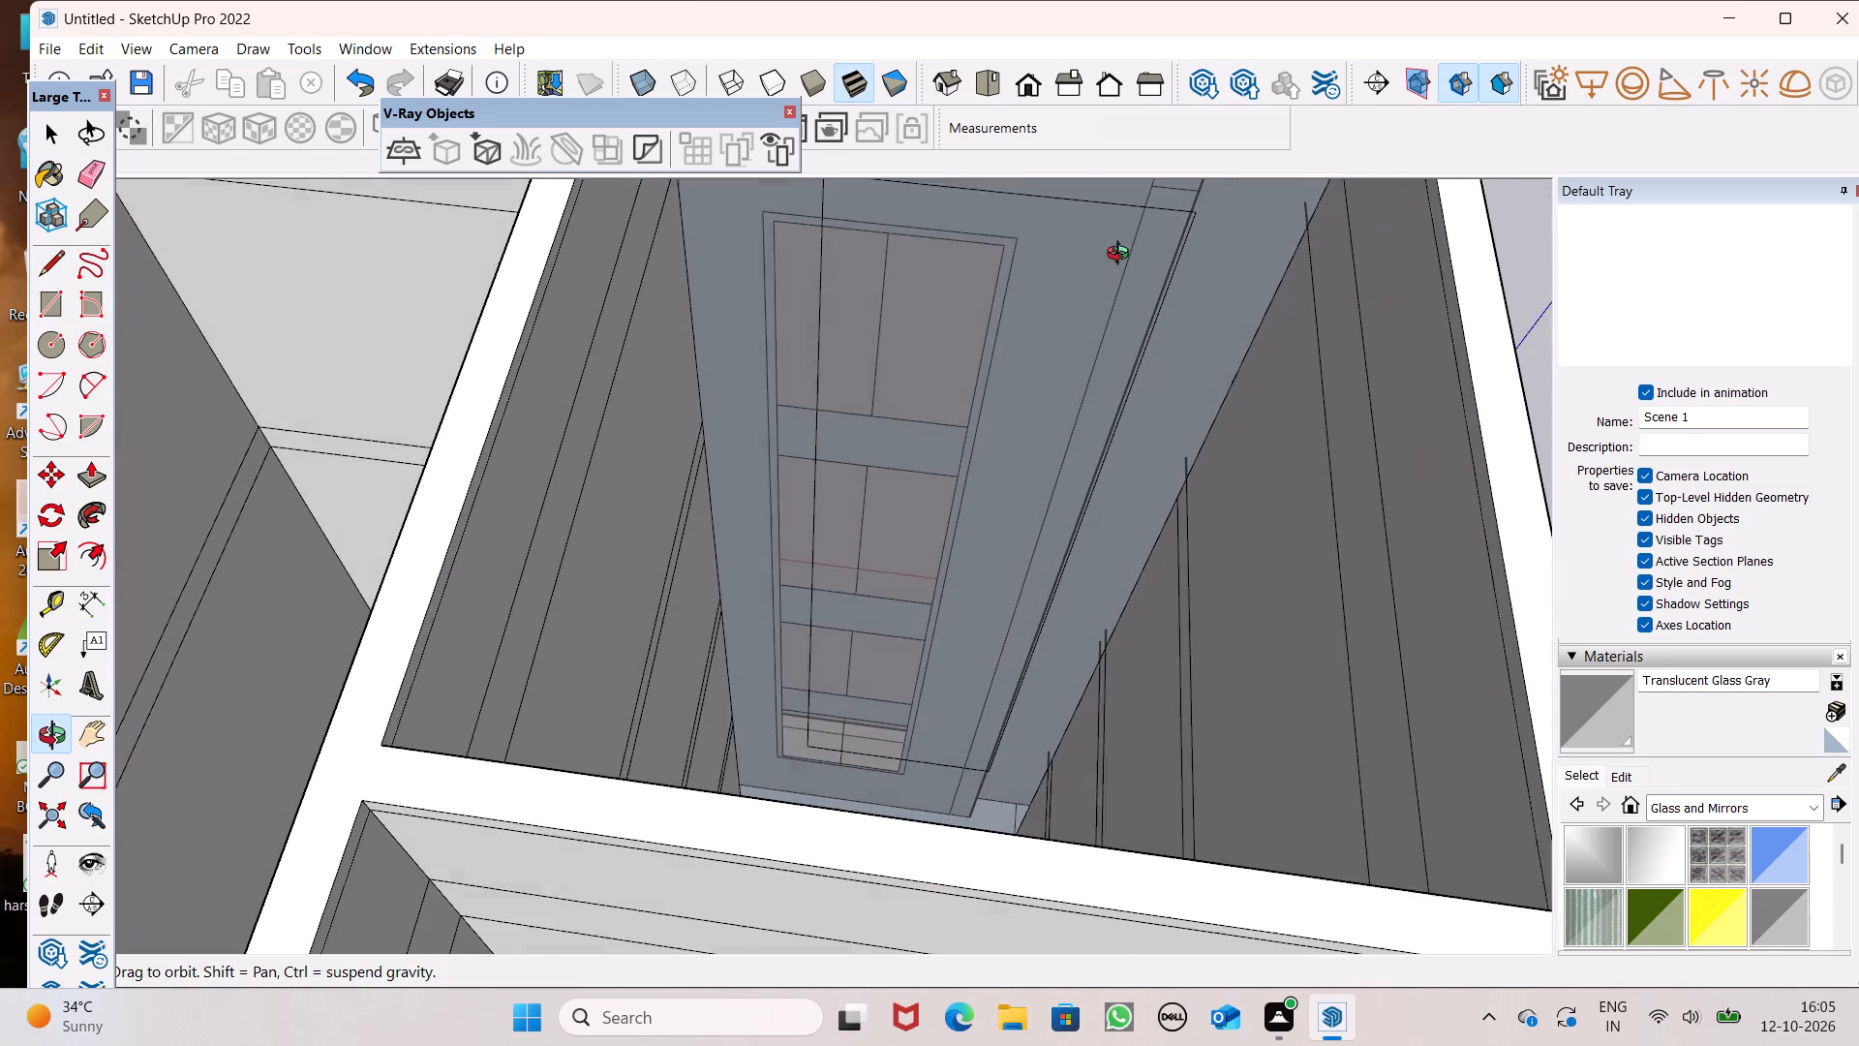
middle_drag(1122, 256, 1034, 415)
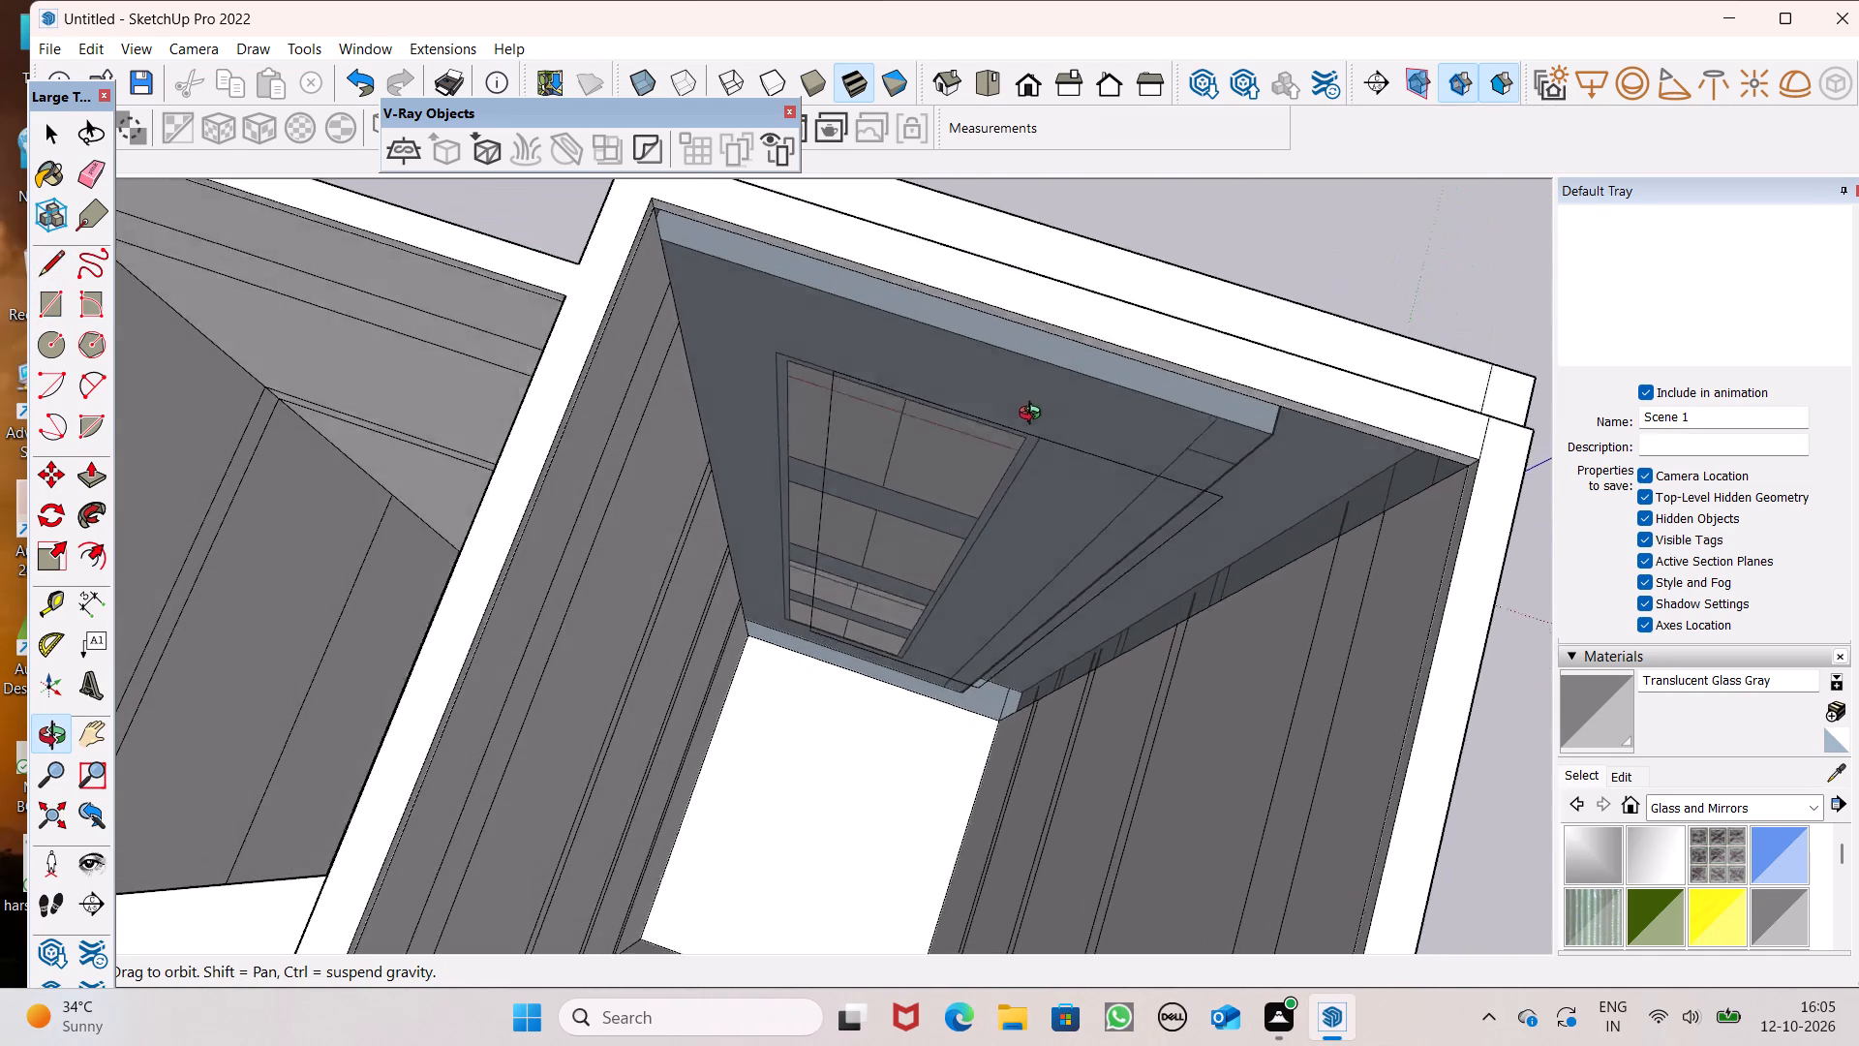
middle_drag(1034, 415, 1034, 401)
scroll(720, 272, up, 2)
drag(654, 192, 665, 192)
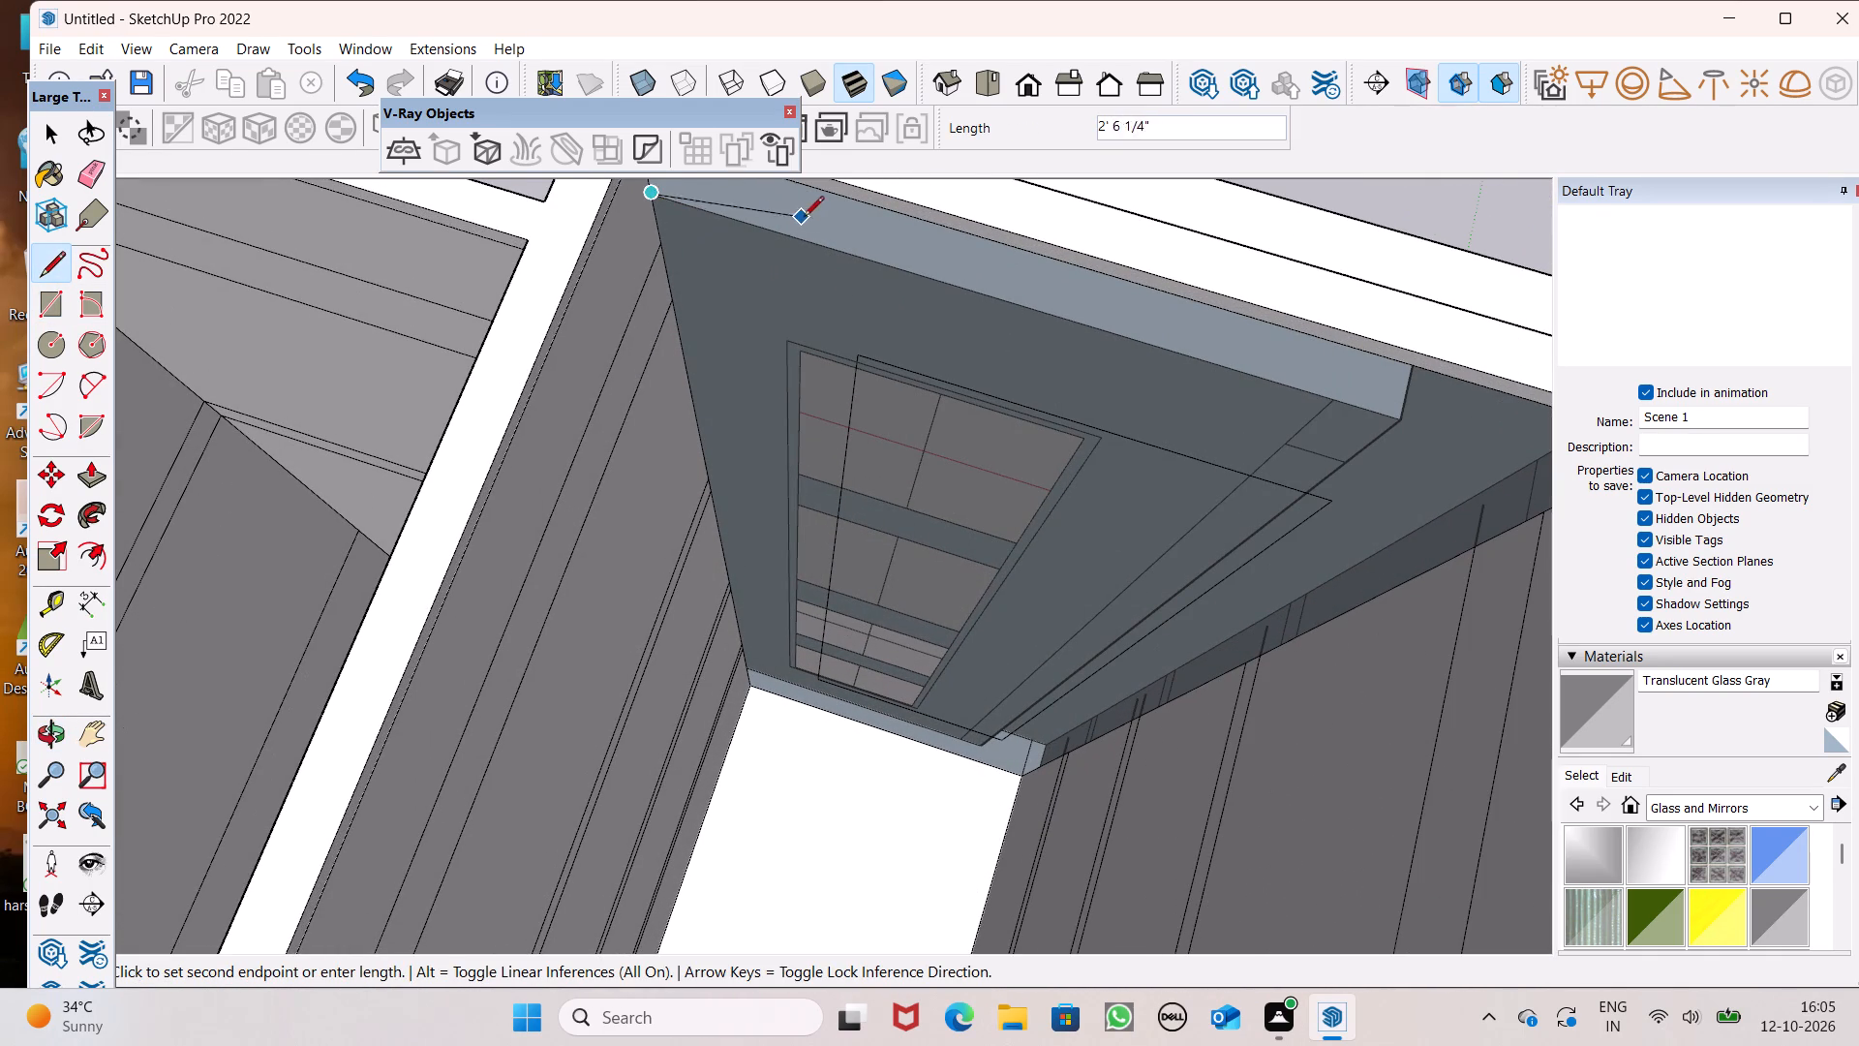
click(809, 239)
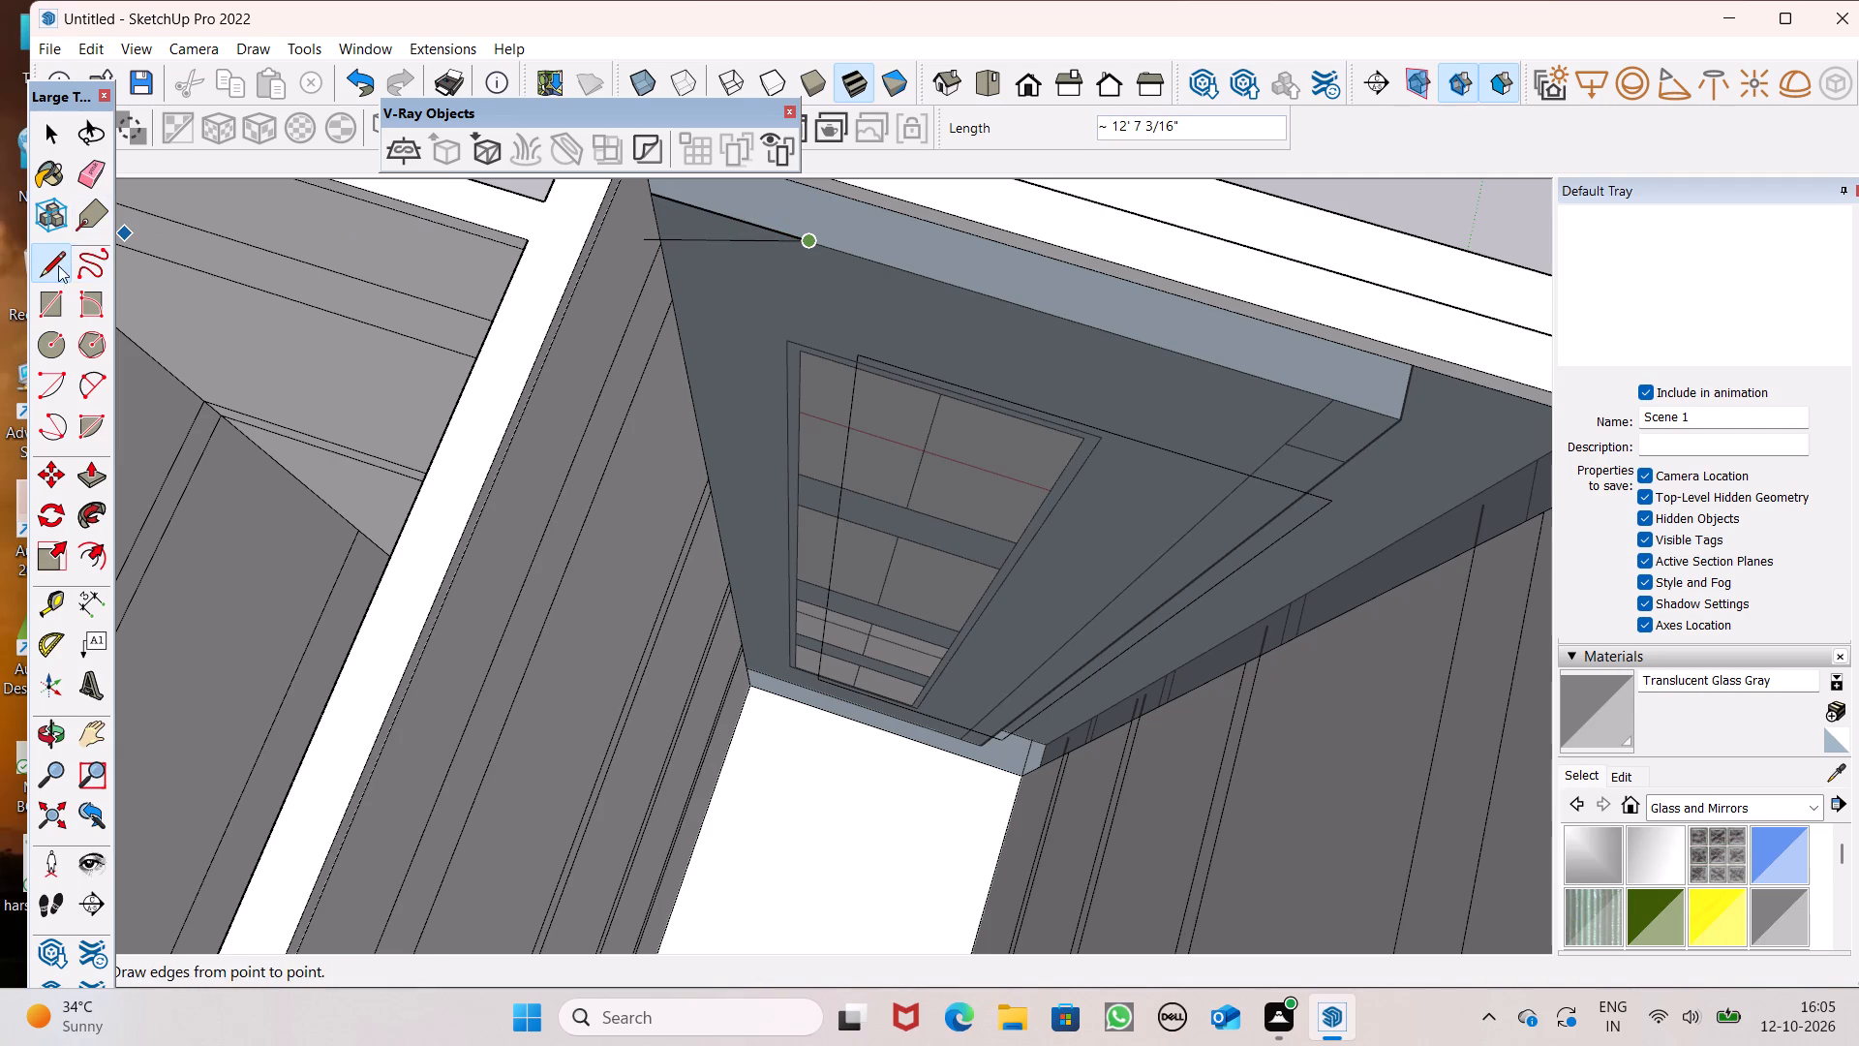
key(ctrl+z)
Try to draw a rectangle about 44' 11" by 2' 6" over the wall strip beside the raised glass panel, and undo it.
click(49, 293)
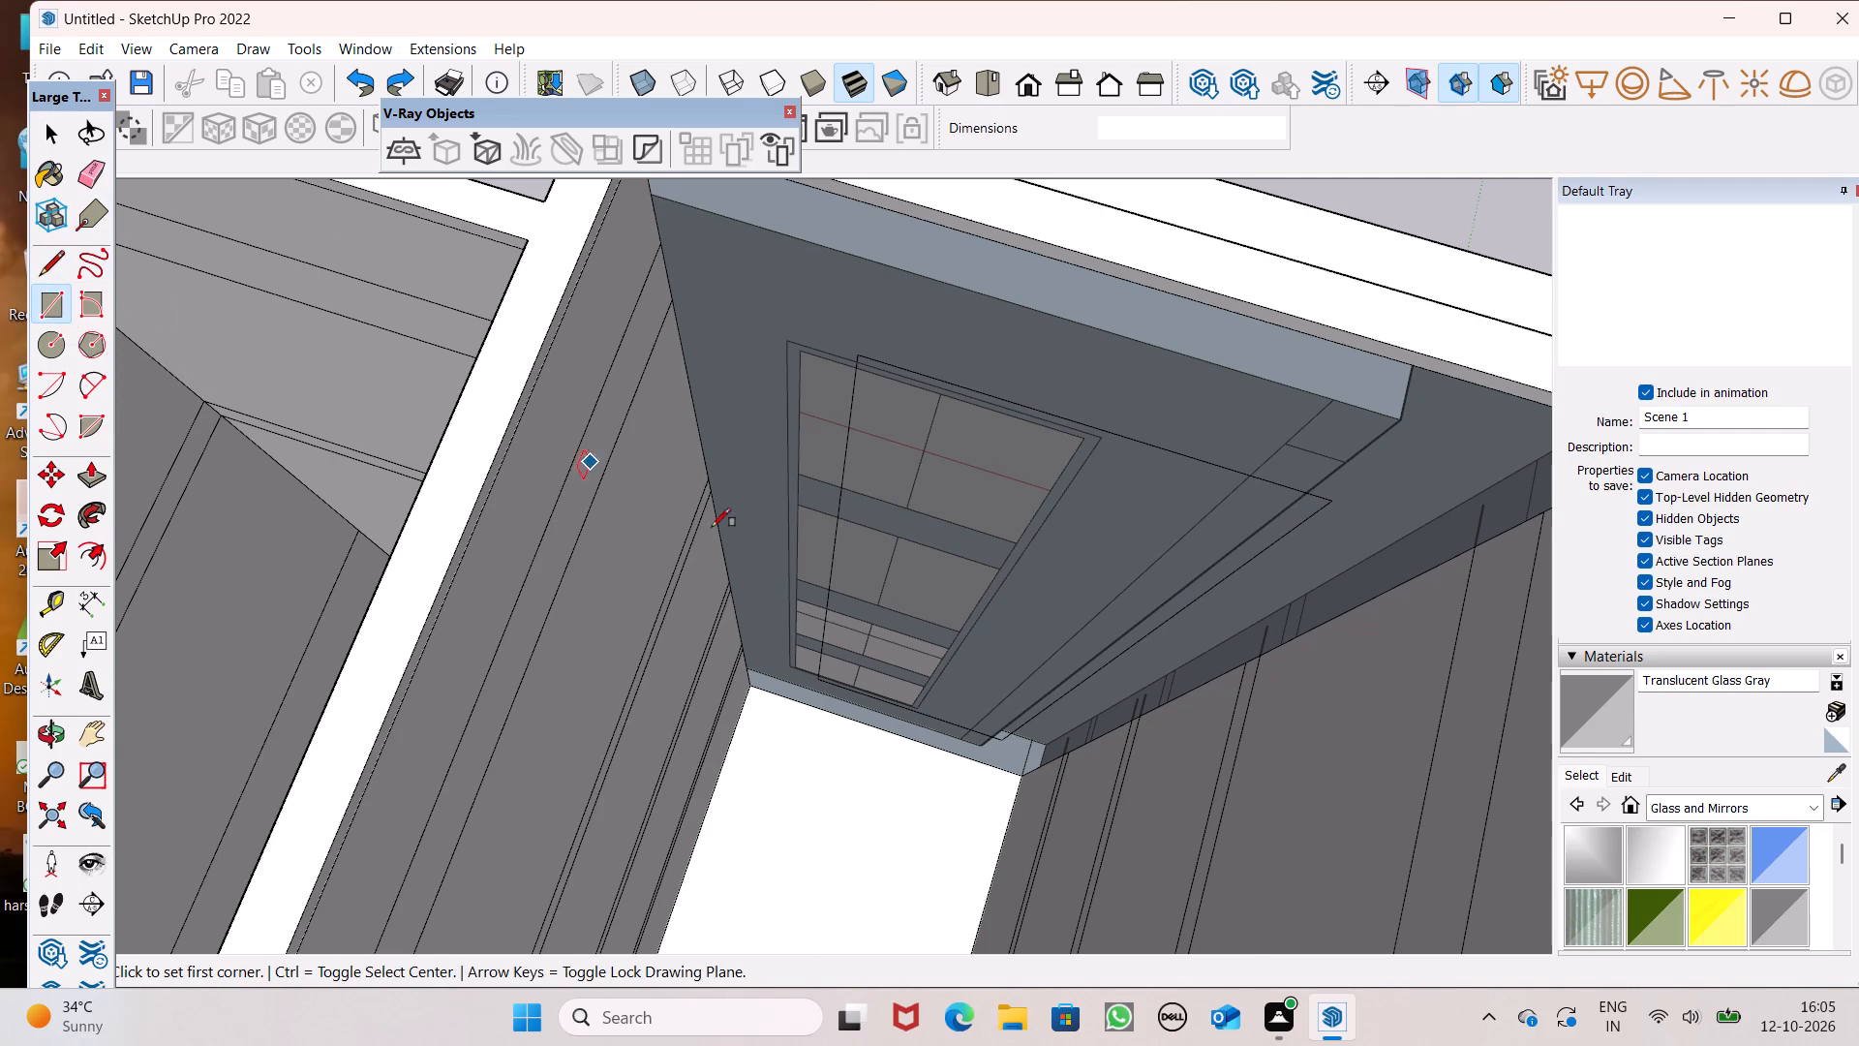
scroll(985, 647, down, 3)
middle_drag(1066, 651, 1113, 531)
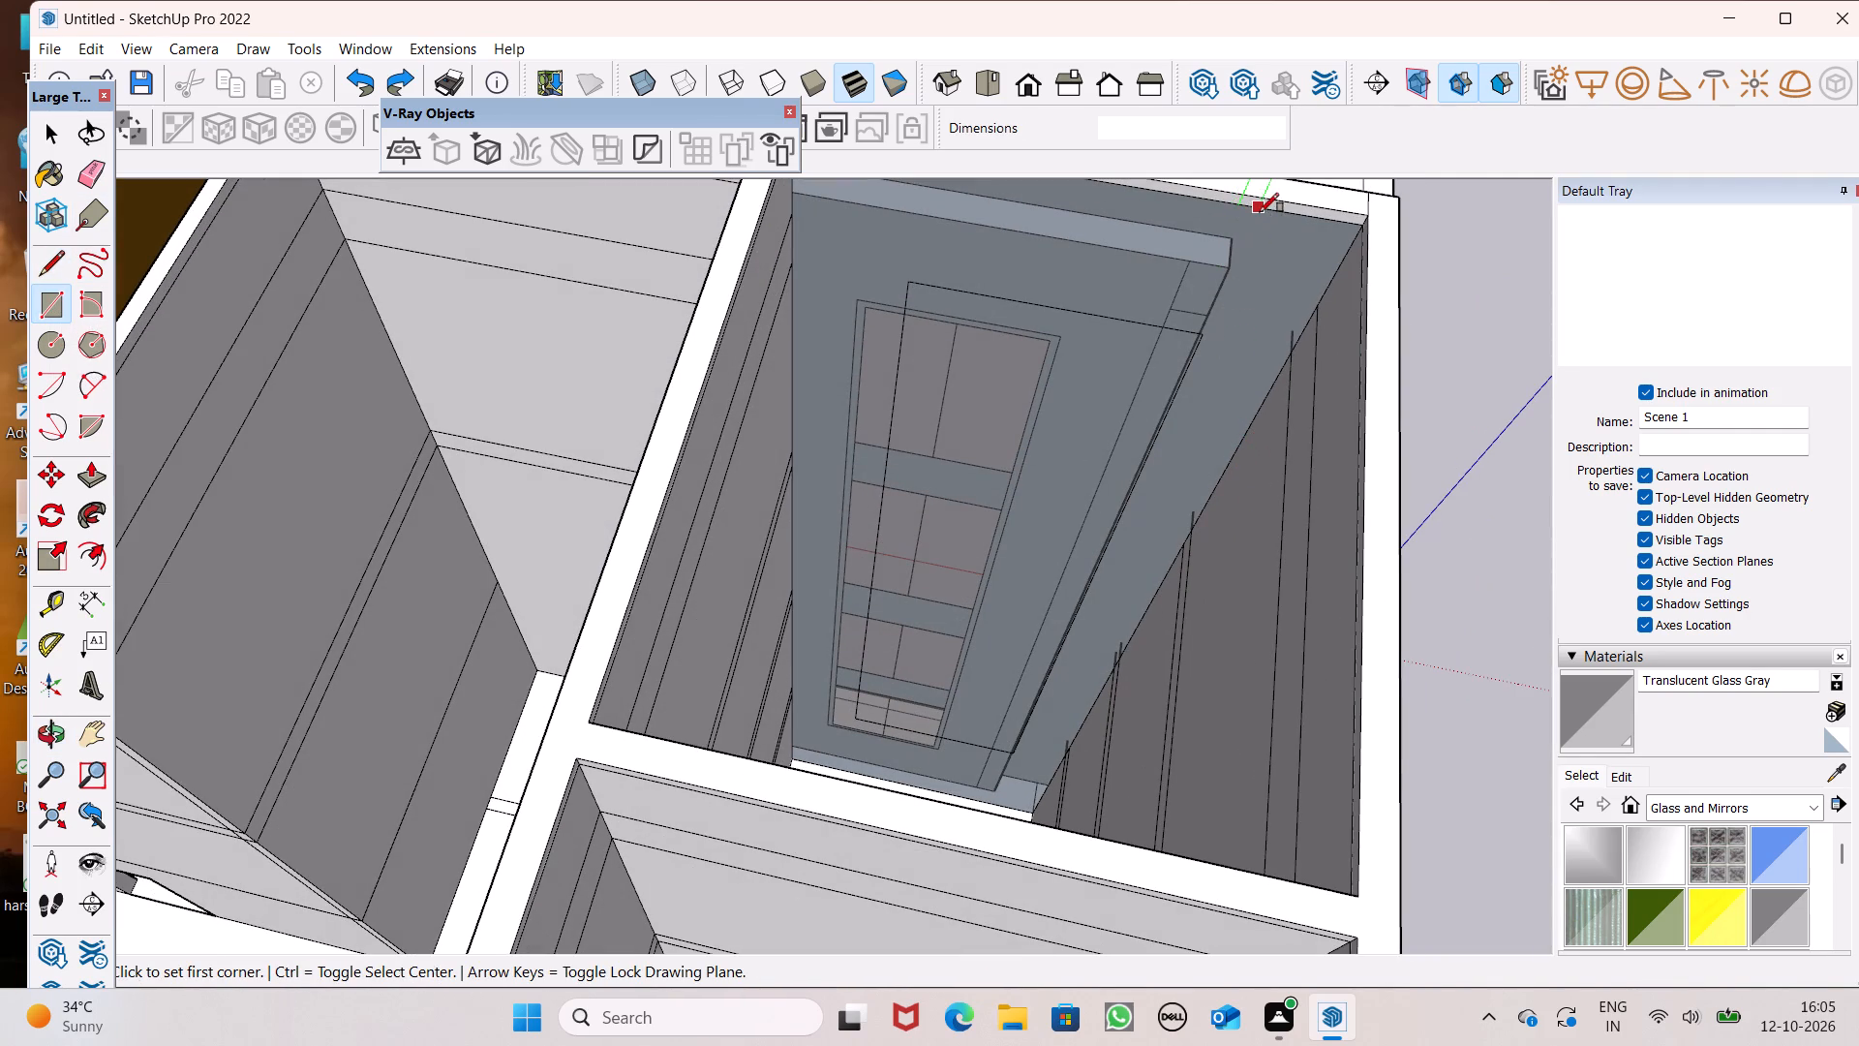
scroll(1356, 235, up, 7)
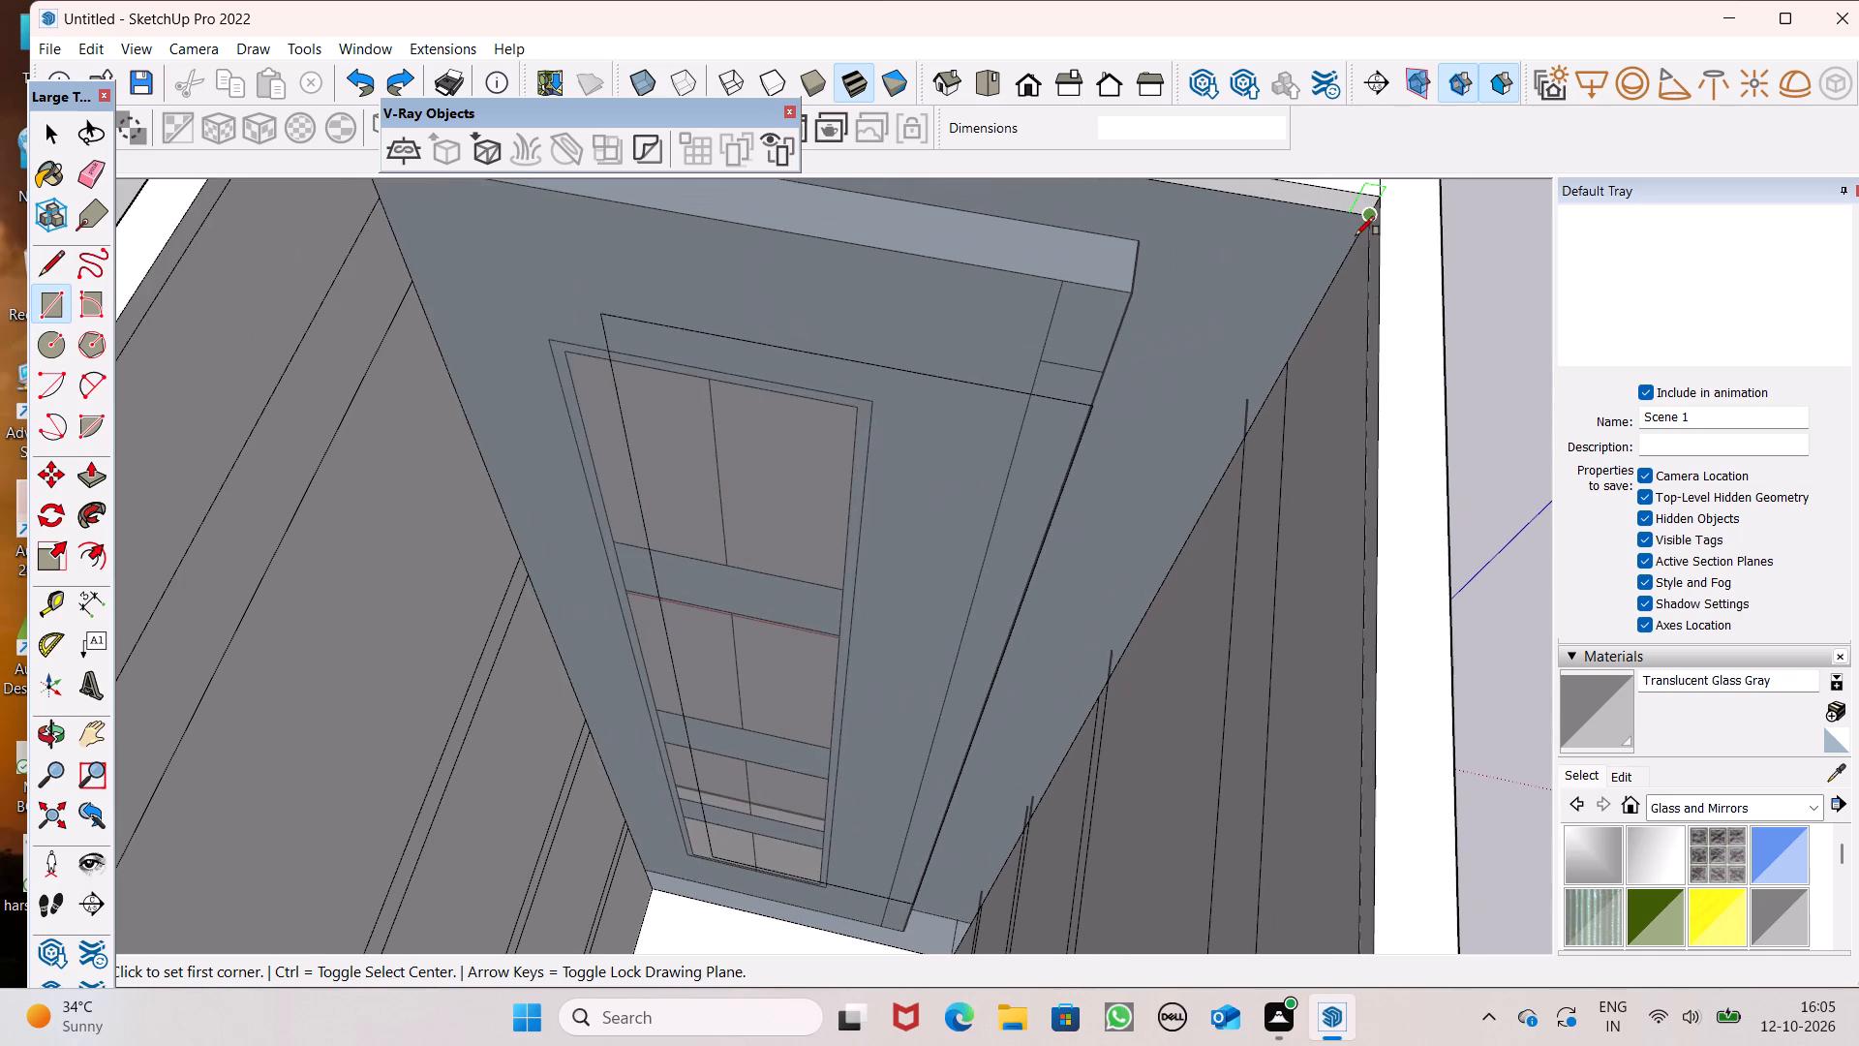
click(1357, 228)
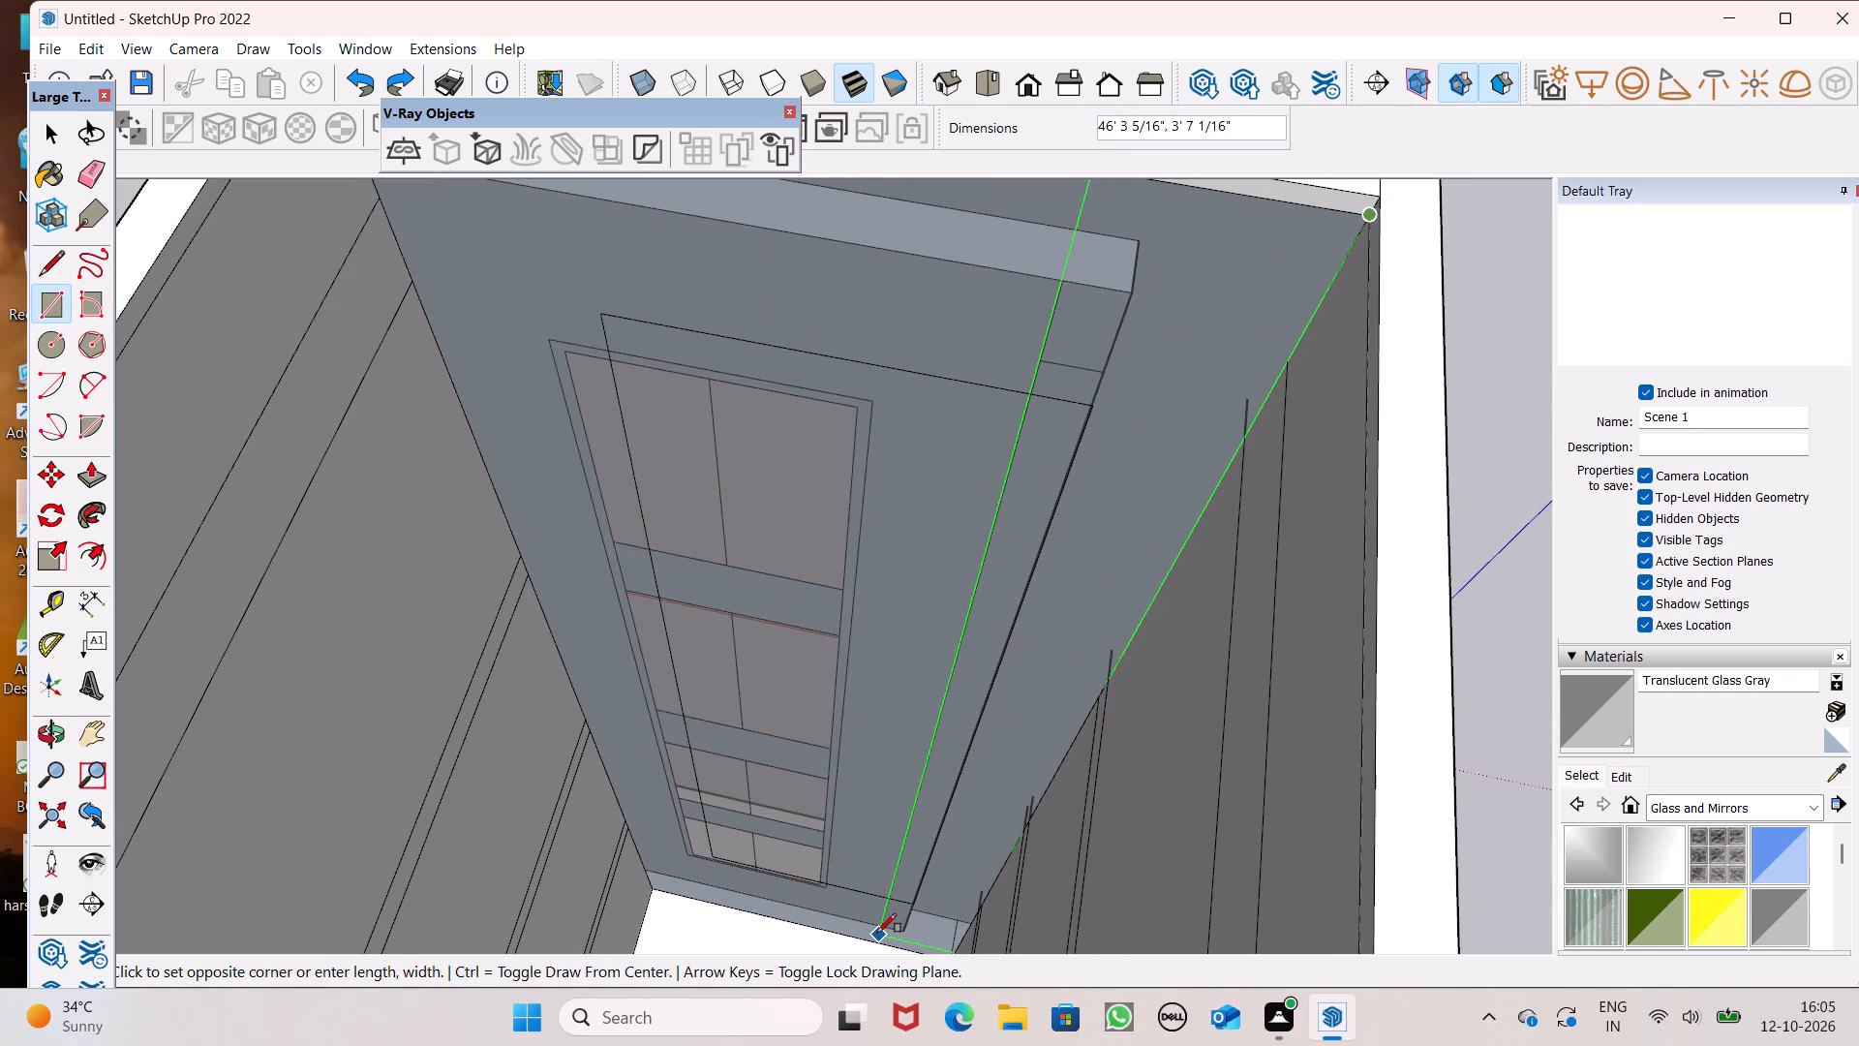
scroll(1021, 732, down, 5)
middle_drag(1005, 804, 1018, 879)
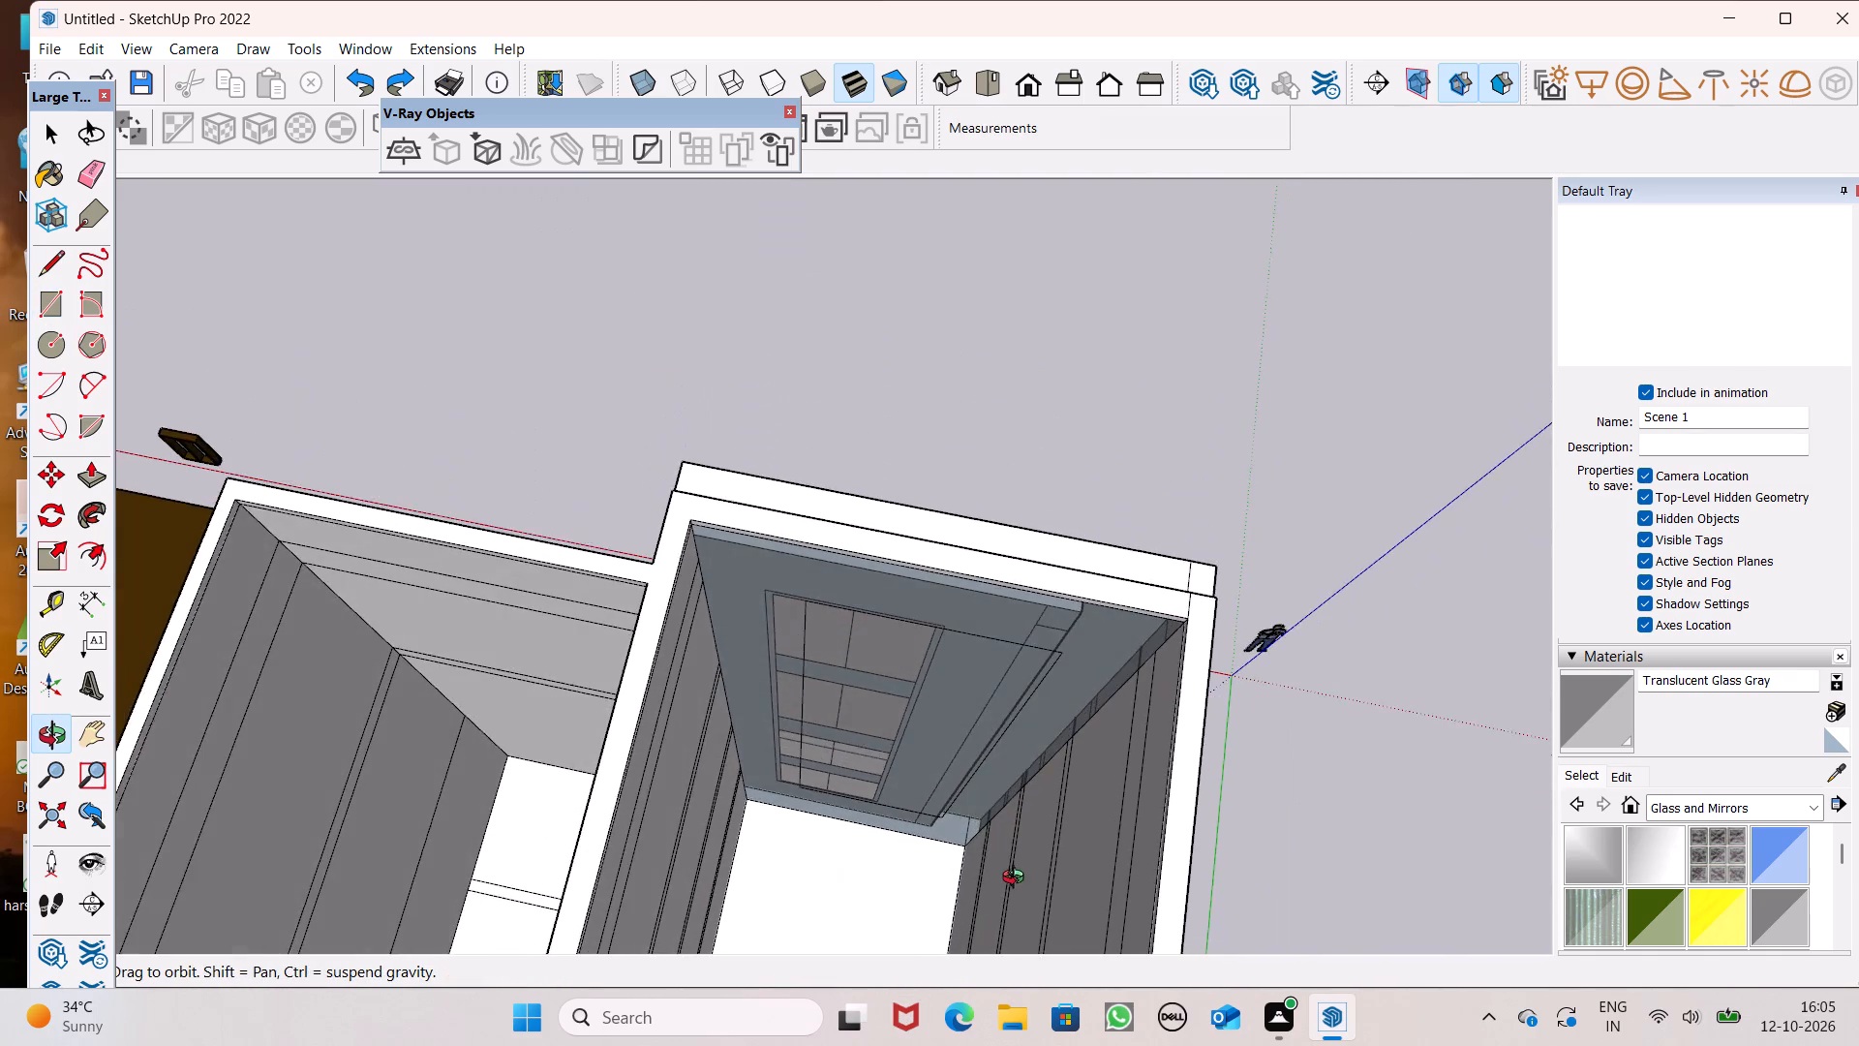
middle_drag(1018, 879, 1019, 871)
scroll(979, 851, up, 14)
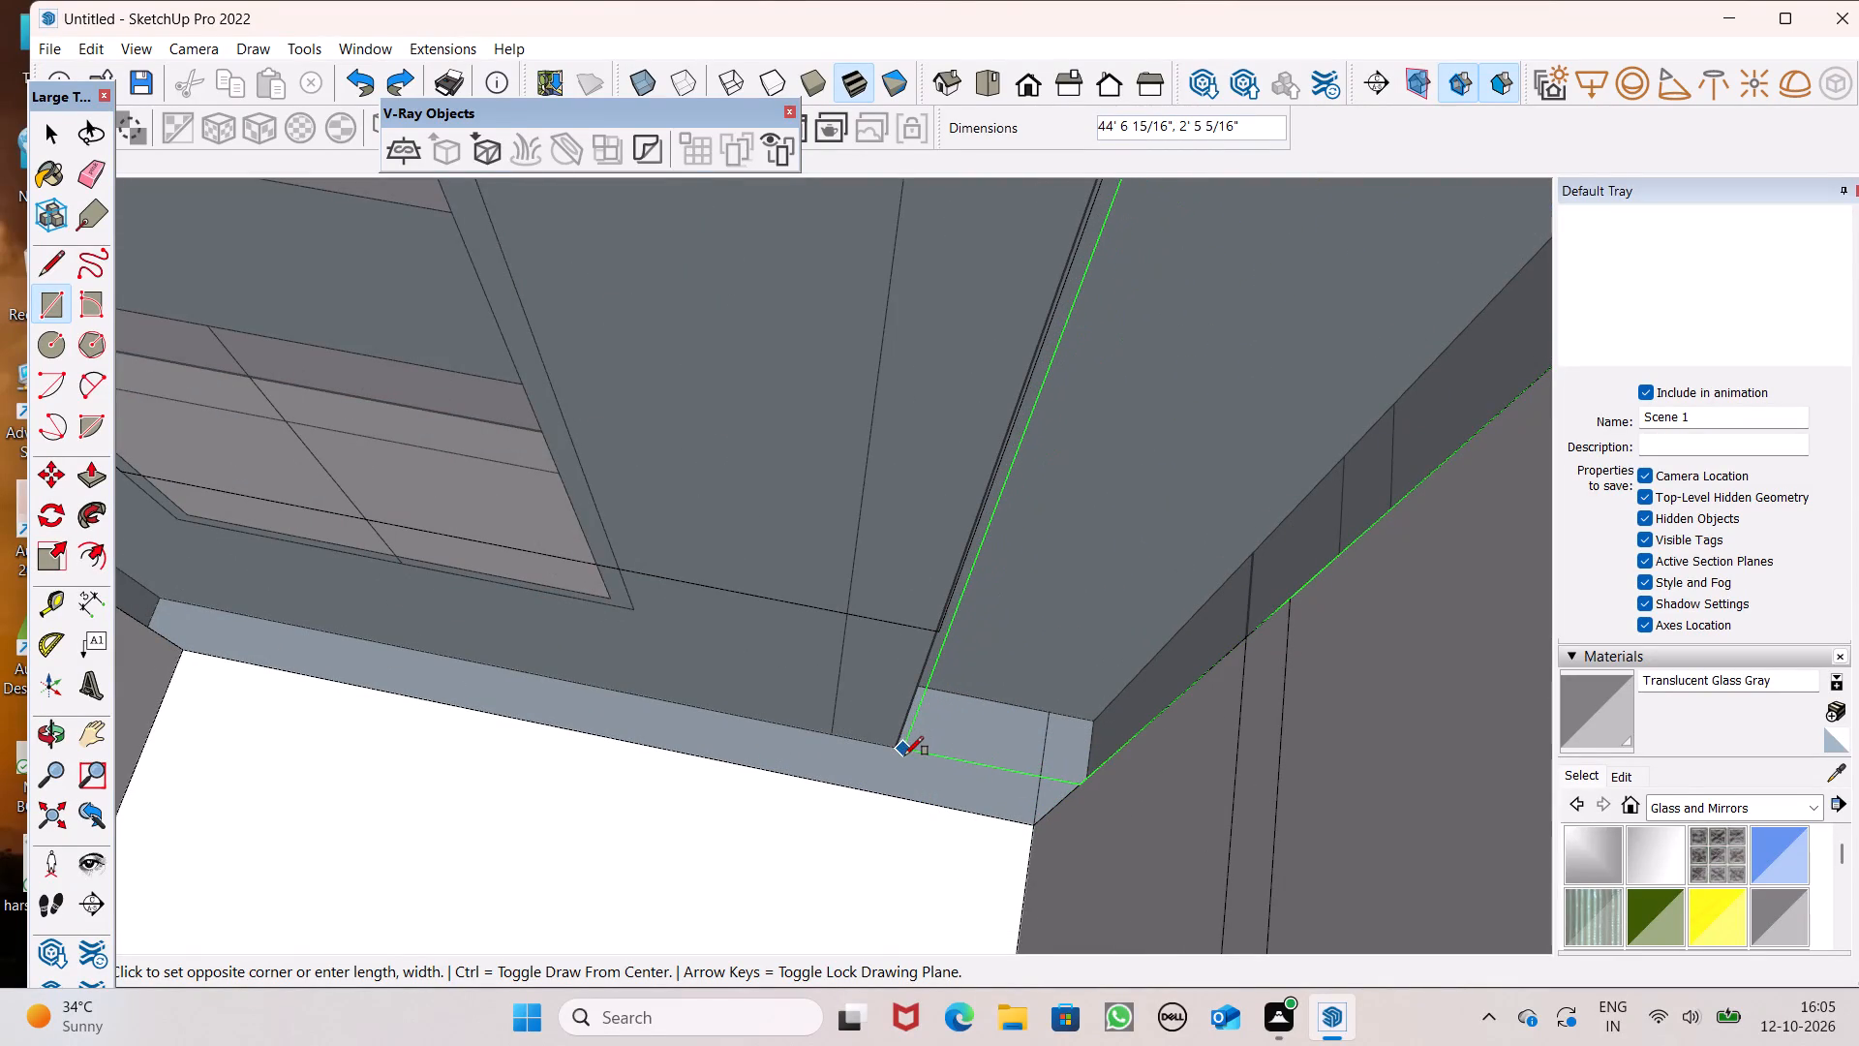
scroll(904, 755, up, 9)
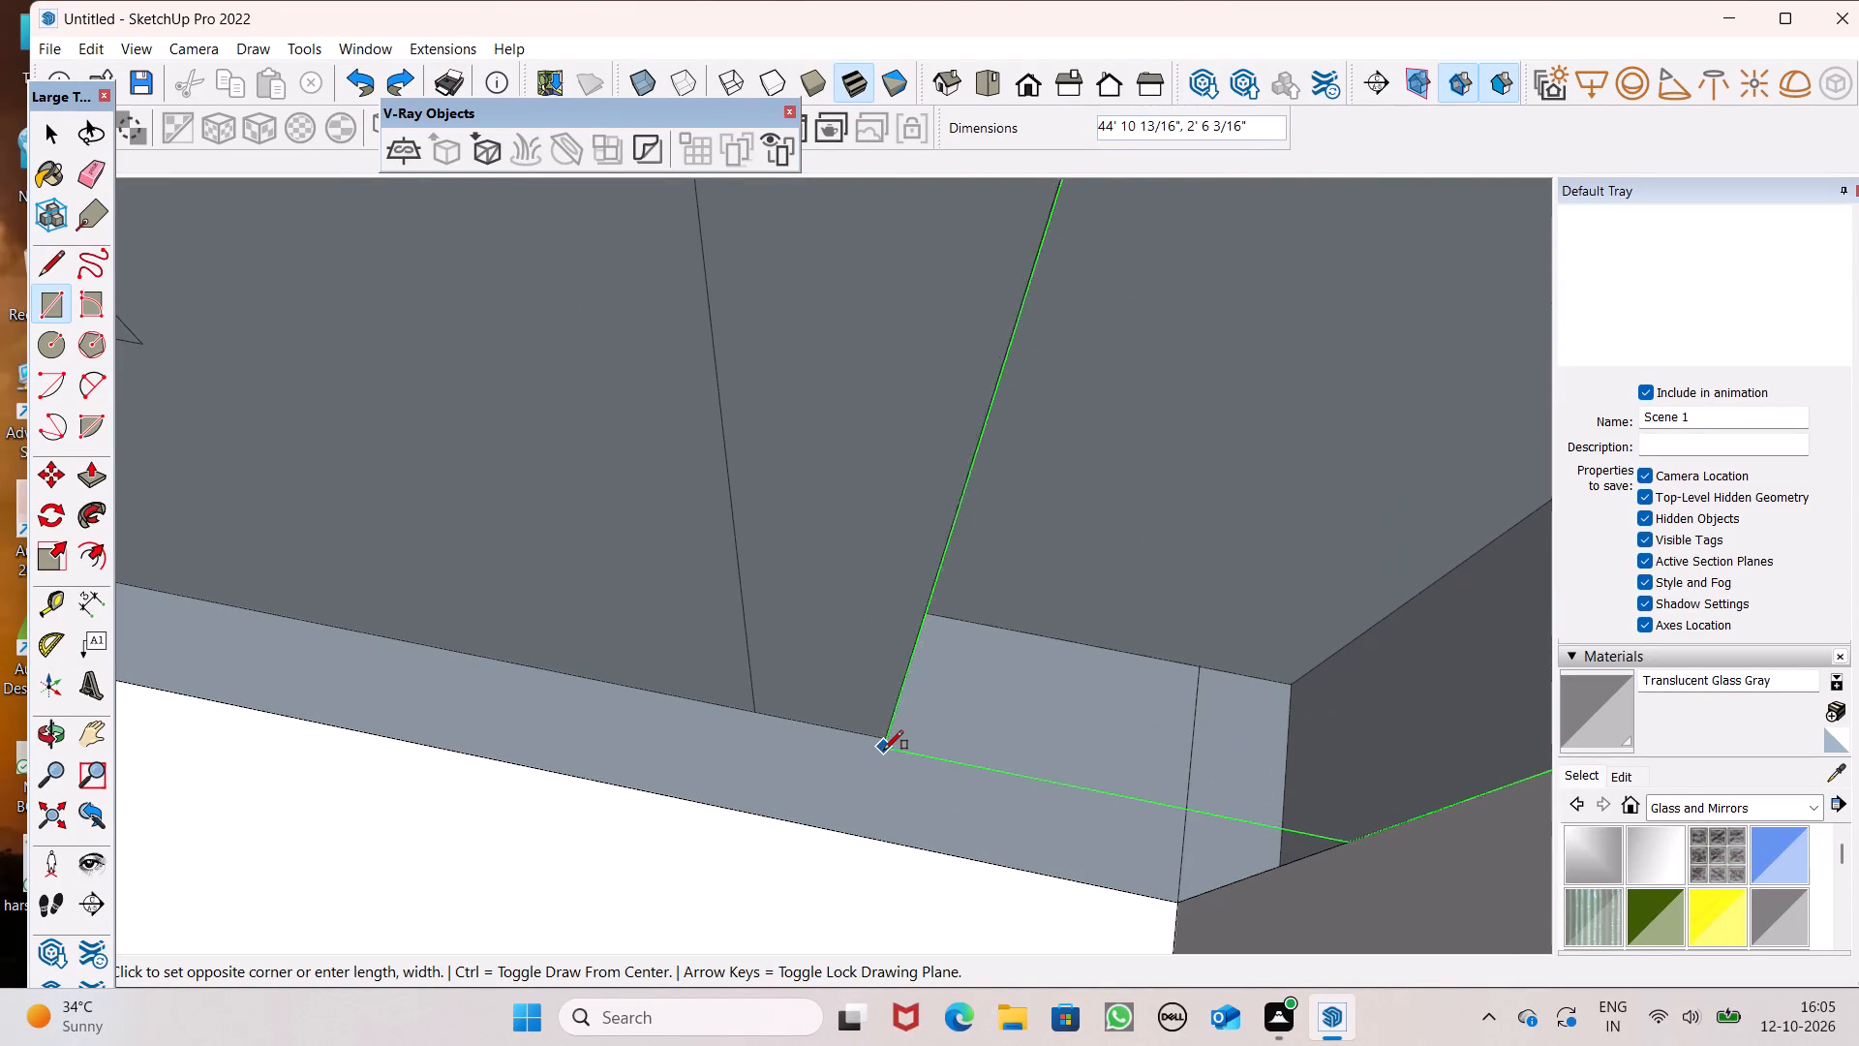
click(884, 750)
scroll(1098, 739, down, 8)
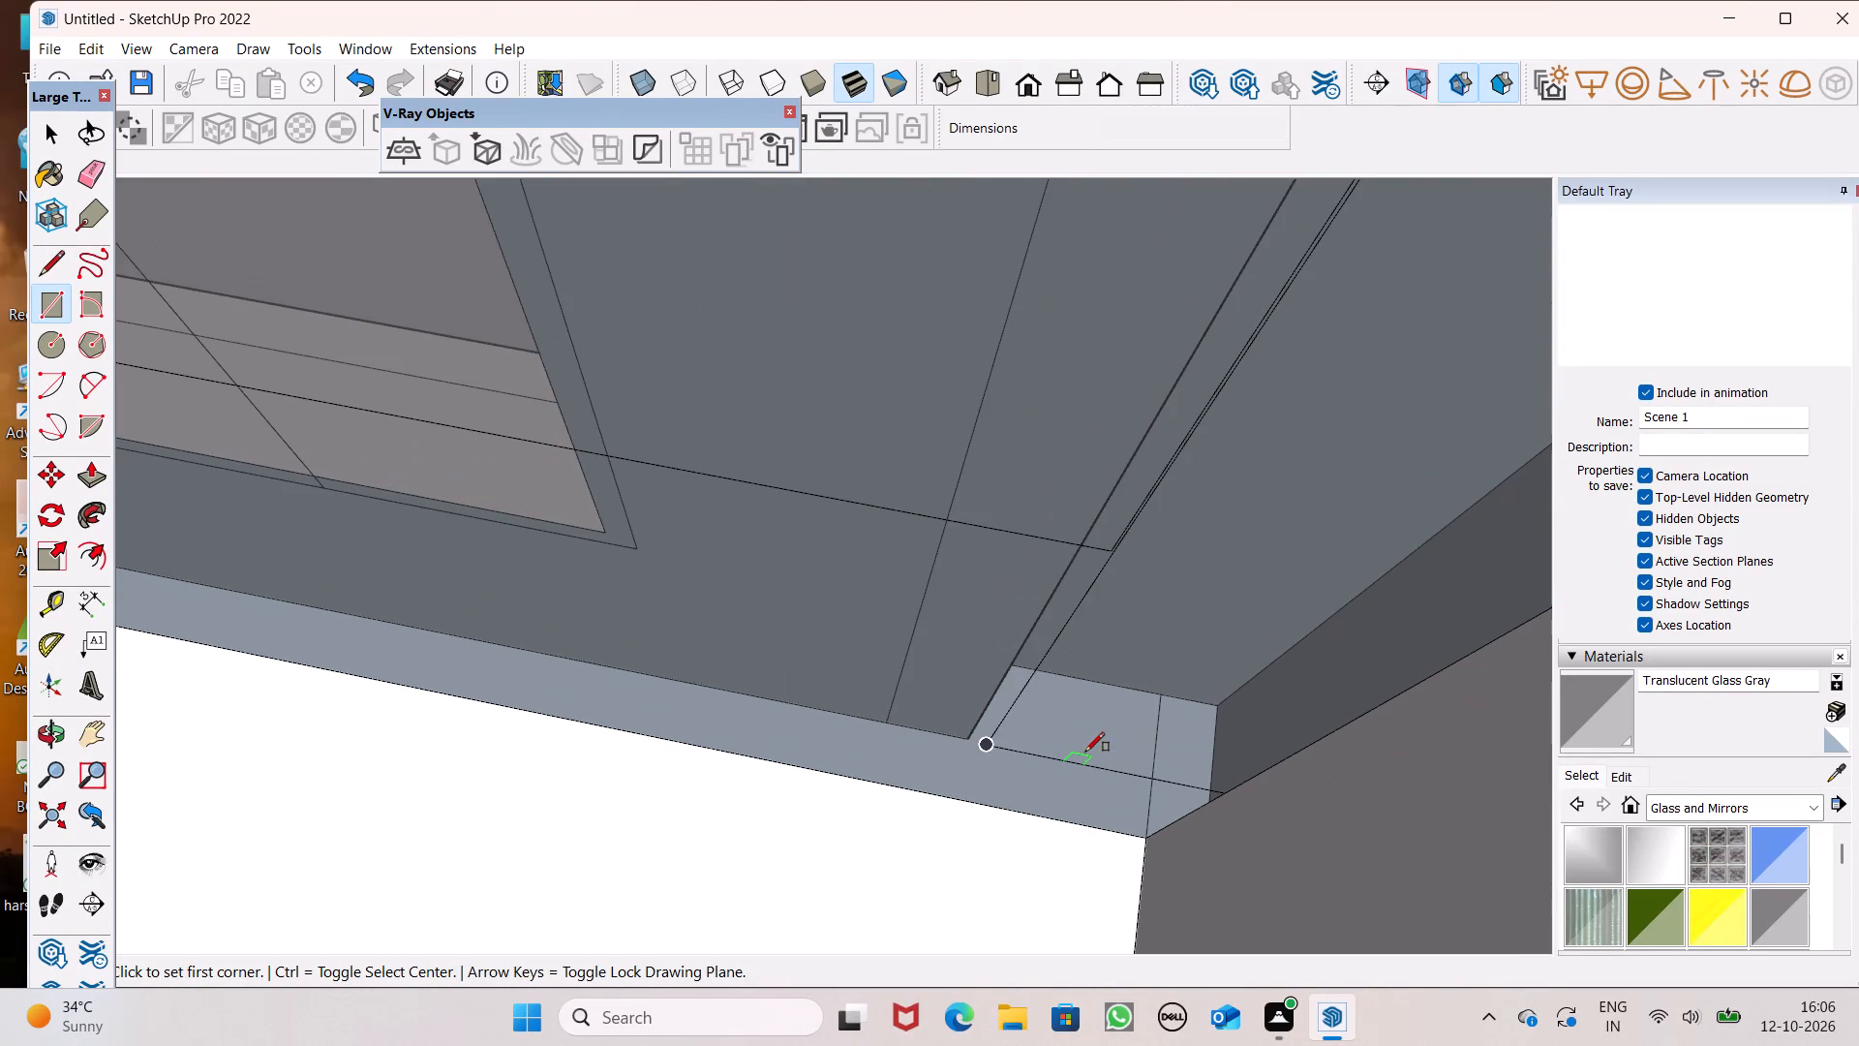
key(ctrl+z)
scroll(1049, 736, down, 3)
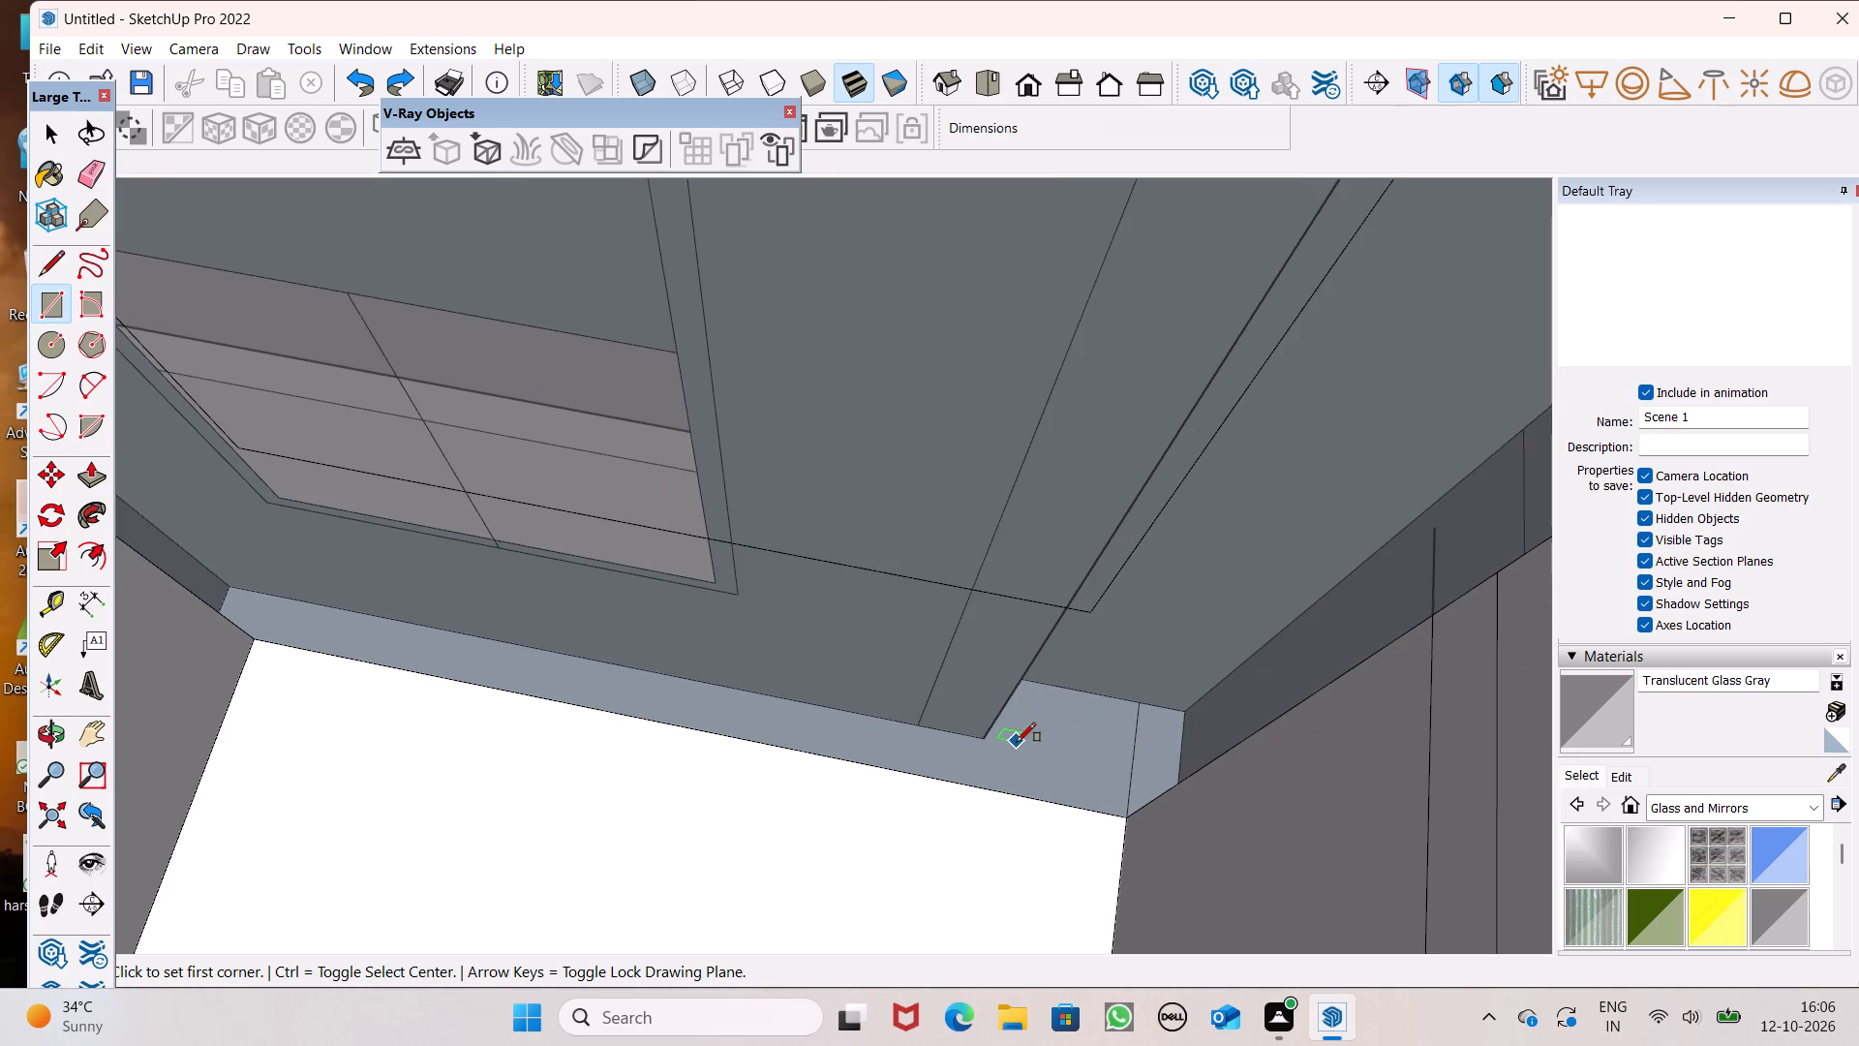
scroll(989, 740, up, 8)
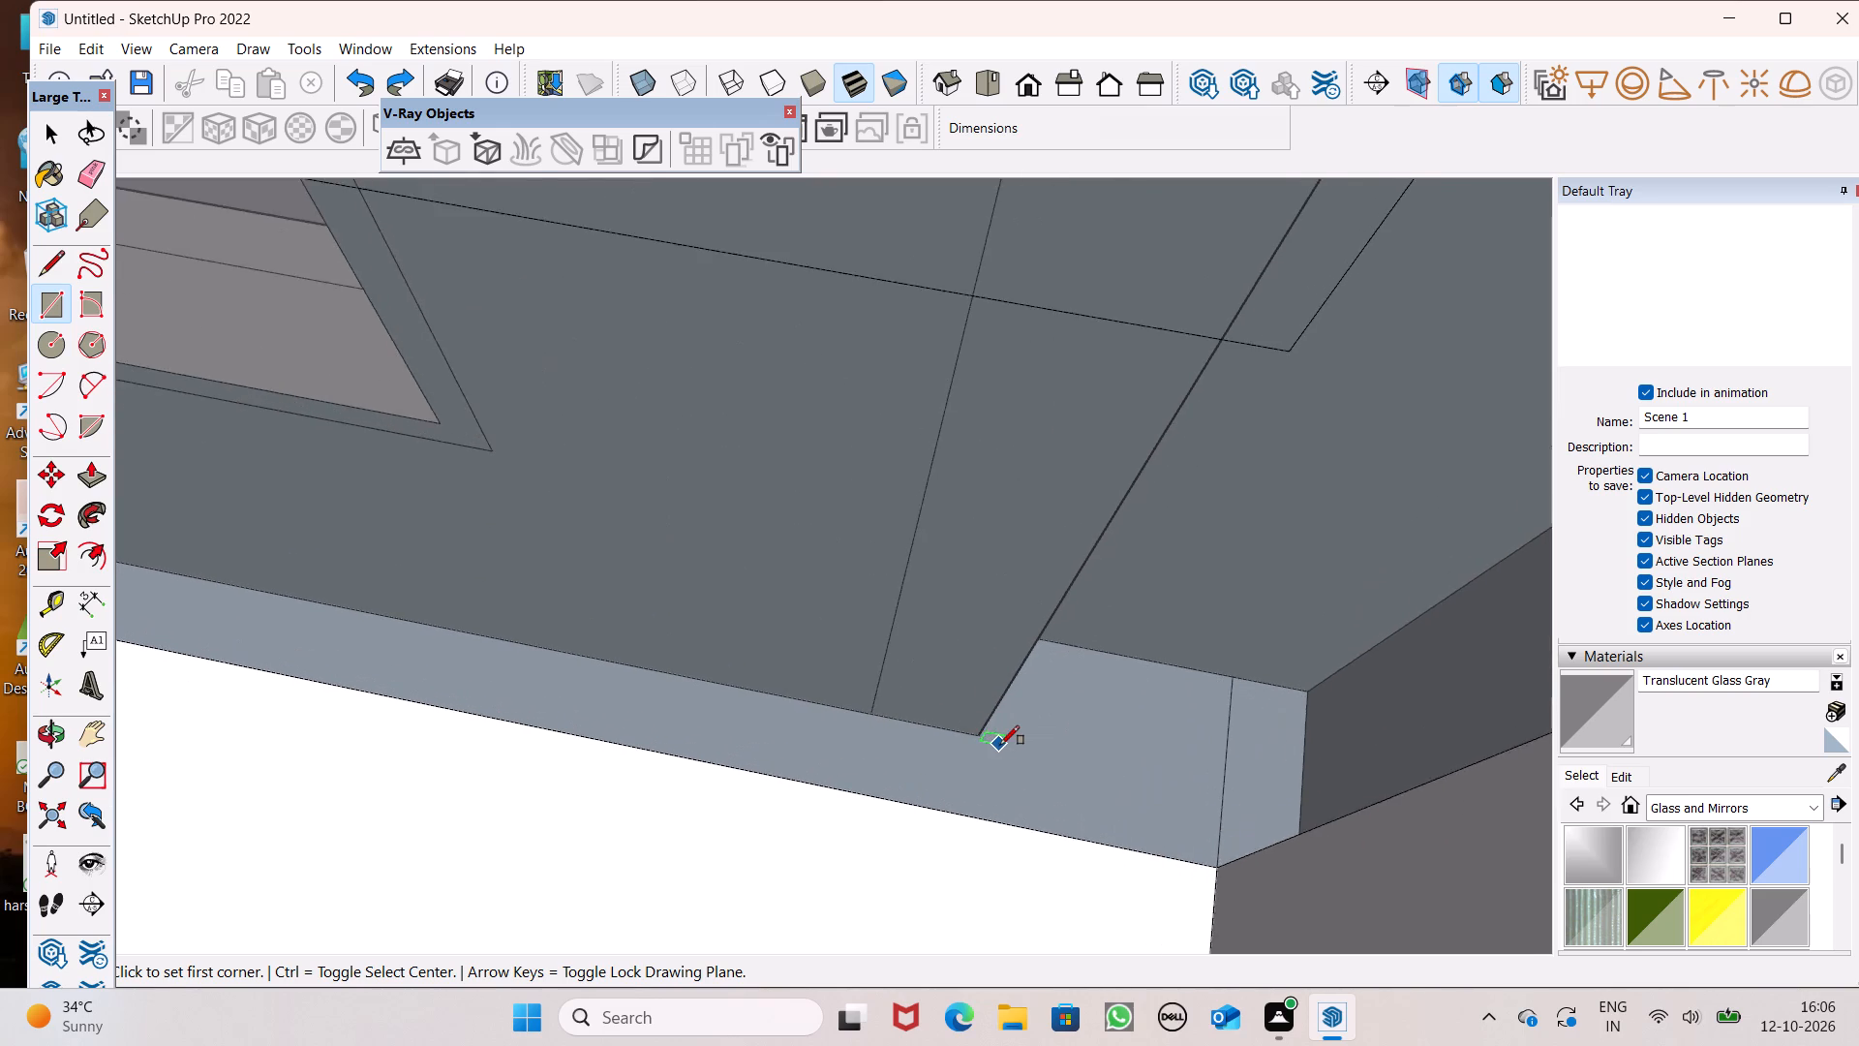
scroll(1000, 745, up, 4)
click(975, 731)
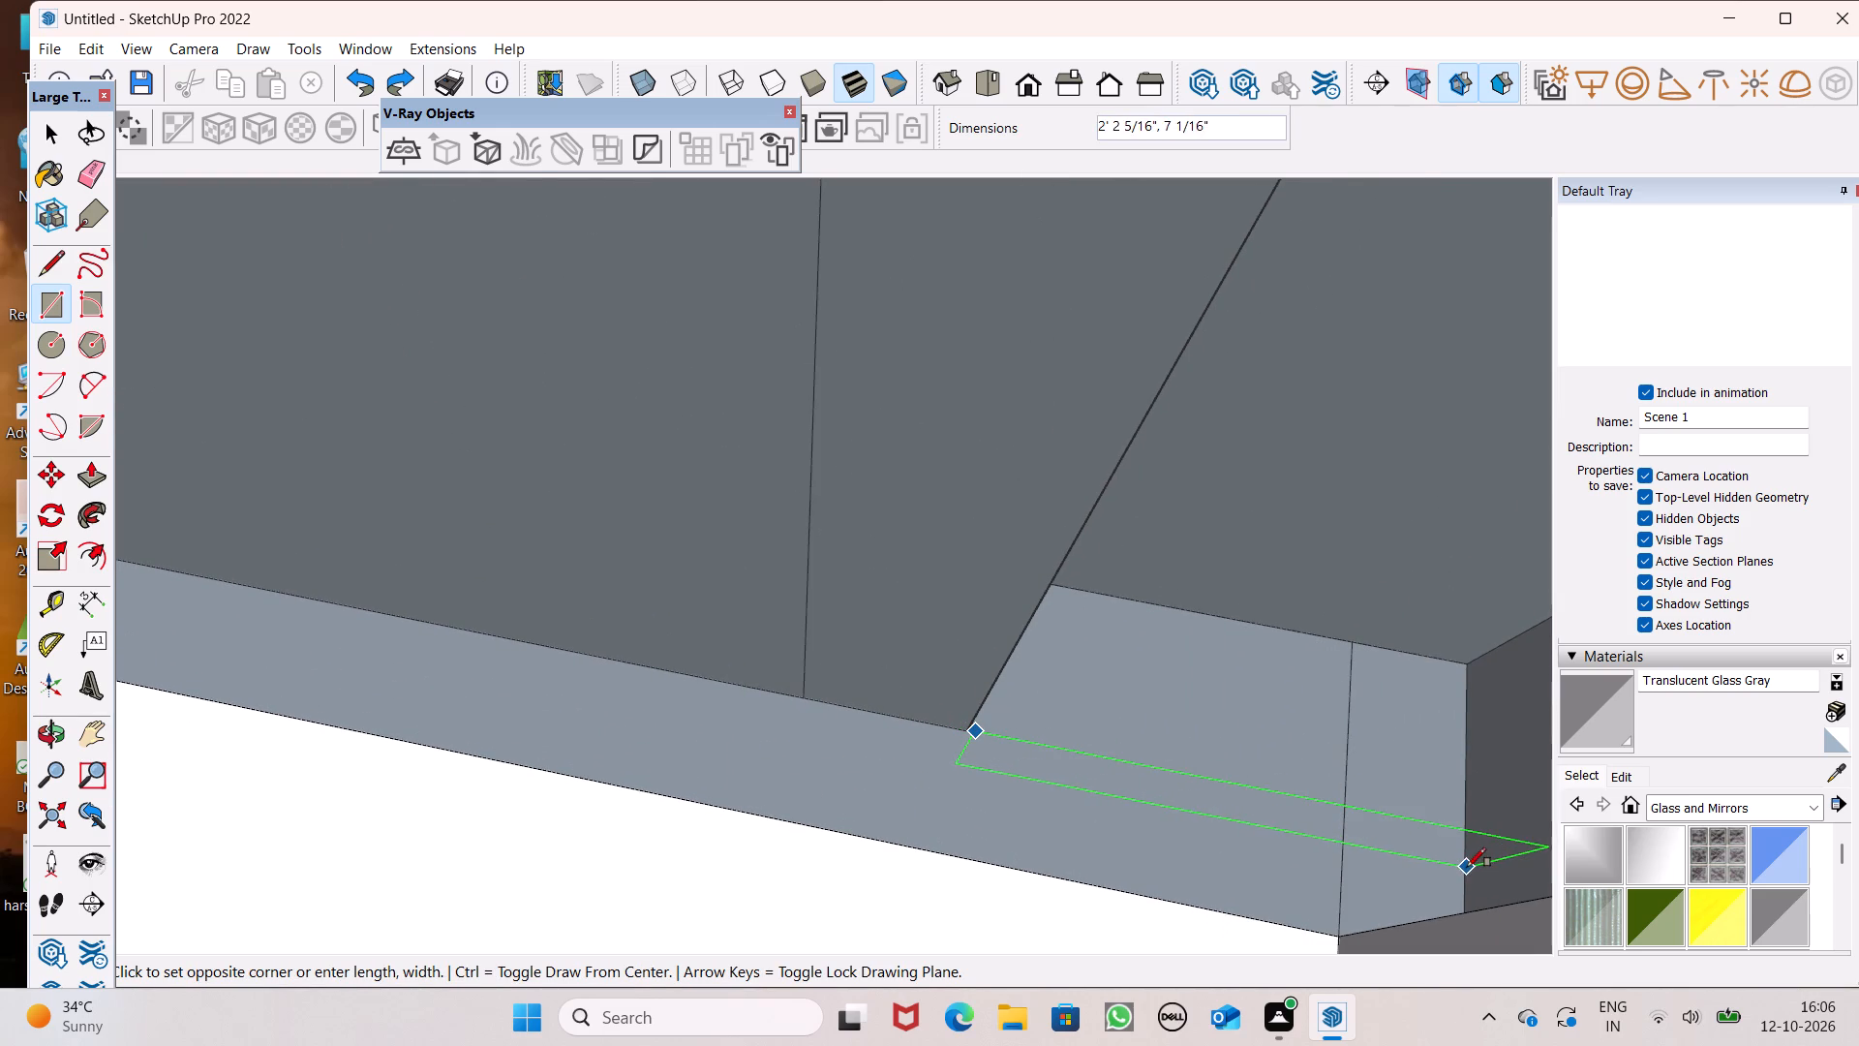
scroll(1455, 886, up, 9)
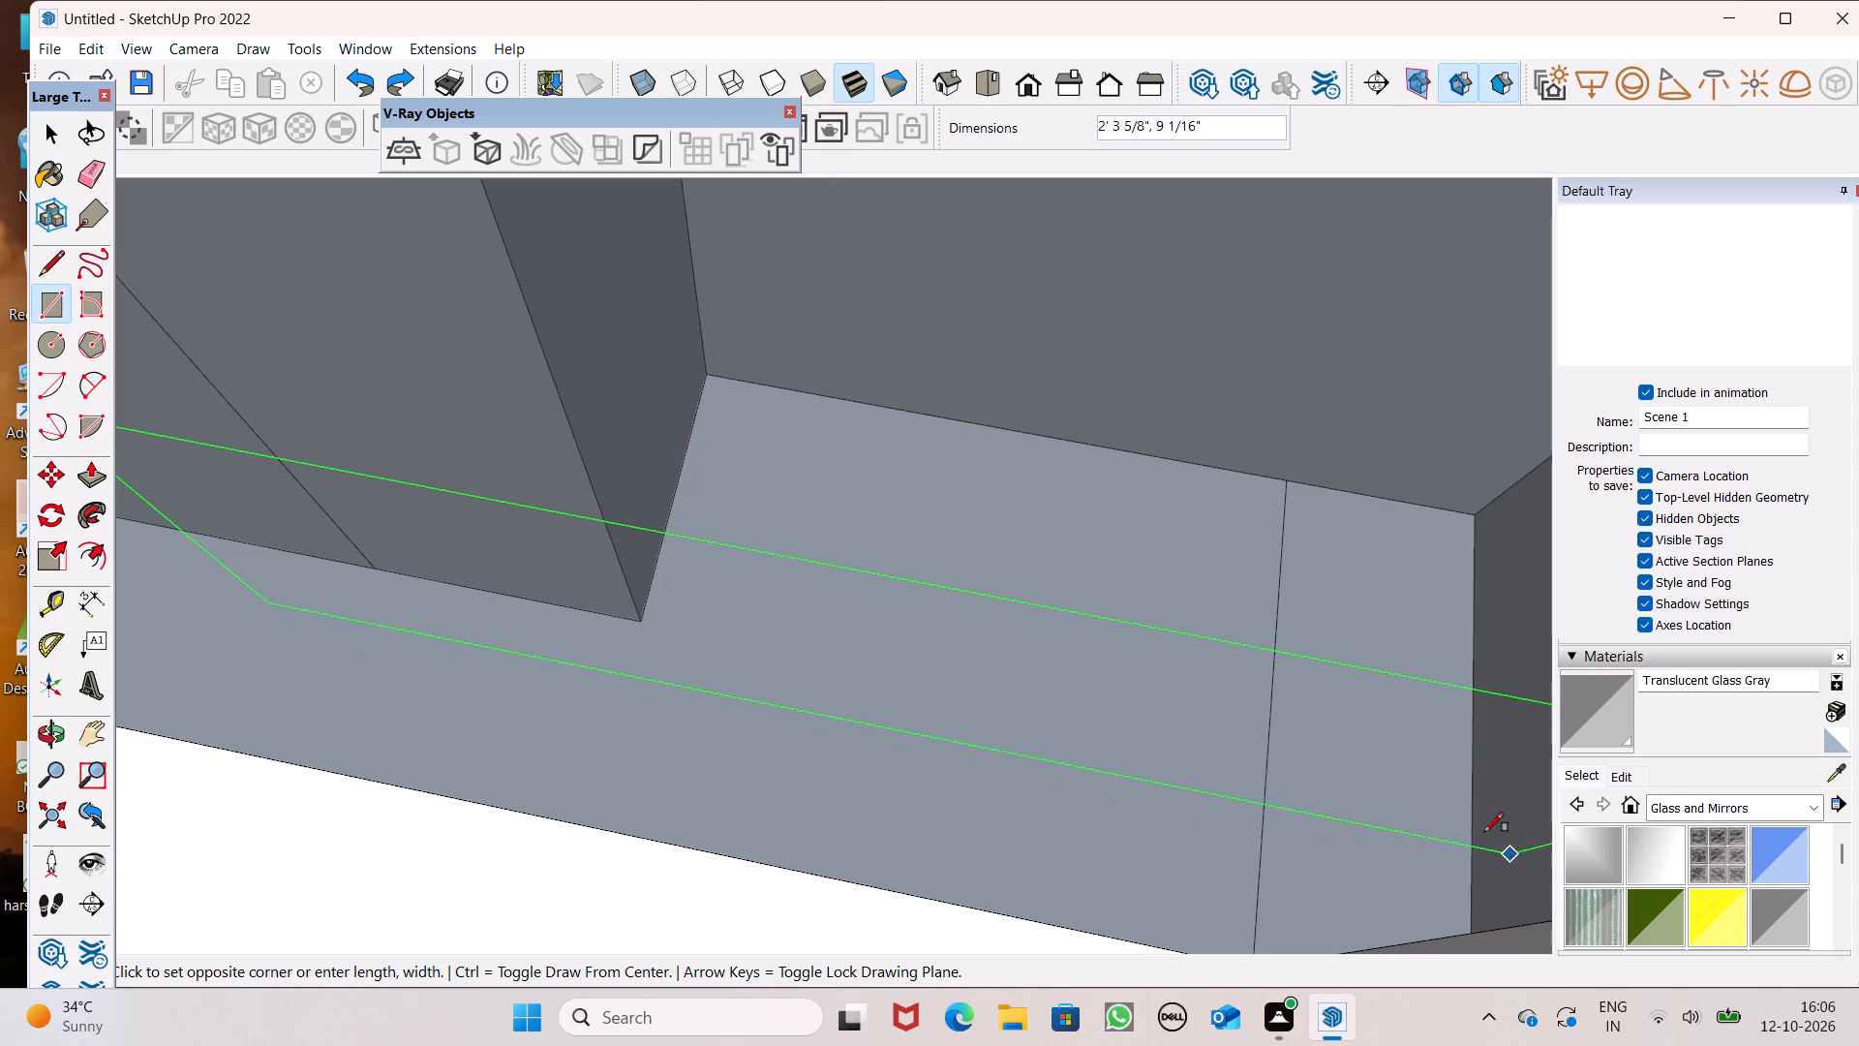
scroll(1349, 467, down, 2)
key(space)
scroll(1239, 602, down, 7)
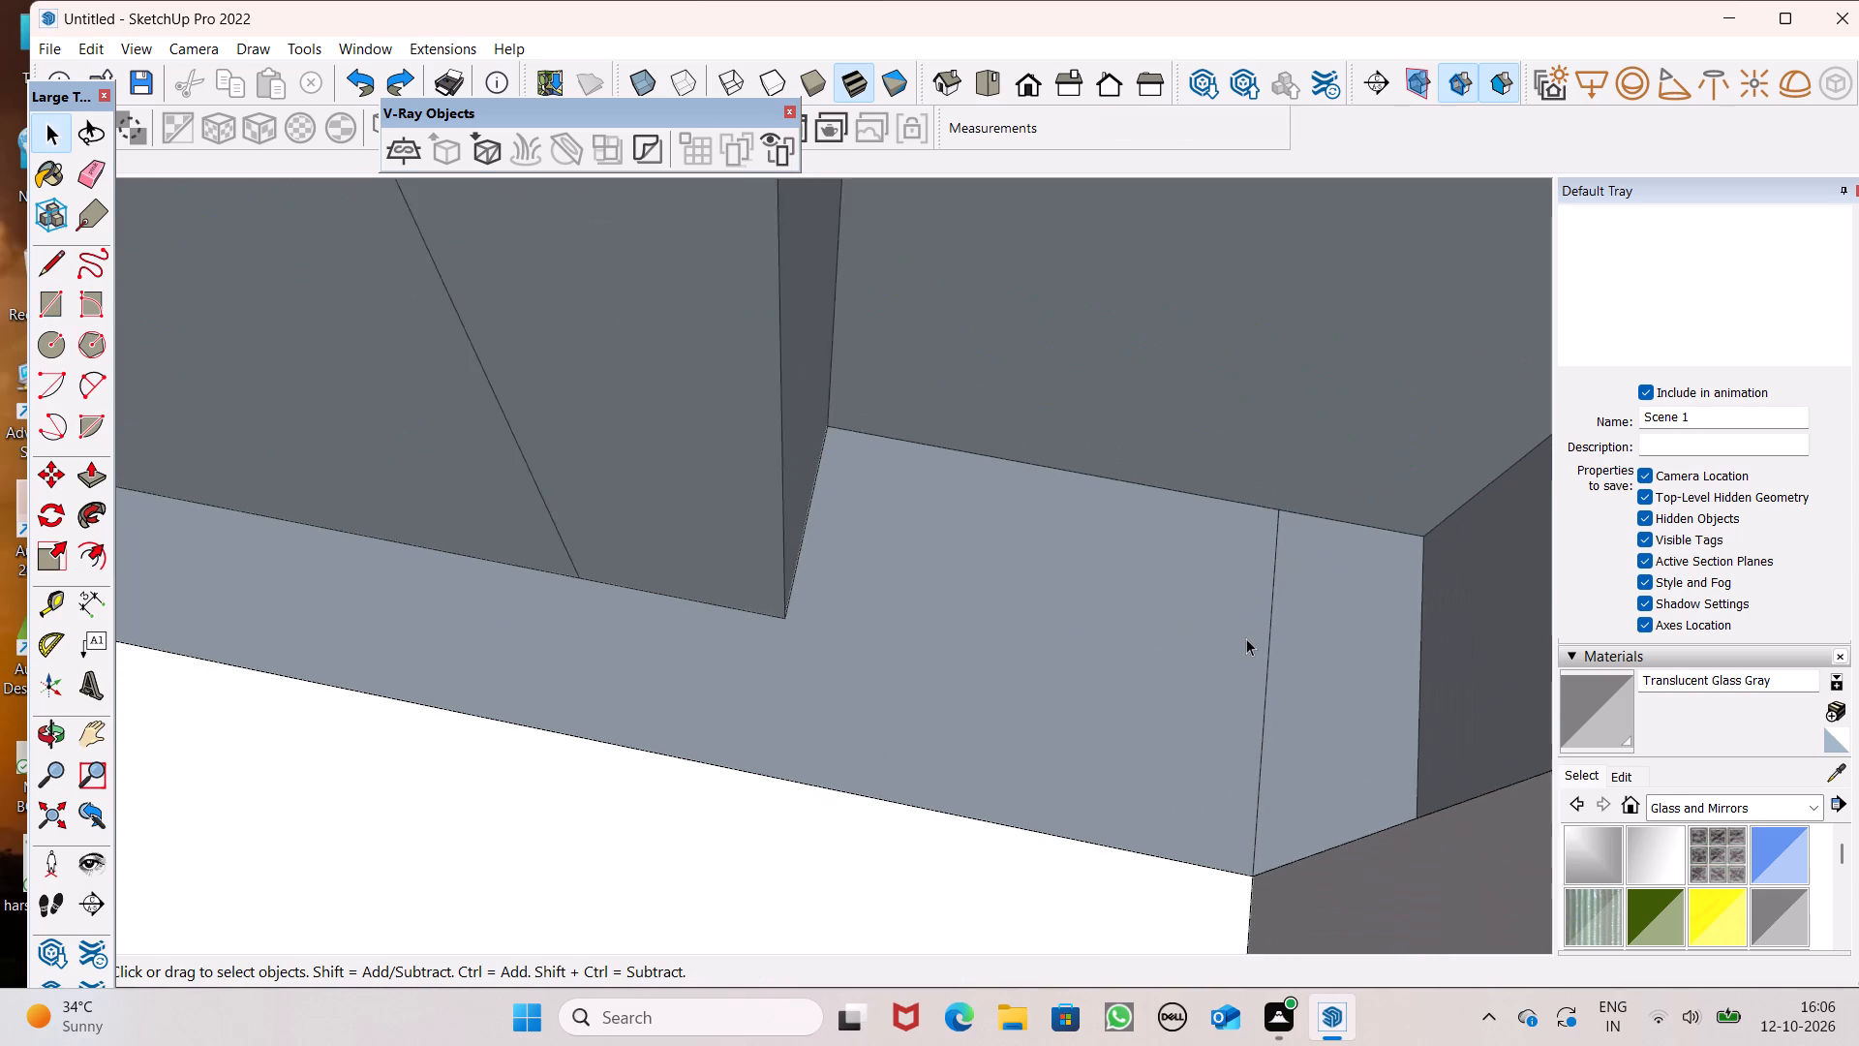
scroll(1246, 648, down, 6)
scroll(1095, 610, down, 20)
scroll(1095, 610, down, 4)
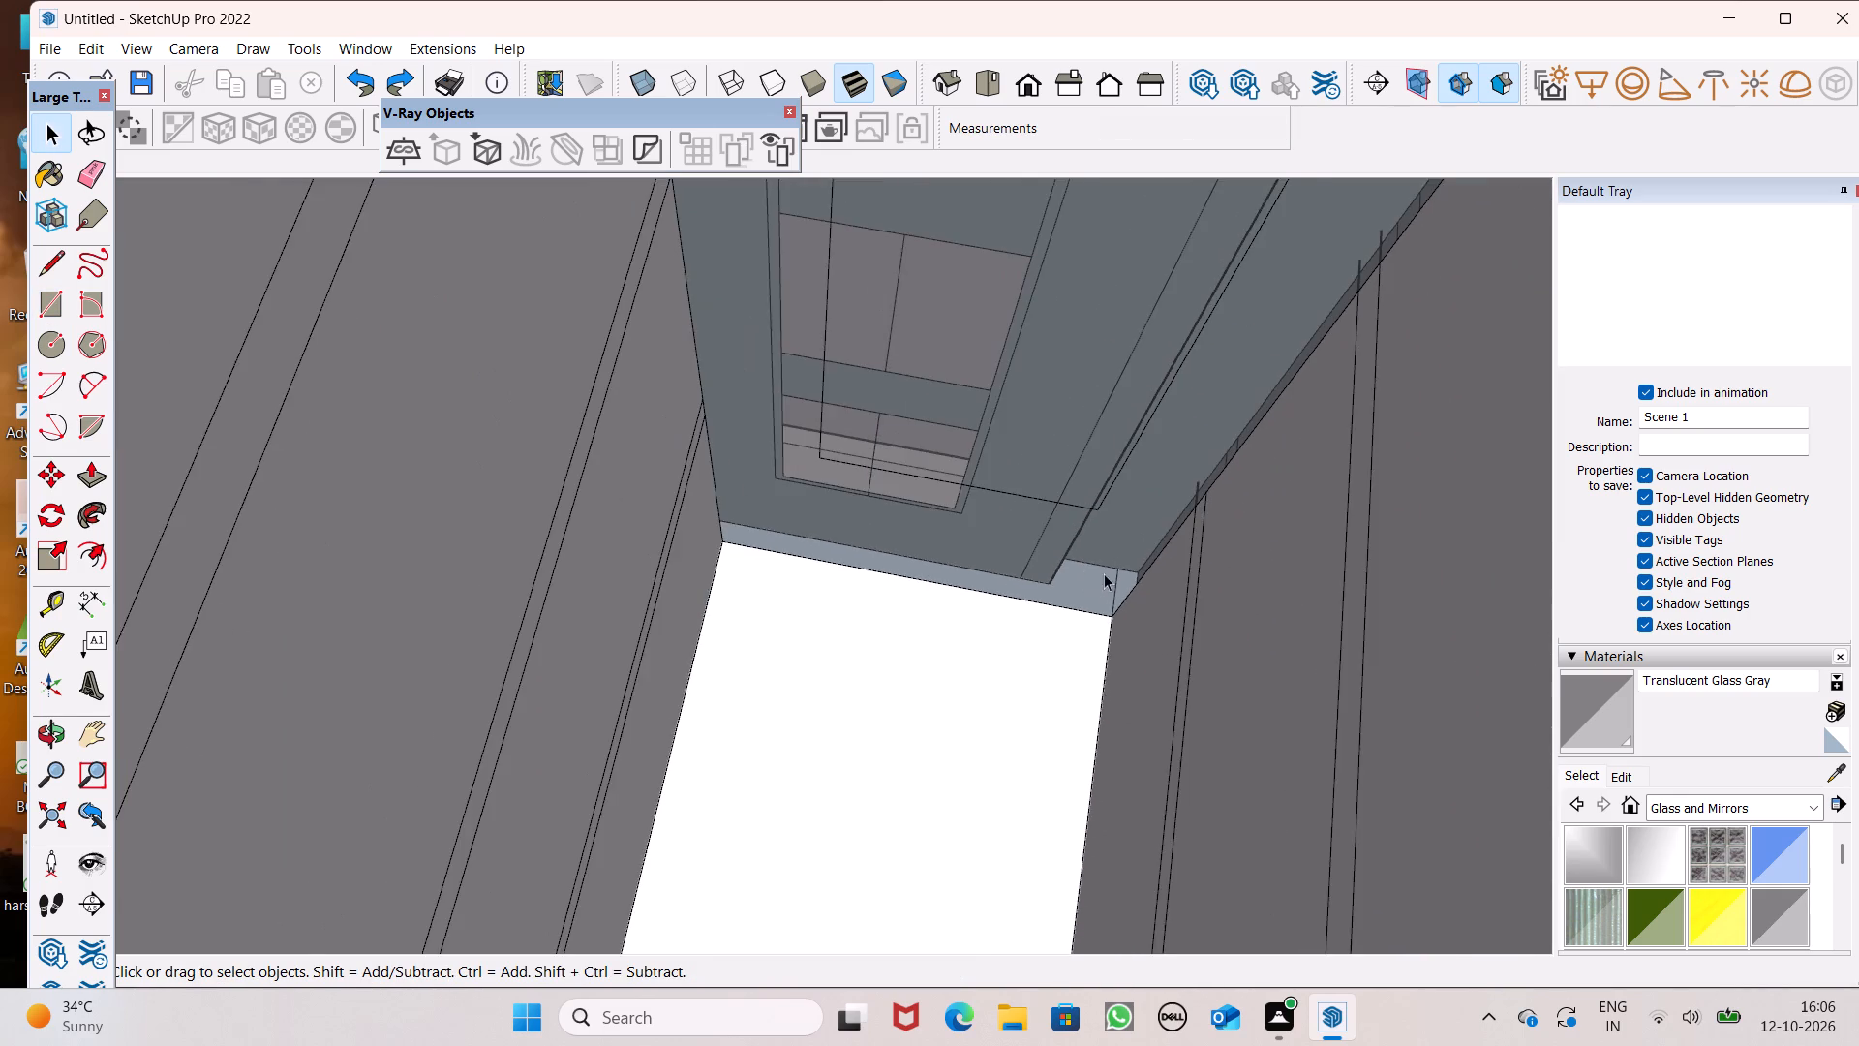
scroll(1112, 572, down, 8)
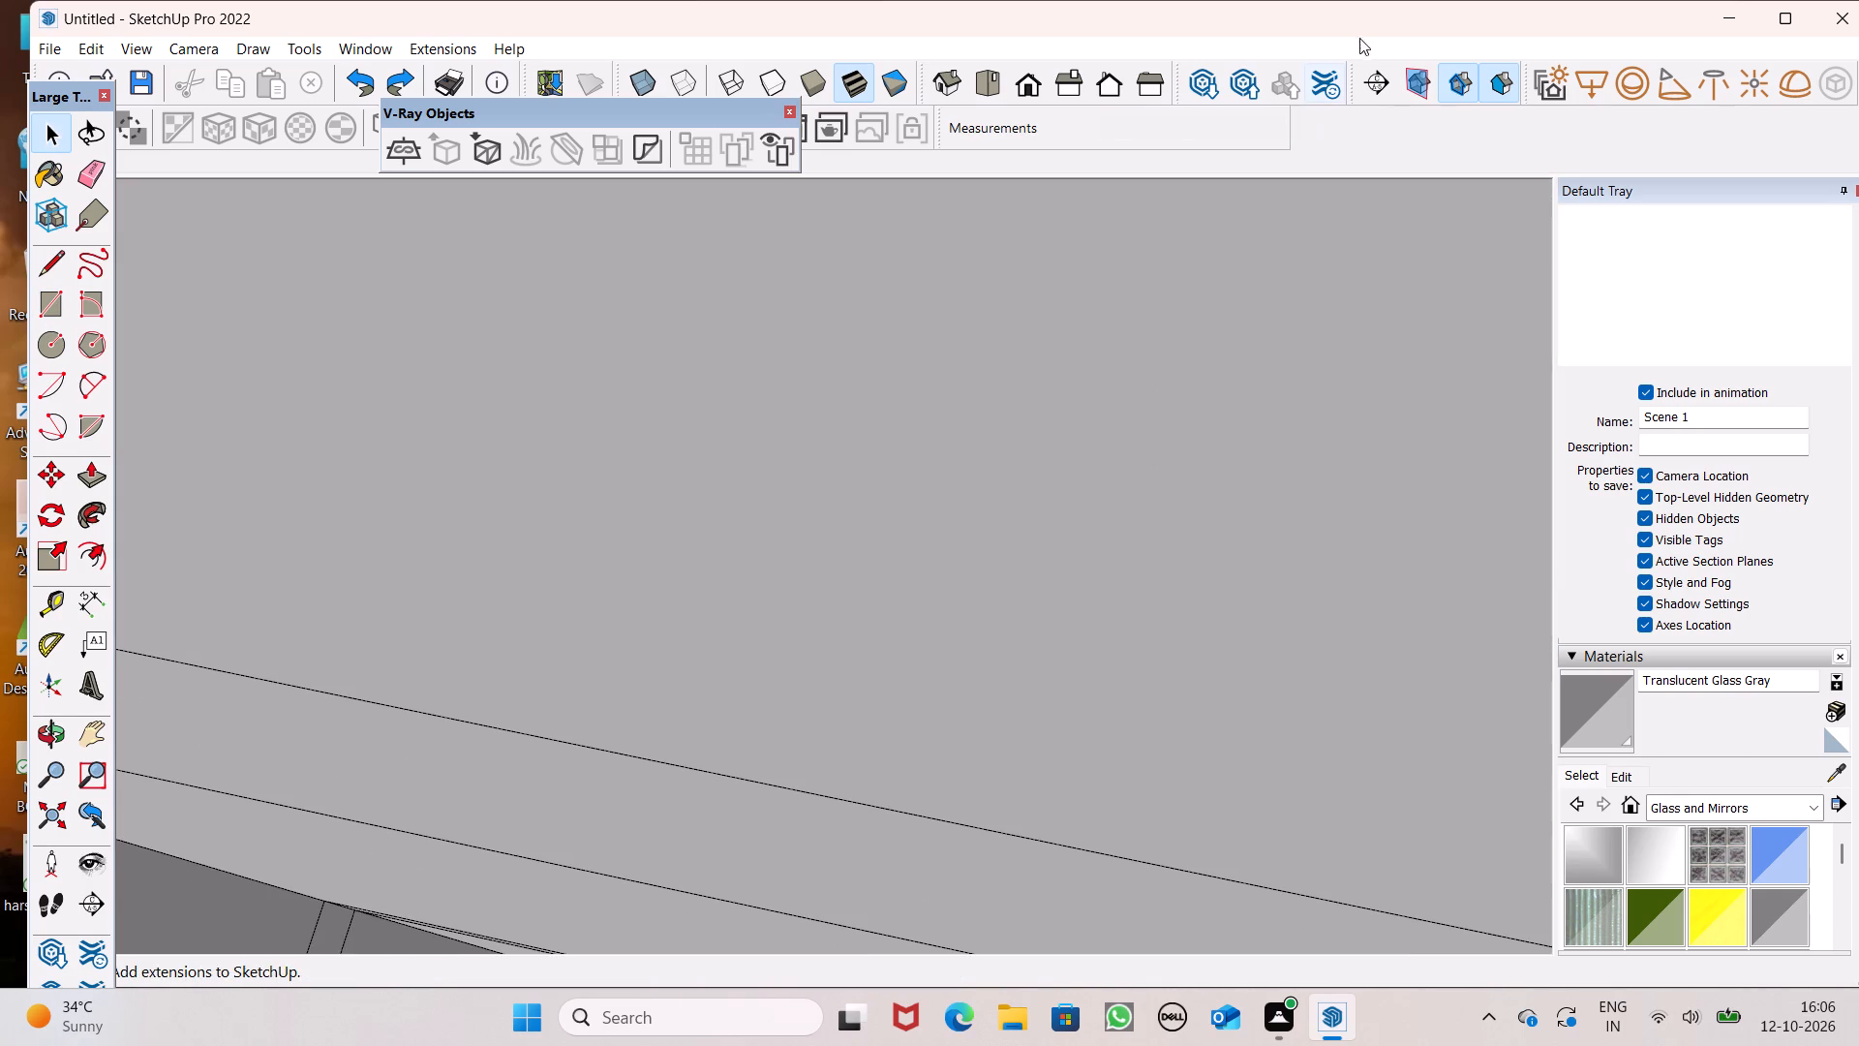
Examine the tall window from the front of the building and its glass-painted inner wall from above the room.
click(1029, 85)
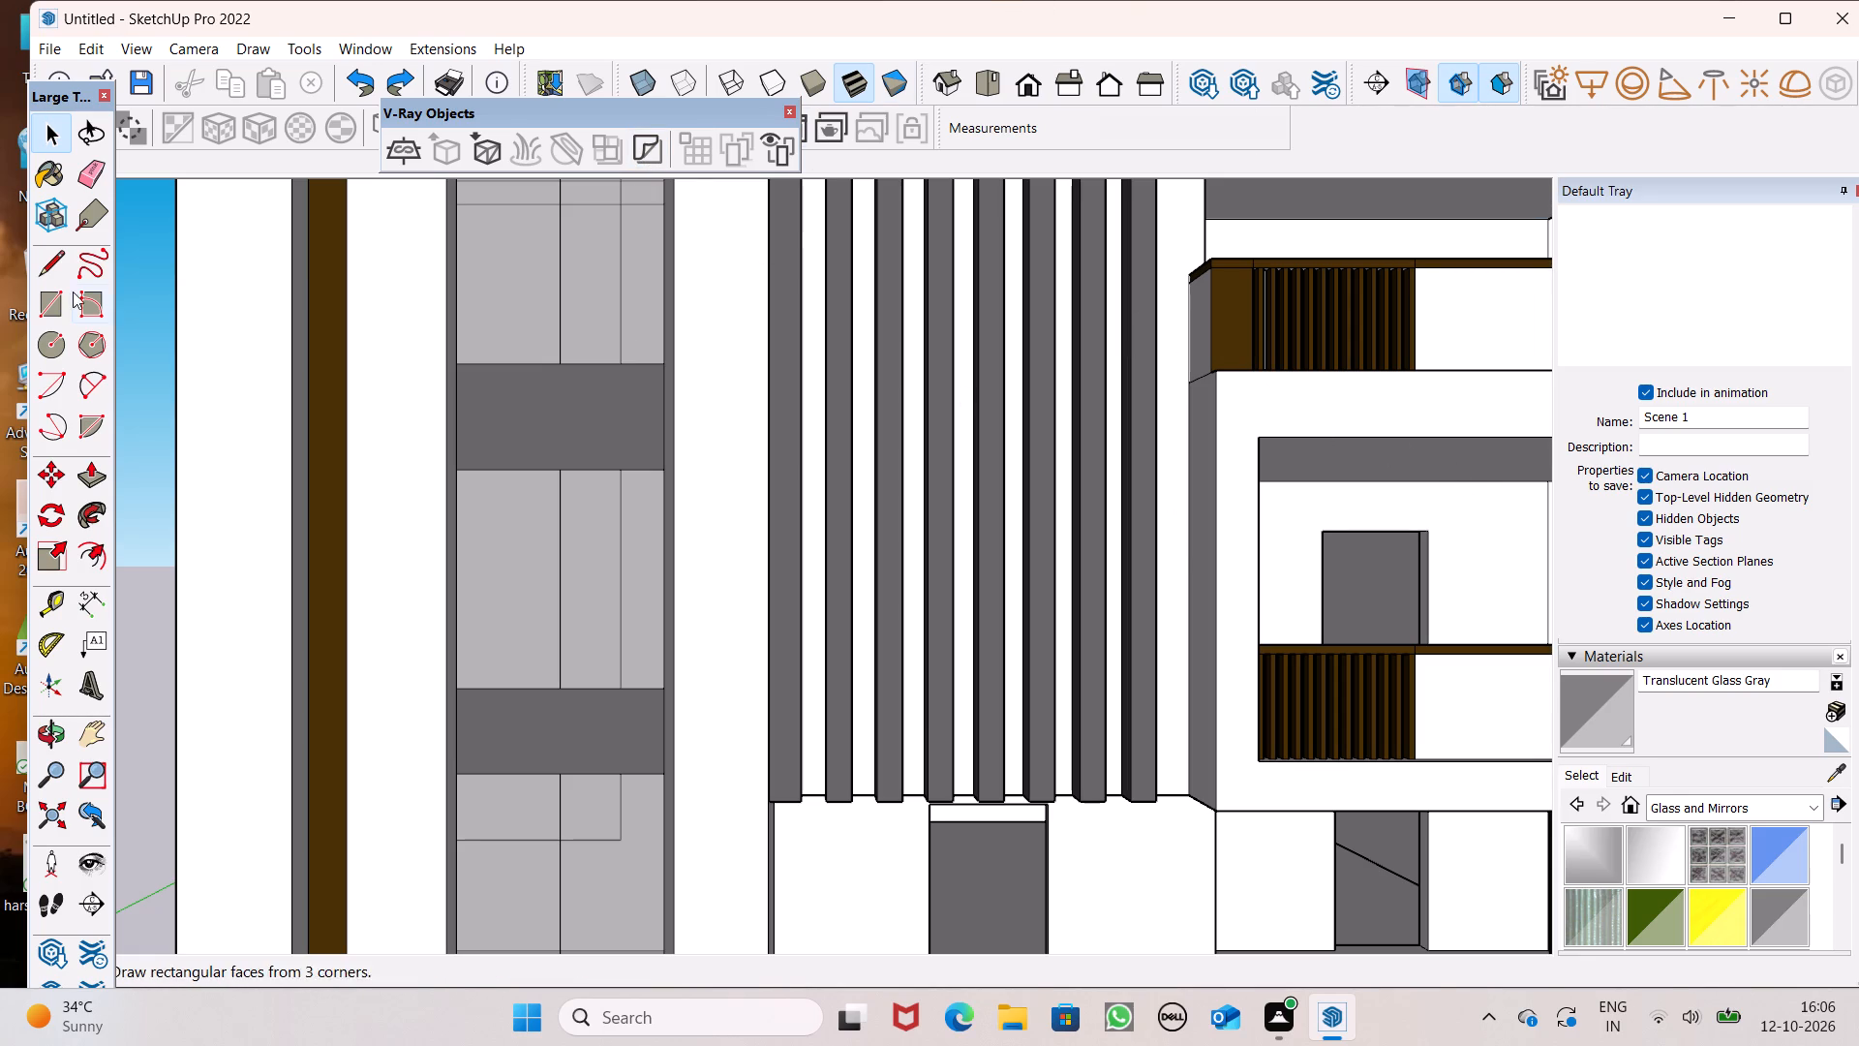
click(55, 268)
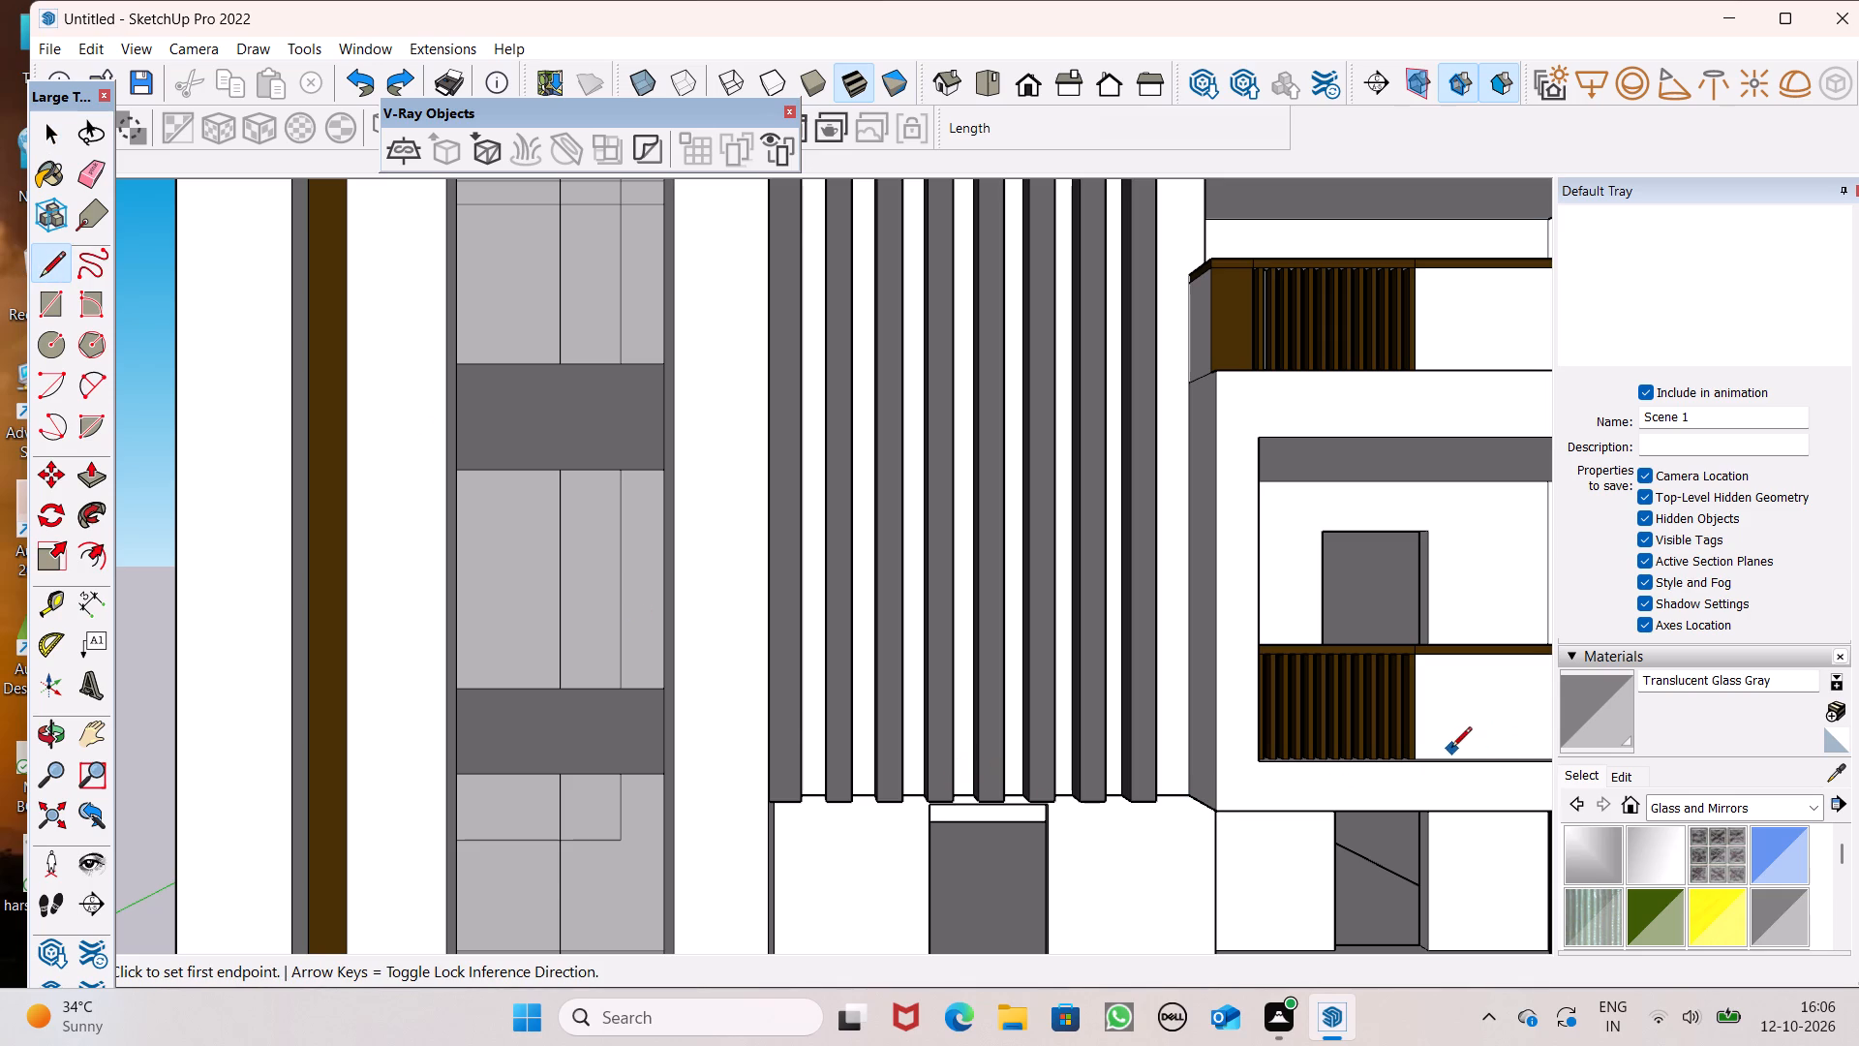
scroll(1272, 710, down, 4)
scroll(1268, 709, up, 1)
scroll(1268, 709, down, 2)
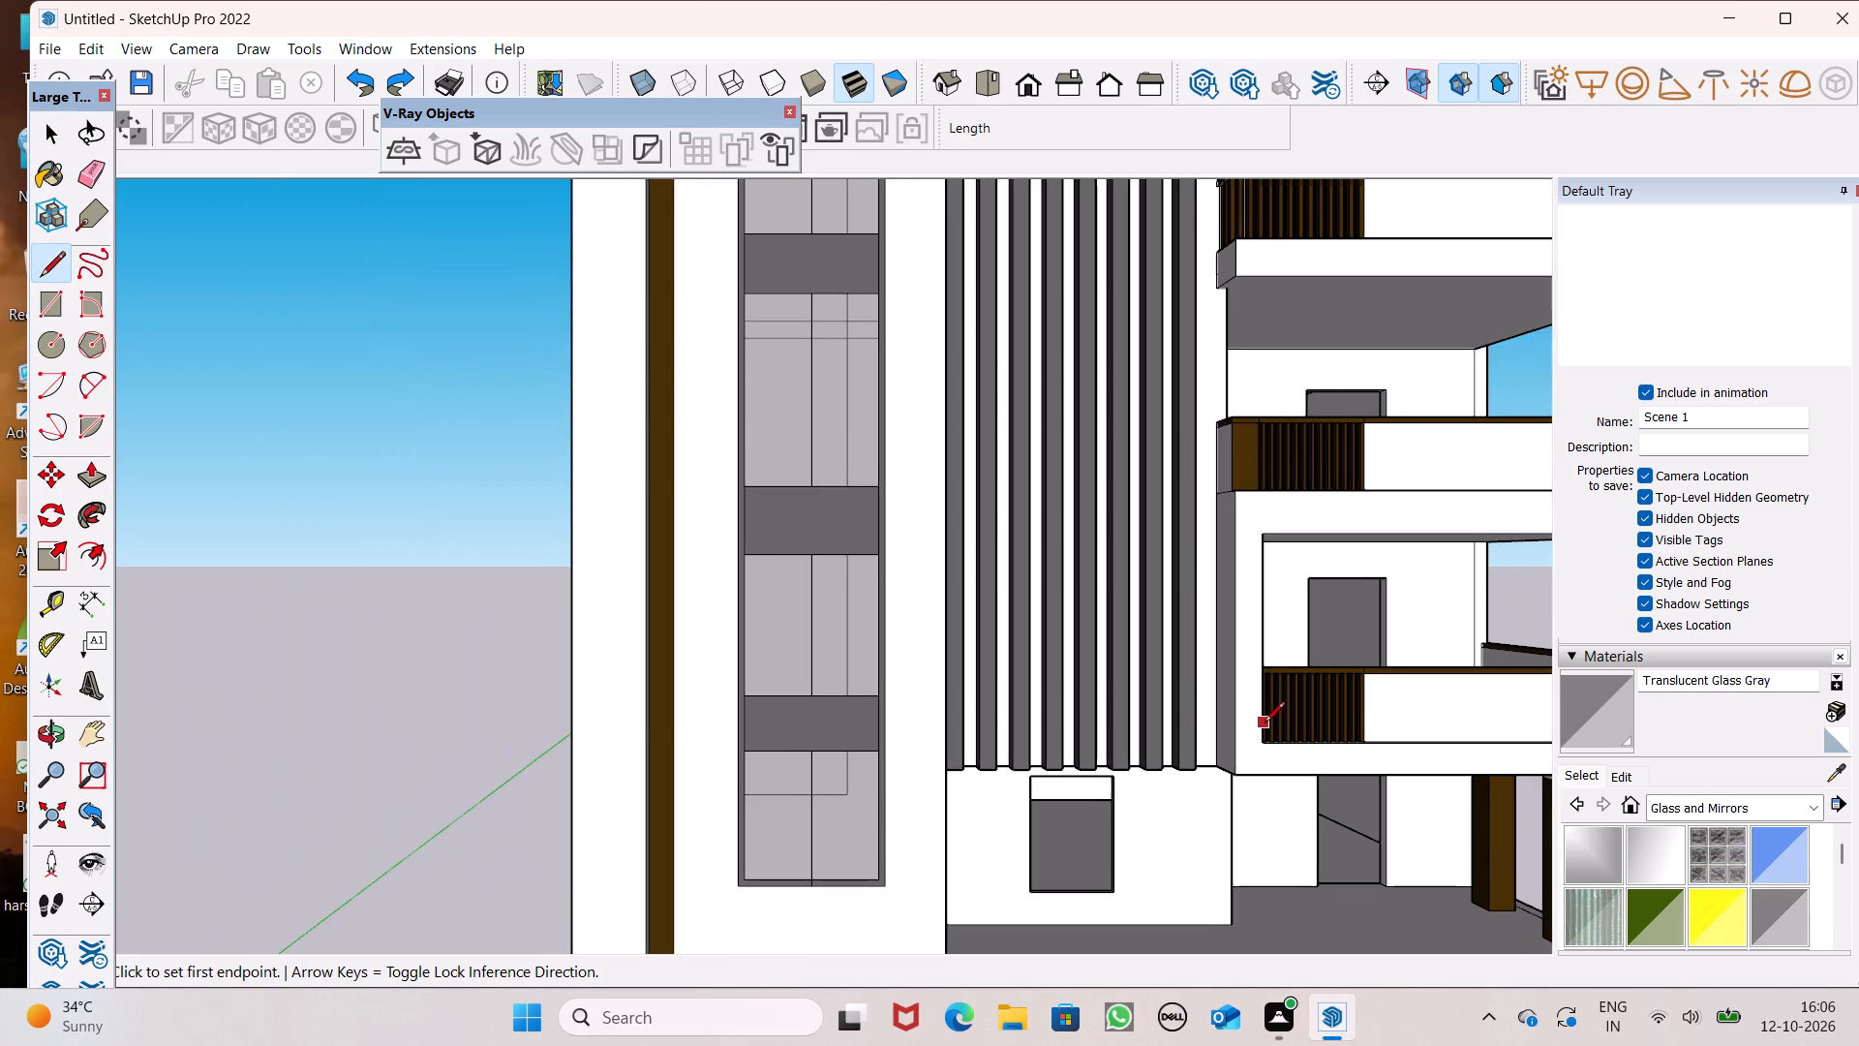
scroll(1265, 723, down, 4)
middle_drag(1270, 728, 270, 934)
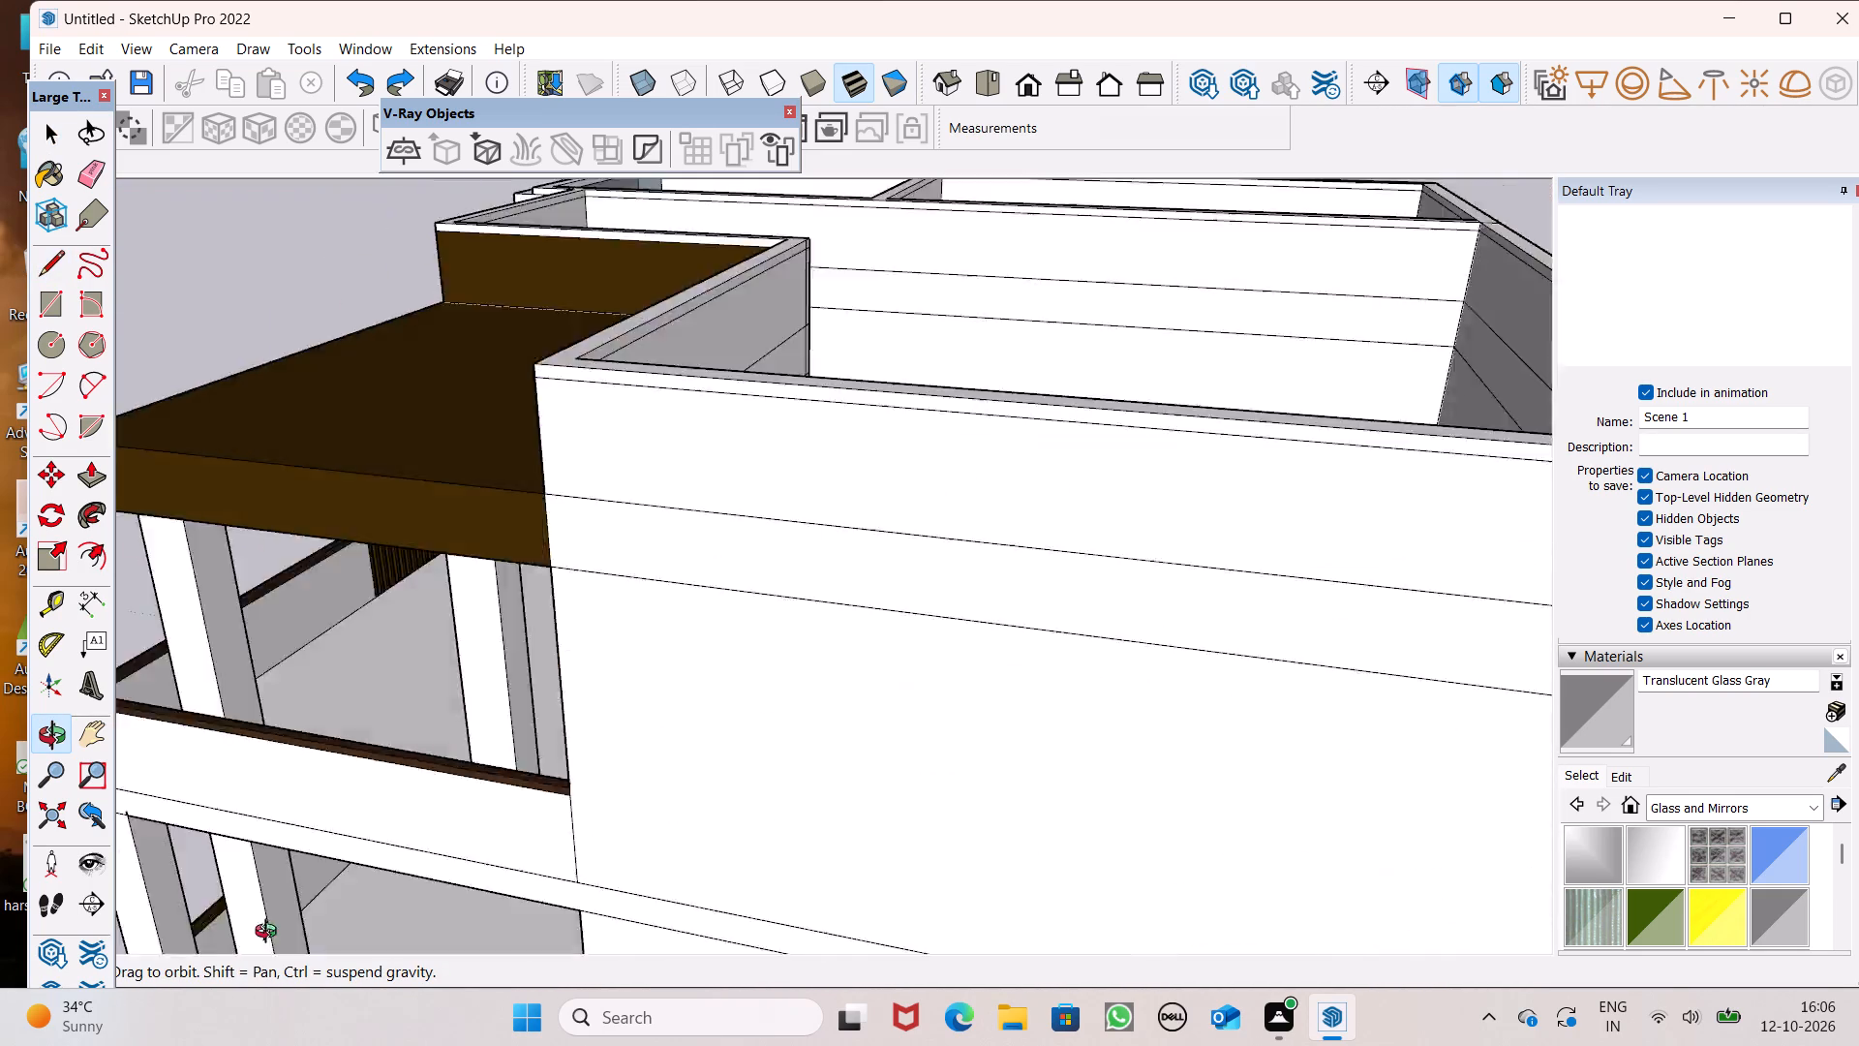
middle_drag(270, 934, 0, 910)
middle_drag(625, 509, 0, 1045)
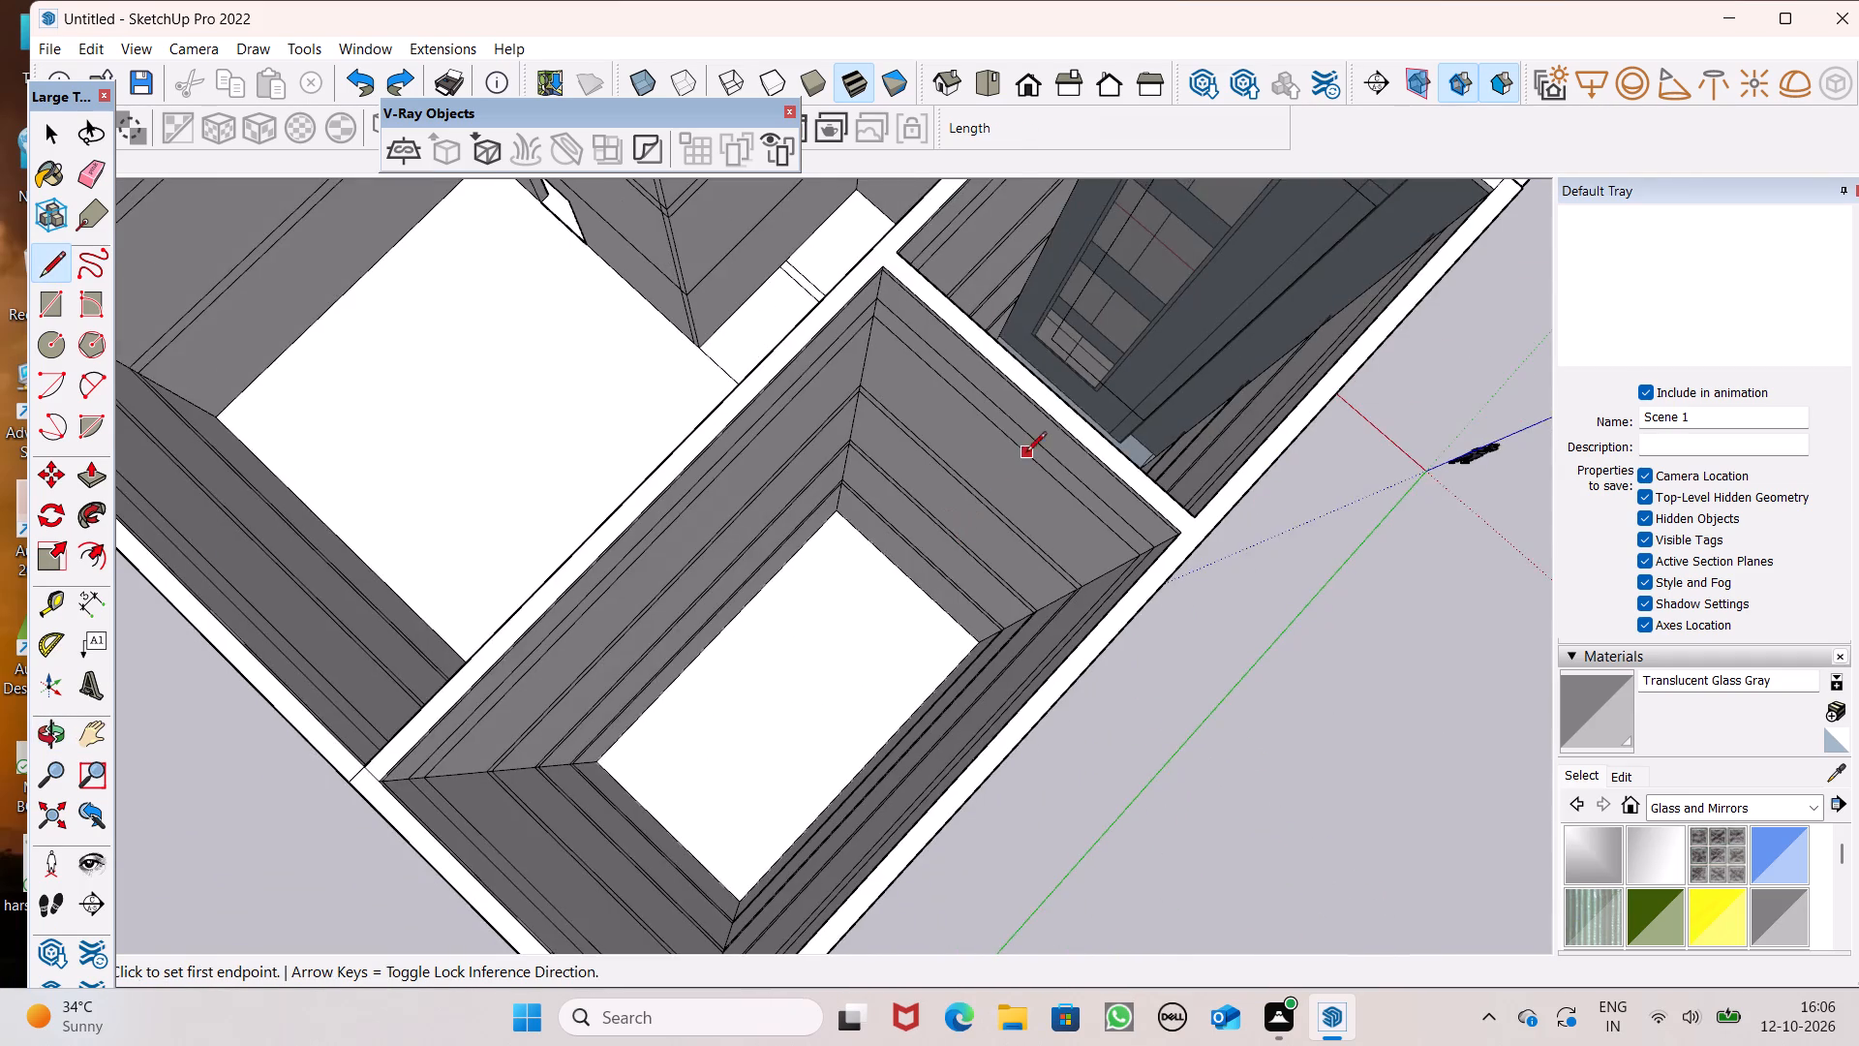
scroll(1000, 488, down, 2)
scroll(1176, 259, up, 1)
scroll(1138, 511, down, 6)
scroll(1277, 256, up, 7)
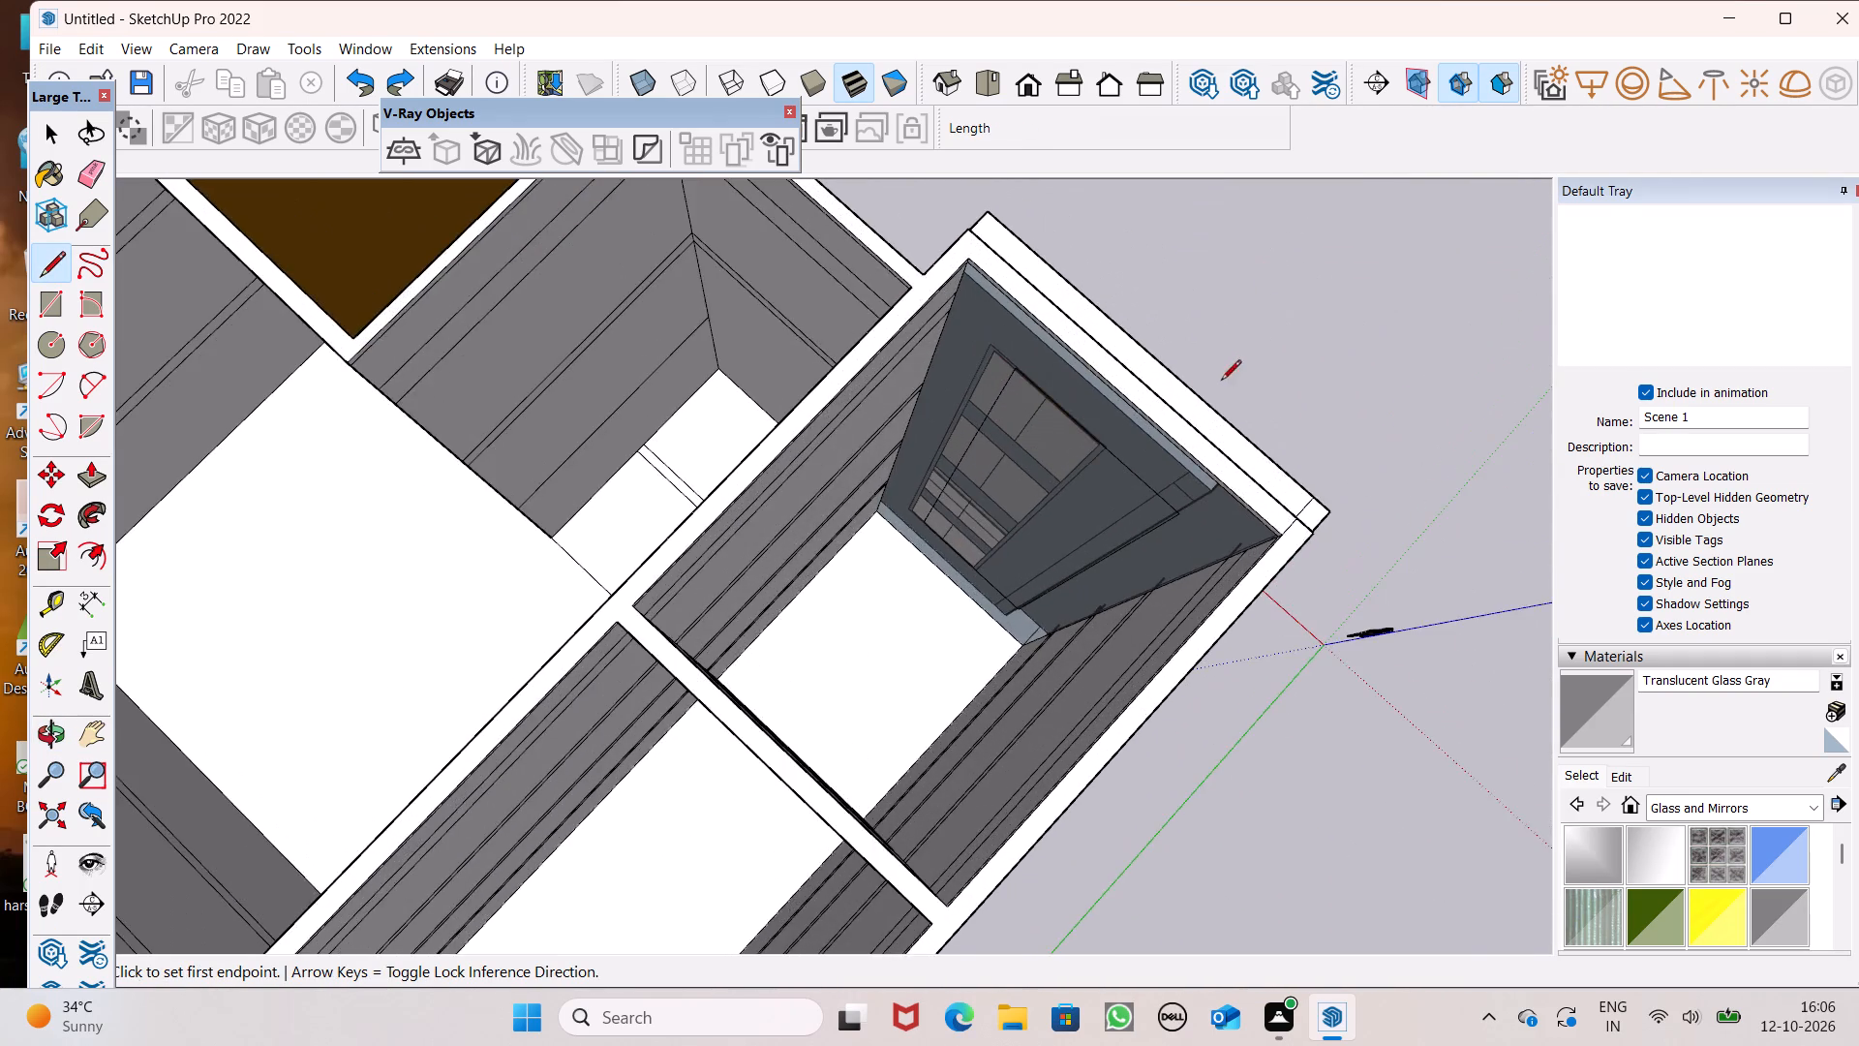
middle_drag(1214, 383, 1160, 278)
scroll(1158, 315, up, 7)
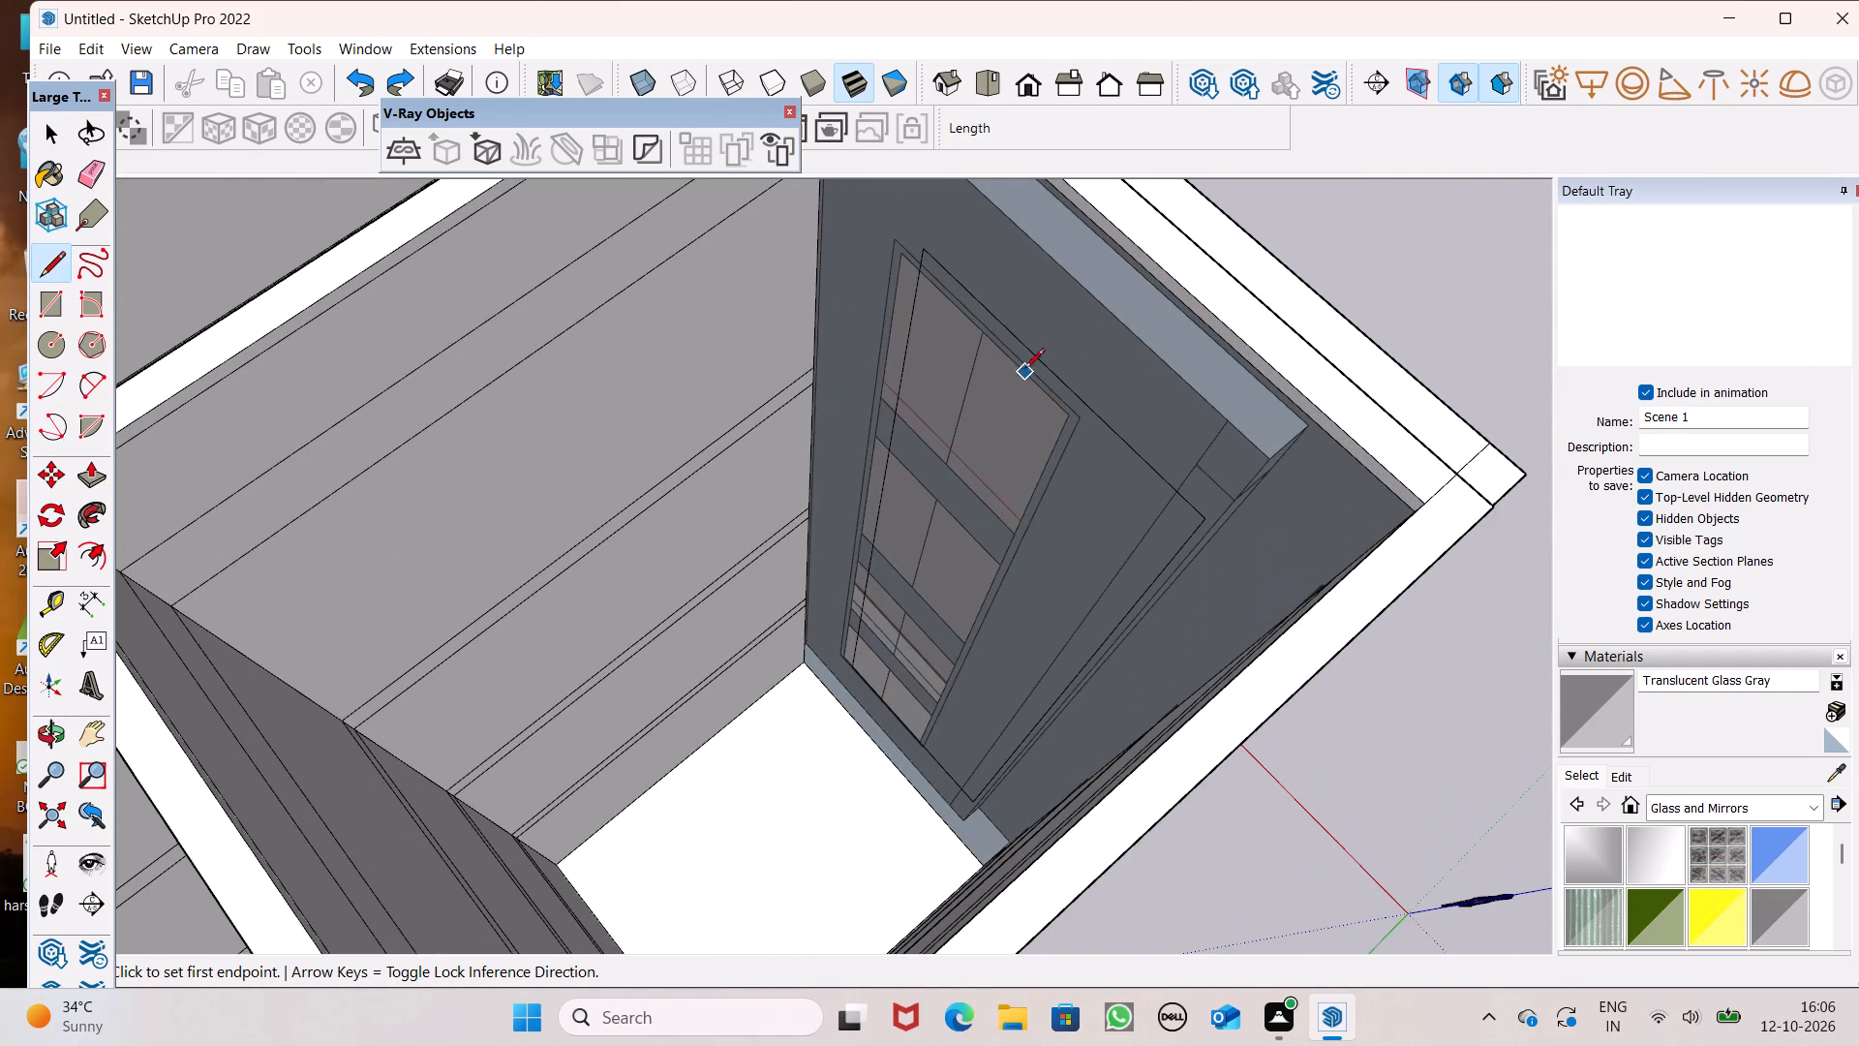
scroll(1096, 466, down, 3)
middle_drag(1097, 482, 1247, 550)
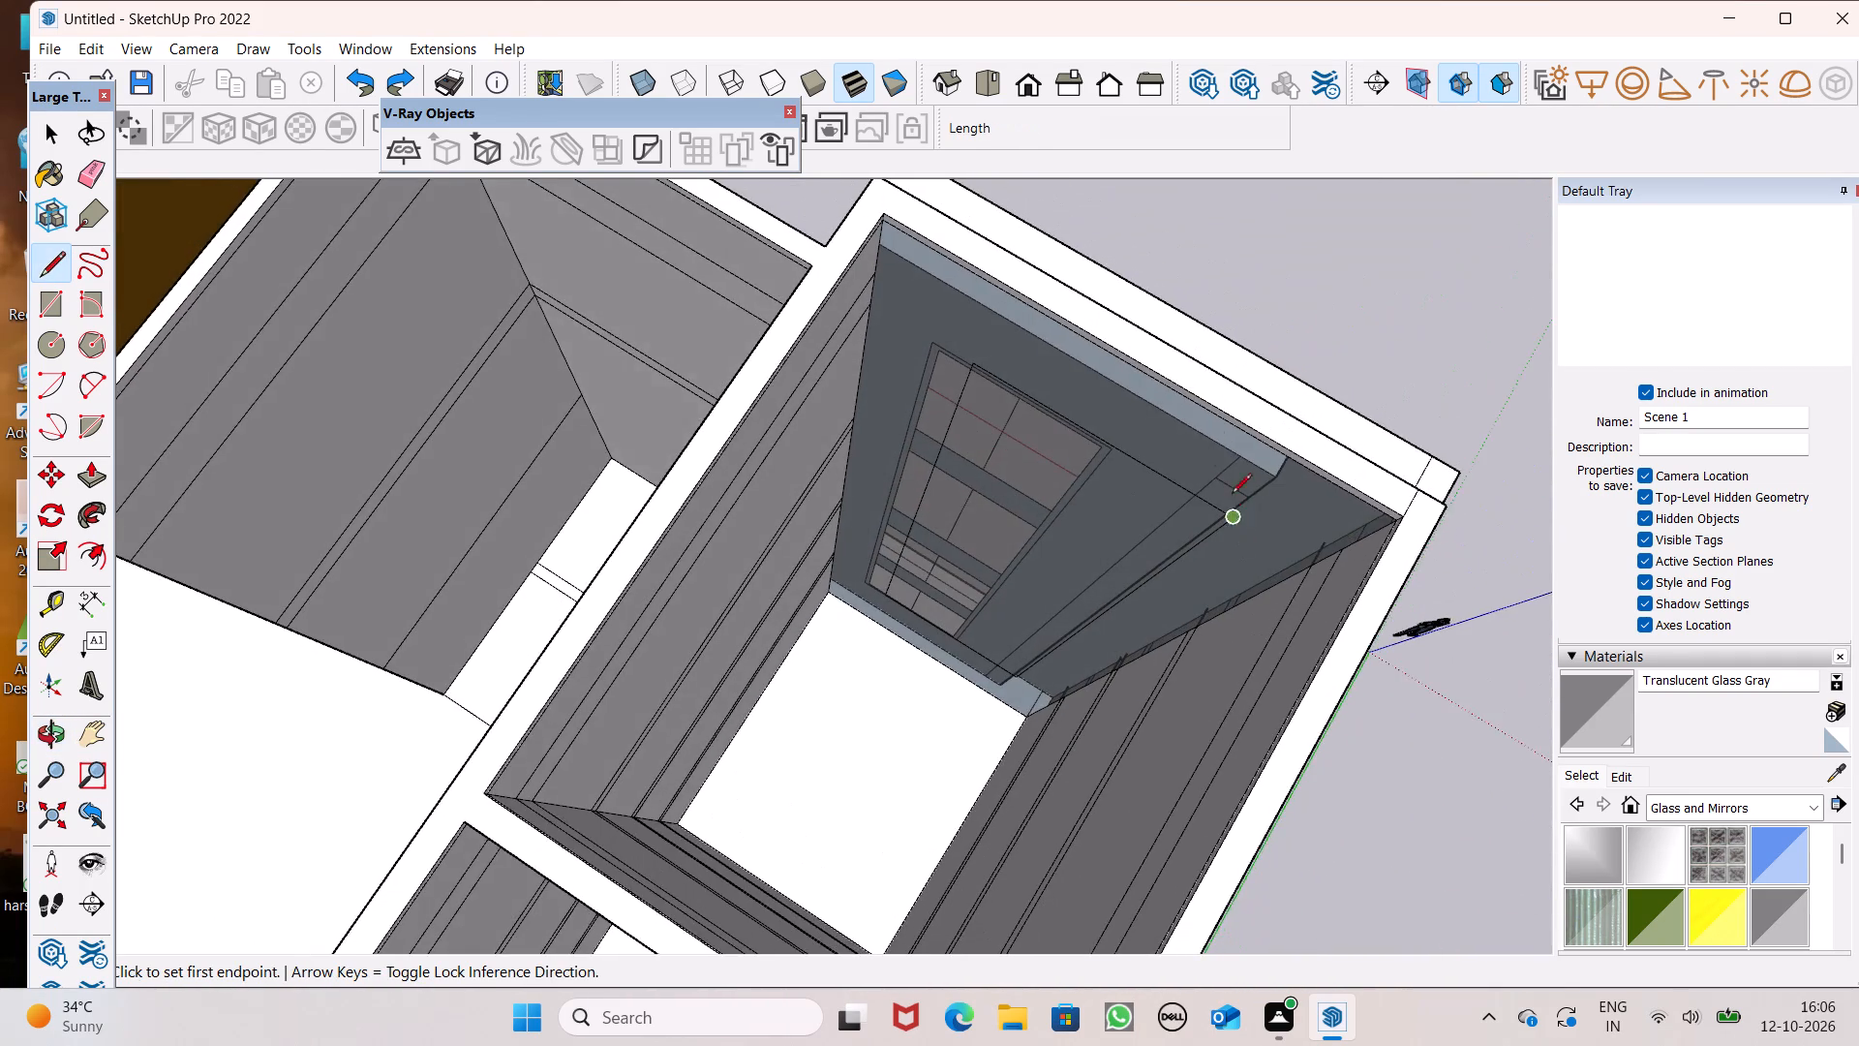
scroll(1170, 399, up, 1)
Start a rectangle on the glass-painted inner wall behind the tall window.
click(49, 321)
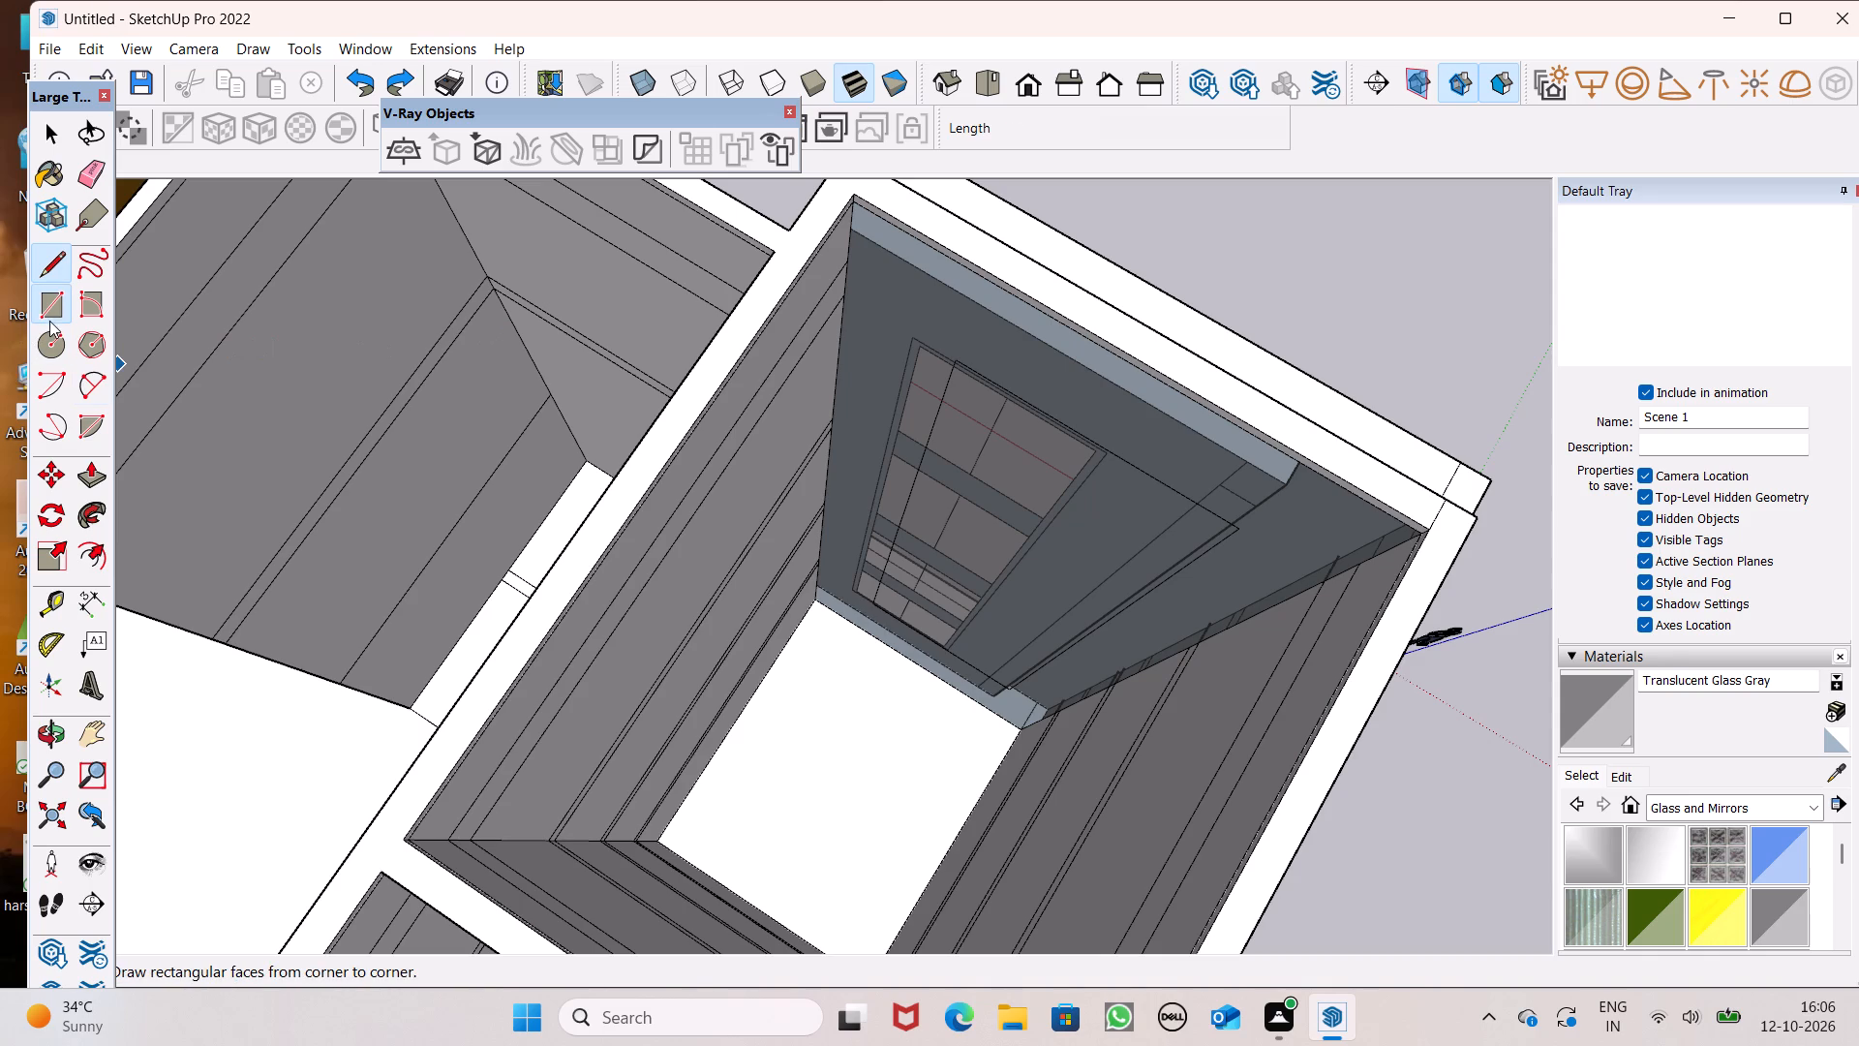
scroll(637, 578, up, 8)
middle_drag(940, 675, 967, 641)
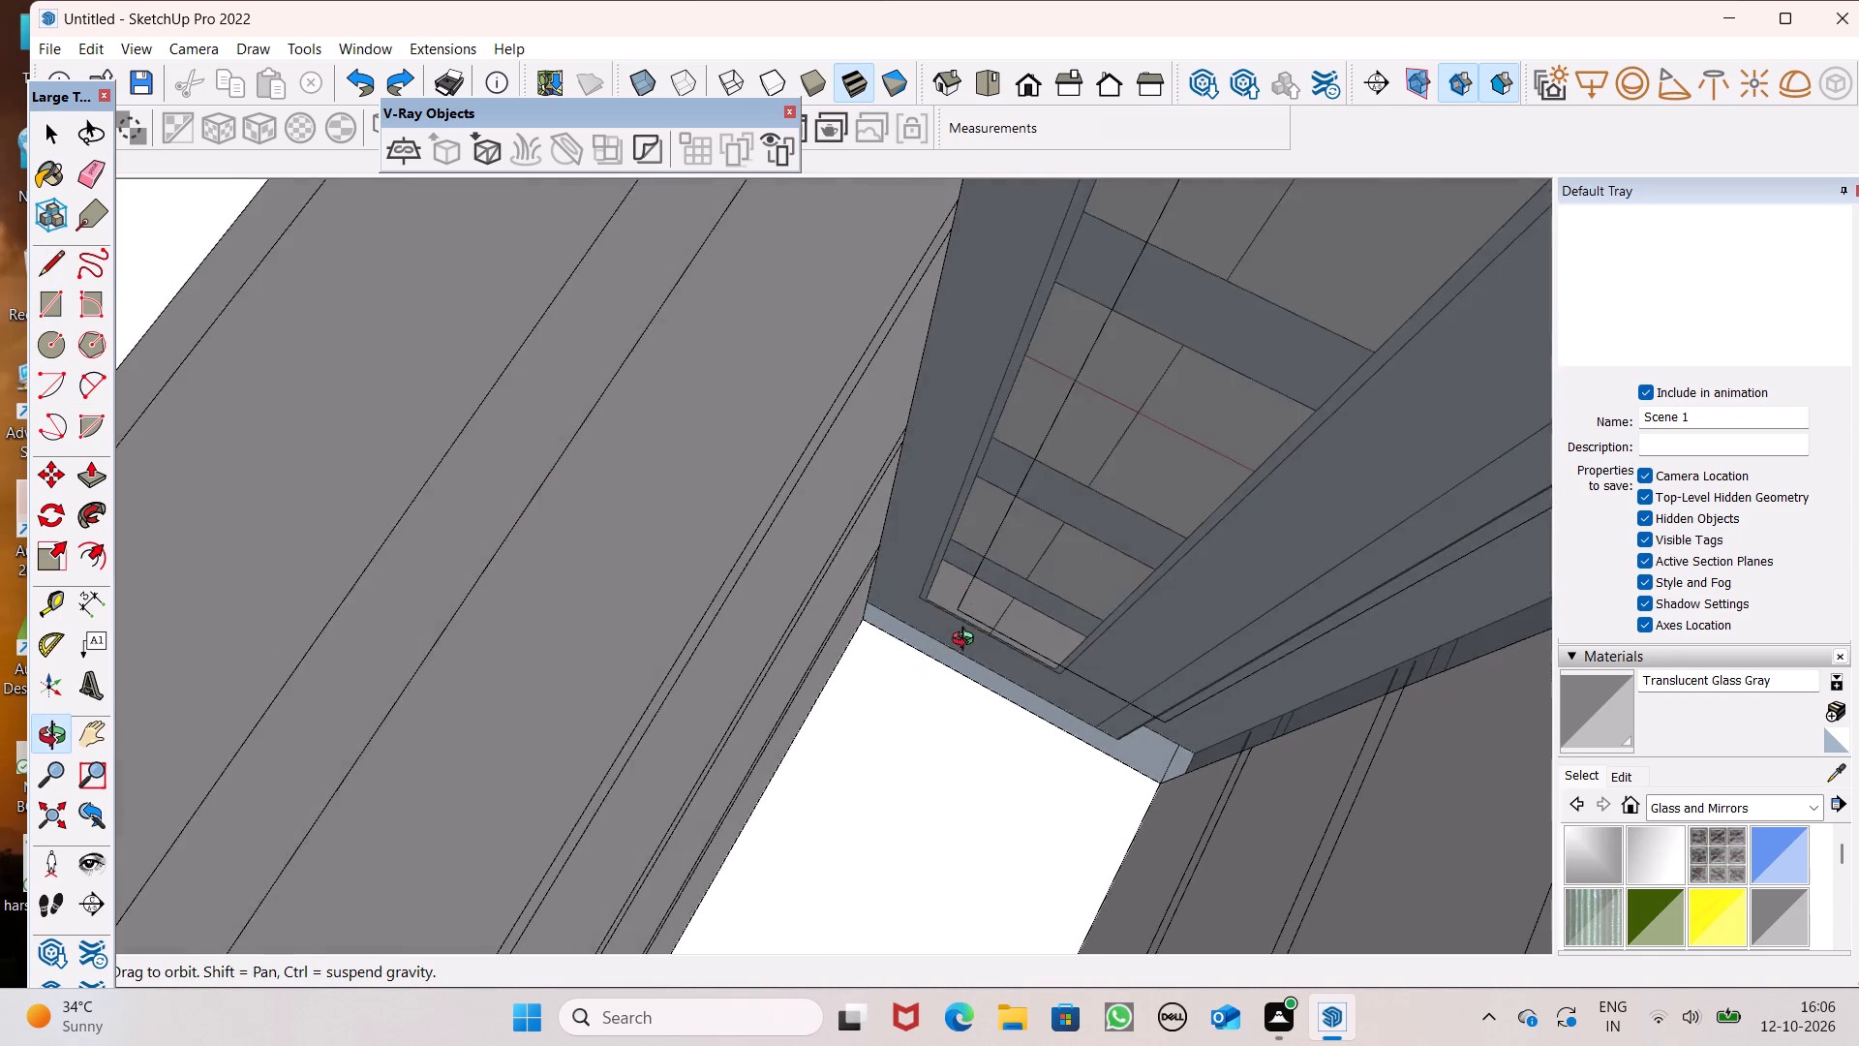
middle_drag(967, 641, 961, 559)
scroll(1141, 513, up, 1)
middle_drag(1140, 511, 933, 652)
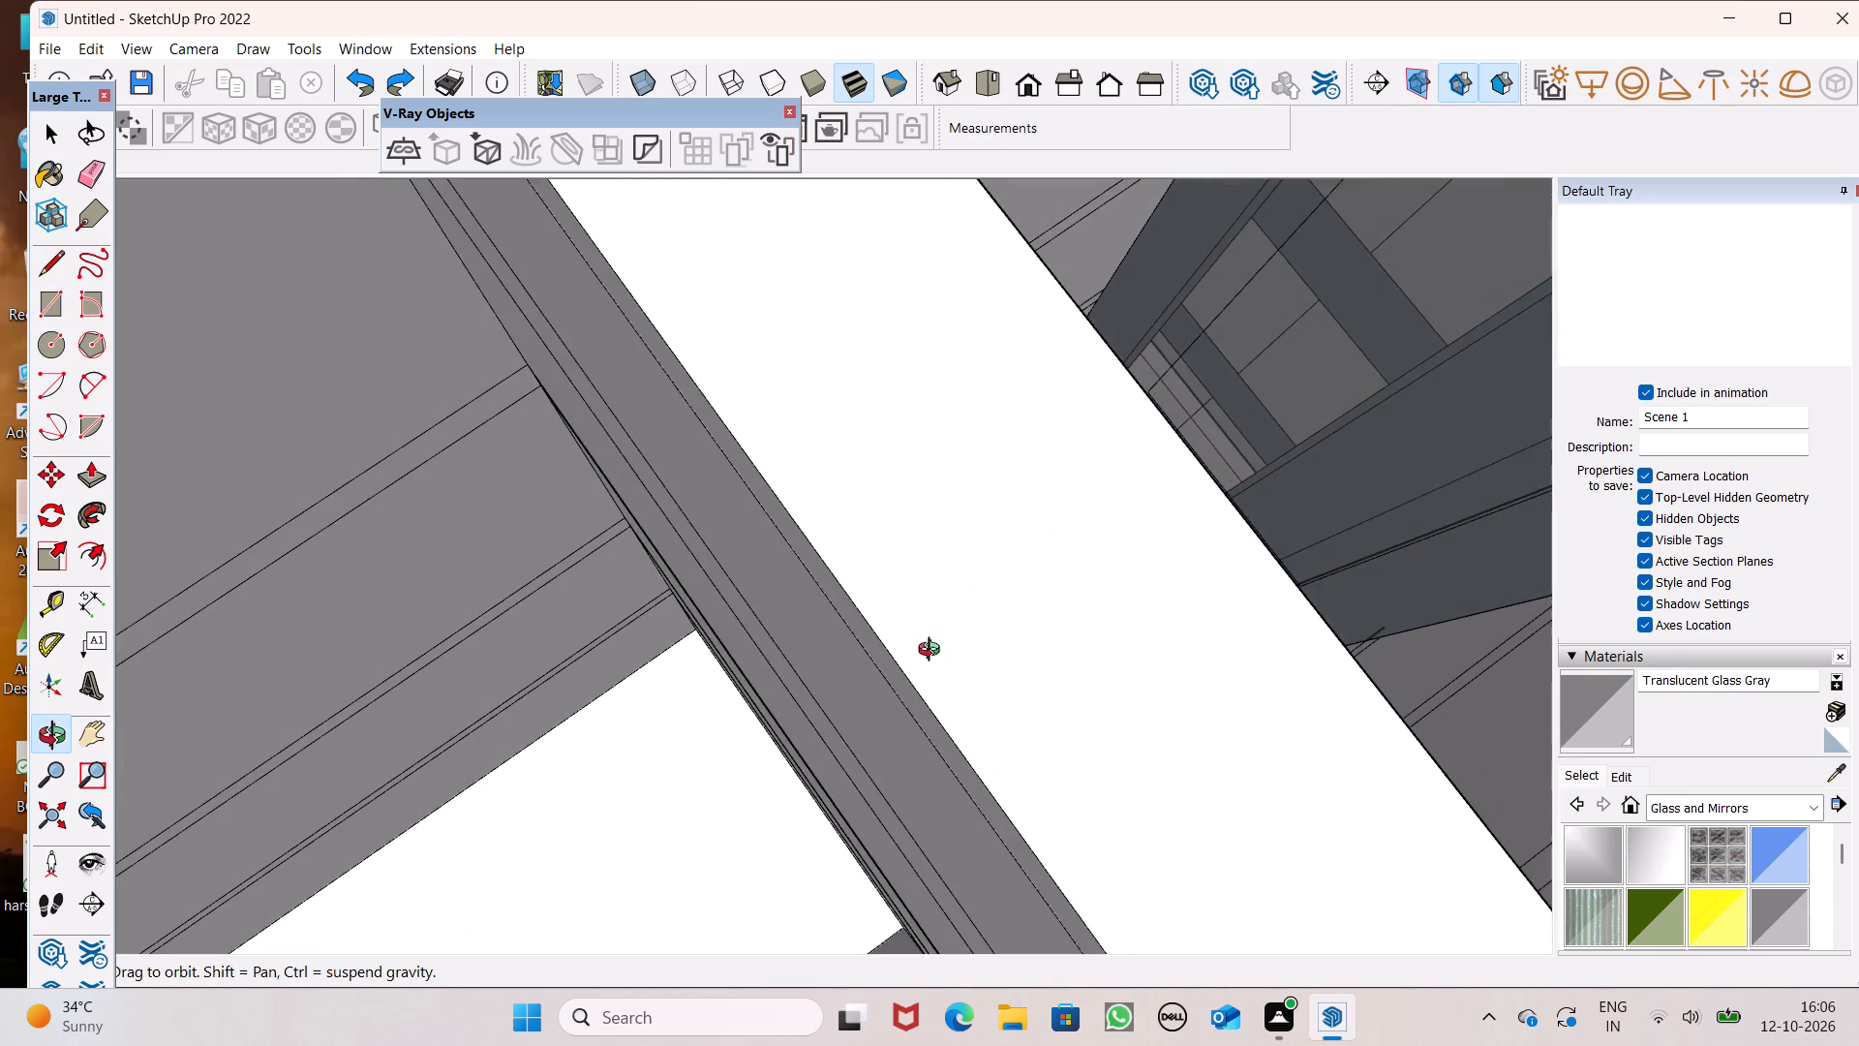
middle_drag(933, 652, 936, 792)
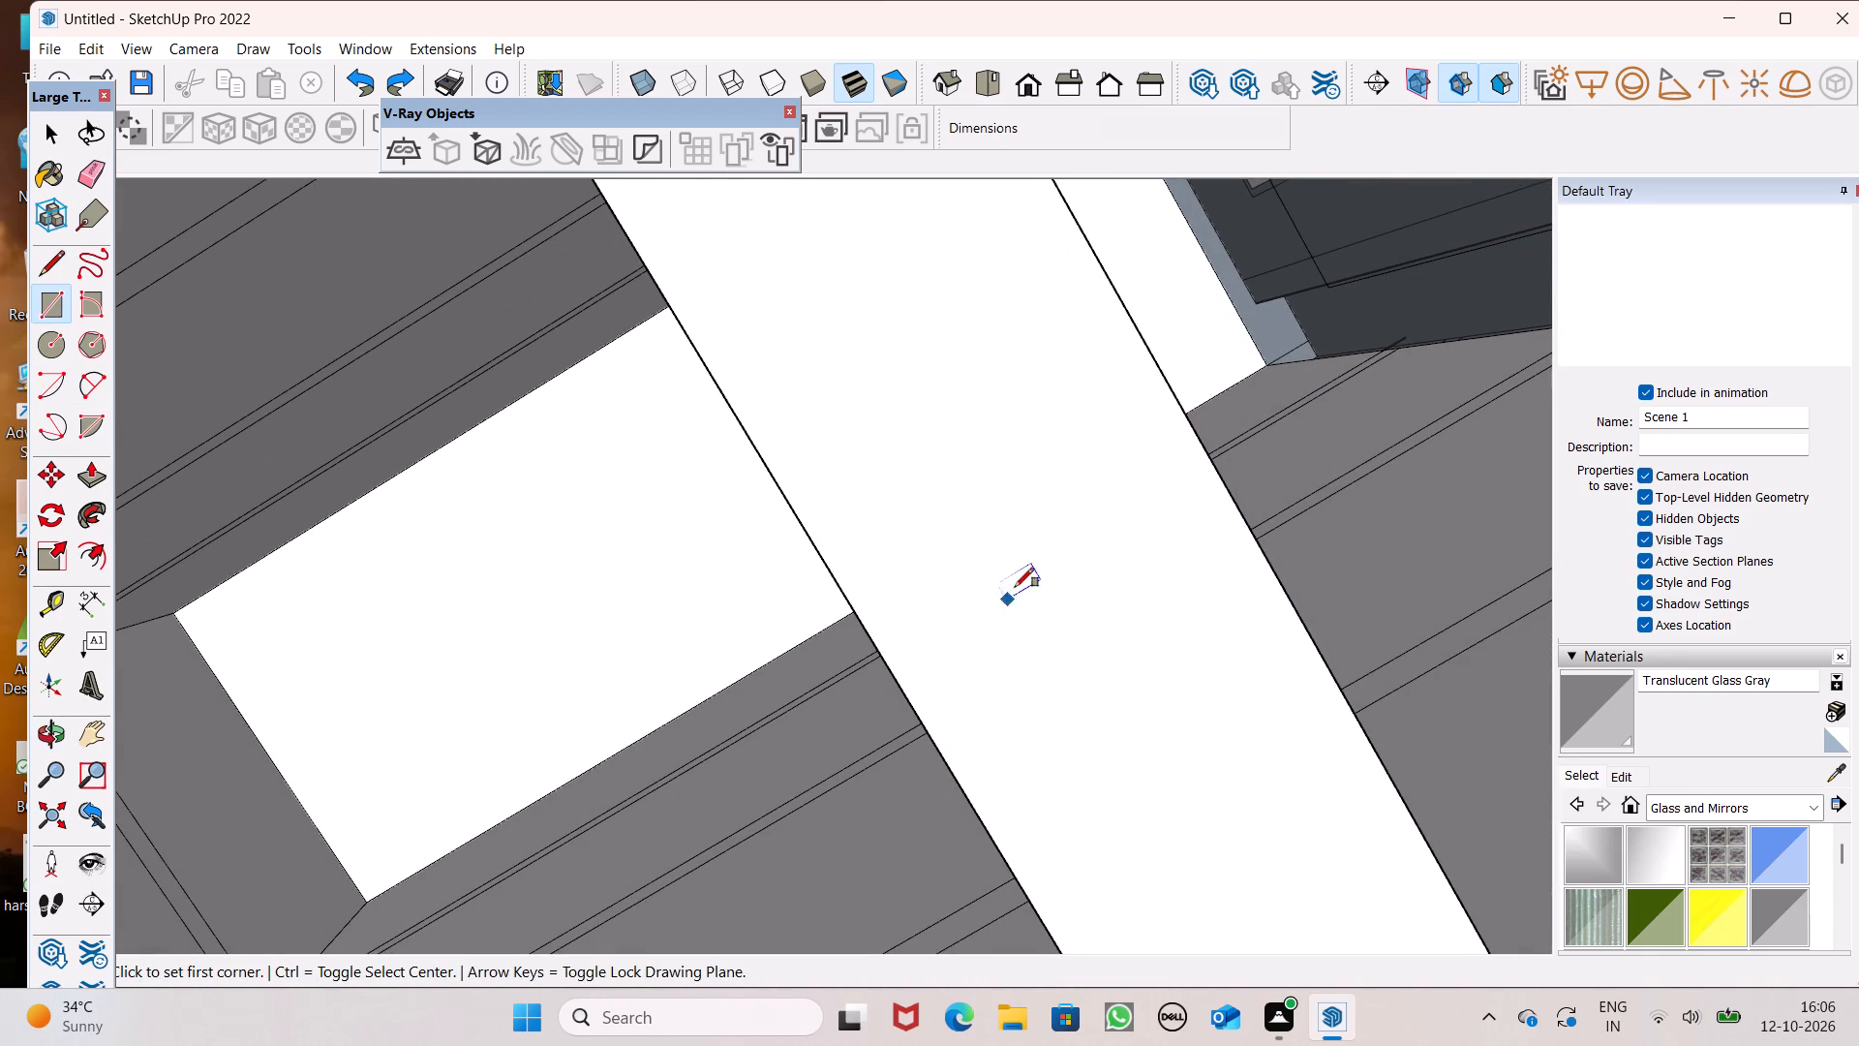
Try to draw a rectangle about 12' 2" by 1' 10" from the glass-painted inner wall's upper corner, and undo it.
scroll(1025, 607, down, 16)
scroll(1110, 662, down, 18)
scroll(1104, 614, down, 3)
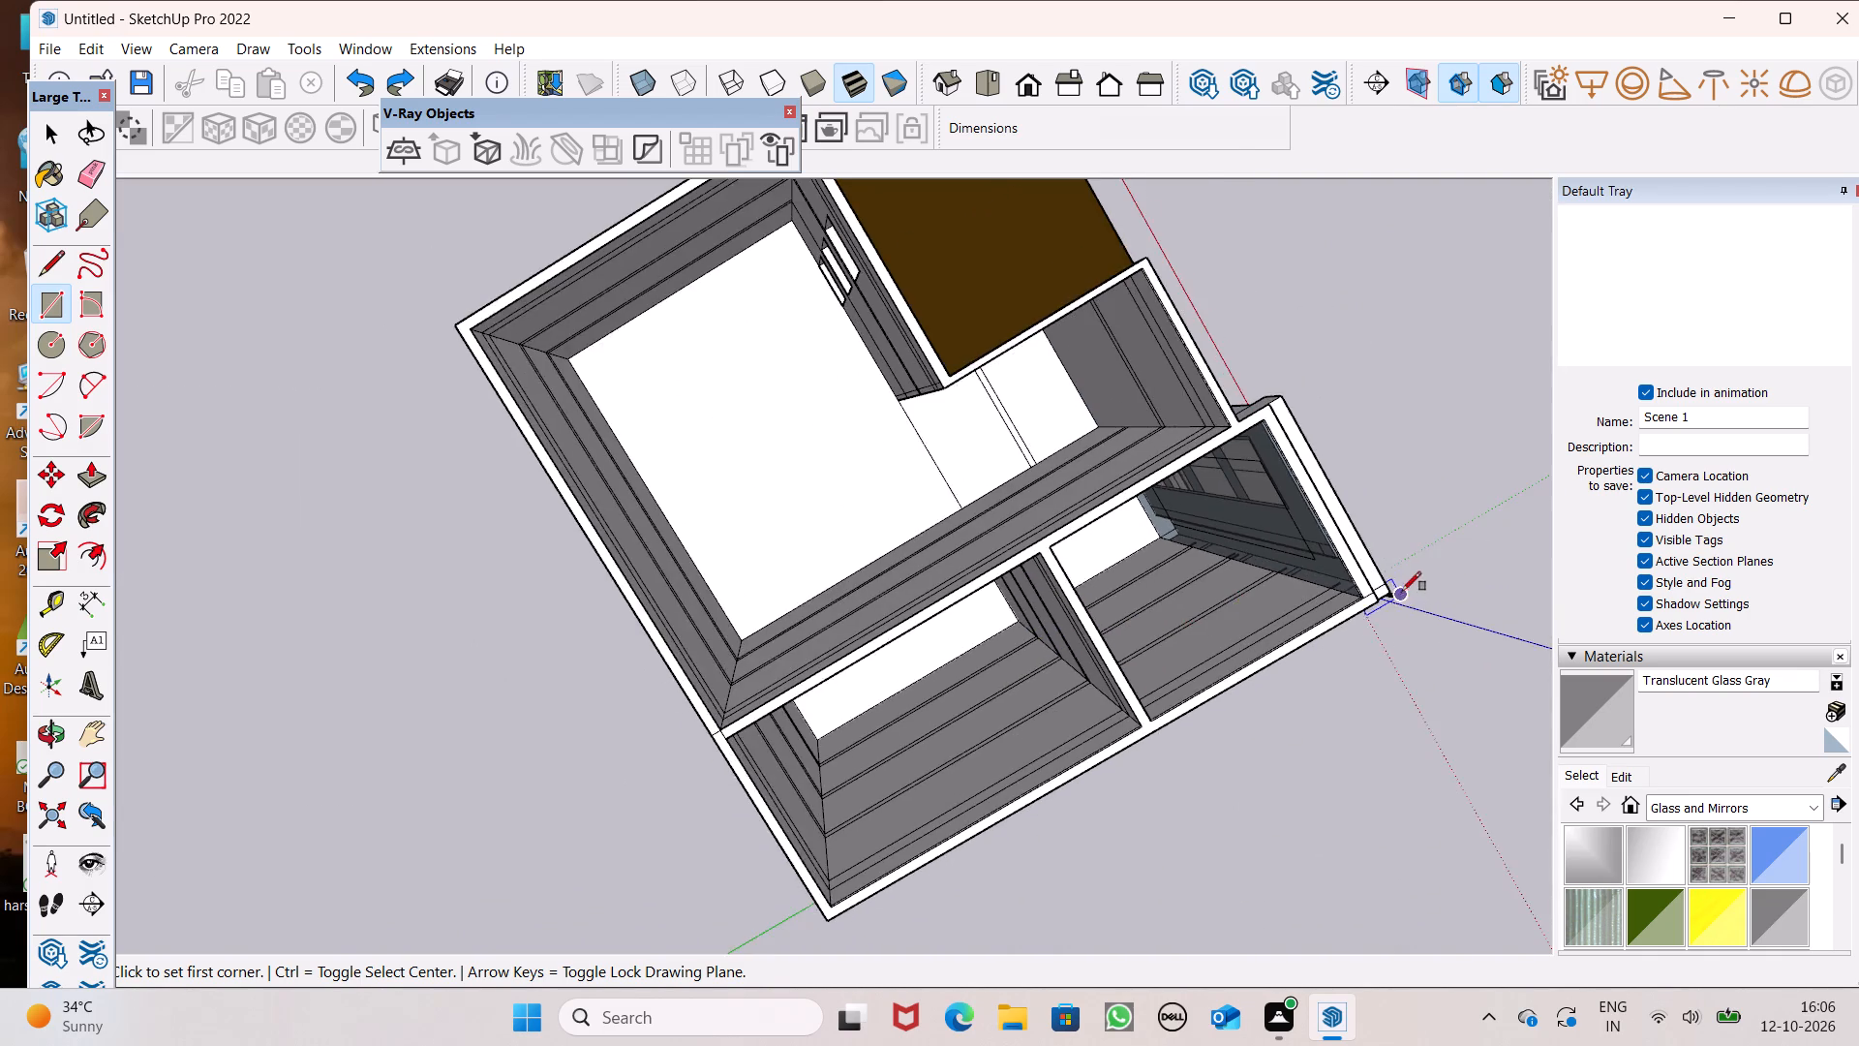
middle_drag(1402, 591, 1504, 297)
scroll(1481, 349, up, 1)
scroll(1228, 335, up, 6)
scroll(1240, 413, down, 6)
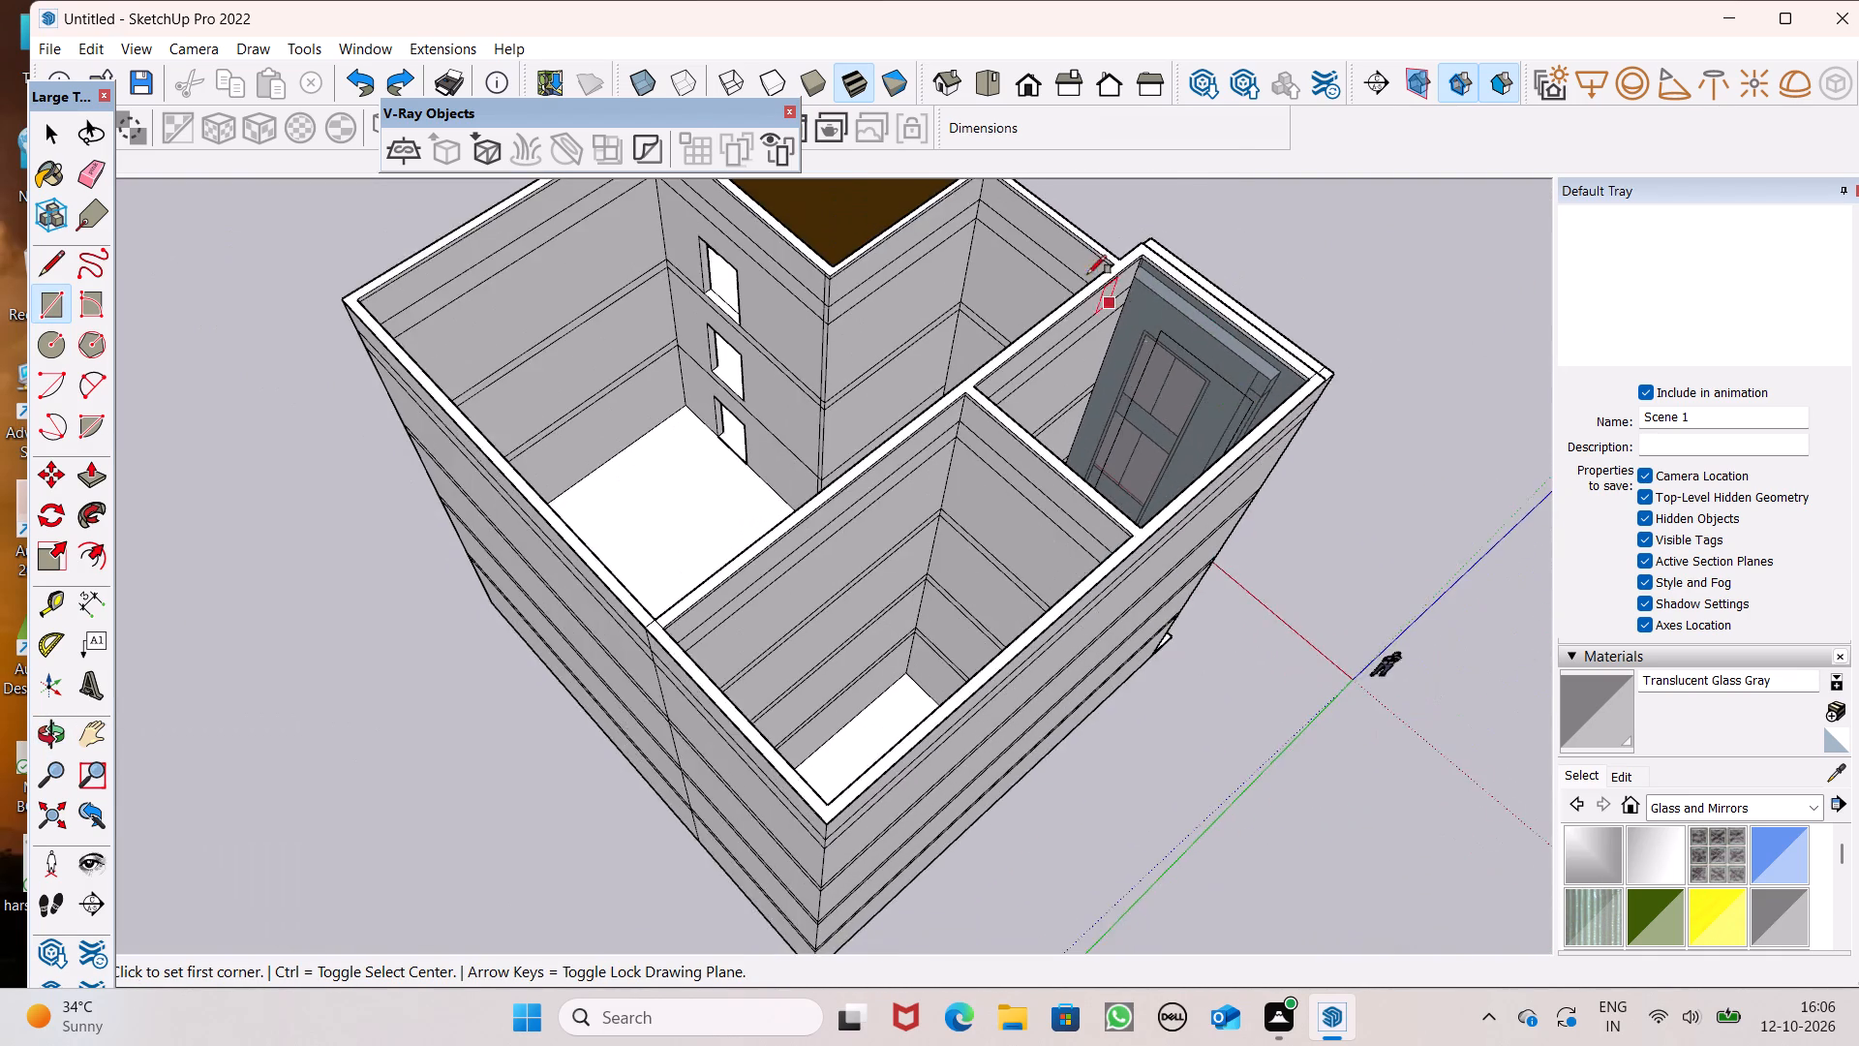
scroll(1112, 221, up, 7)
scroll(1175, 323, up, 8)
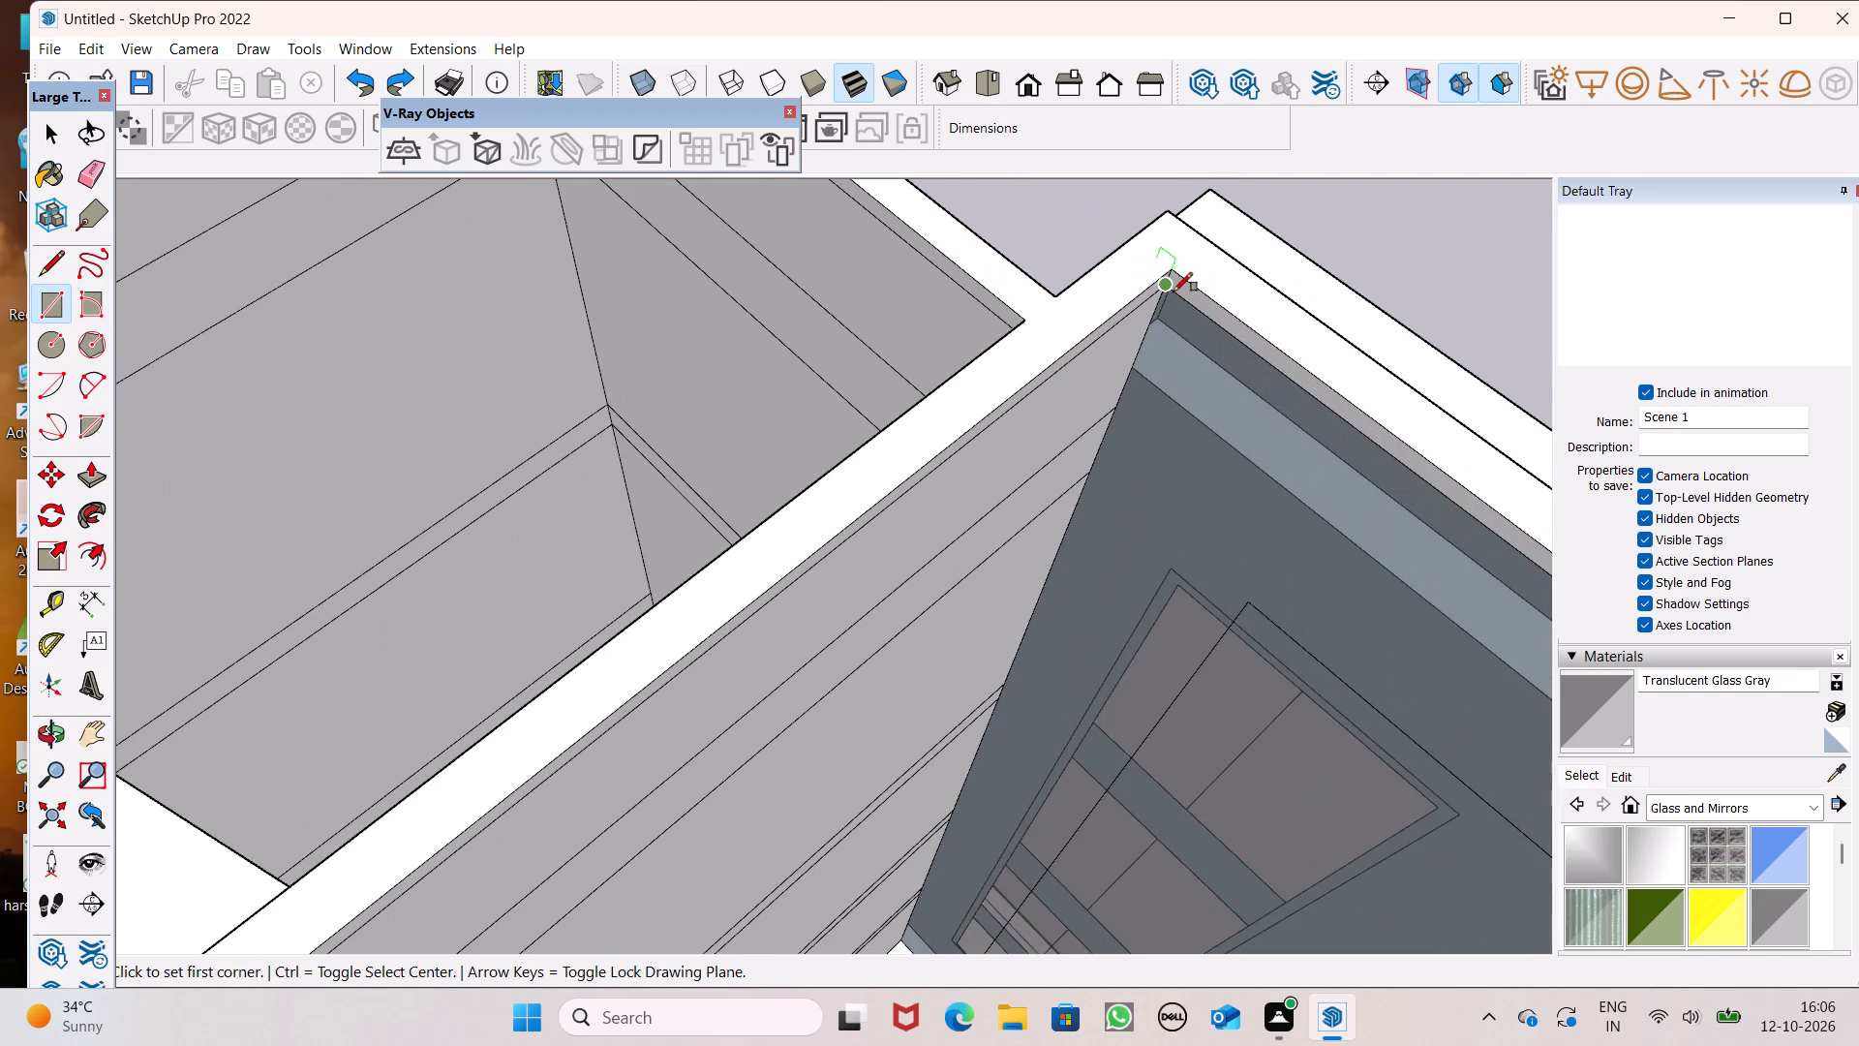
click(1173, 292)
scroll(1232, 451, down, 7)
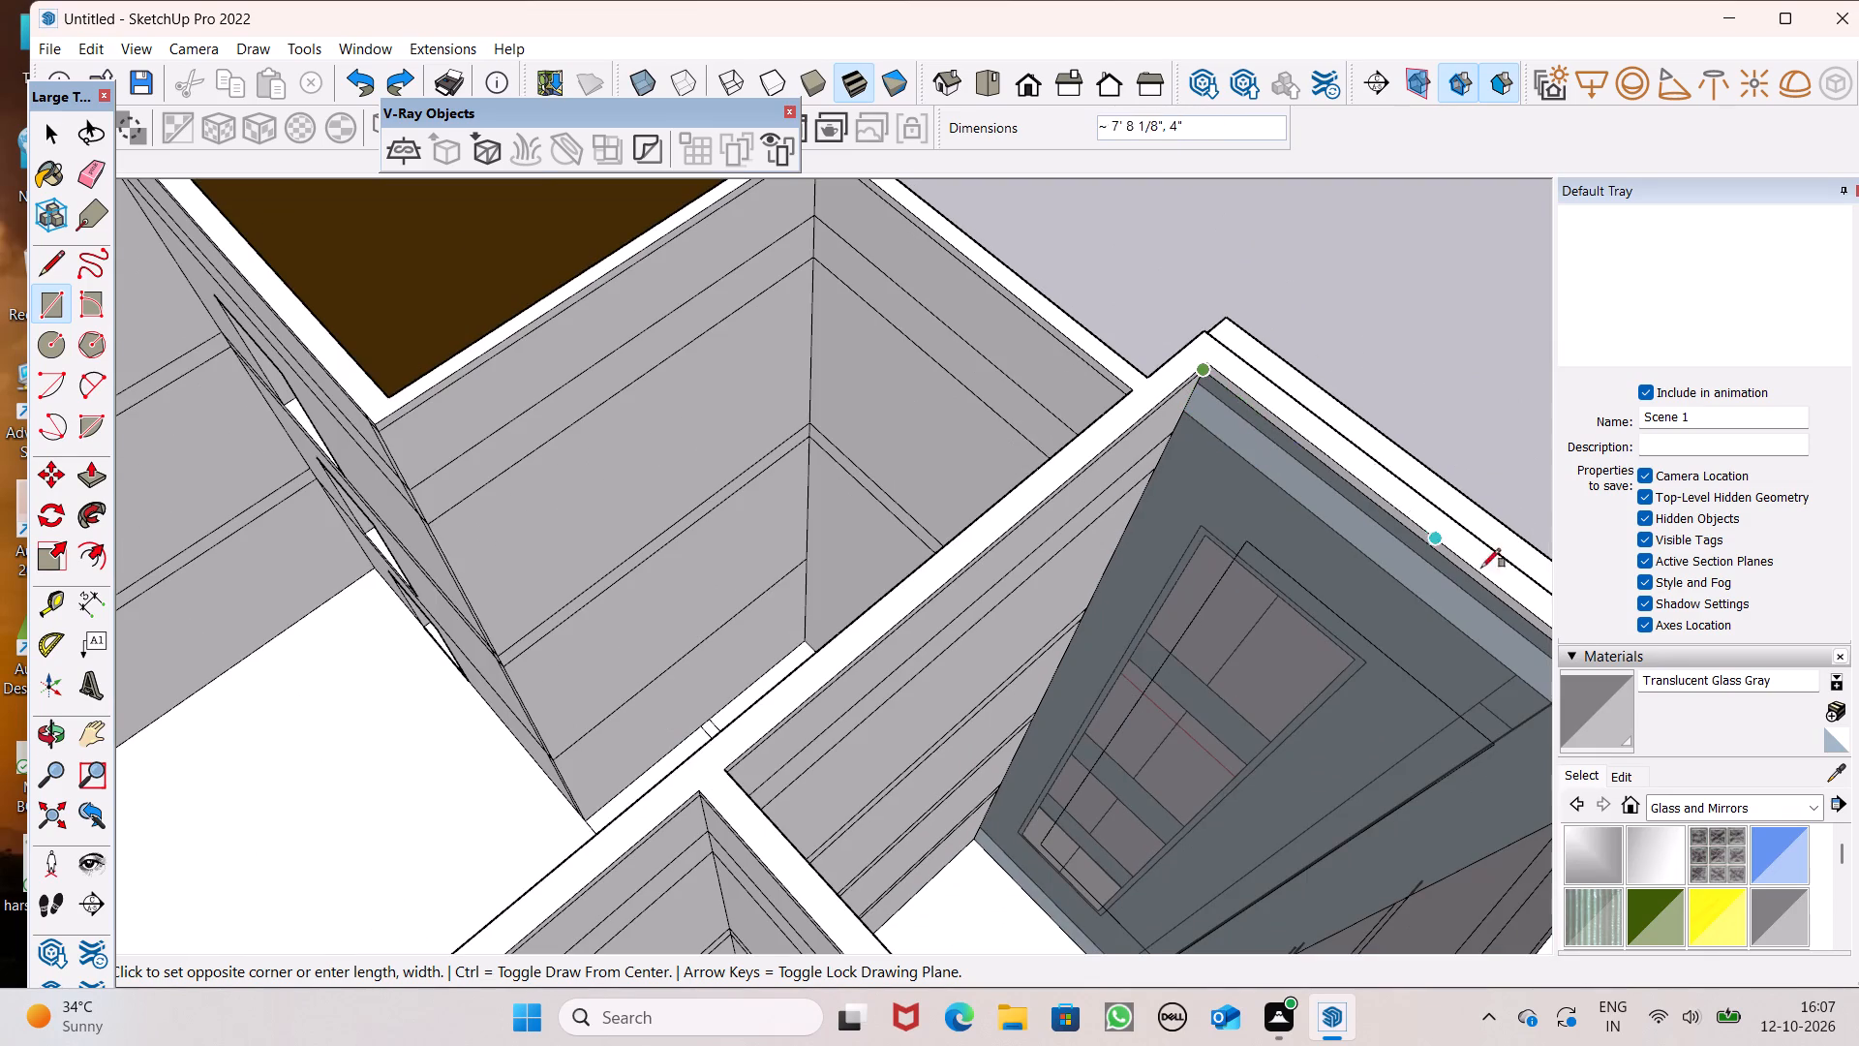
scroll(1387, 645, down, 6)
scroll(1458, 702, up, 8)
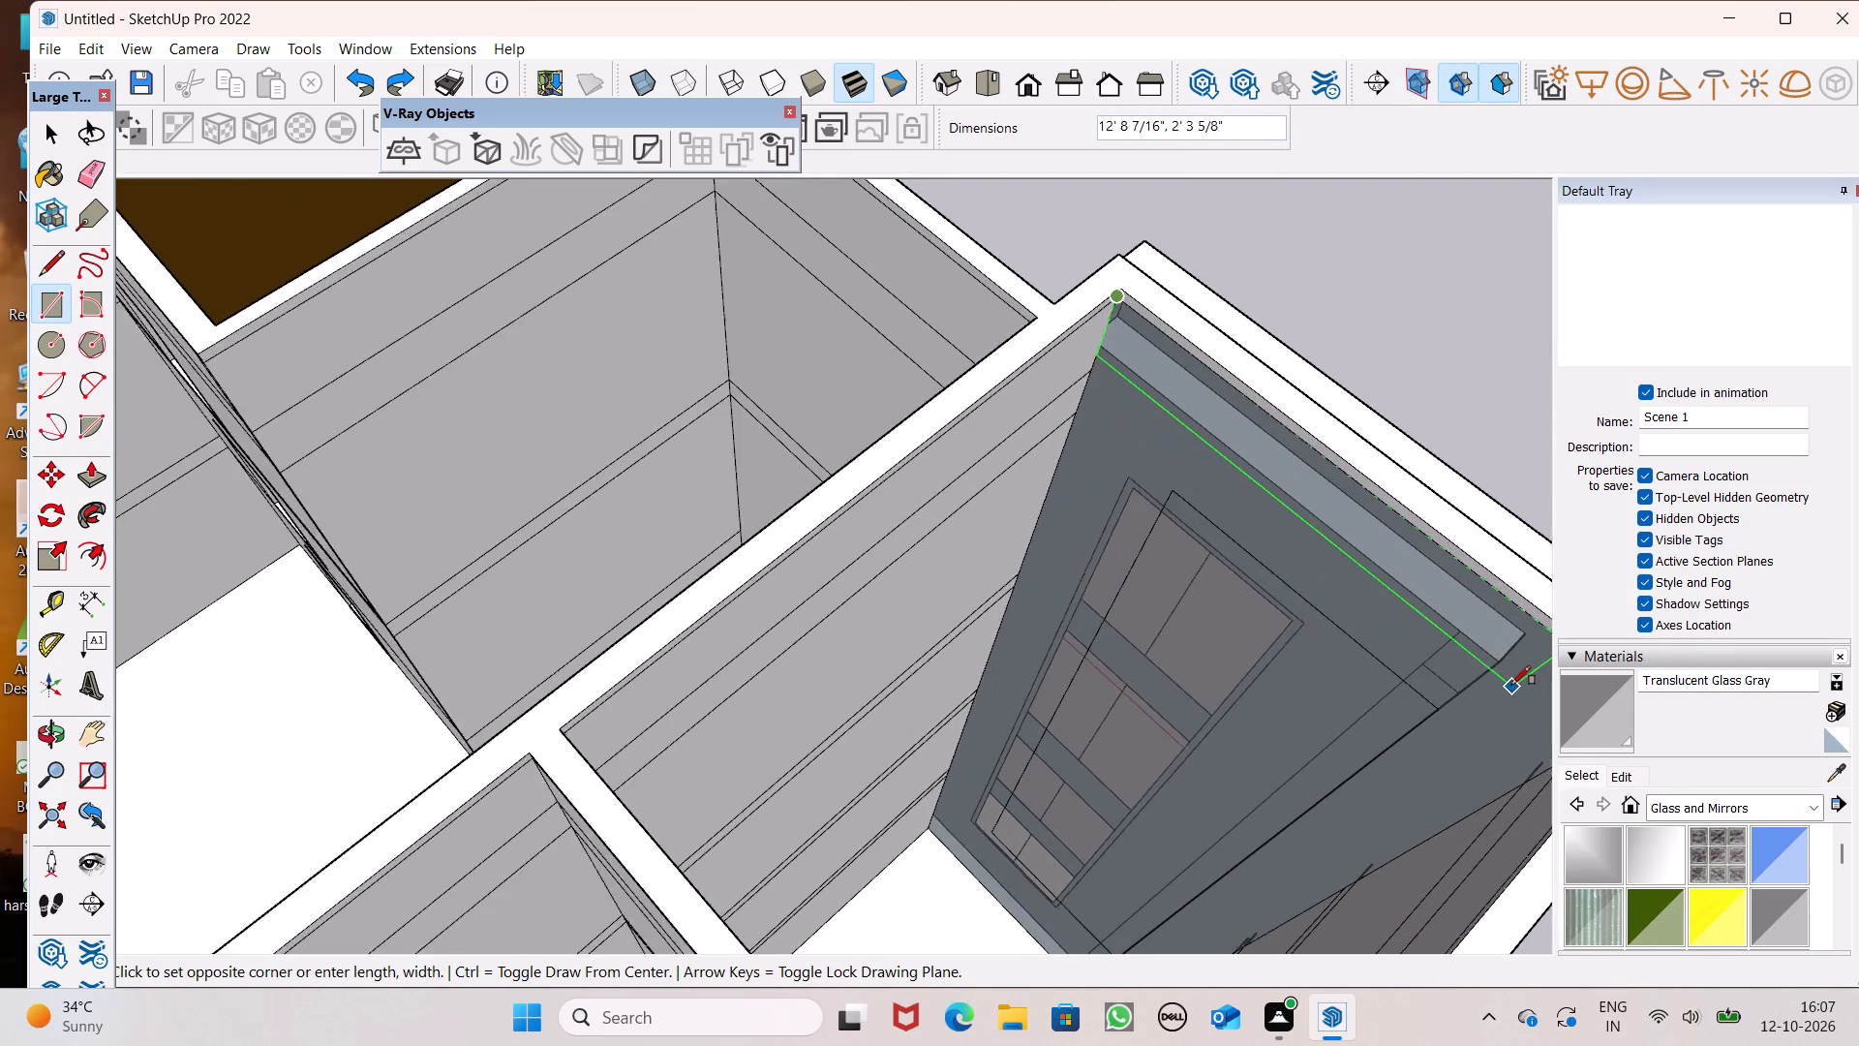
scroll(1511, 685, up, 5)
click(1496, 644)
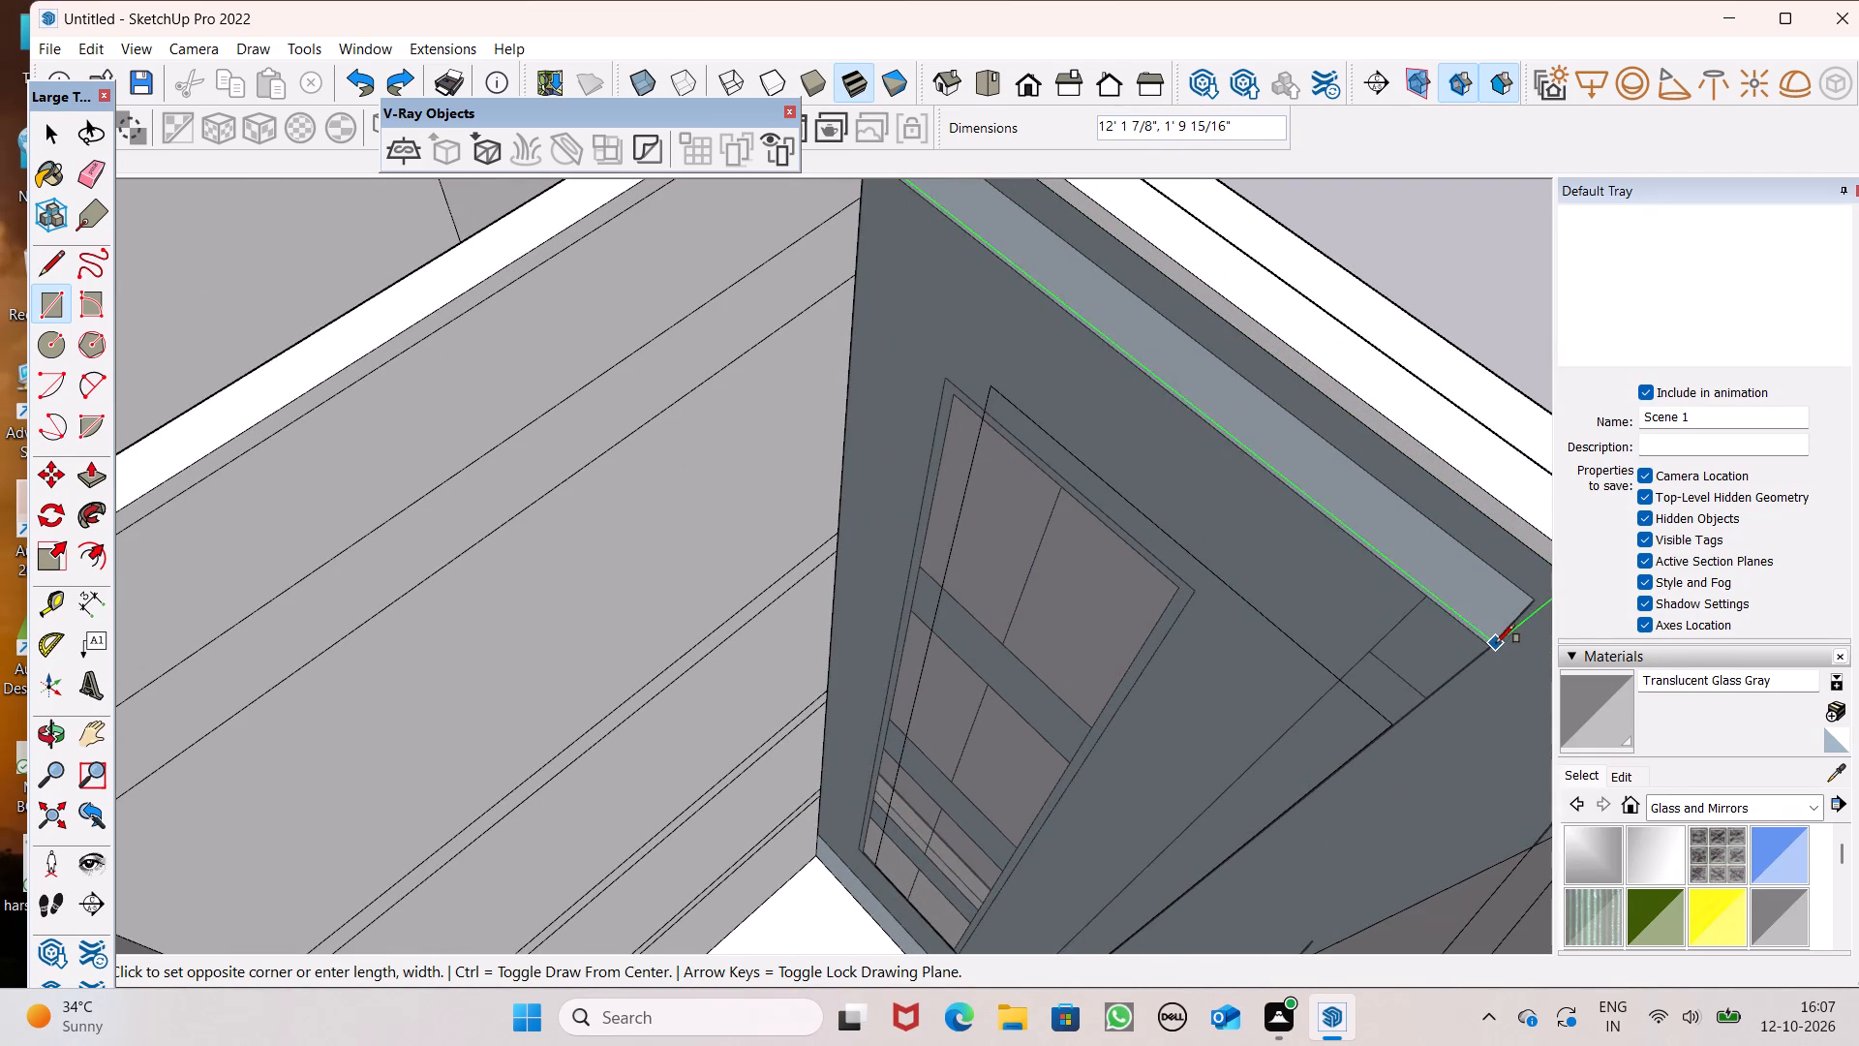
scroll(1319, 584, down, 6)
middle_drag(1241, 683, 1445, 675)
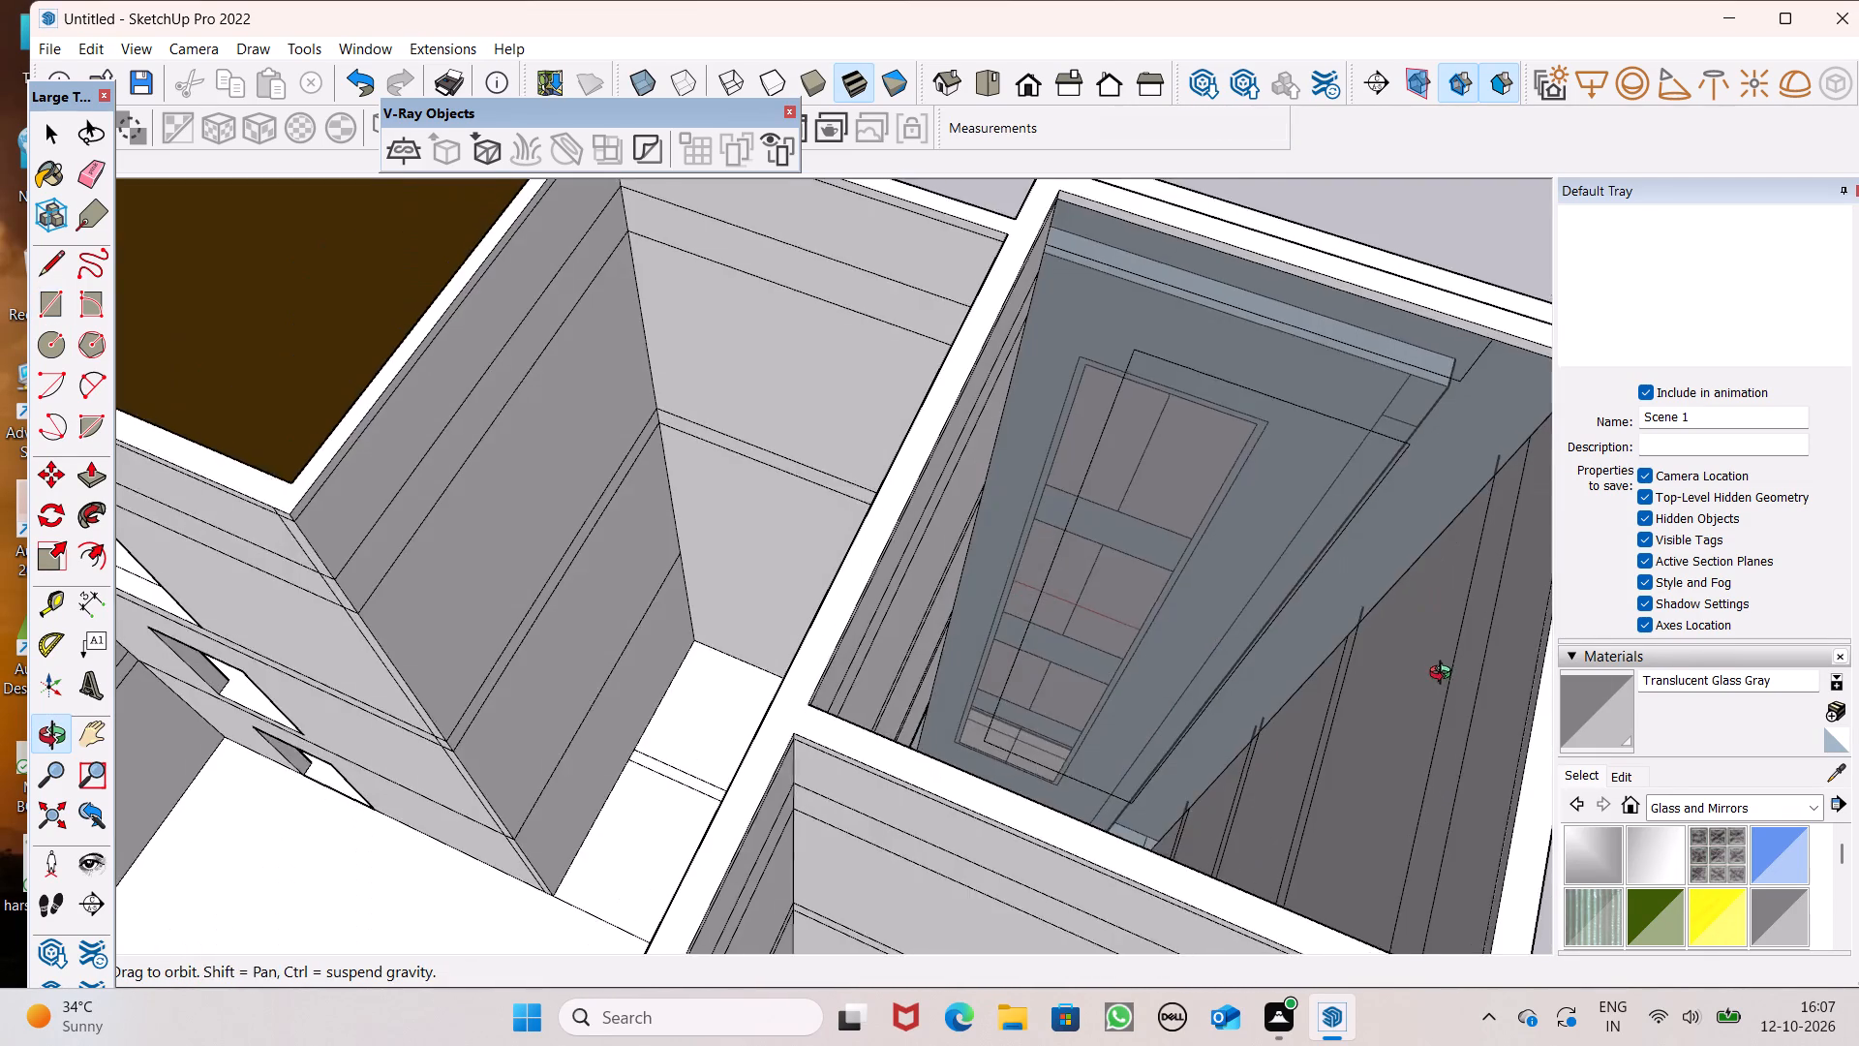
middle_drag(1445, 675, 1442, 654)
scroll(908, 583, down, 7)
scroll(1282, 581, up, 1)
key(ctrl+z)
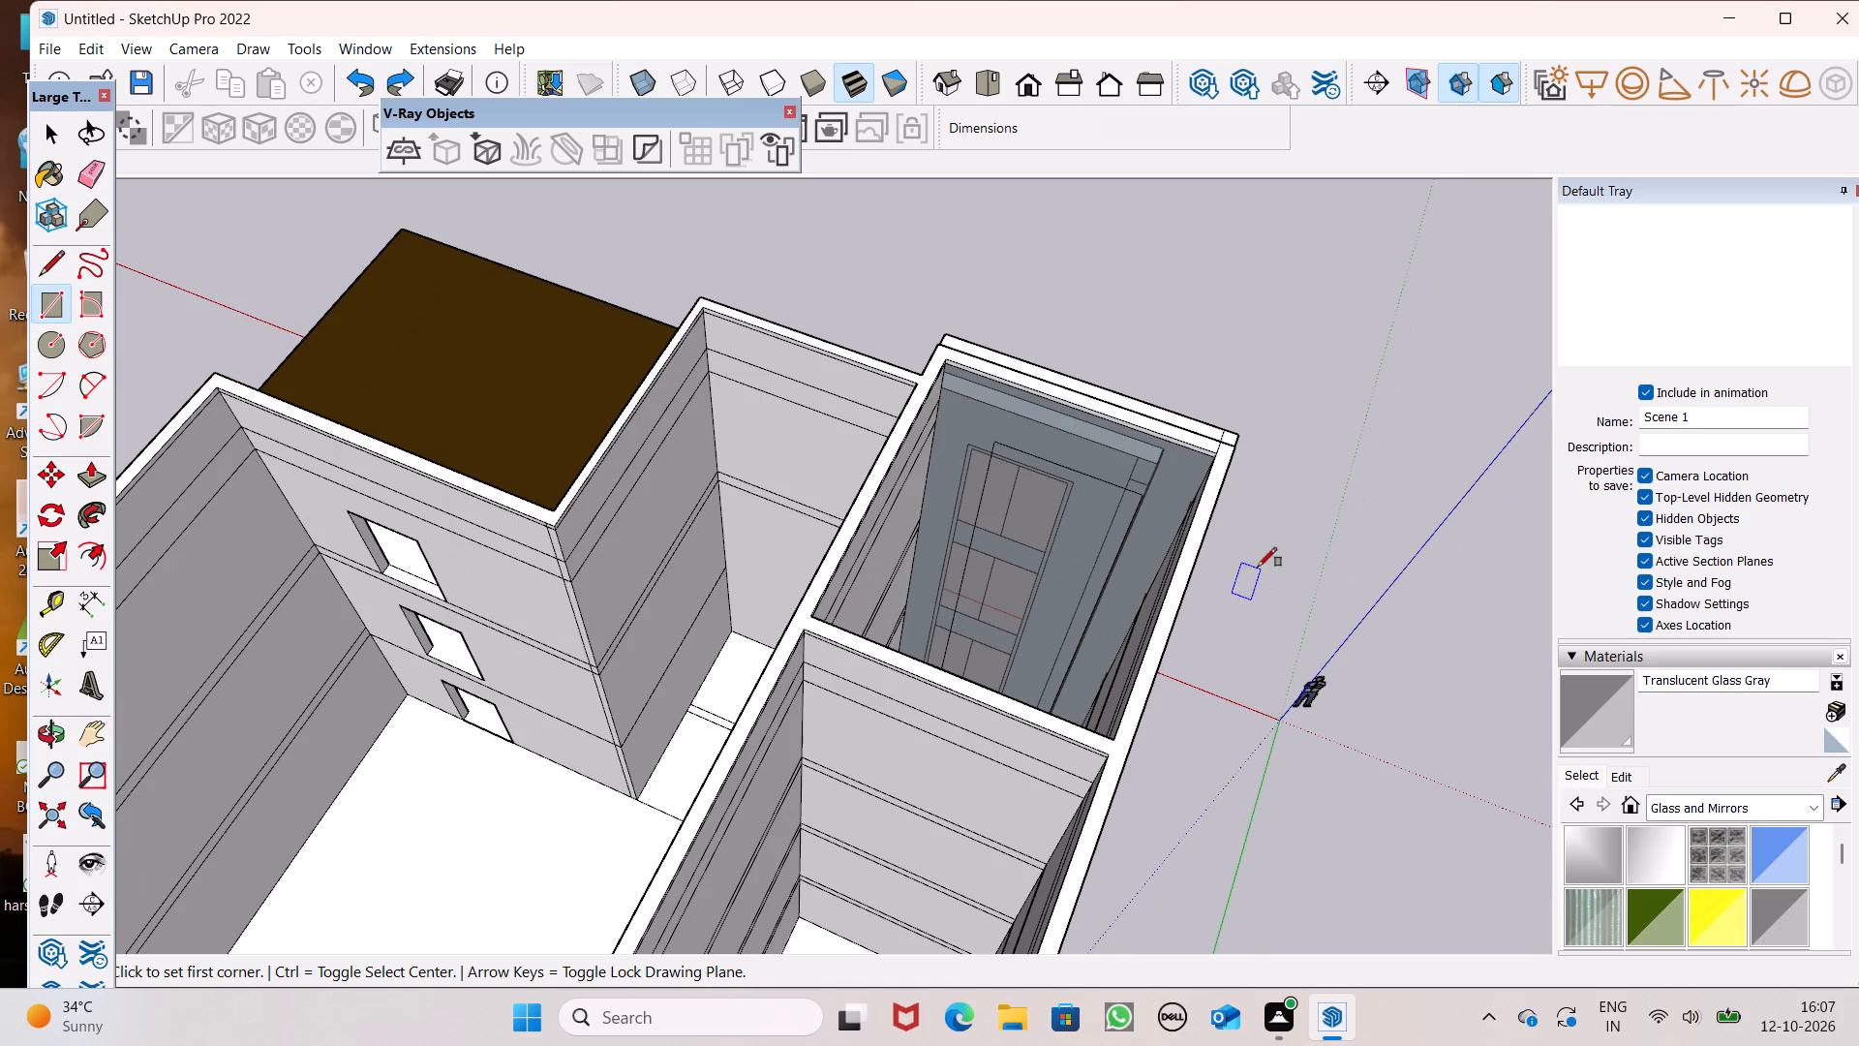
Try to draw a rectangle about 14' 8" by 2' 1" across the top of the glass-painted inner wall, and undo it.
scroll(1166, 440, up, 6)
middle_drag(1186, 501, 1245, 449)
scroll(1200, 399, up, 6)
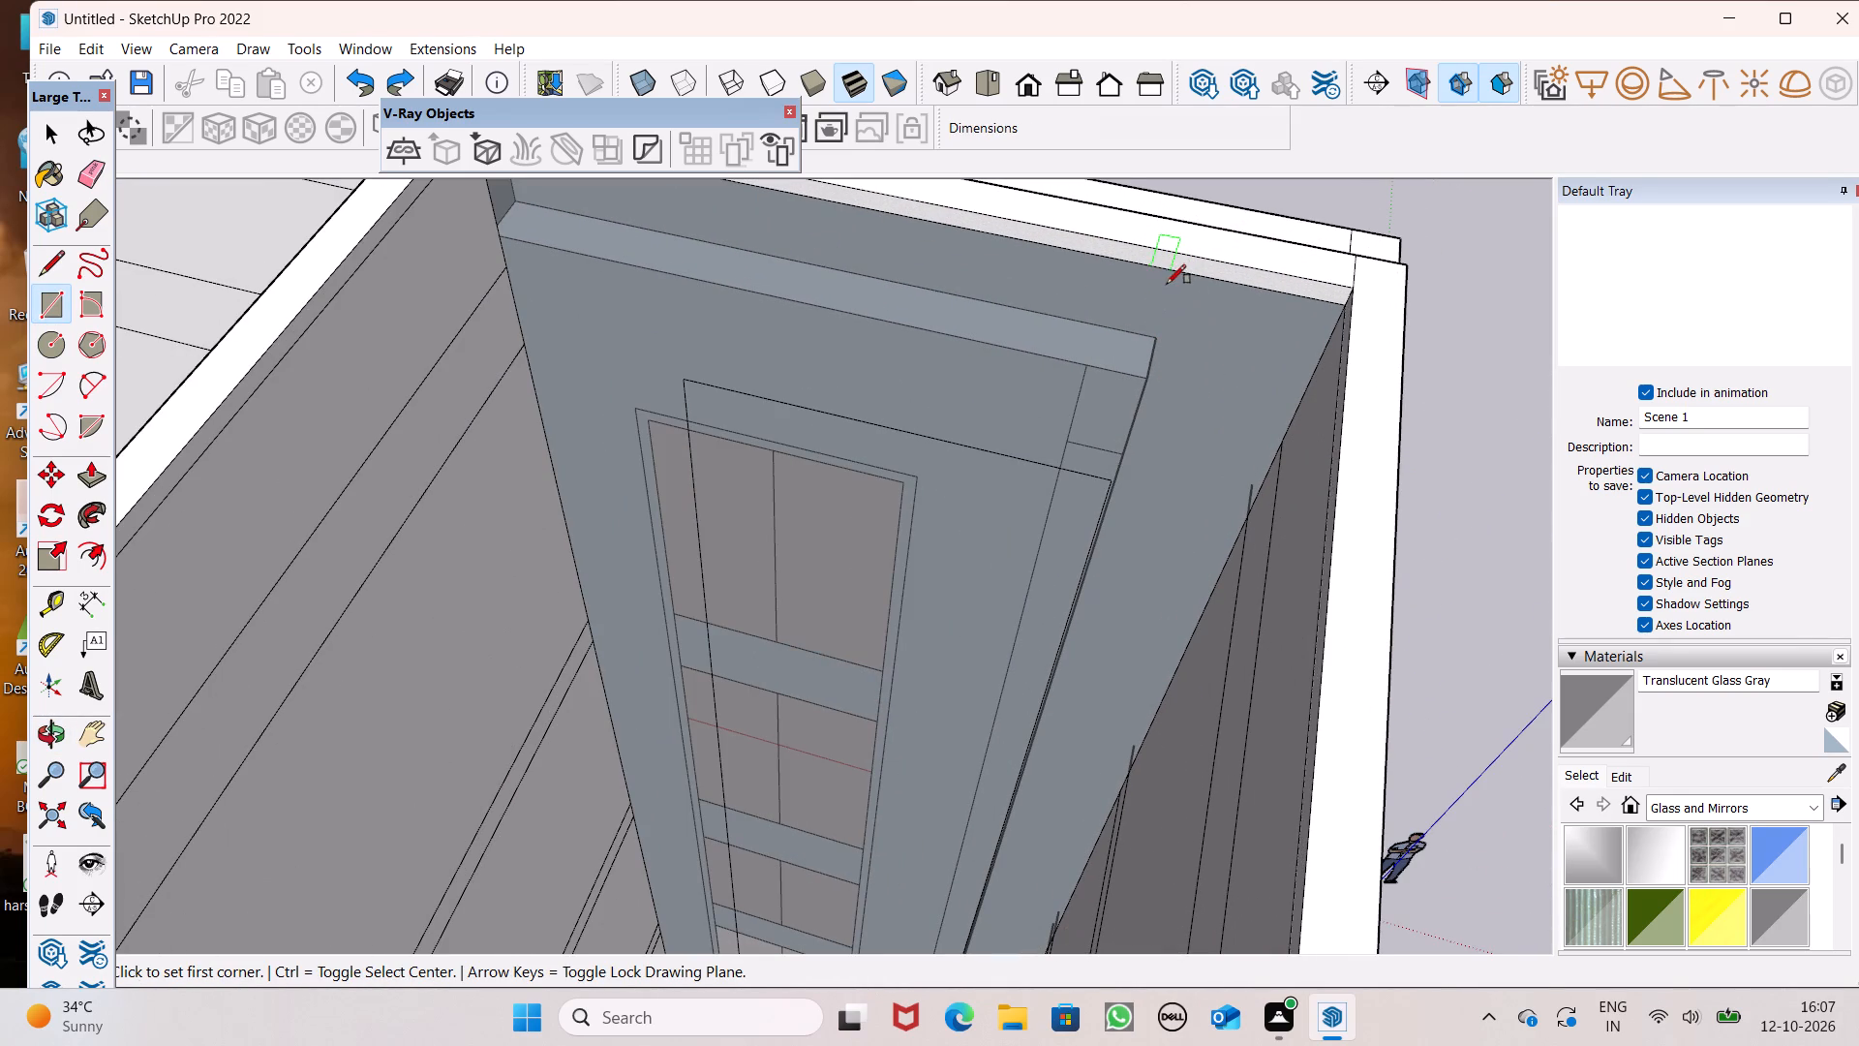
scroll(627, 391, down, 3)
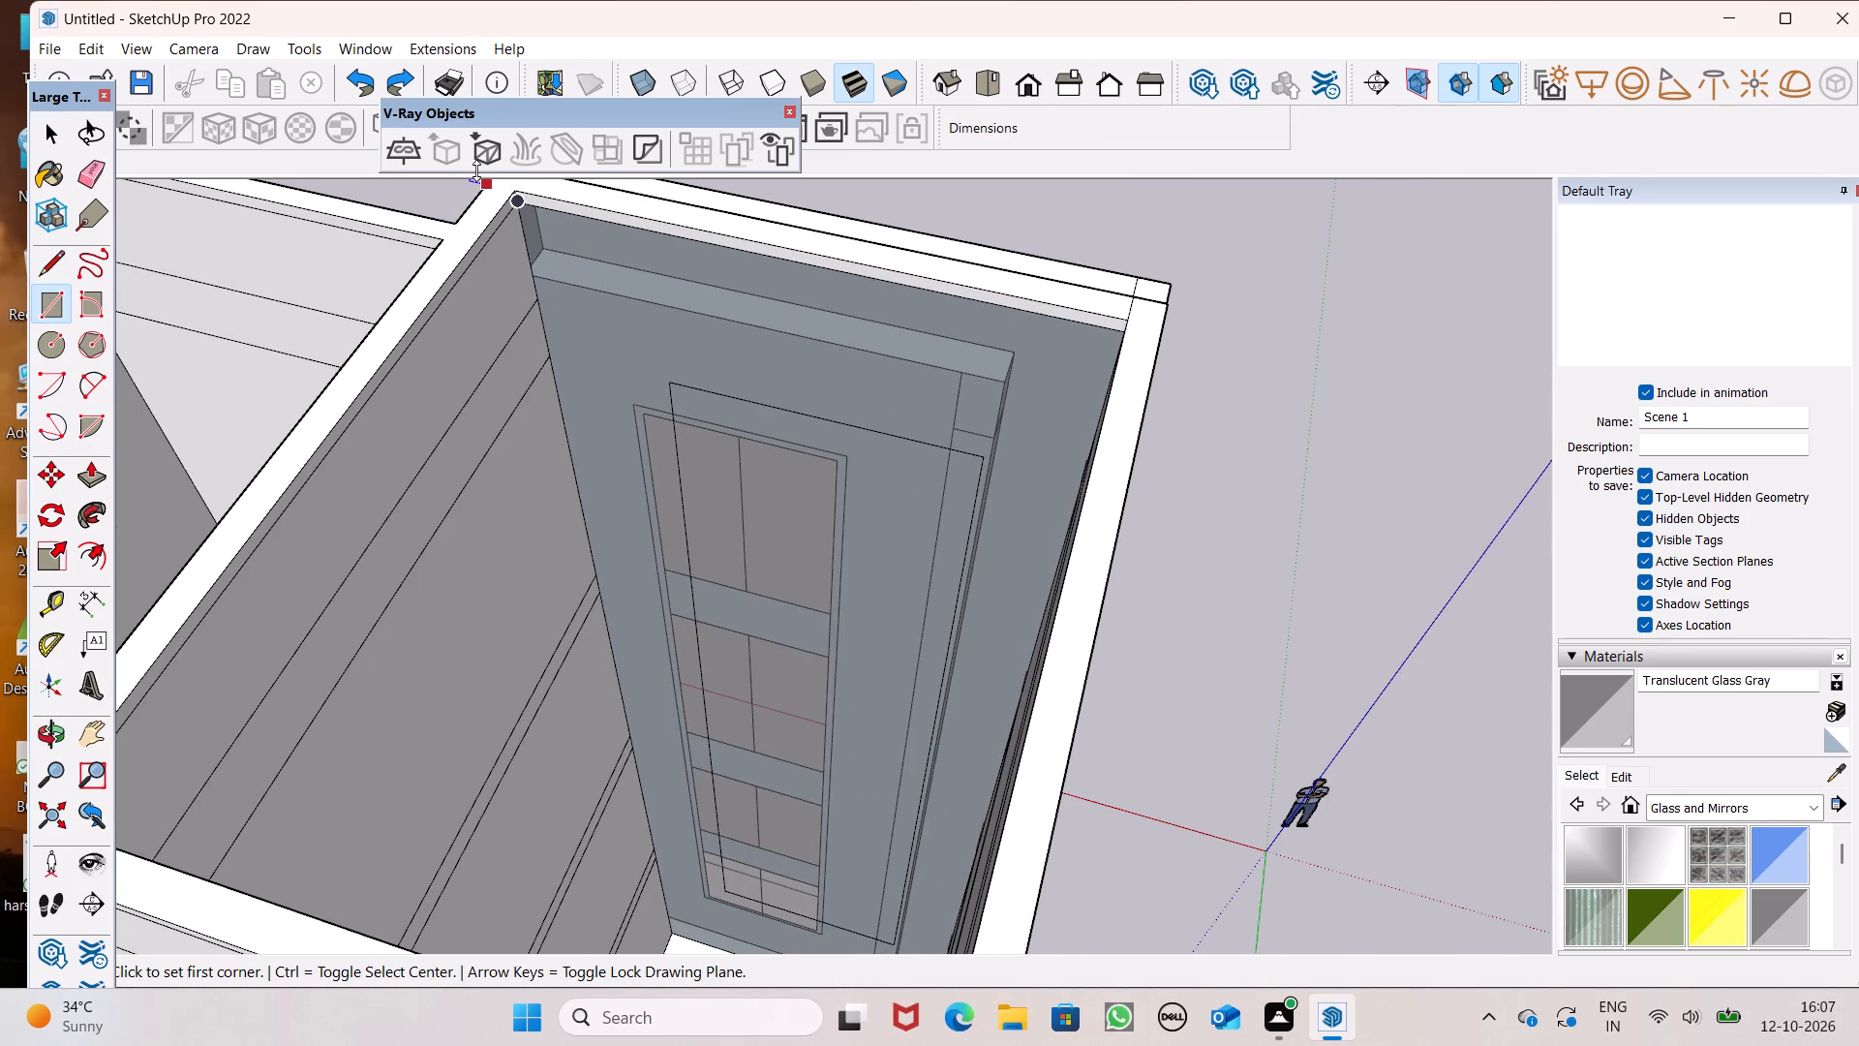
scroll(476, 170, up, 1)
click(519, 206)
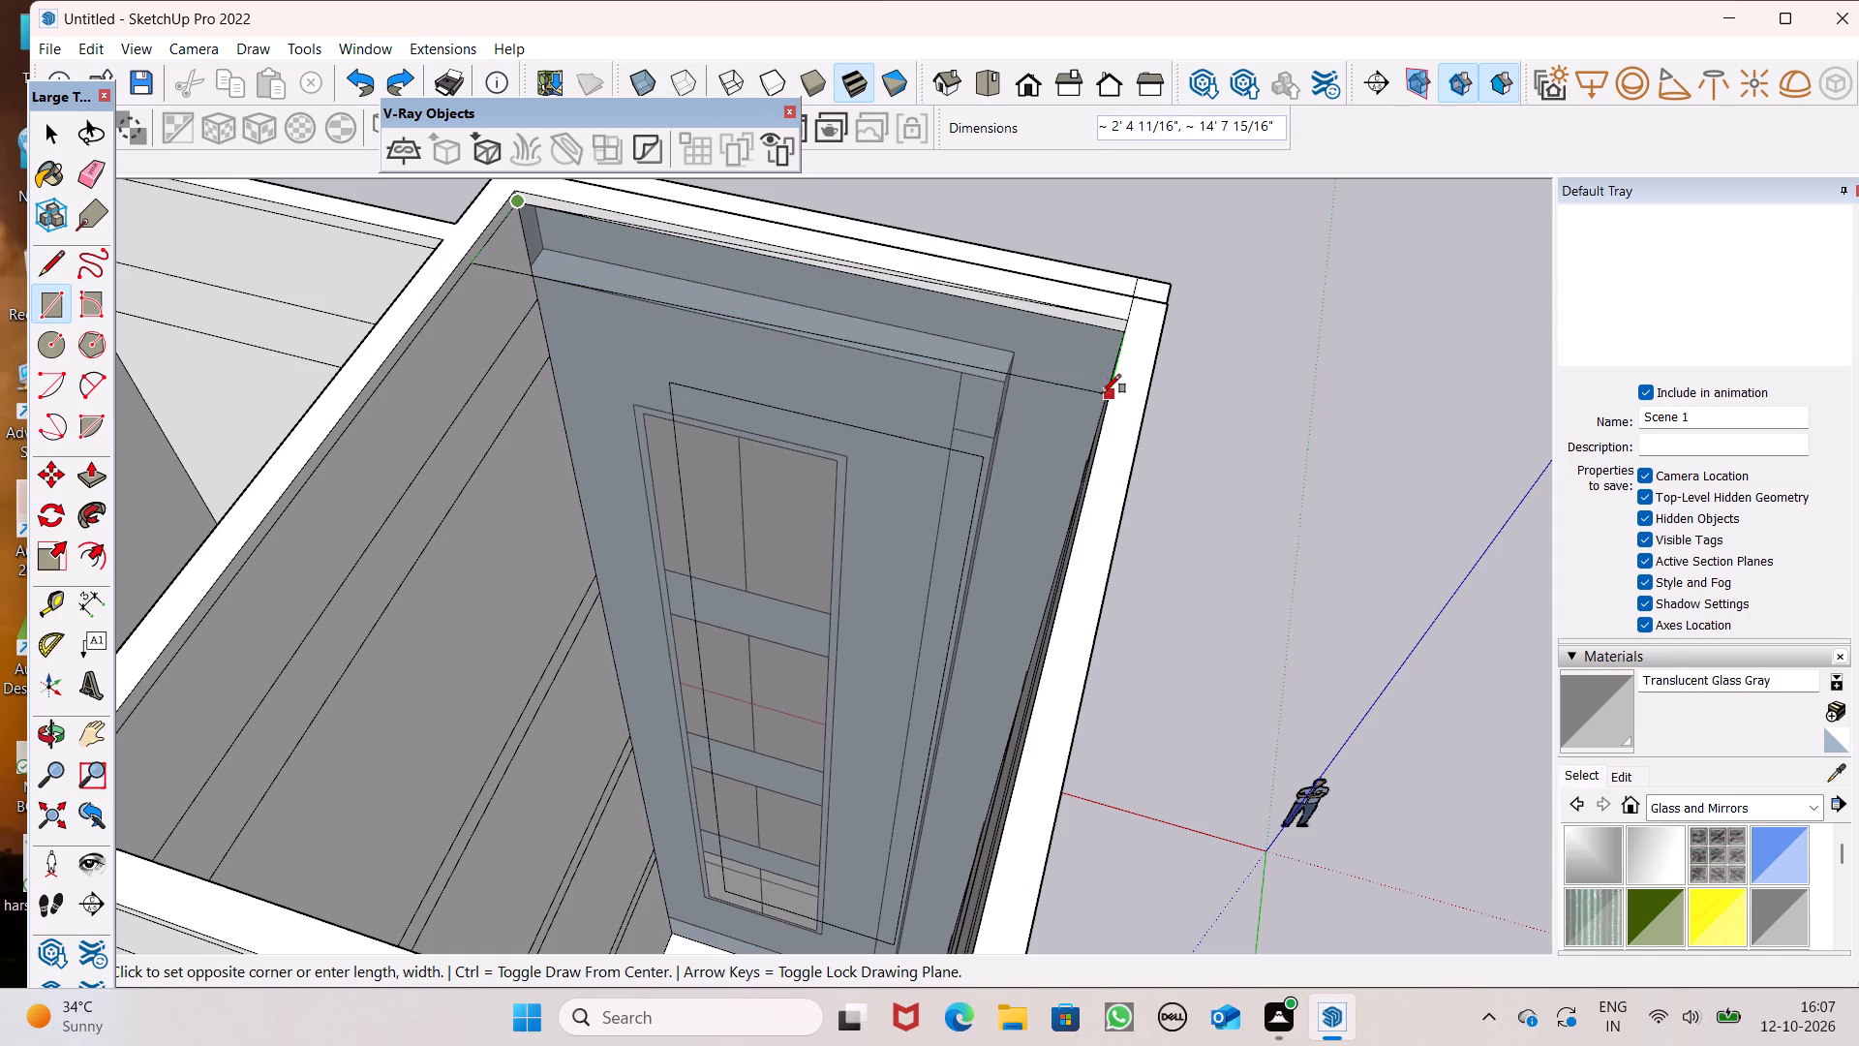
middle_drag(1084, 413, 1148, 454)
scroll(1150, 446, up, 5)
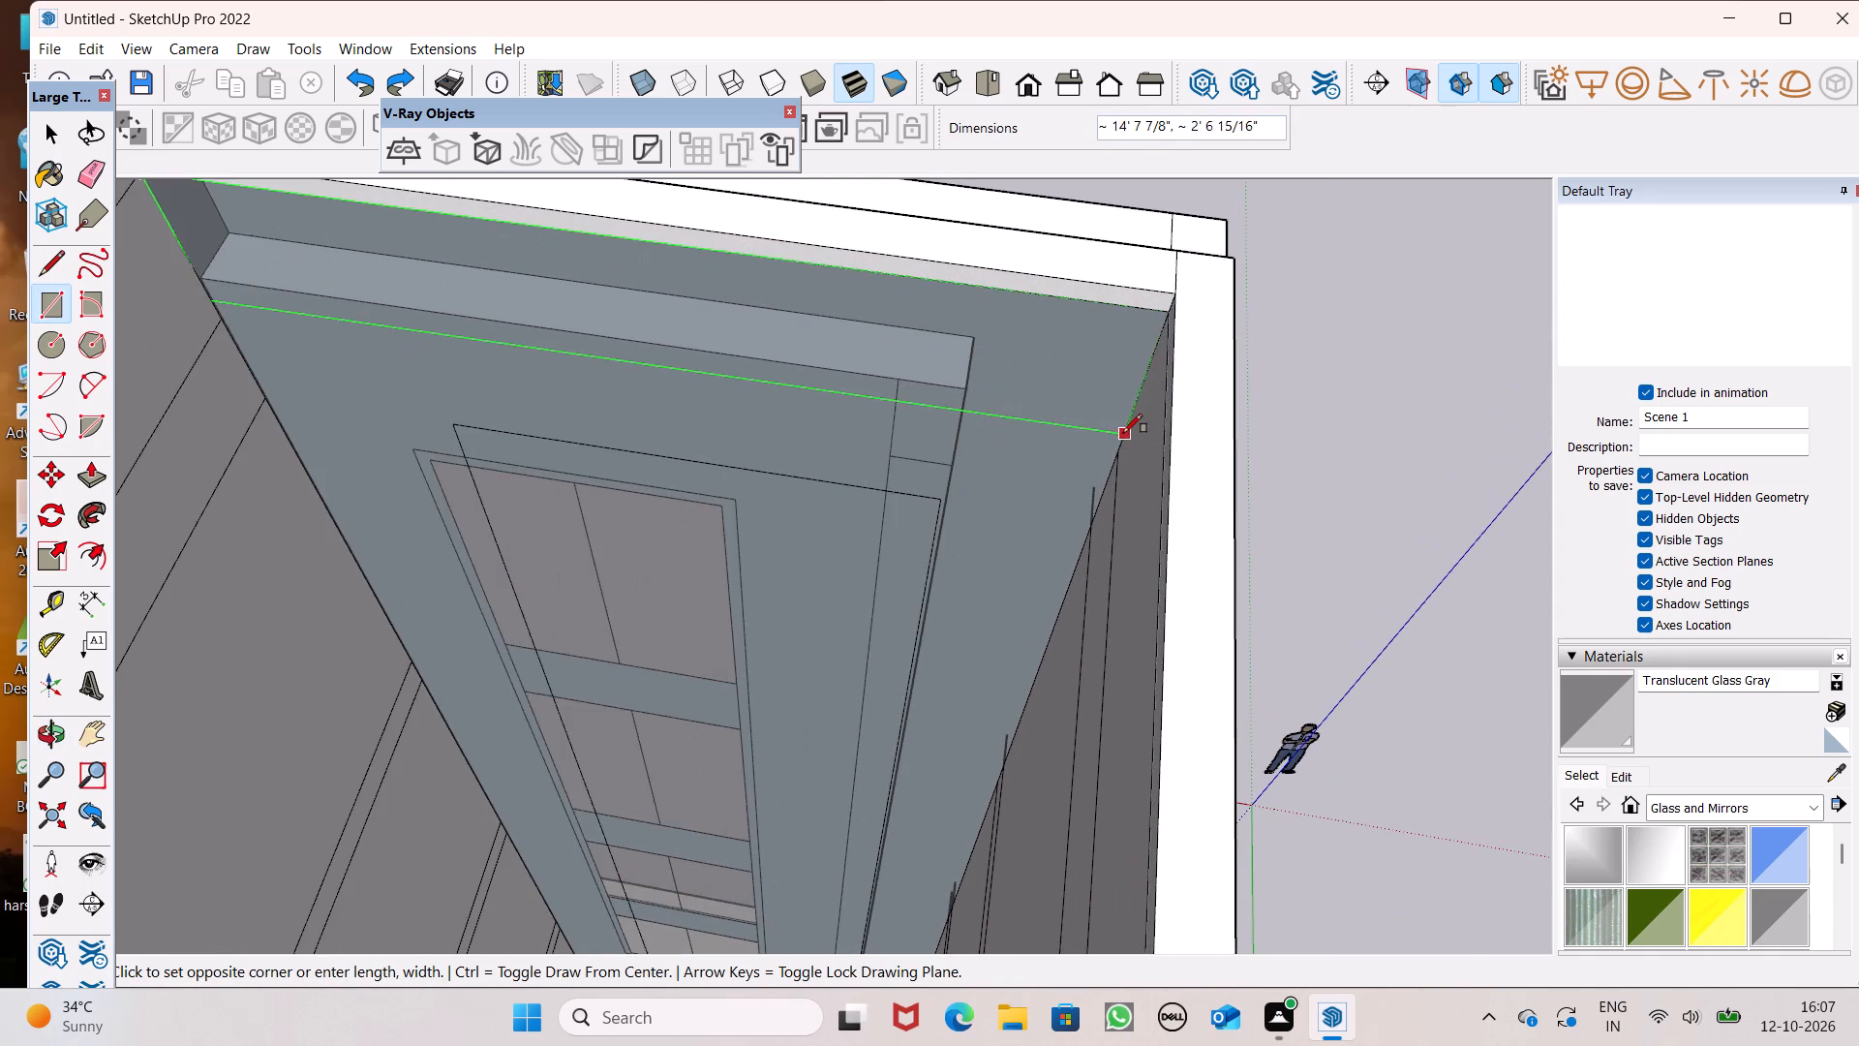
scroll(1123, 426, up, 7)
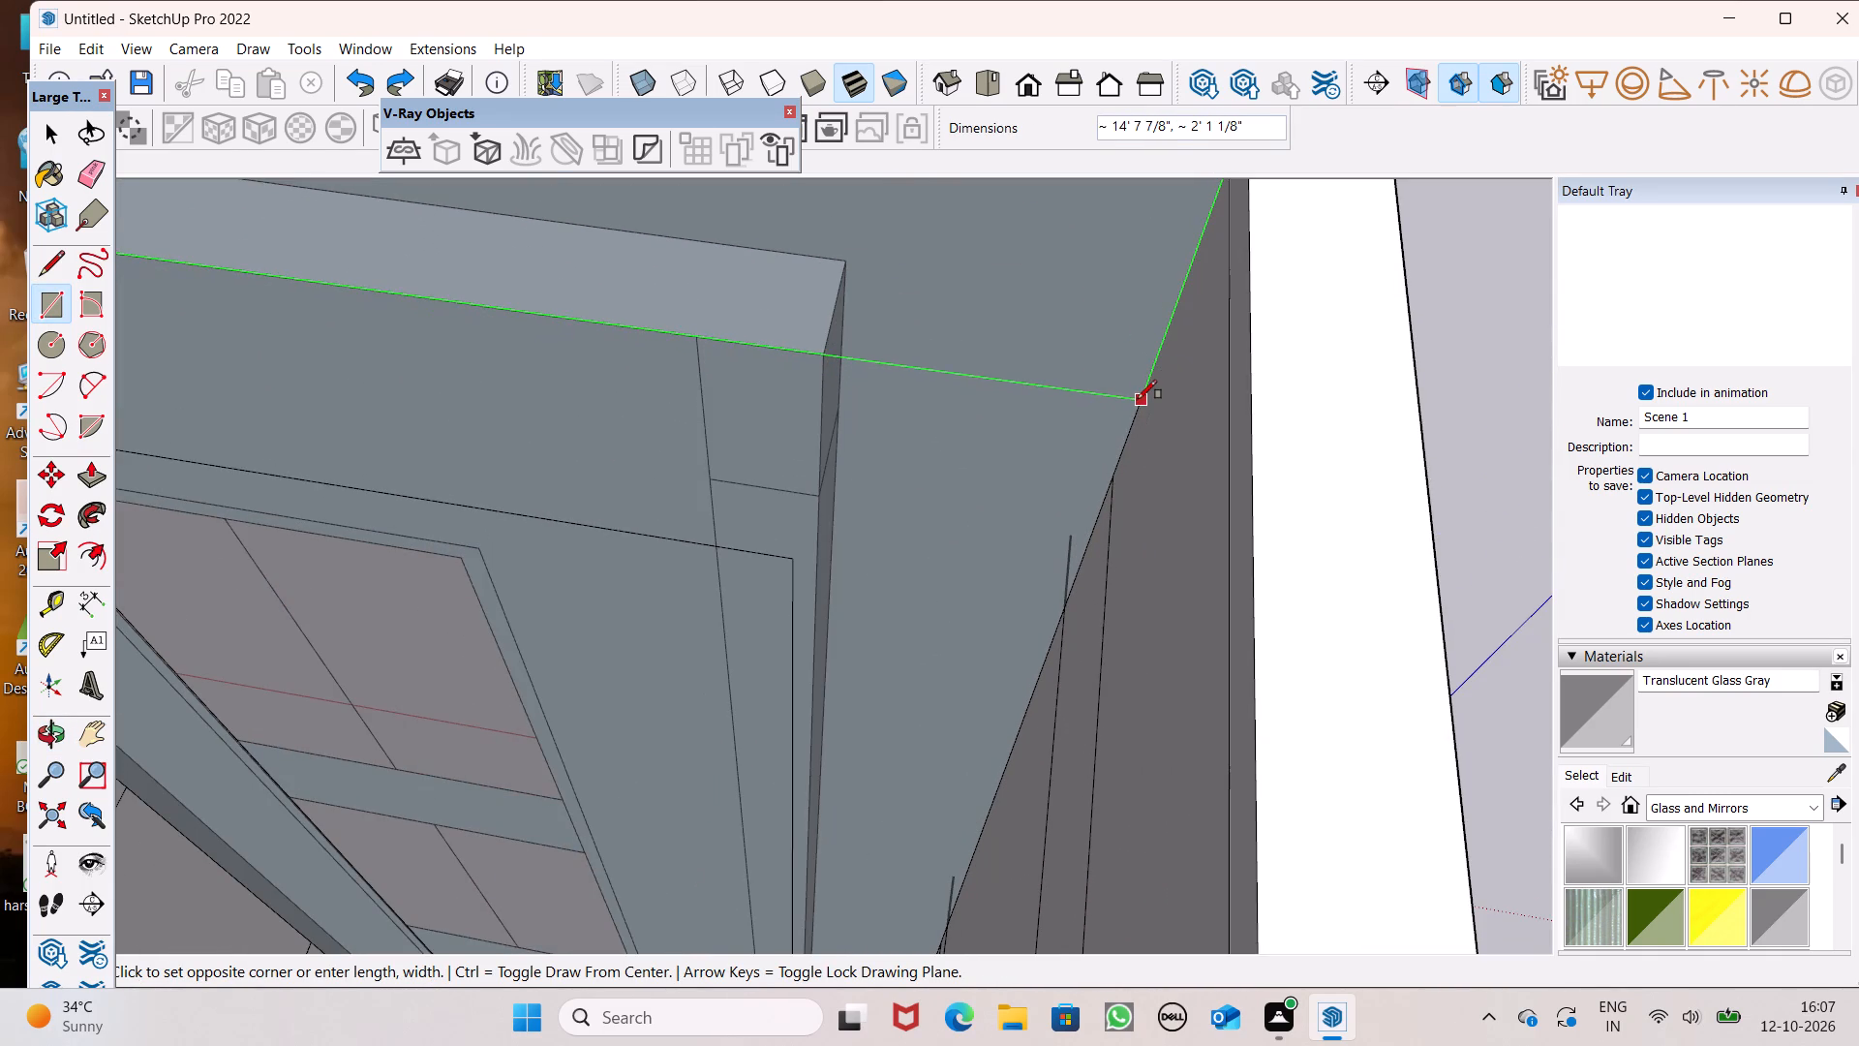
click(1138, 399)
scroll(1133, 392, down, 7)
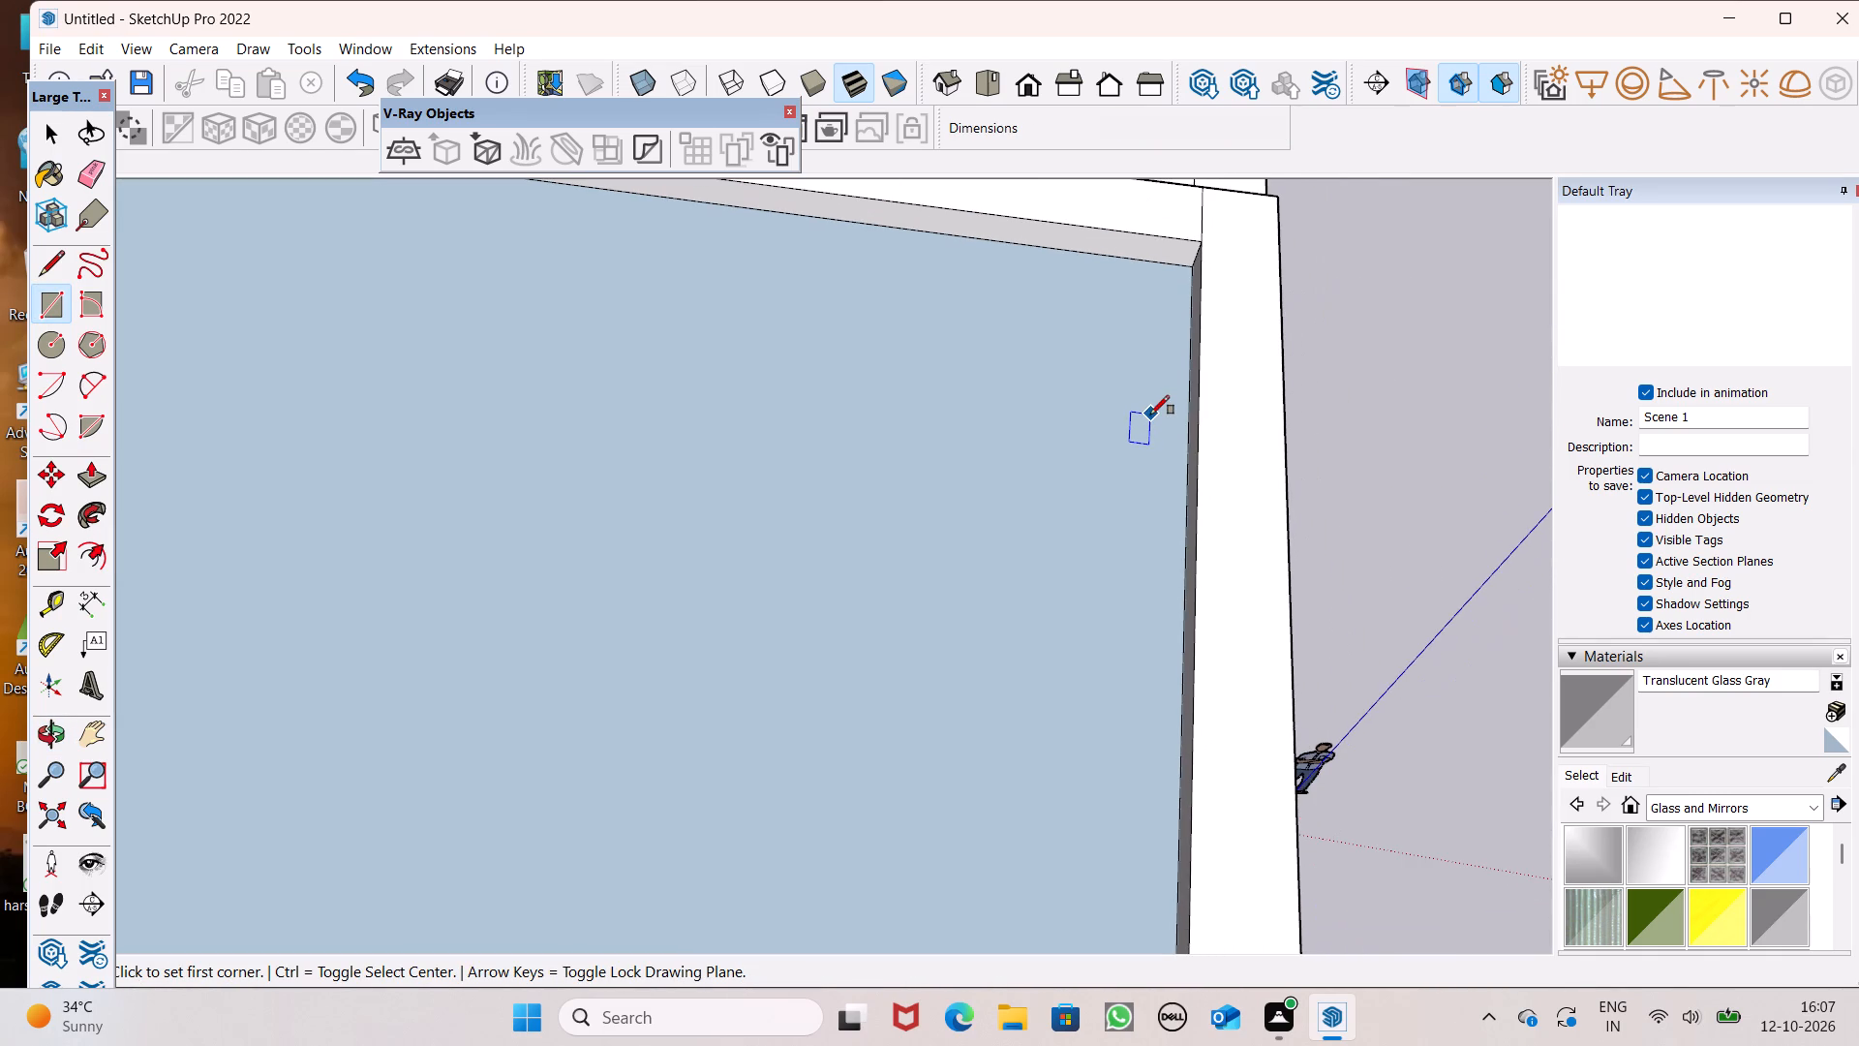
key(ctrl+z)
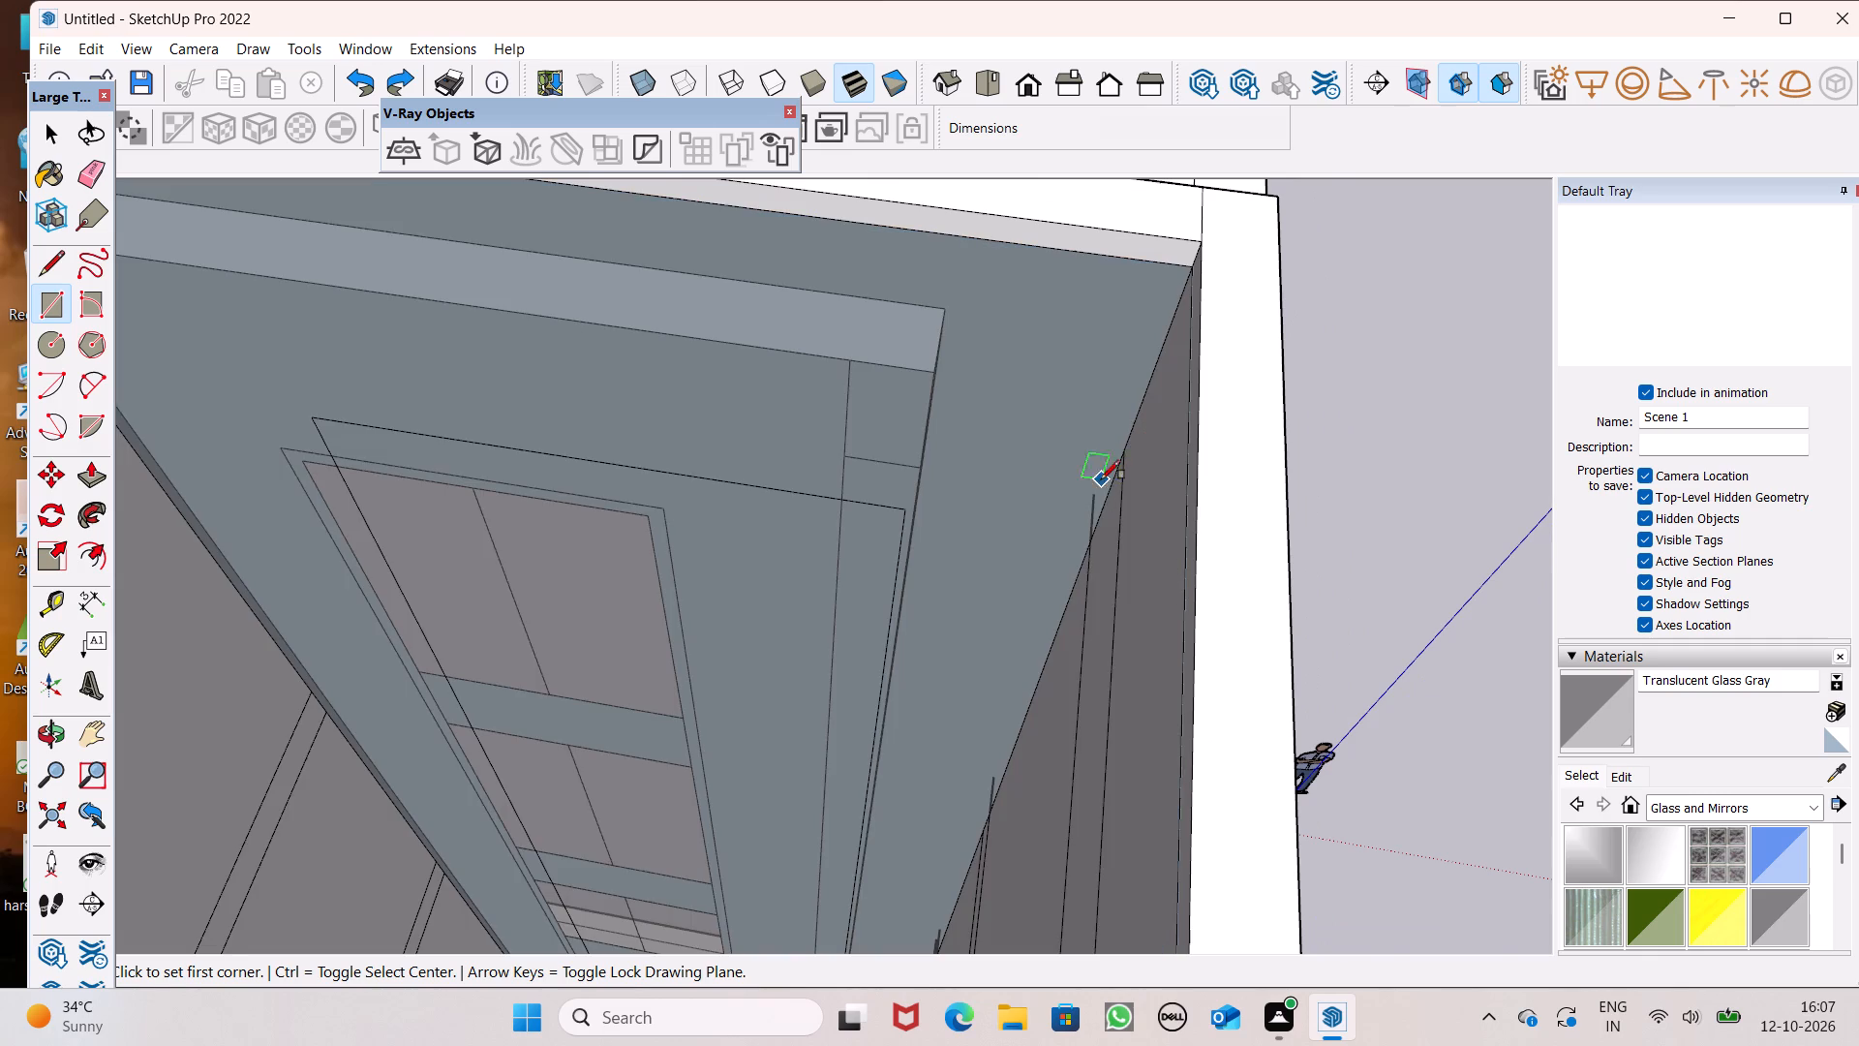
Examine the glass-painted inner wall's upper corner and raised panel up close, and the building from the front.
middle_drag(1101, 479, 1481, 389)
scroll(1237, 521, down, 5)
middle_drag(1245, 494, 1302, 439)
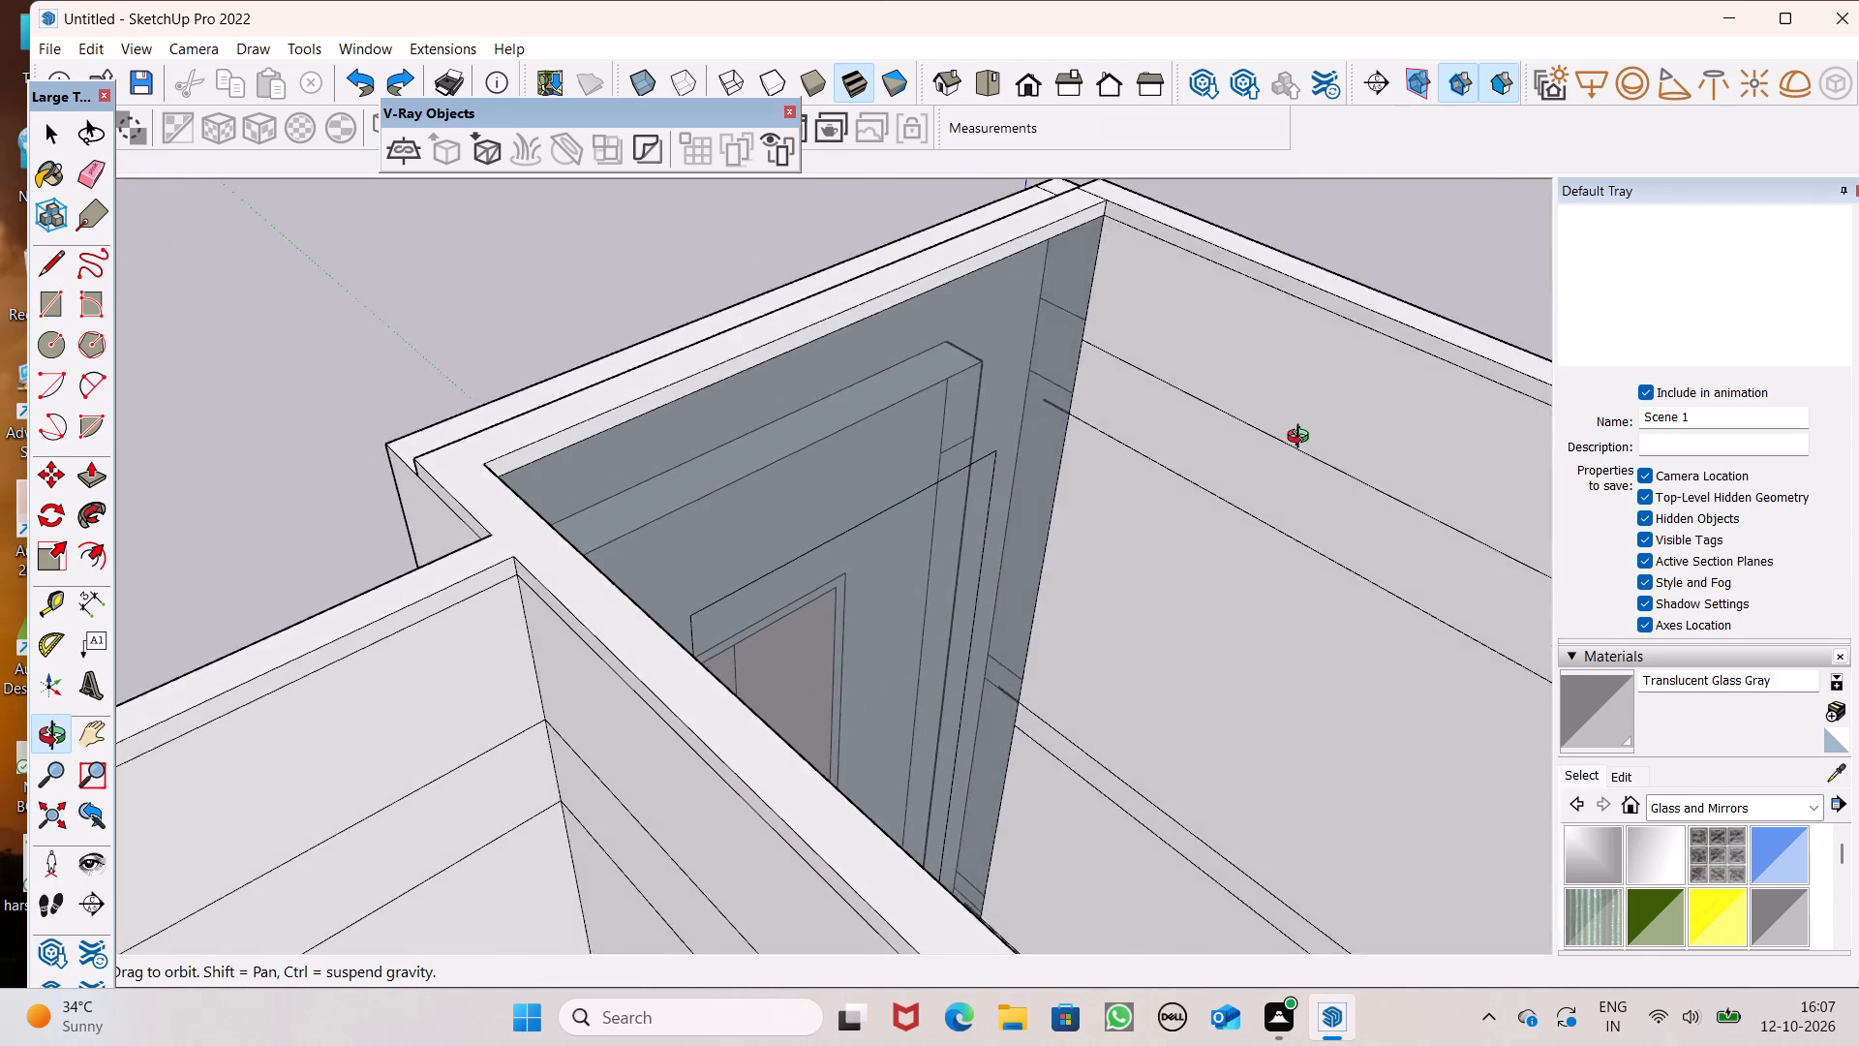
middle_drag(1302, 439, 1331, 268)
scroll(1068, 257, up, 7)
middle_drag(998, 442, 1044, 372)
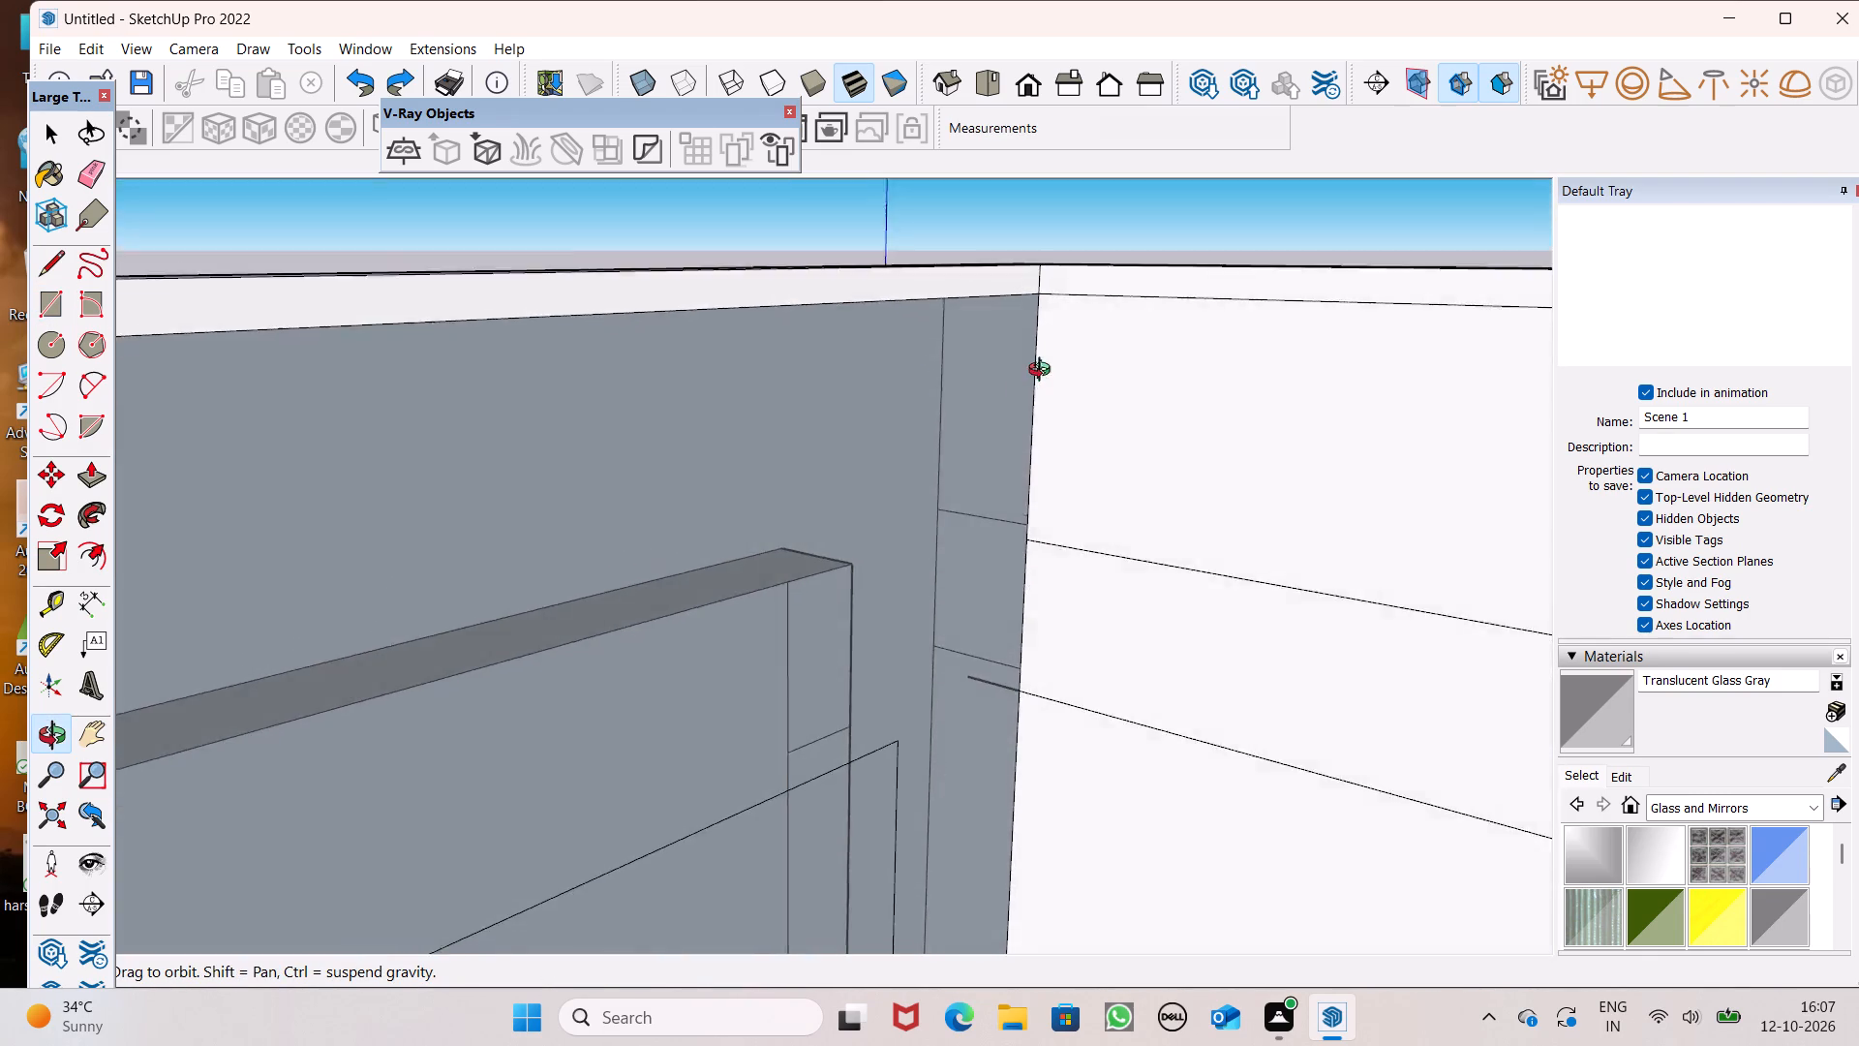
middle_drag(1044, 372, 1109, 300)
middle_drag(1060, 348, 794, 491)
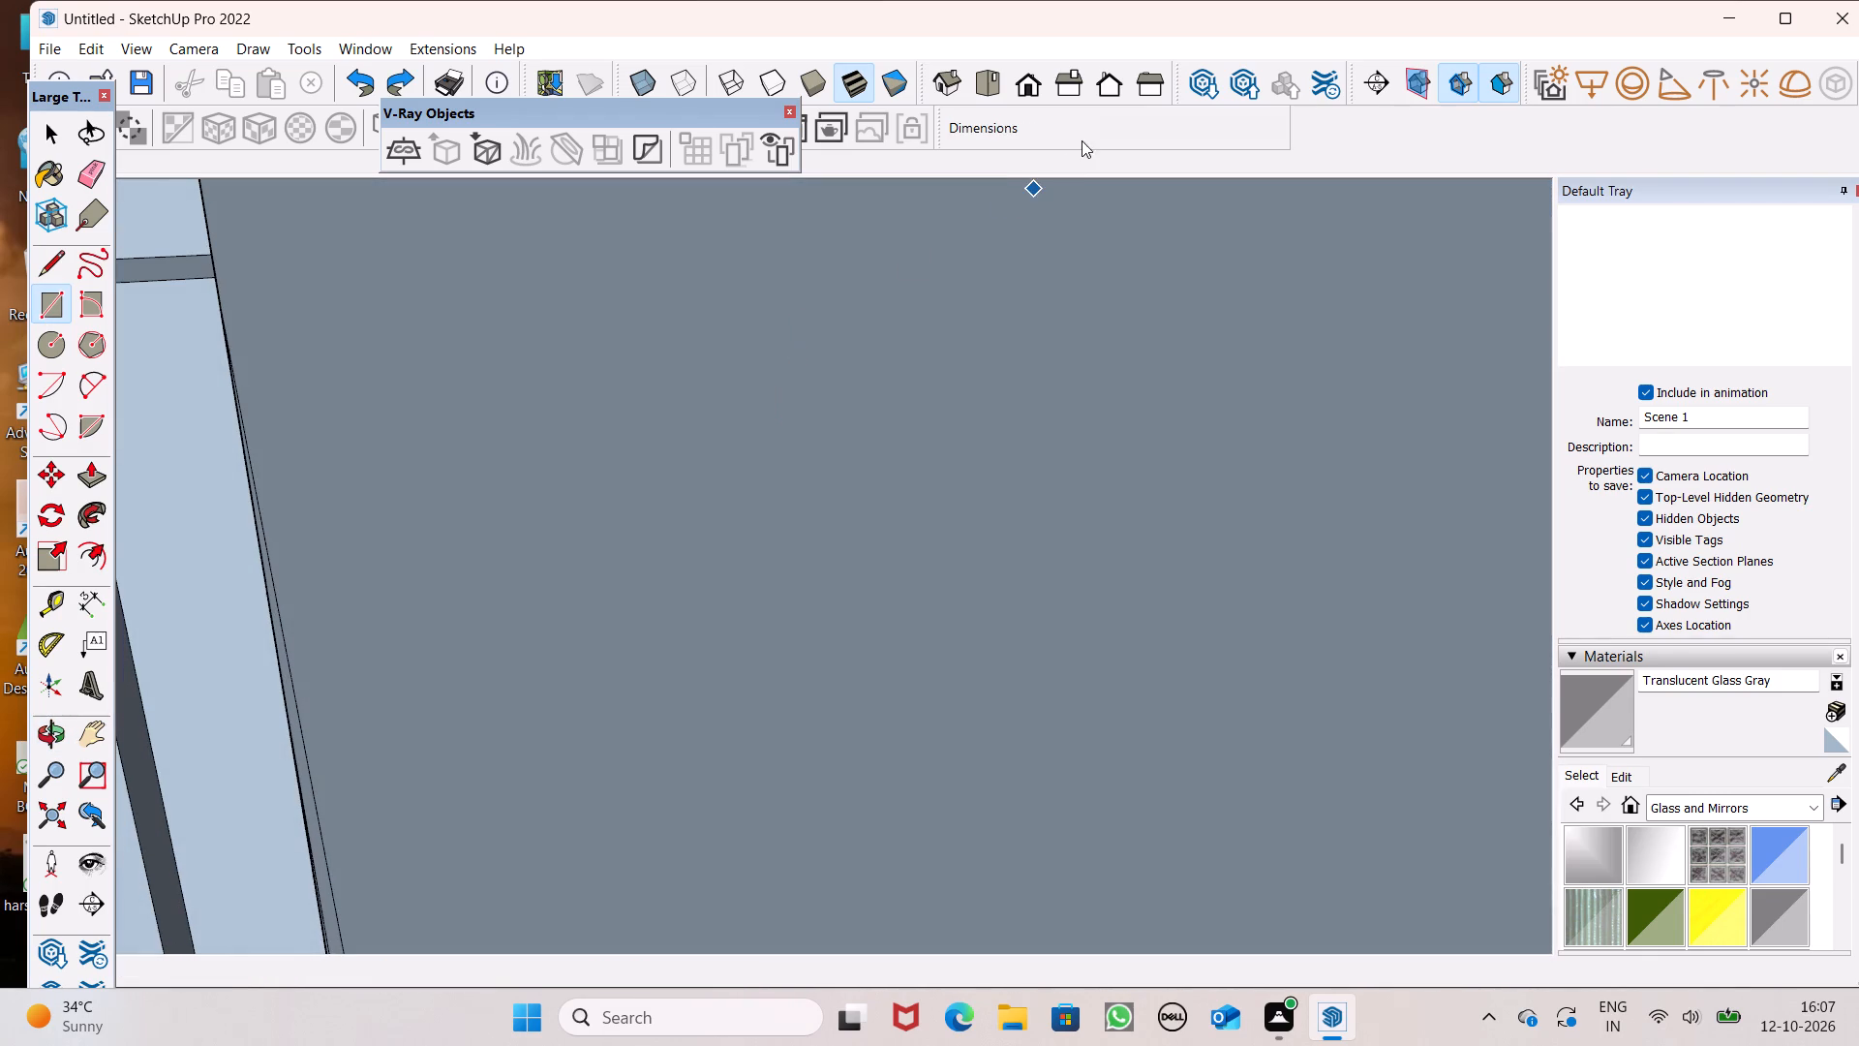
middle_drag(972, 520, 241, 692)
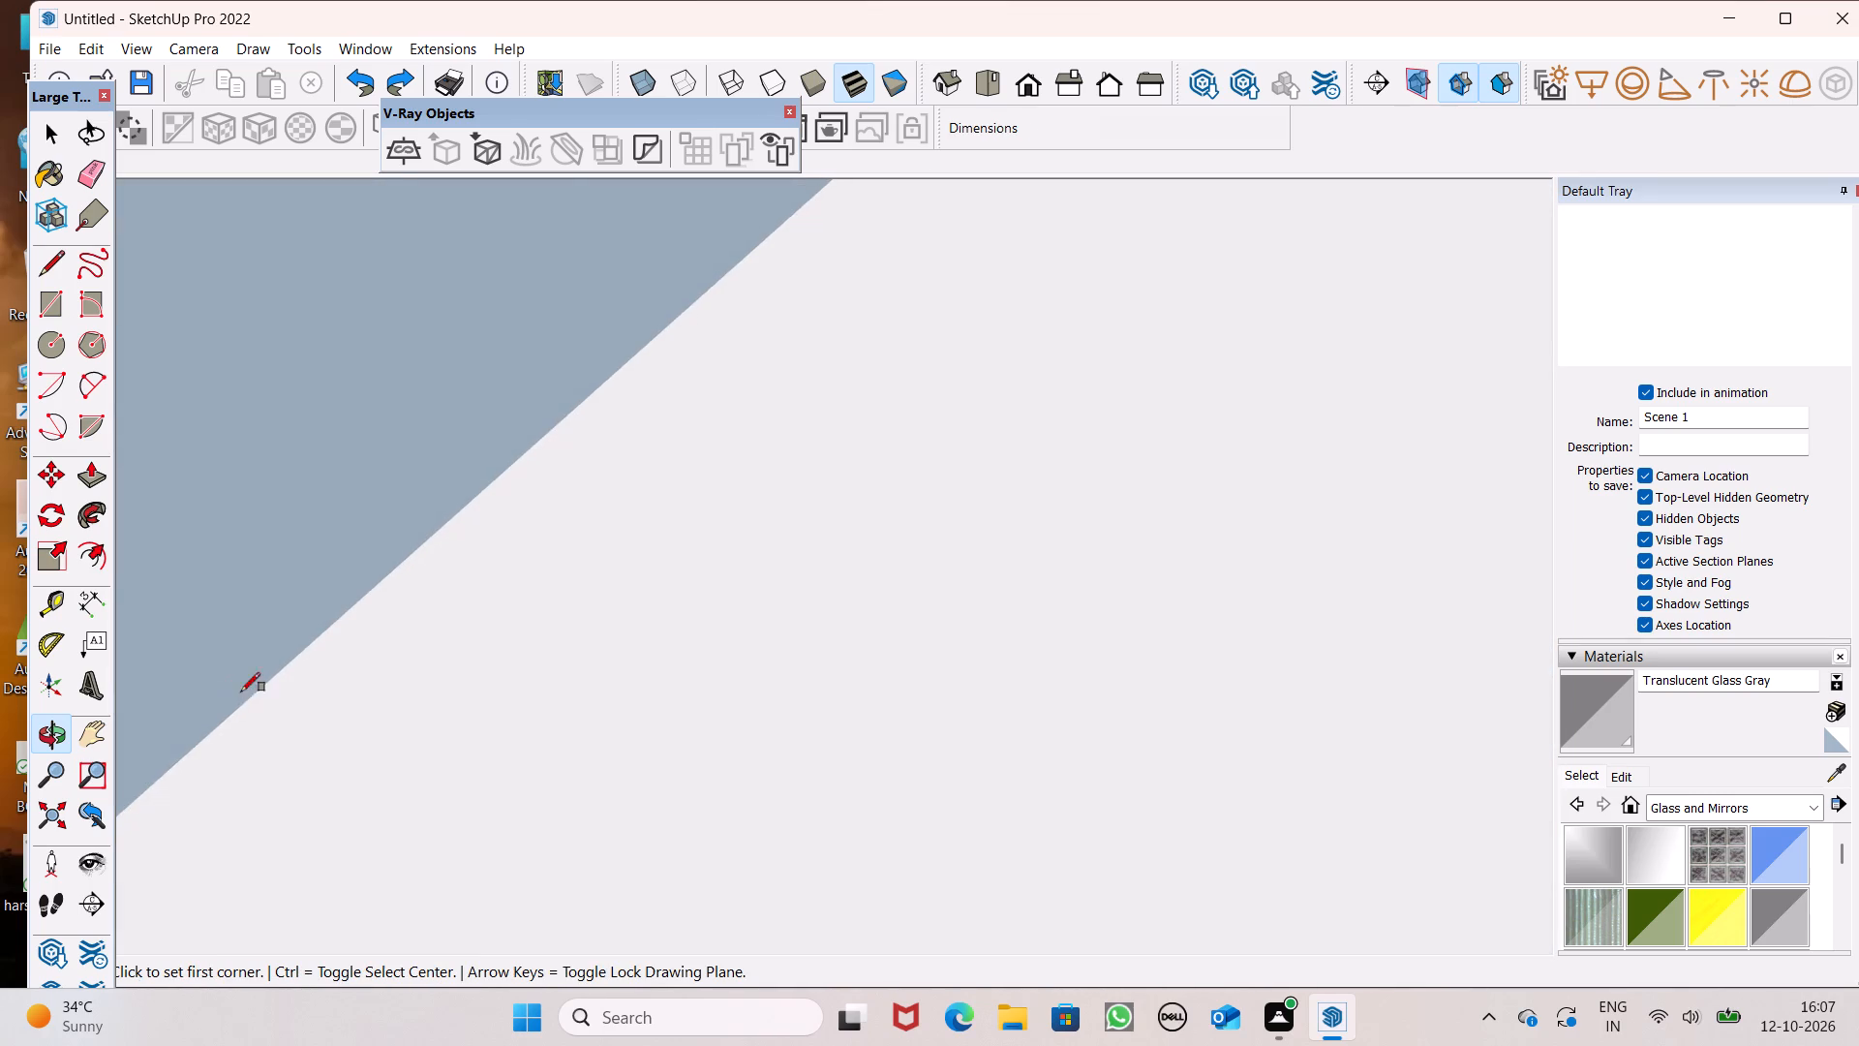
middle_drag(241, 692, 242, 692)
scroll(577, 509, down, 4)
scroll(660, 512, down, 10)
scroll(807, 562, down, 6)
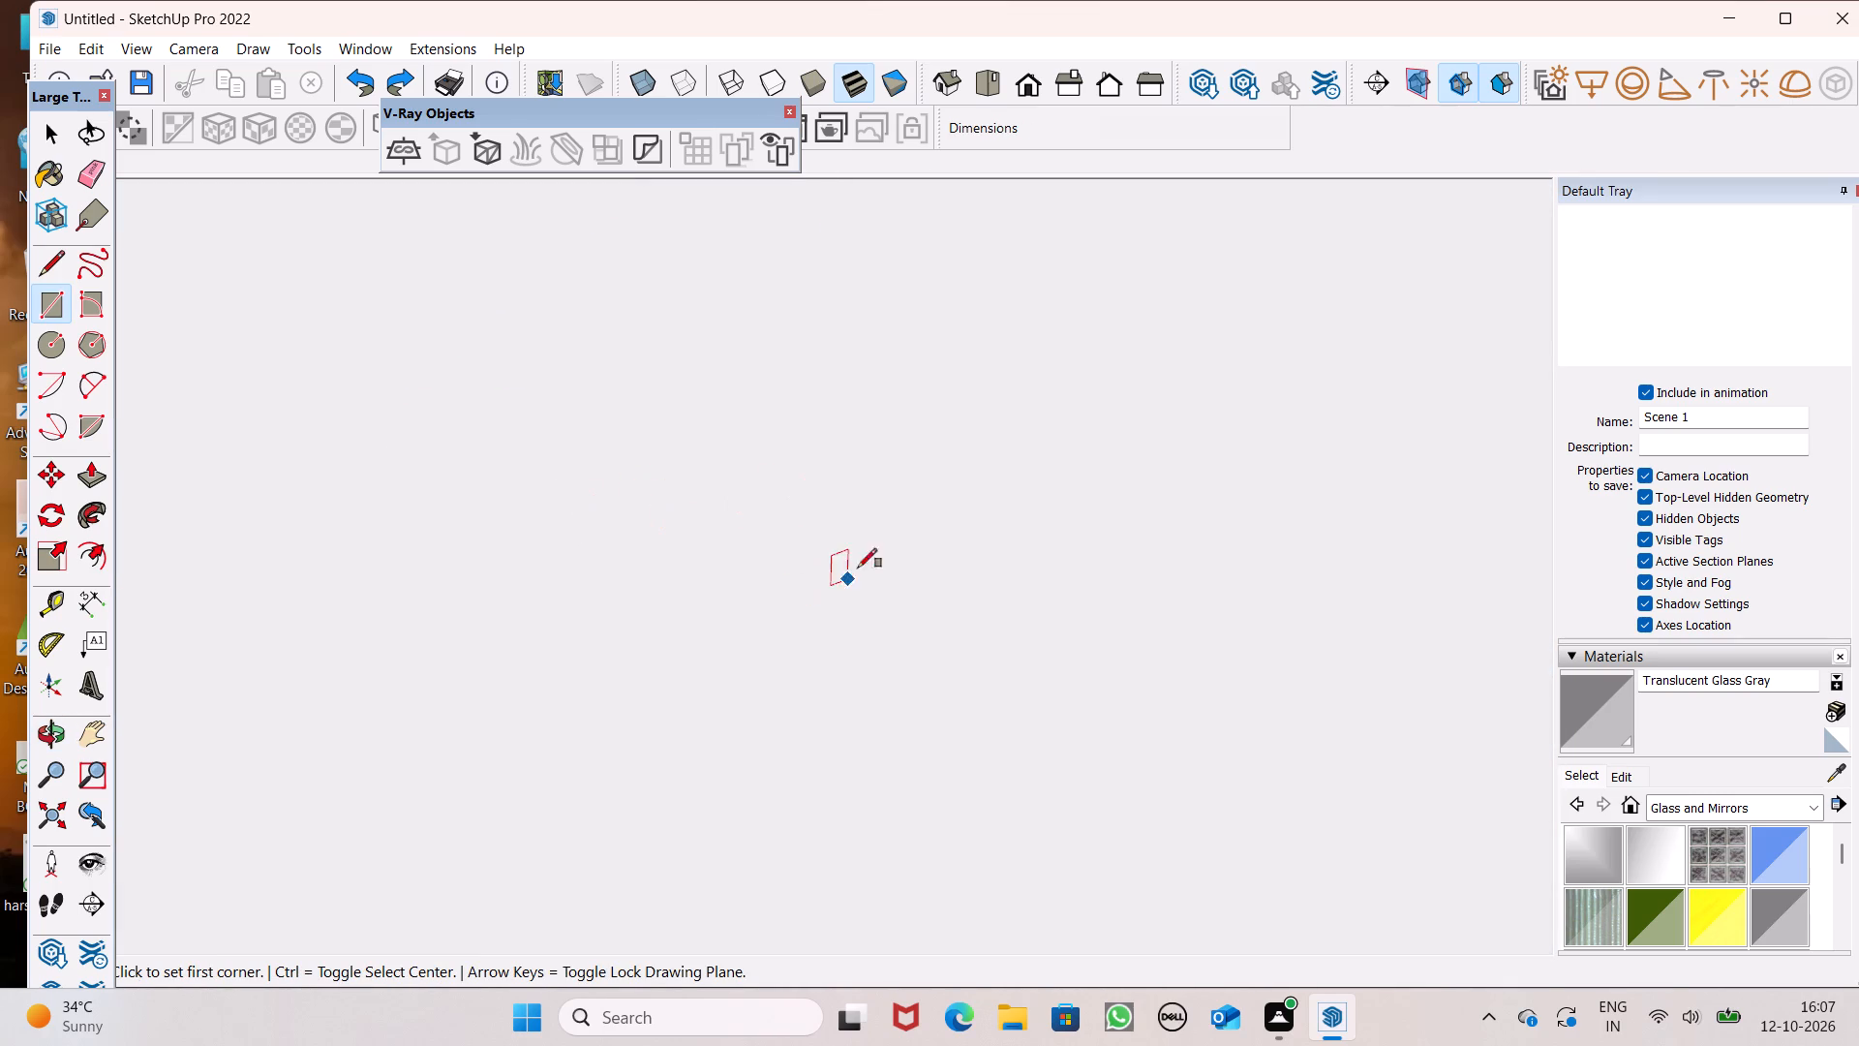
scroll(880, 552, down, 10)
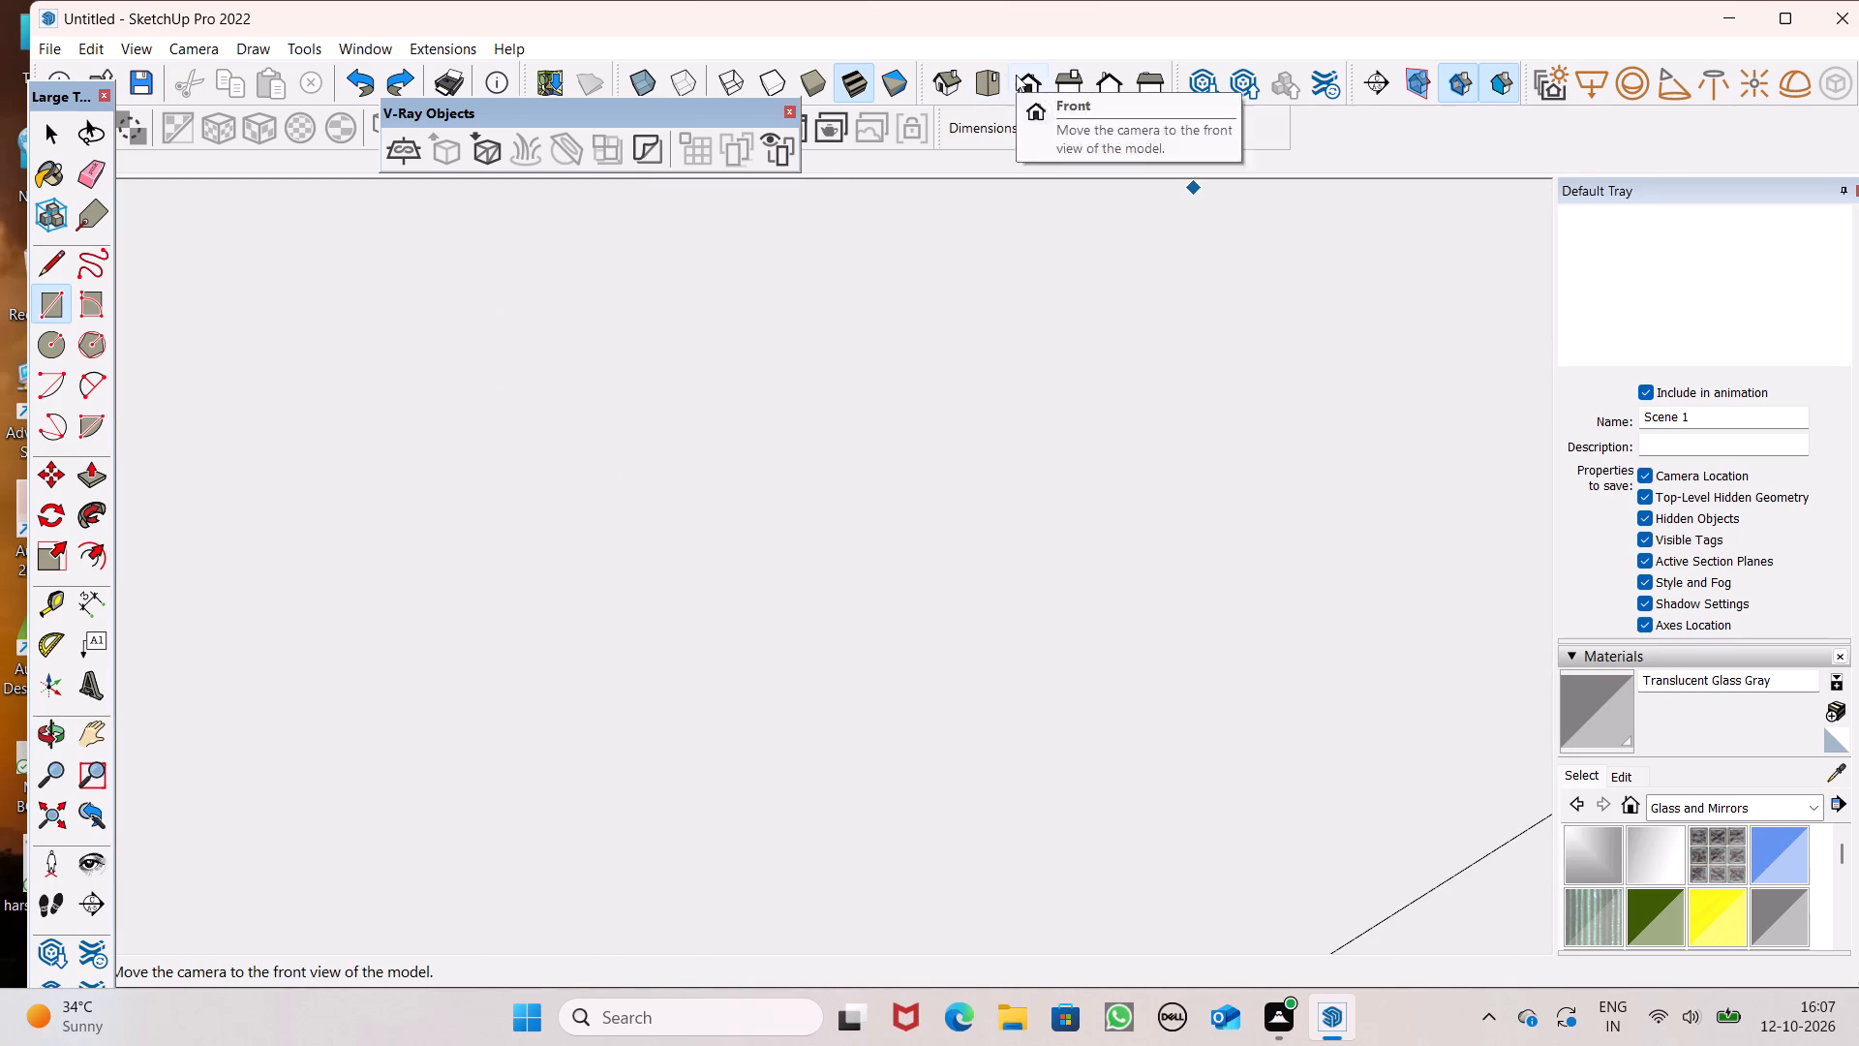
click(1016, 75)
scroll(1141, 417, down, 7)
scroll(1101, 534, down, 2)
scroll(1089, 540, up, 1)
scroll(1089, 540, down, 1)
scroll(1087, 542, up, 1)
scroll(1085, 544, down, 1)
Erase the leftover rectangular outline overlapping the tall window on the glass-painted inner wall.
middle_drag(1071, 544, 0, 730)
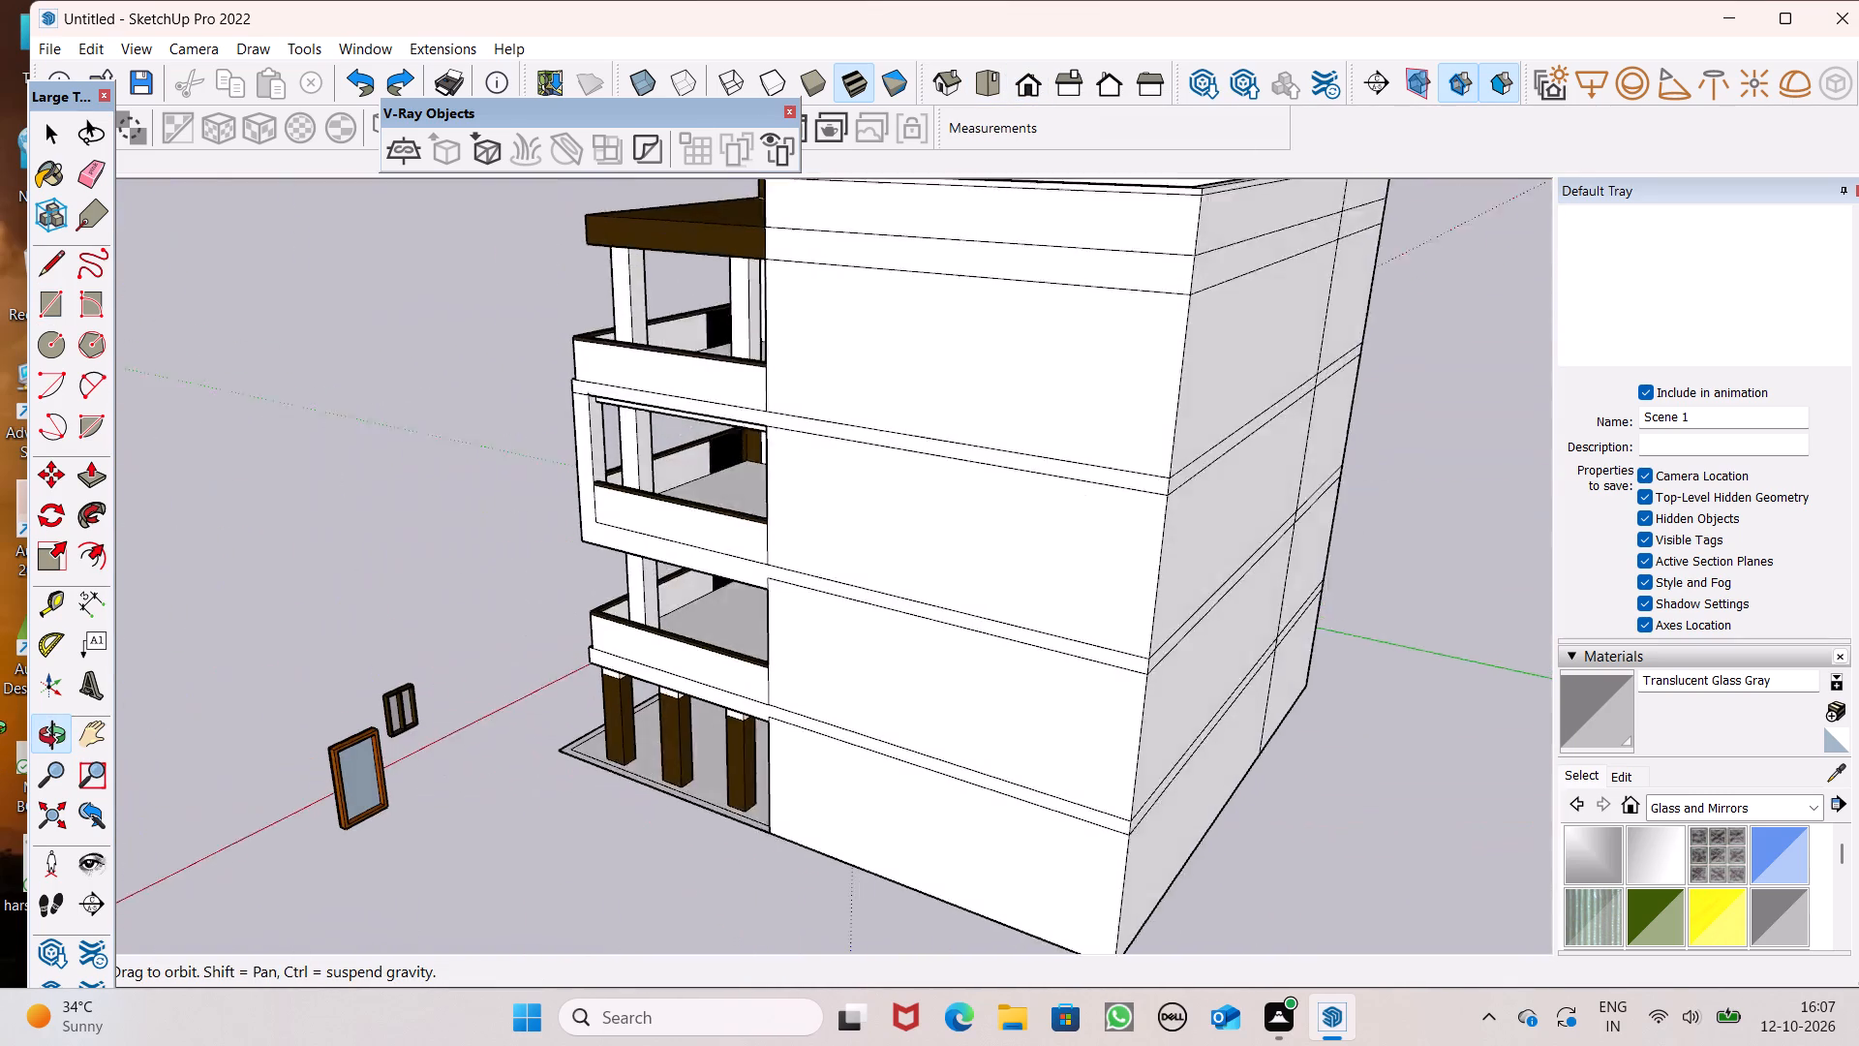
middle_drag(0, 730, 28, 656)
middle_drag(1294, 108, 346, 919)
scroll(293, 1031, up, 1)
scroll(1494, 486, down, 5)
middle_drag(1450, 523, 693, 989)
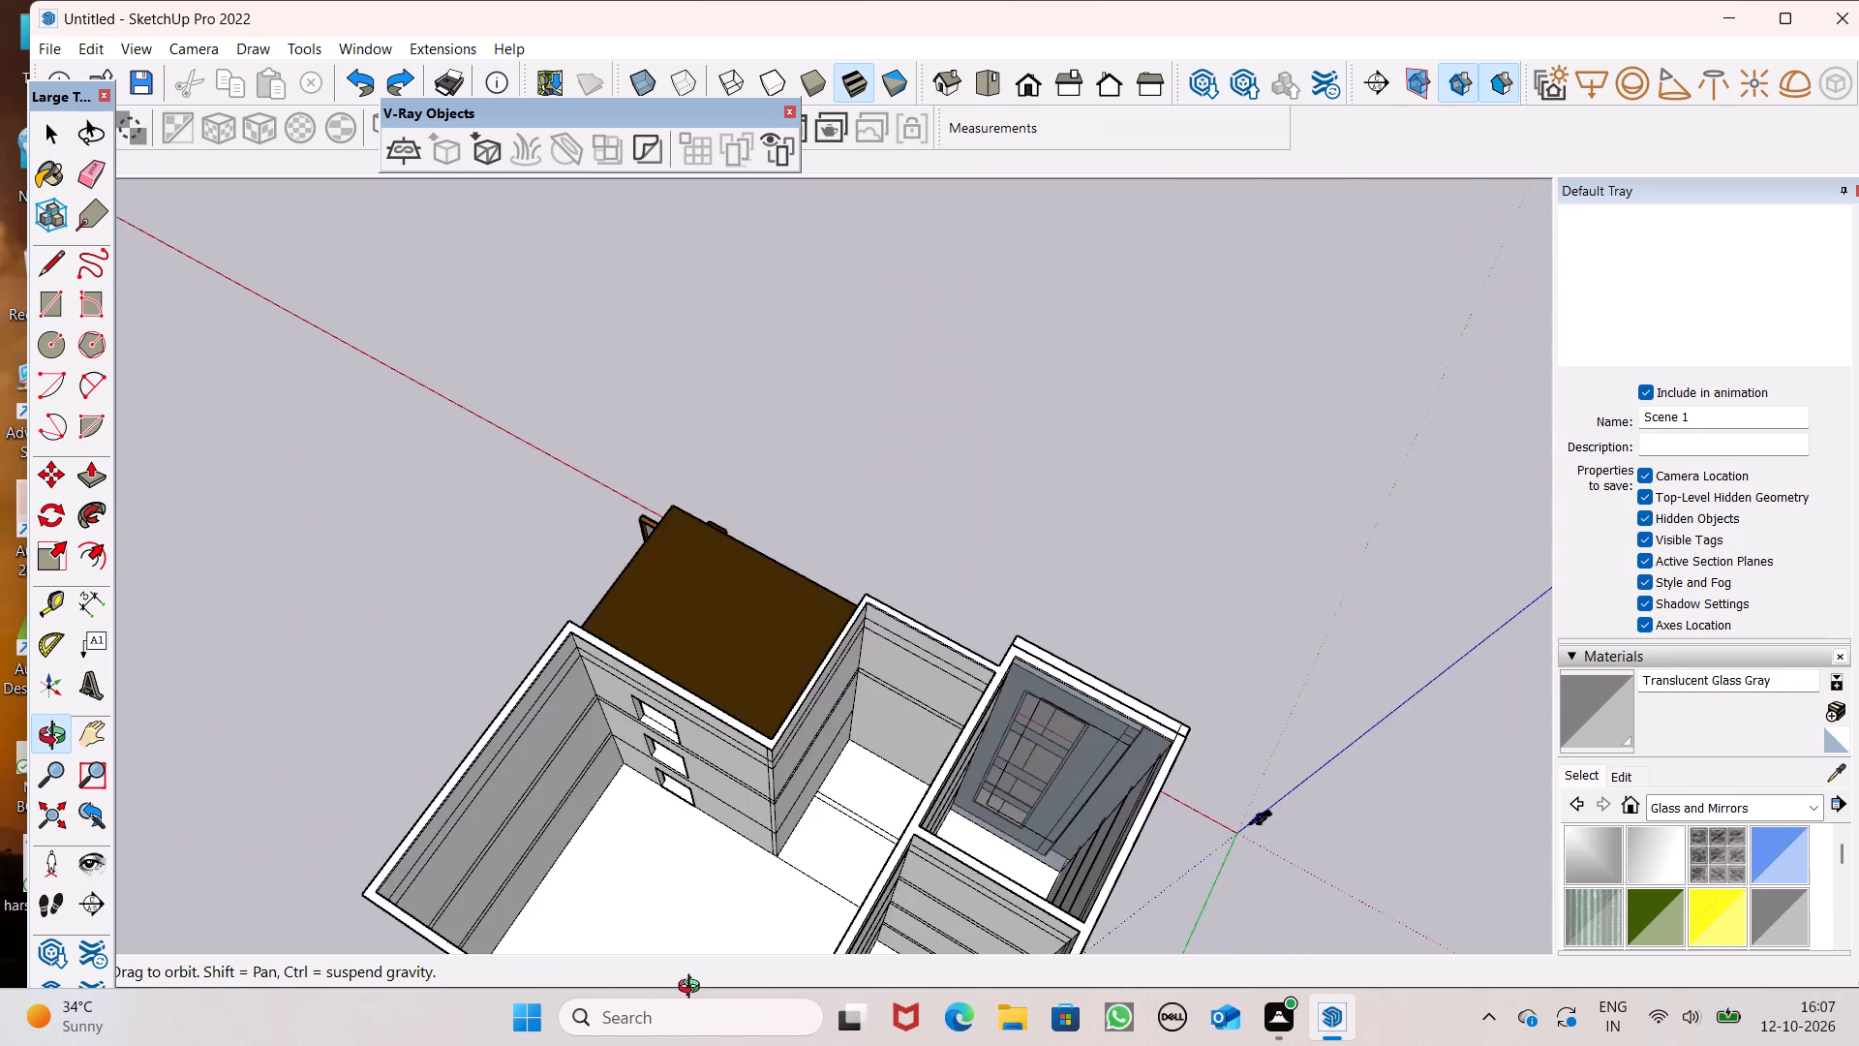
middle_drag(693, 989, 763, 919)
scroll(769, 916, up, 1)
scroll(1278, 744, up, 6)
scroll(1212, 633, up, 6)
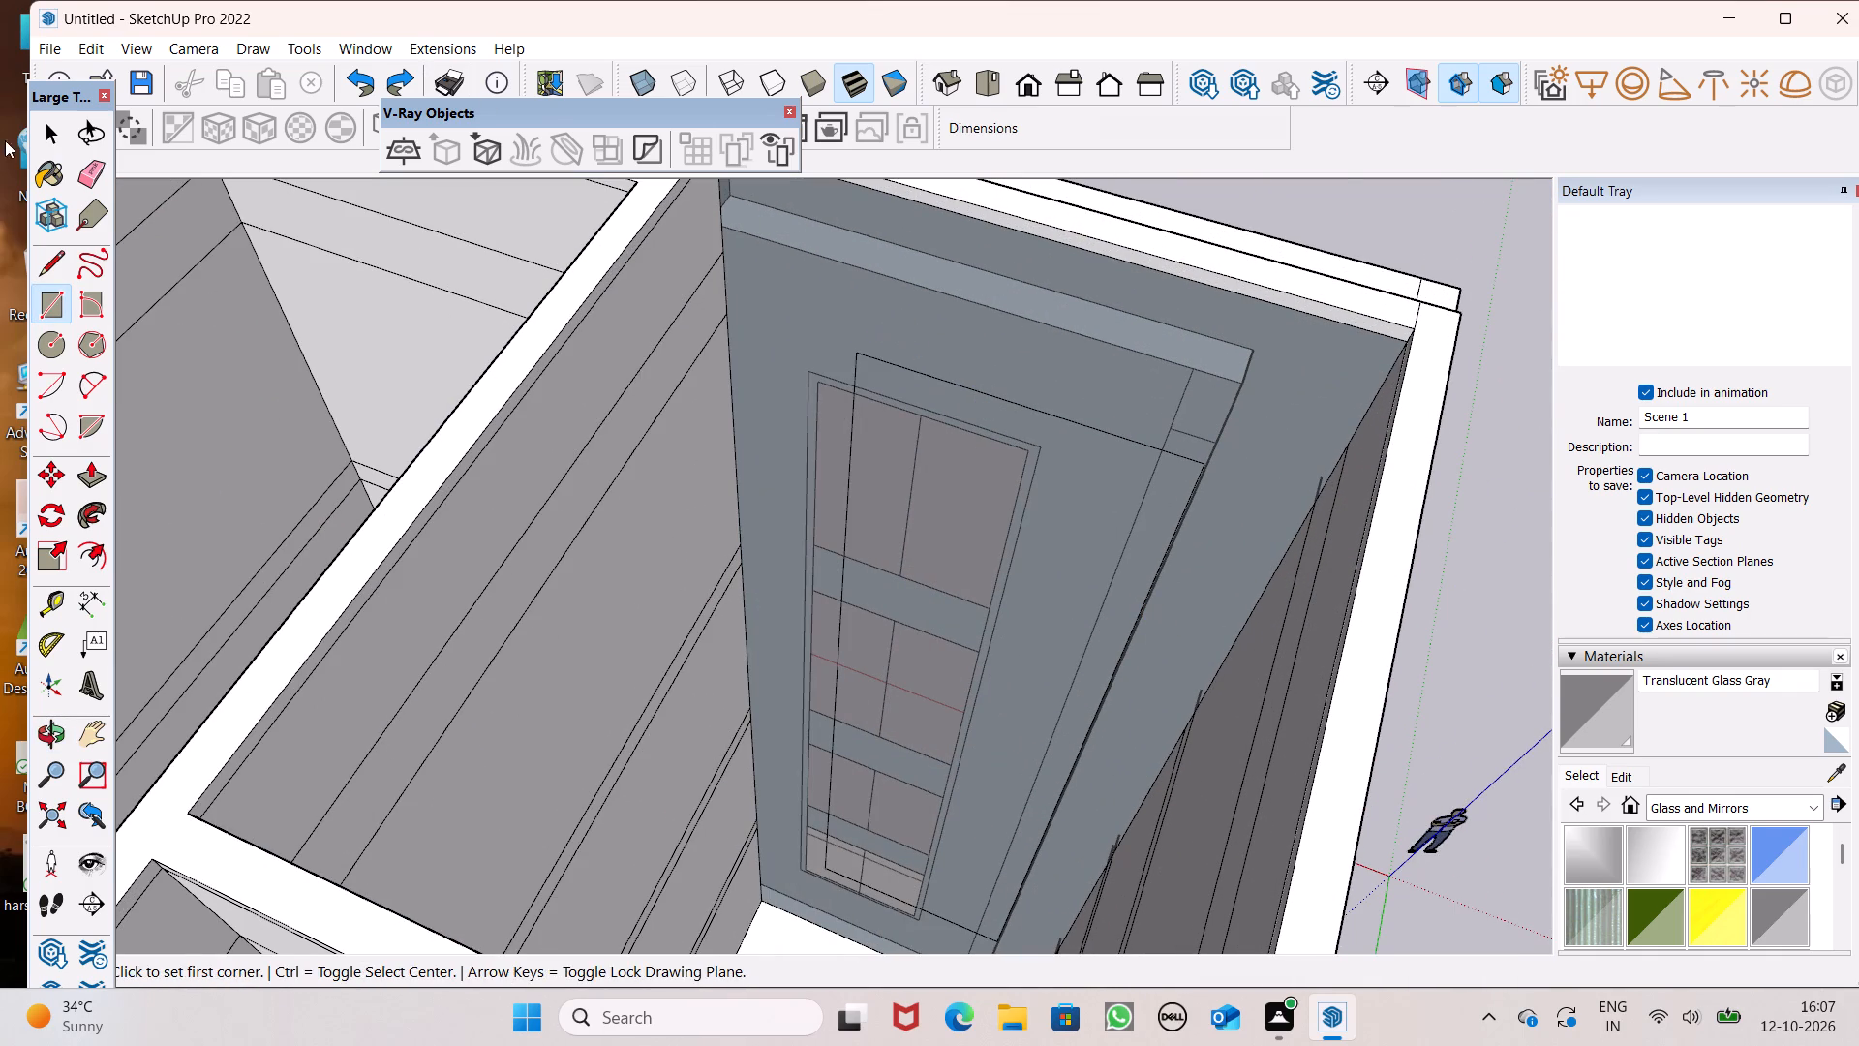
click(82, 165)
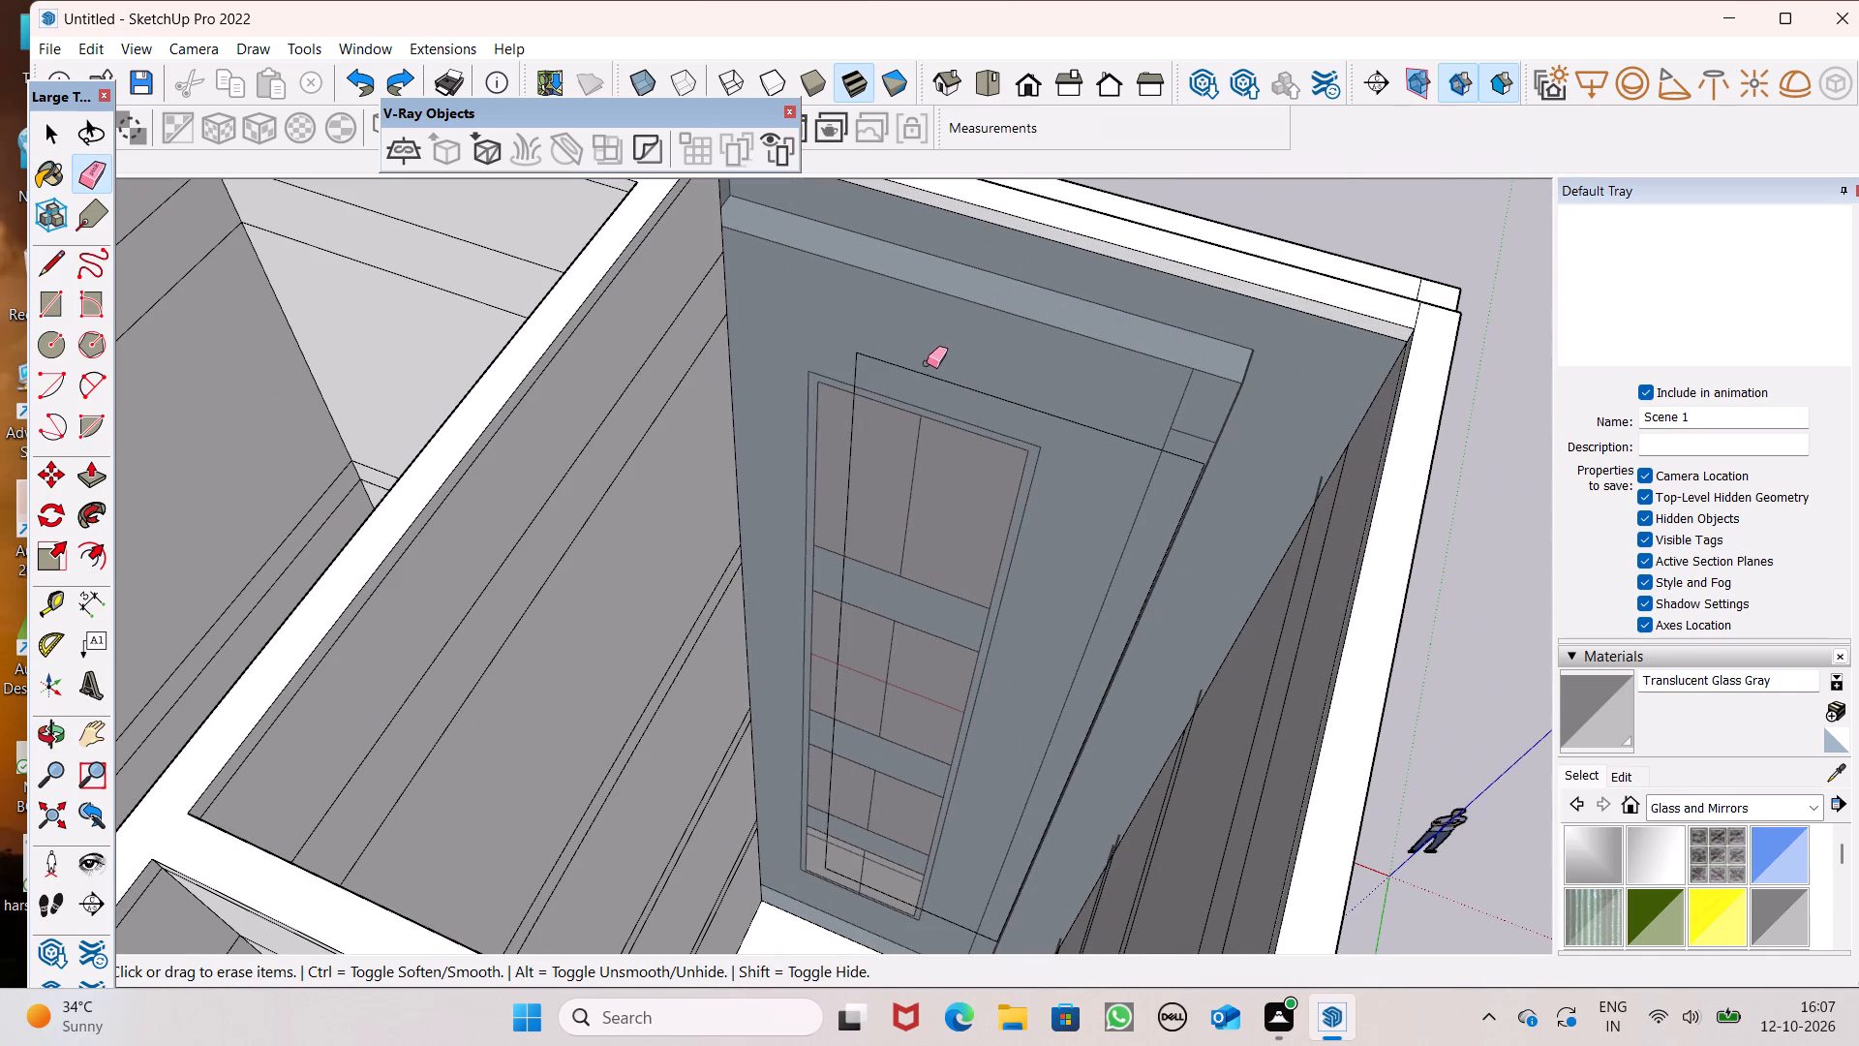
click(940, 382)
click(862, 370)
click(856, 365)
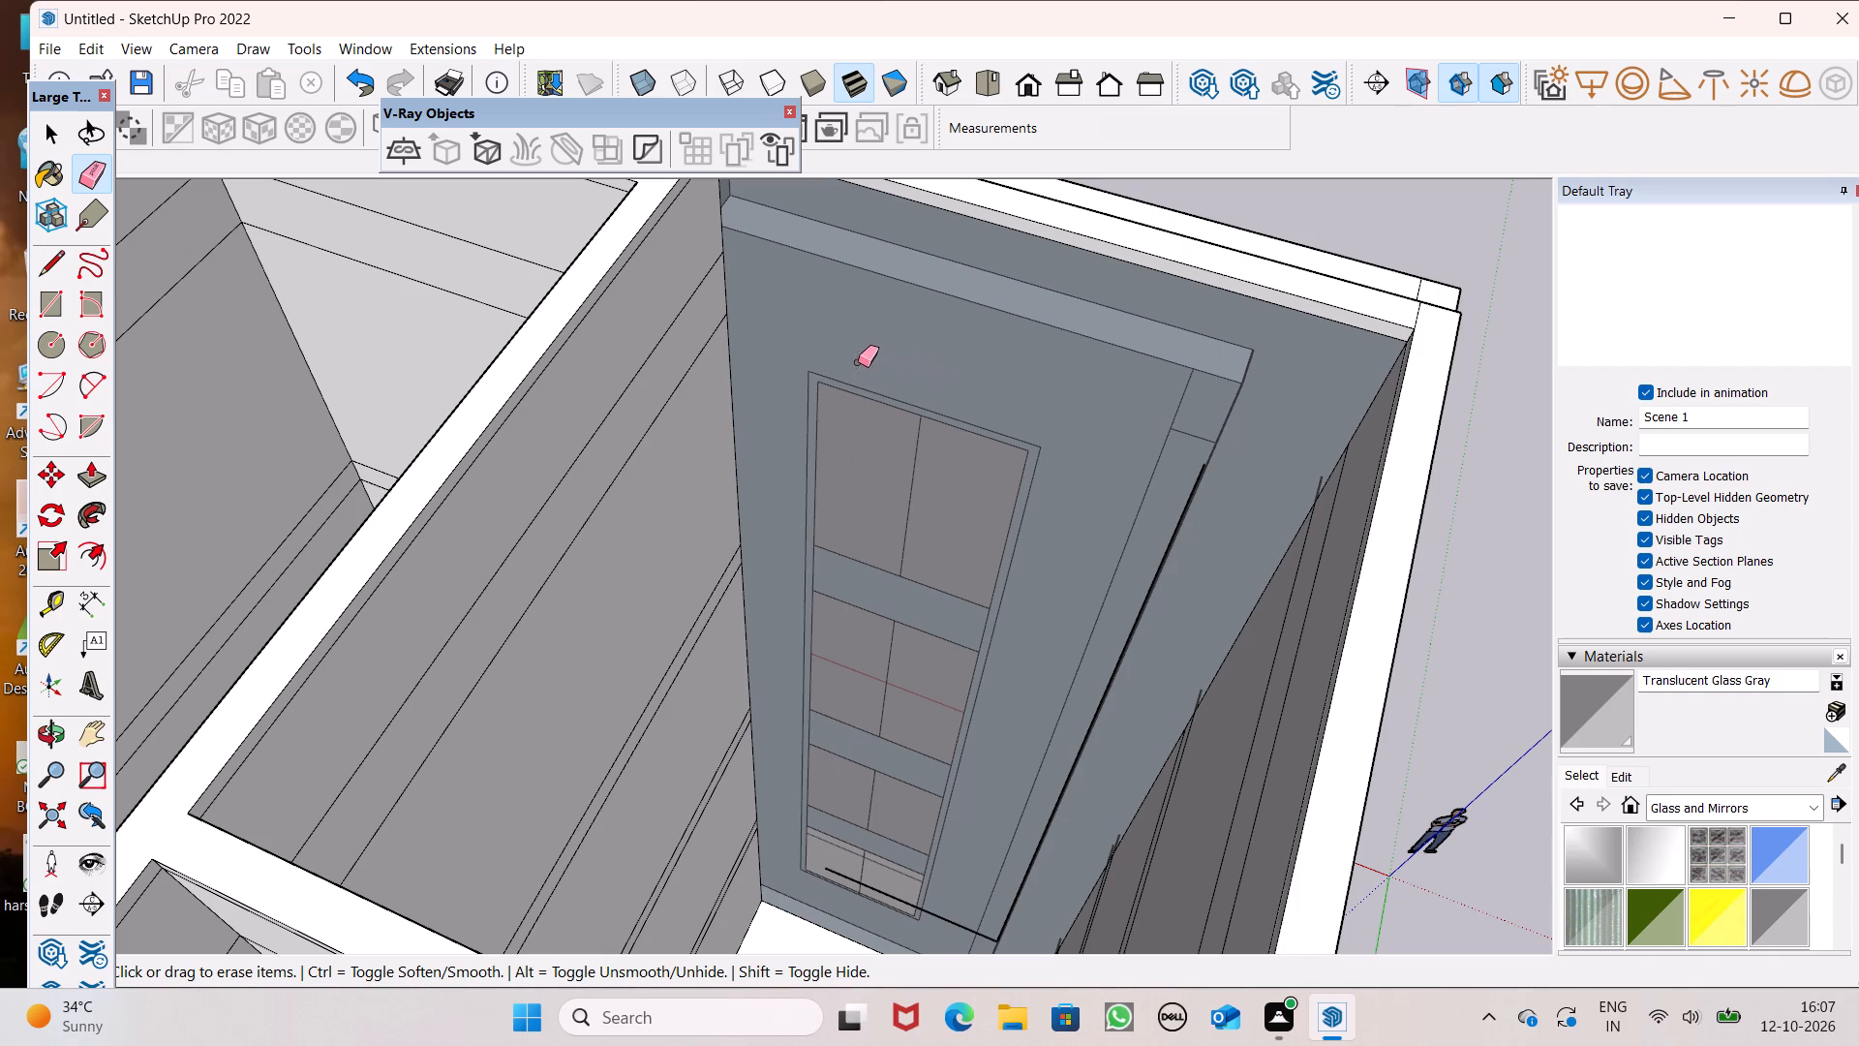
drag(1175, 501, 1183, 509)
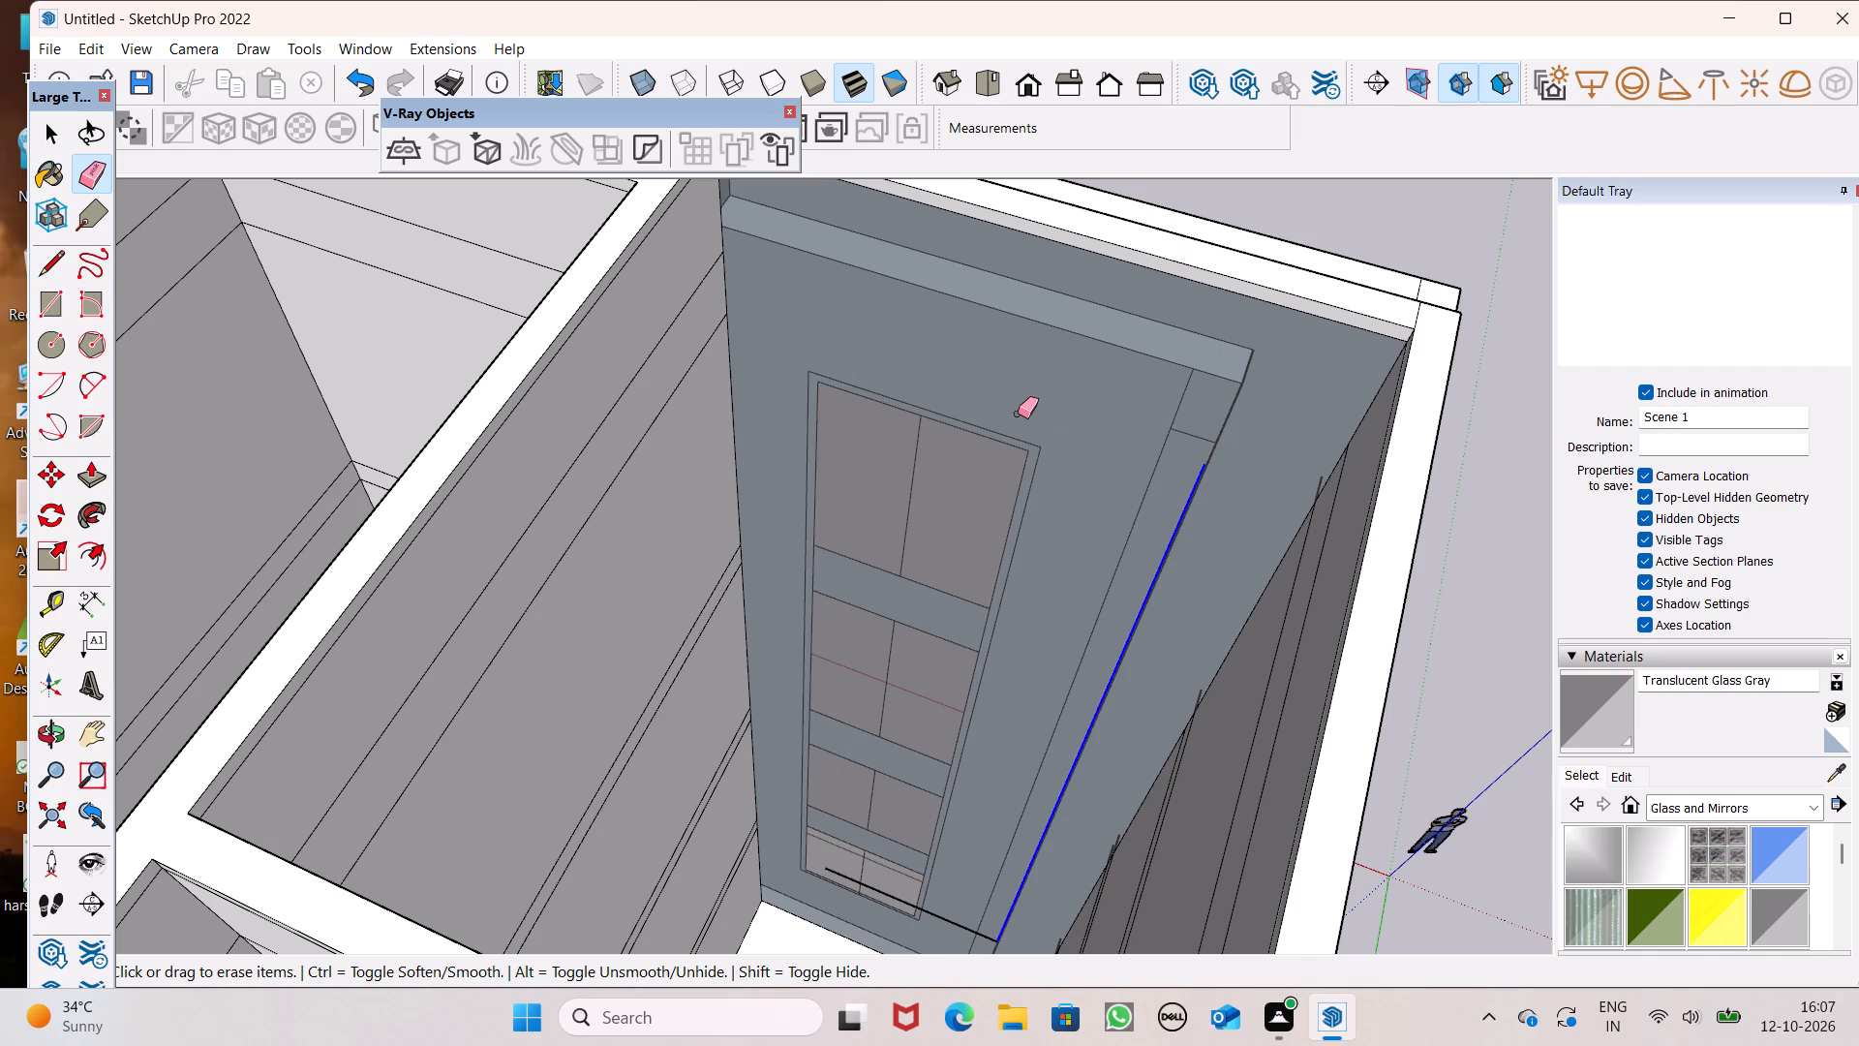
click(960, 928)
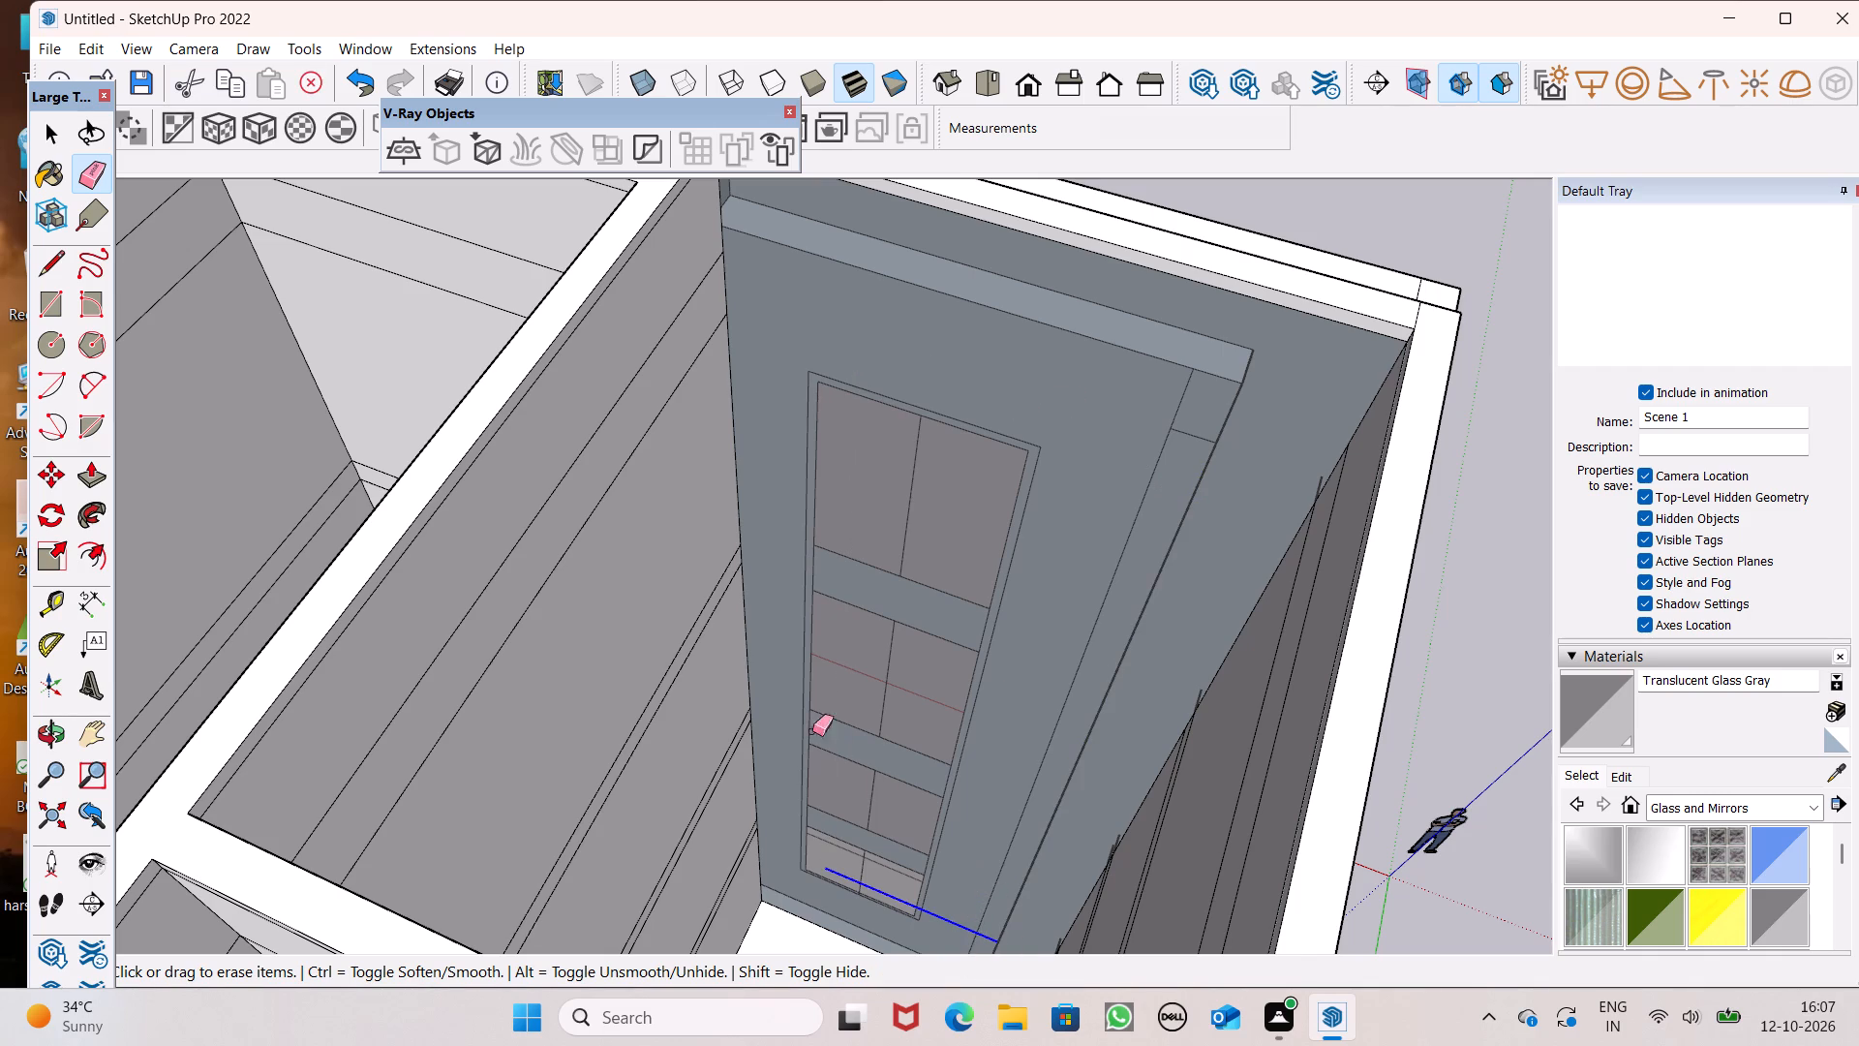
Draw a rectangle about 34' 7" by 5' 9" on the inner wall around the tall window opening.
click(55, 312)
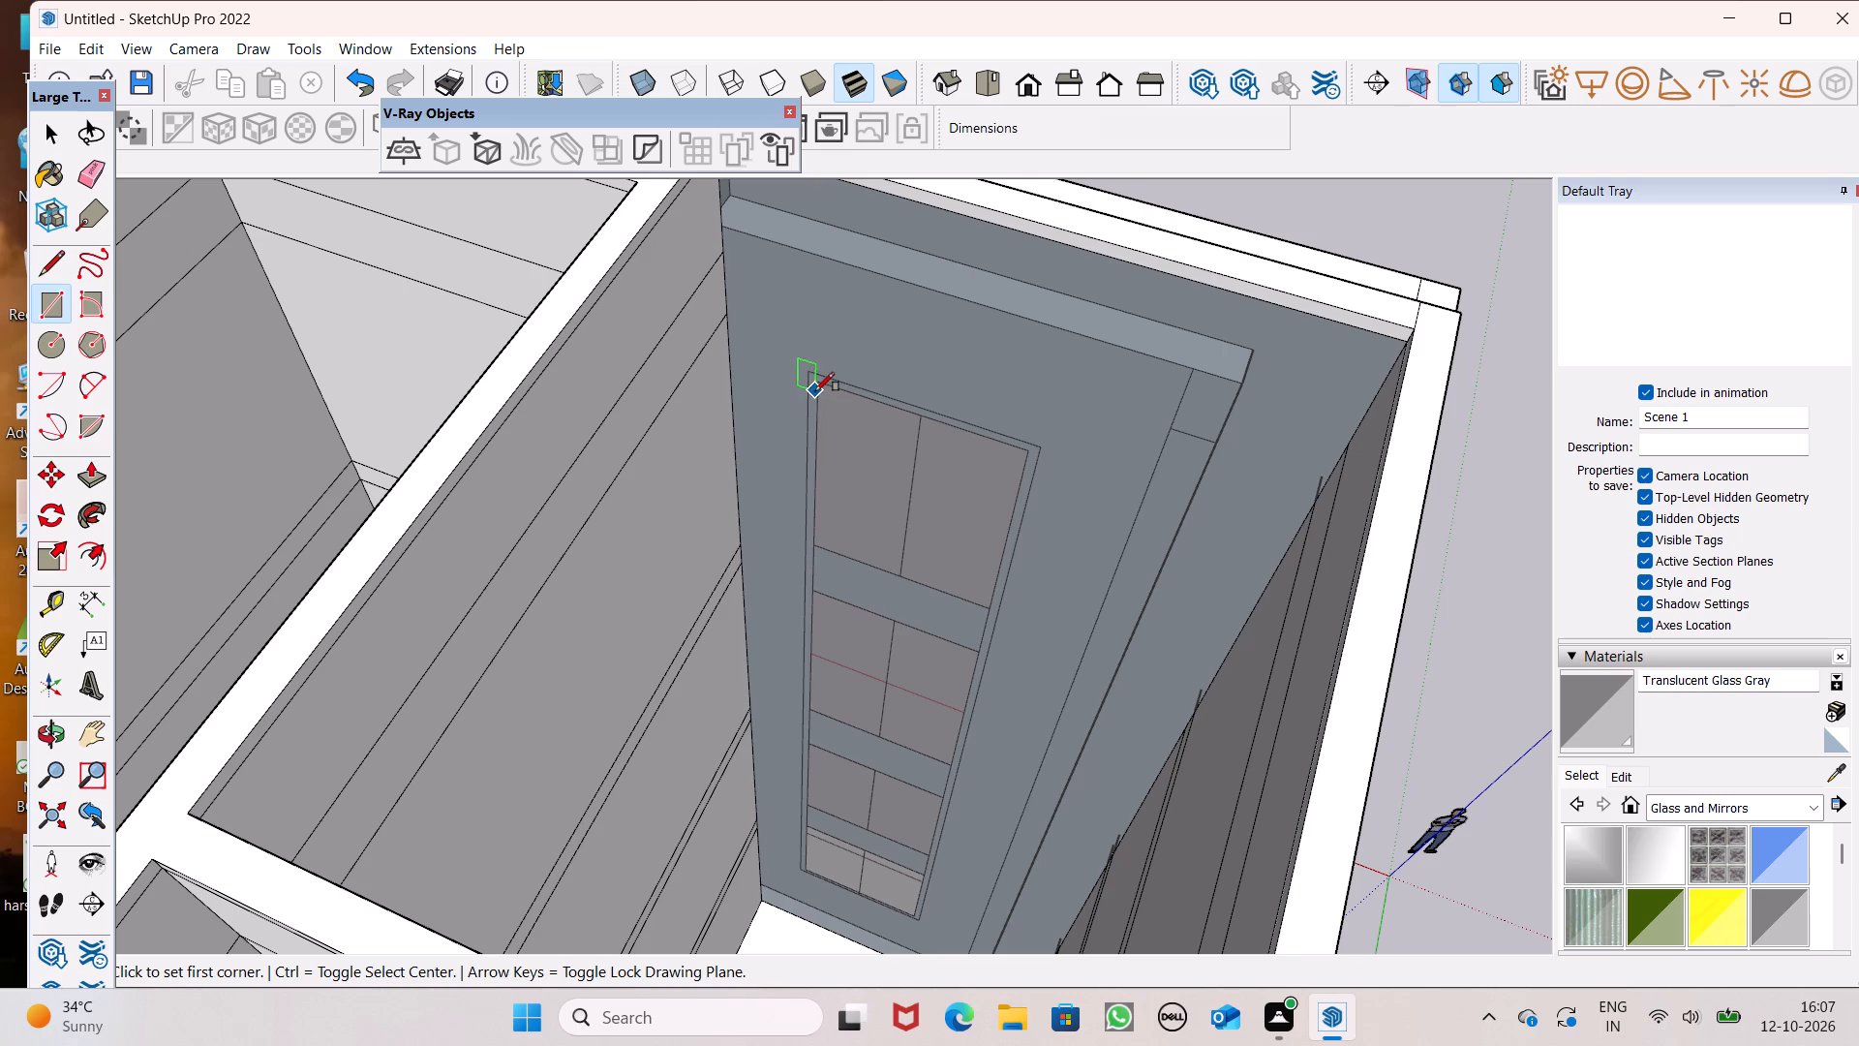
click(818, 383)
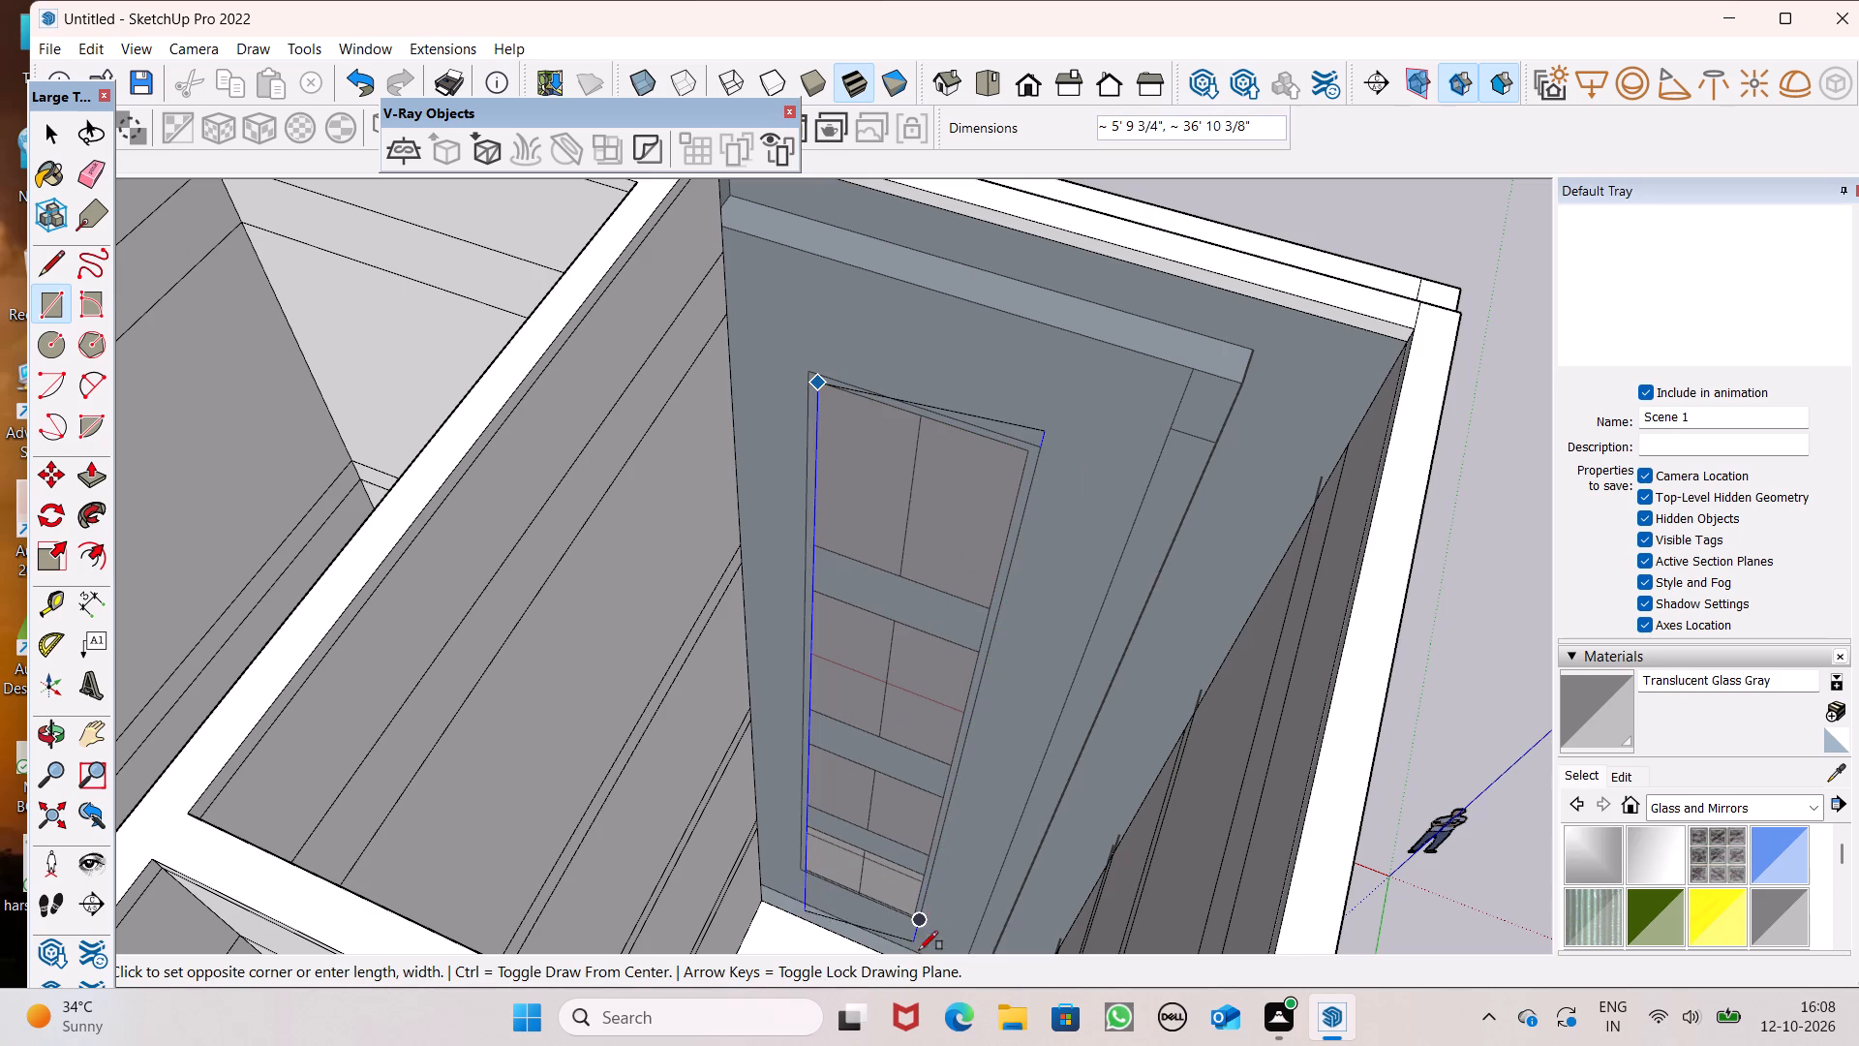
scroll(911, 960, up, 14)
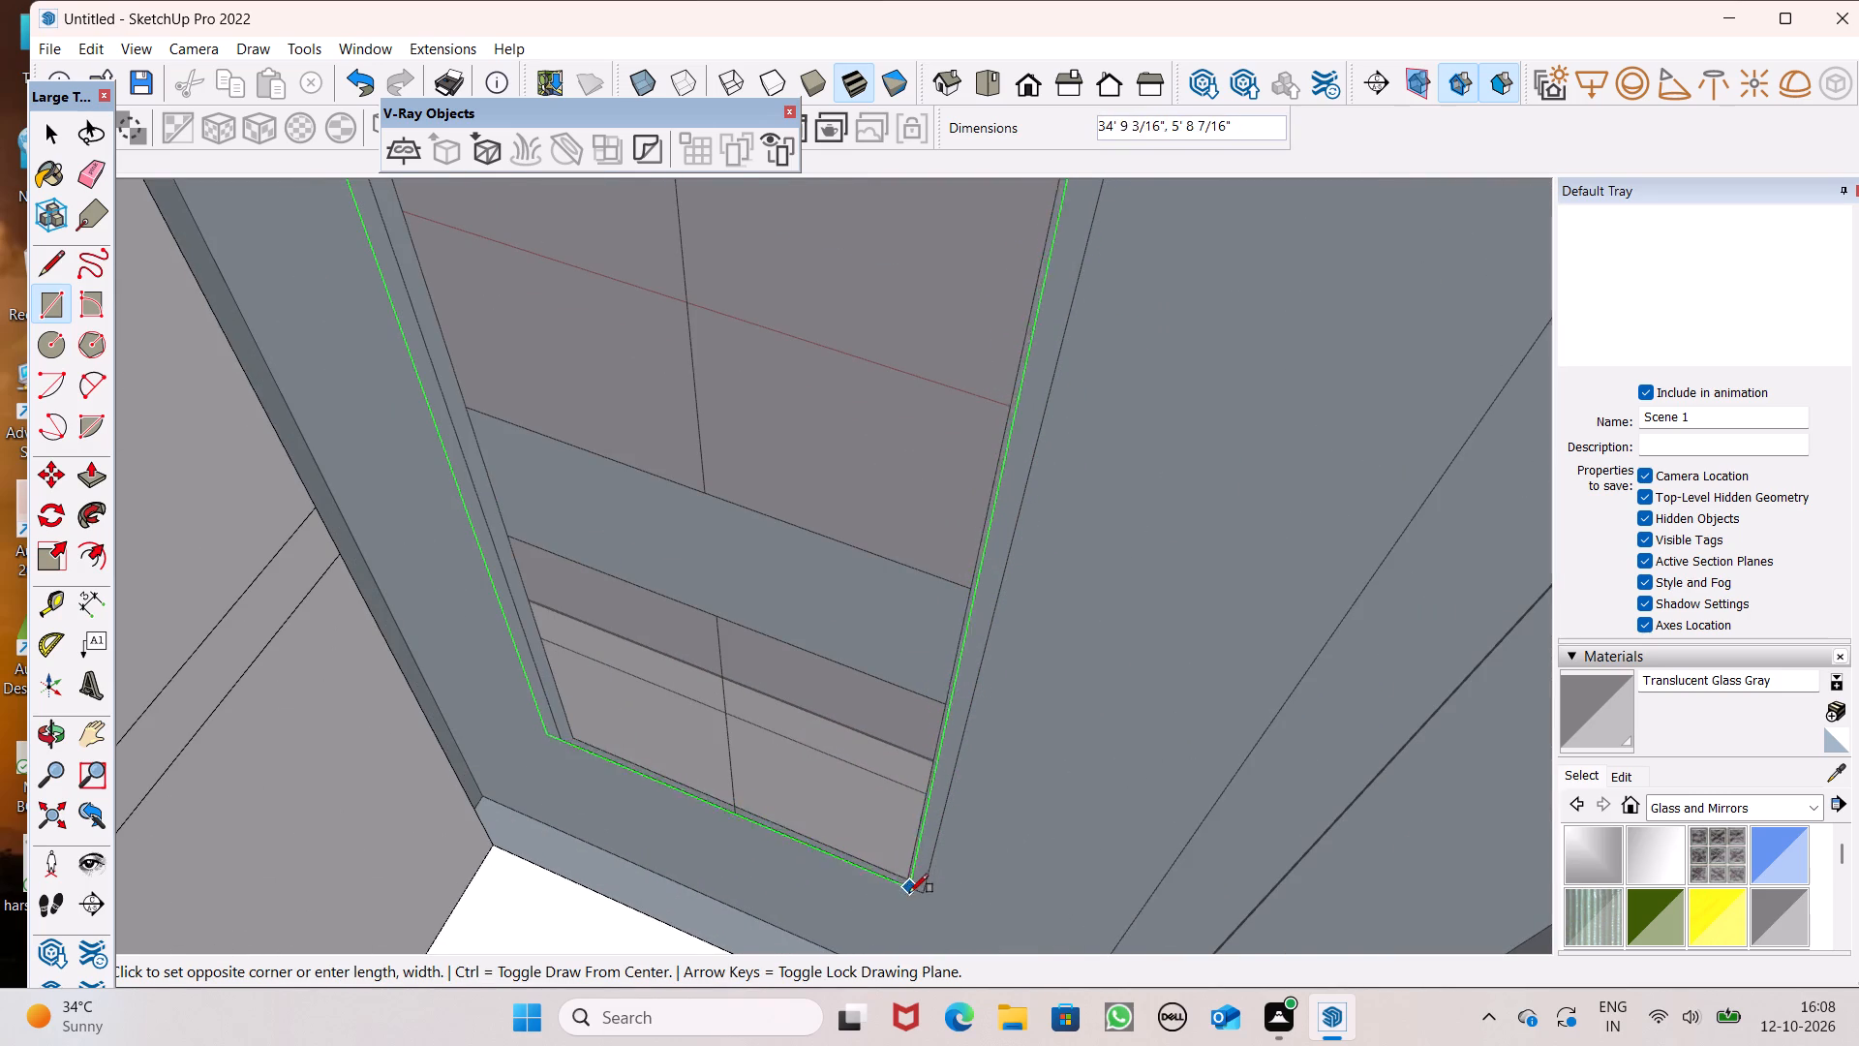
scroll(920, 920, up, 7)
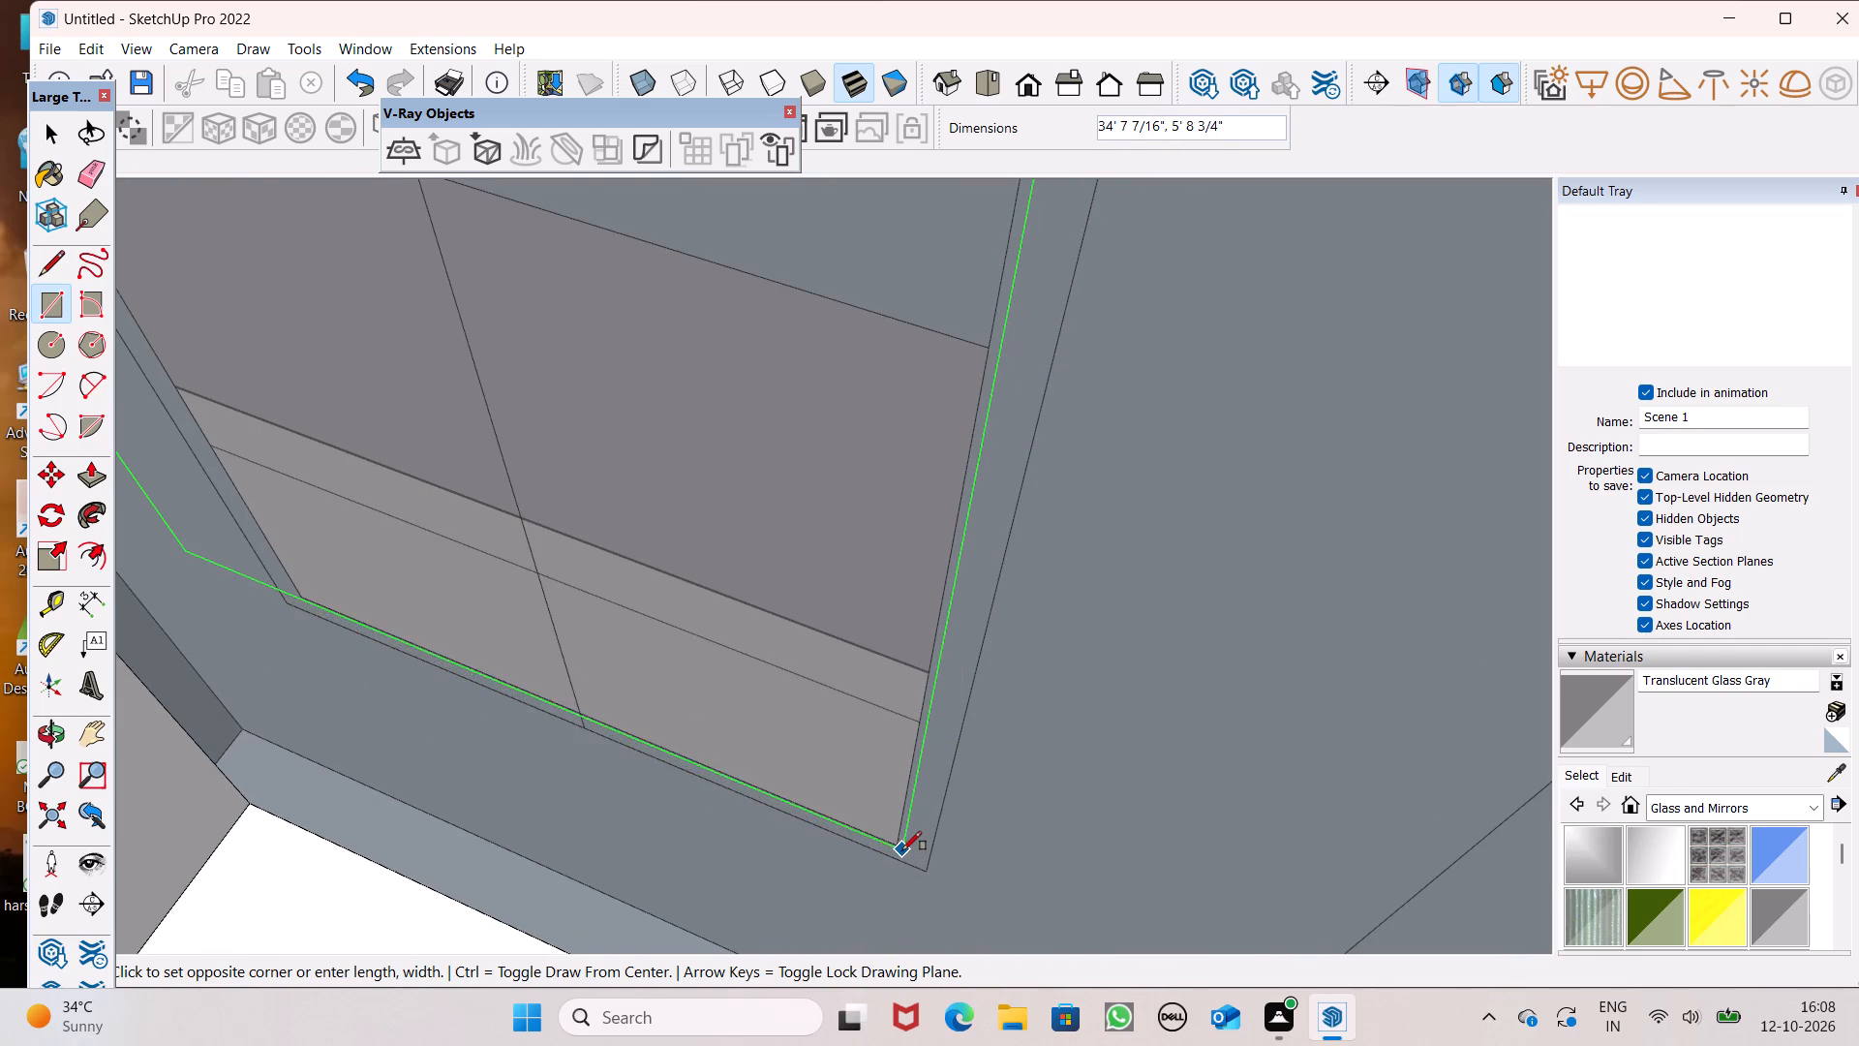
click(902, 848)
Examine the inner wall around the tall window opening and the building from the front.
scroll(1147, 836, down, 12)
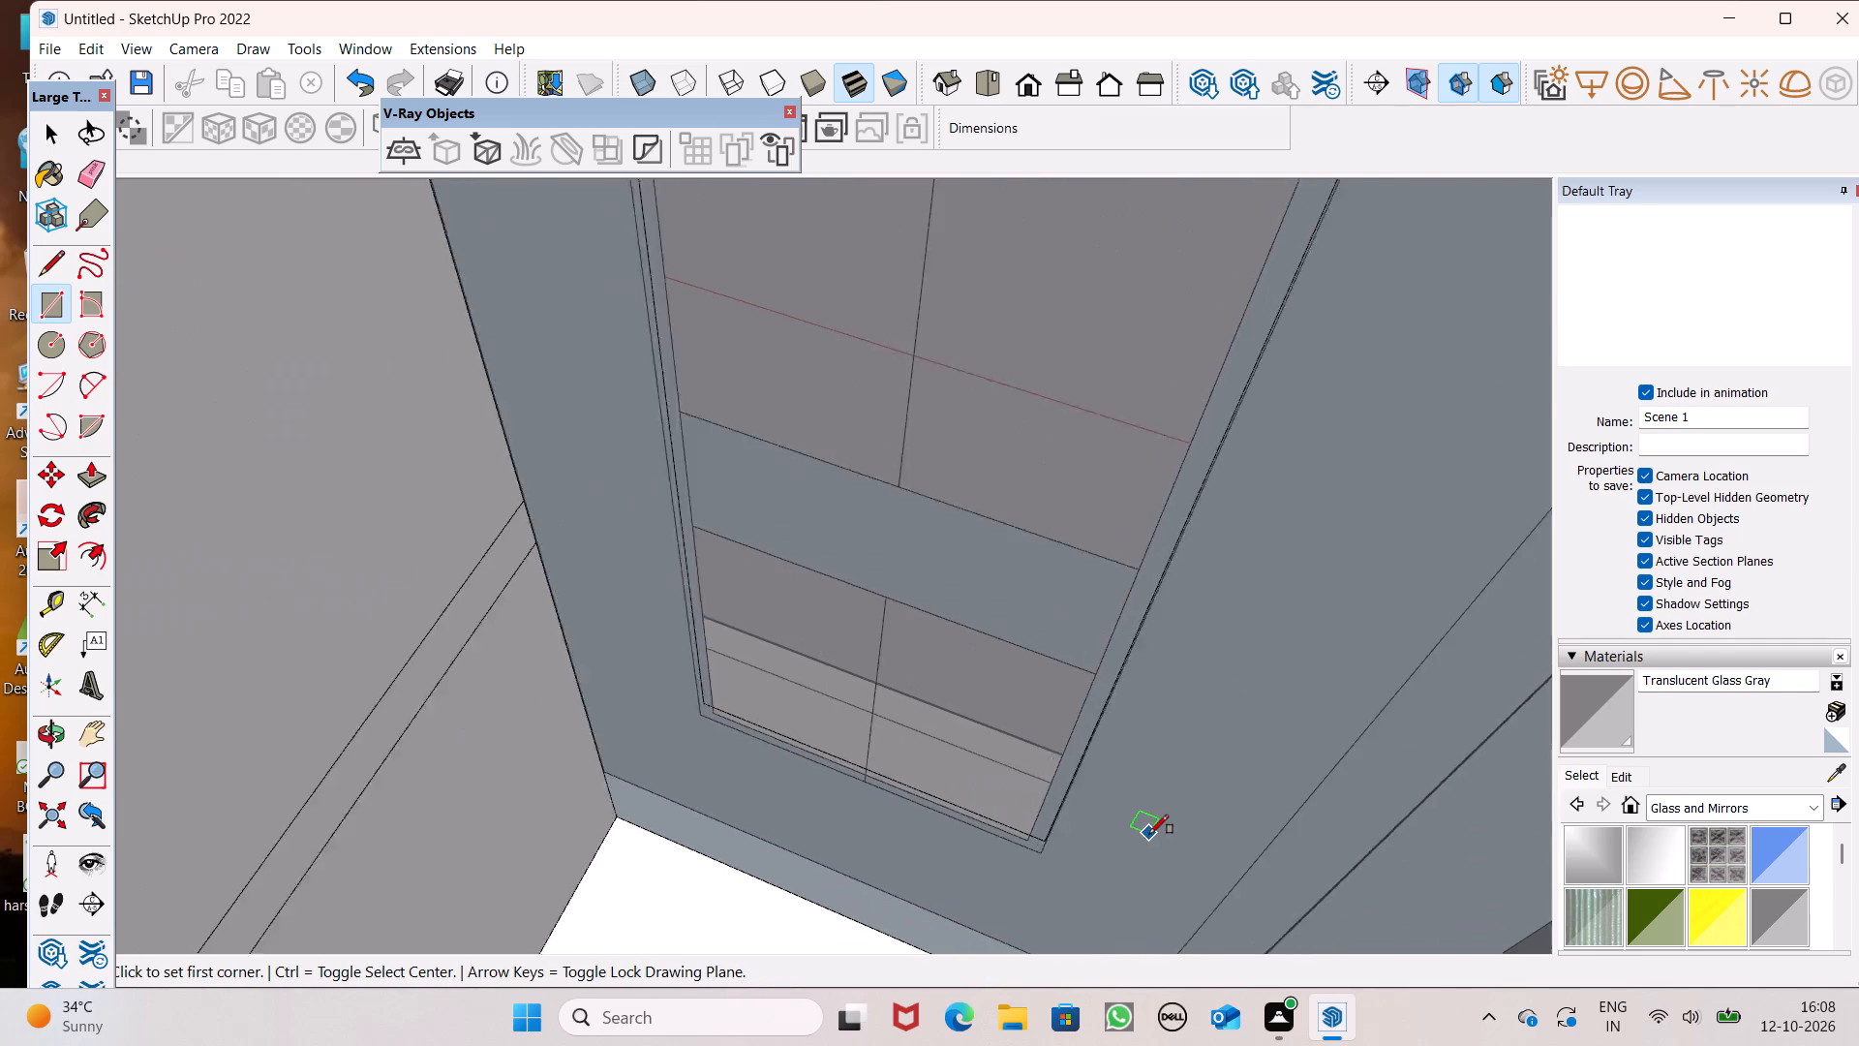
scroll(1149, 834, down, 10)
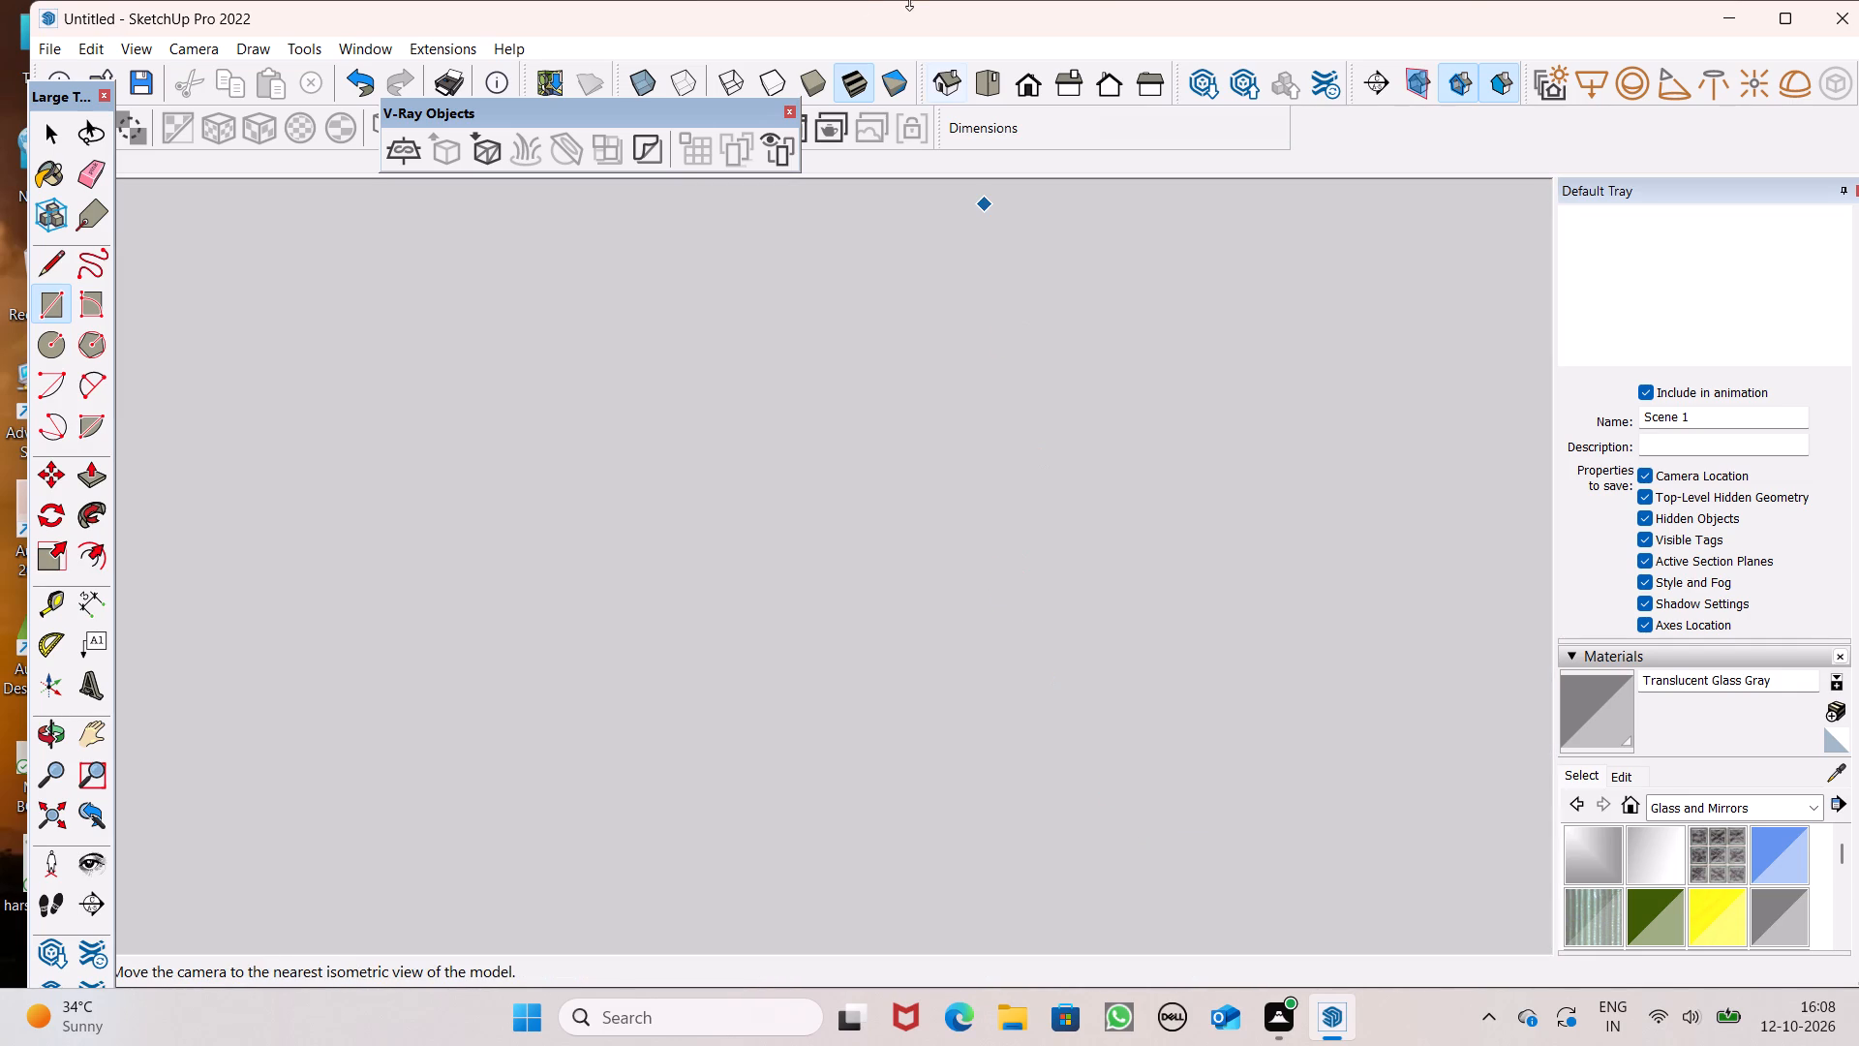
click(1037, 92)
scroll(1074, 207, down, 6)
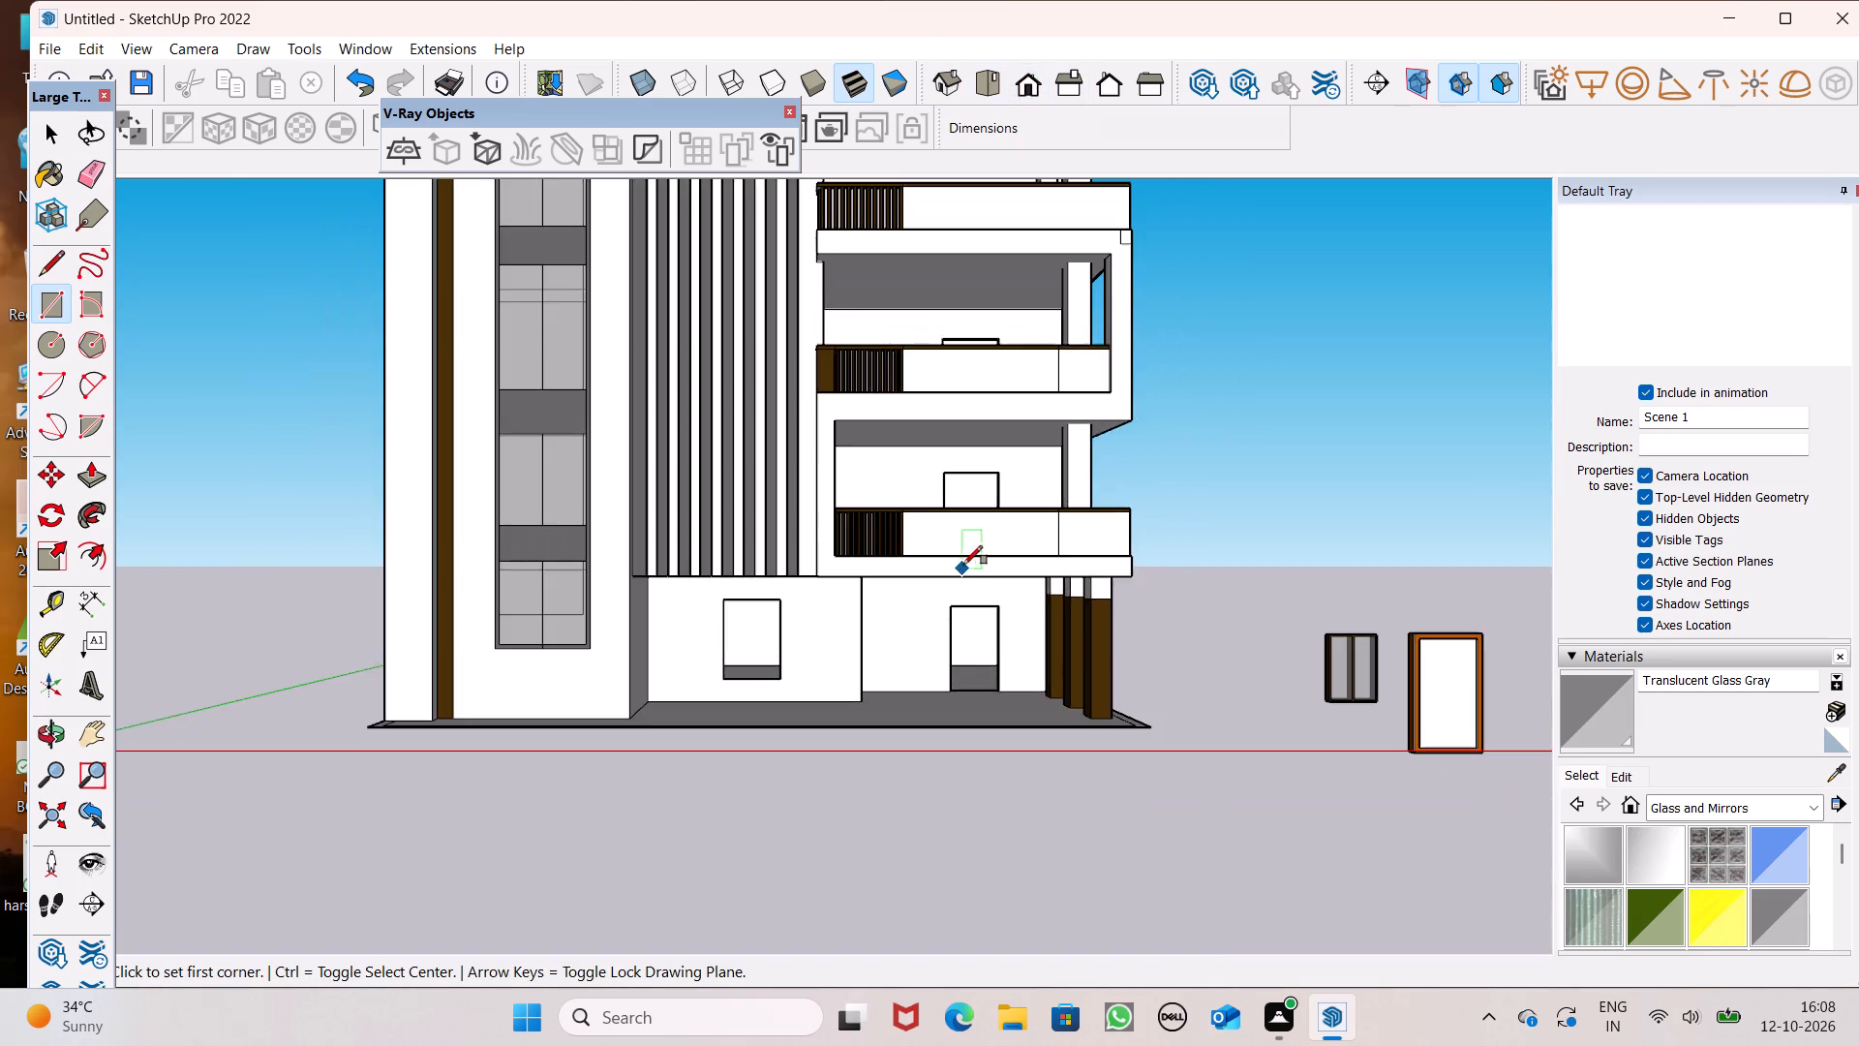
scroll(973, 586, down, 6)
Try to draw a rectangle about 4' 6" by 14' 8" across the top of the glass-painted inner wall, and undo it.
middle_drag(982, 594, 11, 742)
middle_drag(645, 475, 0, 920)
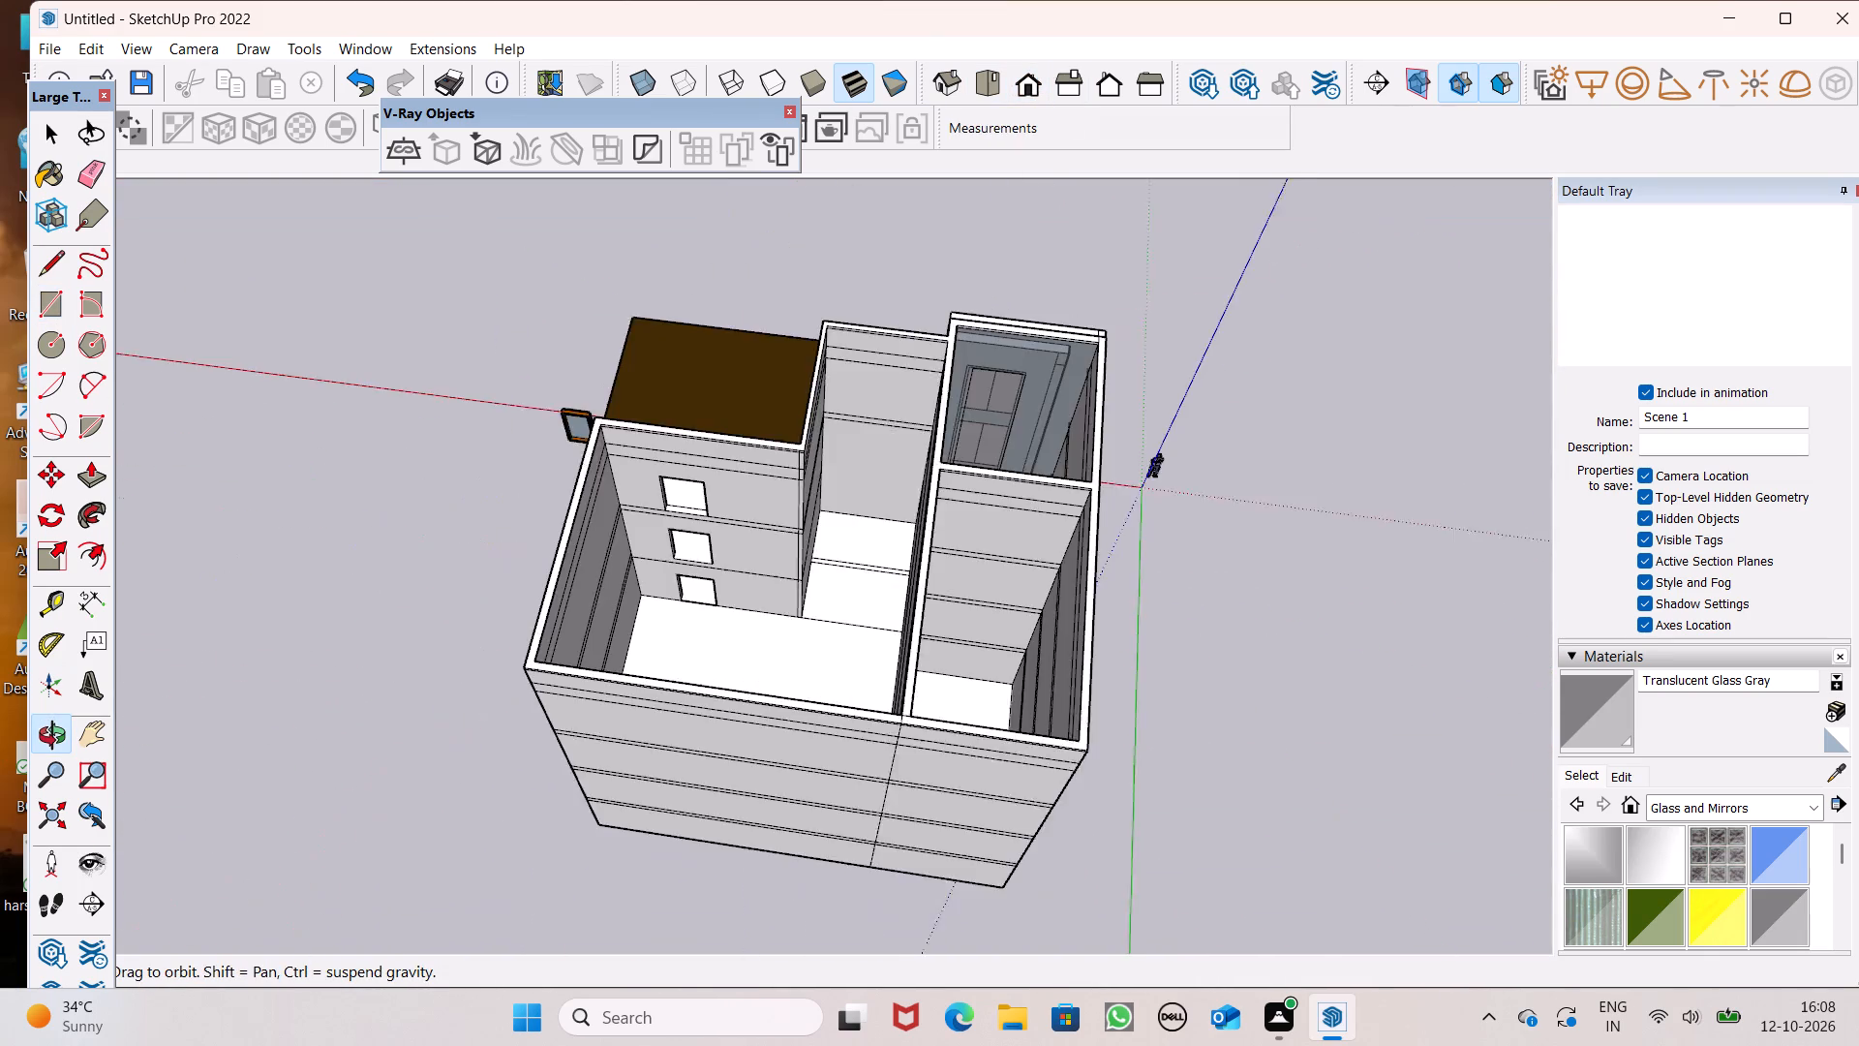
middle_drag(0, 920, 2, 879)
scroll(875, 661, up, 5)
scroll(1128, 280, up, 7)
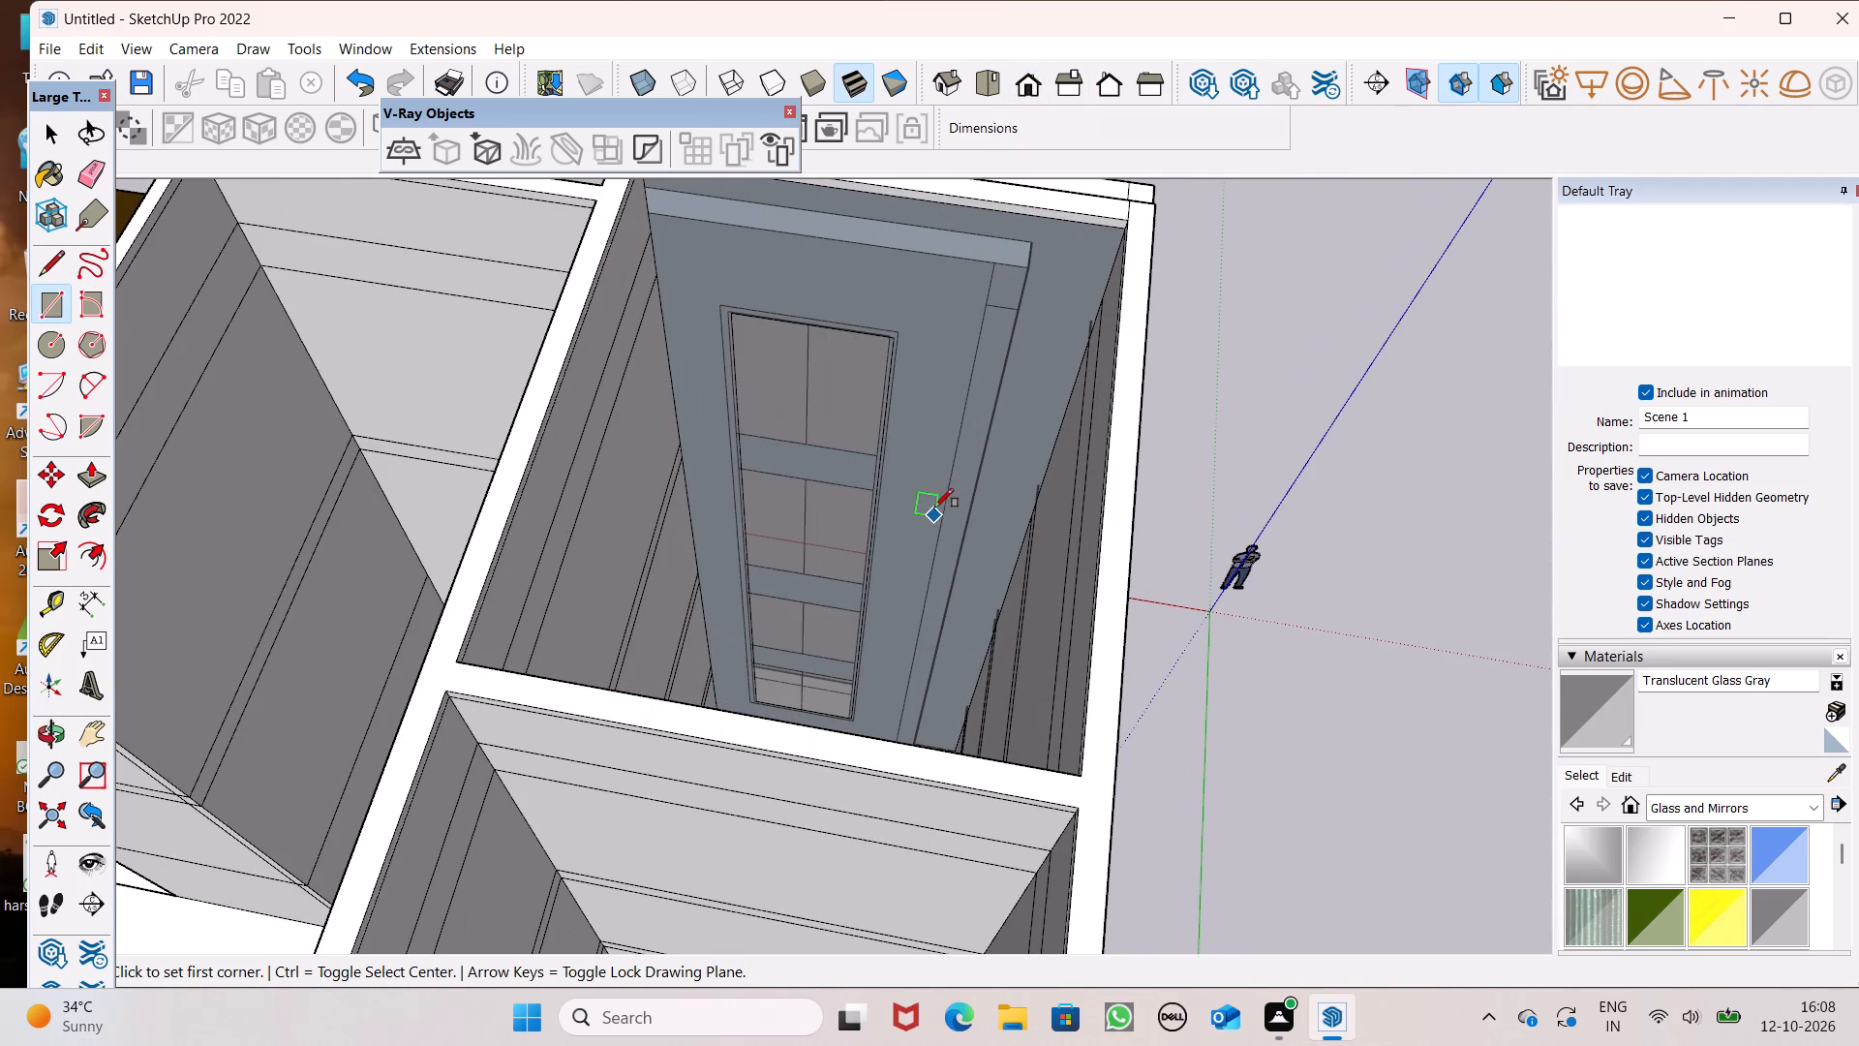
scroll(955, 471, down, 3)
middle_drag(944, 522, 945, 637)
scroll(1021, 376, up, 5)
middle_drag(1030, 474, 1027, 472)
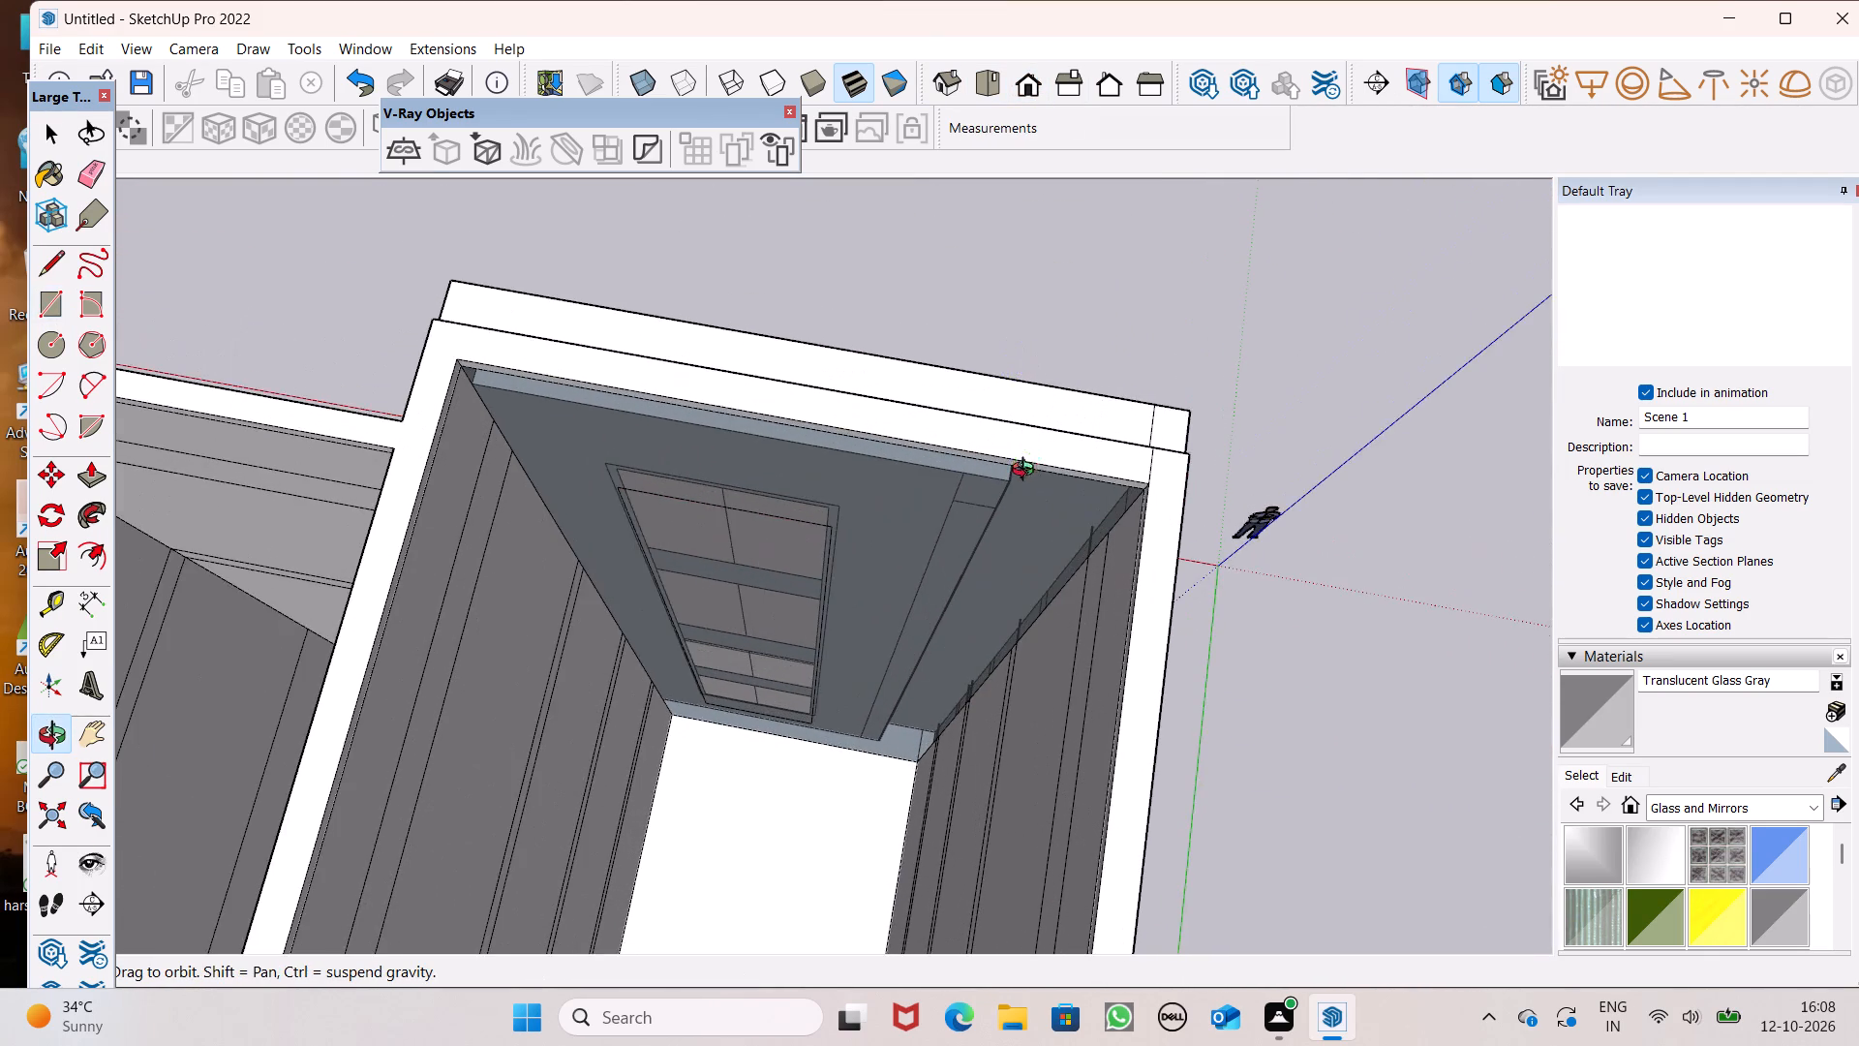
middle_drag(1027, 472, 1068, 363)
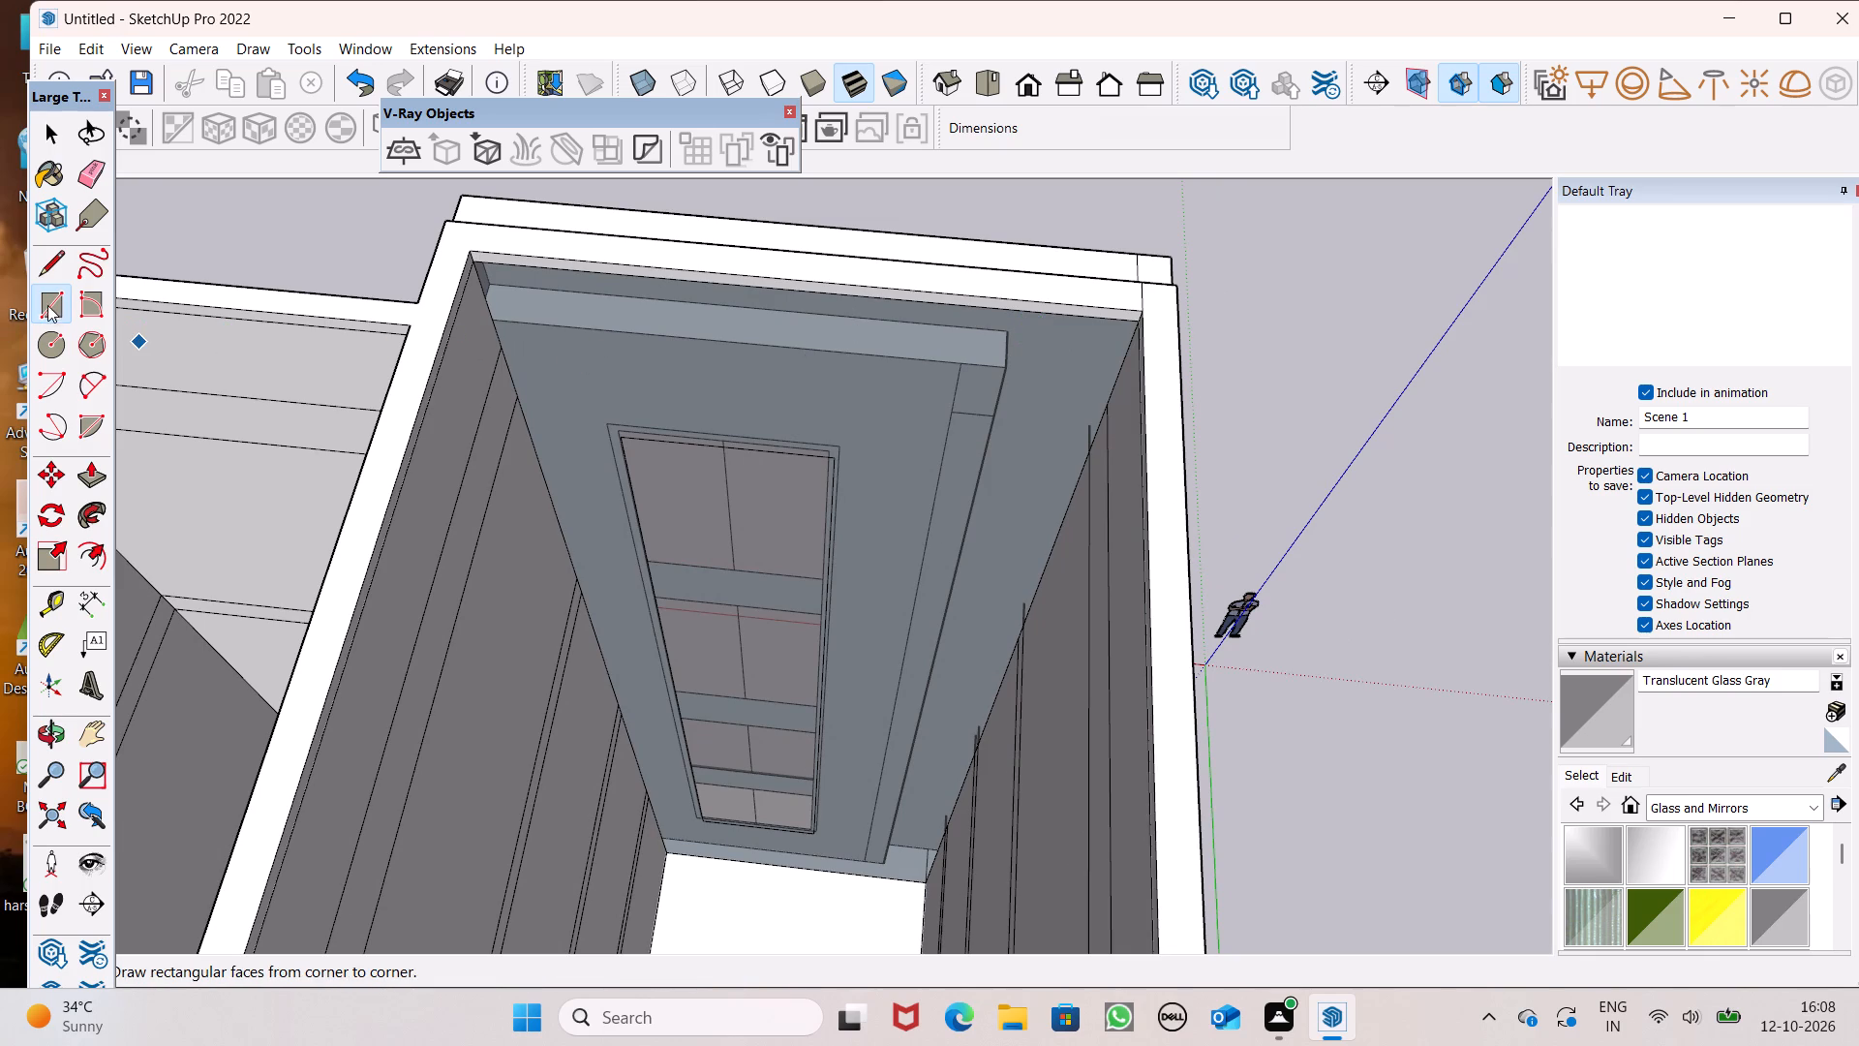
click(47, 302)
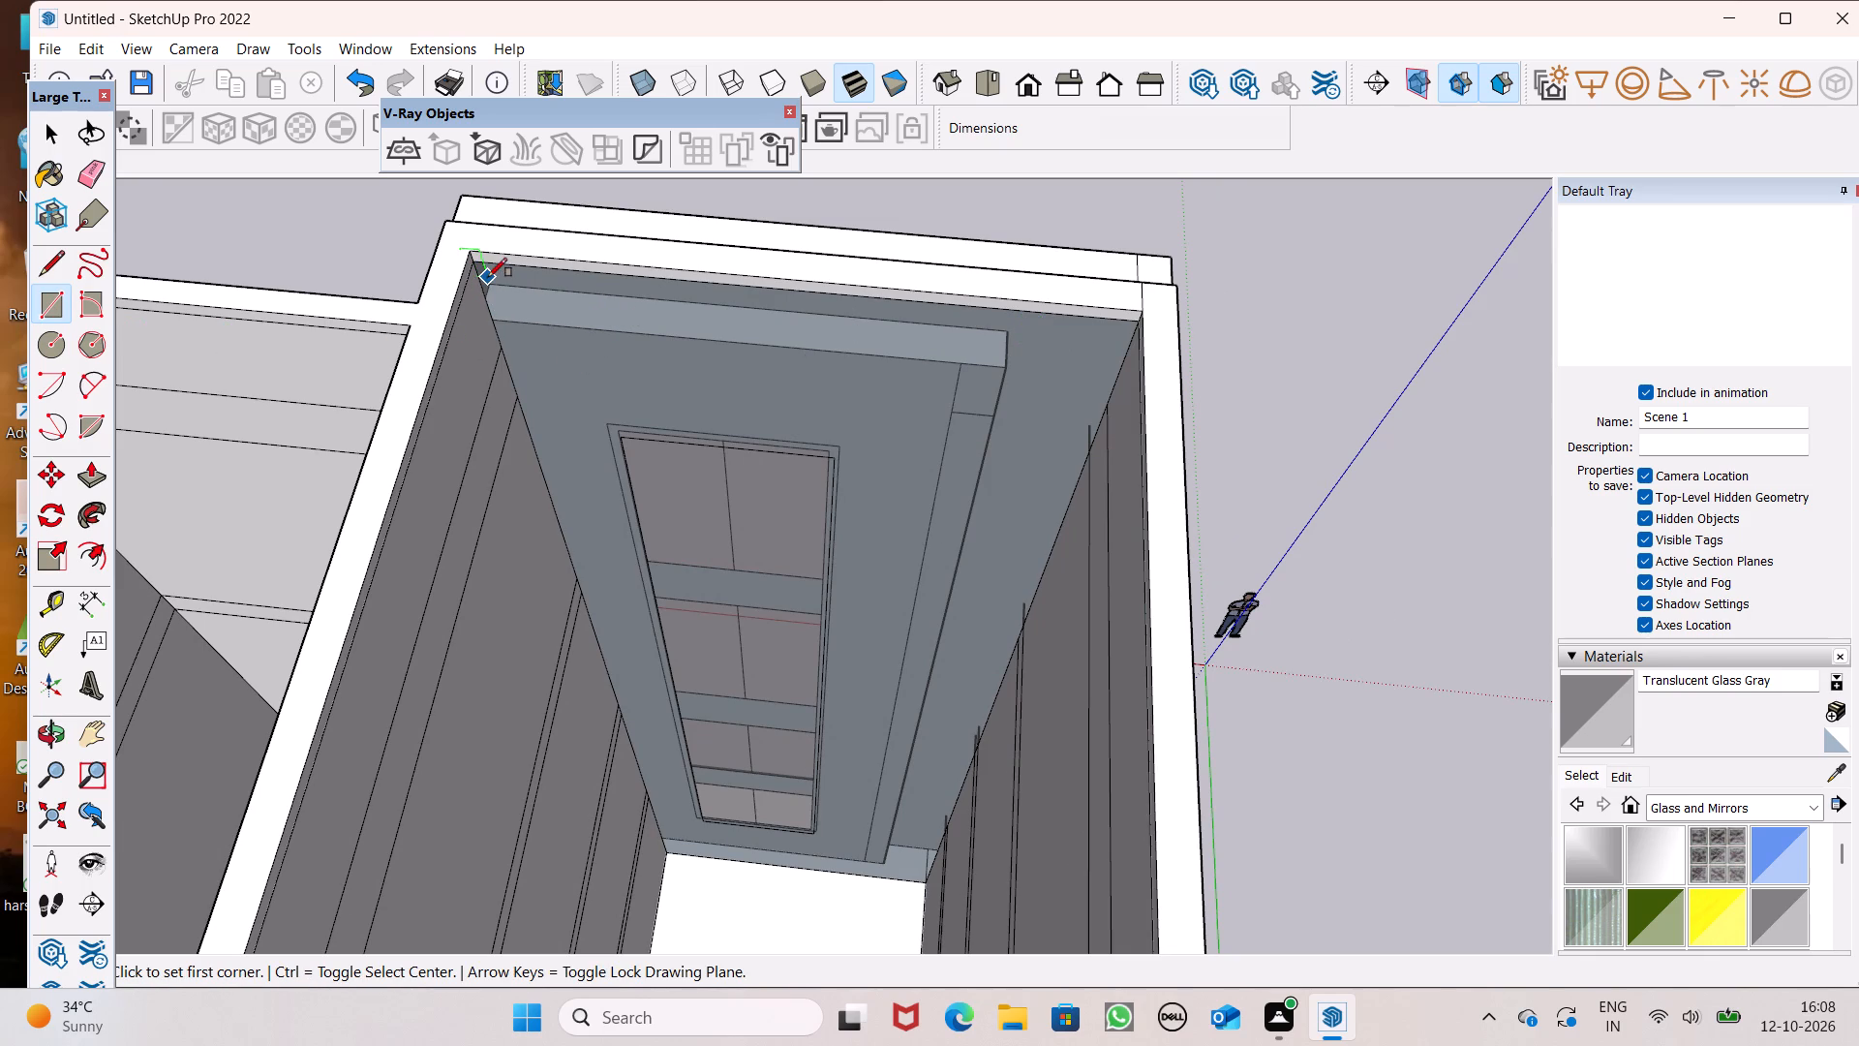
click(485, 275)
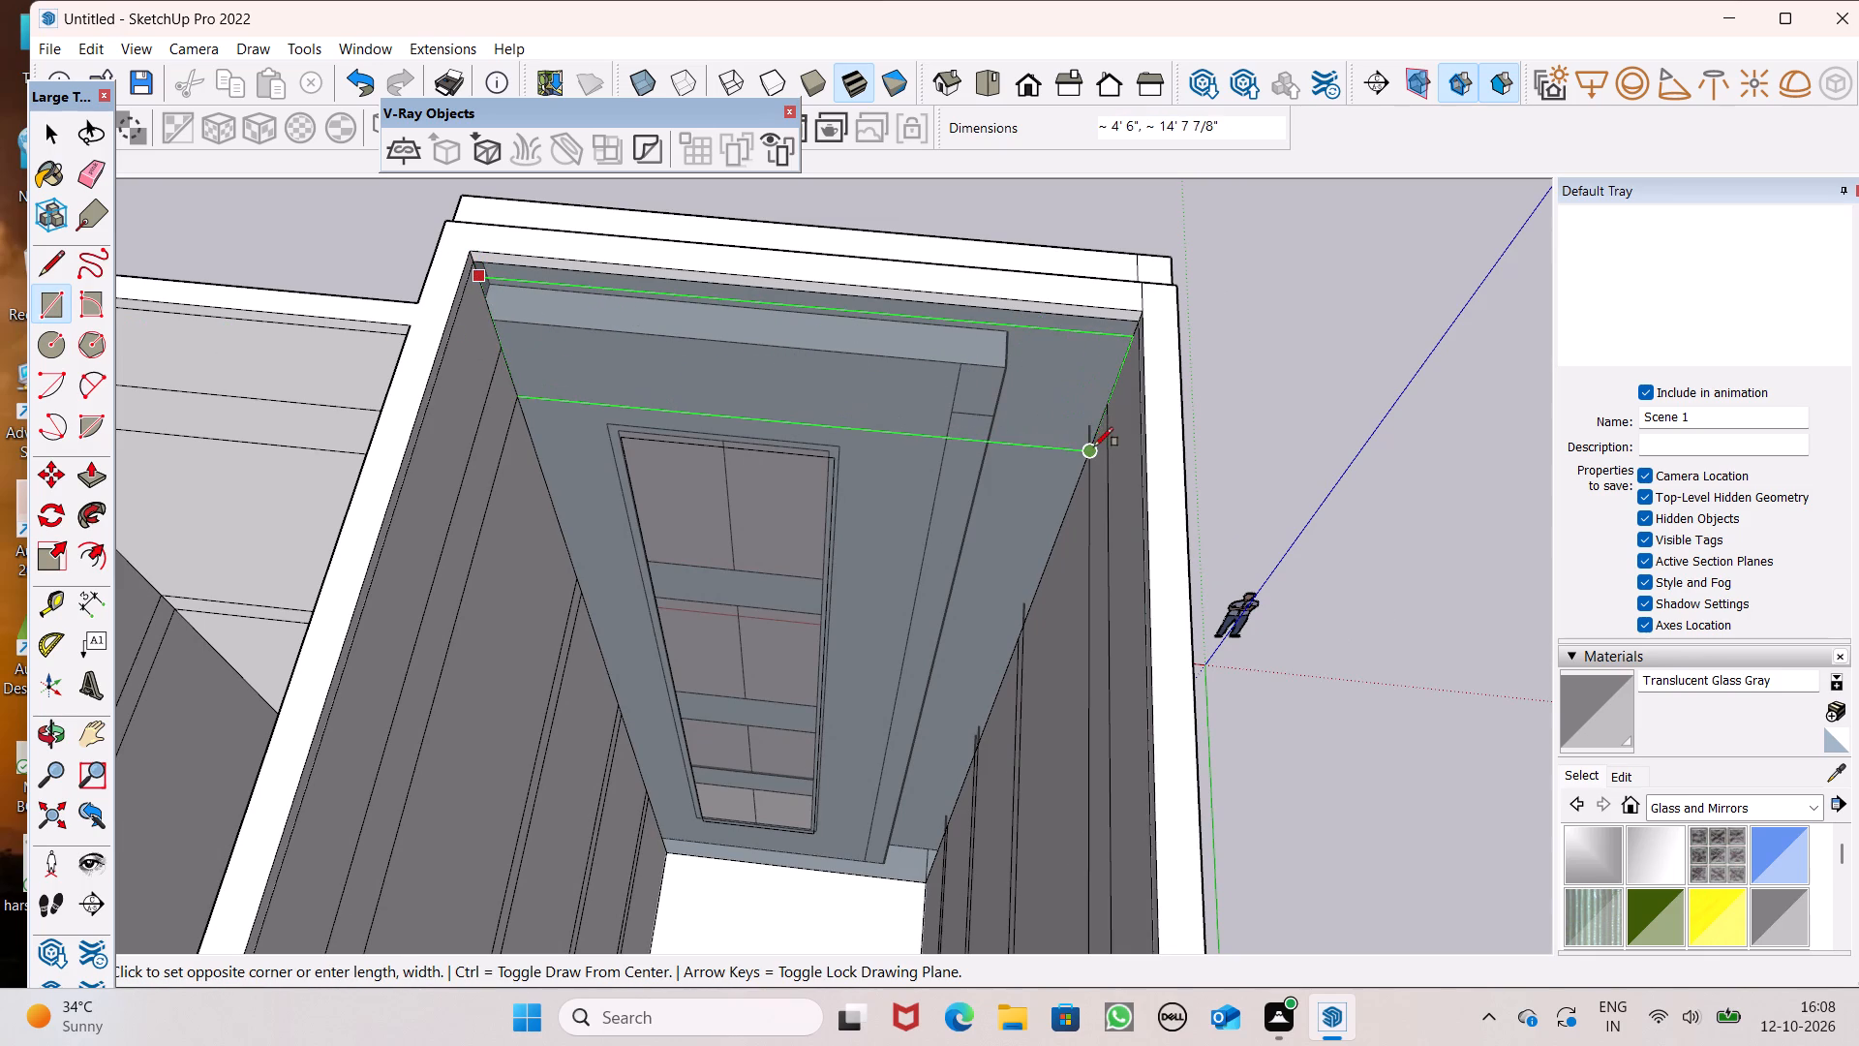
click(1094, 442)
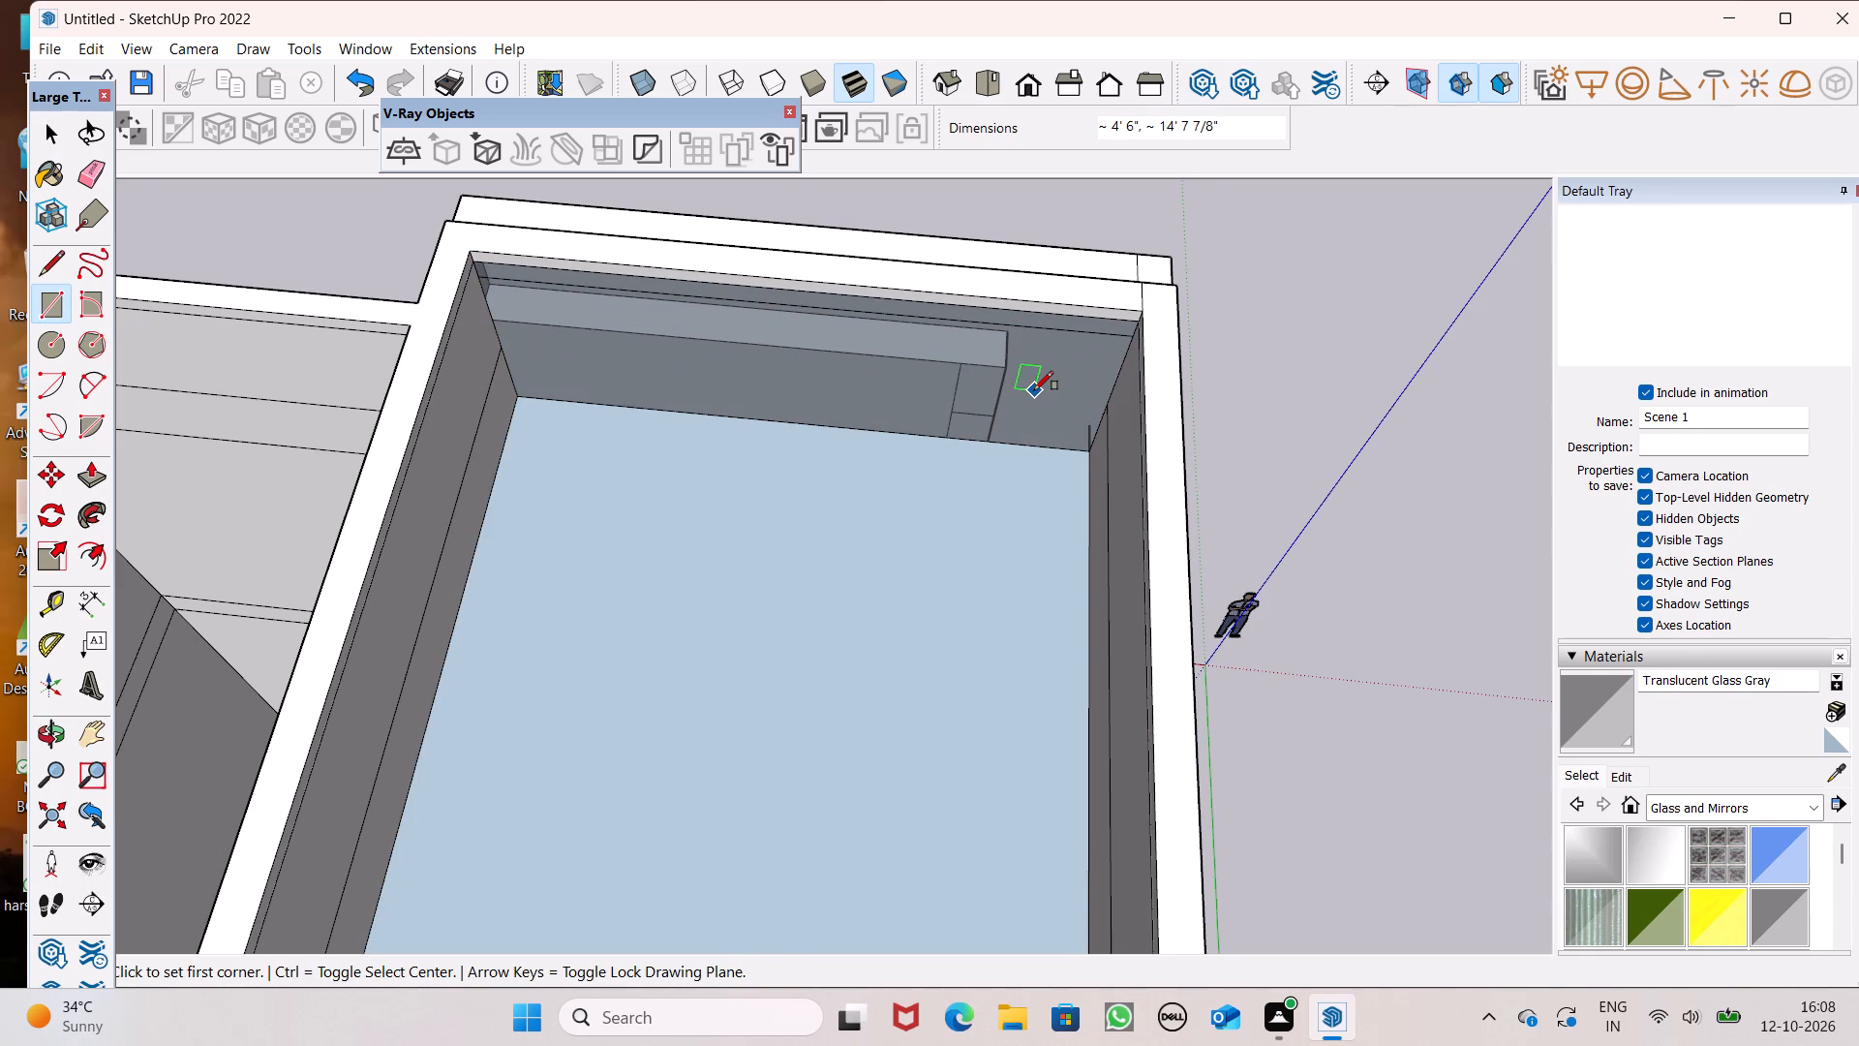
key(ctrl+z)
Undo the earlier rework of the inner wall behind the tall window, back to the plain wall without an opening.
key(space)
key(ctrl+z)
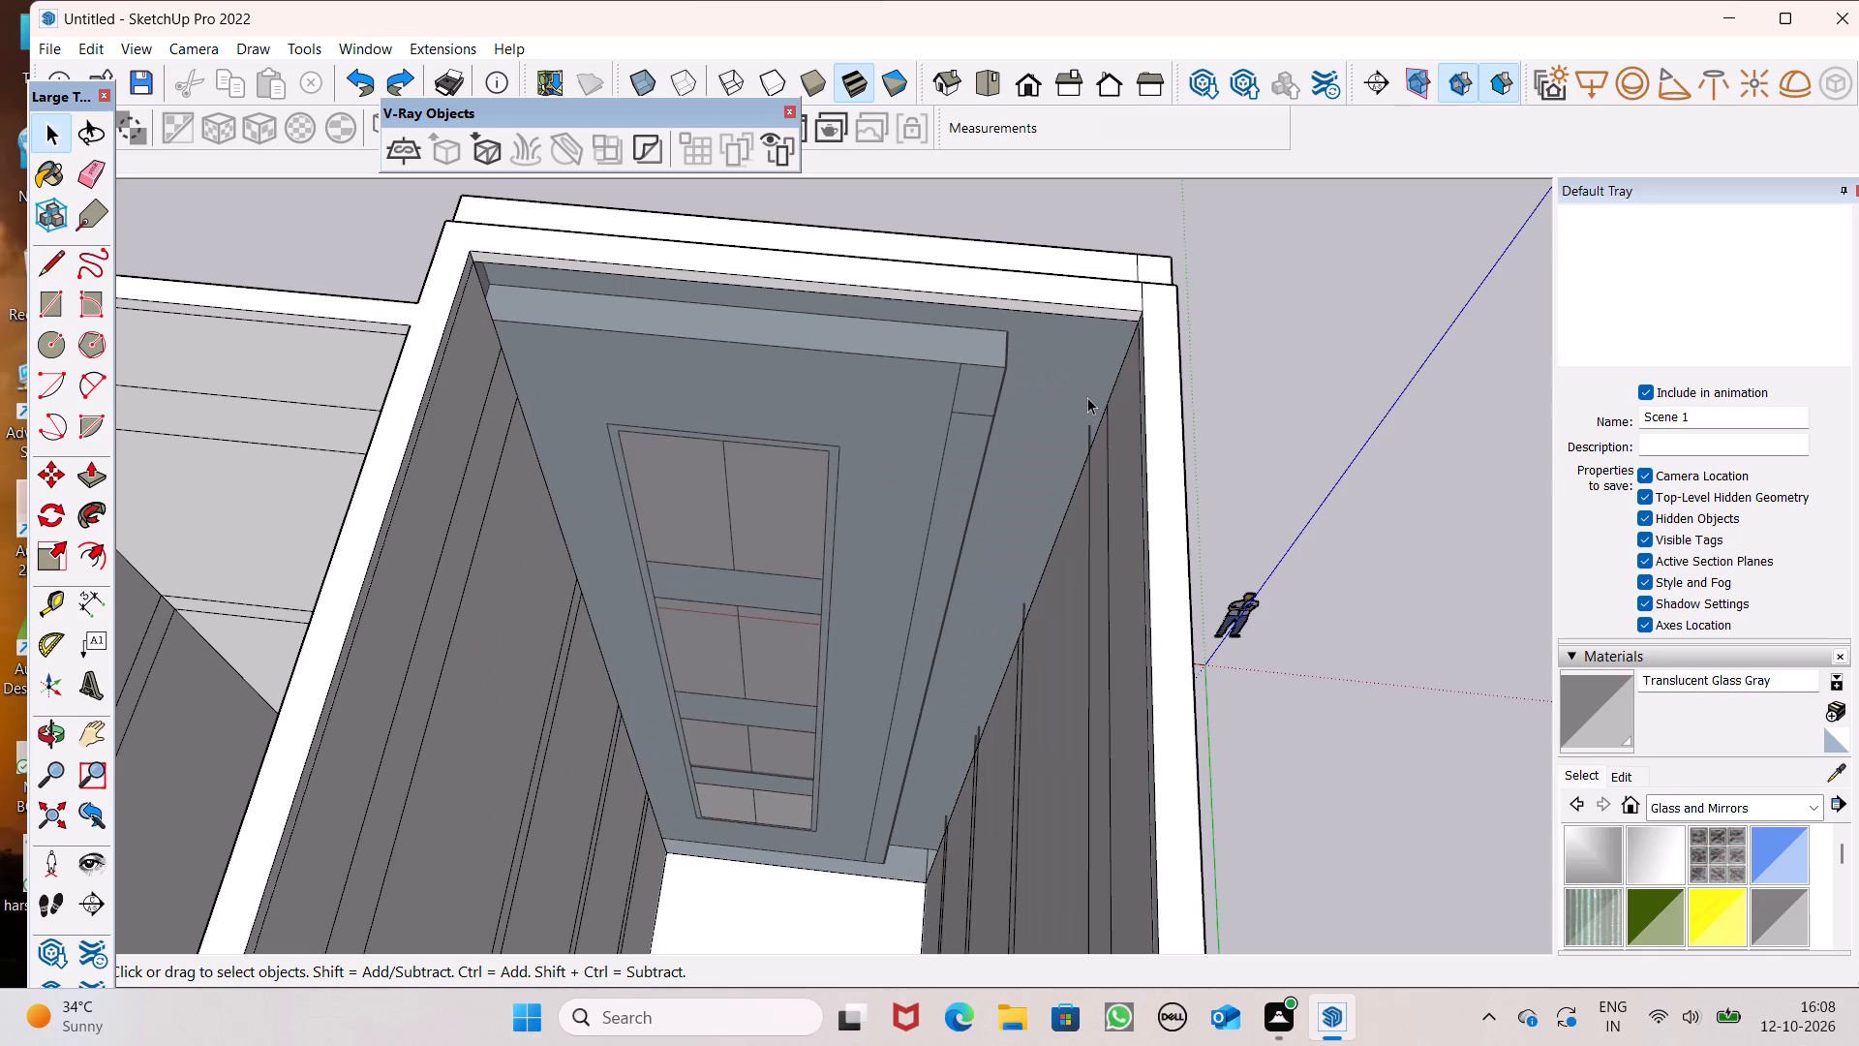
key(ctrl+z)
key(ctrl+z)
key(ctrl+z)
key(ctrl+z)
key(ctrl+z)
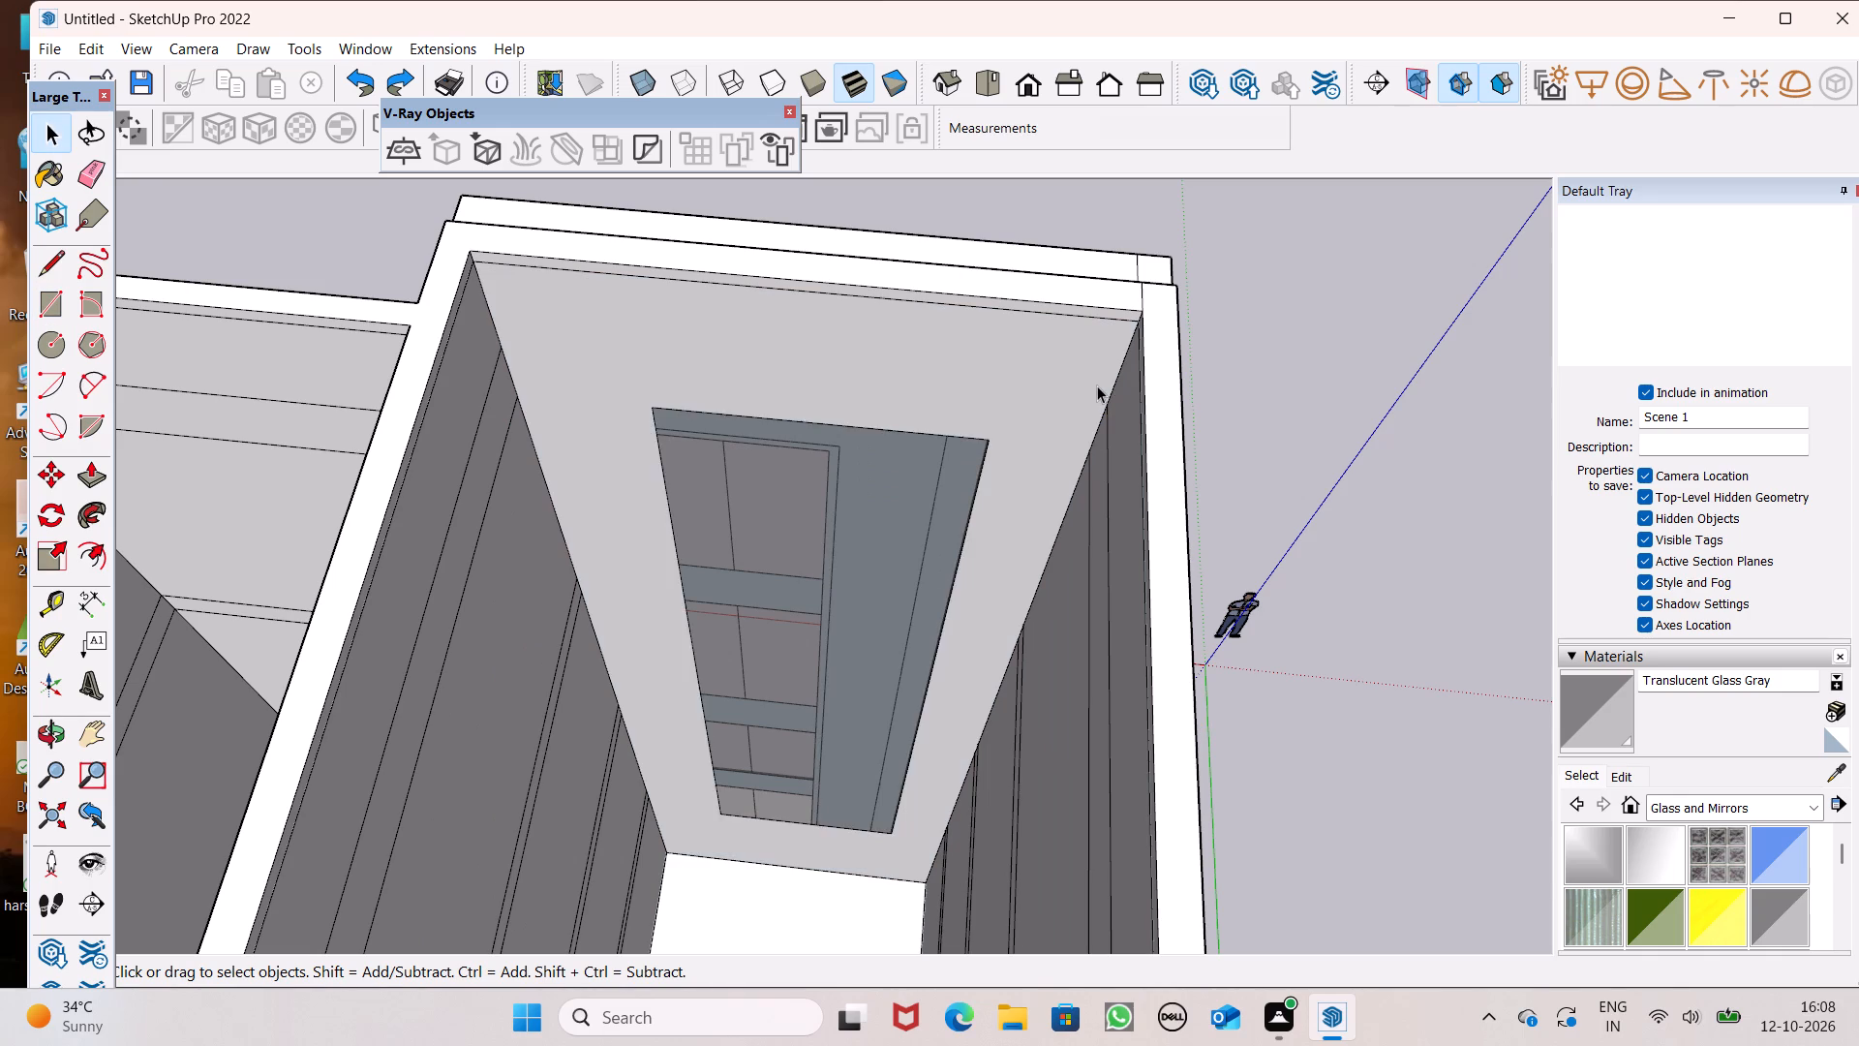
key(ctrl+z)
key(ctrl+z)
Examine the tall window from outside and the whole front of the building.
middle_drag(1112, 481, 716, 632)
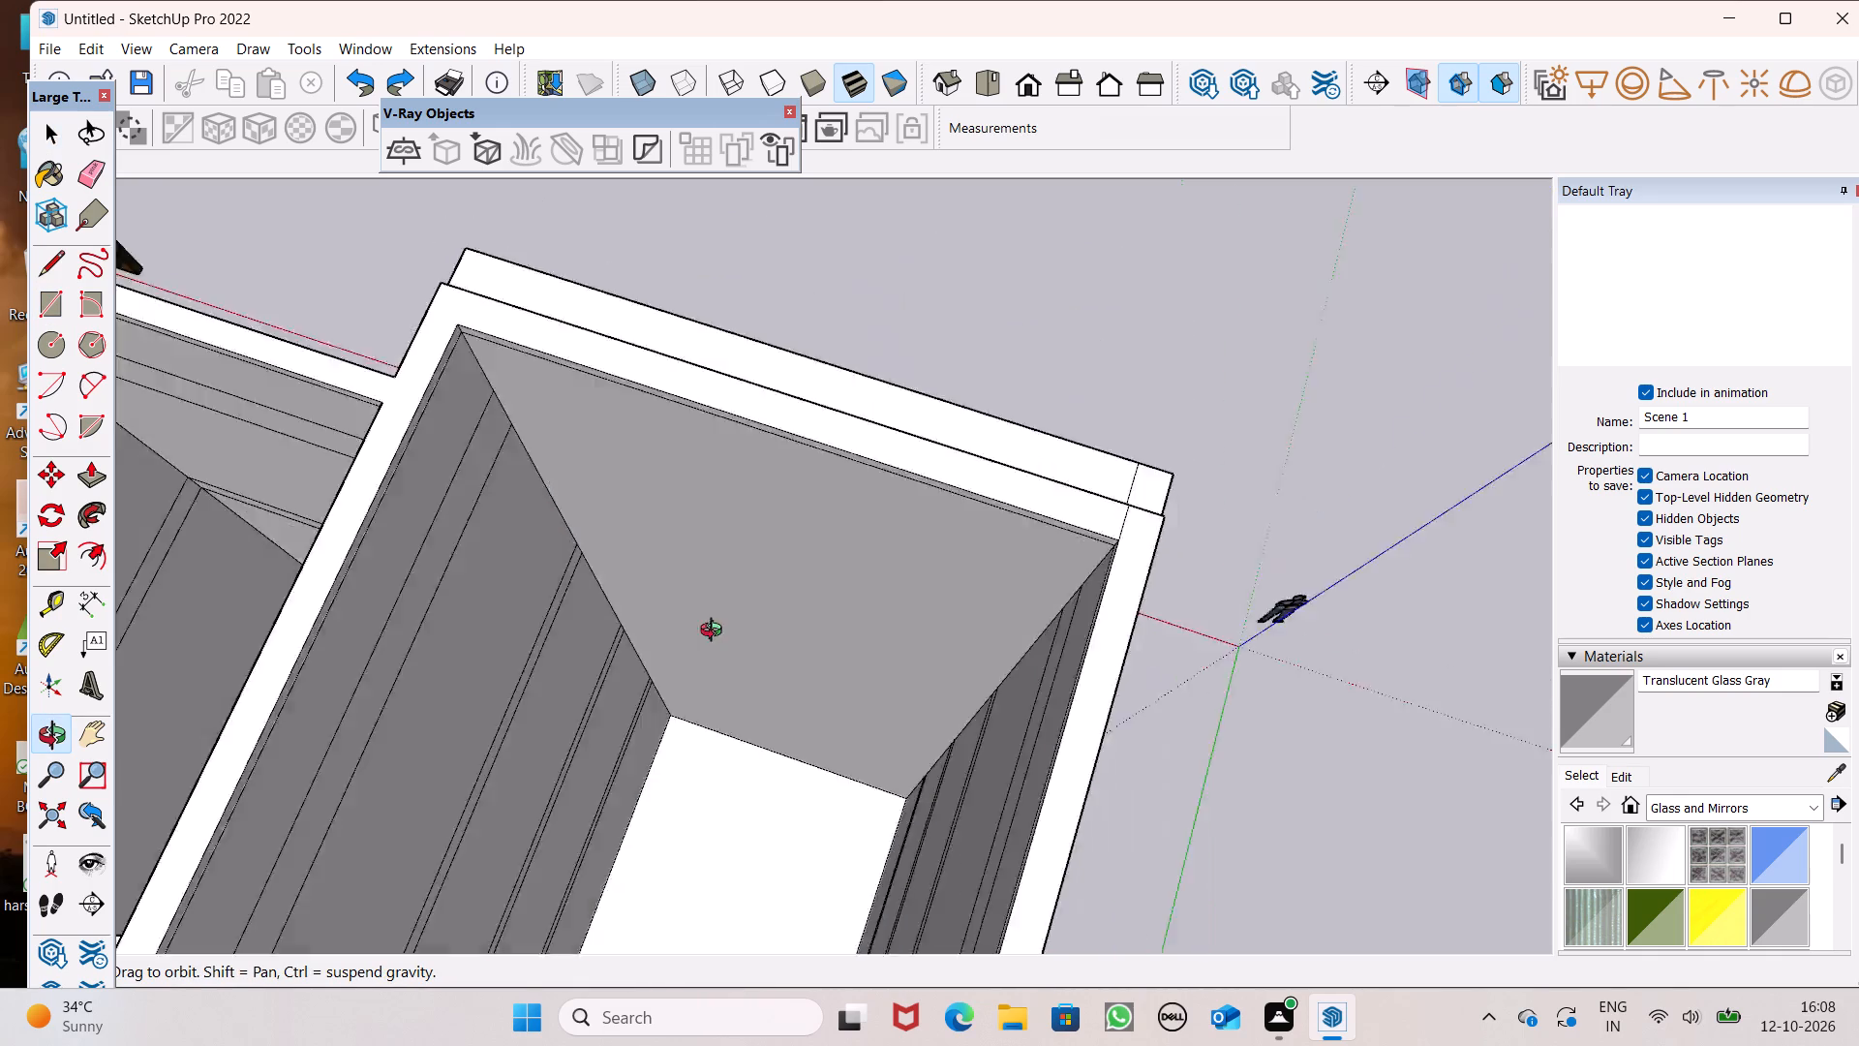
middle_drag(716, 632, 0, 357)
scroll(936, 661, down, 4)
middle_drag(1035, 671, 780, 663)
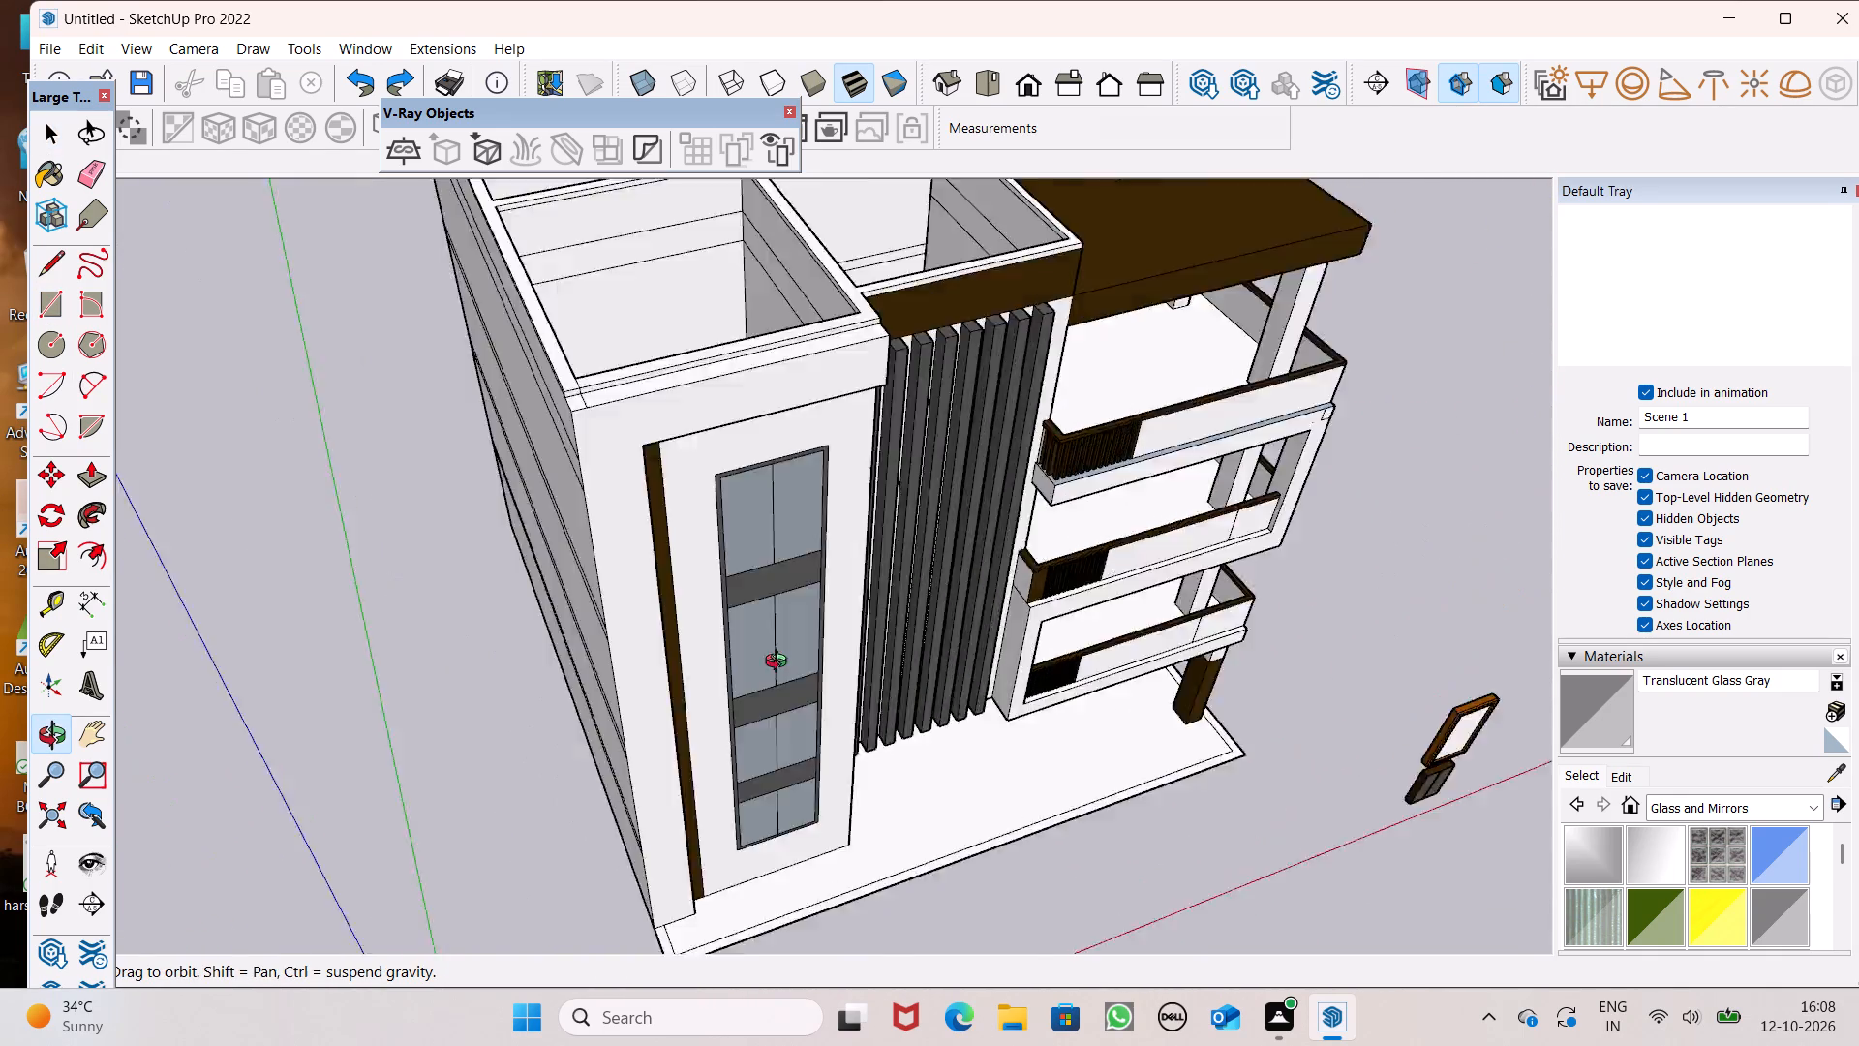
middle_drag(780, 663, 570, 518)
scroll(1026, 476, down, 4)
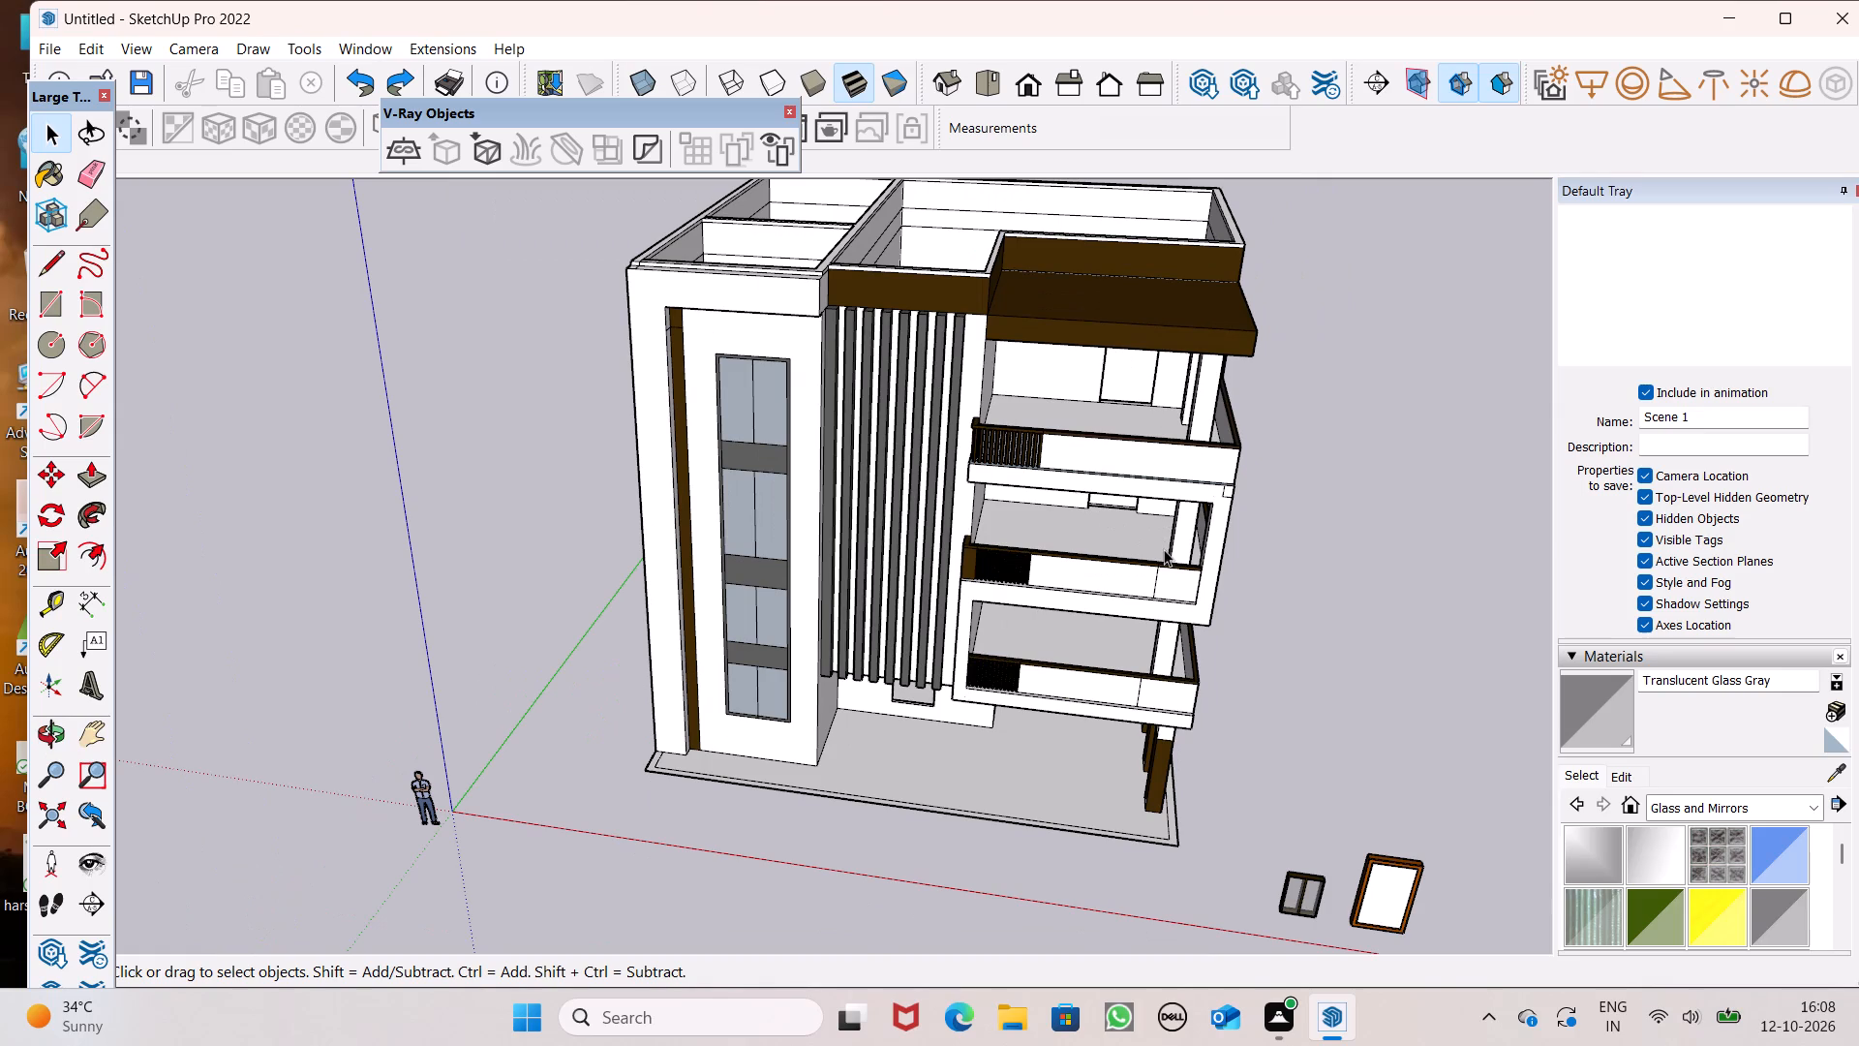
scroll(1181, 575, down, 1)
middle_drag(1225, 643, 1288, 473)
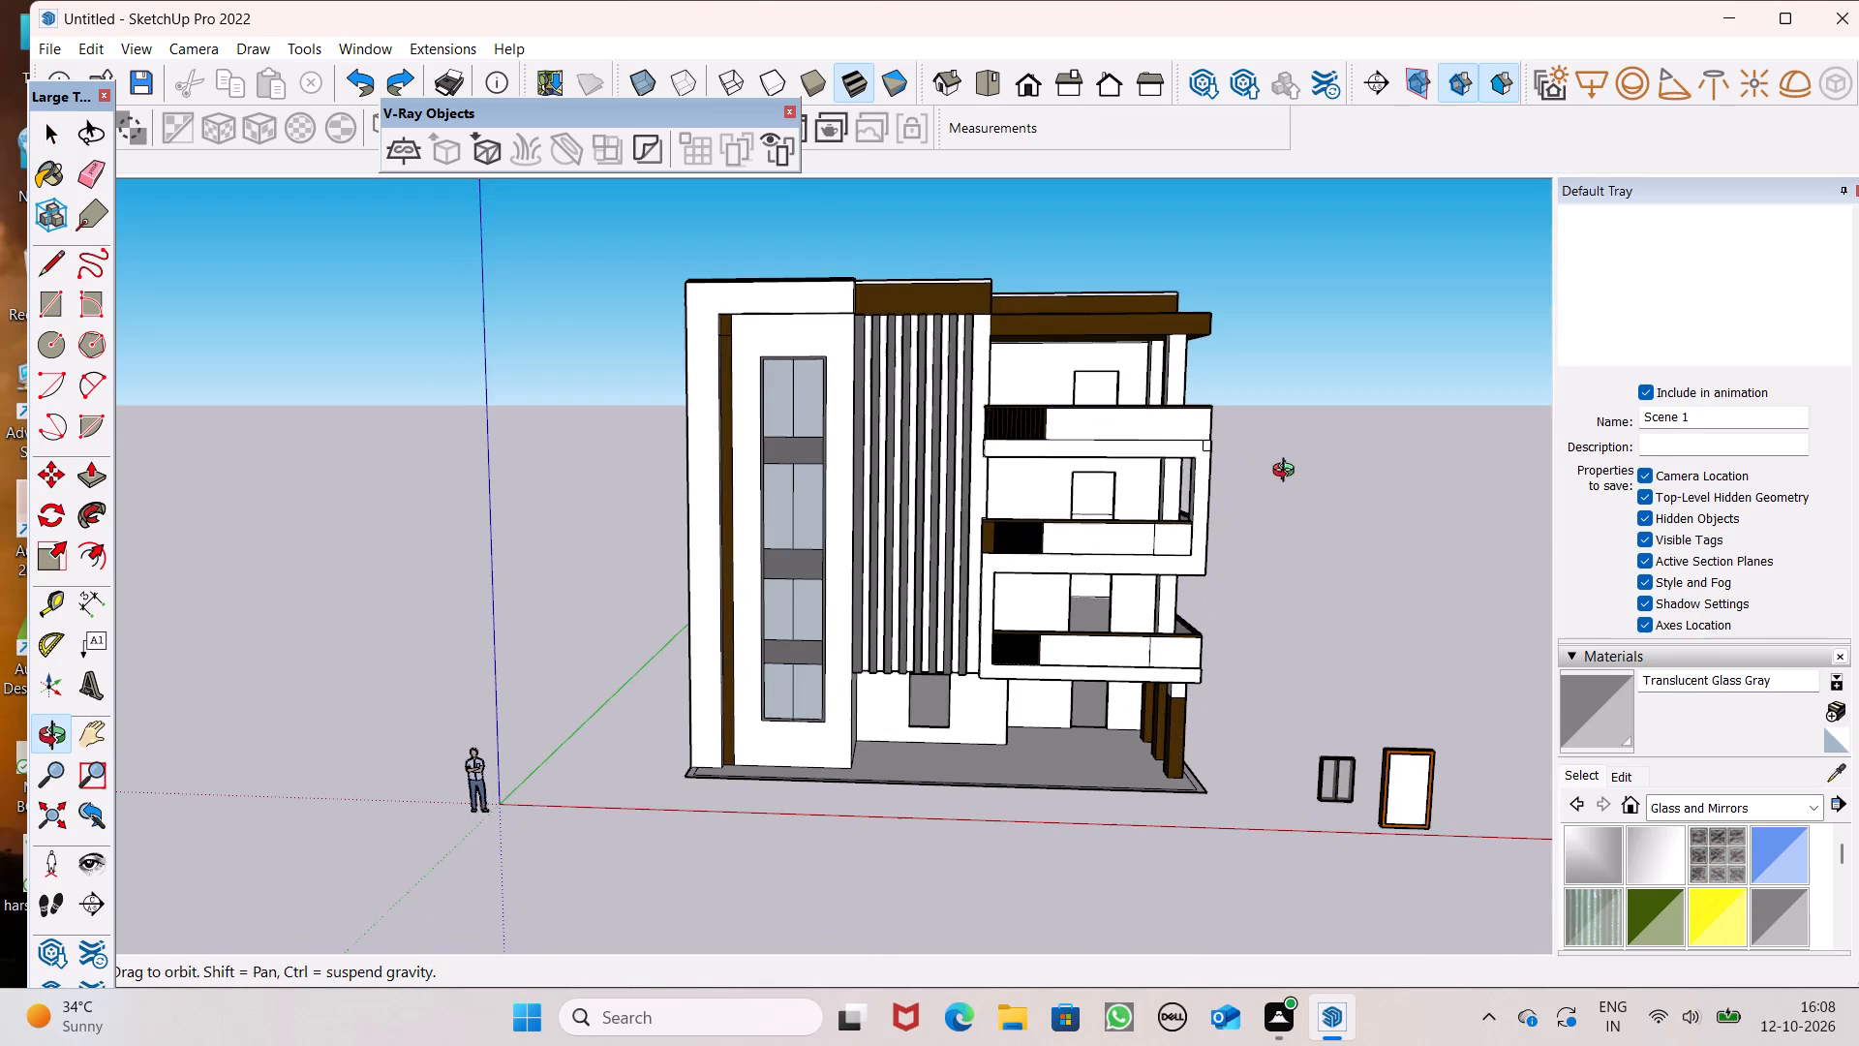
middle_drag(1288, 473, 1292, 471)
scroll(1284, 478, down, 1)
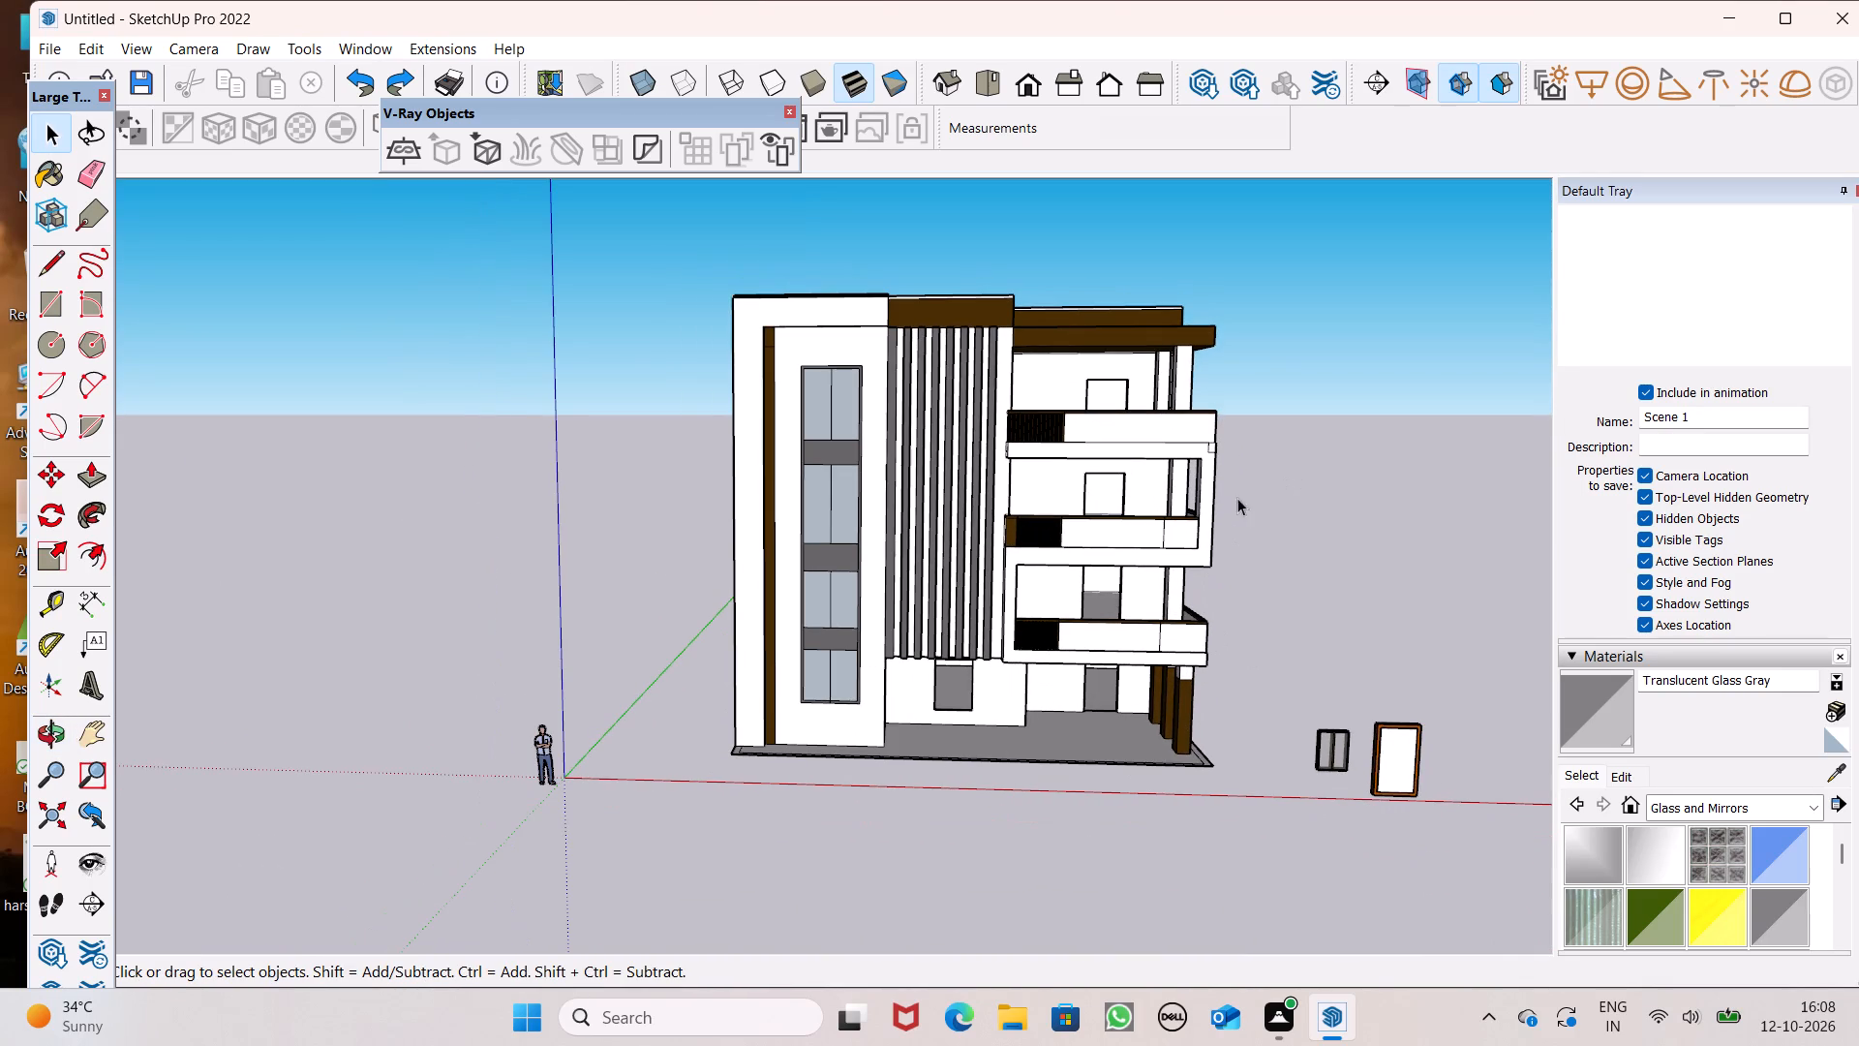
scroll(1073, 495, down, 1)
Paint the pane of the orange-framed door beside the building with Translucent Glass Gray.
scroll(1415, 742, up, 2)
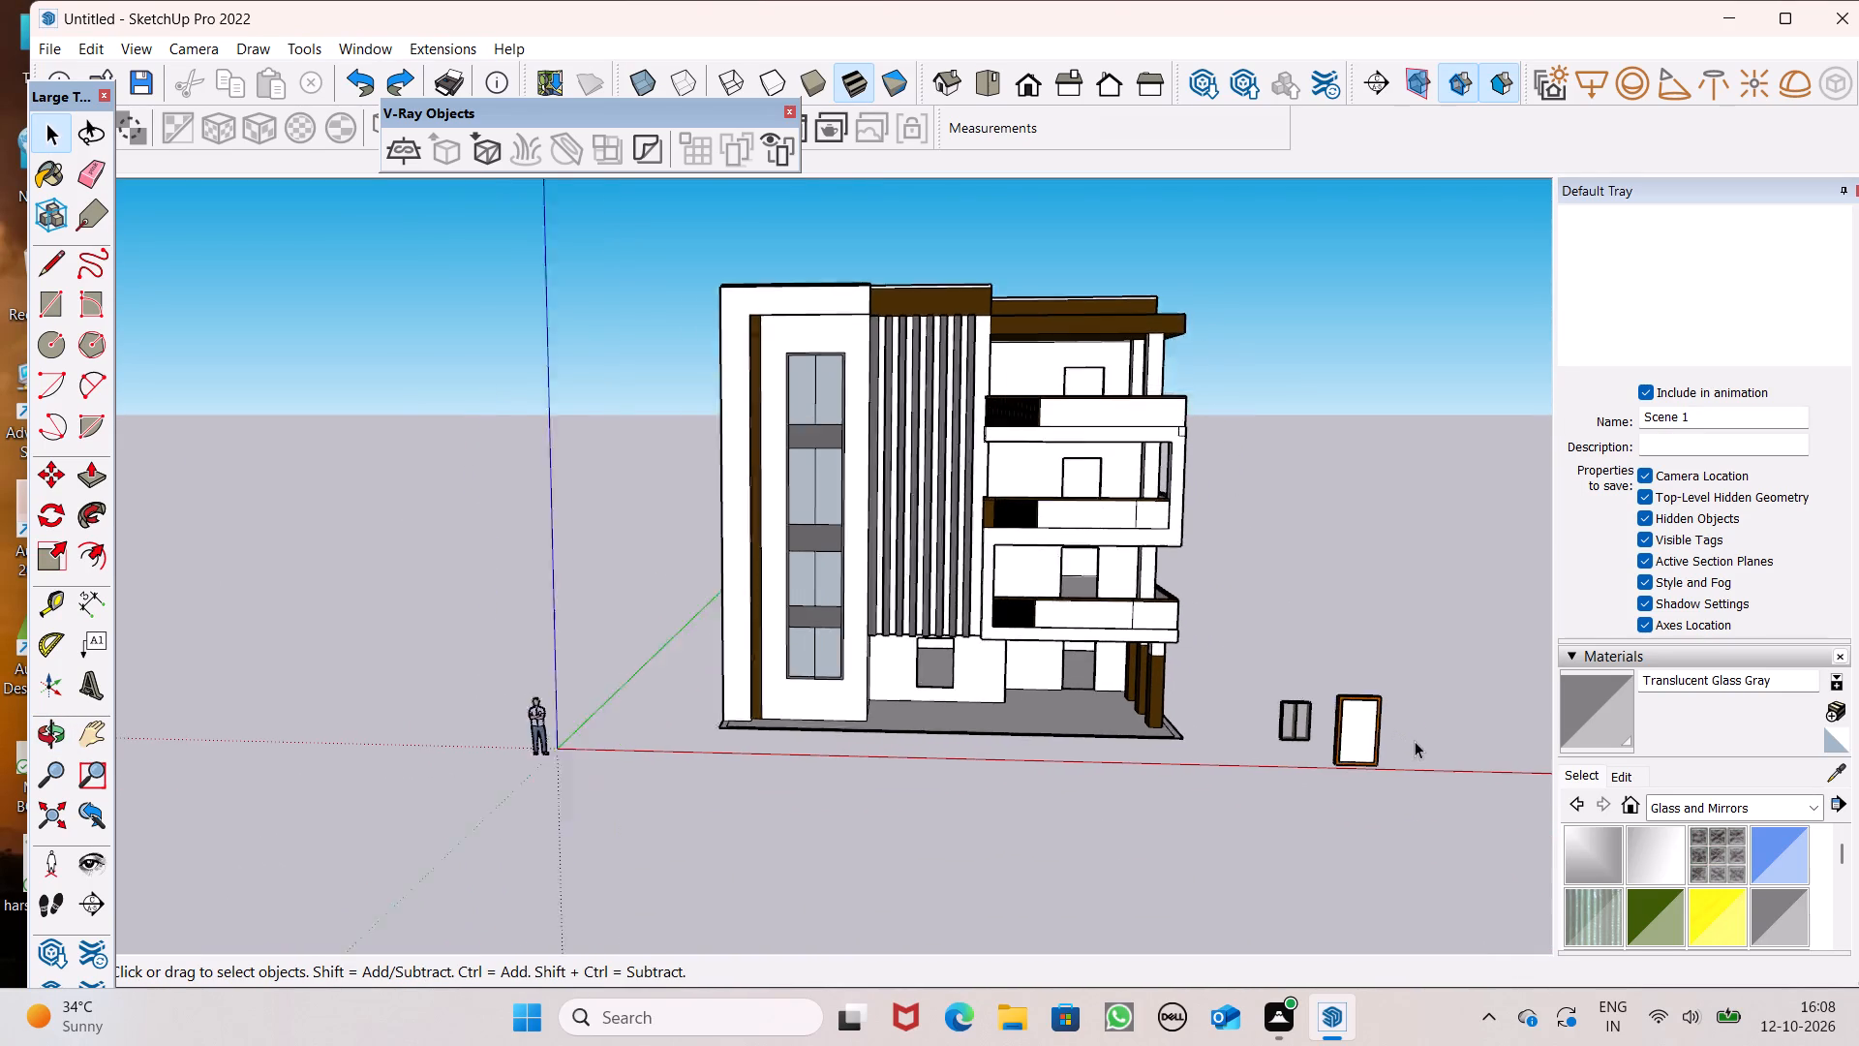
scroll(1415, 741, up, 5)
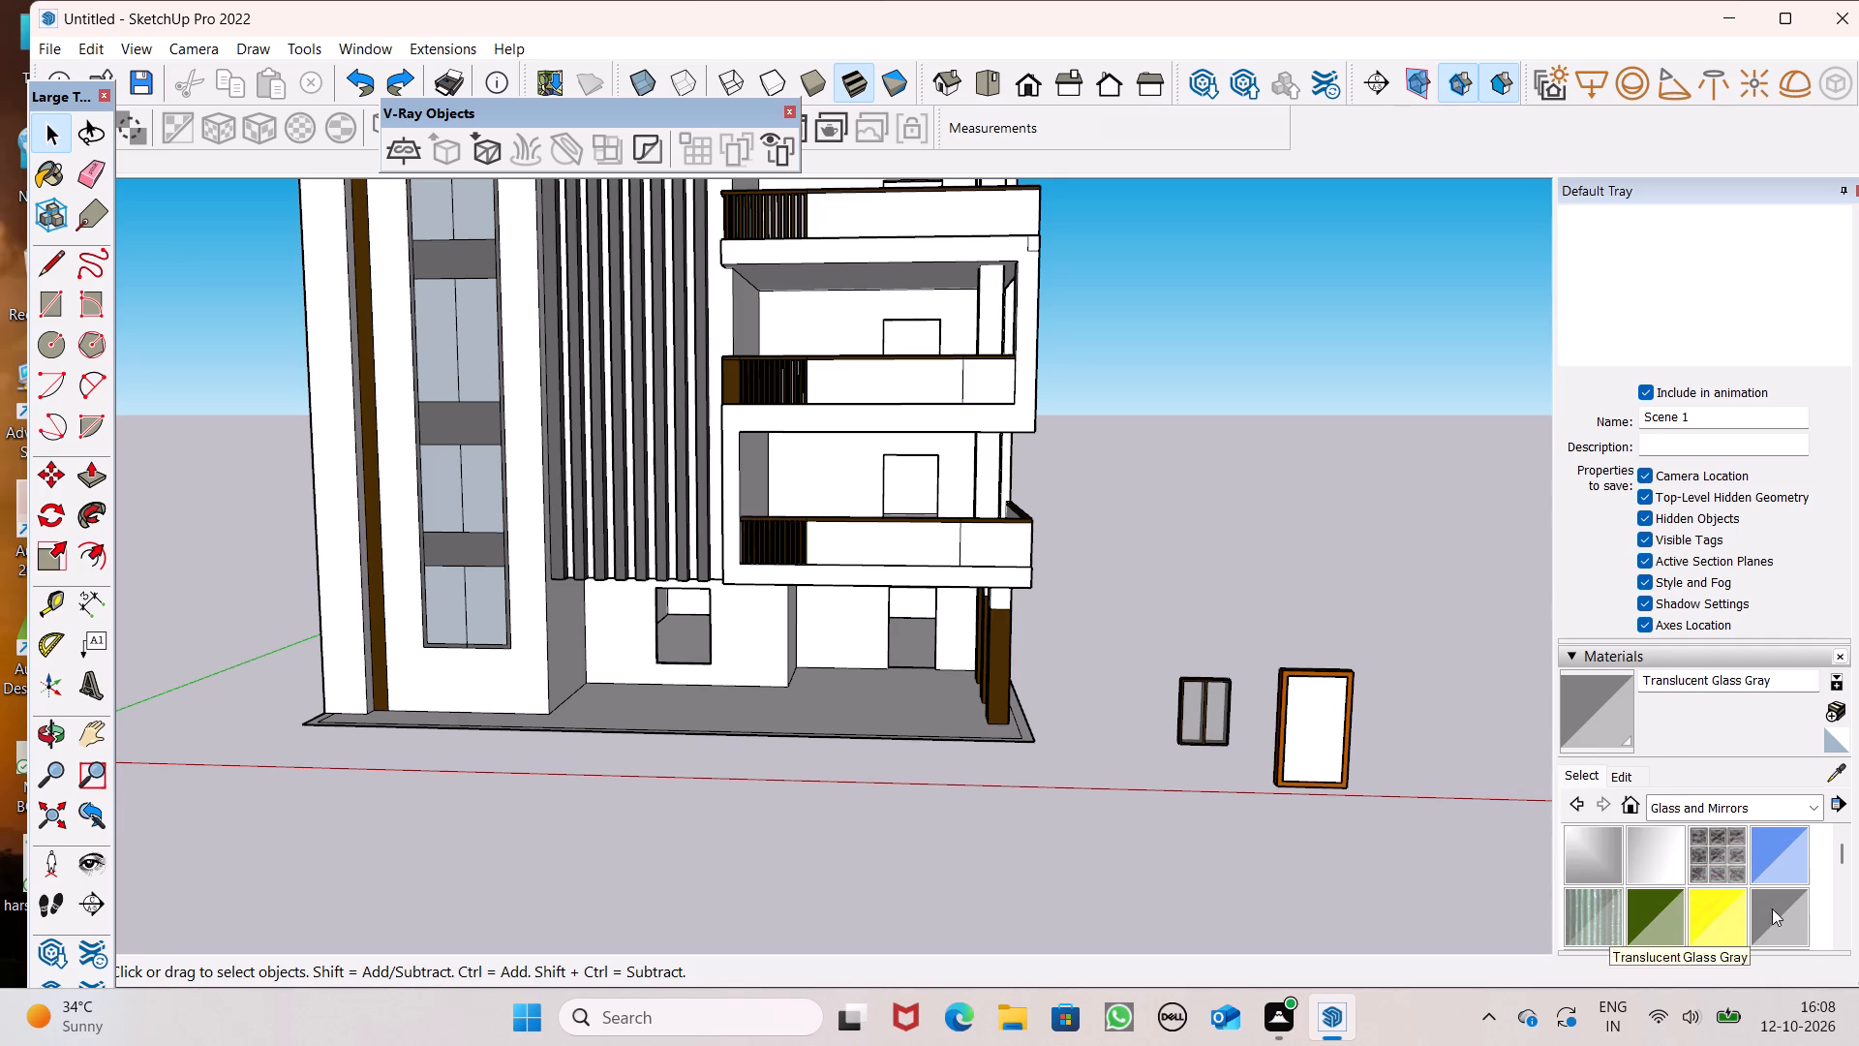
click(1800, 921)
click(1318, 760)
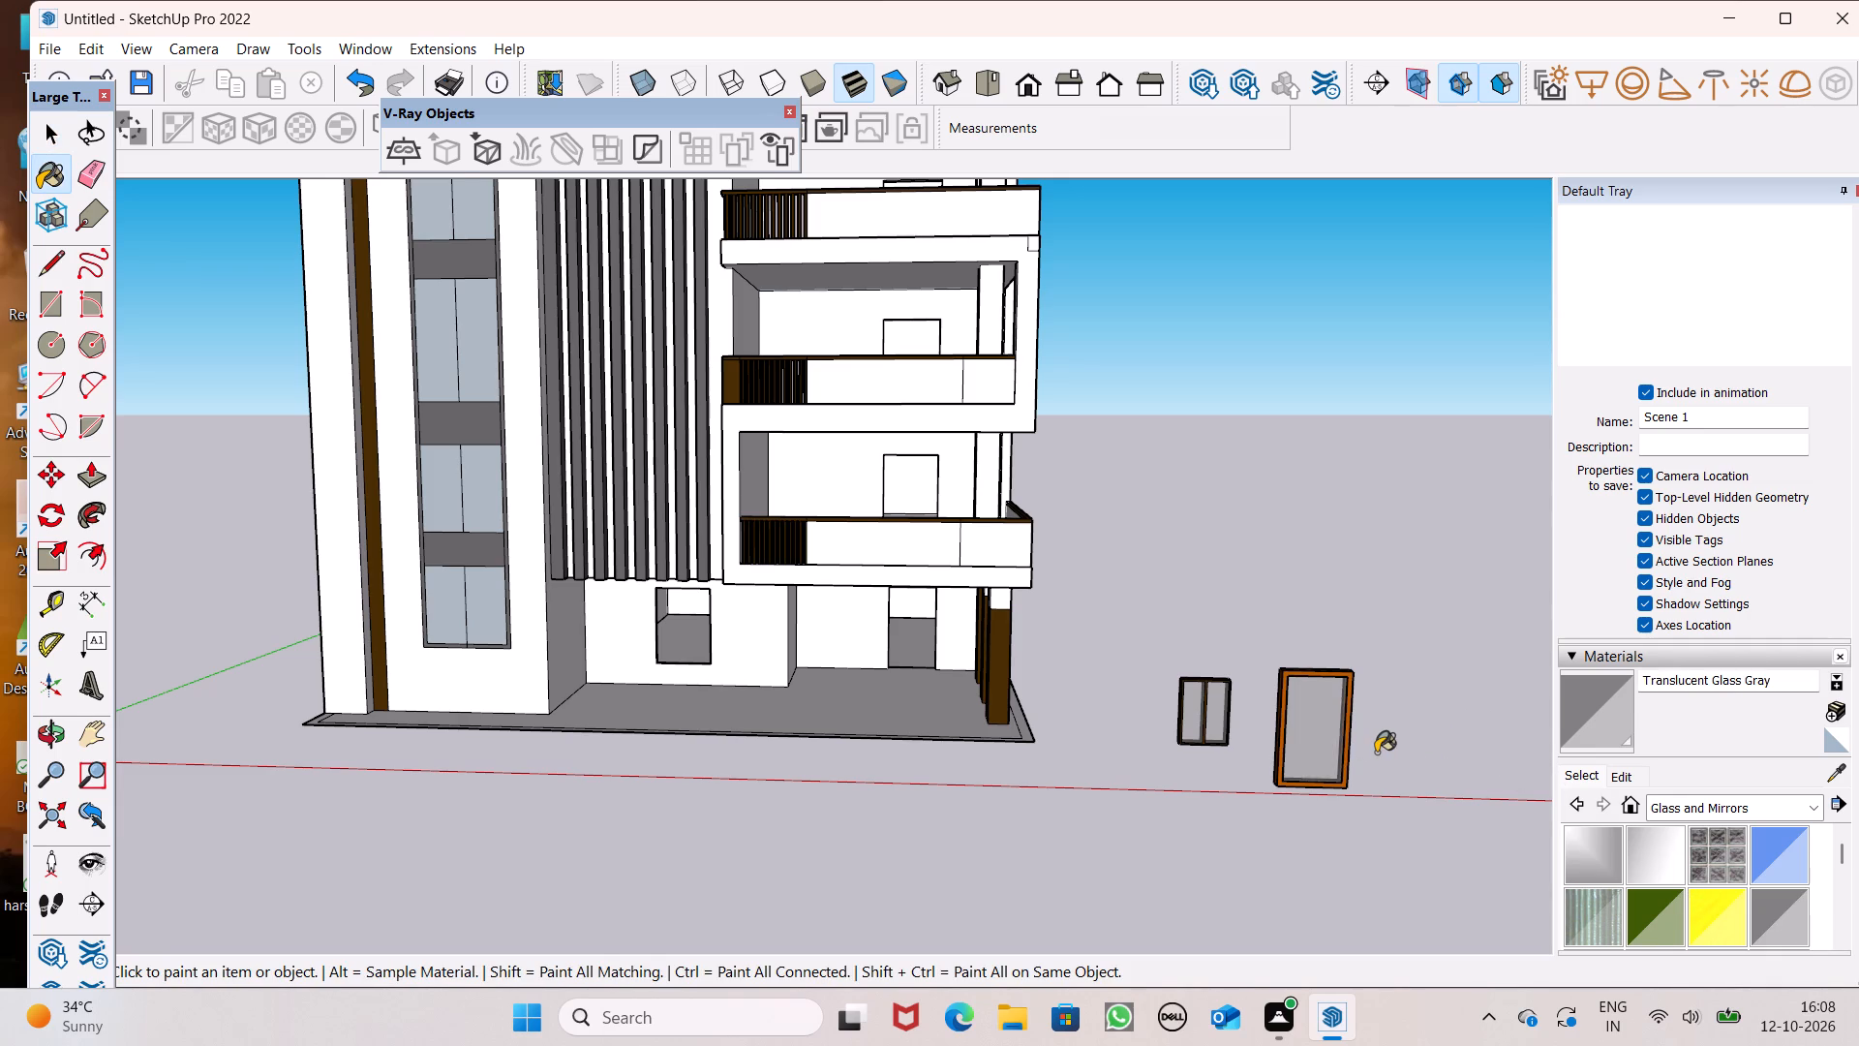
Group the orange door frame and its glass pane into a single object.
scroll(1376, 753, up, 2)
key(space)
triple_click(1307, 761)
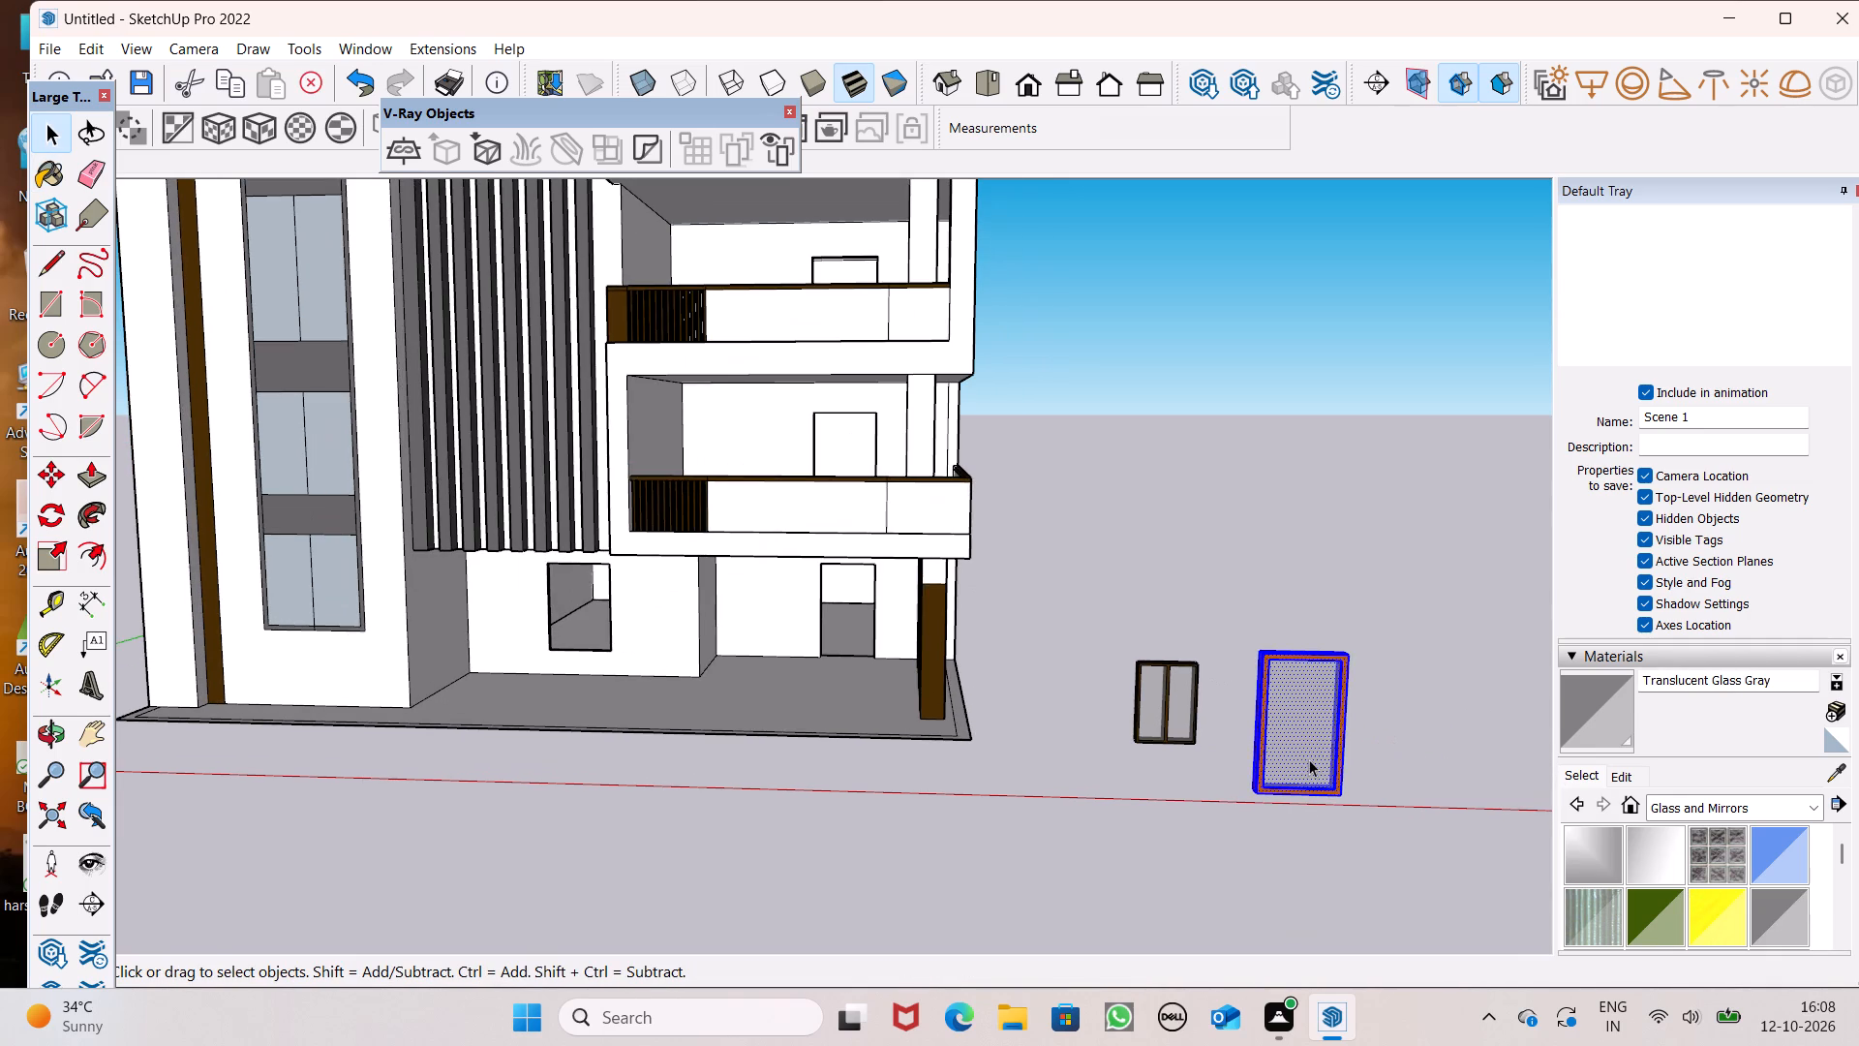
right_click(1308, 756)
click(1460, 489)
click(1398, 551)
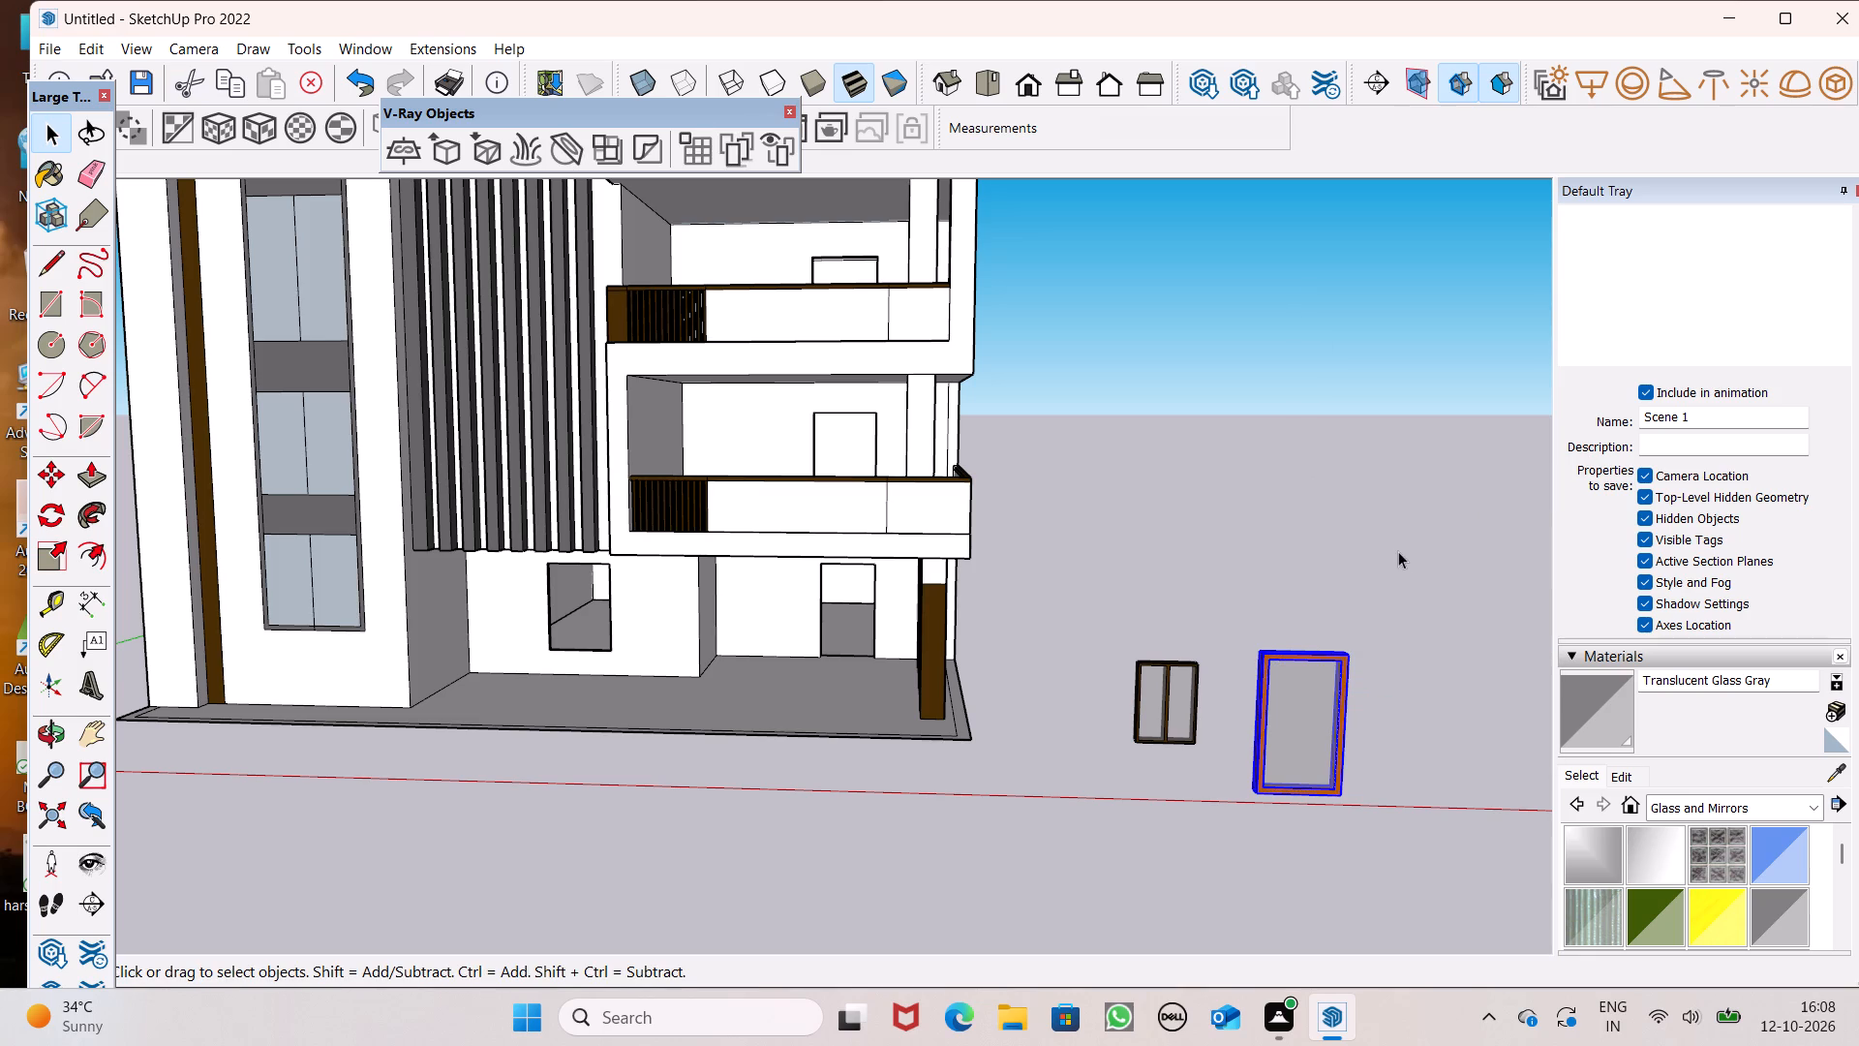
Group all the geometry of the small two-pane window beside the building.
triple_click(1143, 695)
double_click(1165, 698)
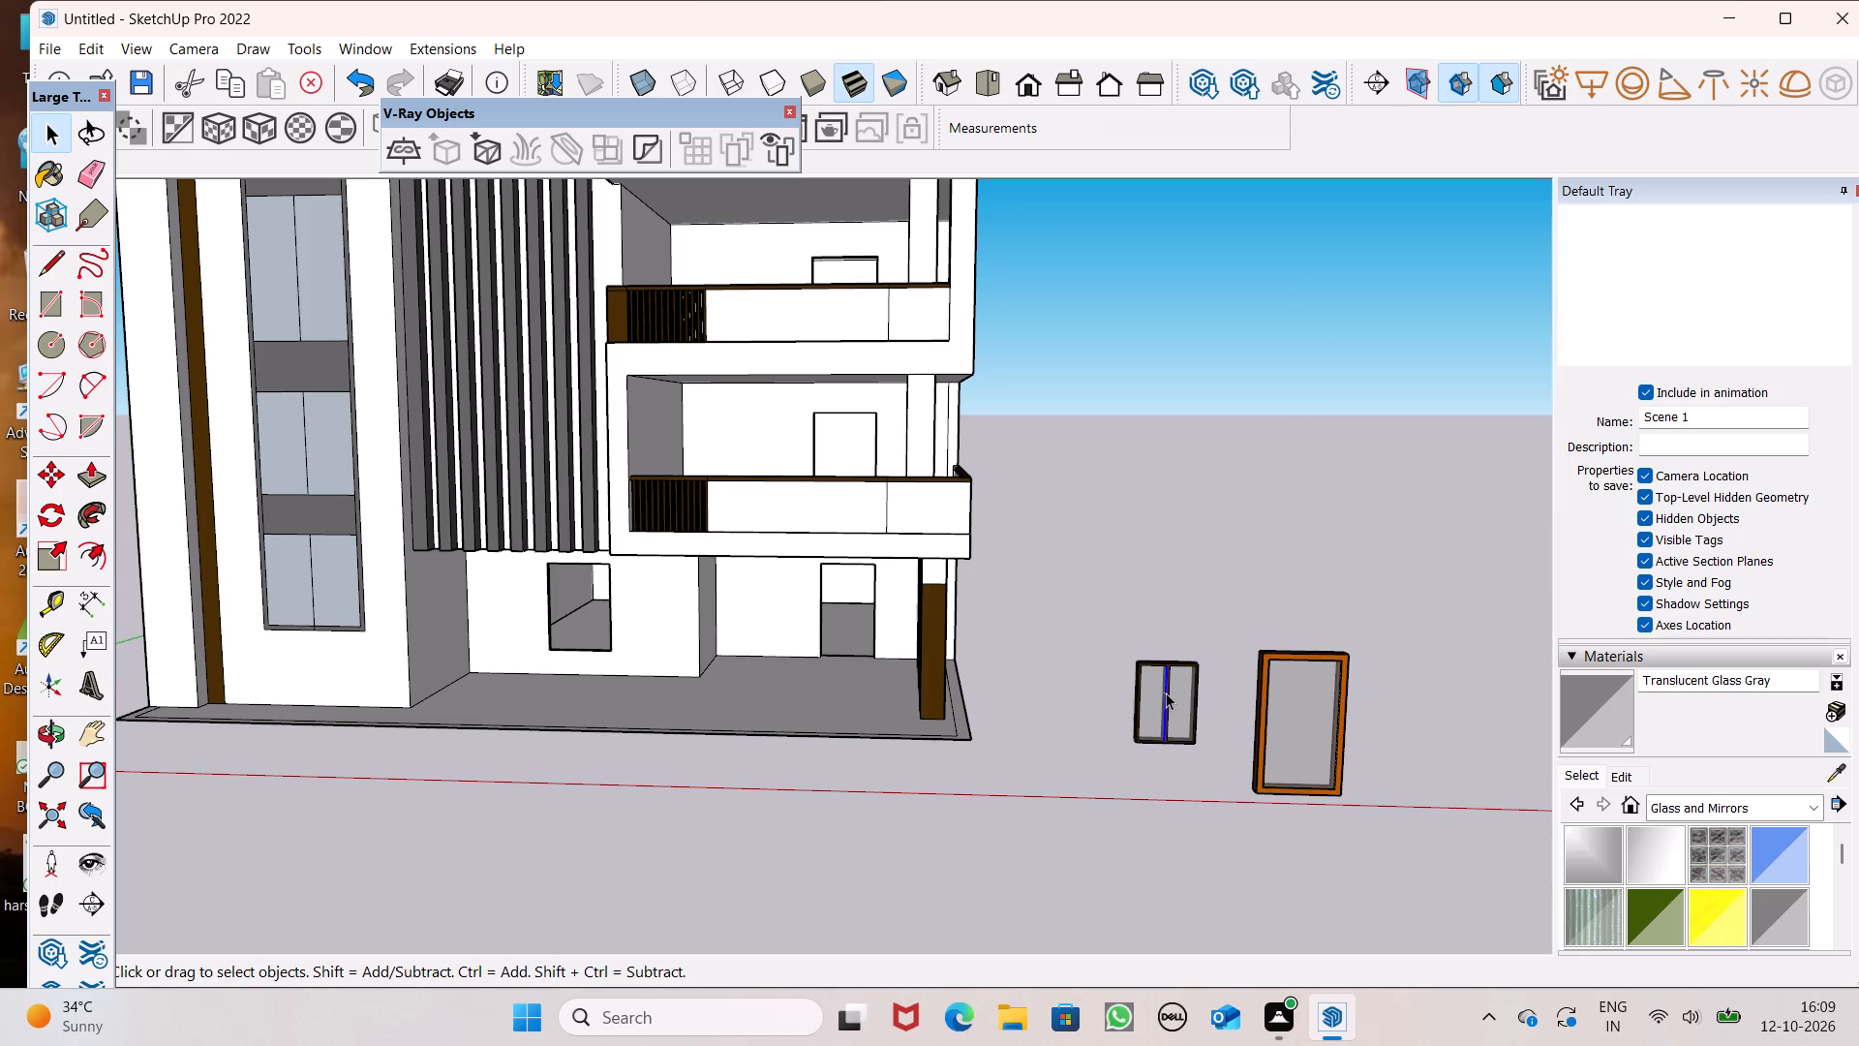
triple_click(1167, 692)
double_click(1169, 687)
right_click(1175, 668)
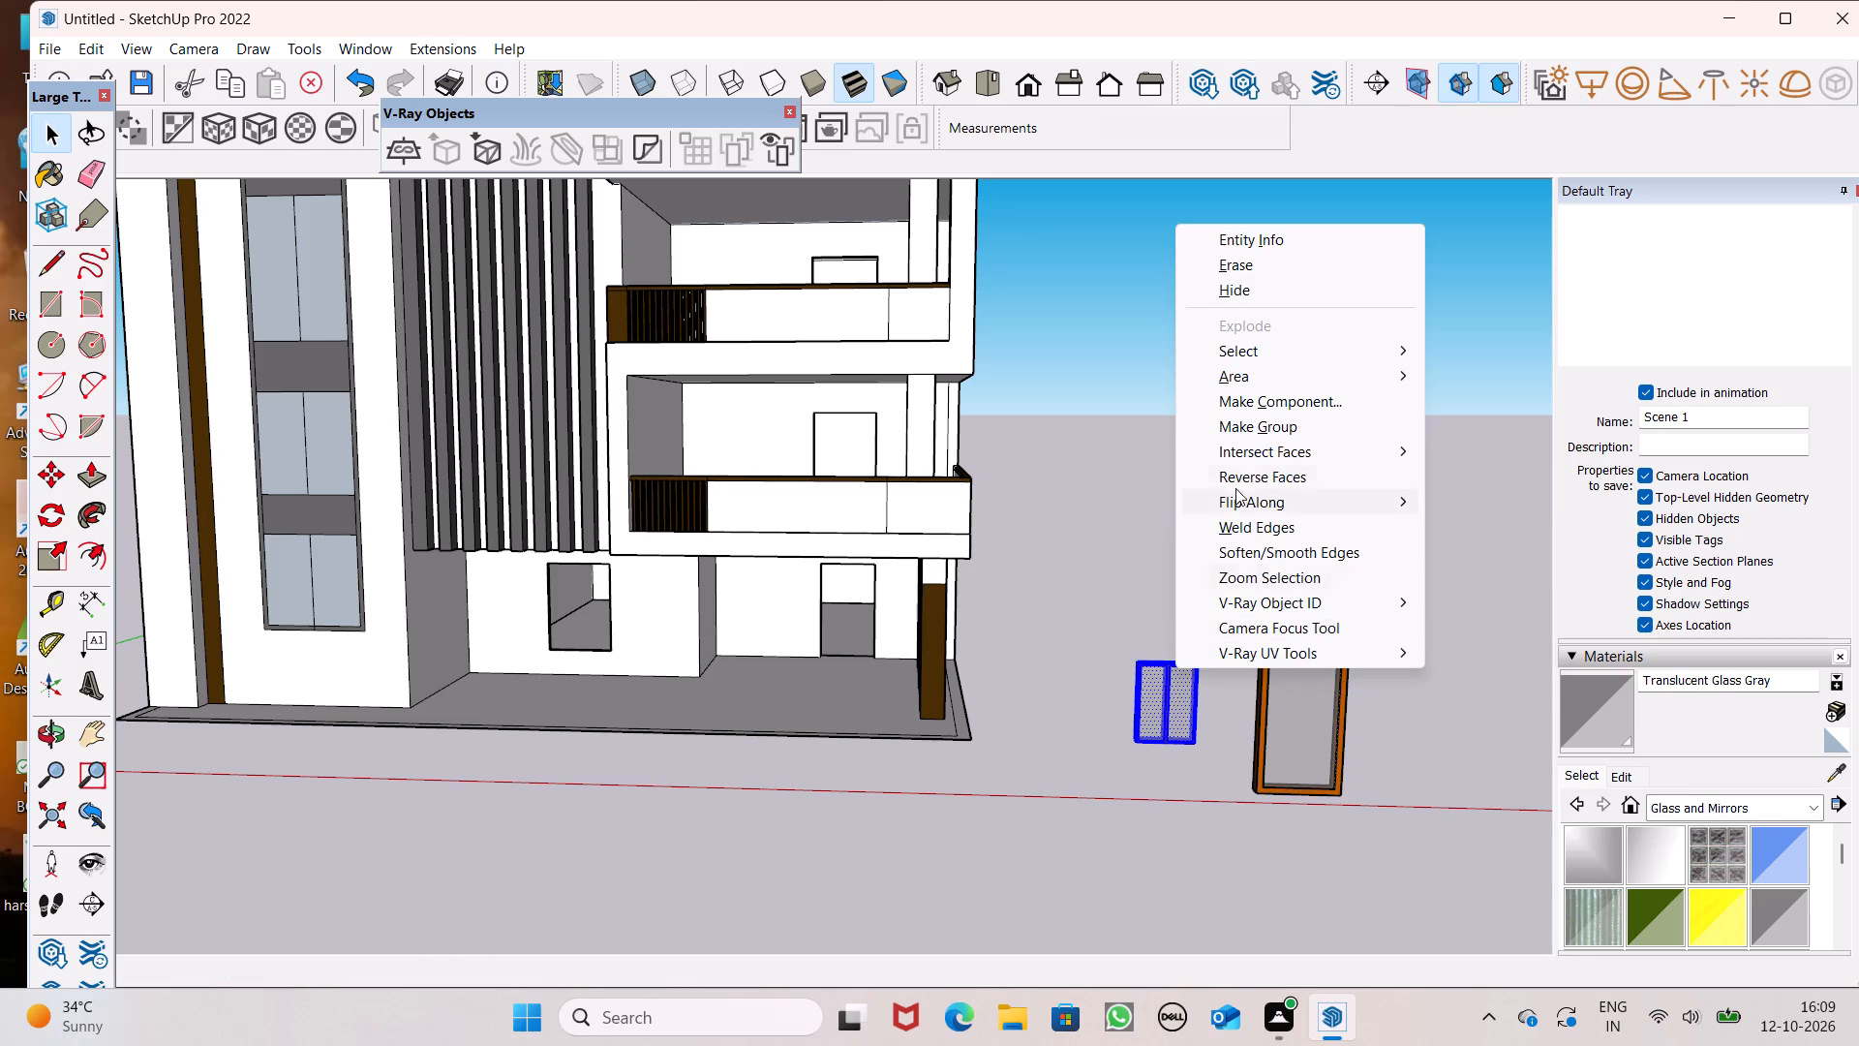
click(1283, 418)
Move the orange-framed glass door into the ground-floor door opening behind the porch columns, aligning its bottom corner with the opening's corner.
click(1294, 752)
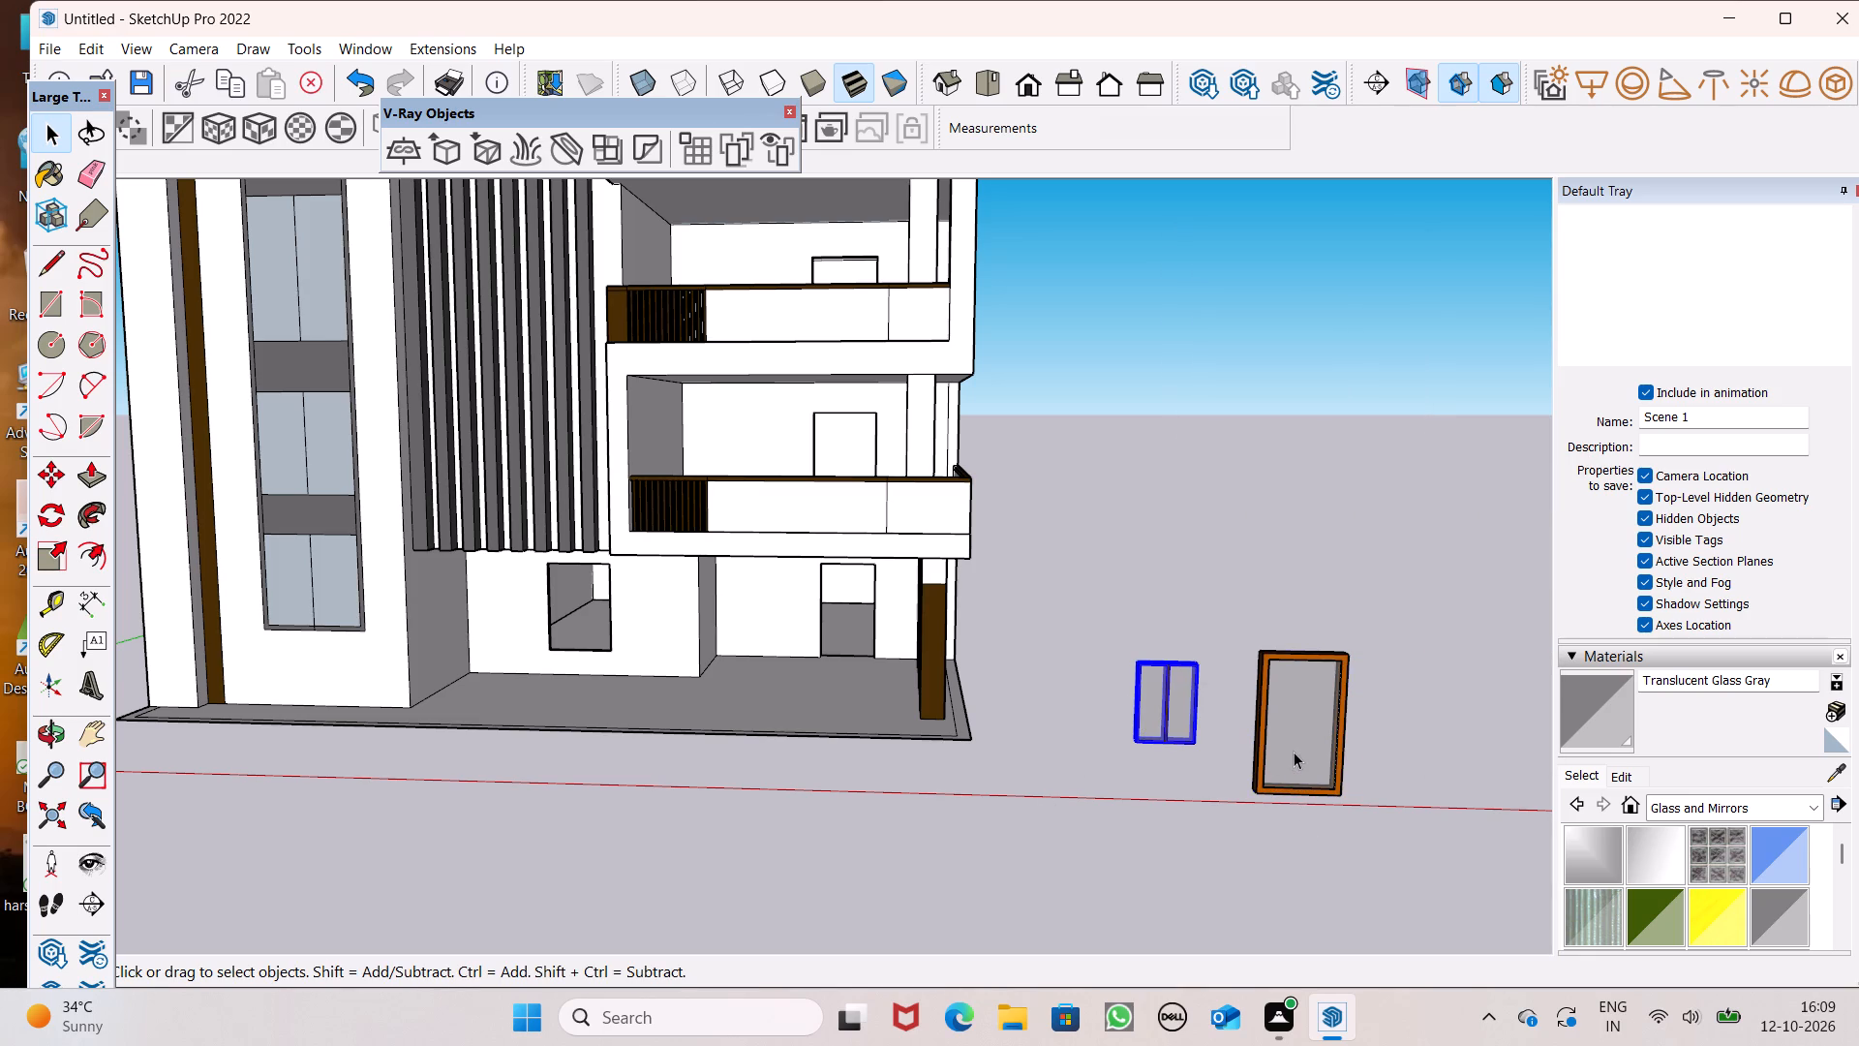
key(m)
key(Return)
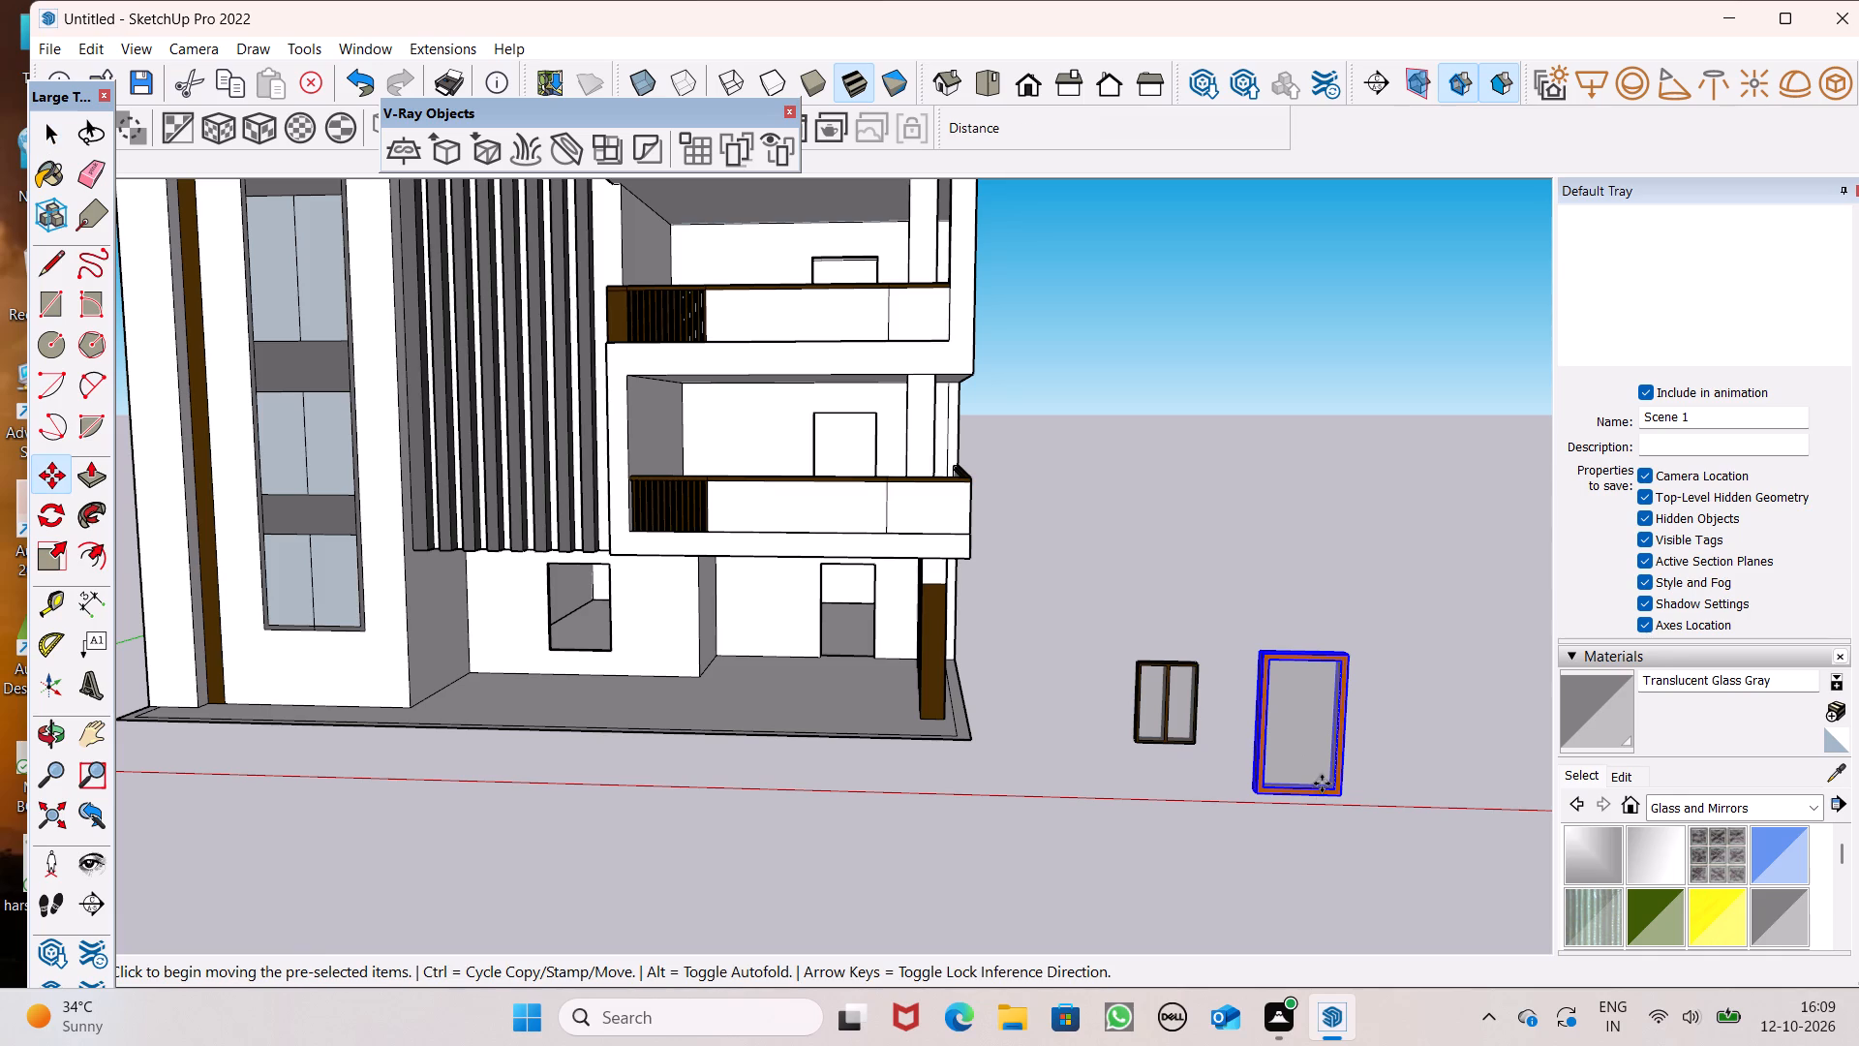
drag(1349, 795, 868, 663)
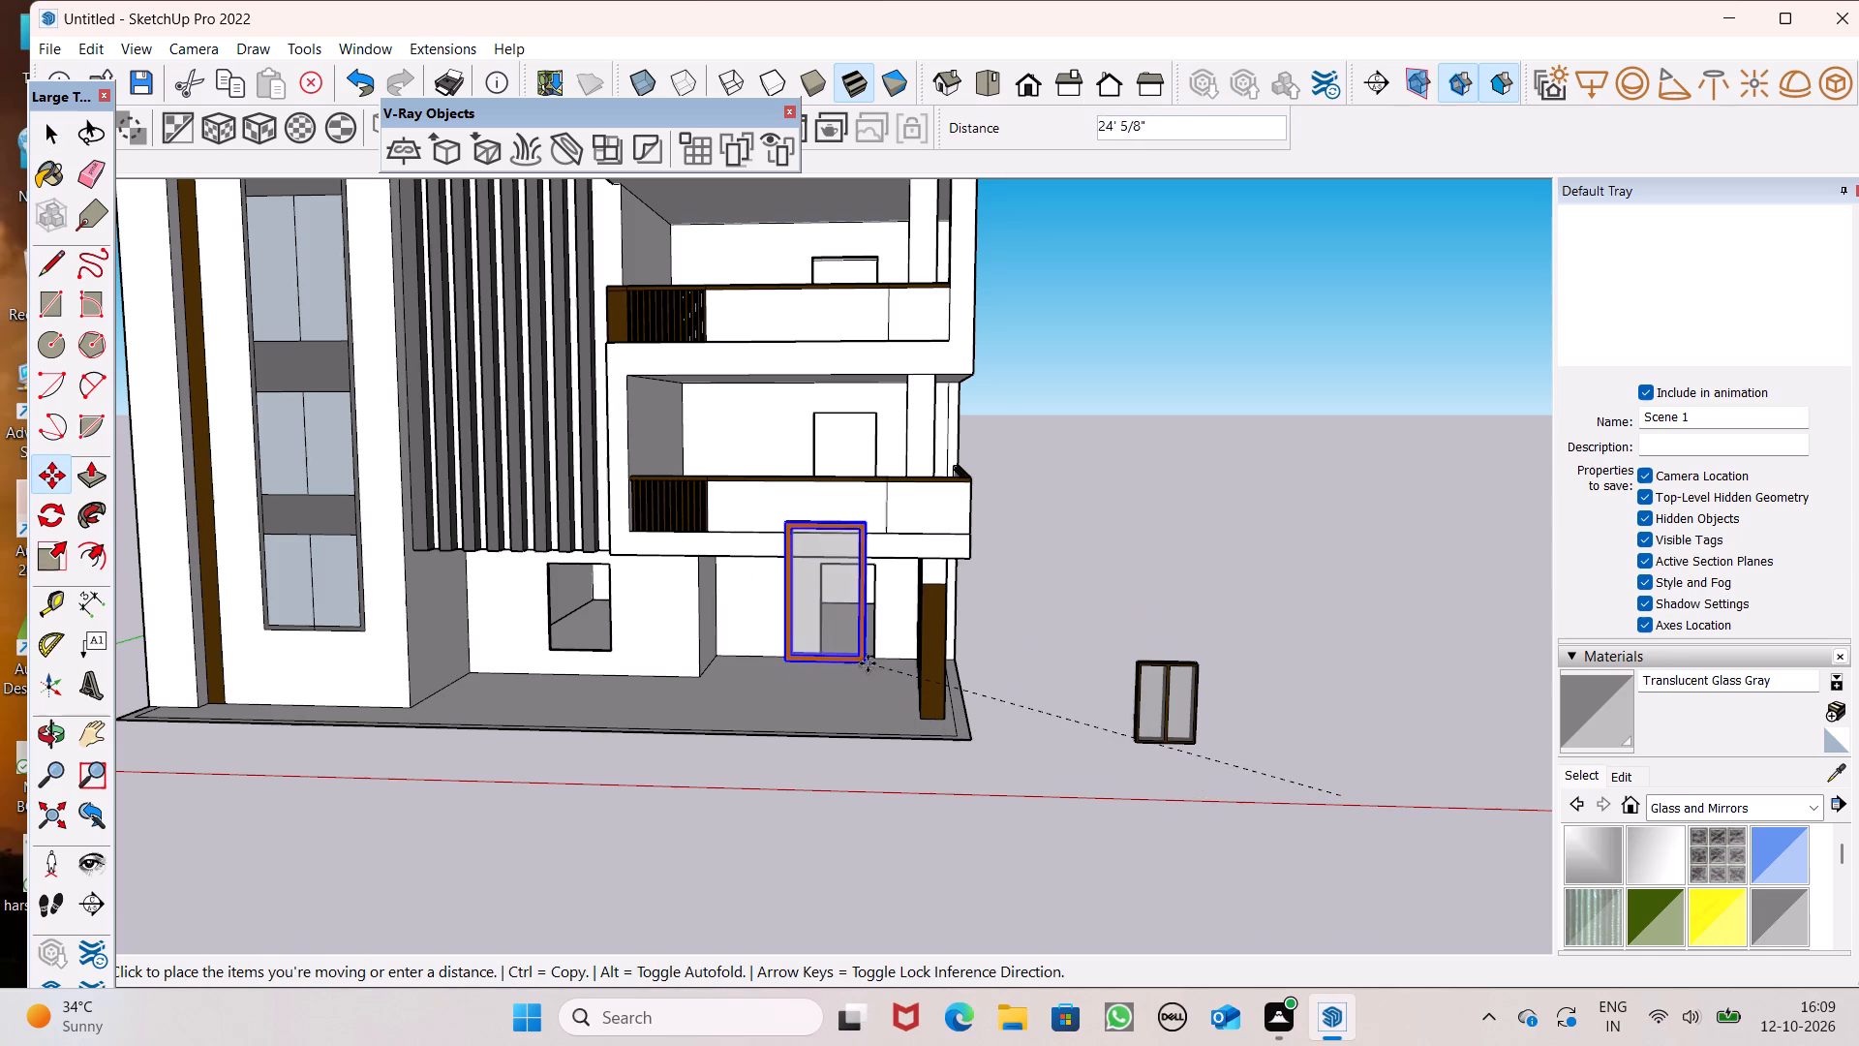
drag(868, 663, 868, 668)
scroll(916, 588, up, 7)
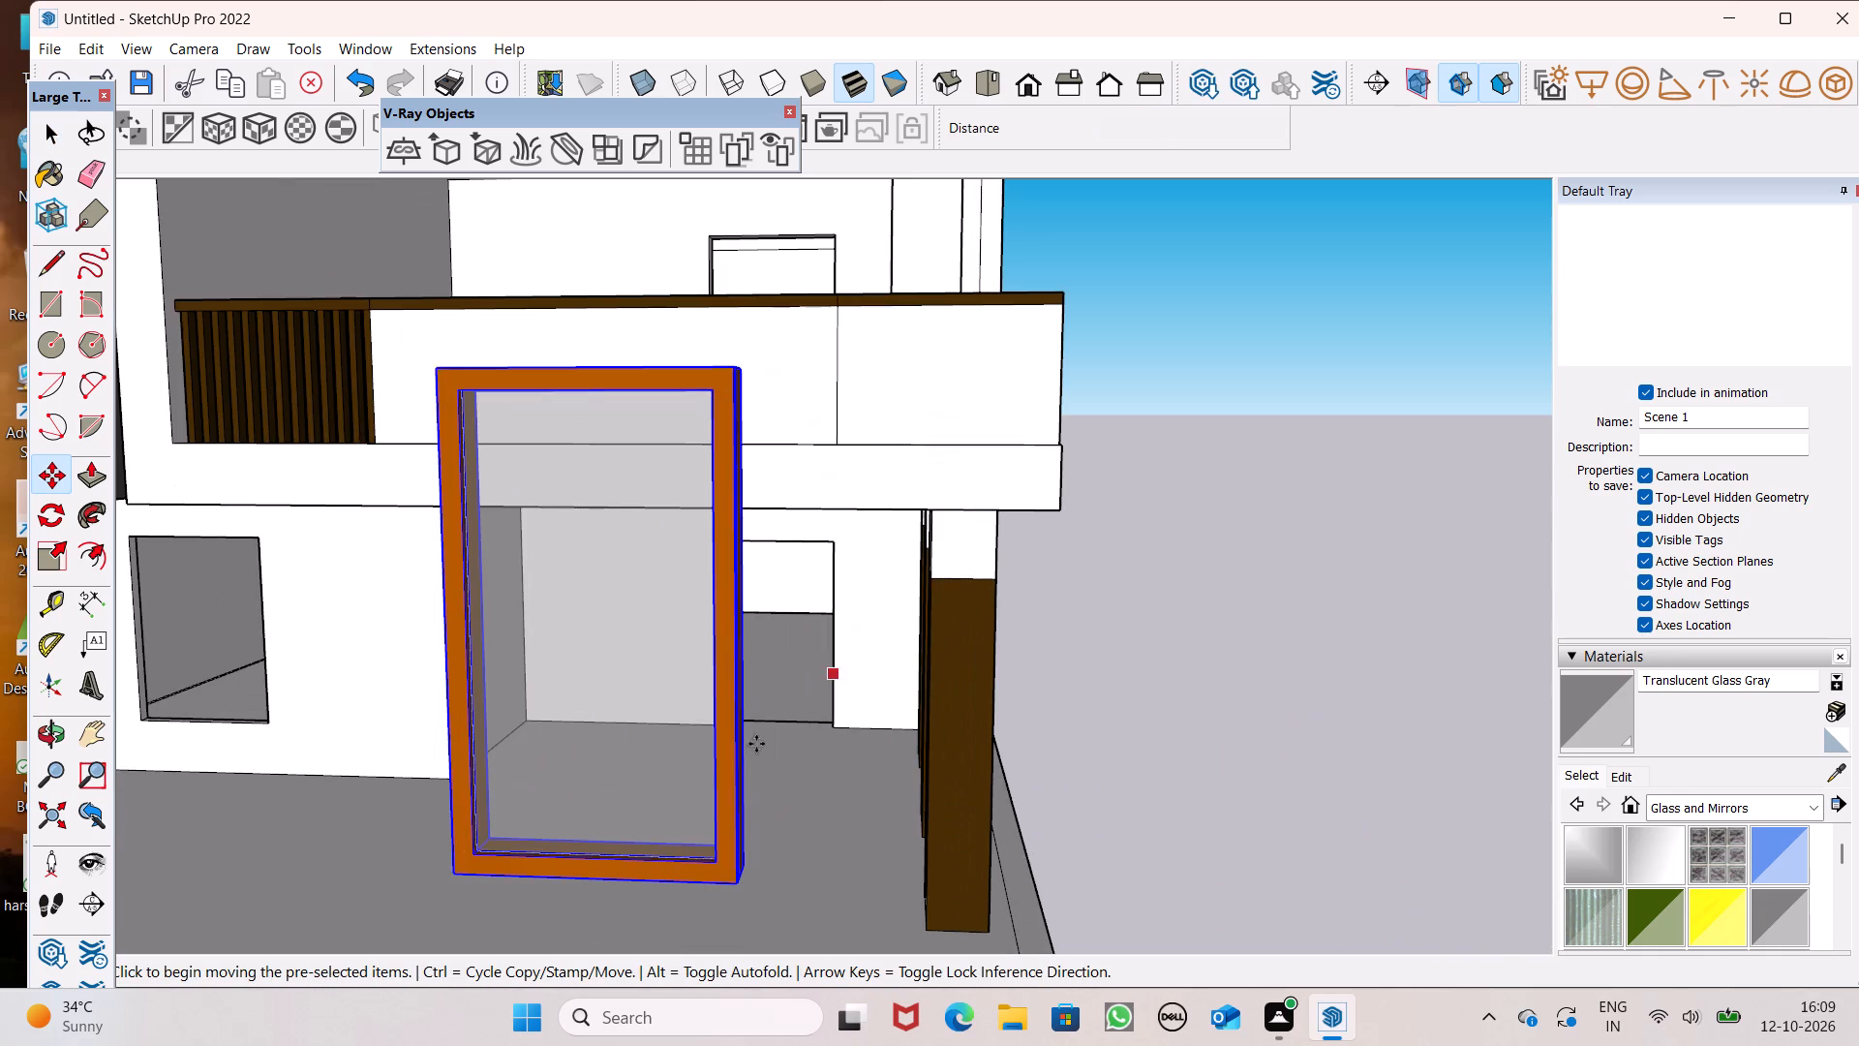
drag(733, 884, 915, 722)
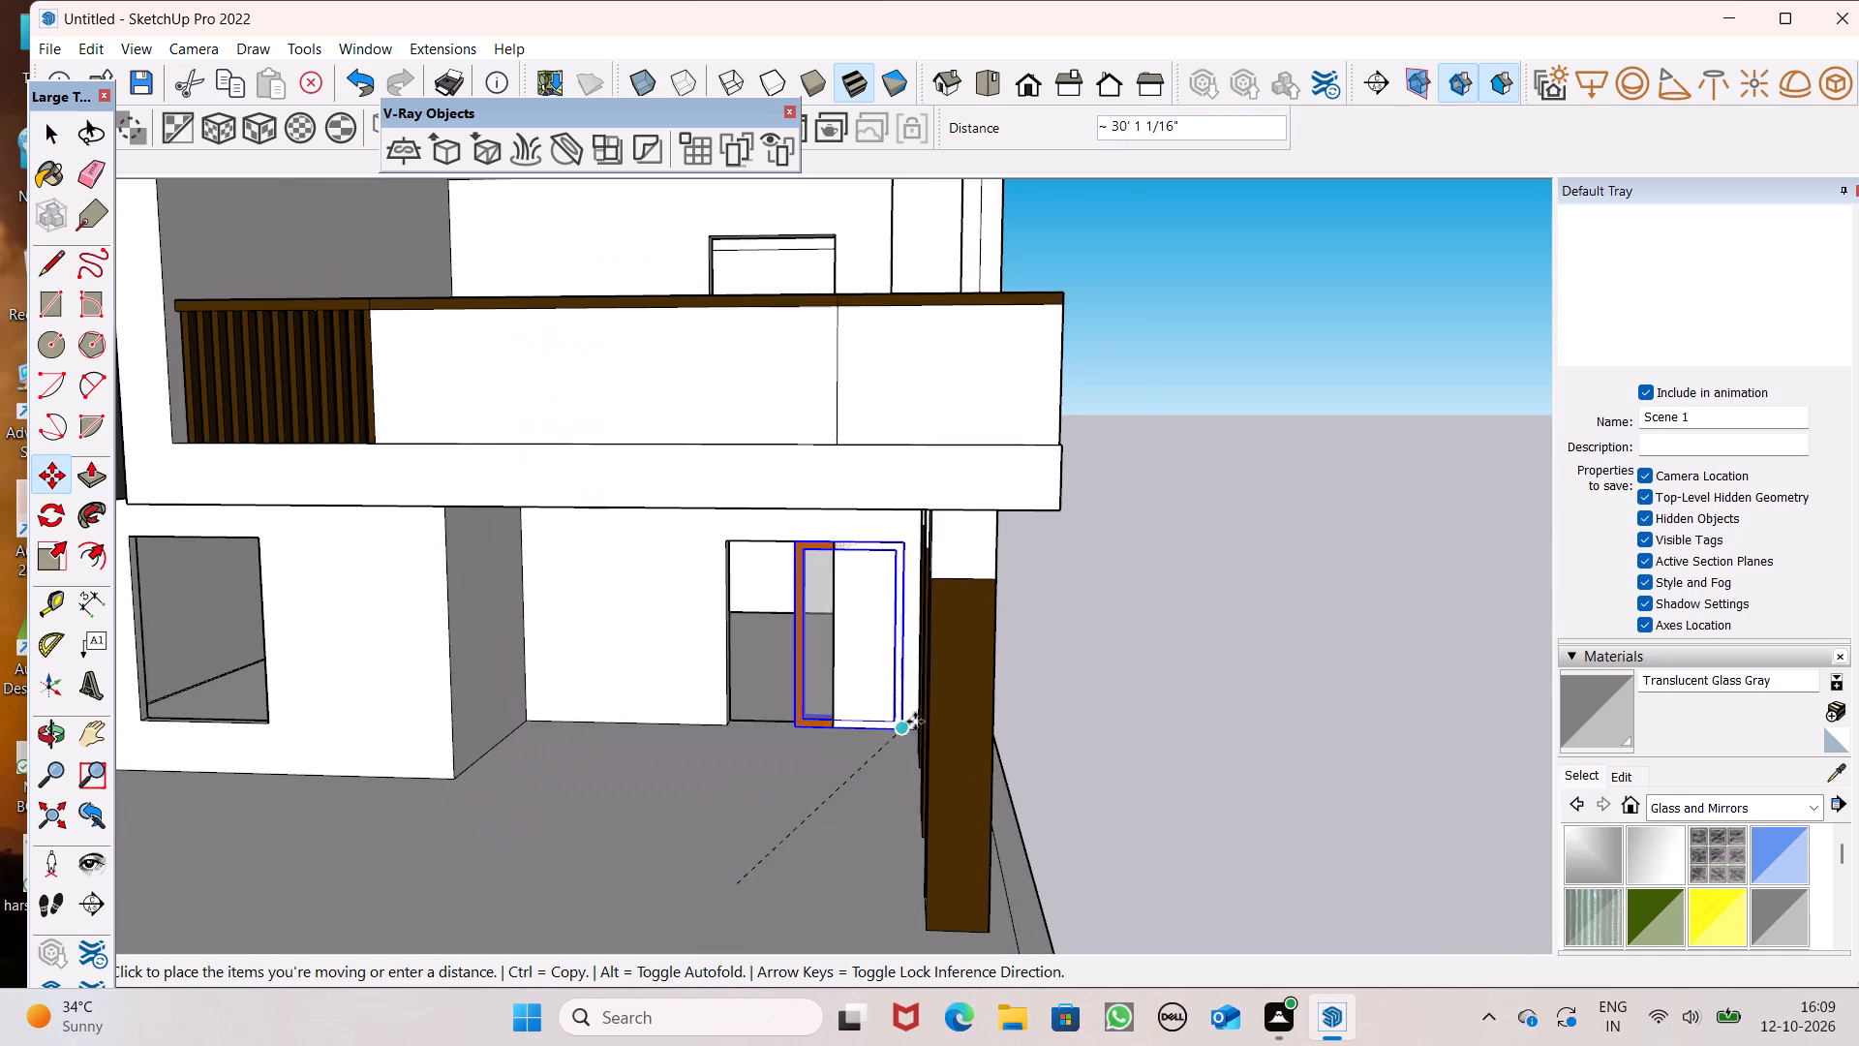
drag(915, 722, 847, 727)
Examine the fit of the orange-framed door in the ground-floor opening, including its bottom corner, and the surrounding facade.
scroll(820, 689, up, 3)
scroll(816, 516, up, 5)
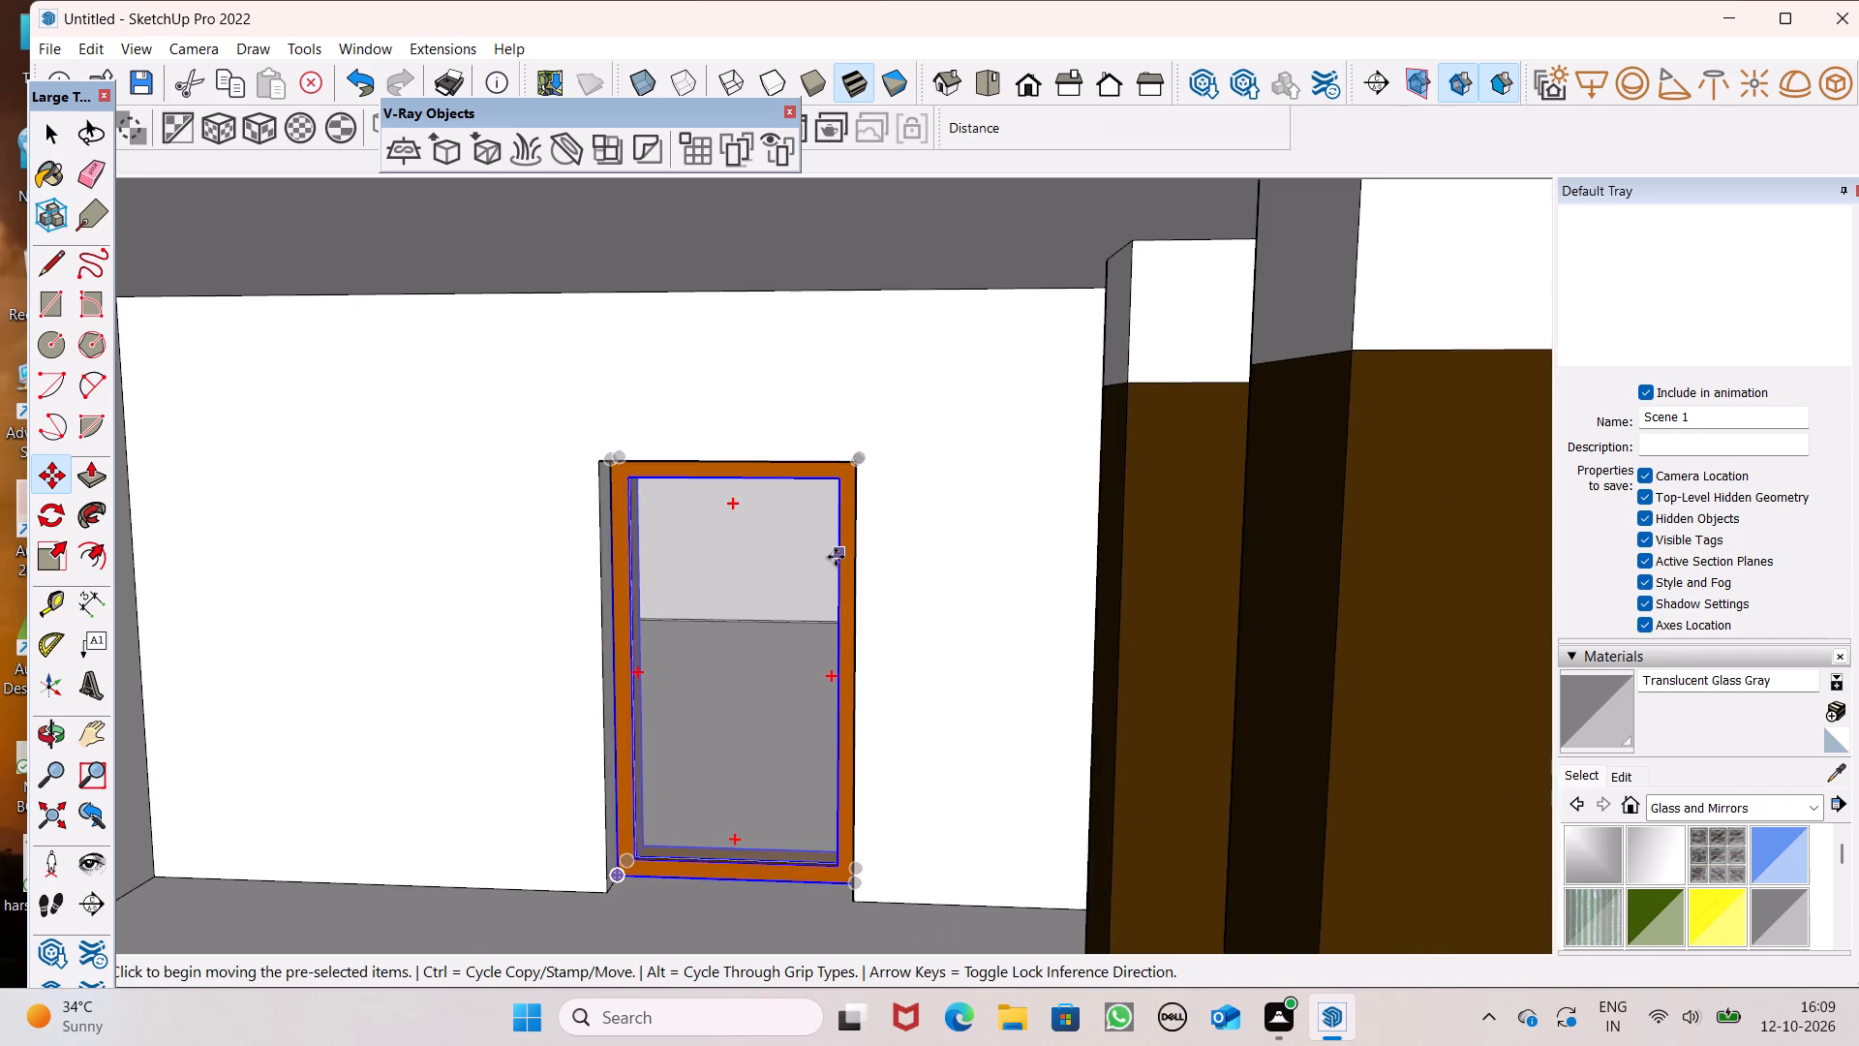
scroll(836, 557, down, 3)
middle_drag(845, 650, 906, 771)
middle_drag(907, 768, 888, 504)
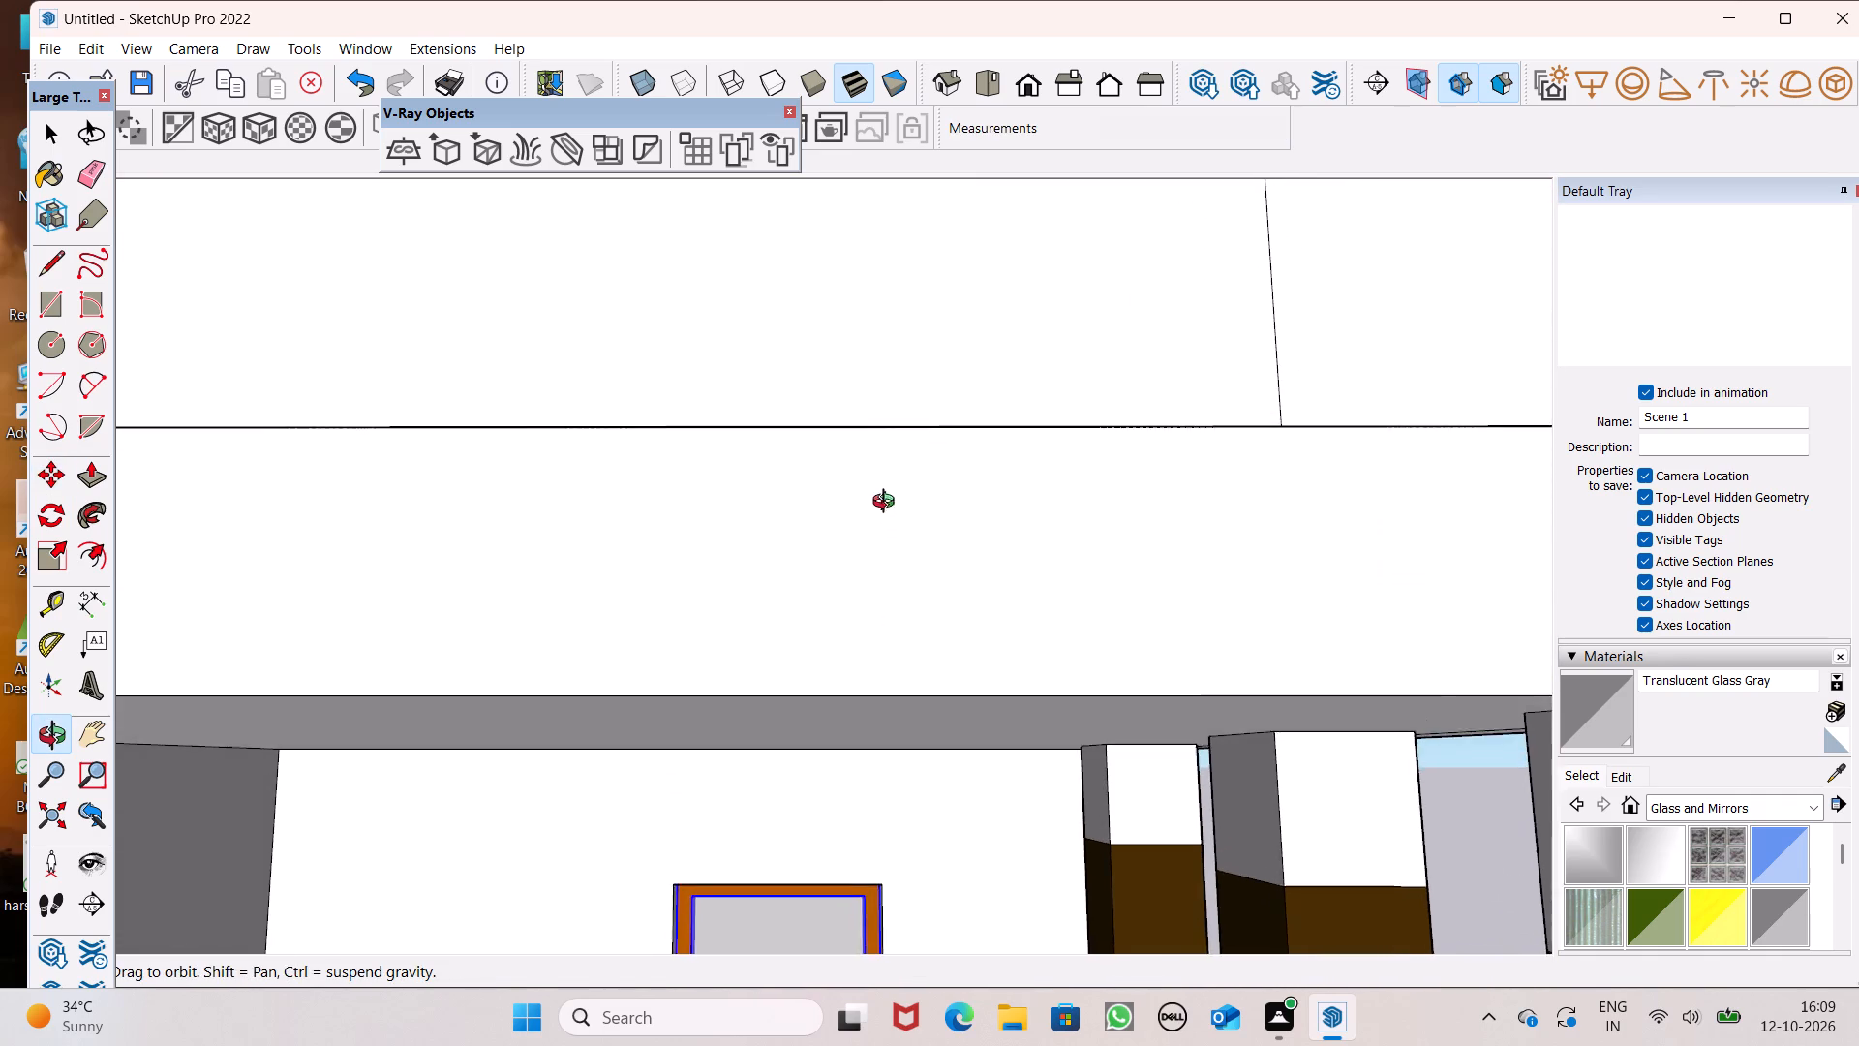
middle_drag(888, 504, 886, 495)
scroll(975, 556, down, 8)
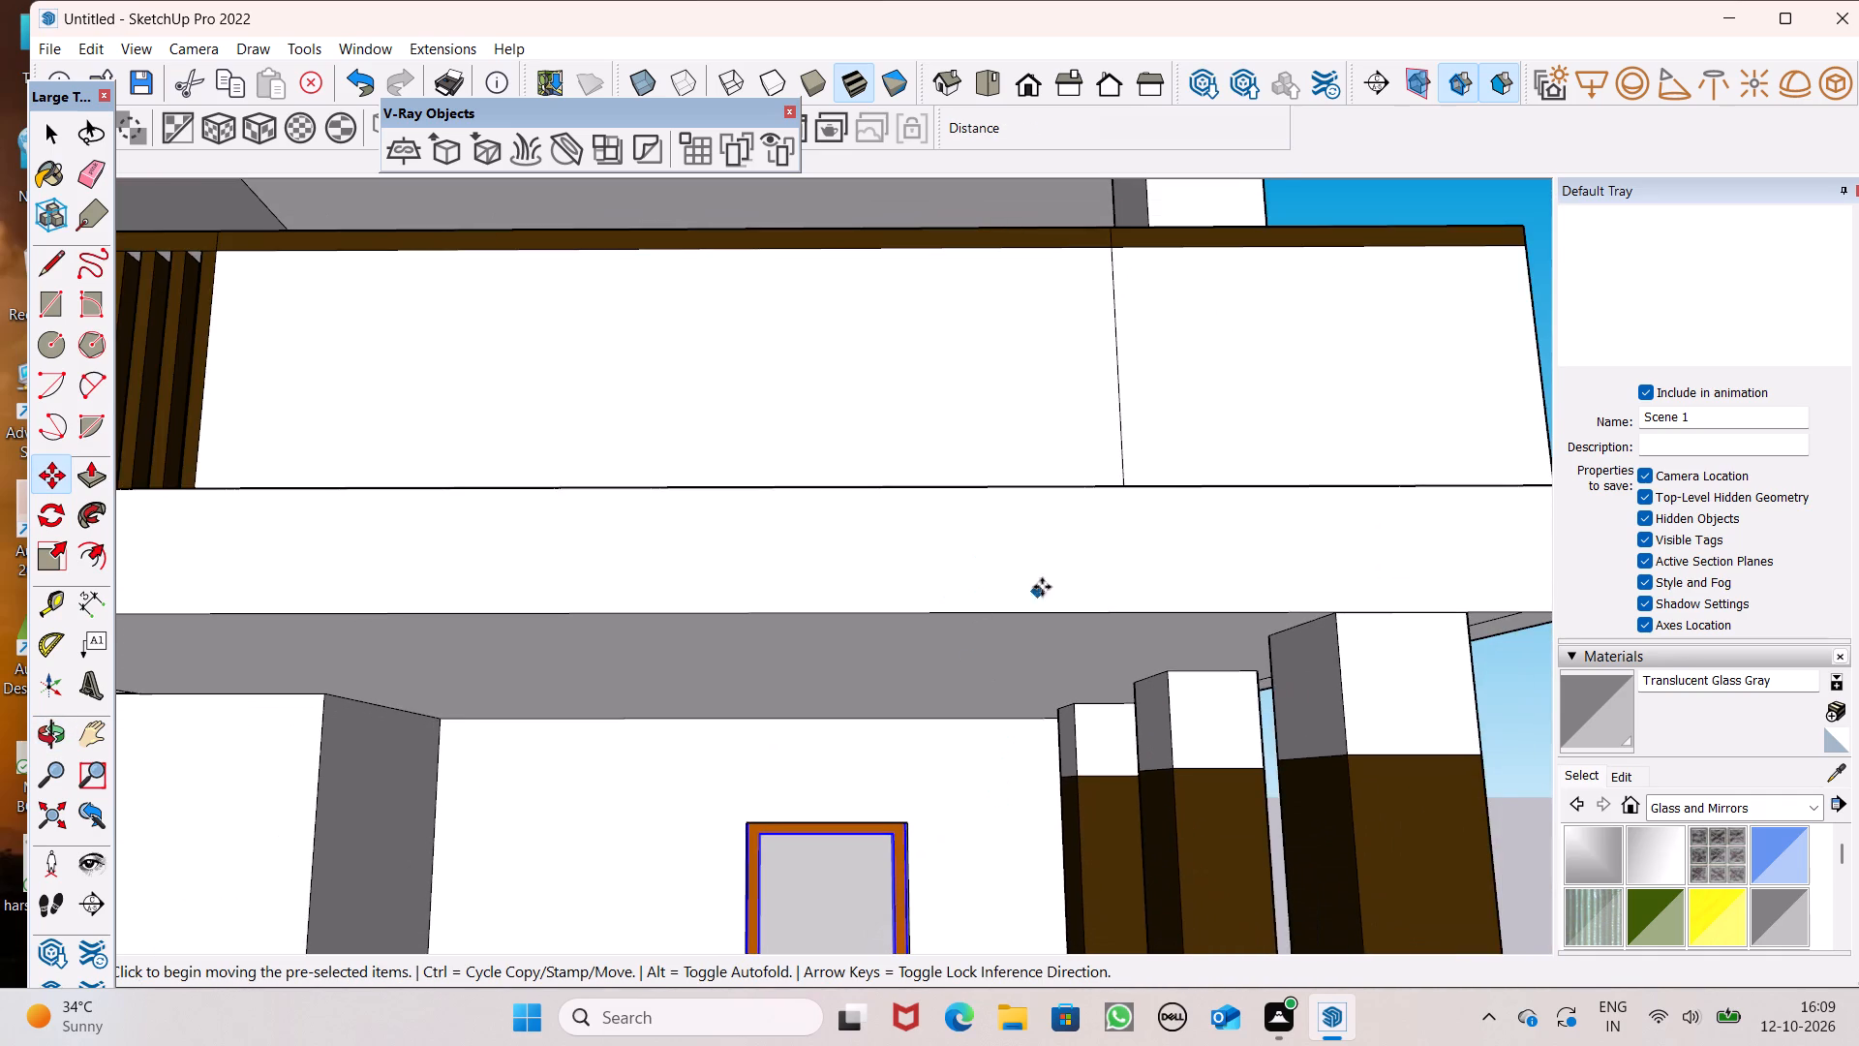
scroll(1042, 587, down, 12)
middle_drag(1005, 912, 1013, 971)
scroll(1015, 730, up, 5)
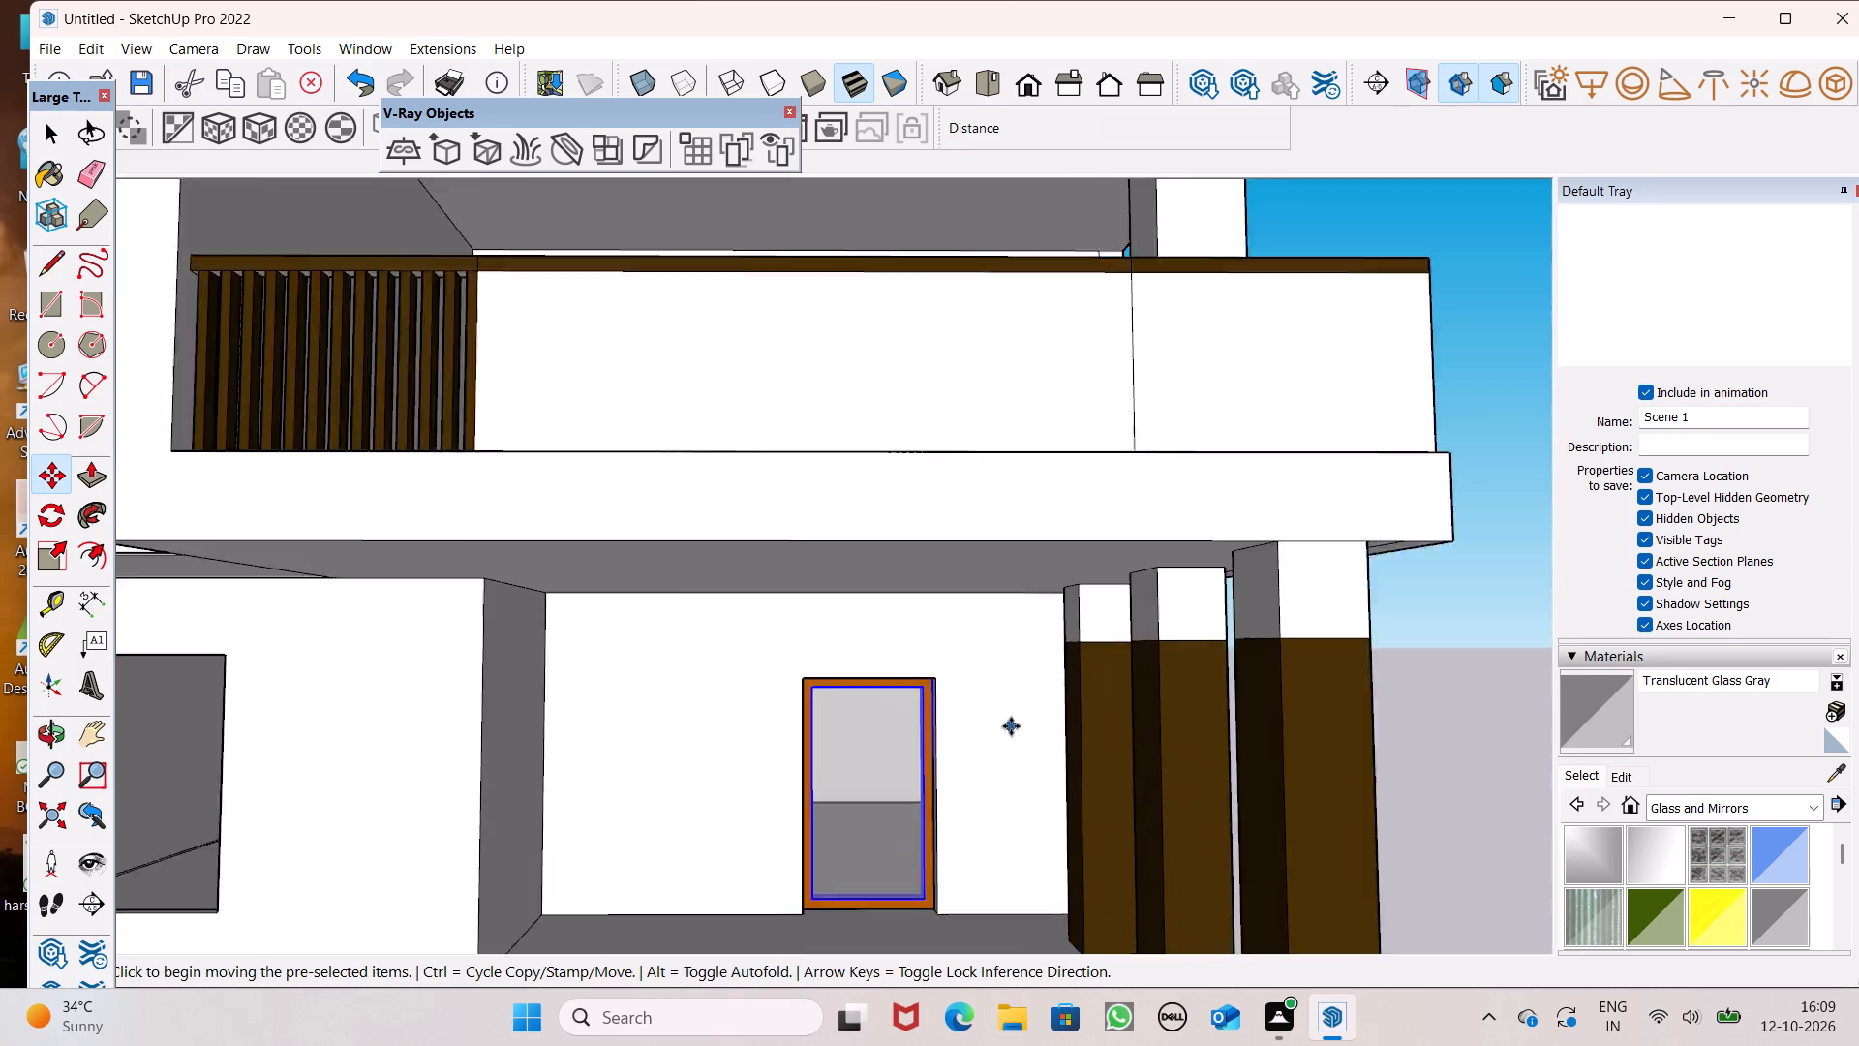
scroll(1011, 726, up, 2)
scroll(1010, 708, down, 11)
middle_drag(1003, 862, 985, 954)
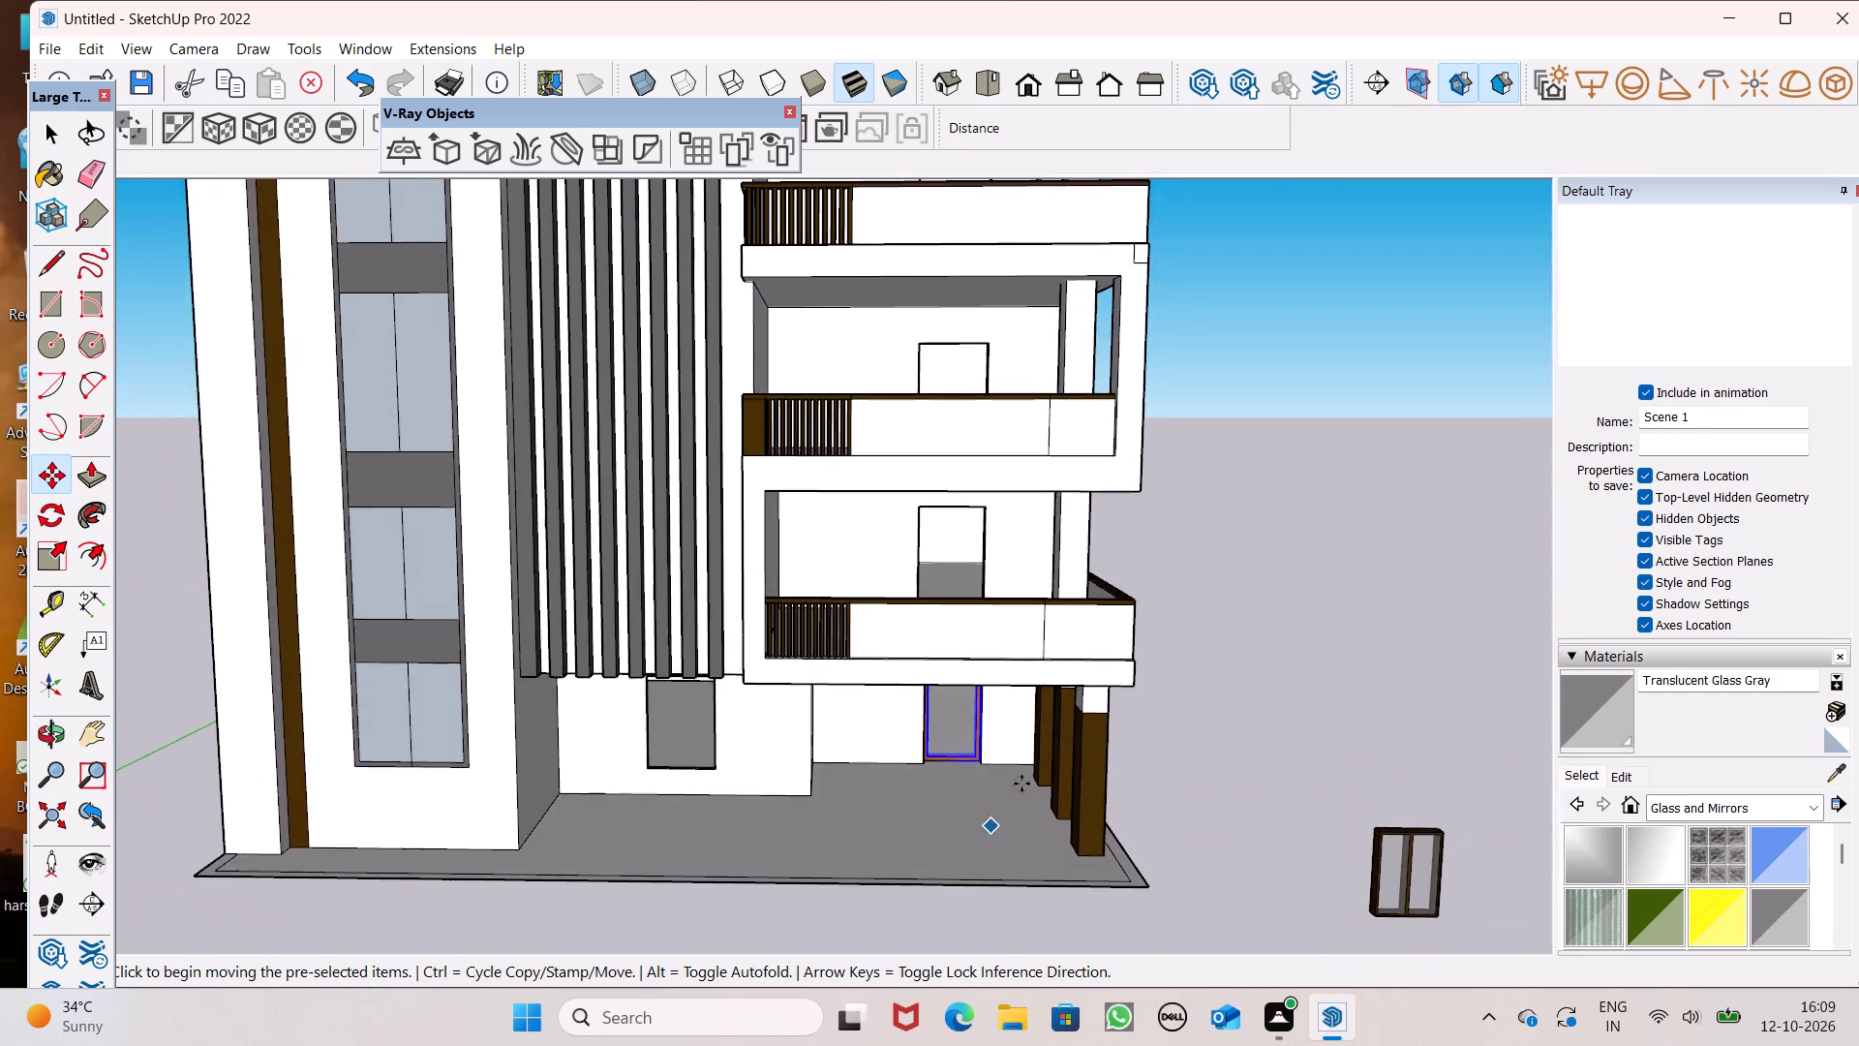
scroll(1032, 768, up, 7)
scroll(941, 736, up, 14)
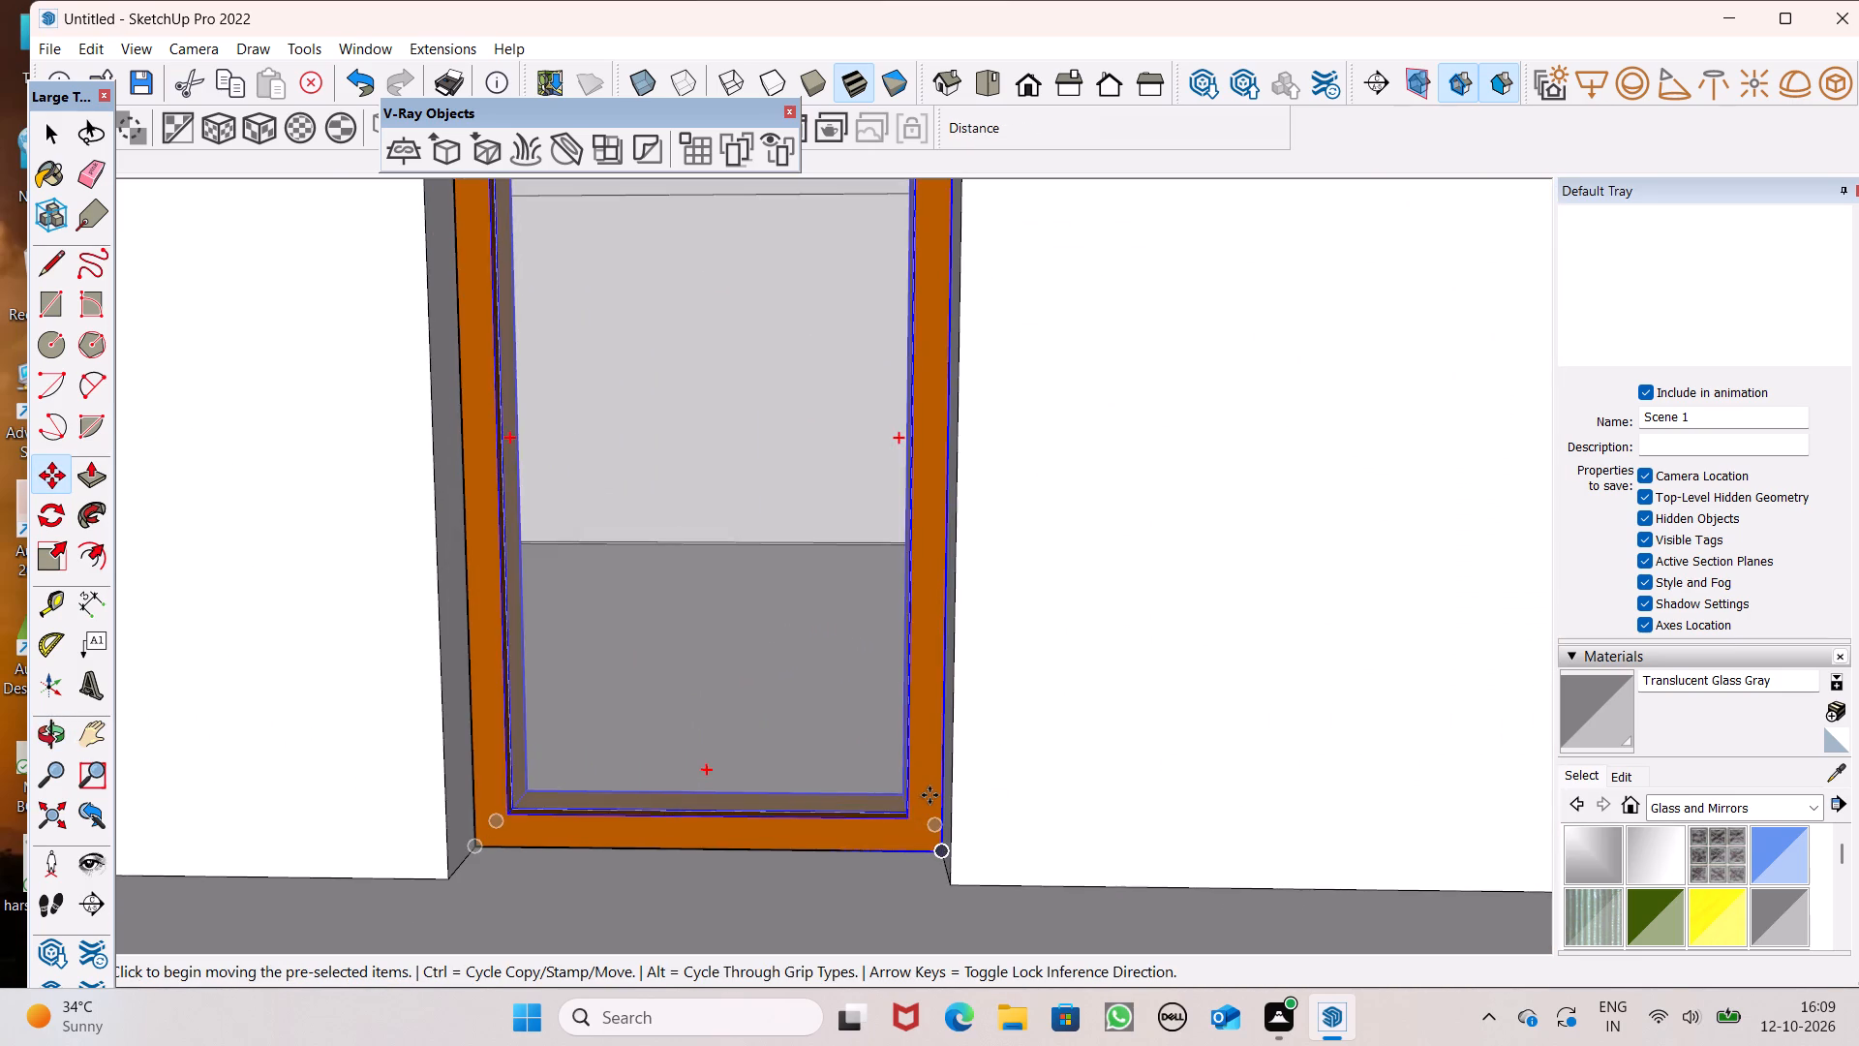
Move the orange-framed door so its bottom corner meets the outer front corner of the ground-floor opening.
scroll(929, 795, down, 3)
middle_drag(931, 905, 936, 944)
scroll(937, 855, up, 5)
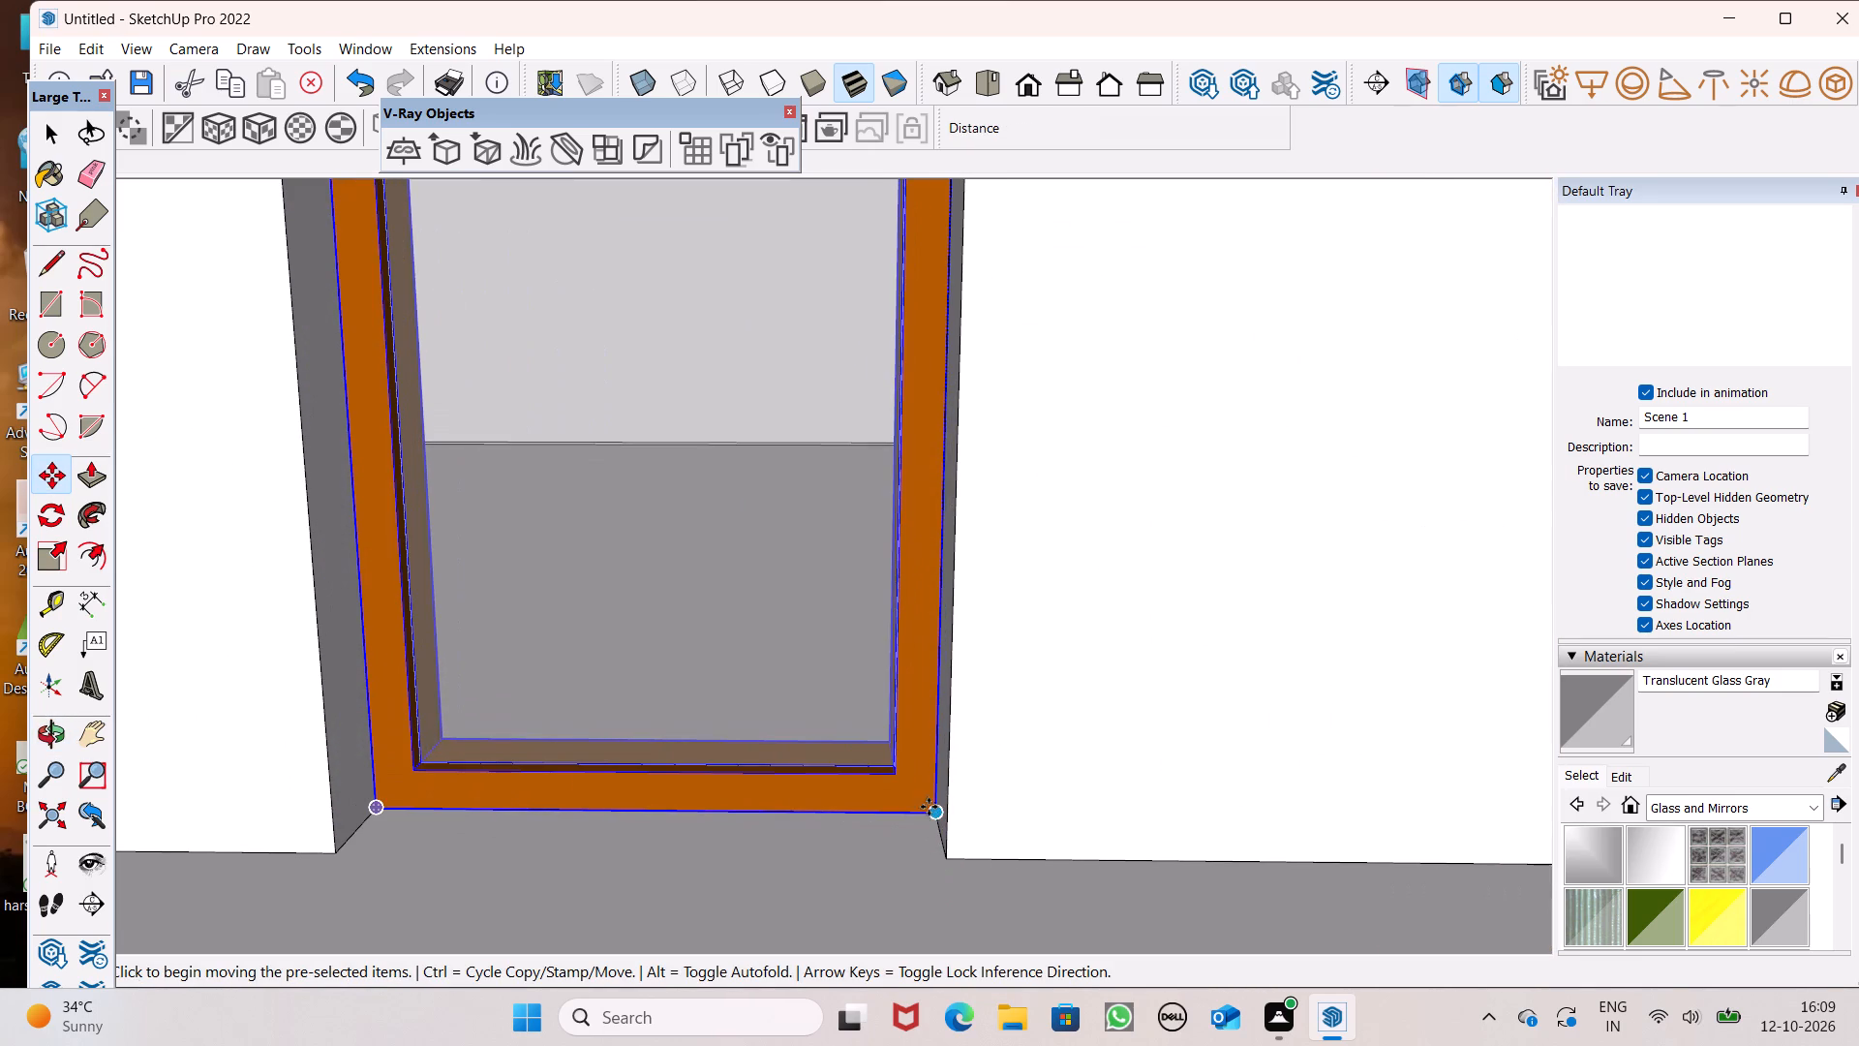
drag(929, 807, 965, 859)
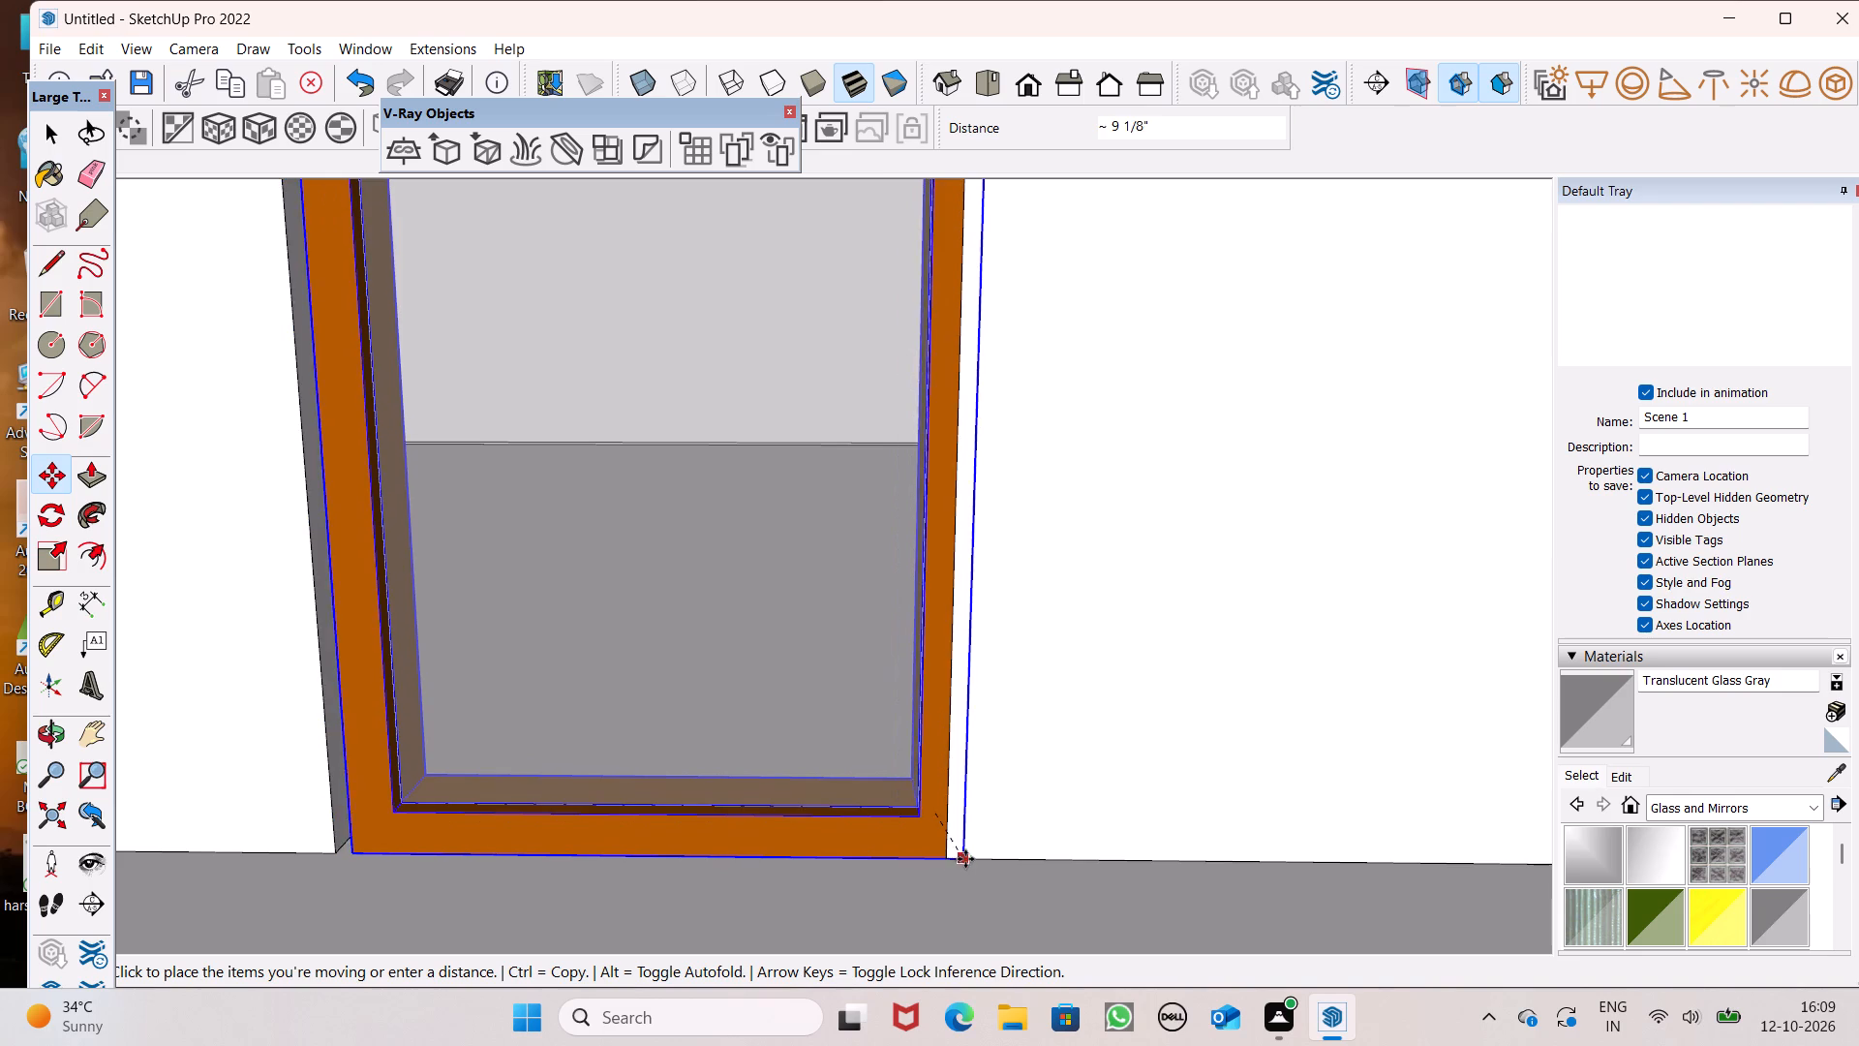
drag(965, 859, 948, 859)
scroll(1021, 773, down, 9)
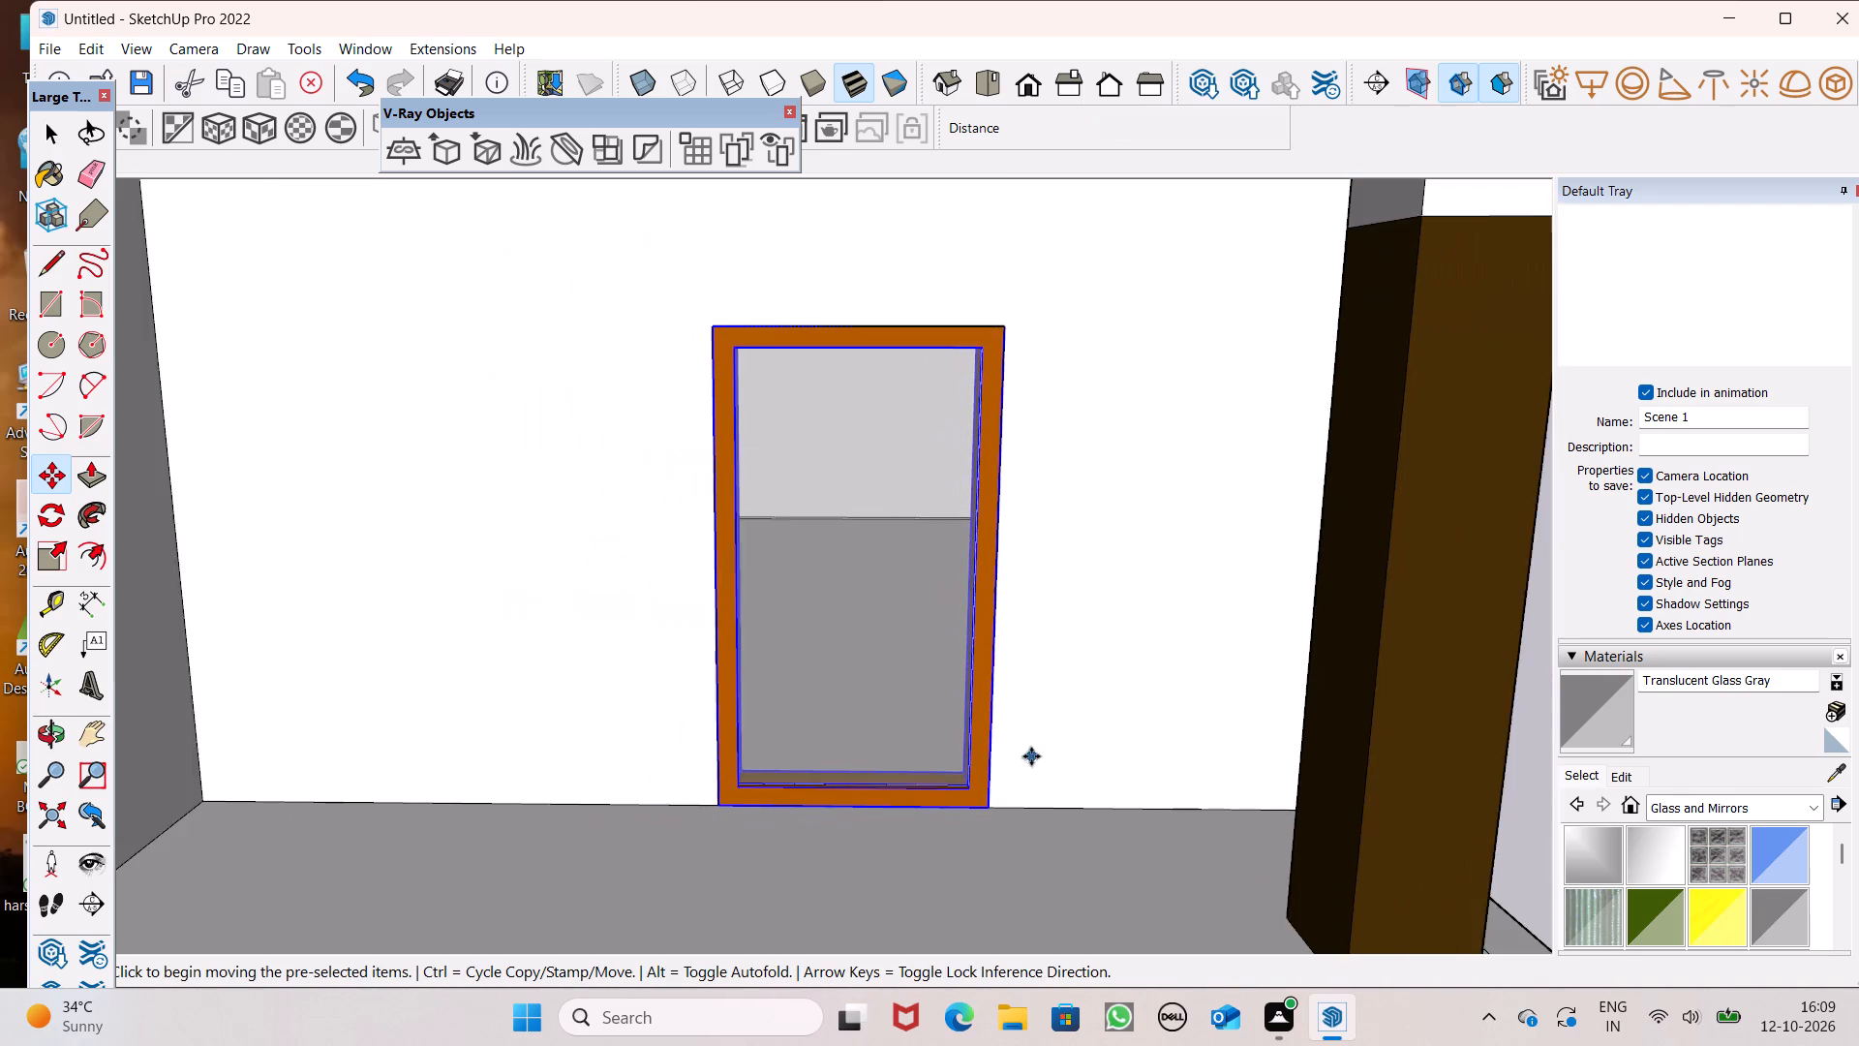
scroll(1034, 755, down, 4)
key(space)
key(space)
scroll(1046, 717, down, 7)
key(space)
scroll(1043, 692, down, 2)
scroll(1043, 692, up, 1)
scroll(1043, 692, down, 1)
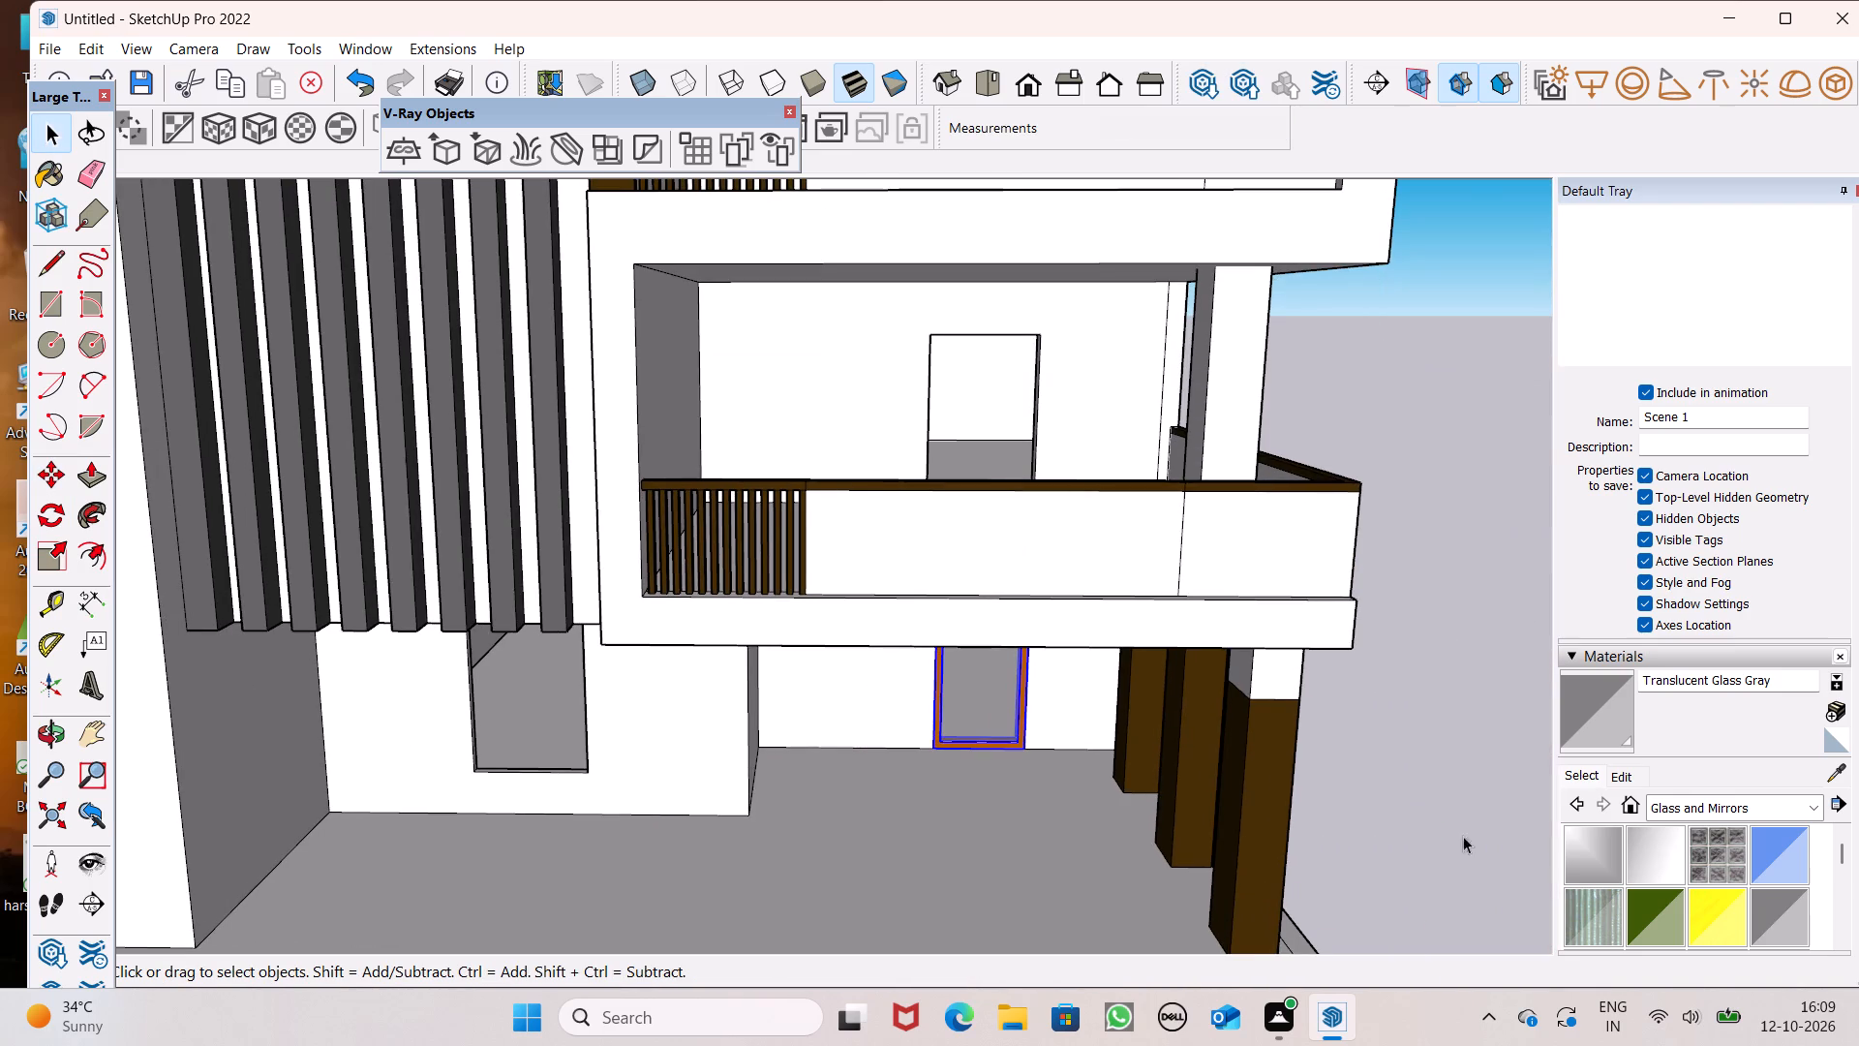
click(1483, 824)
Examine the orange-framed door's placement in the ground-floor wall and the overall facade from several angles.
scroll(1163, 600, down, 10)
scroll(1013, 676, up, 6)
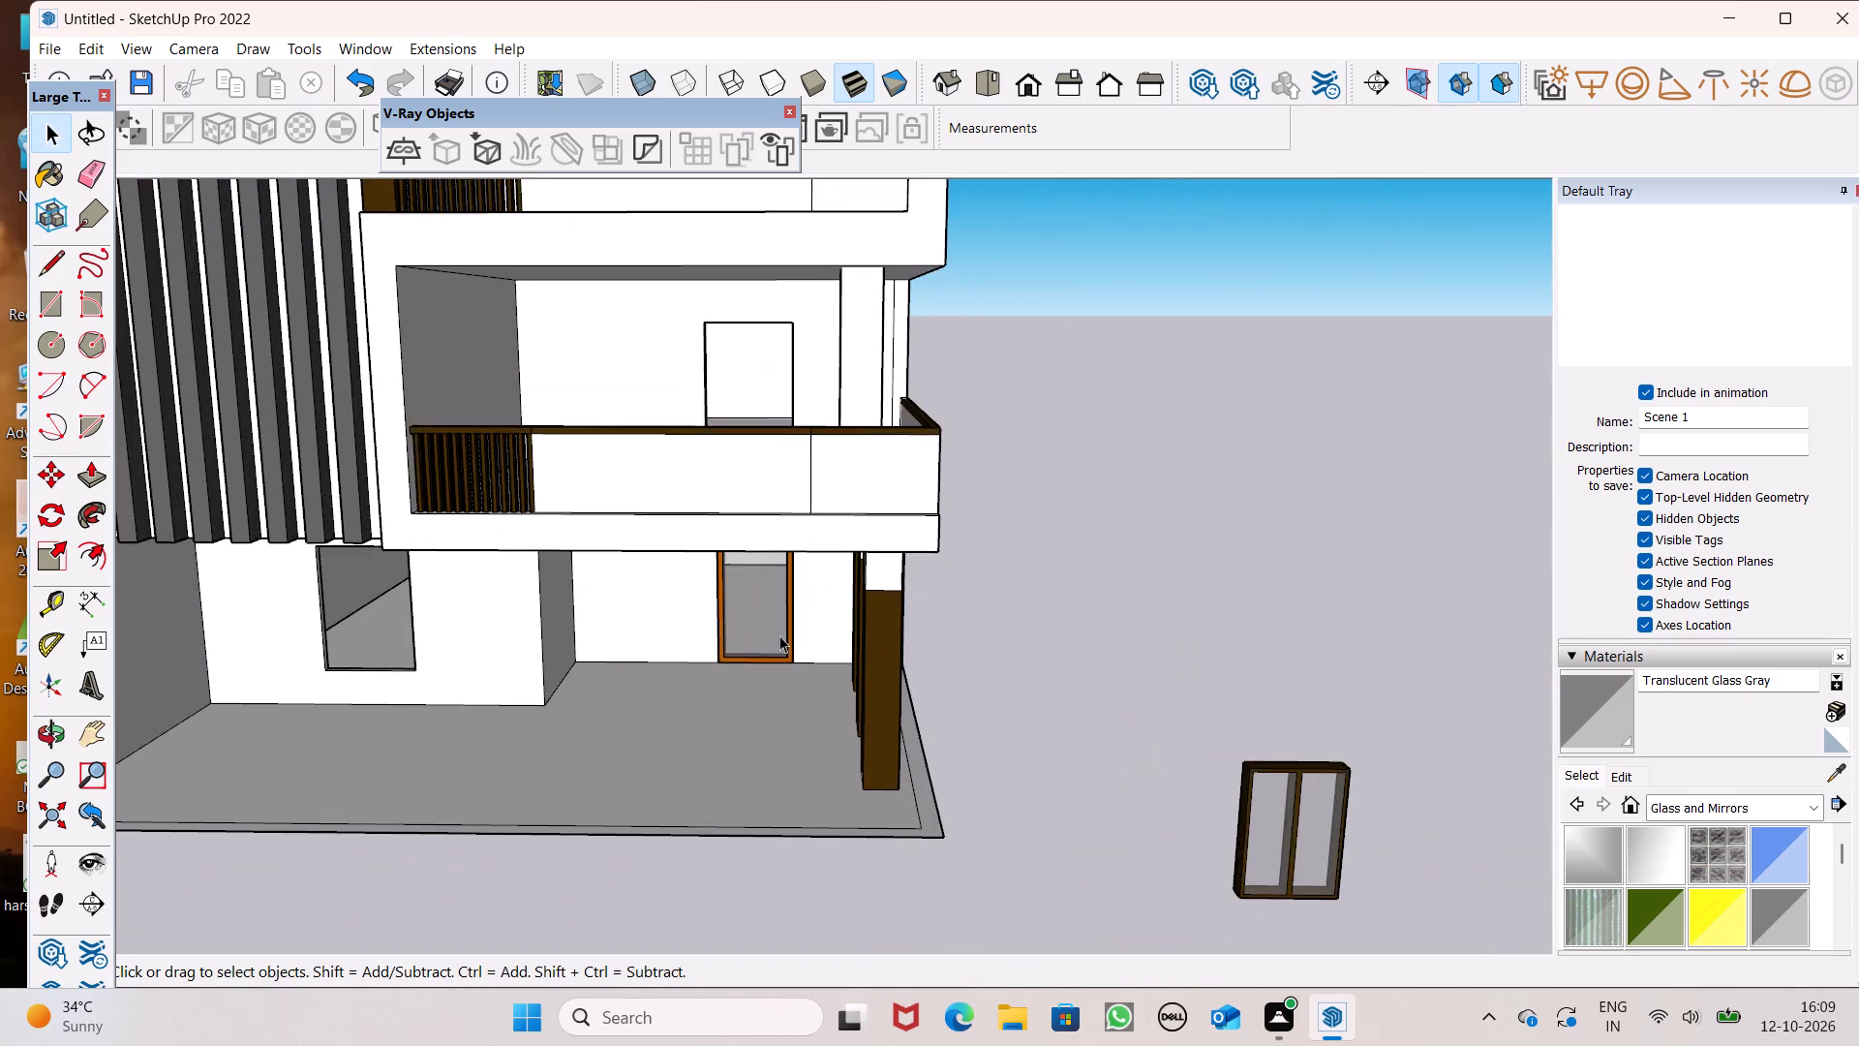
scroll(777, 634, up, 17)
scroll(779, 621, down, 5)
scroll(779, 620, up, 1)
scroll(779, 620, down, 1)
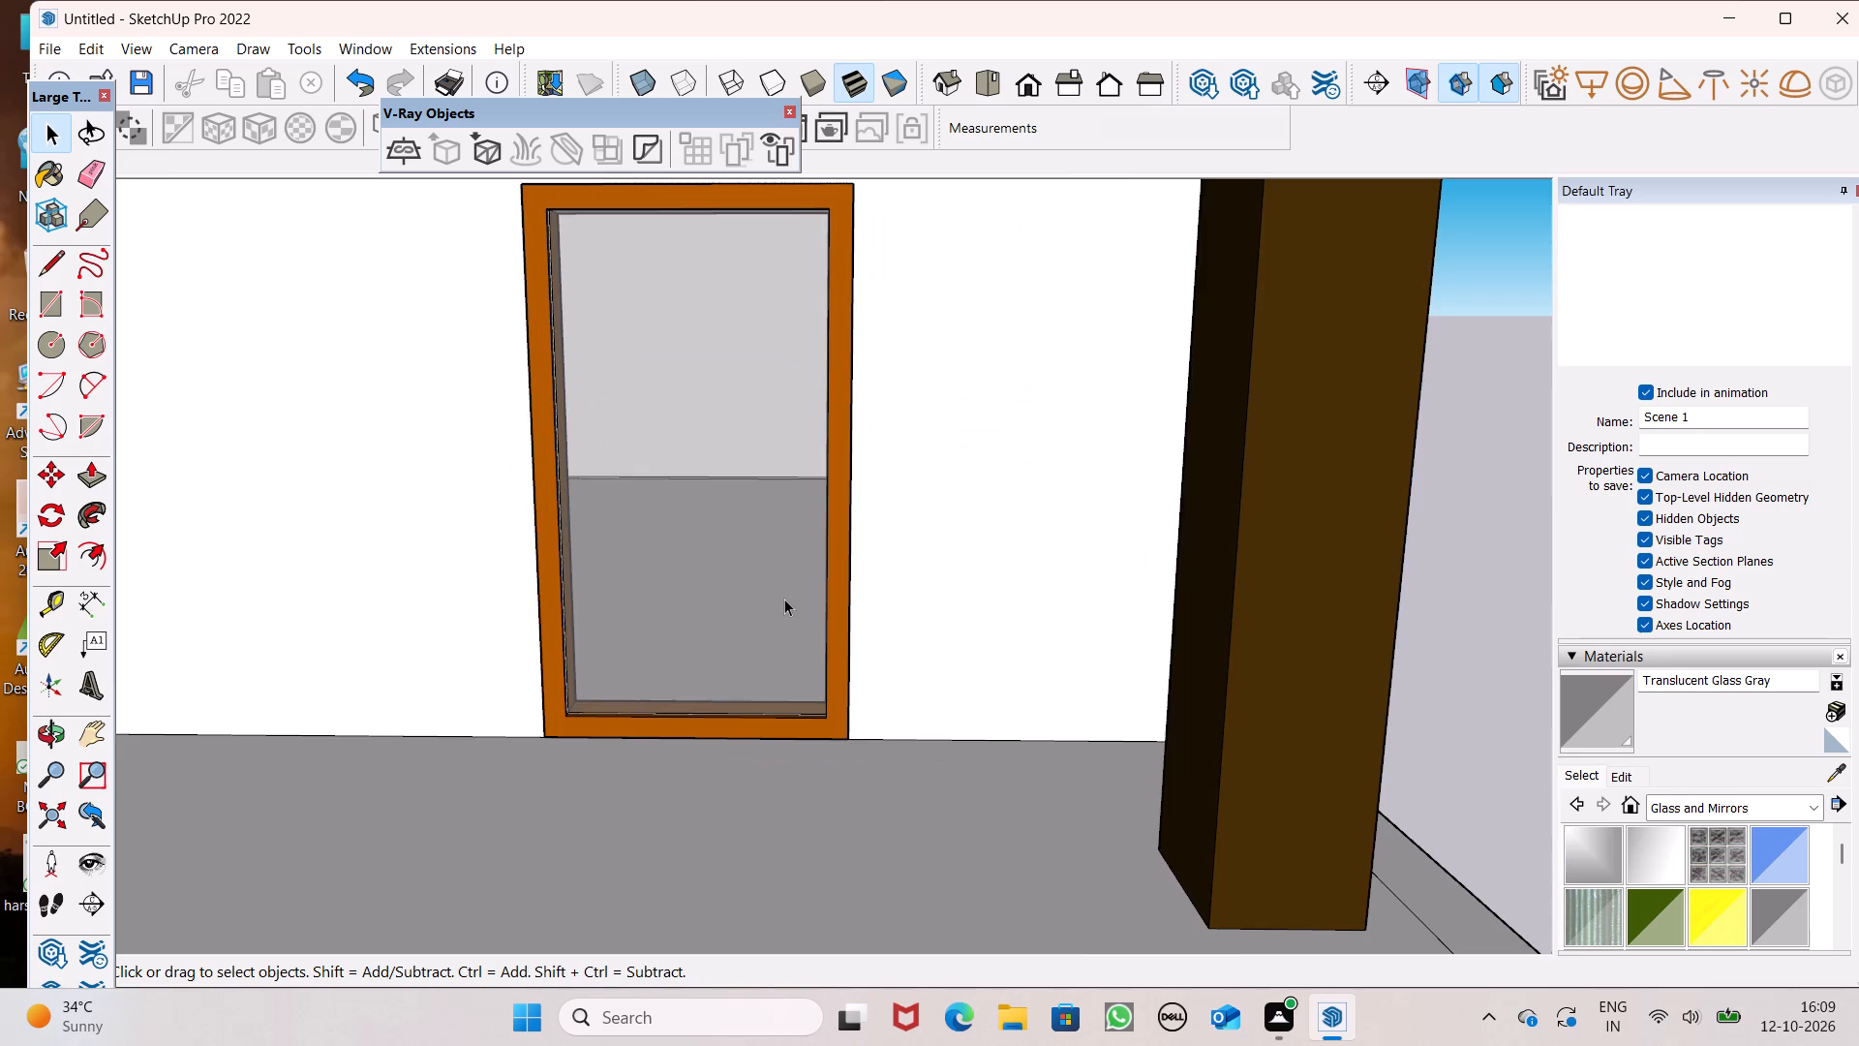
scroll(784, 599, down, 7)
middle_drag(773, 594, 651, 546)
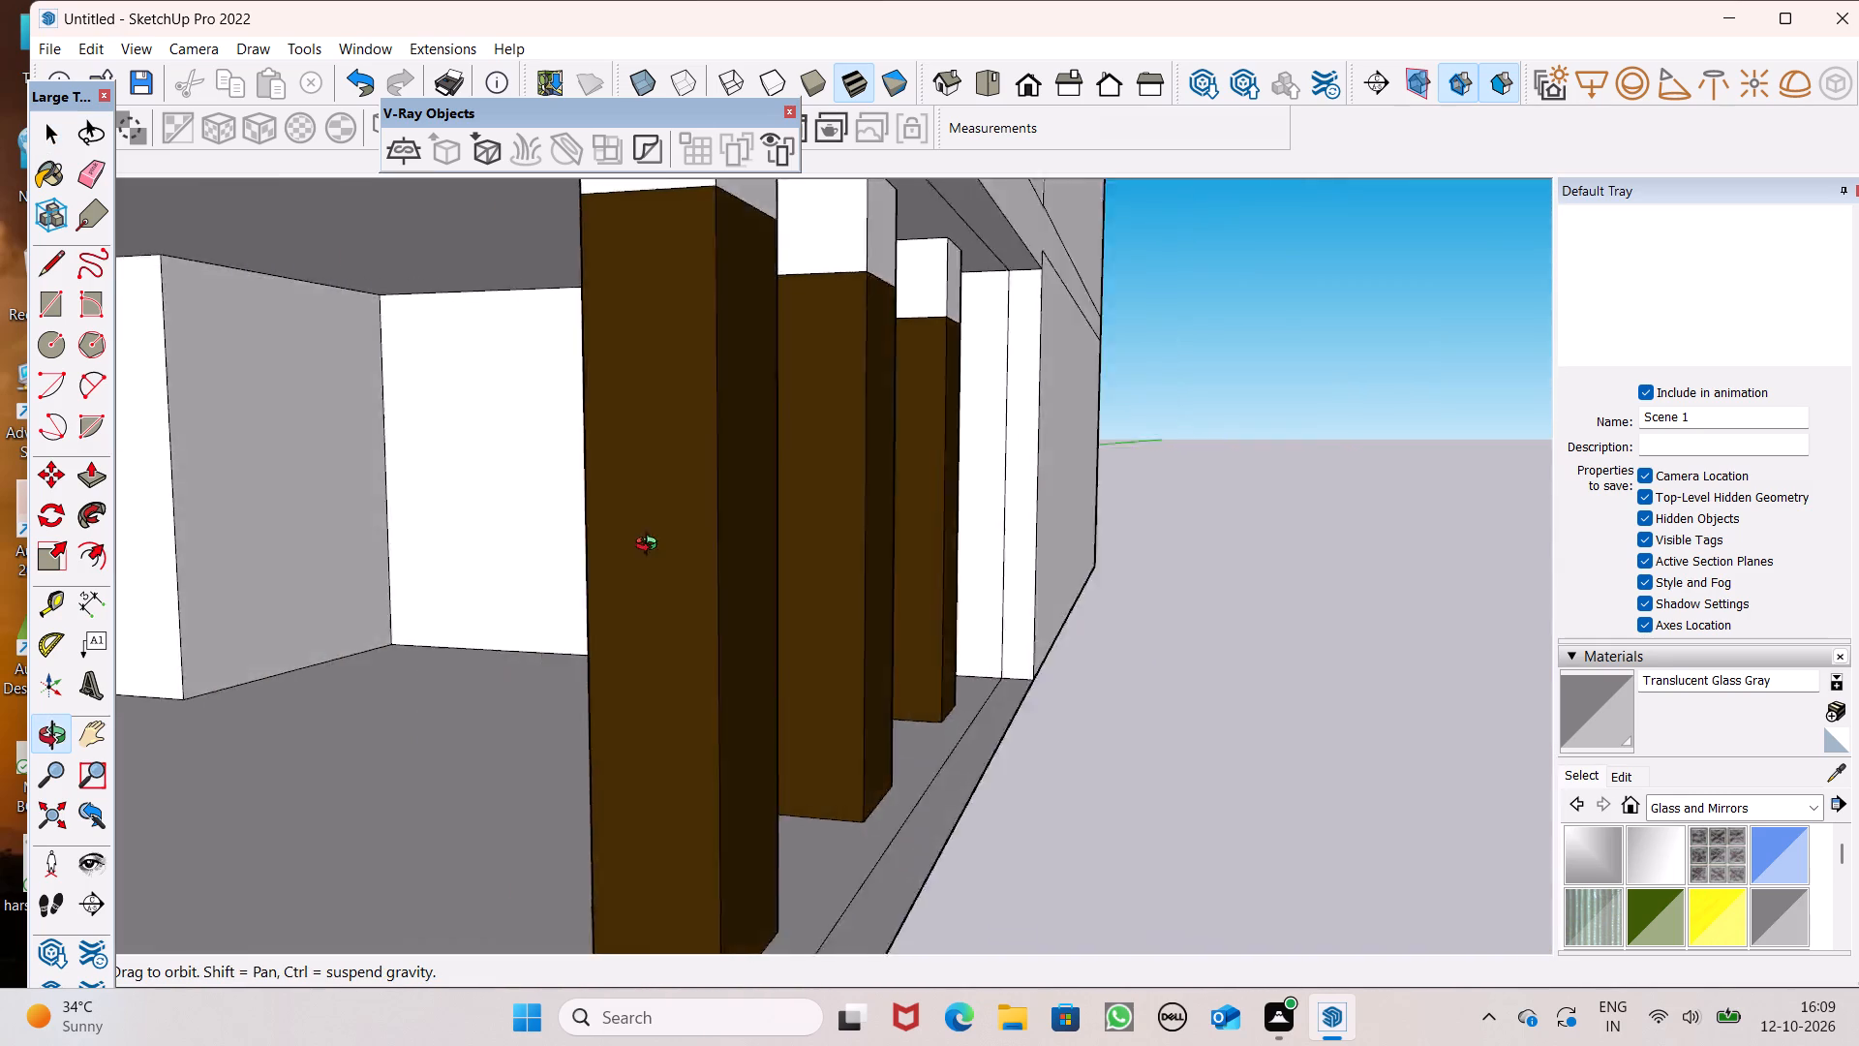
middle_drag(651, 546, 986, 594)
scroll(952, 535, down, 6)
scroll(858, 493, down, 6)
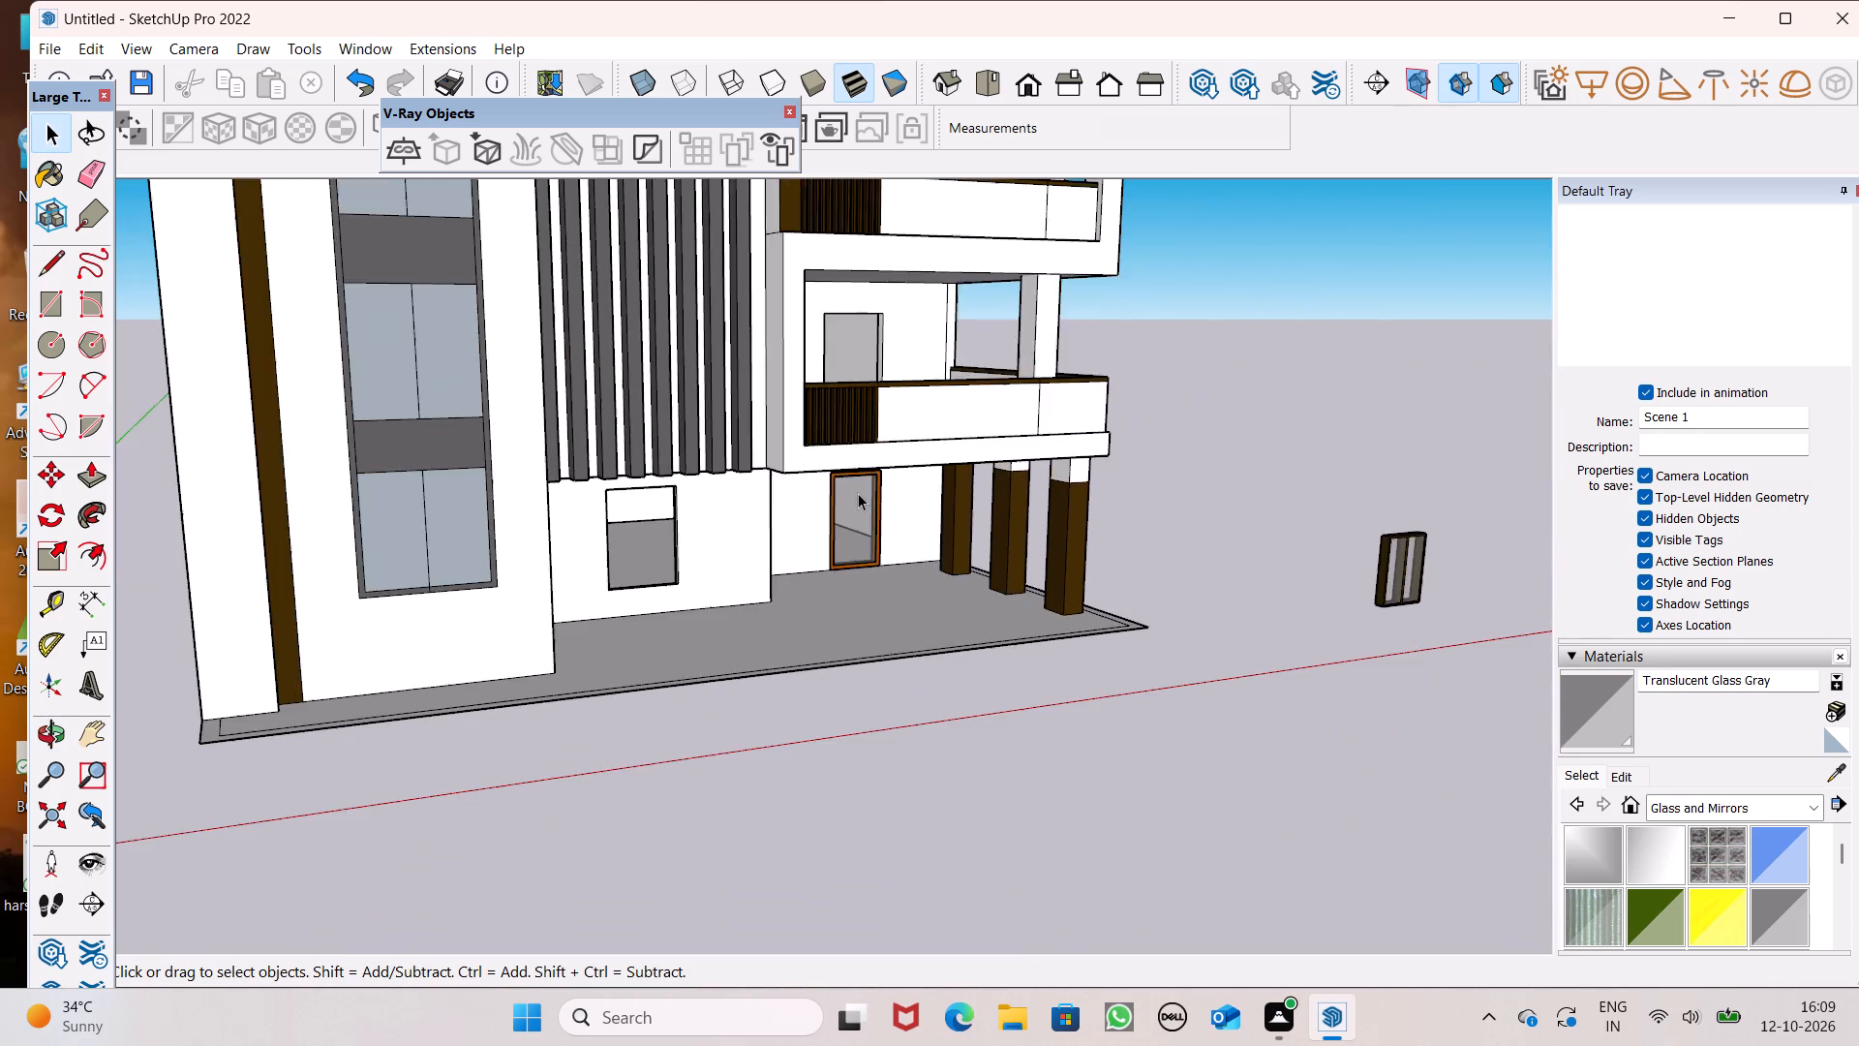
scroll(858, 493, down, 10)
middle_drag(908, 601, 682, 596)
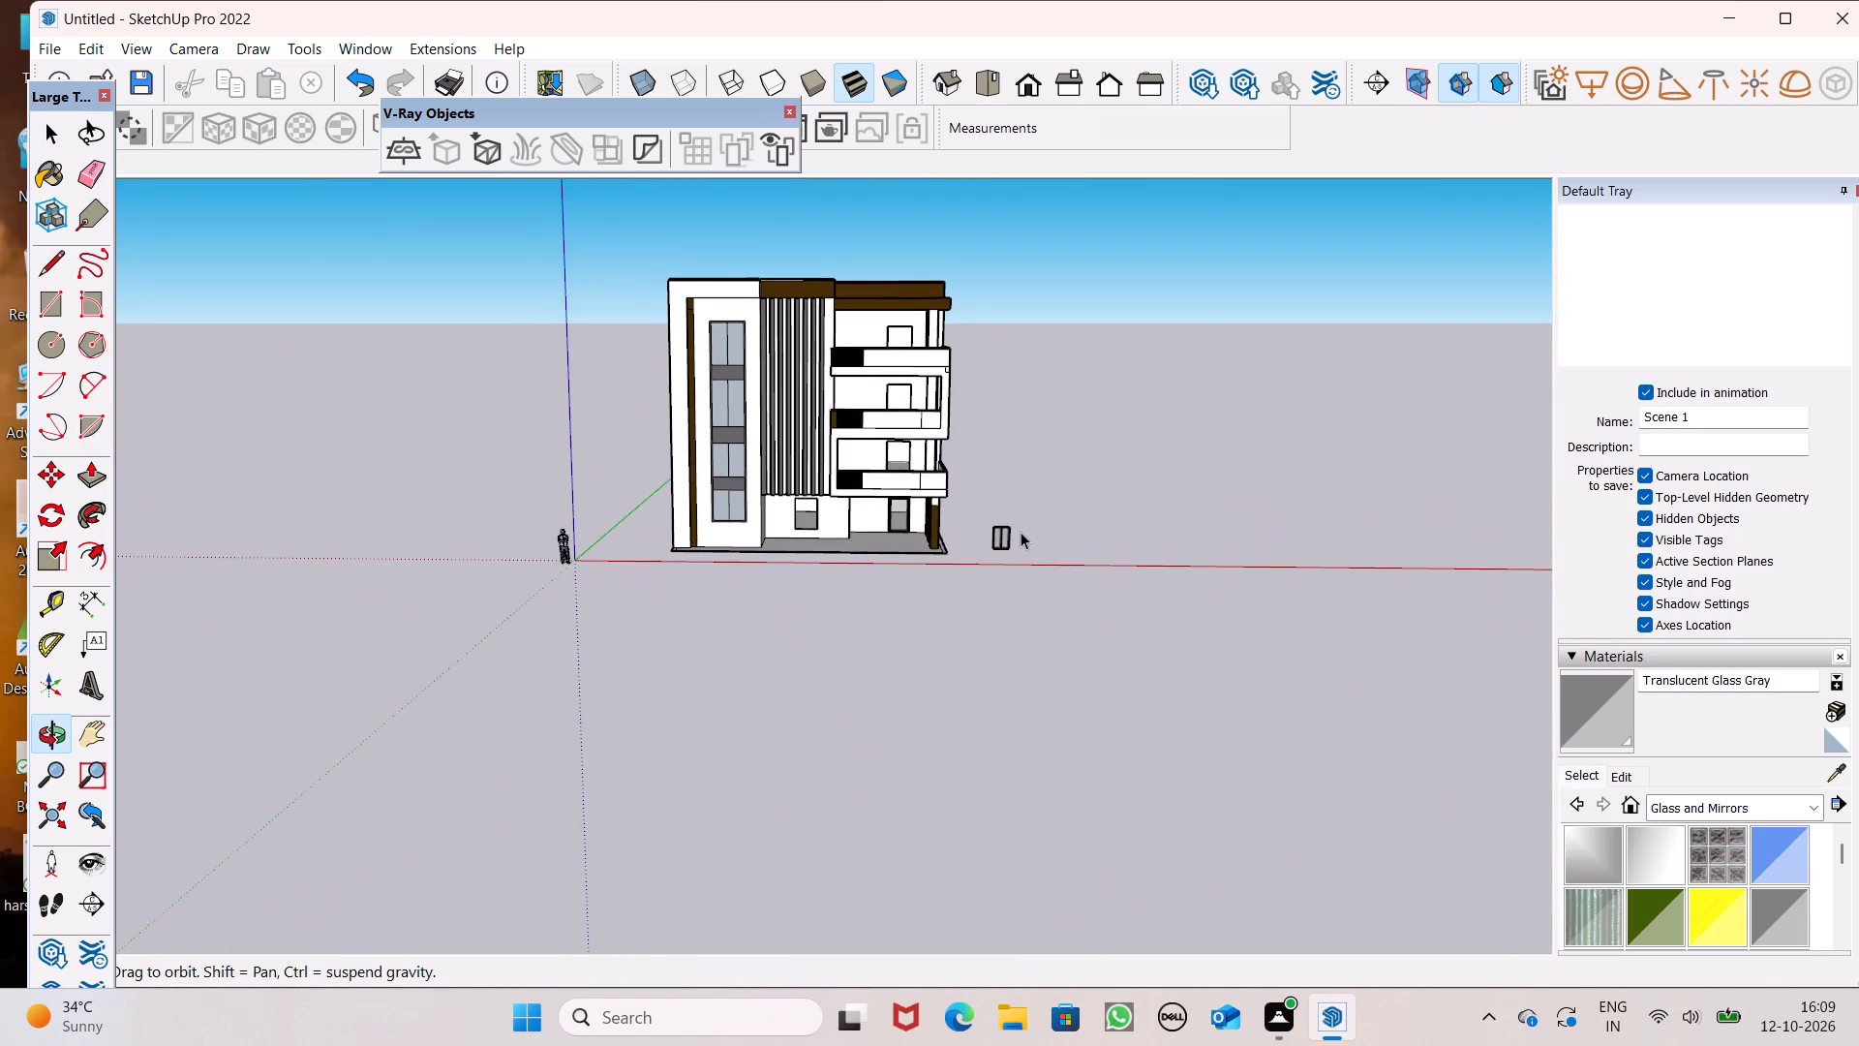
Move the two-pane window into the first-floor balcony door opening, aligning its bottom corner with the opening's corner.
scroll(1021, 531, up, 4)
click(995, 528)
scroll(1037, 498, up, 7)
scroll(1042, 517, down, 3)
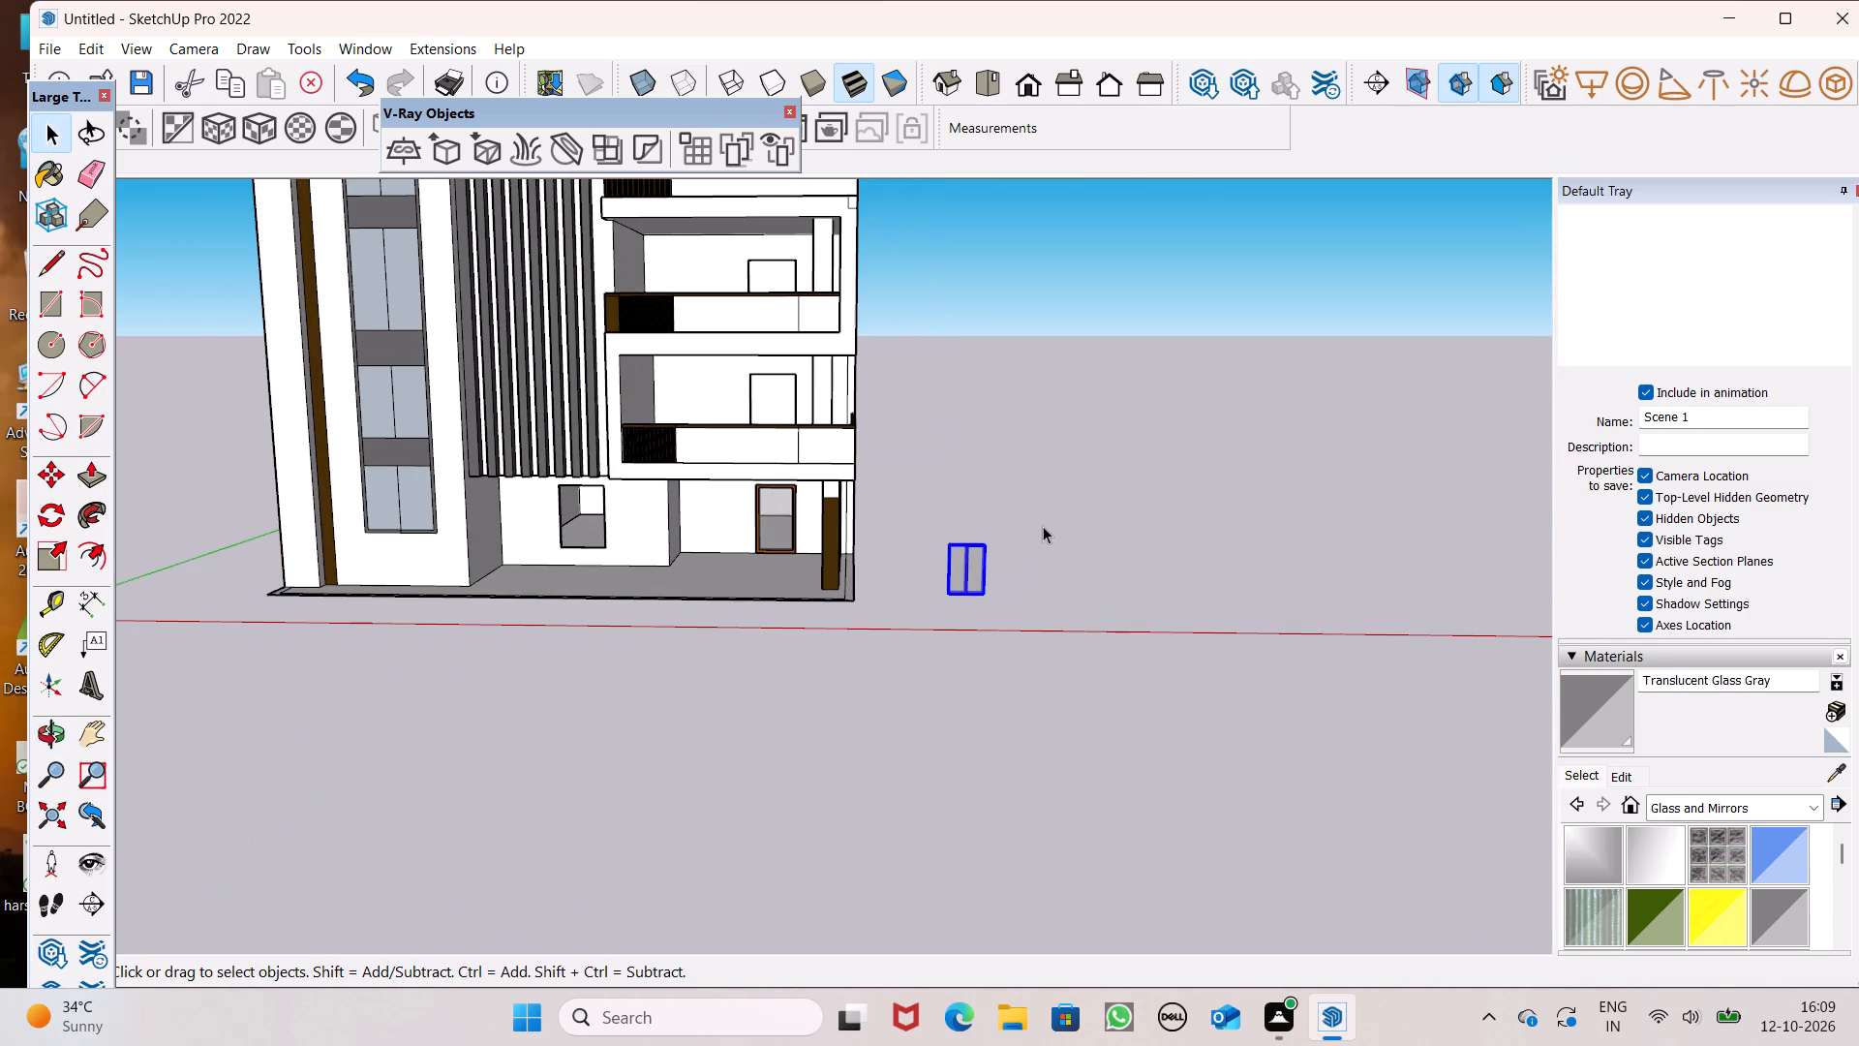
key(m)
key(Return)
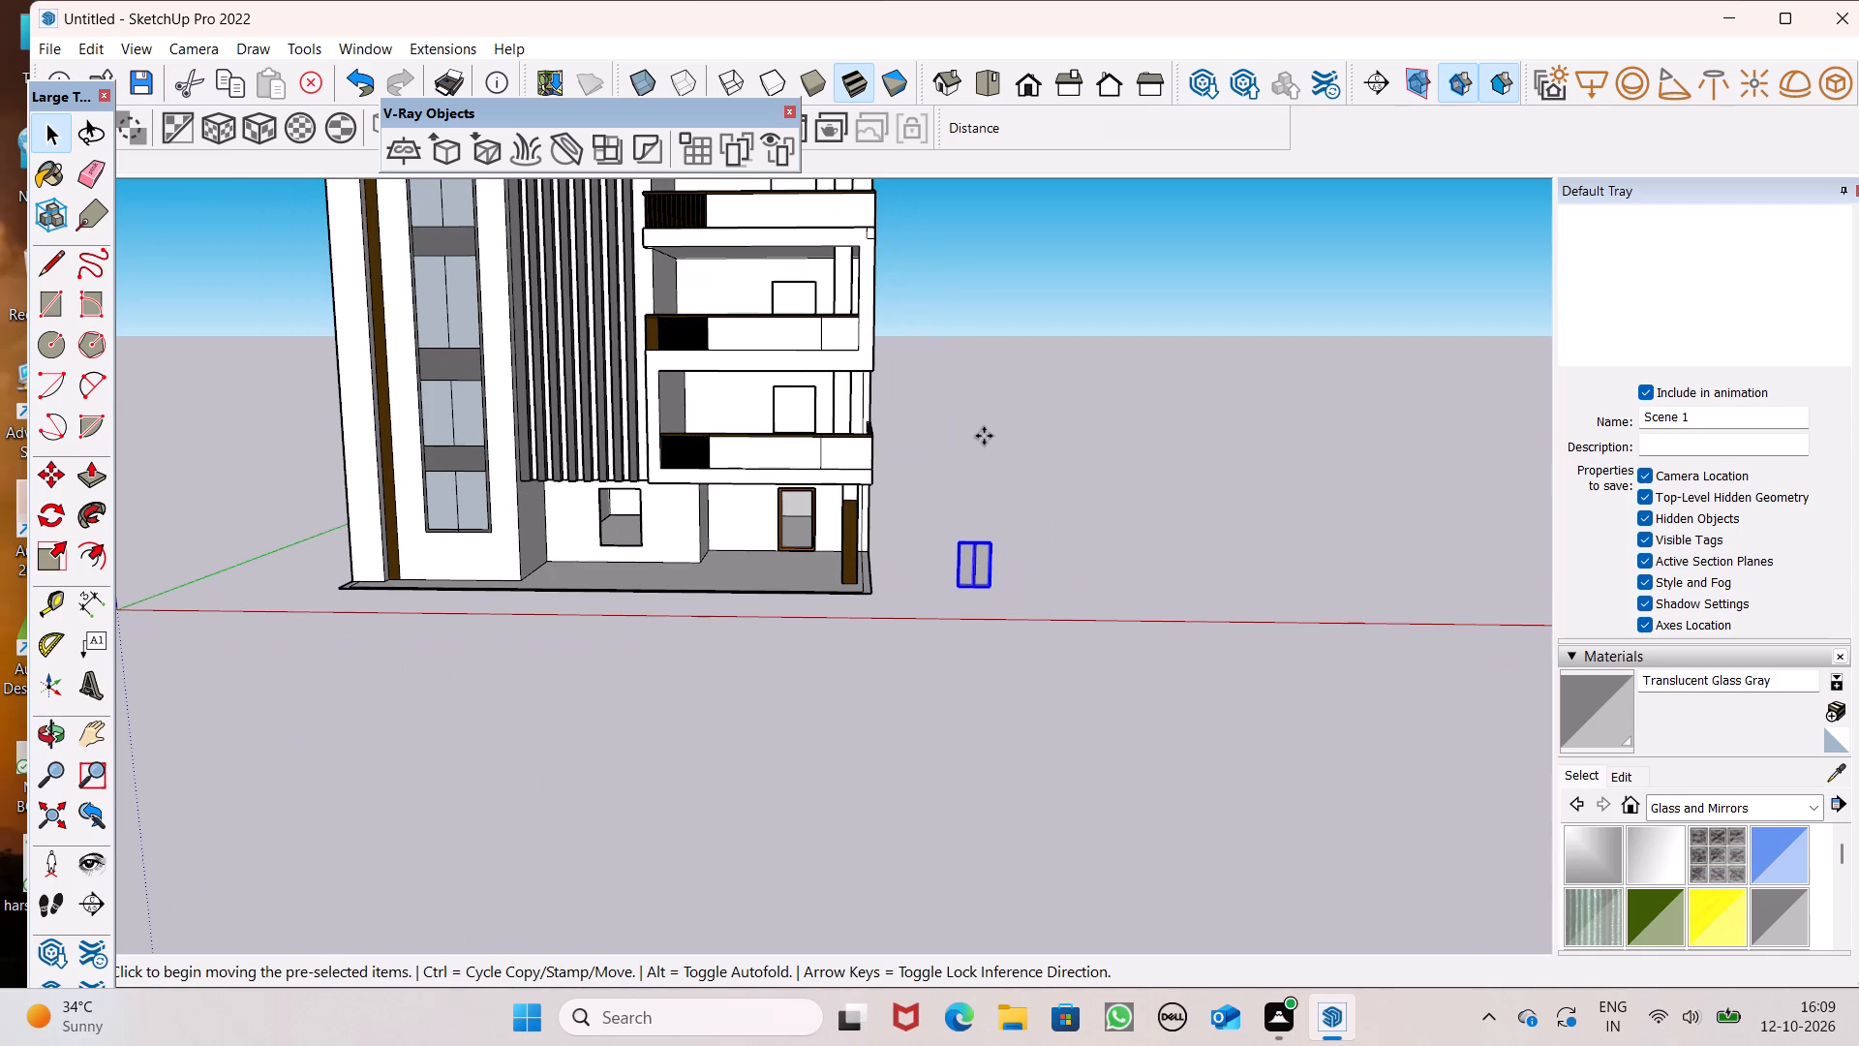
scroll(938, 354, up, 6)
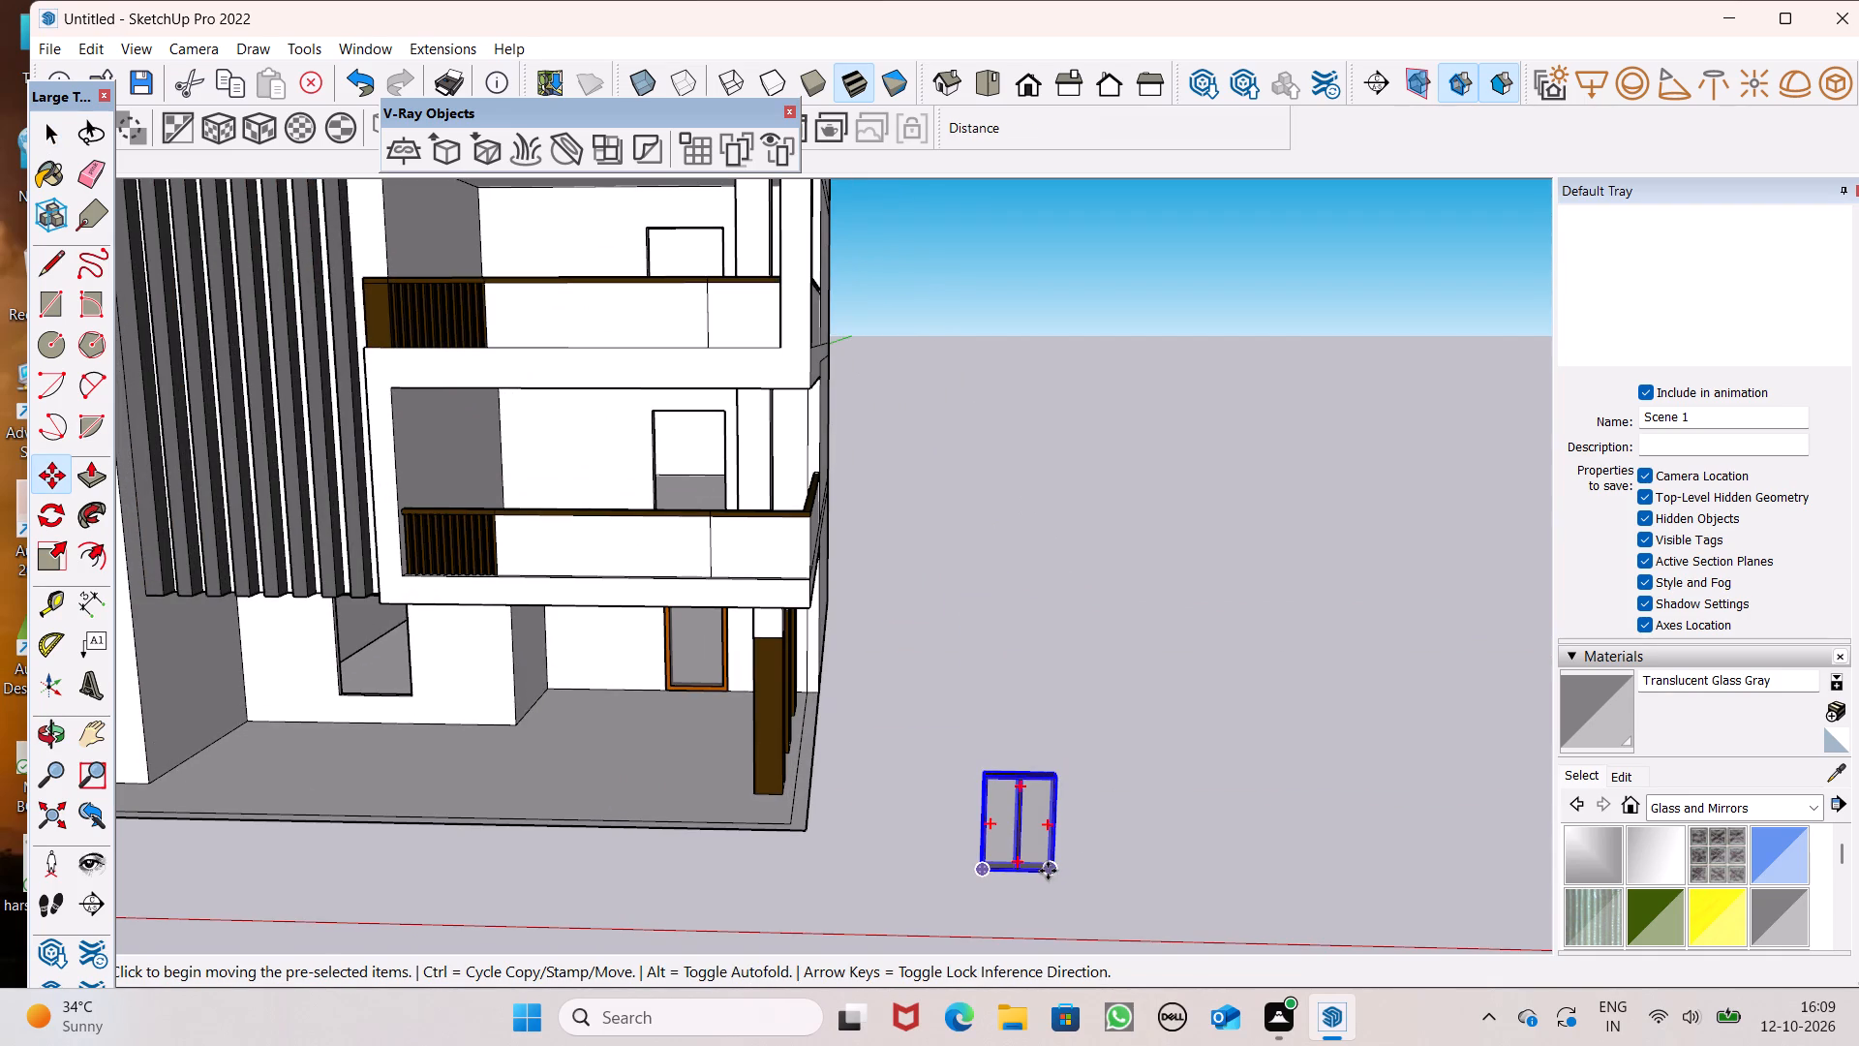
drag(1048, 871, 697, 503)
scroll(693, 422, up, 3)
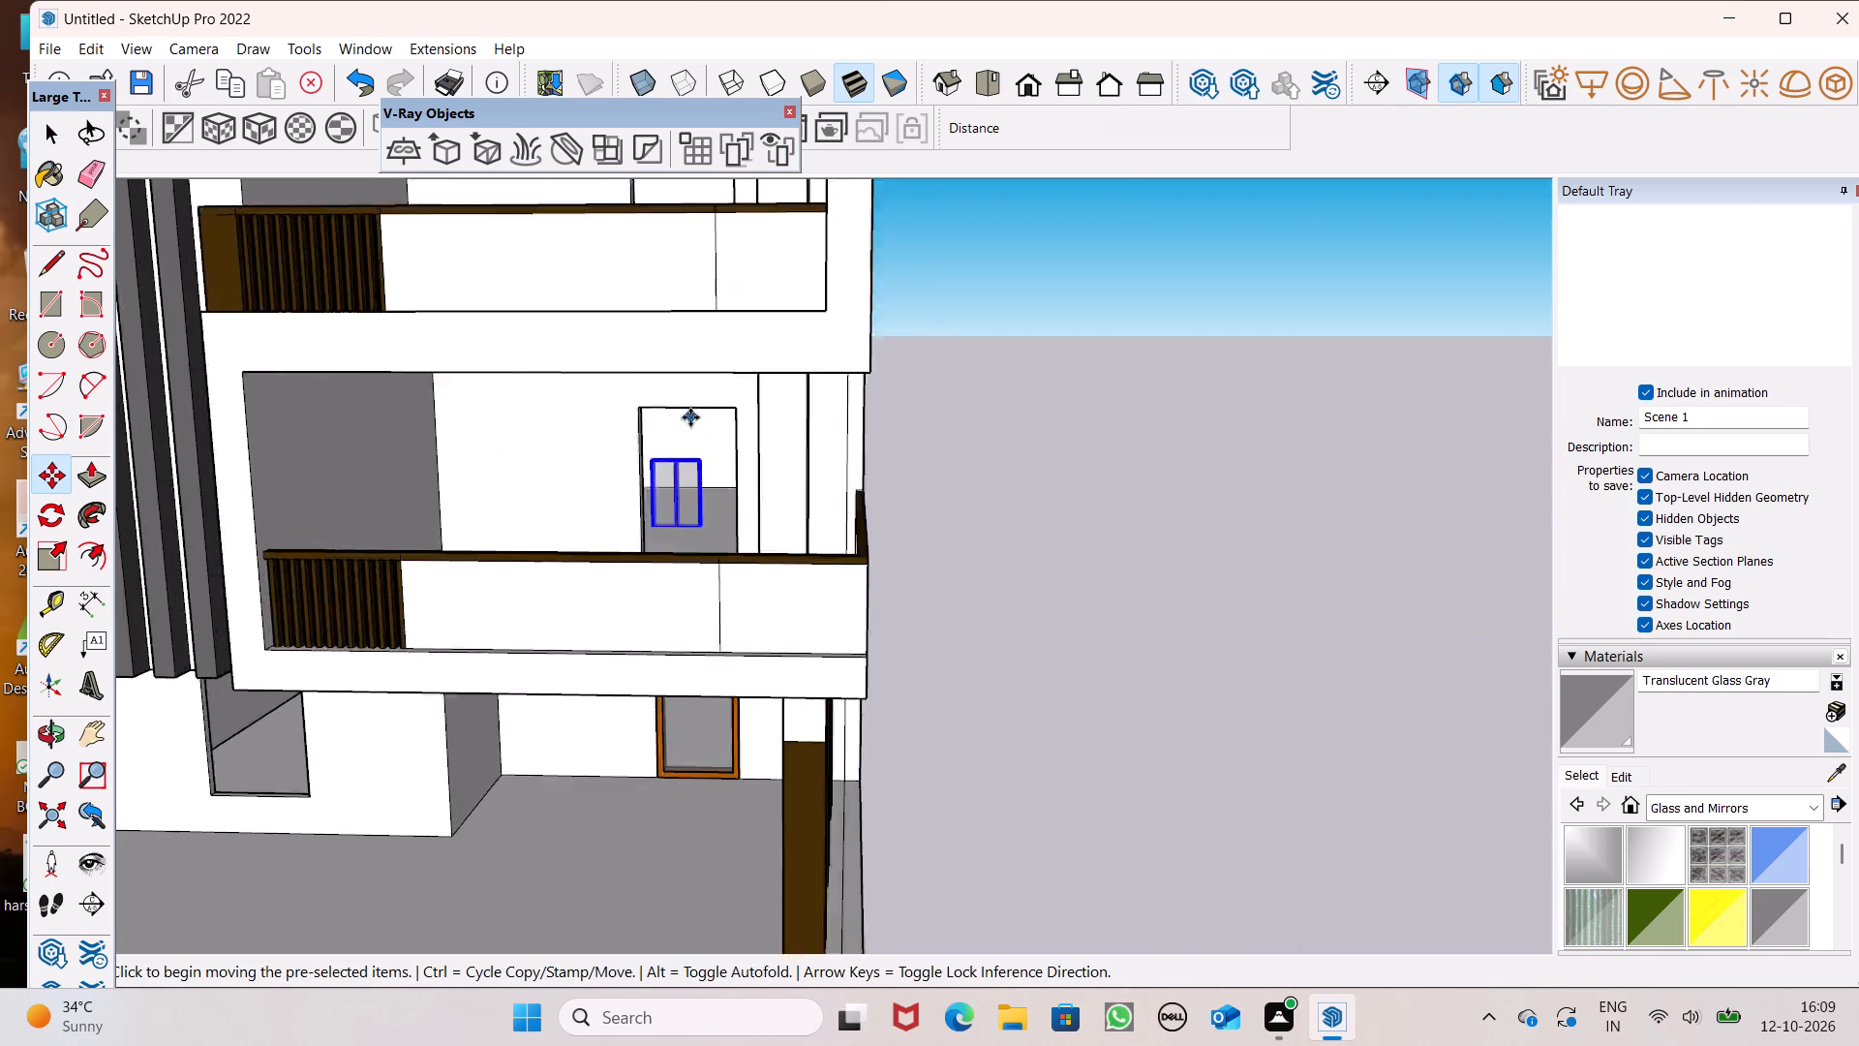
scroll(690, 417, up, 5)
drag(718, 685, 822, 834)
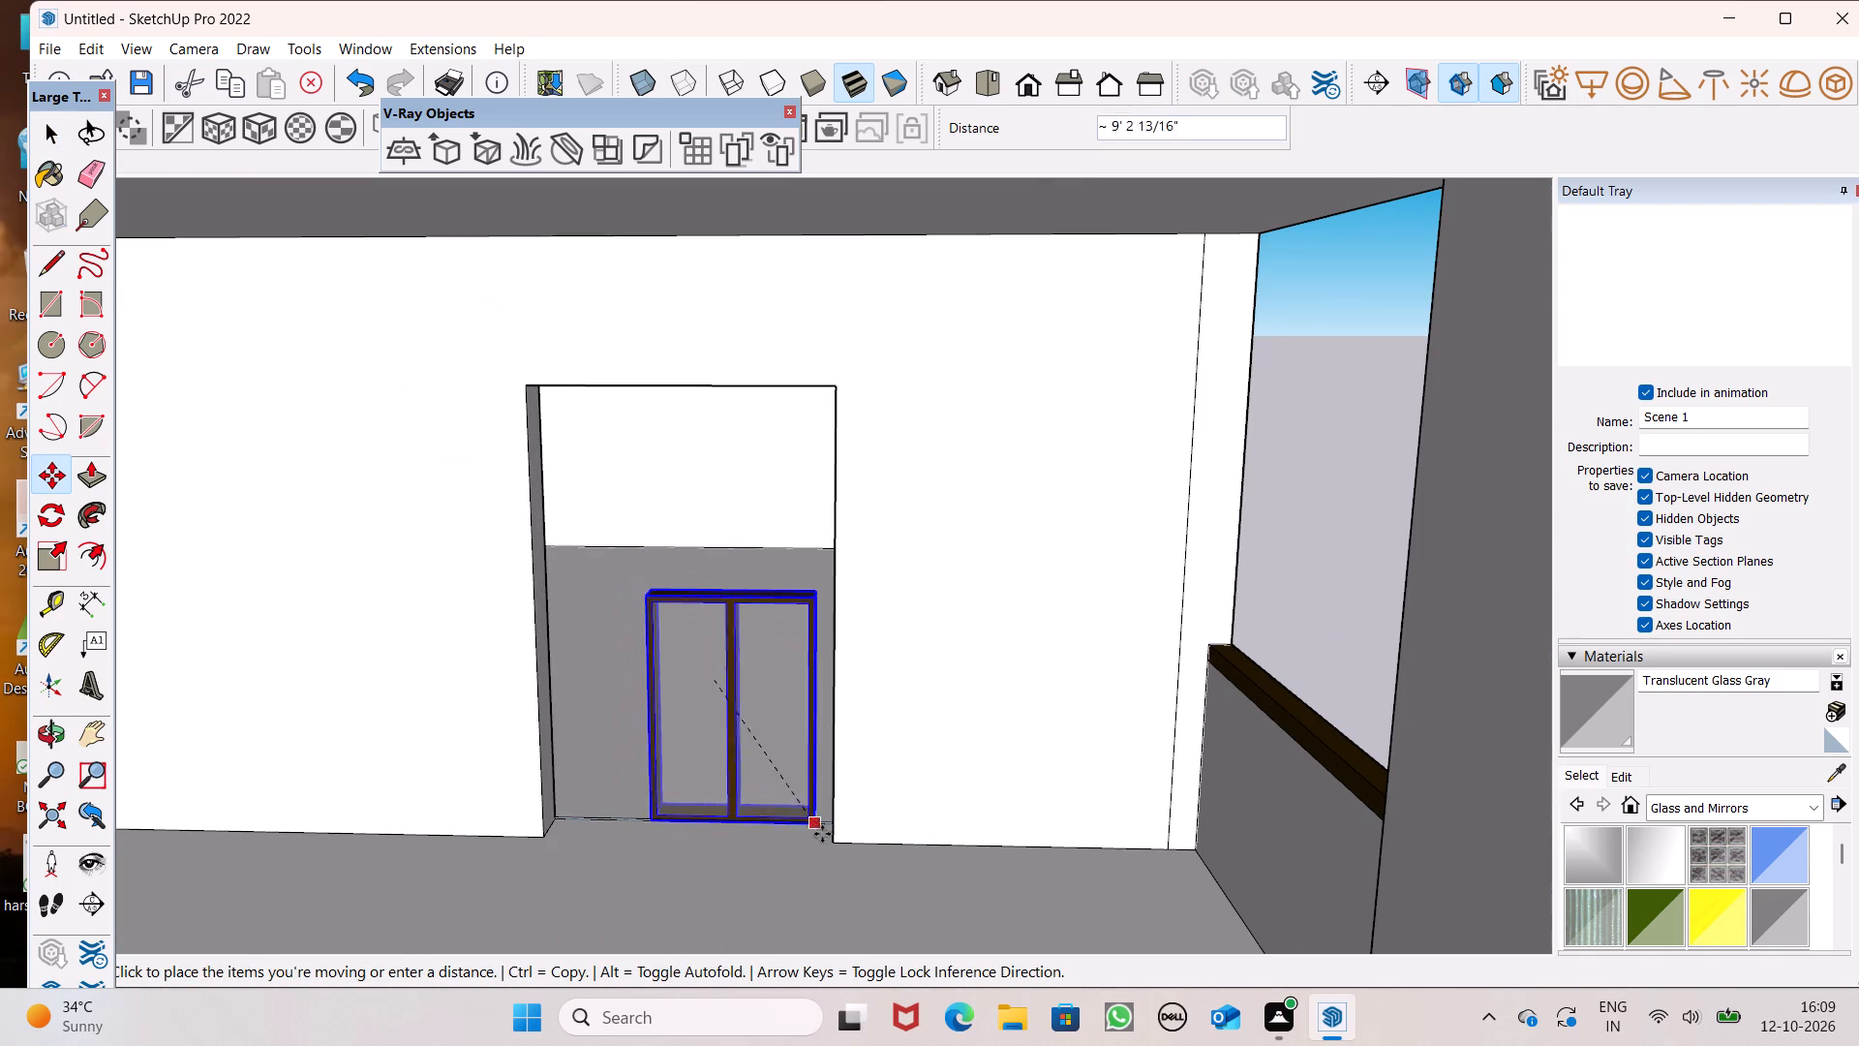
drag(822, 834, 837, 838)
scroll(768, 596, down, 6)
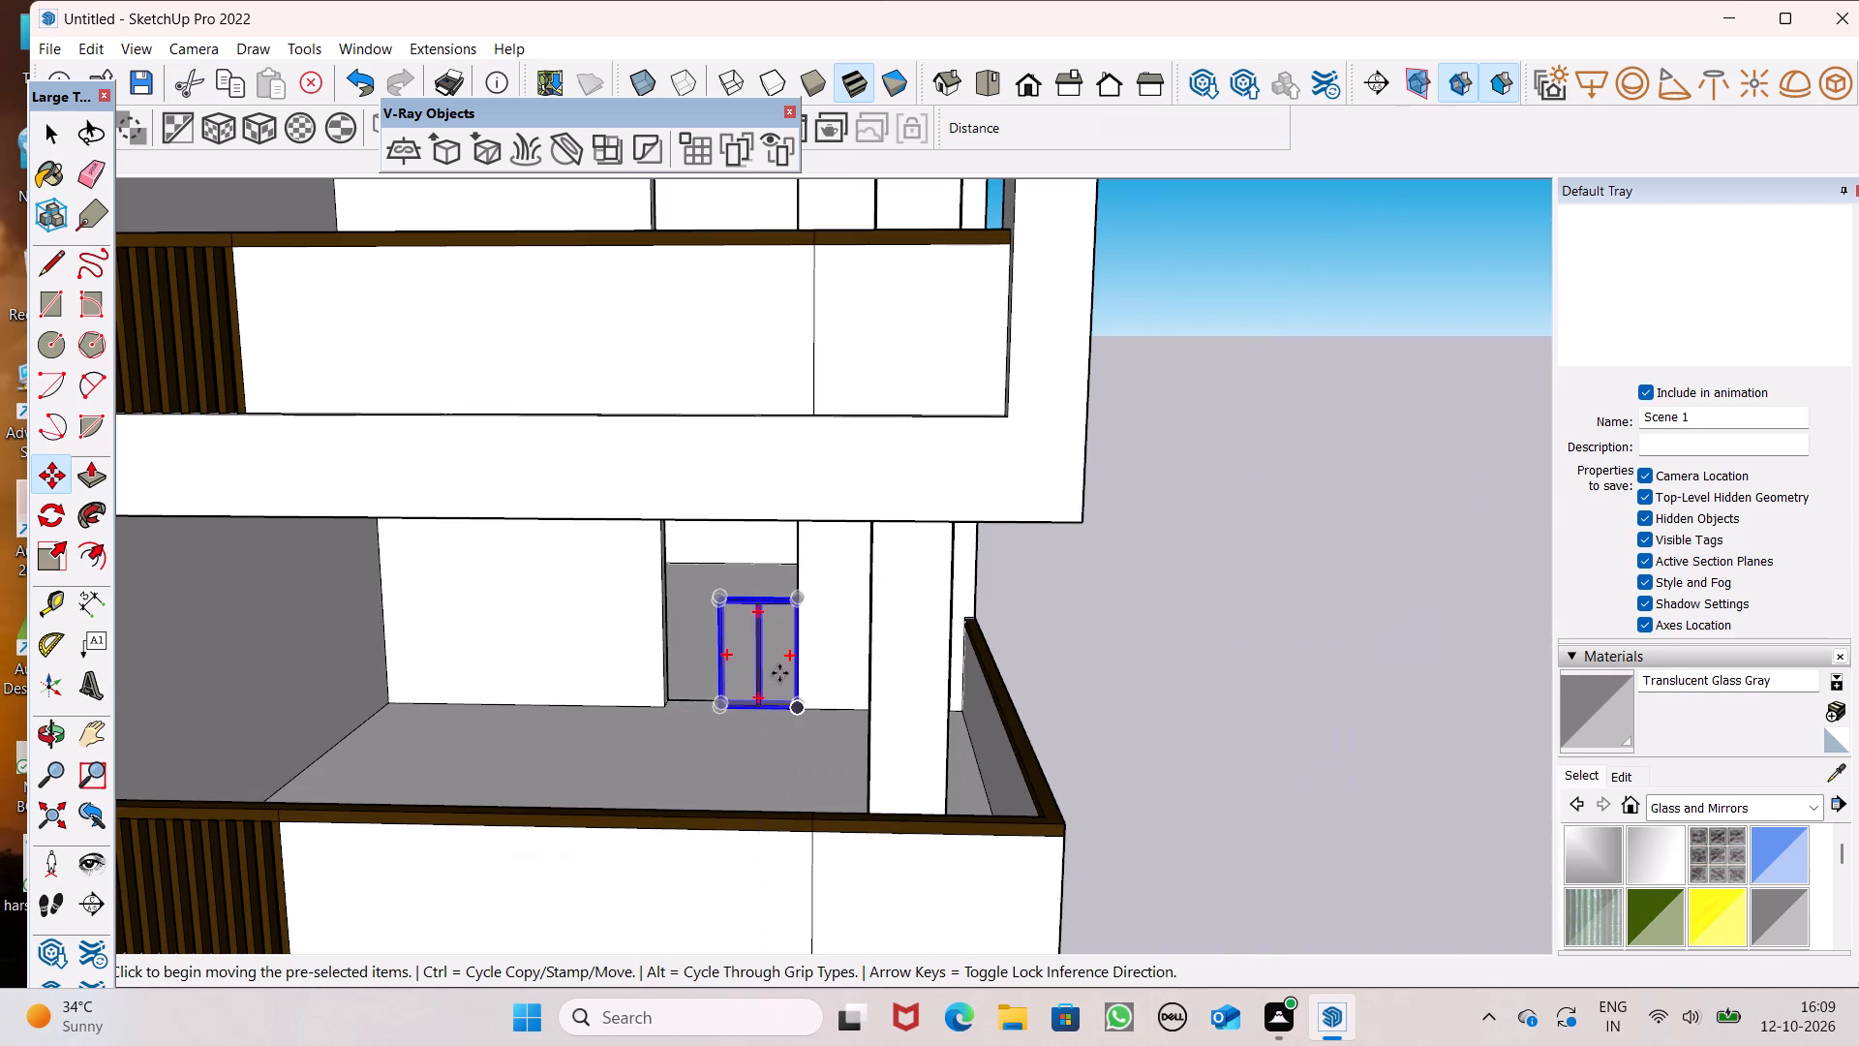
Move the two-pane window from the first-floor balcony opening into the ground-floor window opening below the vertical fins.
scroll(801, 540, down, 5)
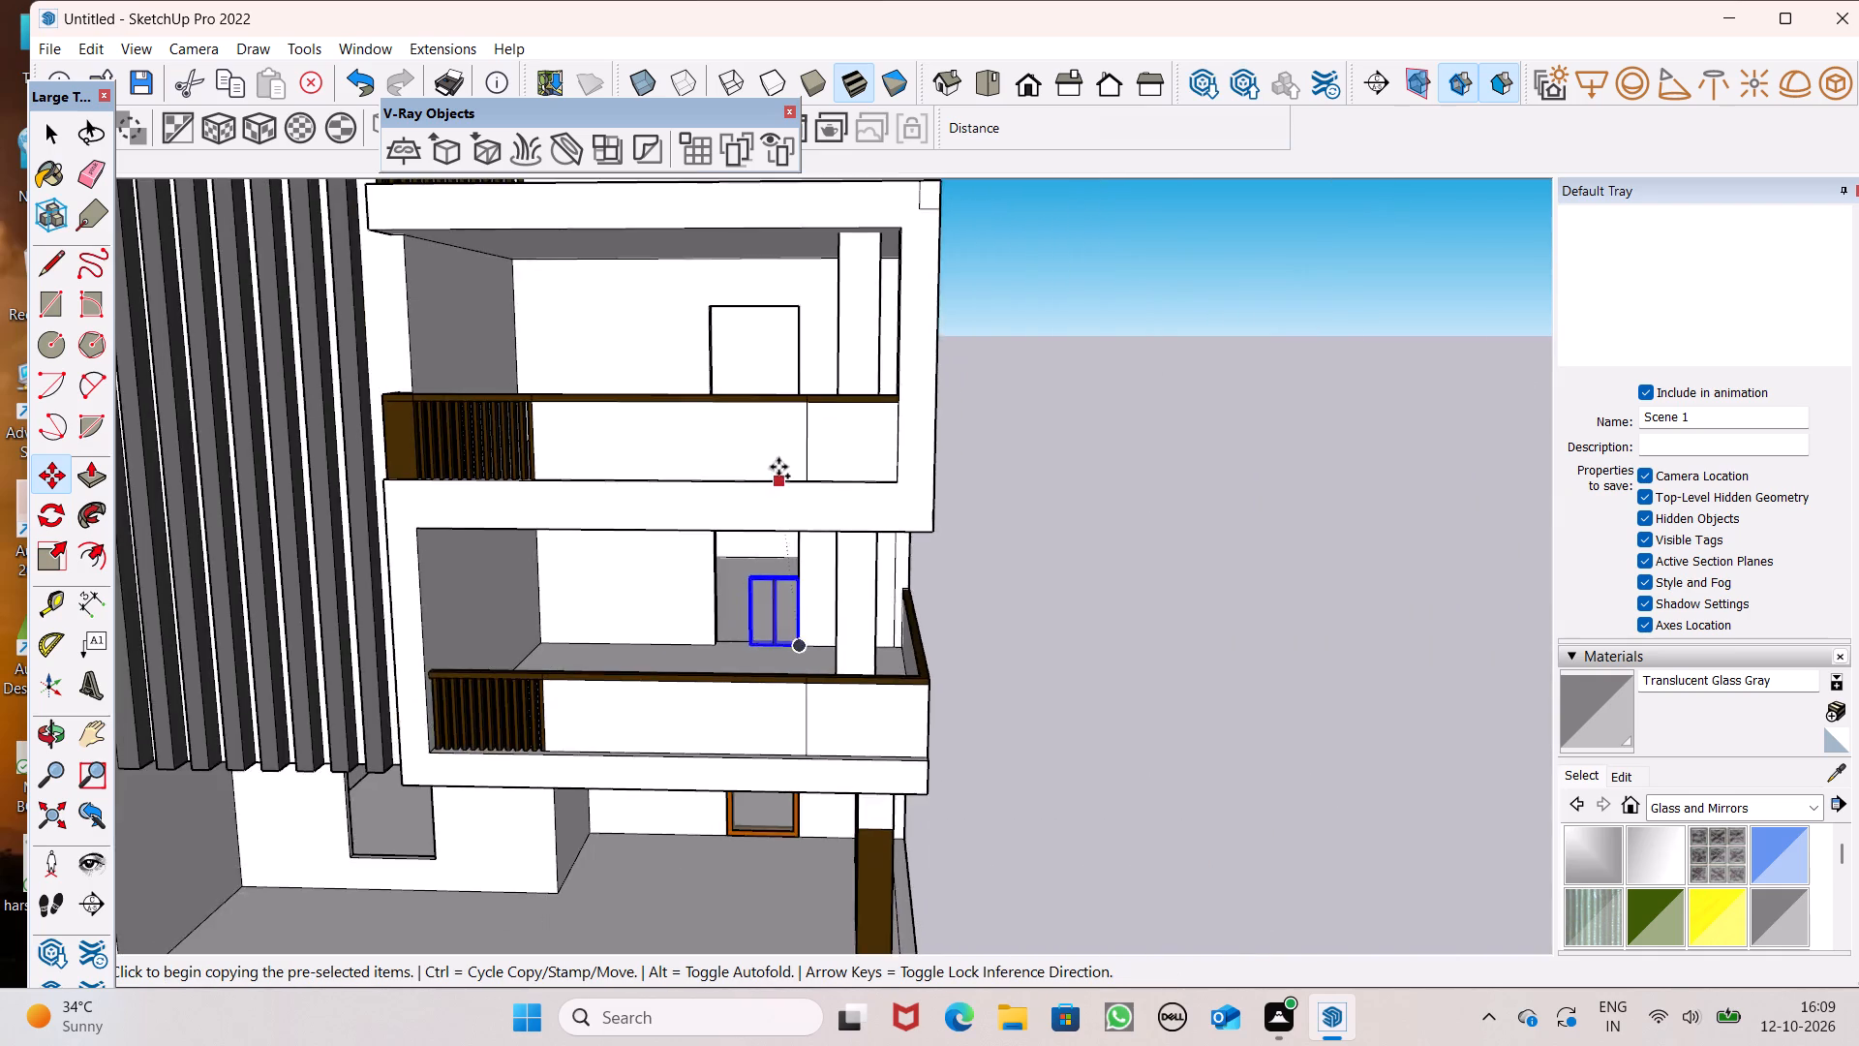
scroll(778, 467, down, 4)
scroll(808, 489, up, 1)
scroll(810, 488, down, 12)
scroll(778, 466, up, 6)
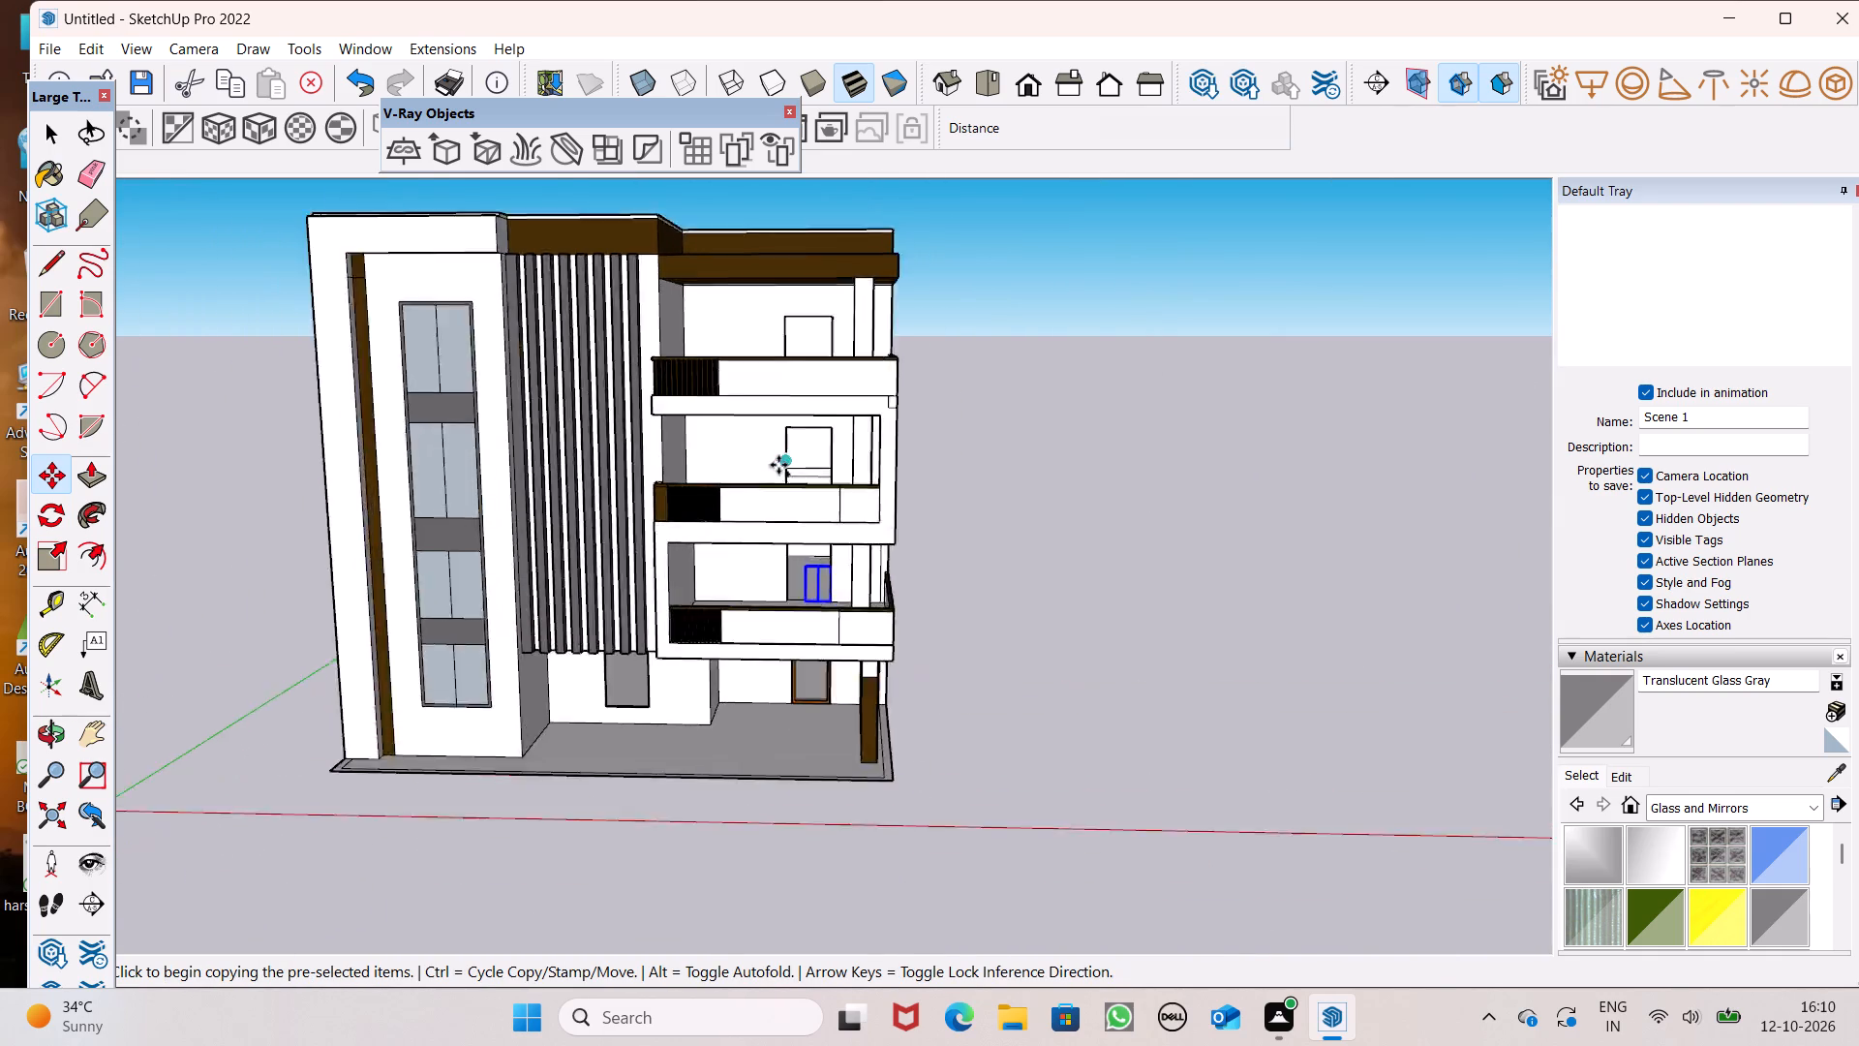
scroll(778, 465, up, 10)
middle_drag(847, 860, 906, 733)
scroll(881, 699, up, 2)
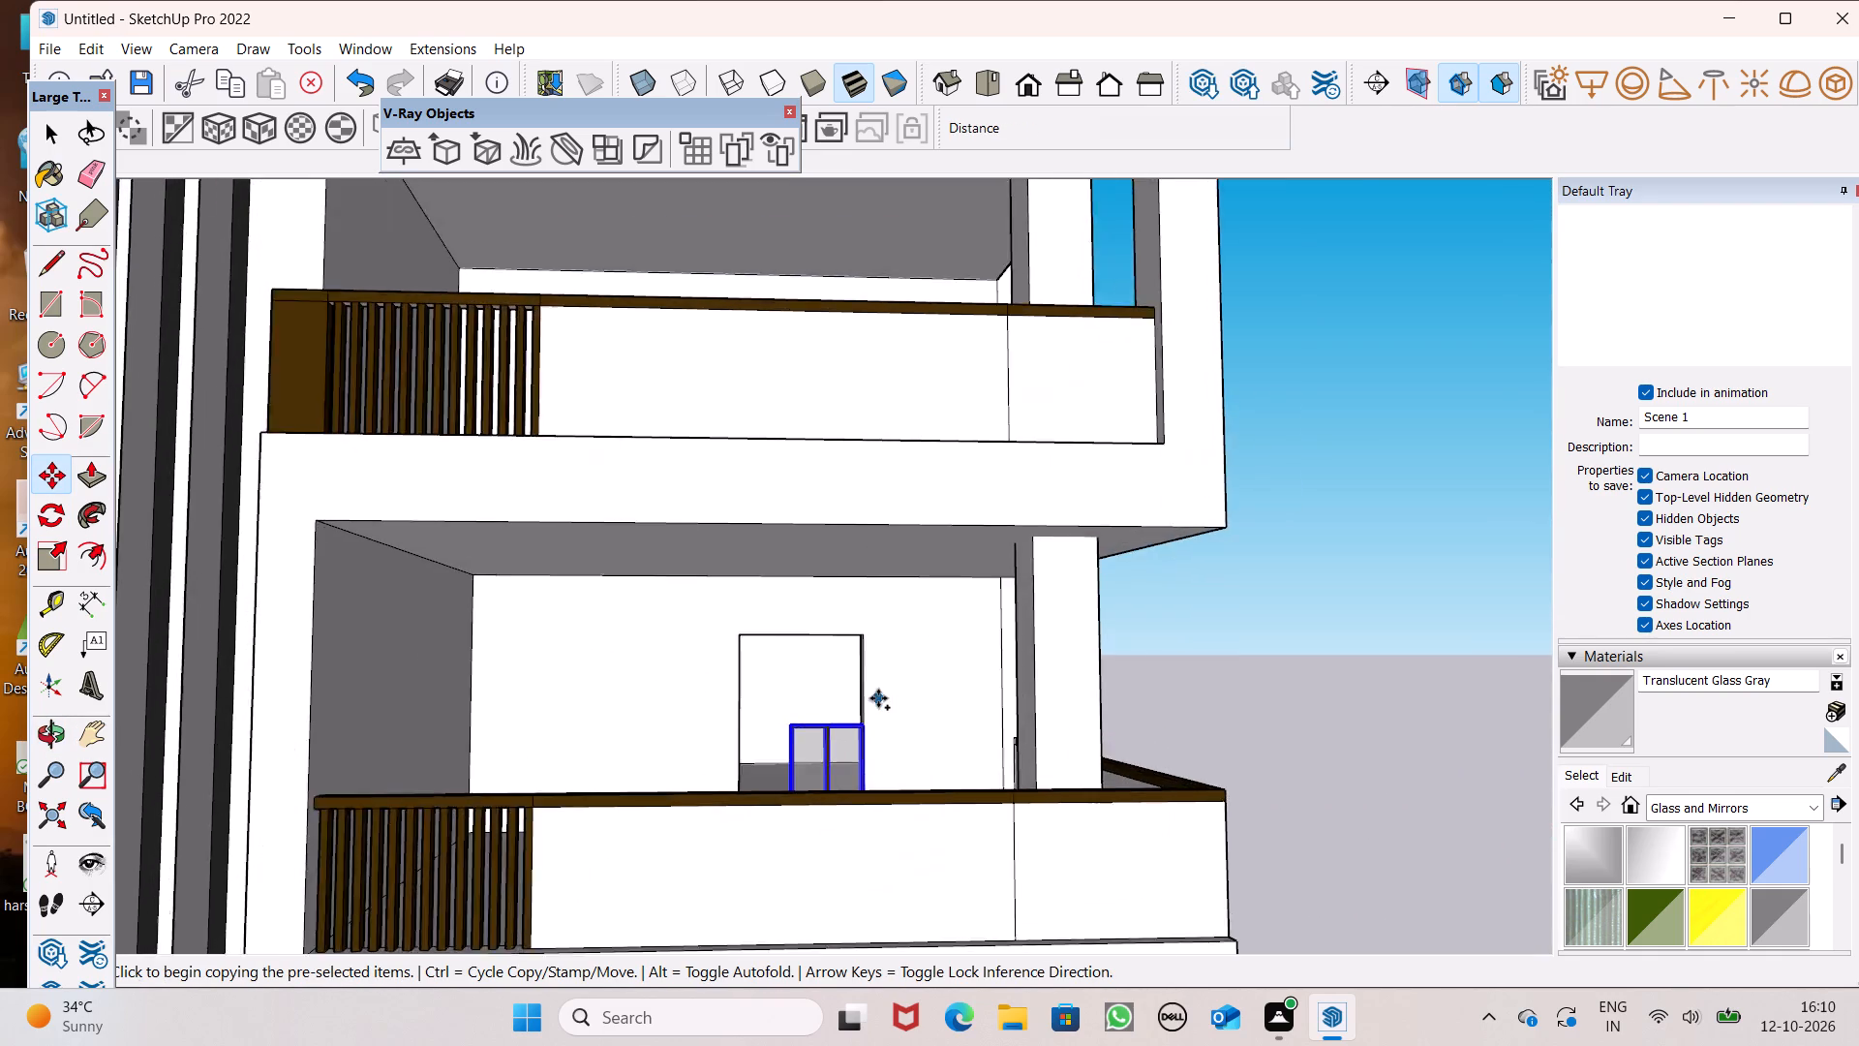
scroll(878, 698, up, 2)
scroll(877, 698, down, 6)
scroll(877, 698, up, 1)
scroll(881, 741, down, 7)
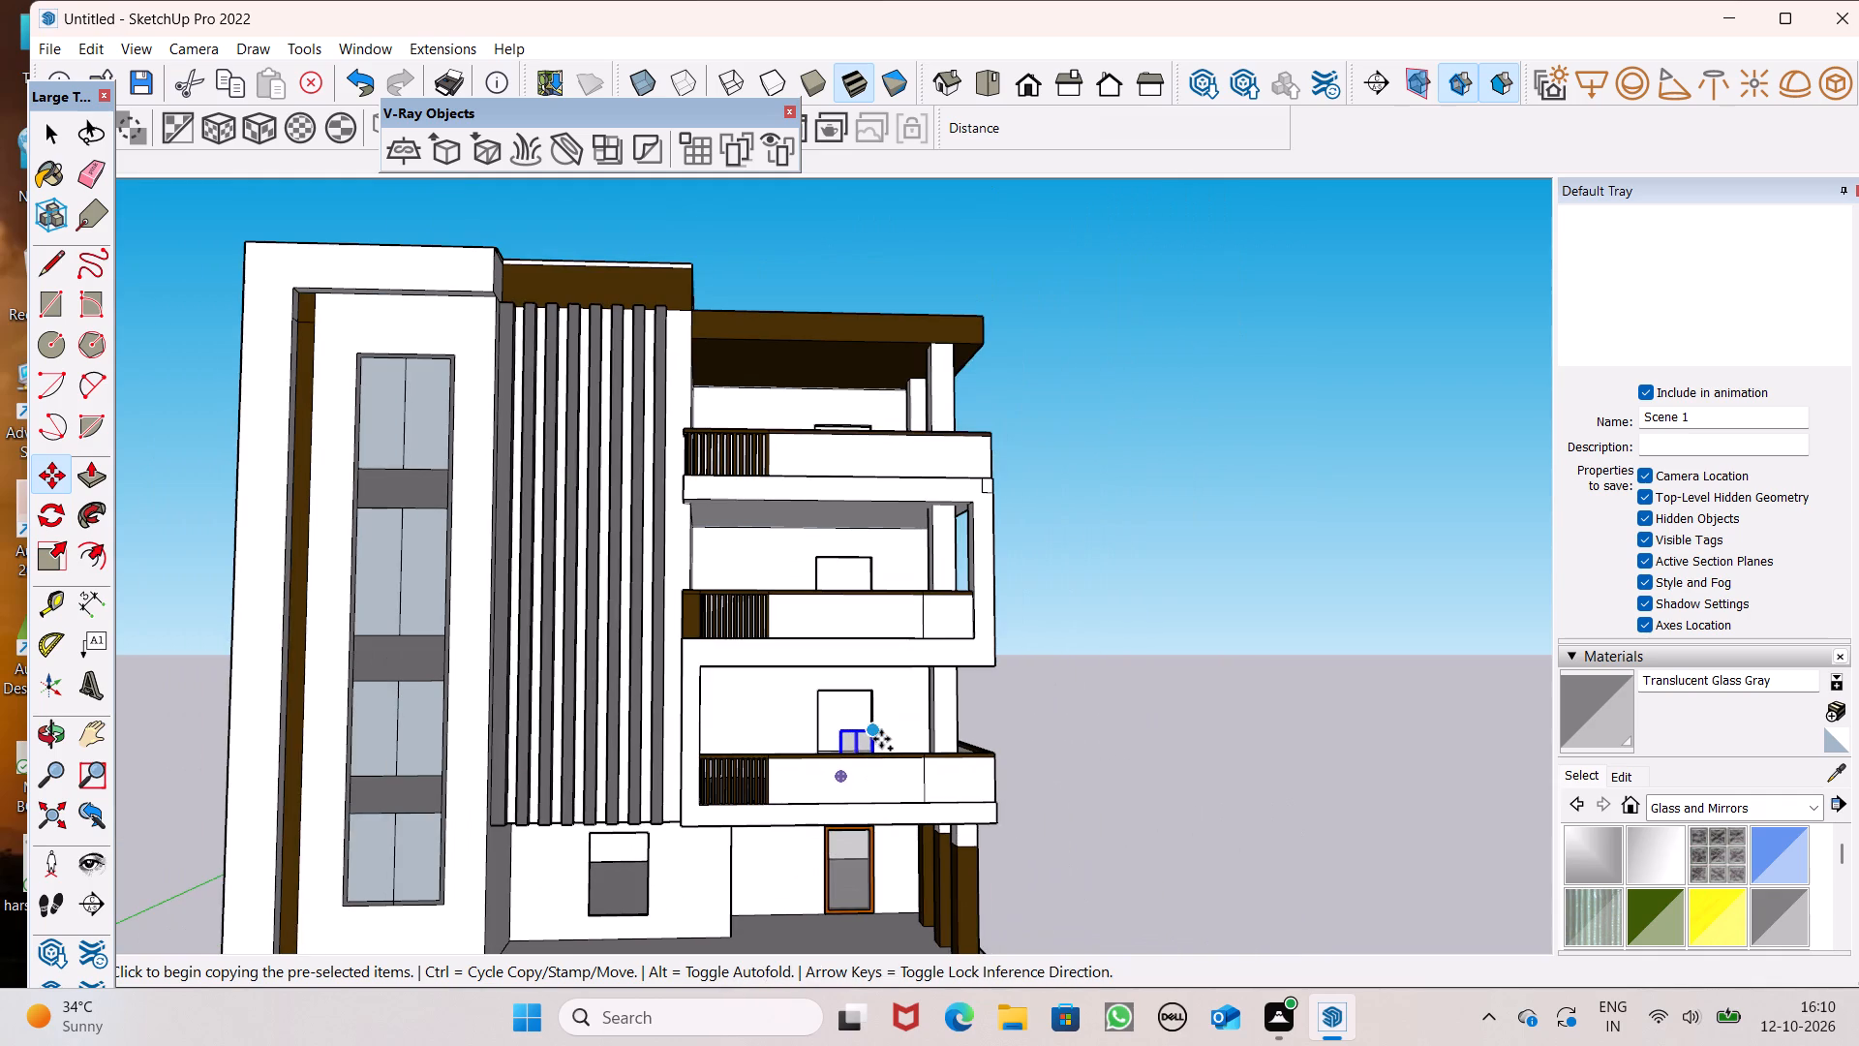
drag(875, 732, 849, 782)
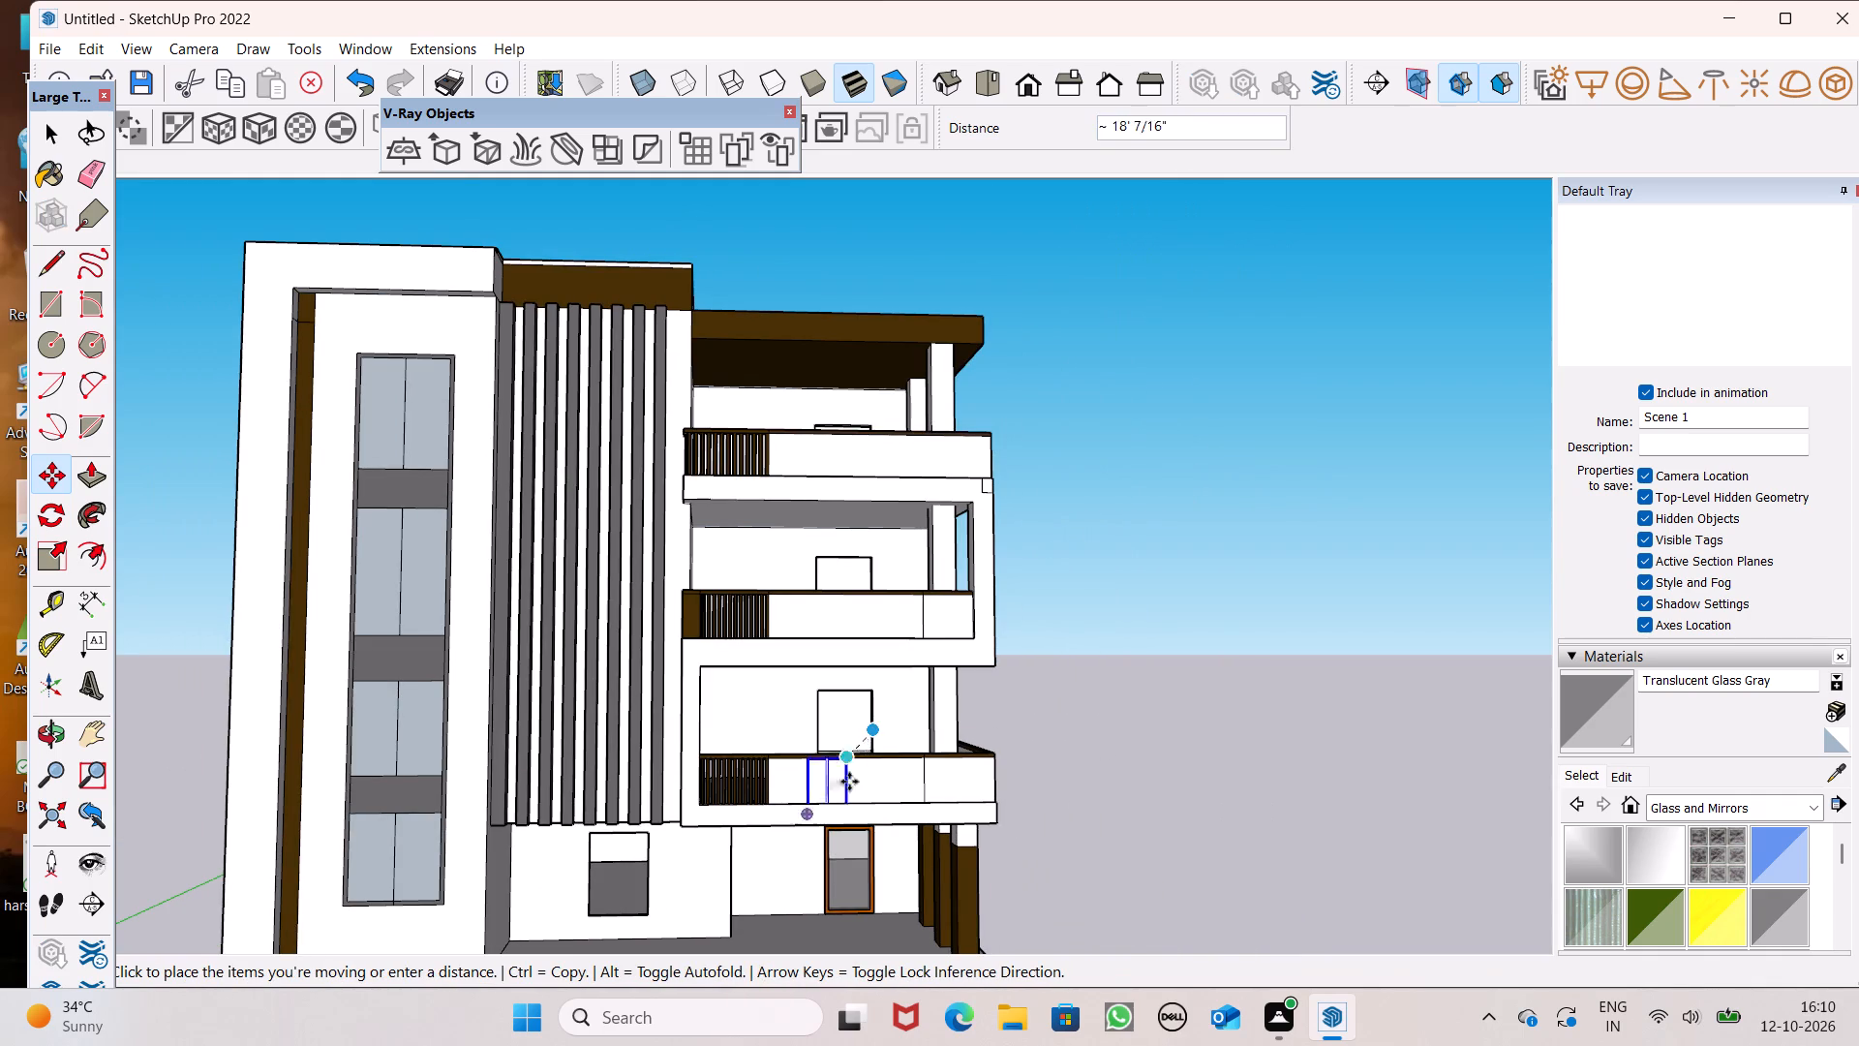
drag(849, 782, 624, 863)
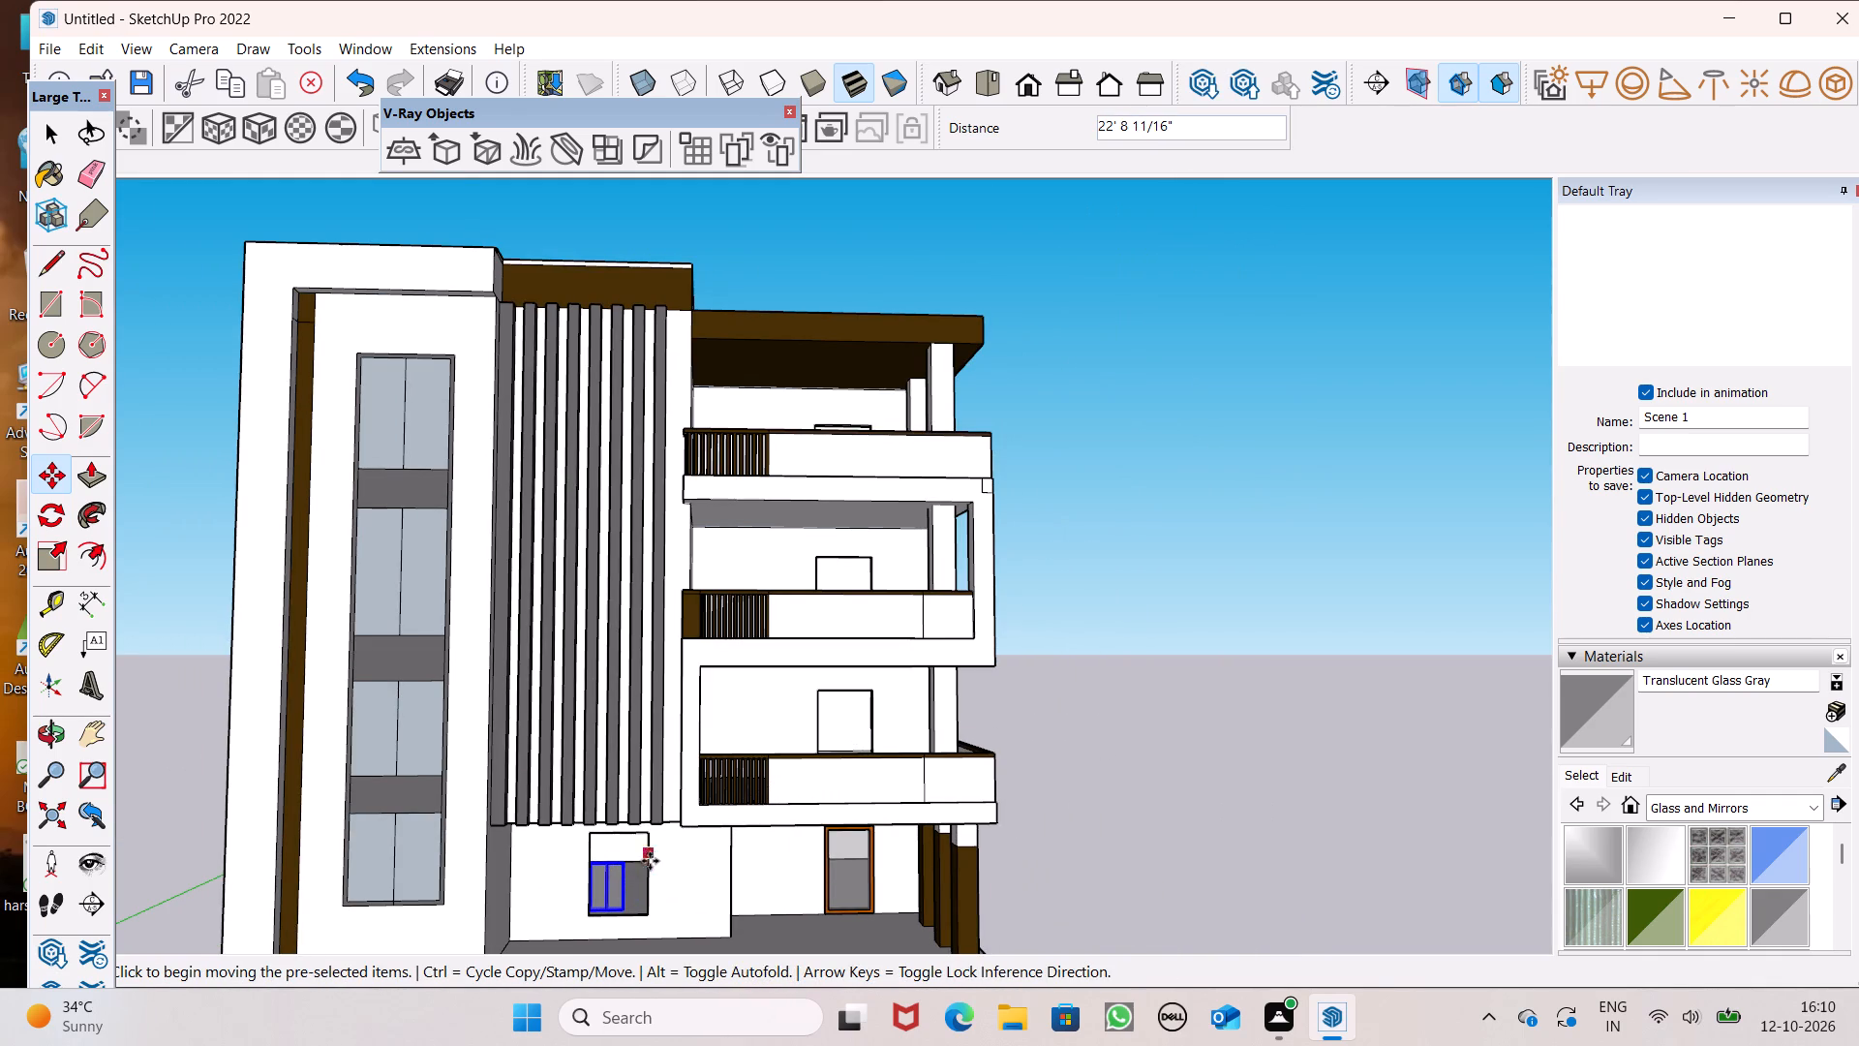
scroll(651, 878, up, 6)
scroll(704, 790, down, 4)
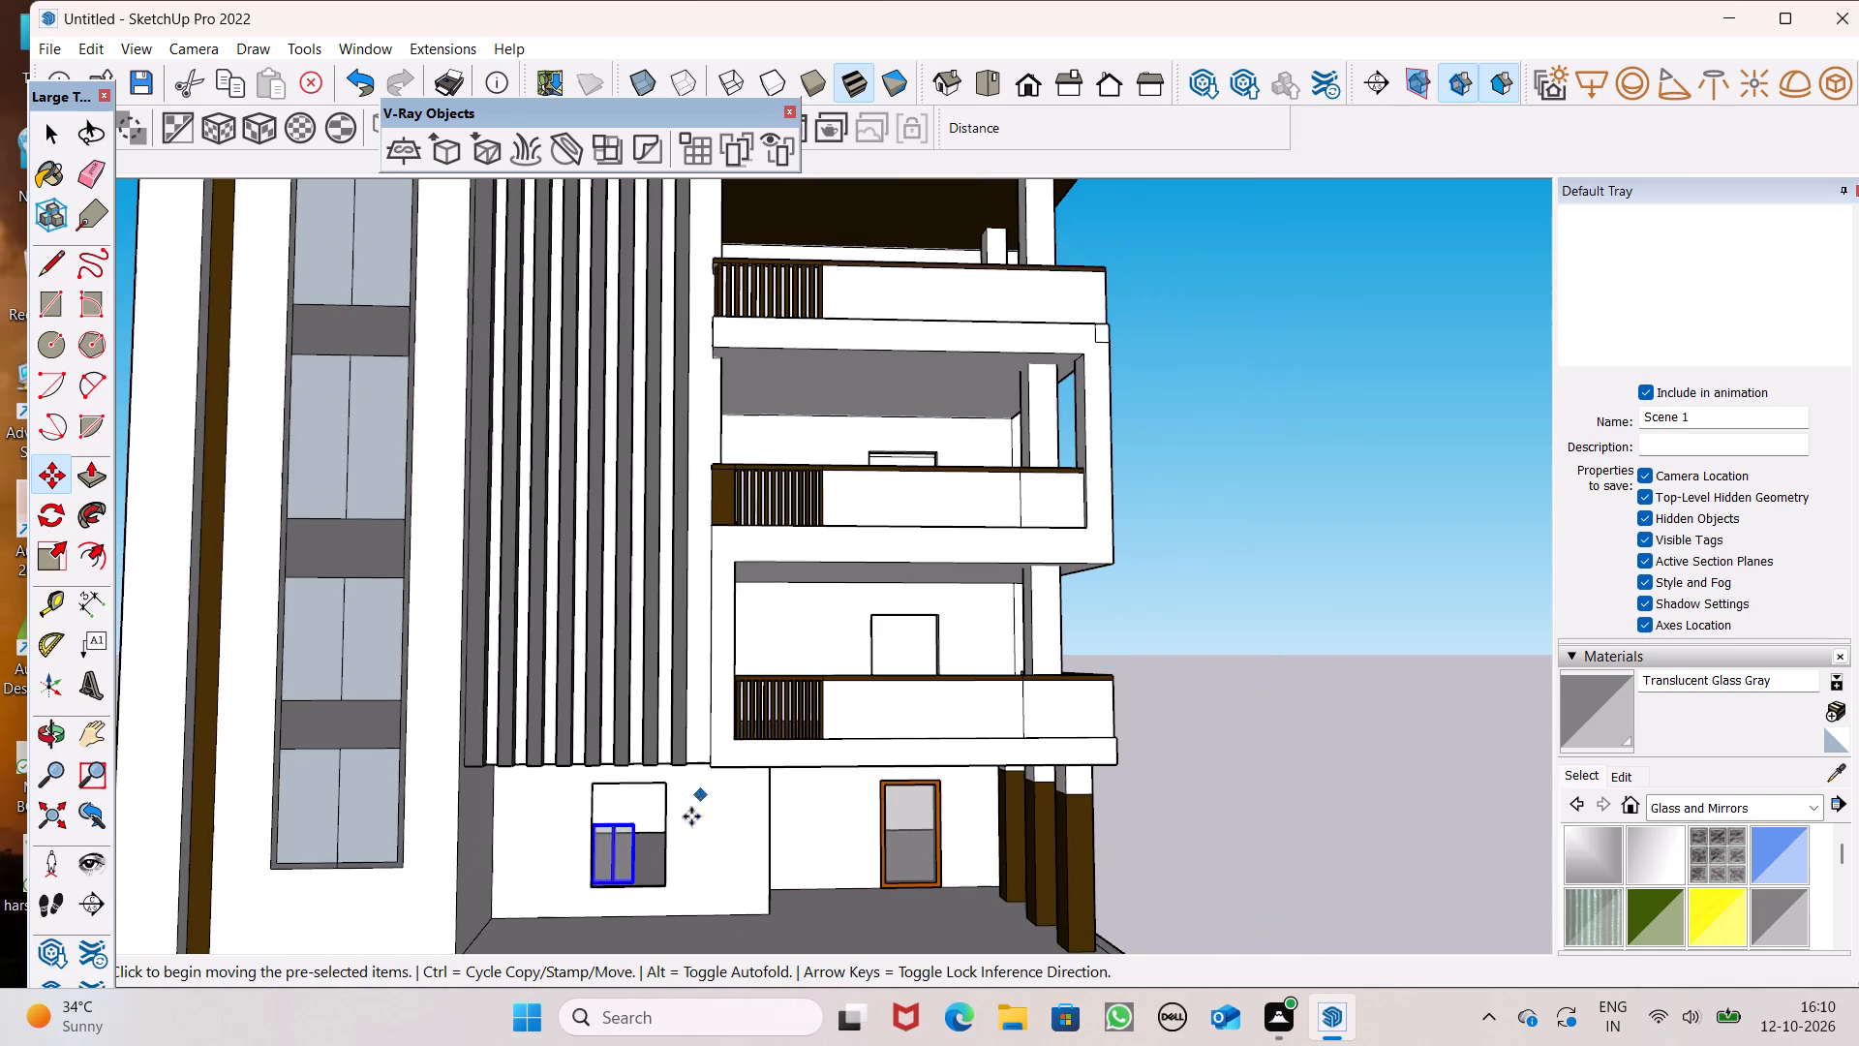
Align the two-pane window's bottom corner with the outer bottom corner of the ground-floor window opening nearest the door.
middle_drag(661, 963, 655, 993)
scroll(634, 931, up, 1)
scroll(635, 928, down, 1)
scroll(635, 926, up, 1)
scroll(635, 926, down, 1)
scroll(635, 926, up, 2)
drag(636, 868, 673, 877)
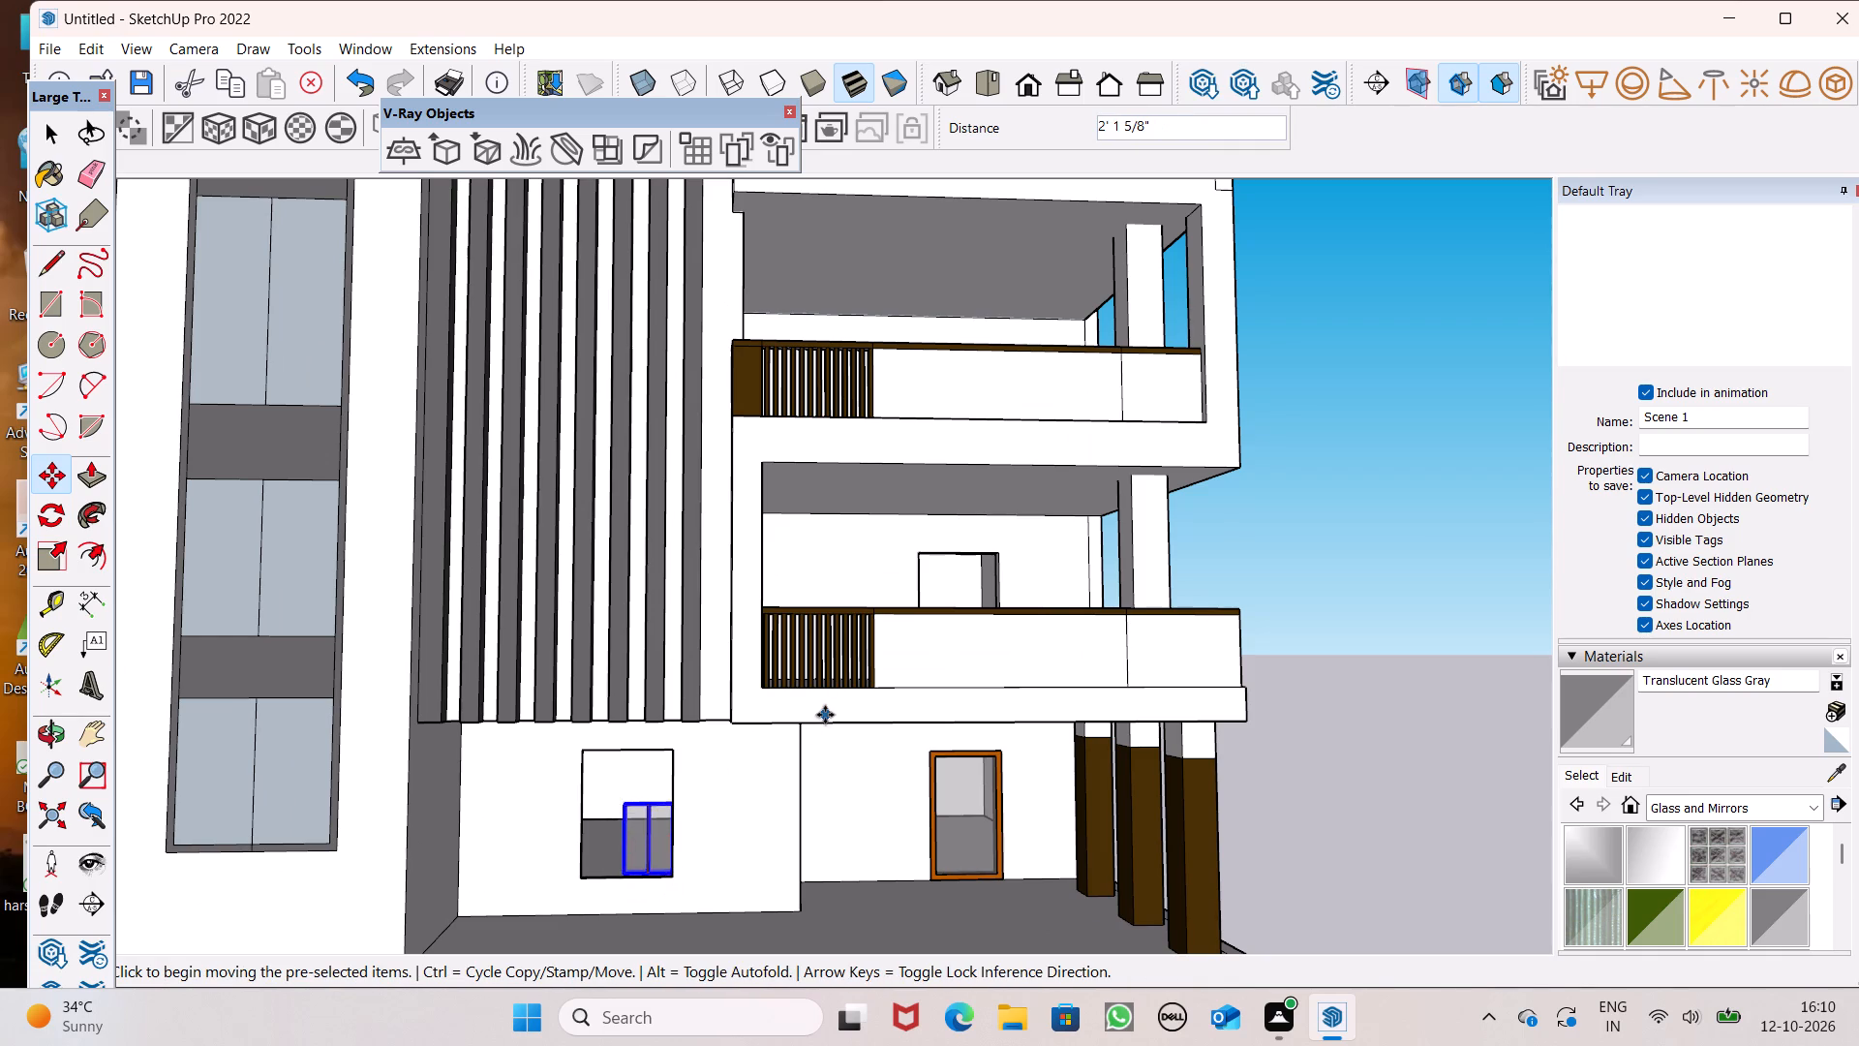
scroll(825, 715, down, 3)
middle_drag(752, 853, 748, 970)
scroll(715, 842, up, 9)
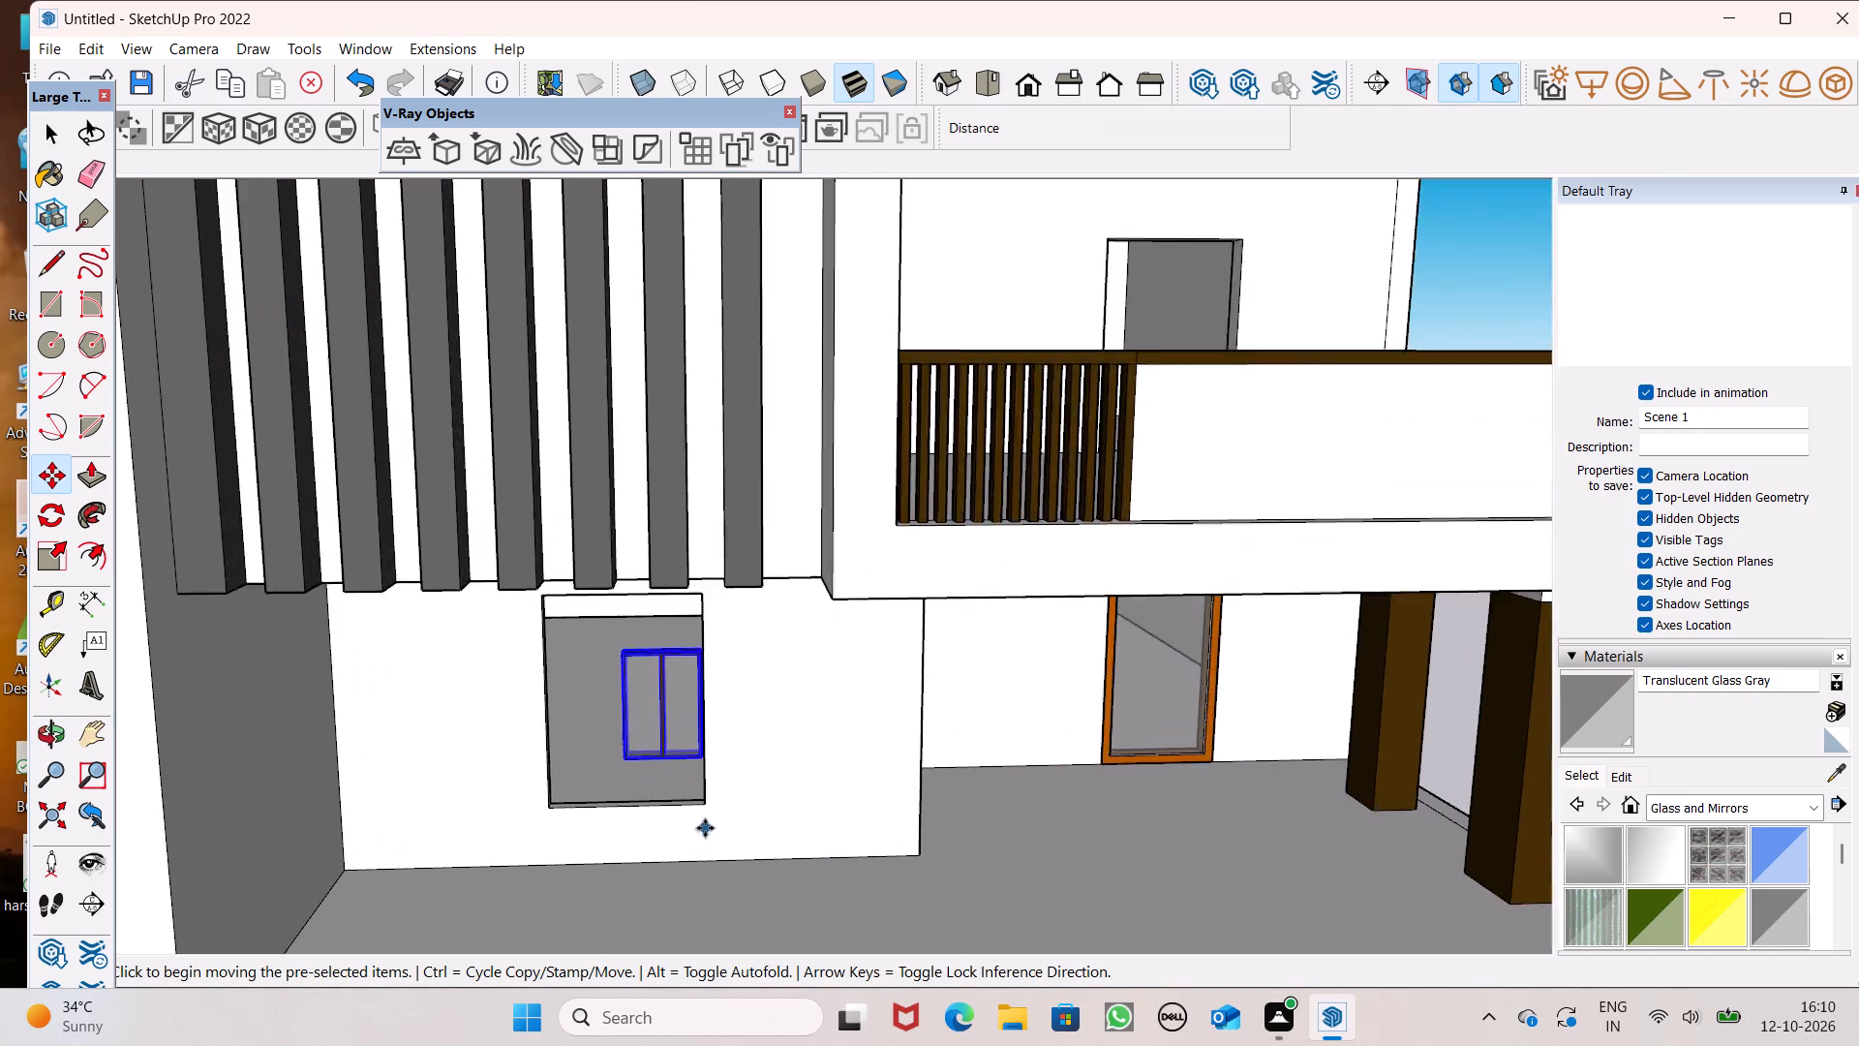
scroll(705, 828, up, 5)
drag(694, 711, 704, 777)
scroll(666, 800, up, 14)
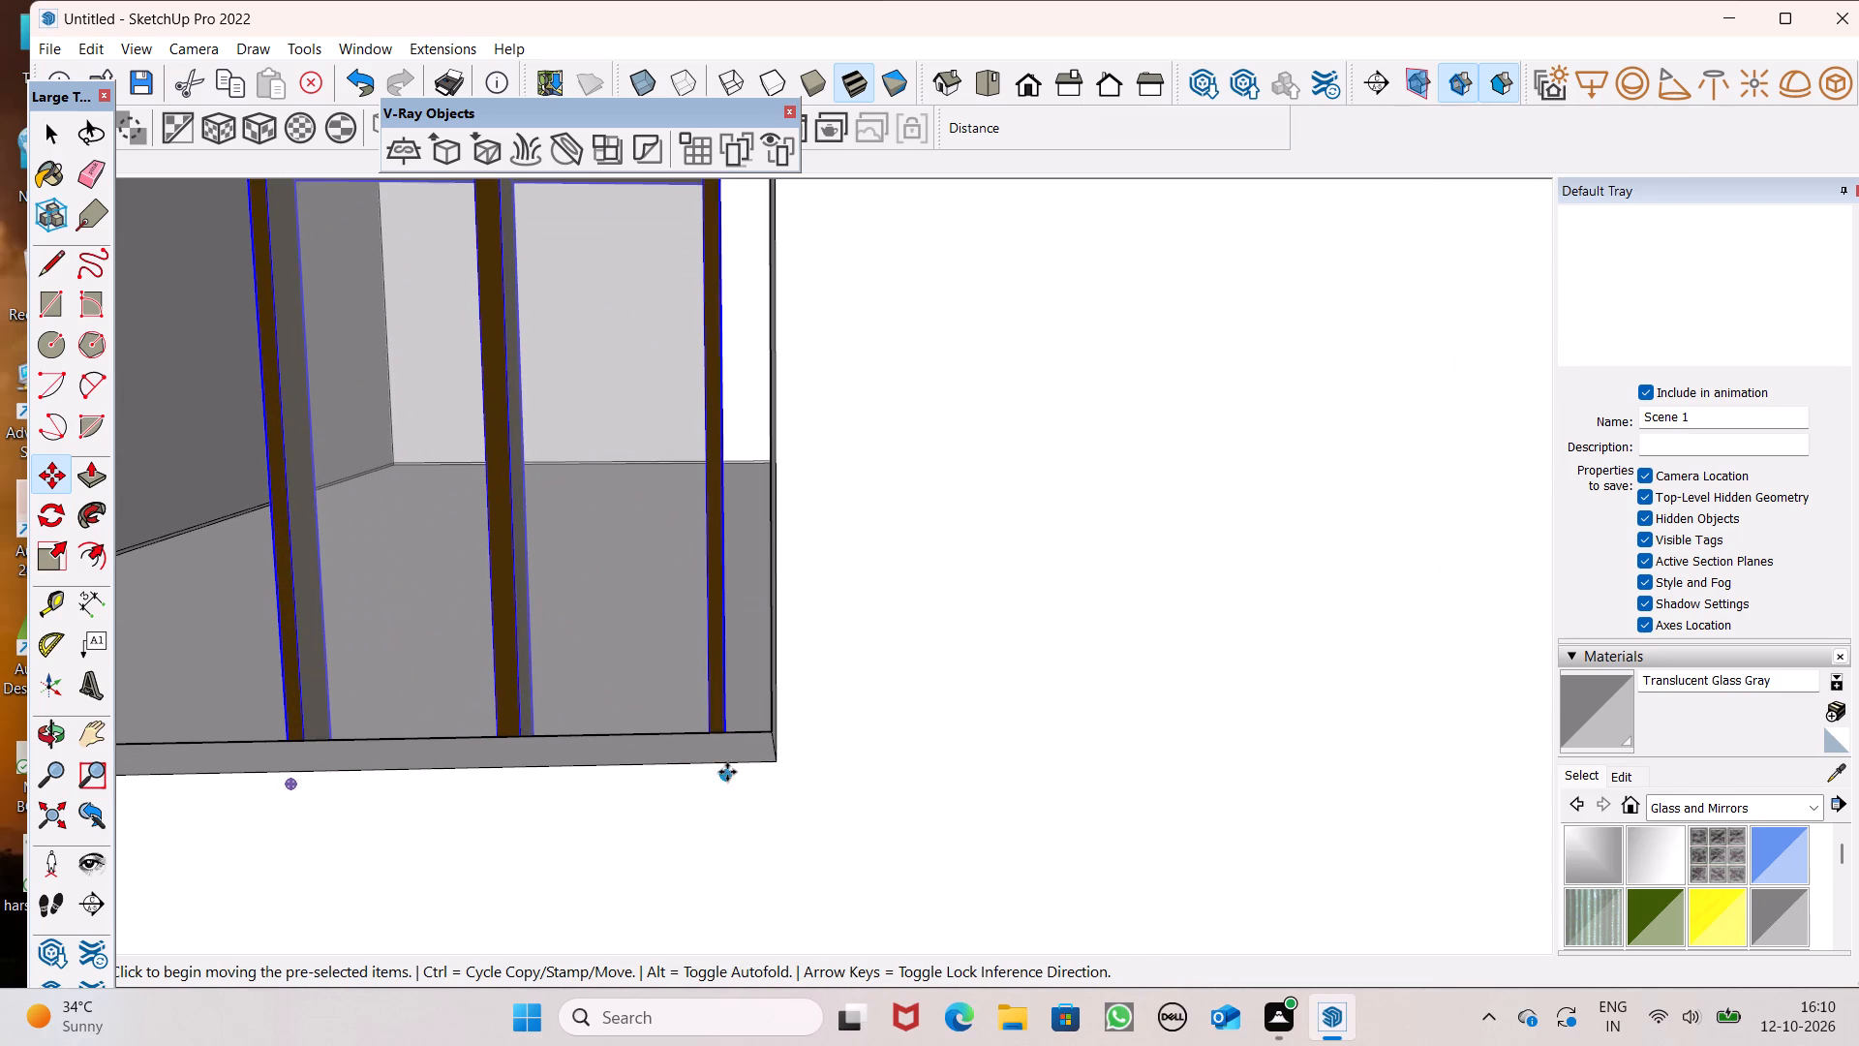
drag(727, 773, 777, 768)
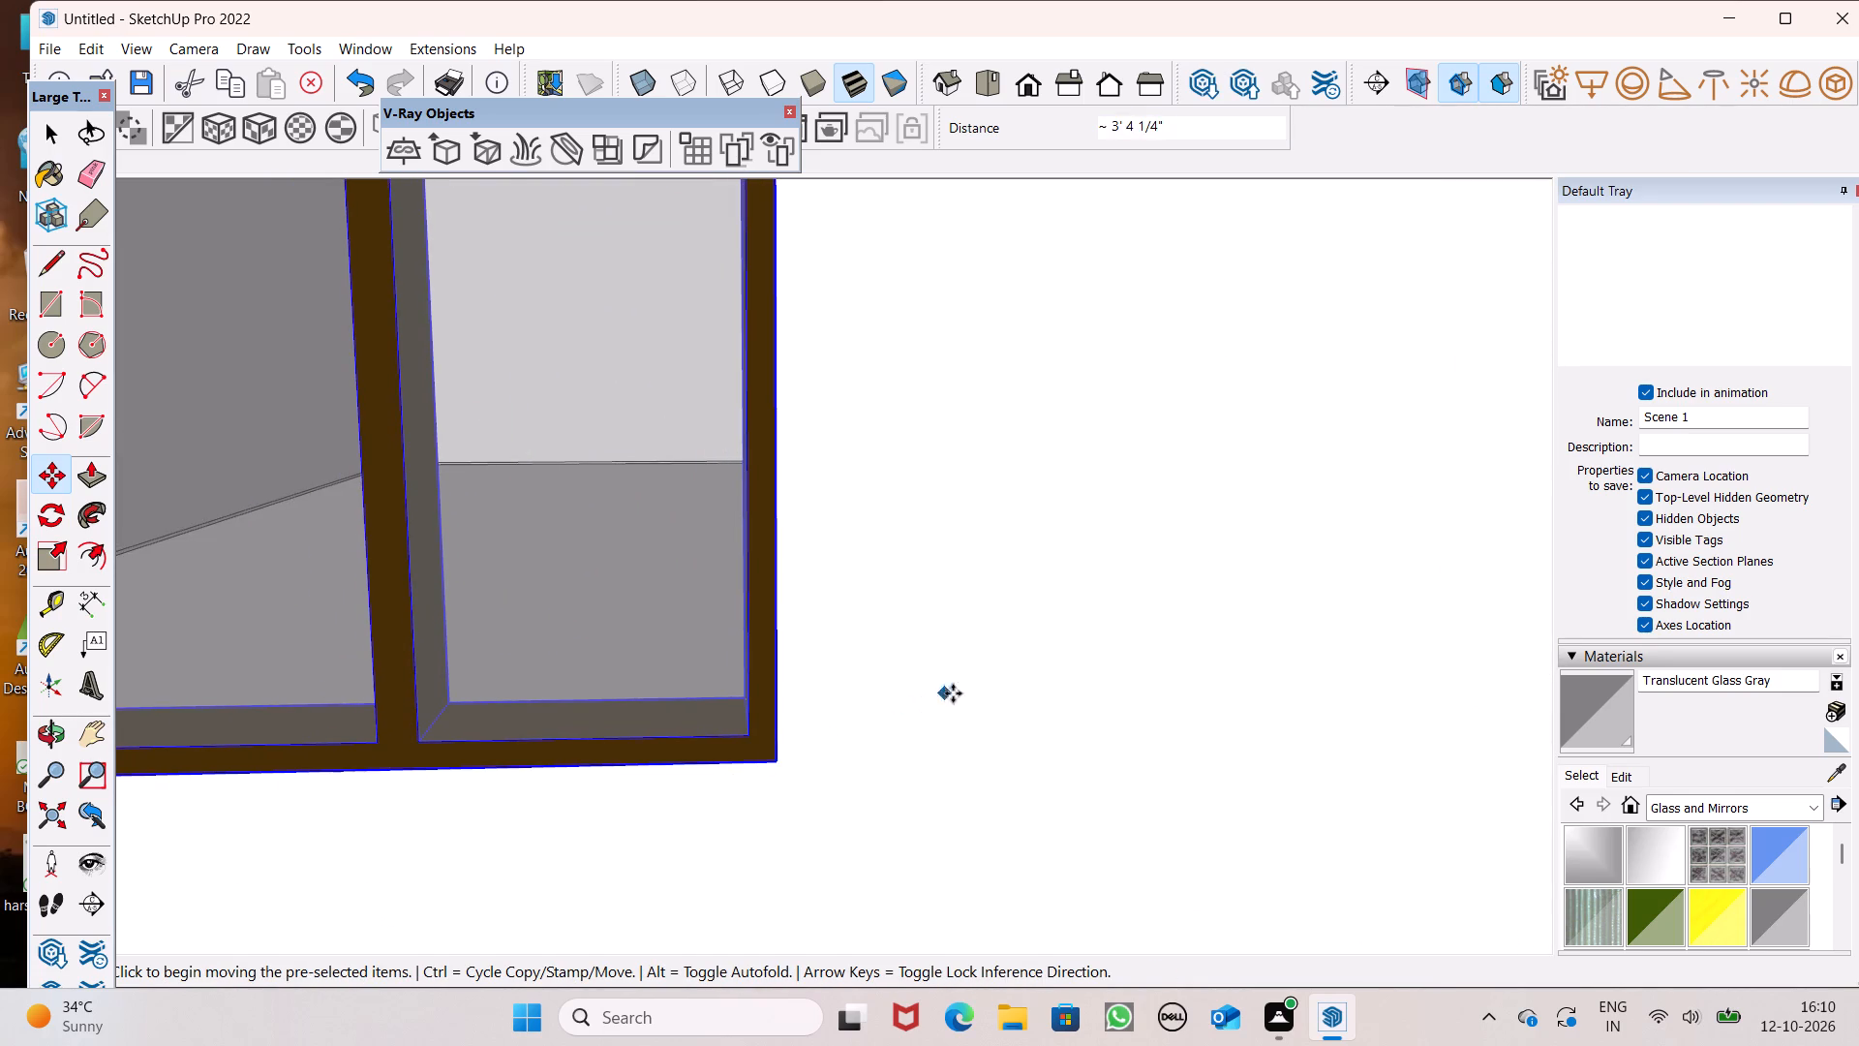
Scale the two-pane window along the red axis by about 1.64 so it spans the full width of the ground-floor opening.
scroll(972, 707, down, 11)
middle_drag(881, 798, 1168, 878)
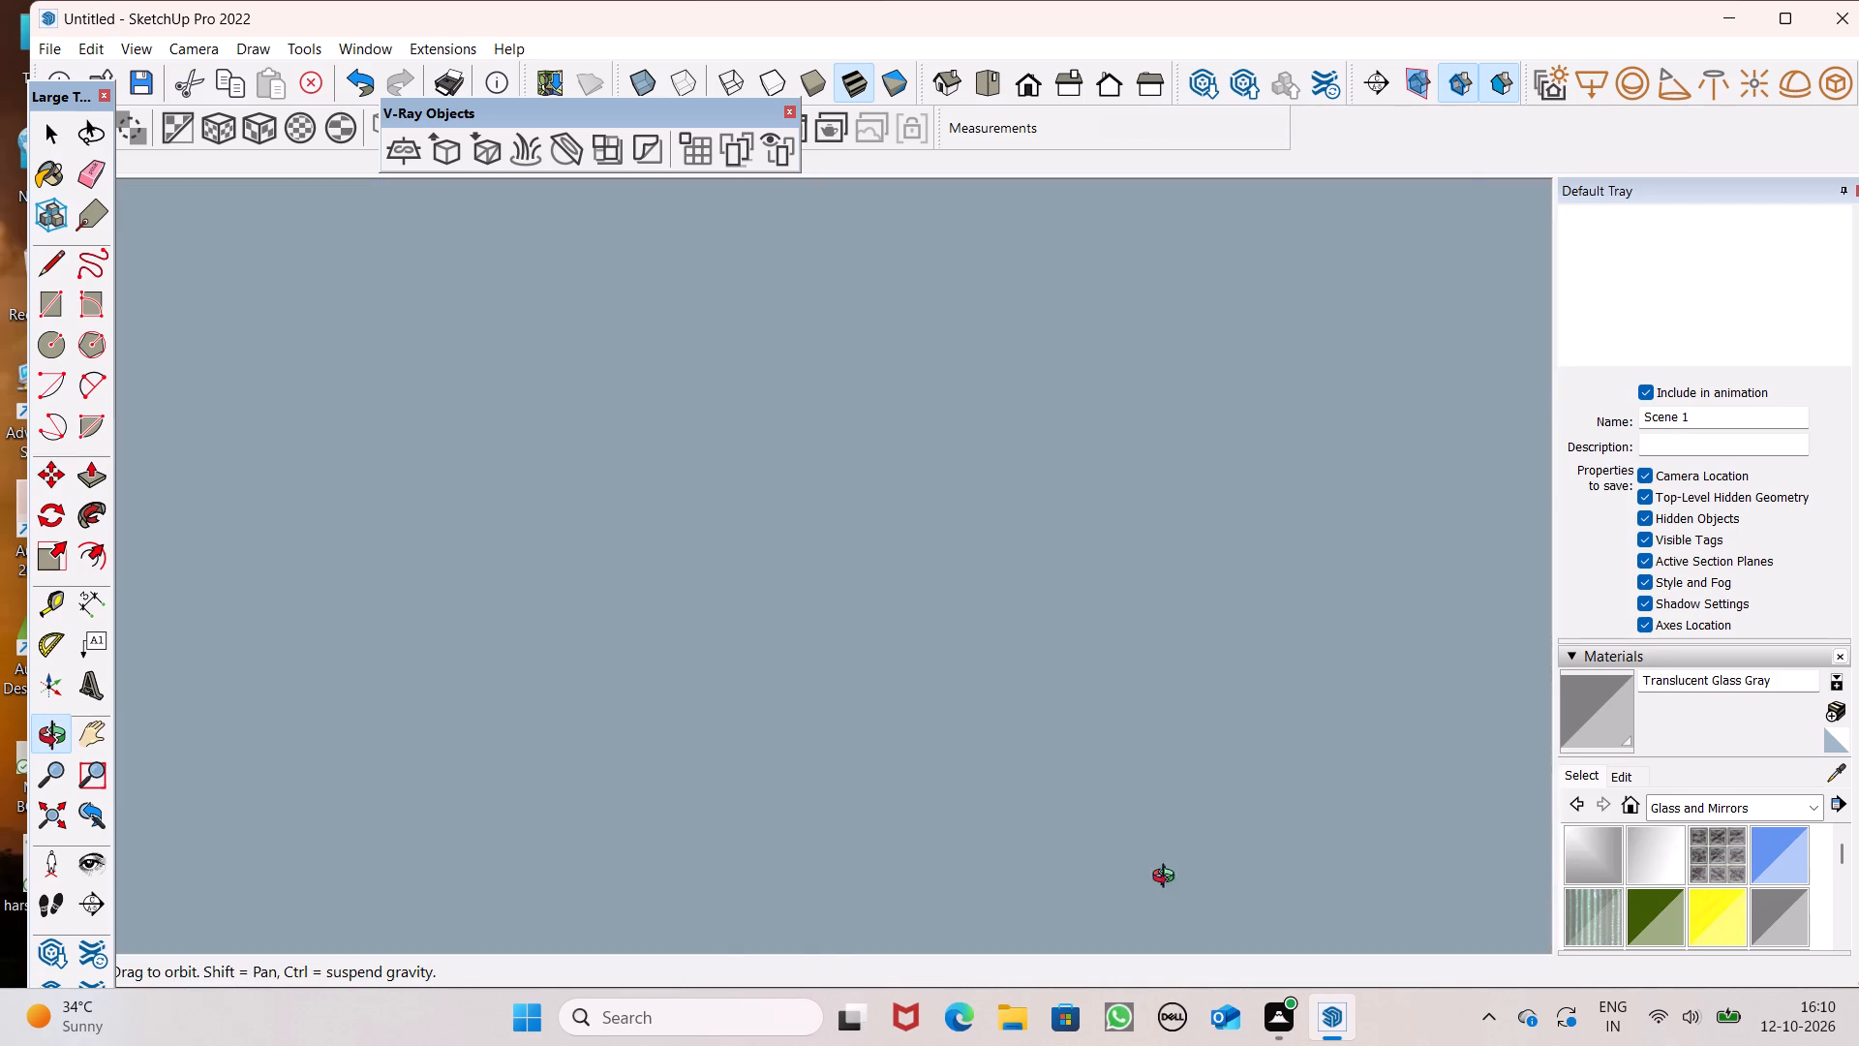
middle_drag(1168, 878, 1117, 890)
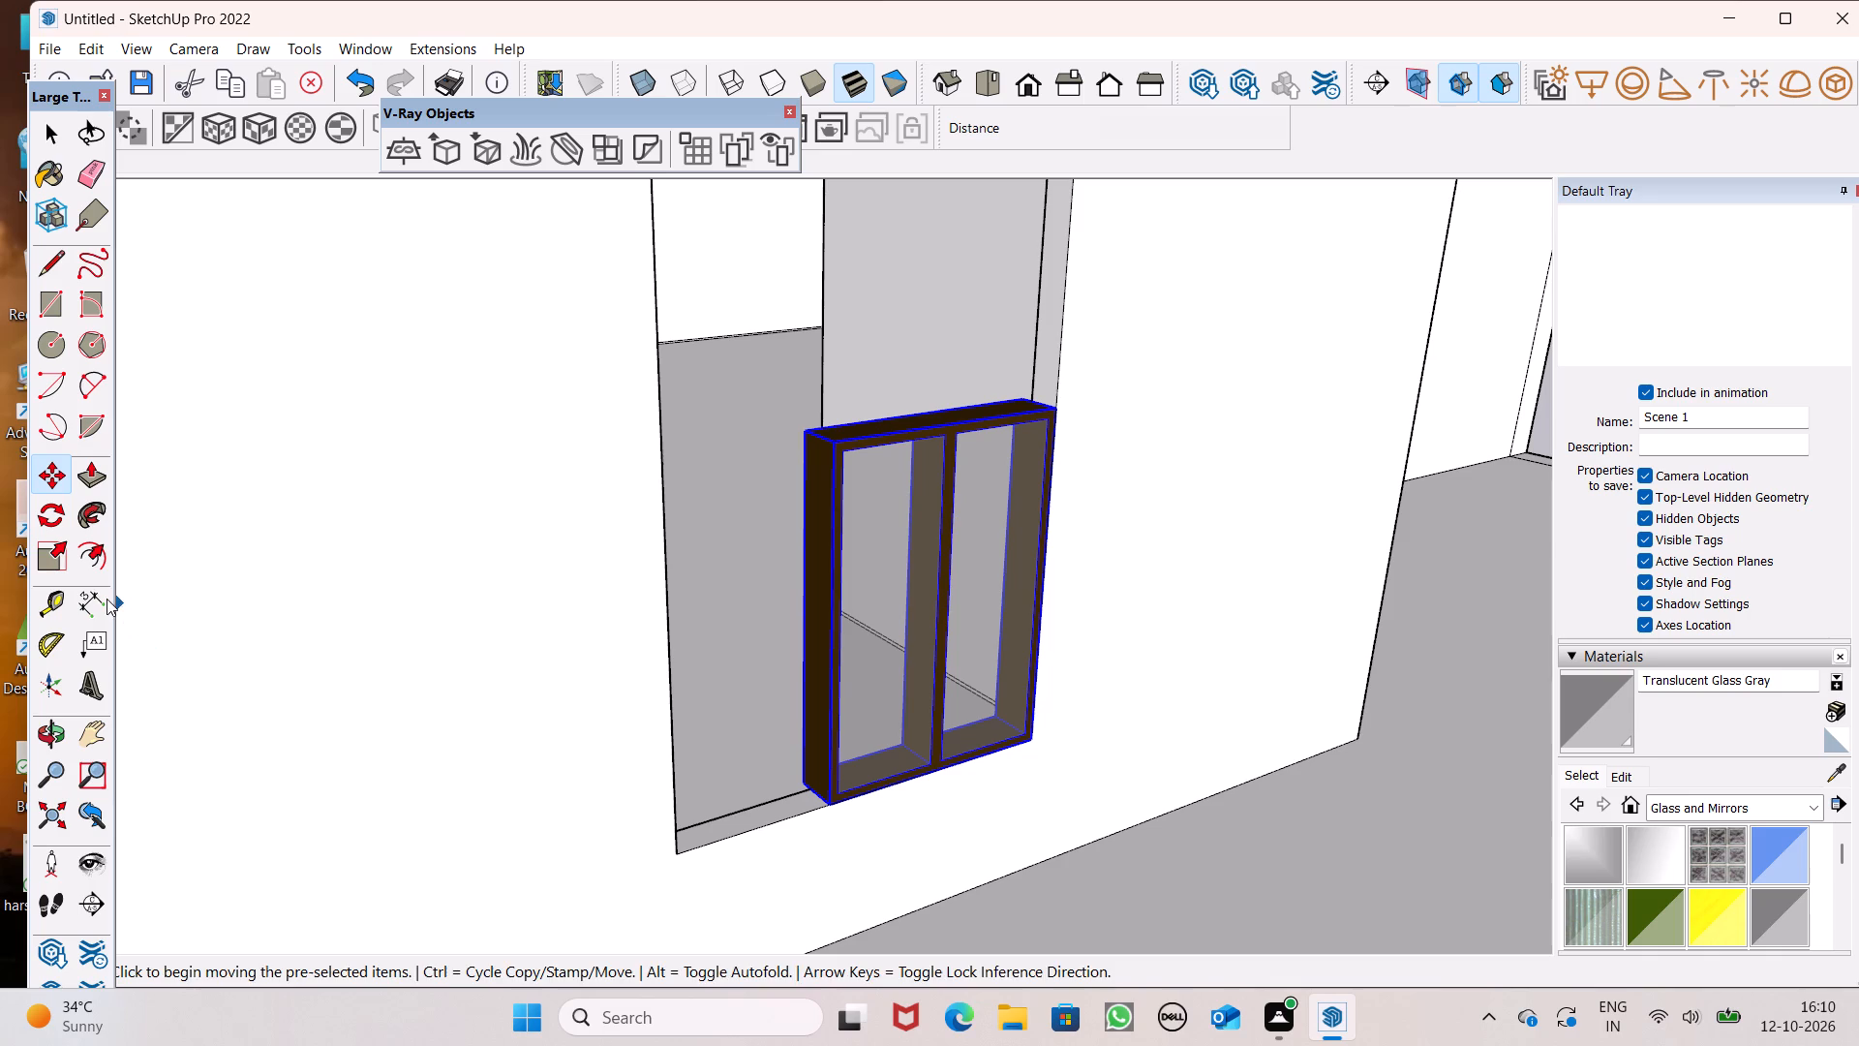
click(47, 551)
scroll(653, 705, up, 3)
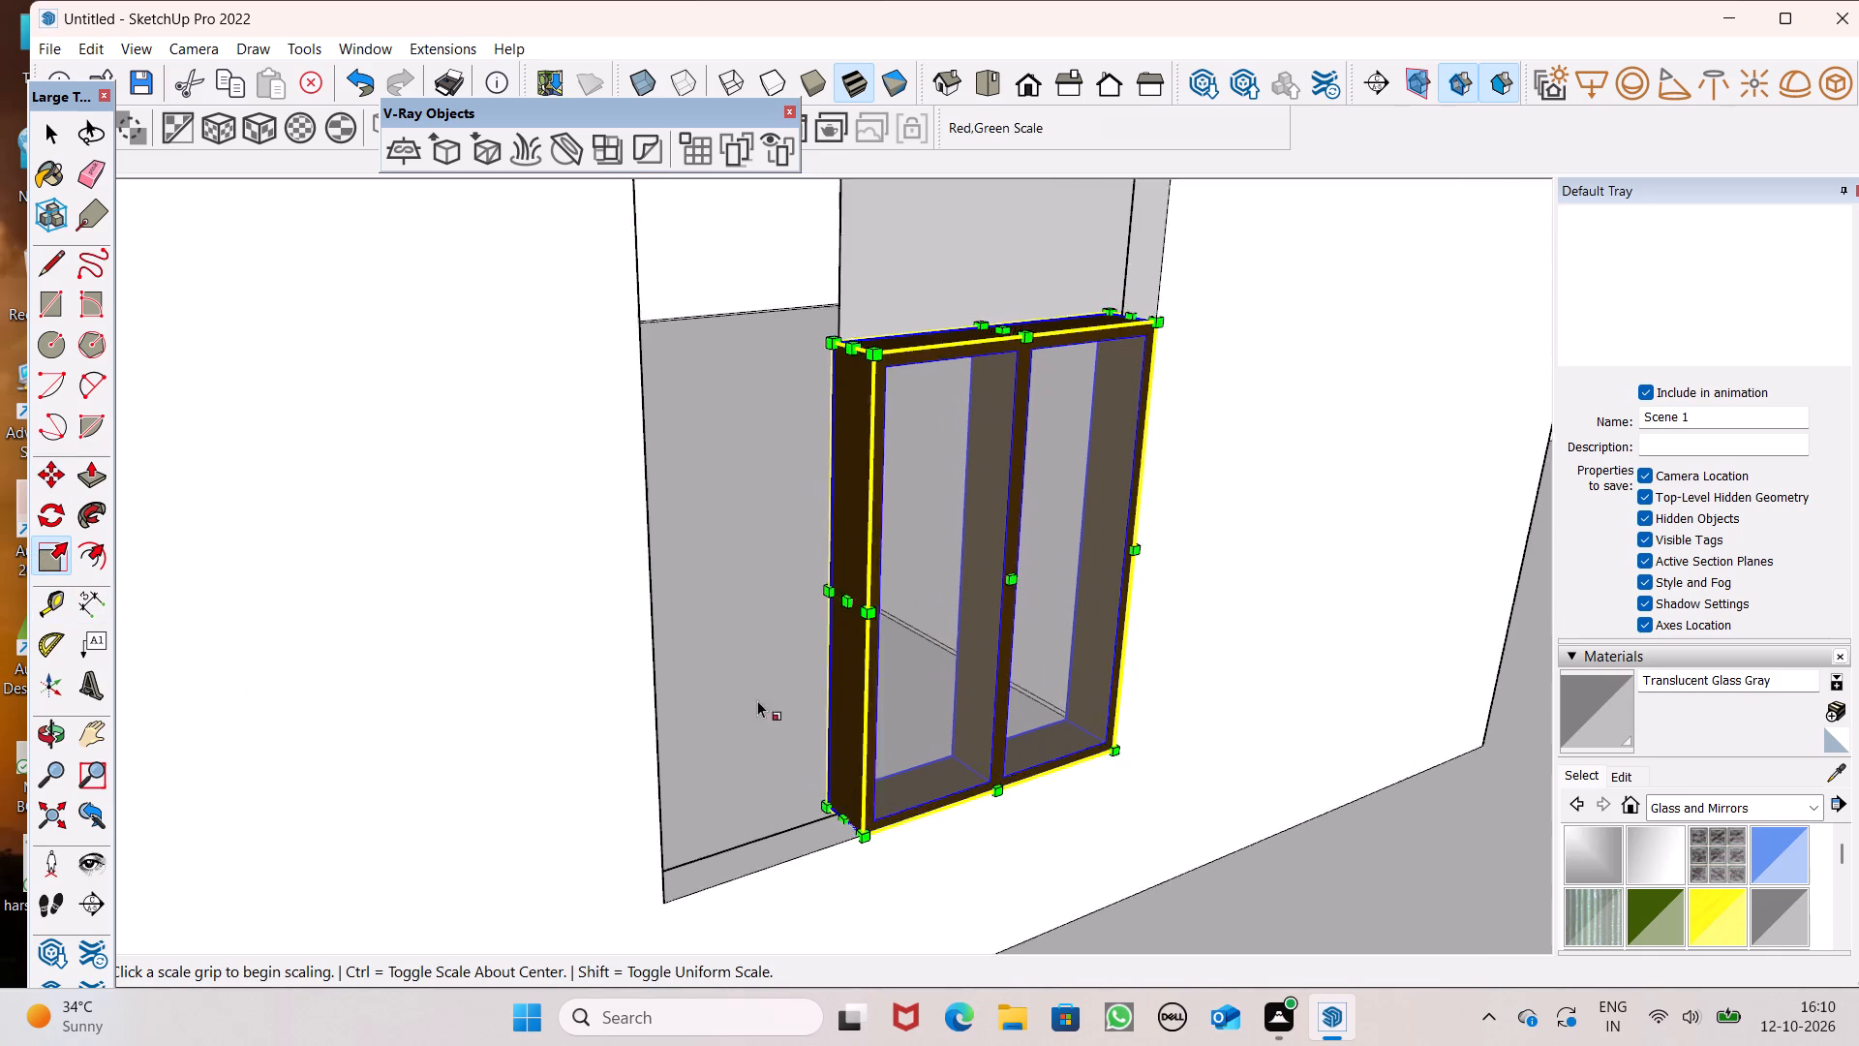
scroll(757, 700, up, 3)
middle_drag(929, 812, 1120, 860)
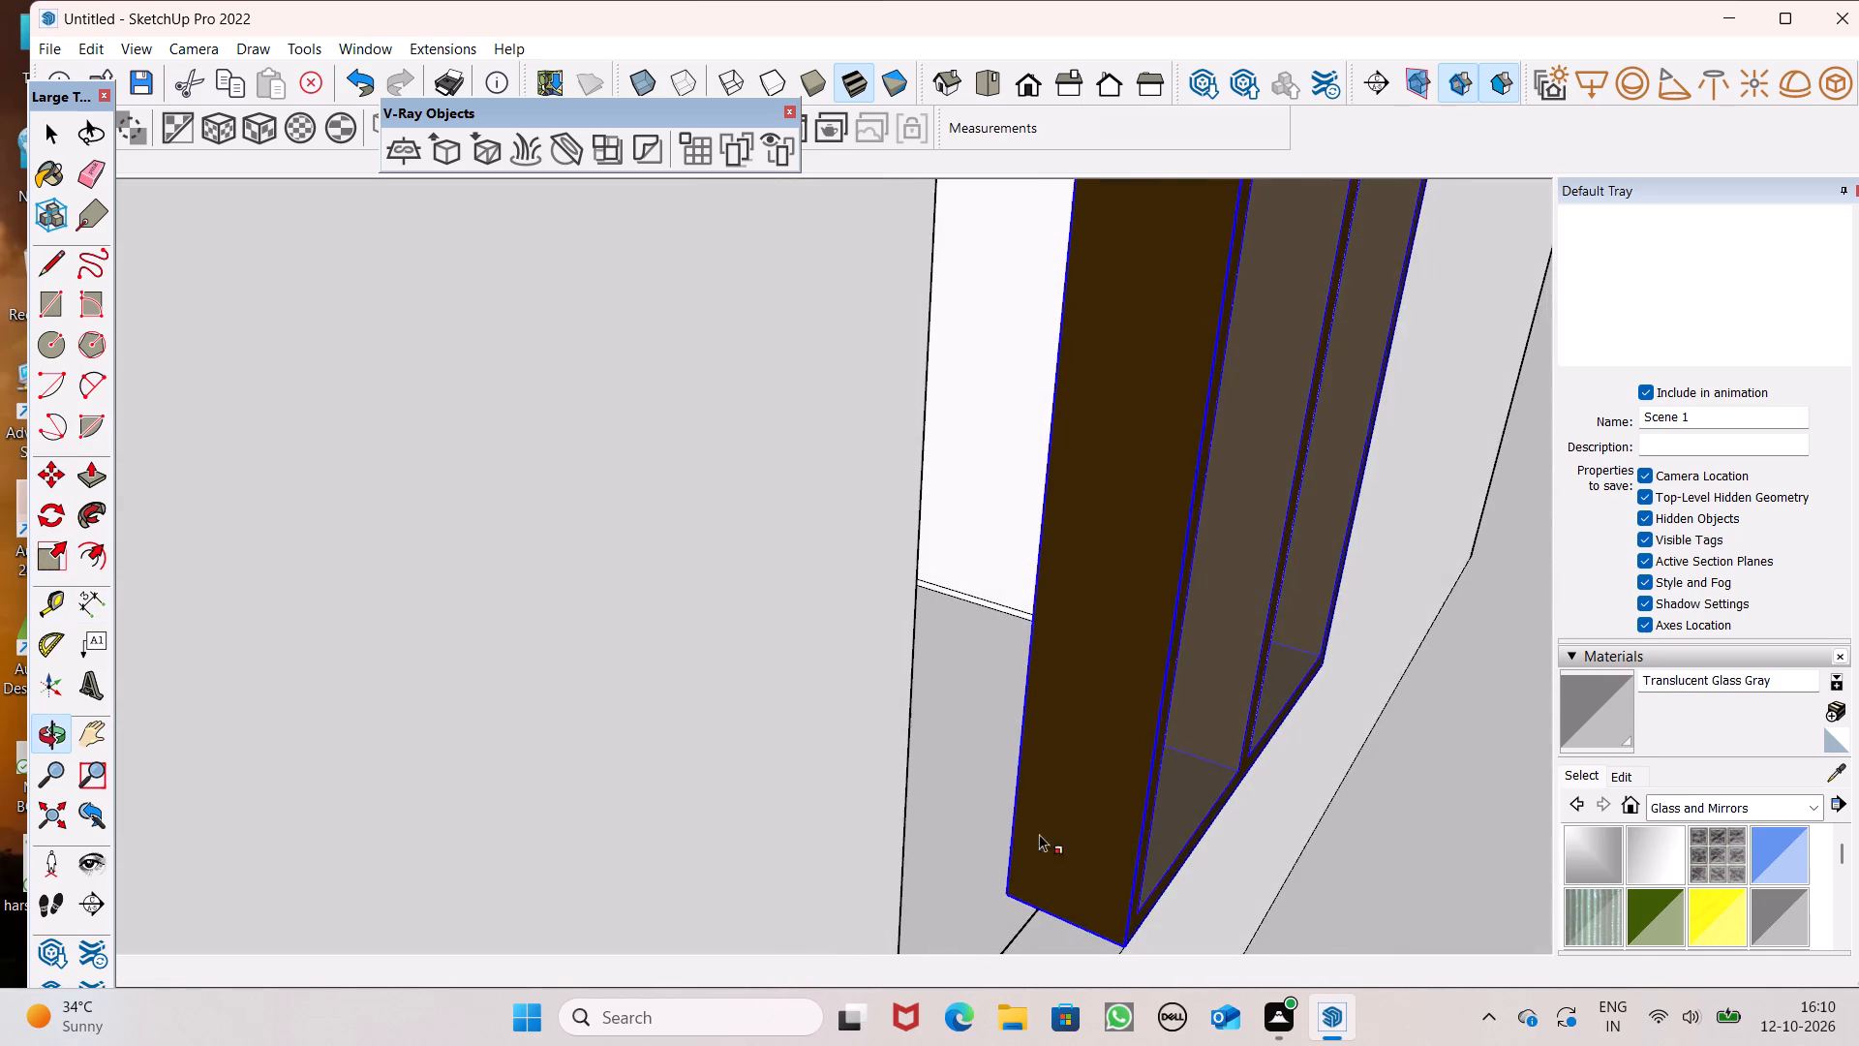
scroll(1009, 830, up, 7)
middle_drag(1172, 896, 1457, 562)
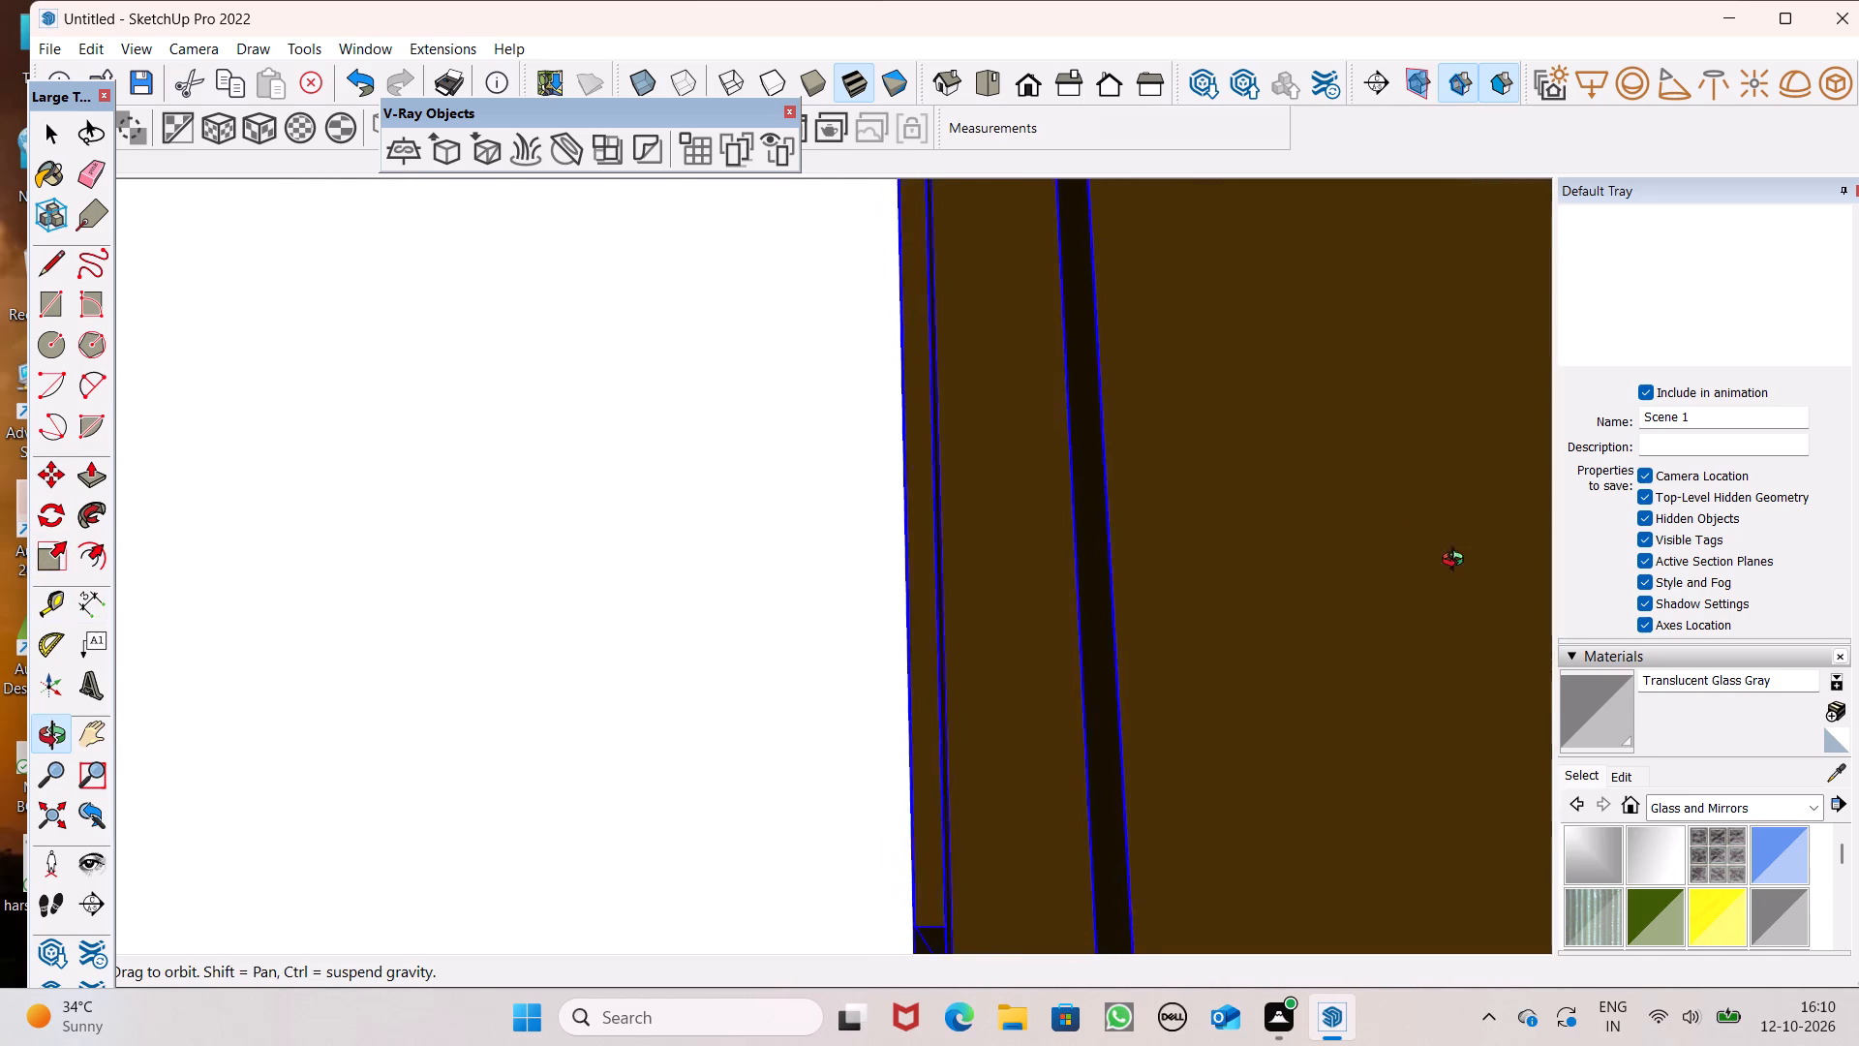
middle_drag(1457, 562, 1442, 589)
scroll(1369, 602, down, 1)
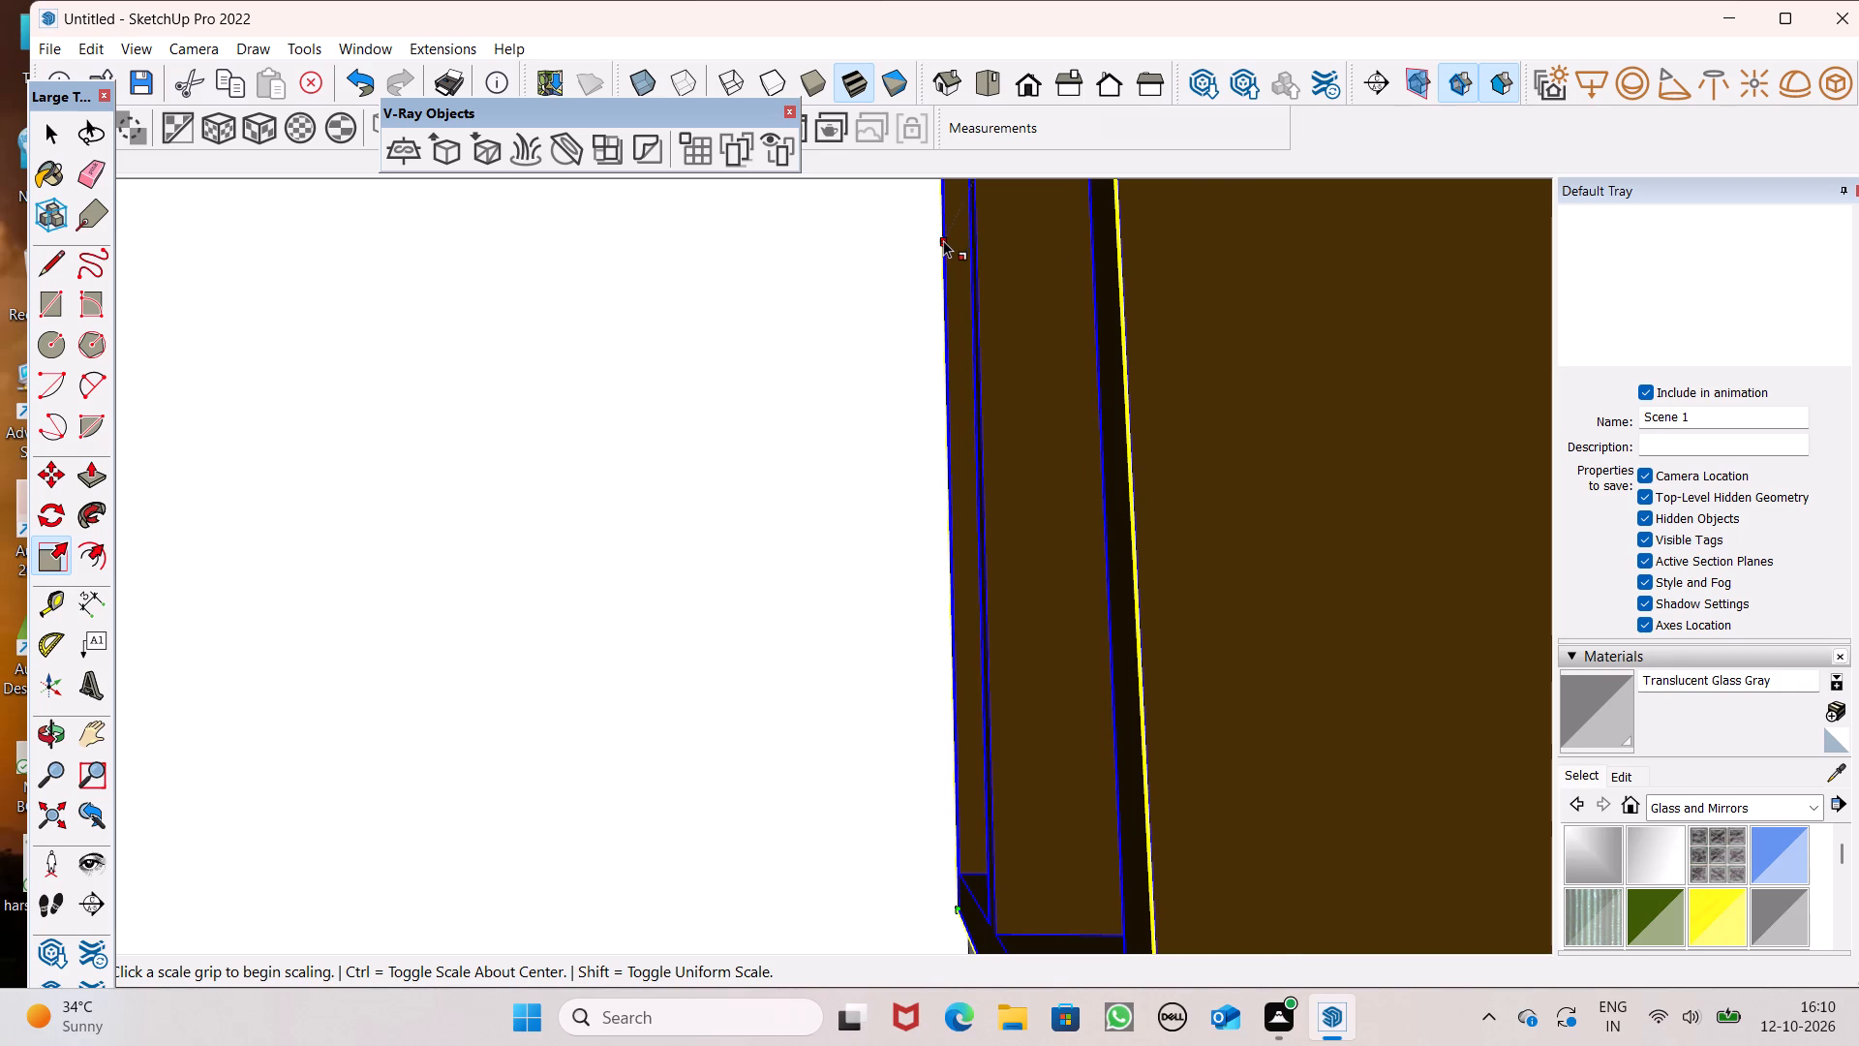
drag(948, 240, 990, 263)
scroll(1011, 339, down, 2)
middle_drag(1140, 577, 736, 686)
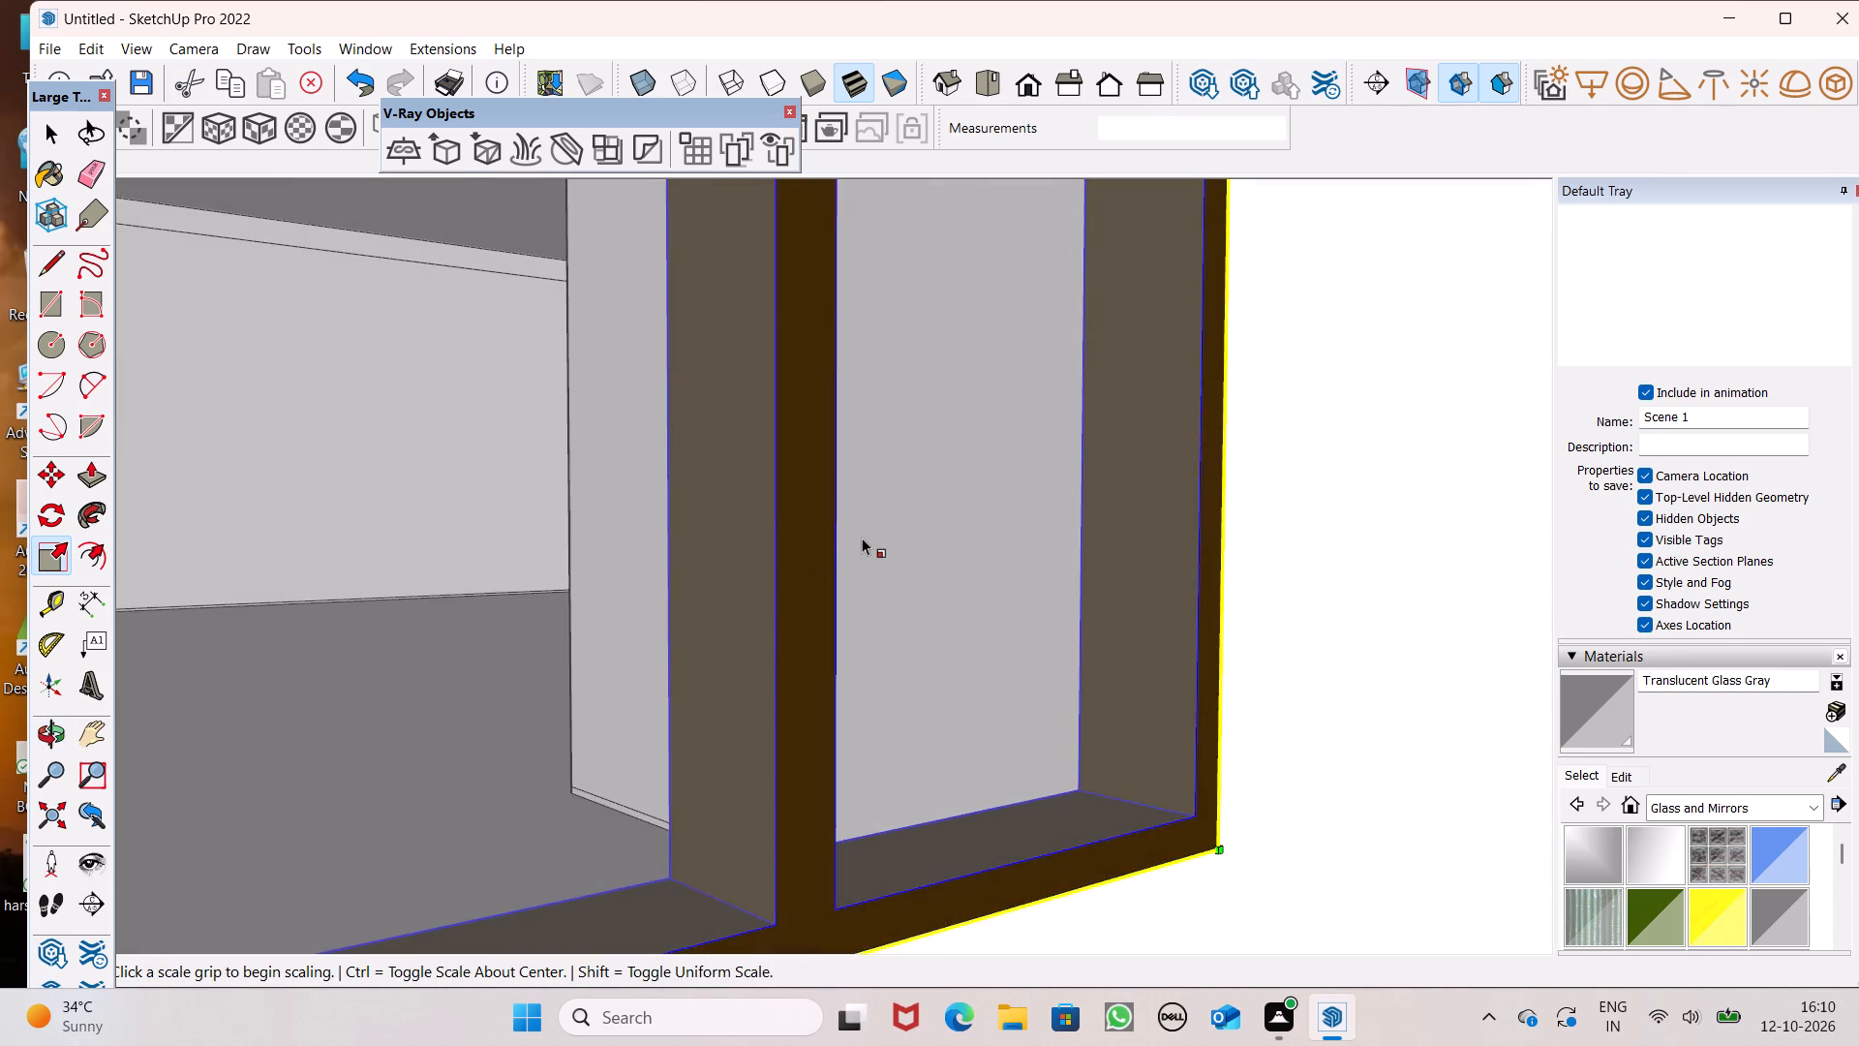
scroll(862, 538, down, 9)
middle_drag(906, 780, 932, 862)
scroll(968, 768, down, 5)
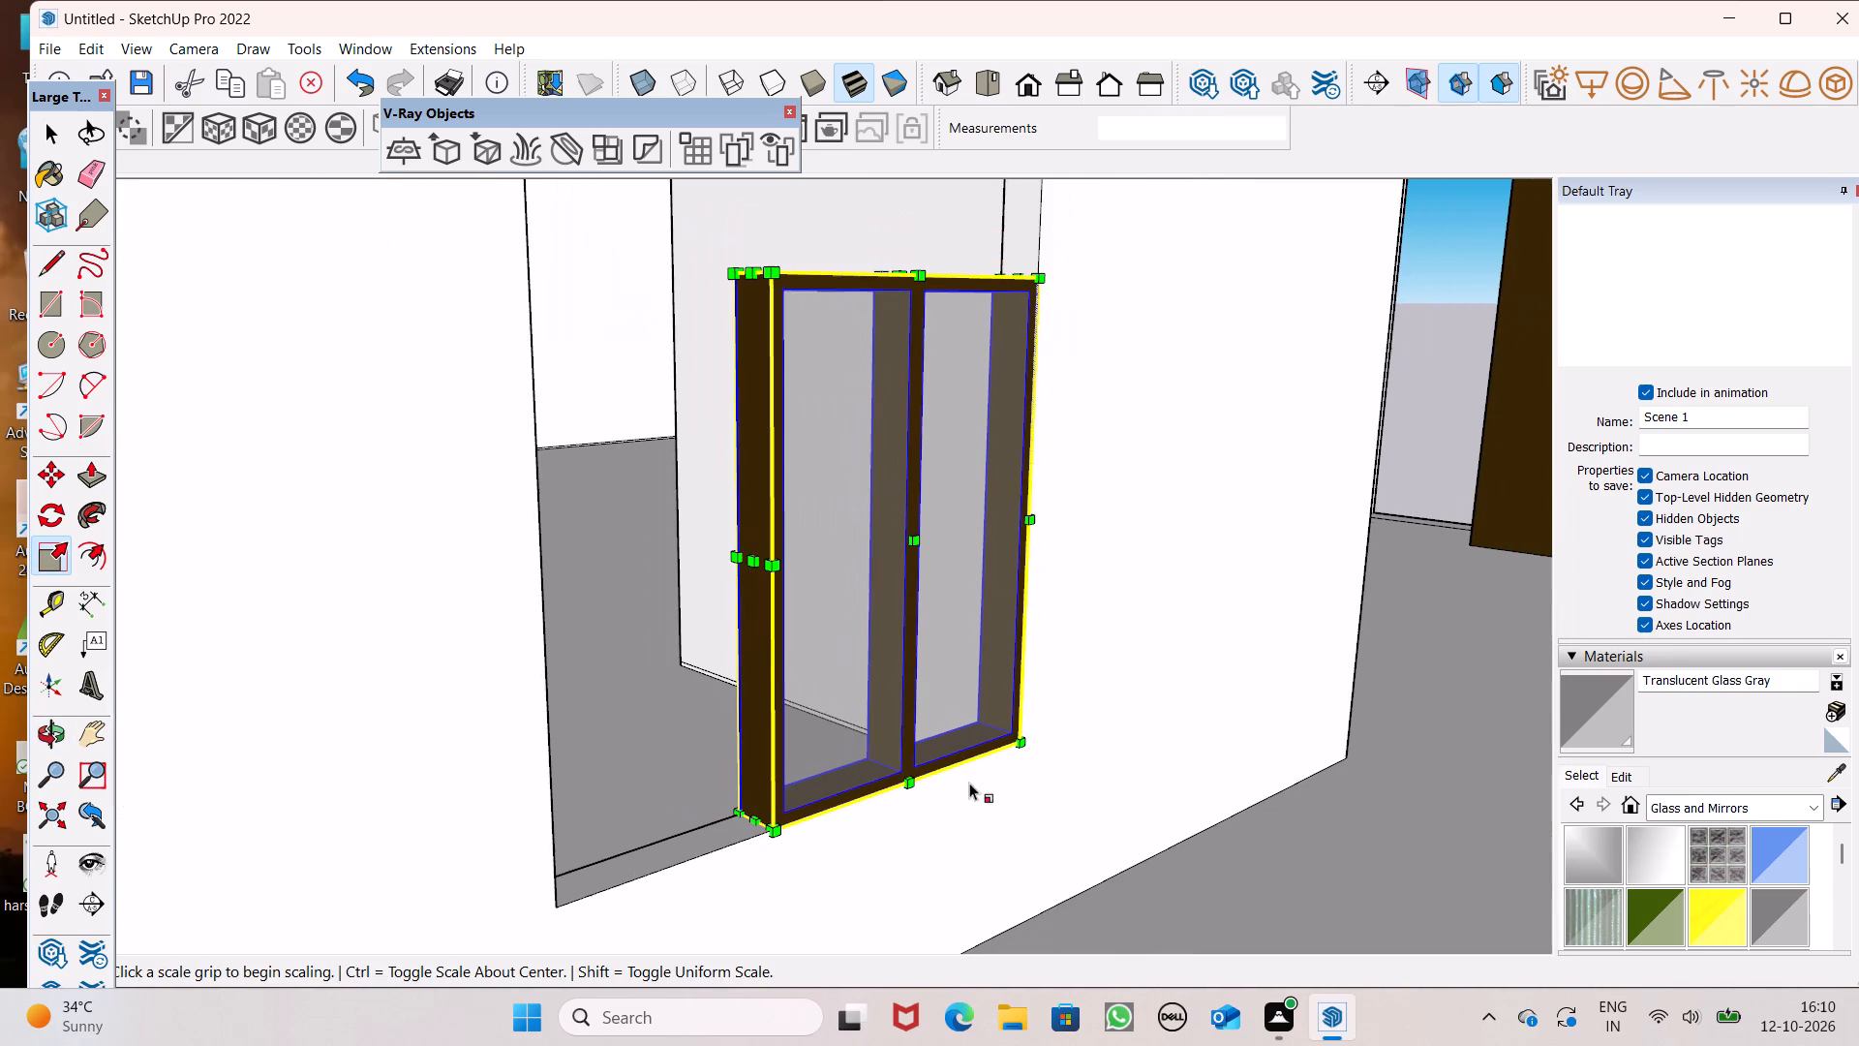
drag(753, 559, 544, 615)
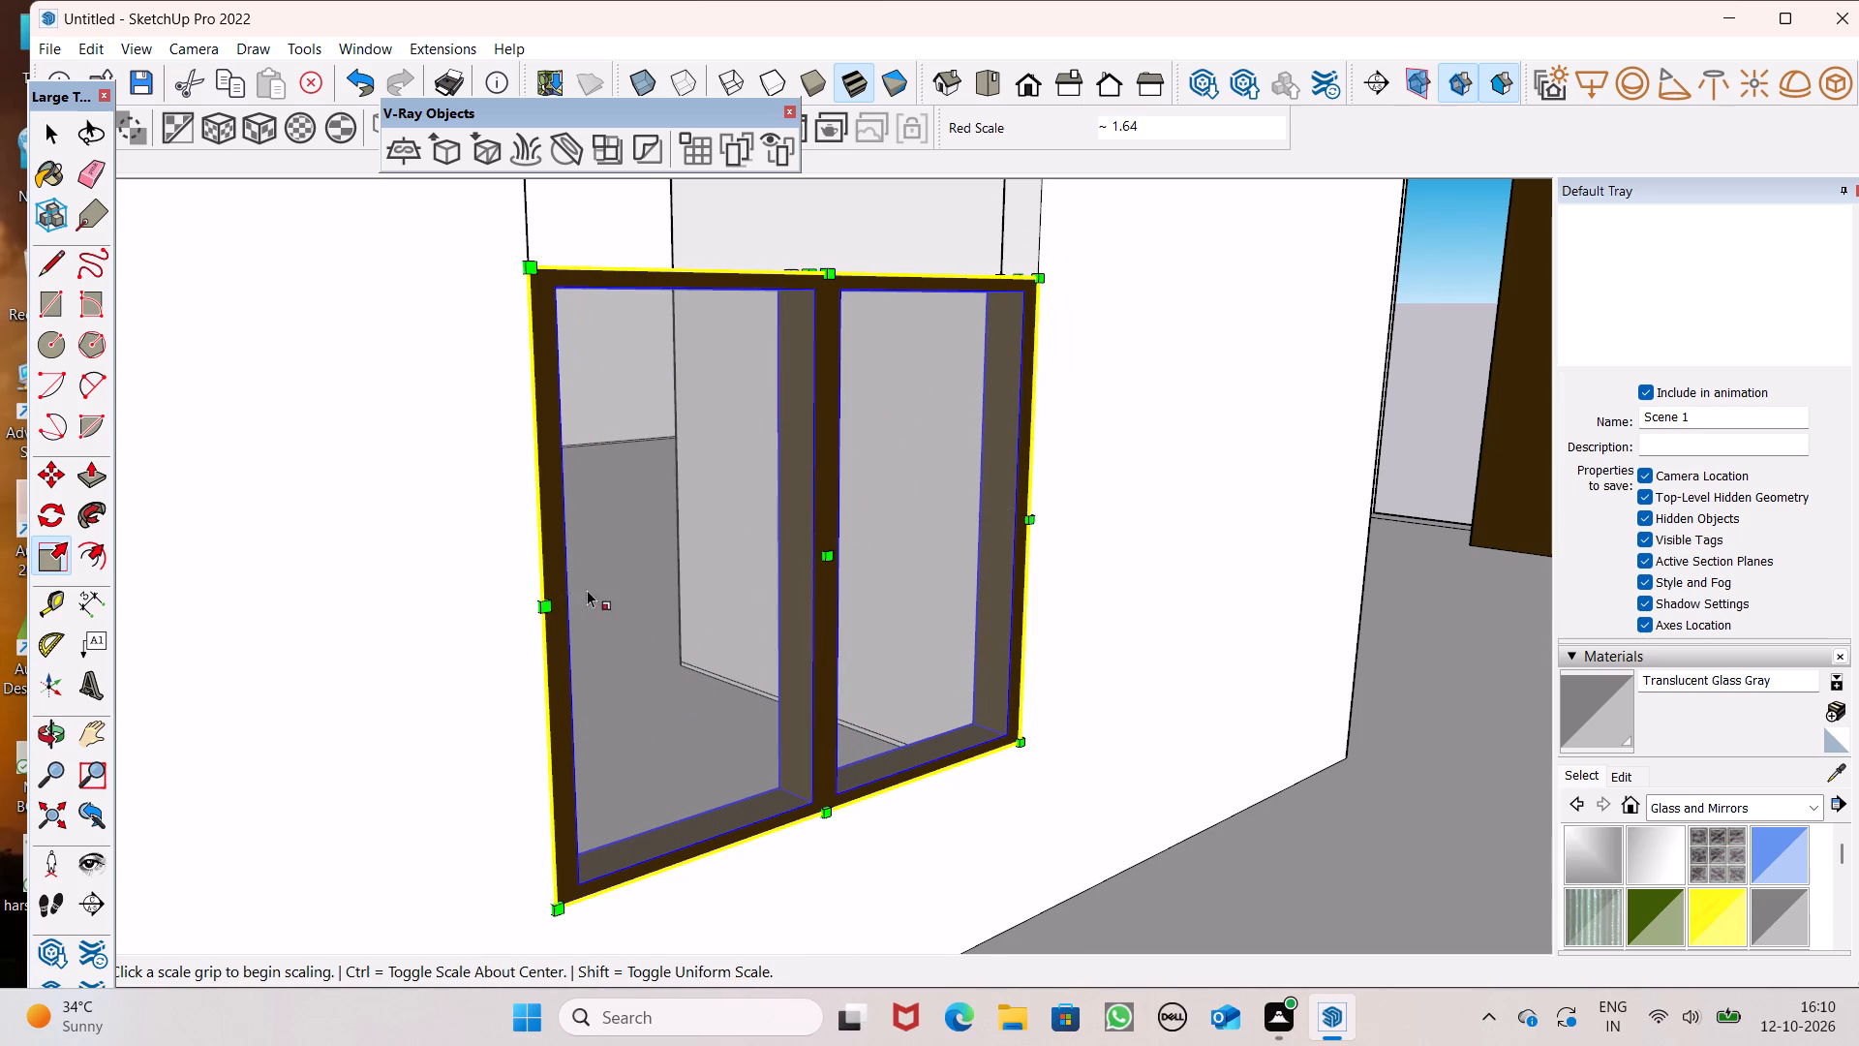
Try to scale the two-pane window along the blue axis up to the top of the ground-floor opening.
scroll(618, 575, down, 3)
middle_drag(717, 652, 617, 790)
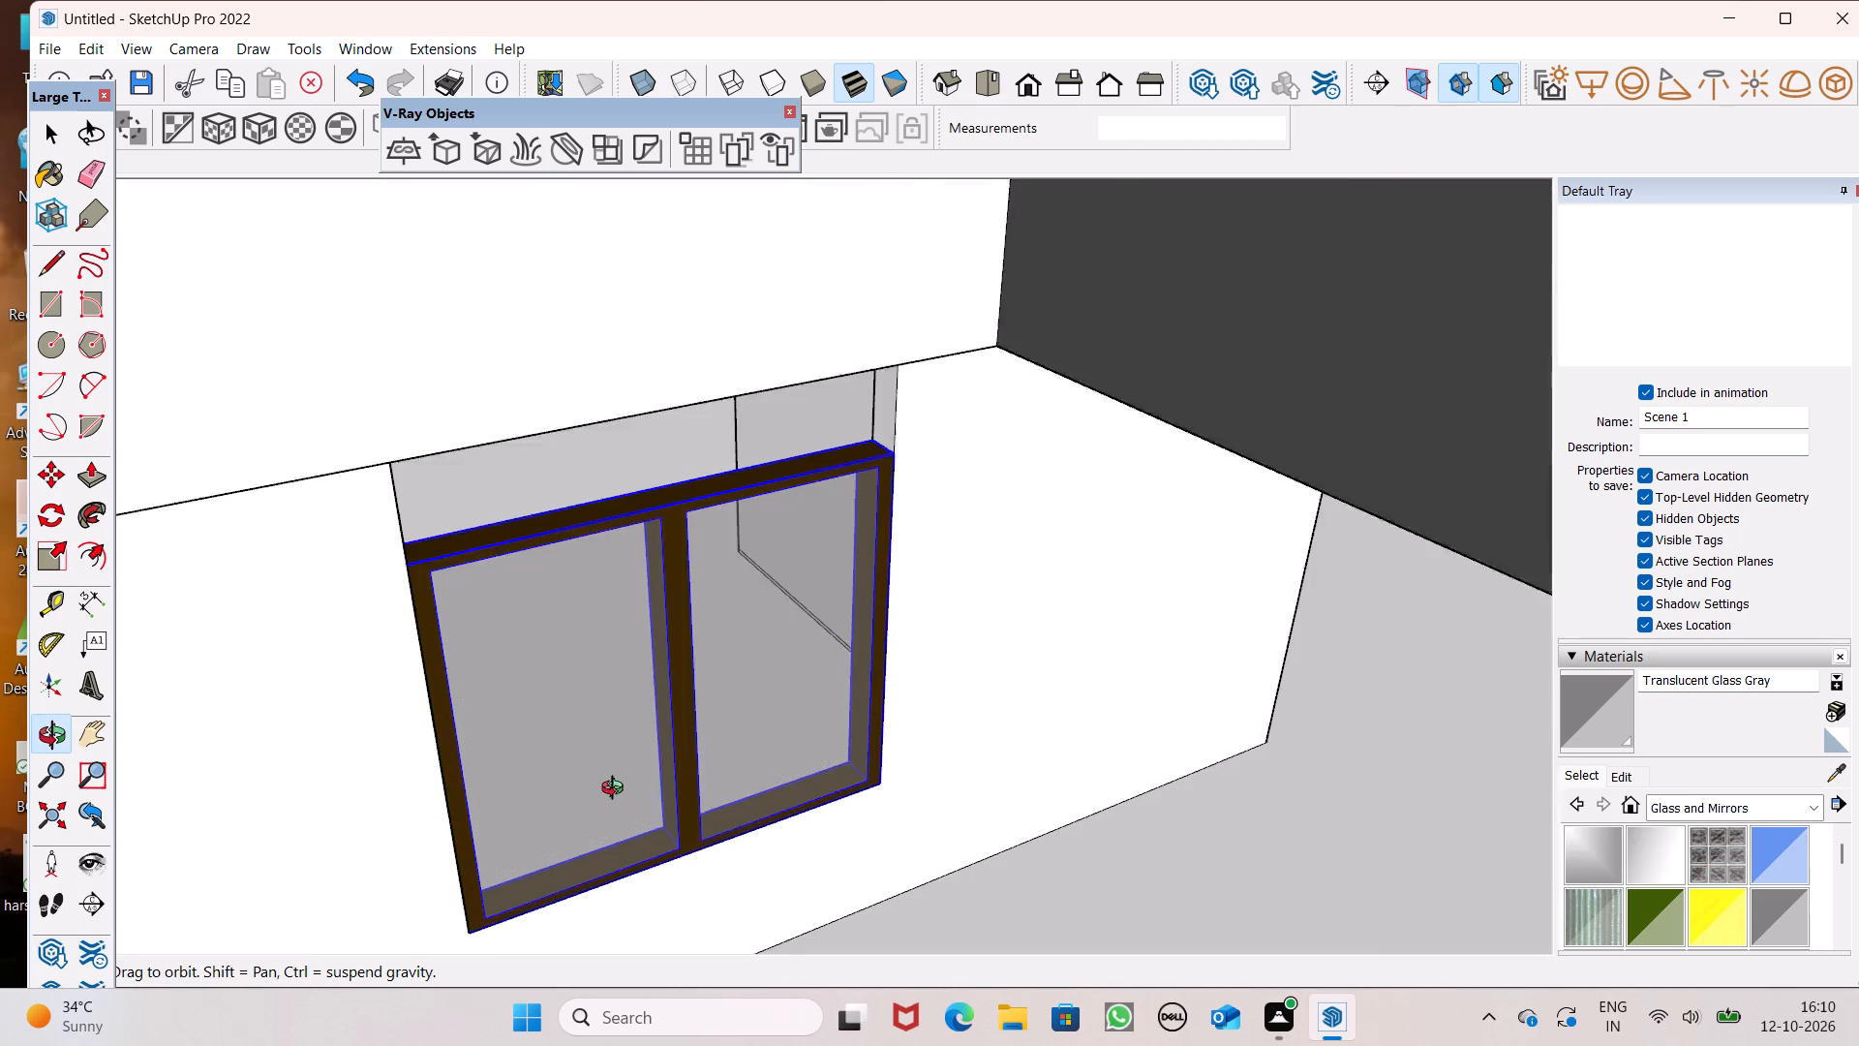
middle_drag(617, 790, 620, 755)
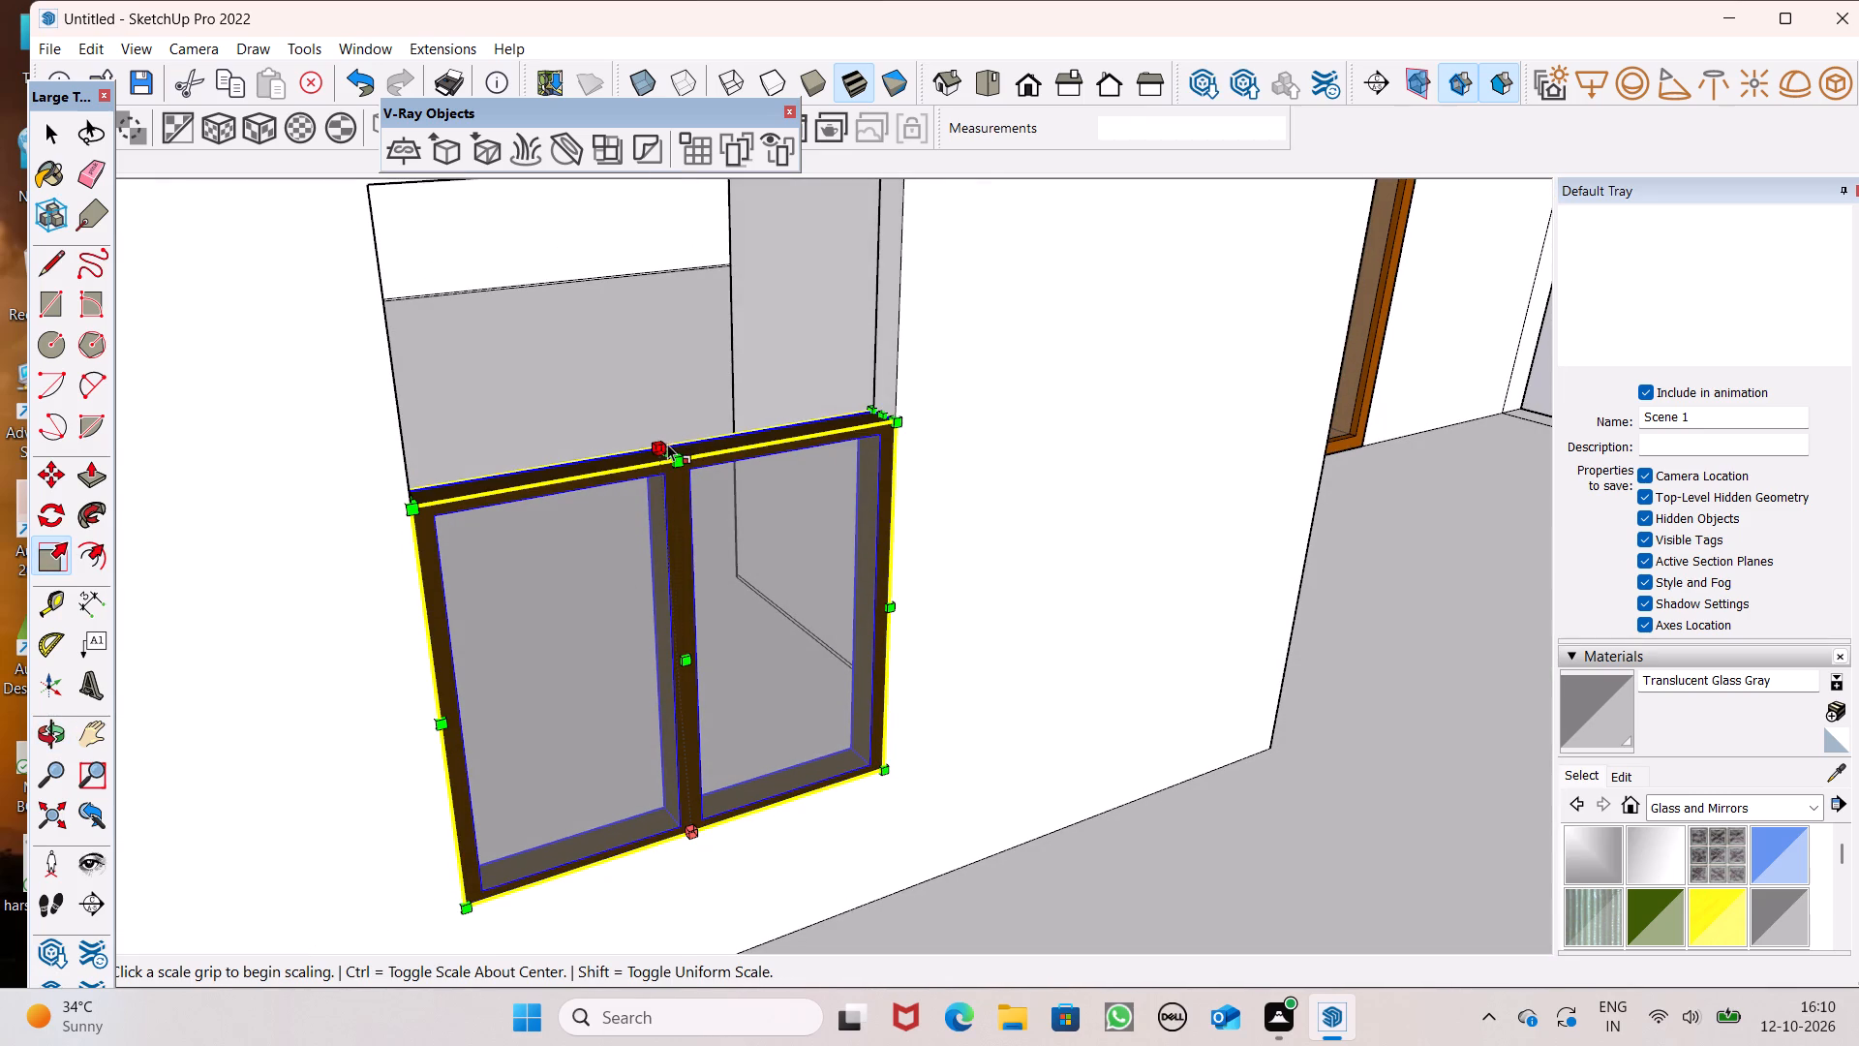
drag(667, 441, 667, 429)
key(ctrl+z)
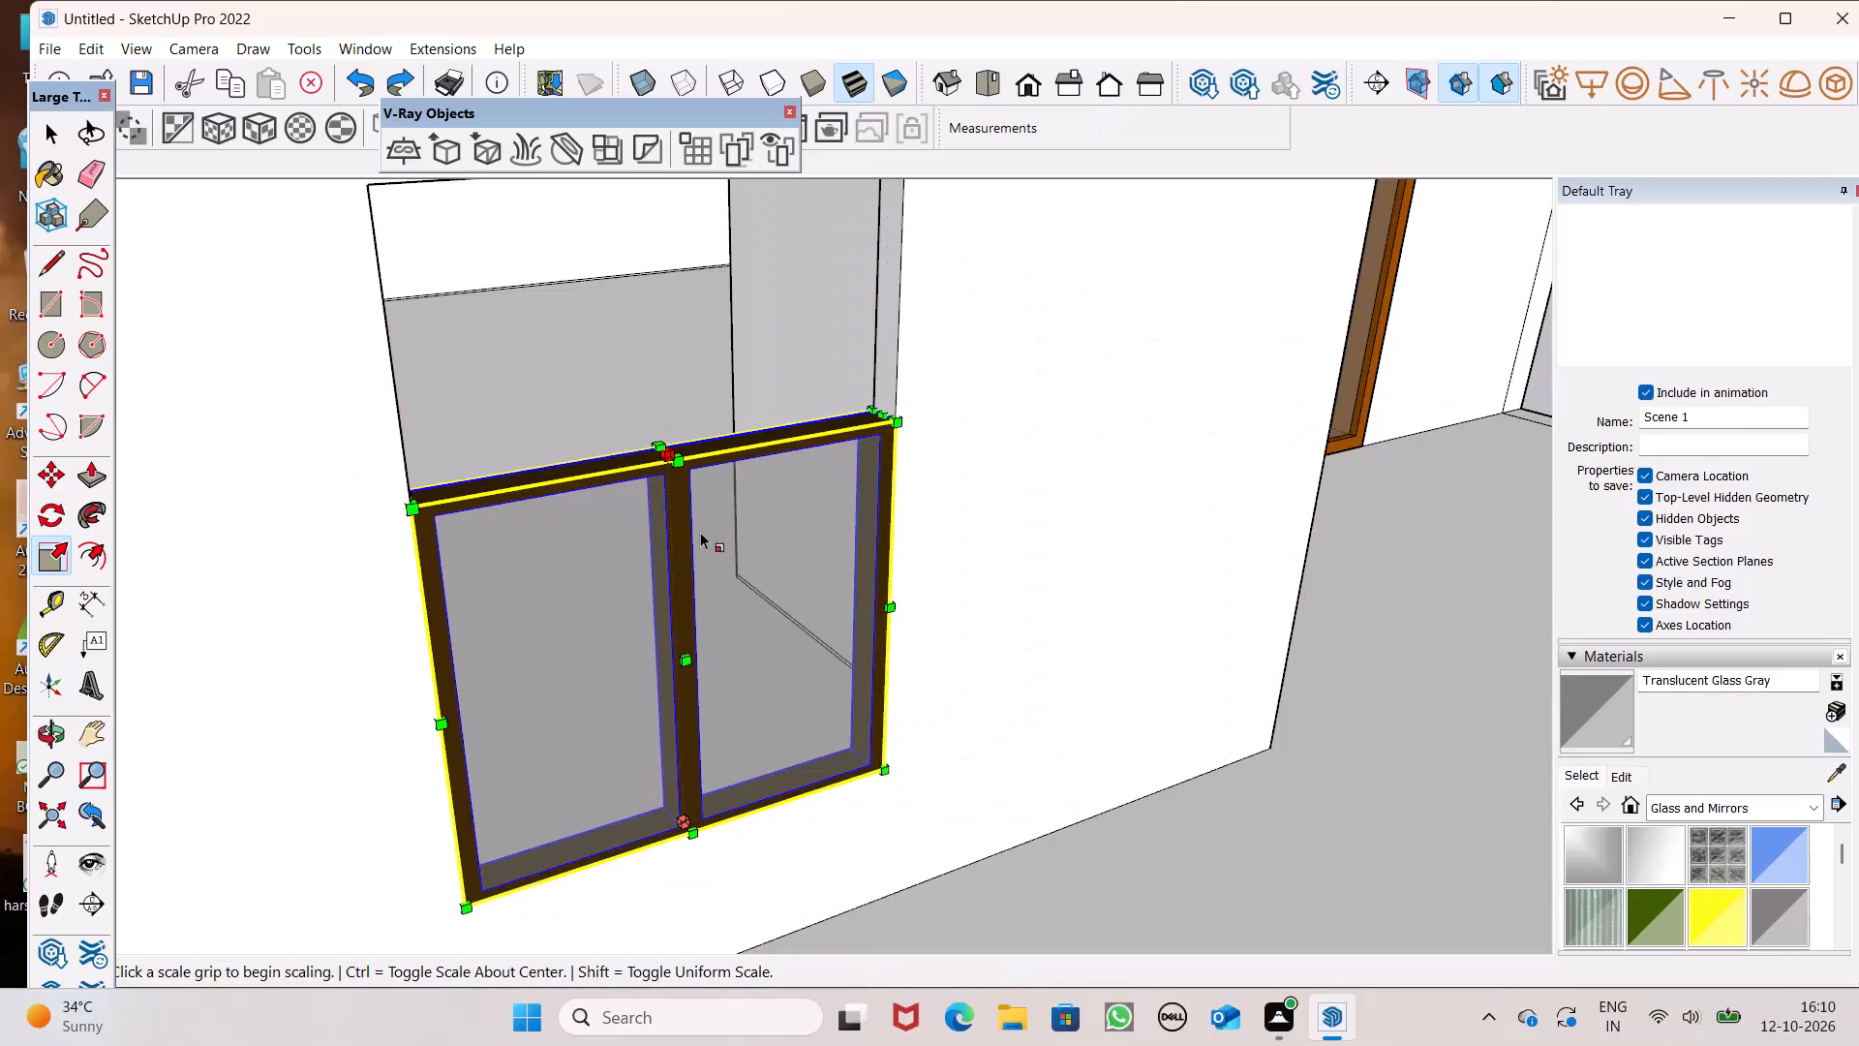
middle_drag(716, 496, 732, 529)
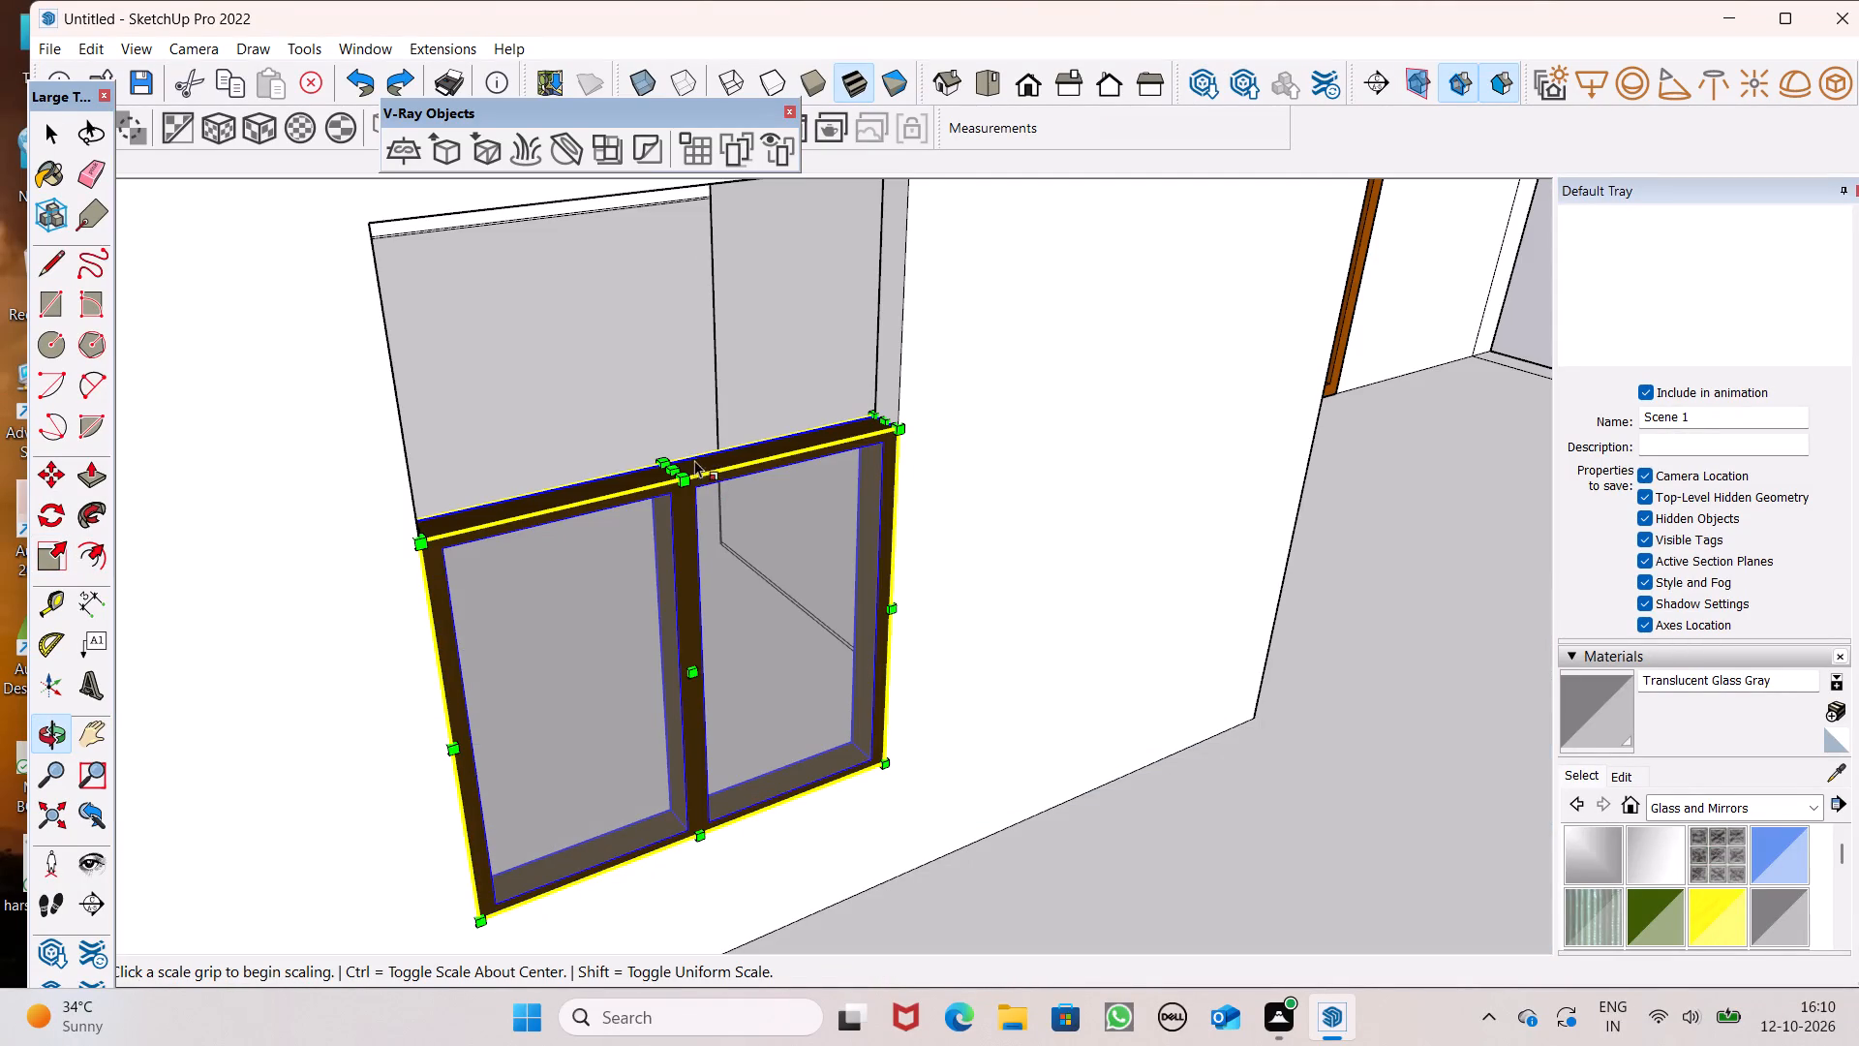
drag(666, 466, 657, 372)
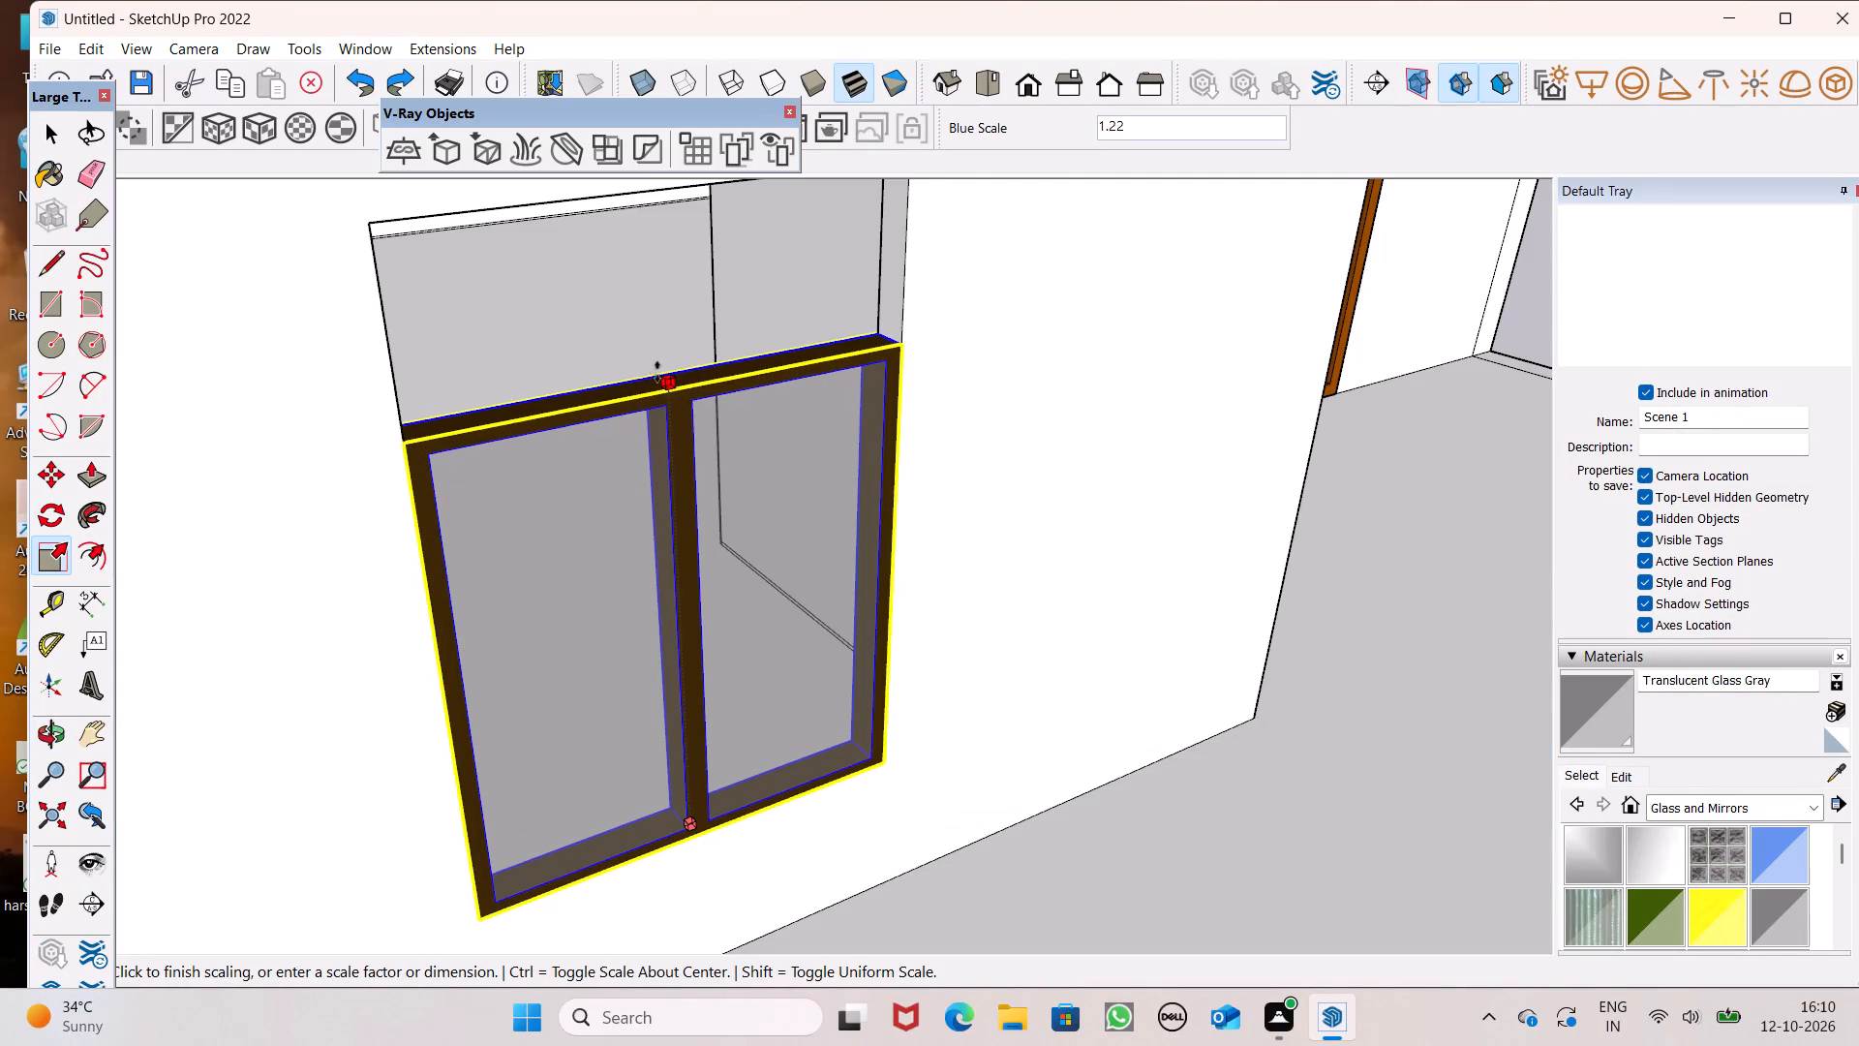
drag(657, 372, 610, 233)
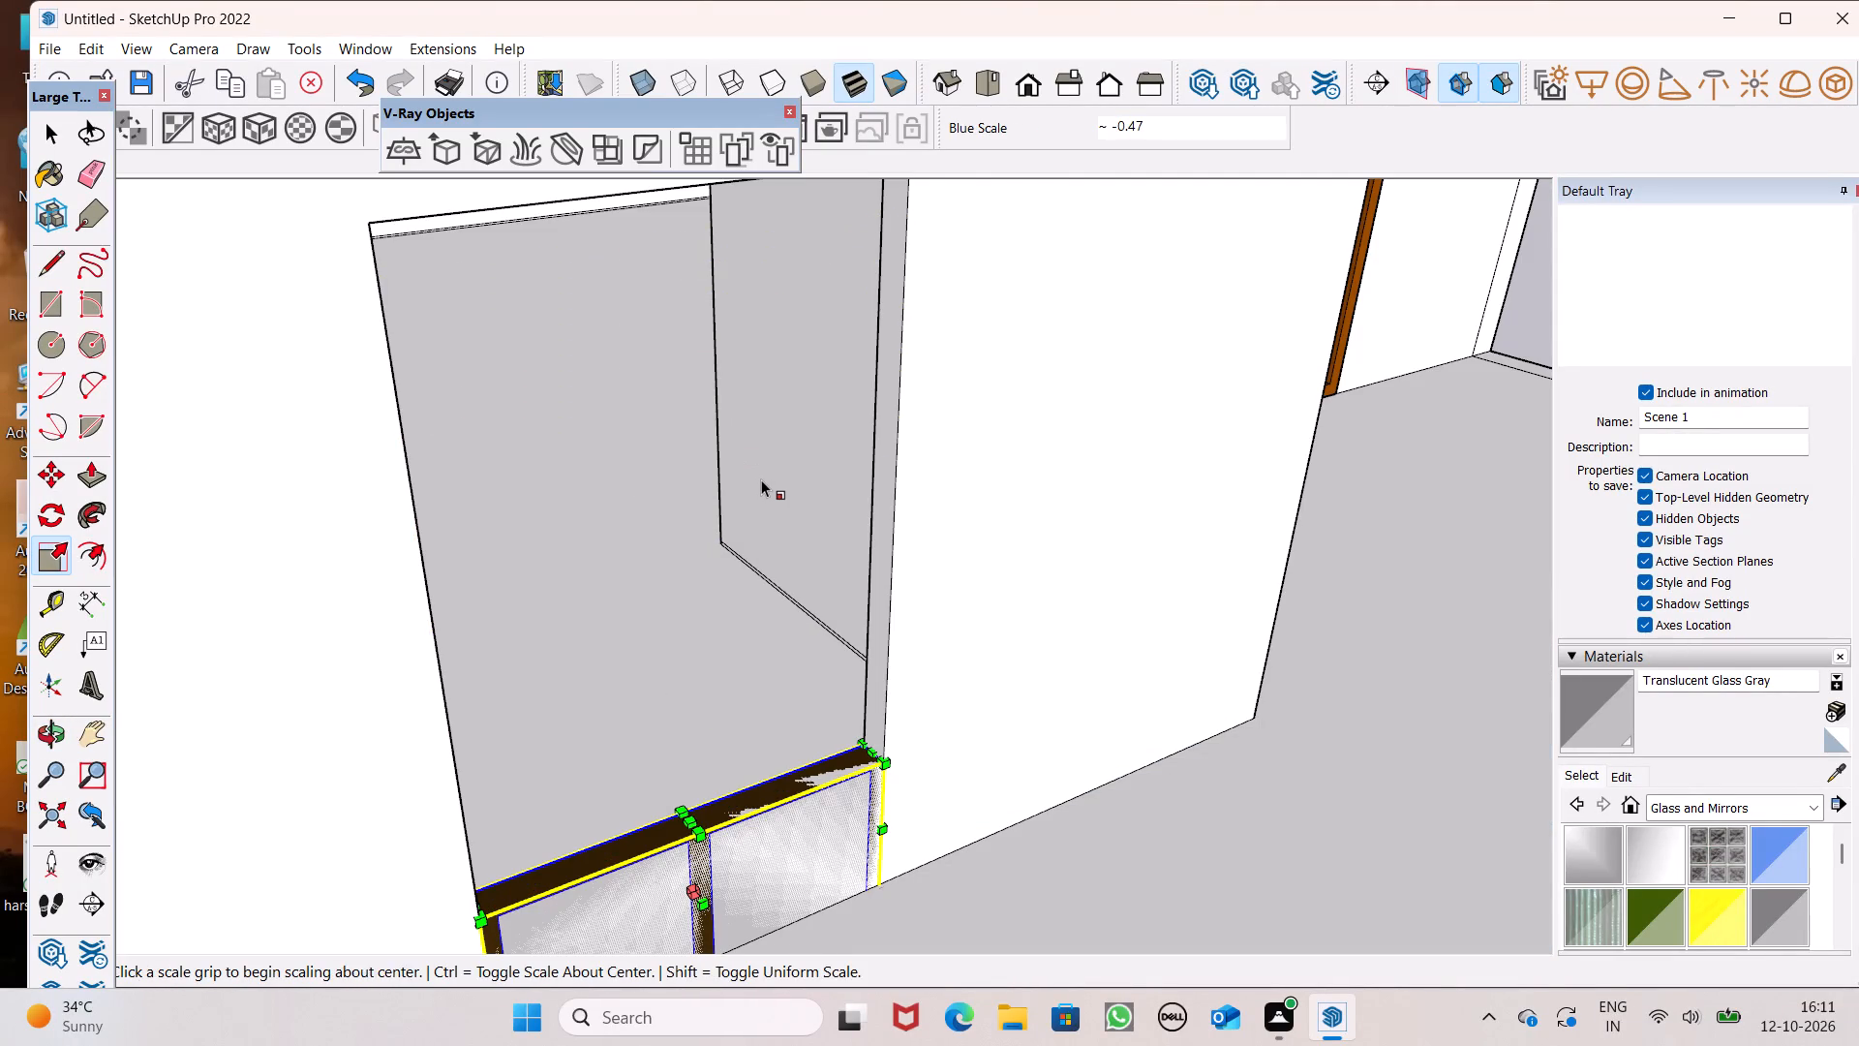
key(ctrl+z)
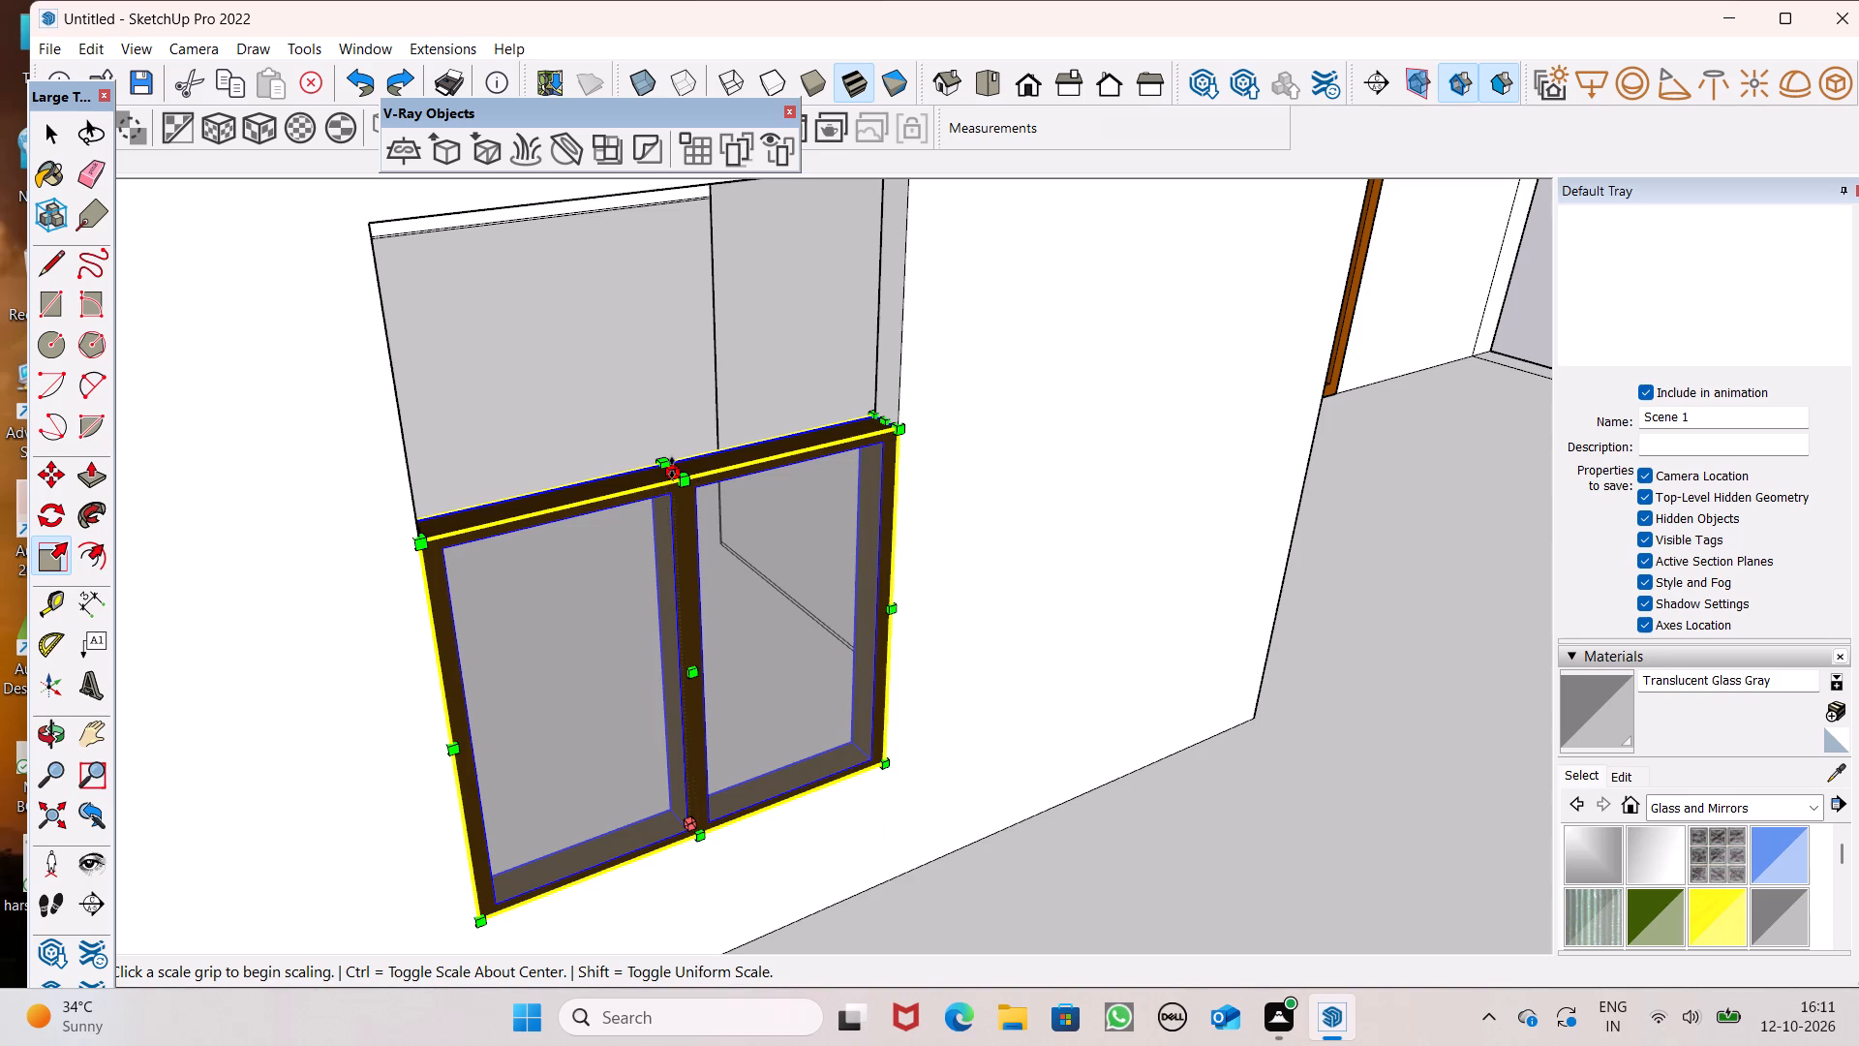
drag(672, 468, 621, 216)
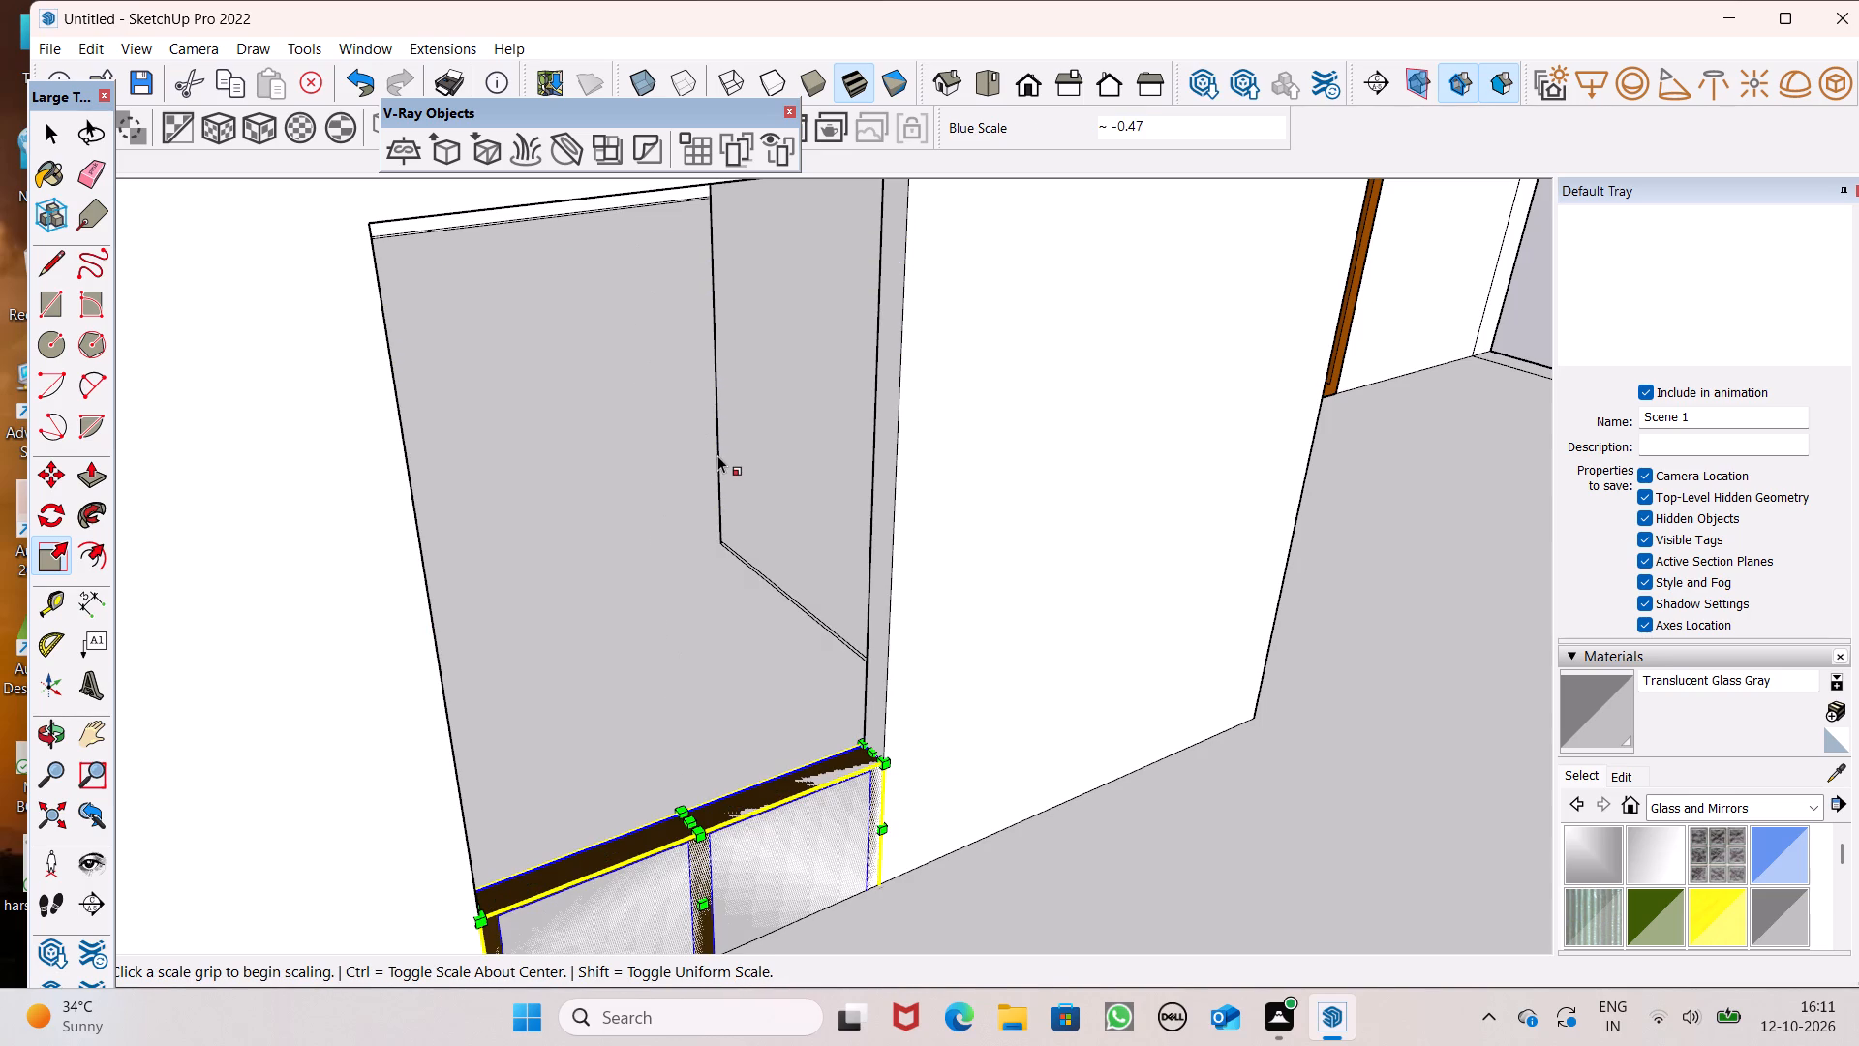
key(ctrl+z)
Scale the two-pane window along the blue axis until its top edge meets the top of the ground-floor opening.
scroll(722, 467, down, 2)
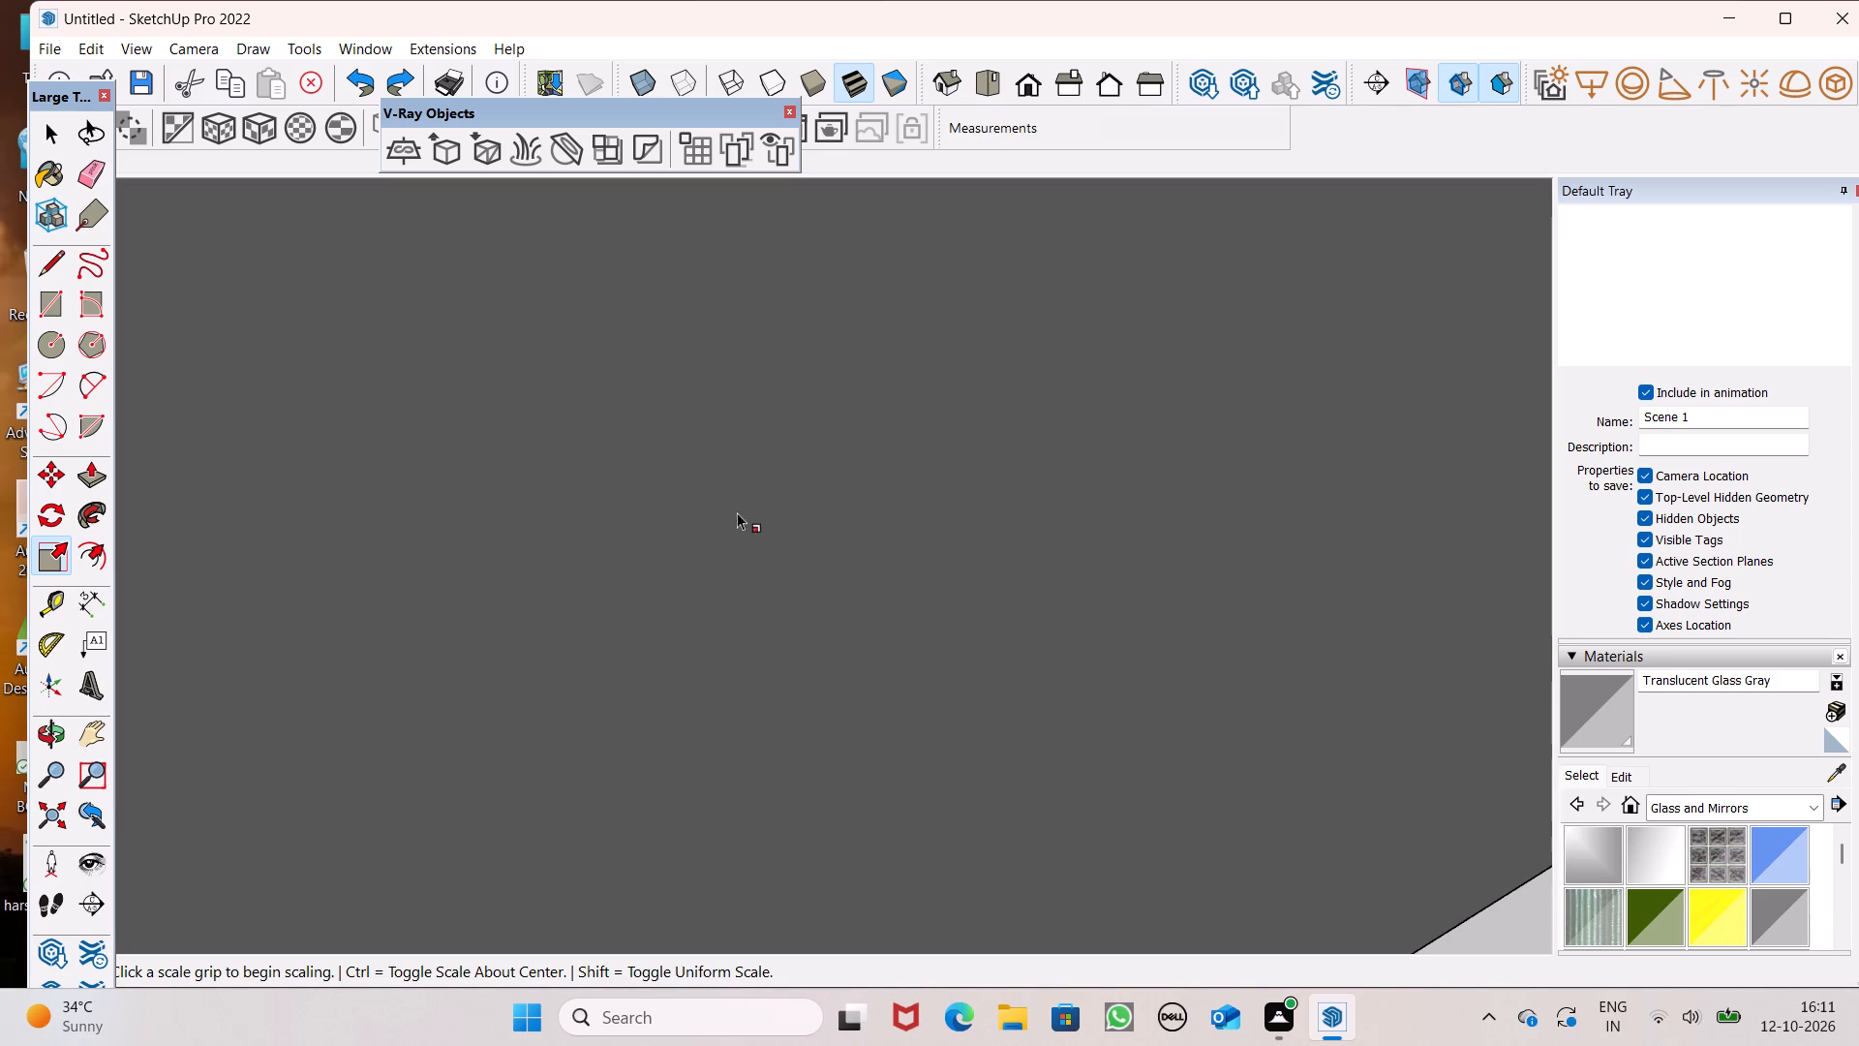
click(1031, 77)
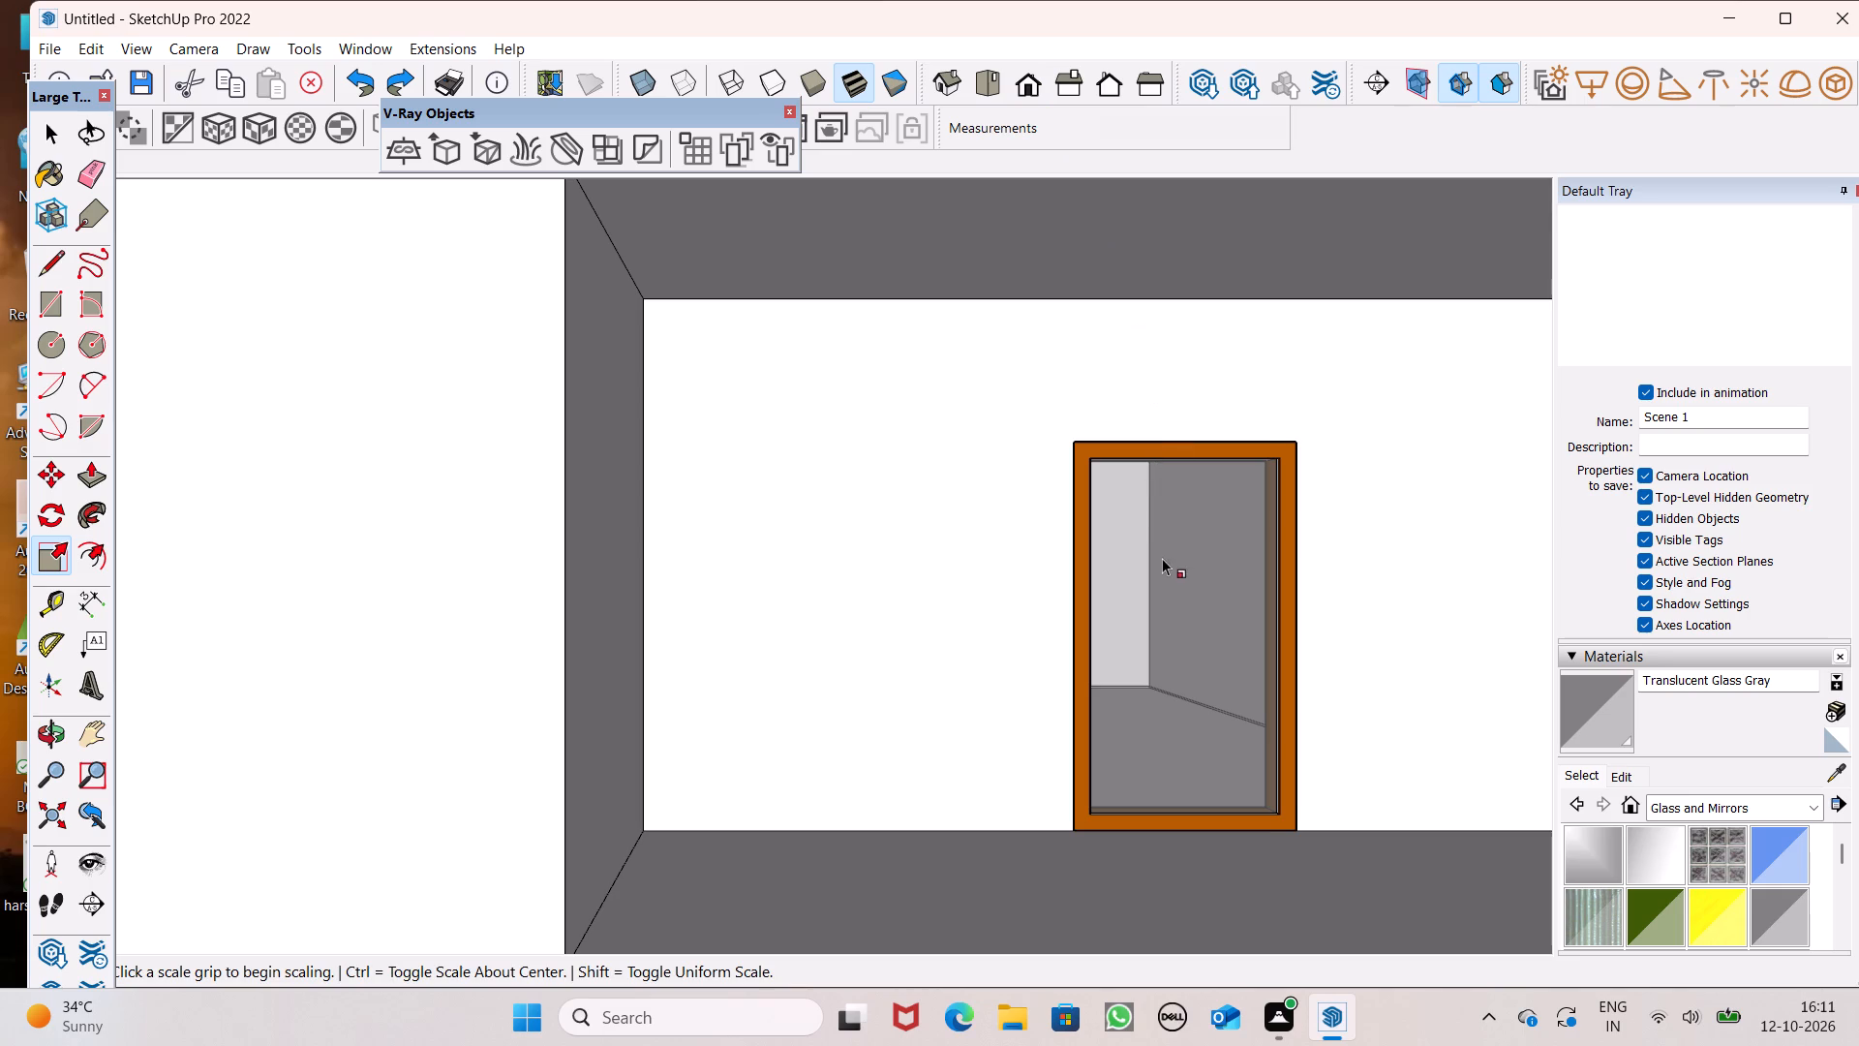
middle_click(1162, 558)
scroll(1149, 387, down, 10)
middle_drag(1220, 687, 1374, 917)
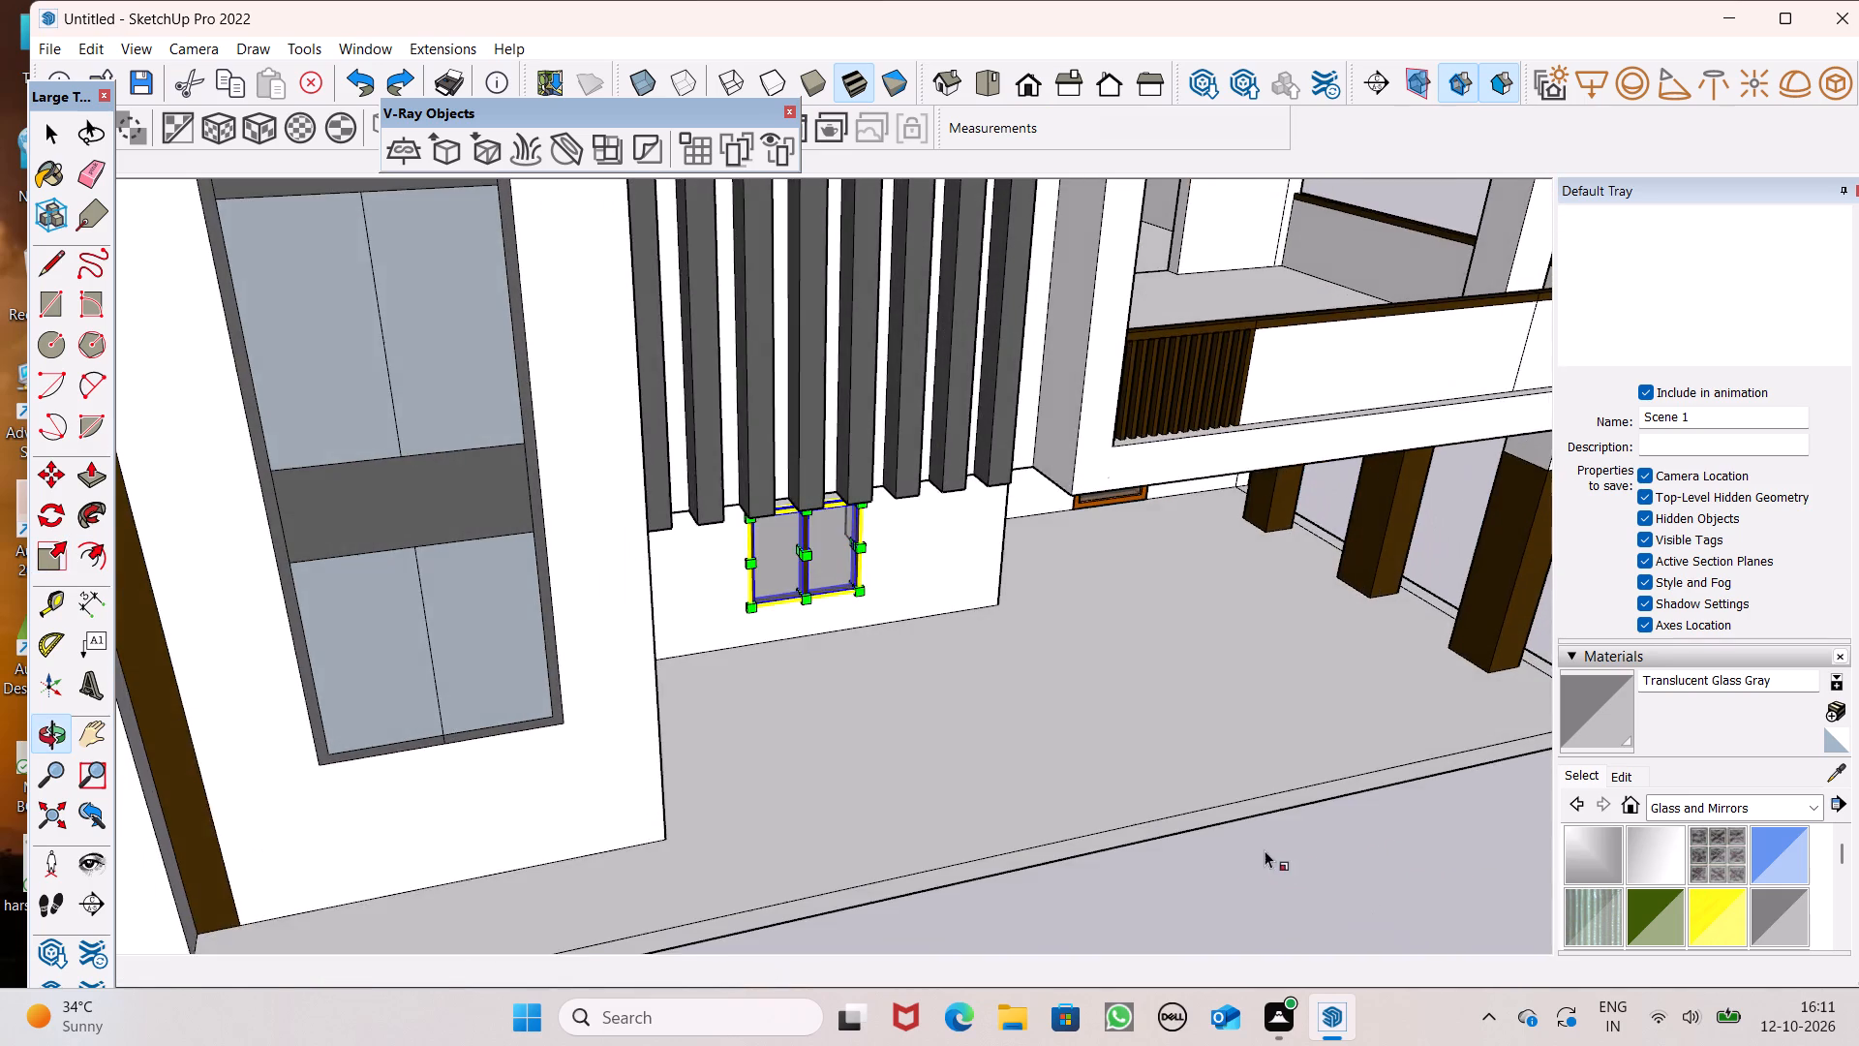
middle_drag(1264, 846, 853, 566)
scroll(768, 481, up, 1)
middle_drag(854, 565, 898, 605)
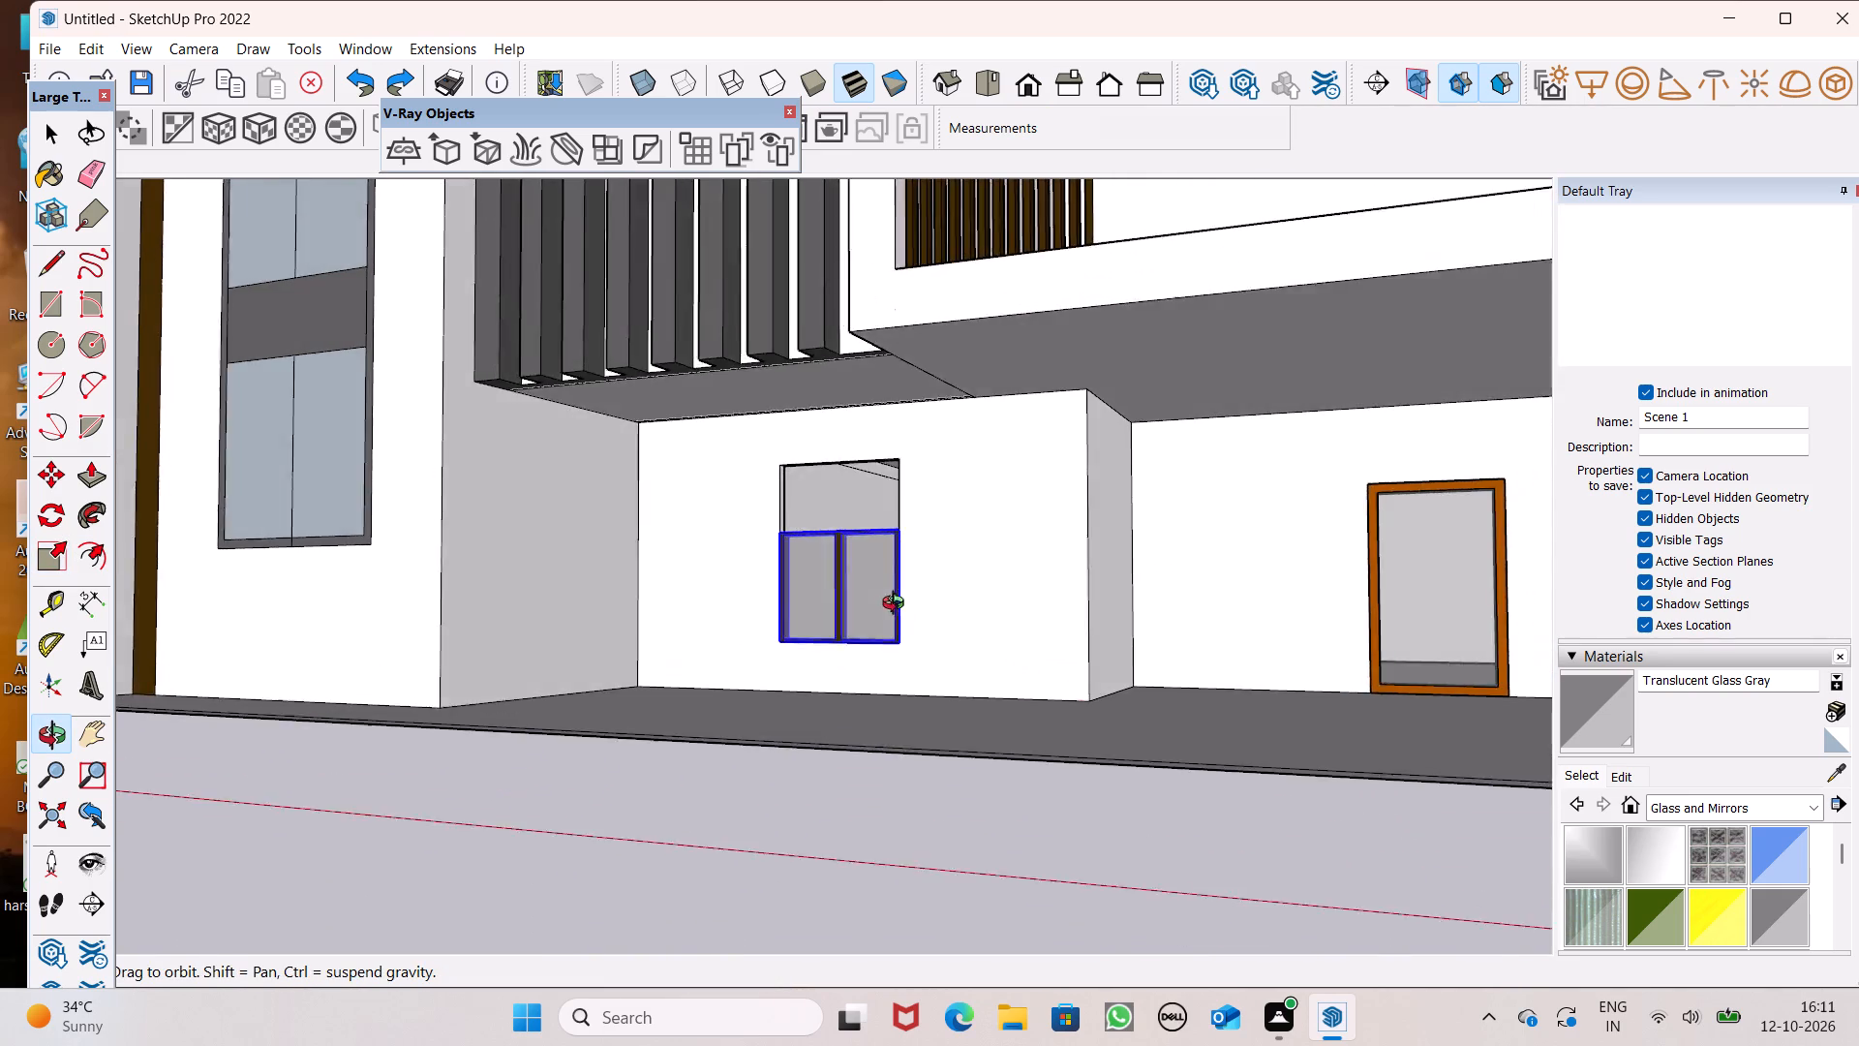
middle_drag(898, 605, 1017, 722)
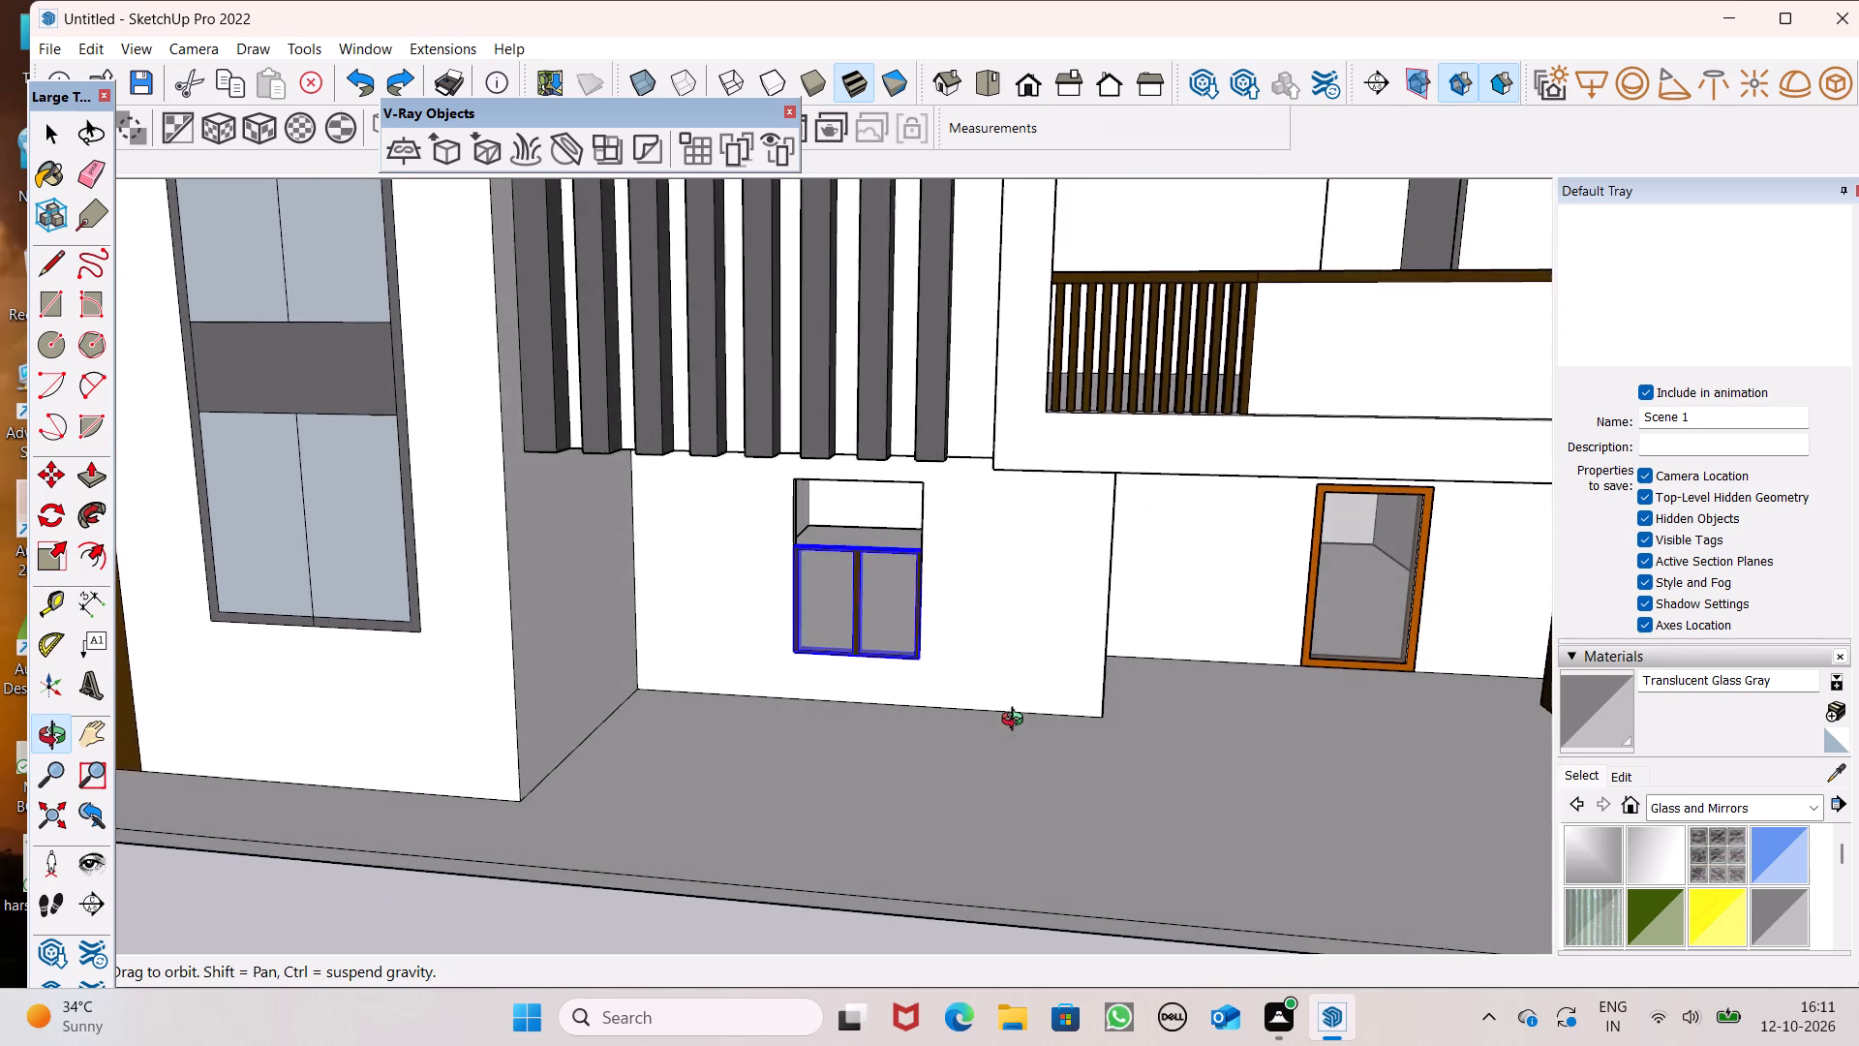
middle_drag(1017, 722, 1021, 711)
scroll(999, 645, up, 4)
middle_drag(920, 578, 564, 668)
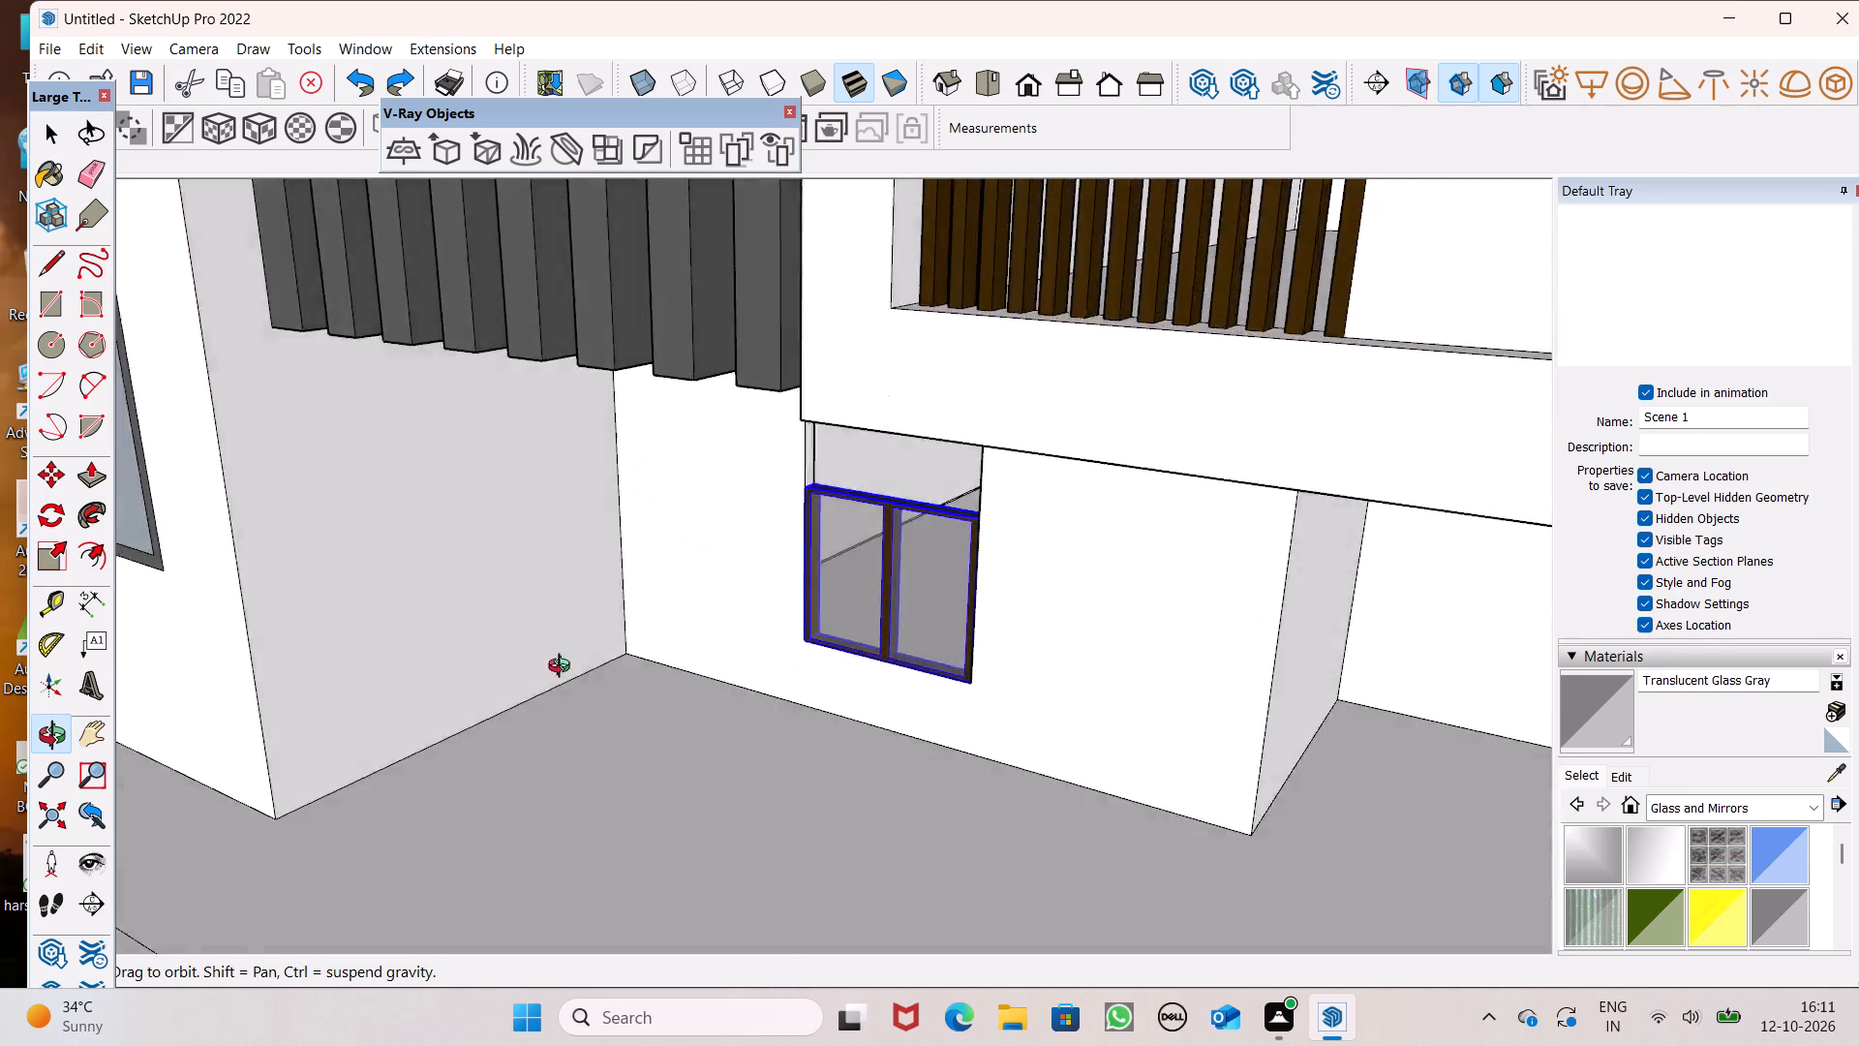
middle_drag(564, 668, 580, 583)
scroll(835, 516, up, 5)
scroll(1066, 552, up, 2)
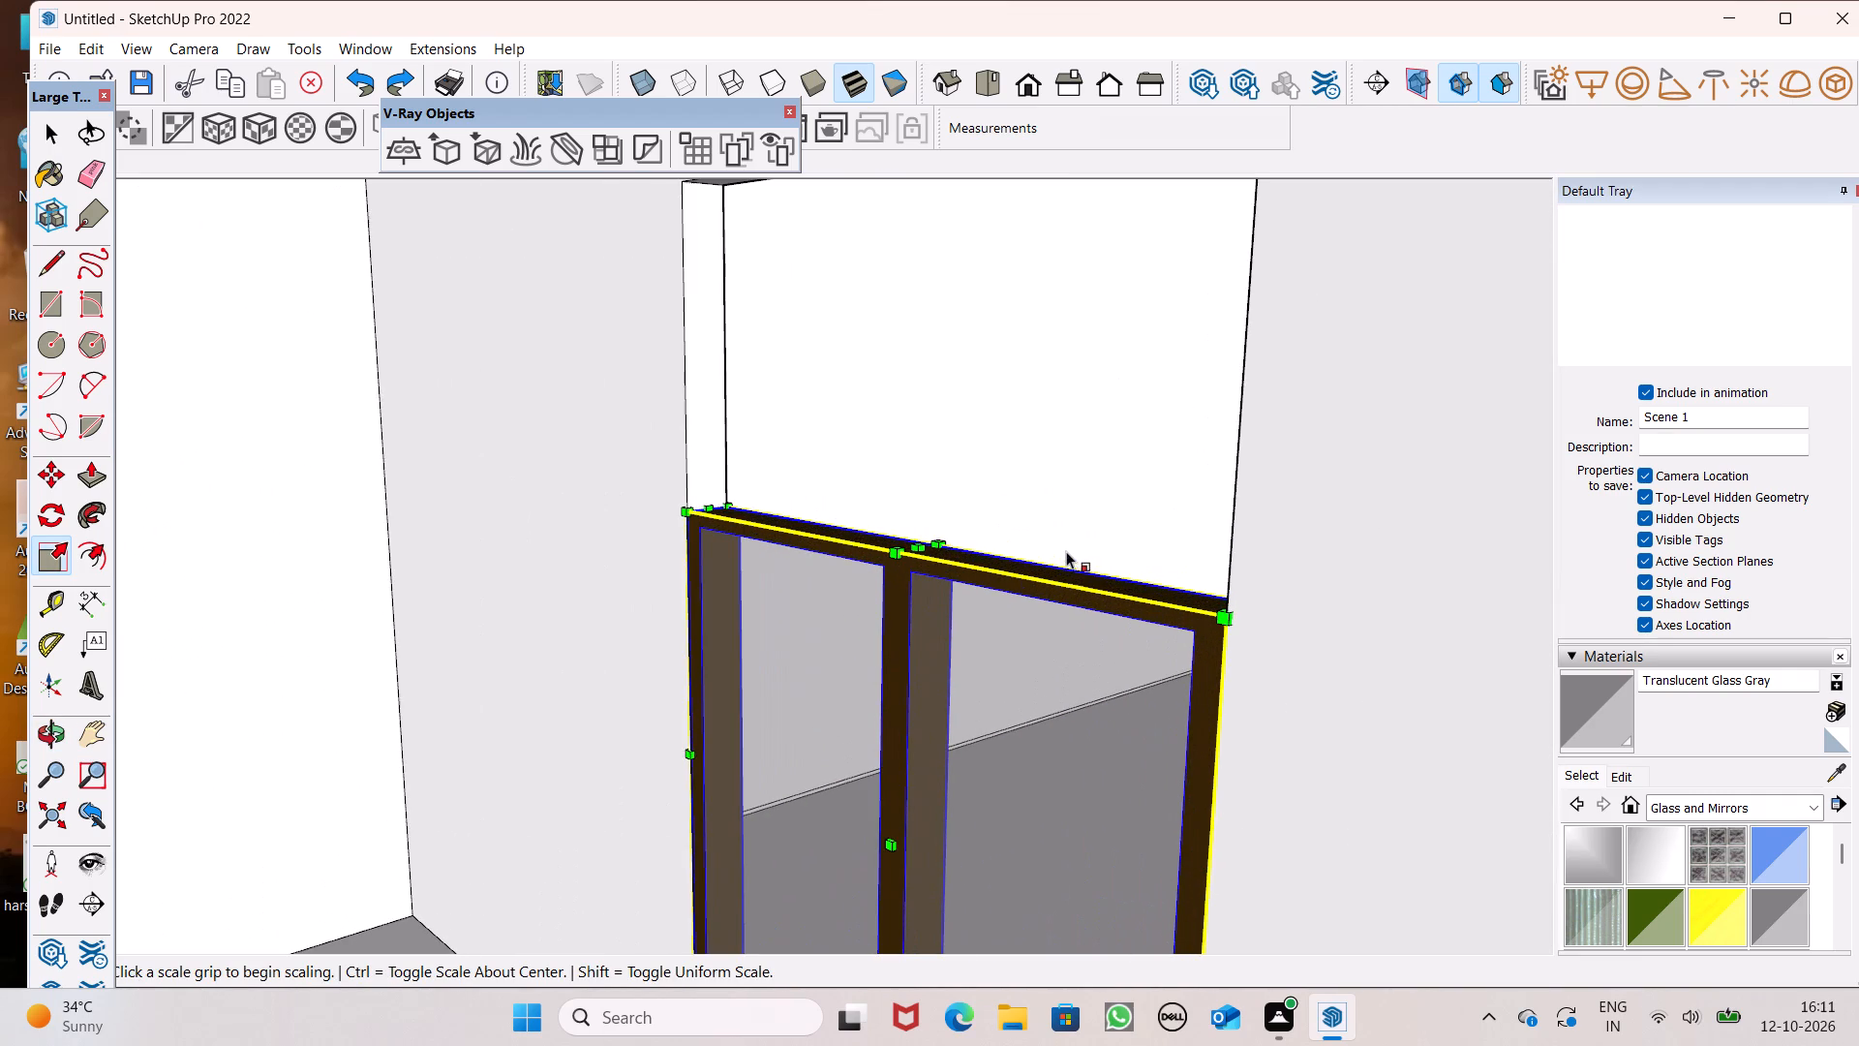
scroll(953, 536, down, 2)
middle_drag(1045, 582, 968, 586)
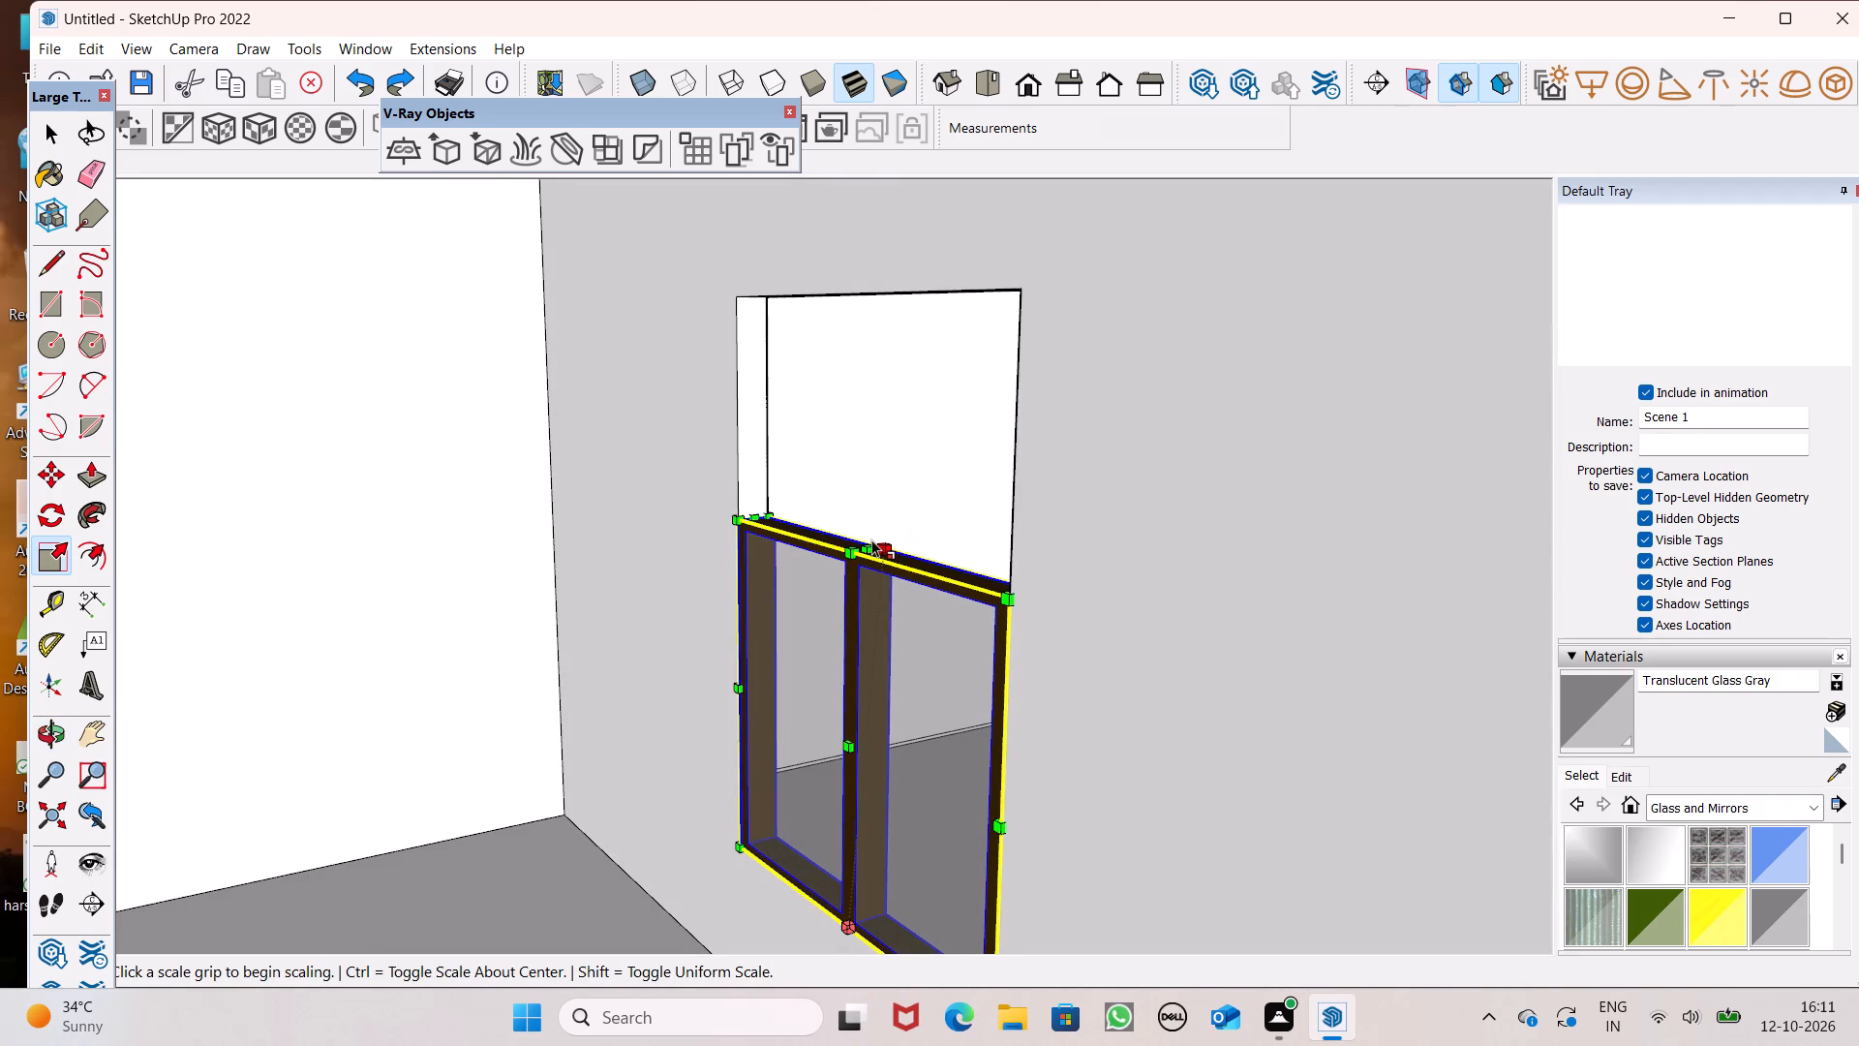
drag(870, 544, 869, 331)
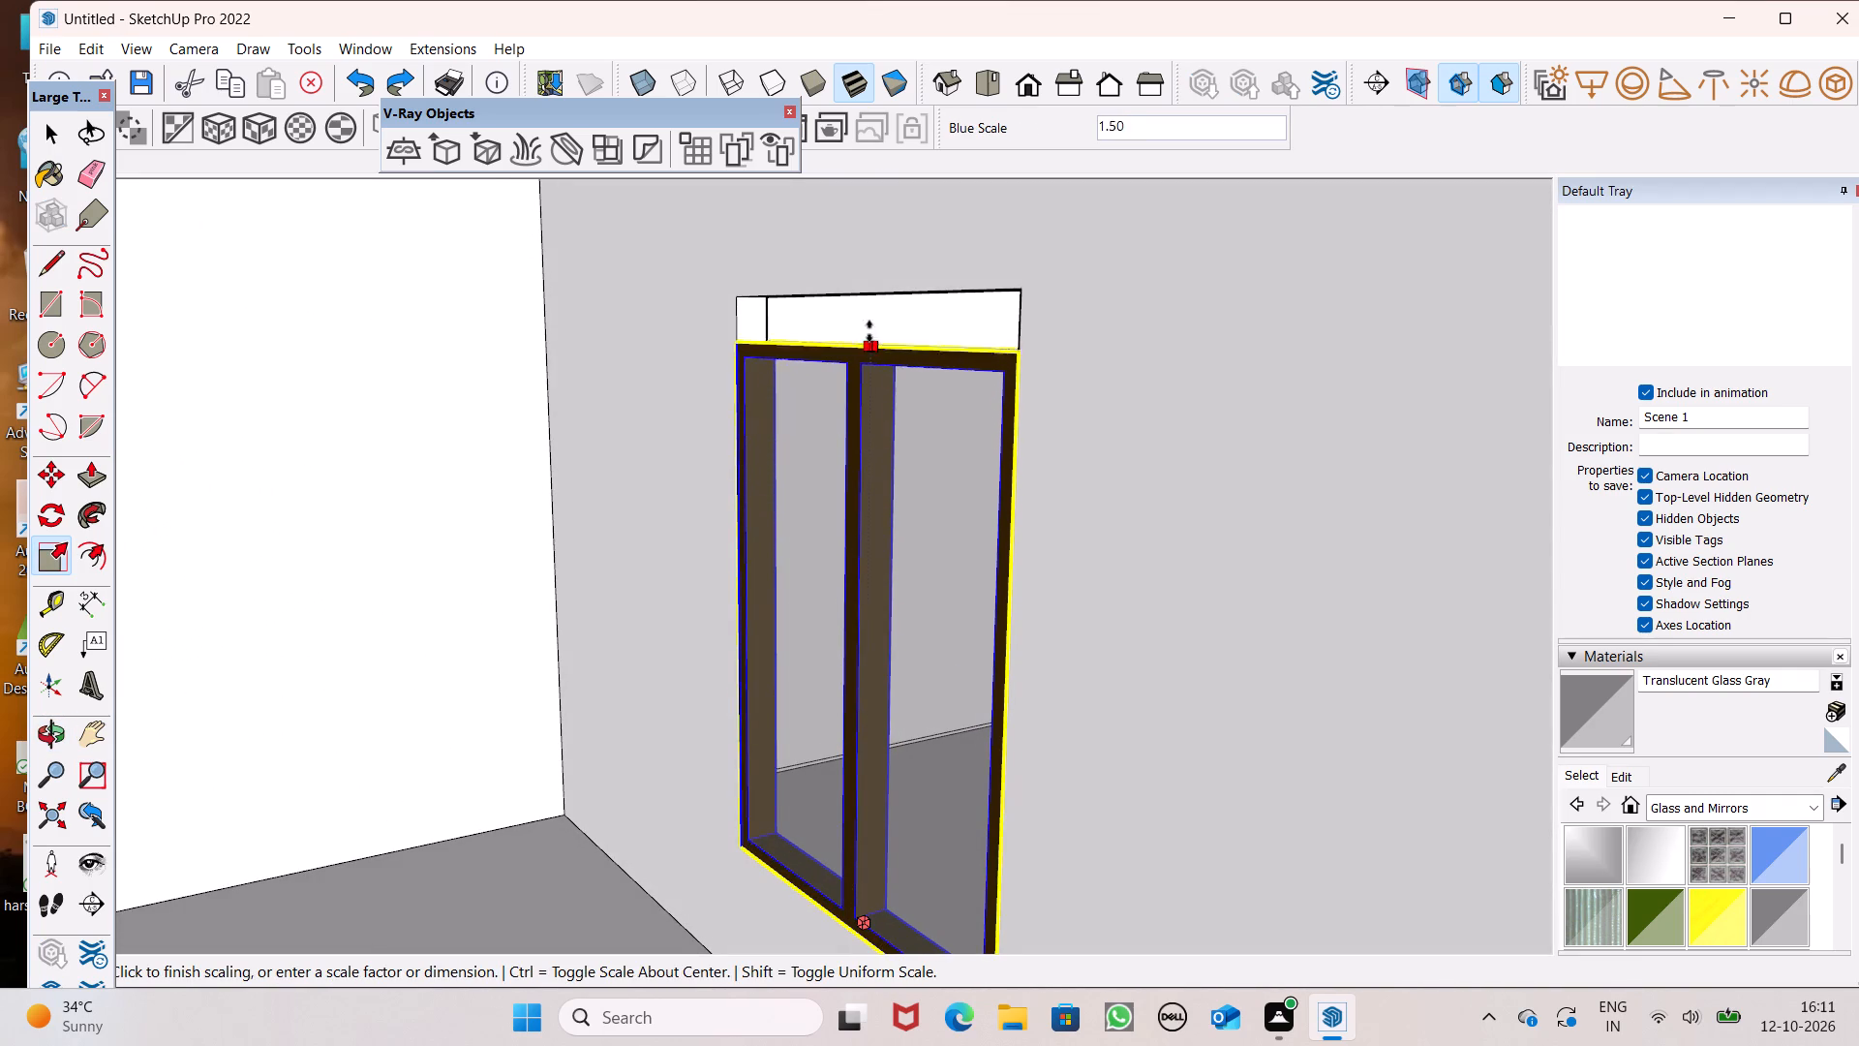
drag(869, 331, 864, 296)
key(space)
Deselect the window and examine the whole facade, checking the ground-floor window and the balcony door openings.
scroll(787, 343, down, 4)
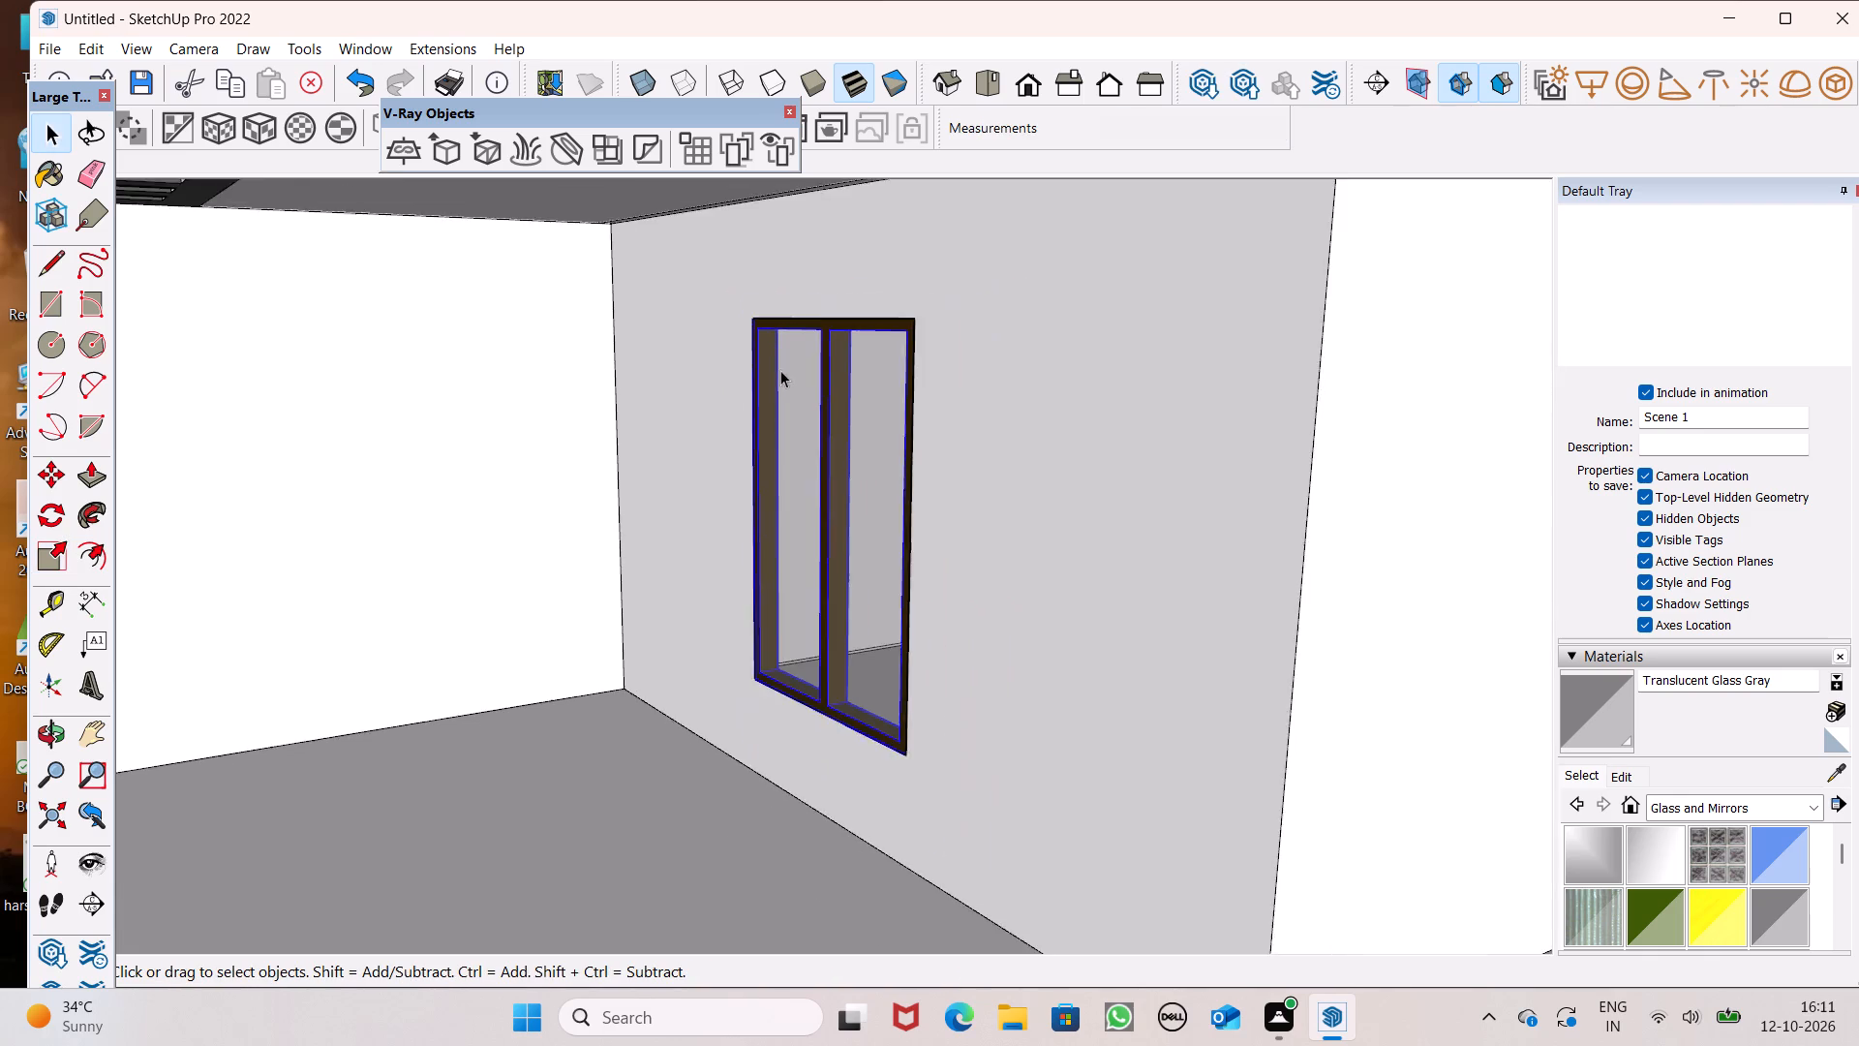
scroll(780, 370, down, 7)
middle_drag(822, 461, 1105, 546)
scroll(1050, 521, down, 2)
scroll(974, 581, down, 7)
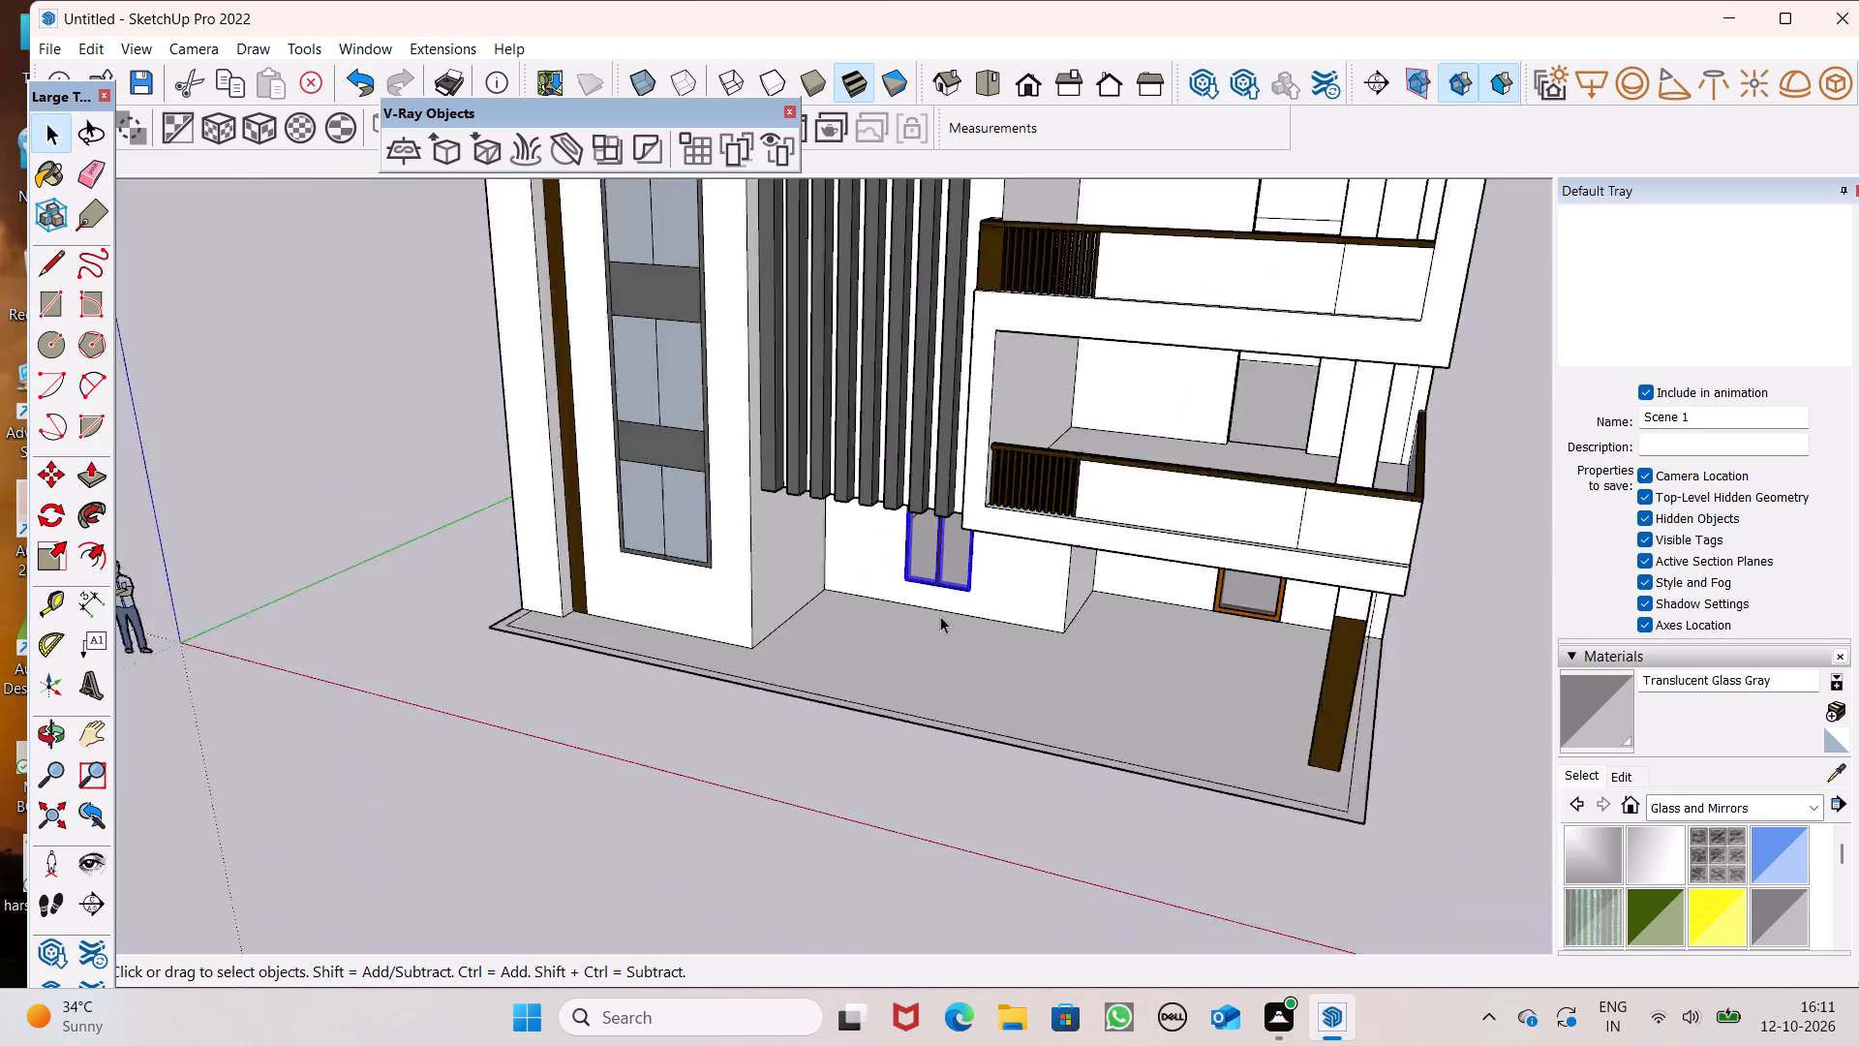
scroll(940, 616, down, 2)
click(717, 833)
middle_drag(1308, 532, 1343, 591)
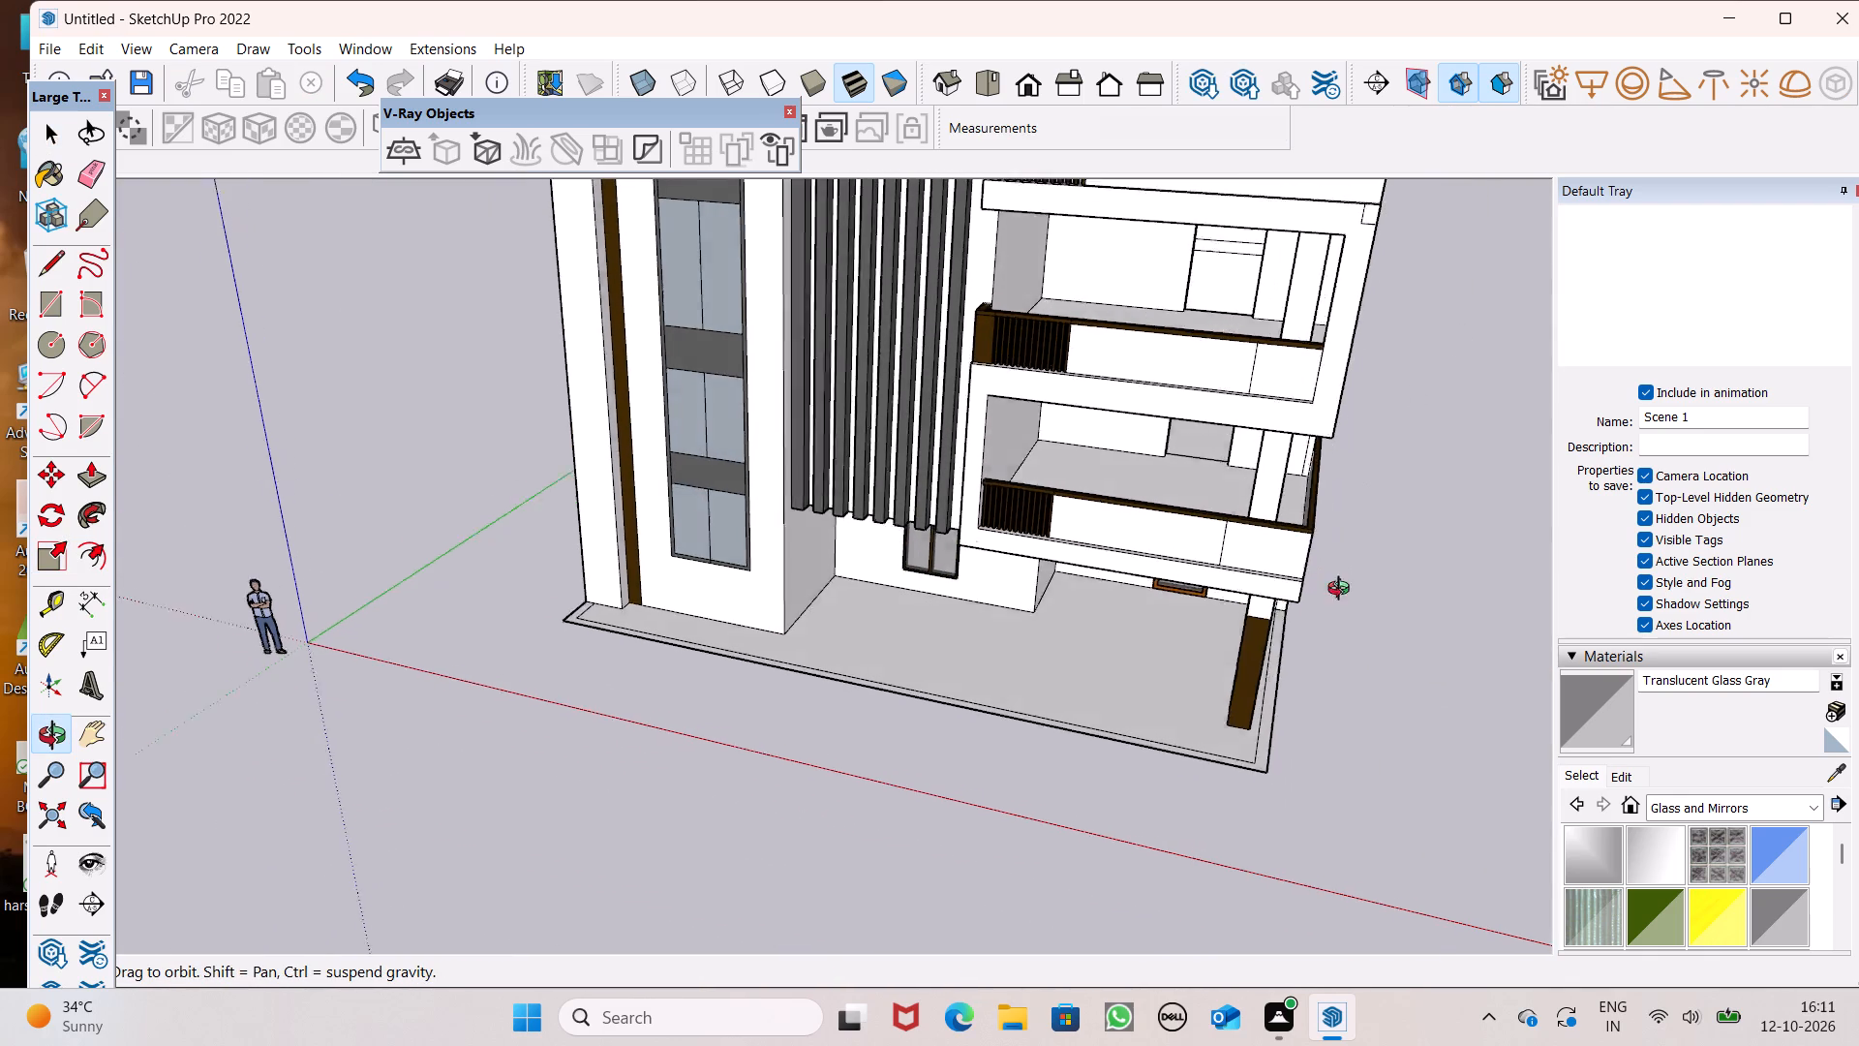
middle_drag(1343, 591, 1361, 620)
scroll(1281, 285, up, 4)
middle_drag(1260, 348, 1311, 143)
scroll(1204, 373, down, 4)
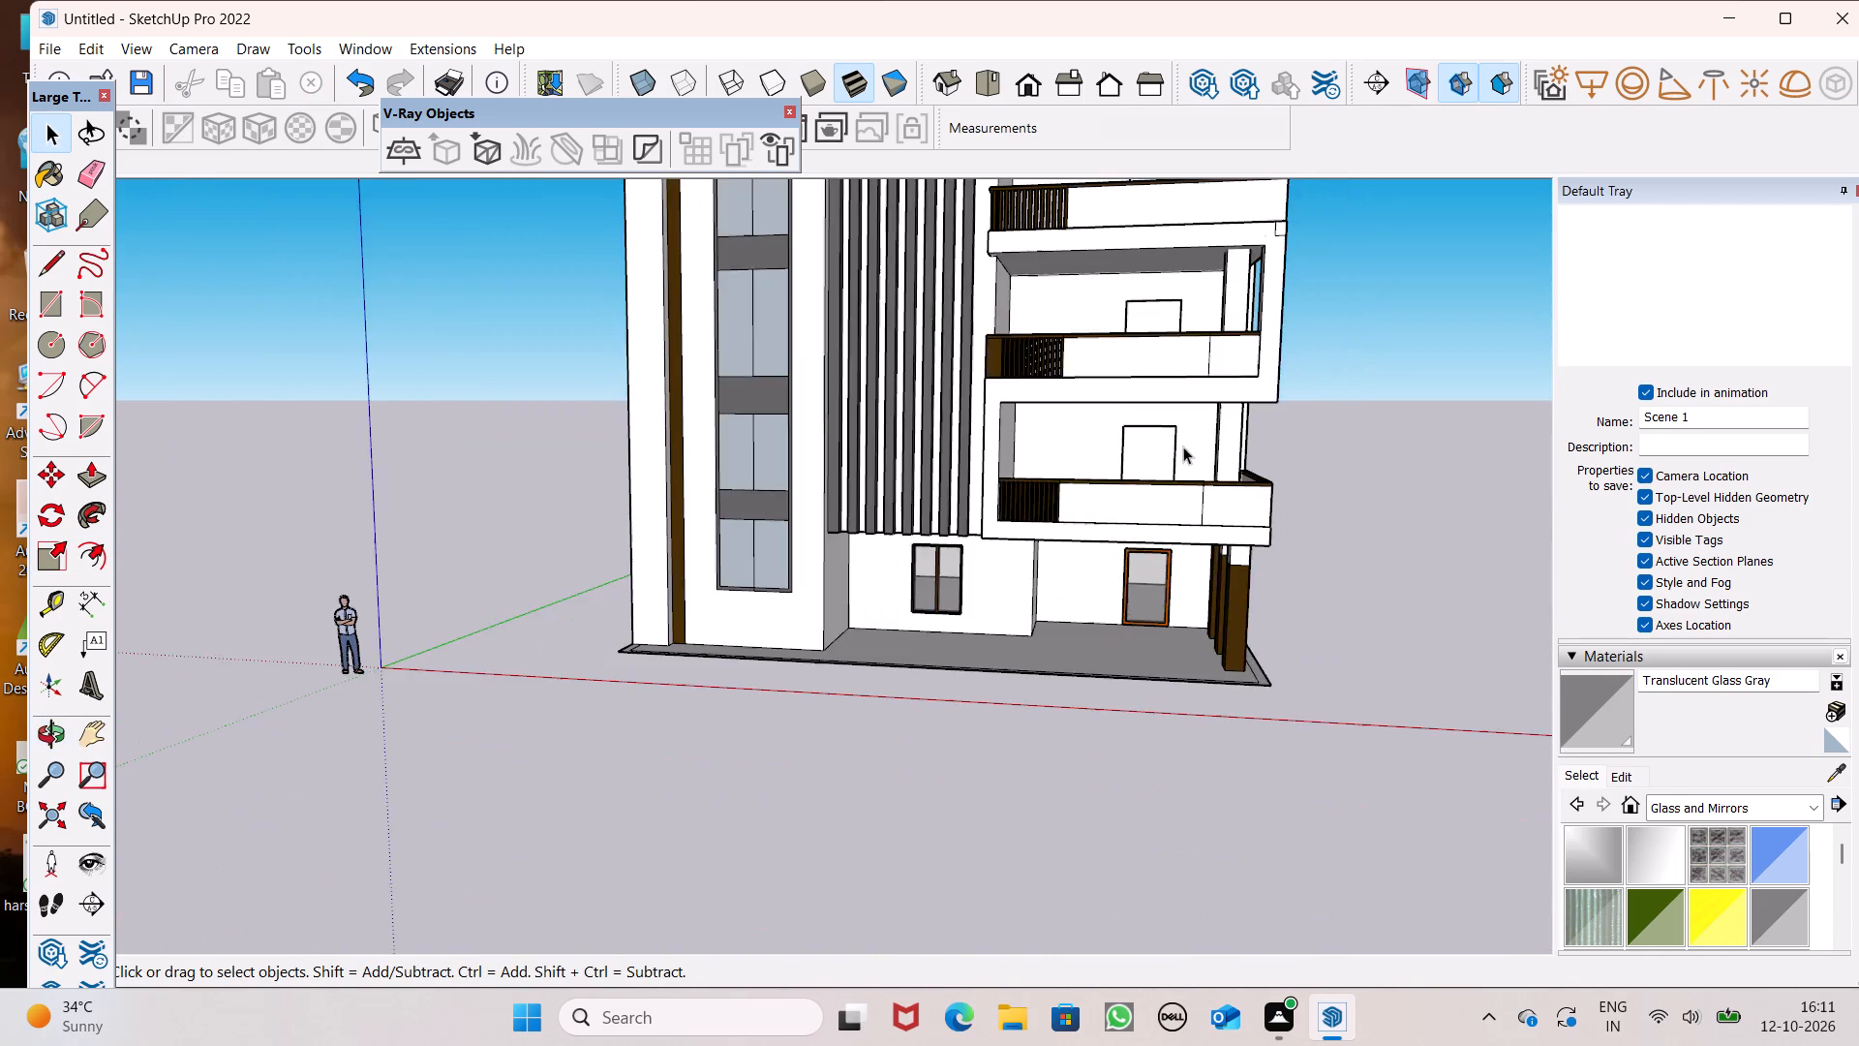
scroll(1183, 446, down, 7)
scroll(1236, 246, up, 5)
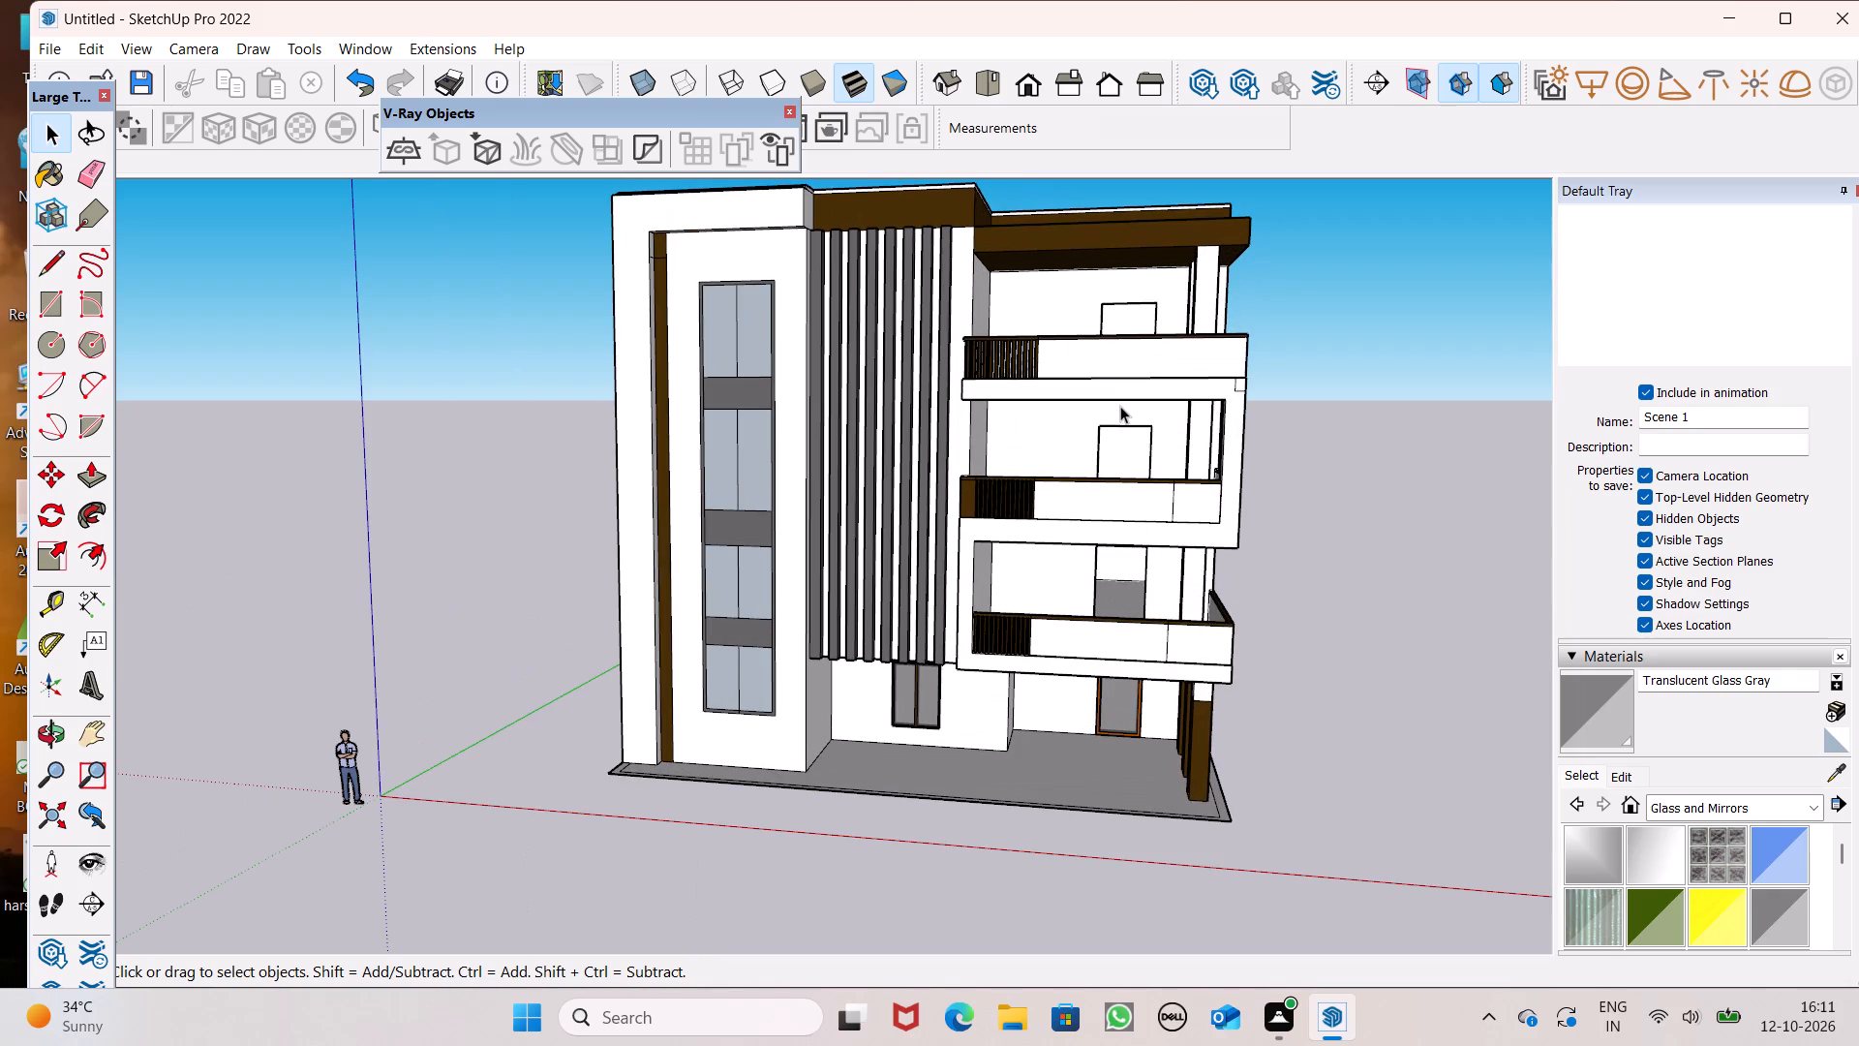
scroll(1402, 614, up, 2)
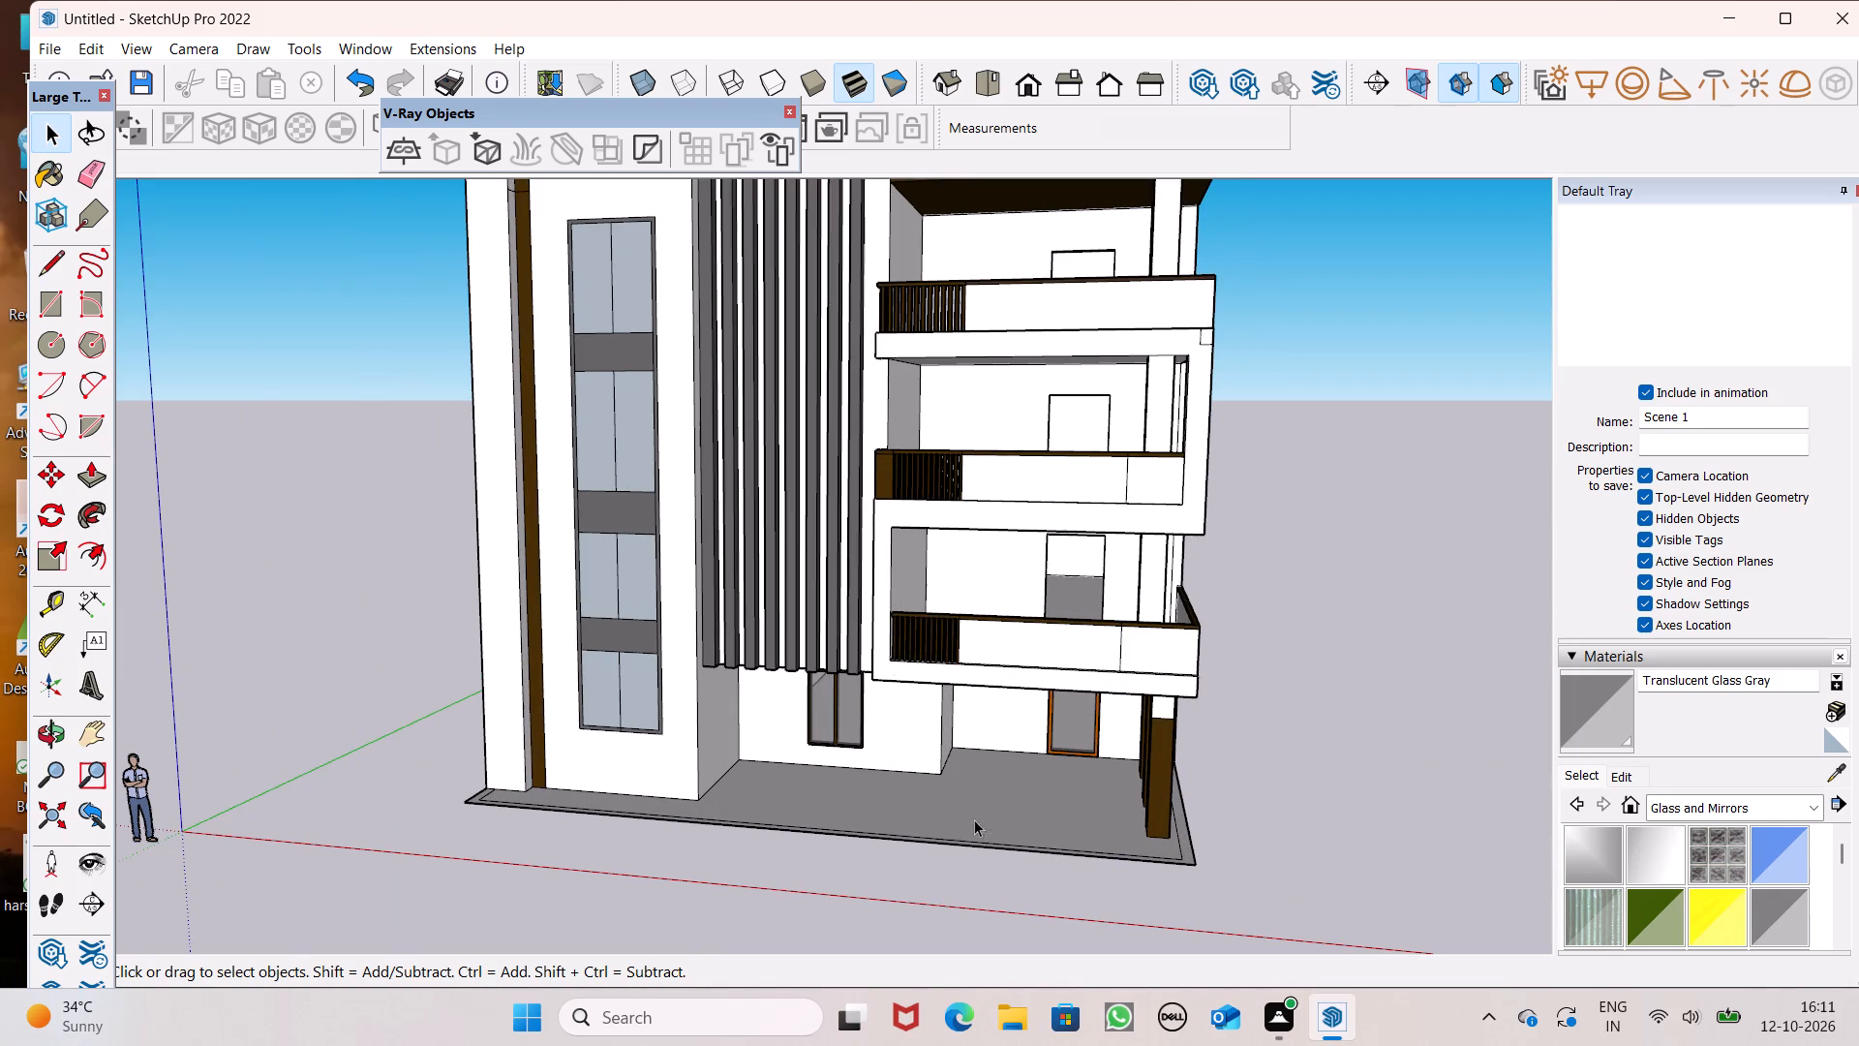
Copy the ground-floor two-pane window into the first-floor balcony door opening.
click(853, 730)
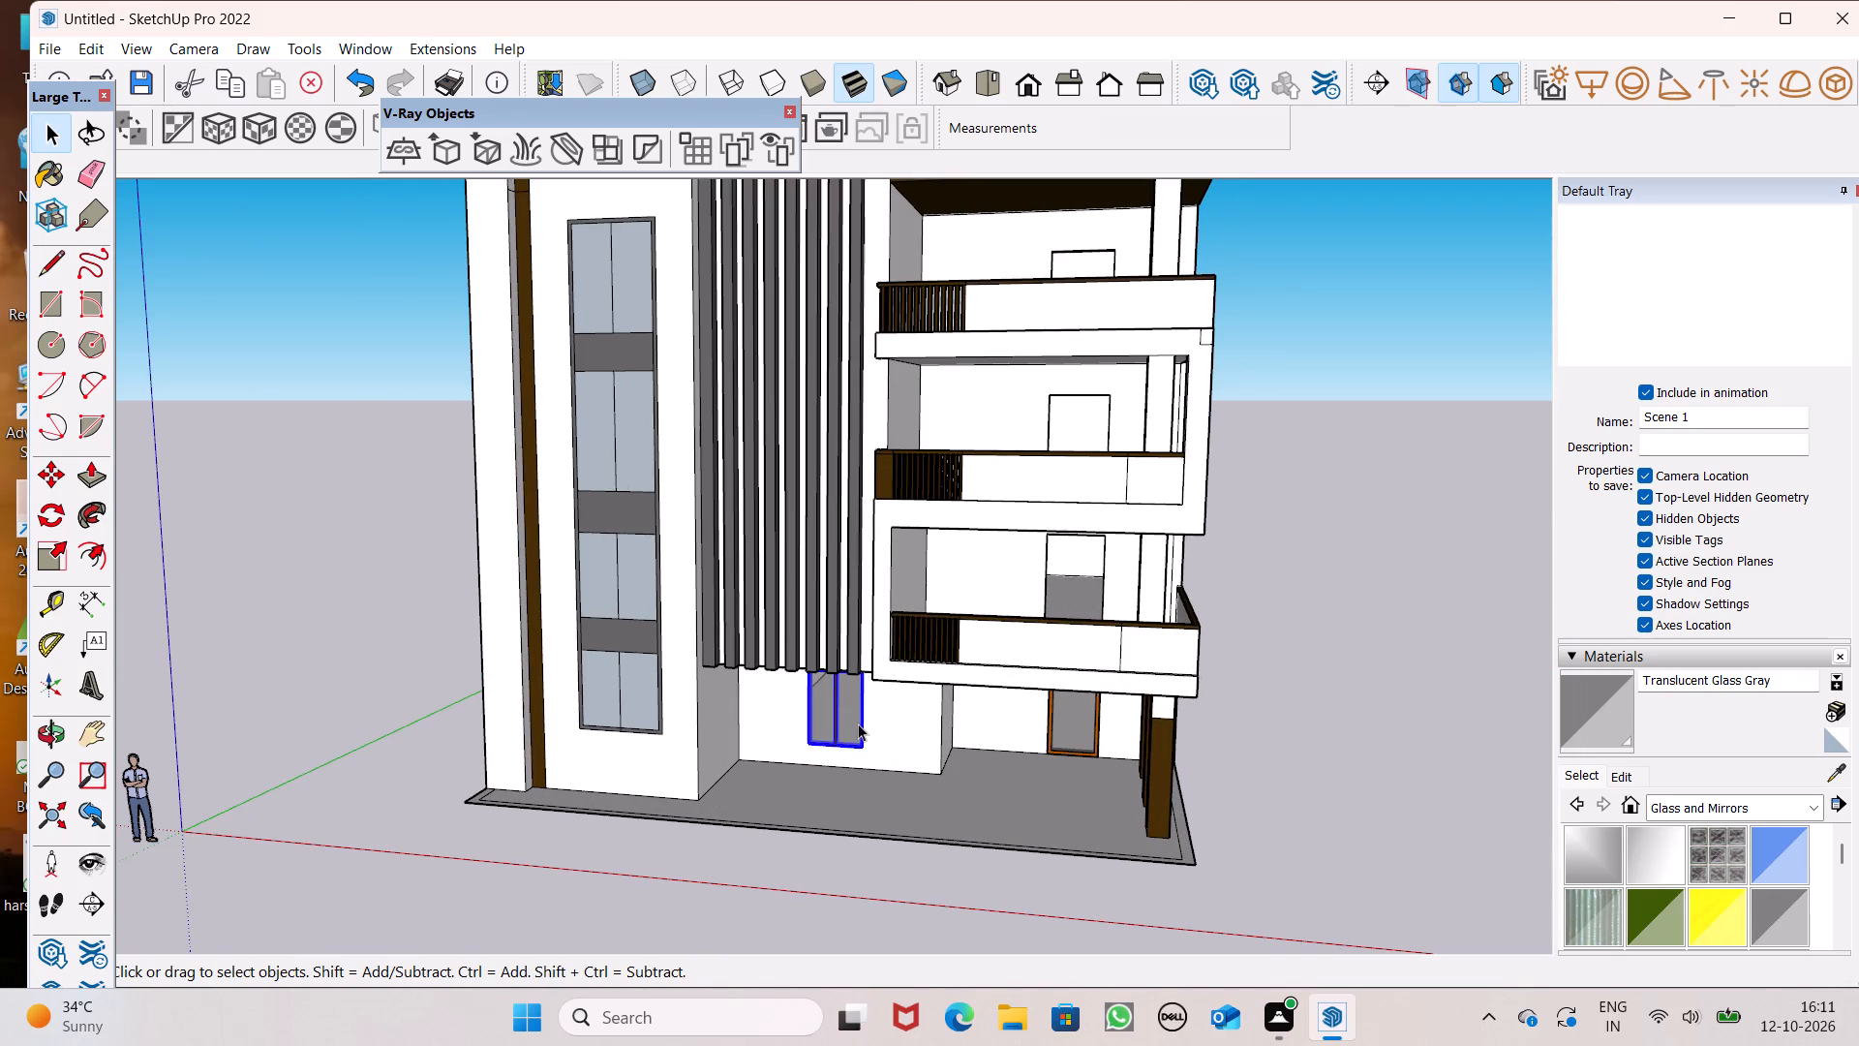
key(m)
key(Return)
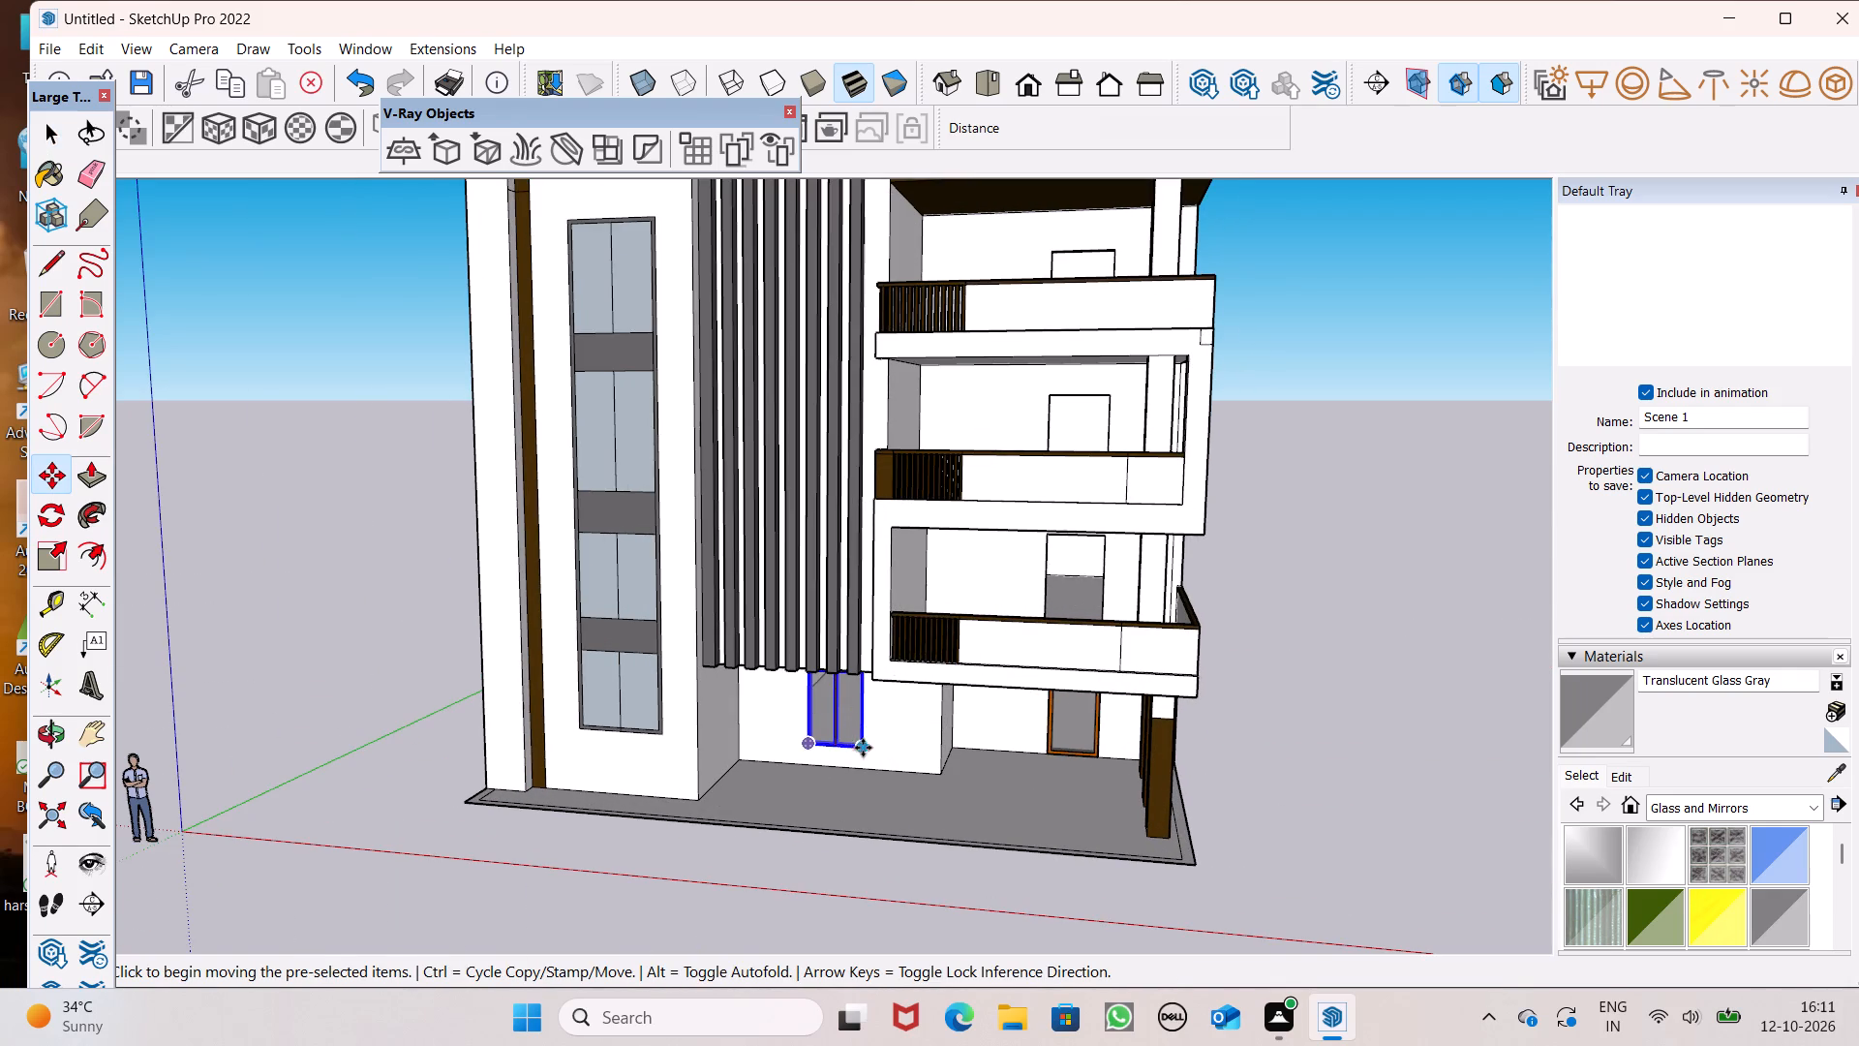
drag(862, 746, 1104, 613)
Move the copied window about 4 5/16" so its bottom corner farthest from the vertical fins meets the first-floor opening's outer bottom corner.
scroll(1112, 543, up, 4)
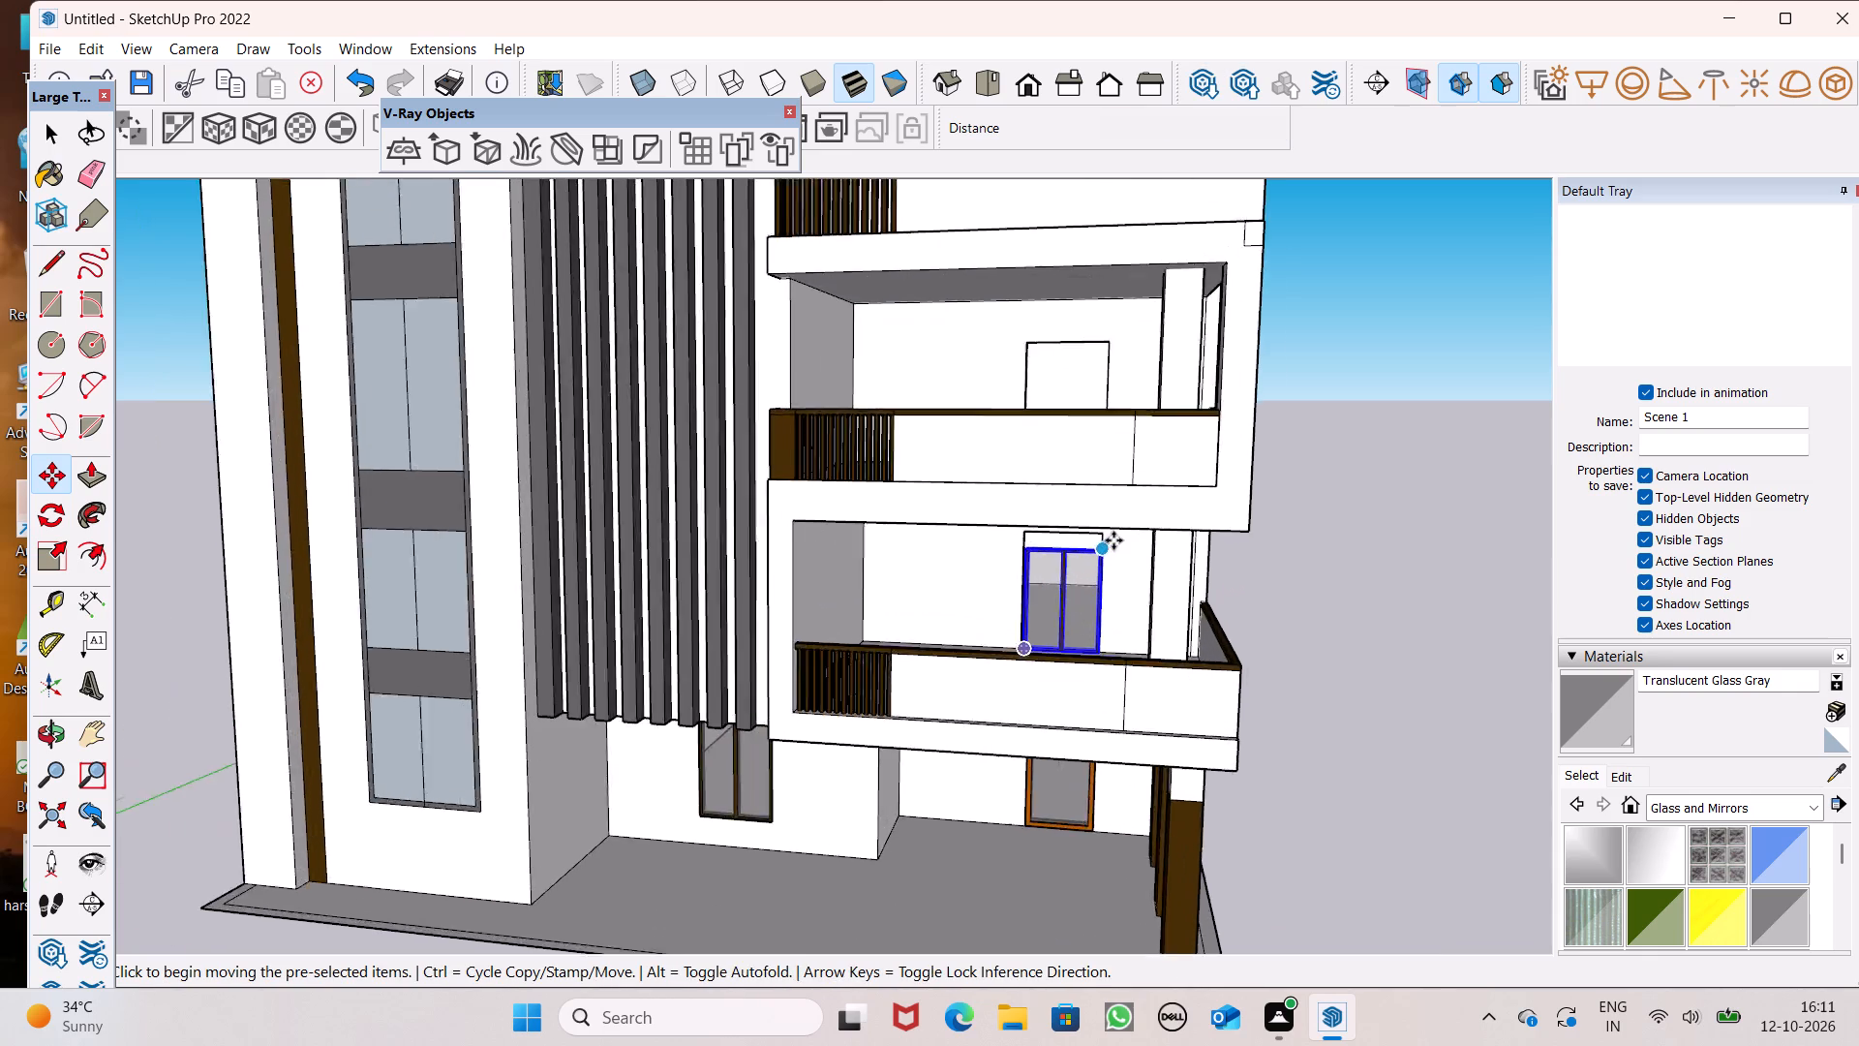
scroll(1113, 540, up, 10)
scroll(1091, 811, up, 7)
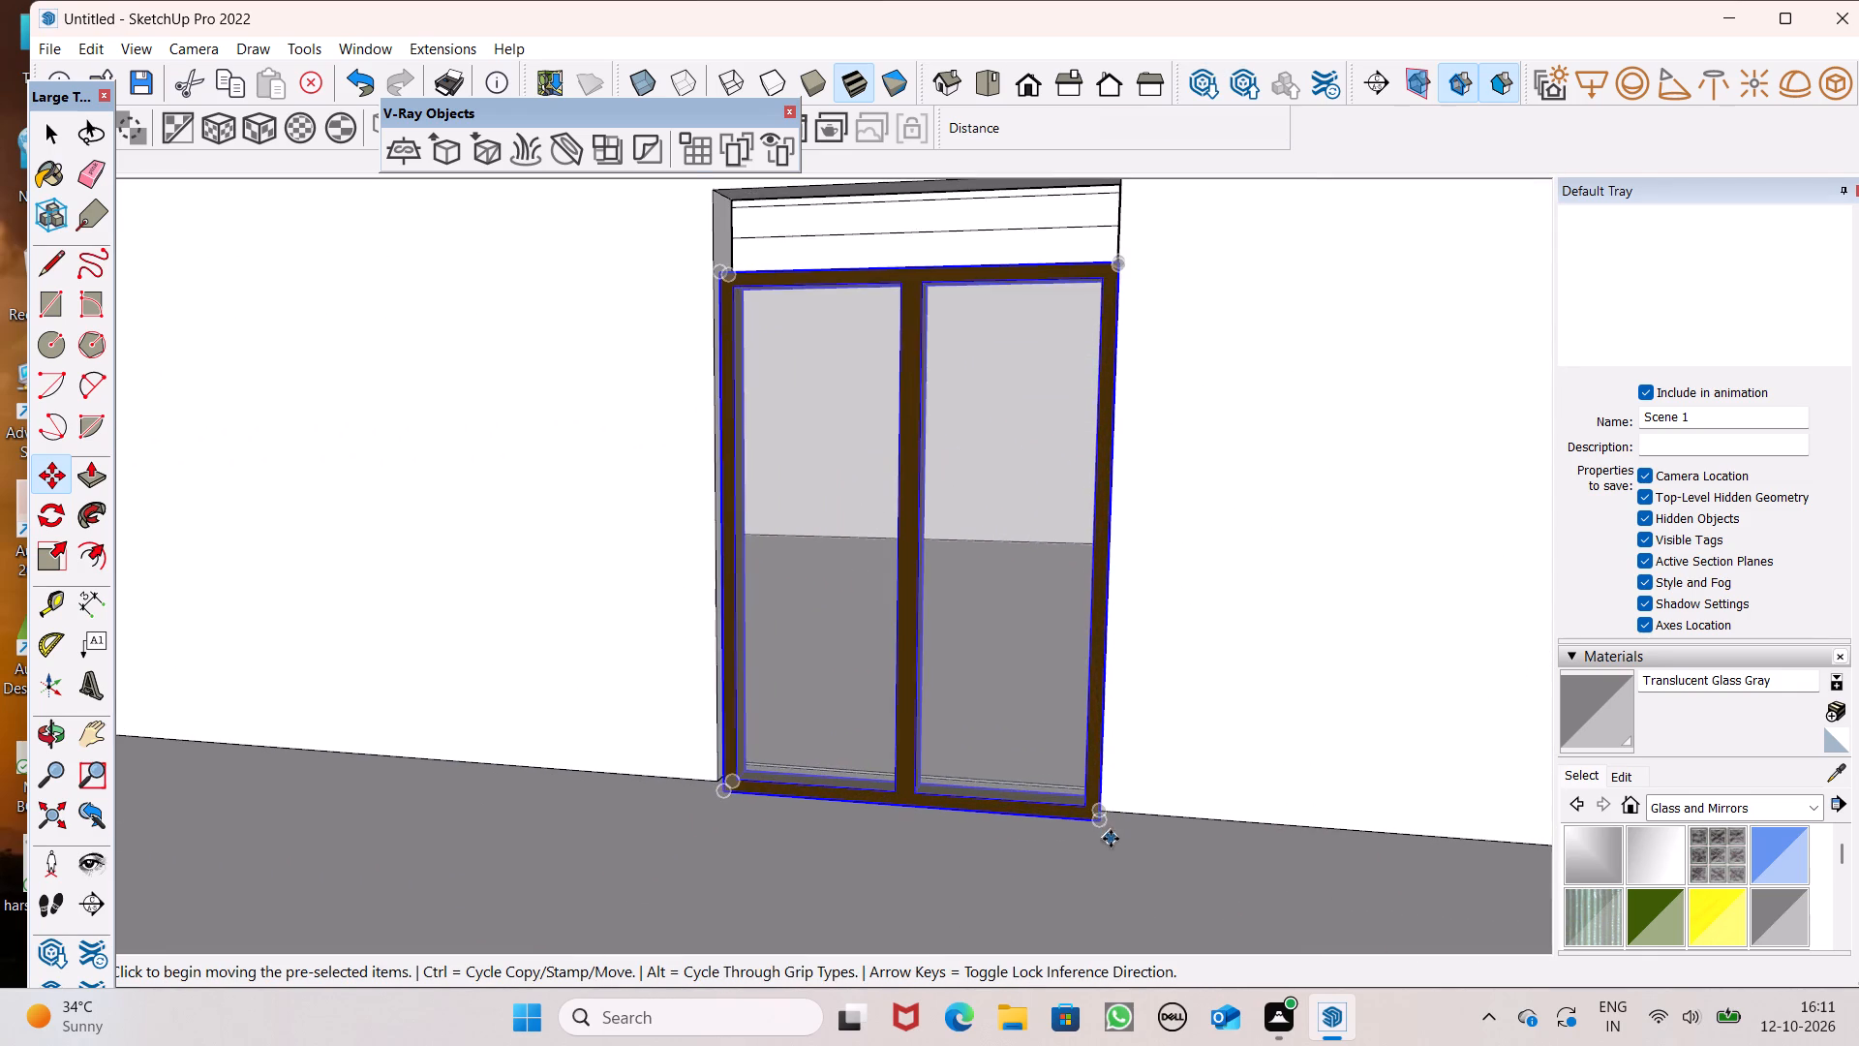
scroll(1101, 839, up, 5)
middle_drag(1108, 863, 1075, 910)
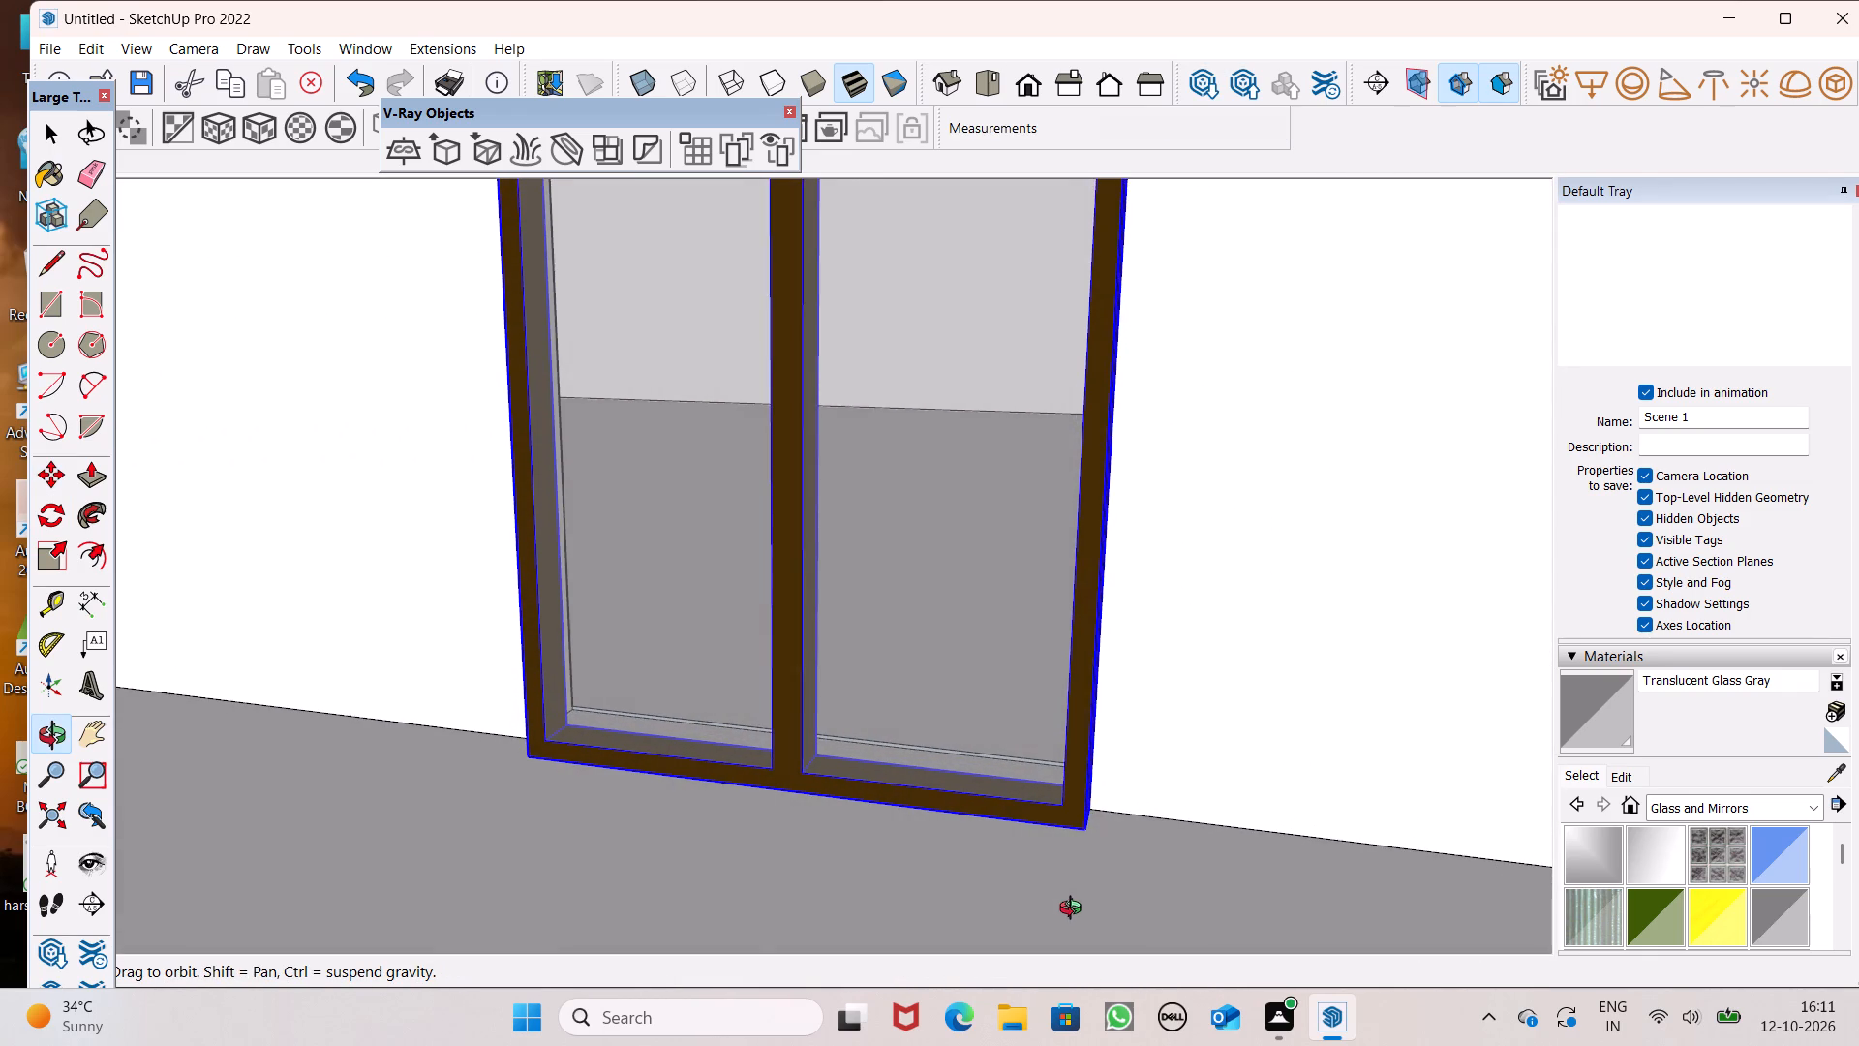
middle_drag(1075, 910, 1076, 902)
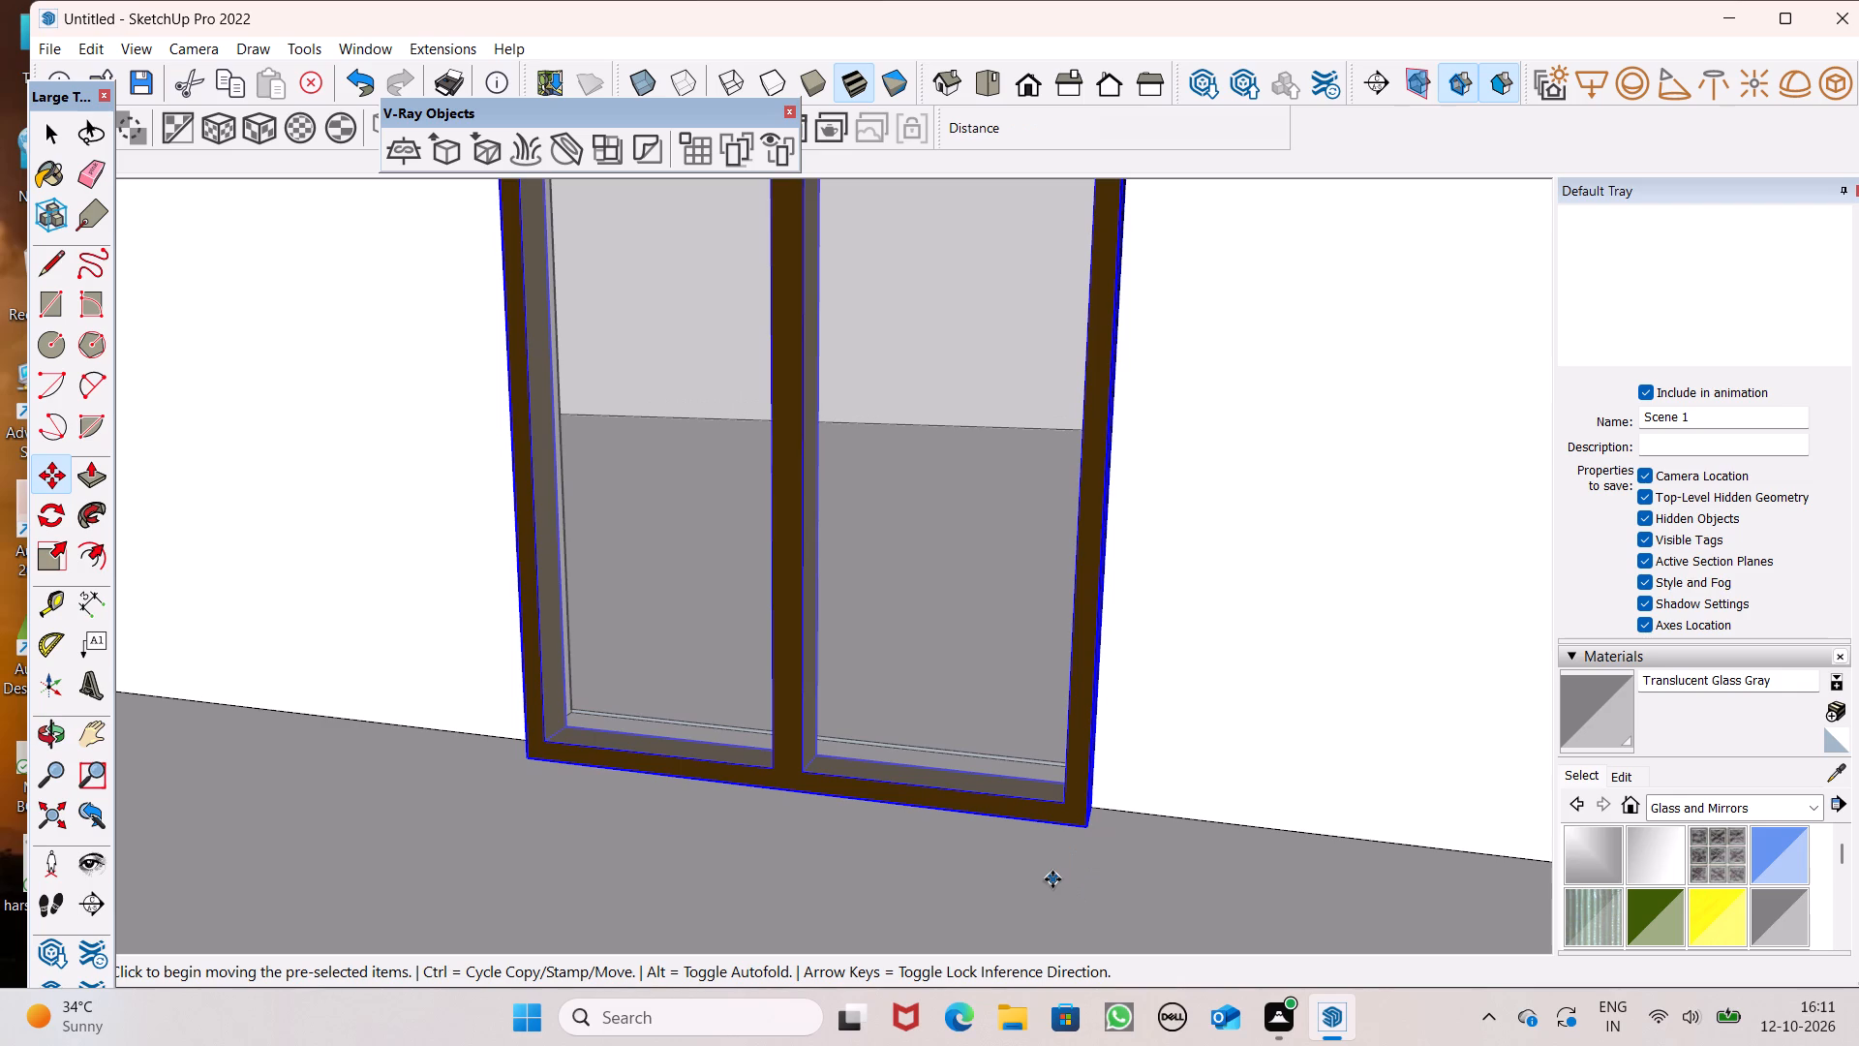
scroll(1051, 865, up, 3)
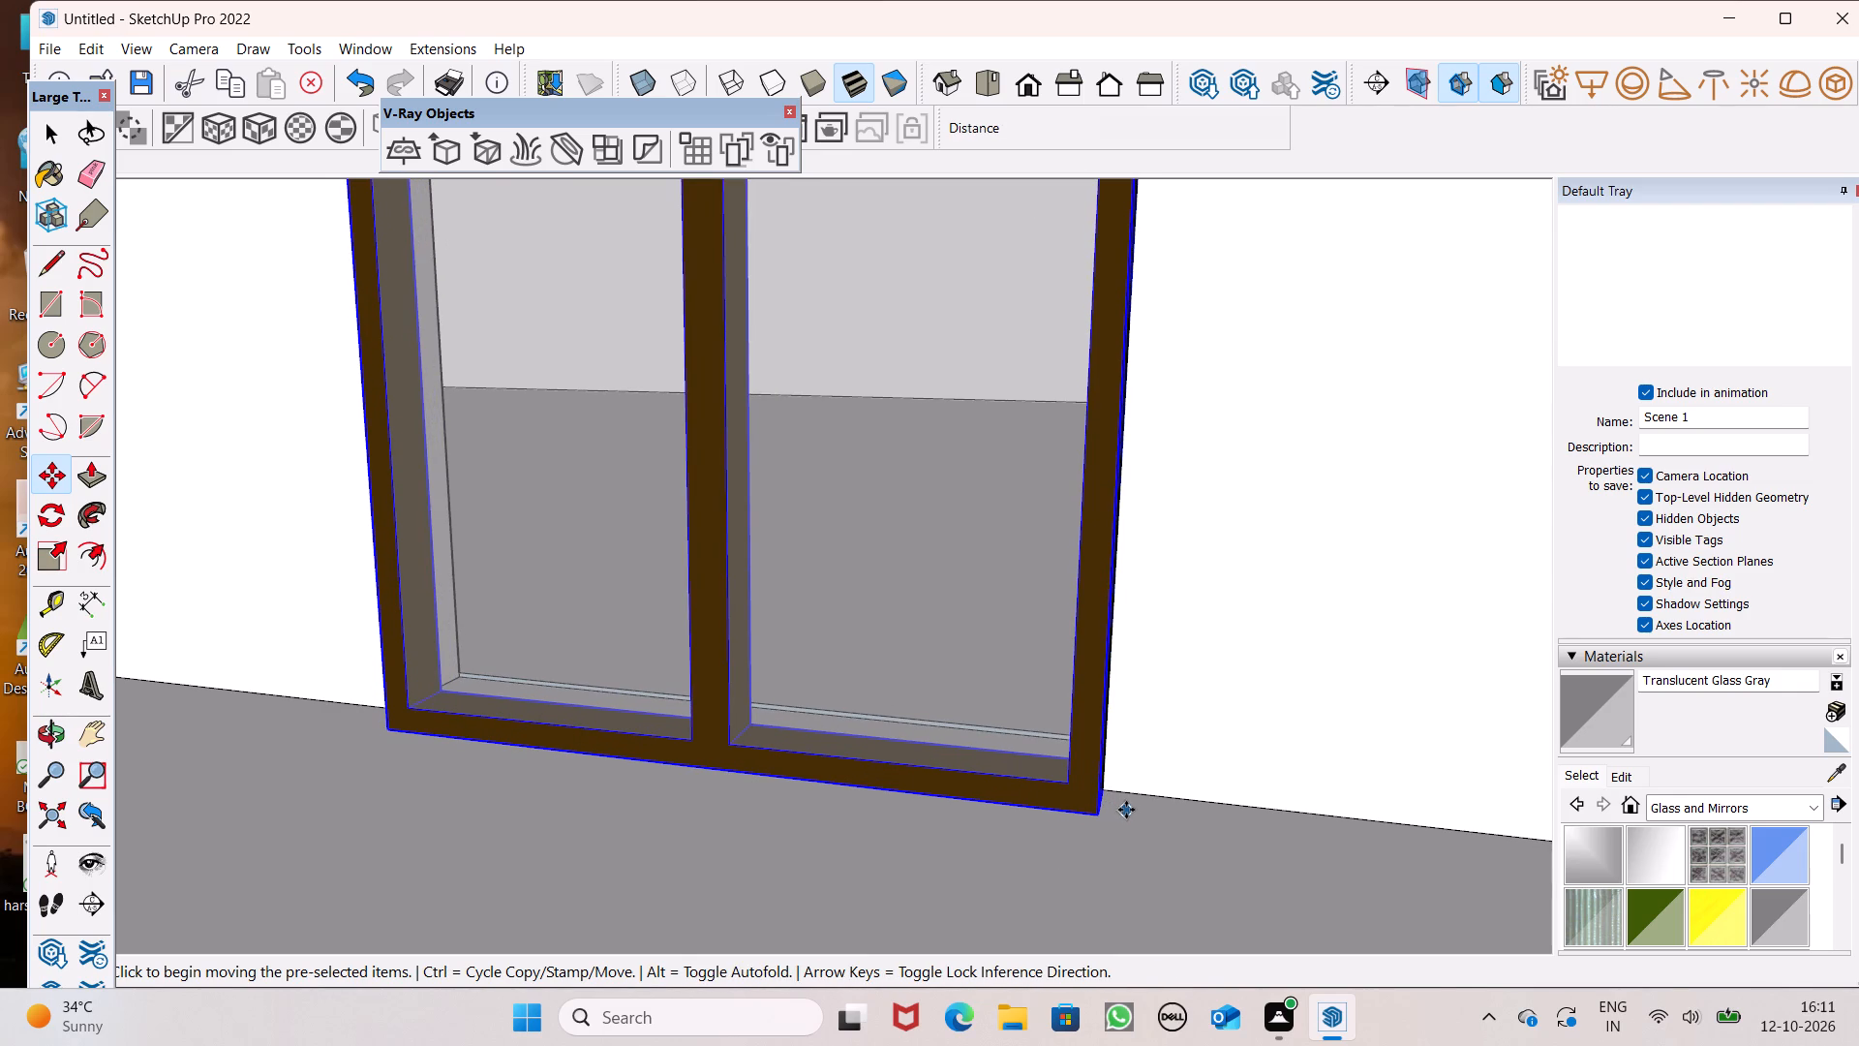
scroll(1126, 810, up, 1)
drag(1098, 812, 1111, 723)
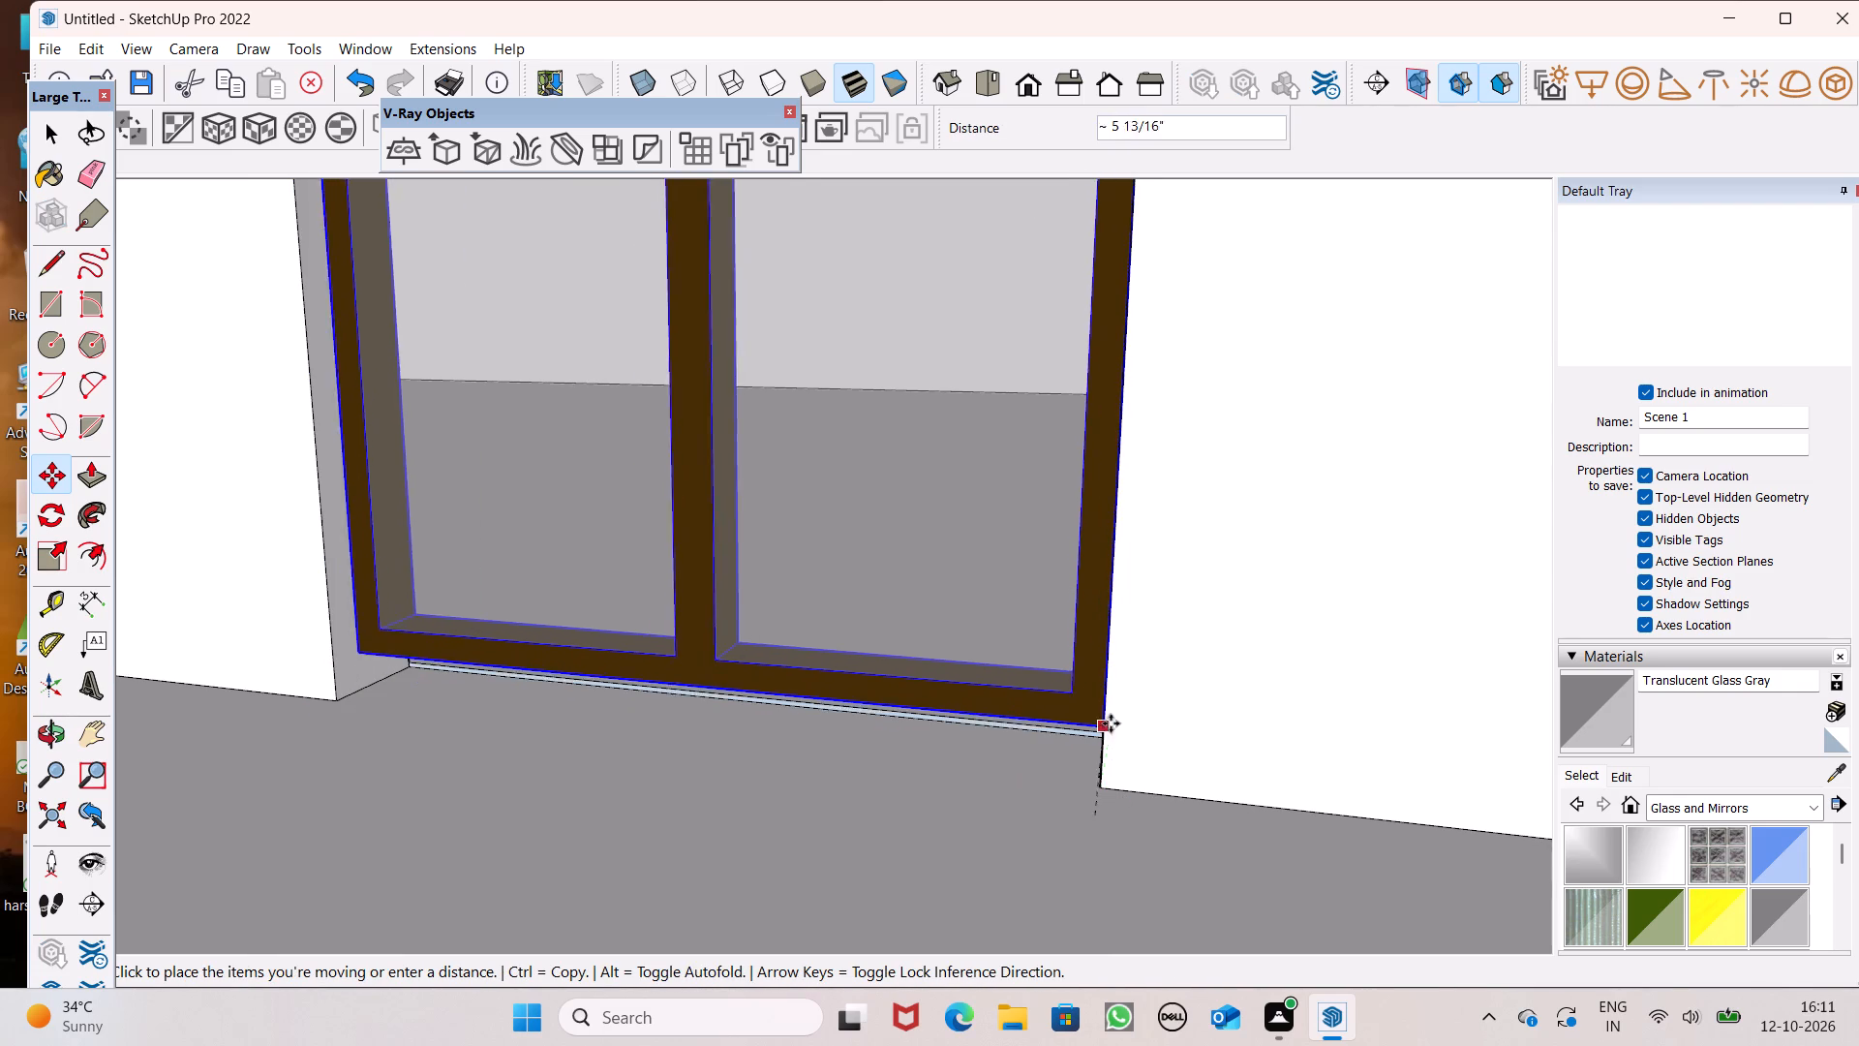
drag(1111, 723, 1101, 784)
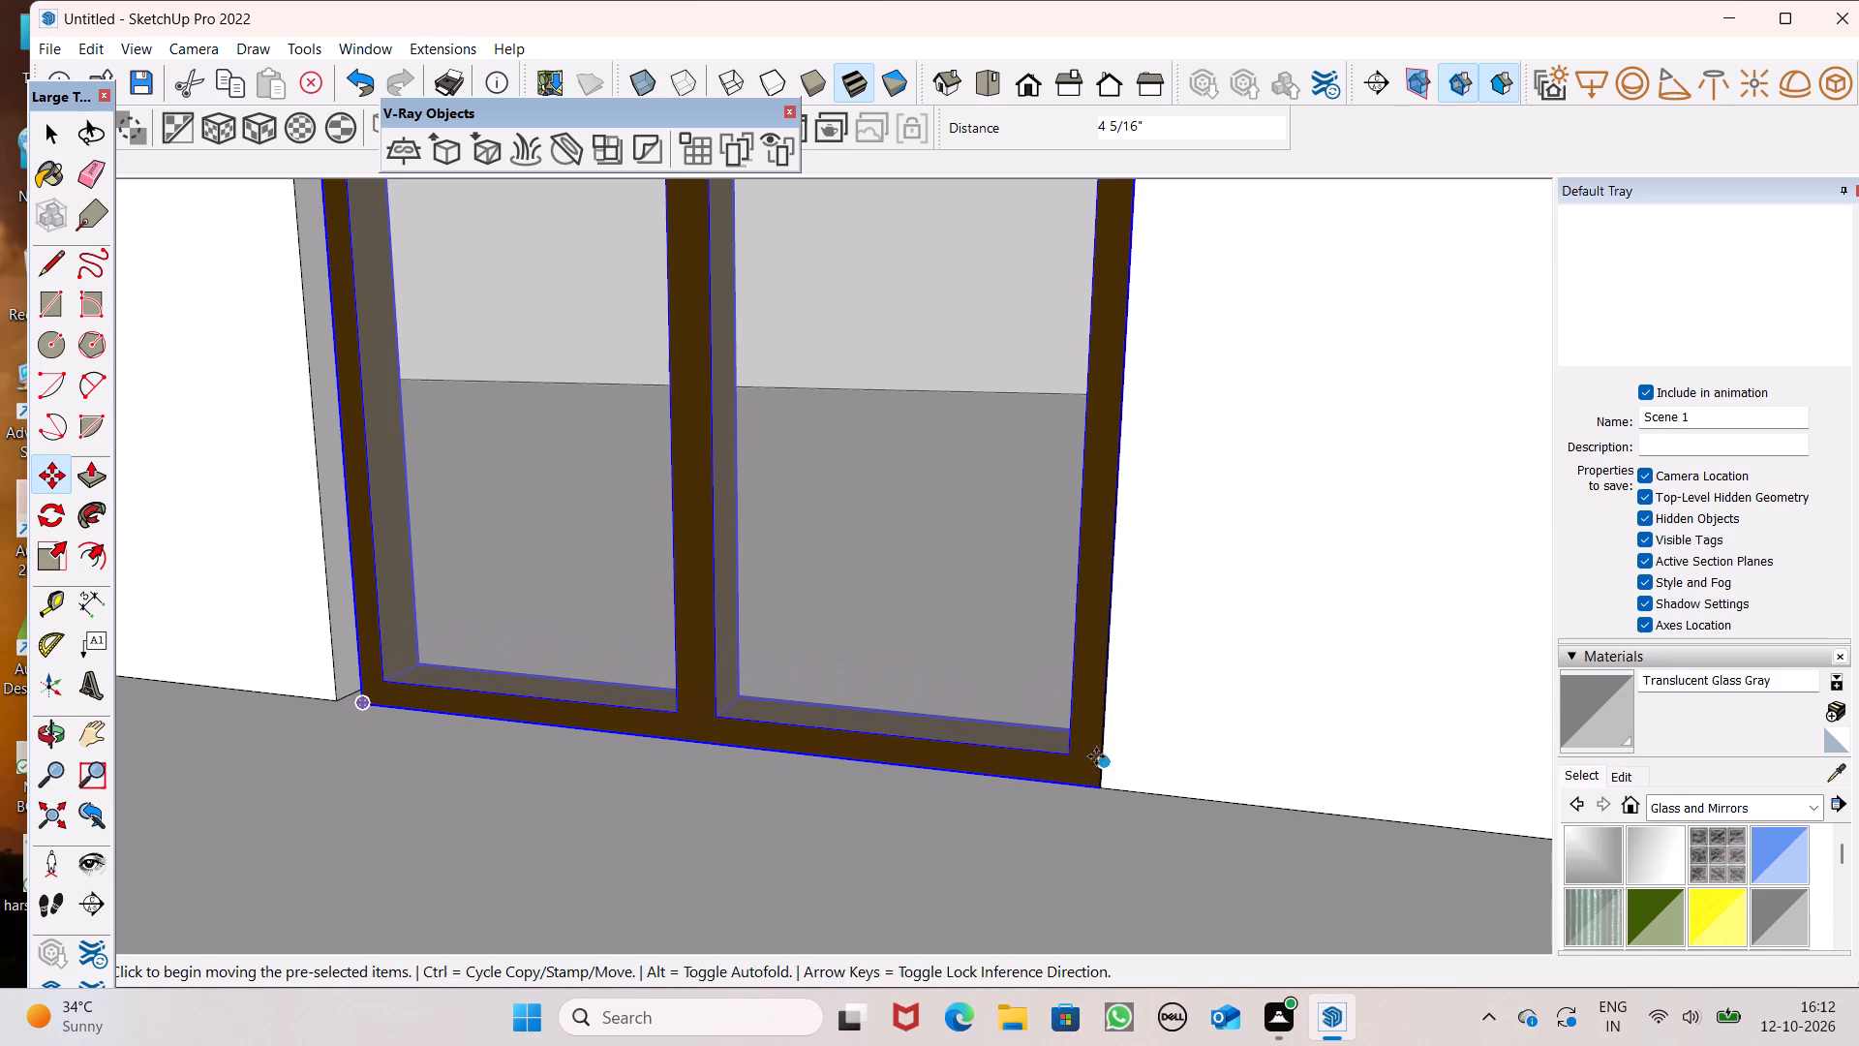
Scale the first-floor balcony window along the red axis until its side edge meets the opening's edge nearest the vertical fins.
scroll(1155, 644, down, 3)
middle_drag(1146, 741, 1369, 780)
scroll(1296, 668, down, 4)
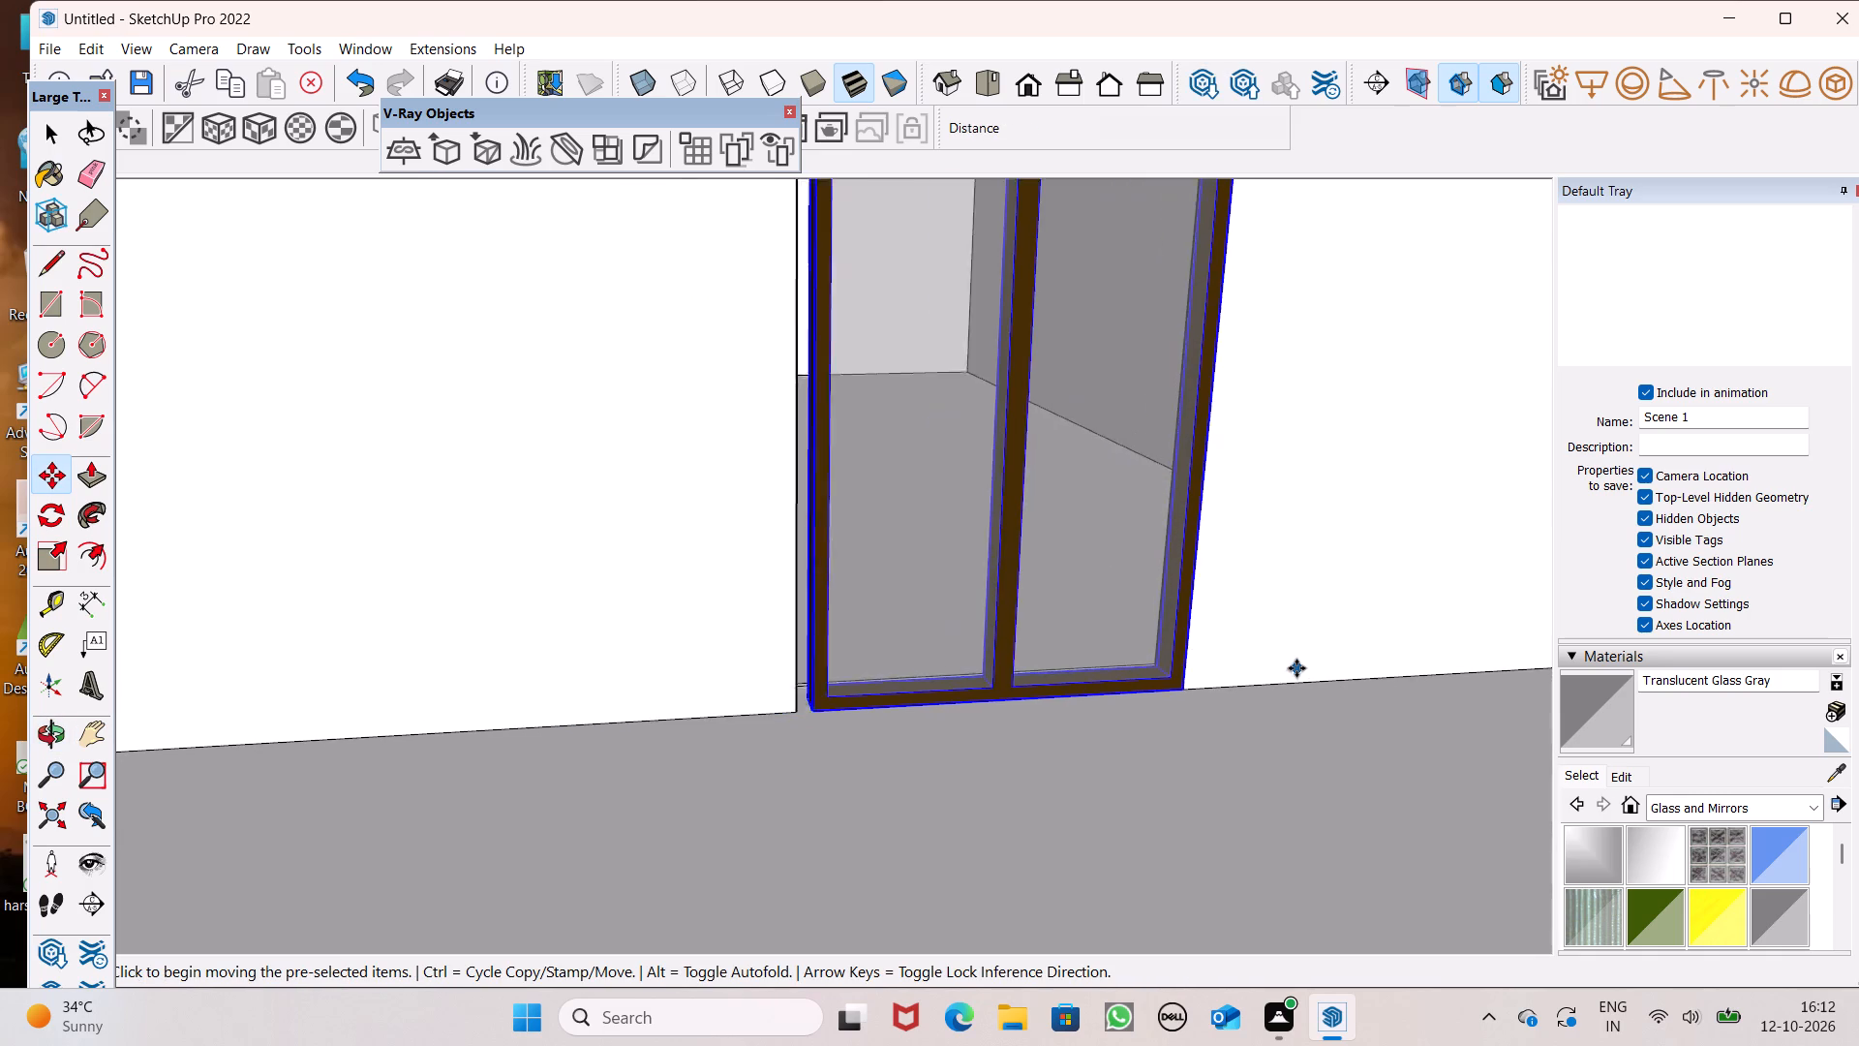
scroll(1296, 668, down, 7)
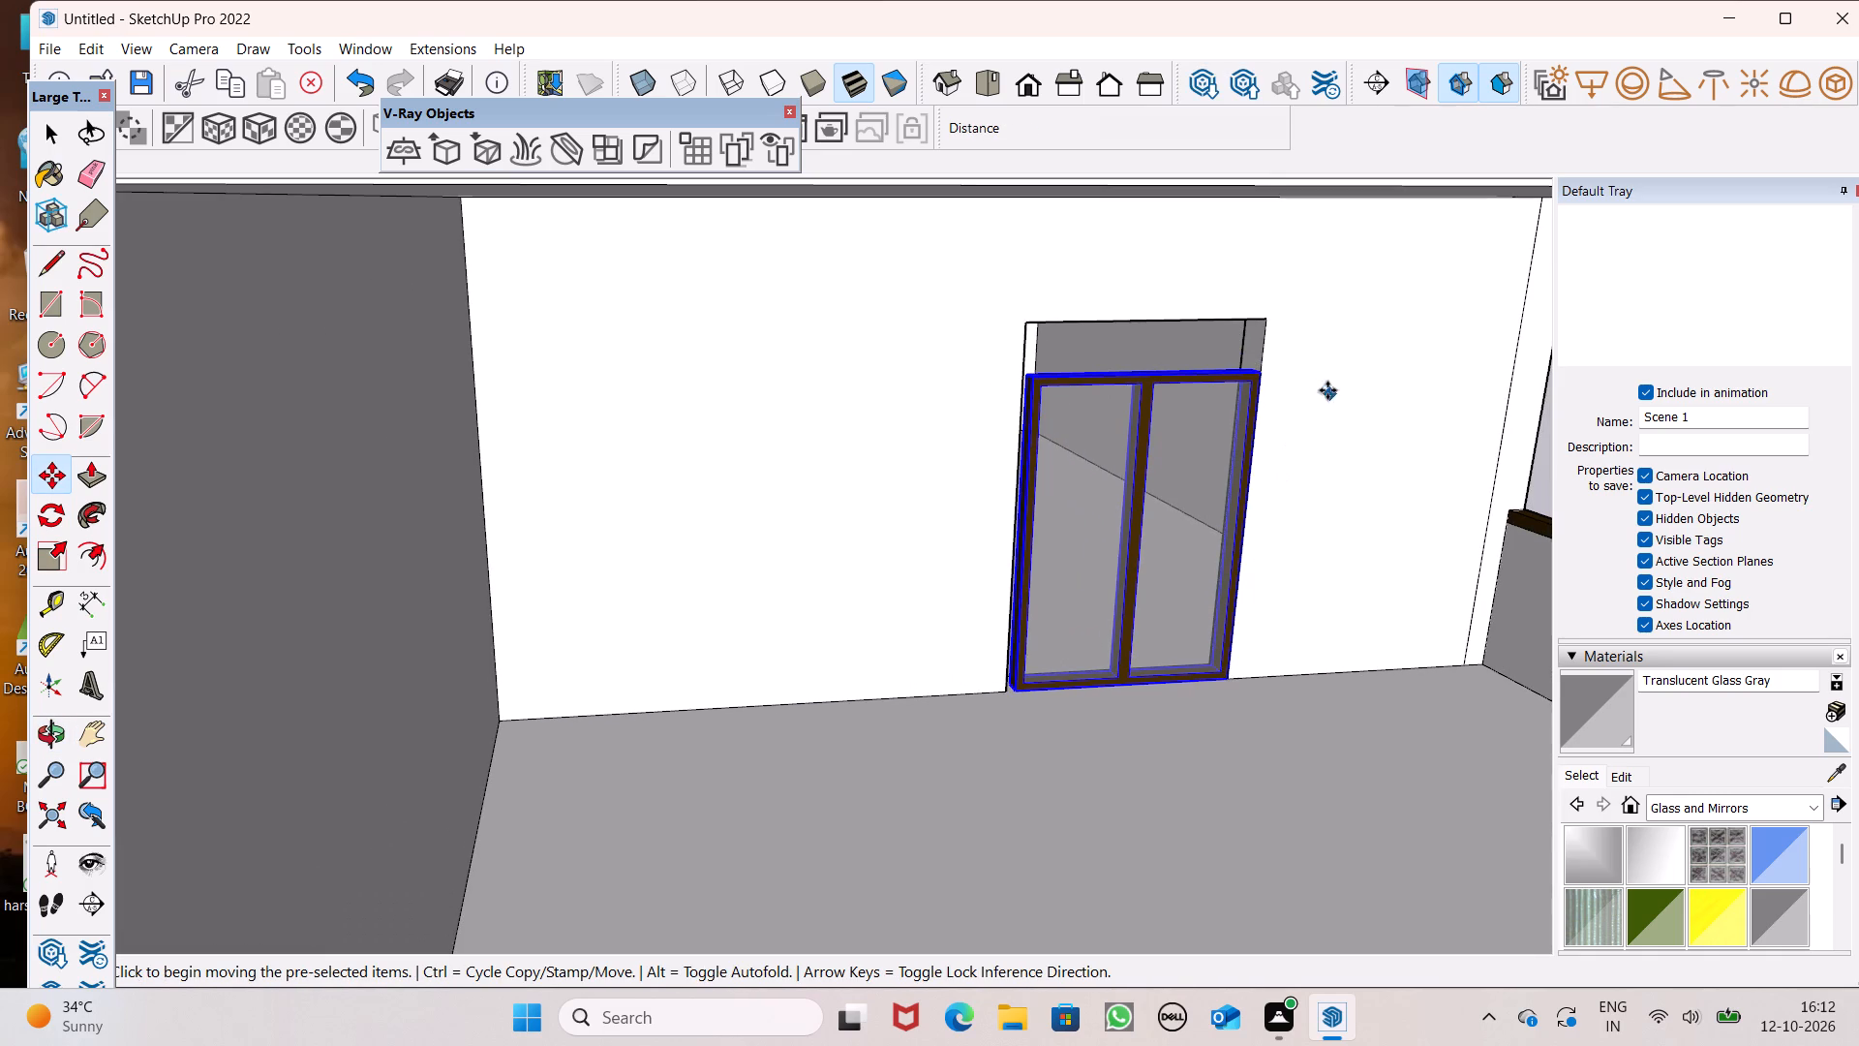
scroll(1308, 383, up, 1)
click(53, 549)
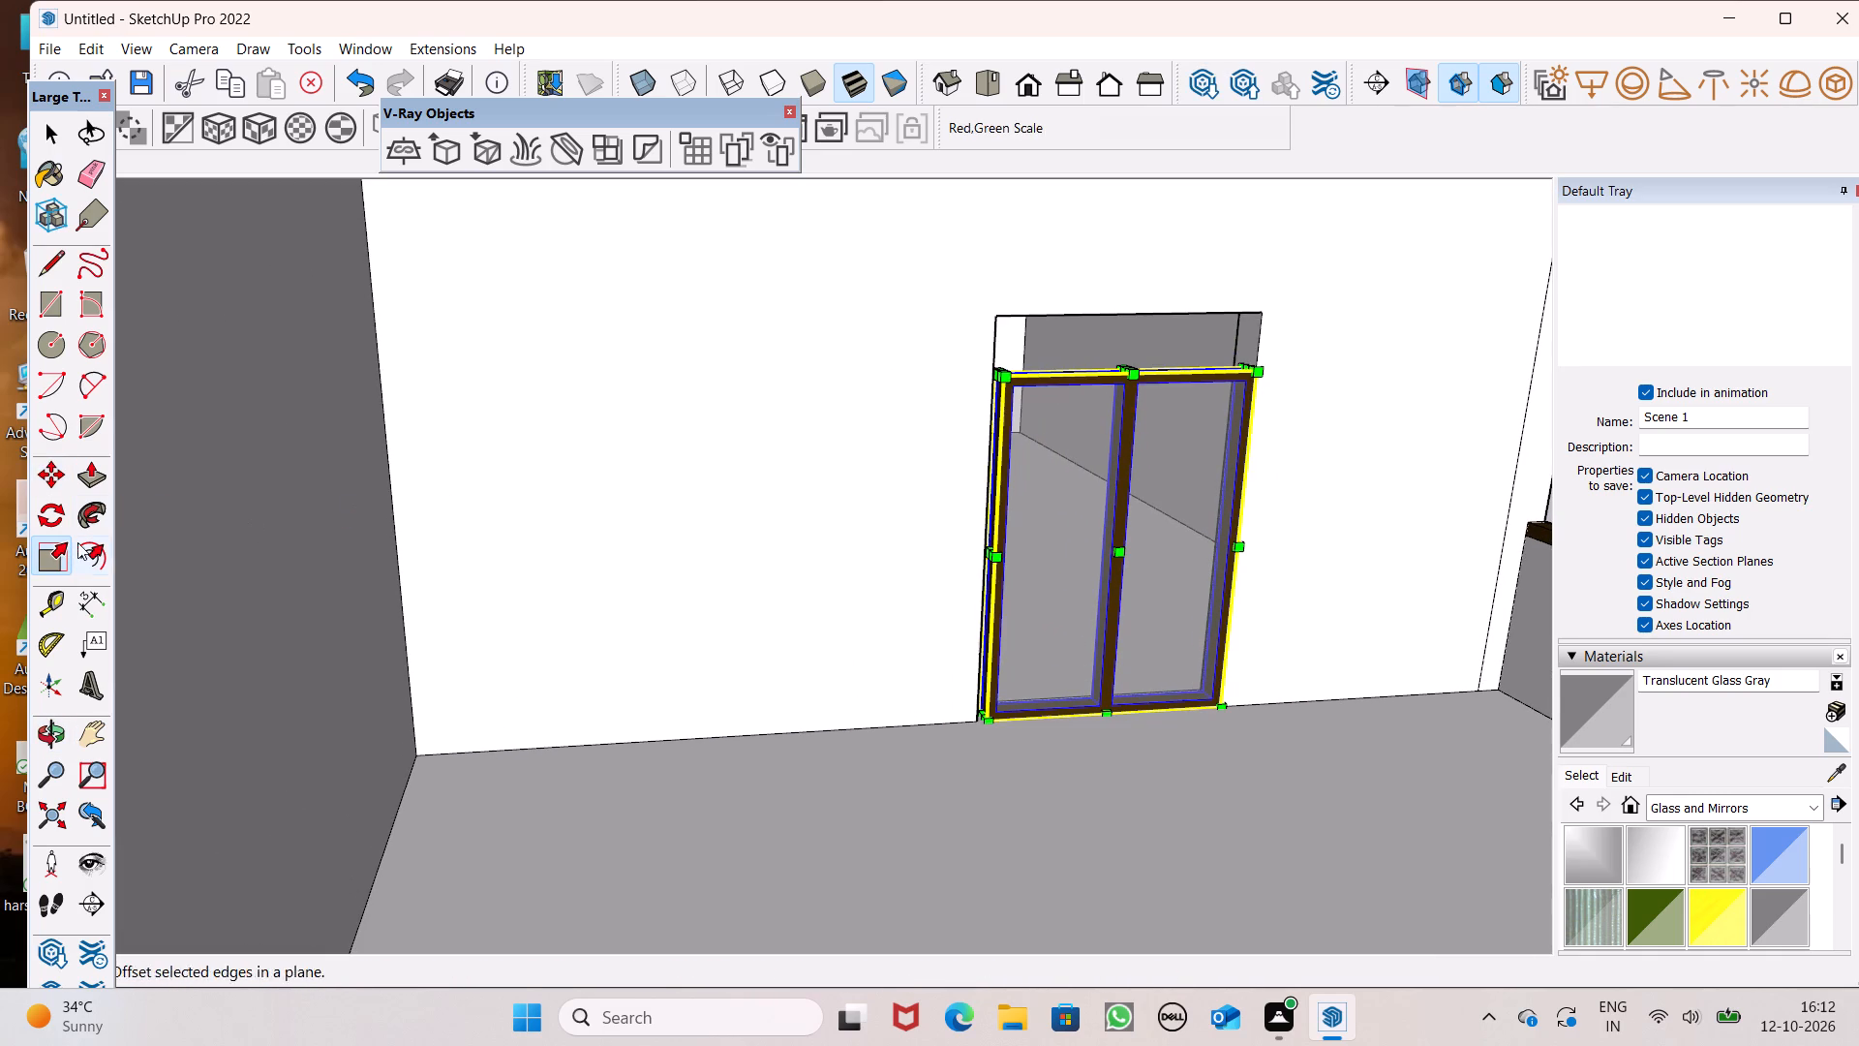
middle_drag(1231, 392, 1129, 446)
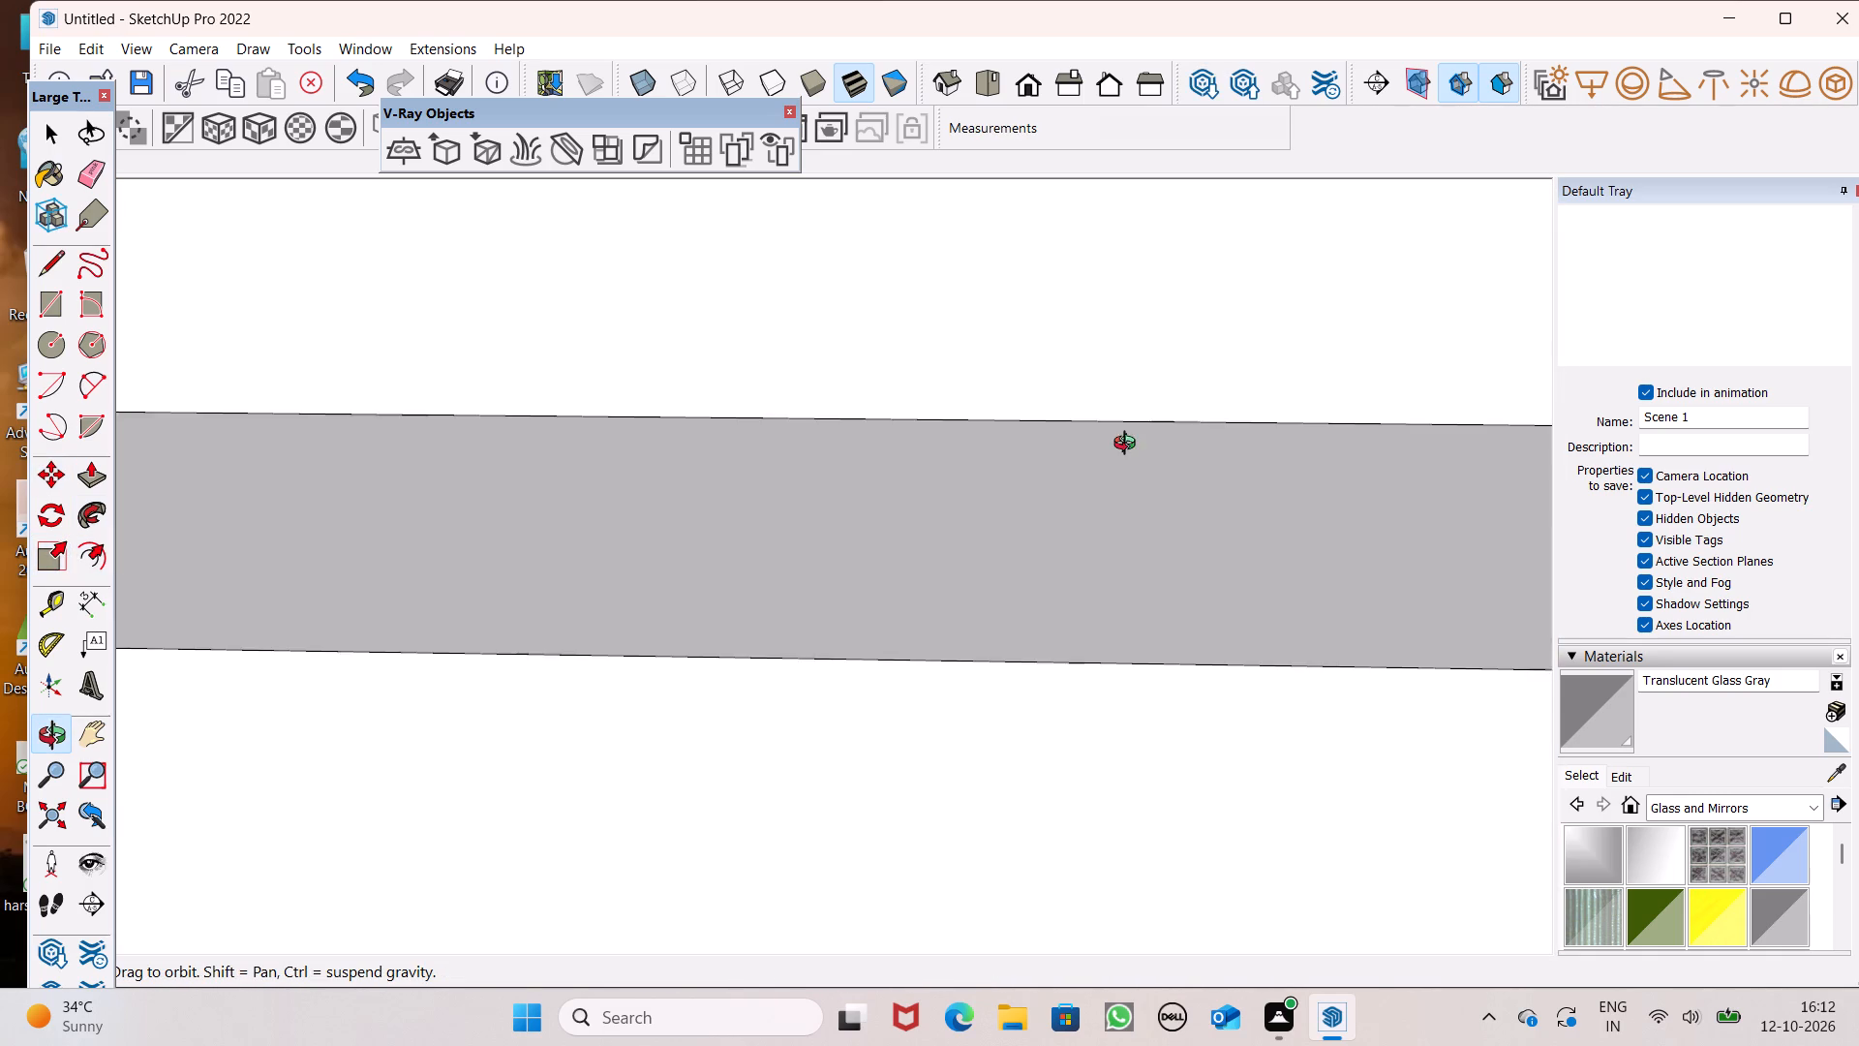
middle_drag(1129, 446, 1140, 431)
click(1037, 88)
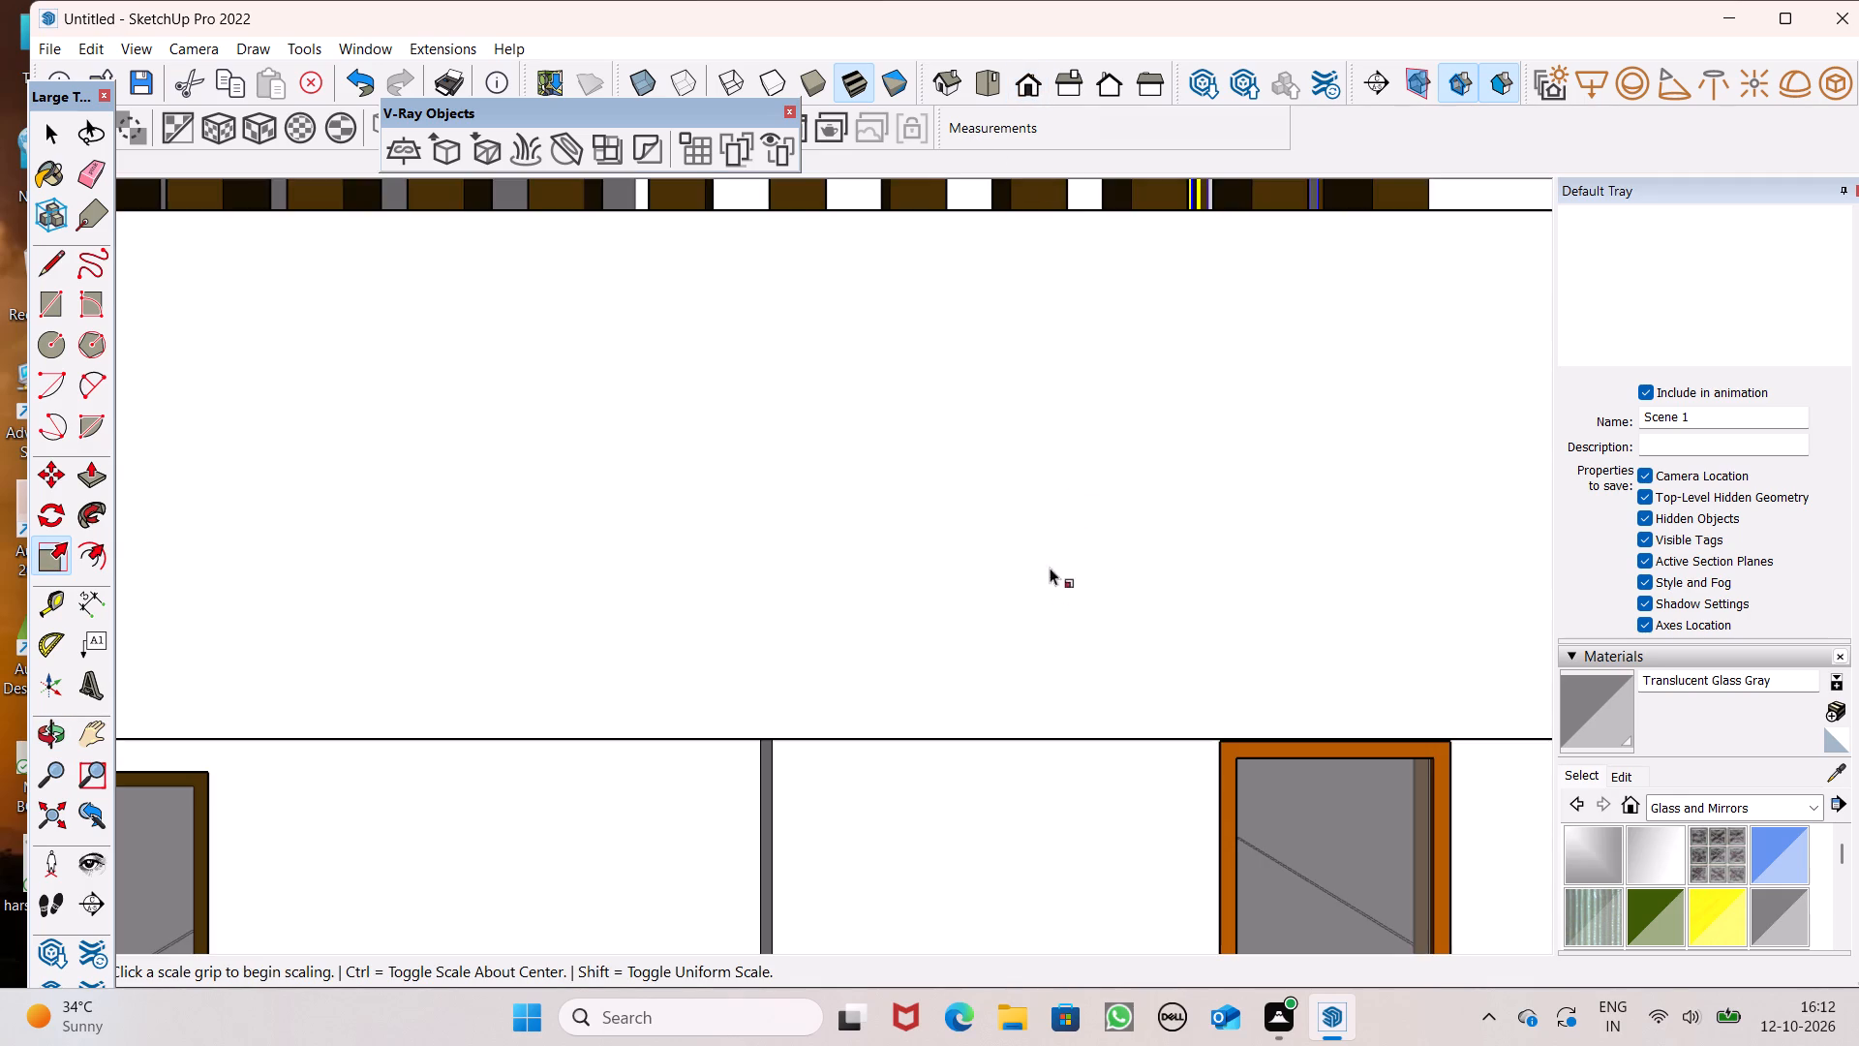
scroll(1065, 425, down, 9)
scroll(1169, 457, down, 4)
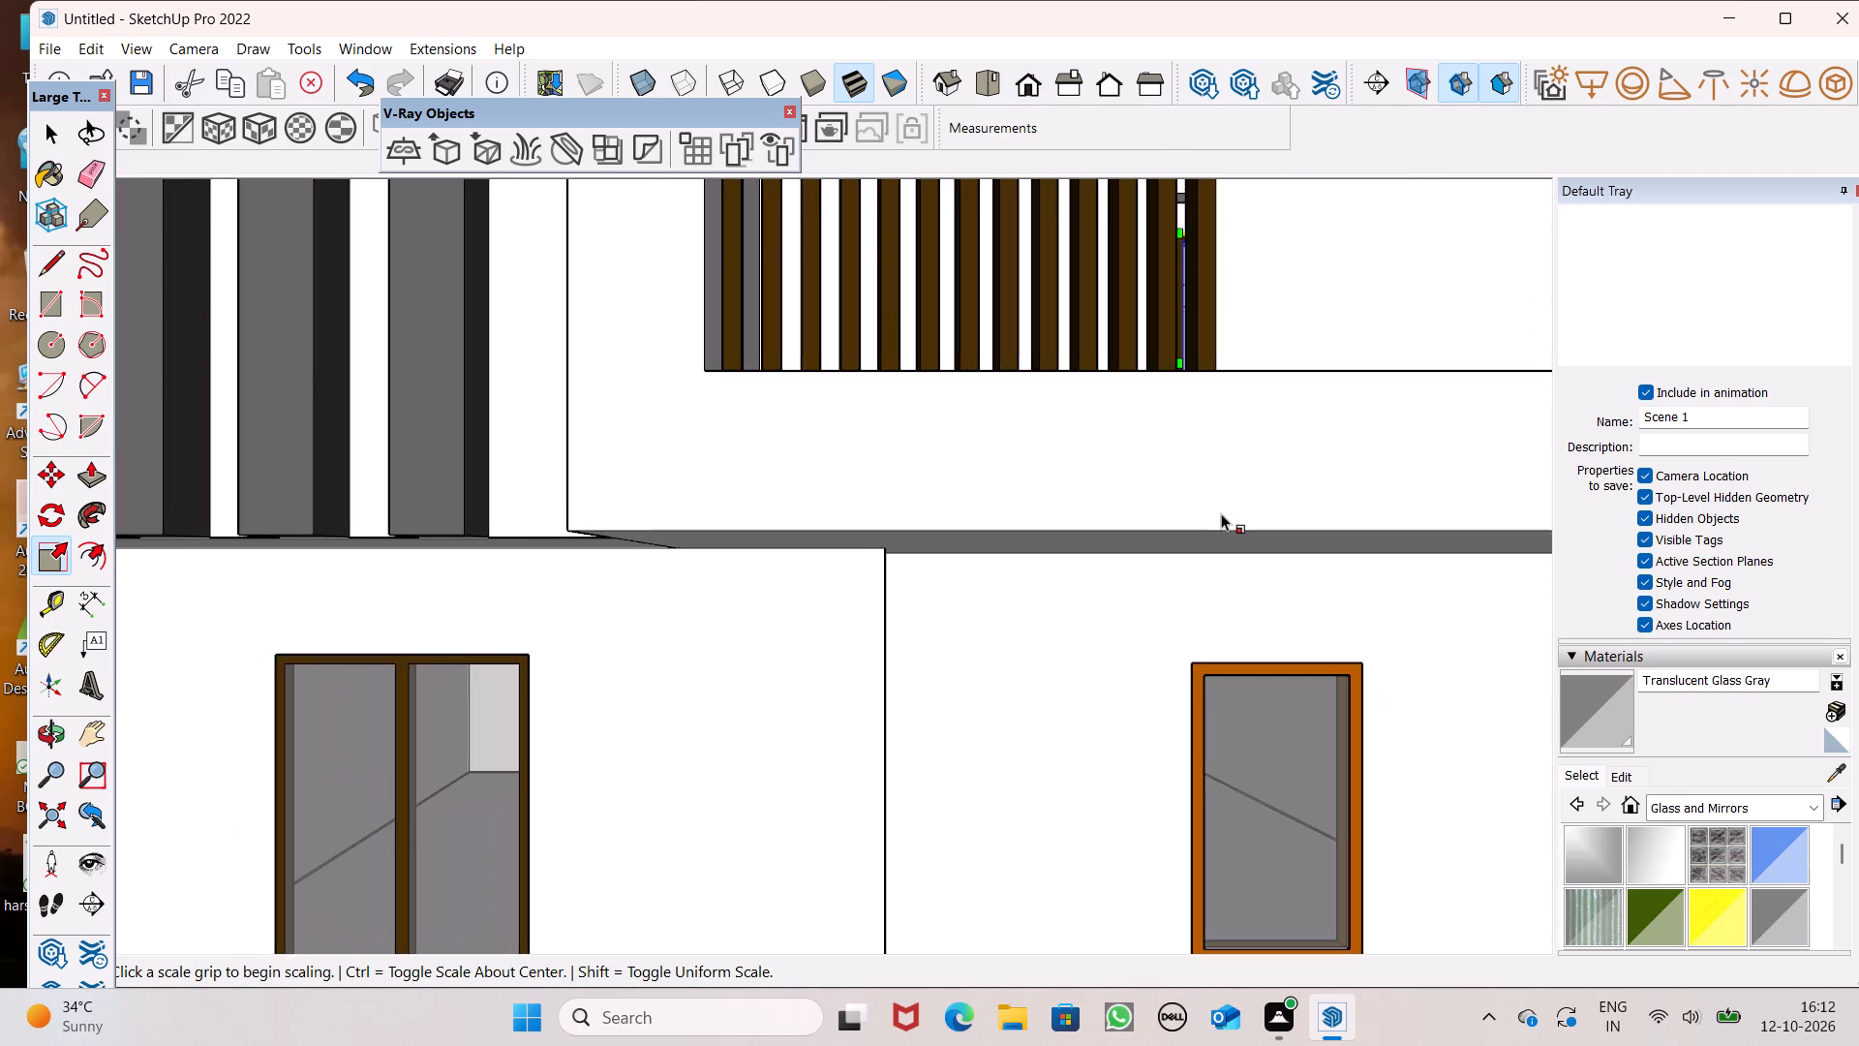
scroll(1218, 508, down, 4)
scroll(940, 455, down, 7)
scroll(854, 462, down, 6)
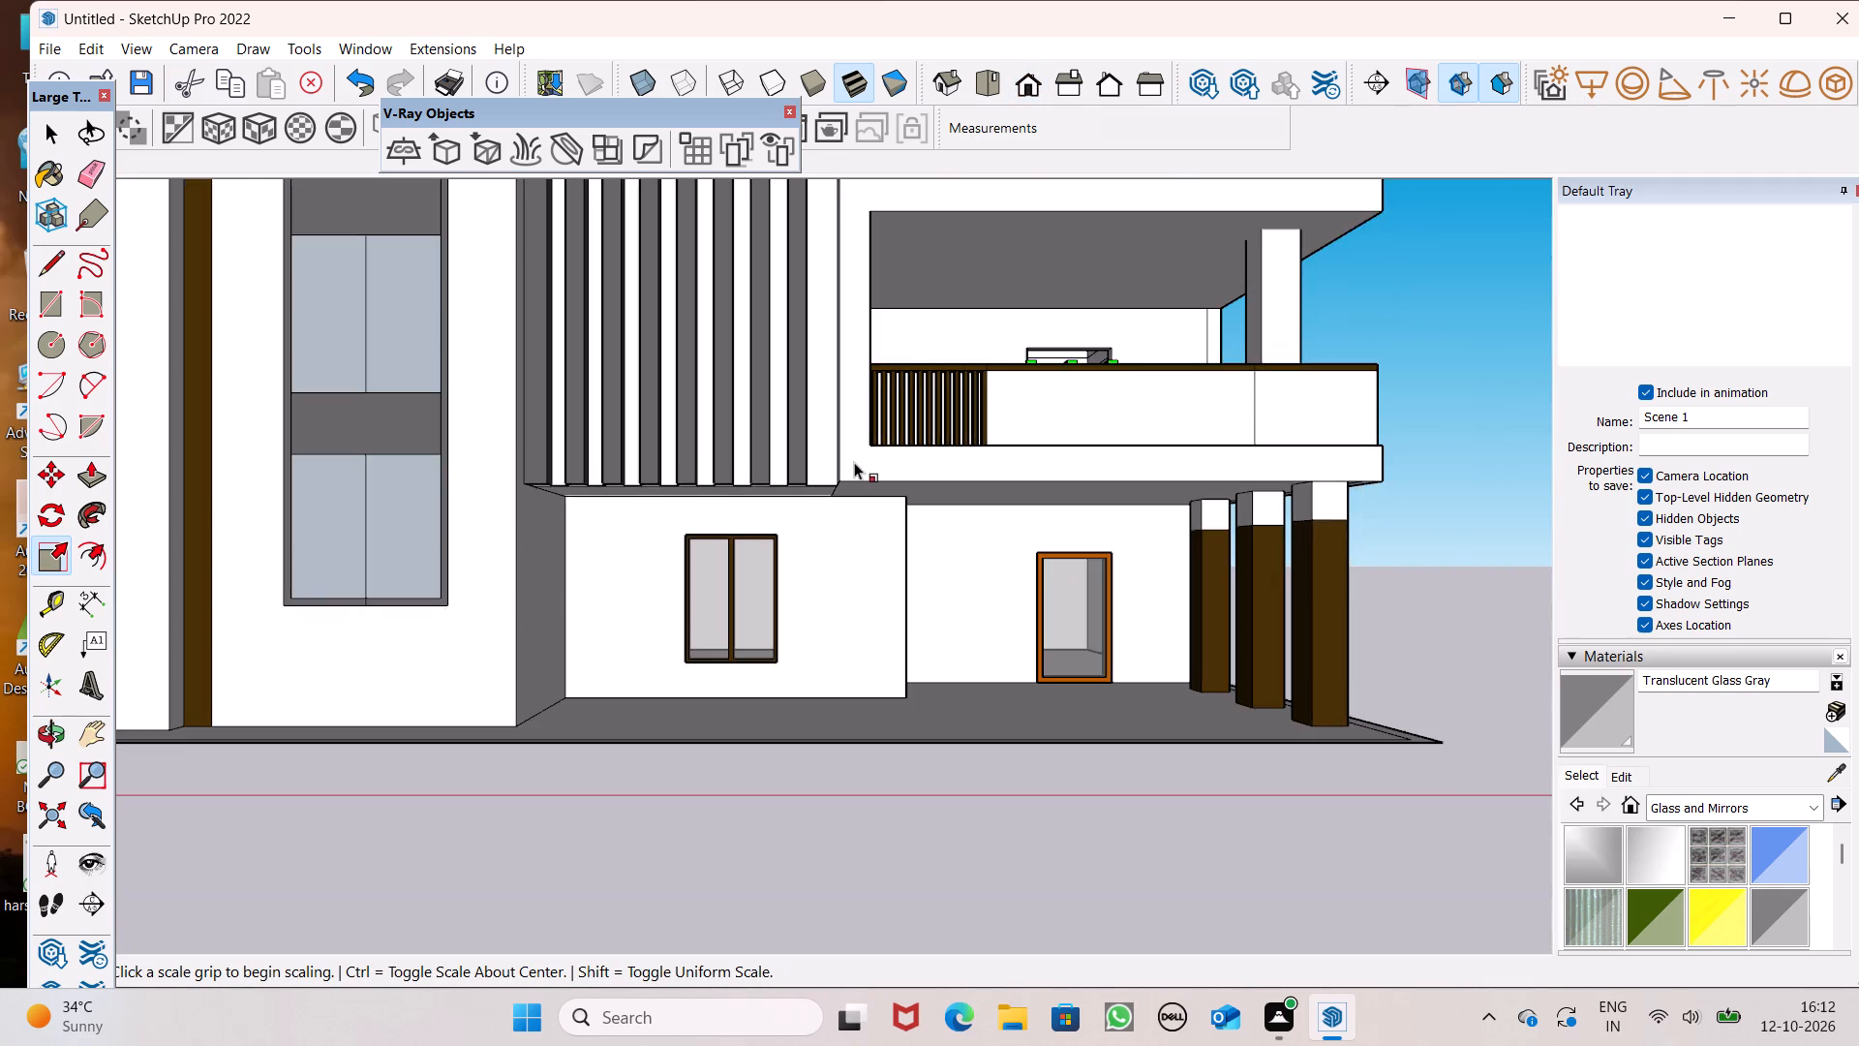
scroll(854, 462, down, 10)
scroll(914, 362, up, 6)
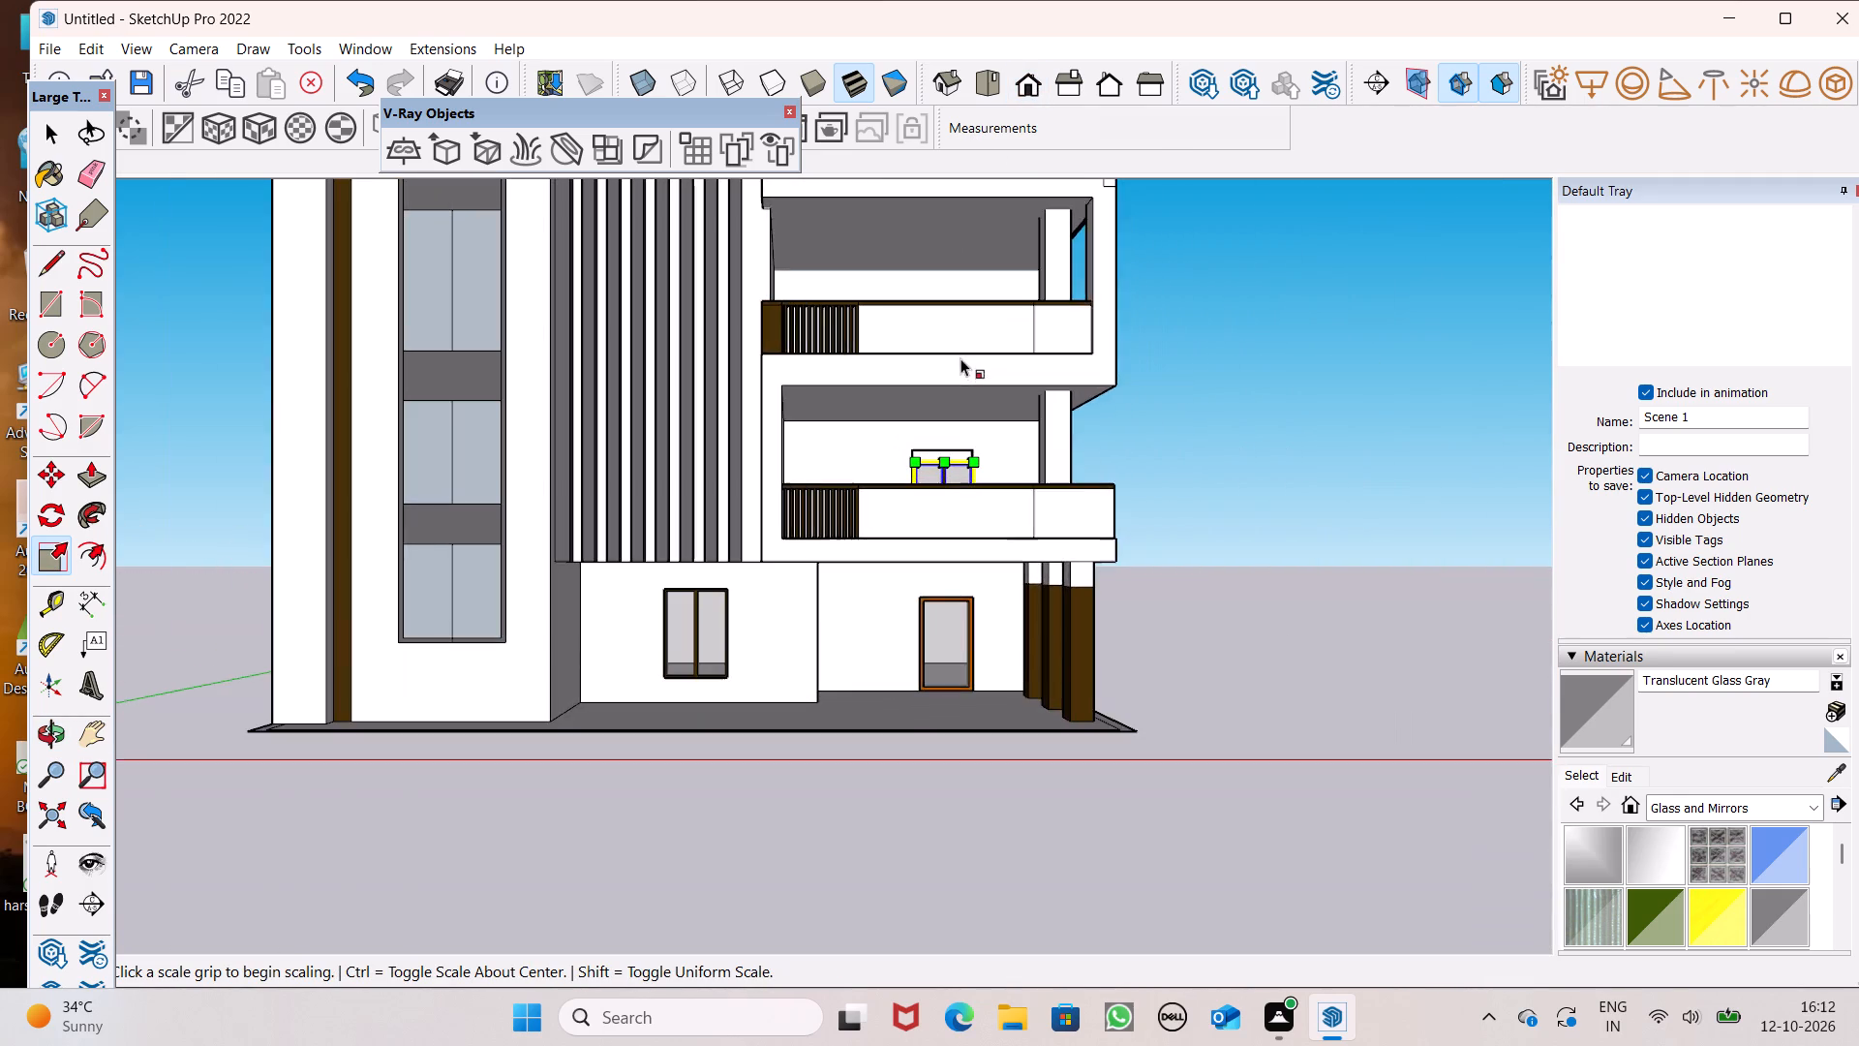
middle_drag(976, 458, 1001, 559)
scroll(915, 456, up, 14)
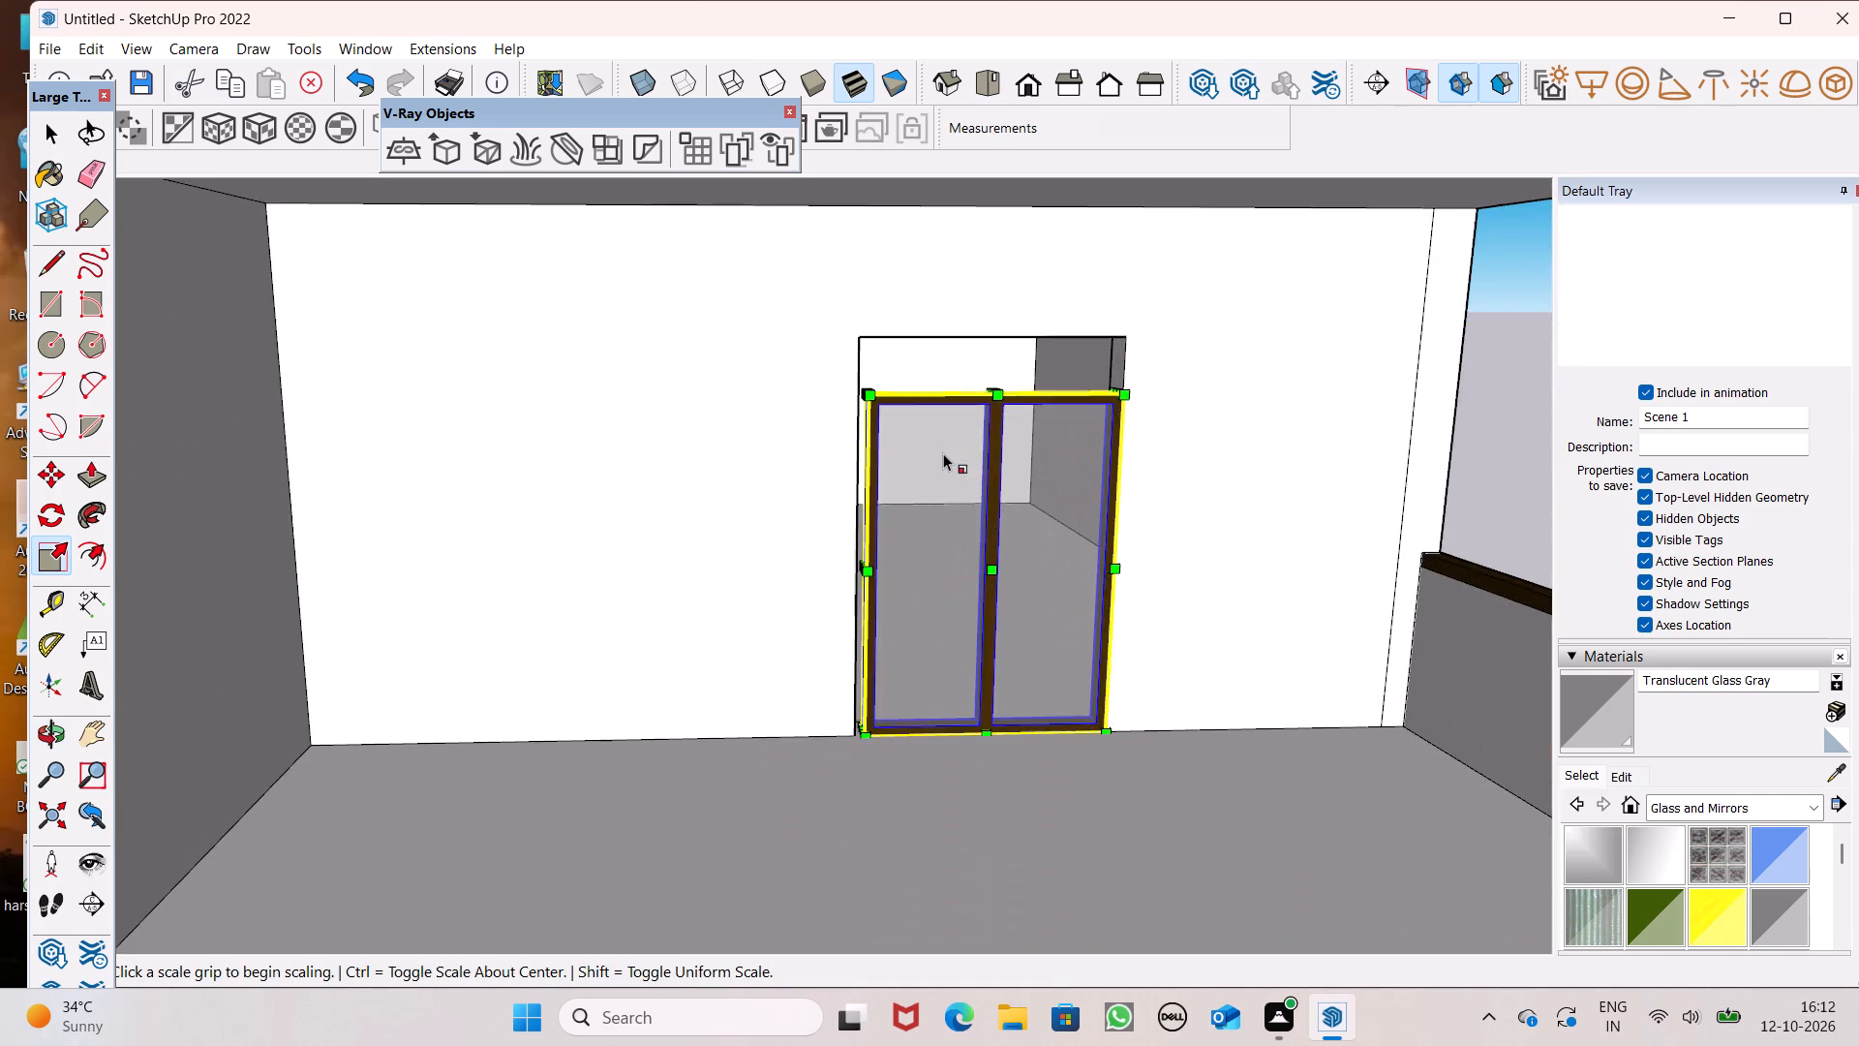
scroll(891, 446, up, 6)
middle_drag(877, 751, 914, 760)
scroll(892, 777, up, 7)
drag(852, 571, 847, 570)
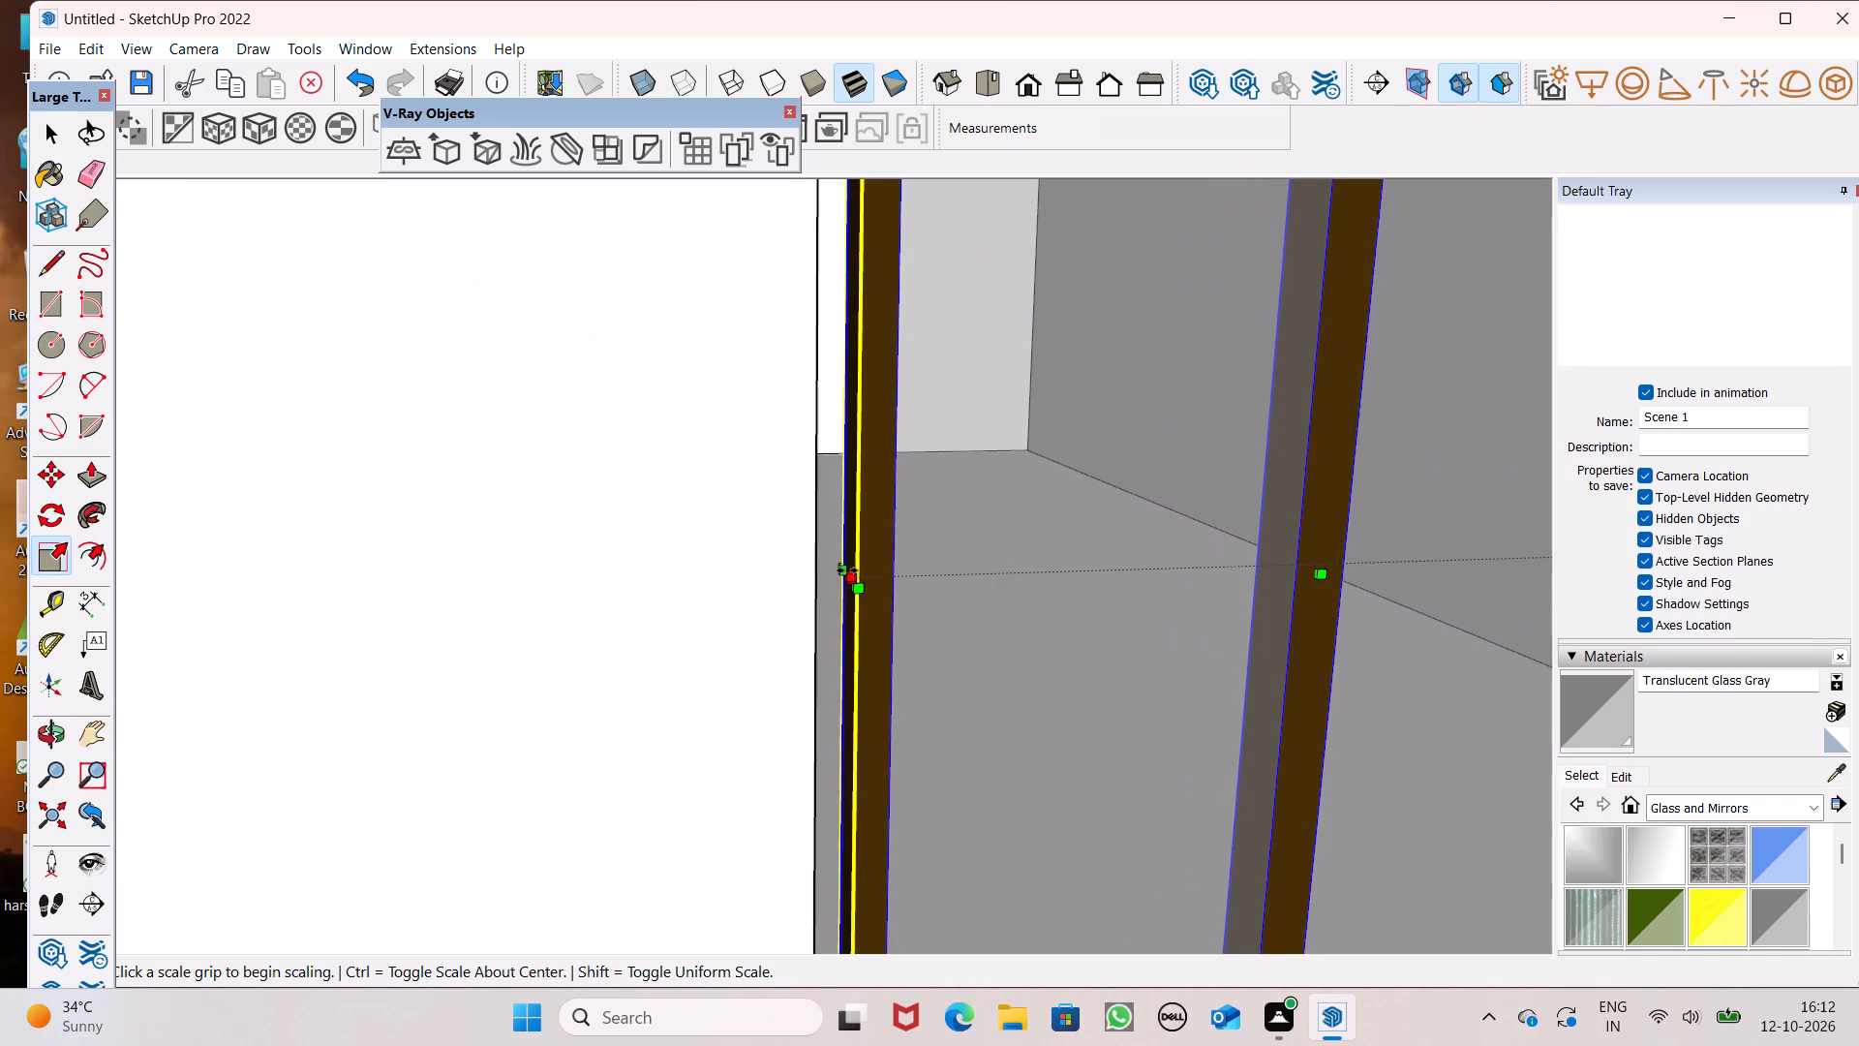
drag(847, 570, 817, 578)
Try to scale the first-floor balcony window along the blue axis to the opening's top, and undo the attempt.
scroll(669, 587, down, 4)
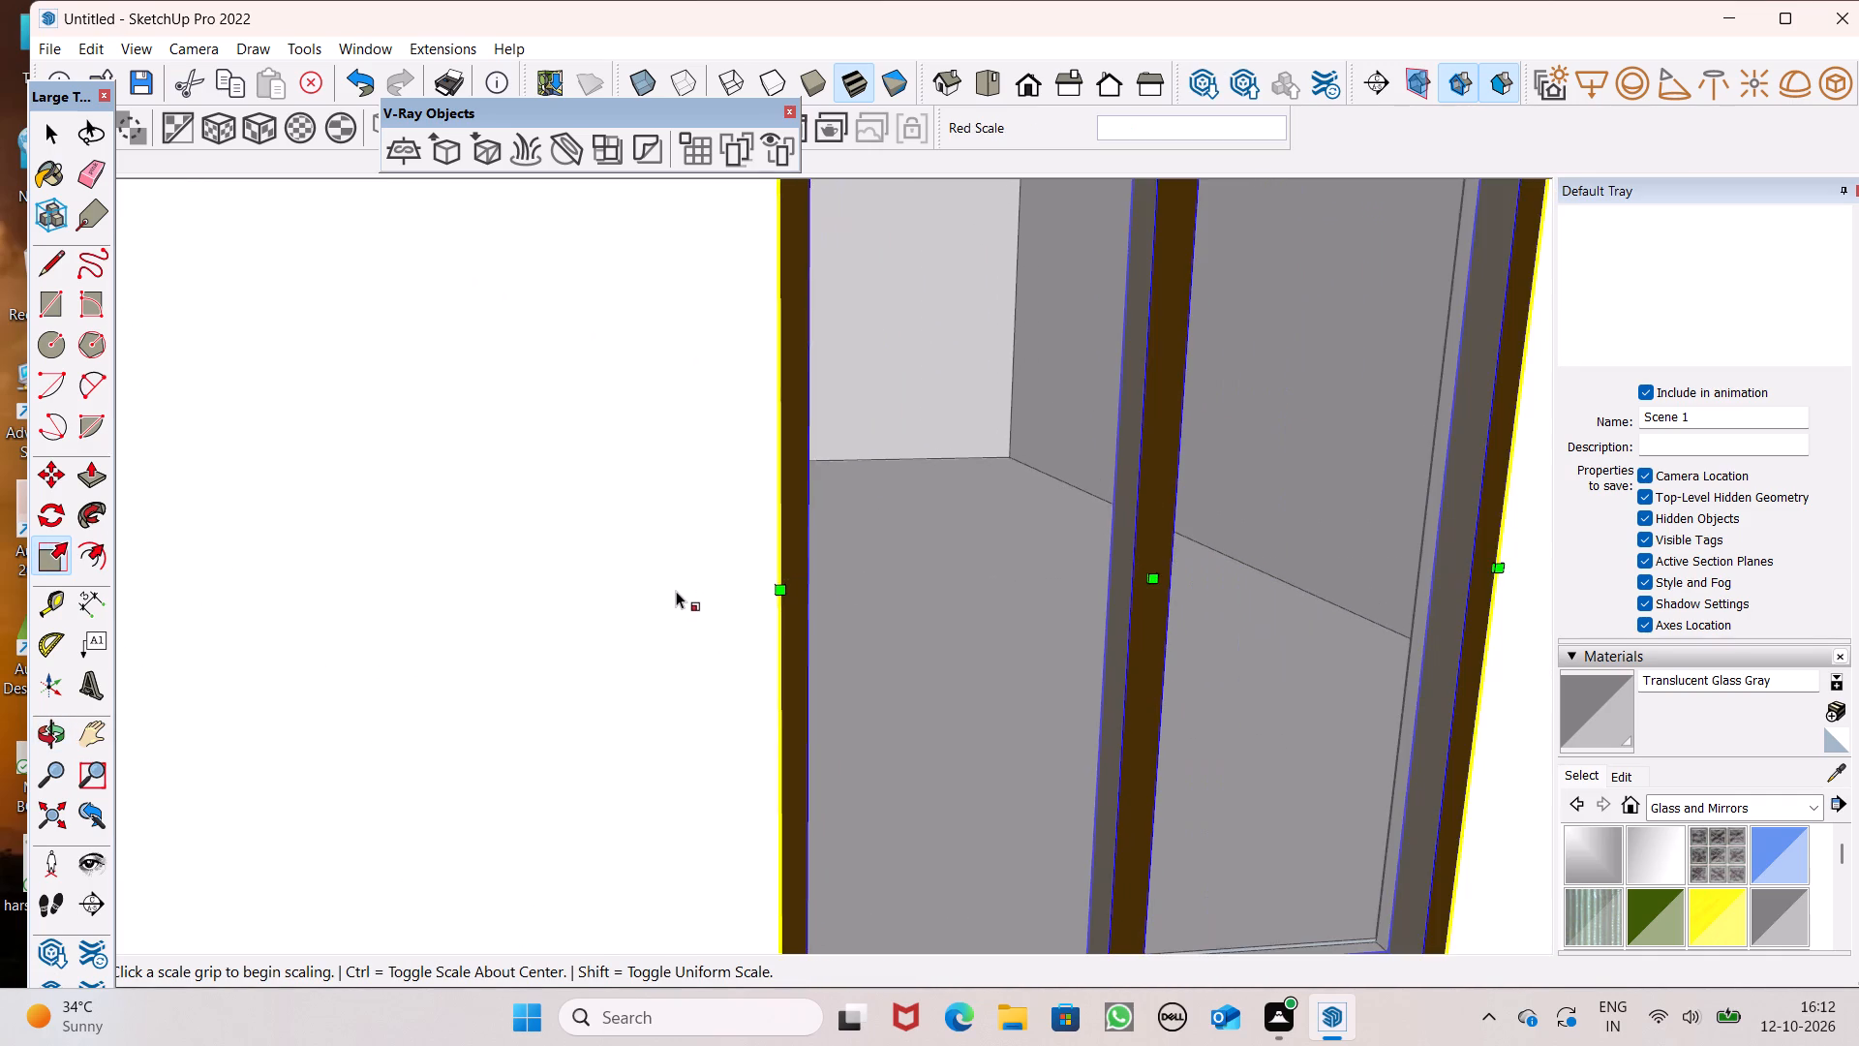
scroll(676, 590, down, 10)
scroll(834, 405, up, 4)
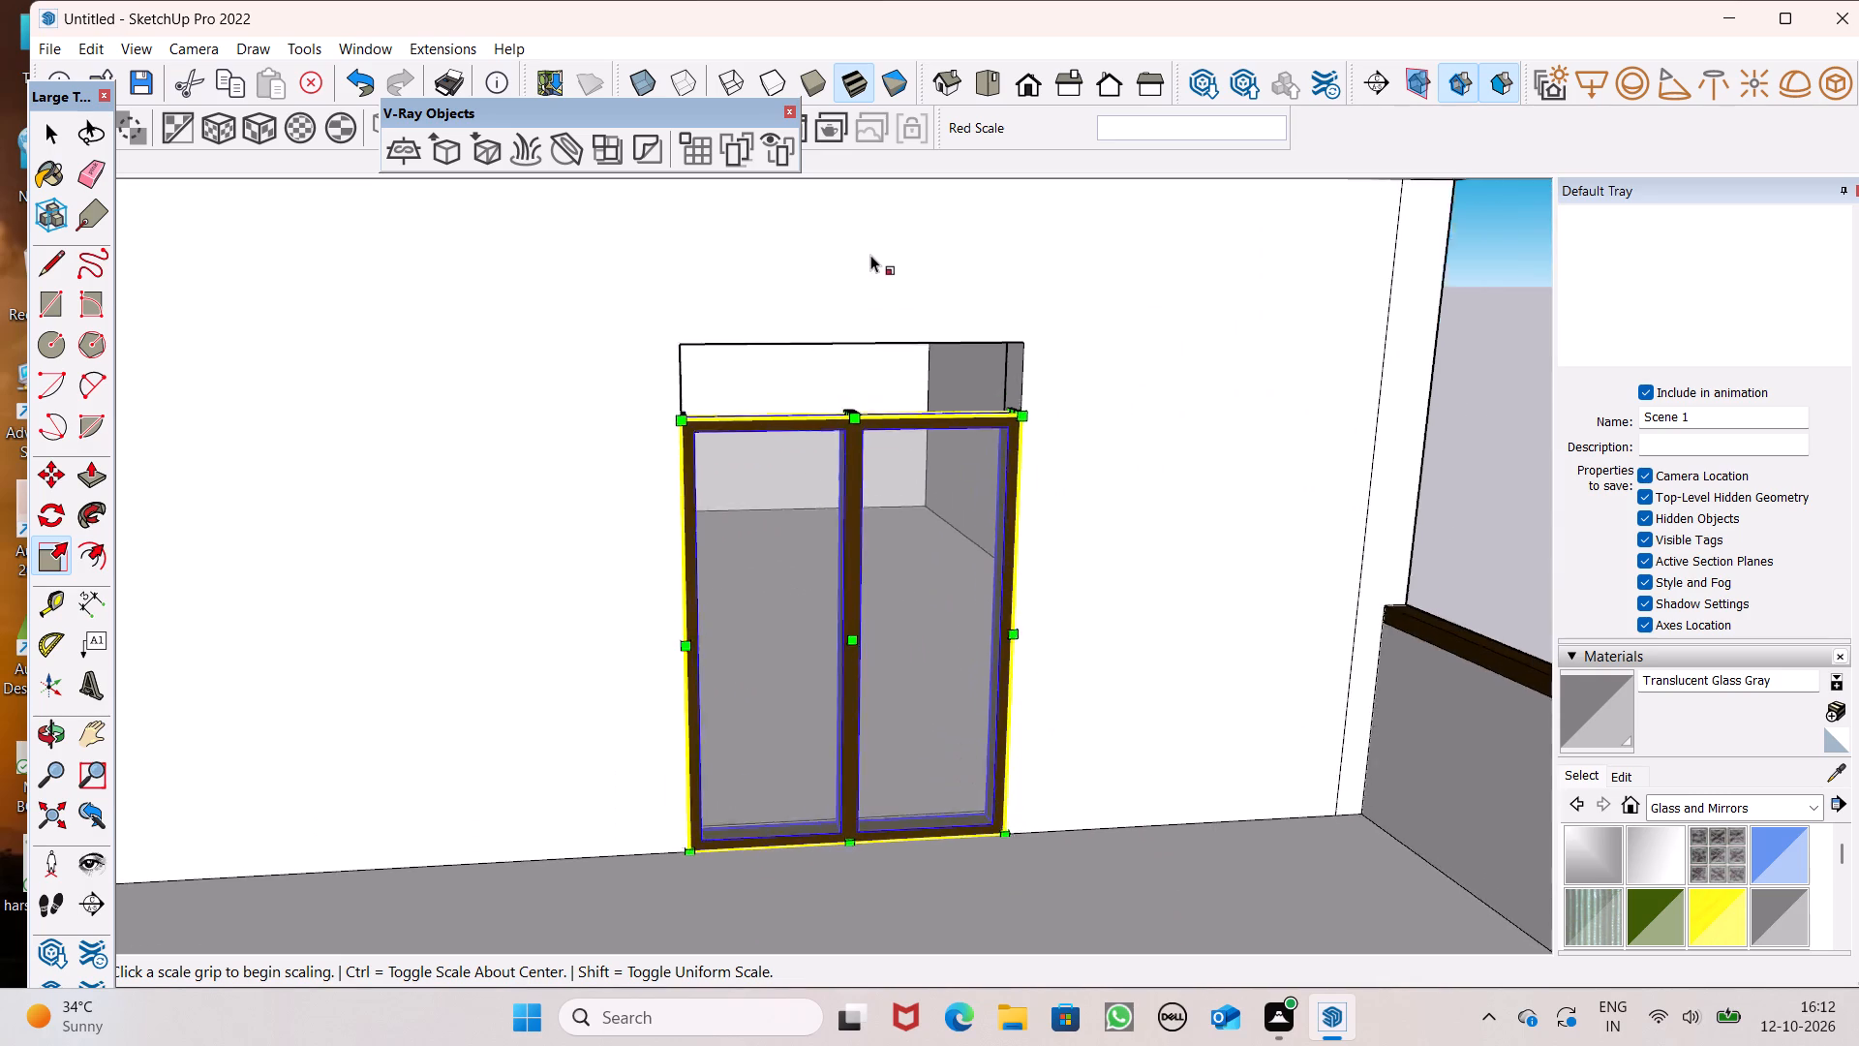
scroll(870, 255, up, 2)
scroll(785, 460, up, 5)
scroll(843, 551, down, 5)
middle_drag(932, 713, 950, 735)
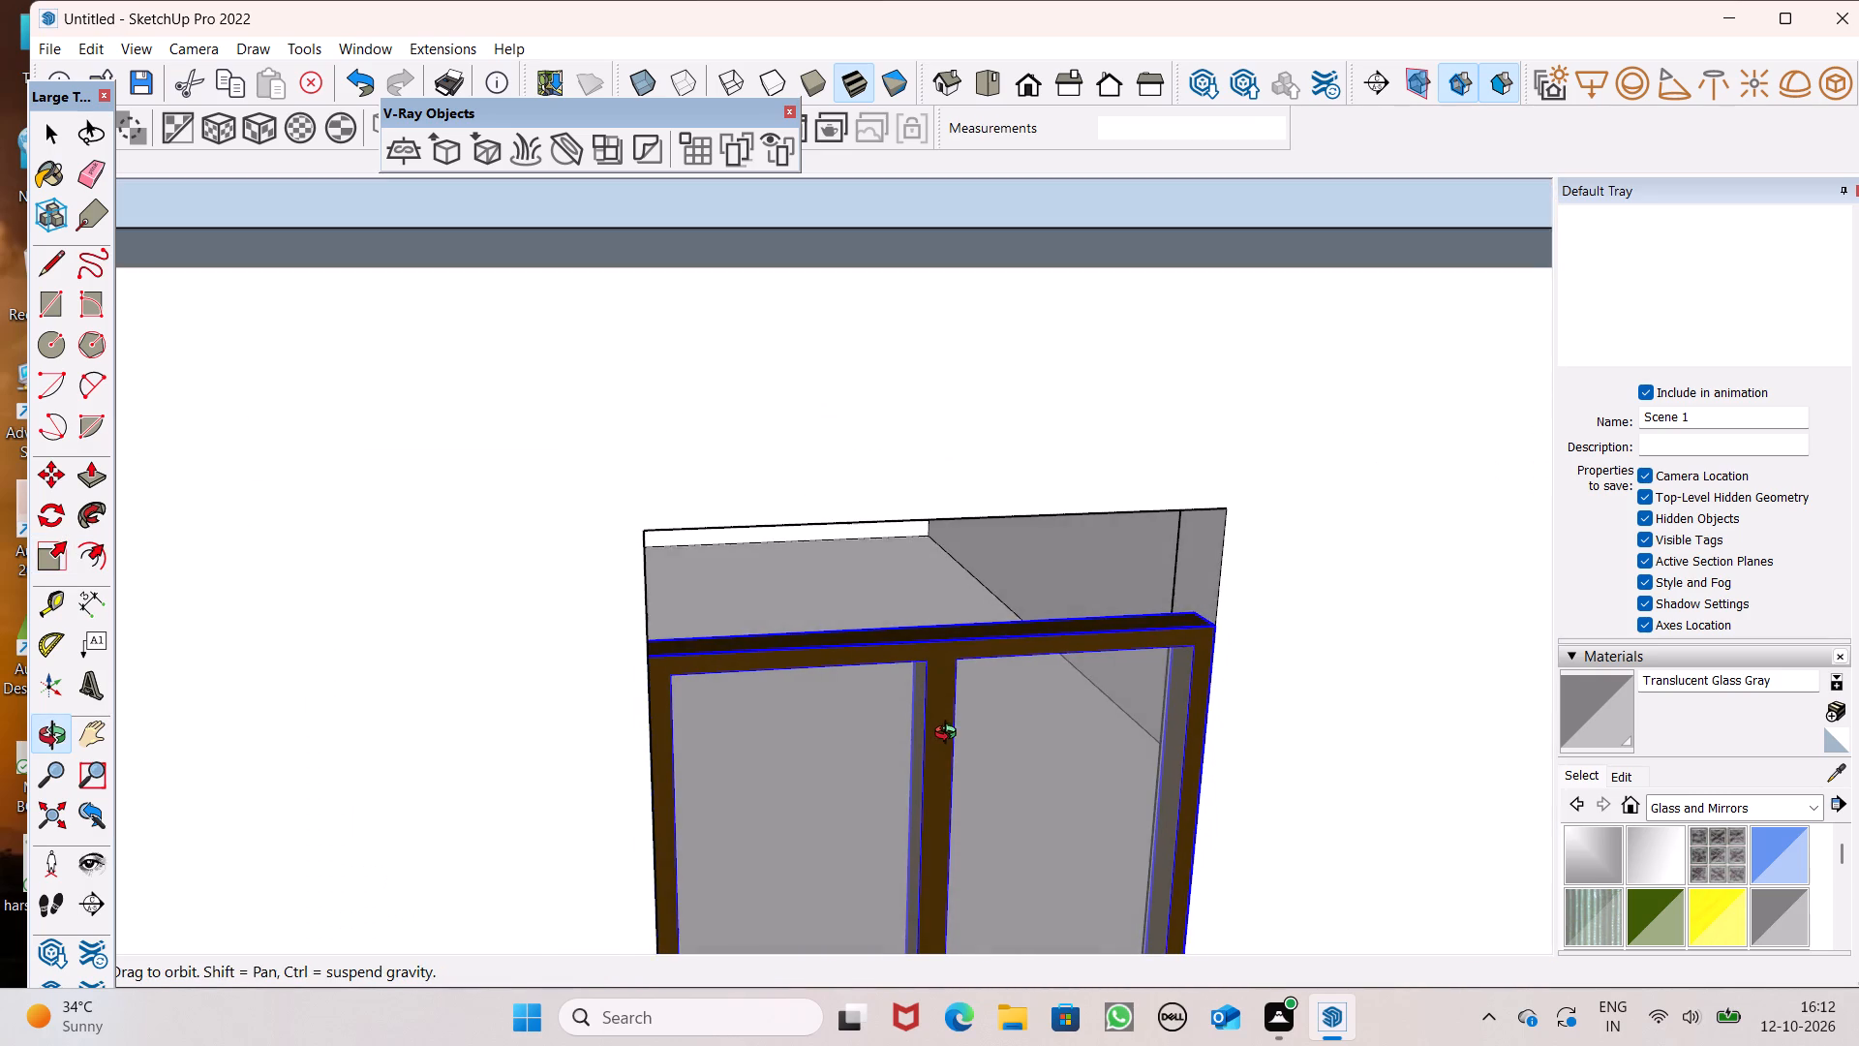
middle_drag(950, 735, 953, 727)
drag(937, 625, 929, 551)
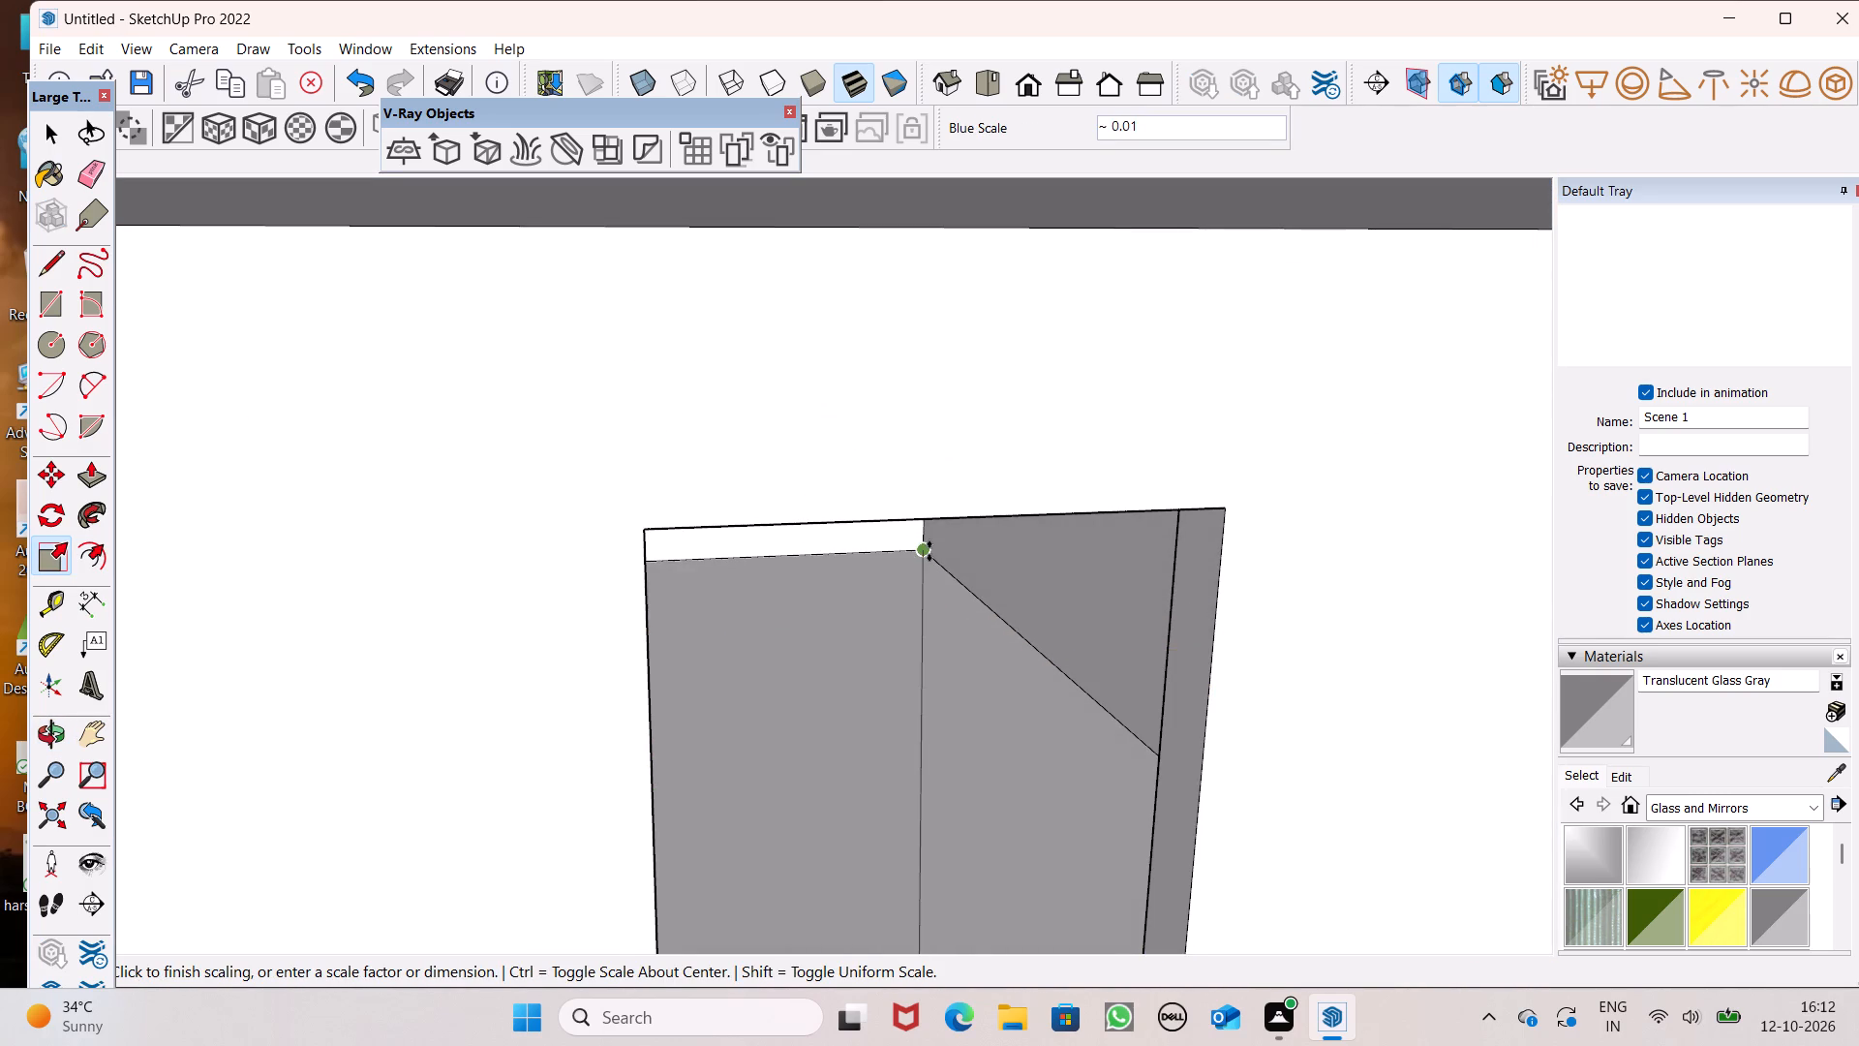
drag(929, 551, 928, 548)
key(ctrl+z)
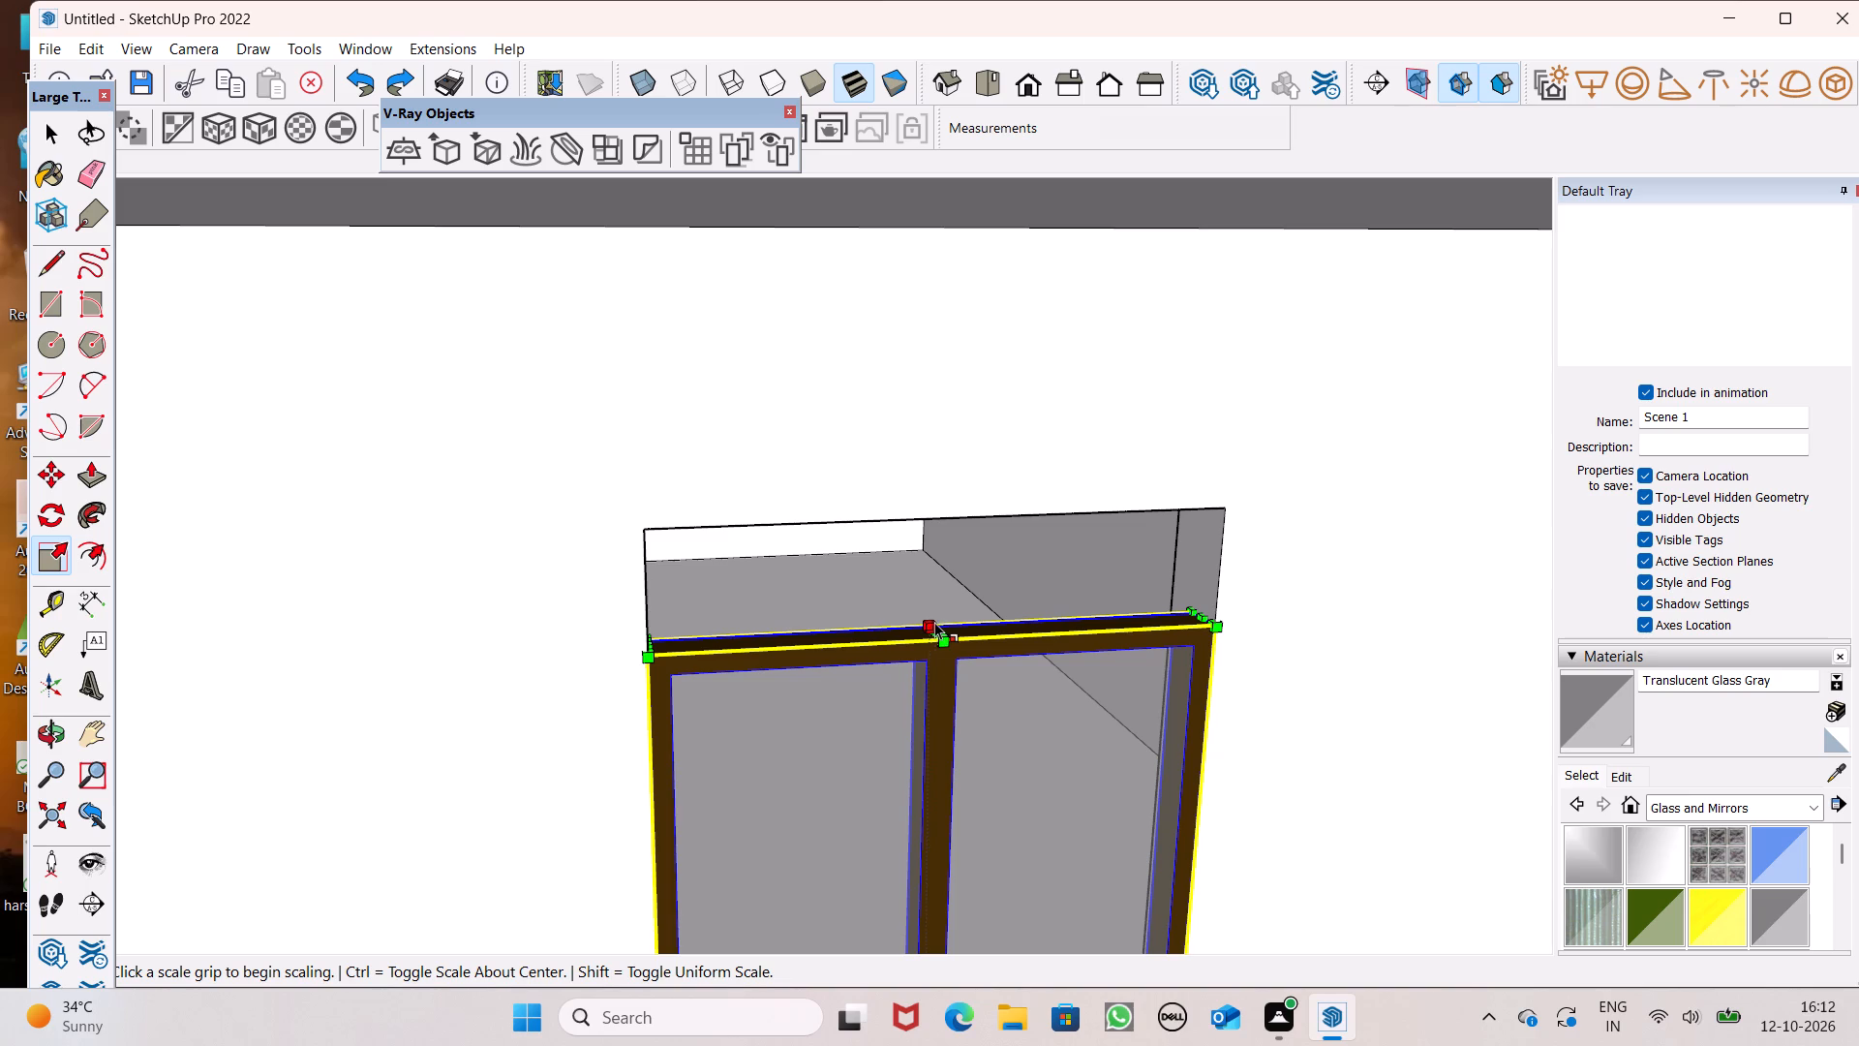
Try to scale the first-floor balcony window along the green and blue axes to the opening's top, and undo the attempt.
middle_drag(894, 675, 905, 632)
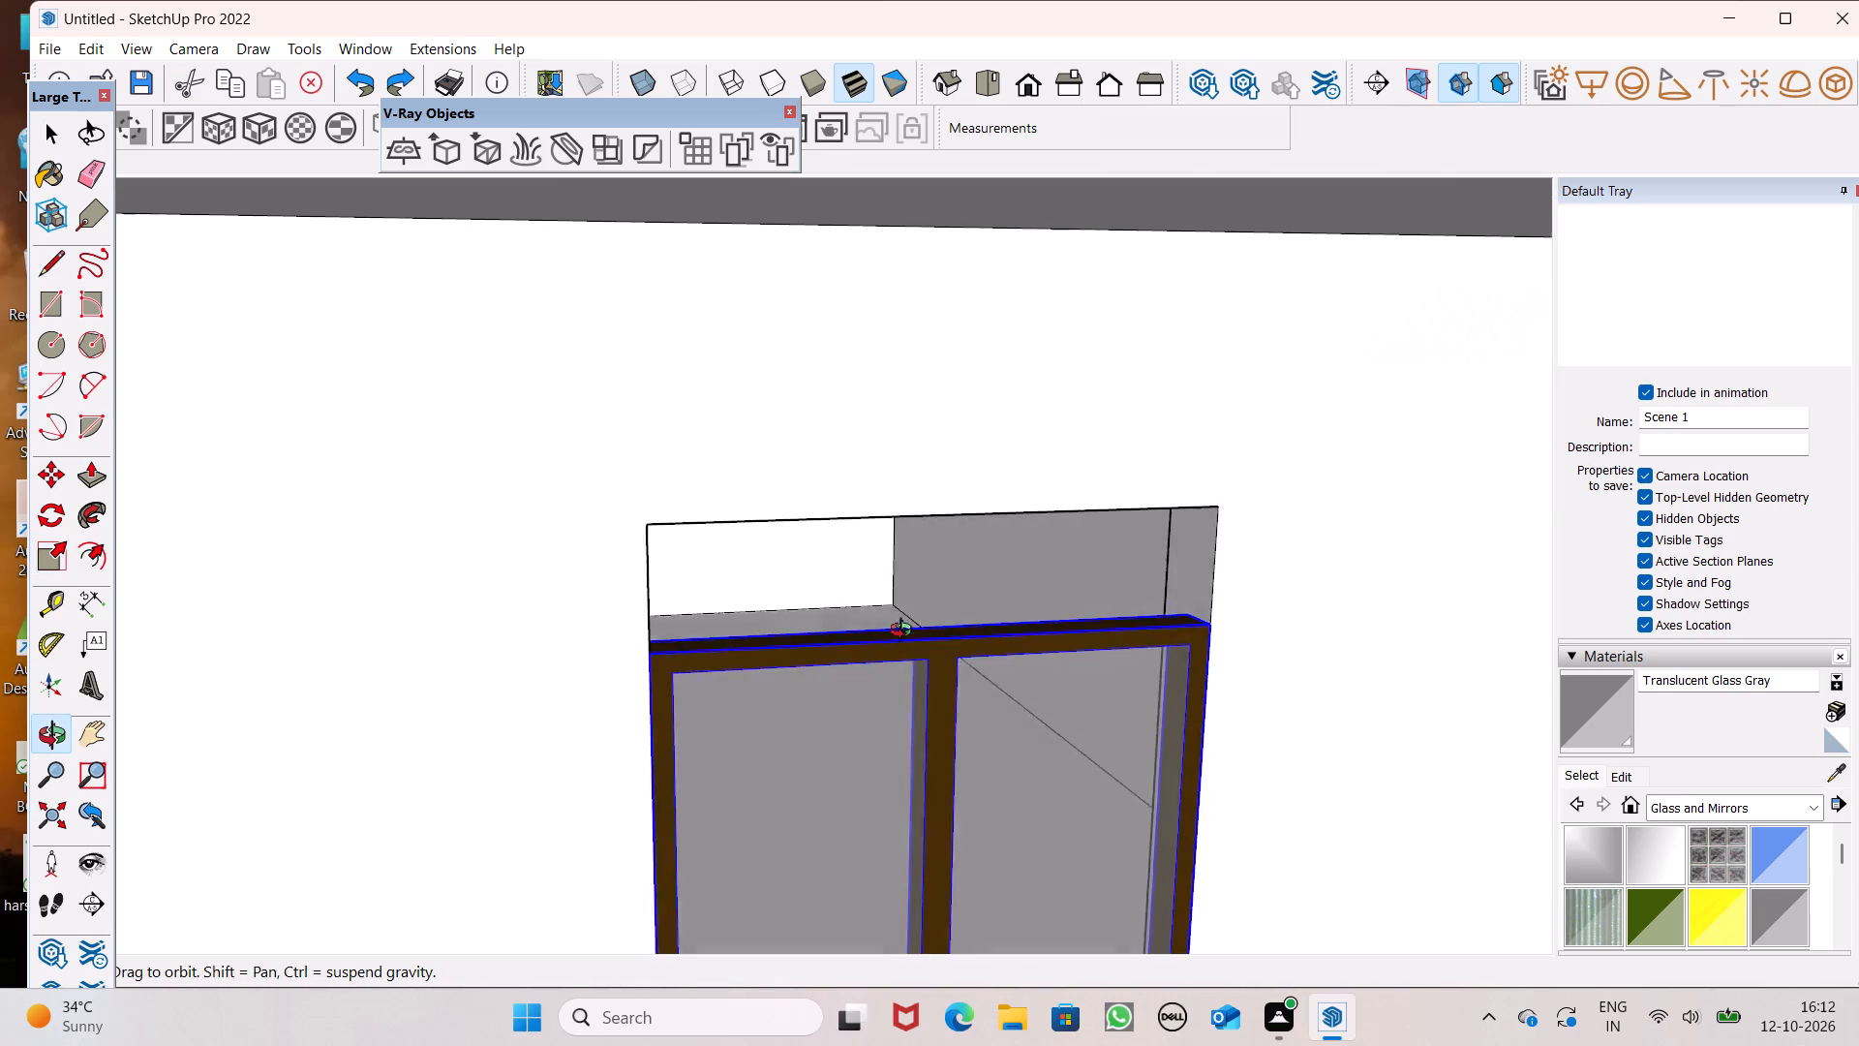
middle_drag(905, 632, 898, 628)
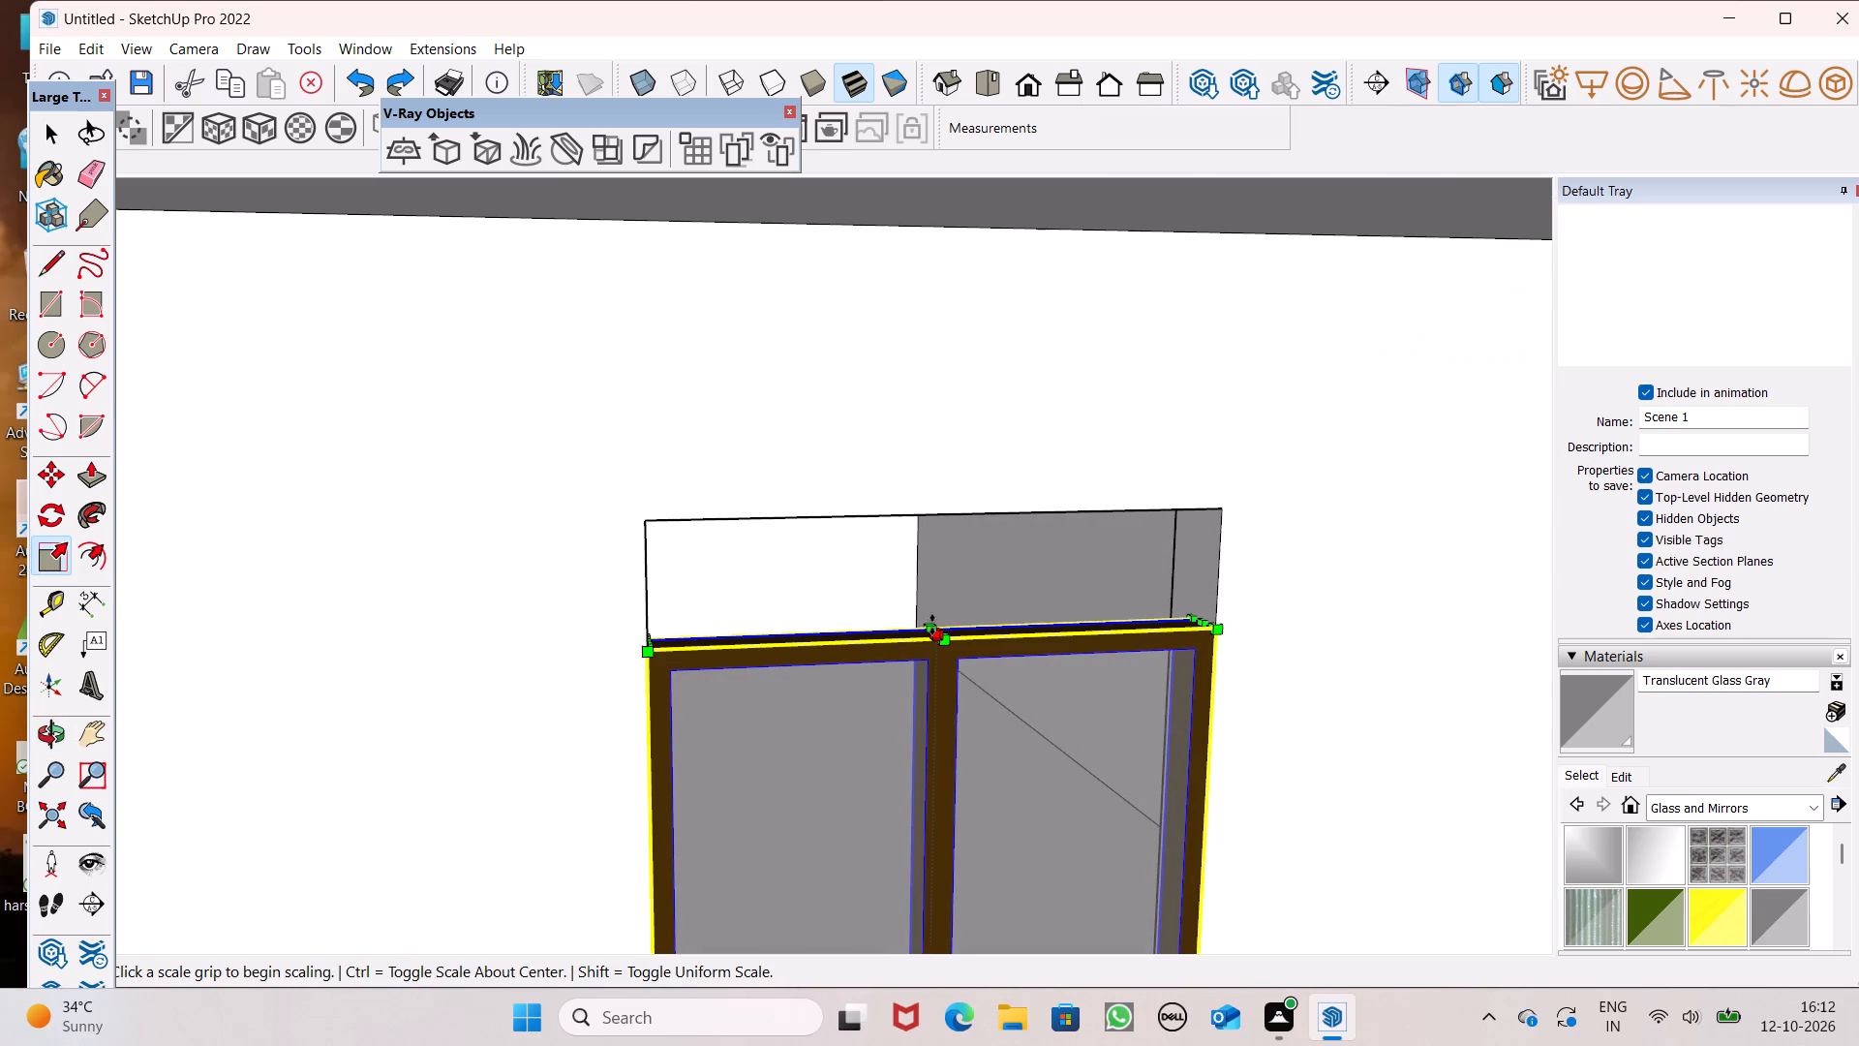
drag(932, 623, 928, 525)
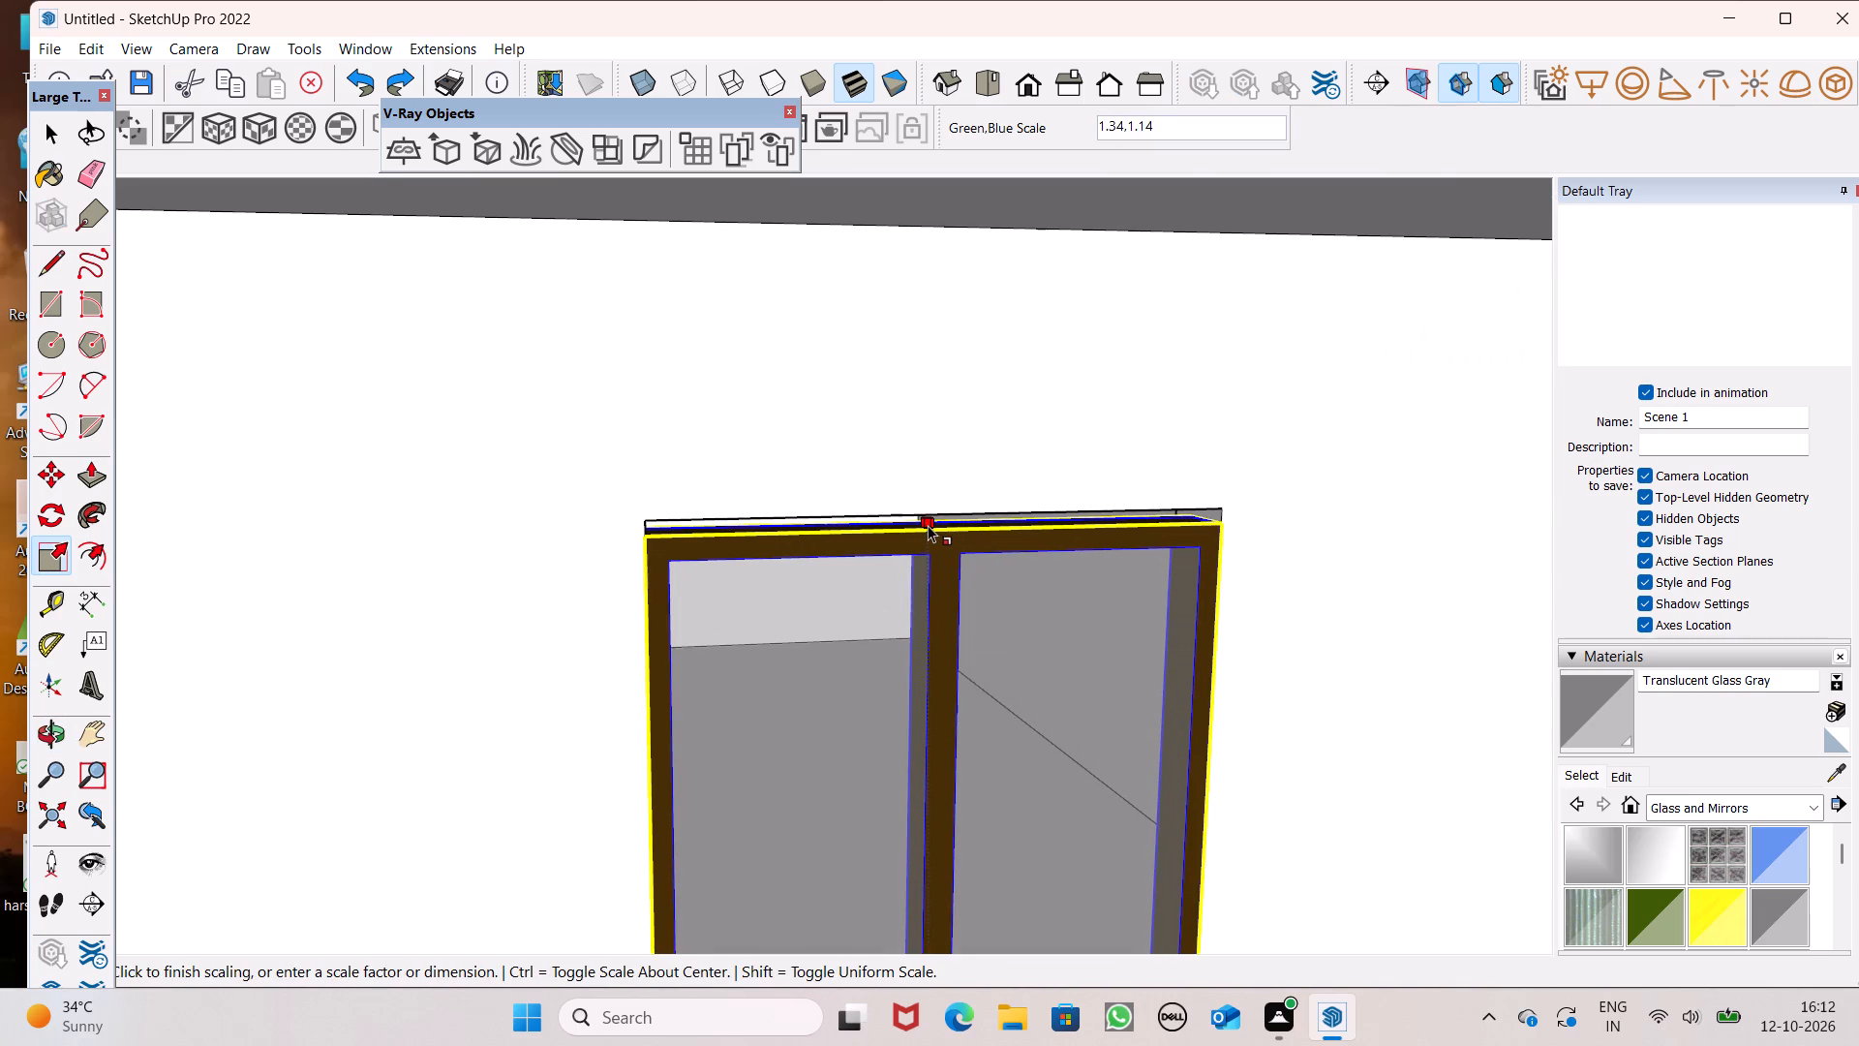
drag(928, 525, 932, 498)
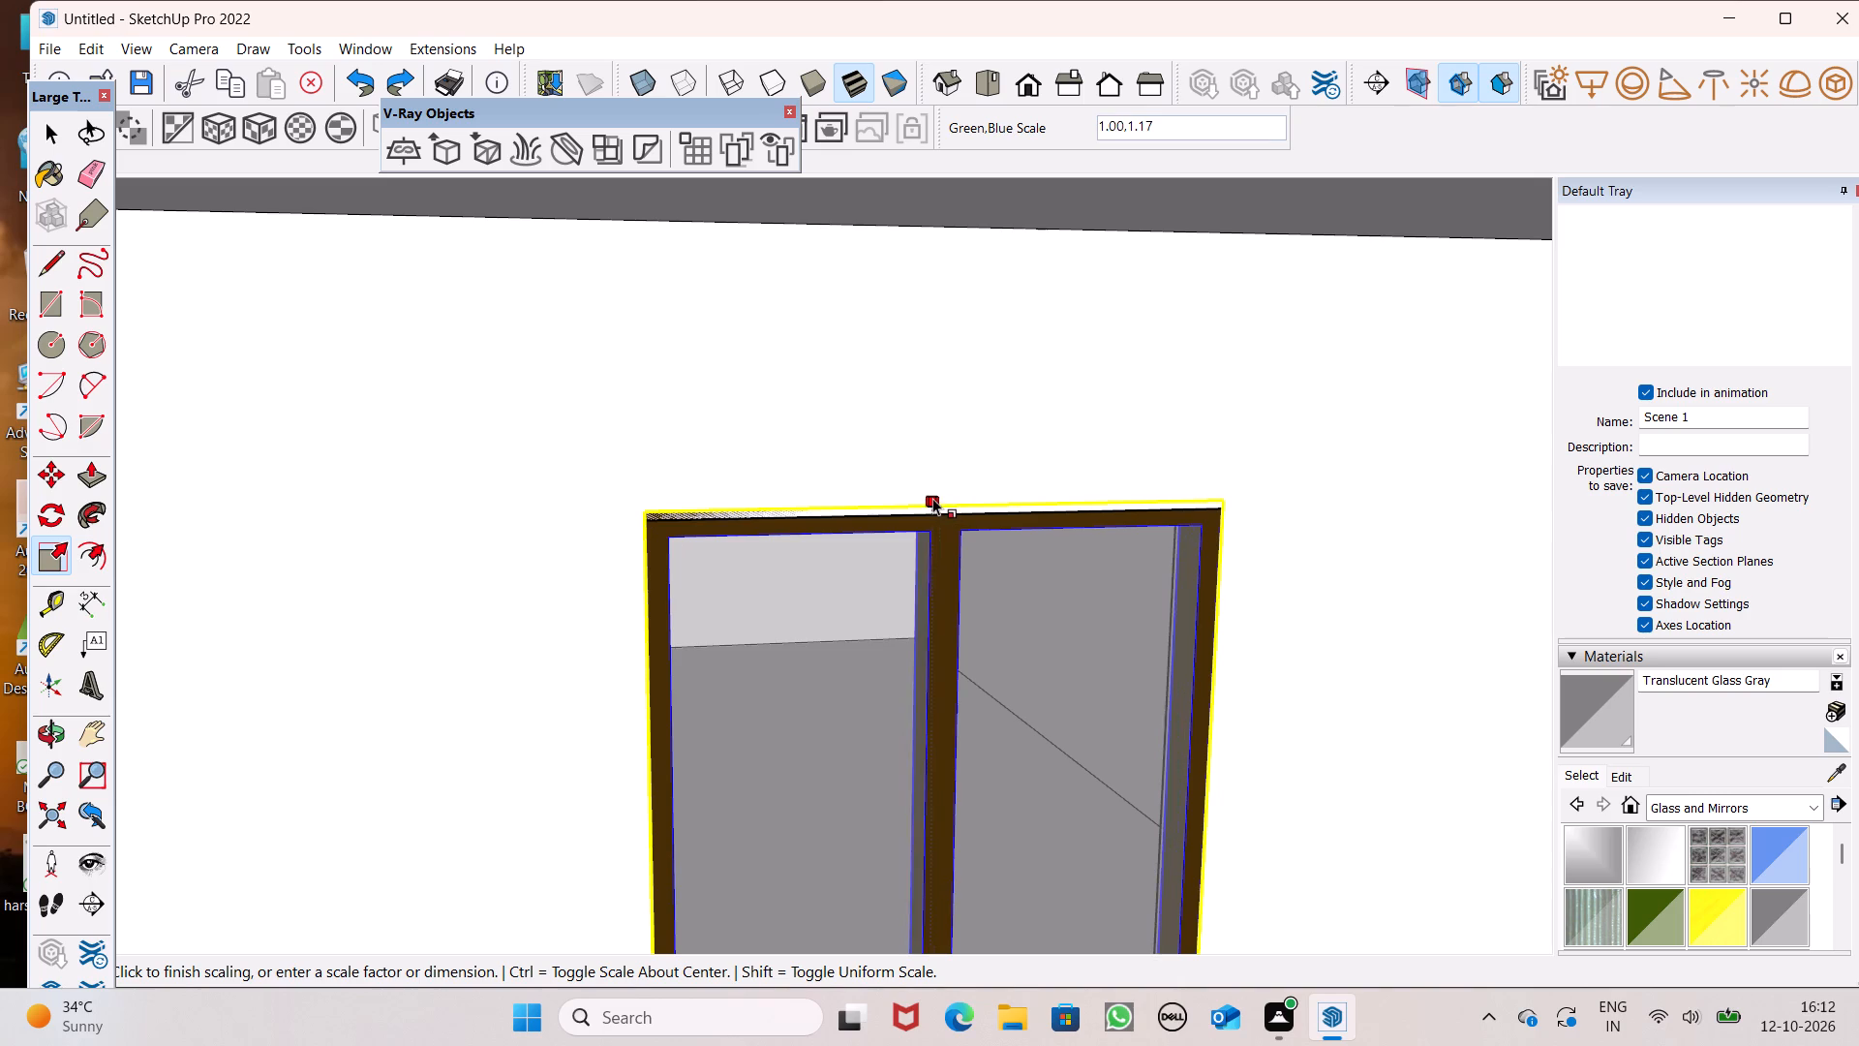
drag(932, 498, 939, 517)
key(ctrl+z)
Scale the first-floor balcony window along the blue axis until its top edge meets the top of the opening.
middle_drag(981, 694, 1002, 770)
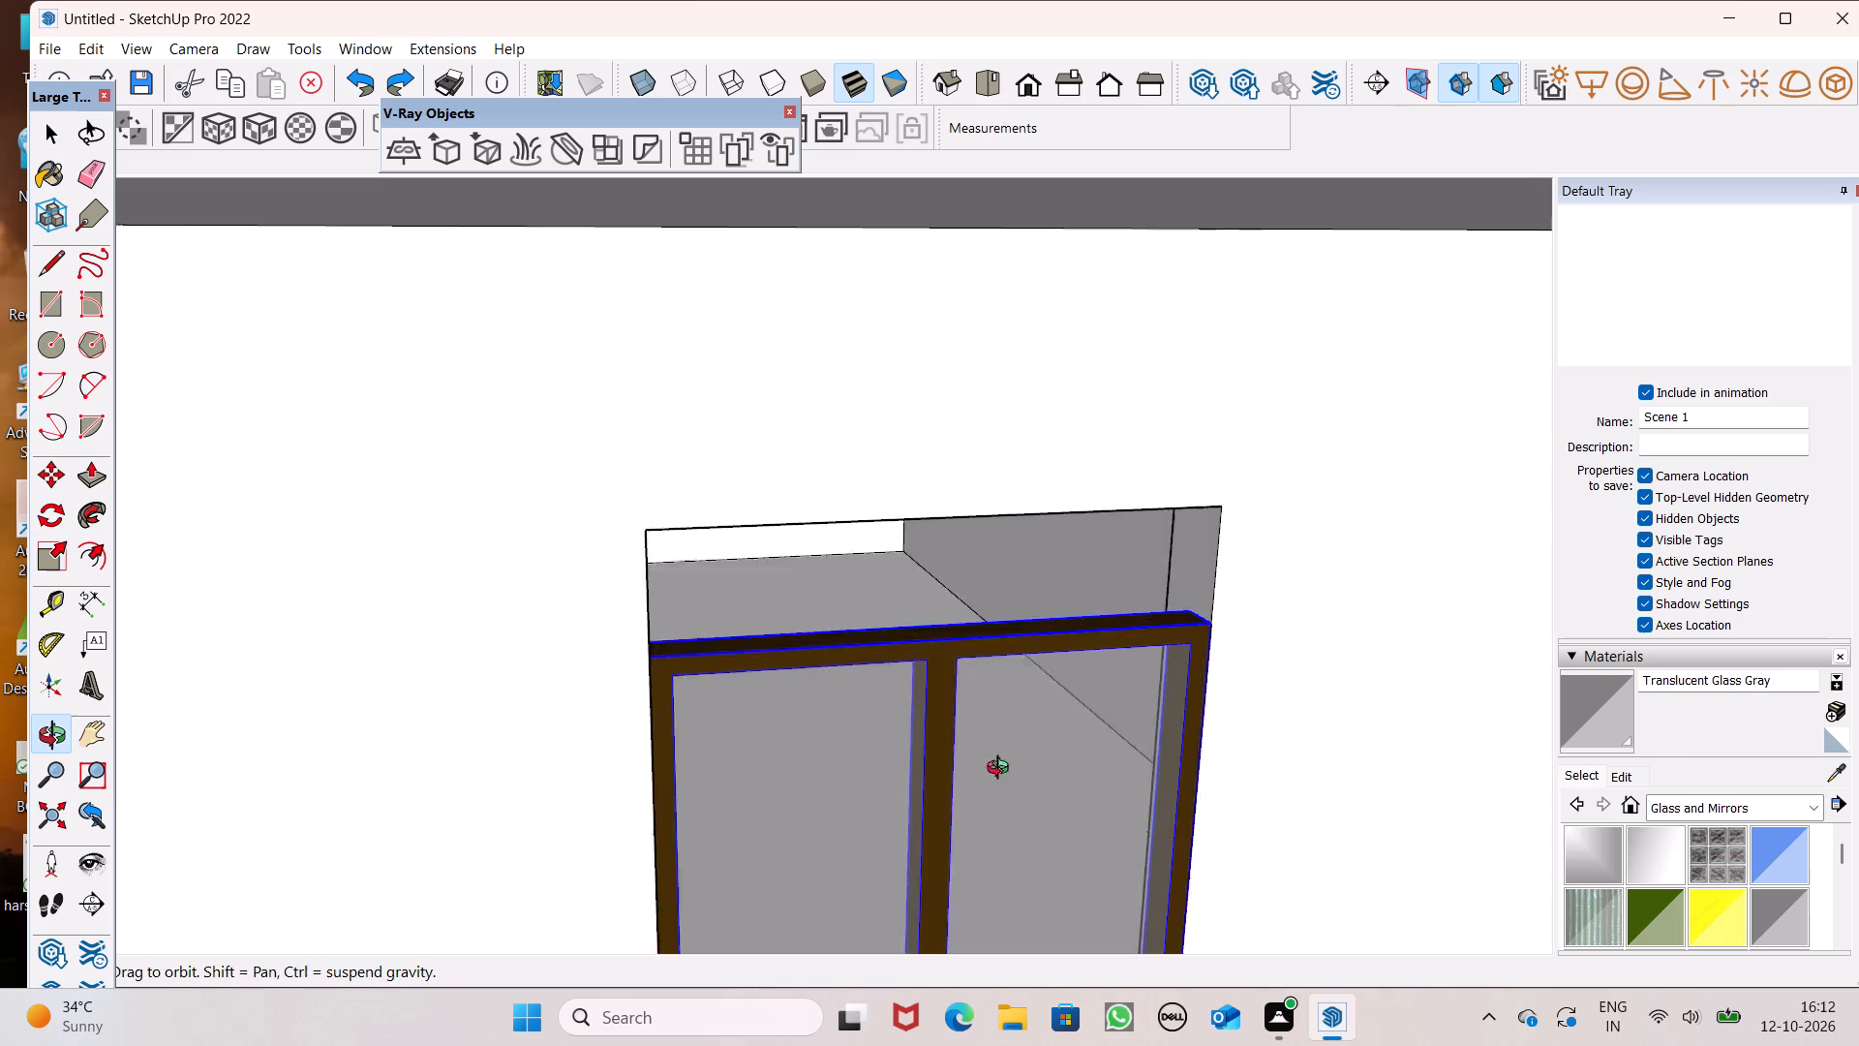
middle_drag(1002, 770, 1139, 720)
scroll(979, 617, up, 3)
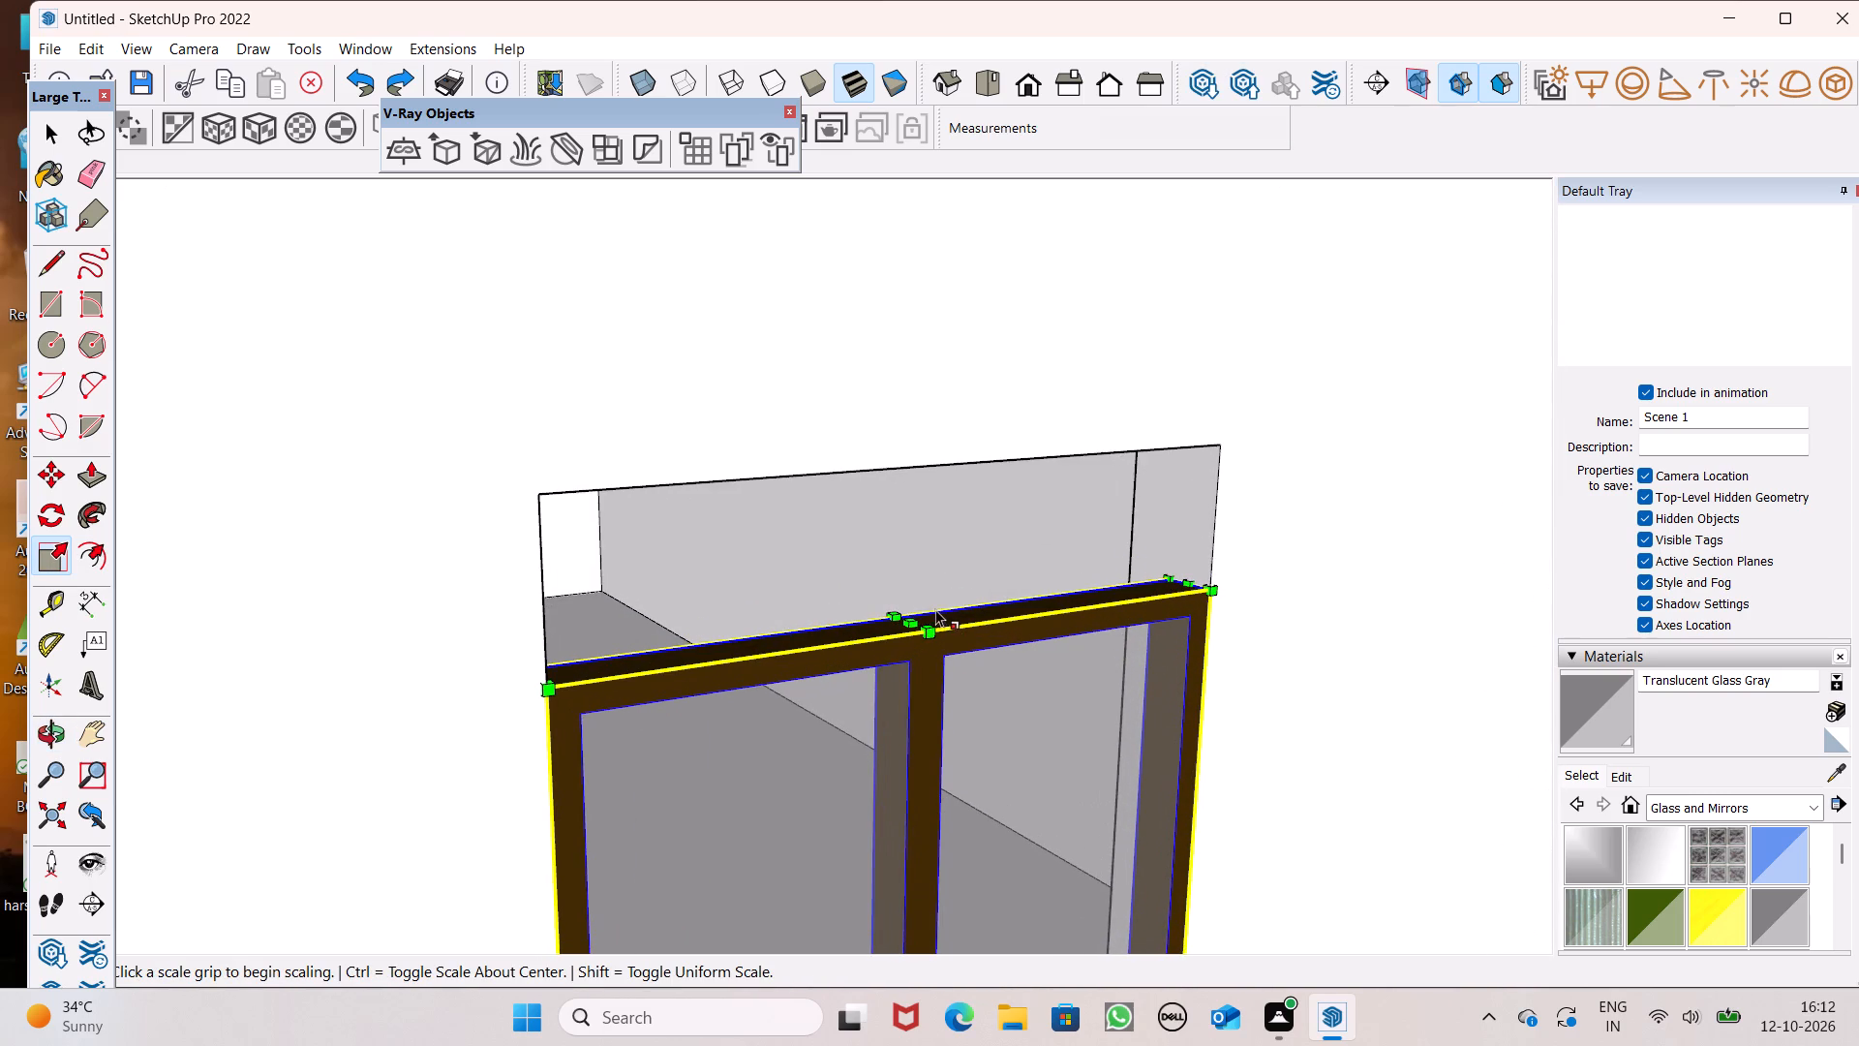
drag(911, 621, 956, 477)
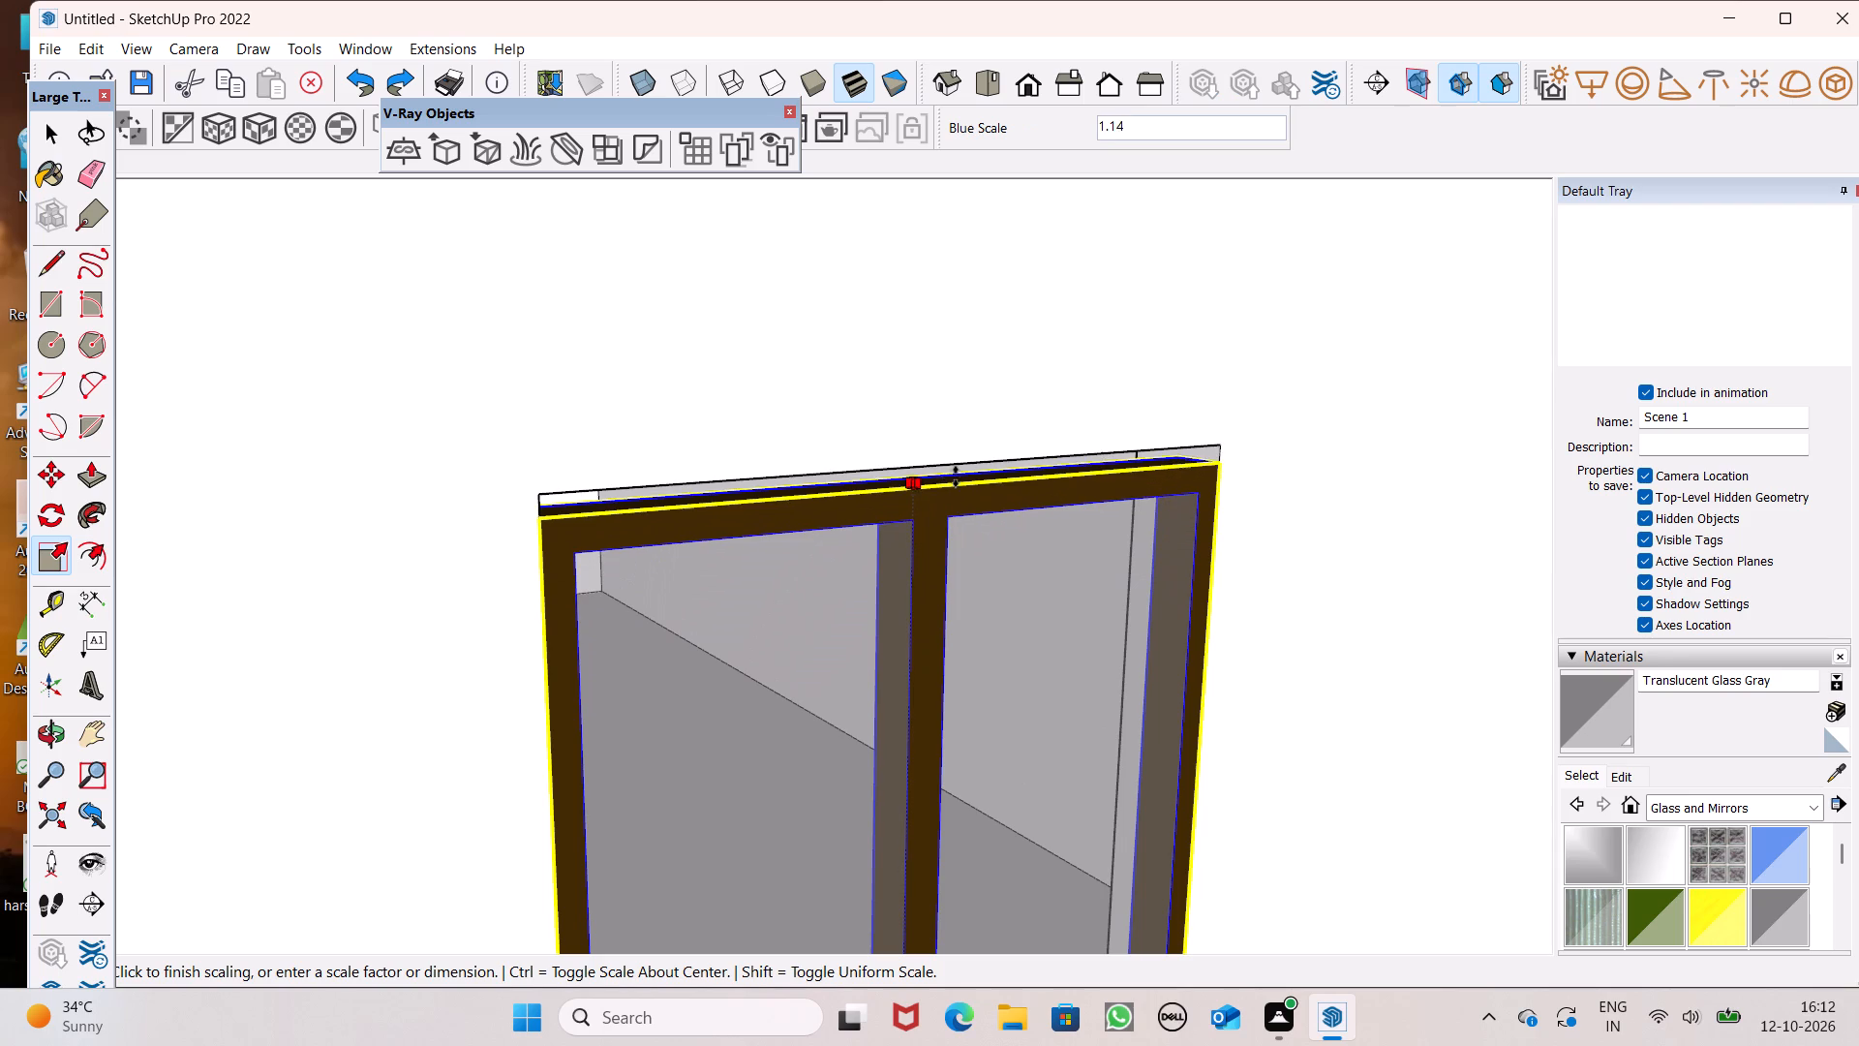
drag(956, 477, 960, 470)
key(space)
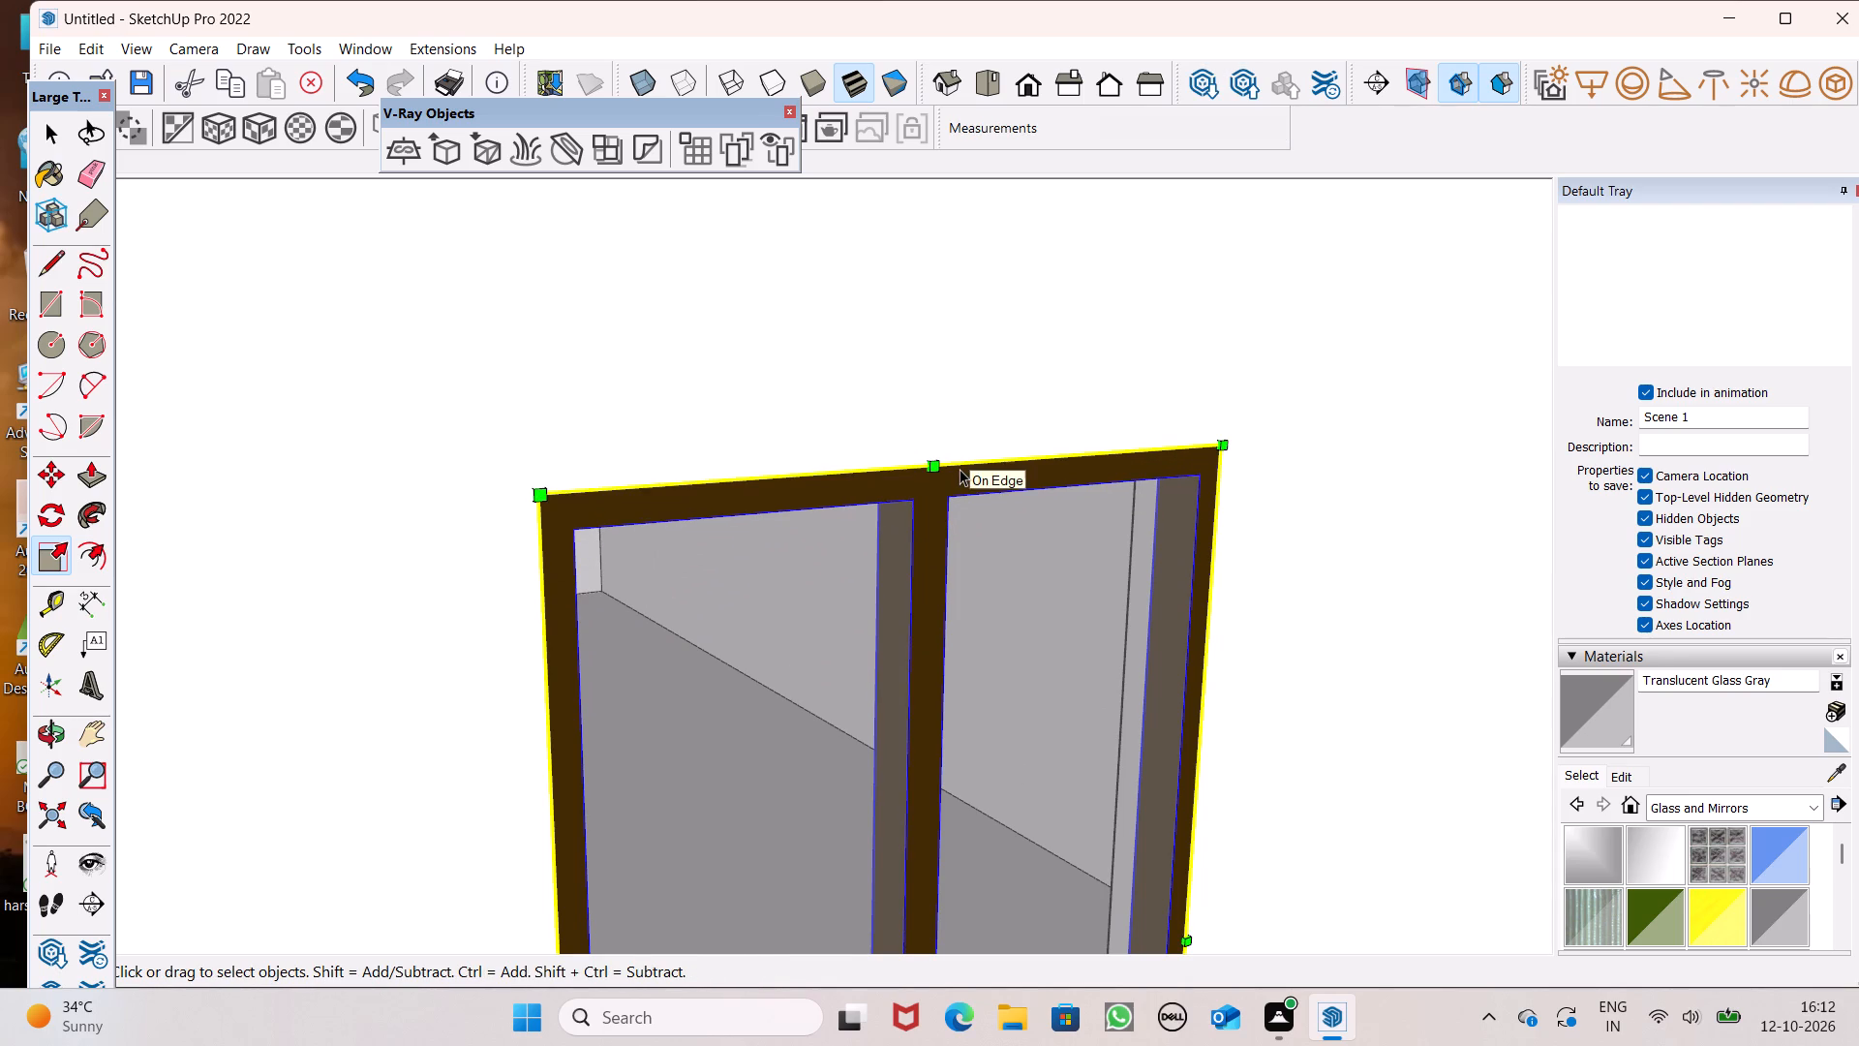
key(space)
Examine the whole facade from the front and from above, checking the balcony door openings, and deselect the window.
scroll(977, 501, down, 10)
scroll(1137, 381, down, 4)
middle_drag(1127, 474, 894, 524)
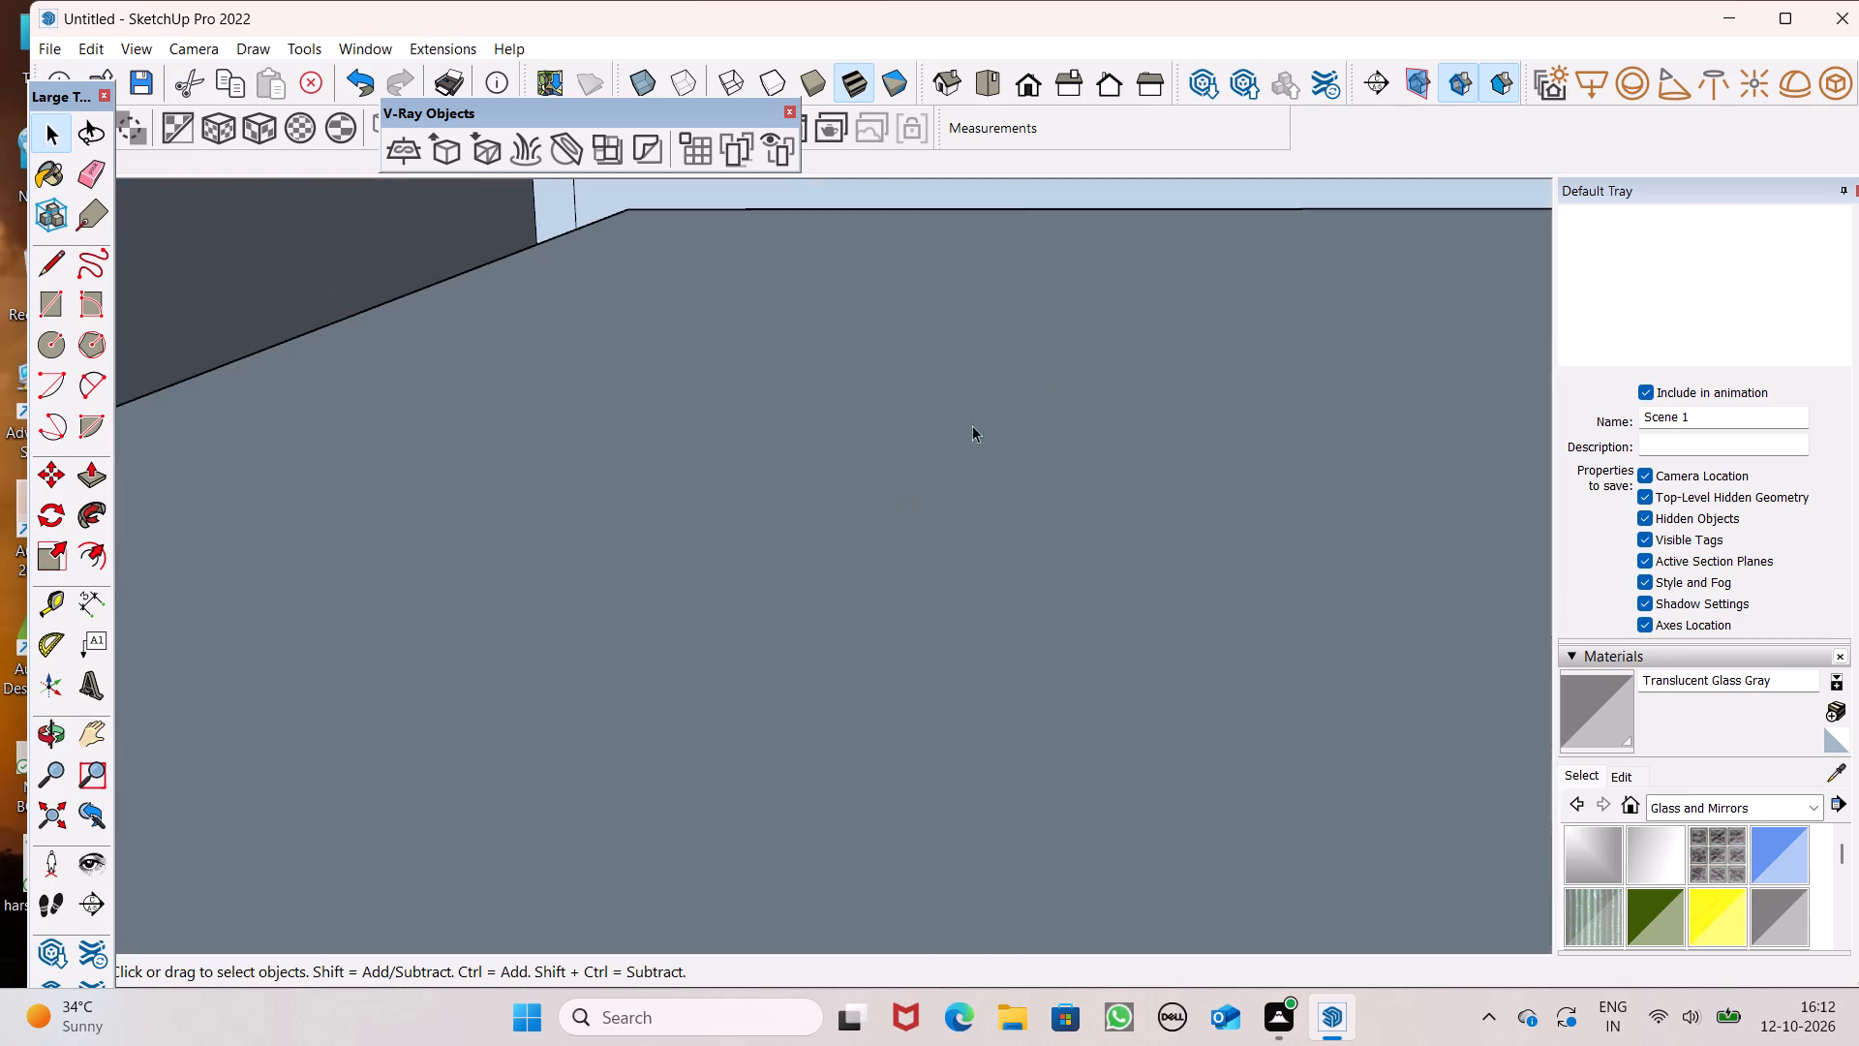
click(1046, 85)
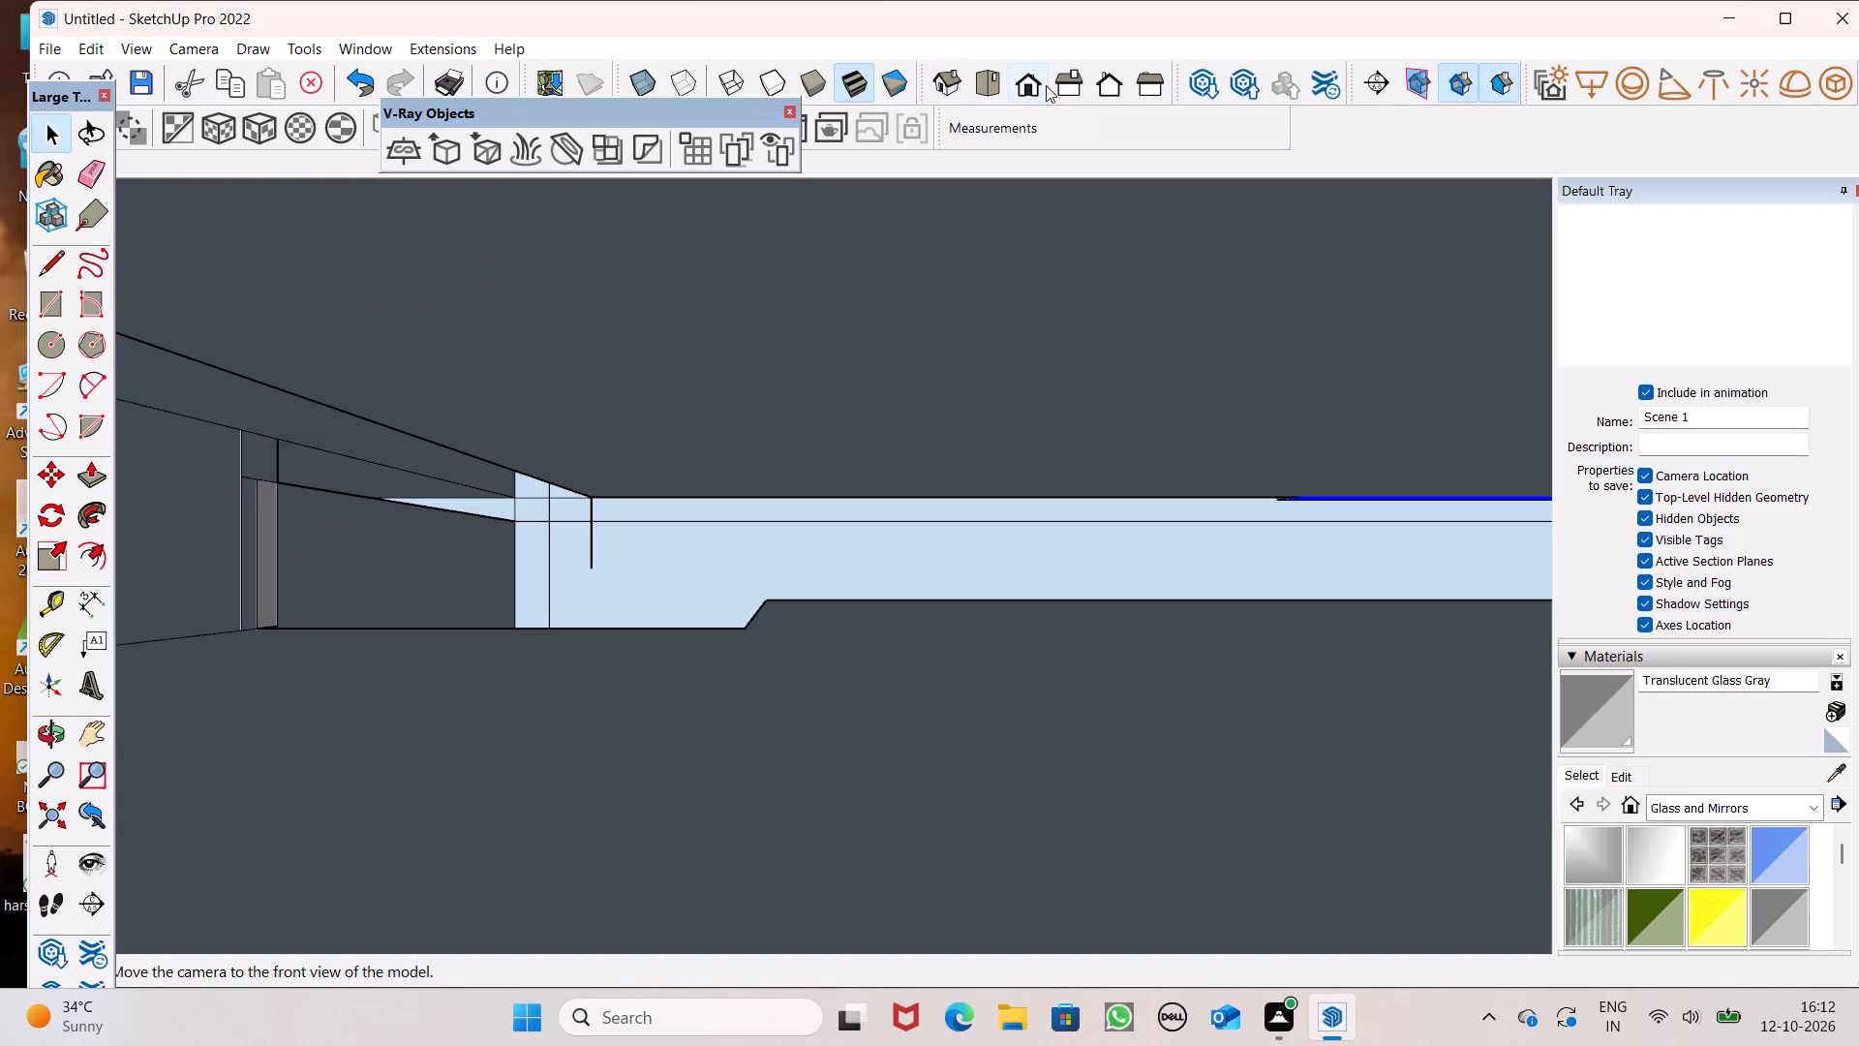
scroll(1036, 131, down, 5)
scroll(1069, 584, down, 11)
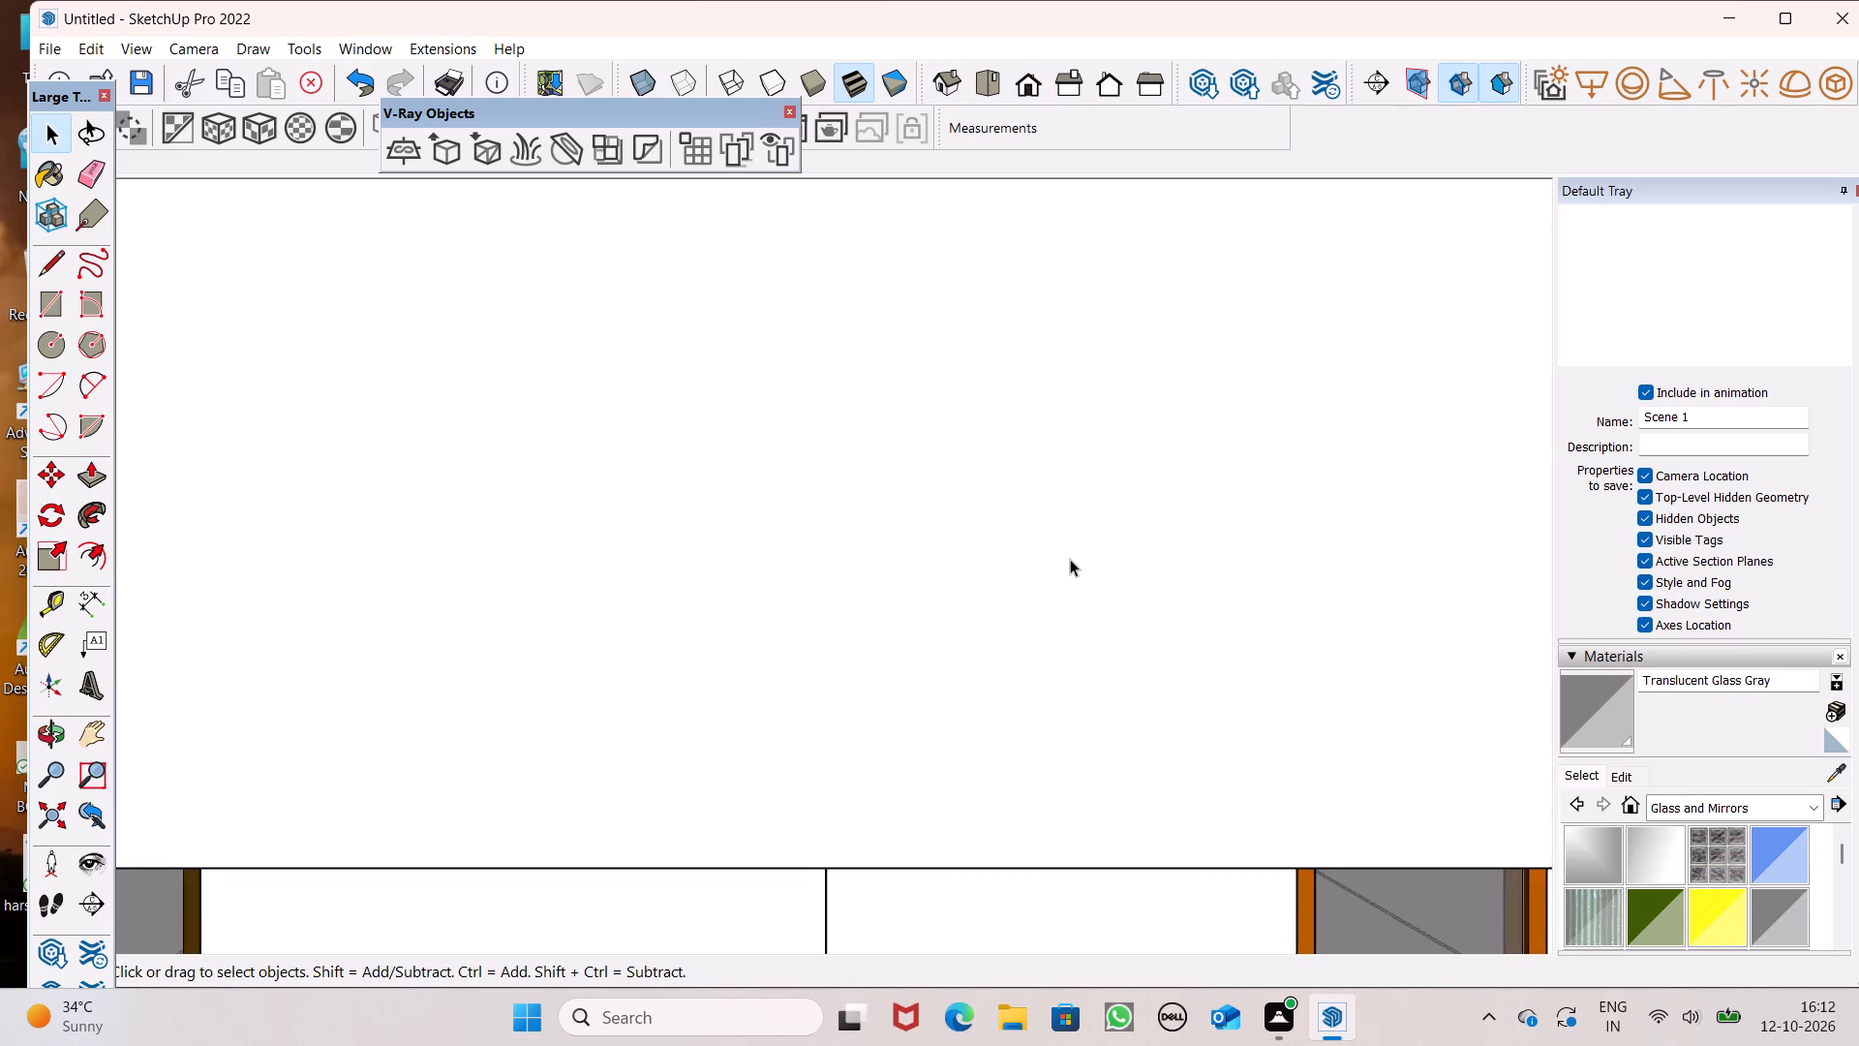
scroll(1070, 559, down, 20)
scroll(1032, 522, down, 6)
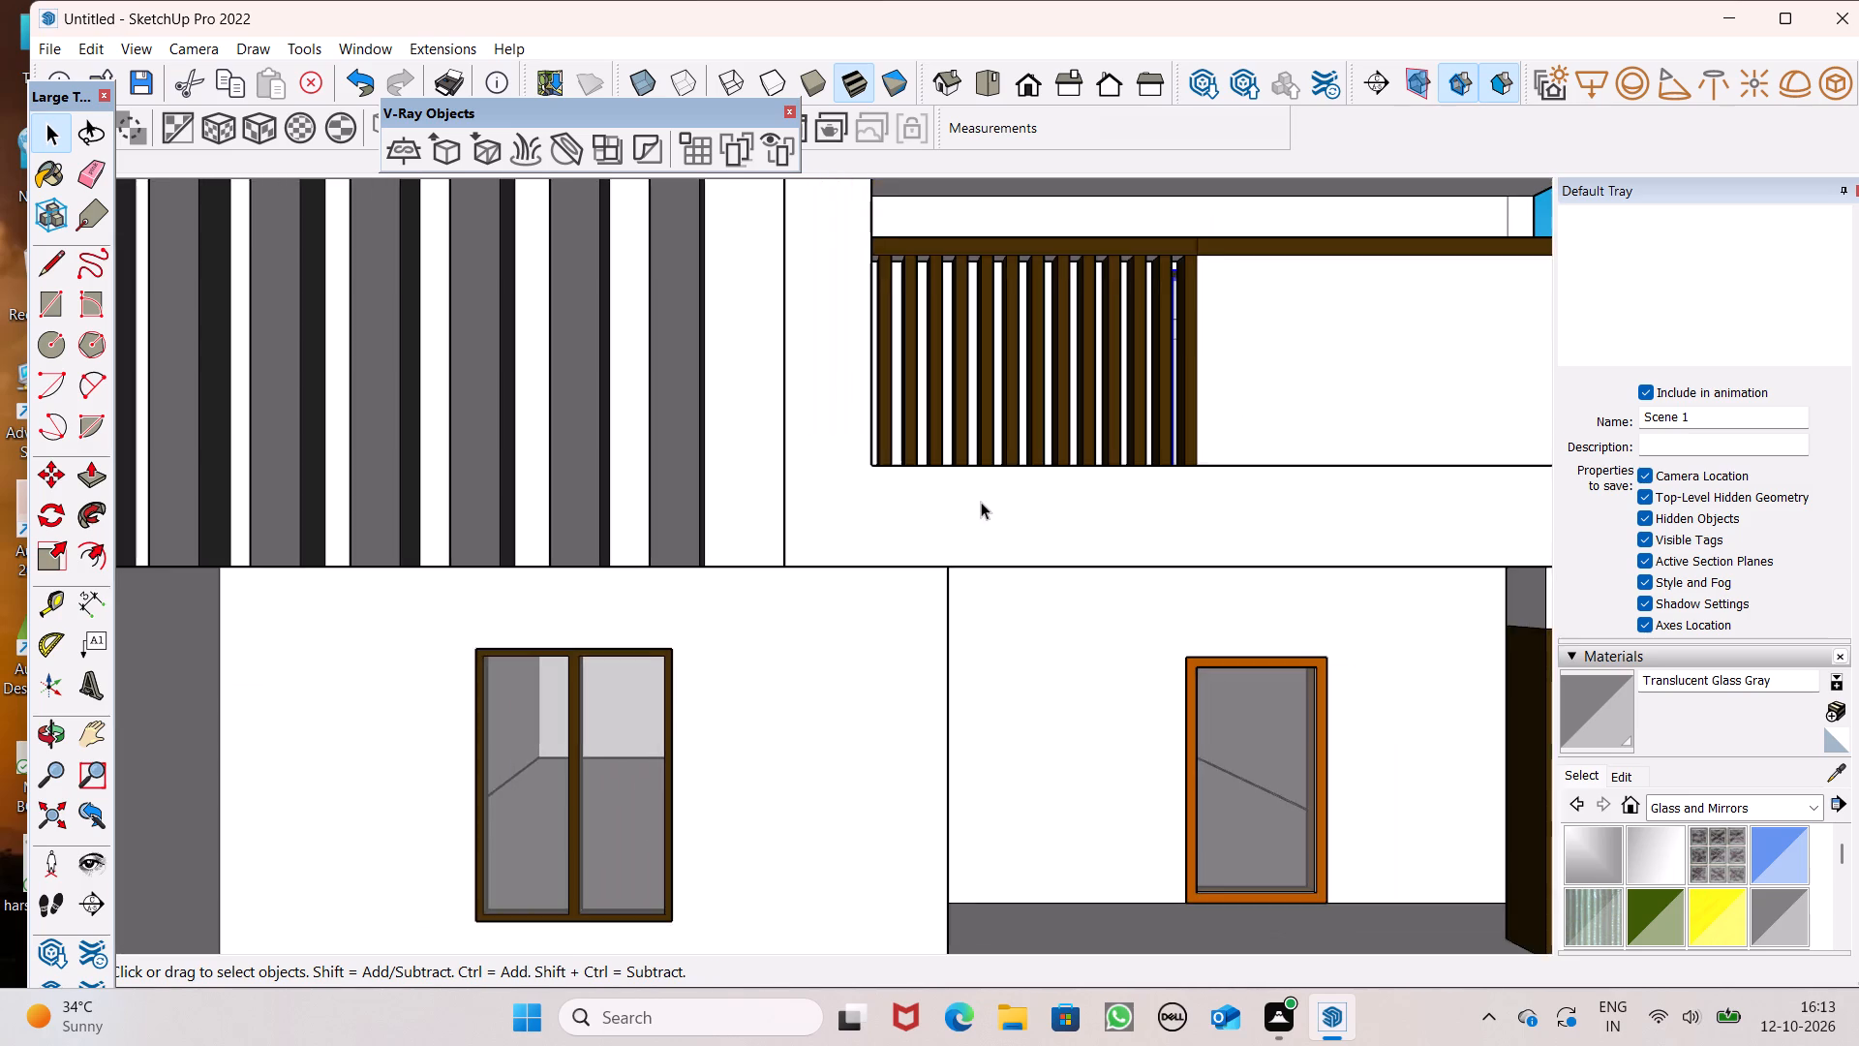
scroll(981, 501, down, 17)
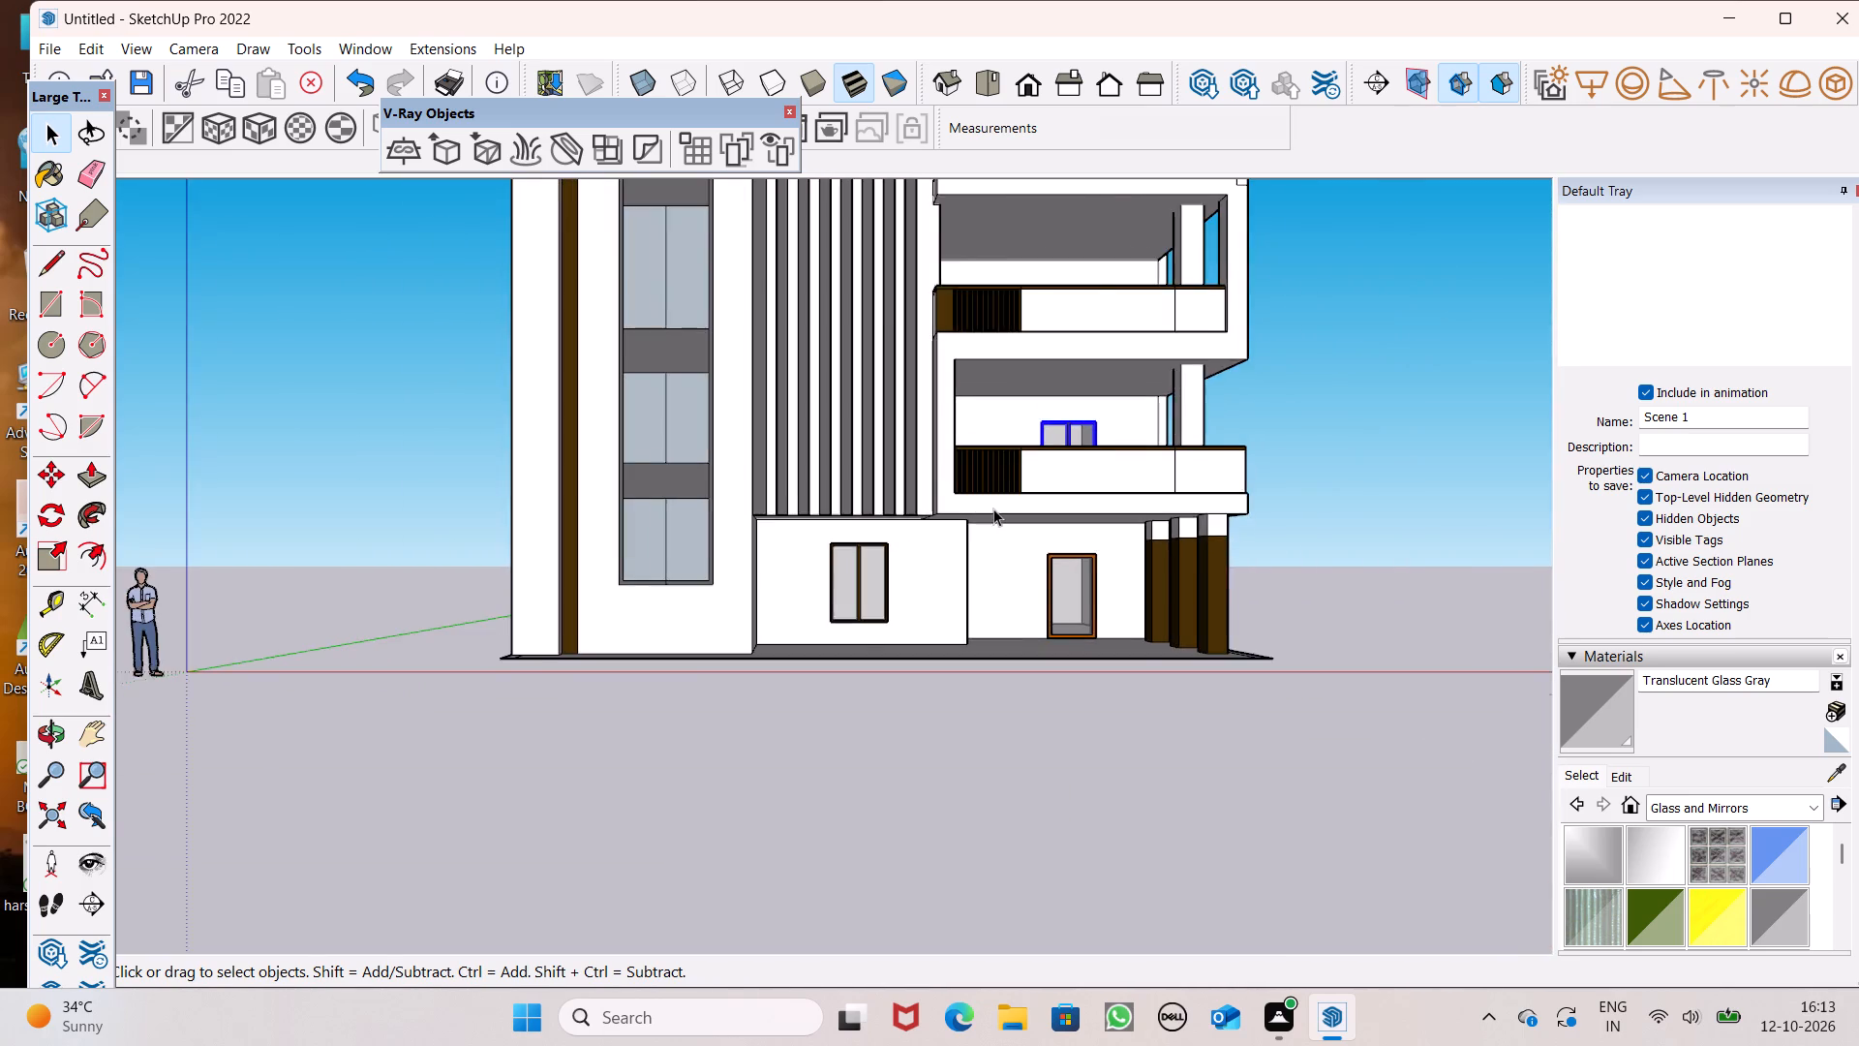
middle_drag(982, 523, 961, 695)
scroll(961, 695, up, 1)
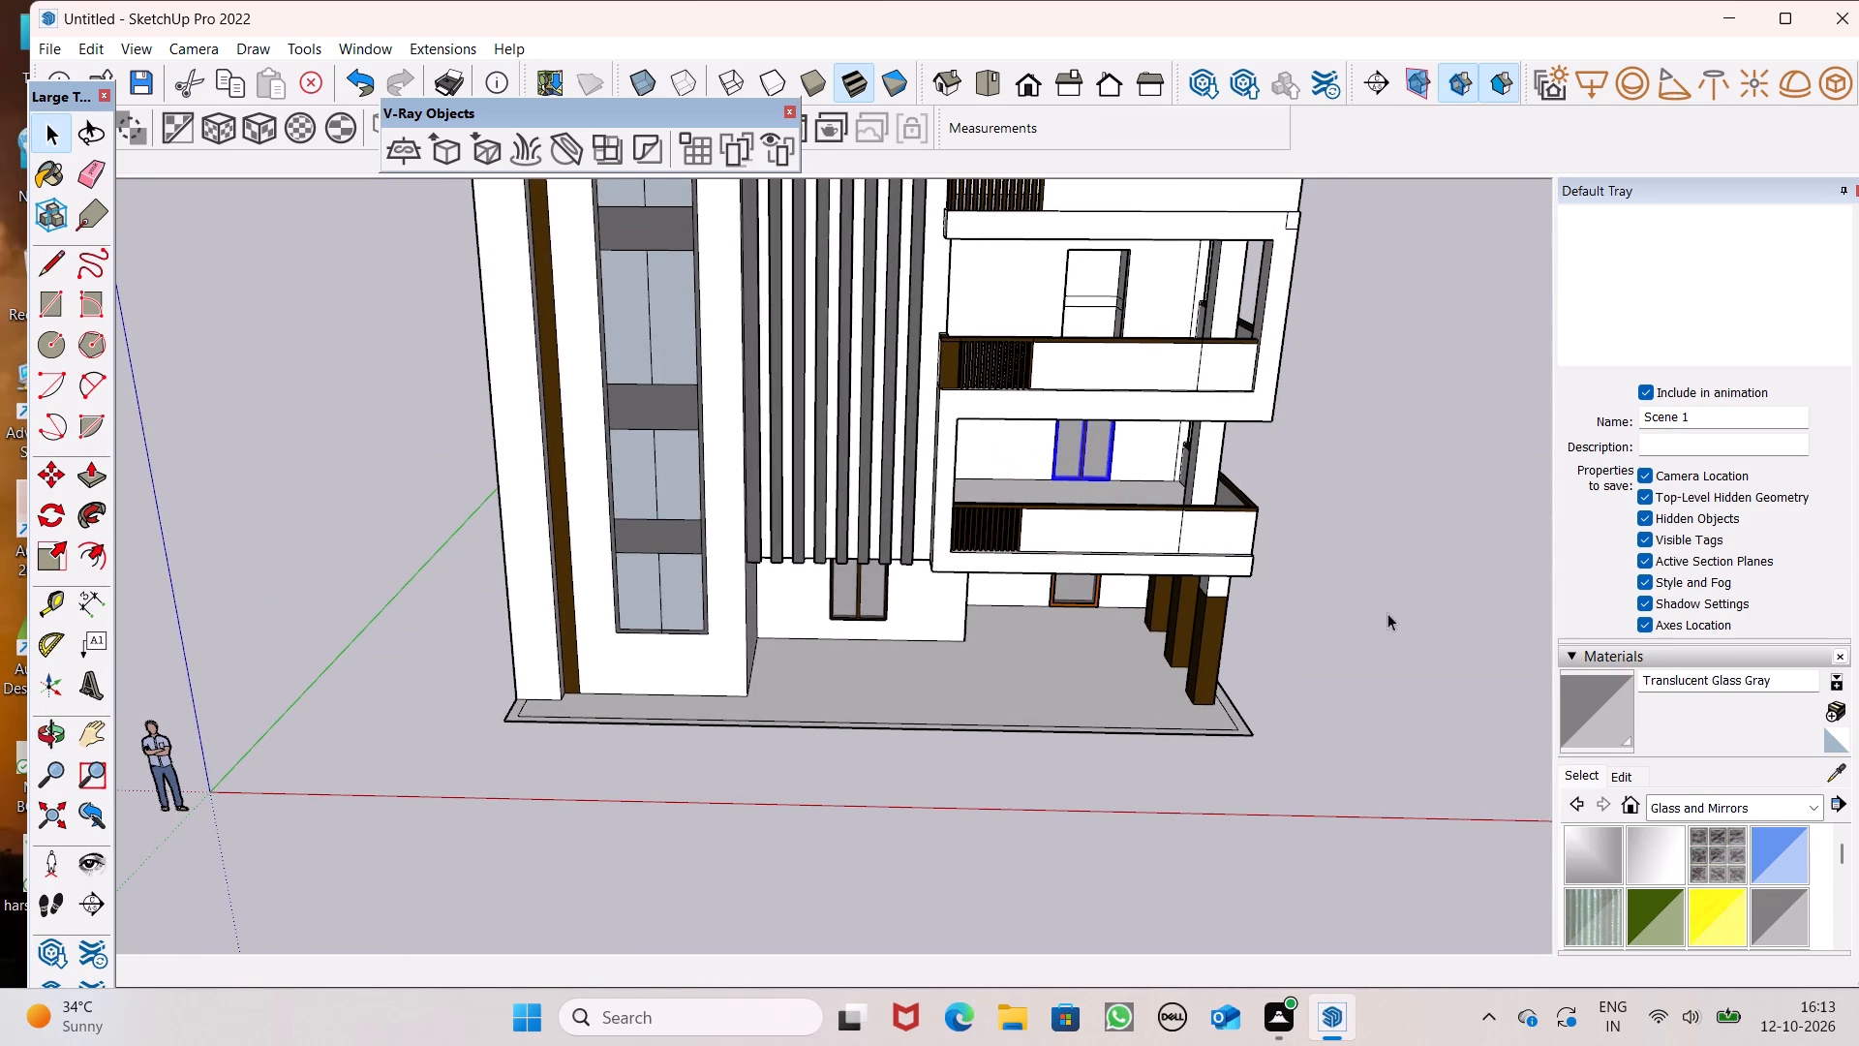
key(space)
drag(1427, 590, 1427, 581)
Copy the first-floor balcony's two-pane window about 10' 10 1/8" up into the second-floor balcony door opening.
scroll(1254, 330, up, 2)
scroll(1258, 330, down, 1)
scroll(1259, 330, up, 4)
scroll(1169, 388, up, 5)
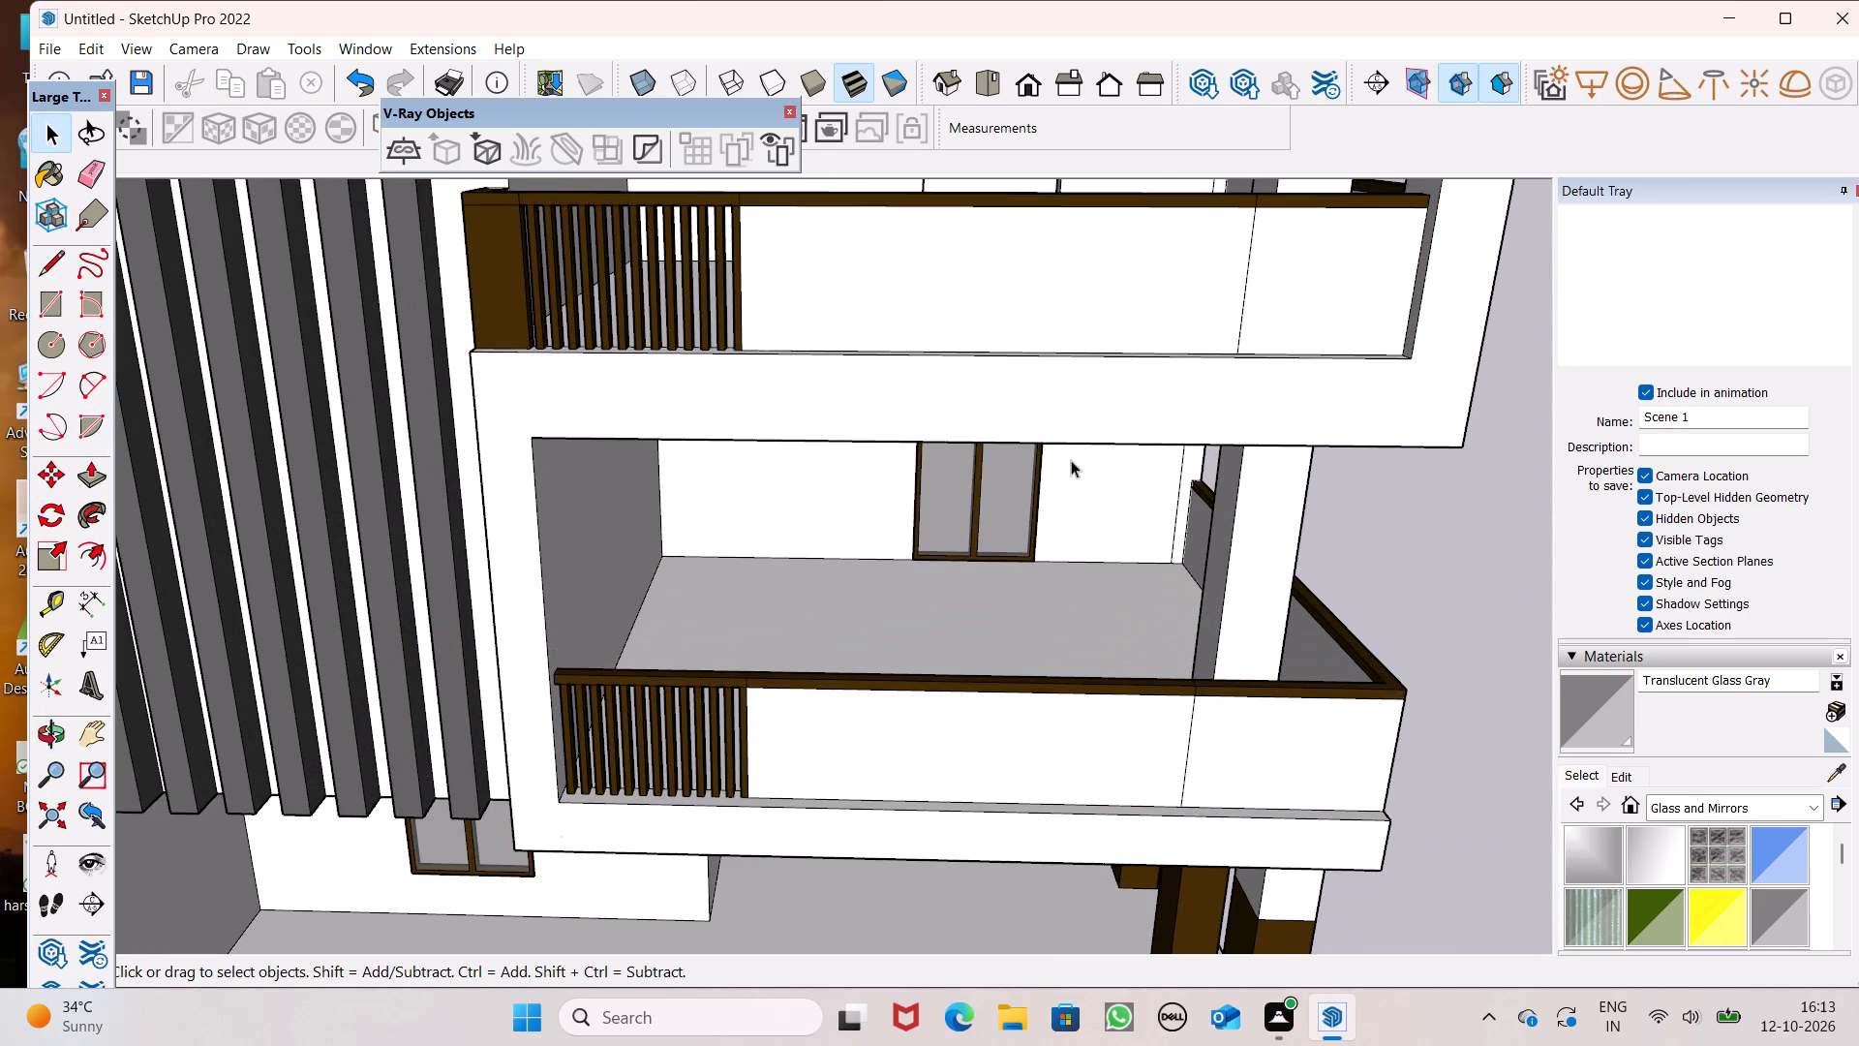
click(1038, 500)
click(1020, 511)
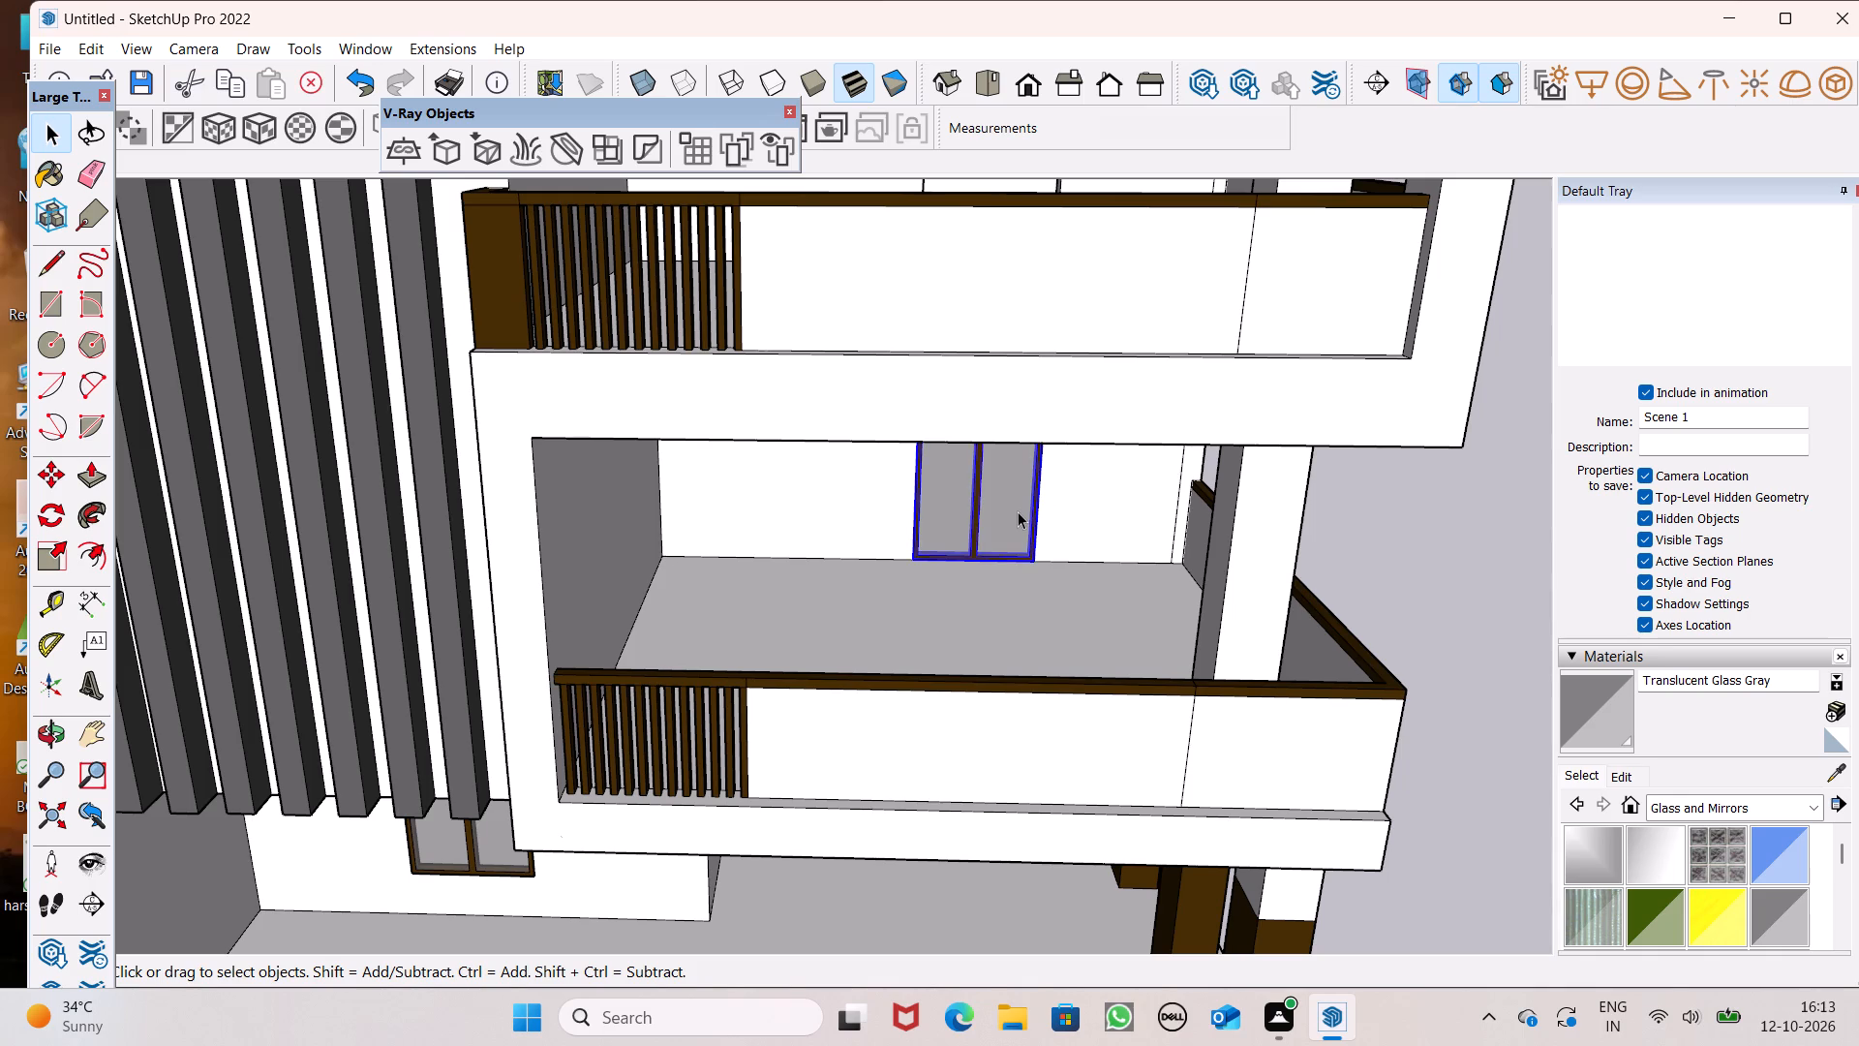
key(m)
key(Return)
scroll(999, 501, down, 7)
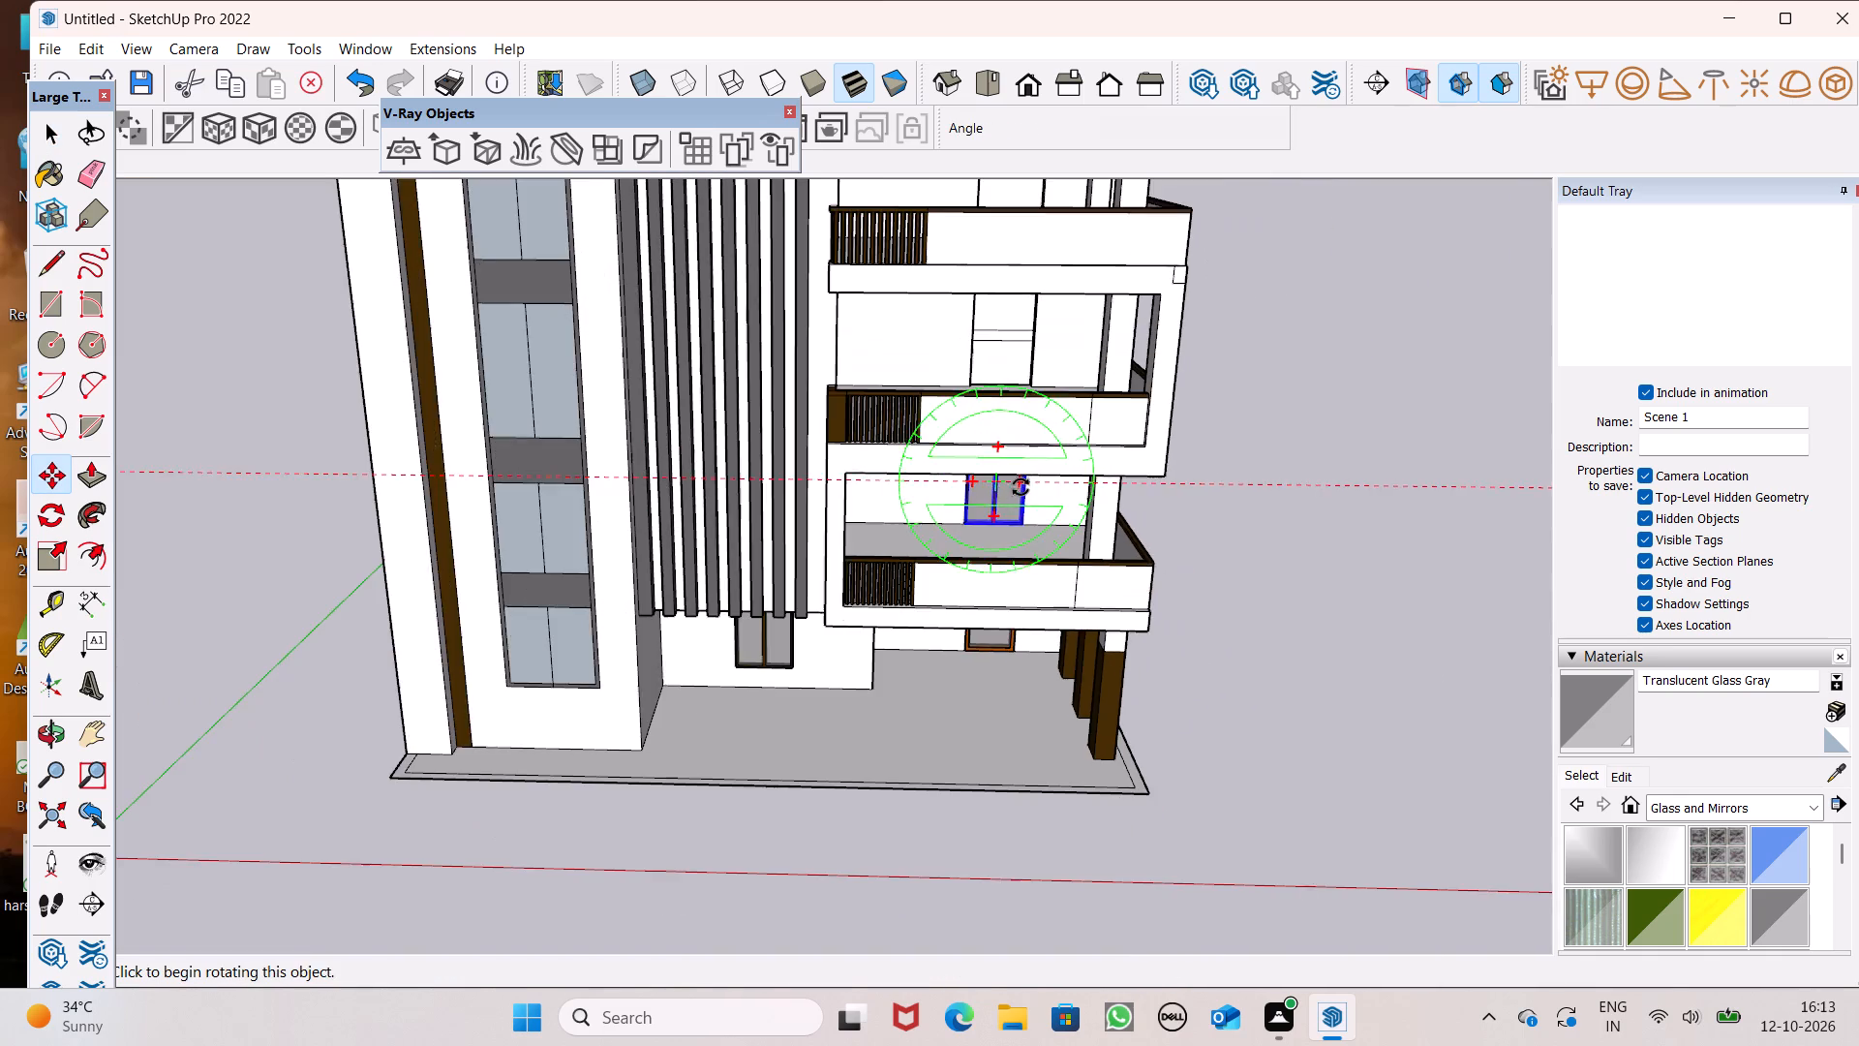
scroll(1021, 487, down, 1)
scroll(1053, 367, up, 7)
drag(992, 670, 992, 668)
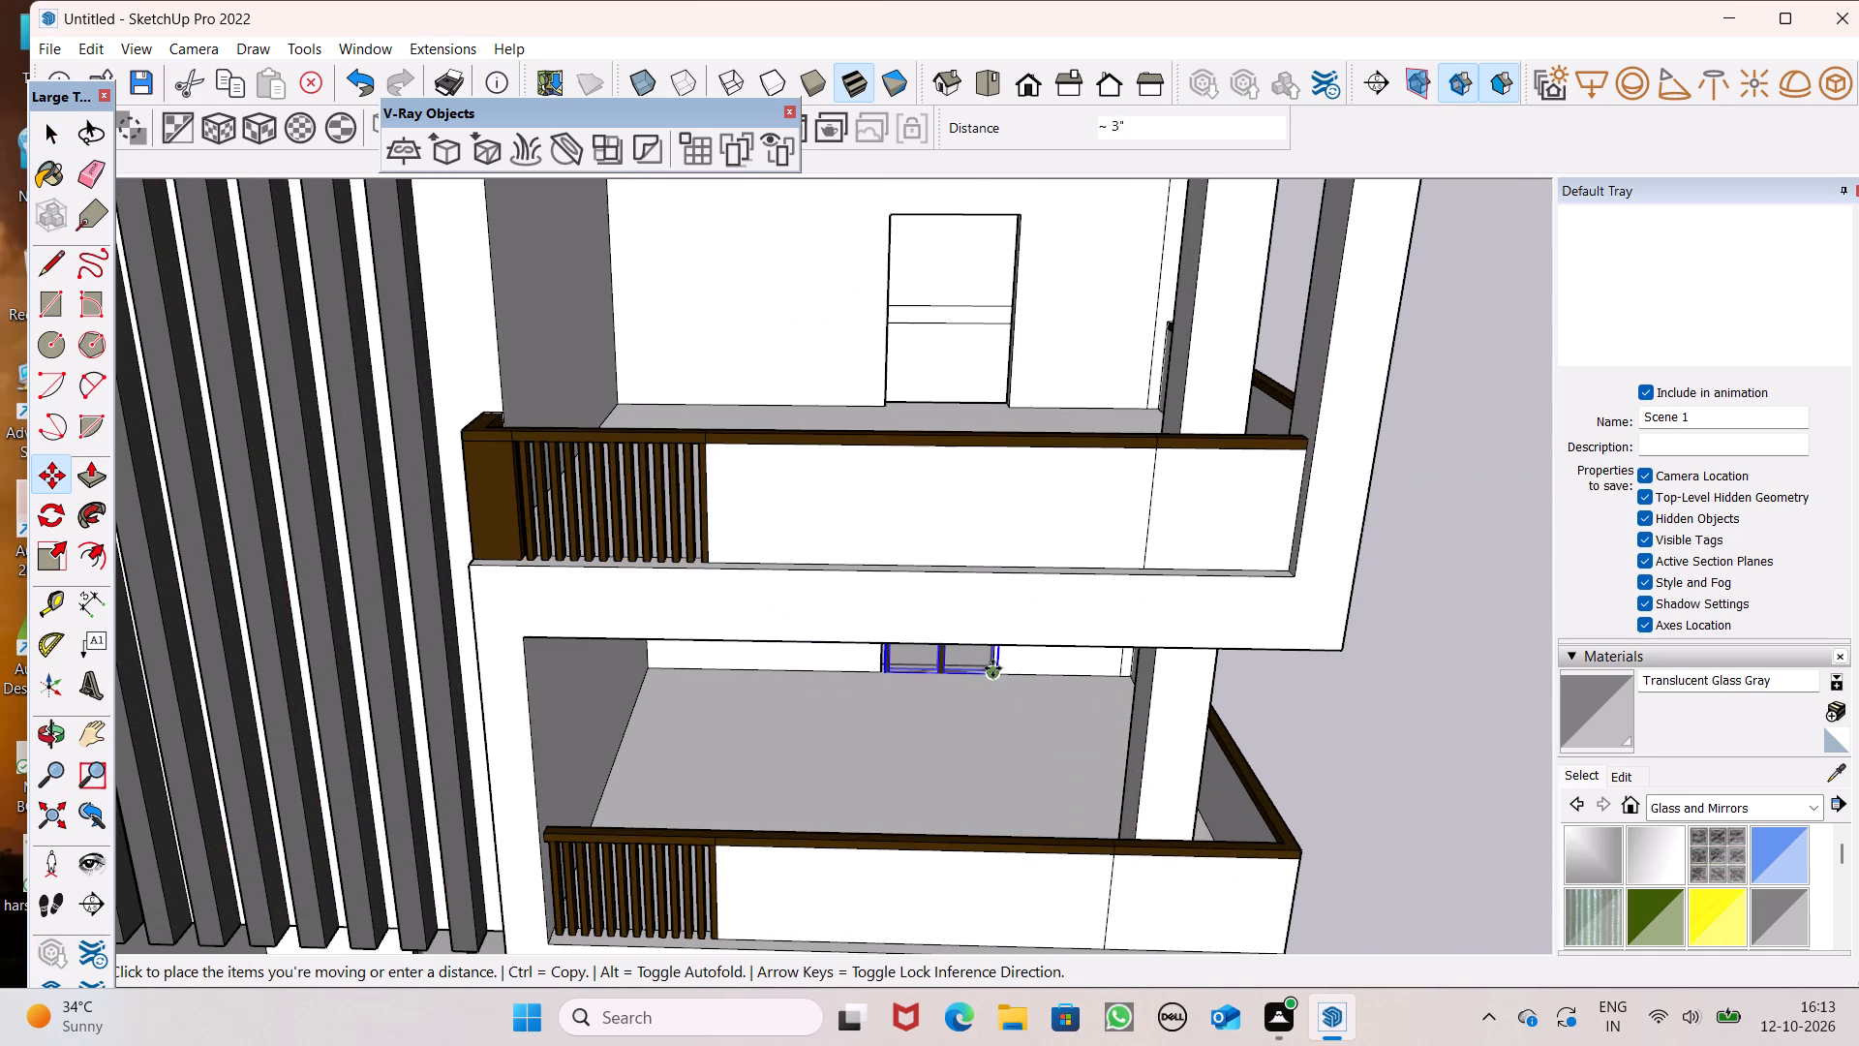
drag(992, 668, 991, 400)
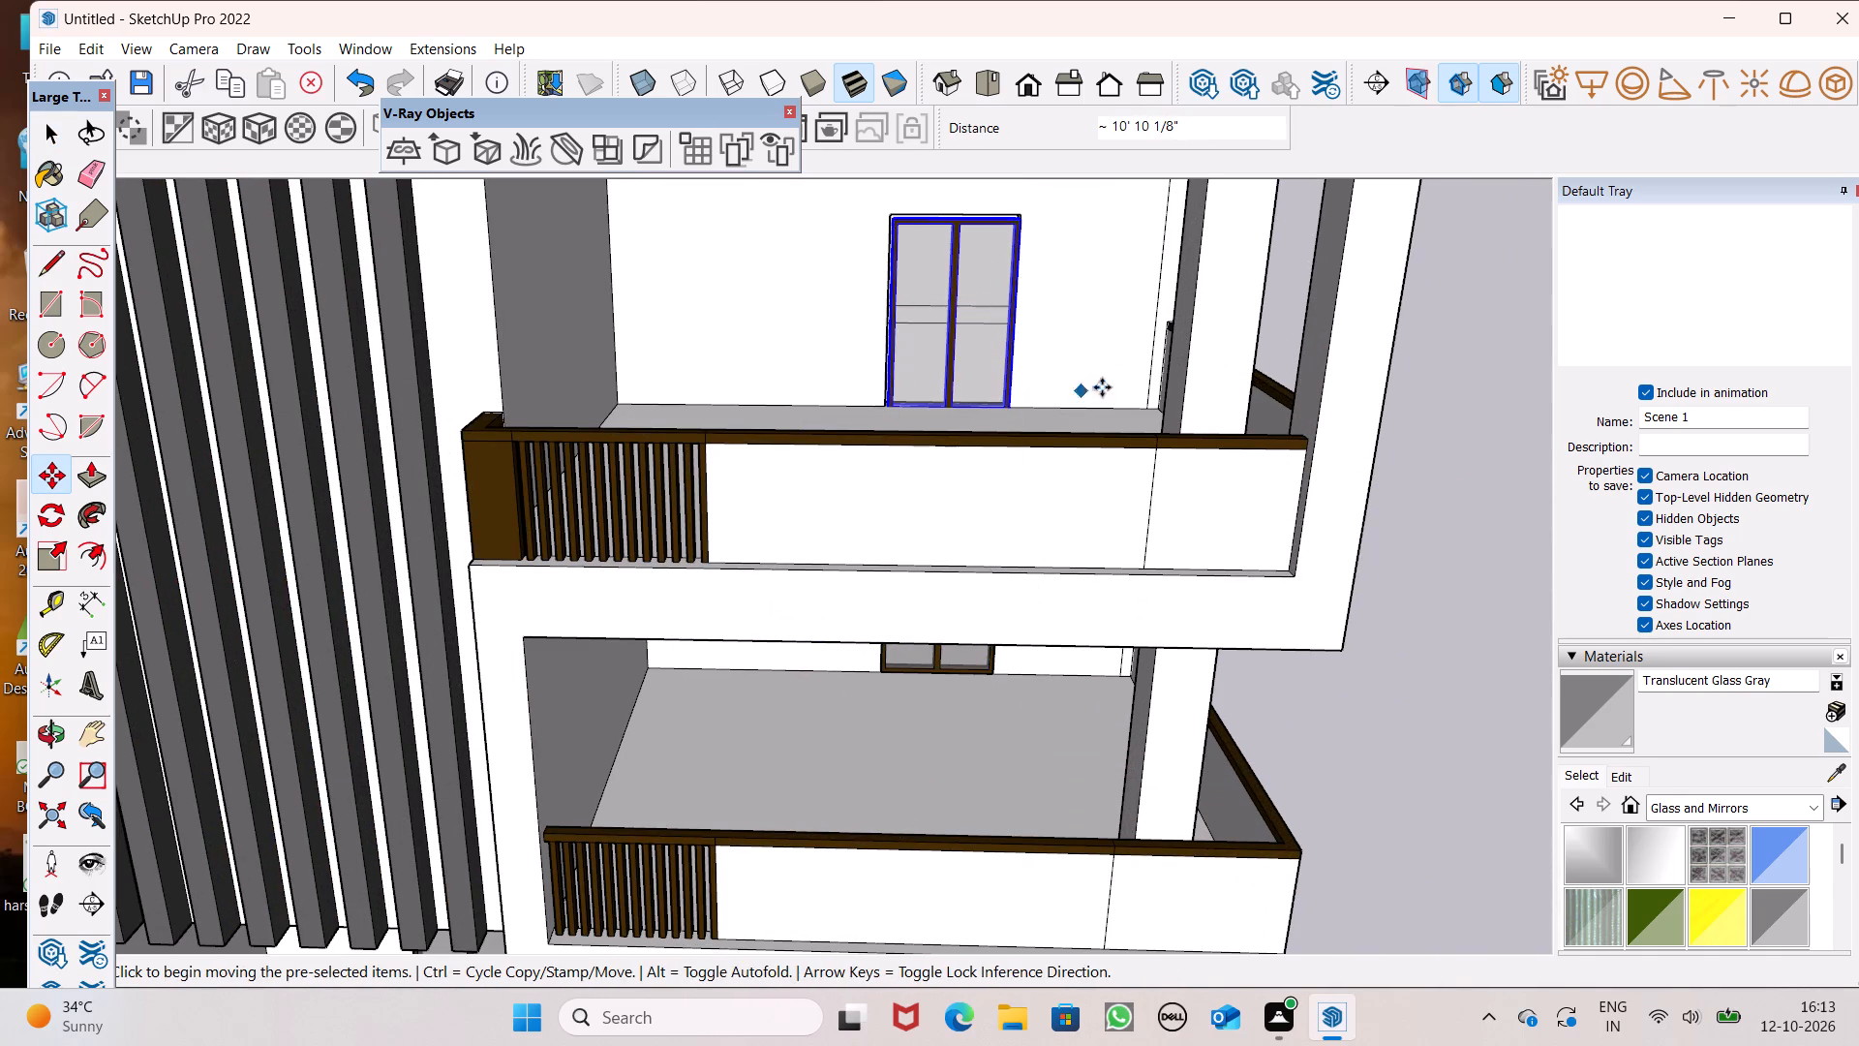
middle_drag(1105, 384, 1060, 331)
scroll(983, 191, up, 6)
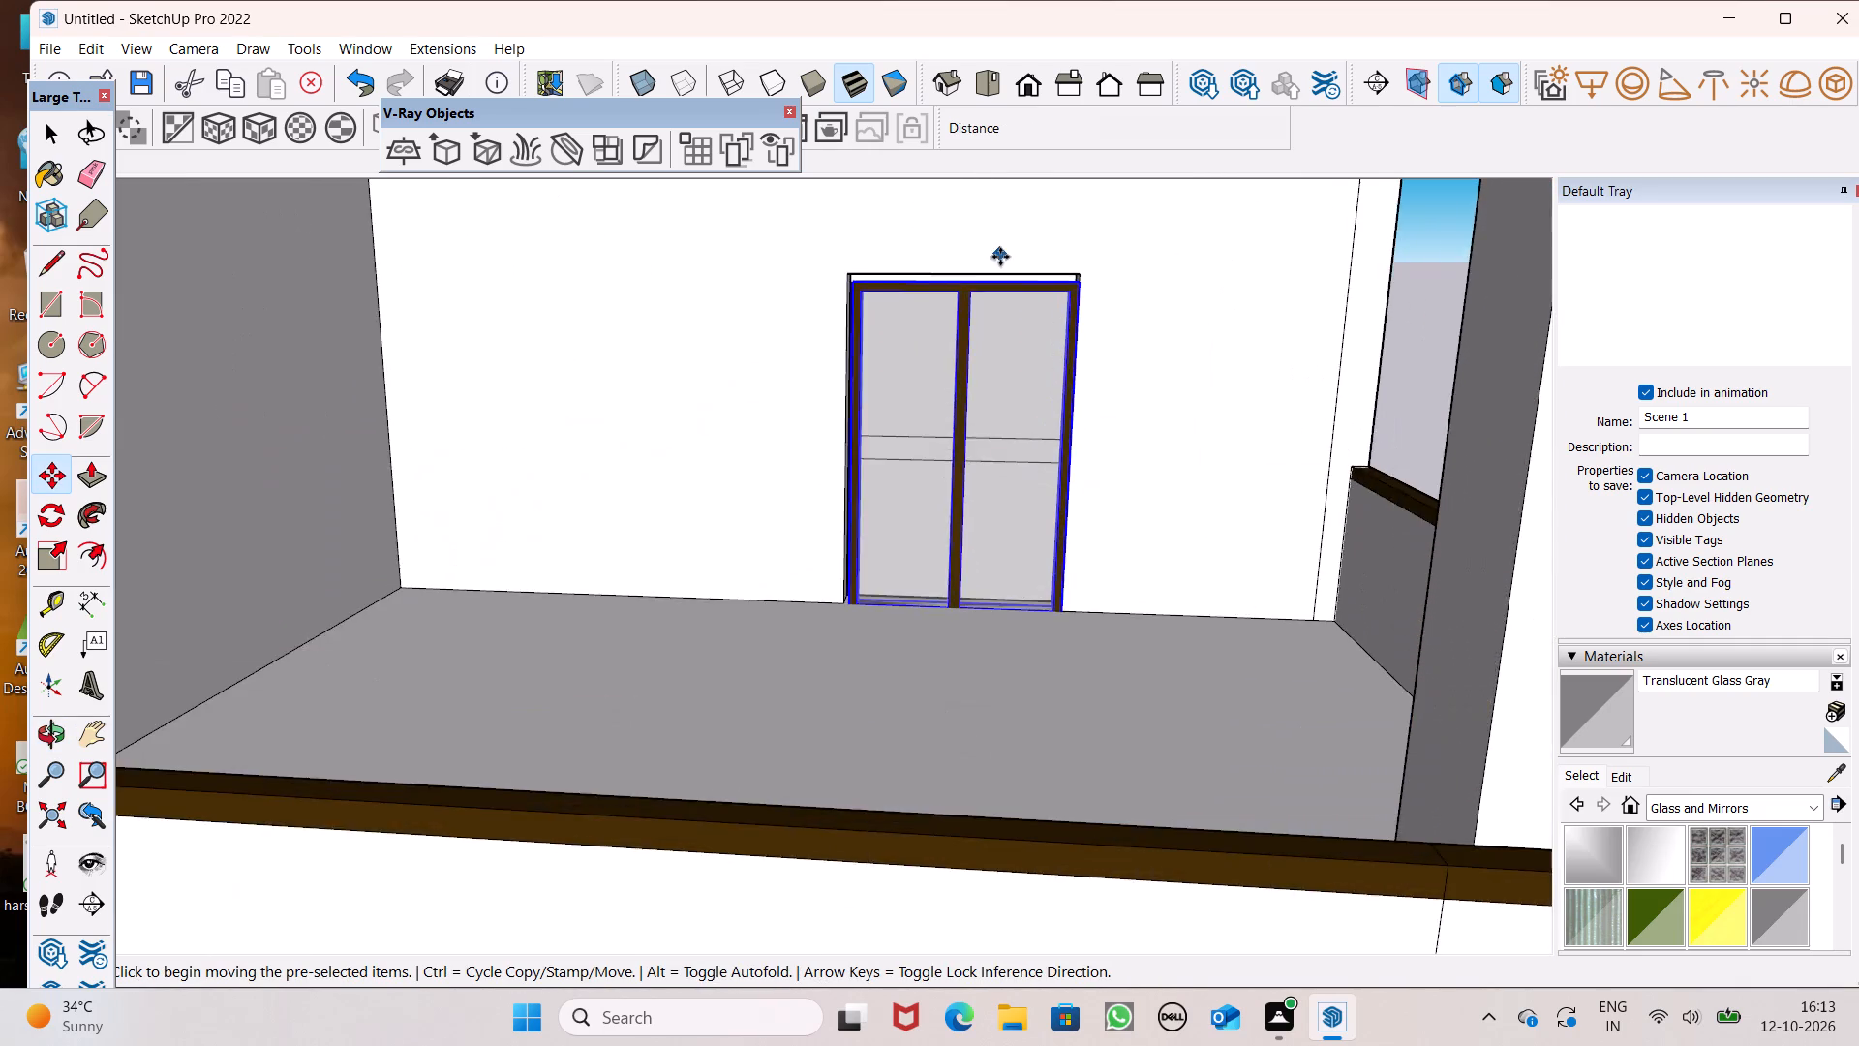
Move the second-floor balcony window copy up about 1 5/8" so its bottom corner meets the floor-level corner of the opening.
scroll(1004, 258, up, 6)
scroll(1088, 924, up, 5)
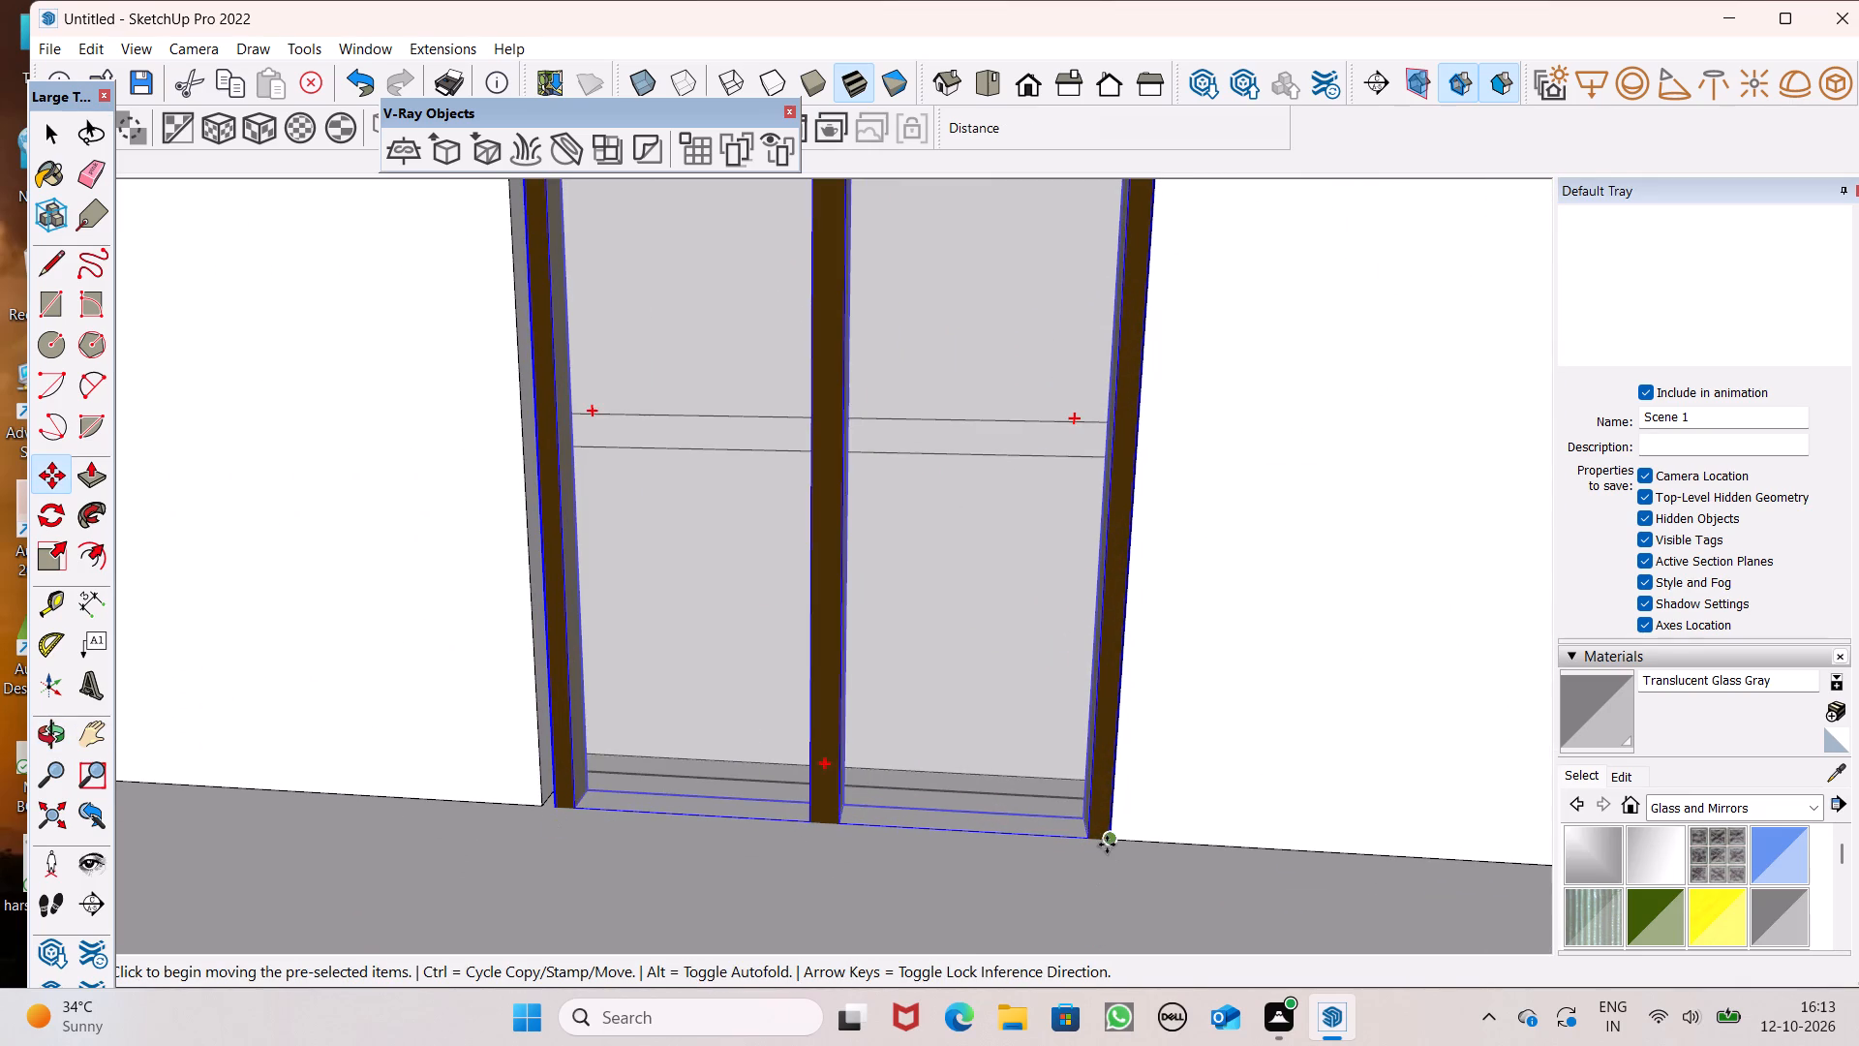
drag(1107, 845, 1115, 831)
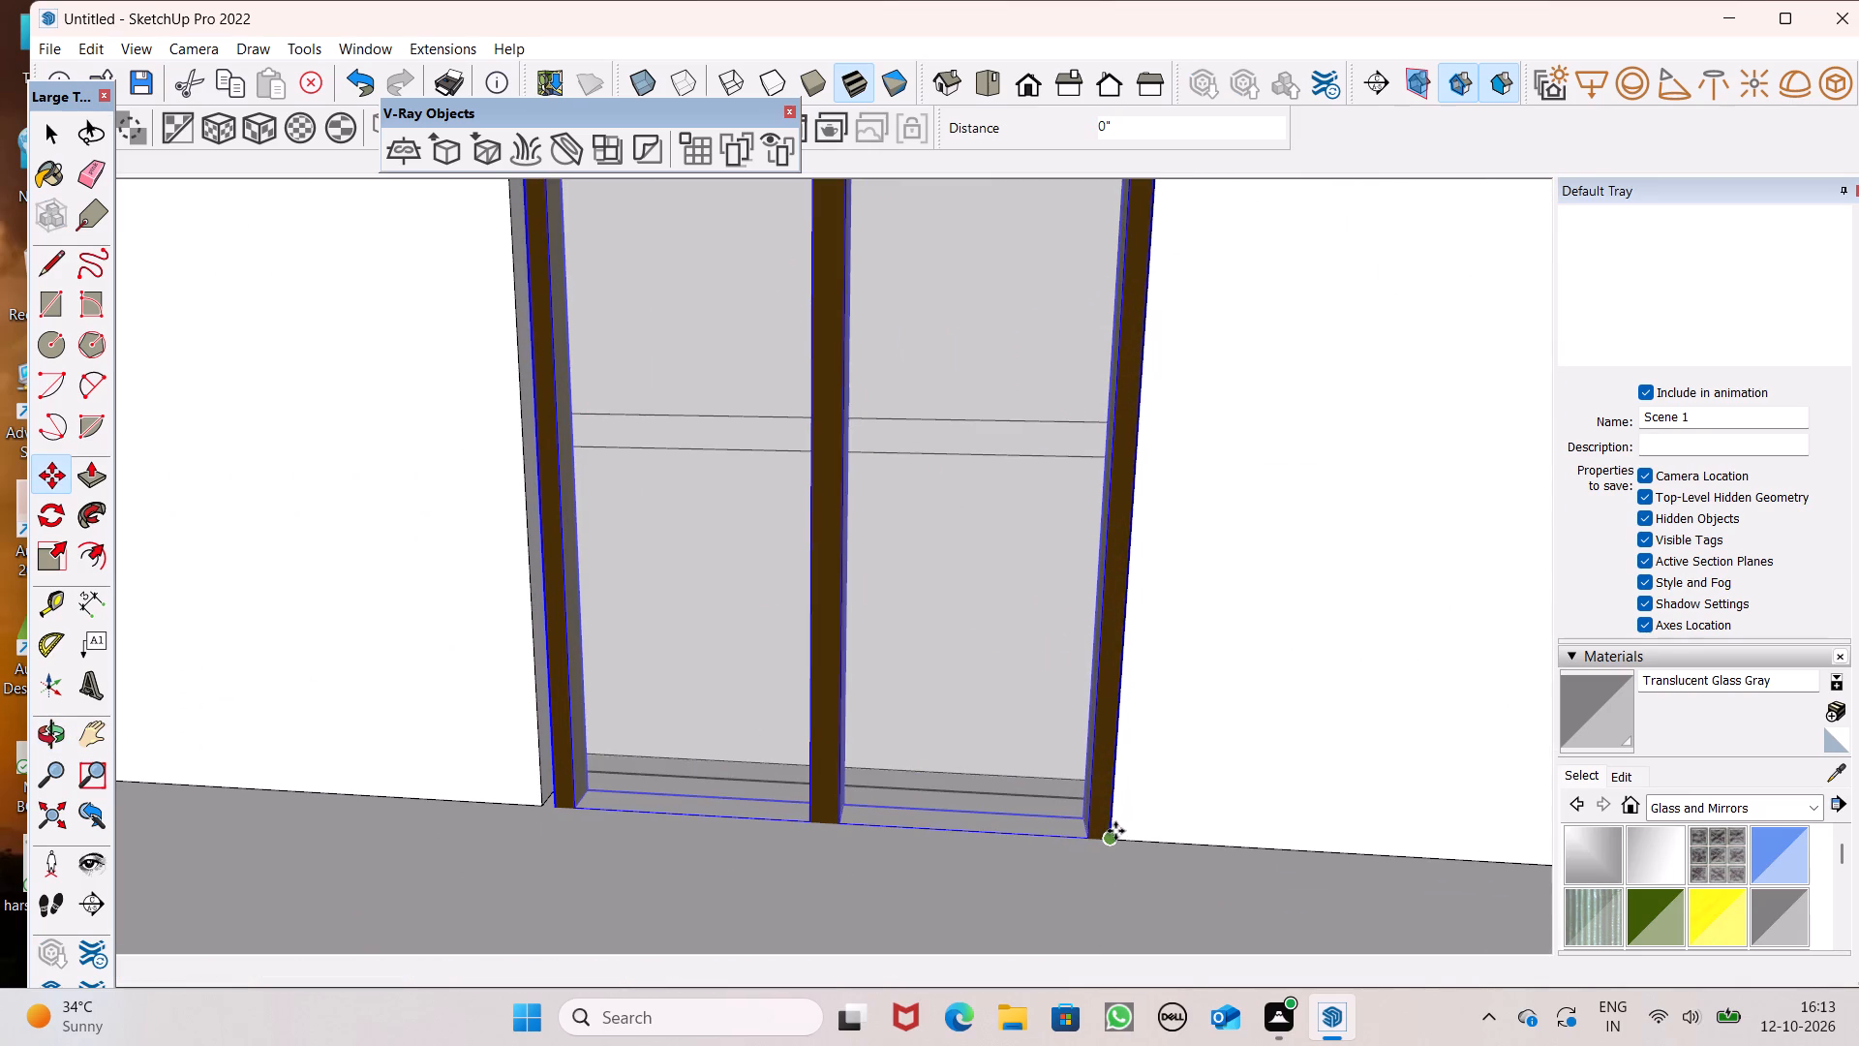
scroll(1104, 853, up, 4)
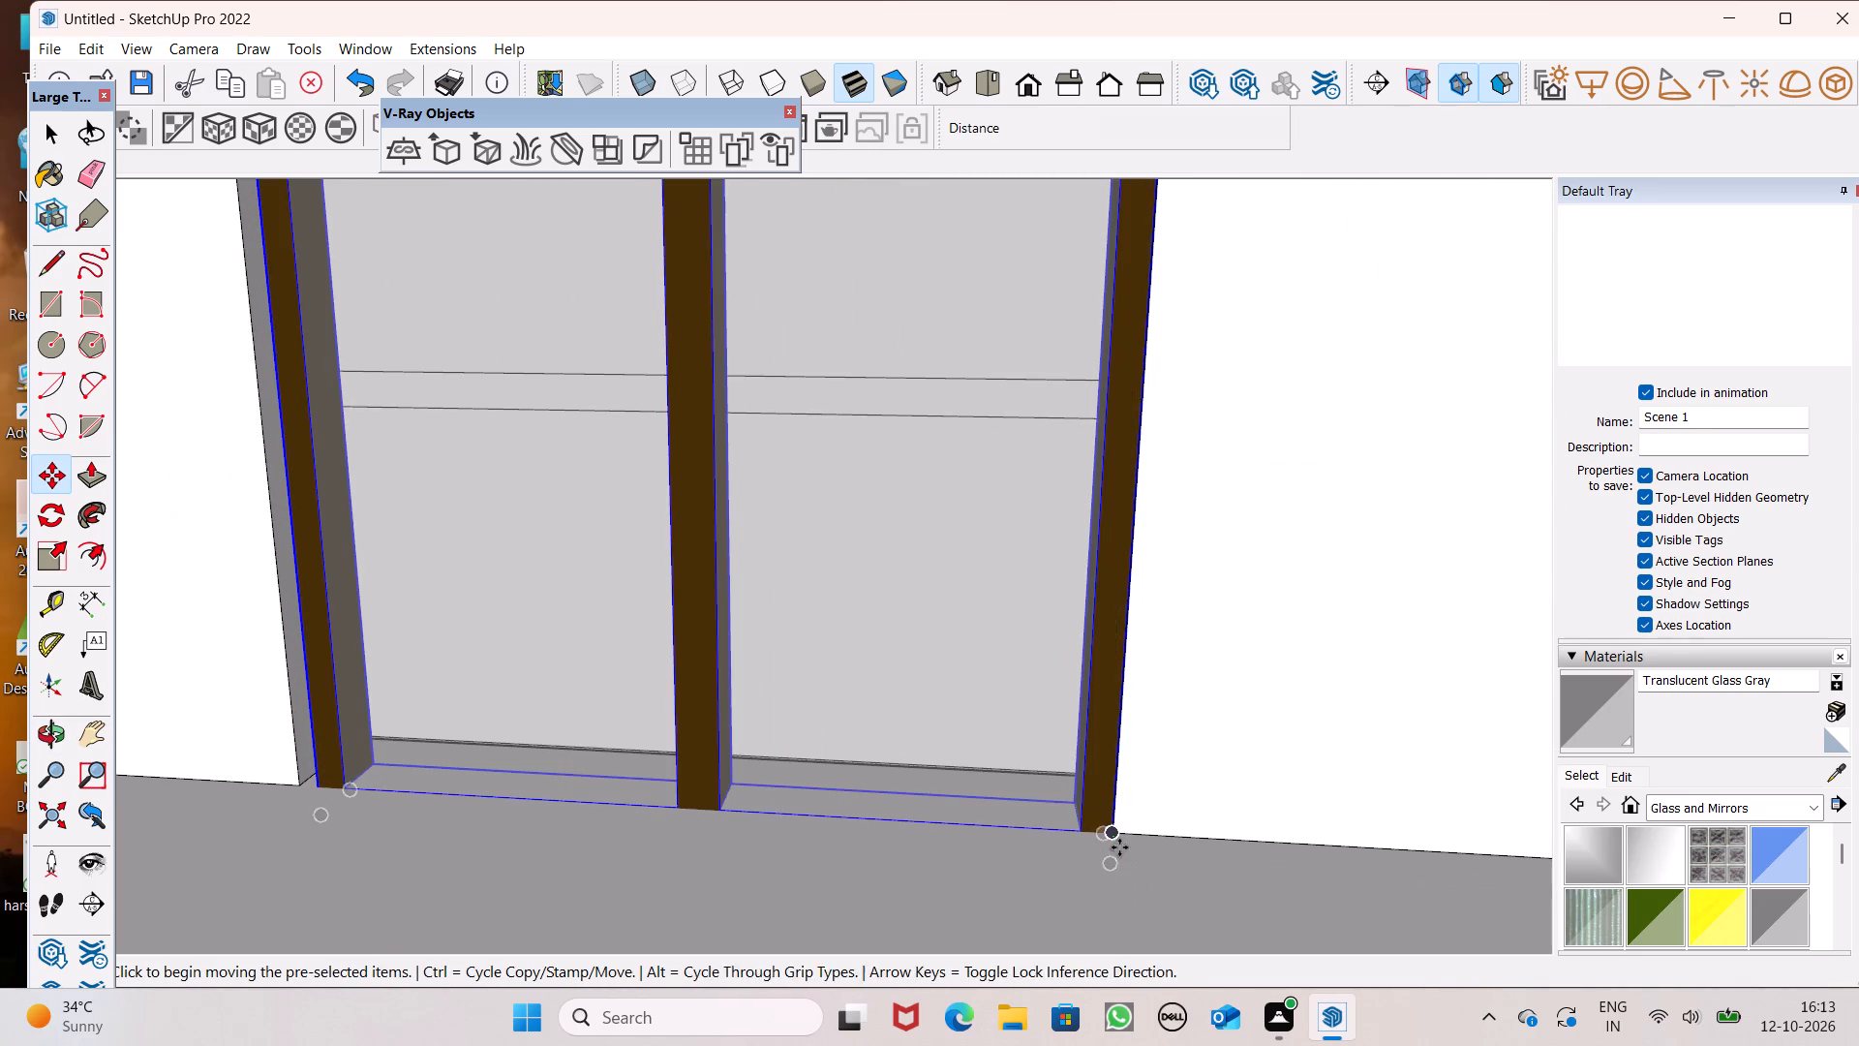
drag(1115, 837, 1124, 811)
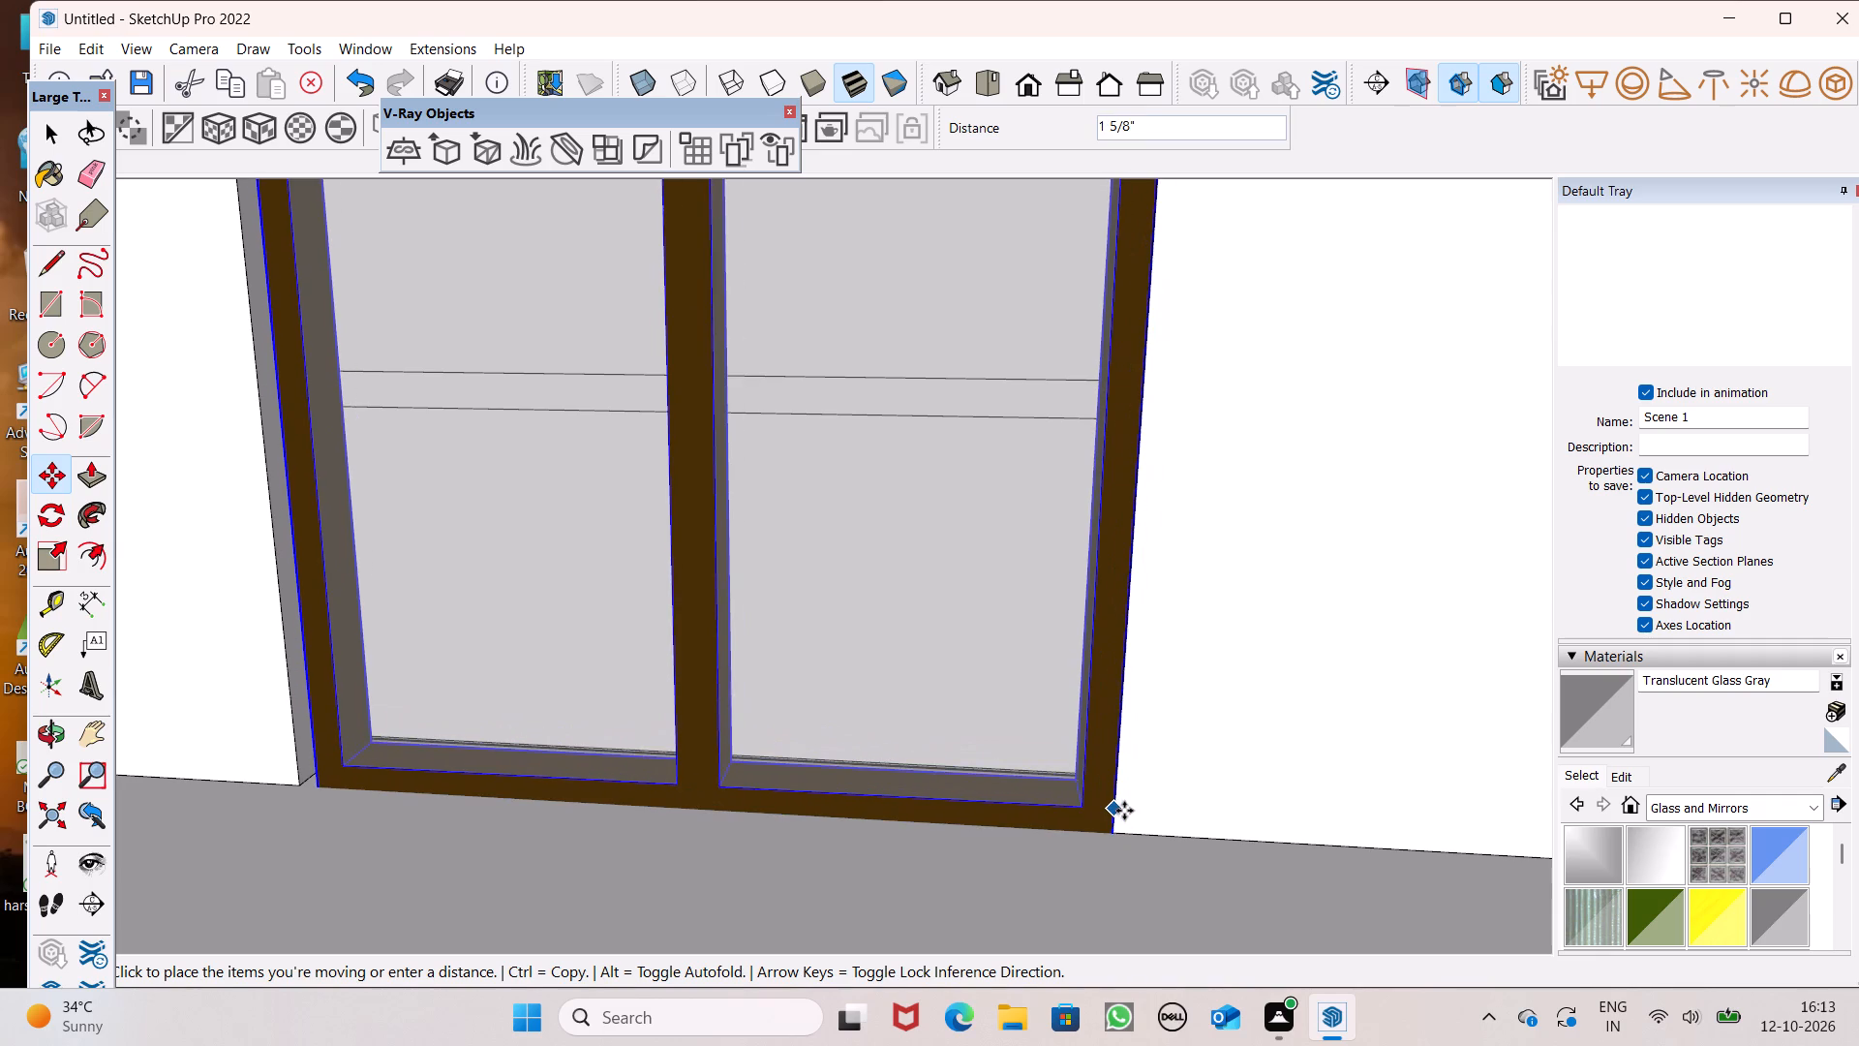
drag(1124, 811, 1124, 812)
scroll(1124, 859, up, 6)
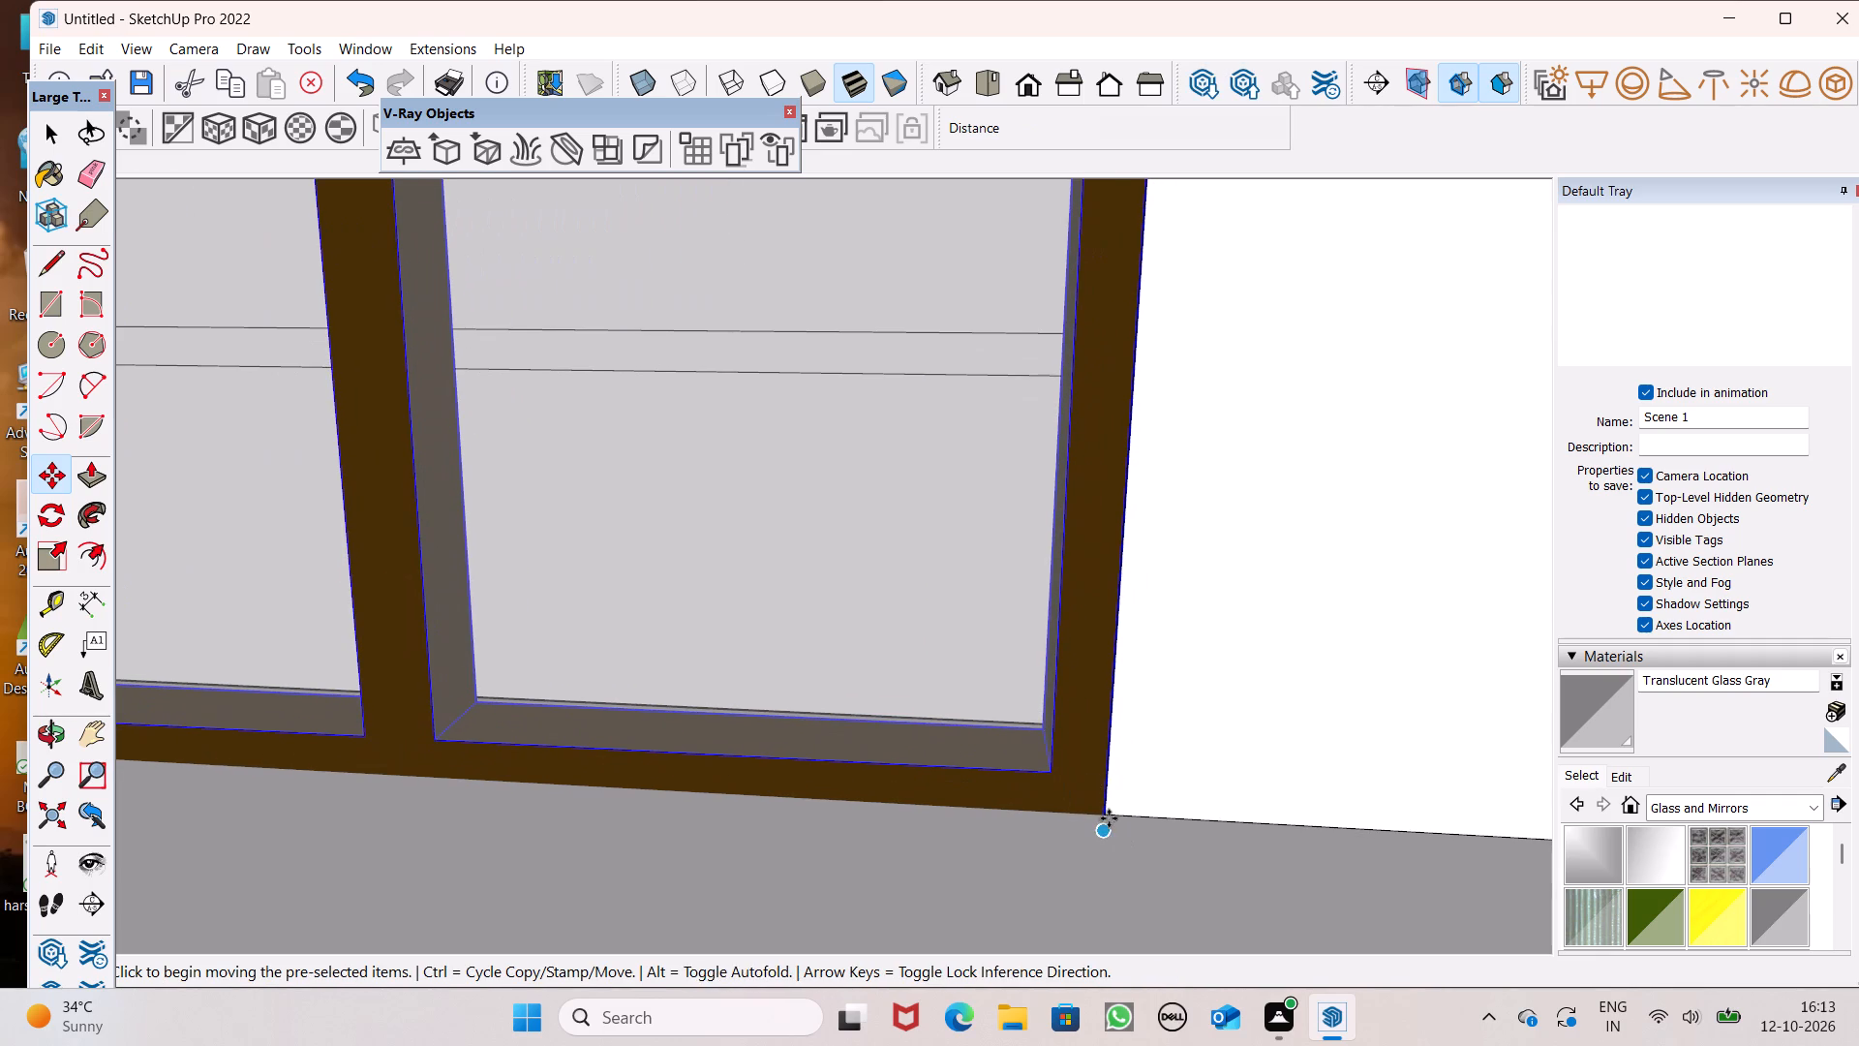
click(1105, 813)
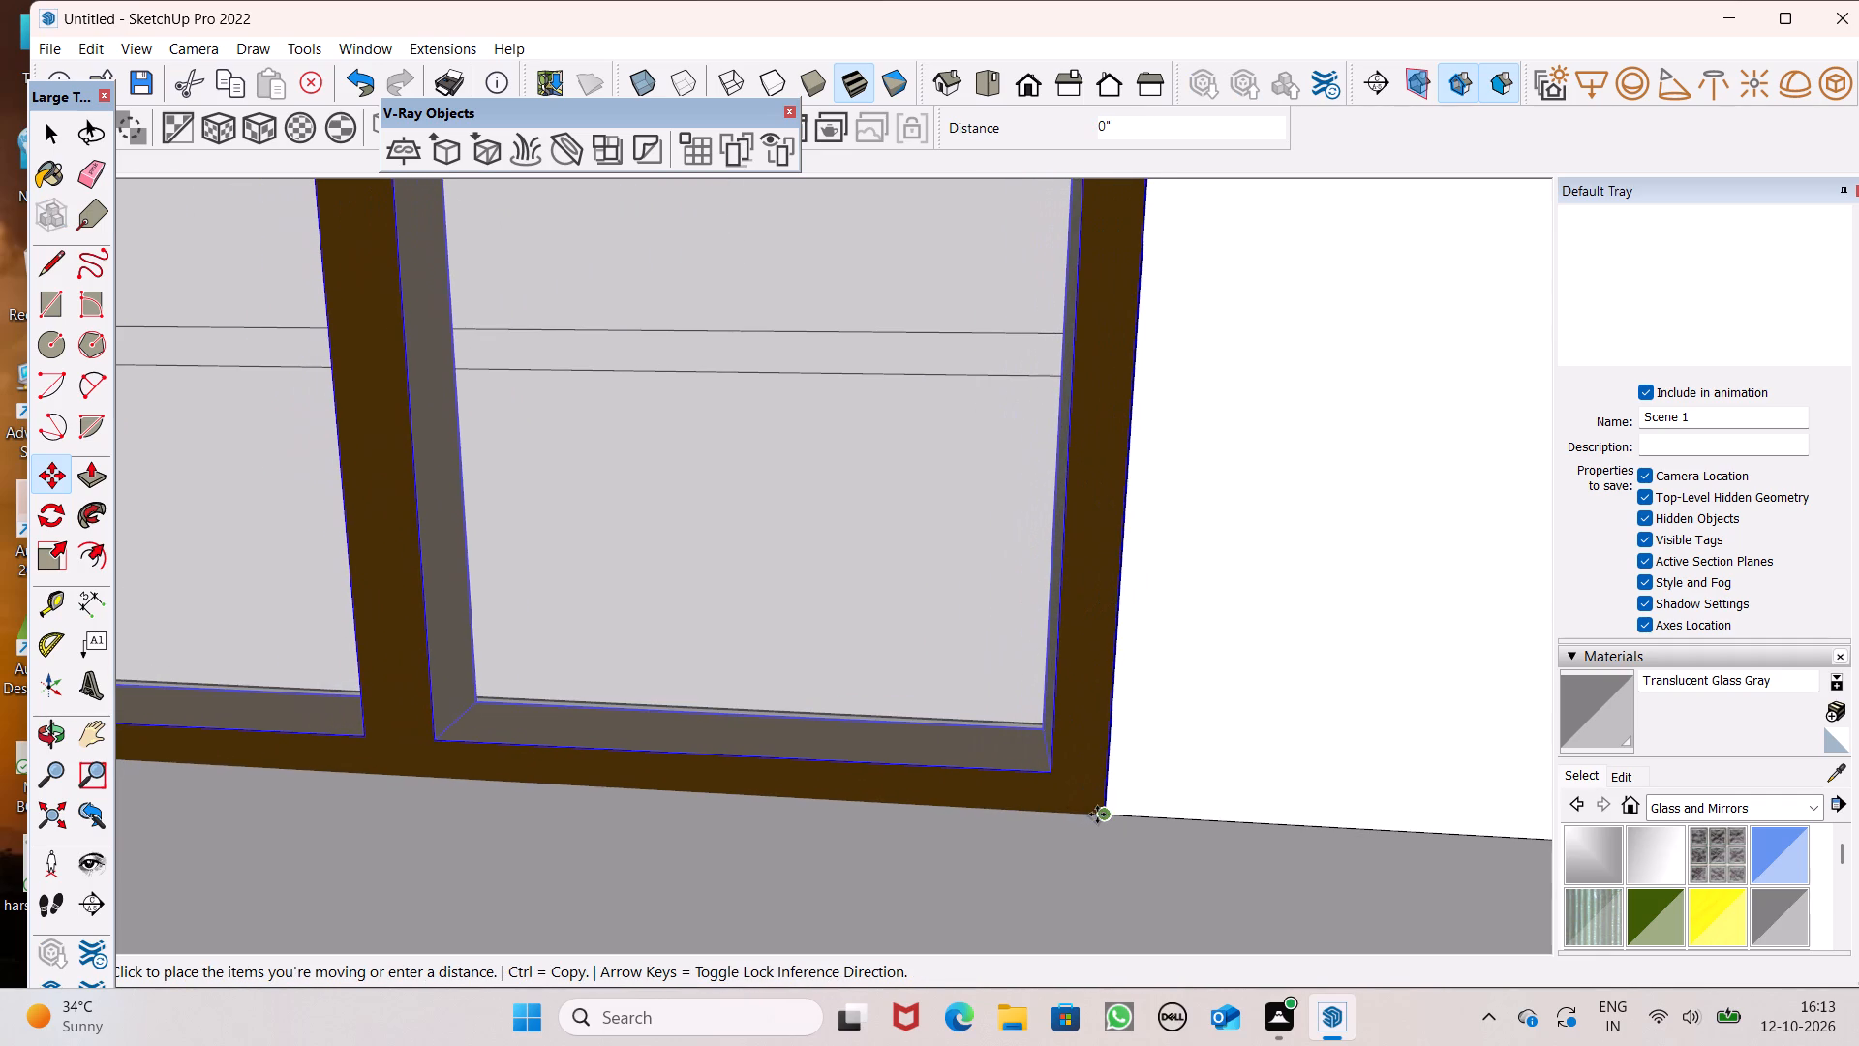
scroll(1338, 729, down, 2)
scroll(1338, 731, up, 1)
scroll(1338, 731, down, 7)
scroll(1107, 653, down, 6)
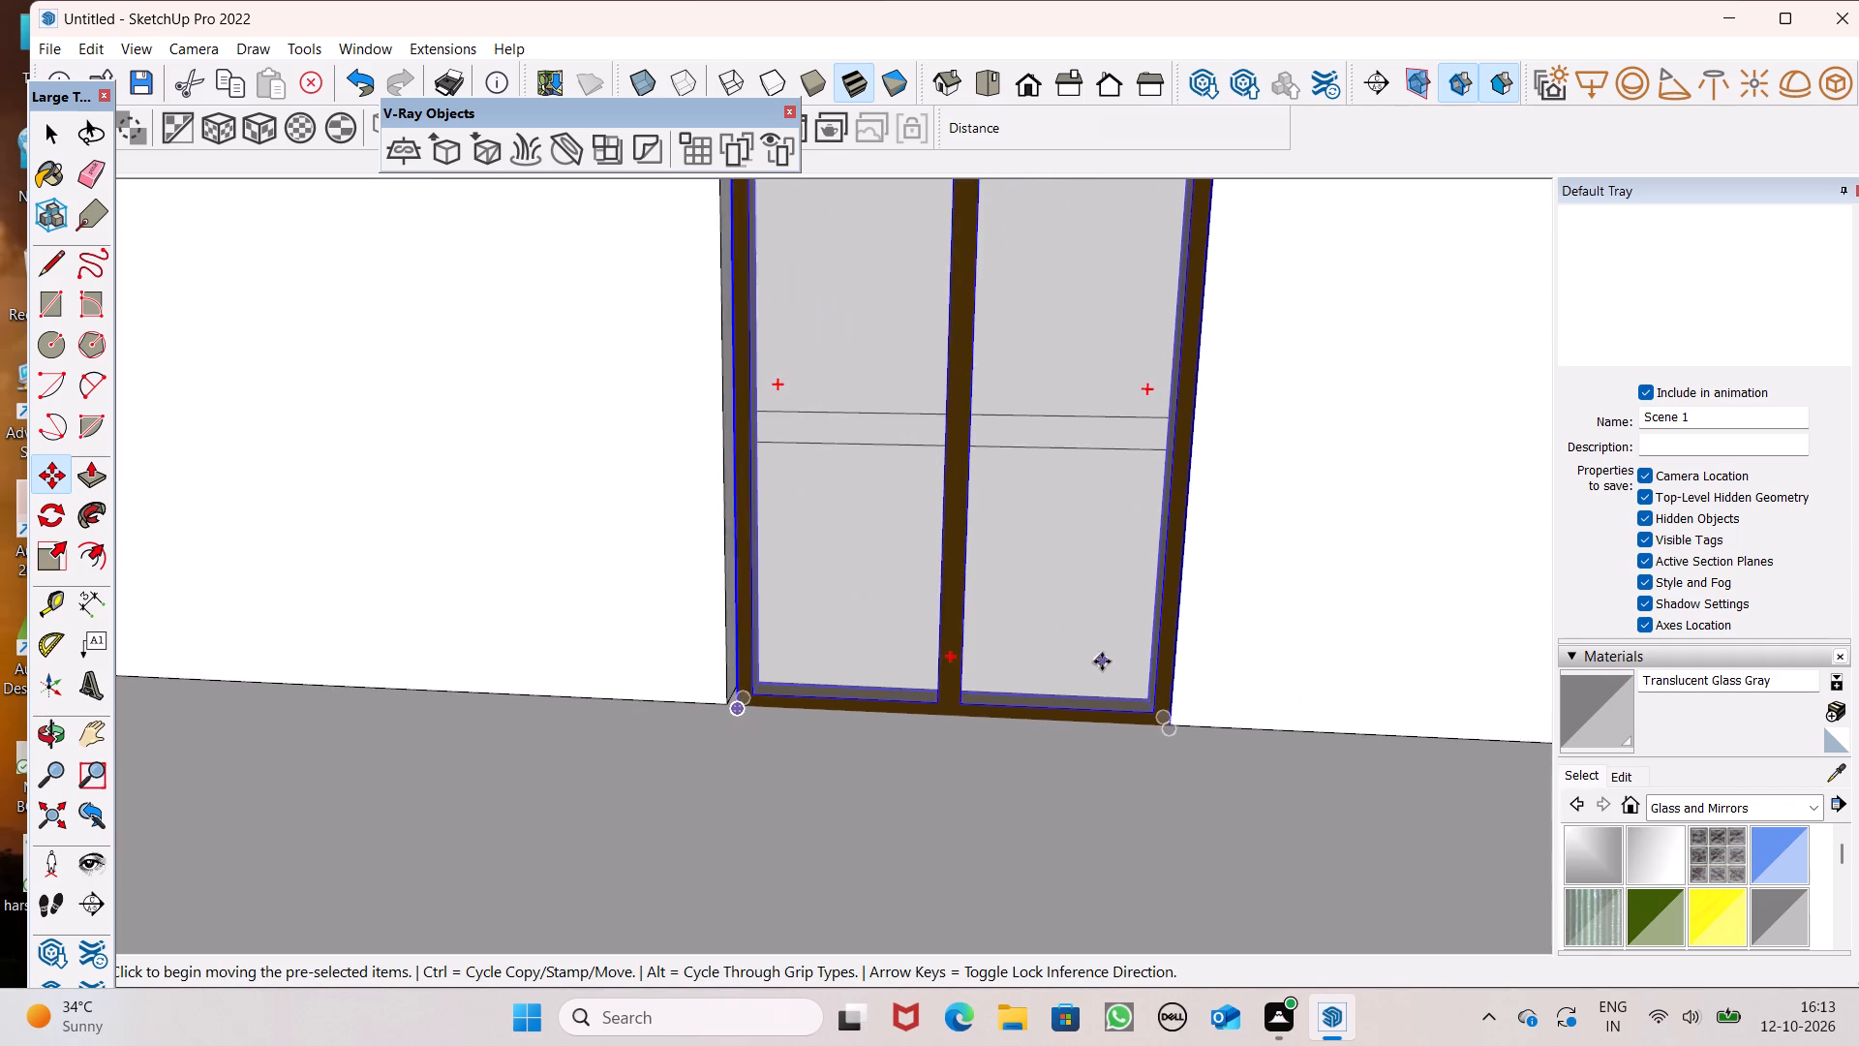
Scale the second-floor balcony window along the red axis by about 1.03 until its side edge meets the side of the opening.
scroll(1099, 704, down, 7)
middle_drag(1092, 647, 1198, 655)
scroll(950, 451, up, 8)
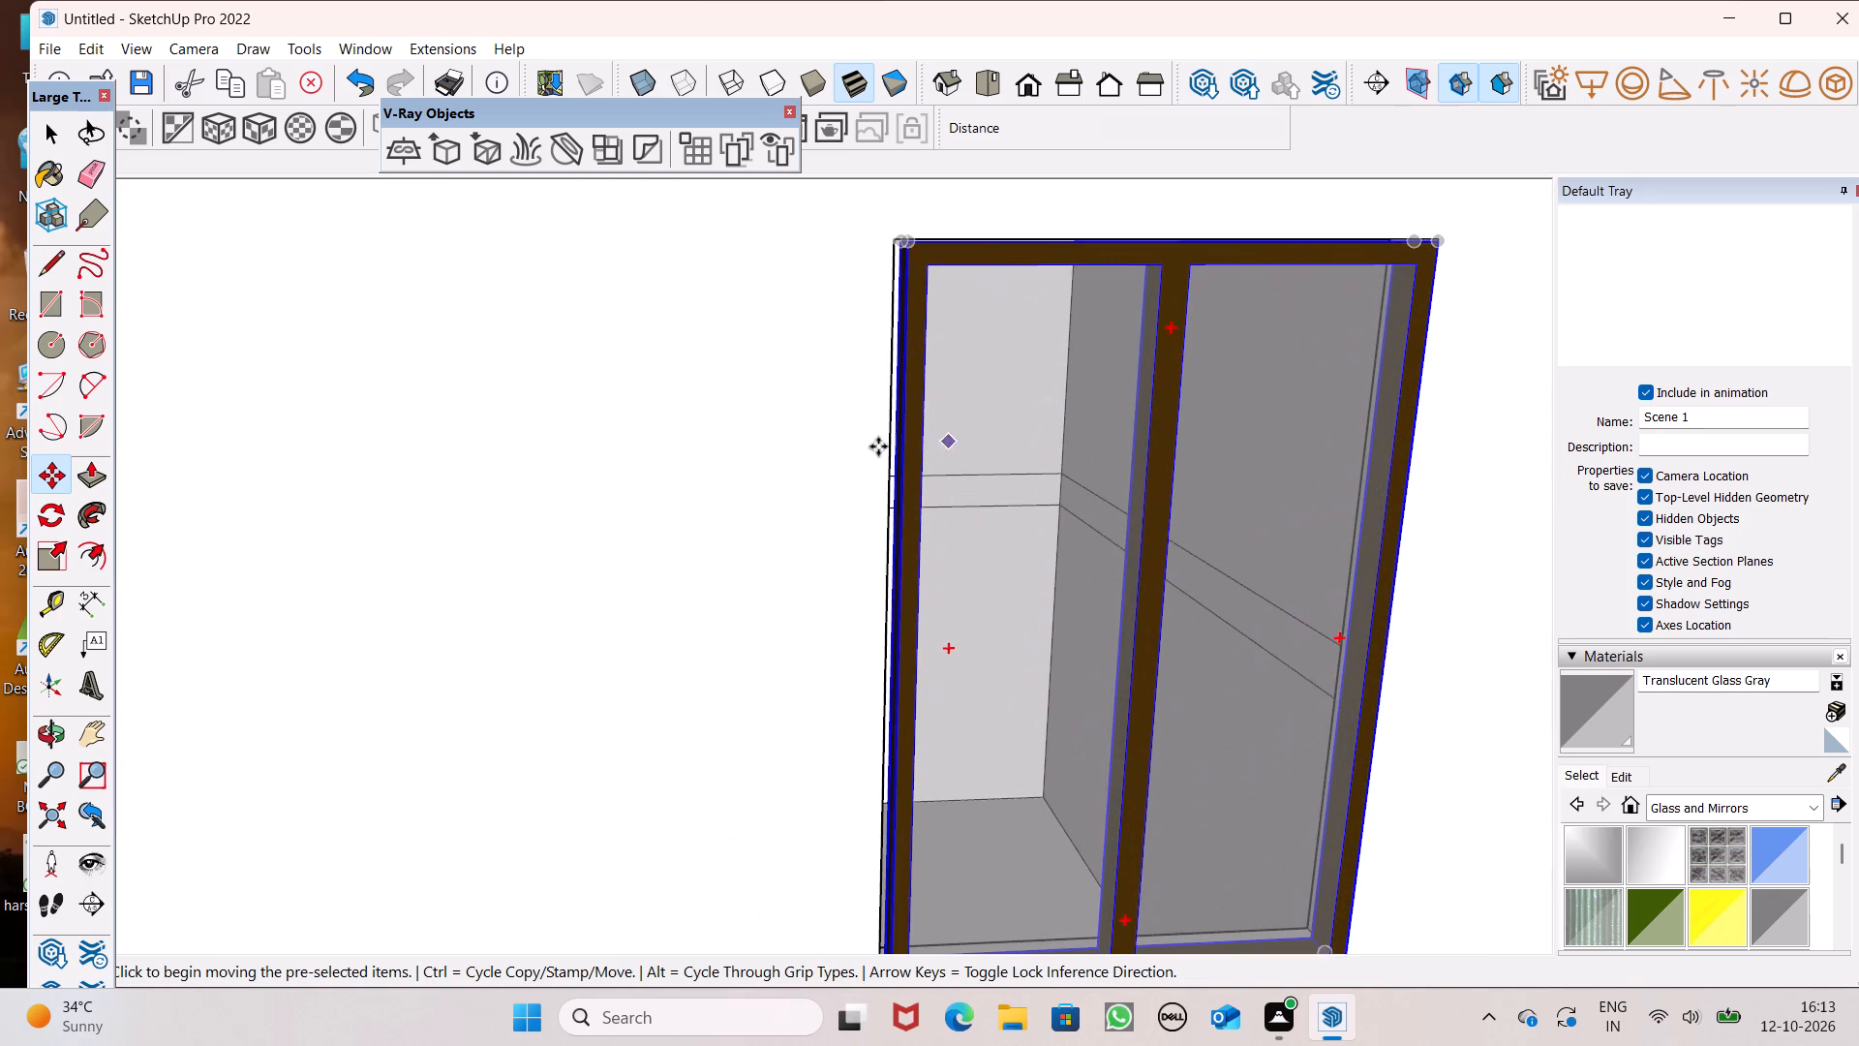
click(58, 555)
scroll(697, 680, up, 6)
drag(950, 606, 934, 604)
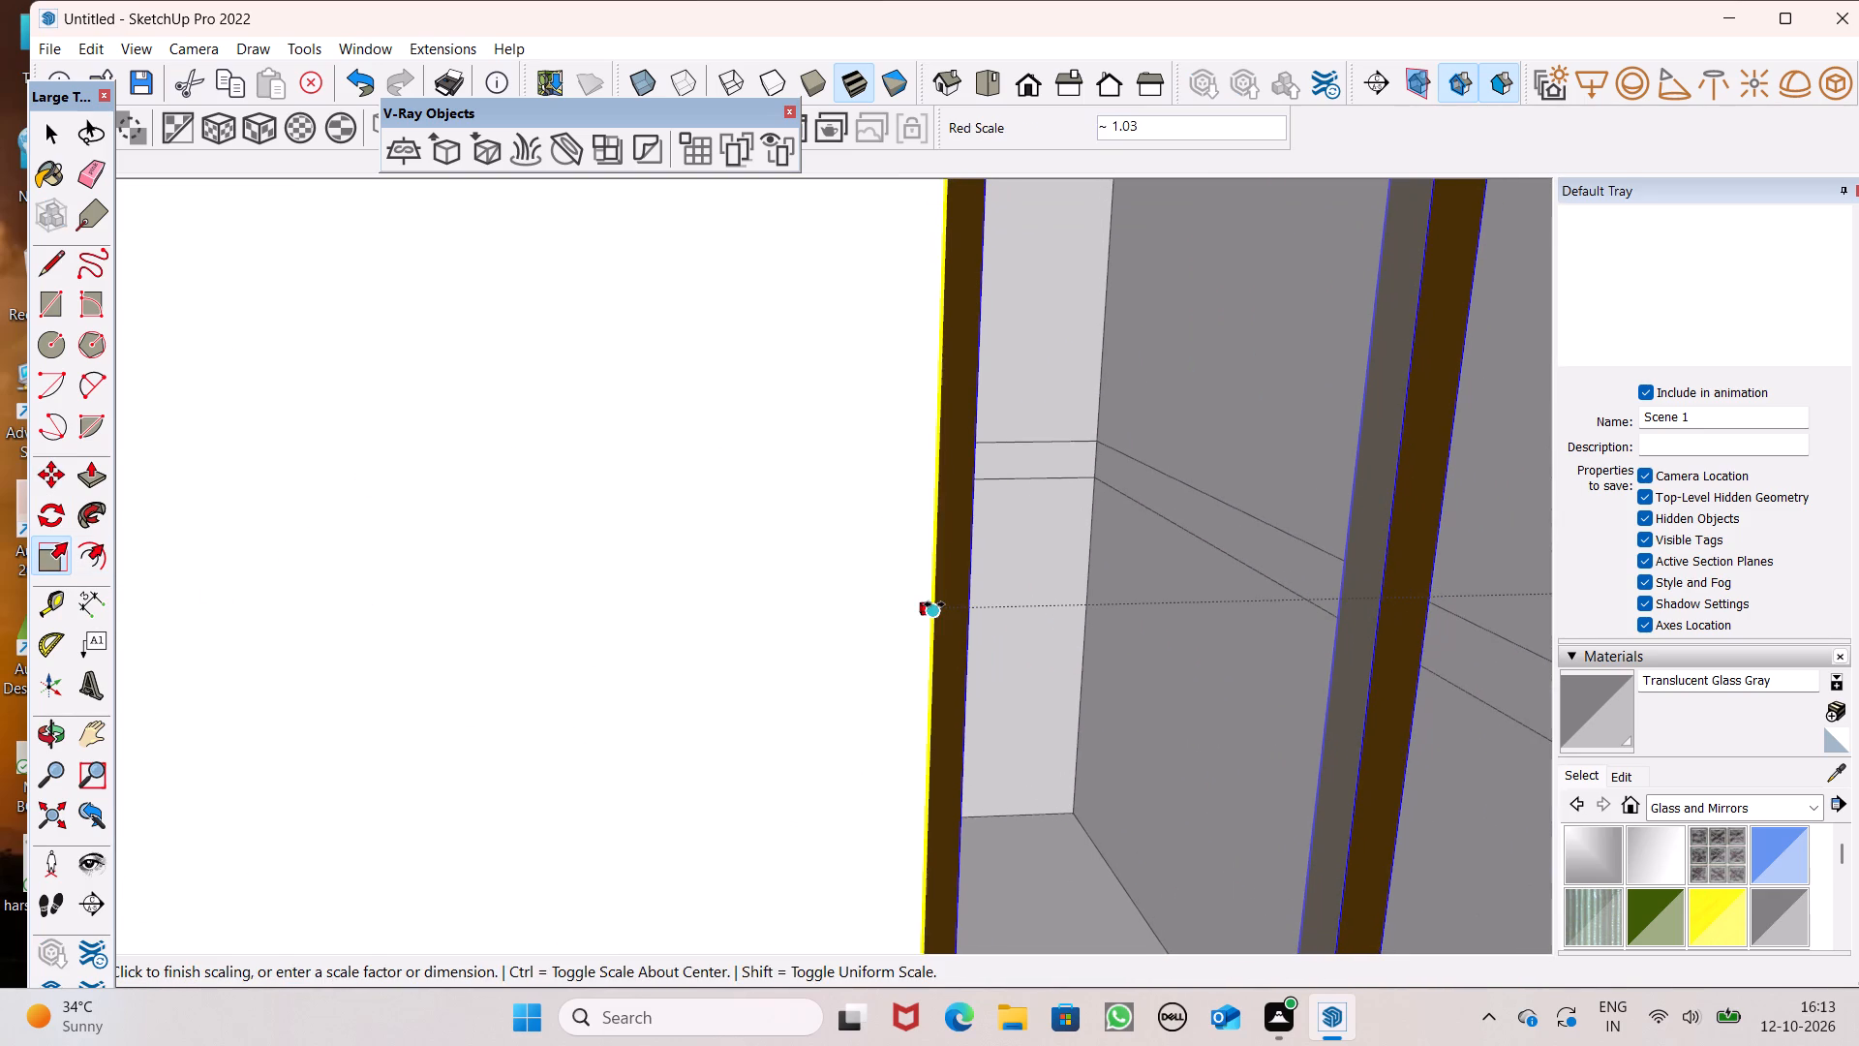
drag(934, 604, 930, 604)
scroll(992, 651, down, 6)
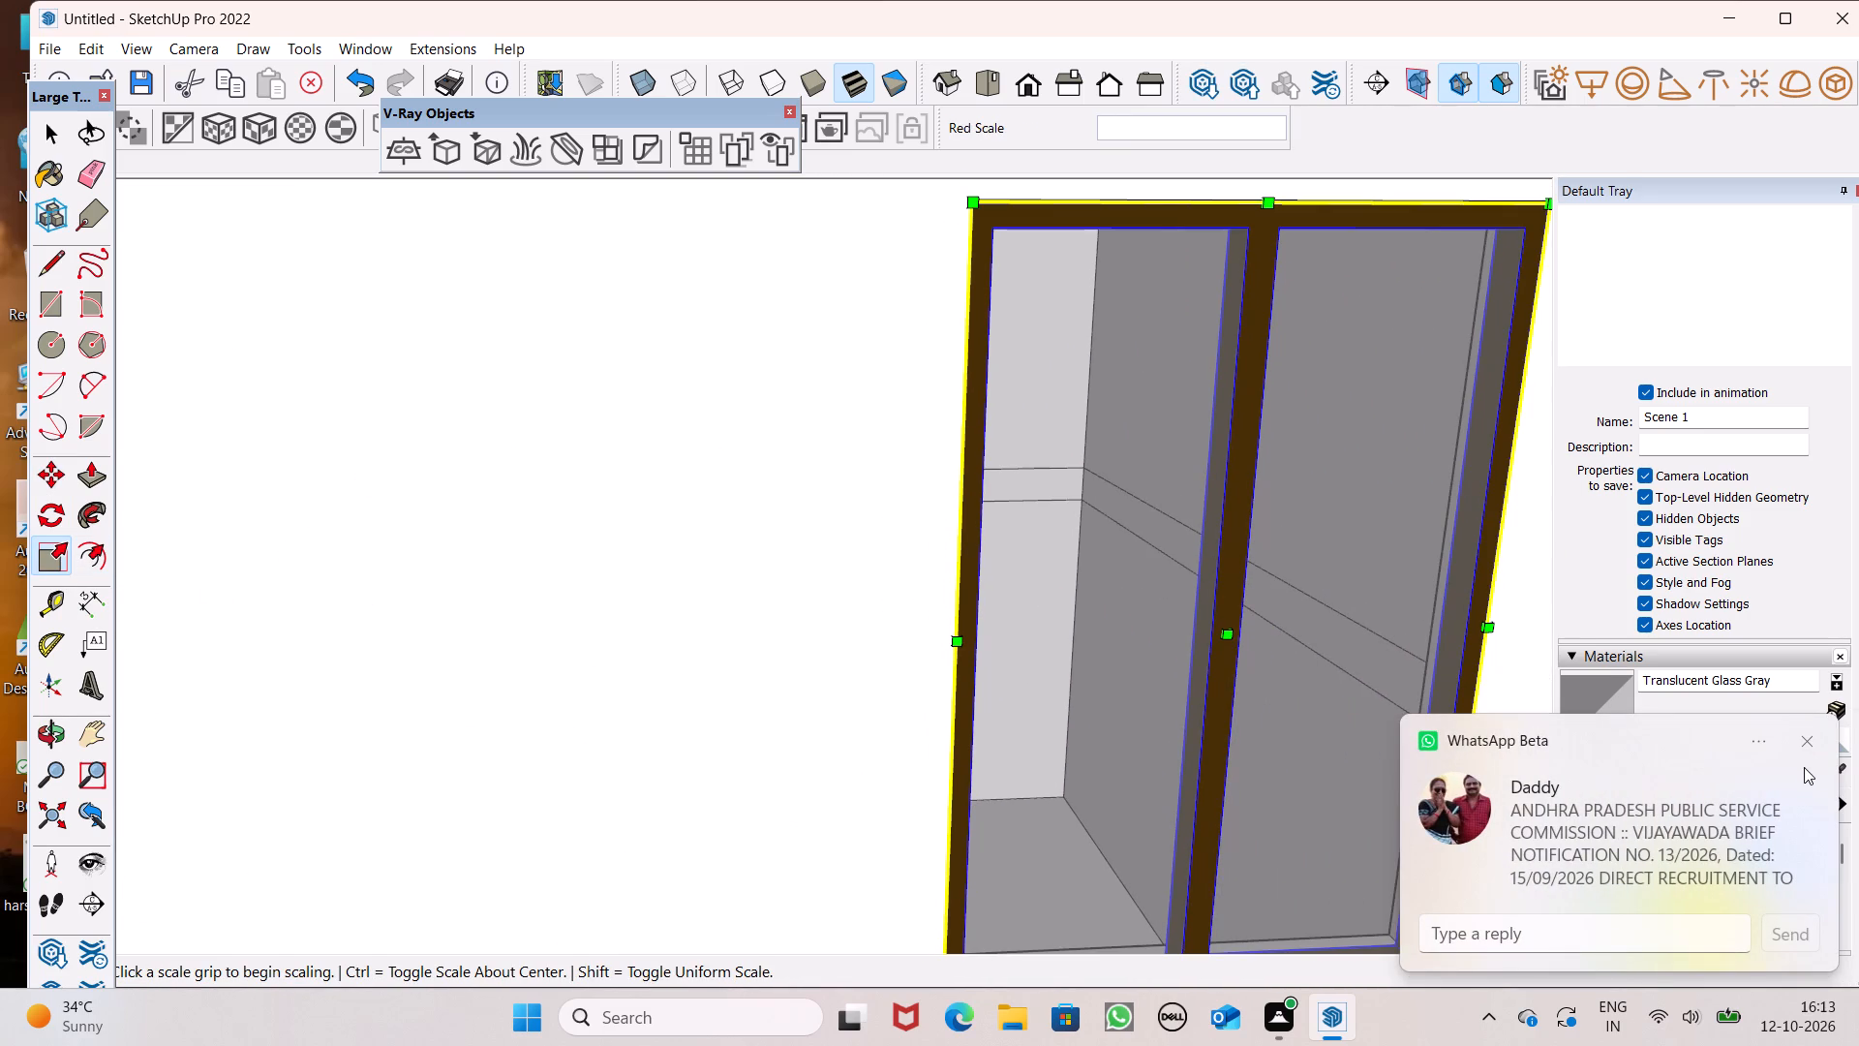
click(1802, 754)
scroll(1694, 781, down, 4)
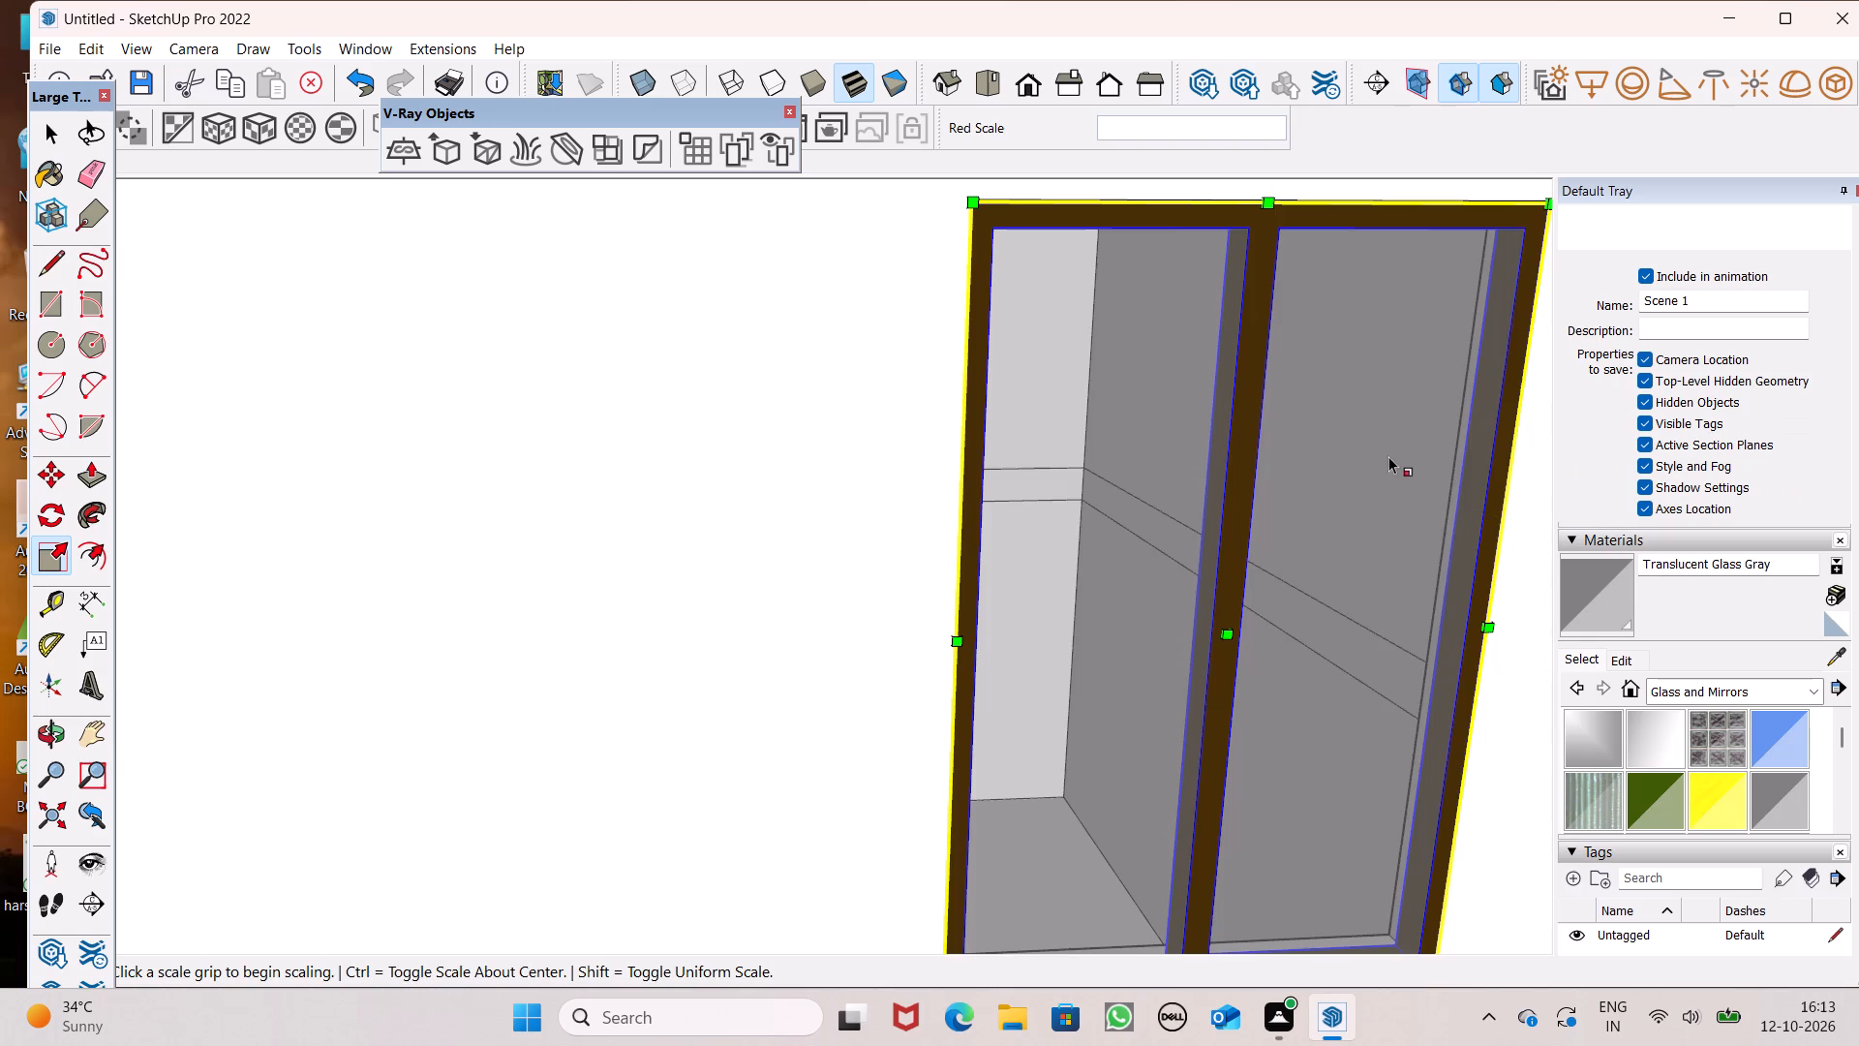
middle_drag(1383, 457, 1323, 507)
scroll(1192, 520, down, 3)
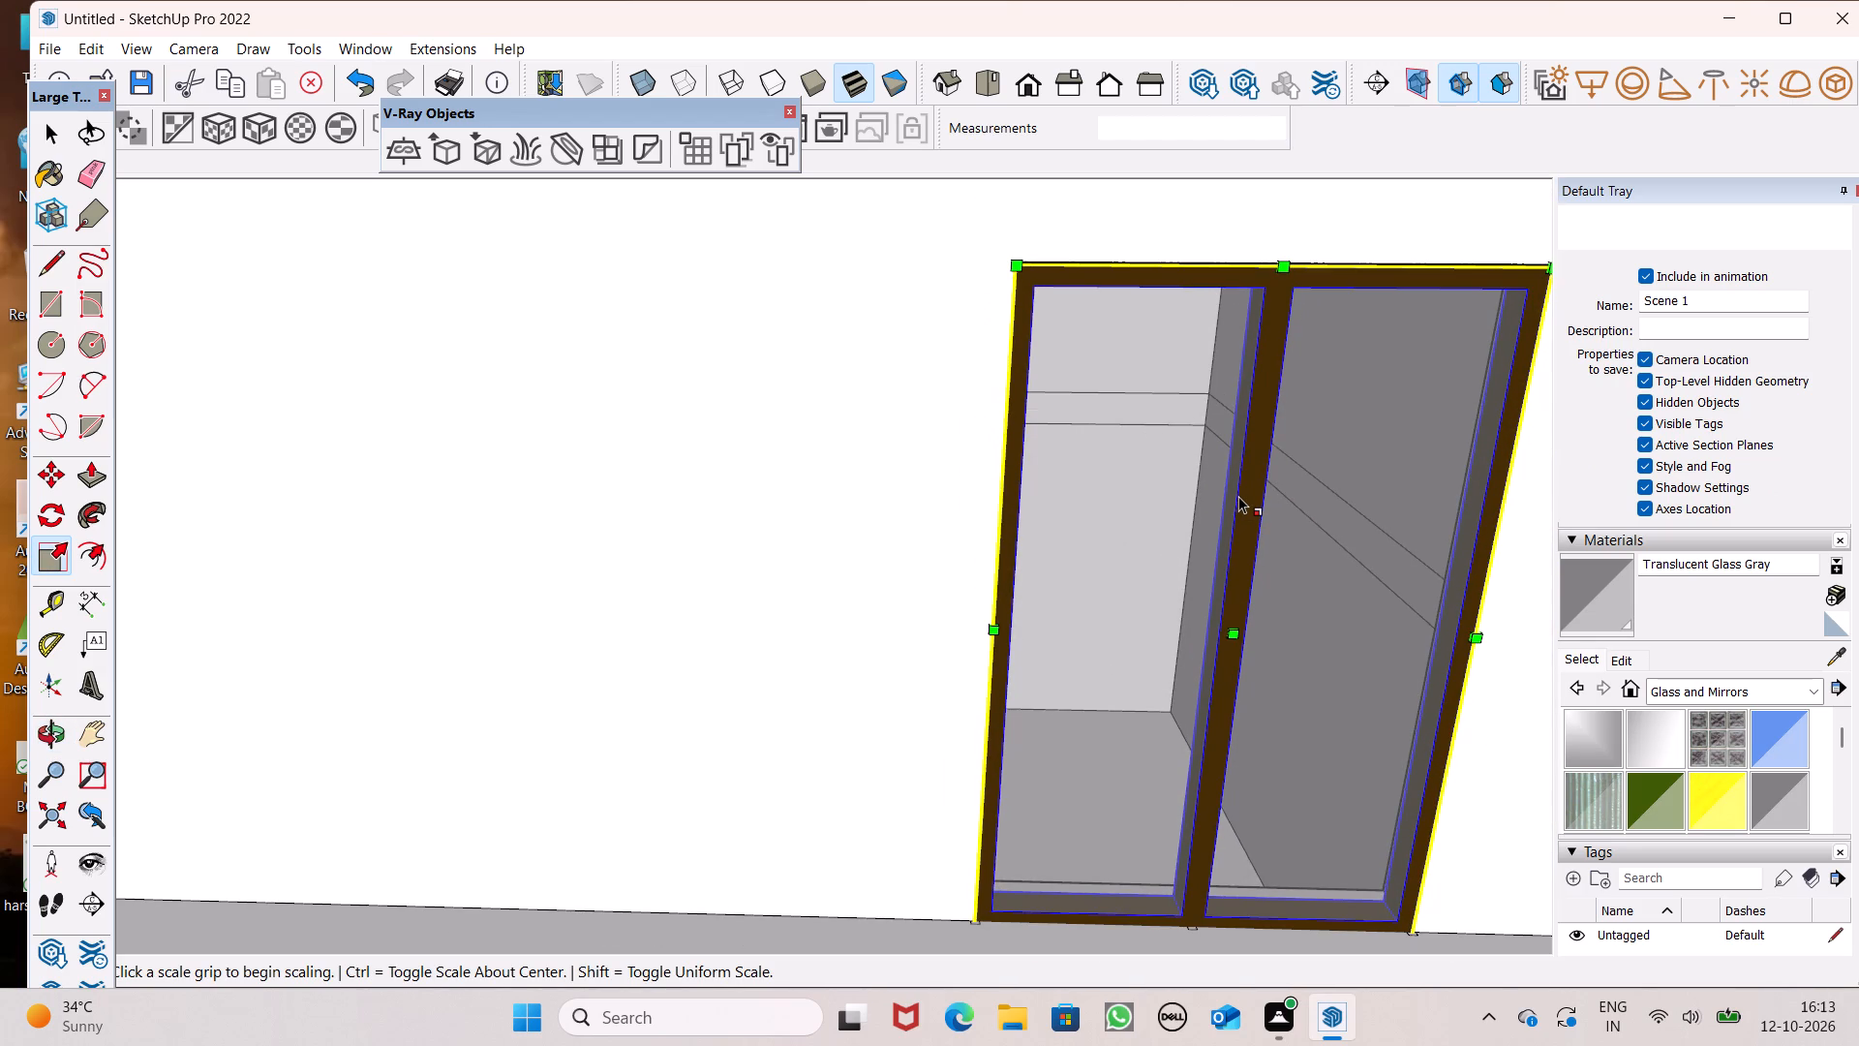
key(space)
Scale the second-floor balcony window along the blue axis until its top edge meets the top of the opening.
scroll(1214, 303, up, 7)
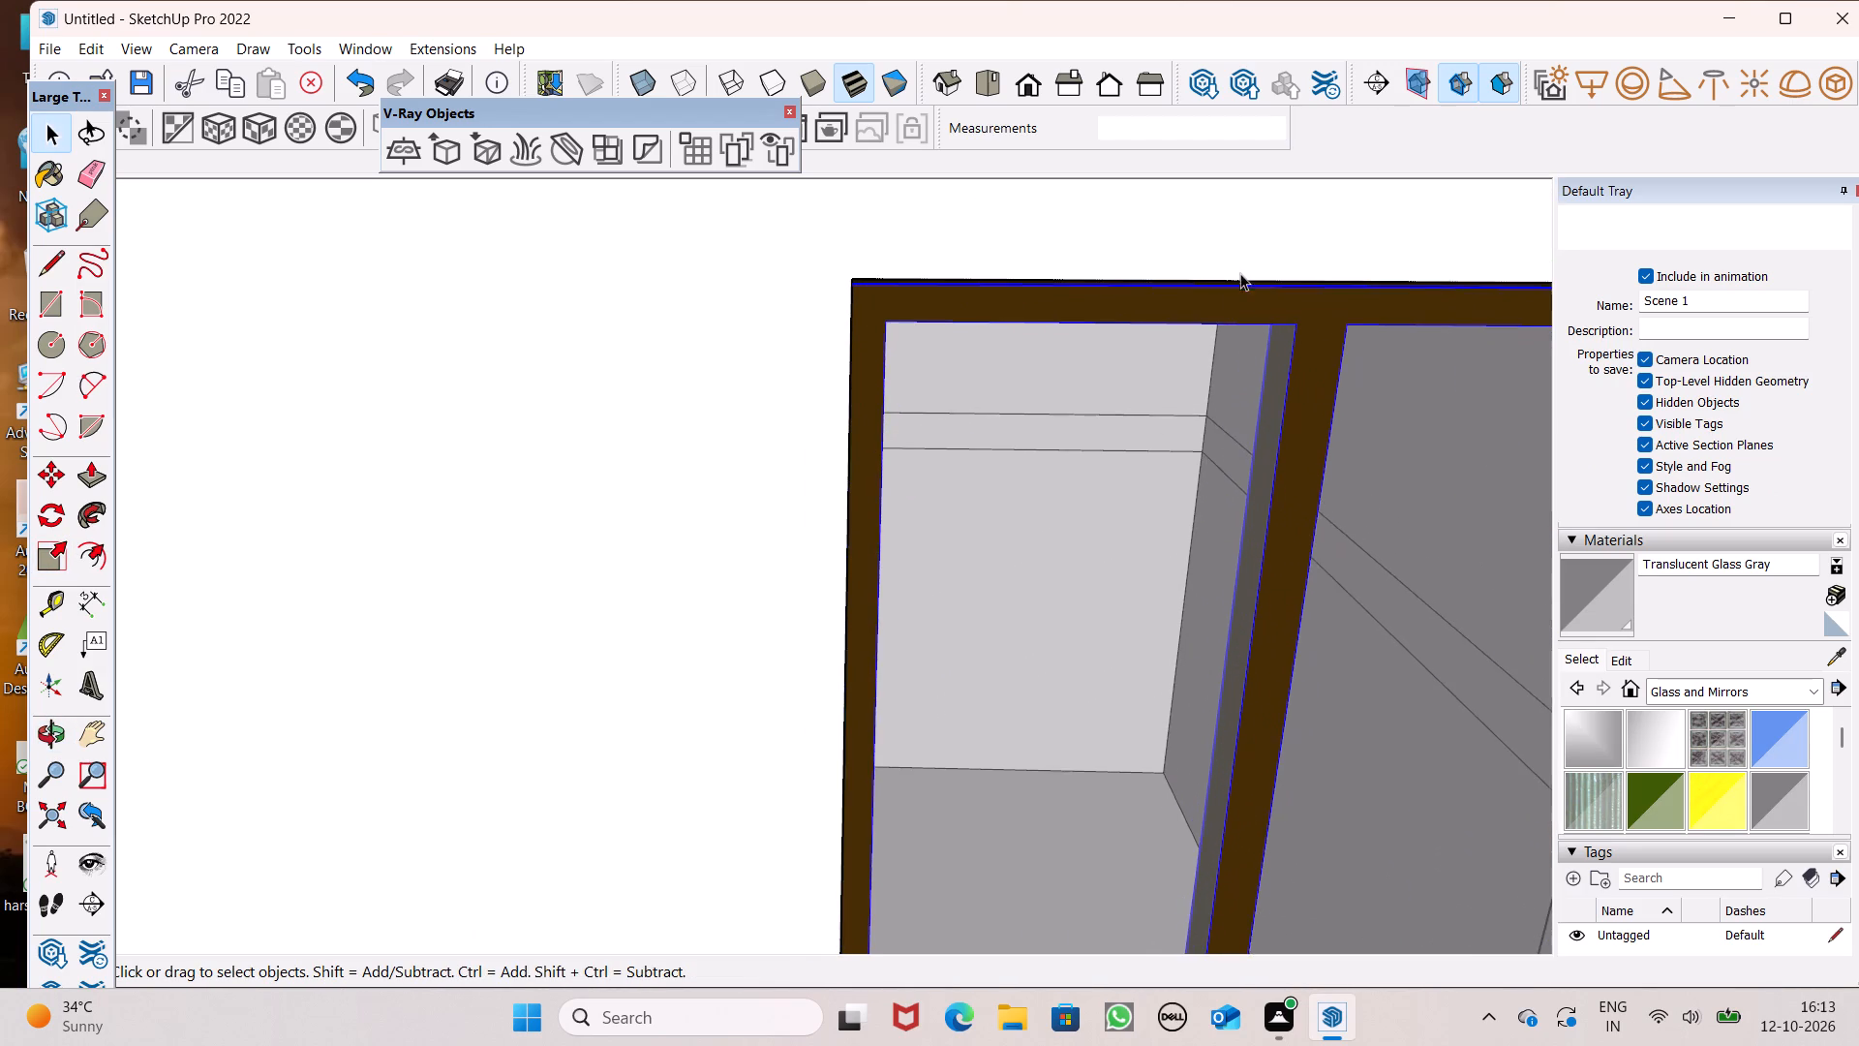
scroll(1241, 272, up, 14)
middle_drag(1241, 324, 1256, 373)
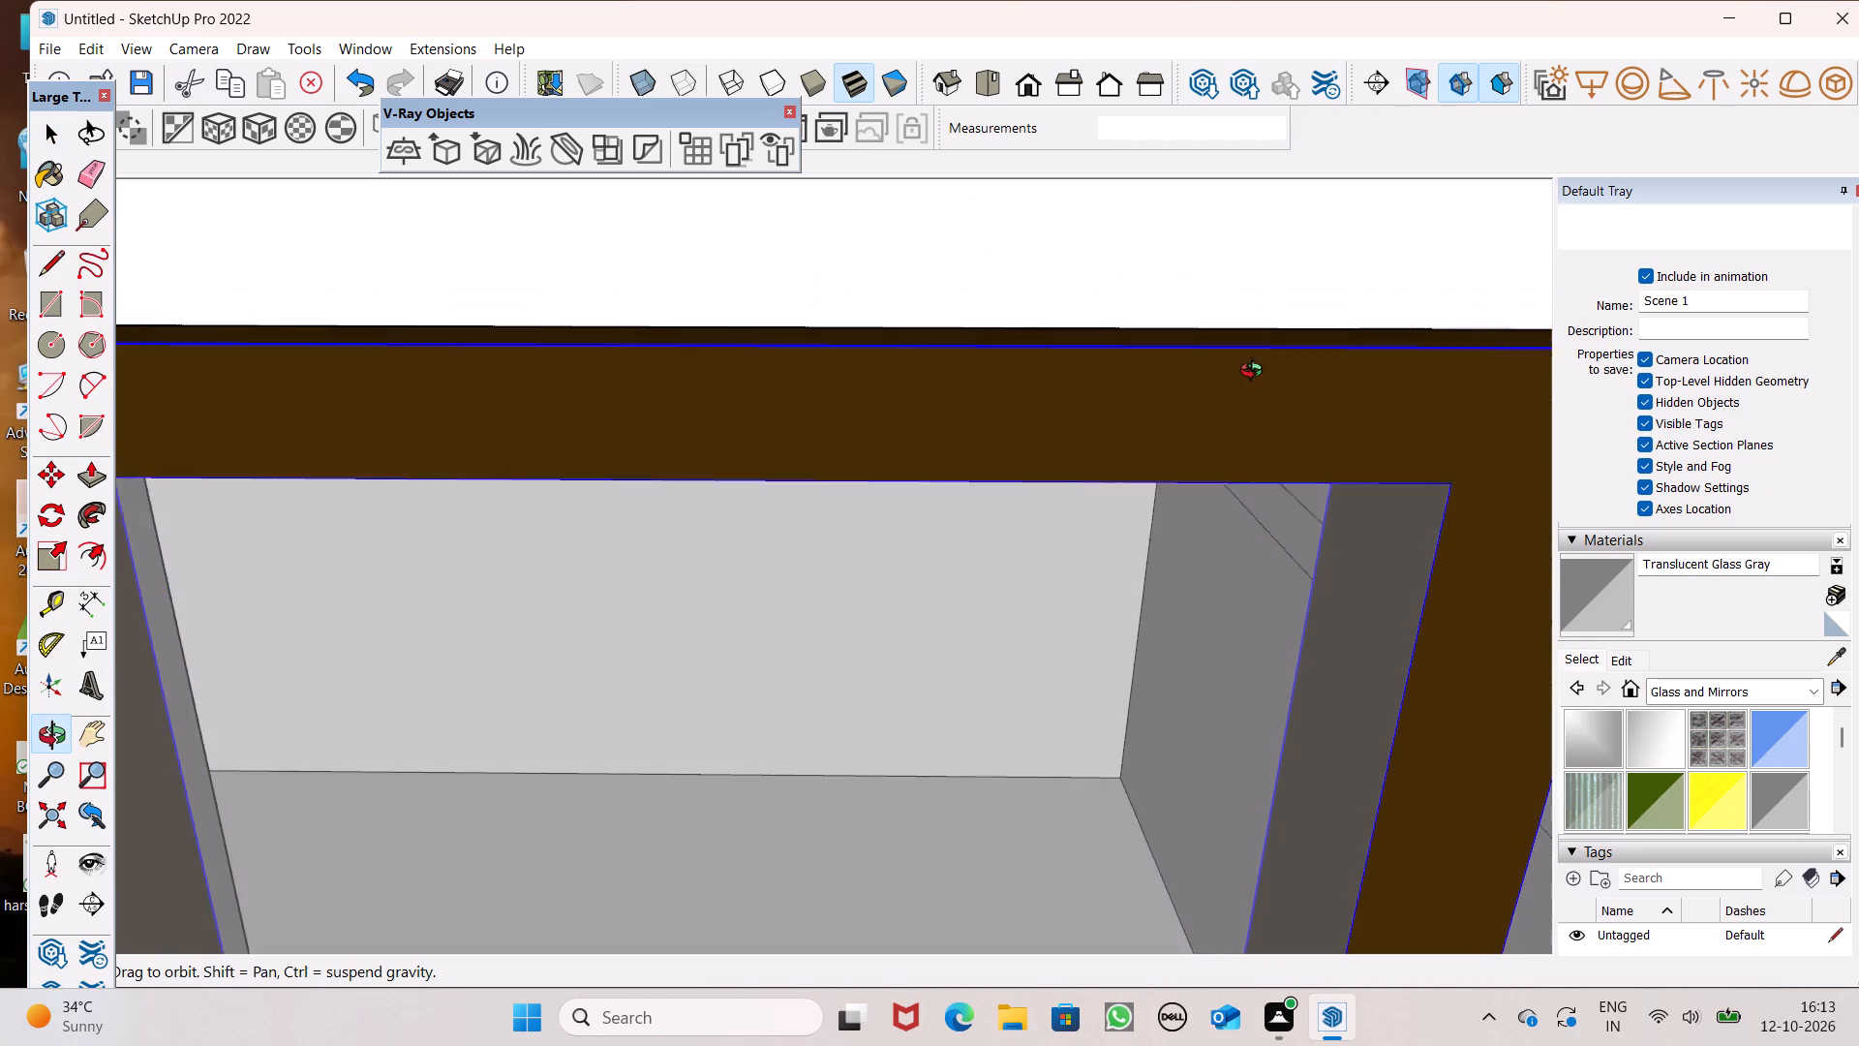
middle_drag(1256, 373, 1241, 252)
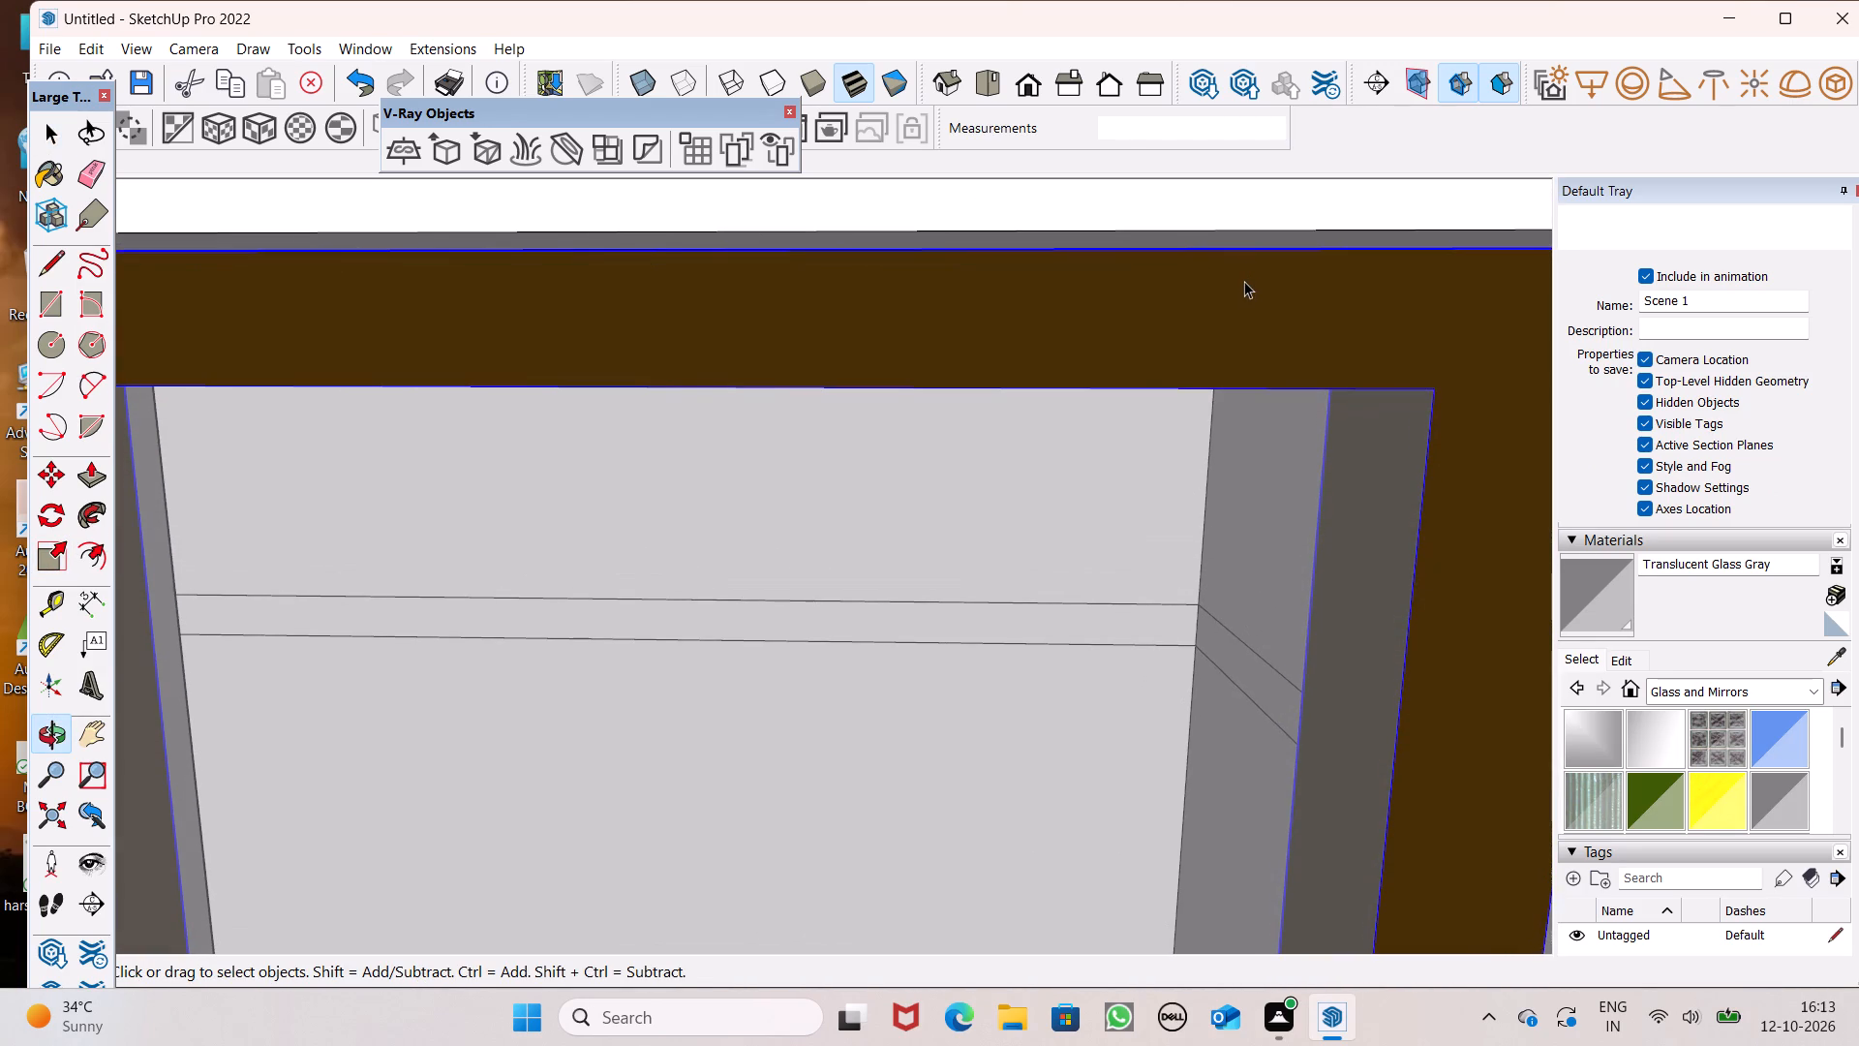
click(56, 556)
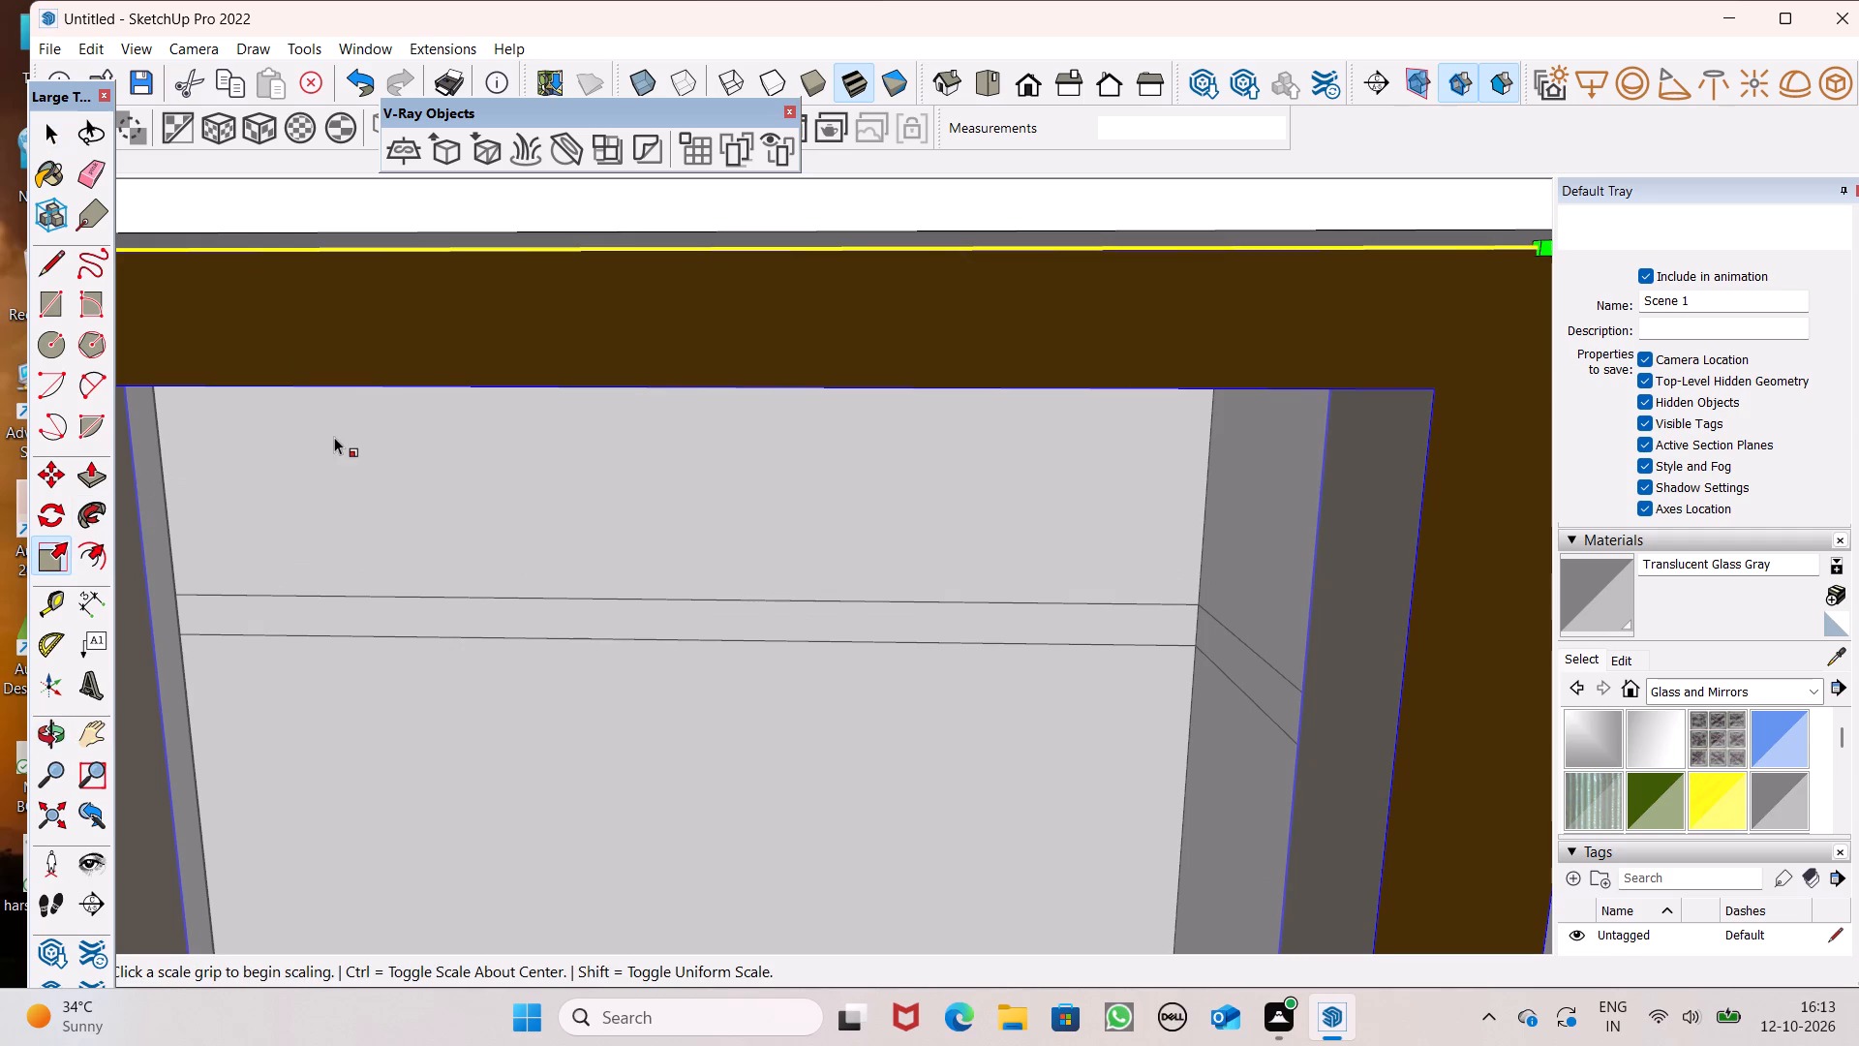
scroll(343, 435, down, 6)
scroll(260, 412, down, 3)
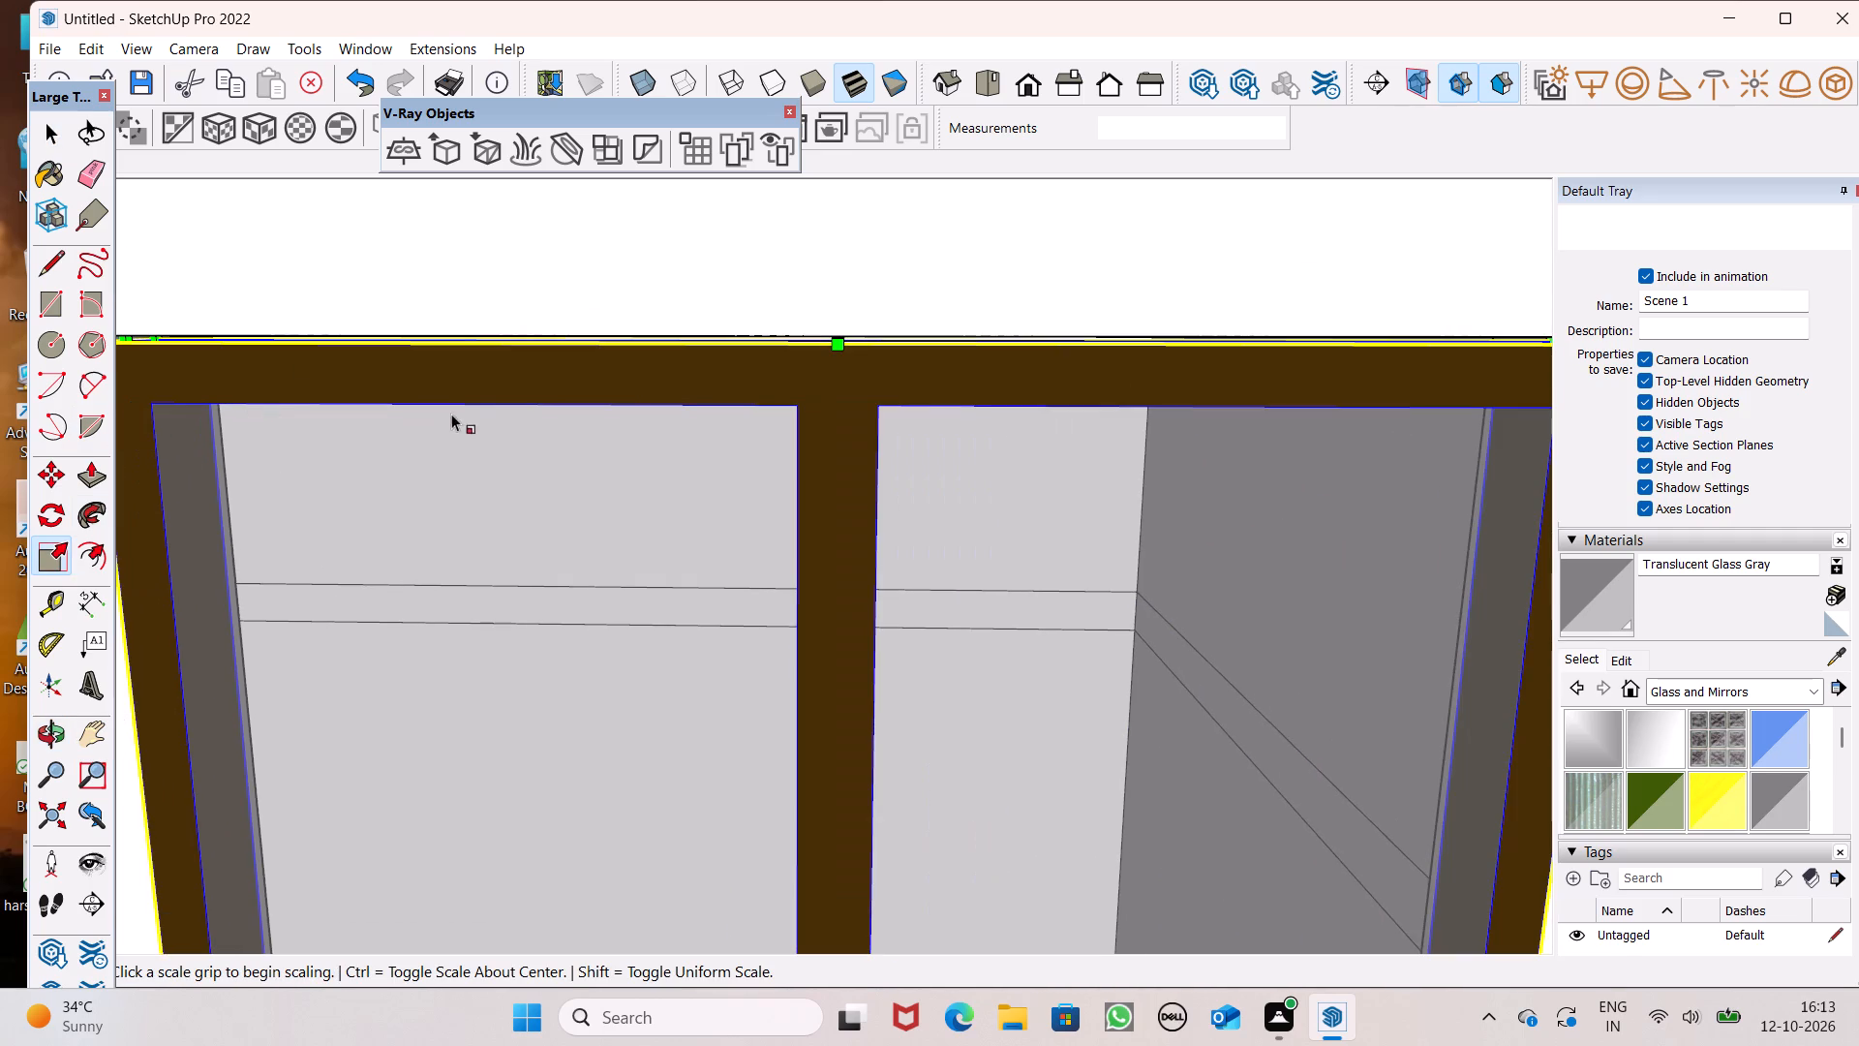
middle_drag(700, 401, 819, 396)
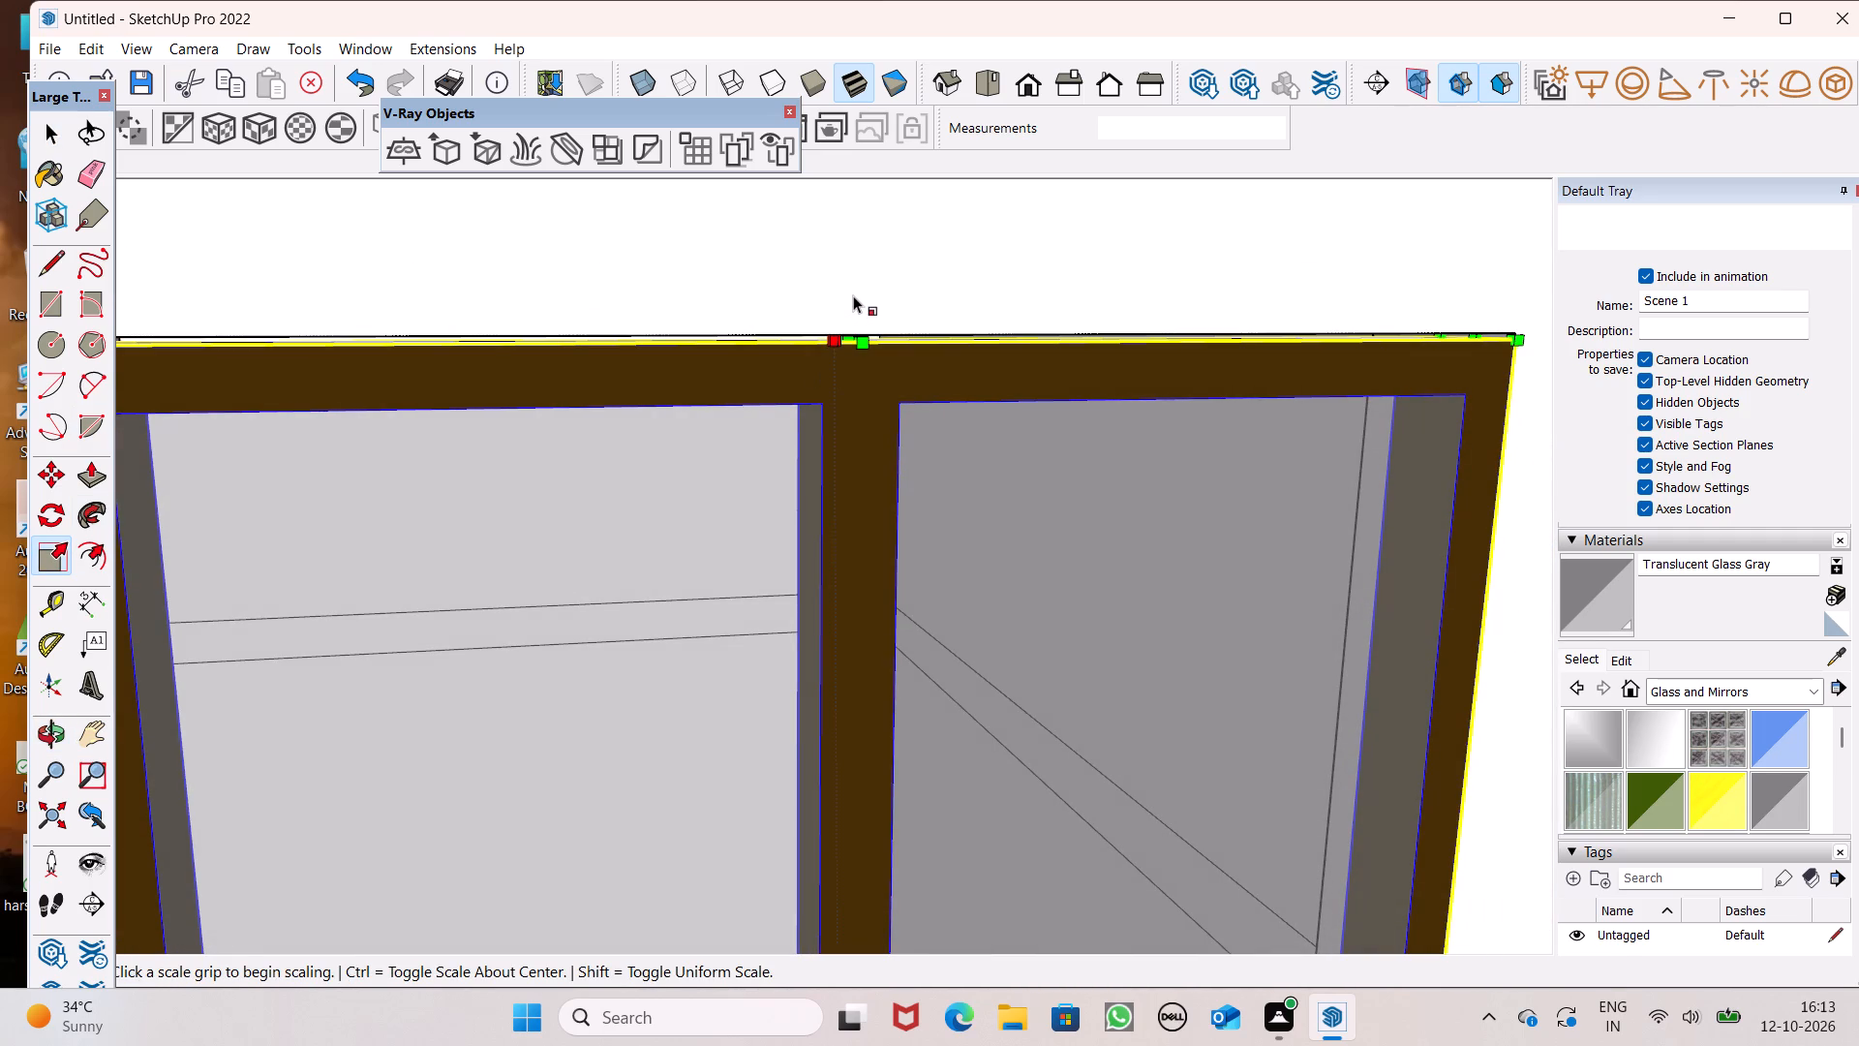
scroll(856, 304, up, 11)
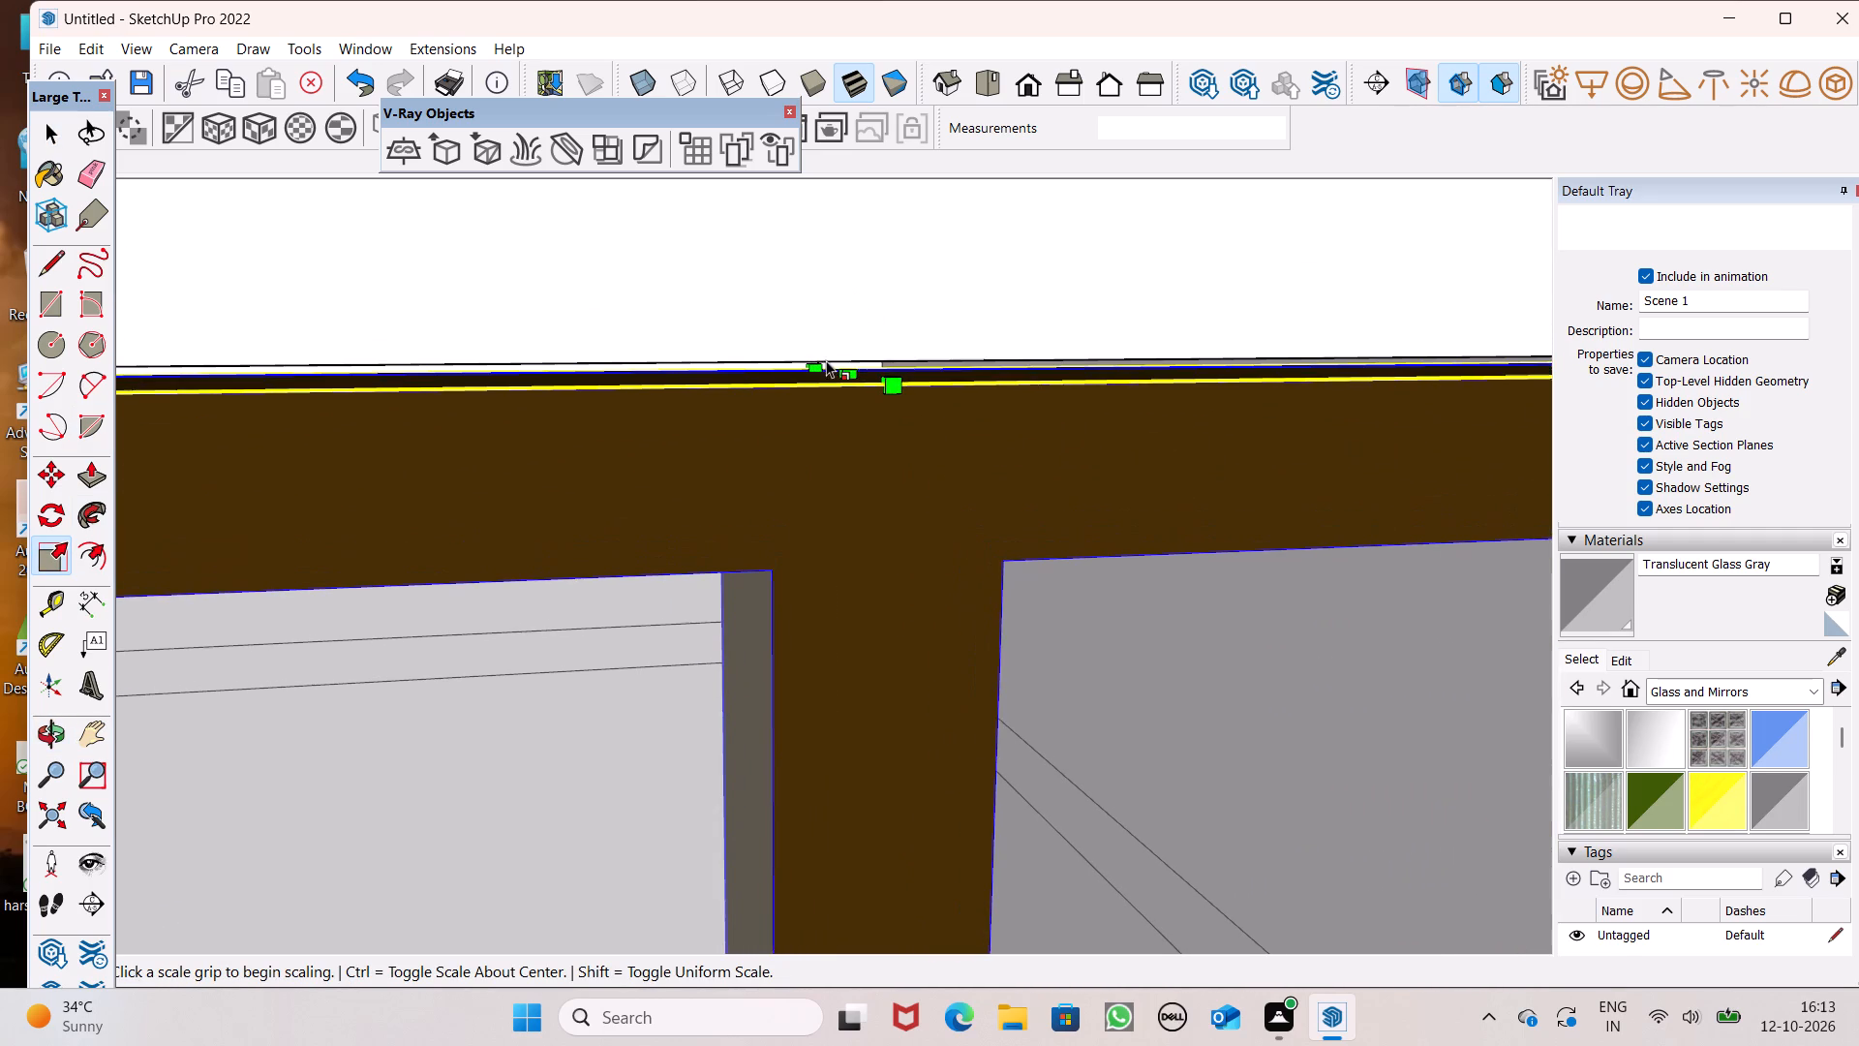
drag(848, 381, 846, 360)
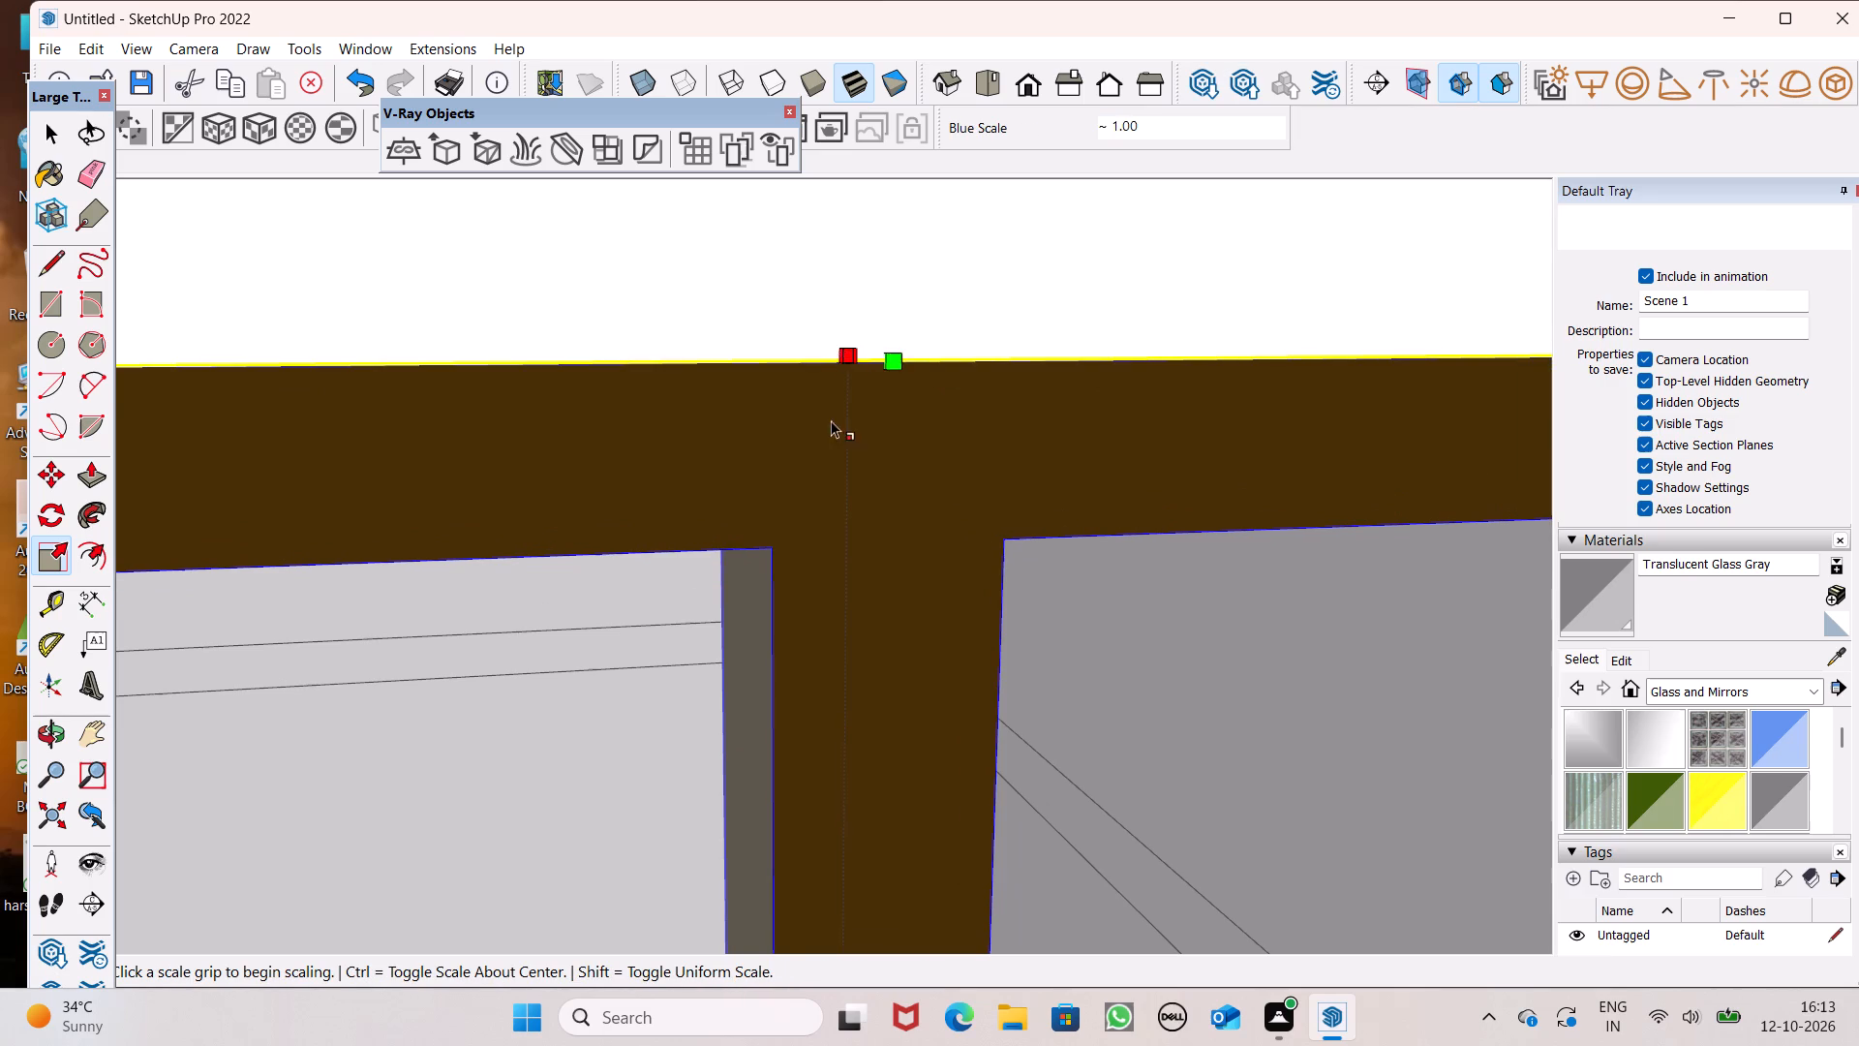
scroll(828, 483, down, 11)
scroll(829, 485, down, 10)
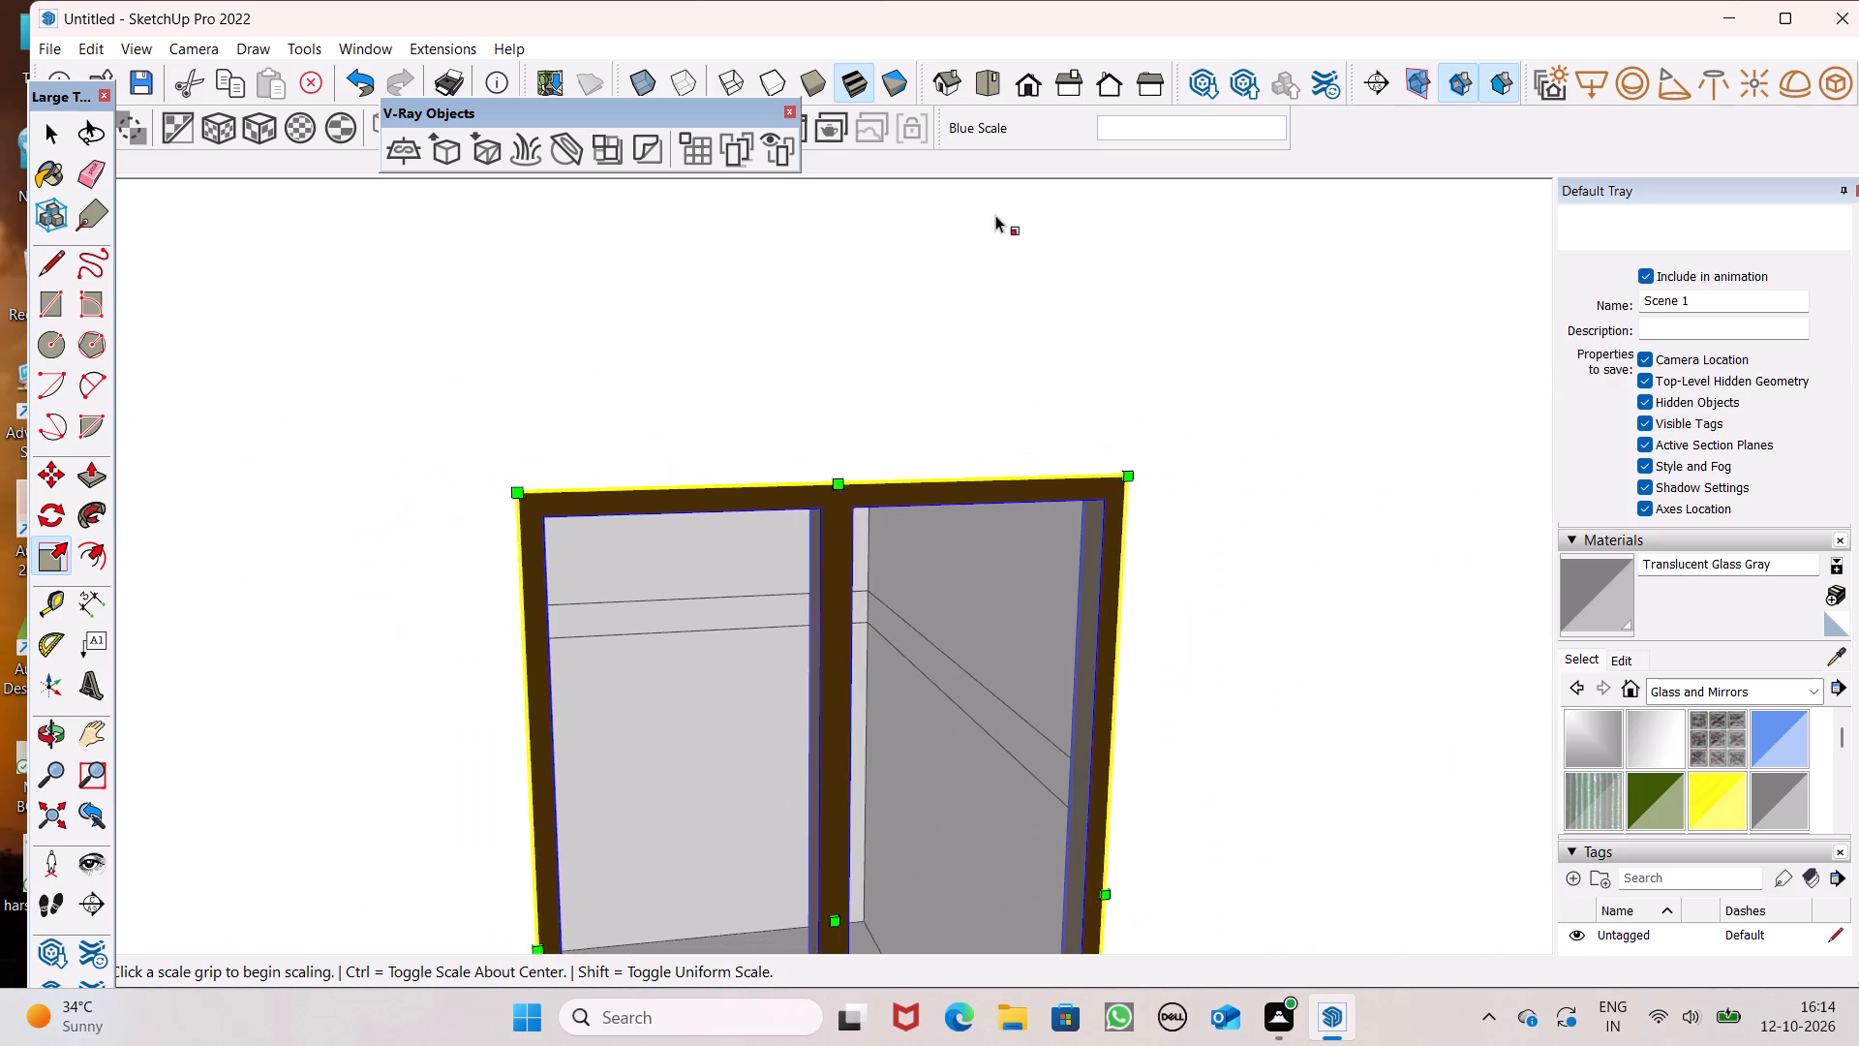
key(space)
Copy the second-floor balcony's two-pane window up into the third-floor balcony door opening.
scroll(1015, 212, down, 9)
scroll(936, 458, down, 16)
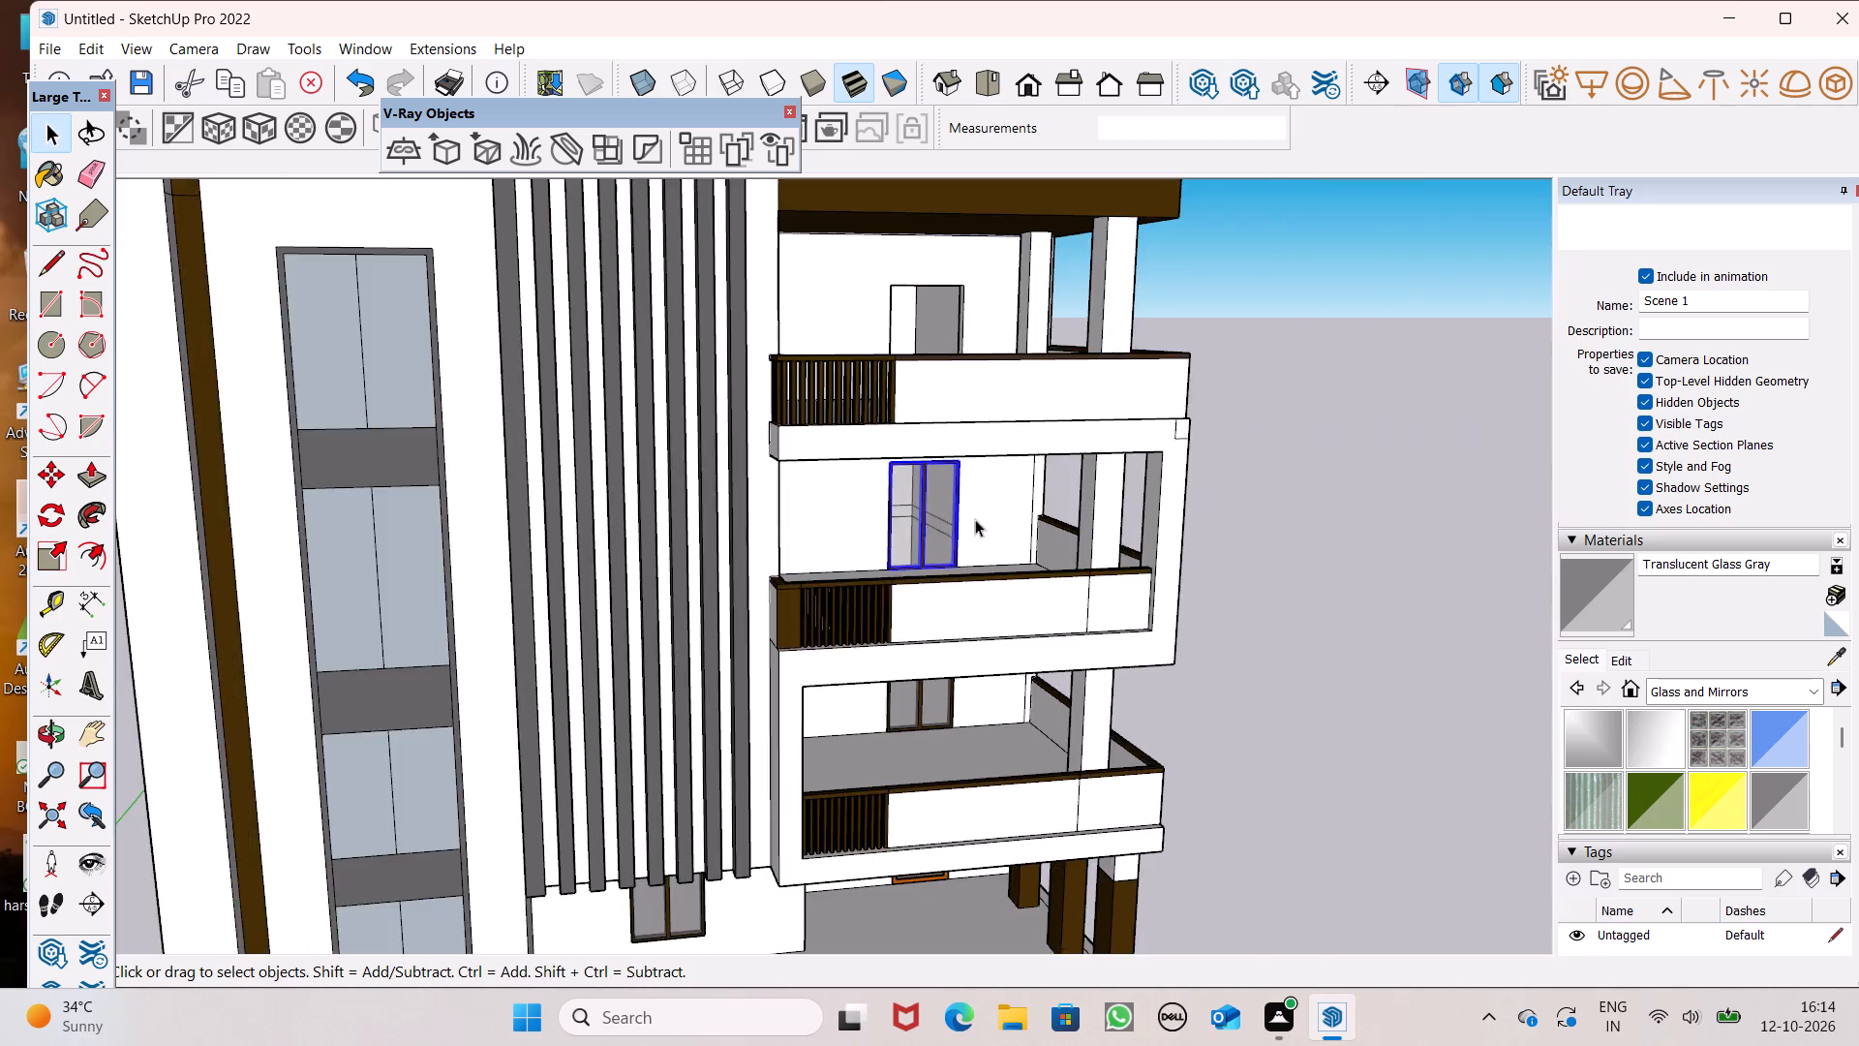
middle_drag(978, 529, 839, 559)
middle_click(839, 558)
scroll(936, 451, up, 6)
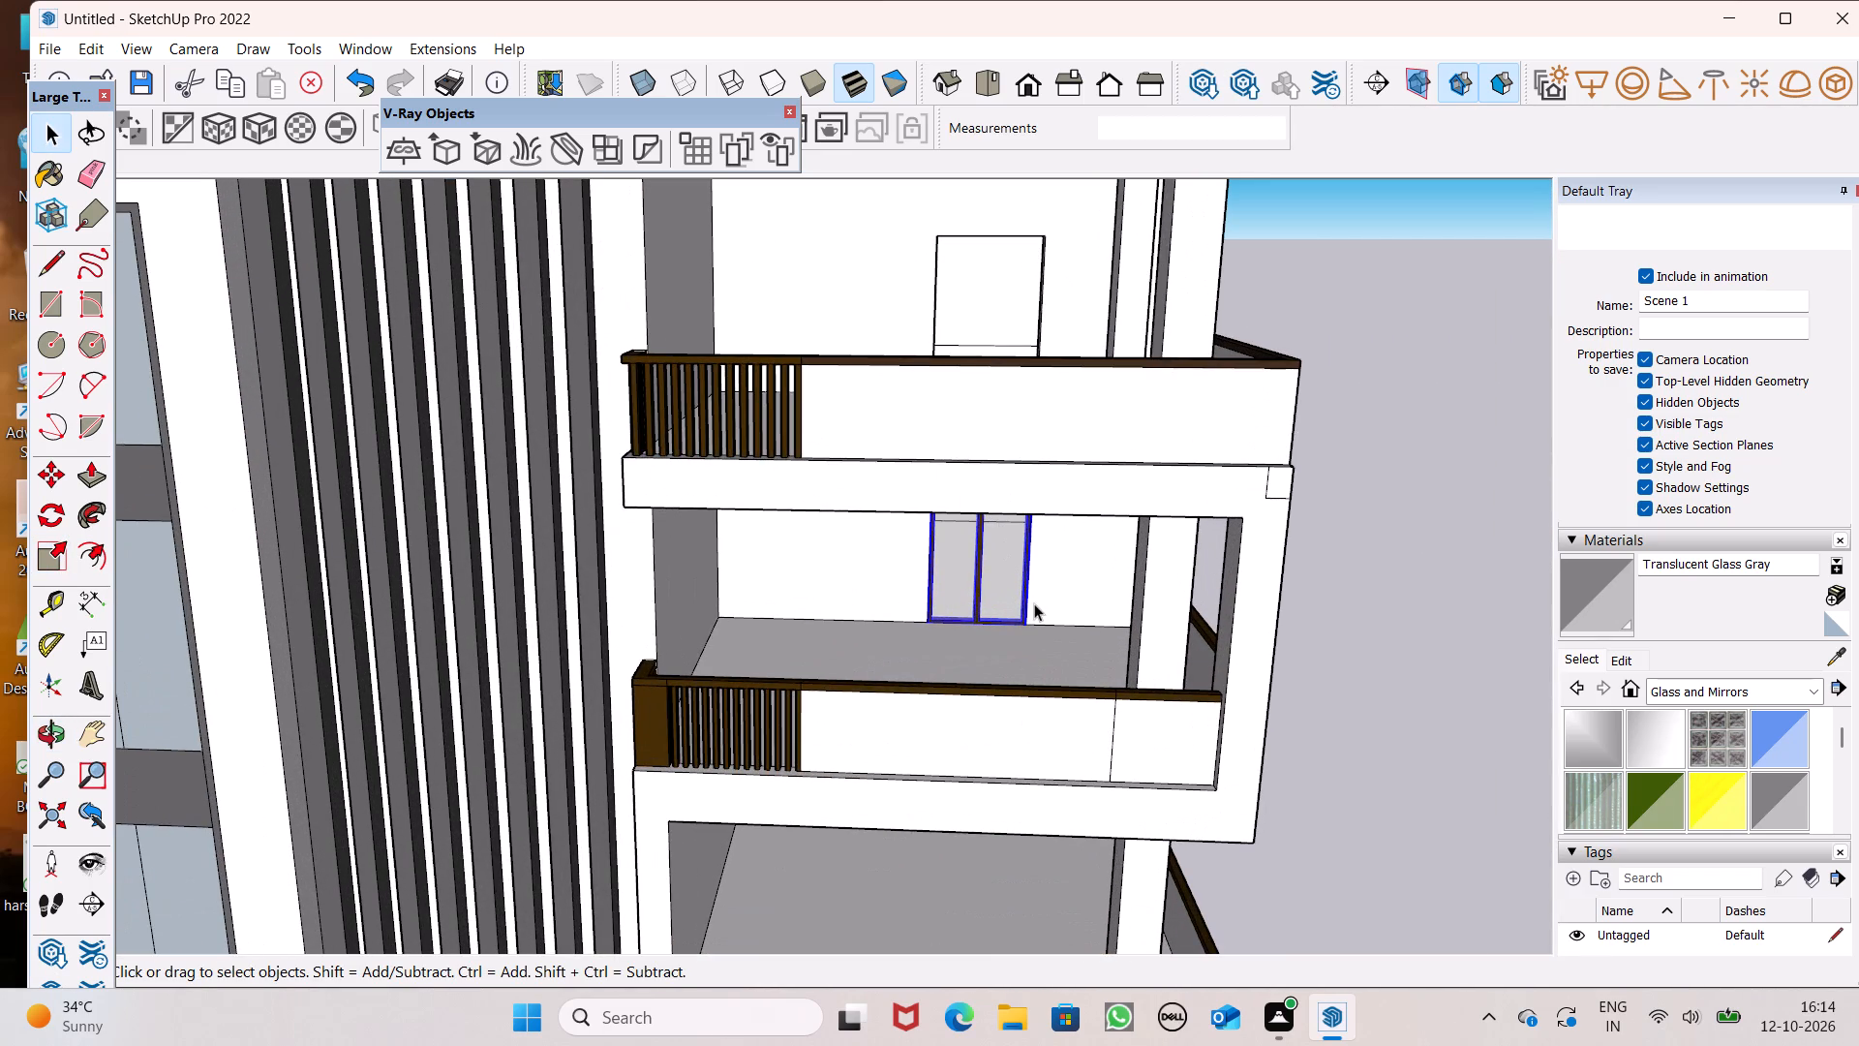
key(m)
key(Return)
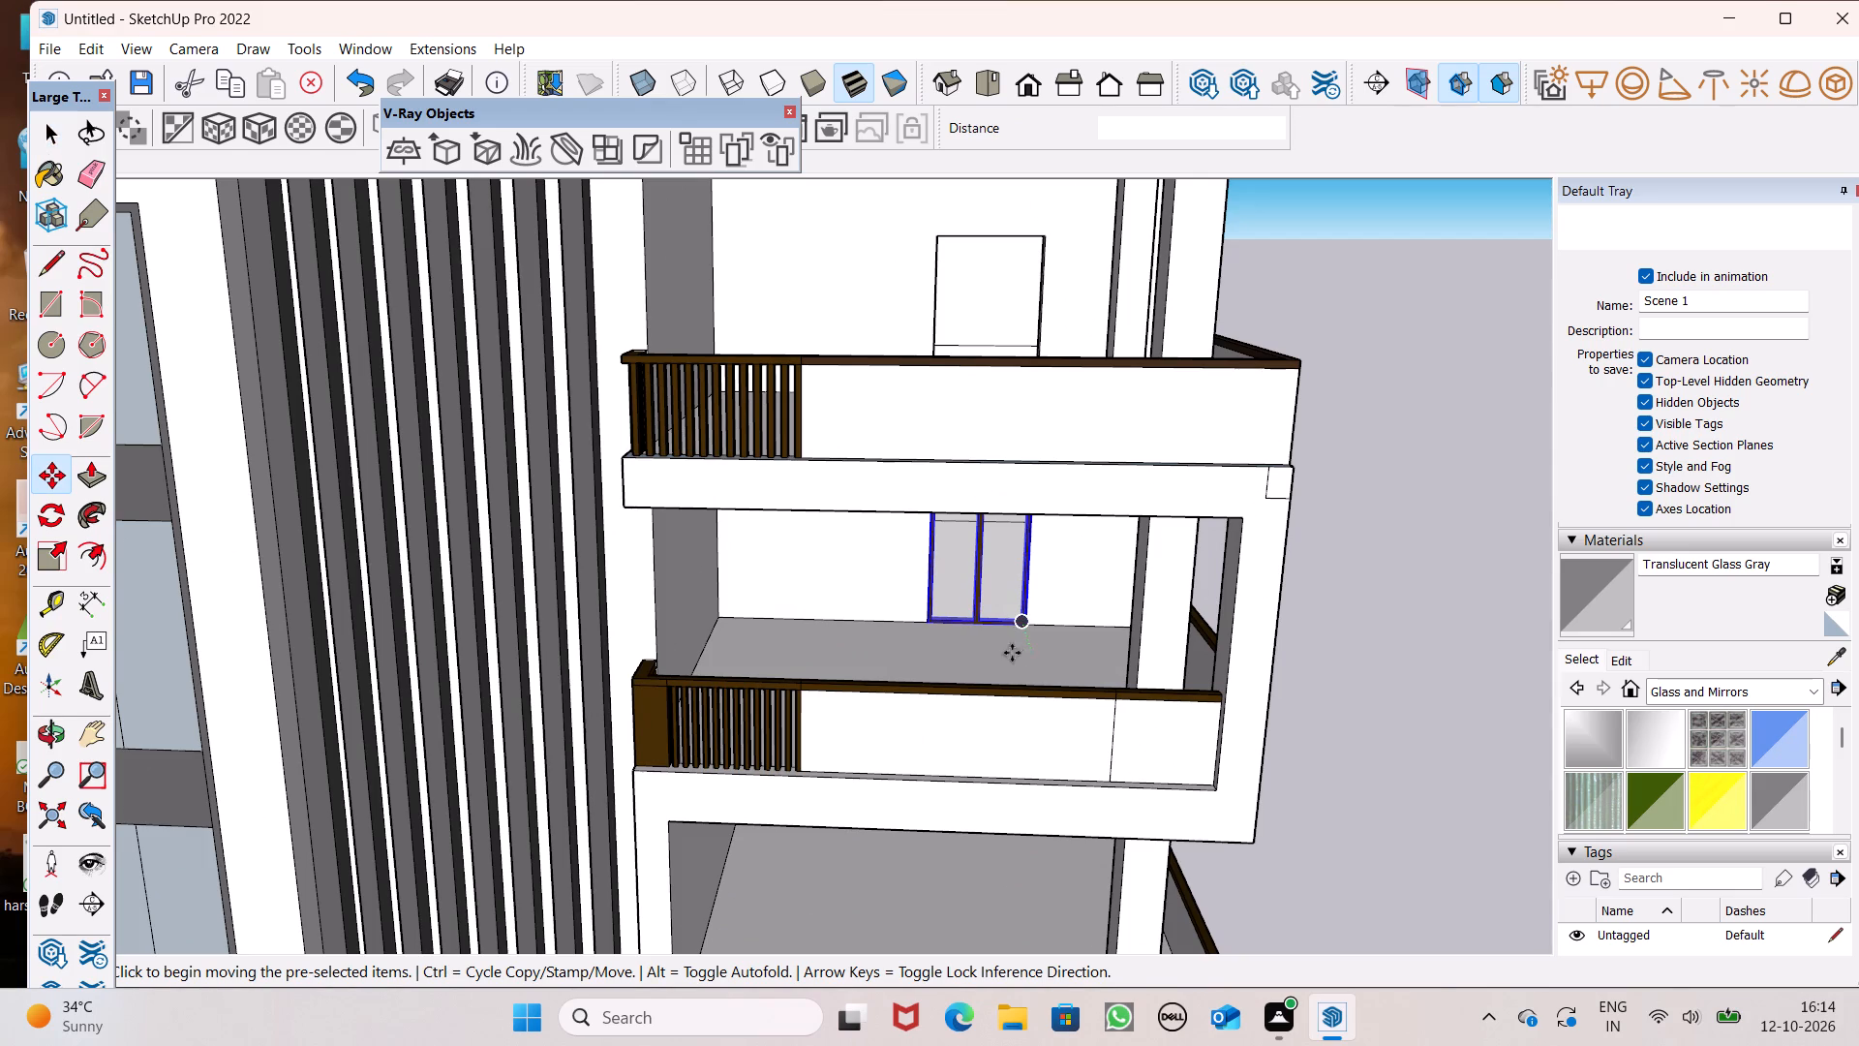
drag(1018, 620, 1002, 447)
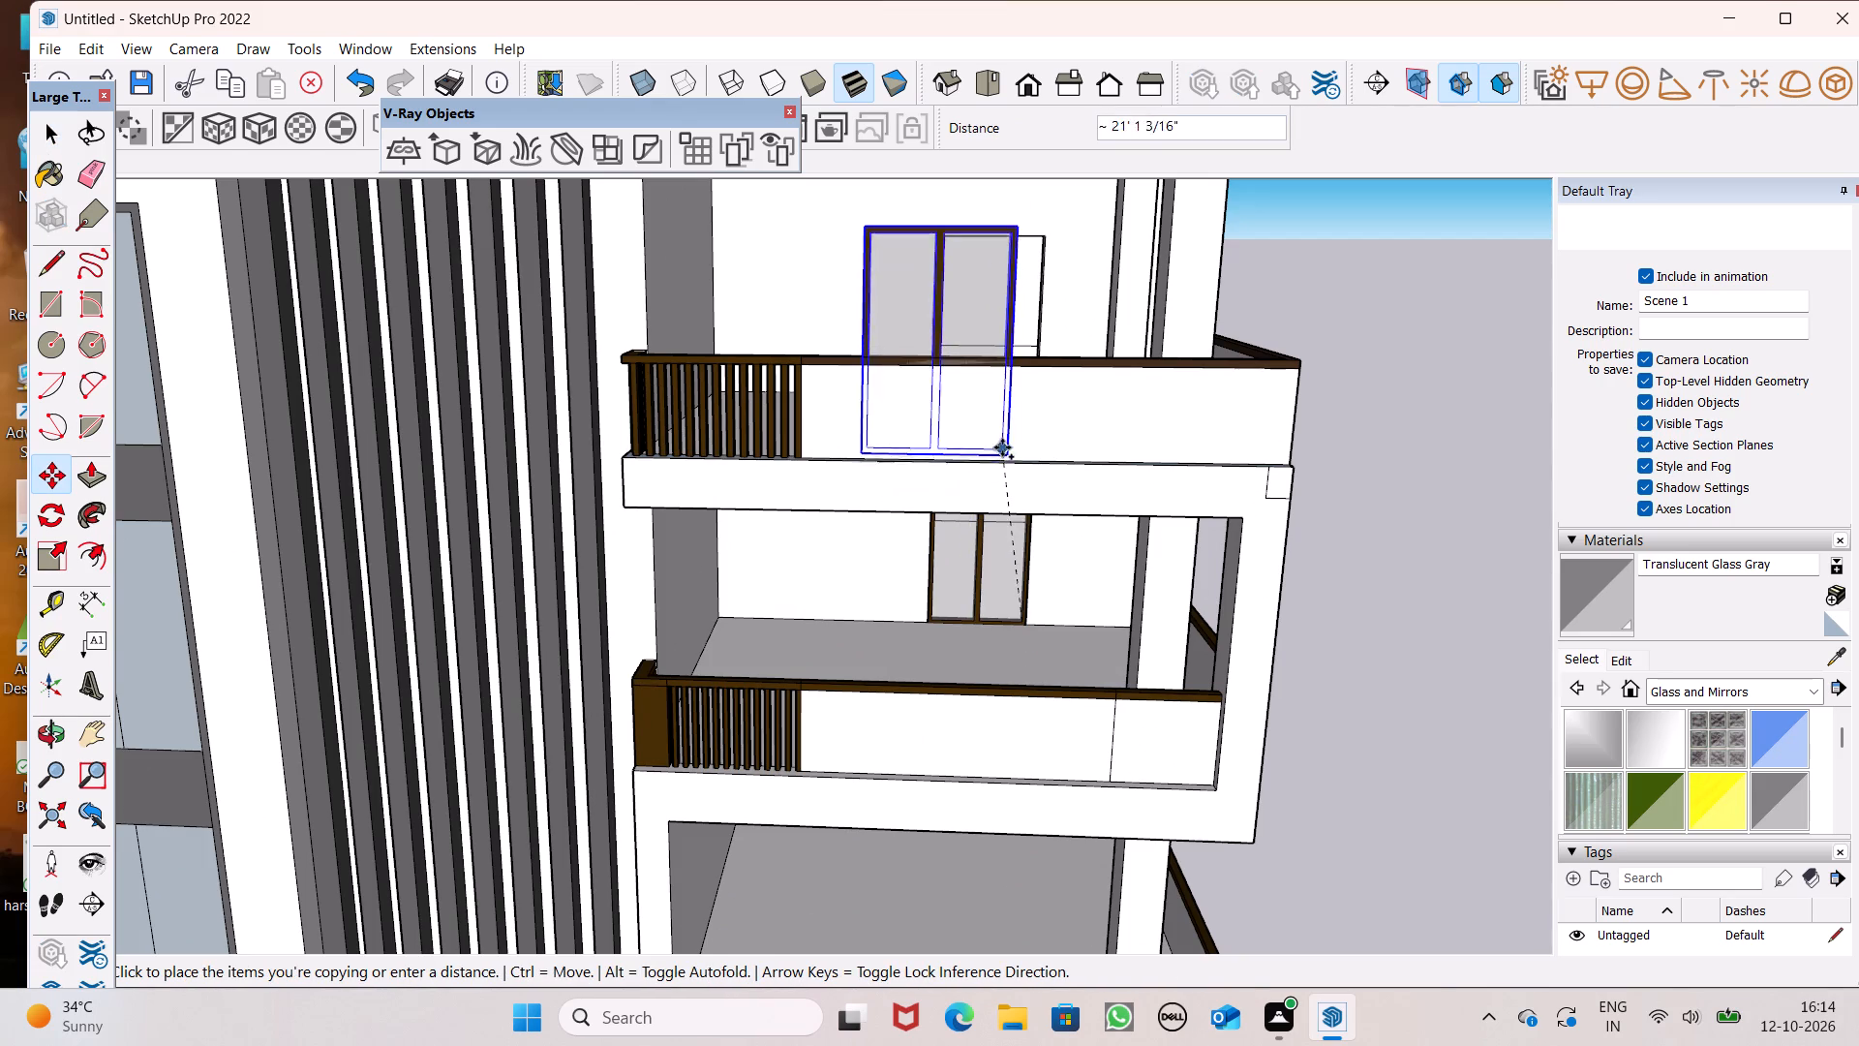
drag(1002, 447, 1023, 381)
Move the third-floor balcony window copy down so its bottom corner meets the floor-level corner of the opening.
scroll(1030, 269, up, 8)
middle_drag(1036, 330, 1018, 356)
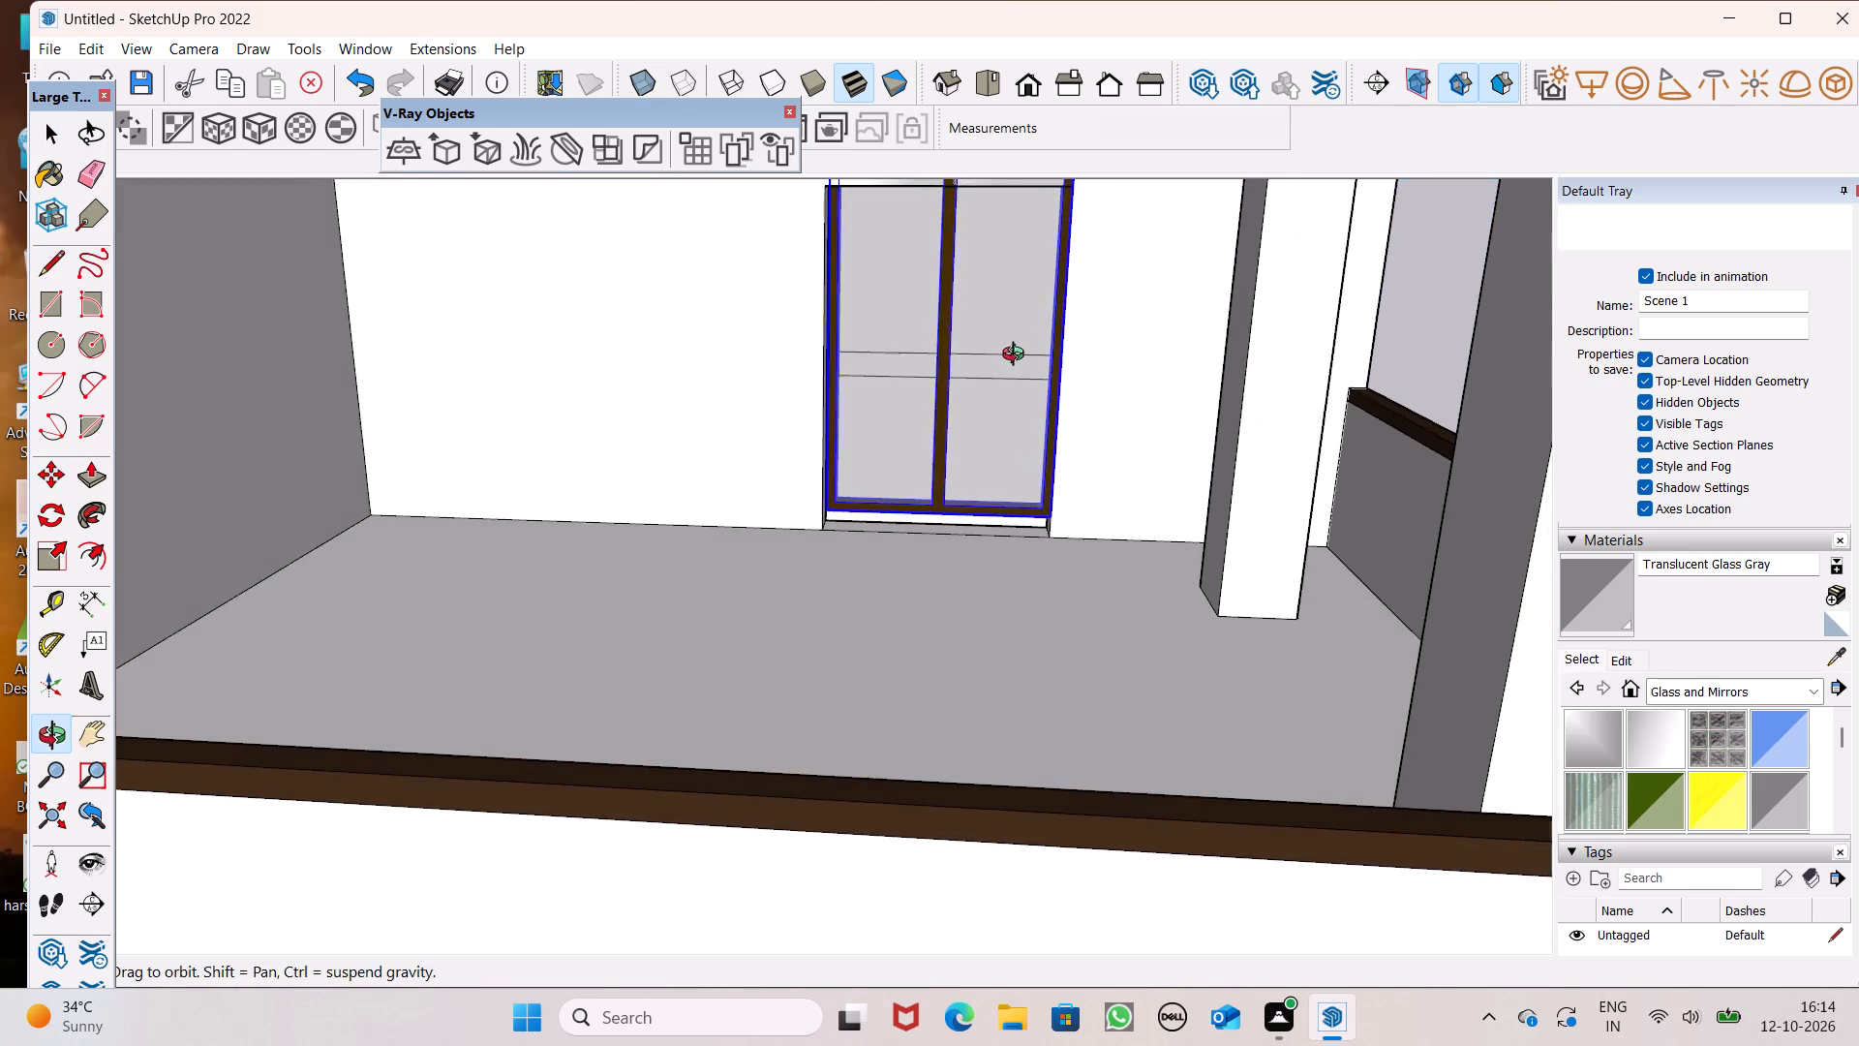
middle_drag(1018, 356, 1017, 355)
scroll(1017, 400, up, 6)
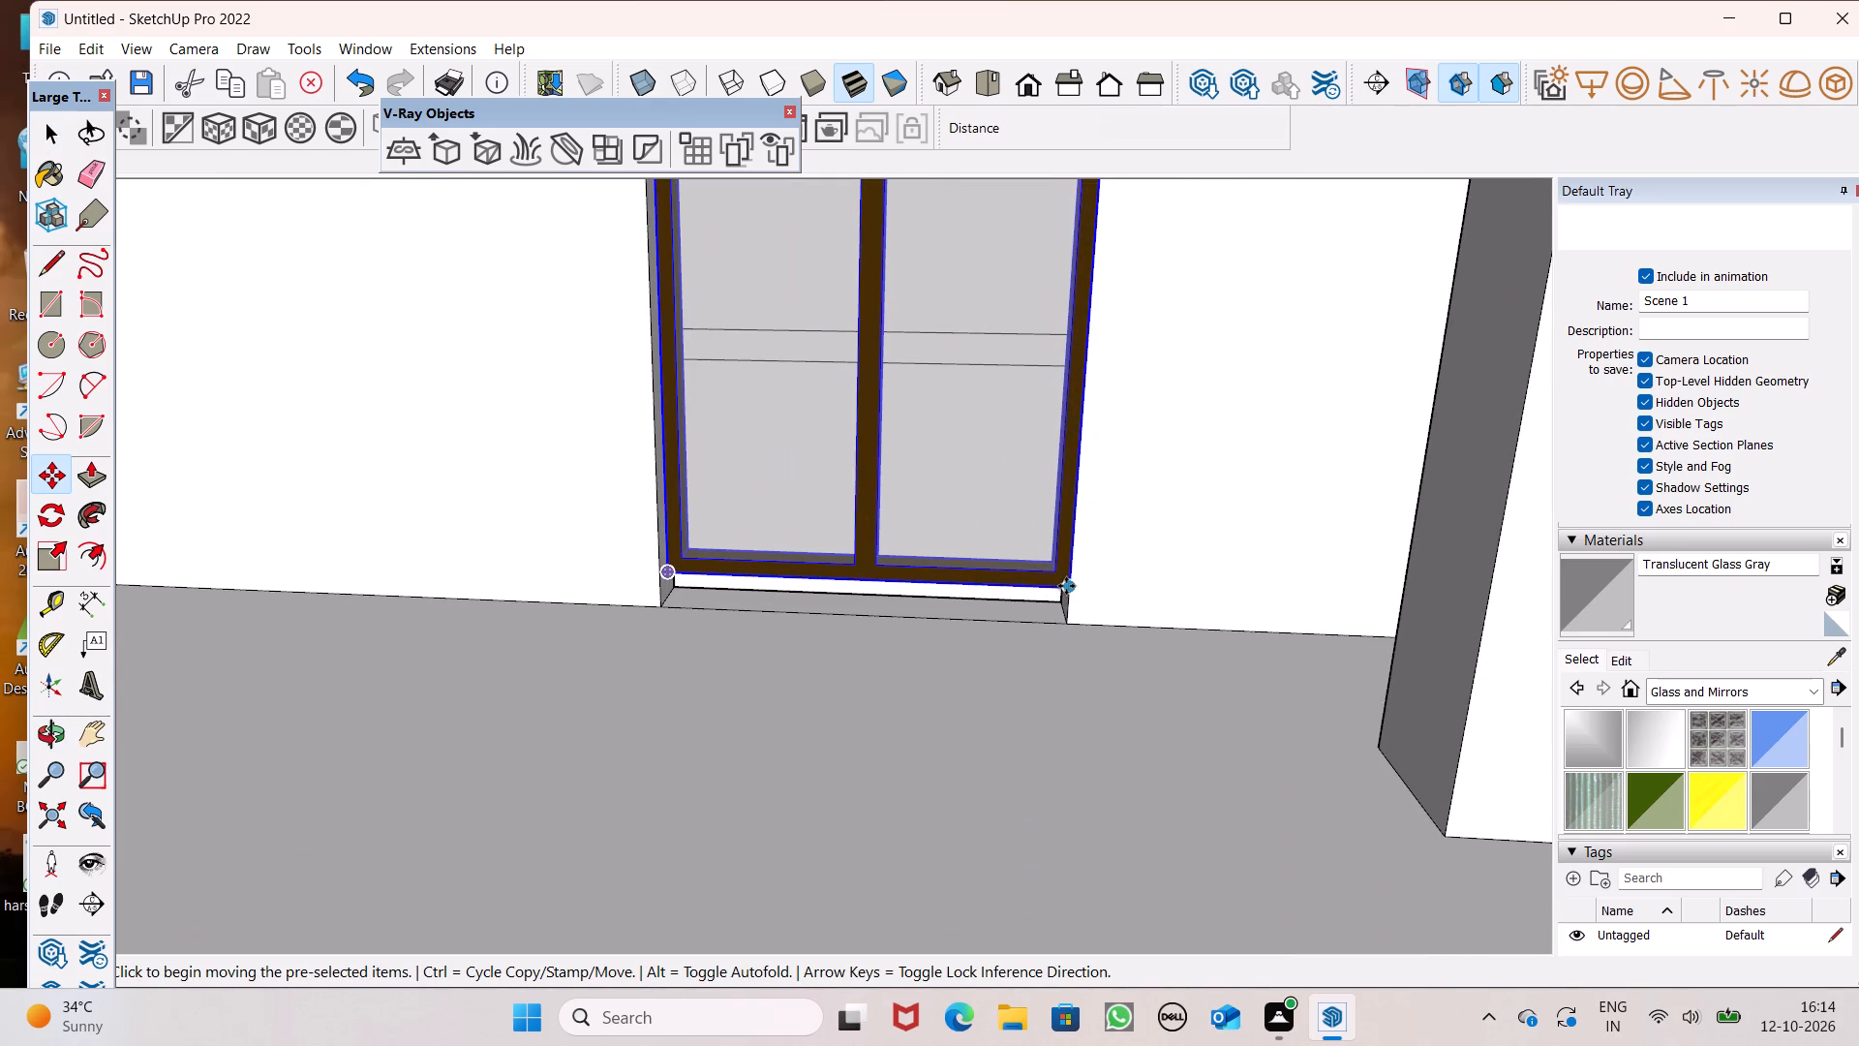
drag(1066, 586, 1063, 620)
scroll(1019, 695, down, 9)
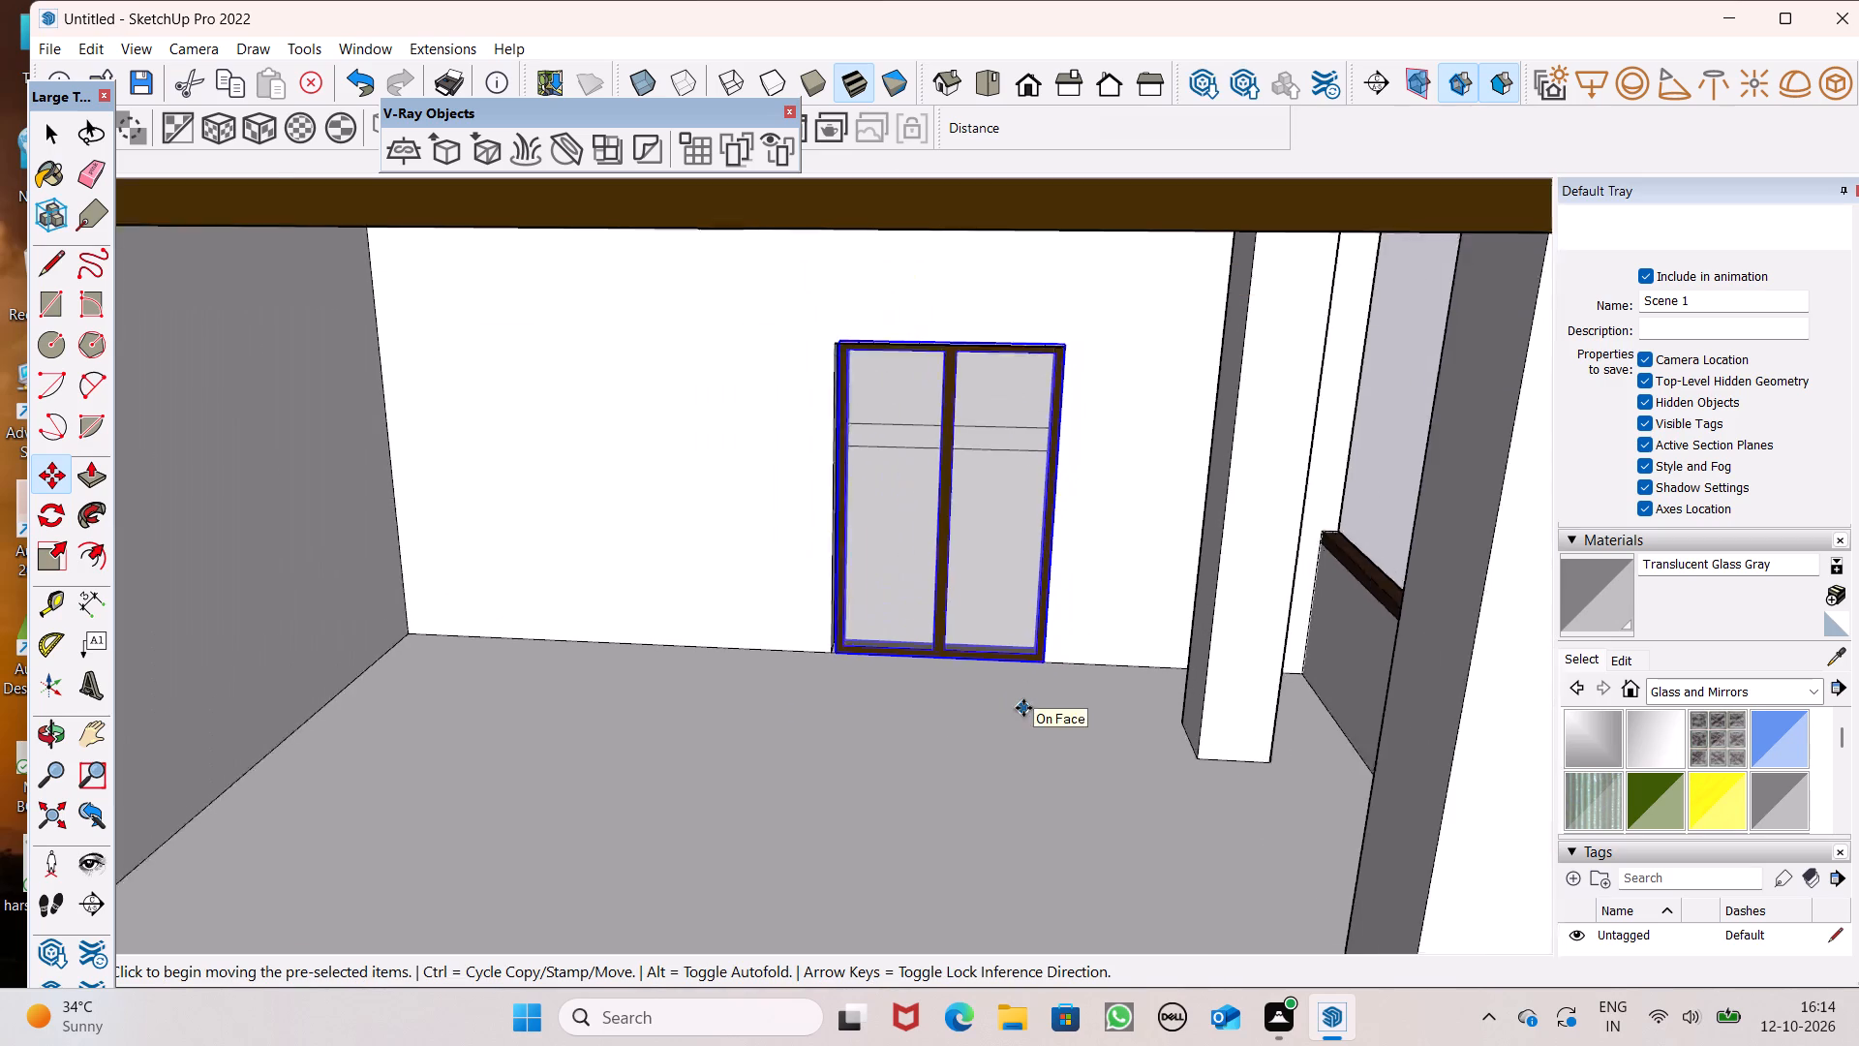
Shrink the third-floor balcony window slightly along the red and blue axes together from its upper corner.
scroll(954, 385, up, 8)
middle_drag(972, 454, 990, 433)
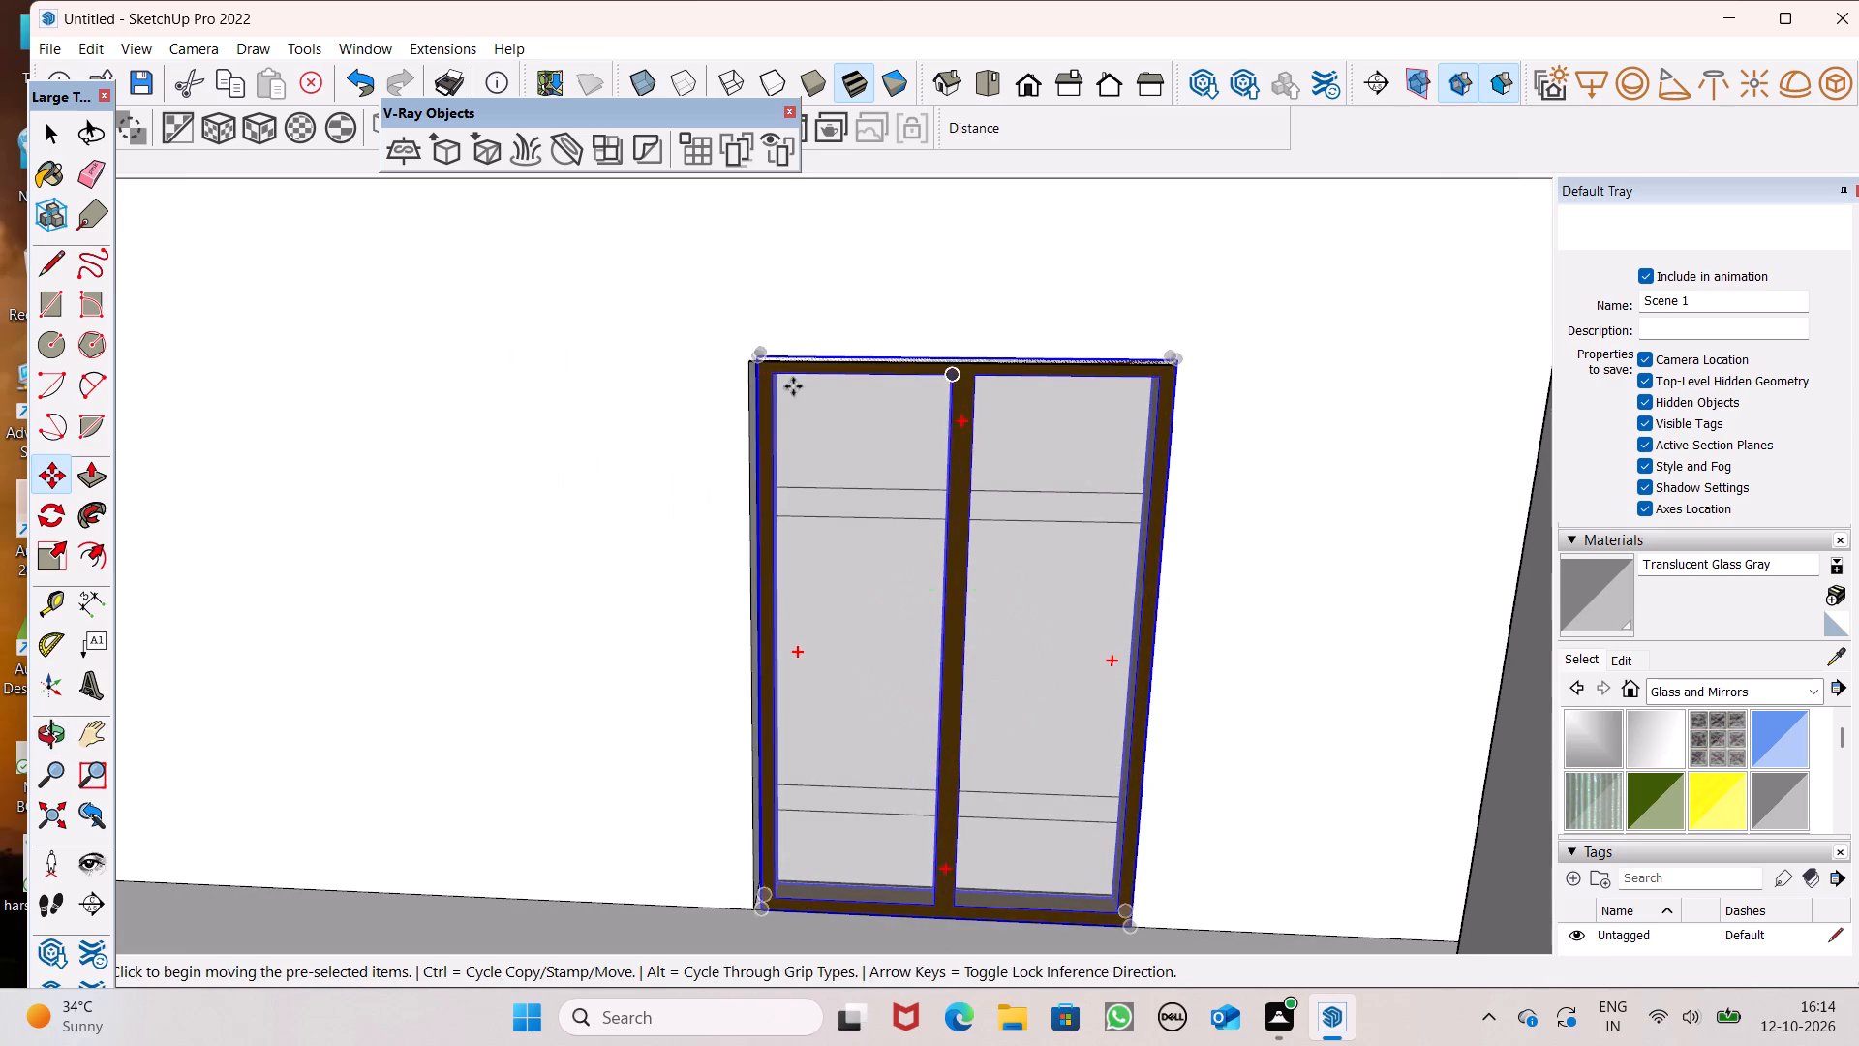
click(59, 554)
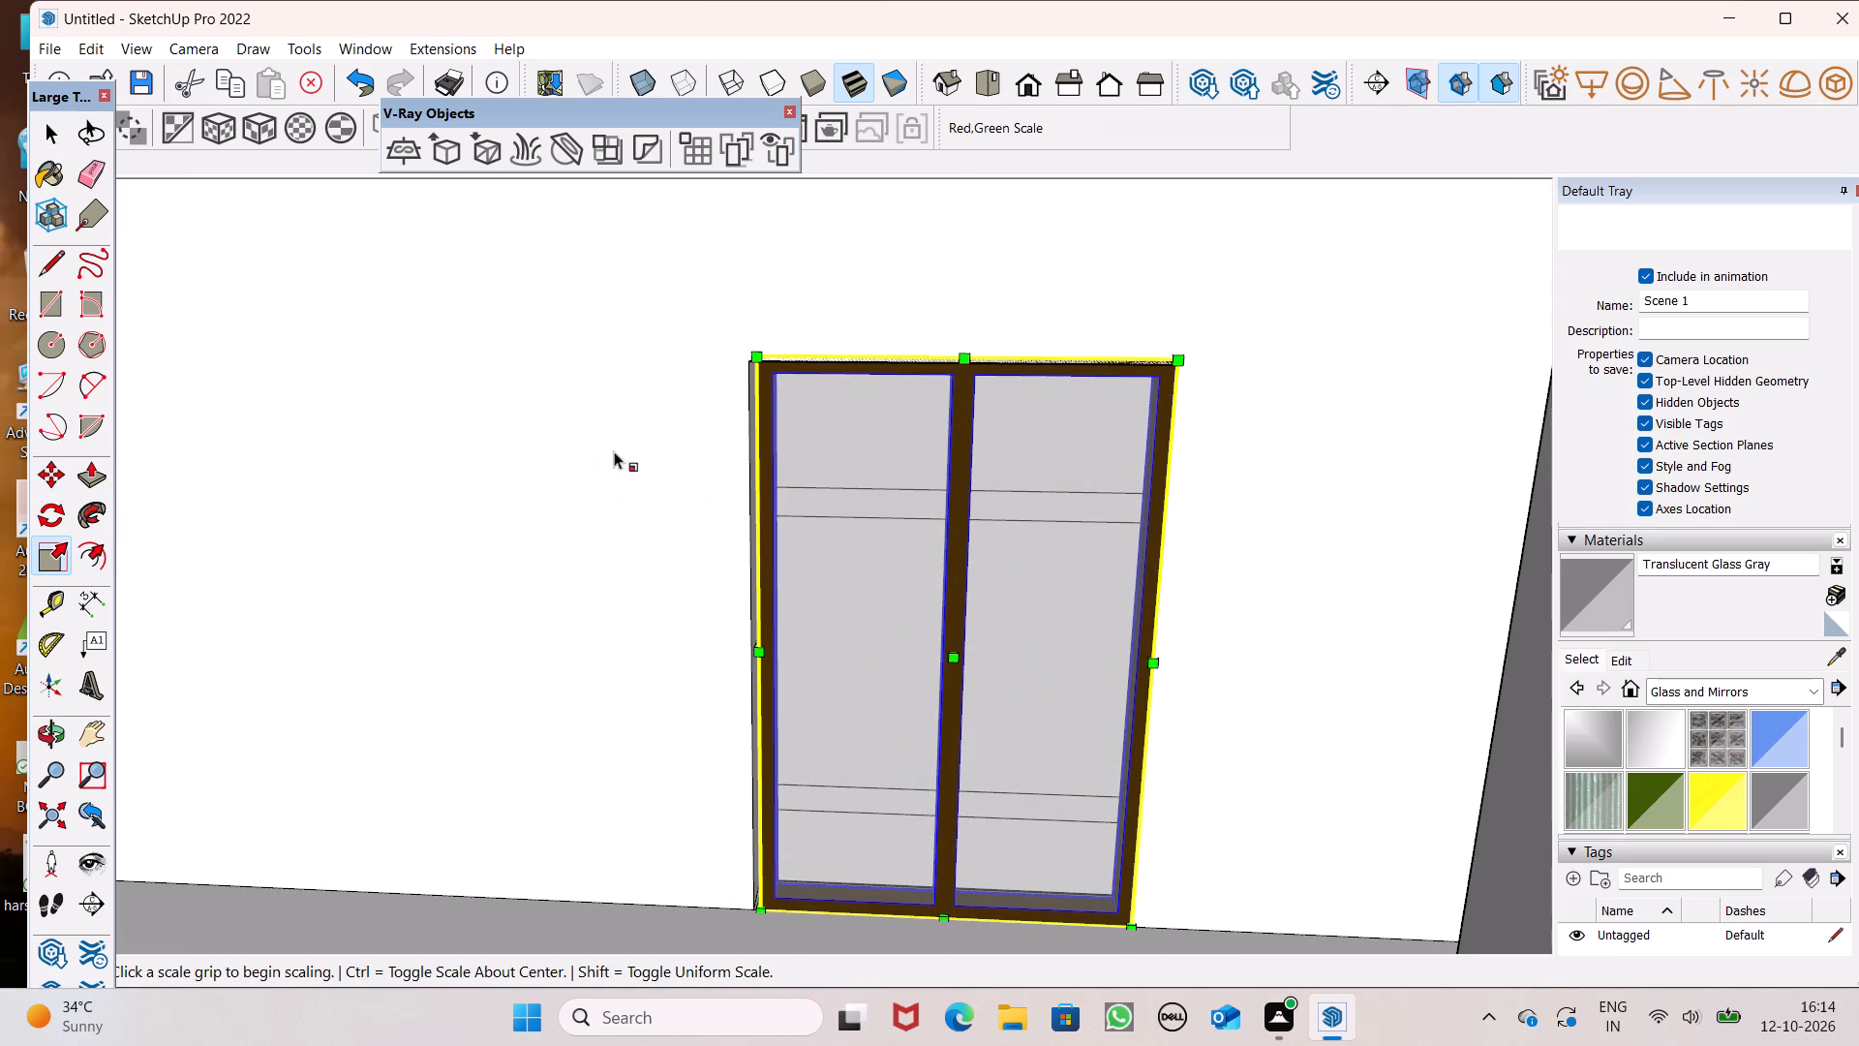
drag(753, 347, 766, 404)
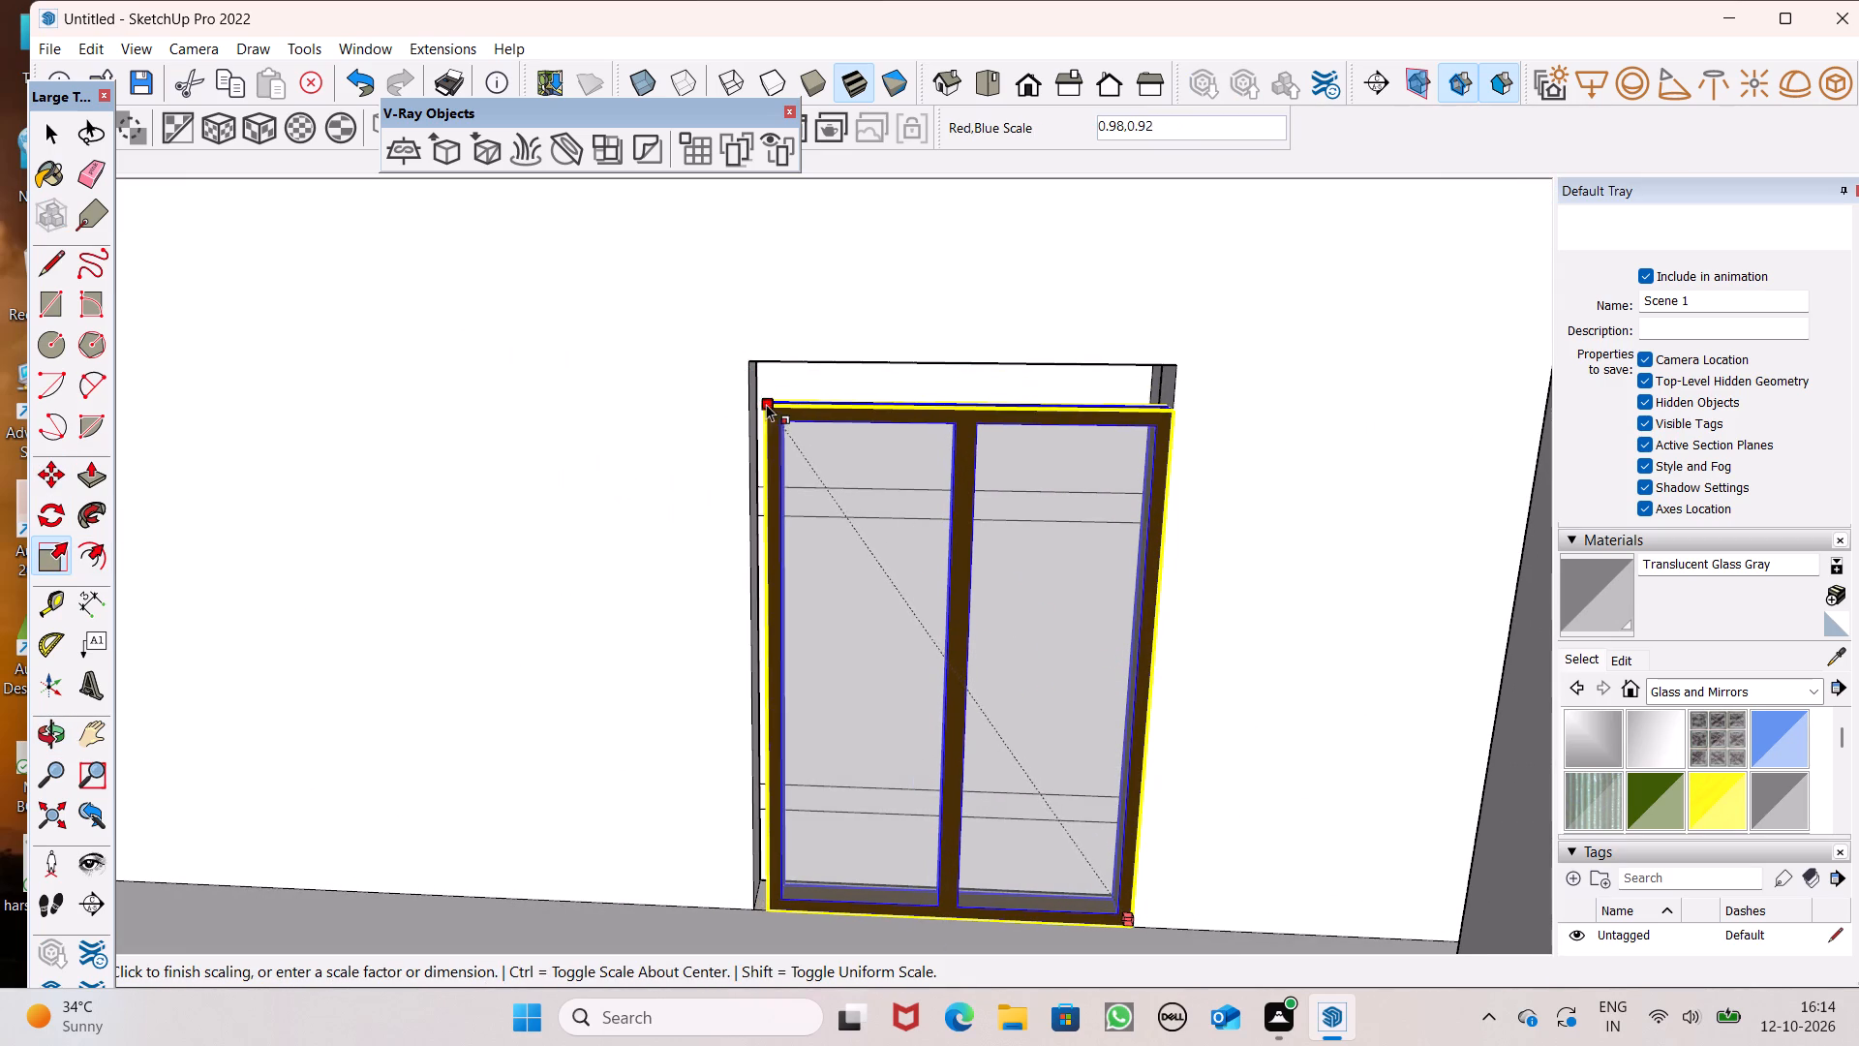
drag(766, 404, 769, 417)
Widen the third-floor balcony window along the red axis until its side edge meets the side of the opening.
scroll(926, 433, up, 1)
middle_drag(932, 446, 966, 540)
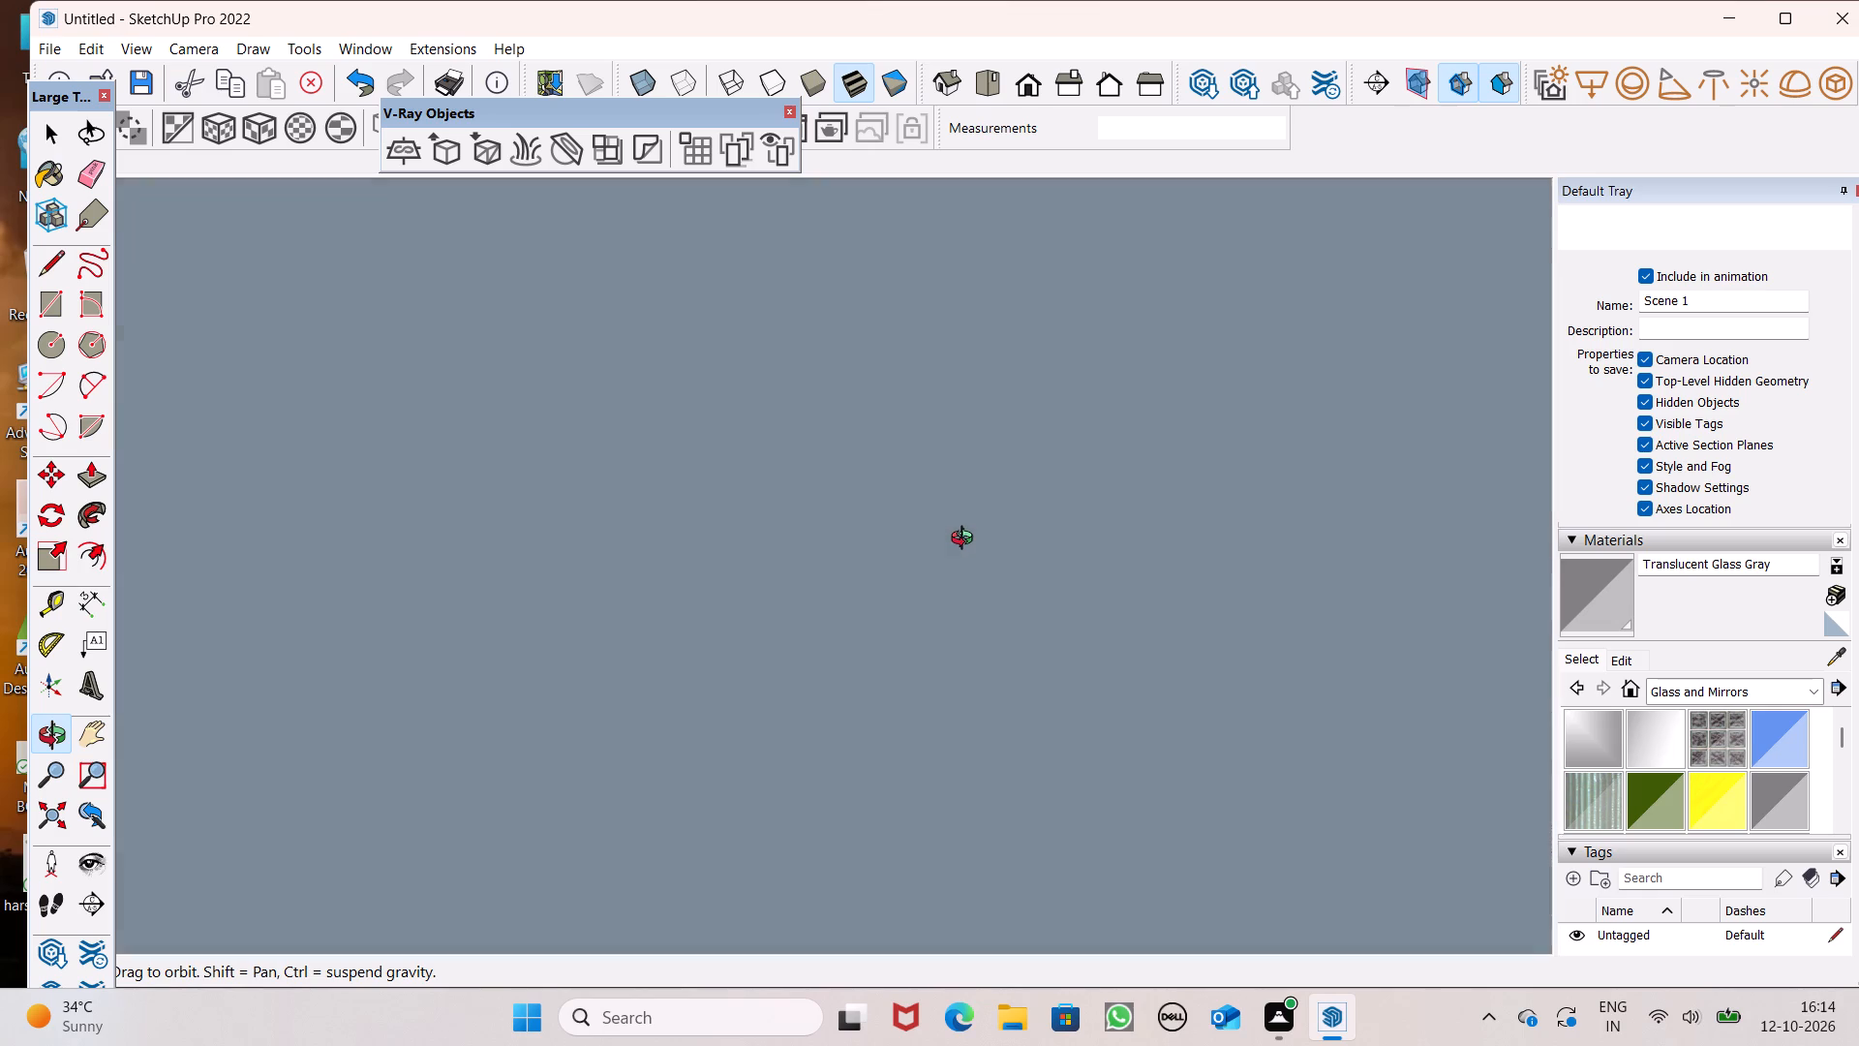
middle_drag(966, 540, 981, 496)
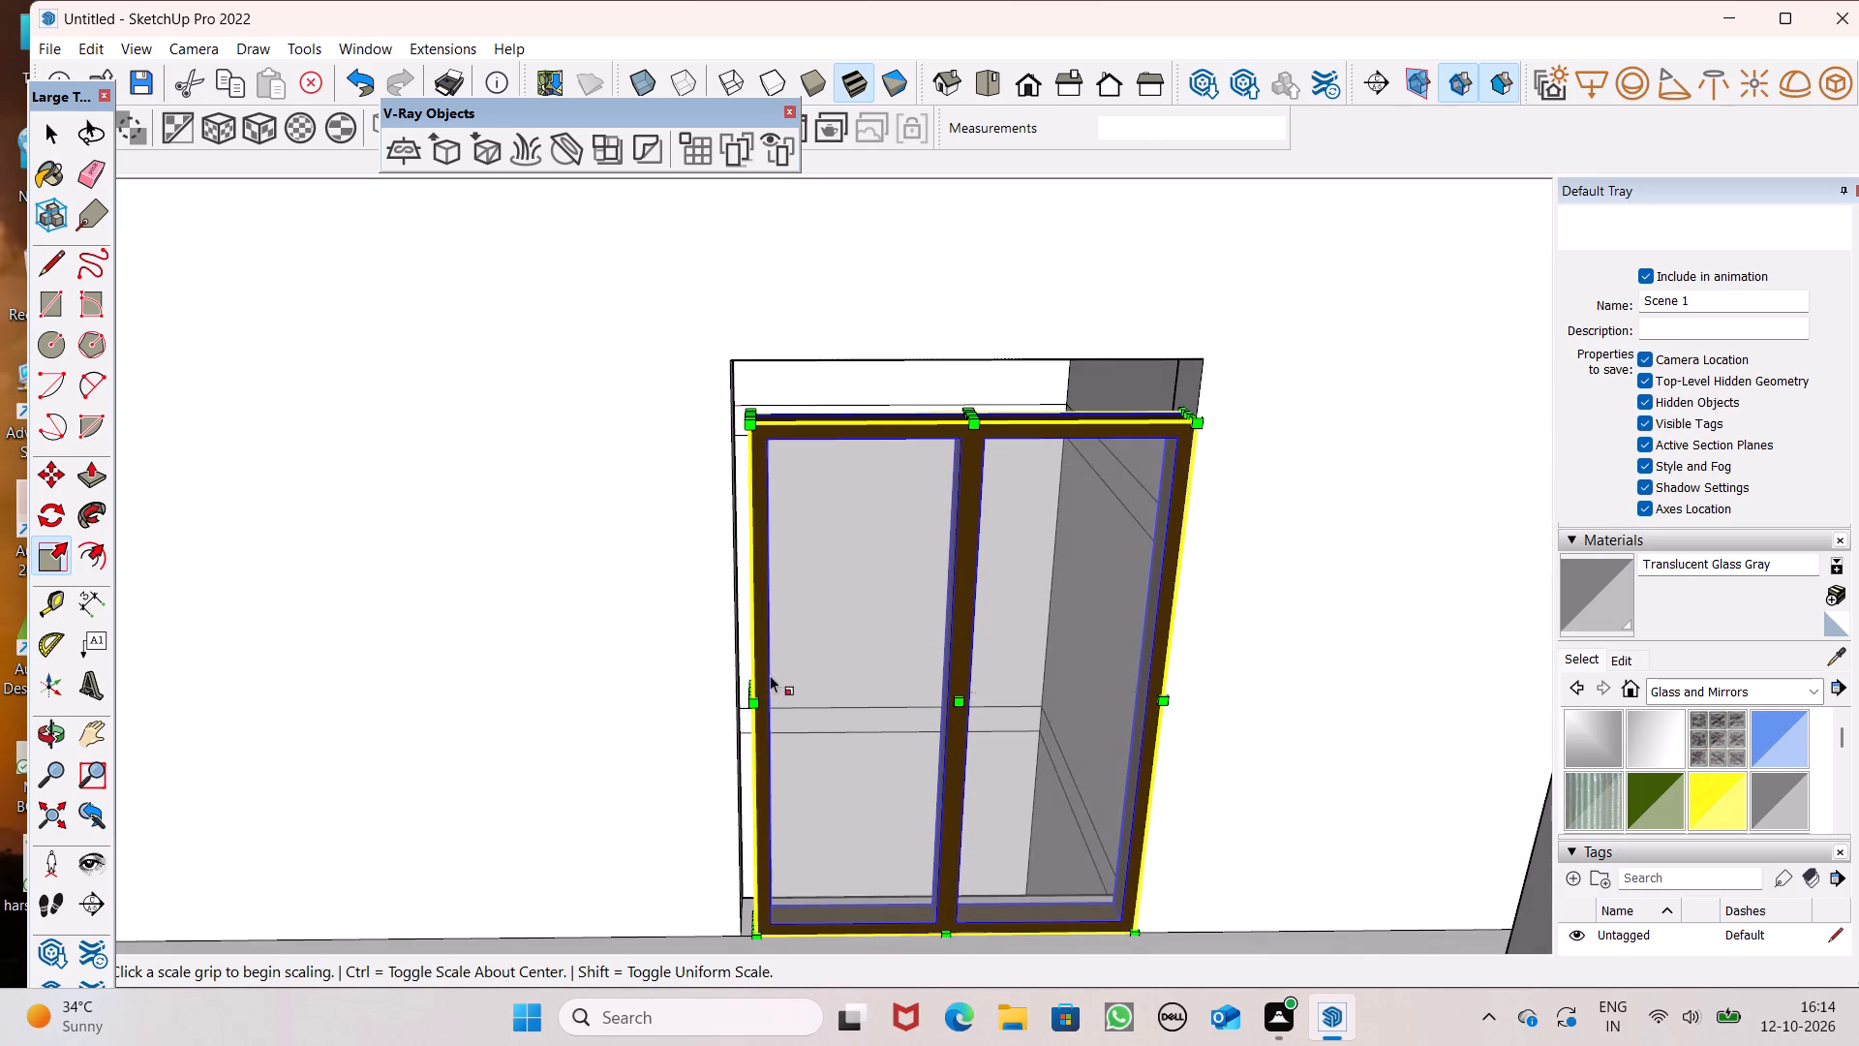
scroll(722, 733, up, 8)
middle_drag(858, 723, 974, 723)
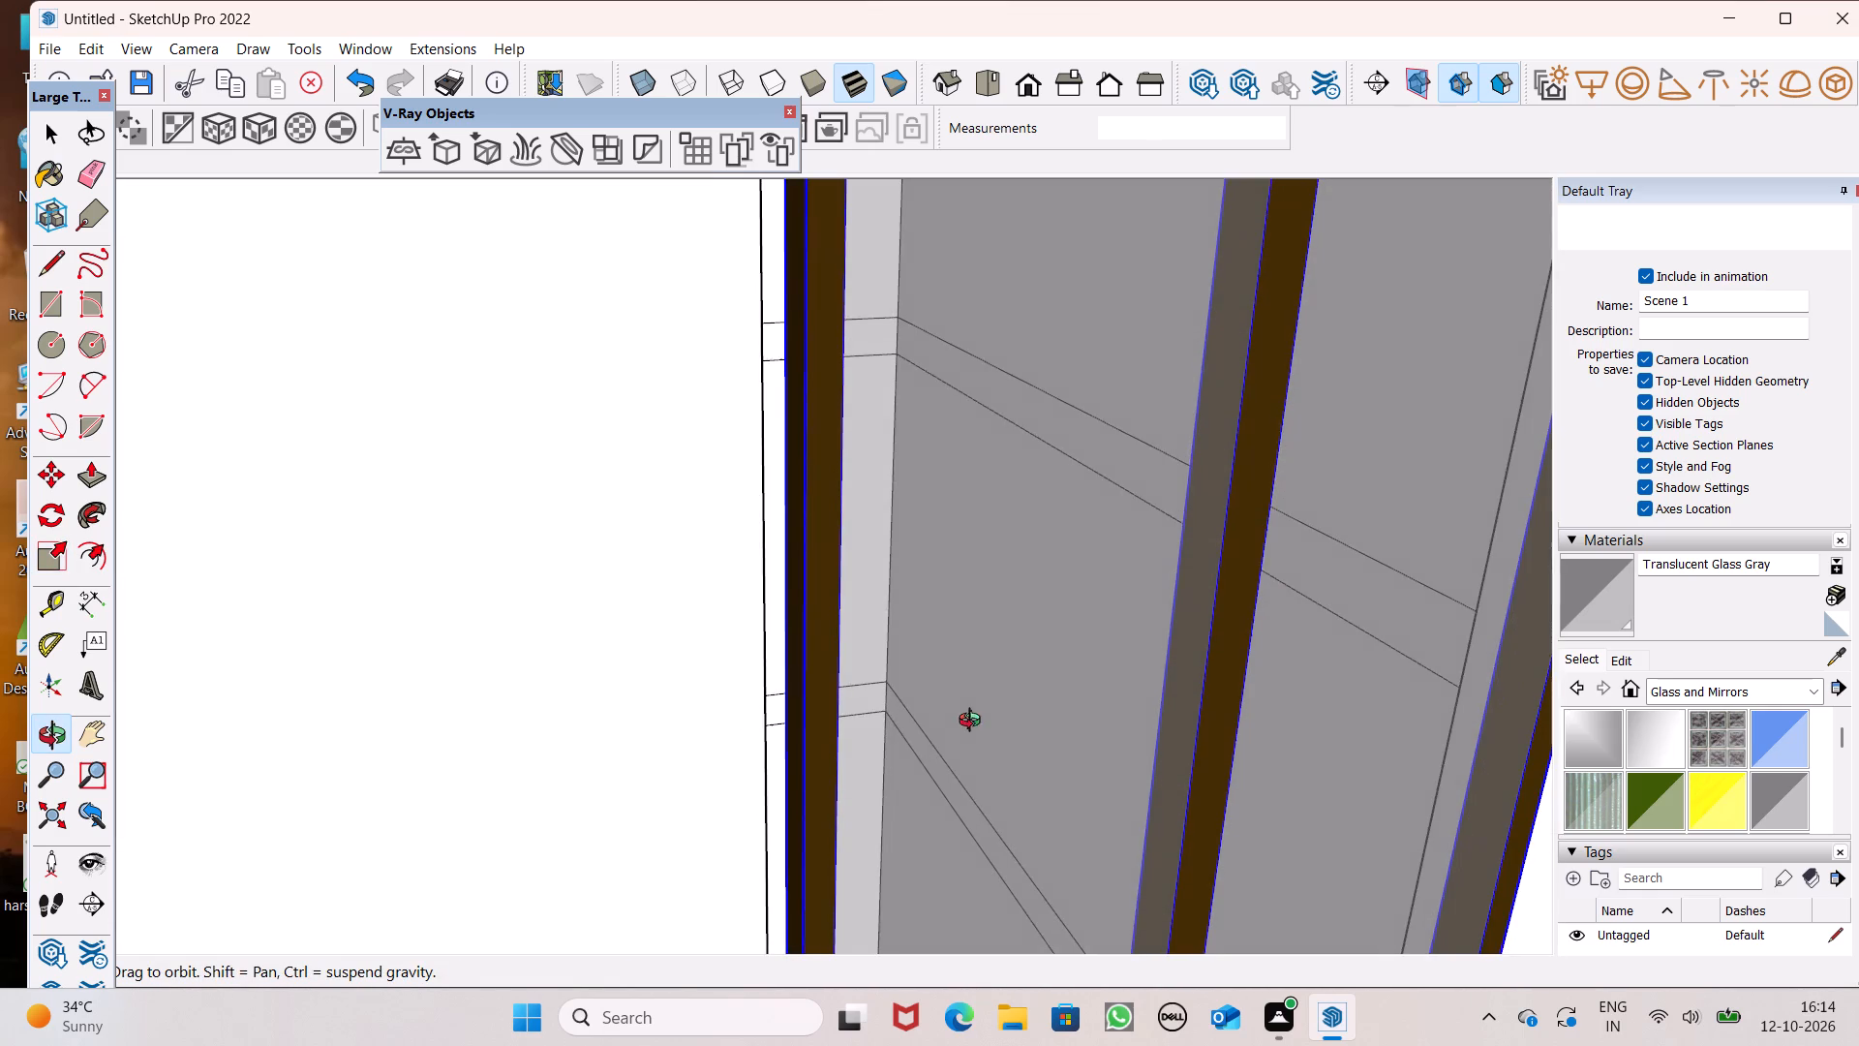
middle_drag(974, 723, 974, 710)
scroll(777, 597, up, 2)
scroll(807, 646, down, 4)
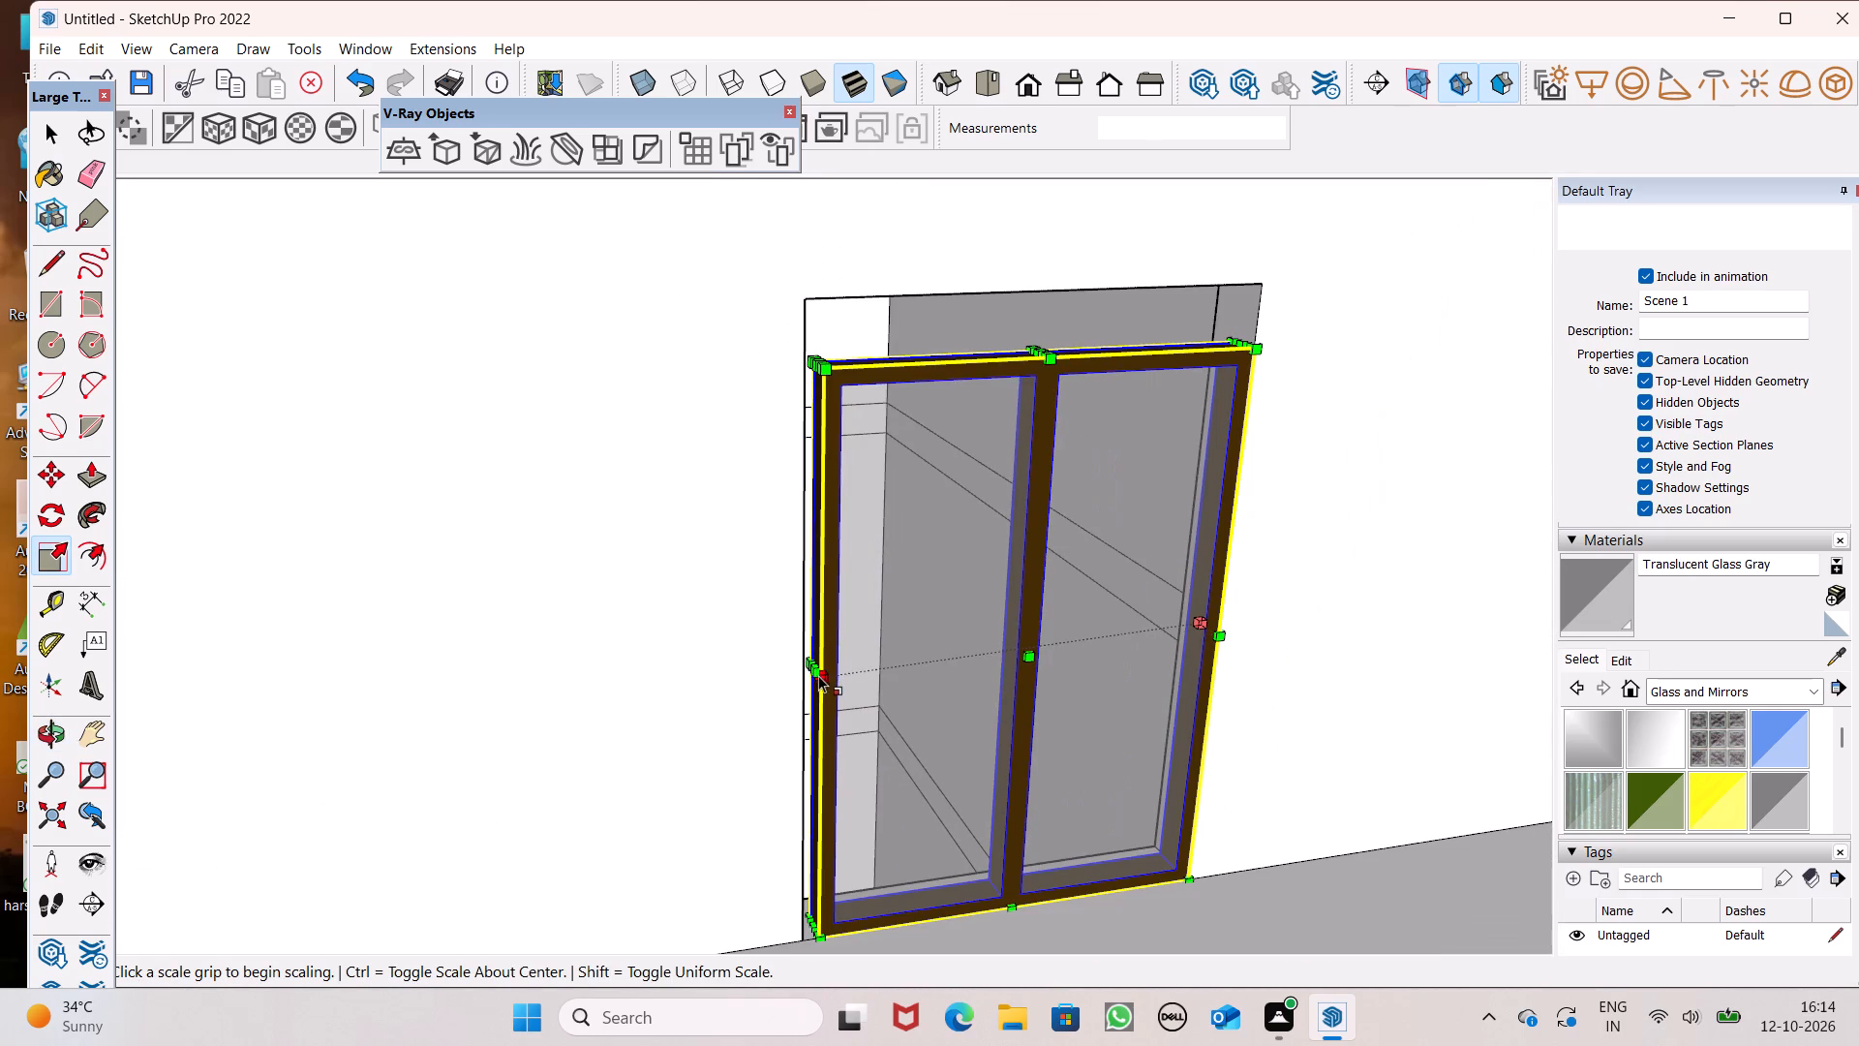
scroll(796, 655, up, 7)
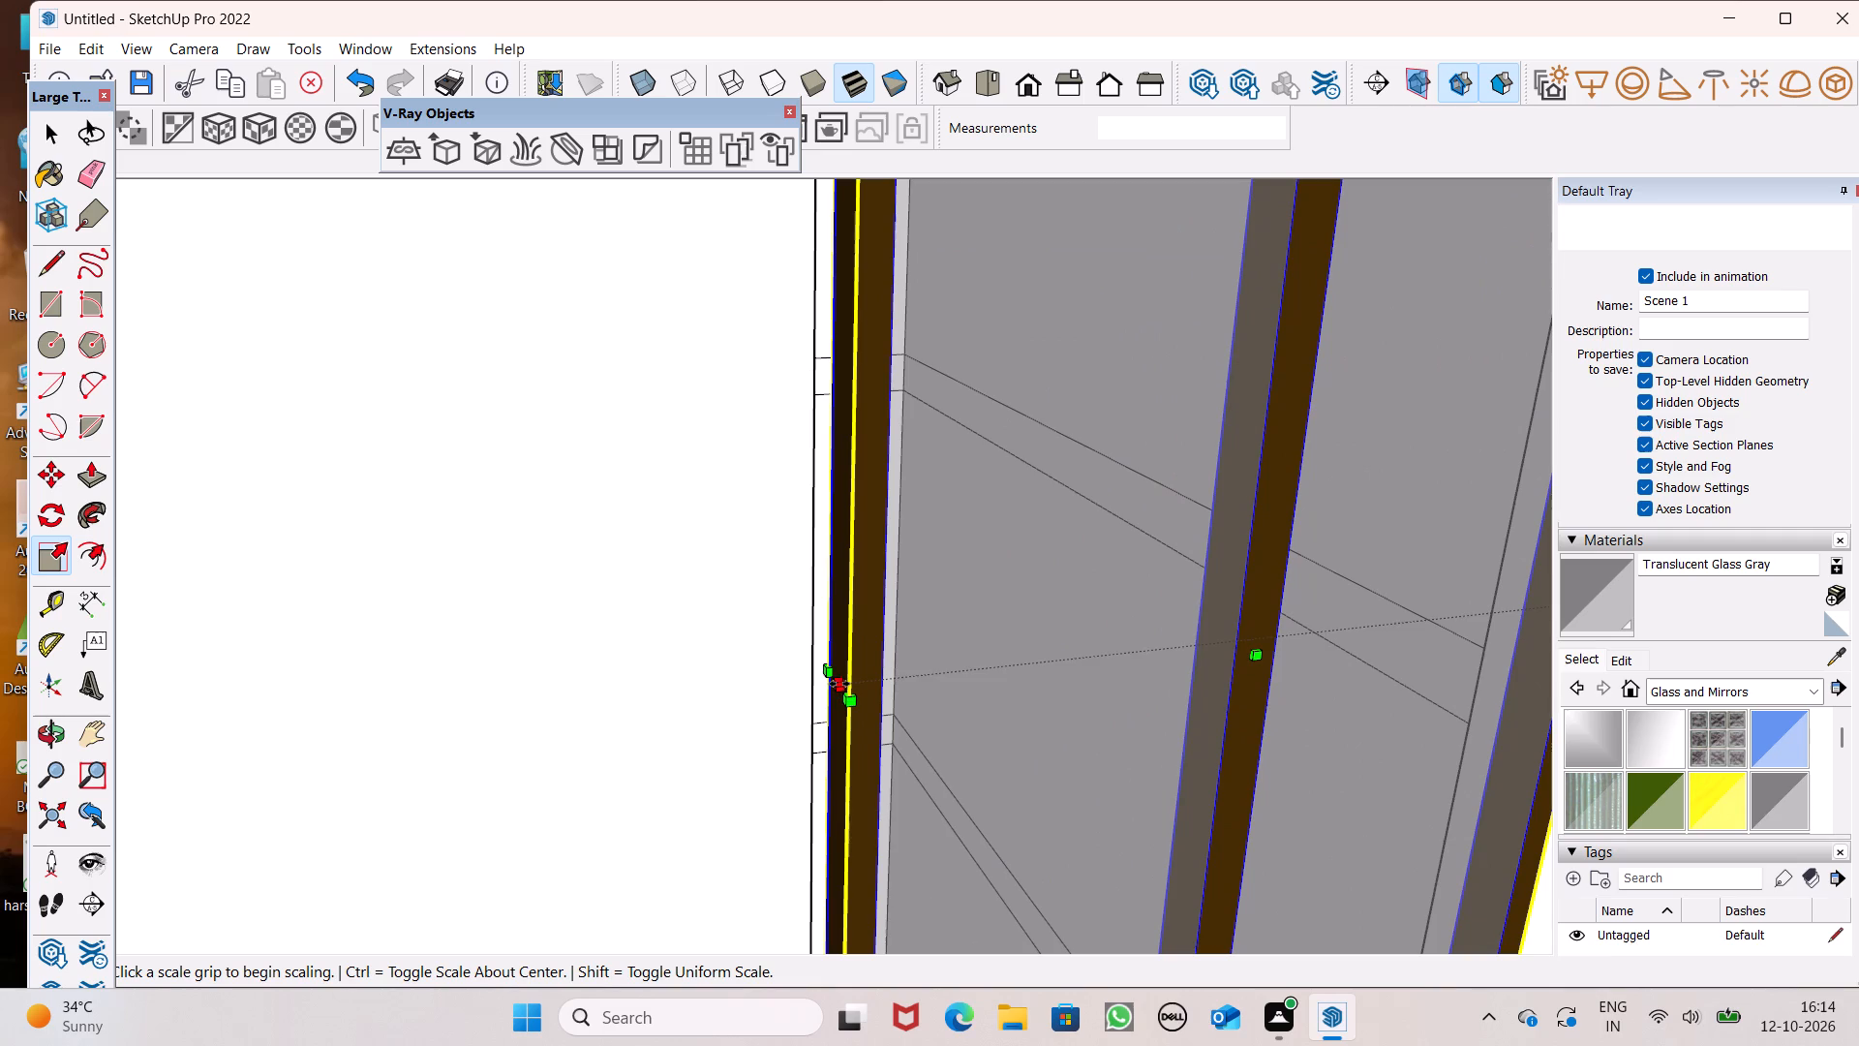
drag(842, 679, 816, 679)
scroll(797, 535, down, 2)
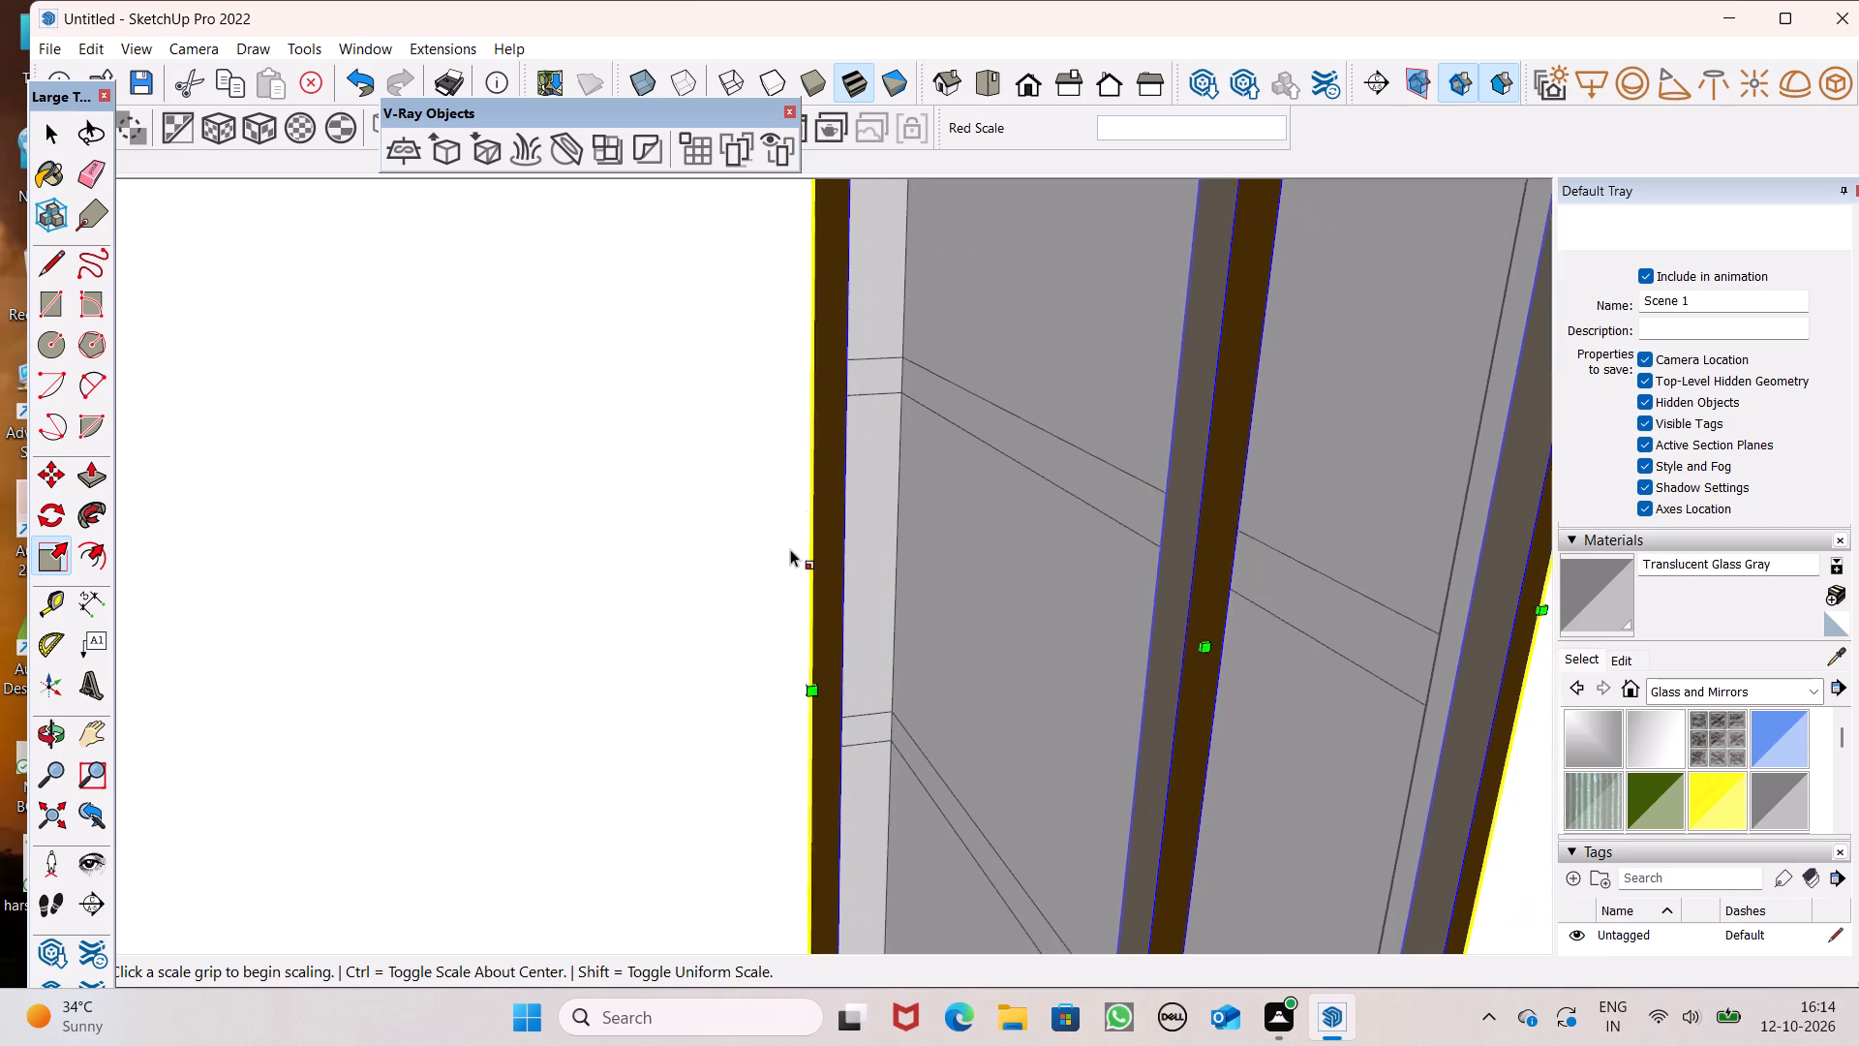
Stretch the third-floor balcony window along the blue axis until its top edge meets the top of the opening.
scroll(790, 549, down, 9)
scroll(990, 300, up, 6)
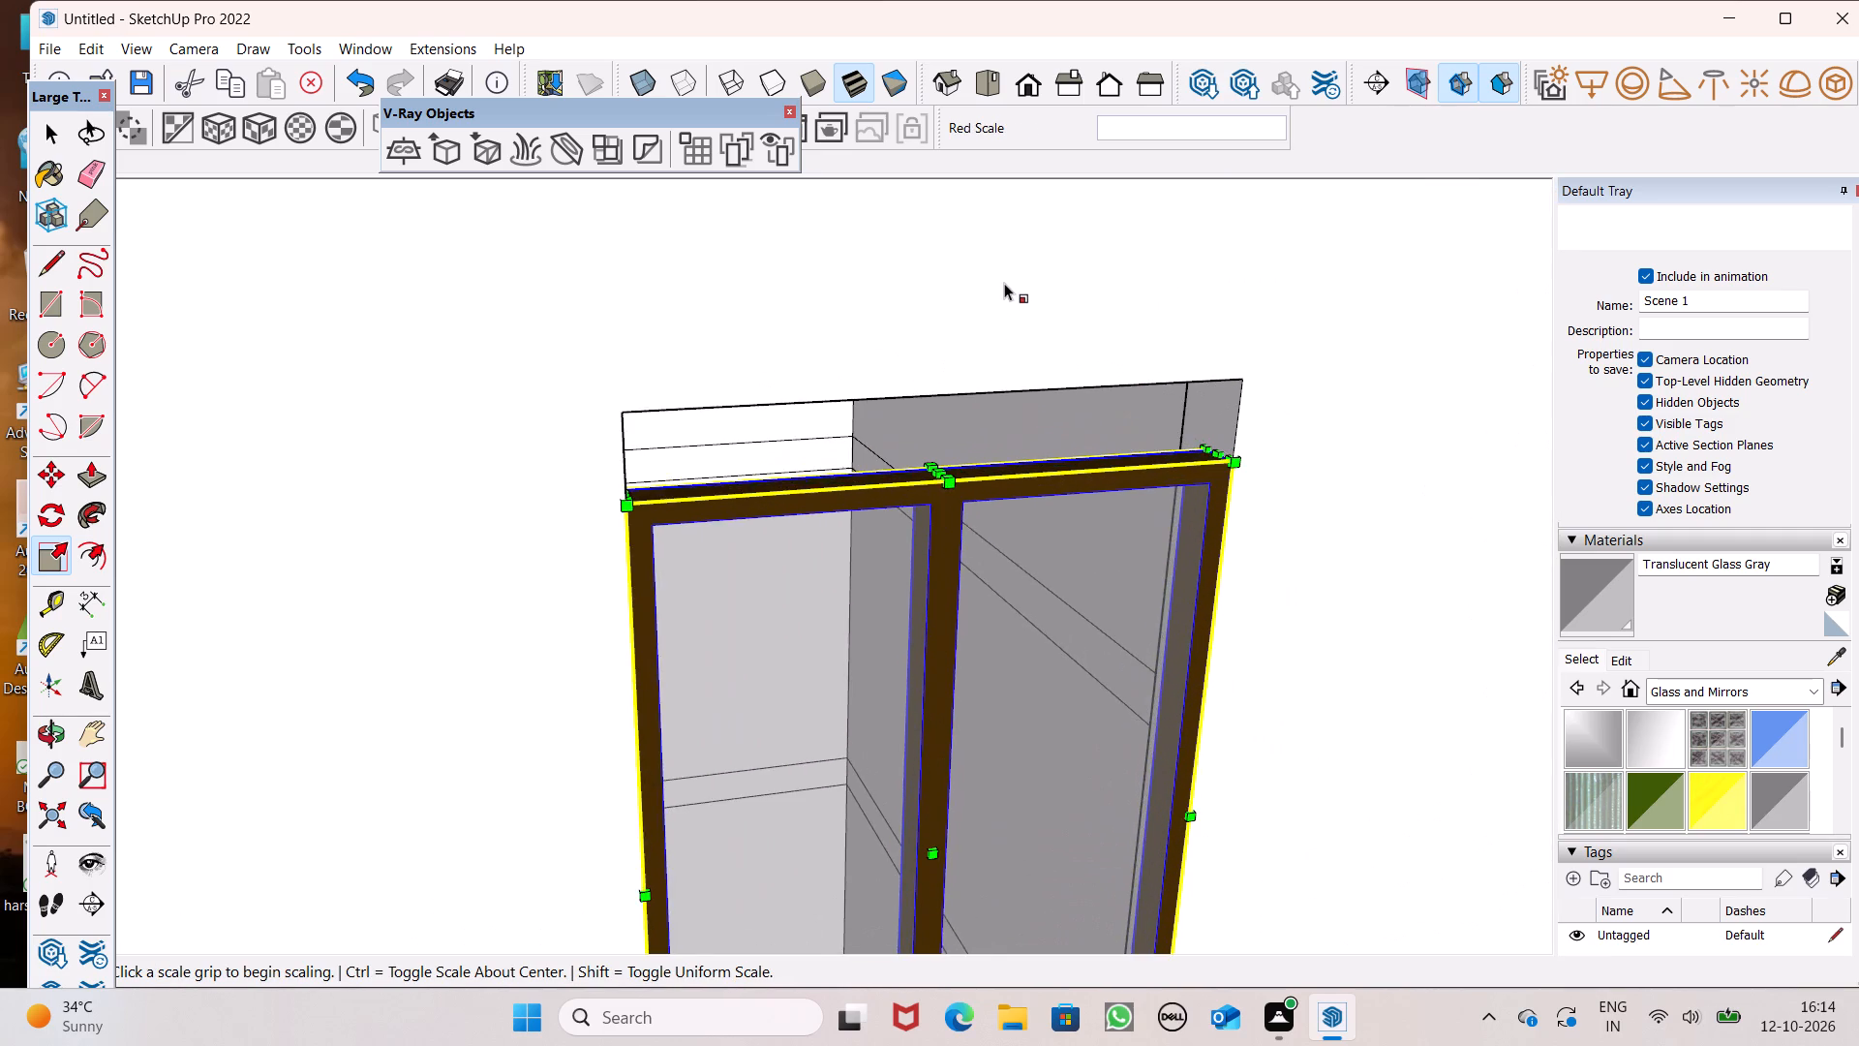
scroll(1014, 301, up, 5)
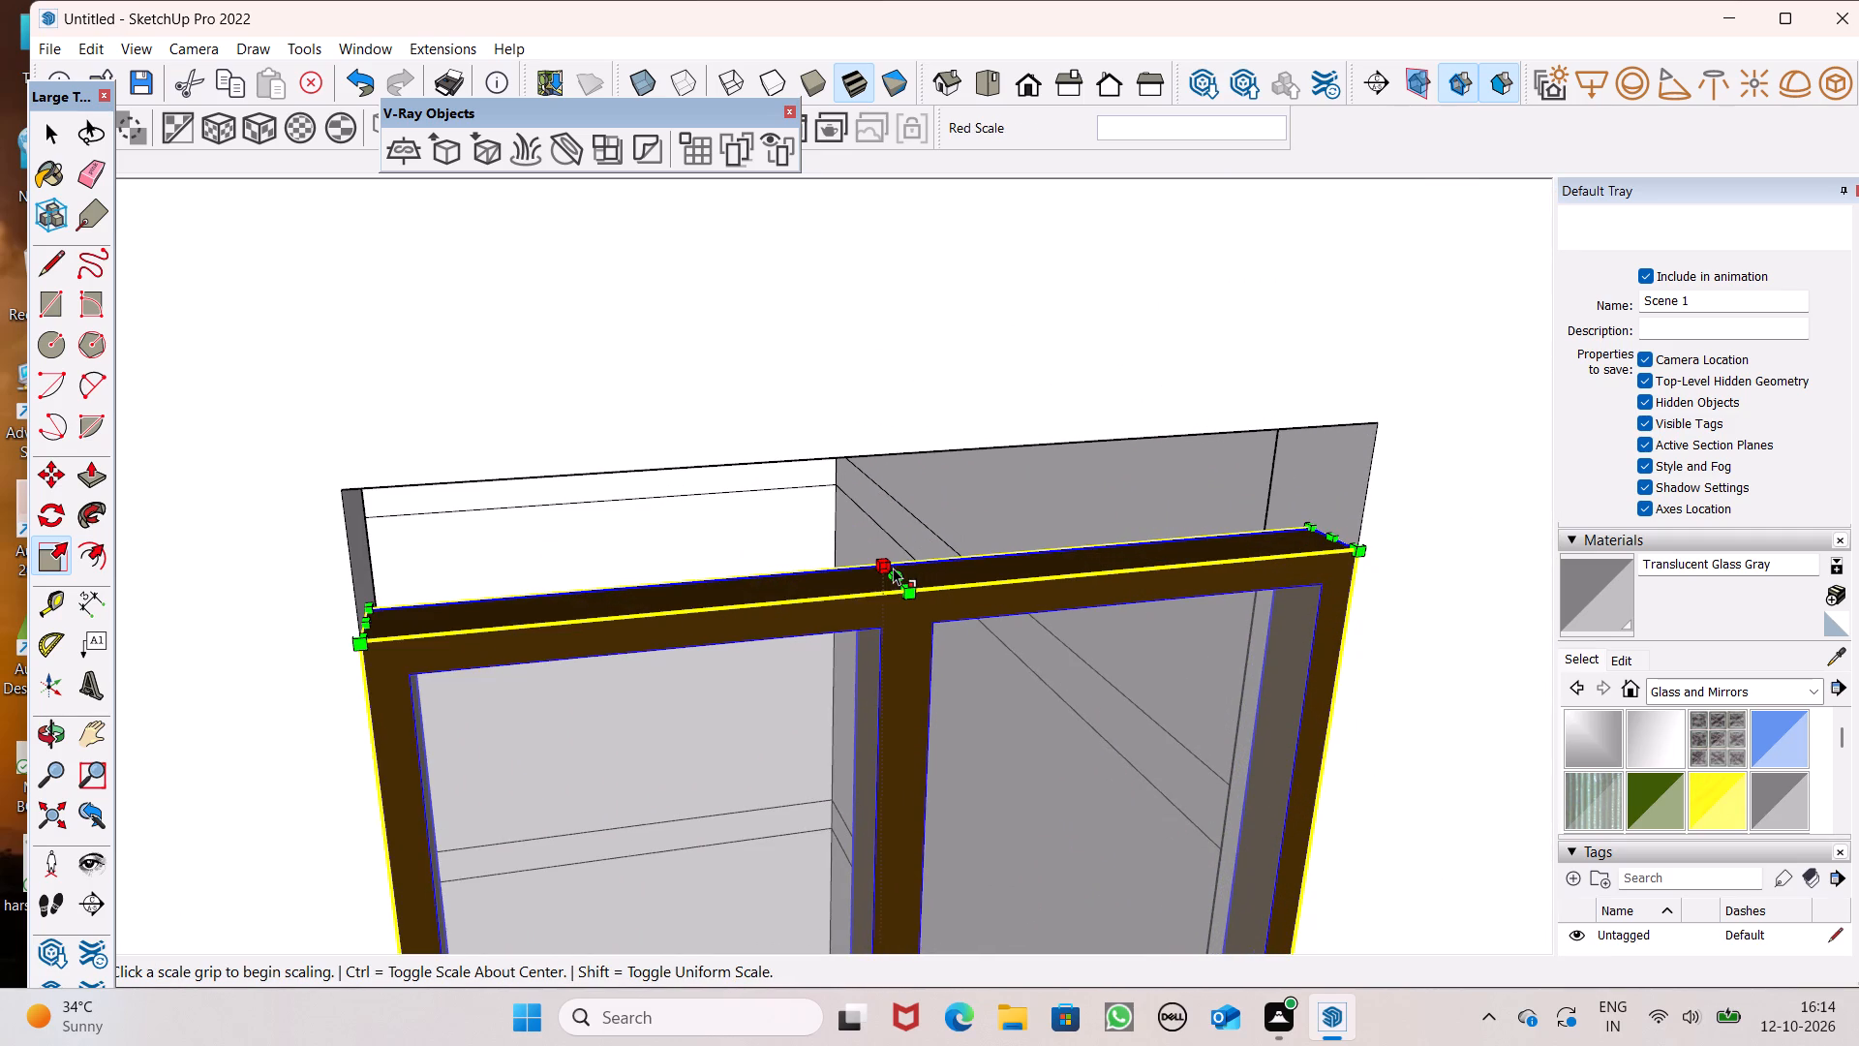
drag(899, 573, 890, 490)
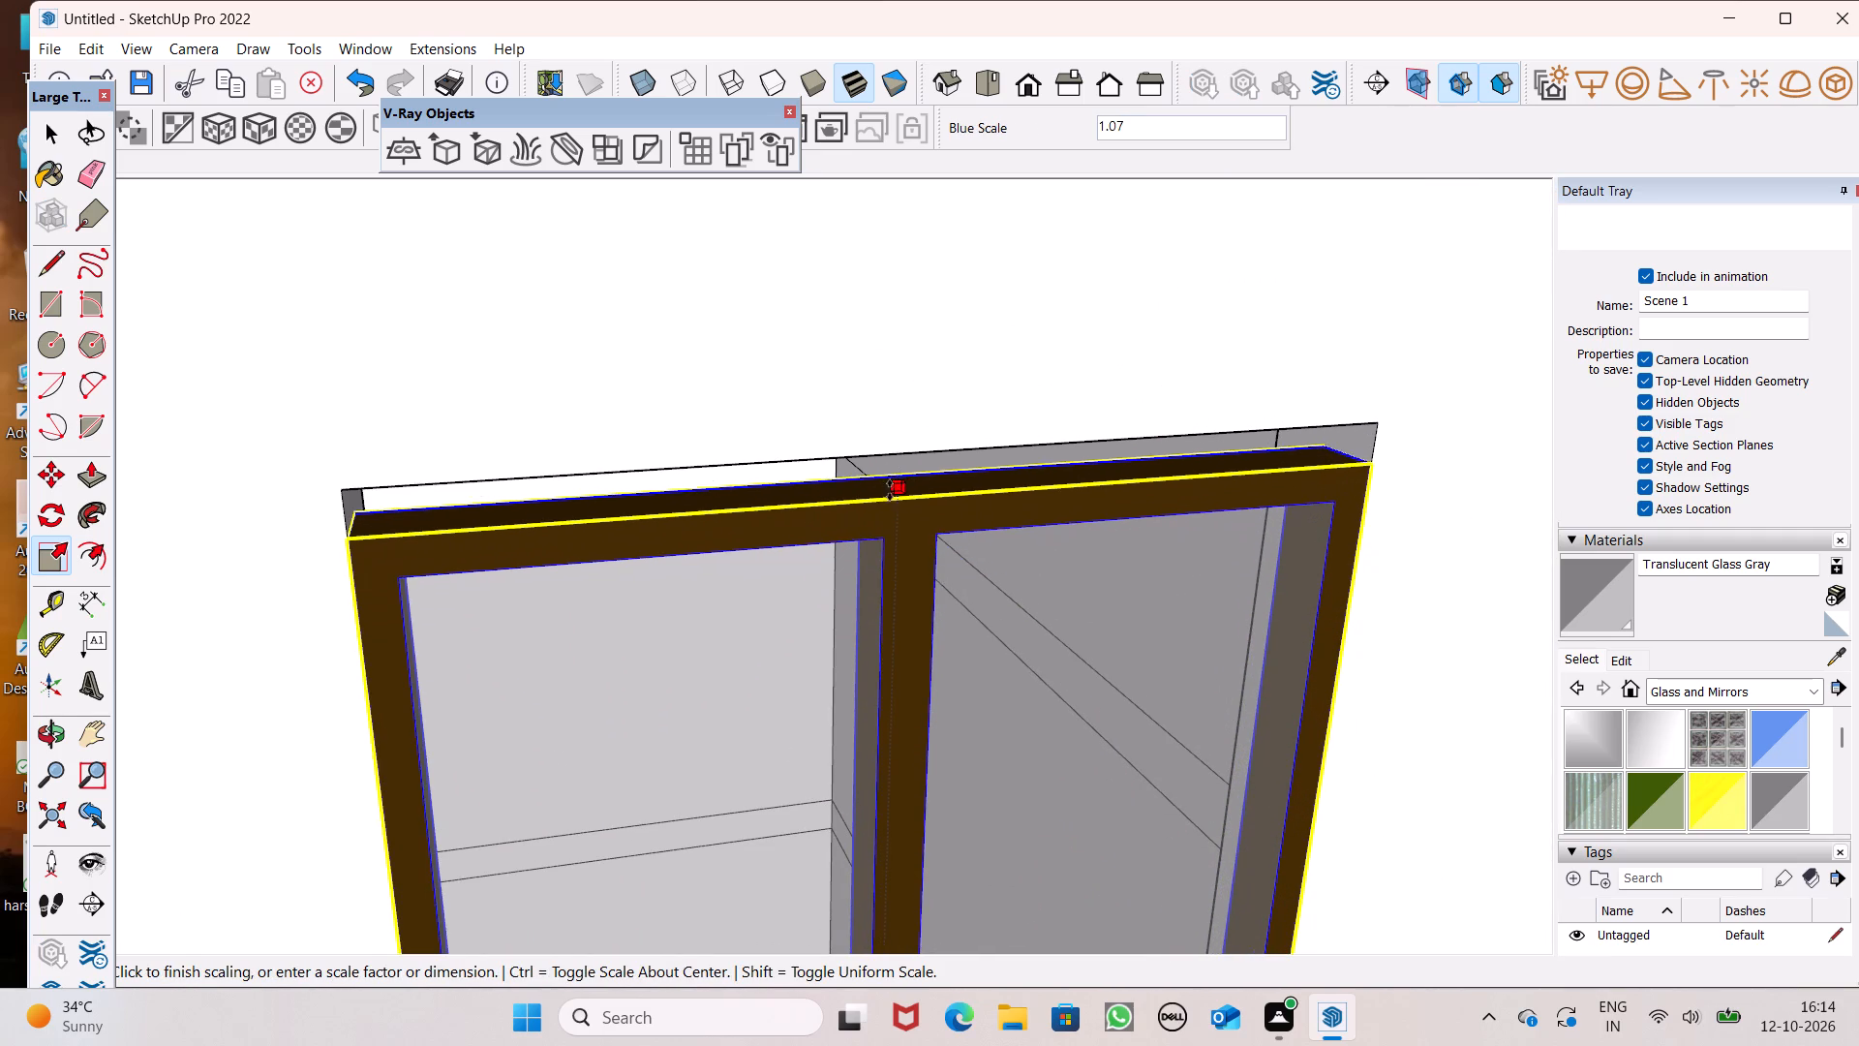
drag(890, 490, 883, 449)
scroll(798, 358, down, 5)
key(space)
Check the windows fitted on all balcony floors from the front and the side of the building.
scroll(798, 359, down, 7)
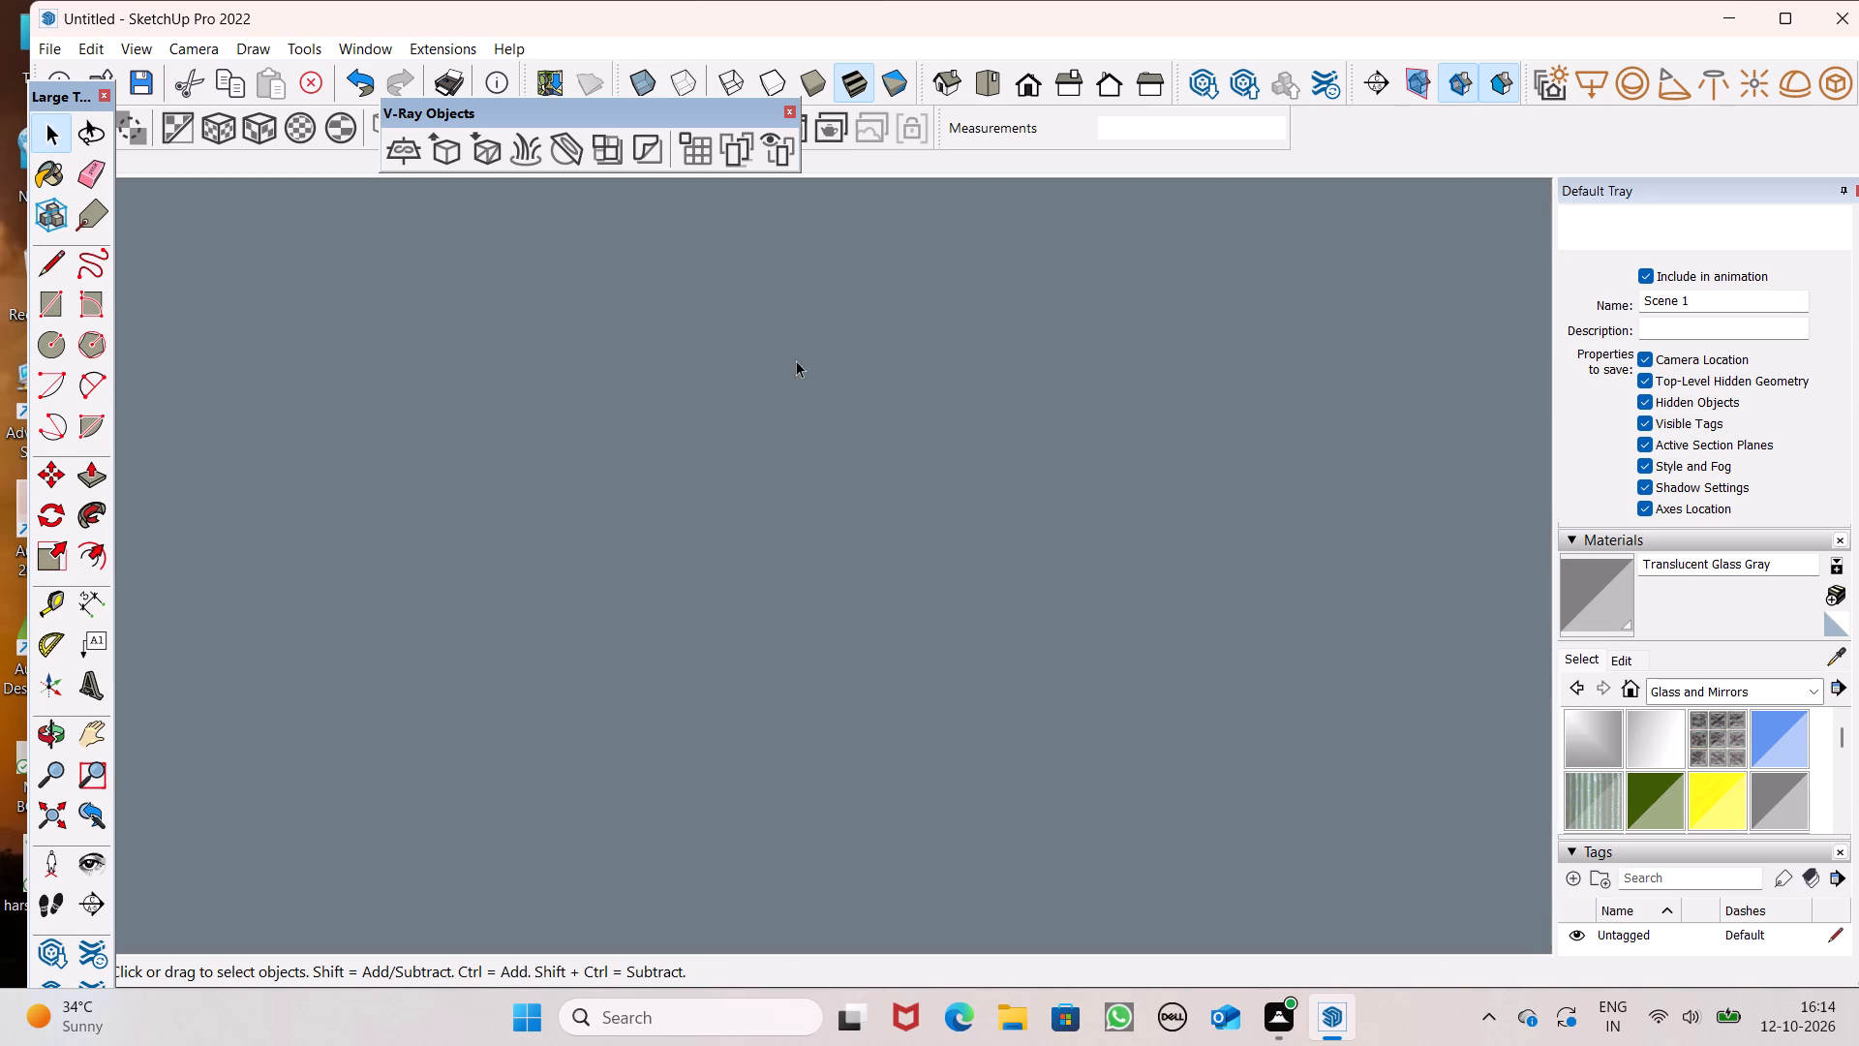
scroll(783, 347, down, 7)
click(1024, 70)
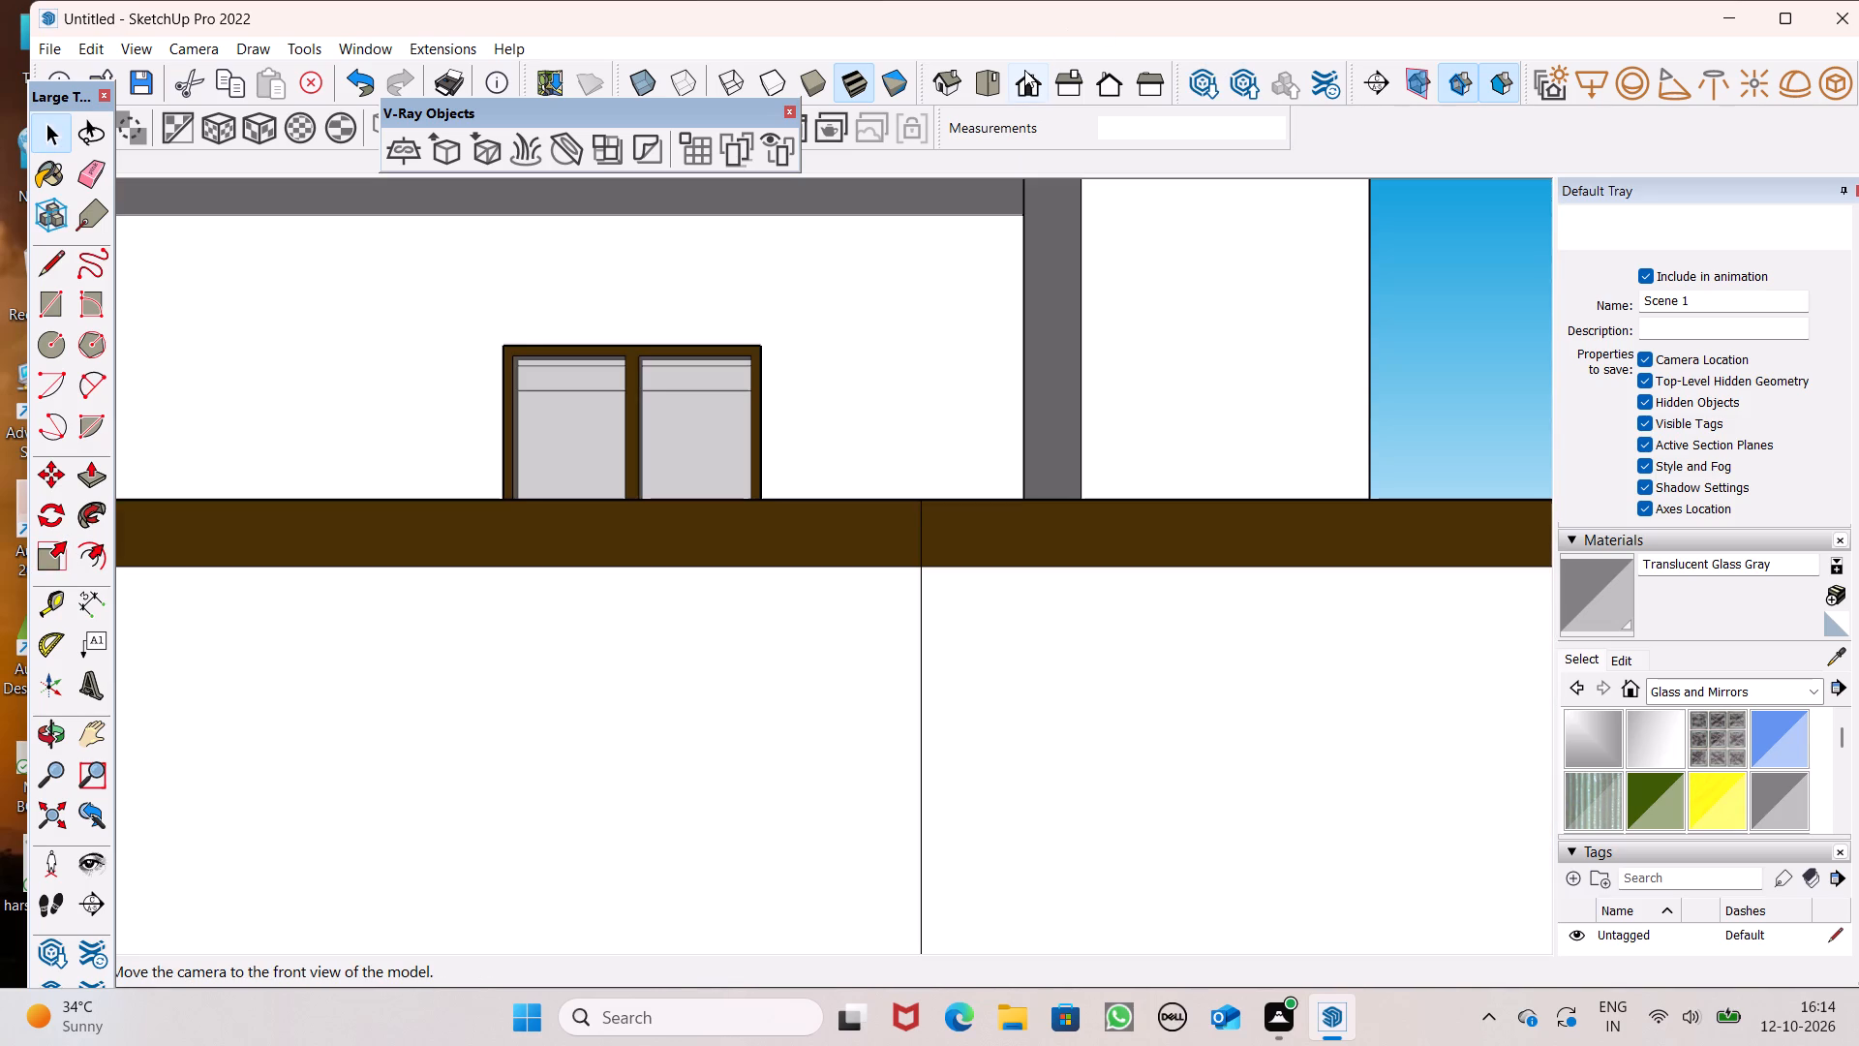
scroll(169, 520, down, 6)
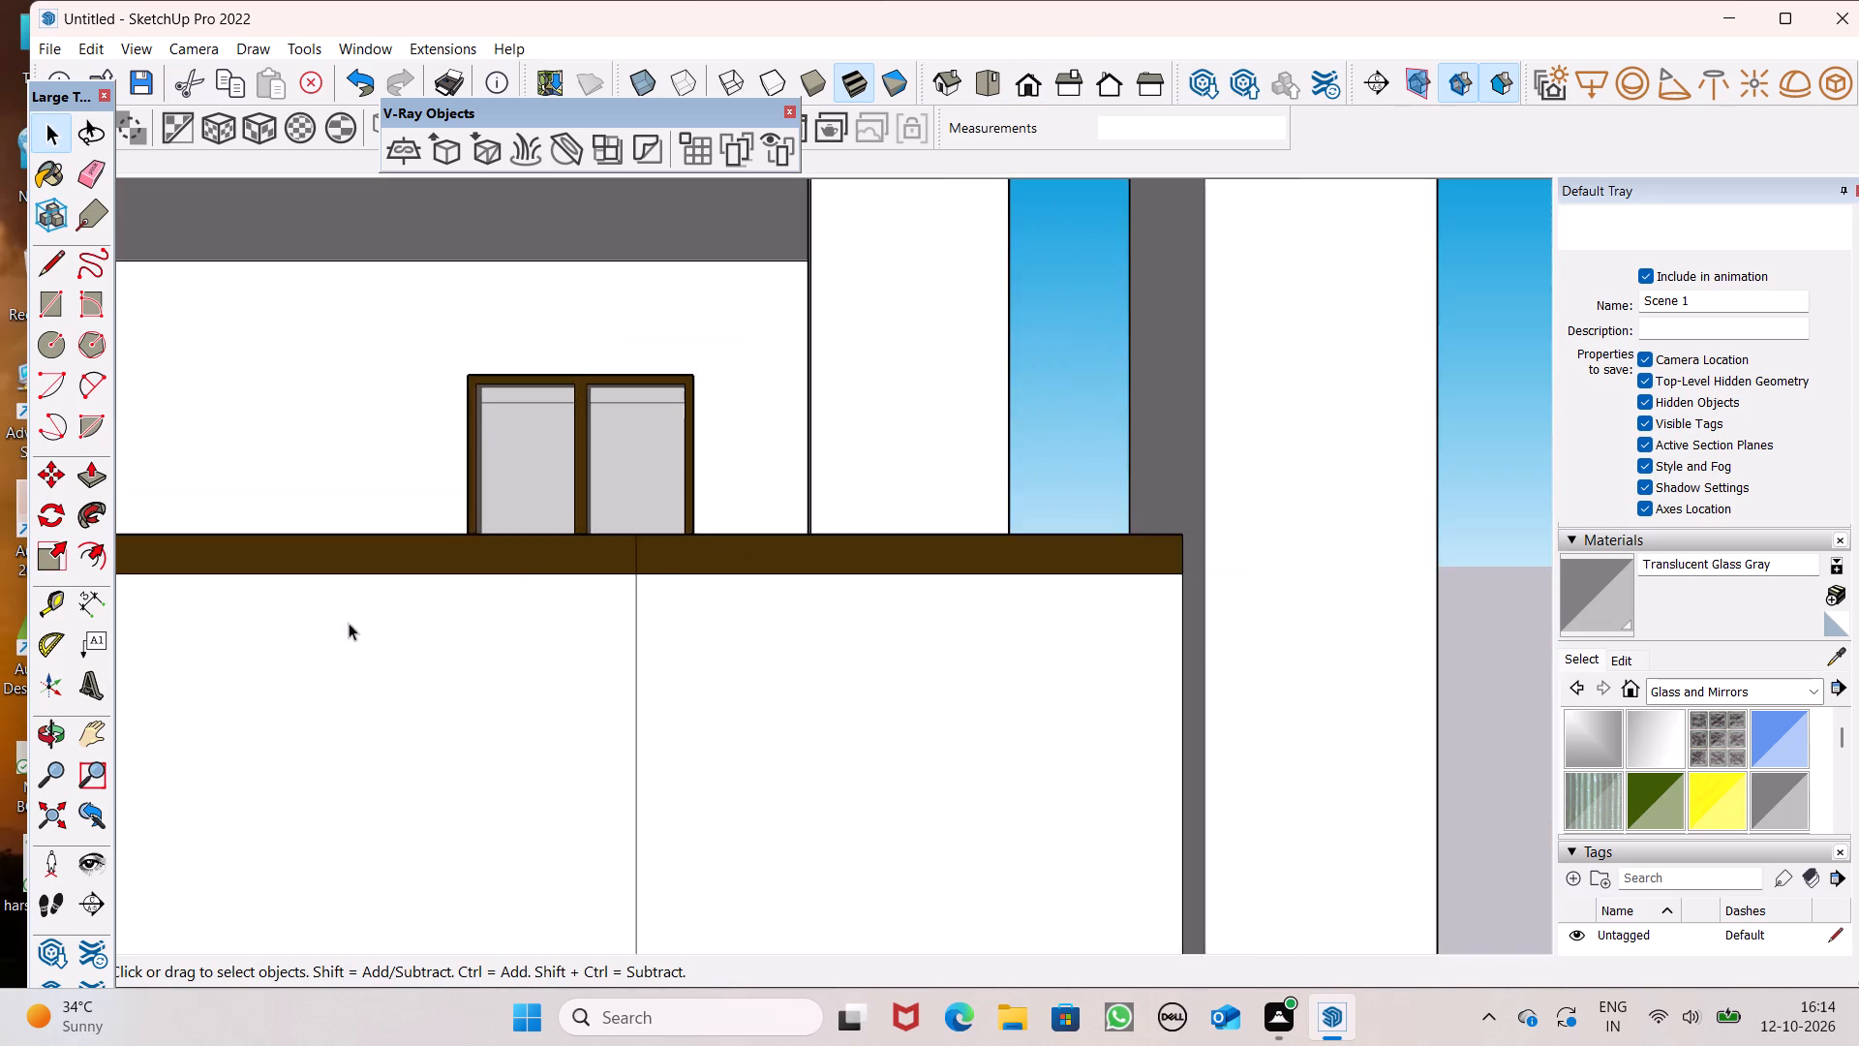
scroll(523, 568, down, 19)
scroll(583, 508, down, 1)
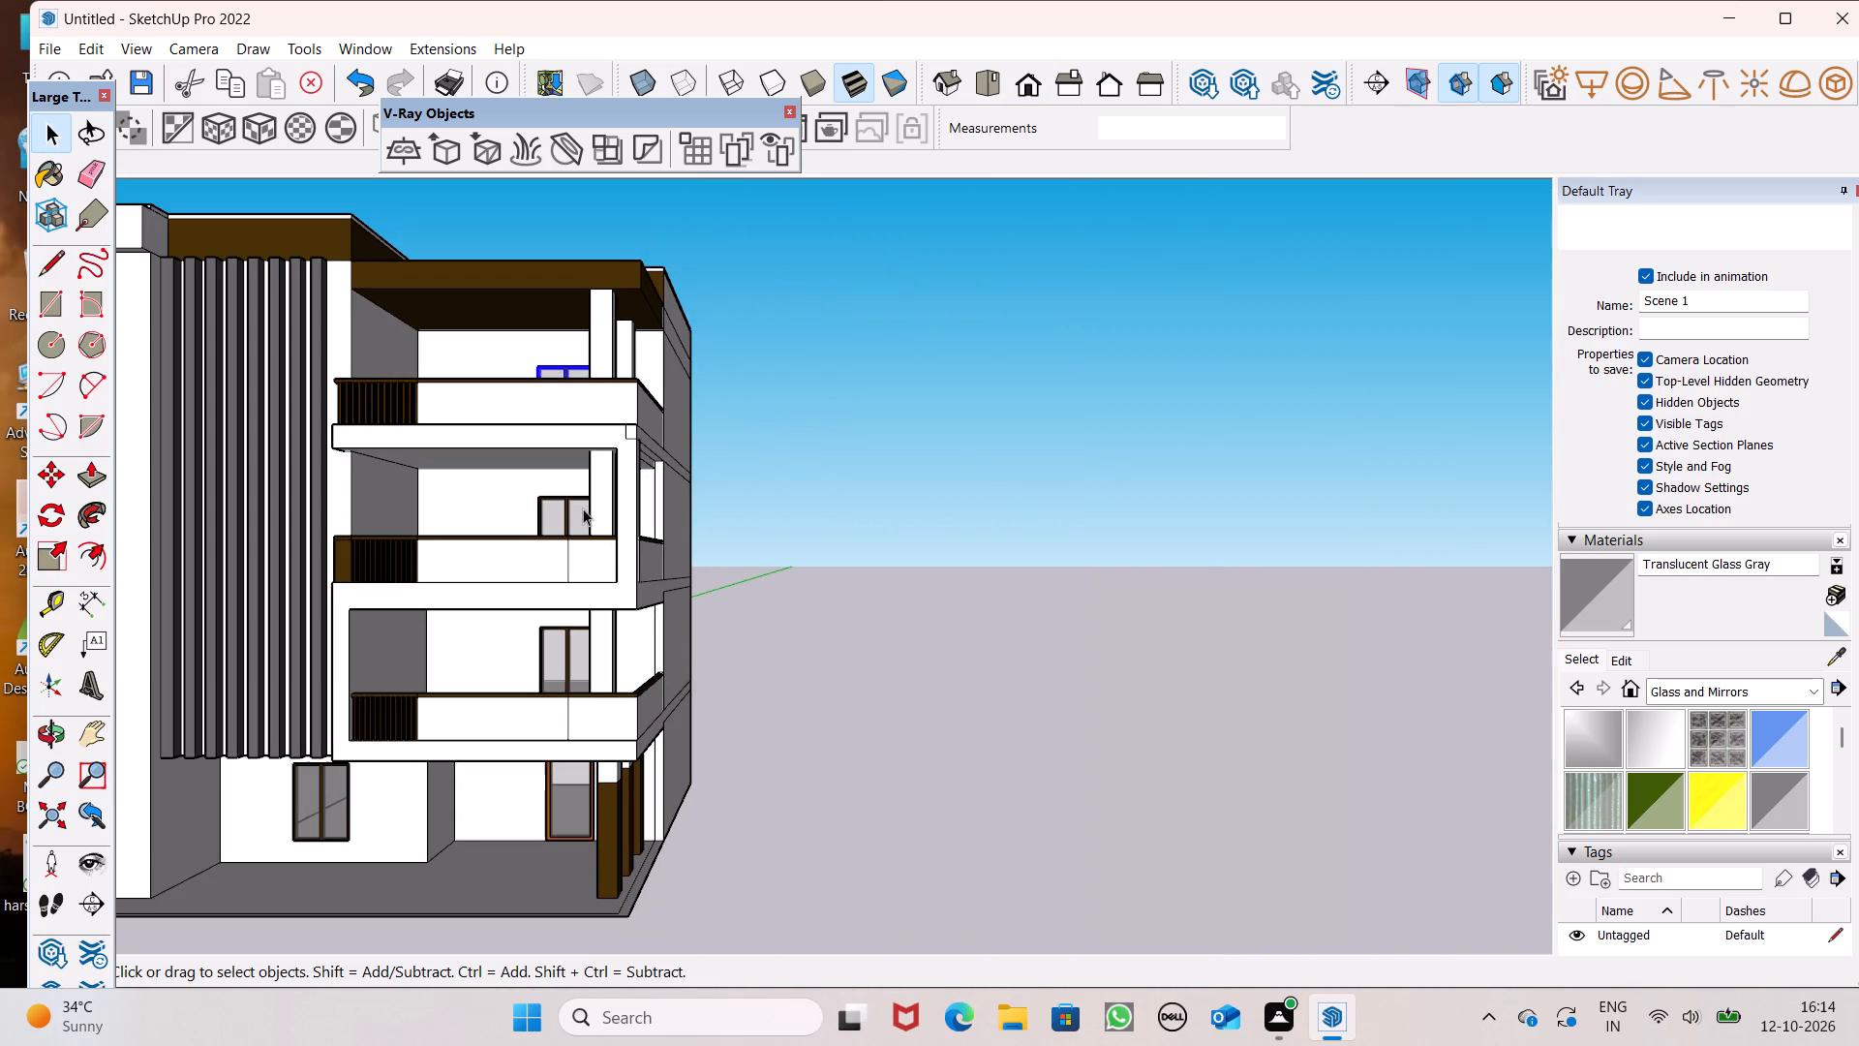
scroll(582, 507, down, 2)
middle_drag(596, 542, 644, 680)
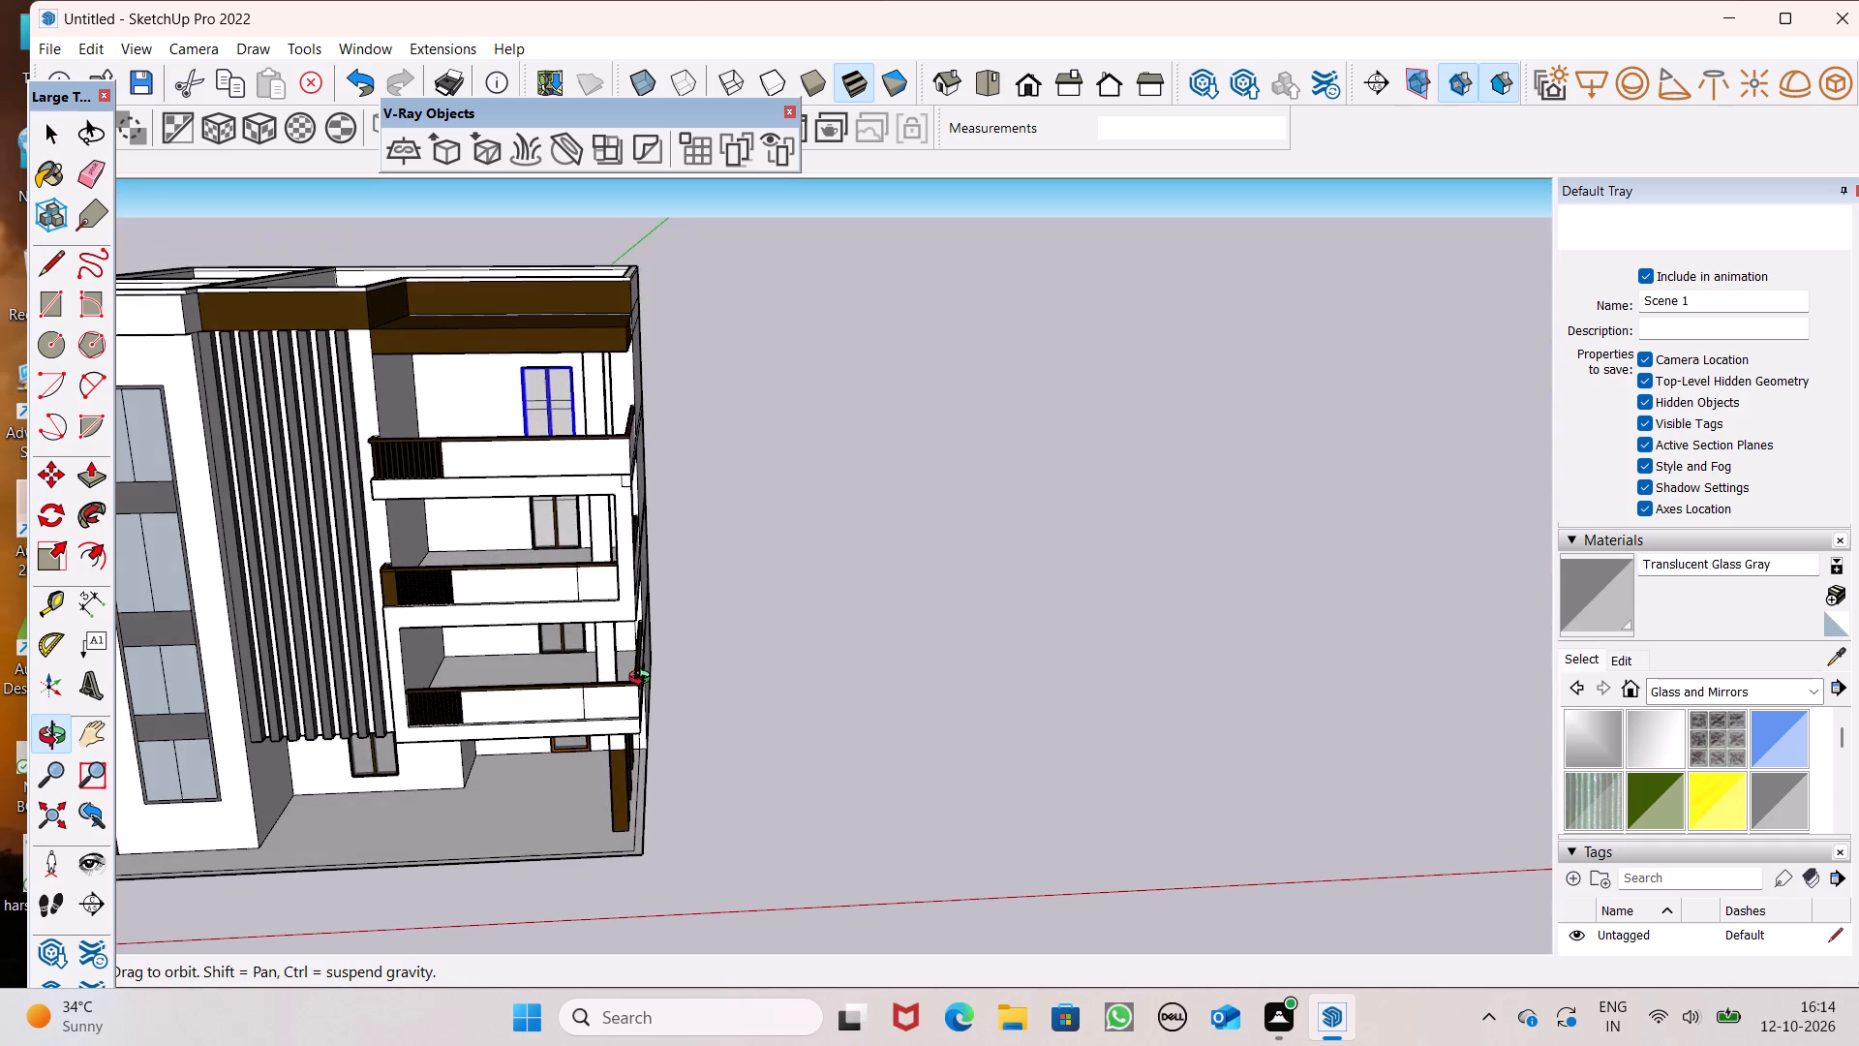
middle_drag(644, 680, 628, 692)
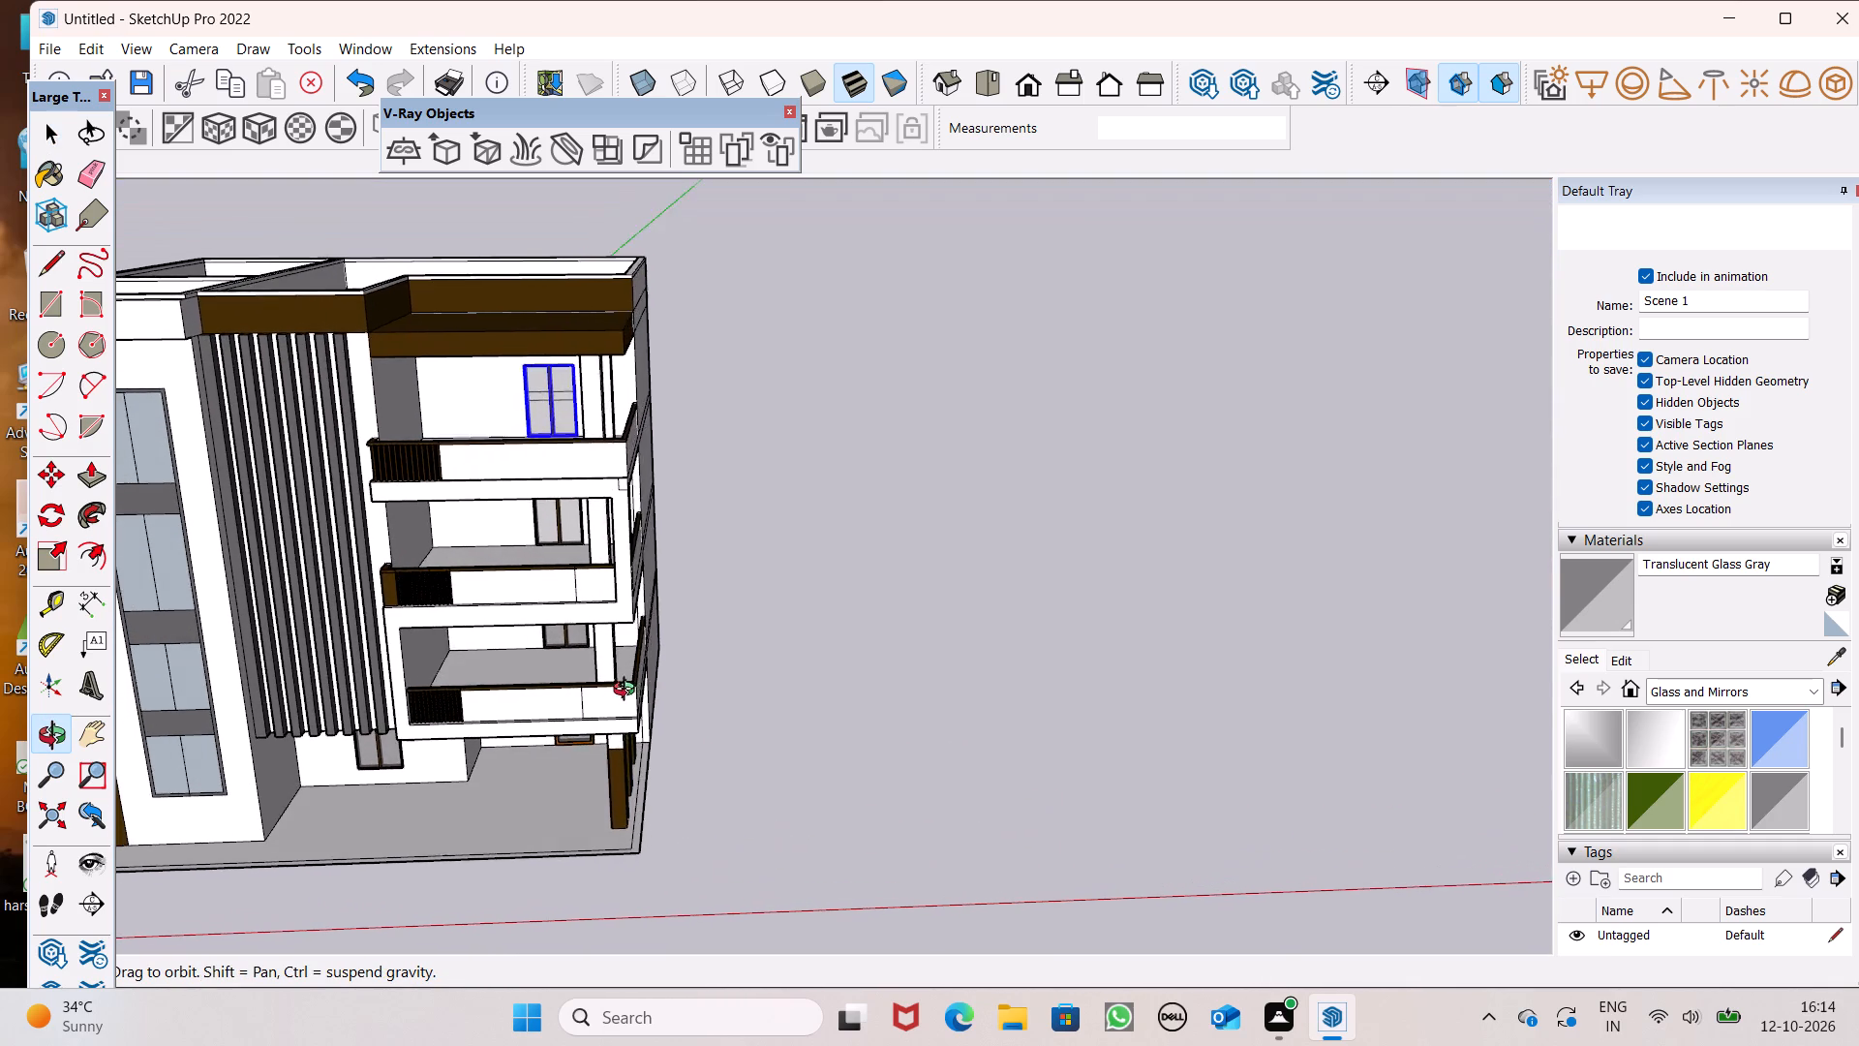
middle_drag(628, 692, 563, 625)
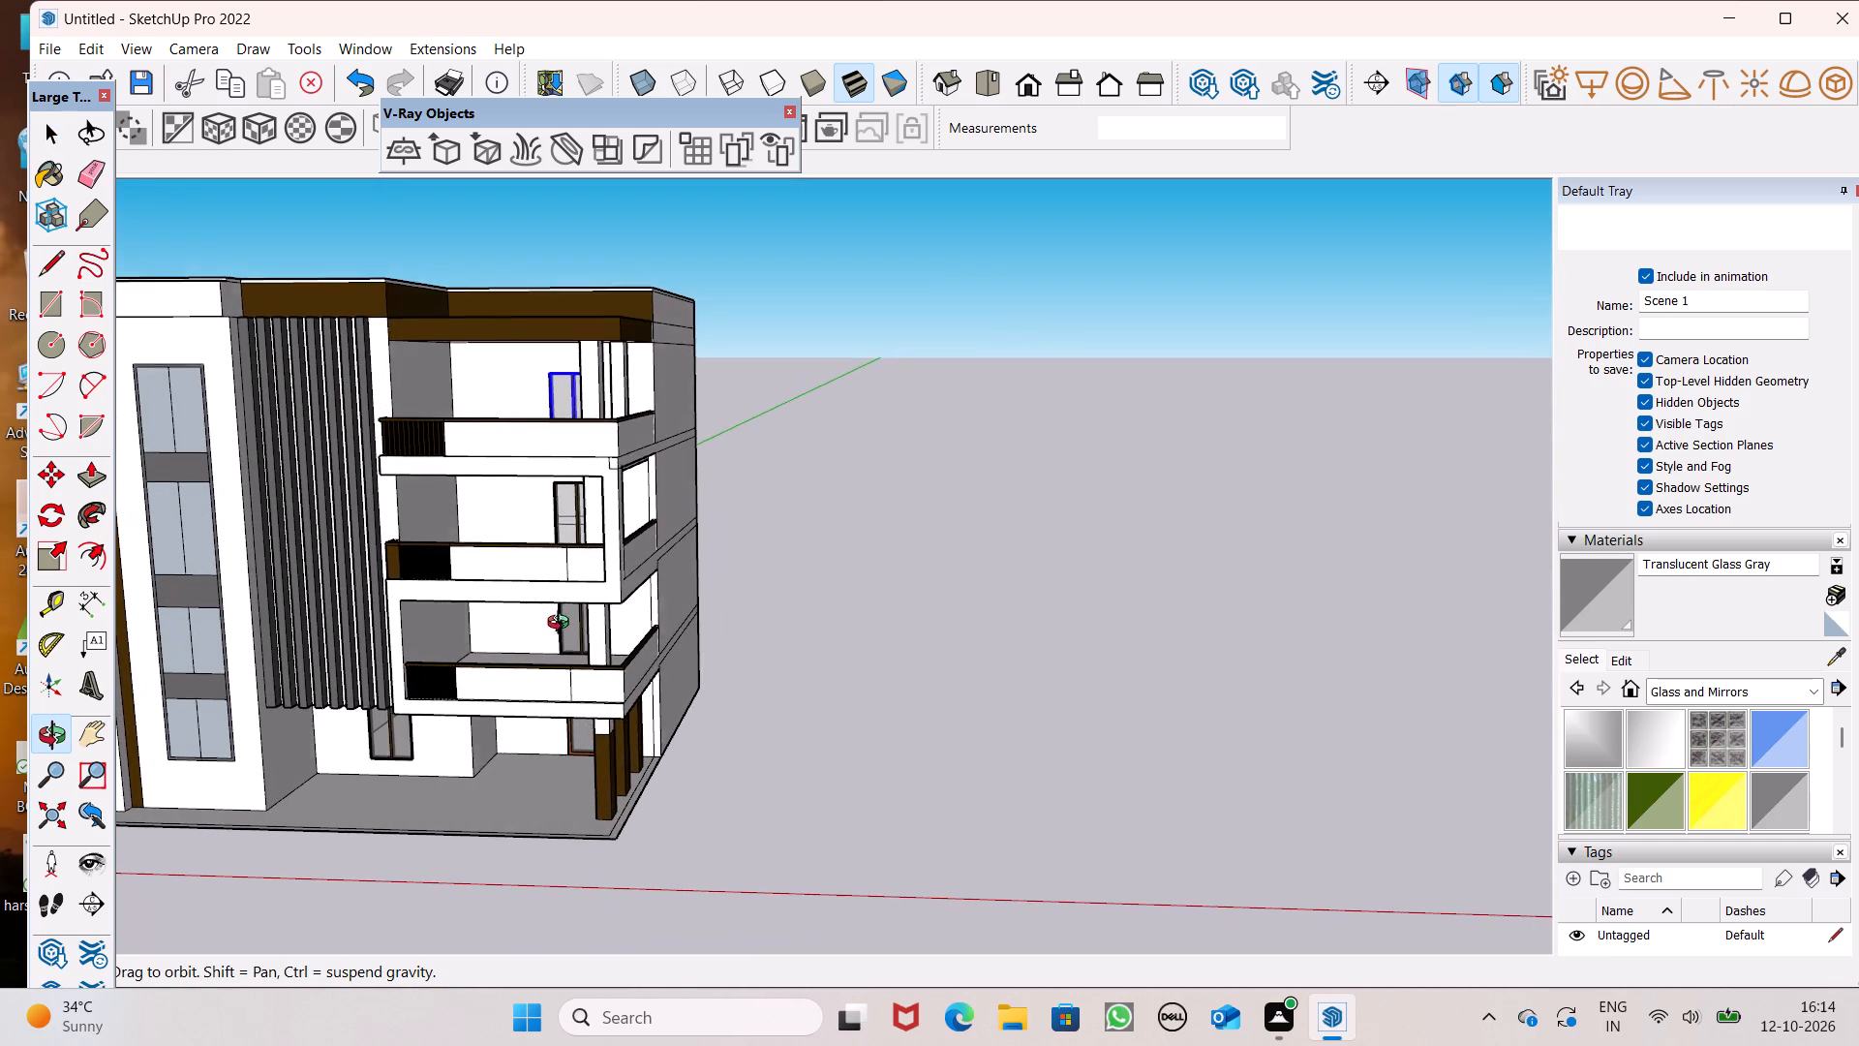
middle_drag(563, 625, 564, 623)
scroll(553, 434, up, 5)
scroll(645, 549, up, 1)
middle_drag(641, 556, 565, 510)
scroll(755, 468, down, 5)
middle_drag(729, 522, 802, 497)
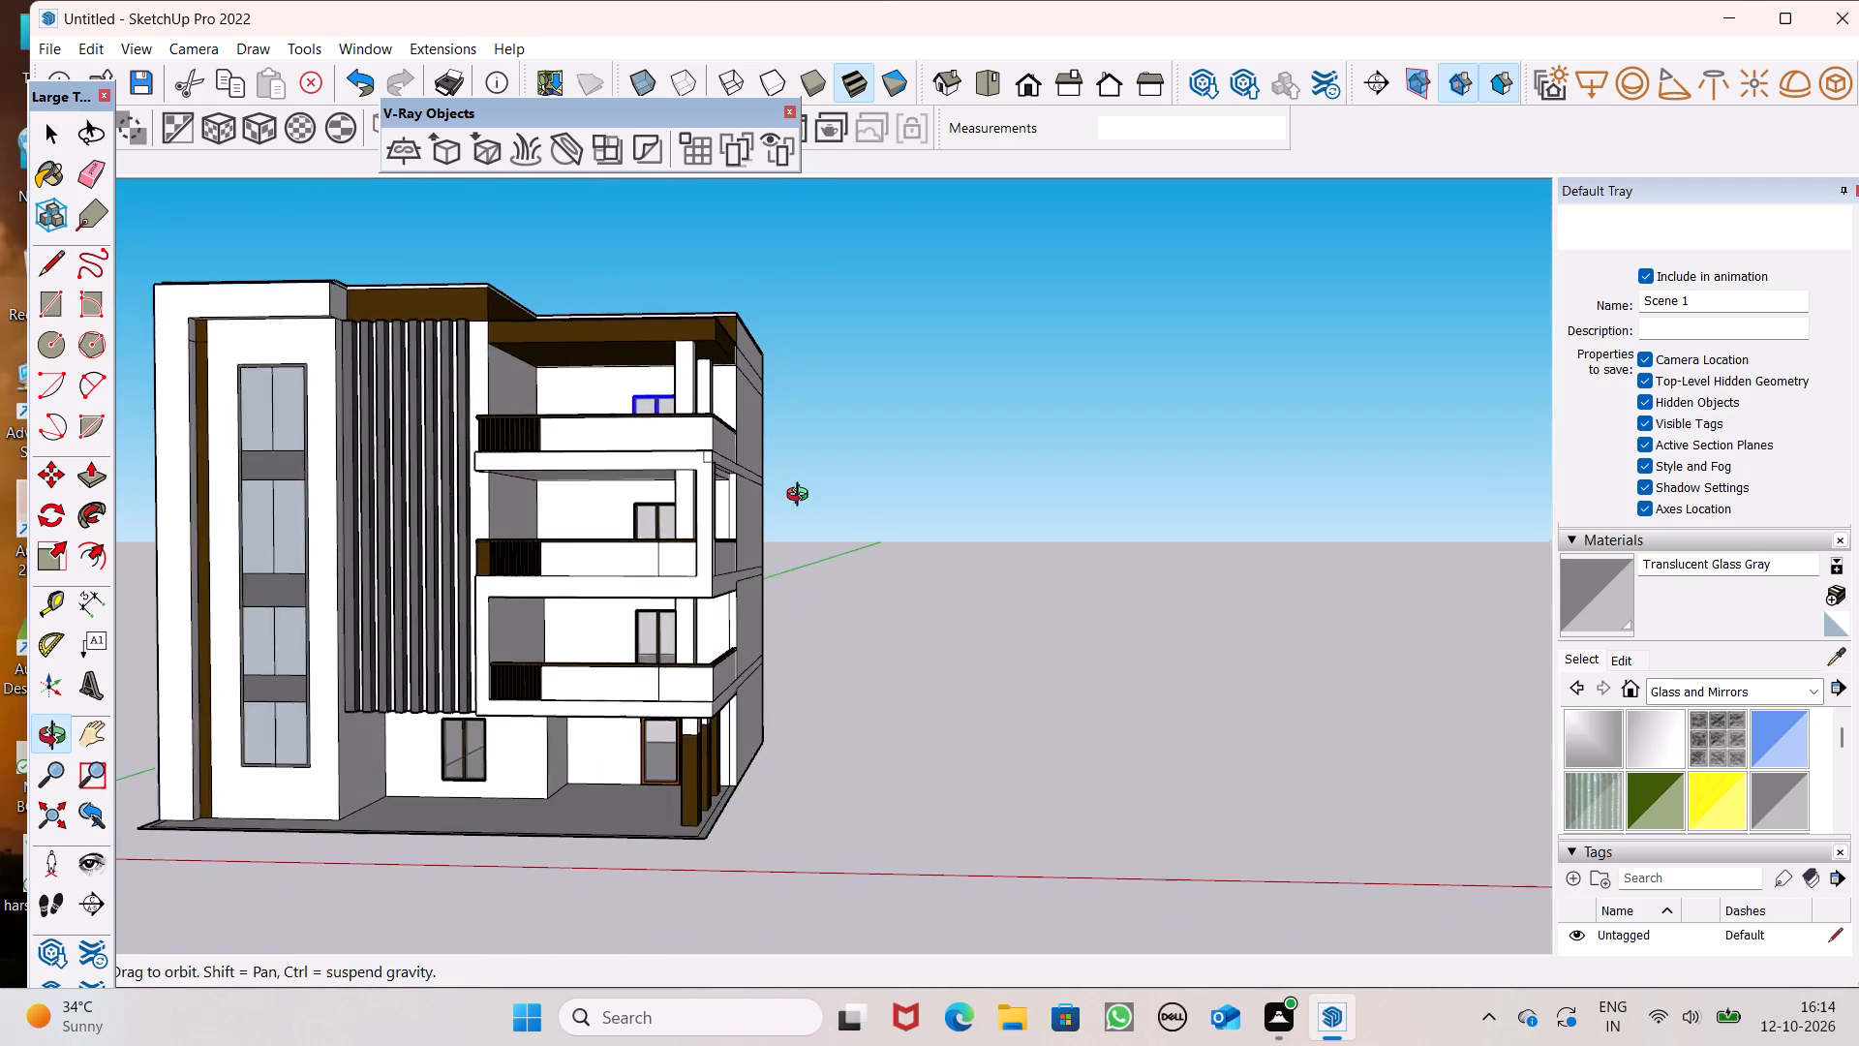
middle_drag(802, 497, 802, 491)
scroll(802, 491, up, 1)
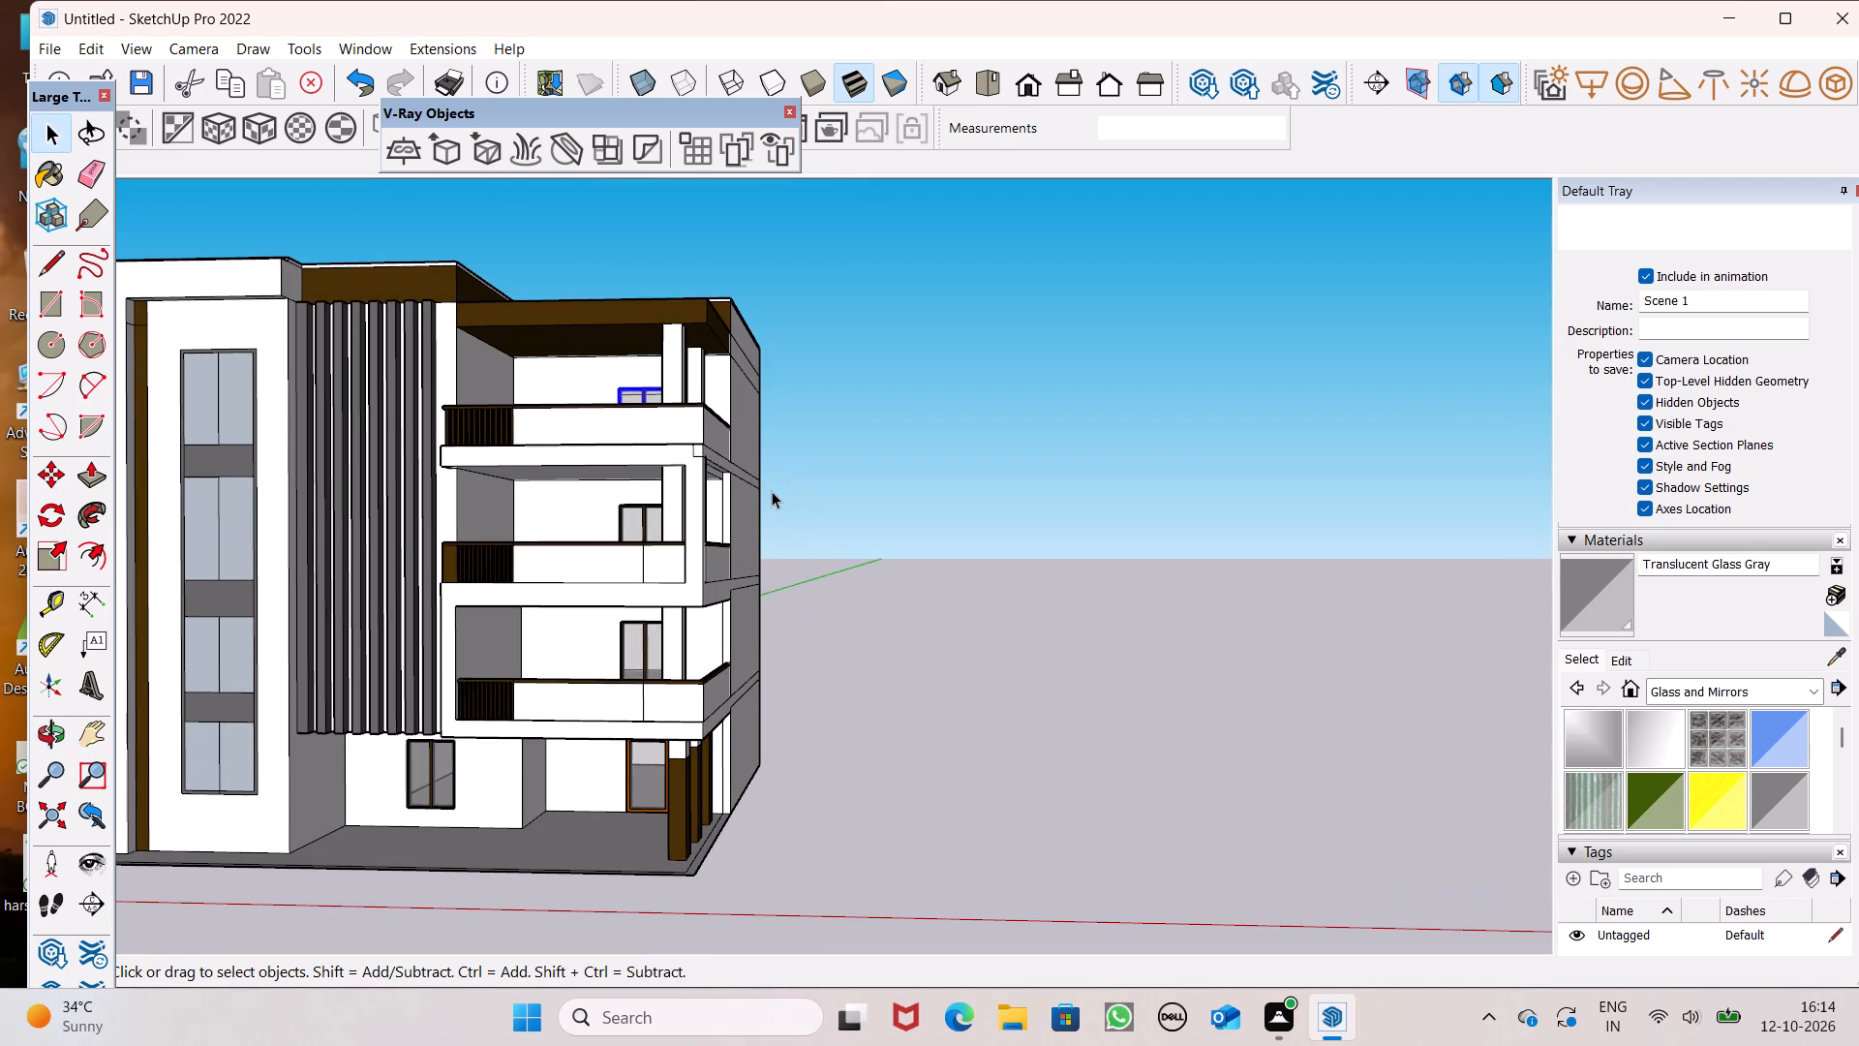
middle_drag(750, 517, 208, 541)
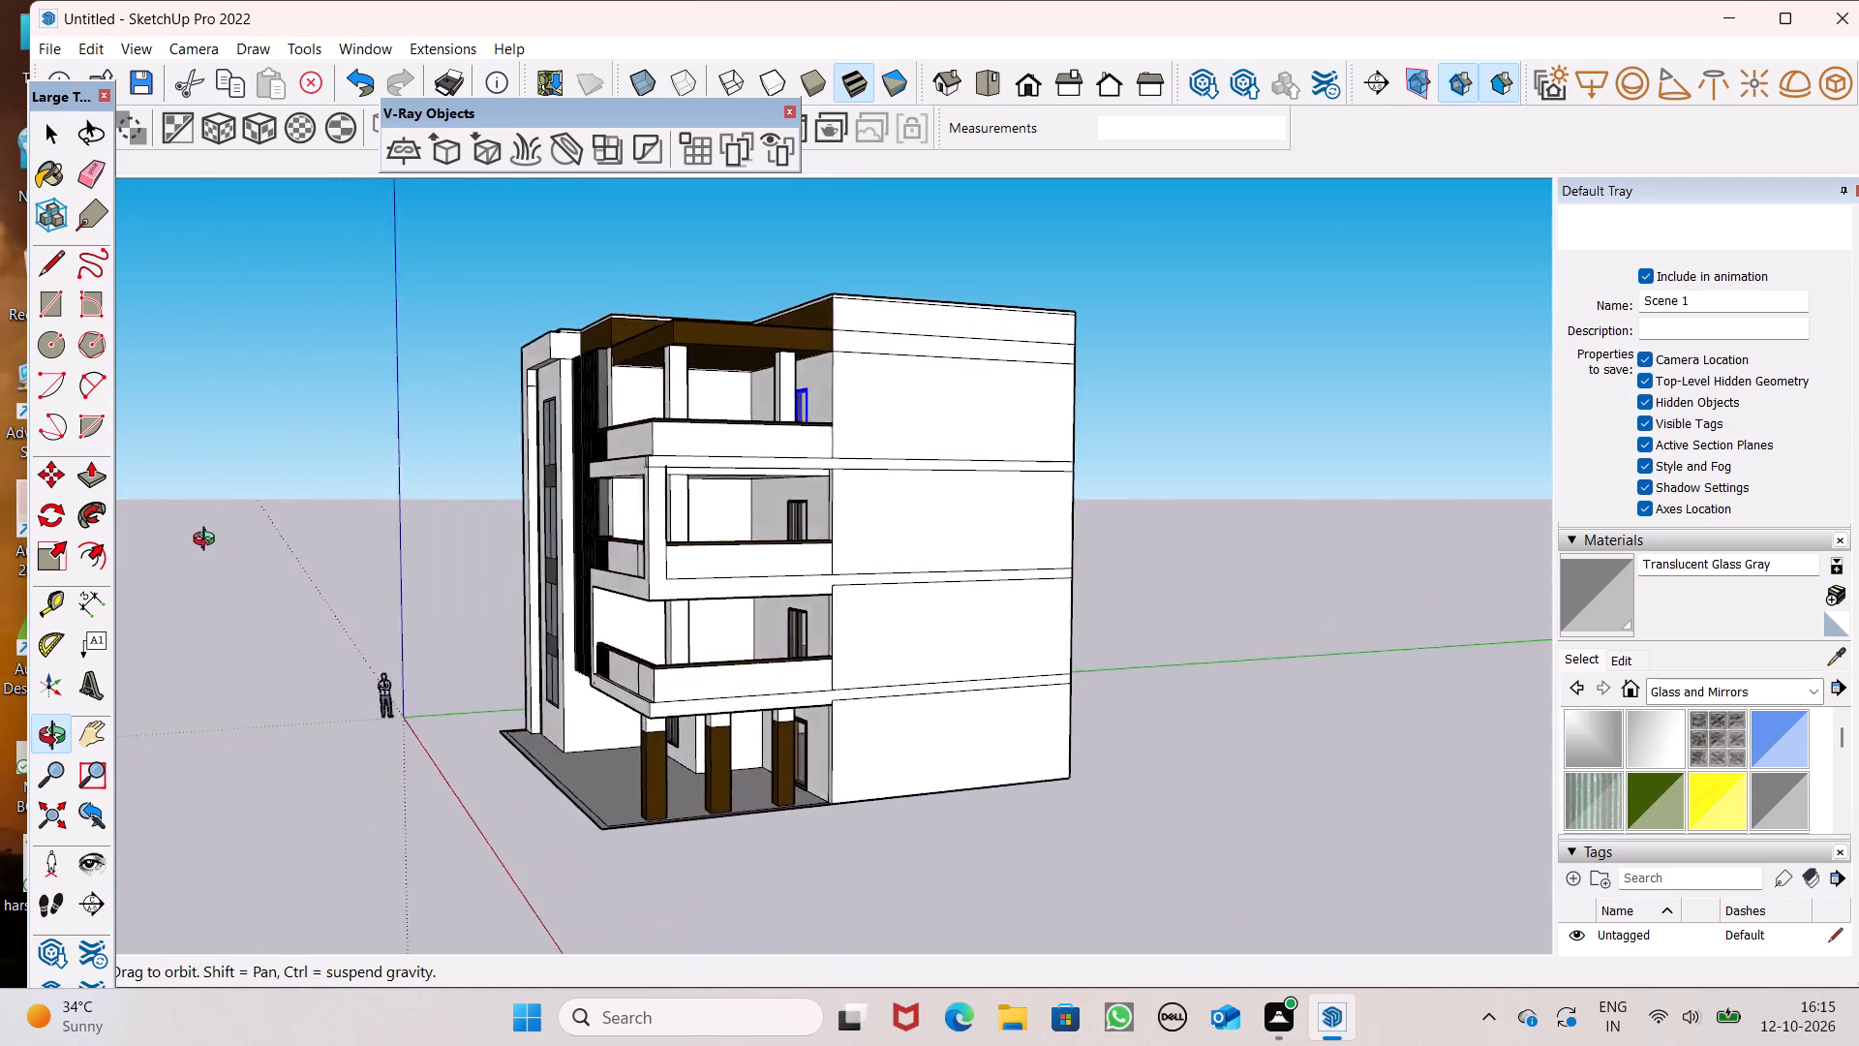
middle_drag(208, 541, 760, 575)
scroll(851, 603, down, 2)
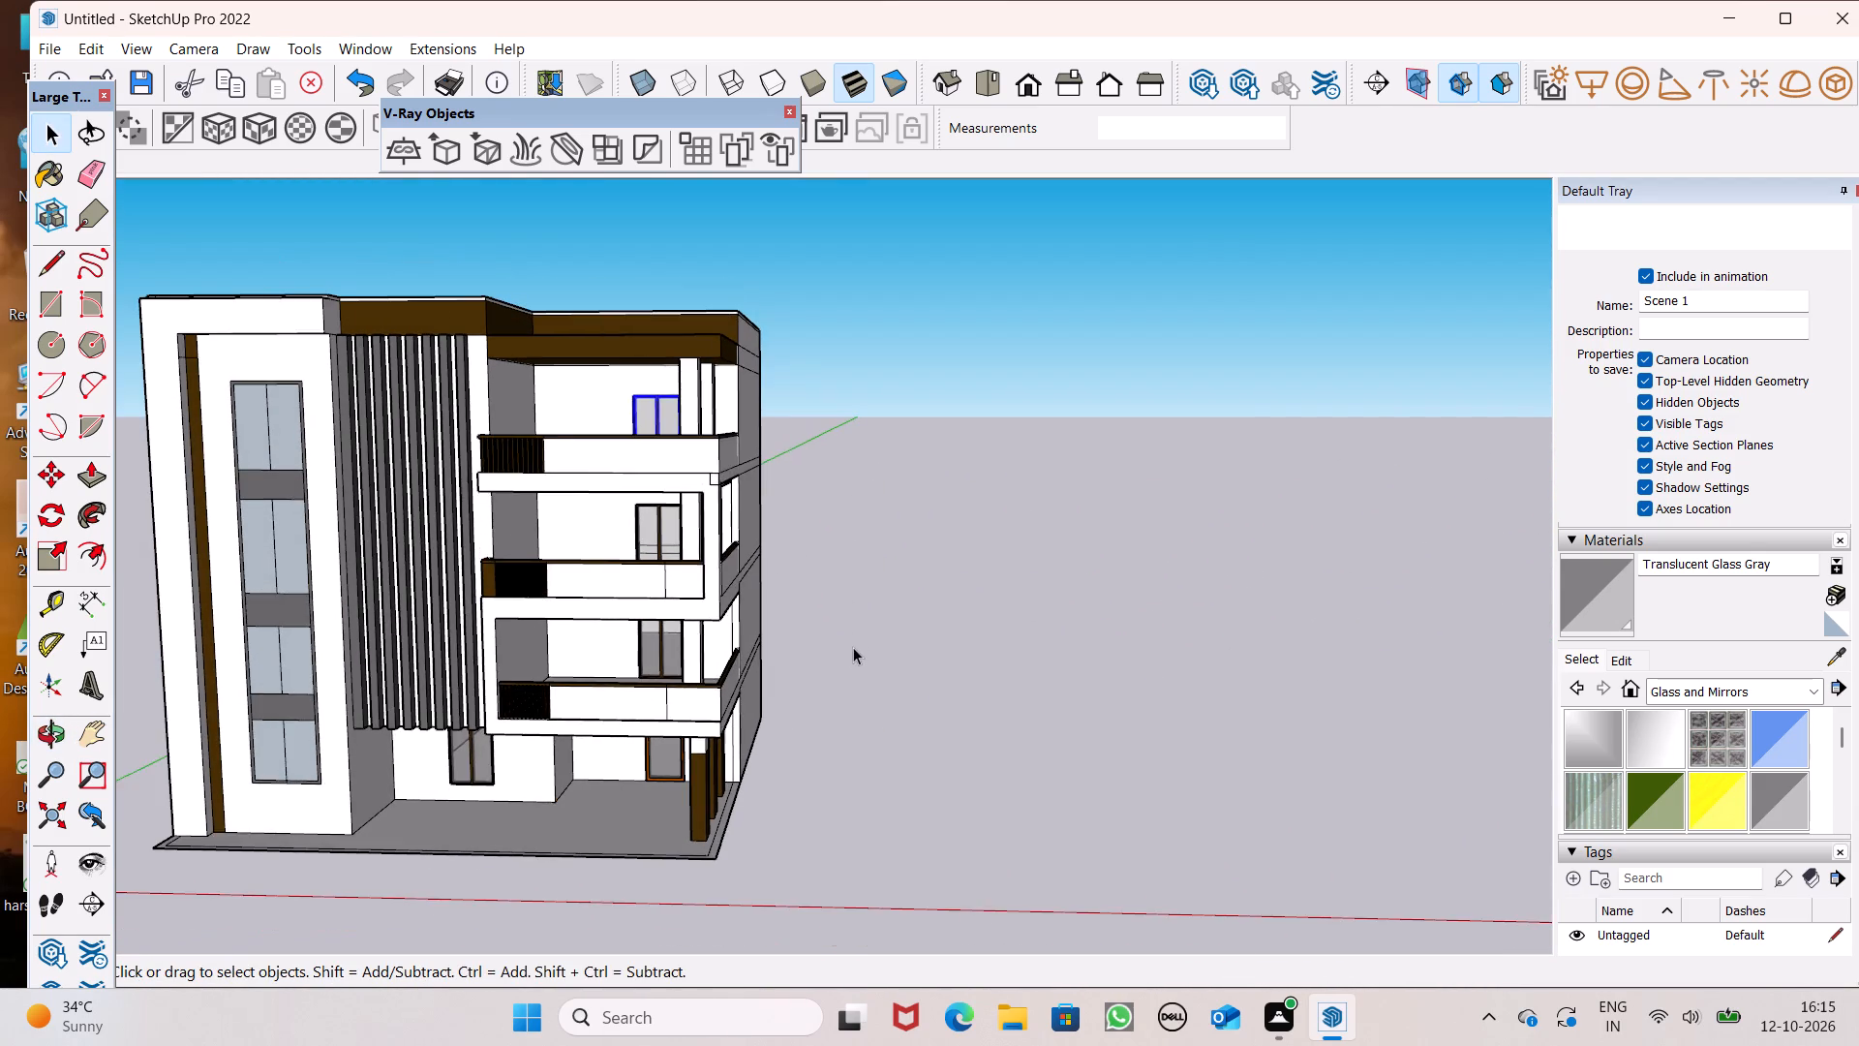
Inspect the building's exterior from the balcony side, zooming in on the ground-floor porch and its brown columns.
middle_drag(846, 661, 598, 703)
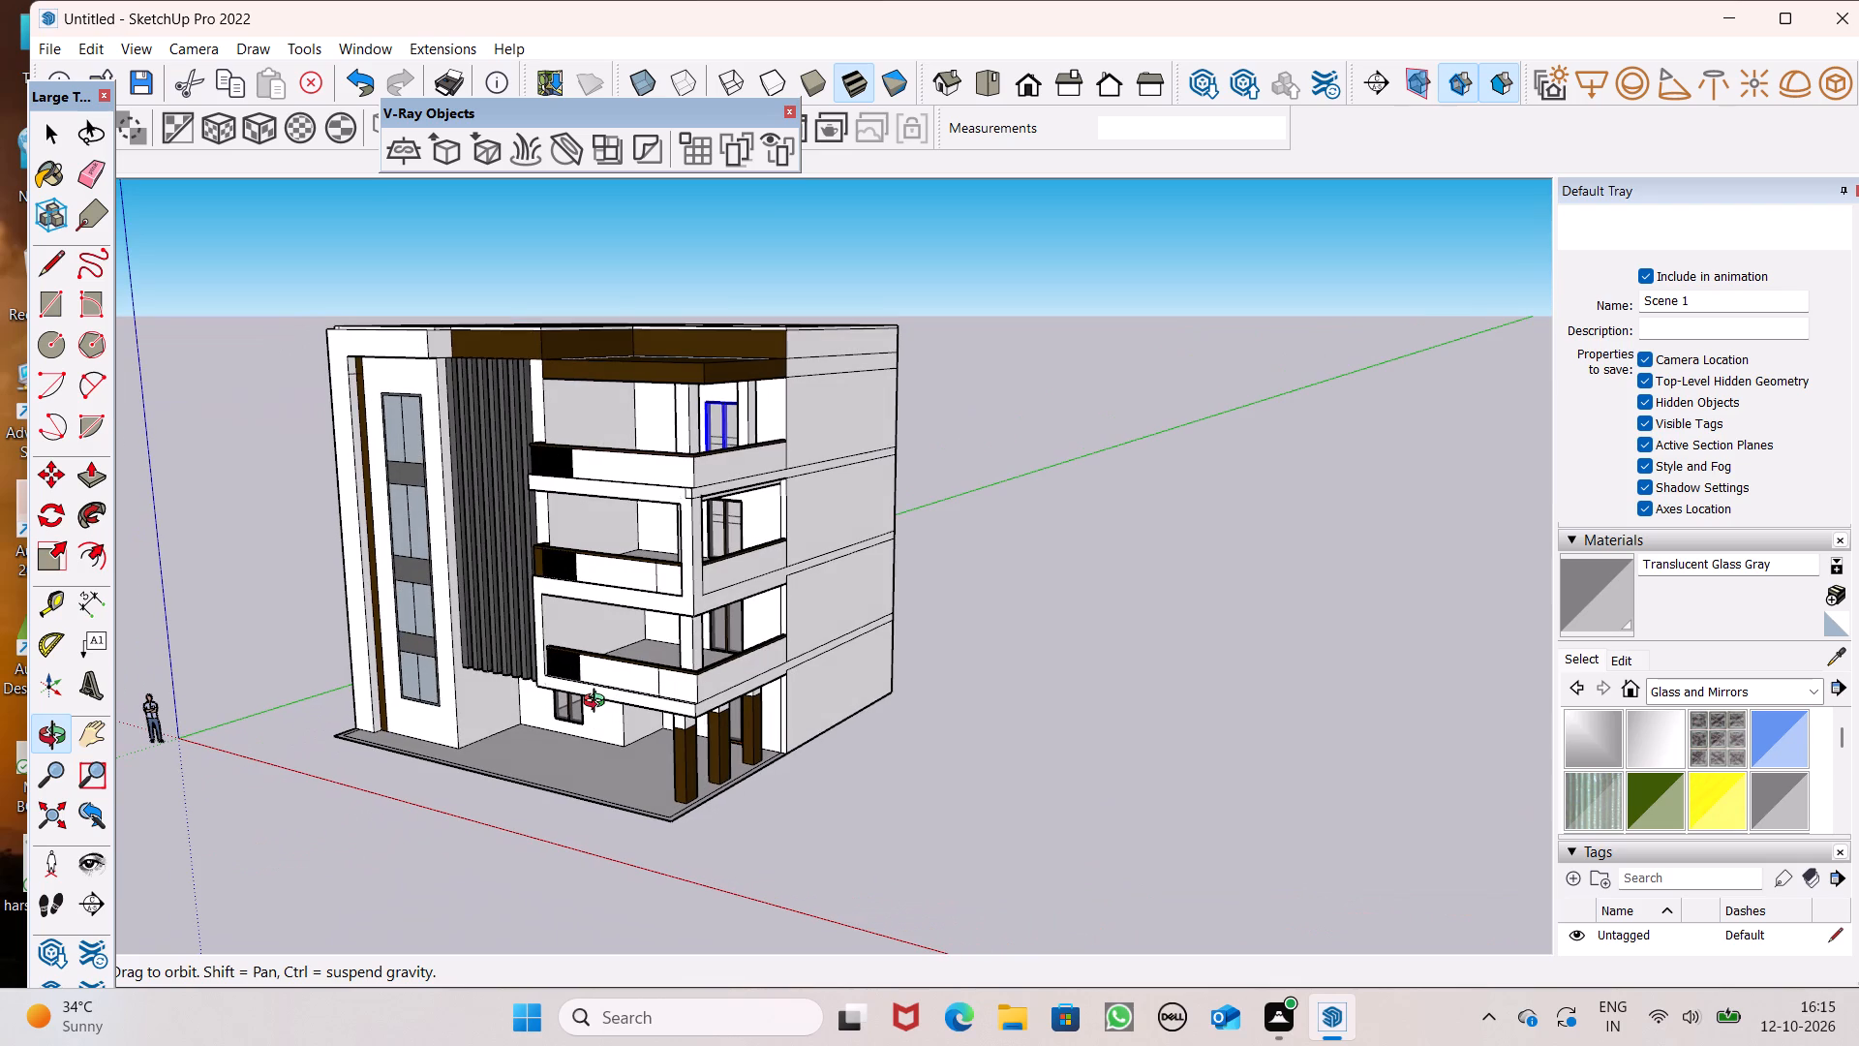
middle_drag(598, 703, 487, 725)
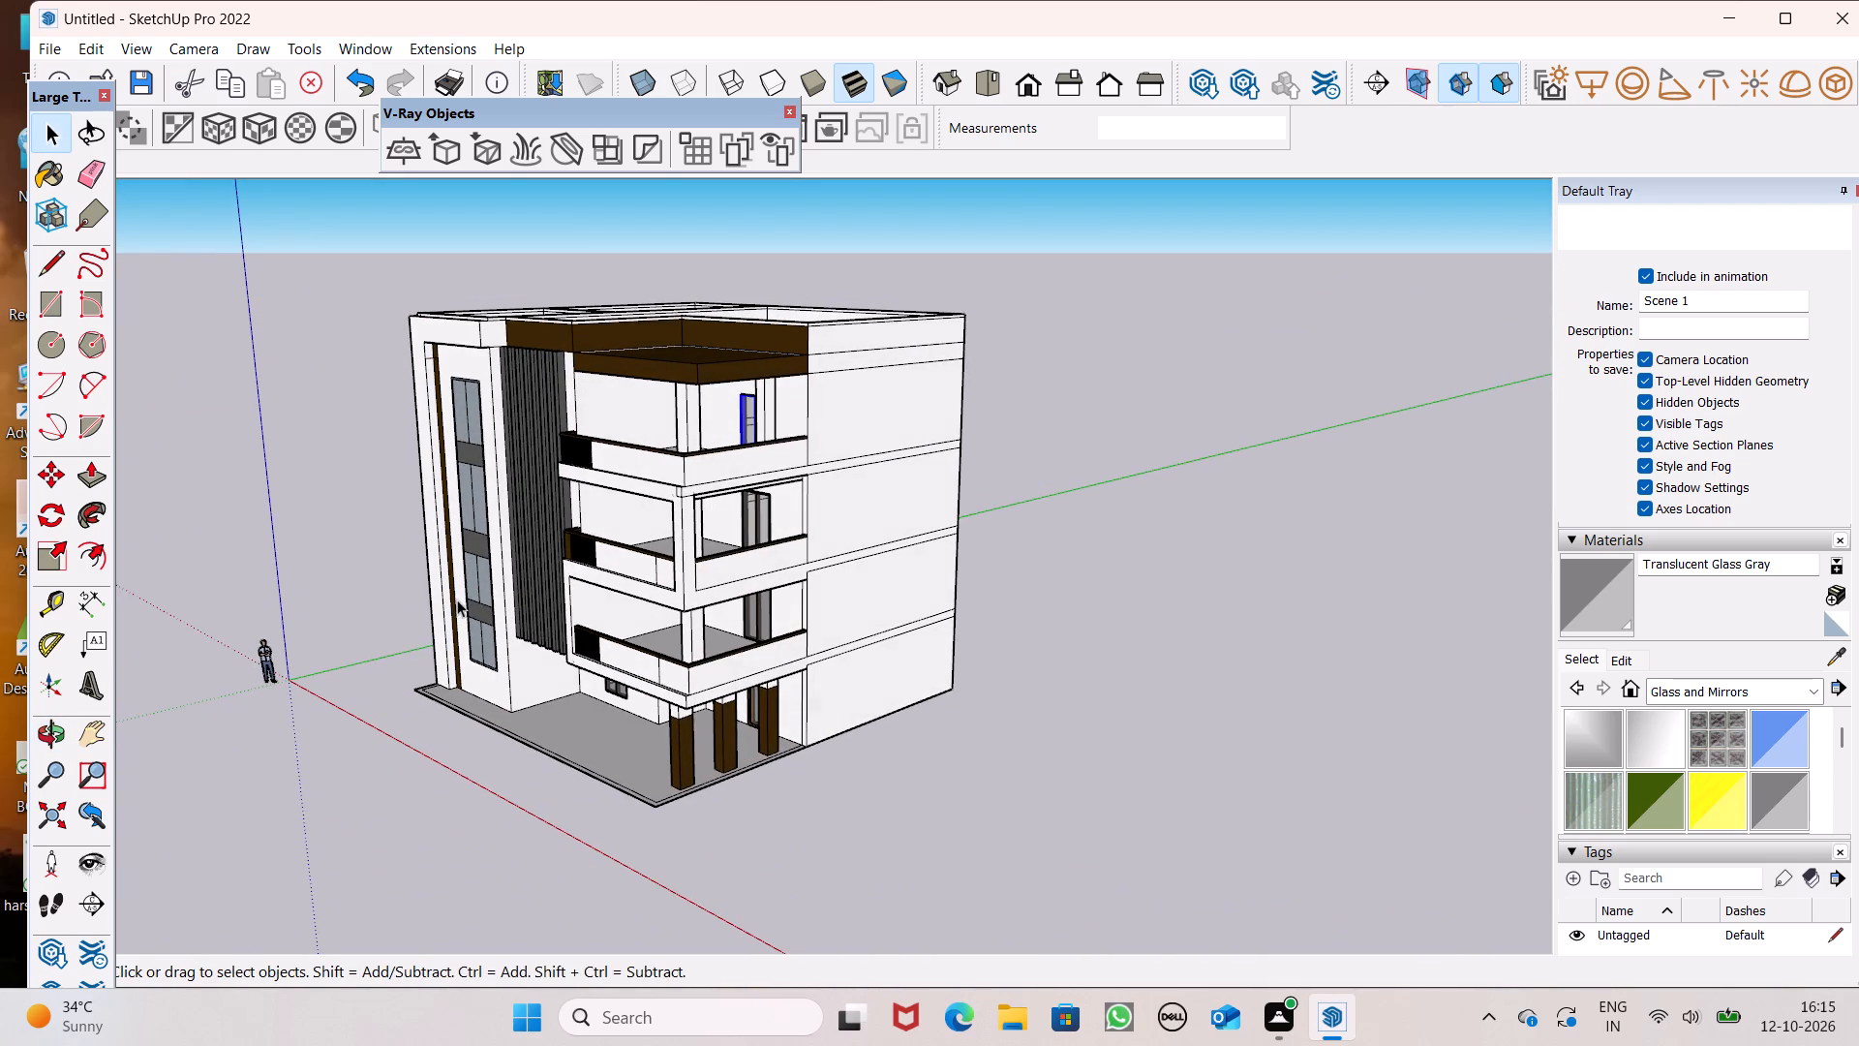
scroll(457, 600, down, 1)
middle_drag(448, 623, 907, 674)
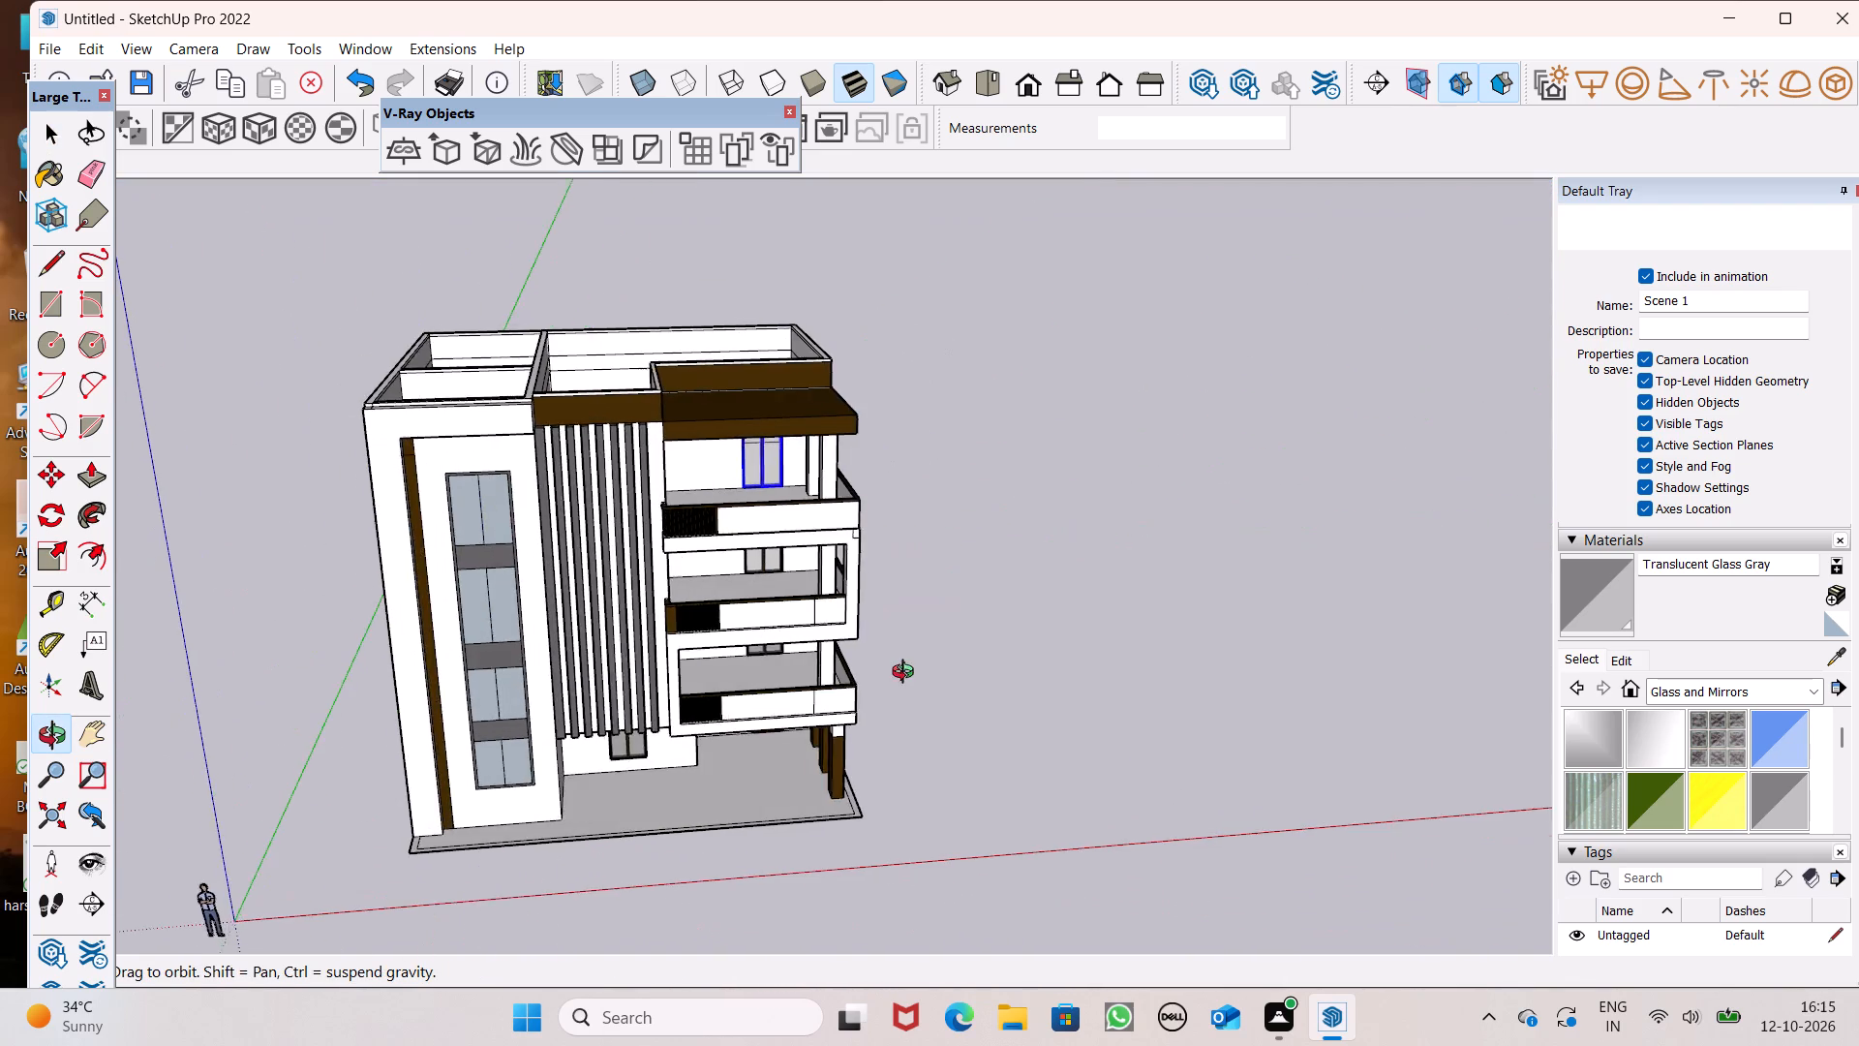
middle_drag(907, 674, 906, 673)
scroll(1069, 729, up, 6)
middle_drag(855, 759, 259, 795)
scroll(363, 814, up, 1)
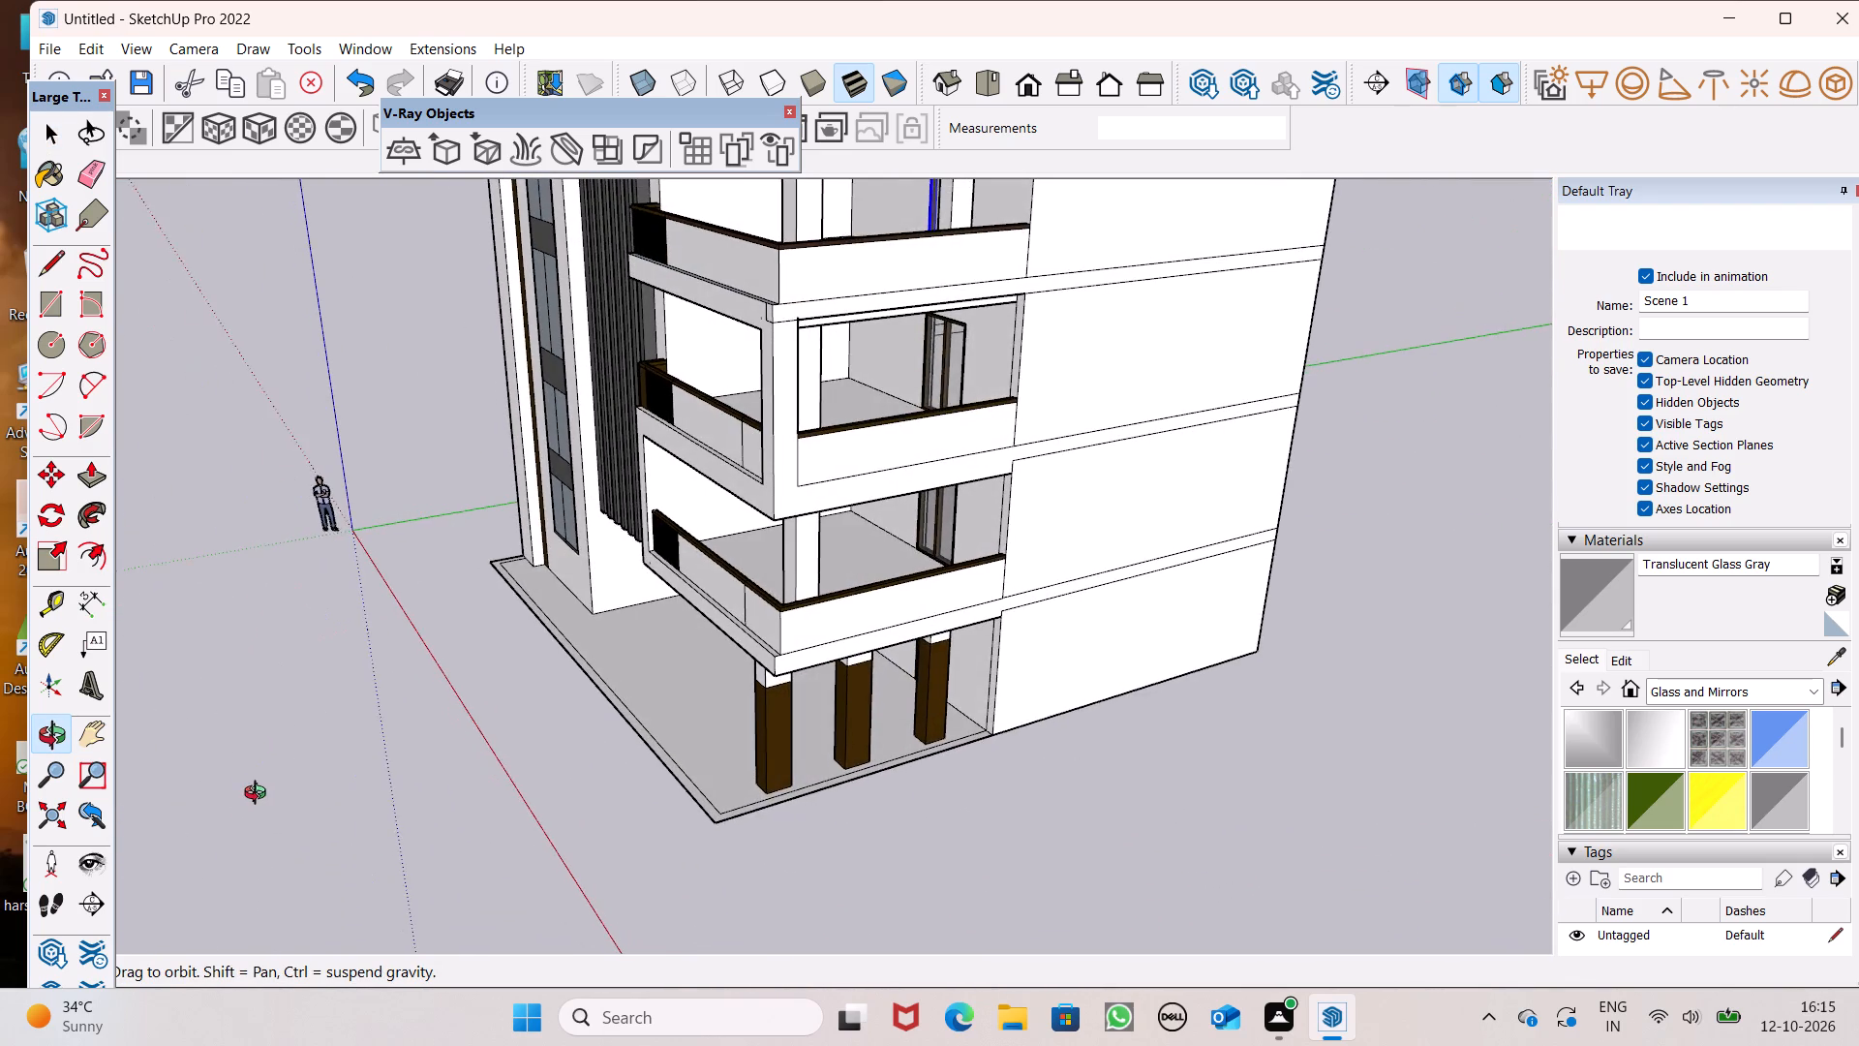
middle_drag(259, 795, 270, 772)
scroll(920, 774, up, 7)
scroll(832, 586, up, 7)
scroll(823, 597, down, 4)
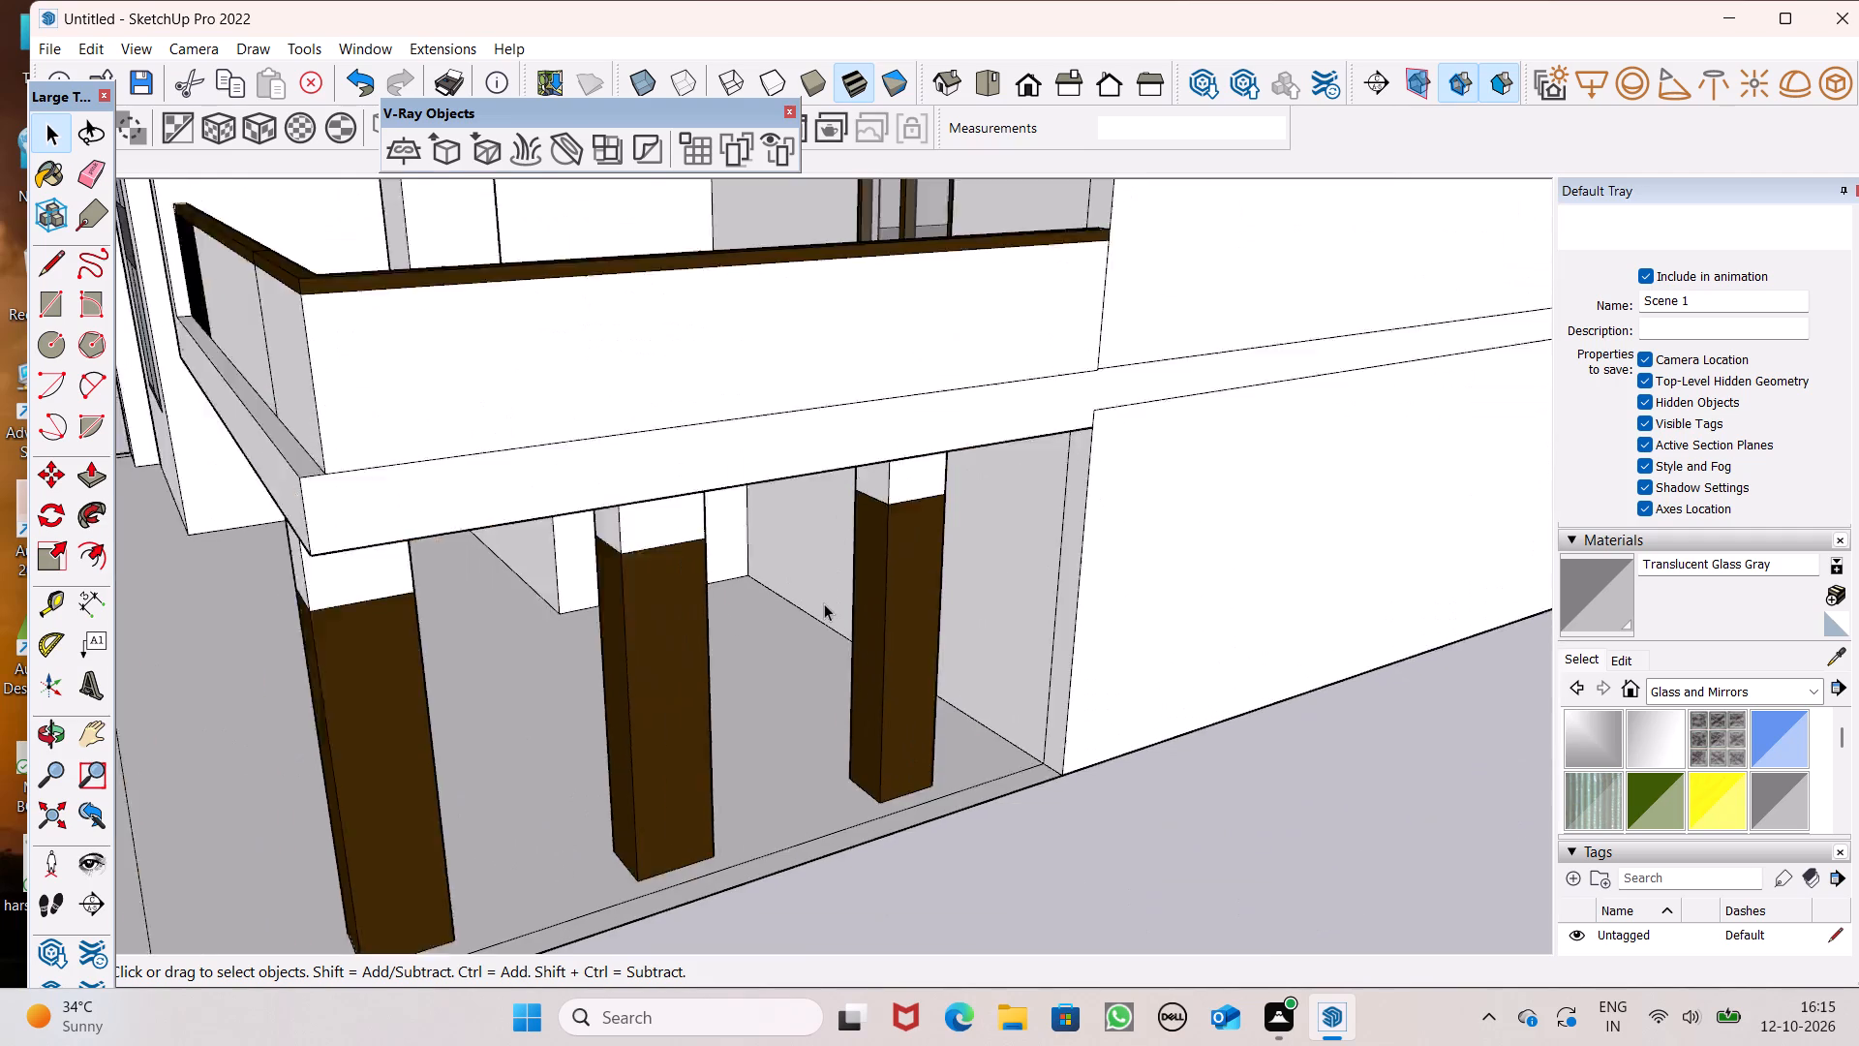
scroll(824, 603, down, 8)
middle_drag(801, 685, 1443, 595)
scroll(1335, 508, up, 1)
scroll(1335, 508, down, 3)
scroll(1332, 529, up, 1)
middle_drag(1333, 536, 1456, 605)
scroll(1306, 543, down, 5)
middle_drag(1250, 585, 1055, 623)
scroll(1048, 610, down, 6)
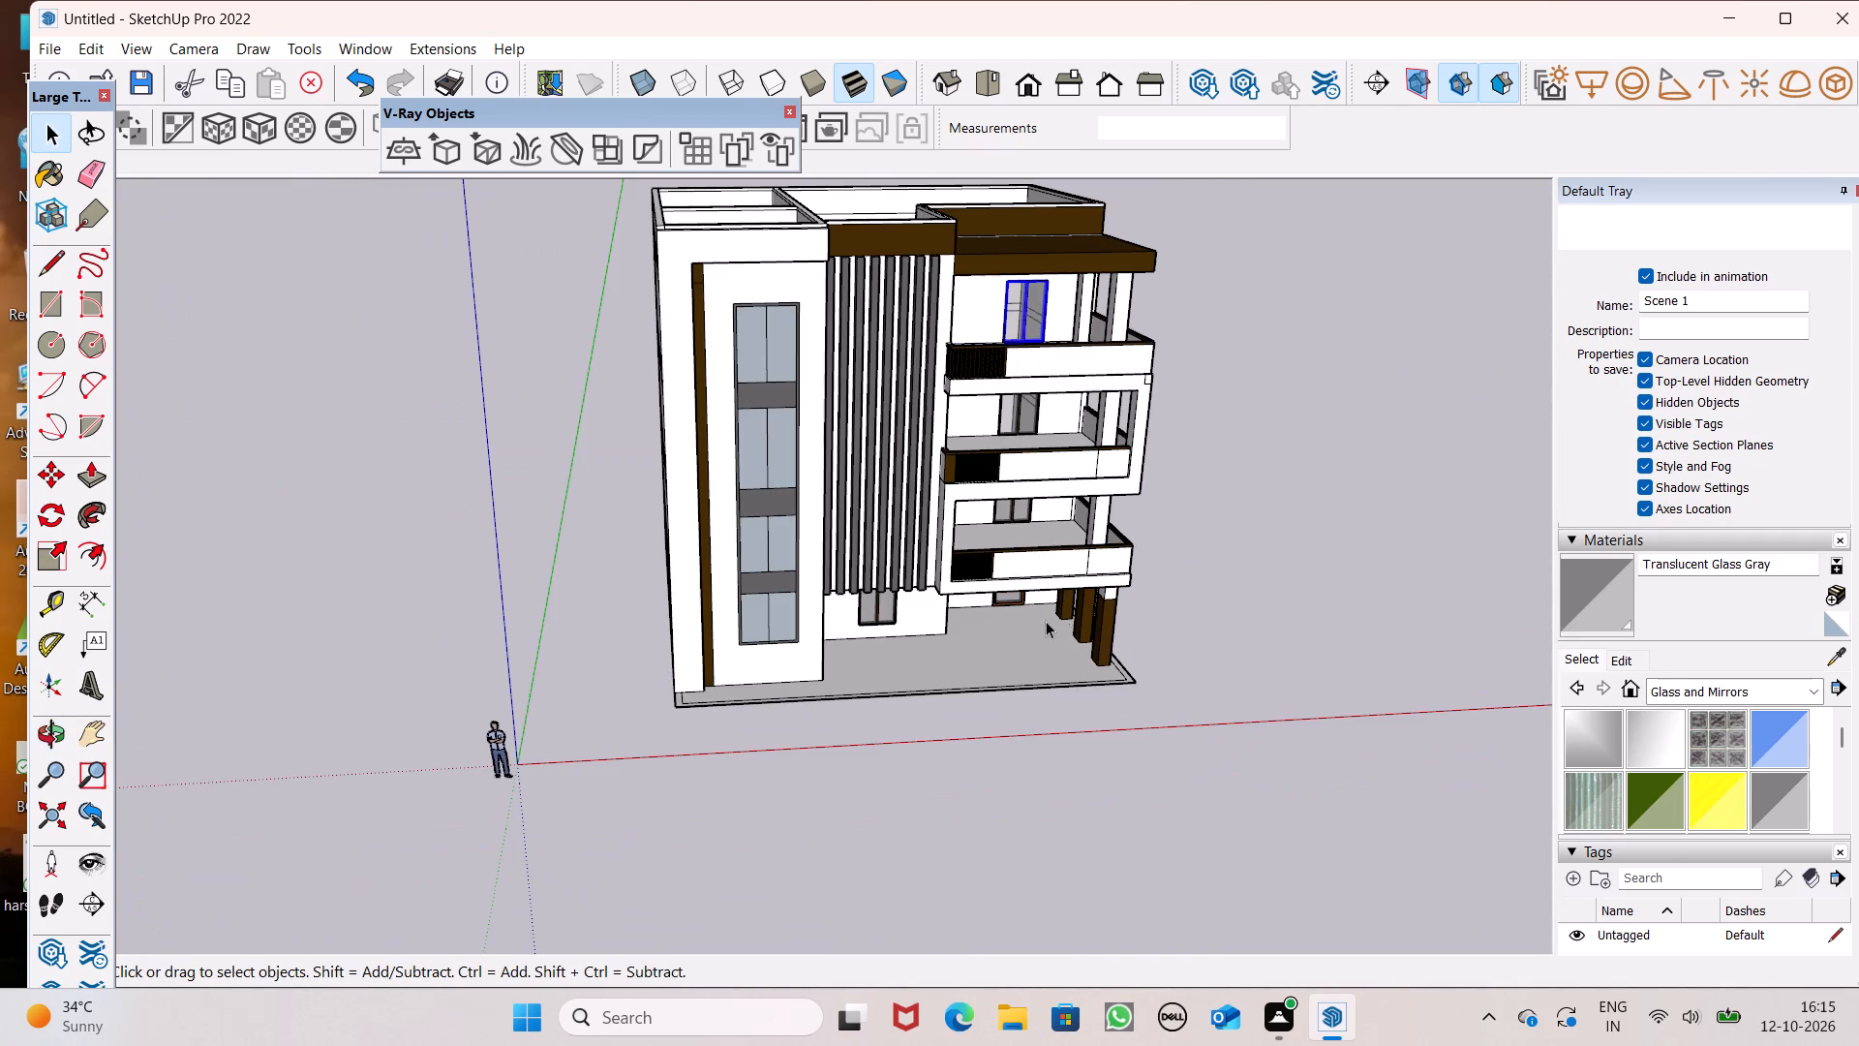
Deselect the third-floor window and examine the whole front facade and its balconies once more.
click(1270, 543)
scroll(1270, 543, up, 2)
middle_drag(1270, 482, 1234, 383)
middle_click(1234, 383)
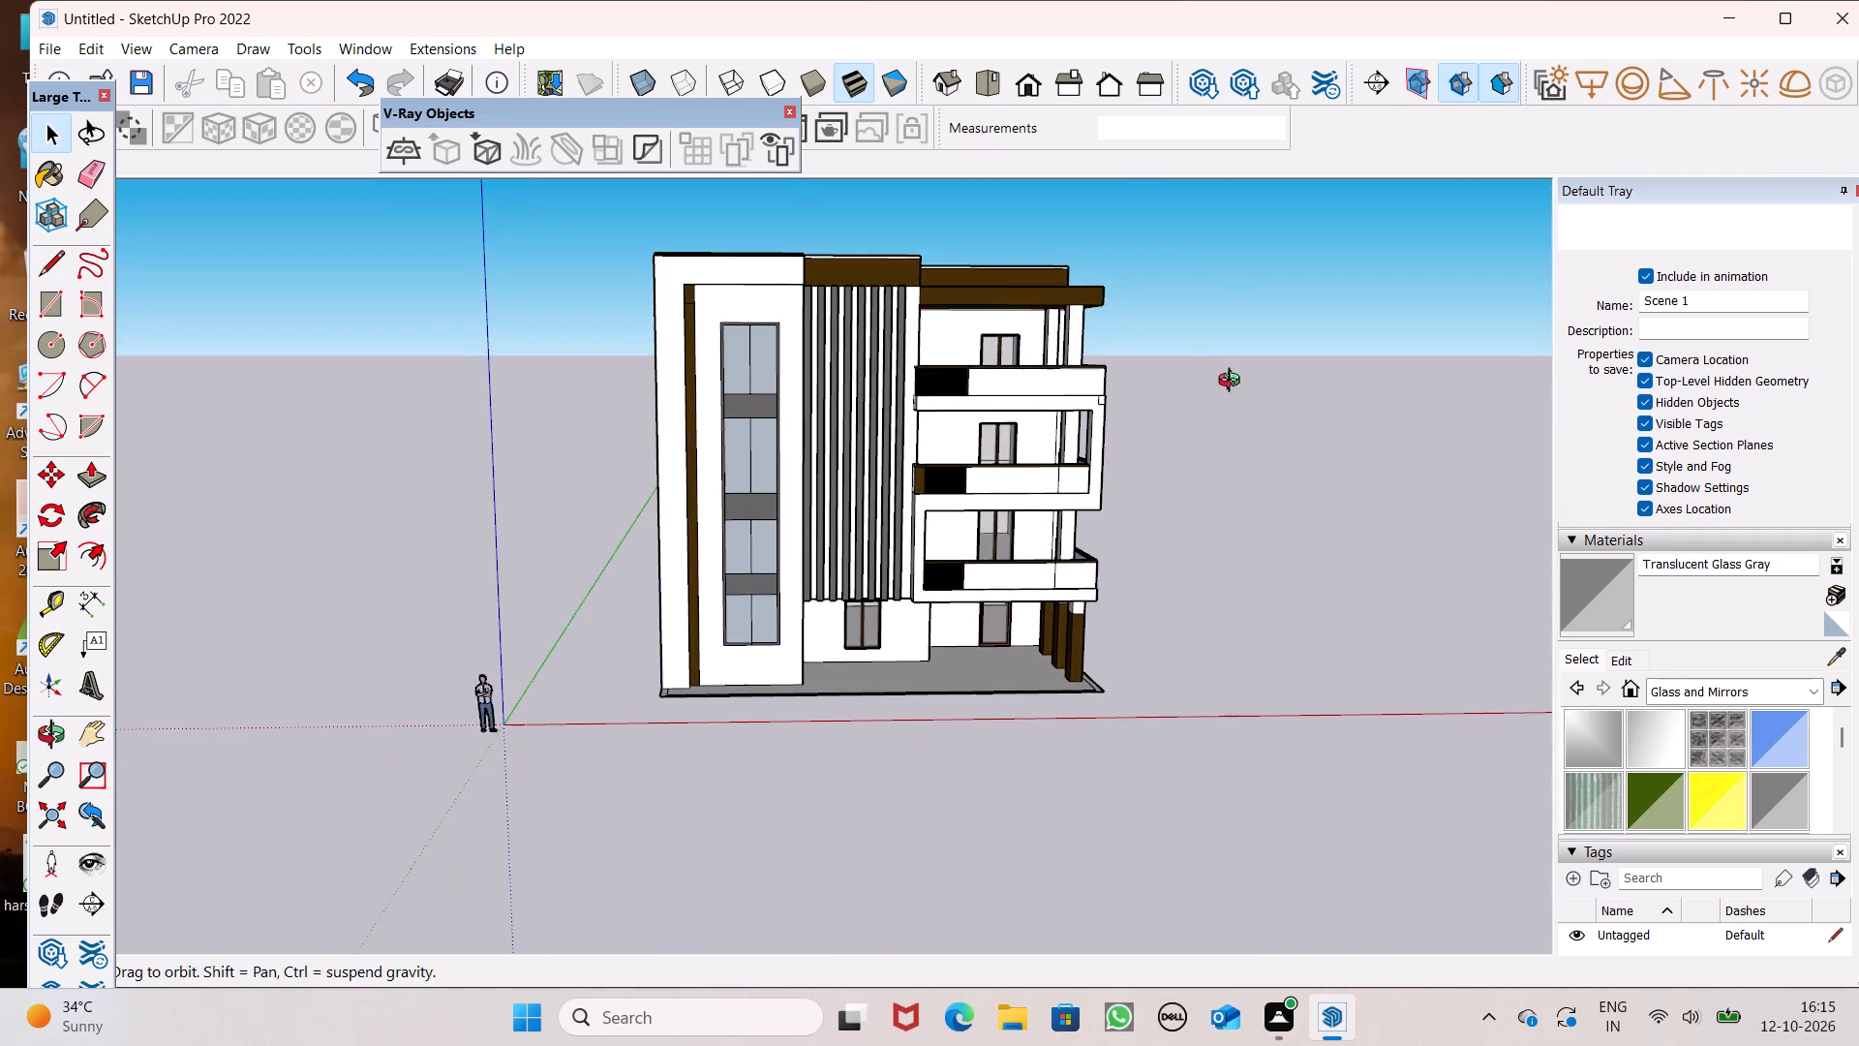
scroll(1173, 343, up, 6)
scroll(1343, 331, up, 7)
scroll(1111, 327, down, 5)
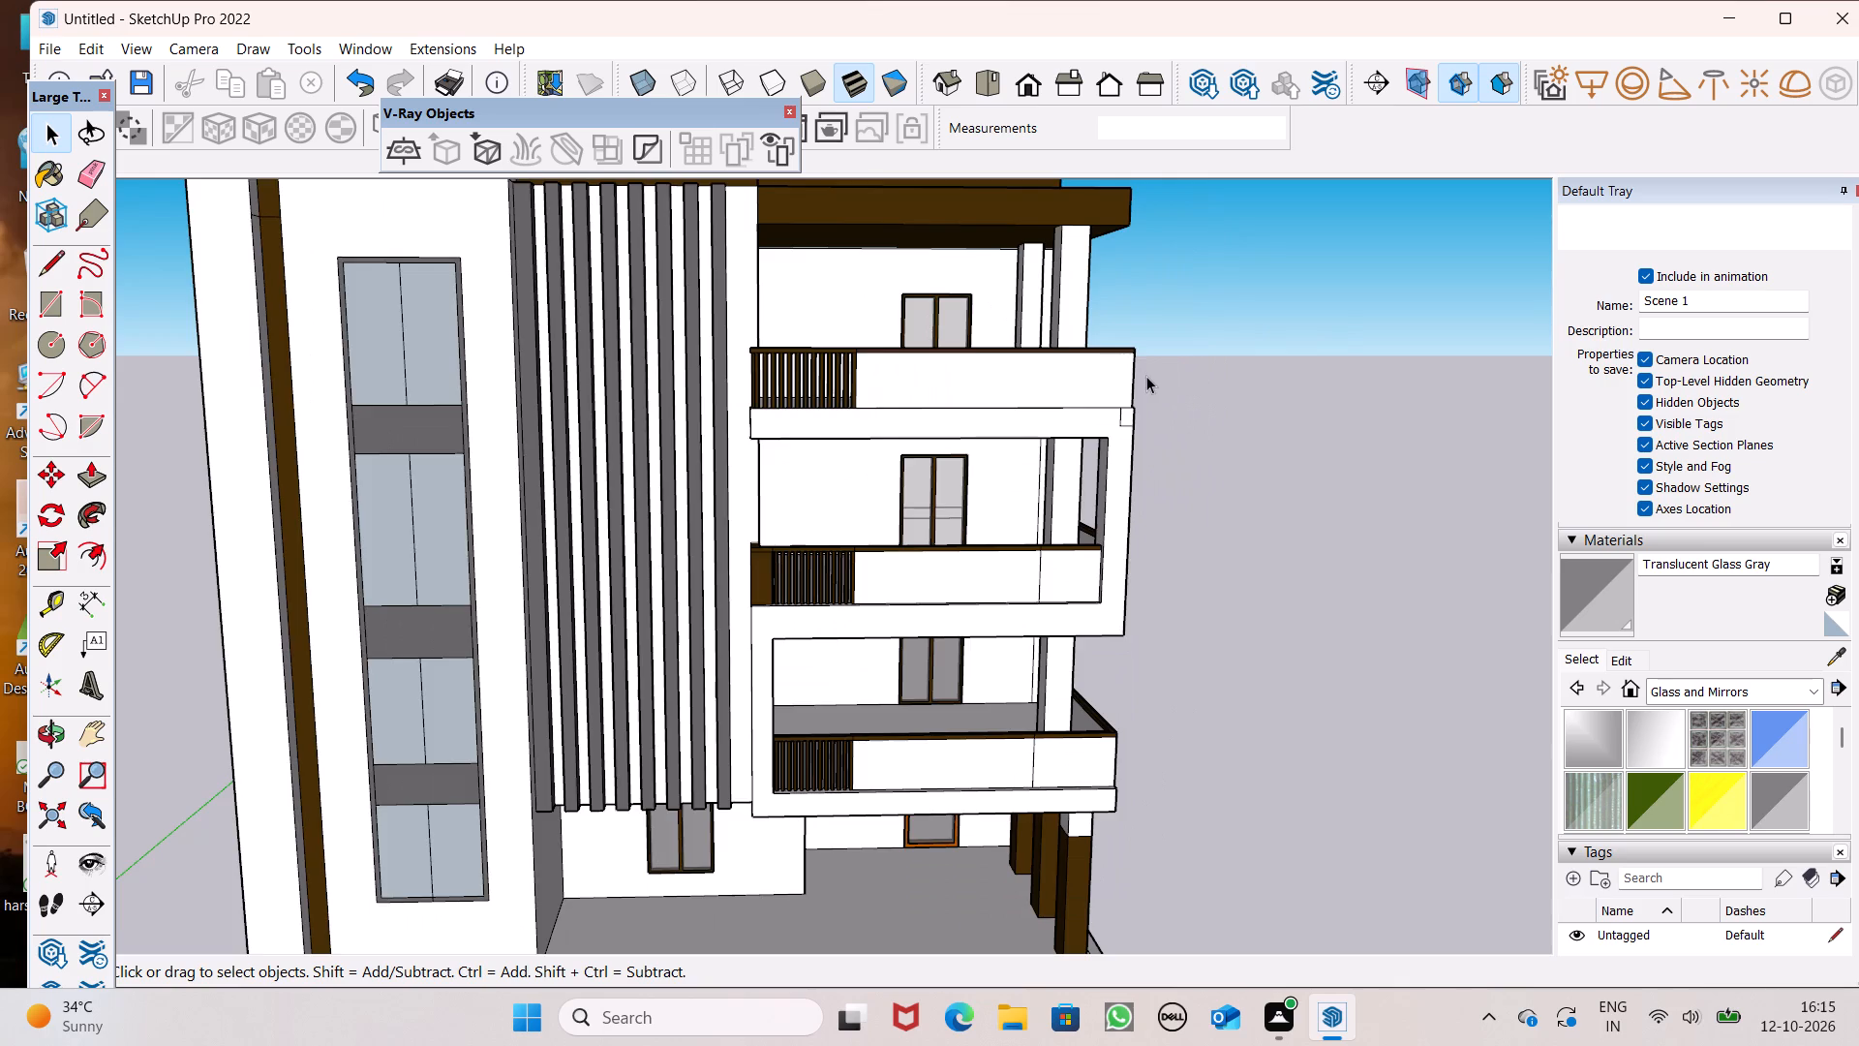
scroll(1146, 376, down, 3)
scroll(1273, 424, down, 5)
middle_drag(1266, 434, 1266, 553)
click(1295, 534)
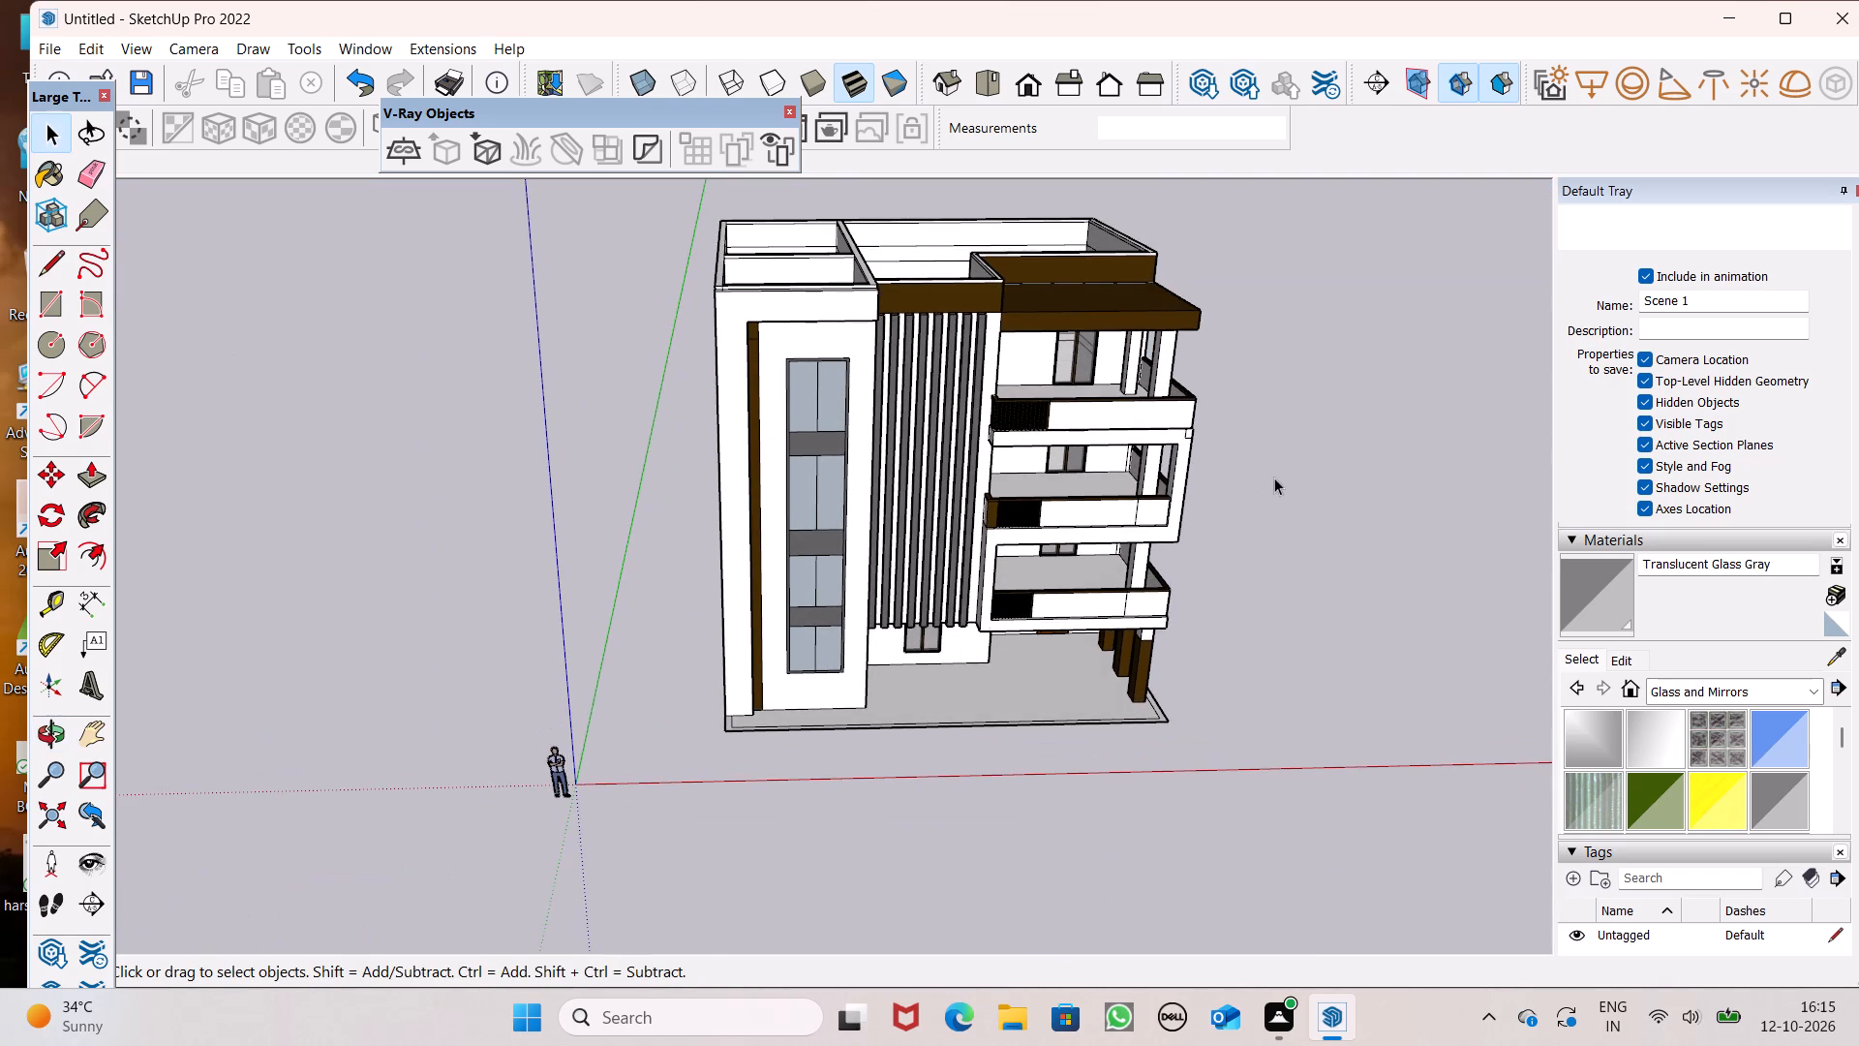
Draw a line about 11 7/16" long on a floor-band edge inside the open-topped room behind the tall facade windows.
scroll(1273, 471, down, 5)
middle_drag(1262, 463, 453, 929)
scroll(789, 768, down, 4)
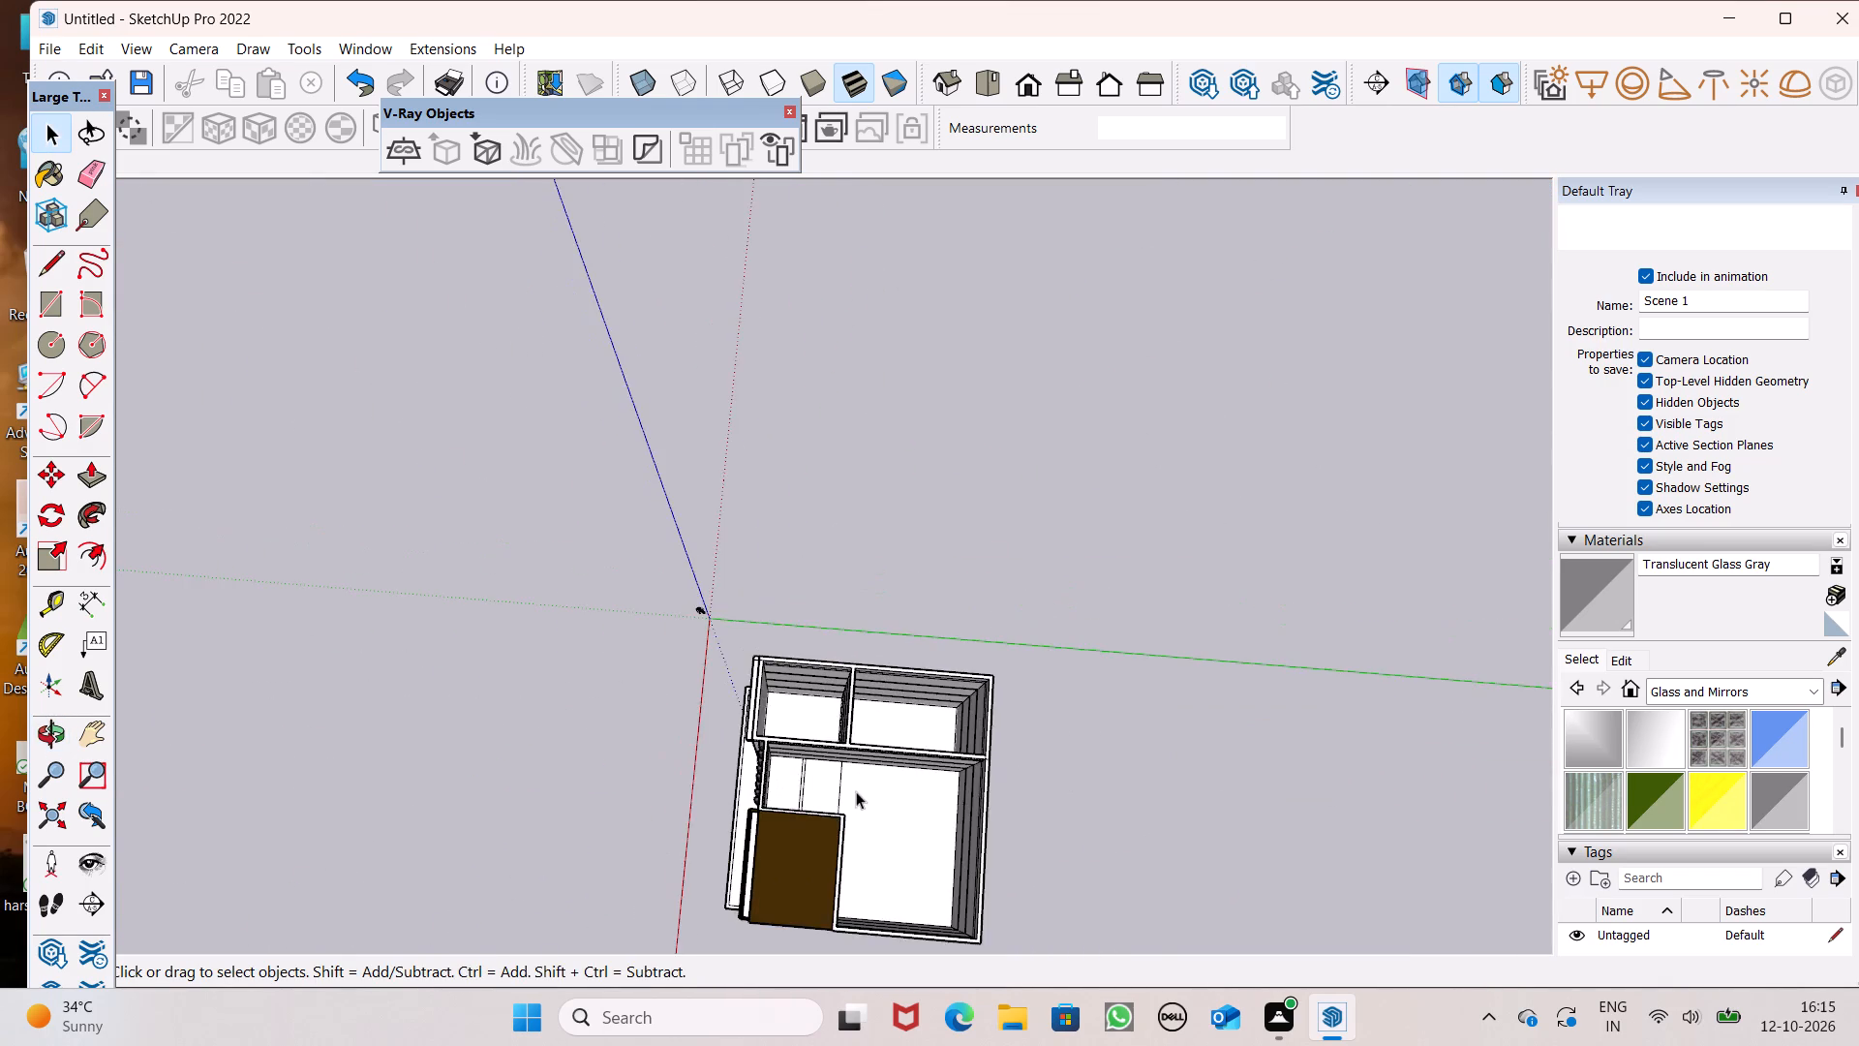
scroll(857, 791, up, 6)
scroll(869, 663, up, 8)
scroll(586, 692, up, 4)
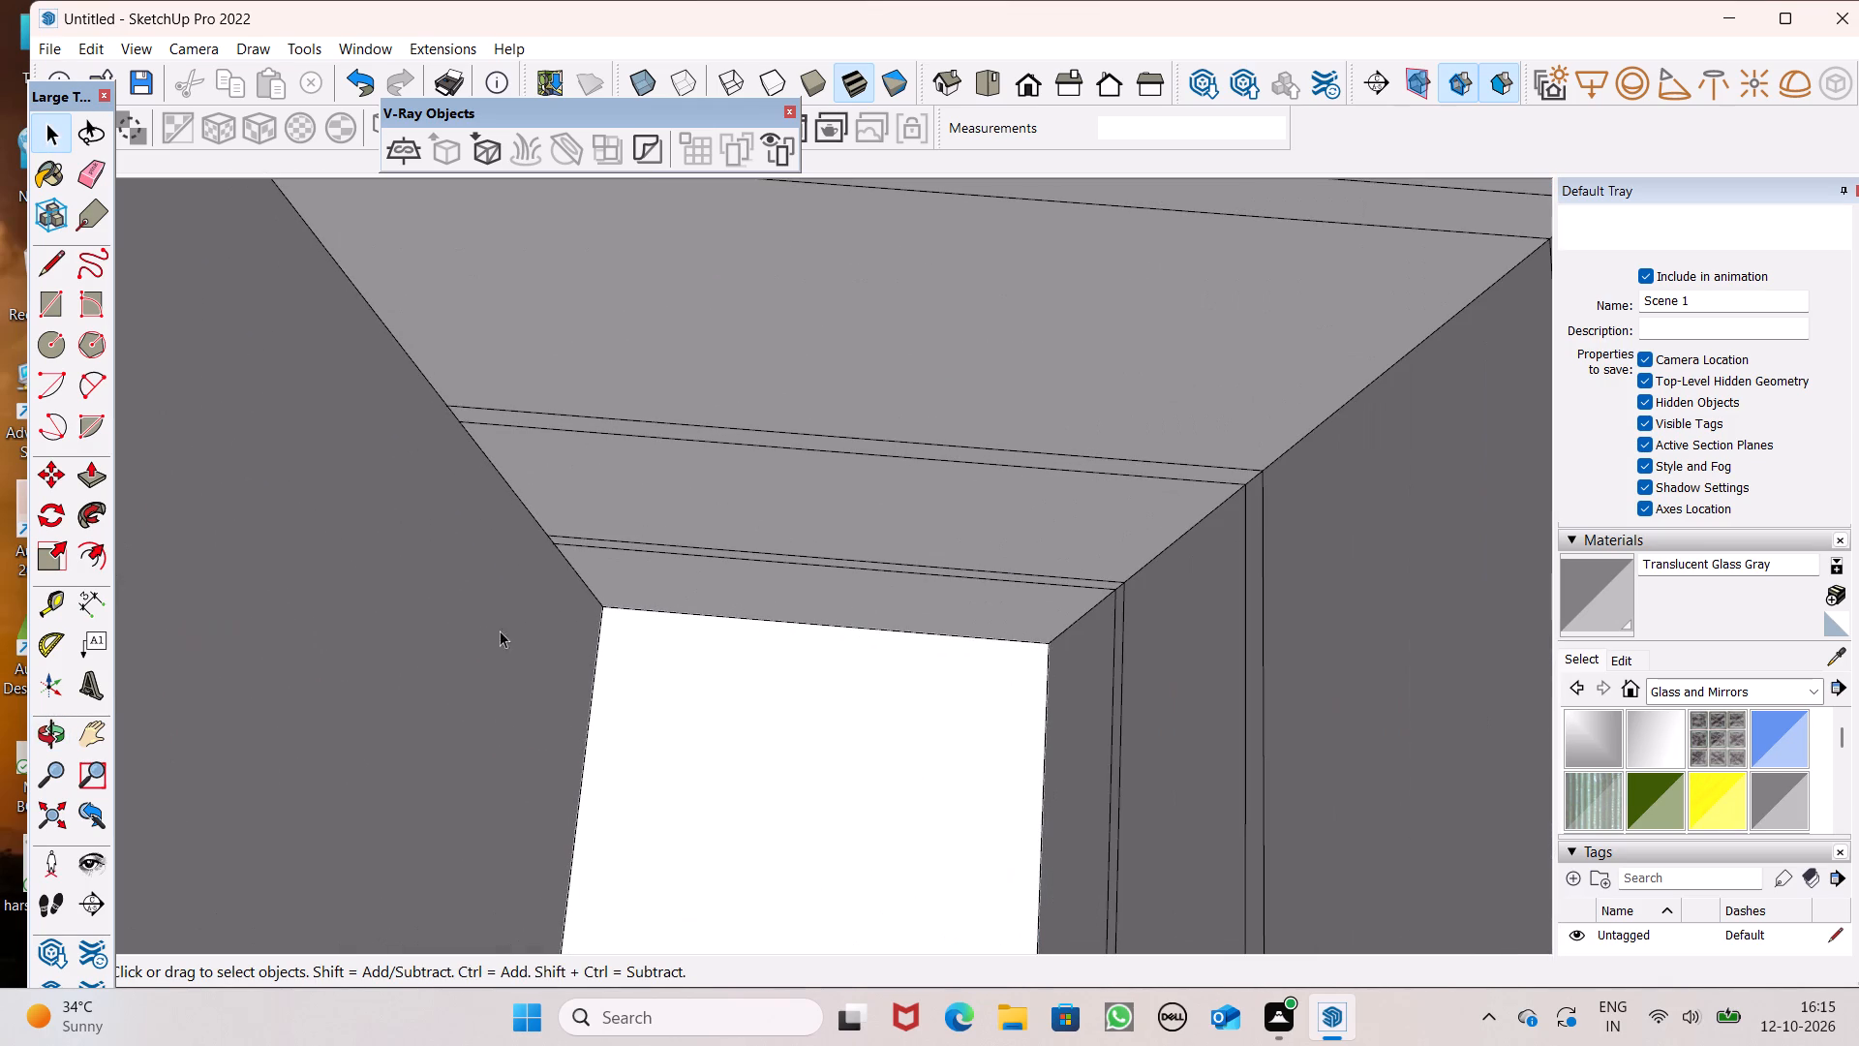
drag(53, 260, 63, 263)
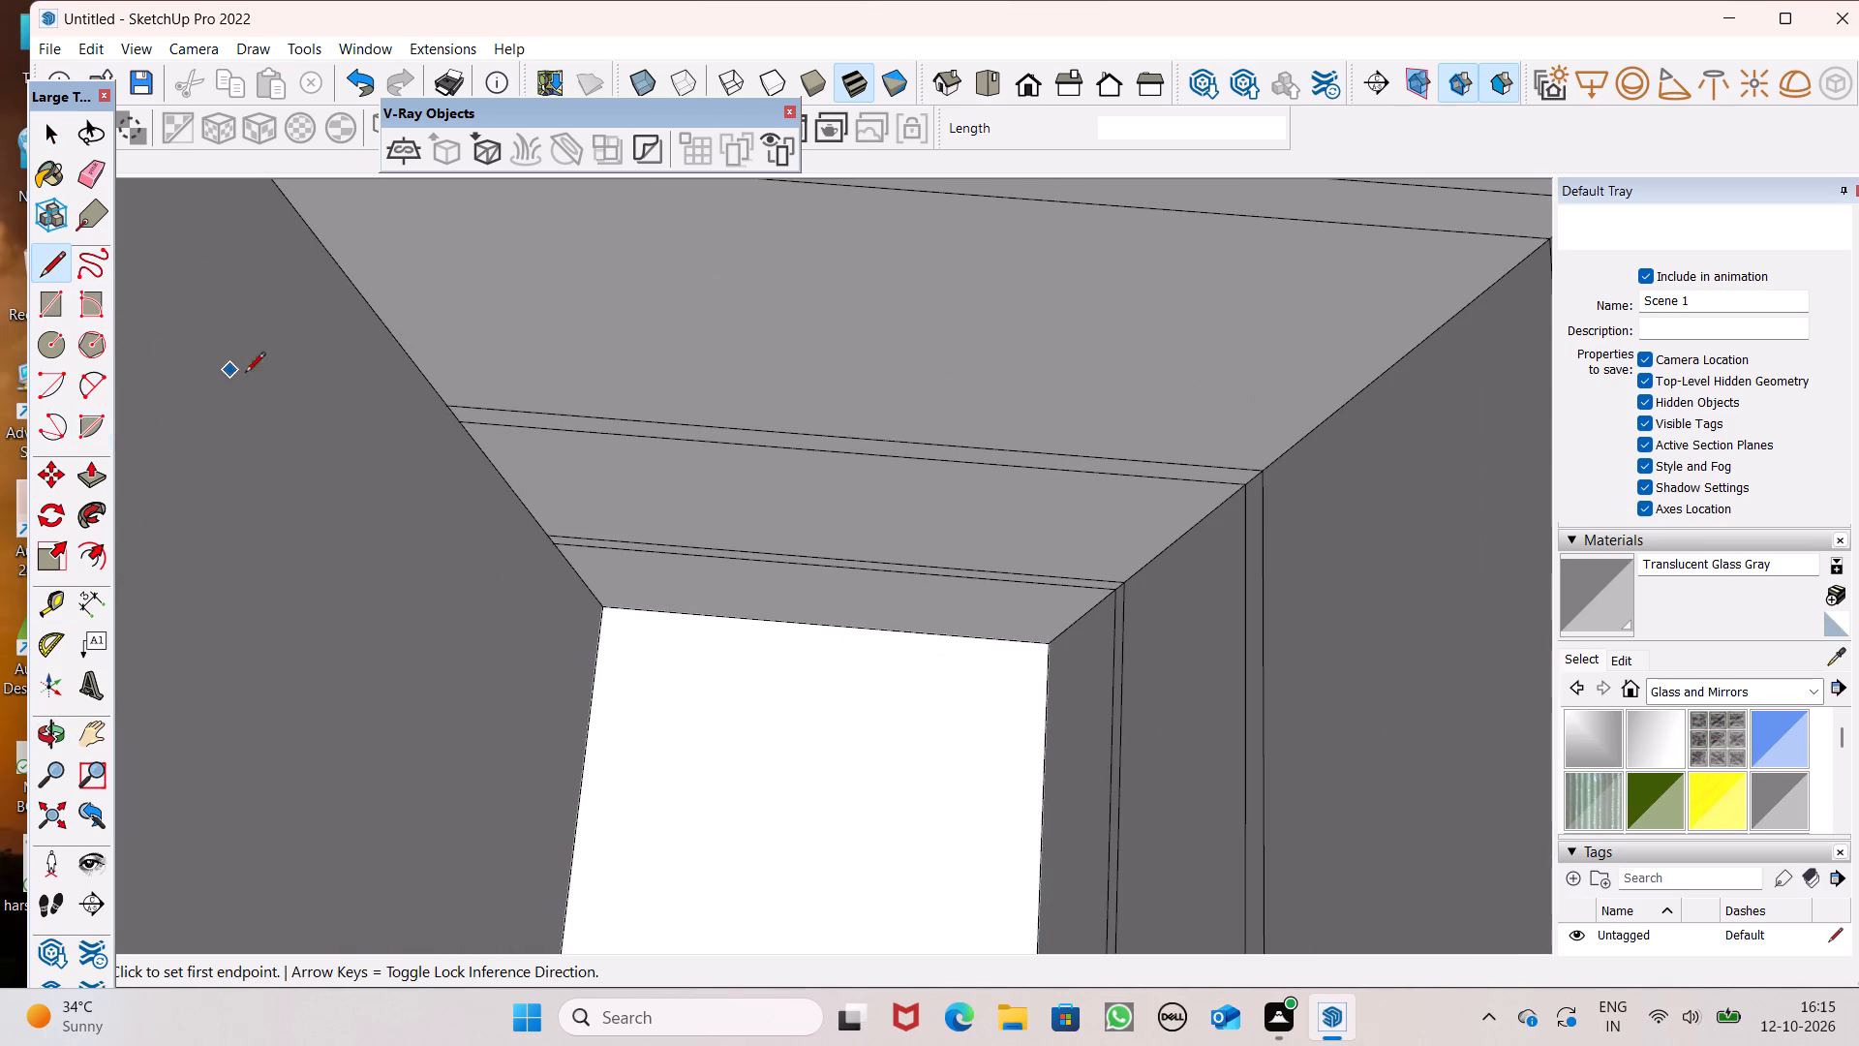
click(671, 557)
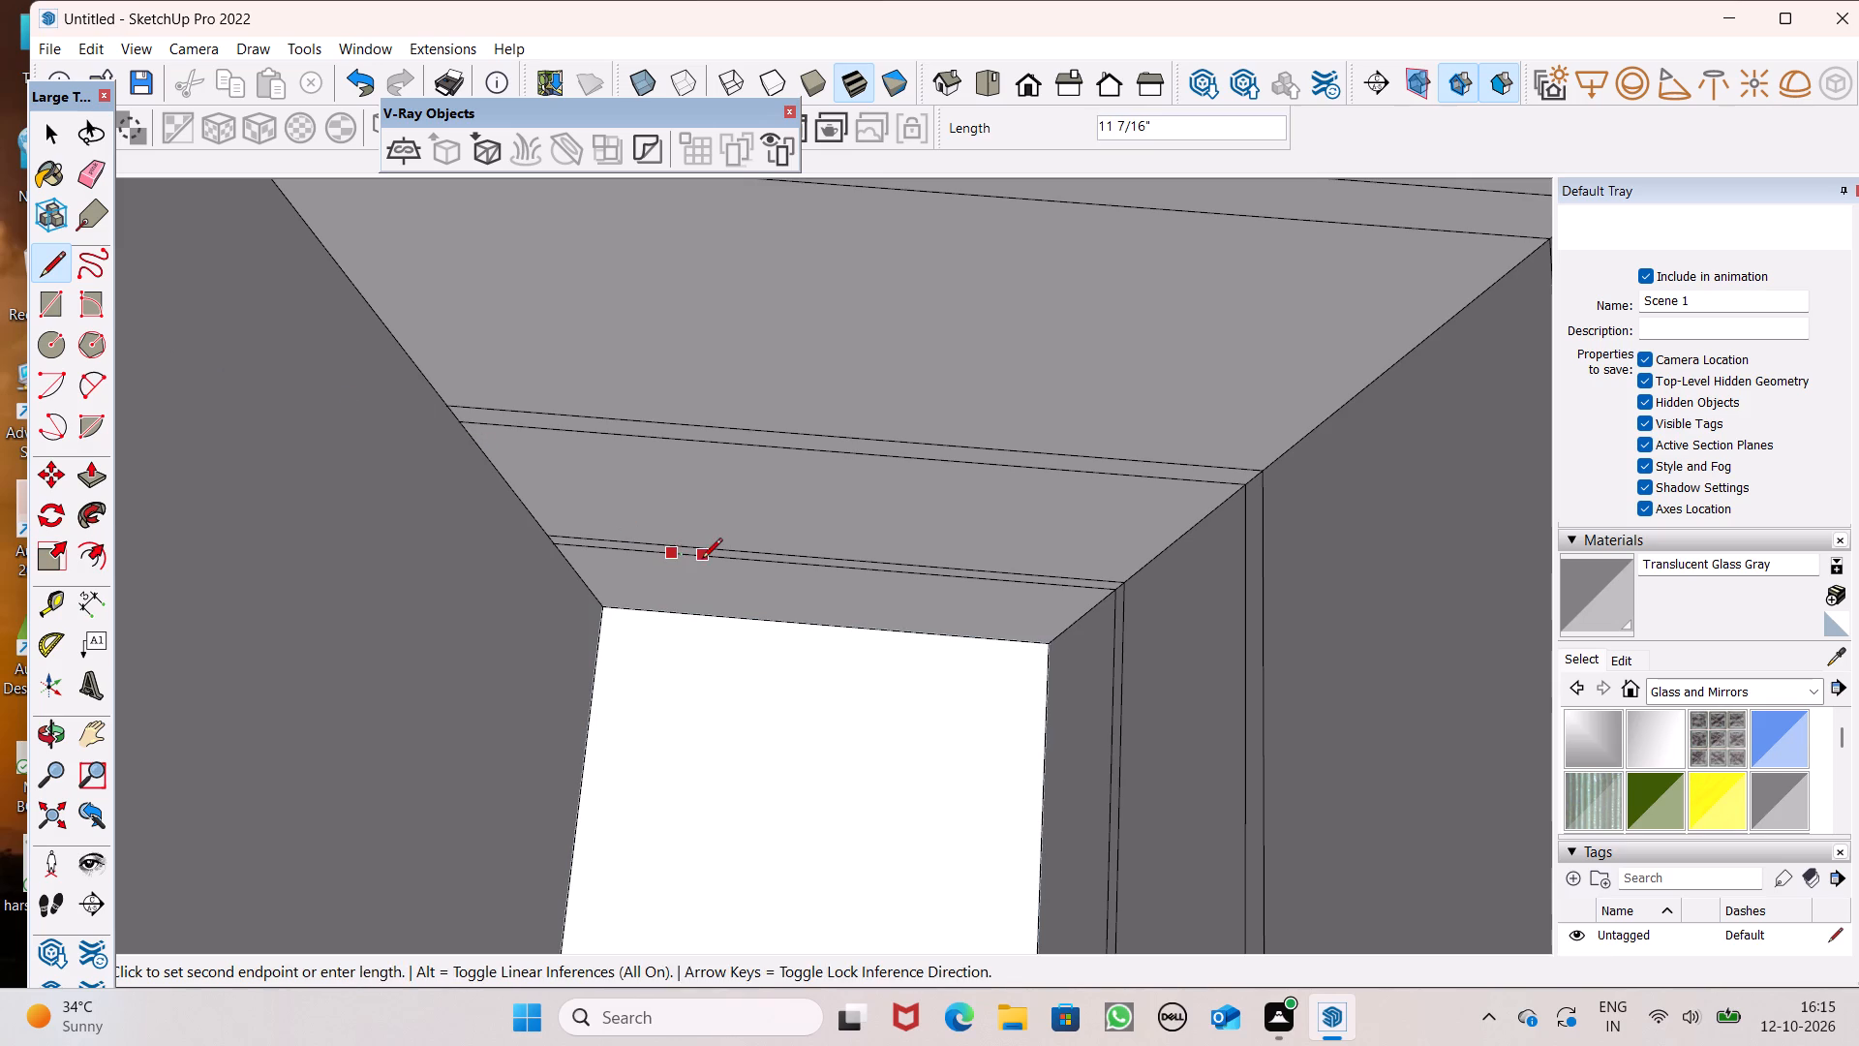
click(702, 560)
Draw a line across the plain front wall of the corner room at its lowest floor band to close the floor face.
scroll(794, 499, down, 3)
scroll(794, 499, up, 1)
scroll(794, 499, down, 7)
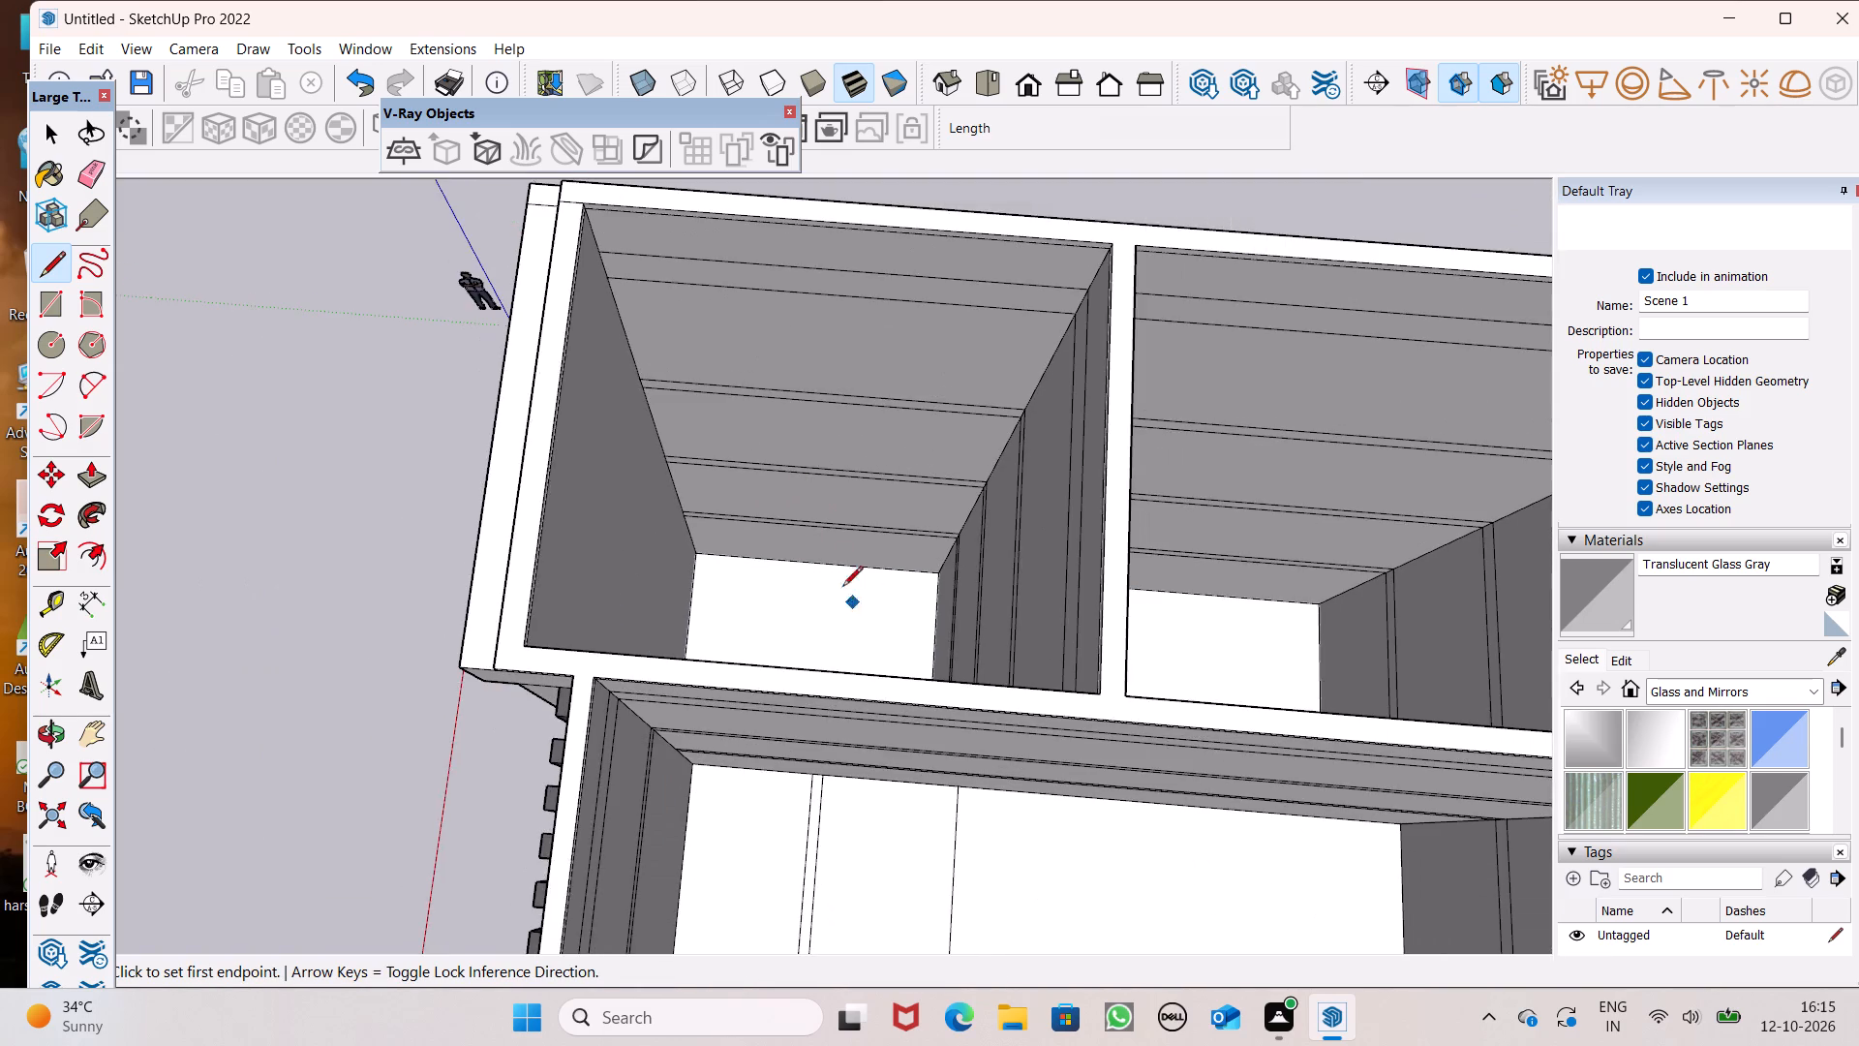
scroll(766, 536, up, 5)
scroll(697, 464, down, 6)
middle_drag(820, 456, 787, 493)
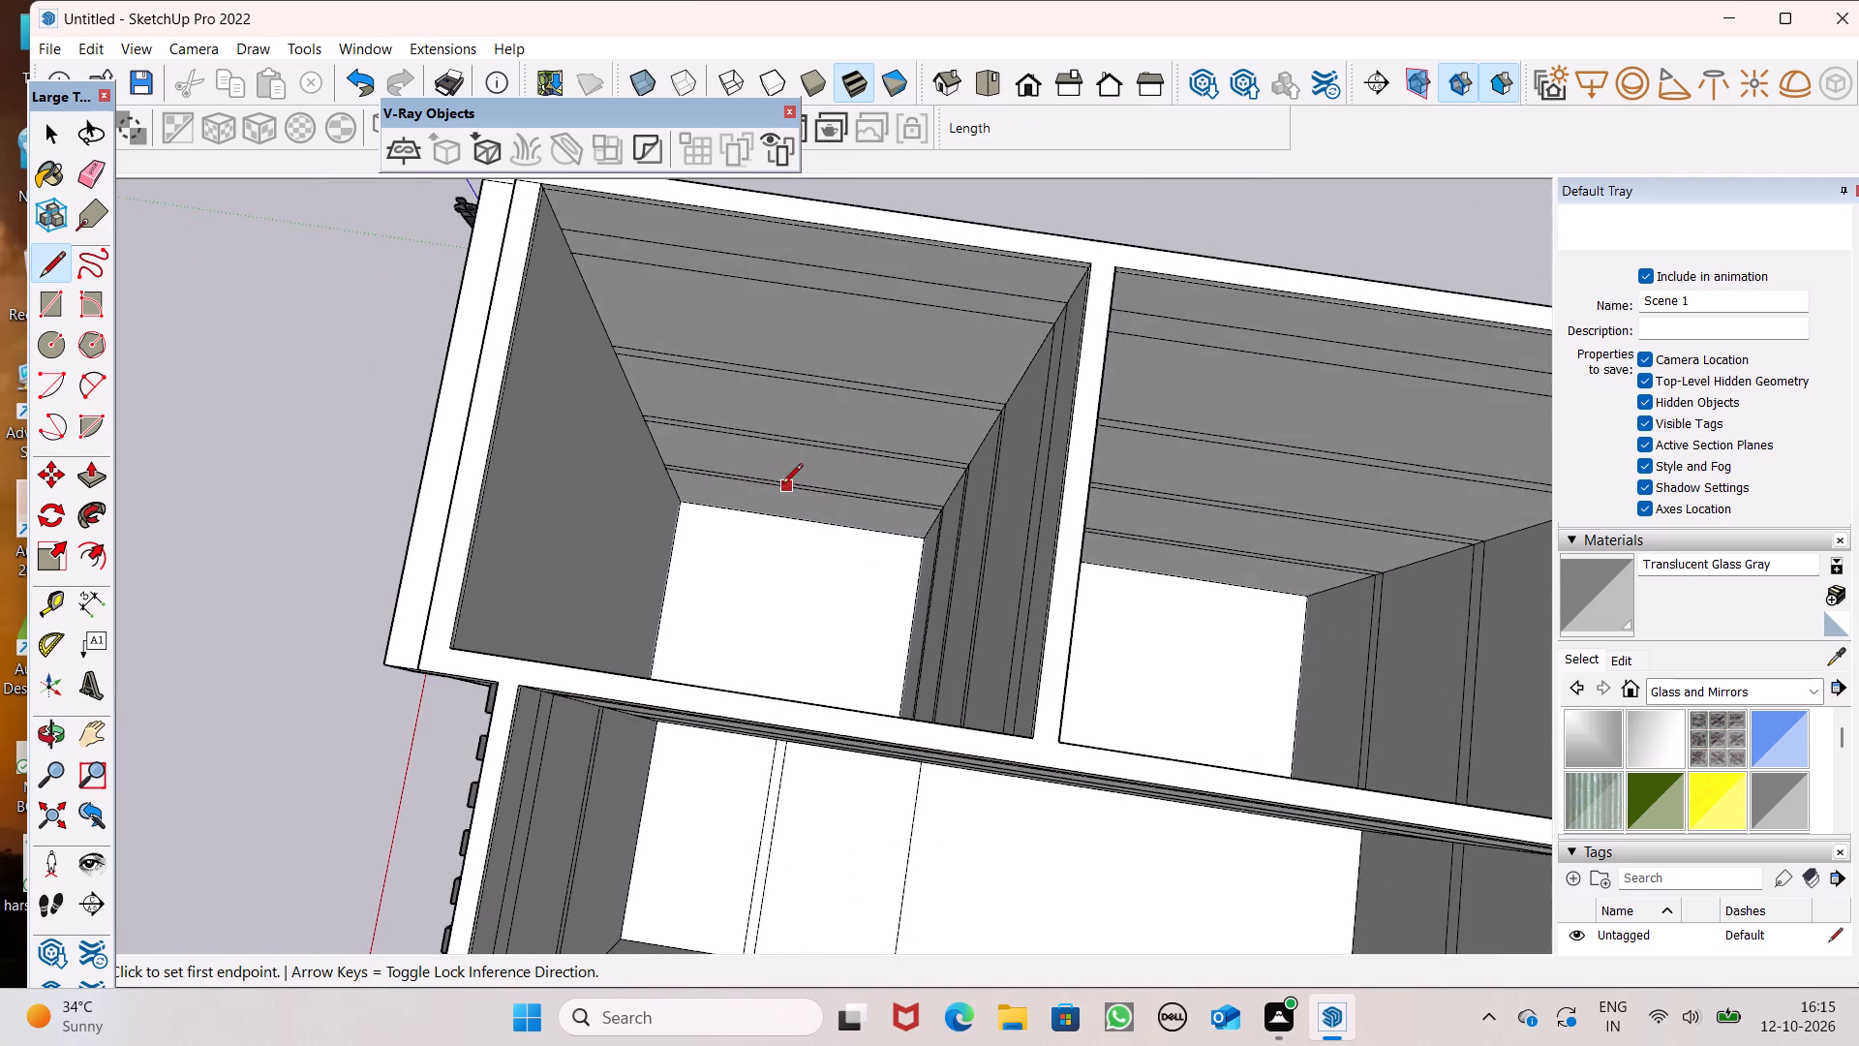
scroll(762, 468, up, 7)
scroll(556, 515, up, 6)
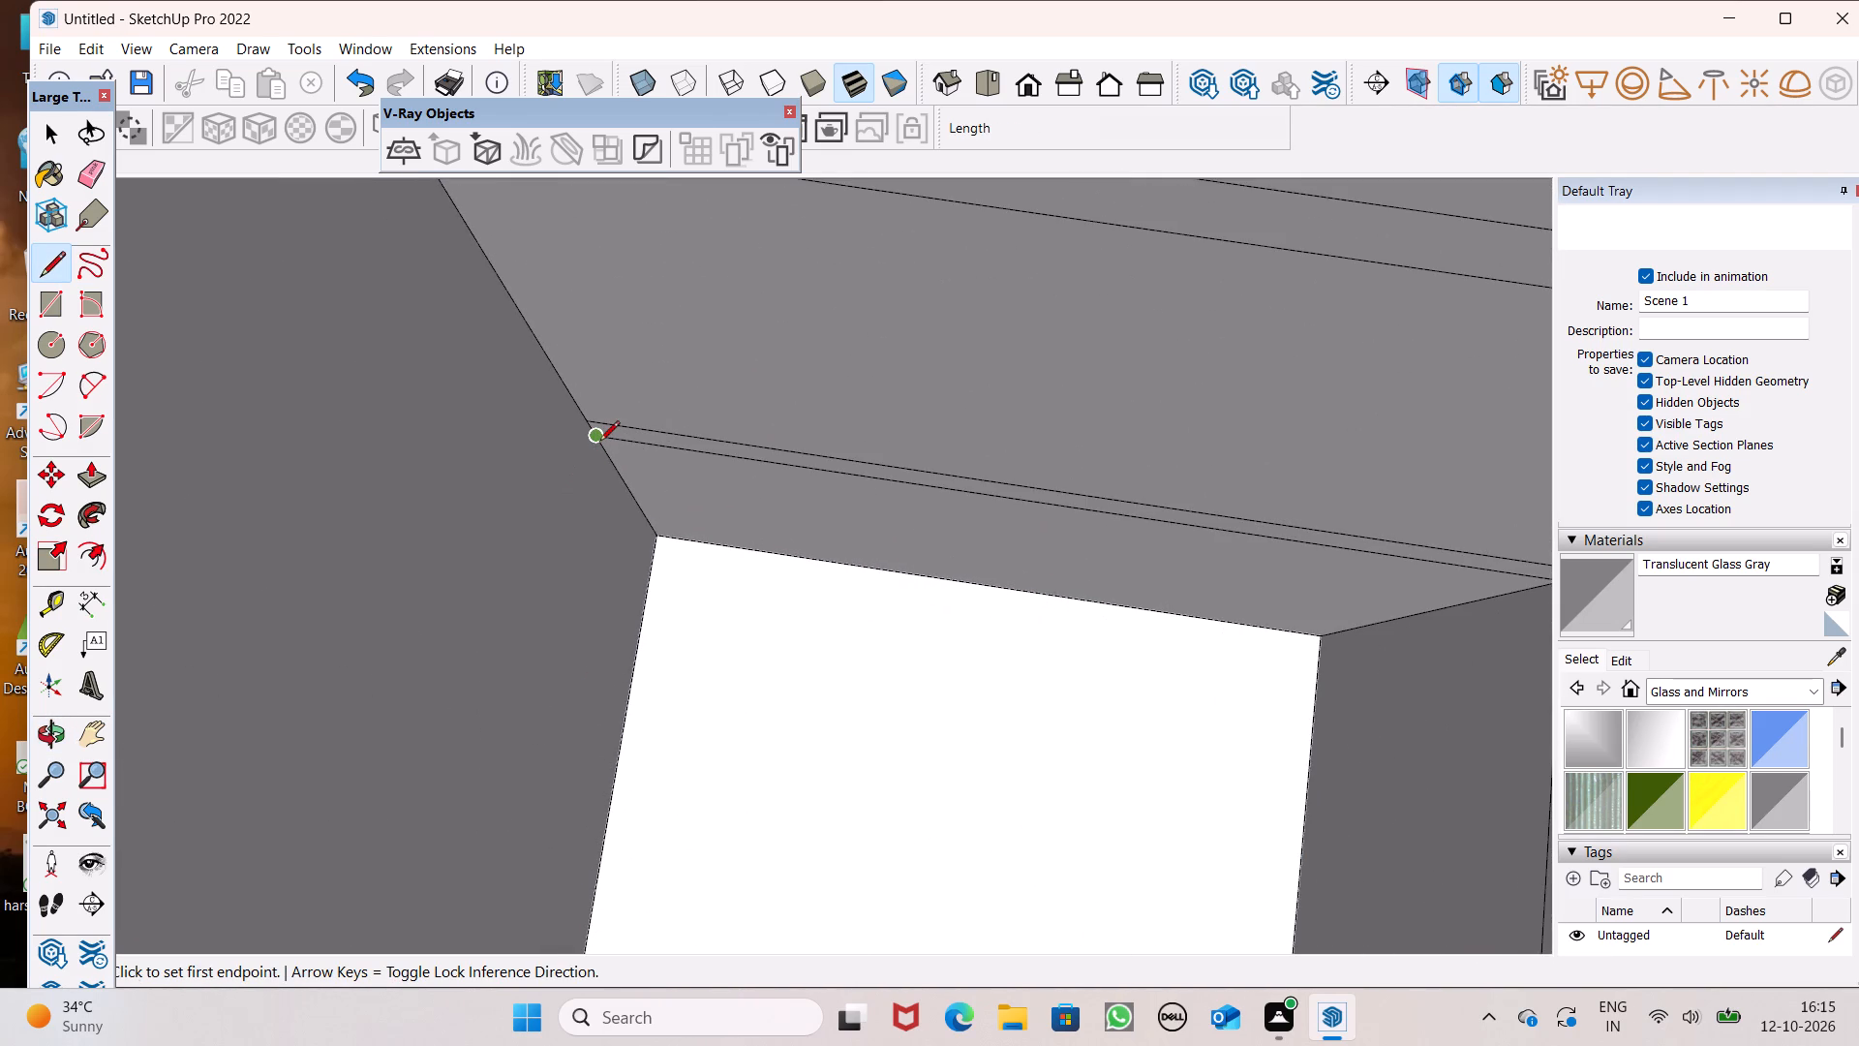
click(599, 443)
scroll(549, 602, down, 6)
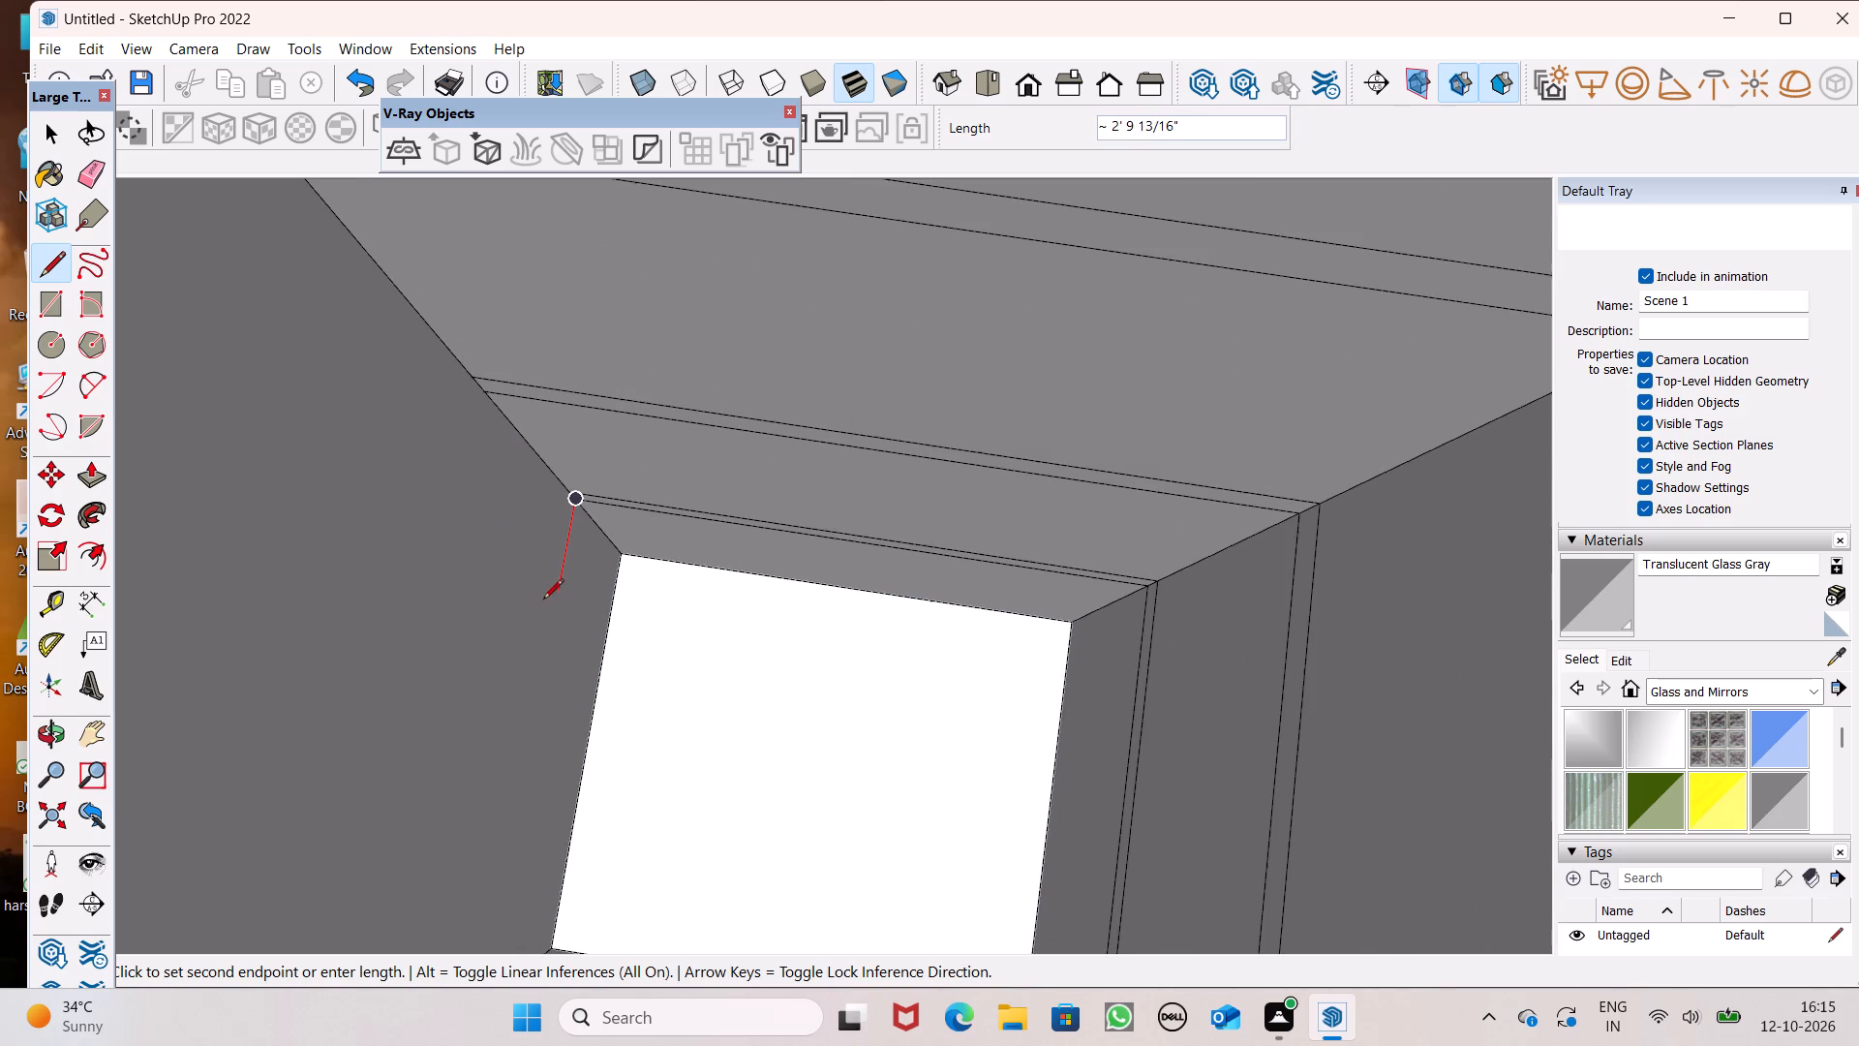
scroll(533, 670, down, 12)
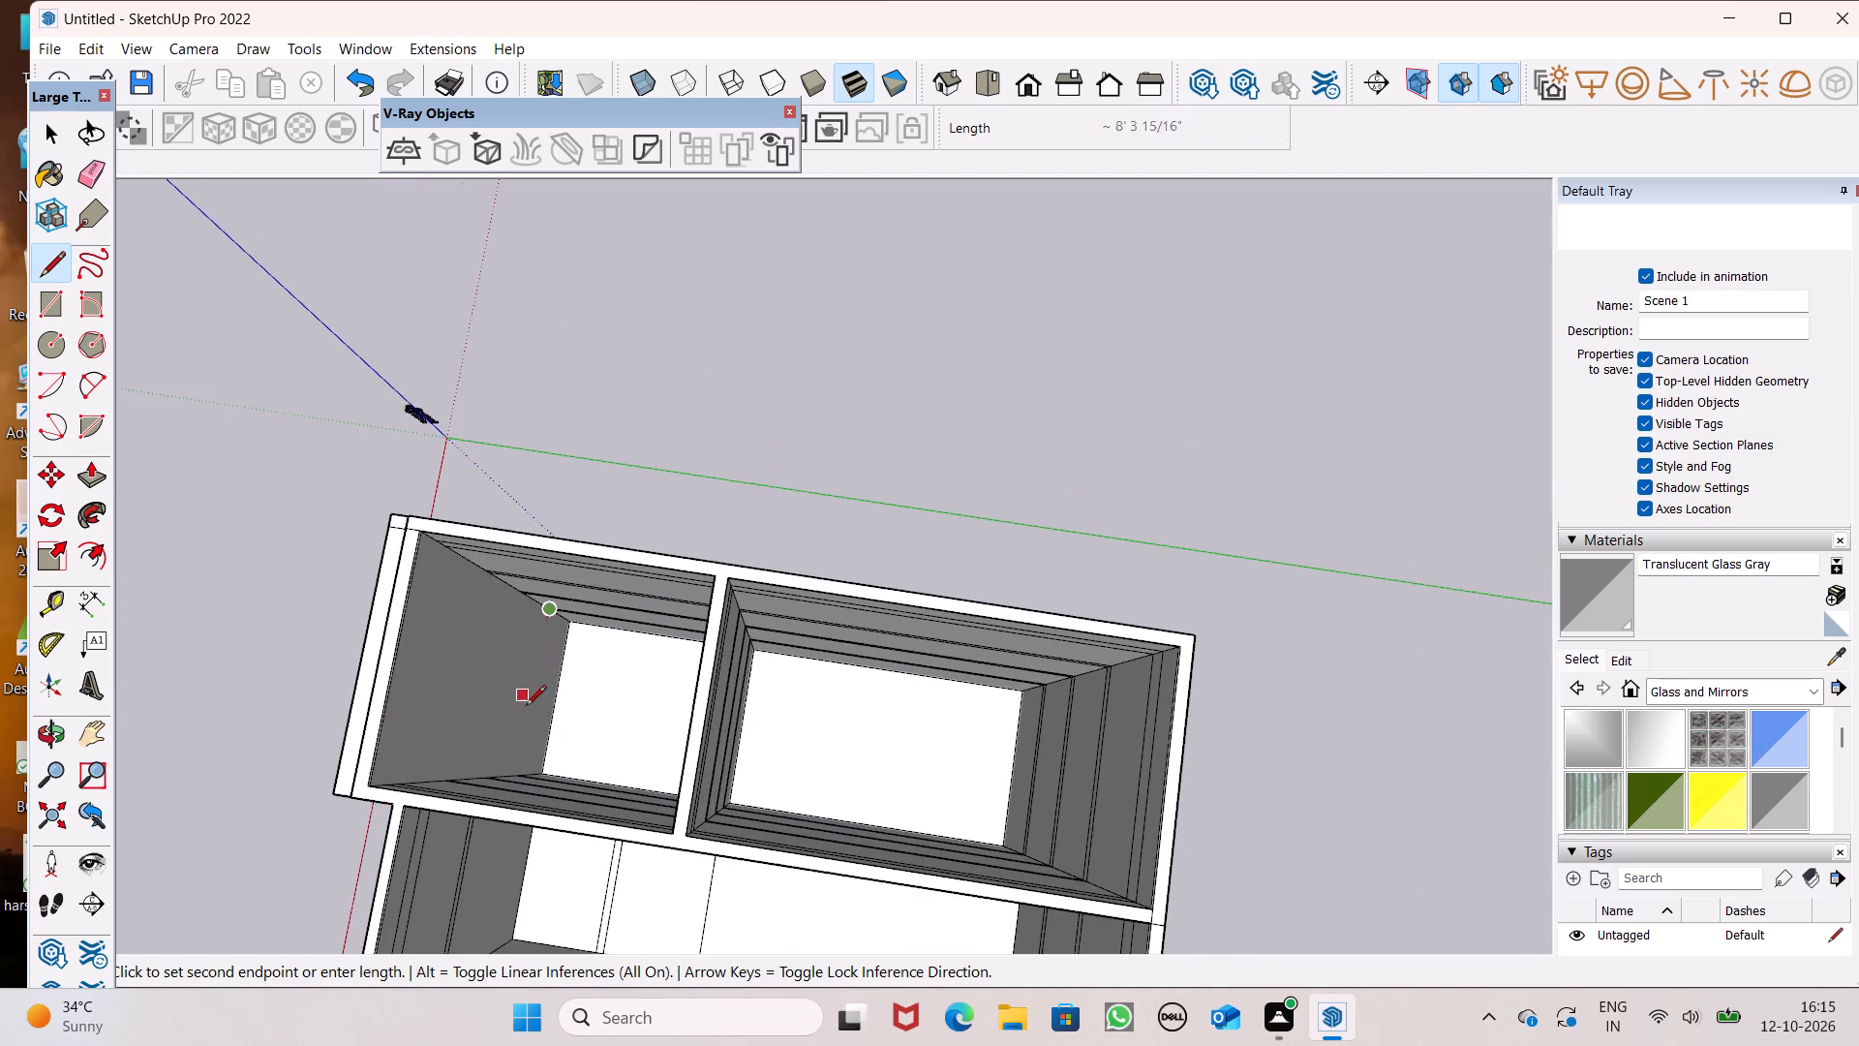
scroll(518, 755, up, 5)
middle_drag(582, 841, 396, 839)
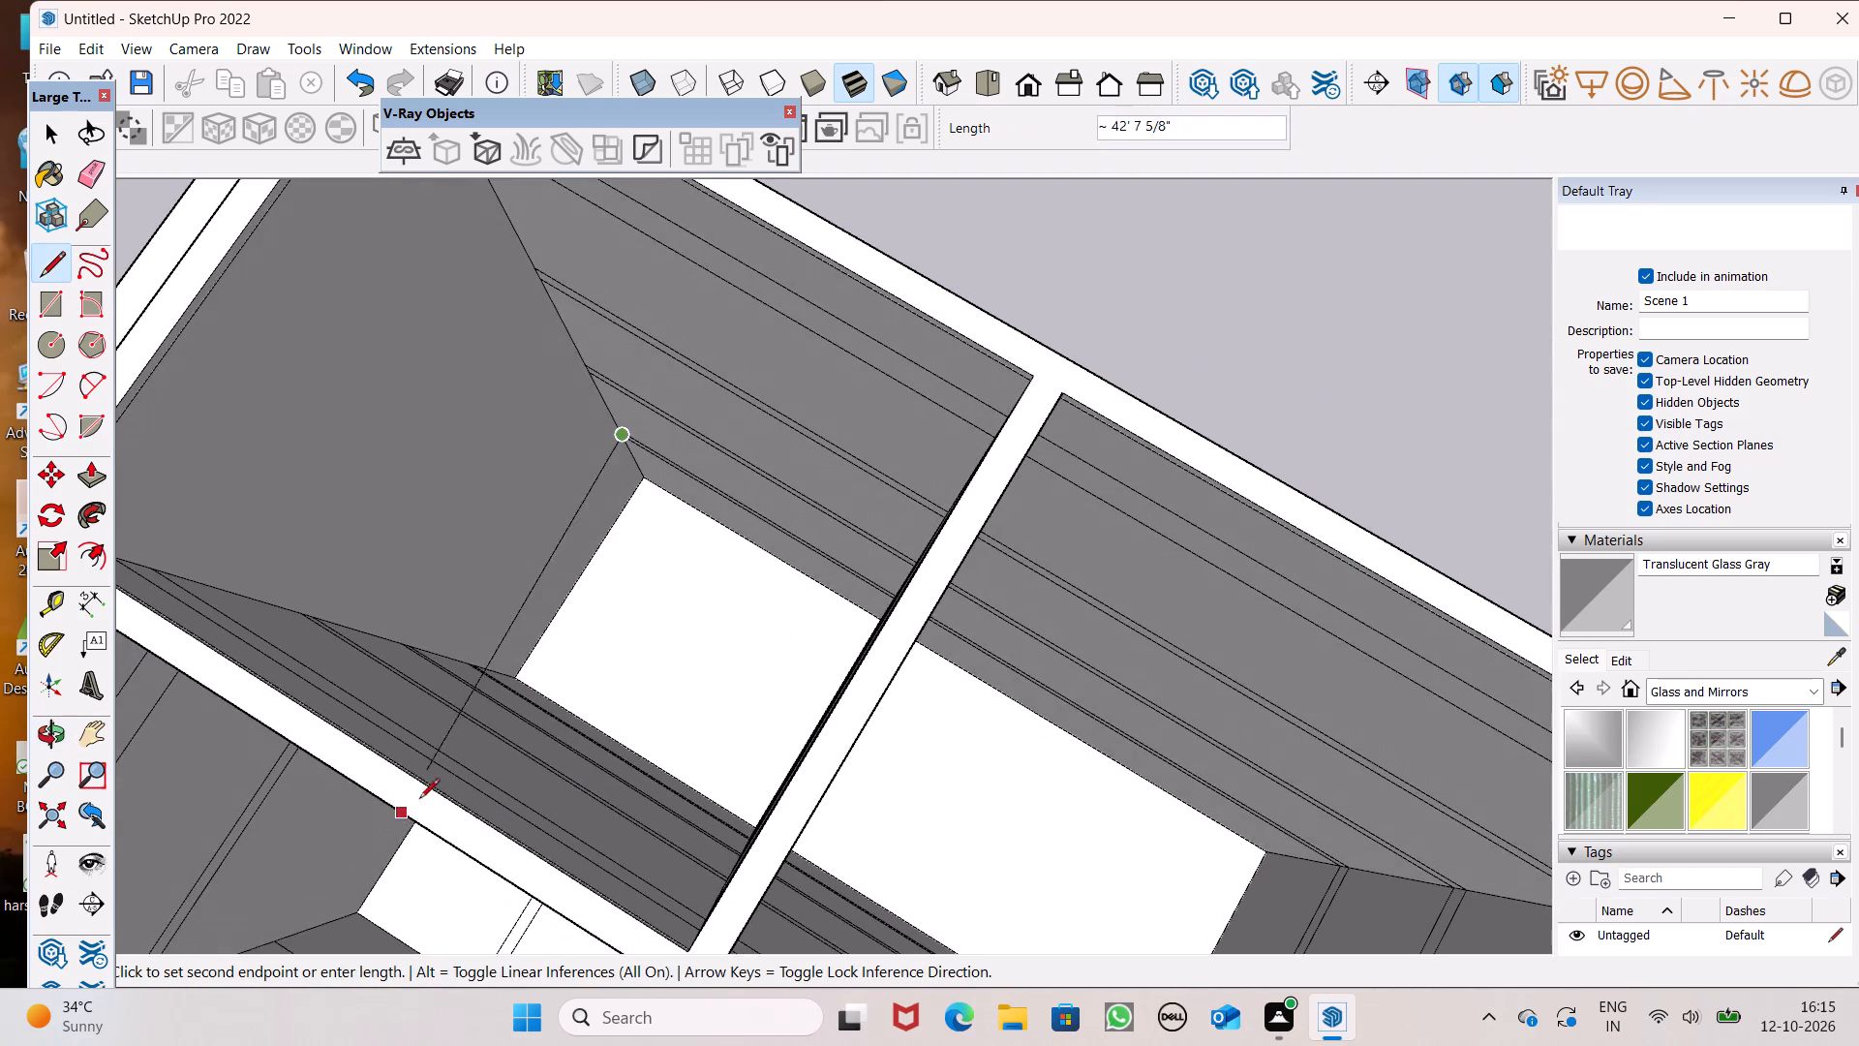
scroll(572, 741, up, 8)
scroll(454, 608, up, 7)
scroll(355, 611, up, 2)
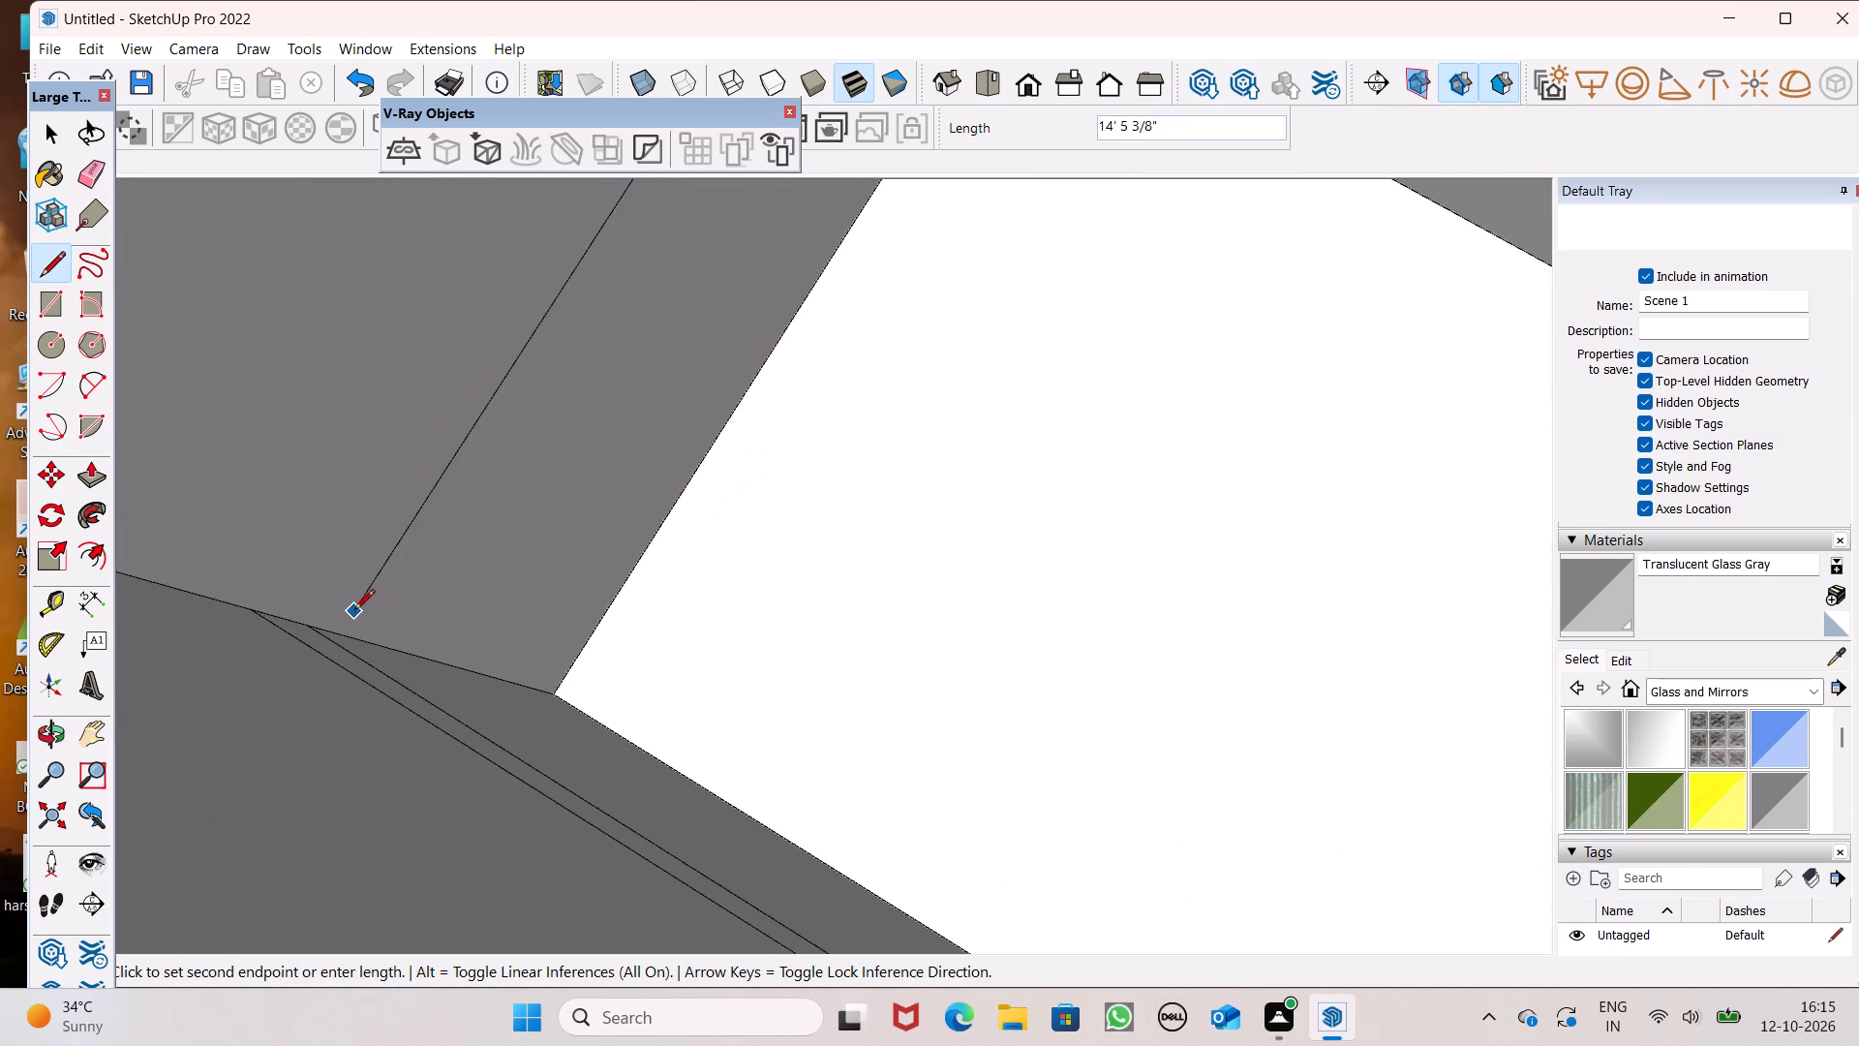
scroll(354, 611, up, 3)
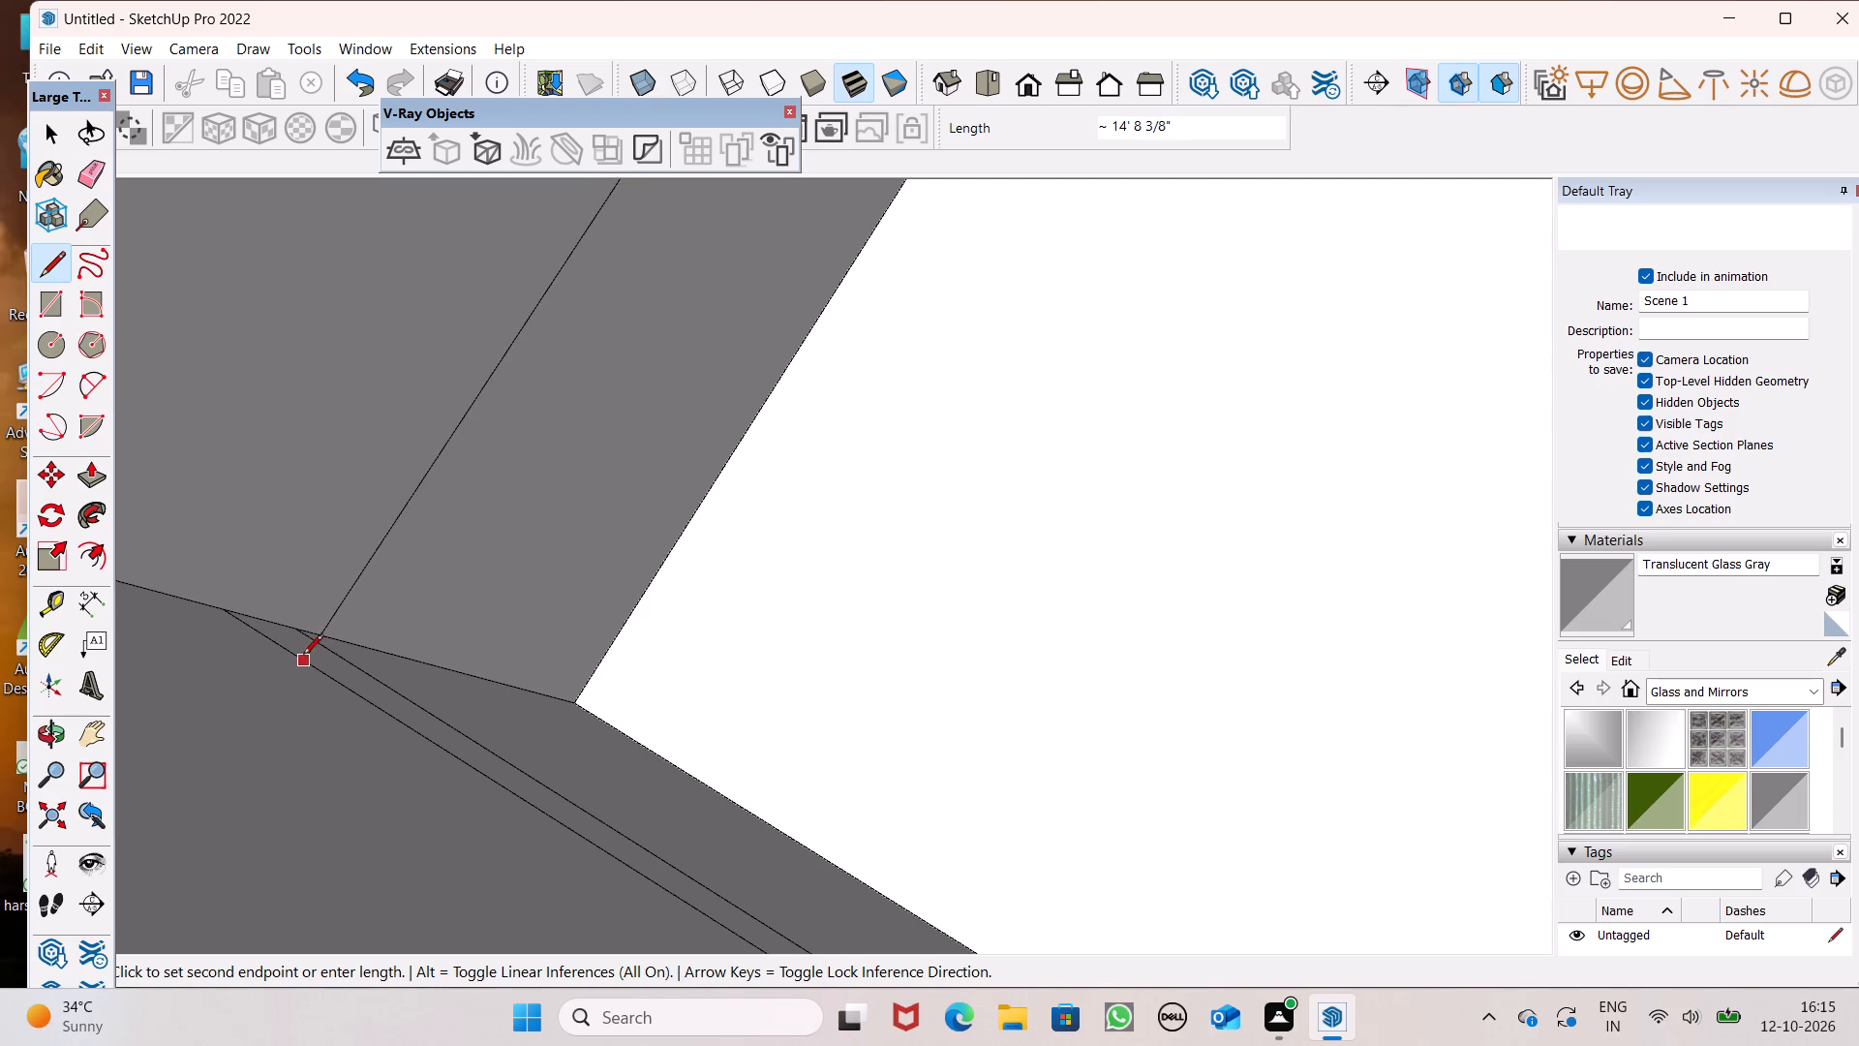
click(299, 637)
Draw a line across the same plain wall at the second floor band up, closing the floor face at that level.
scroll(487, 717, down, 5)
scroll(588, 758, down, 2)
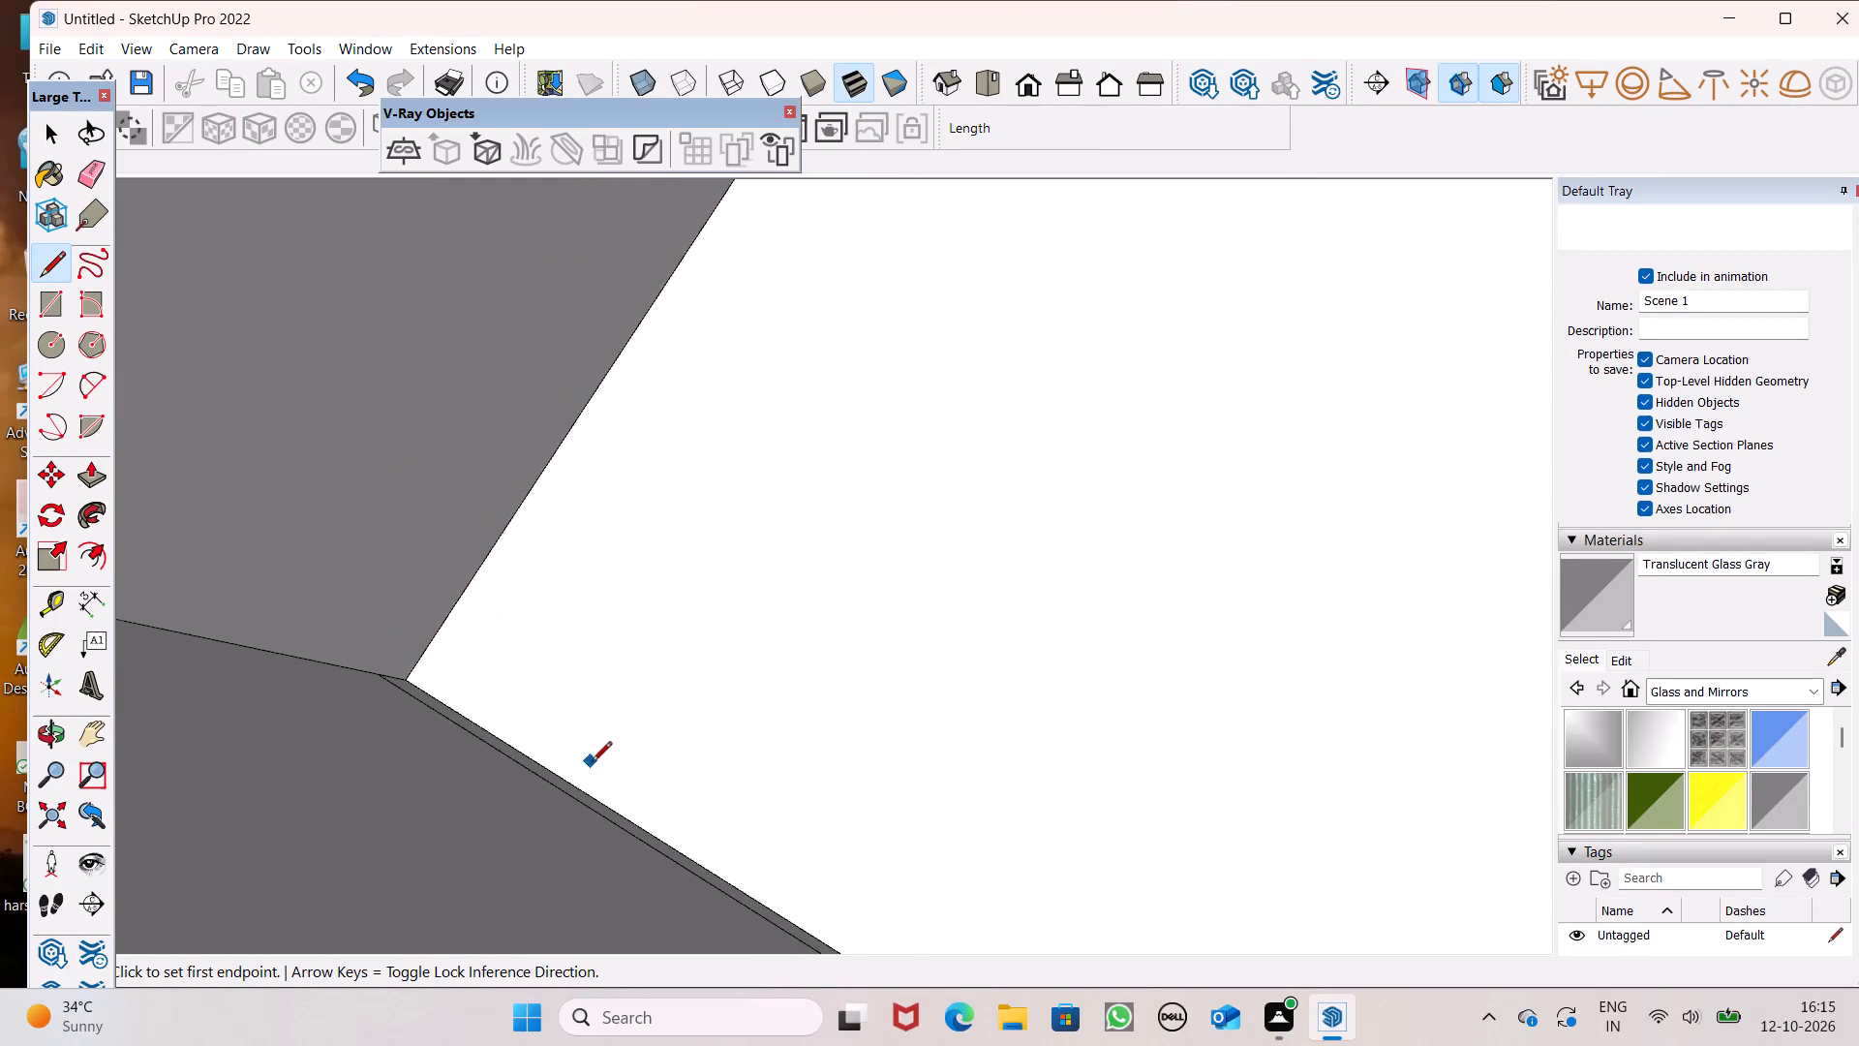
scroll(592, 763, down, 13)
middle_drag(1145, 736, 1276, 583)
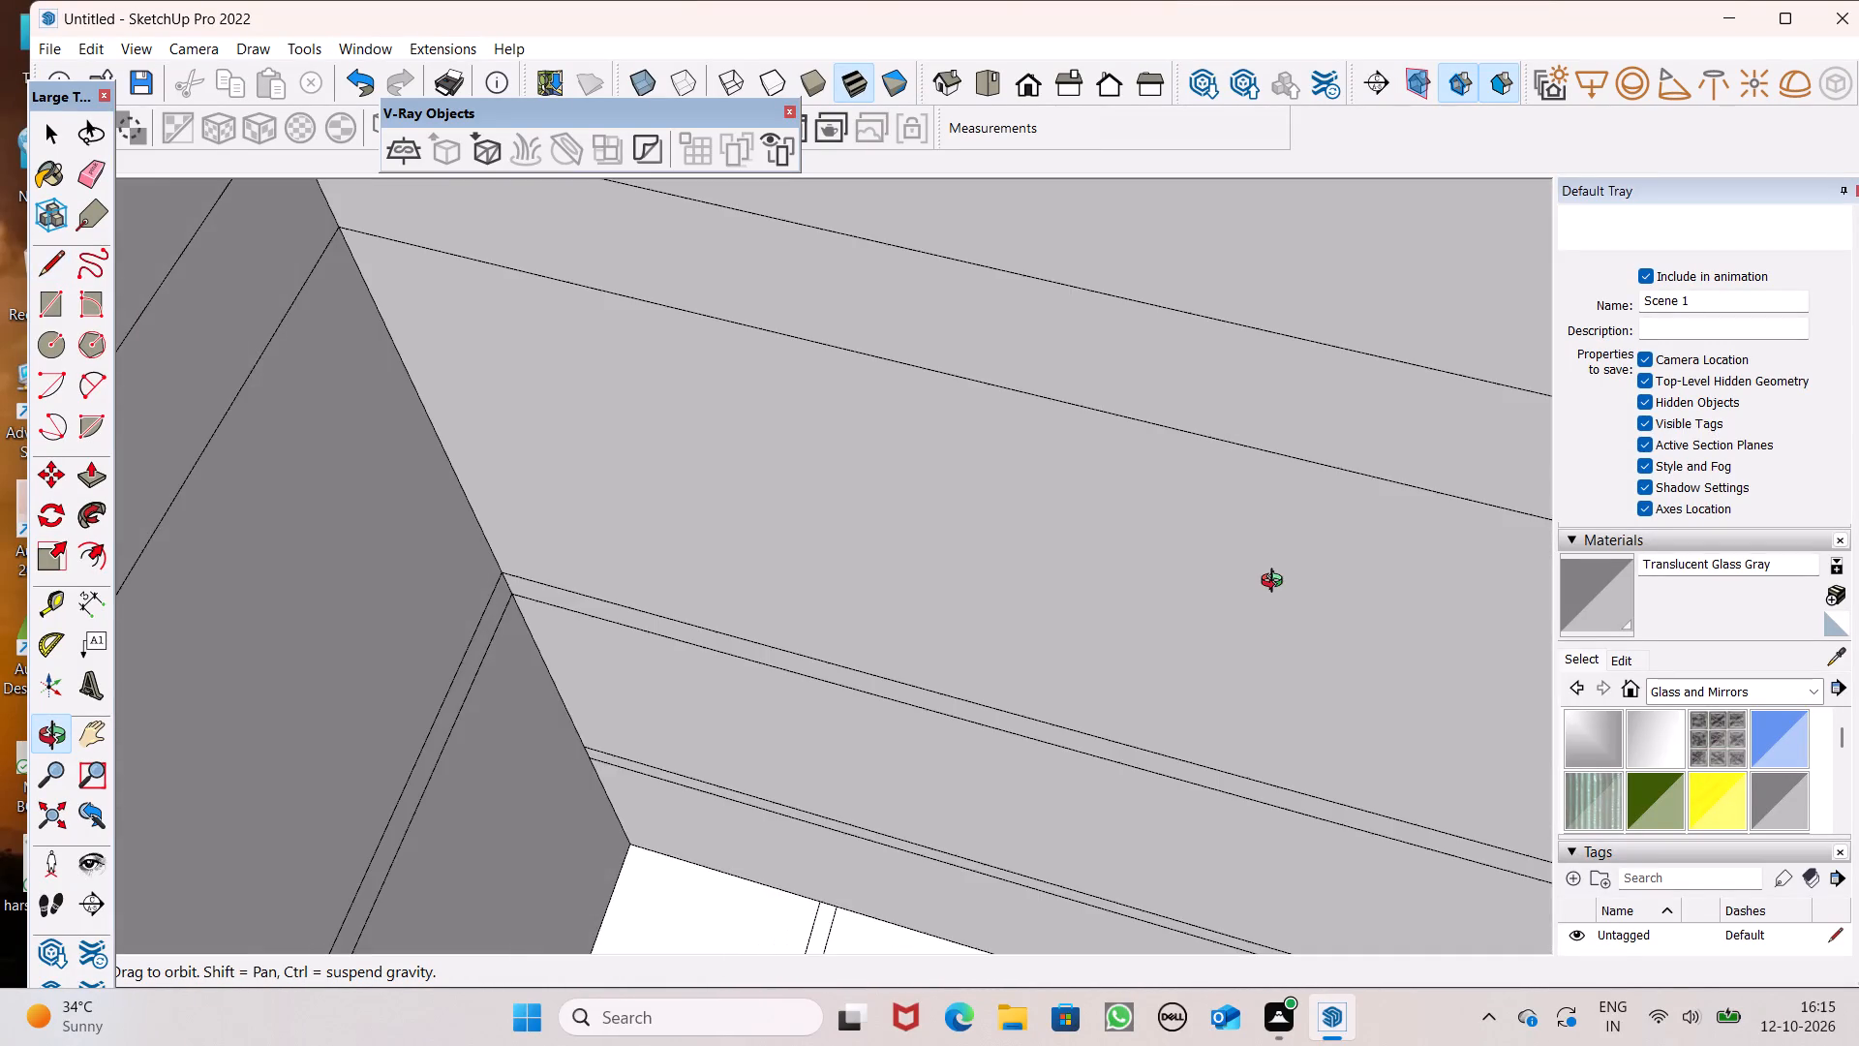
middle_drag(1276, 583, 591, 673)
scroll(590, 489, up, 3)
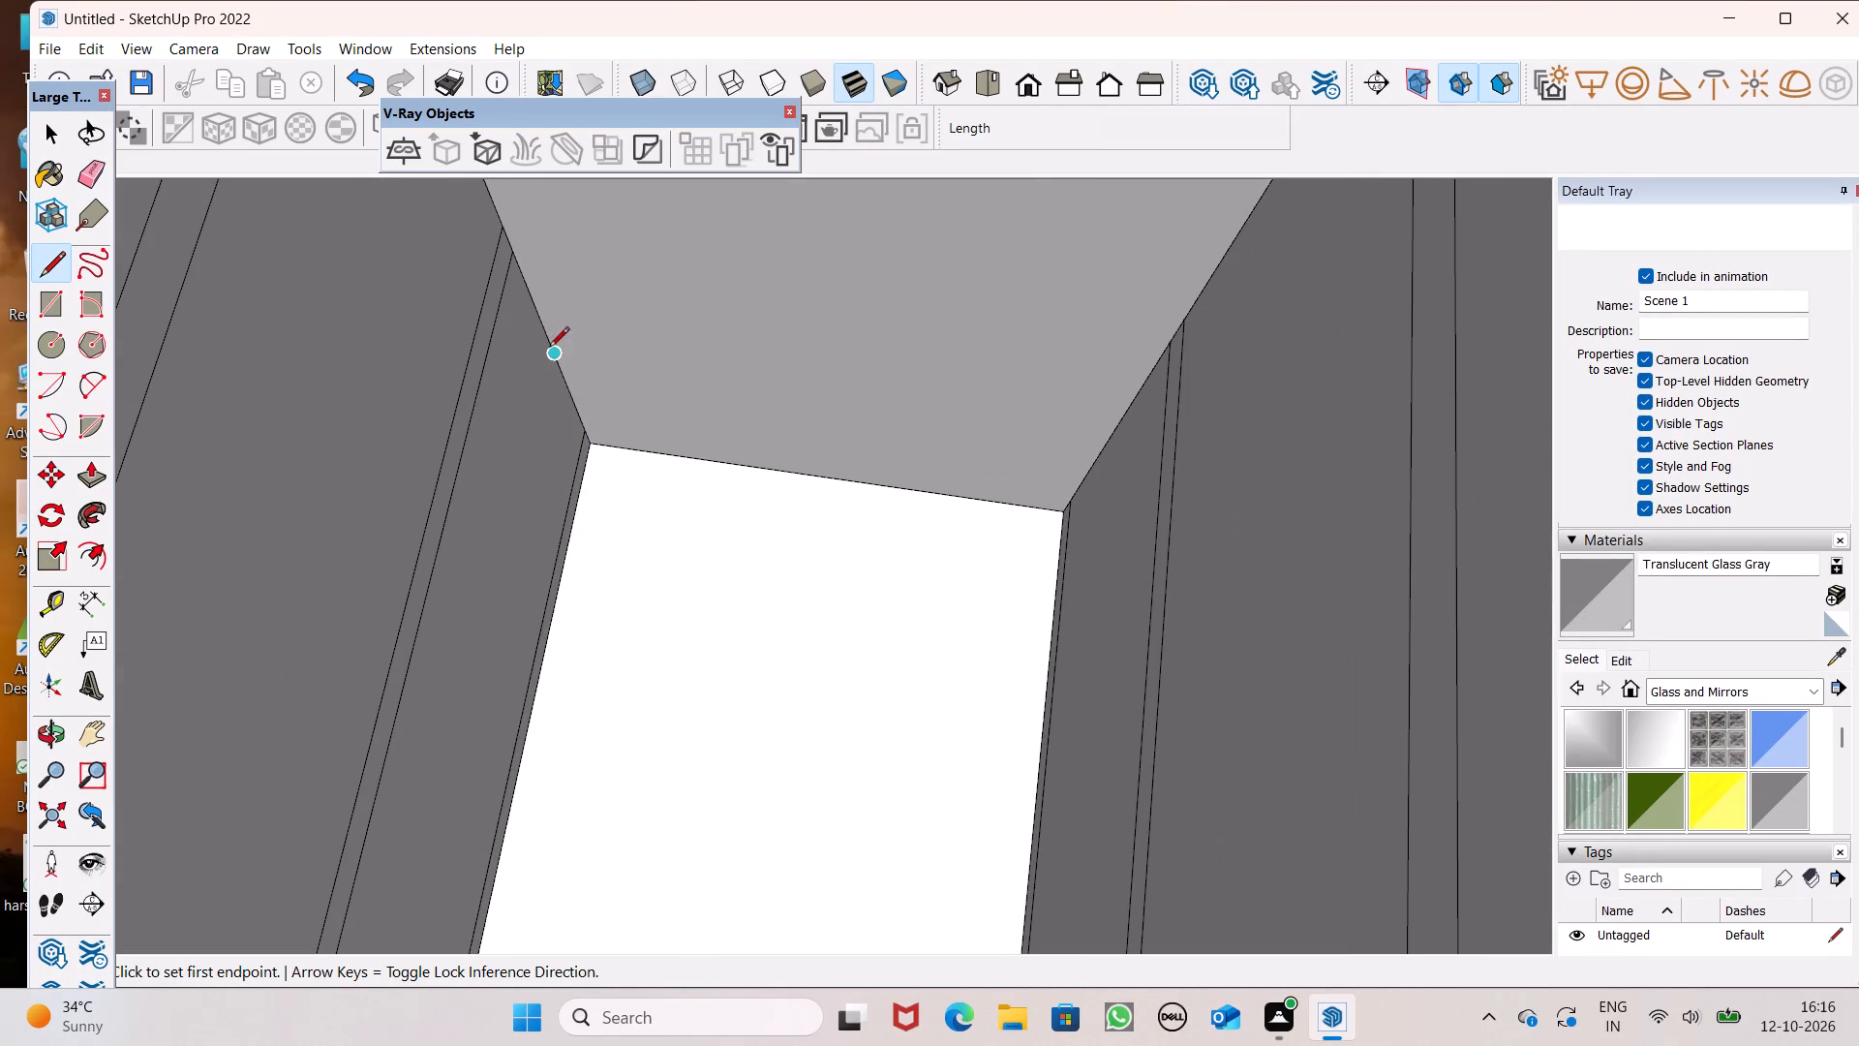
click(517, 253)
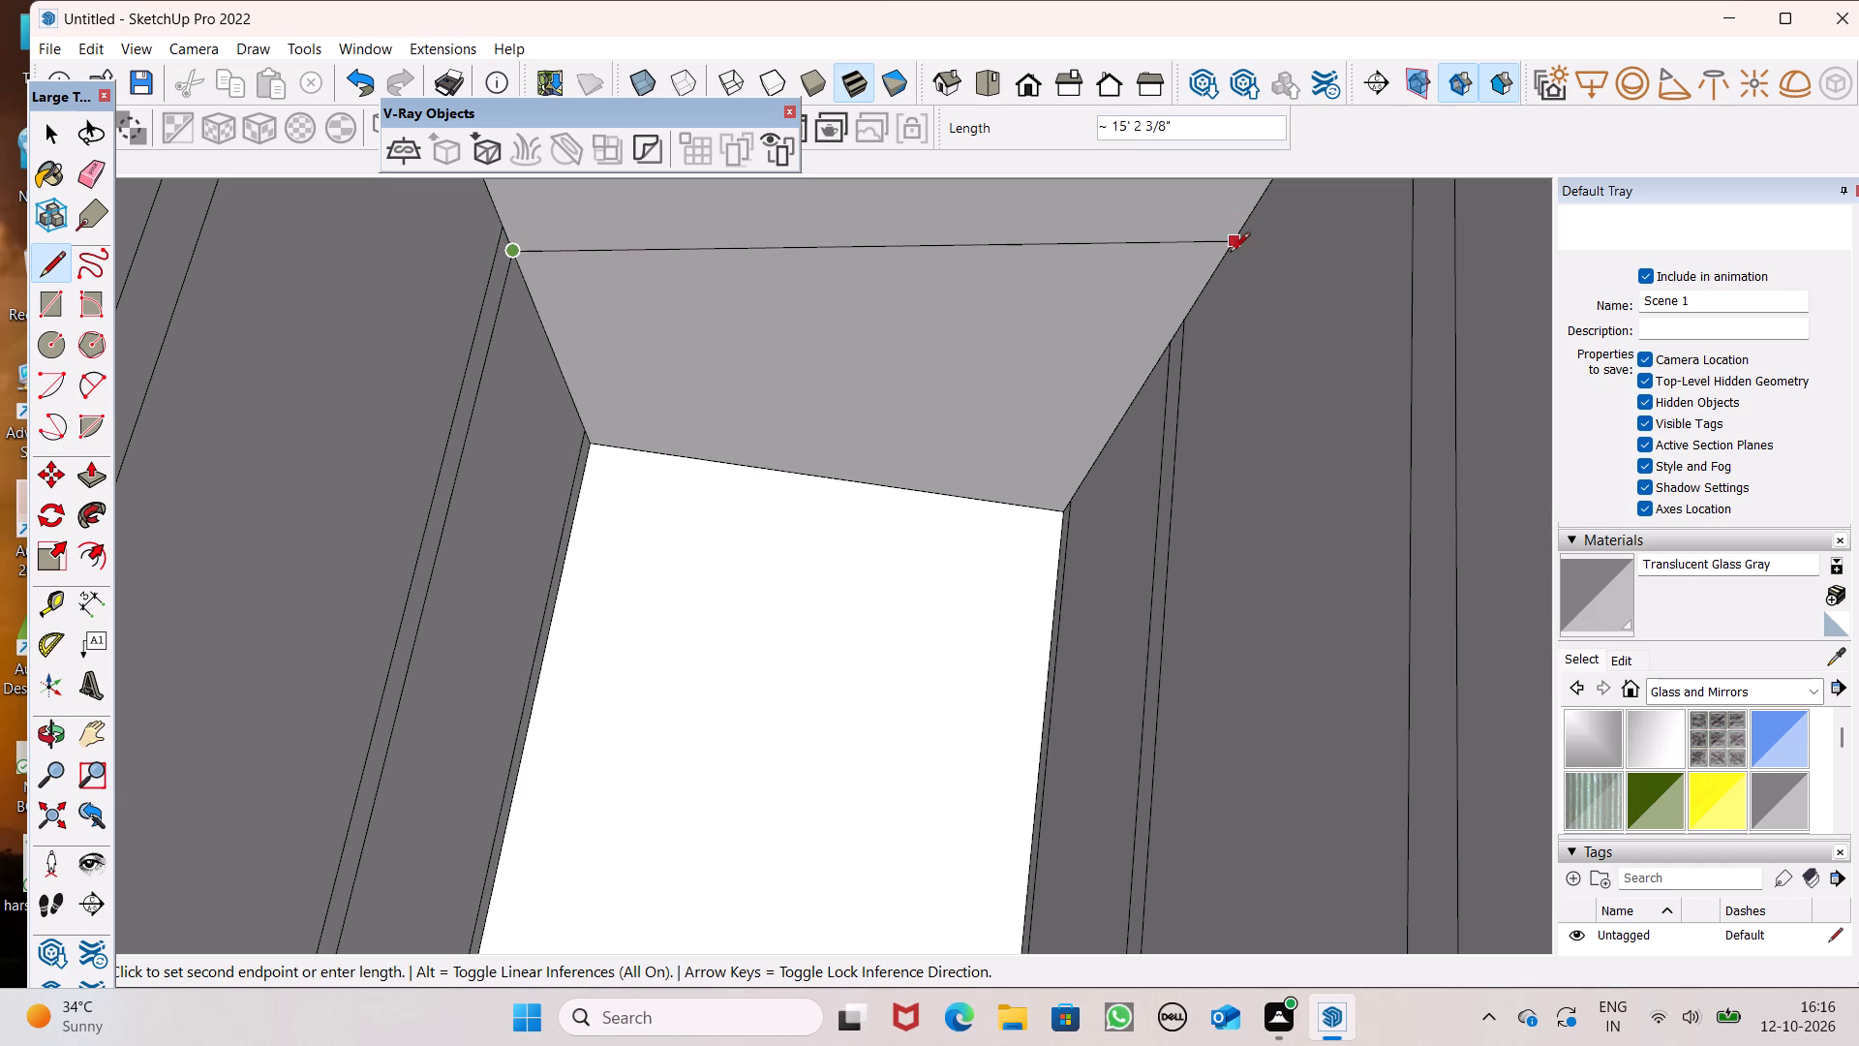
click(1160, 345)
Push/Pull the new second-band floor face in the corner room by 3" to form a slab.
scroll(1155, 362, down, 4)
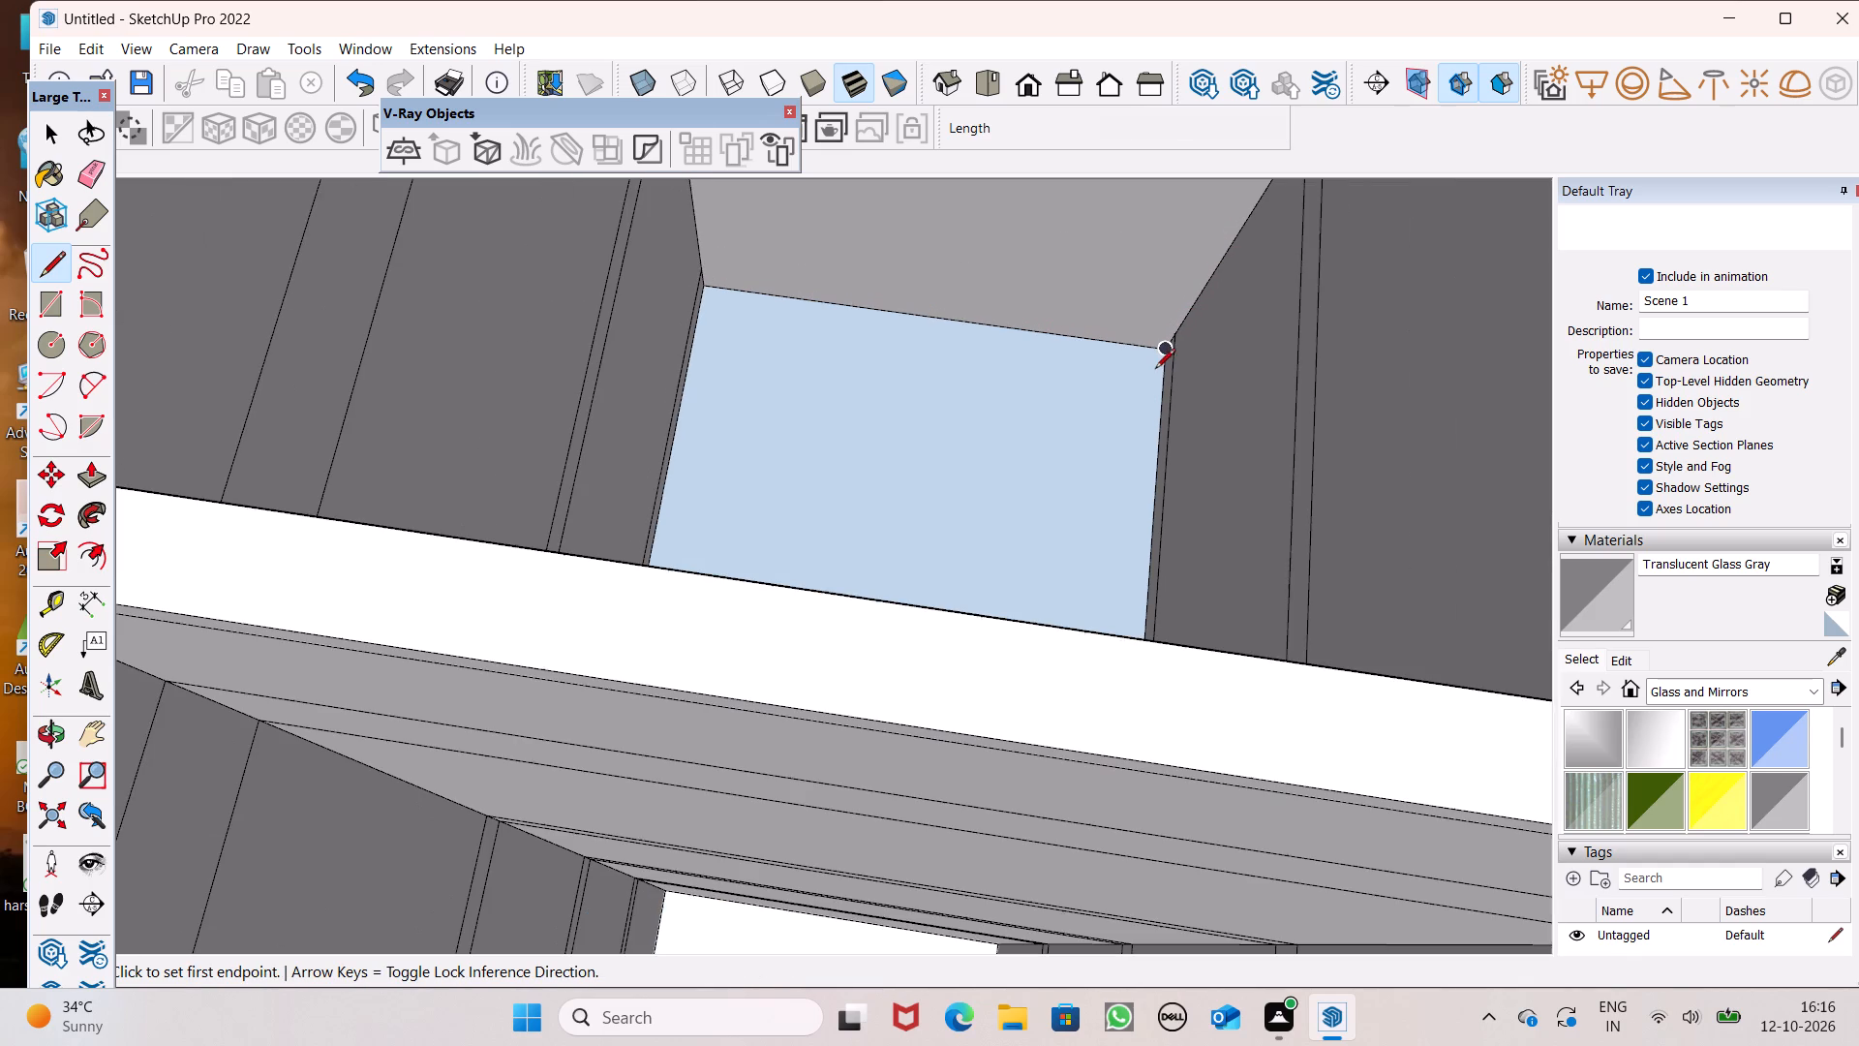
scroll(1092, 329, up, 7)
middle_drag(1110, 380, 1048, 501)
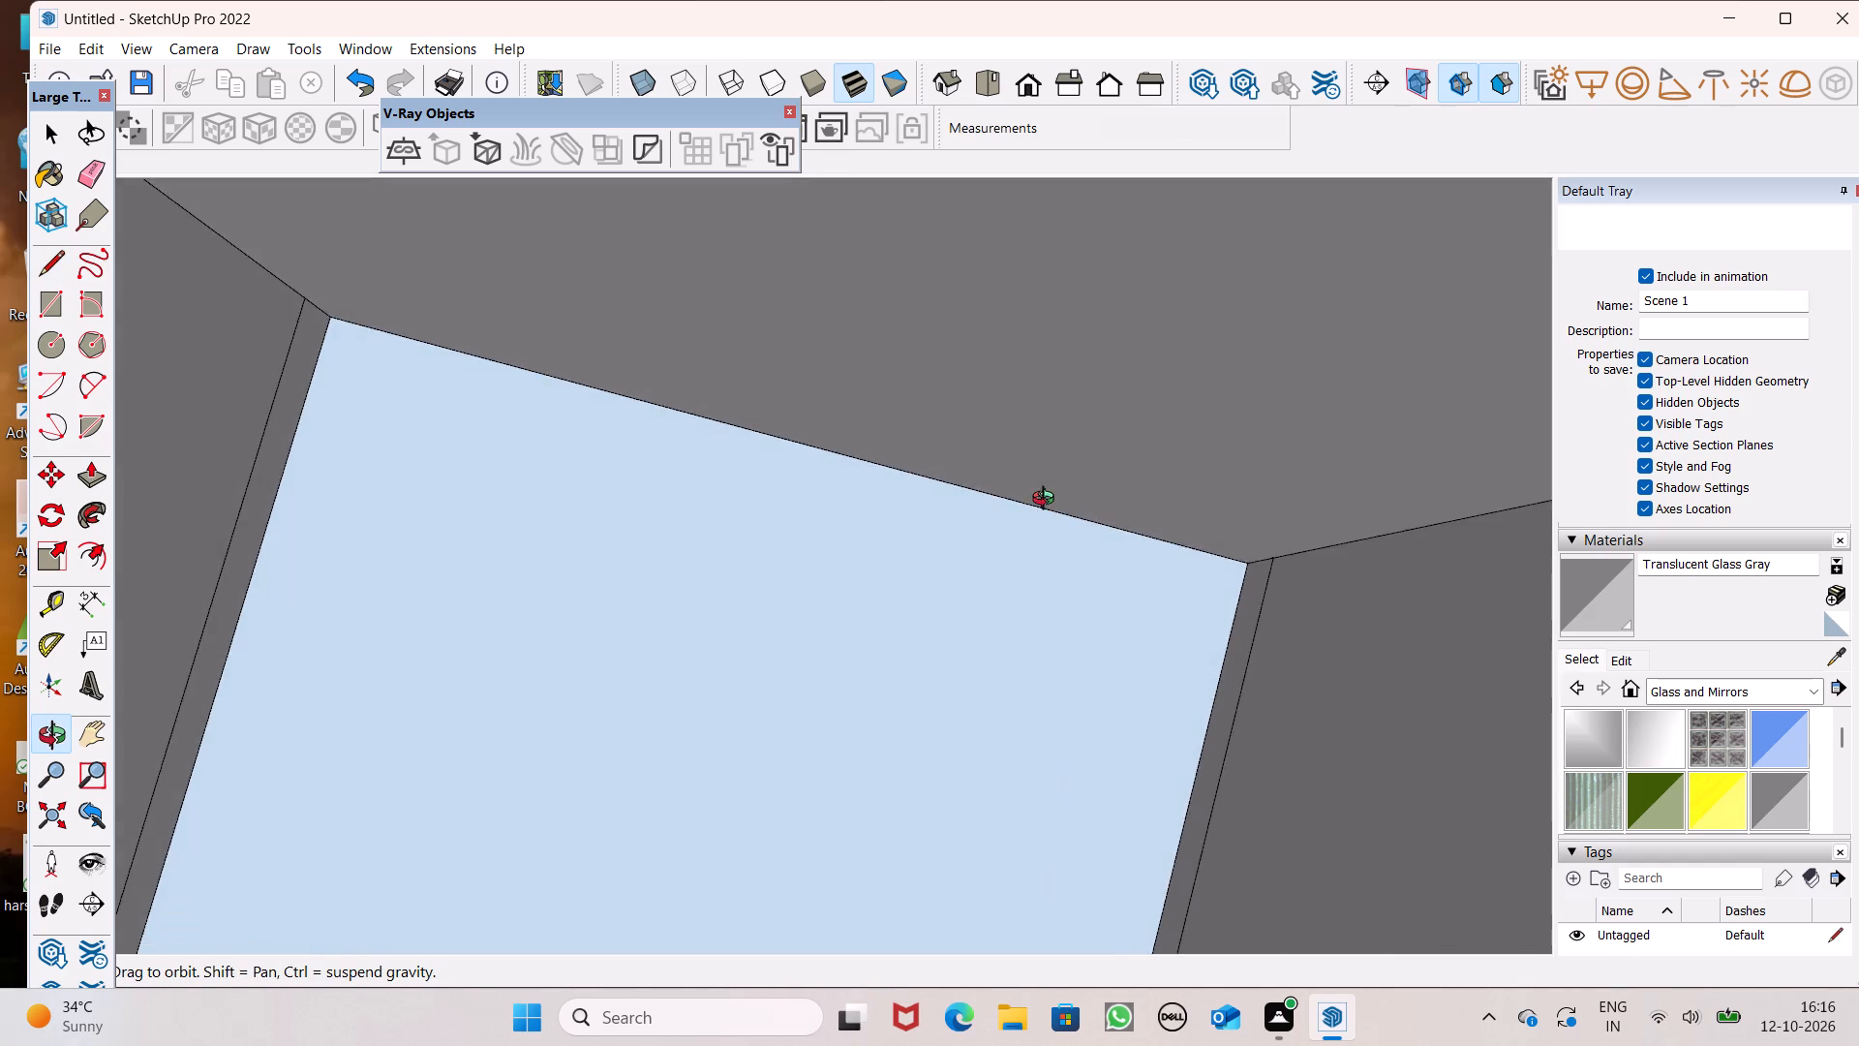
middle_drag(1048, 501, 1192, 411)
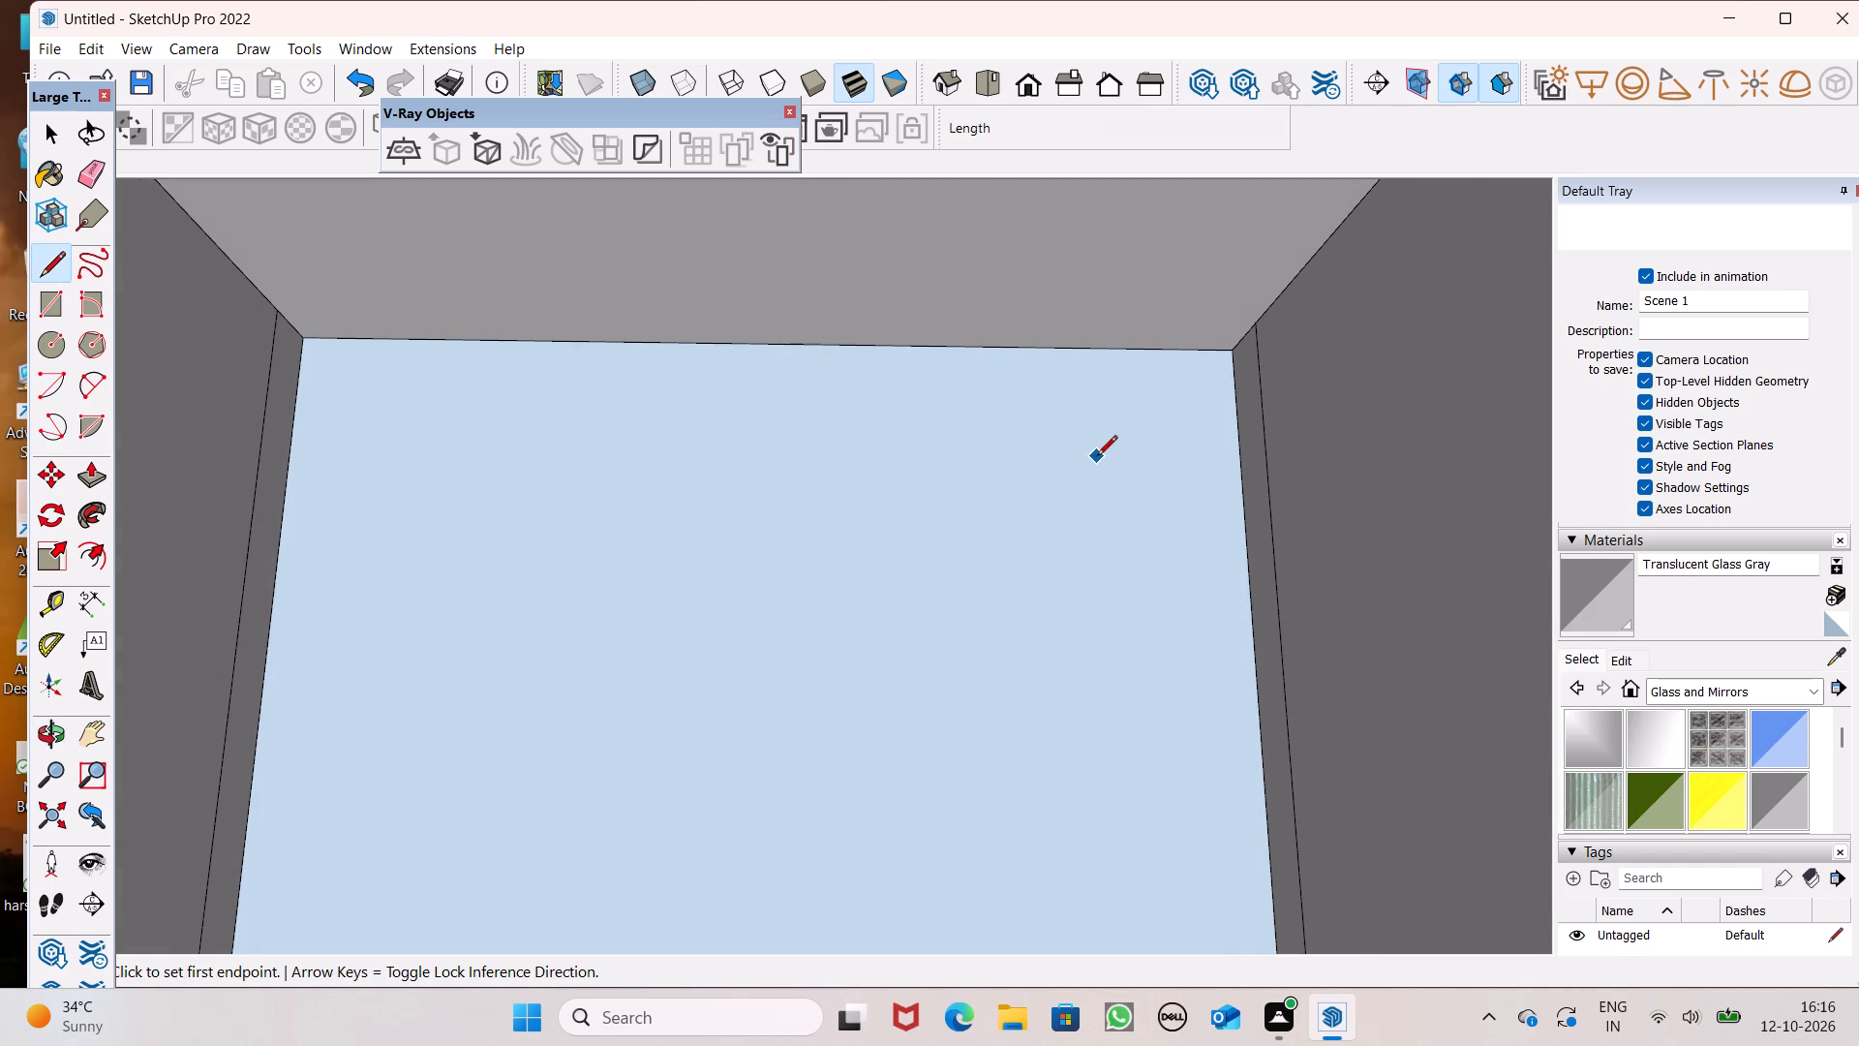
key(space)
click(87, 476)
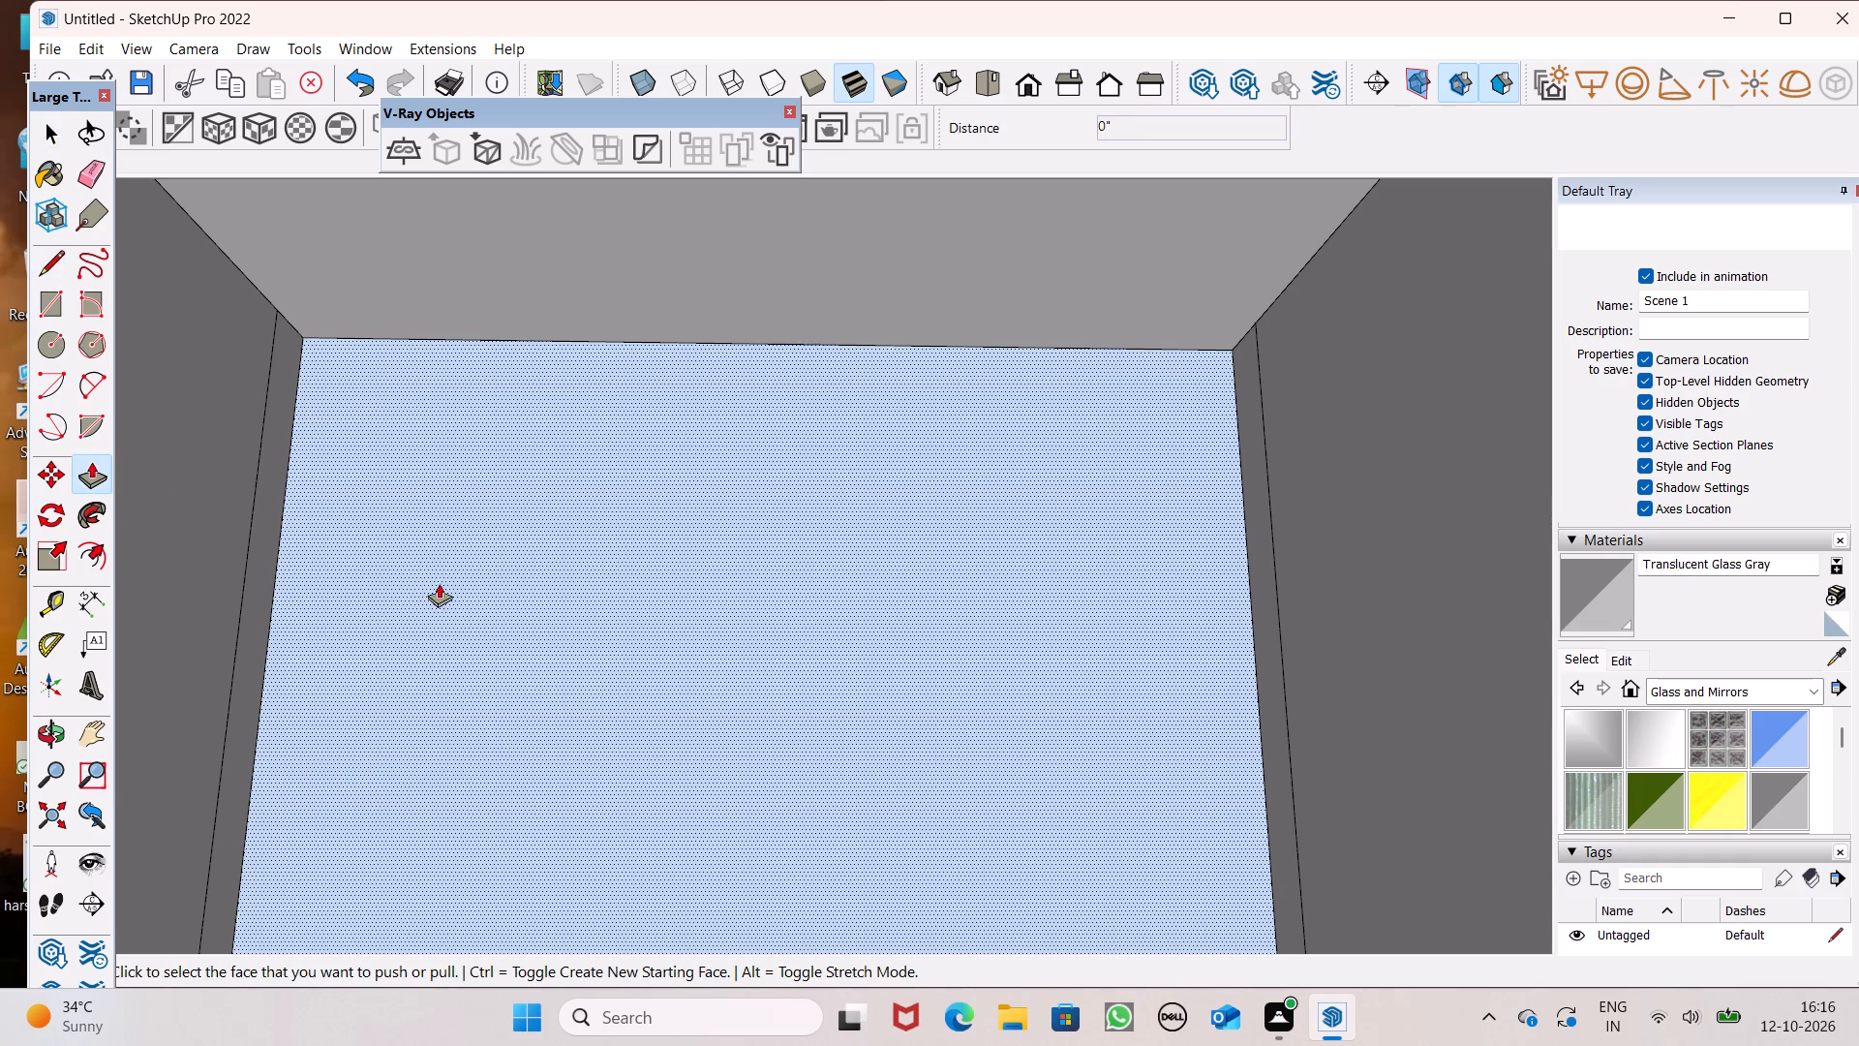
drag(438, 583, 436, 607)
key(3)
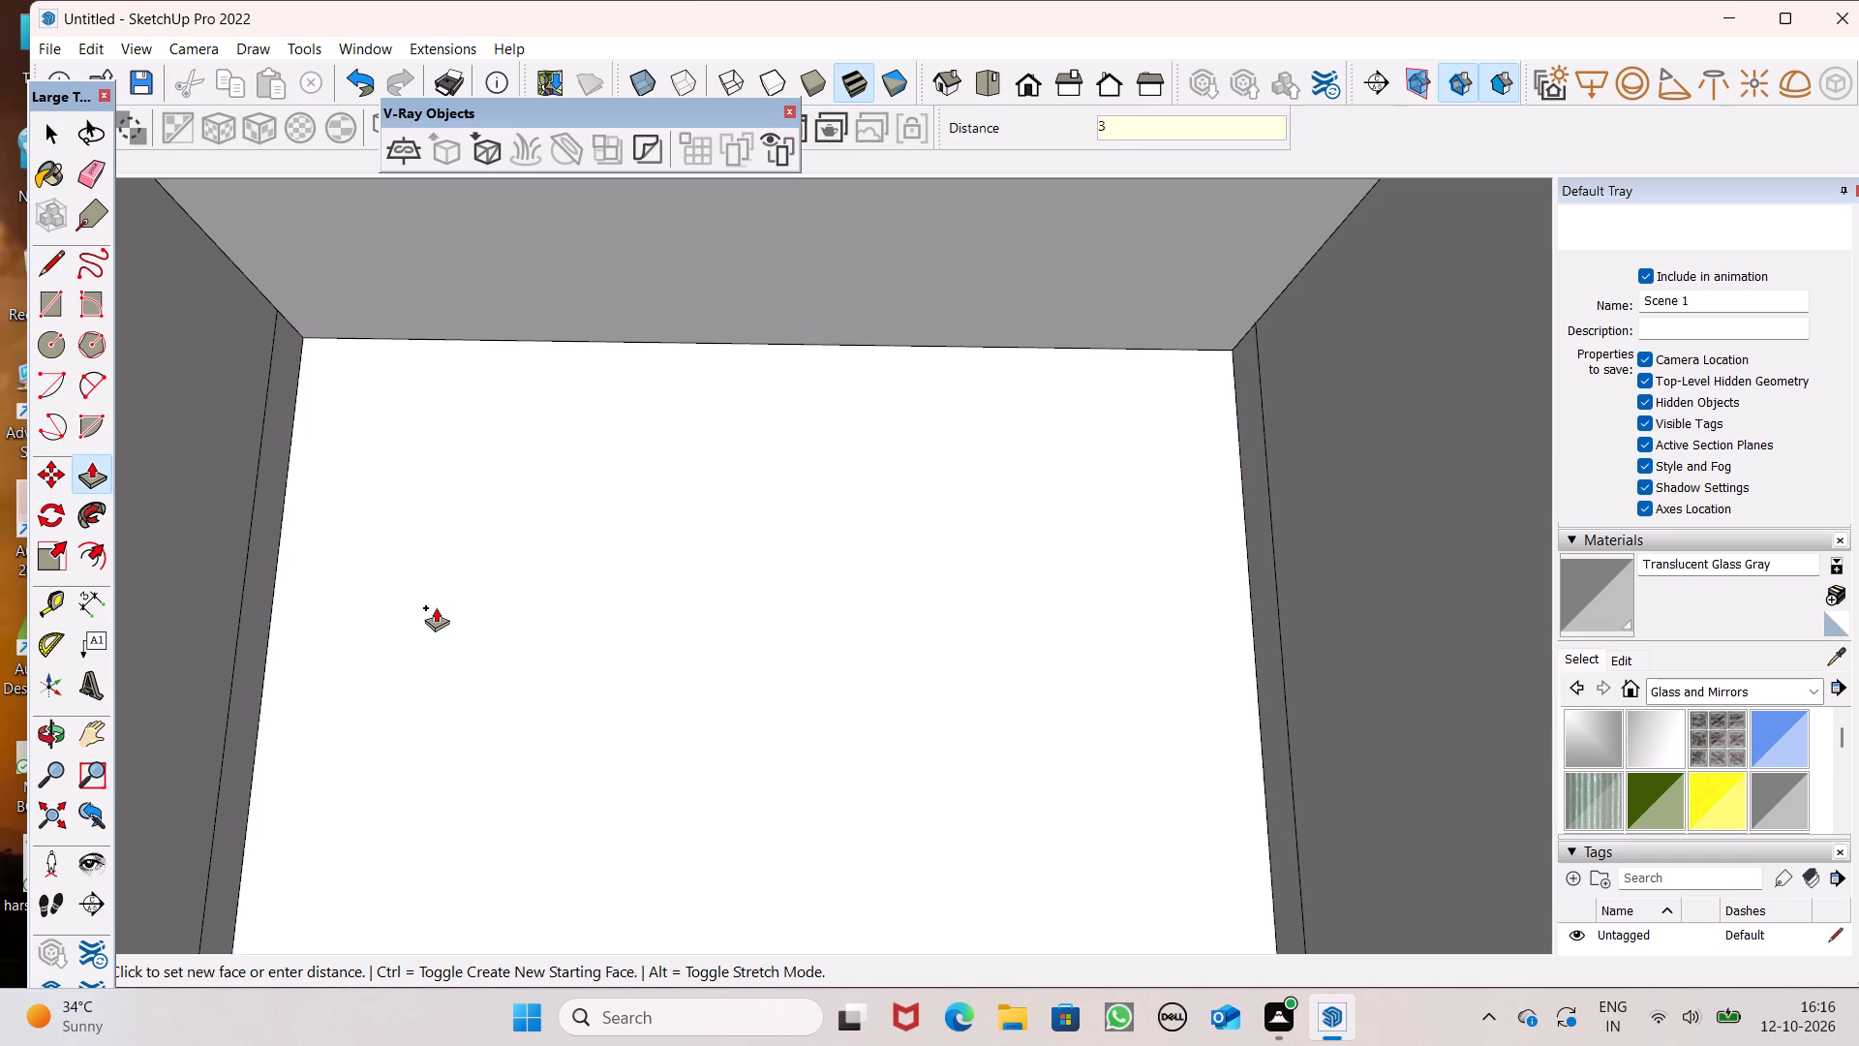
drag(436, 607, 439, 607)
key(shift+quotedbl)
key(Return)
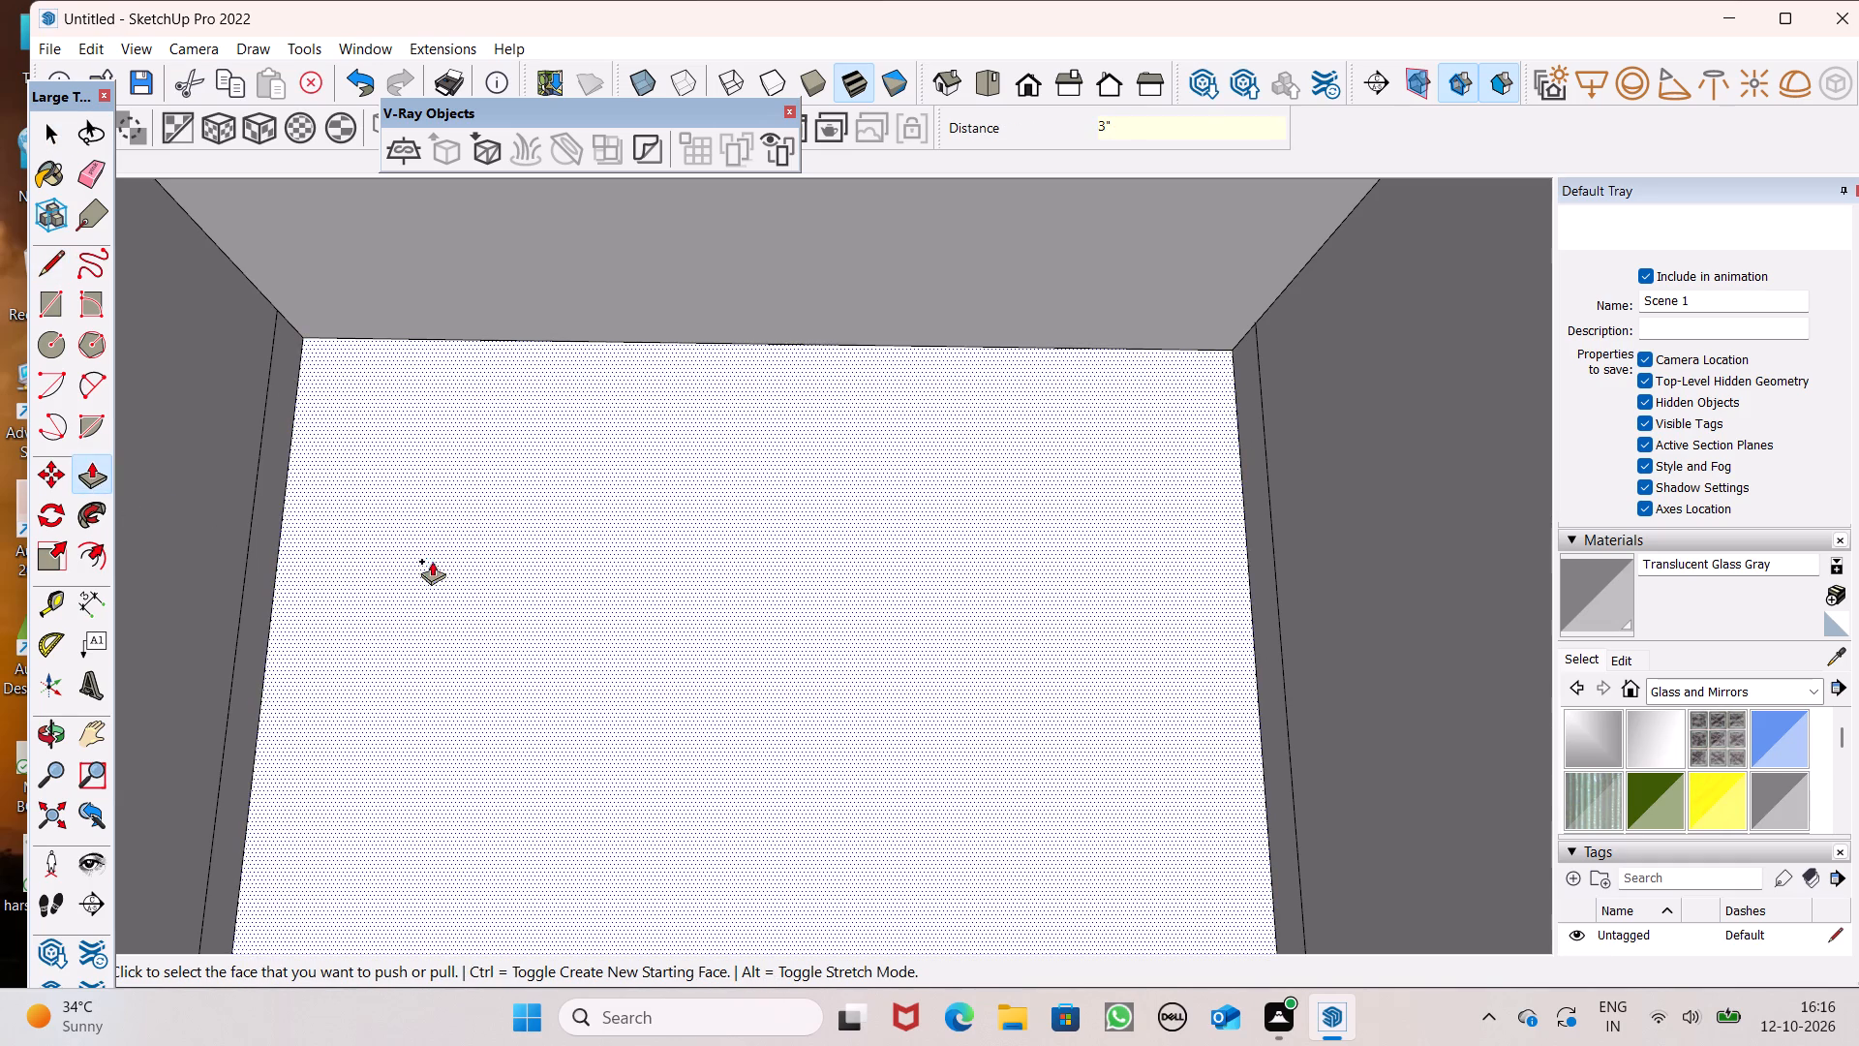
Draw a line about 14' 7 7/8" long across the plain wall at the third floor band, closing that level's face.
scroll(465, 510, down, 5)
scroll(558, 496, down, 6)
key(space)
scroll(591, 446, down, 6)
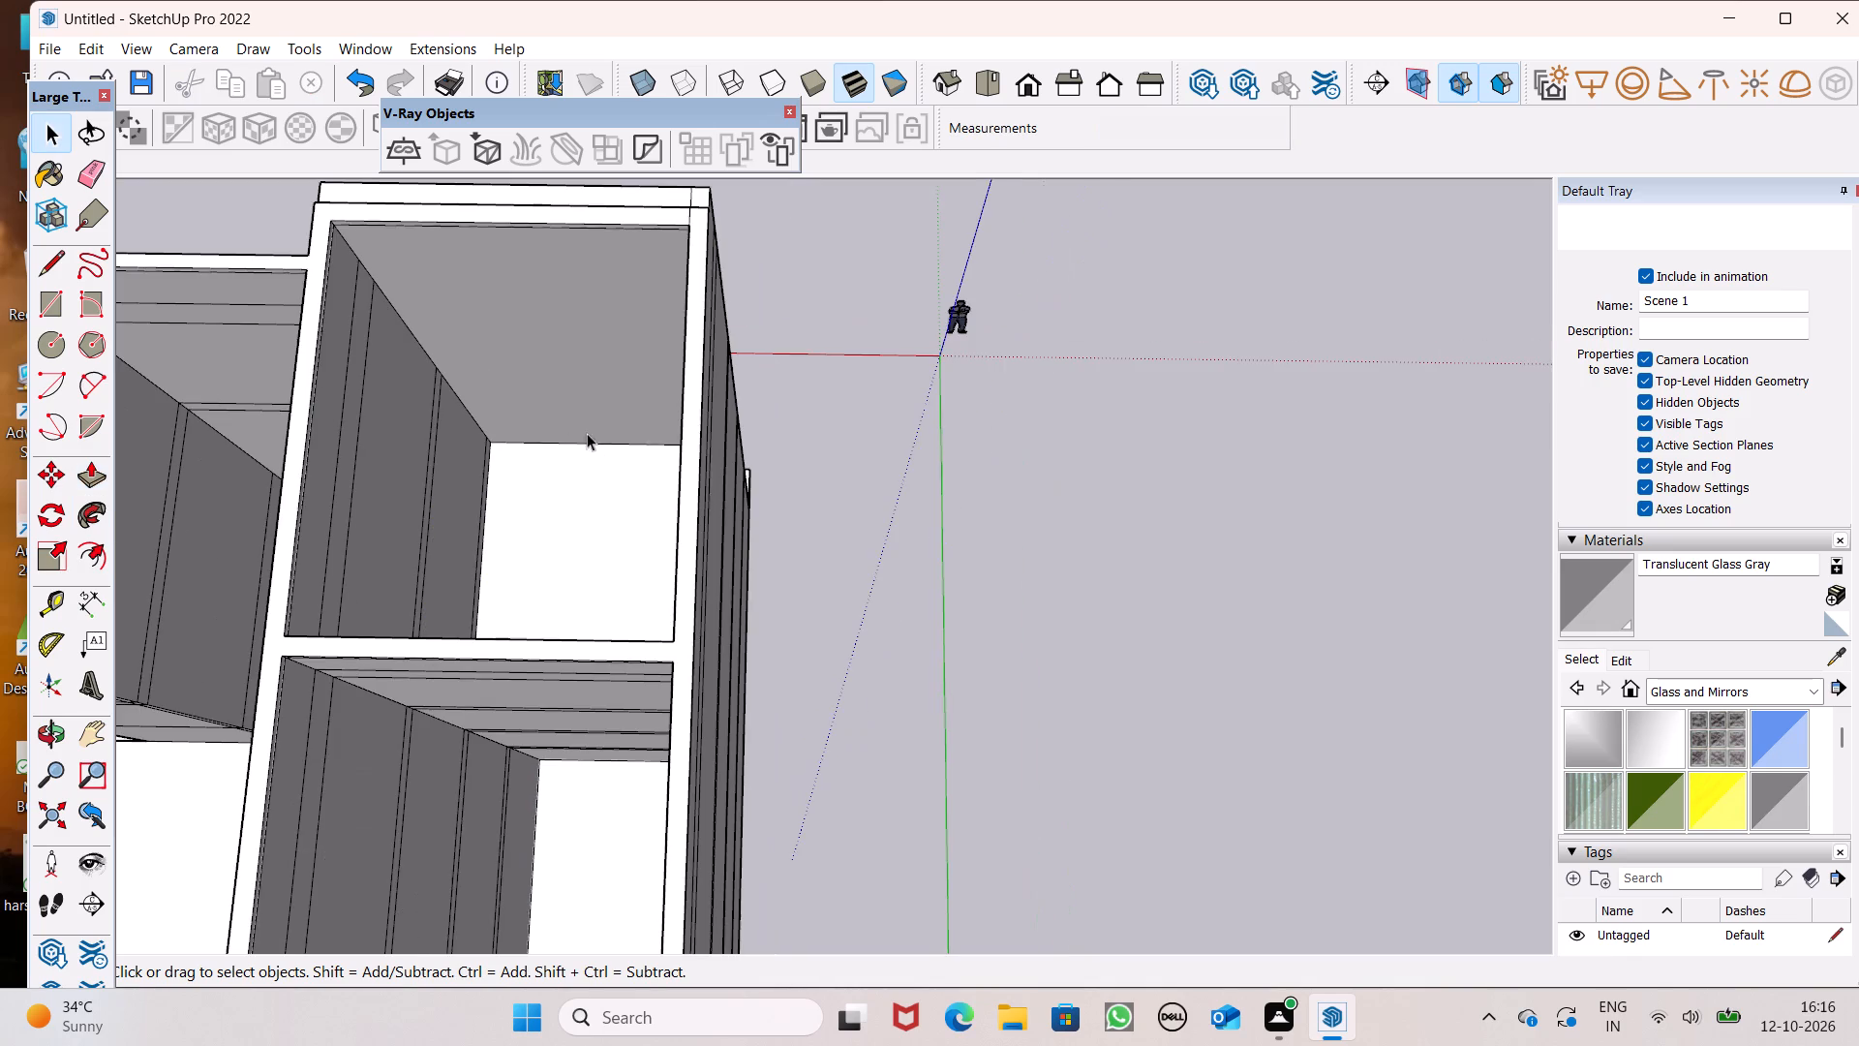
scroll(512, 338, up, 1)
click(58, 273)
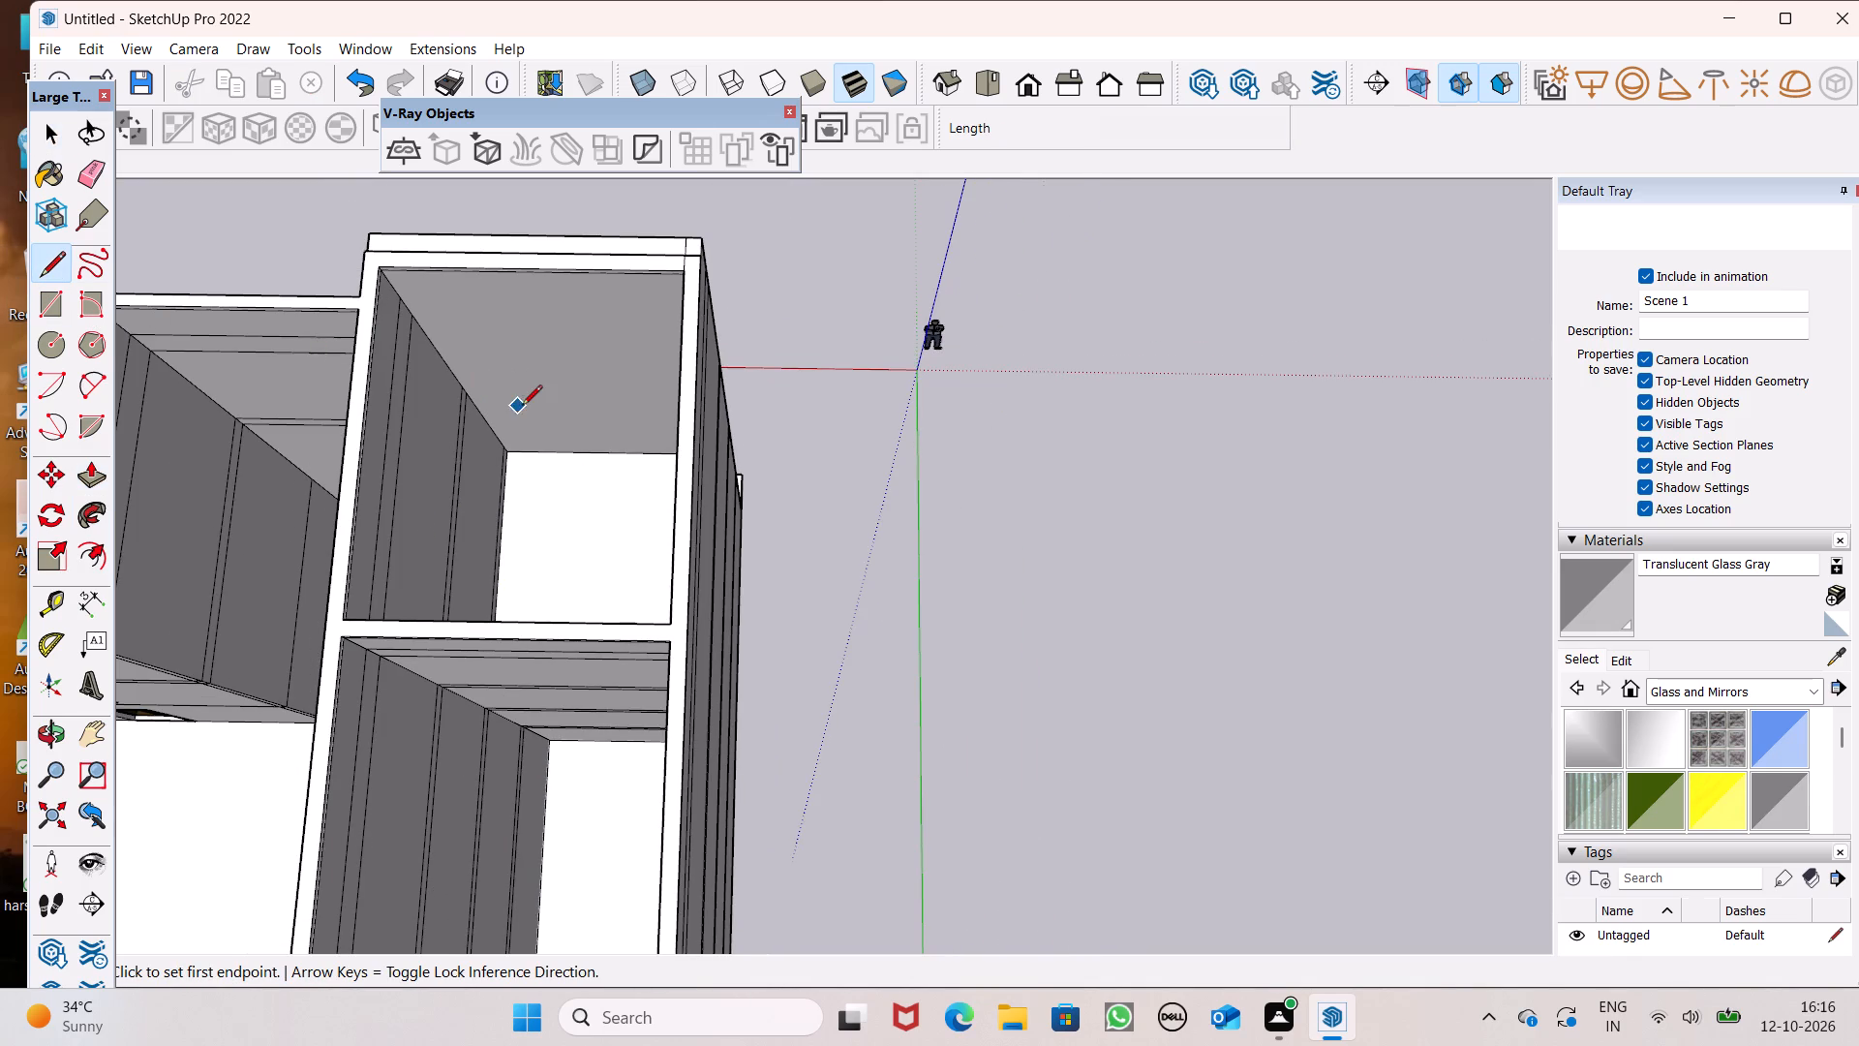
scroll(522, 407, up, 11)
click(371, 368)
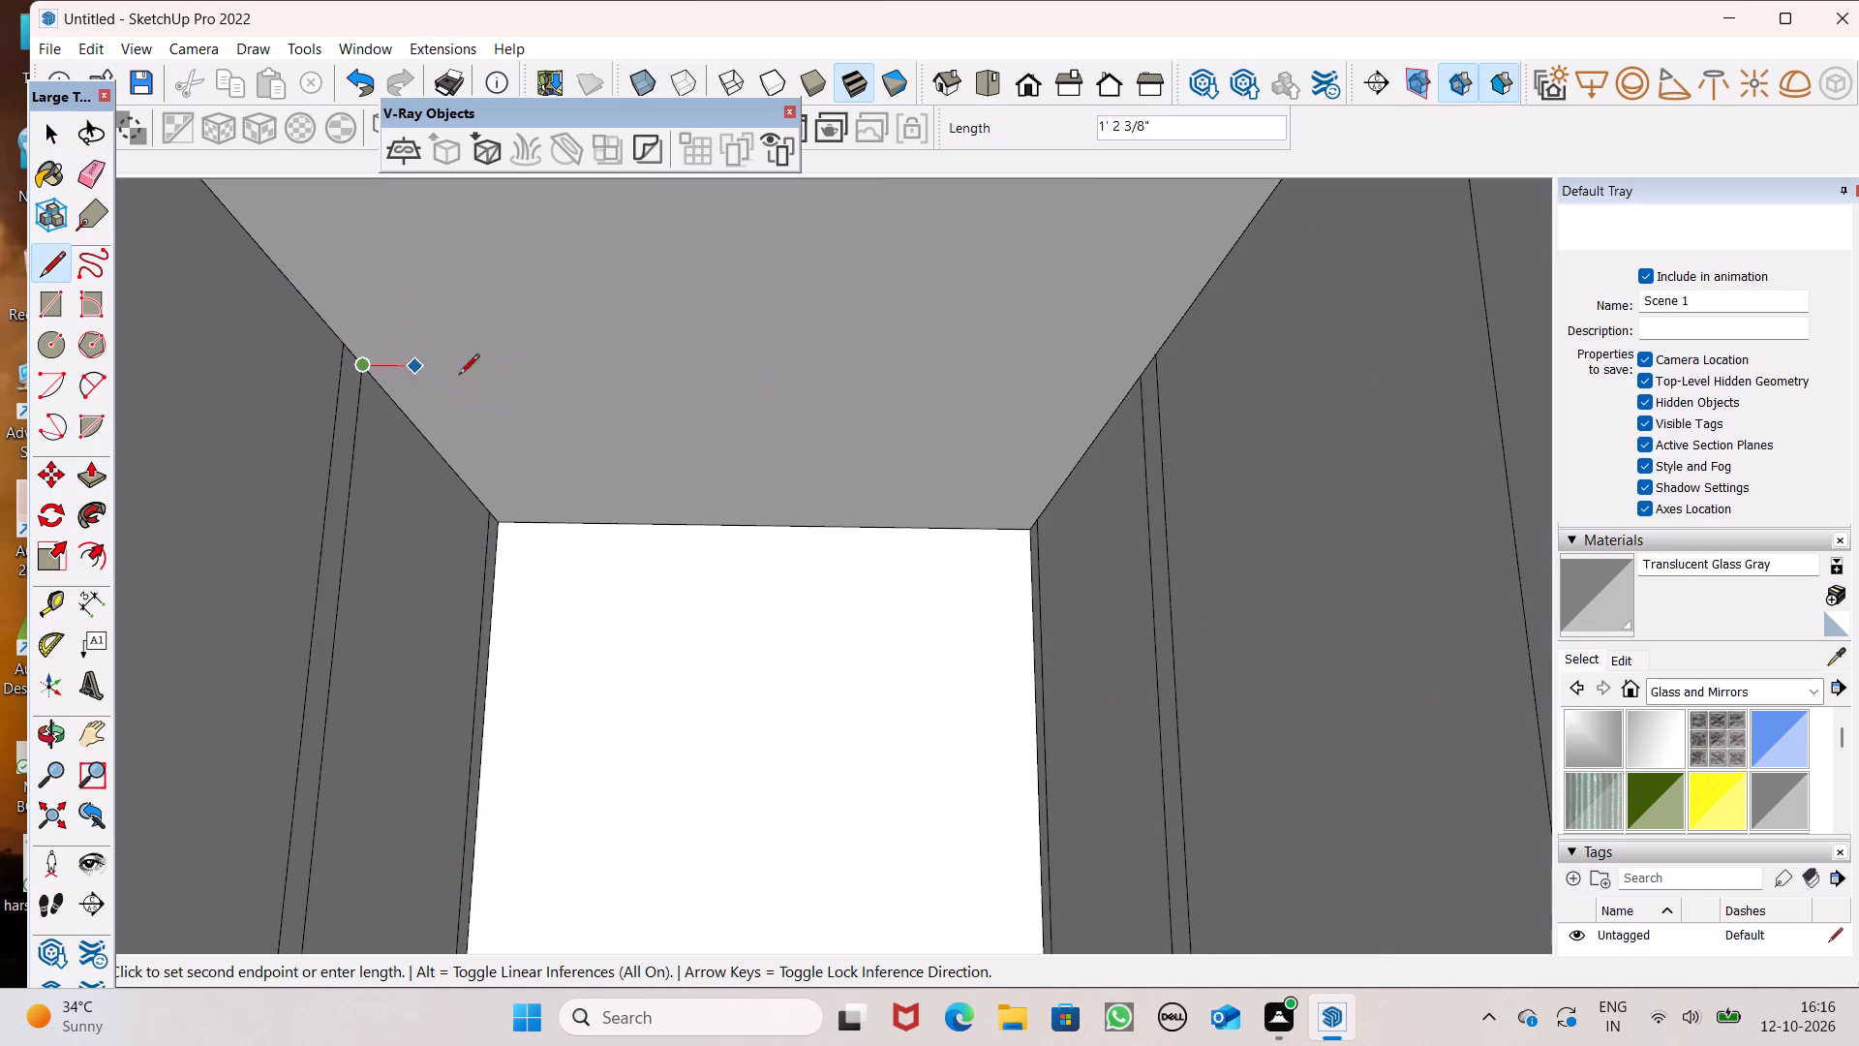
click(1131, 379)
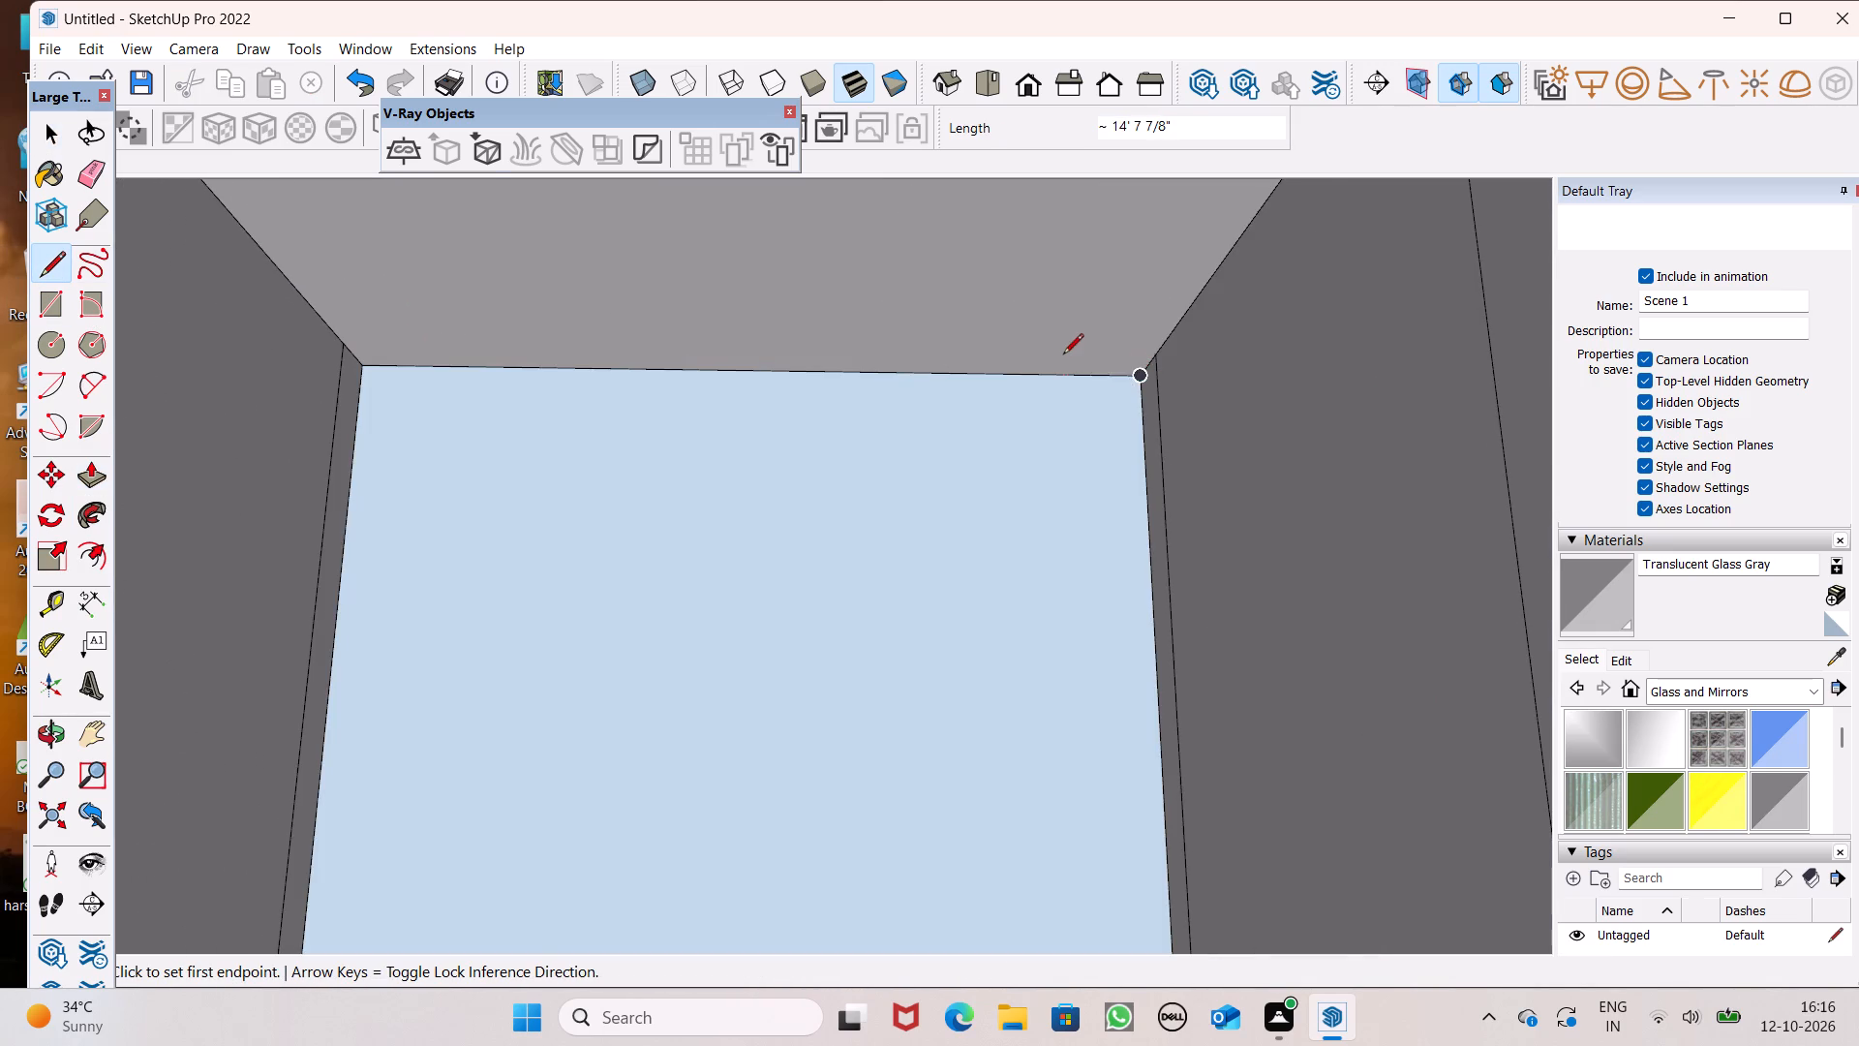
Push/Pull the new third-band floor face in the corner room by 3" to form a slab.
scroll(1063, 354, down, 4)
click(89, 468)
drag(642, 627, 646, 649)
key(3)
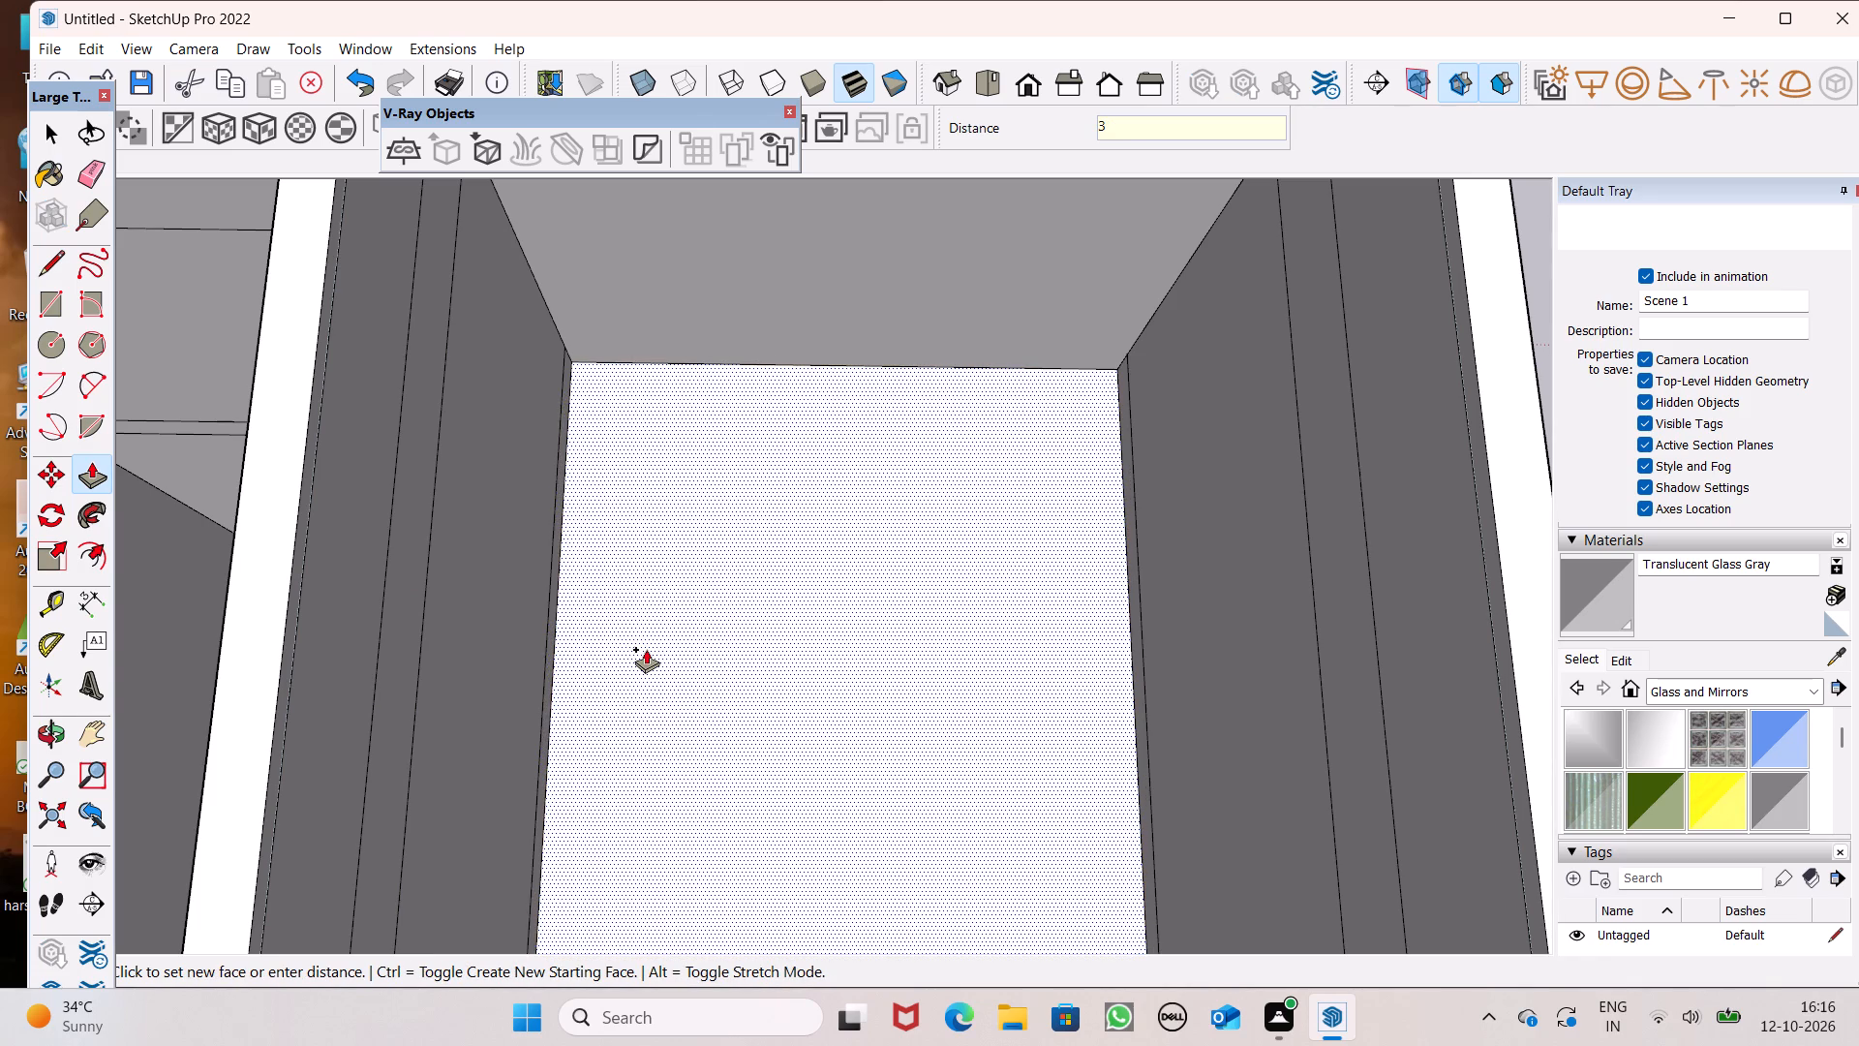
drag(646, 649, 647, 644)
key(shift+quotedbl)
key(Return)
Draw a line about 14' 7 7/8" long across the plain wall at the fourth floor band up, closing that level's face.
scroll(721, 543, down, 3)
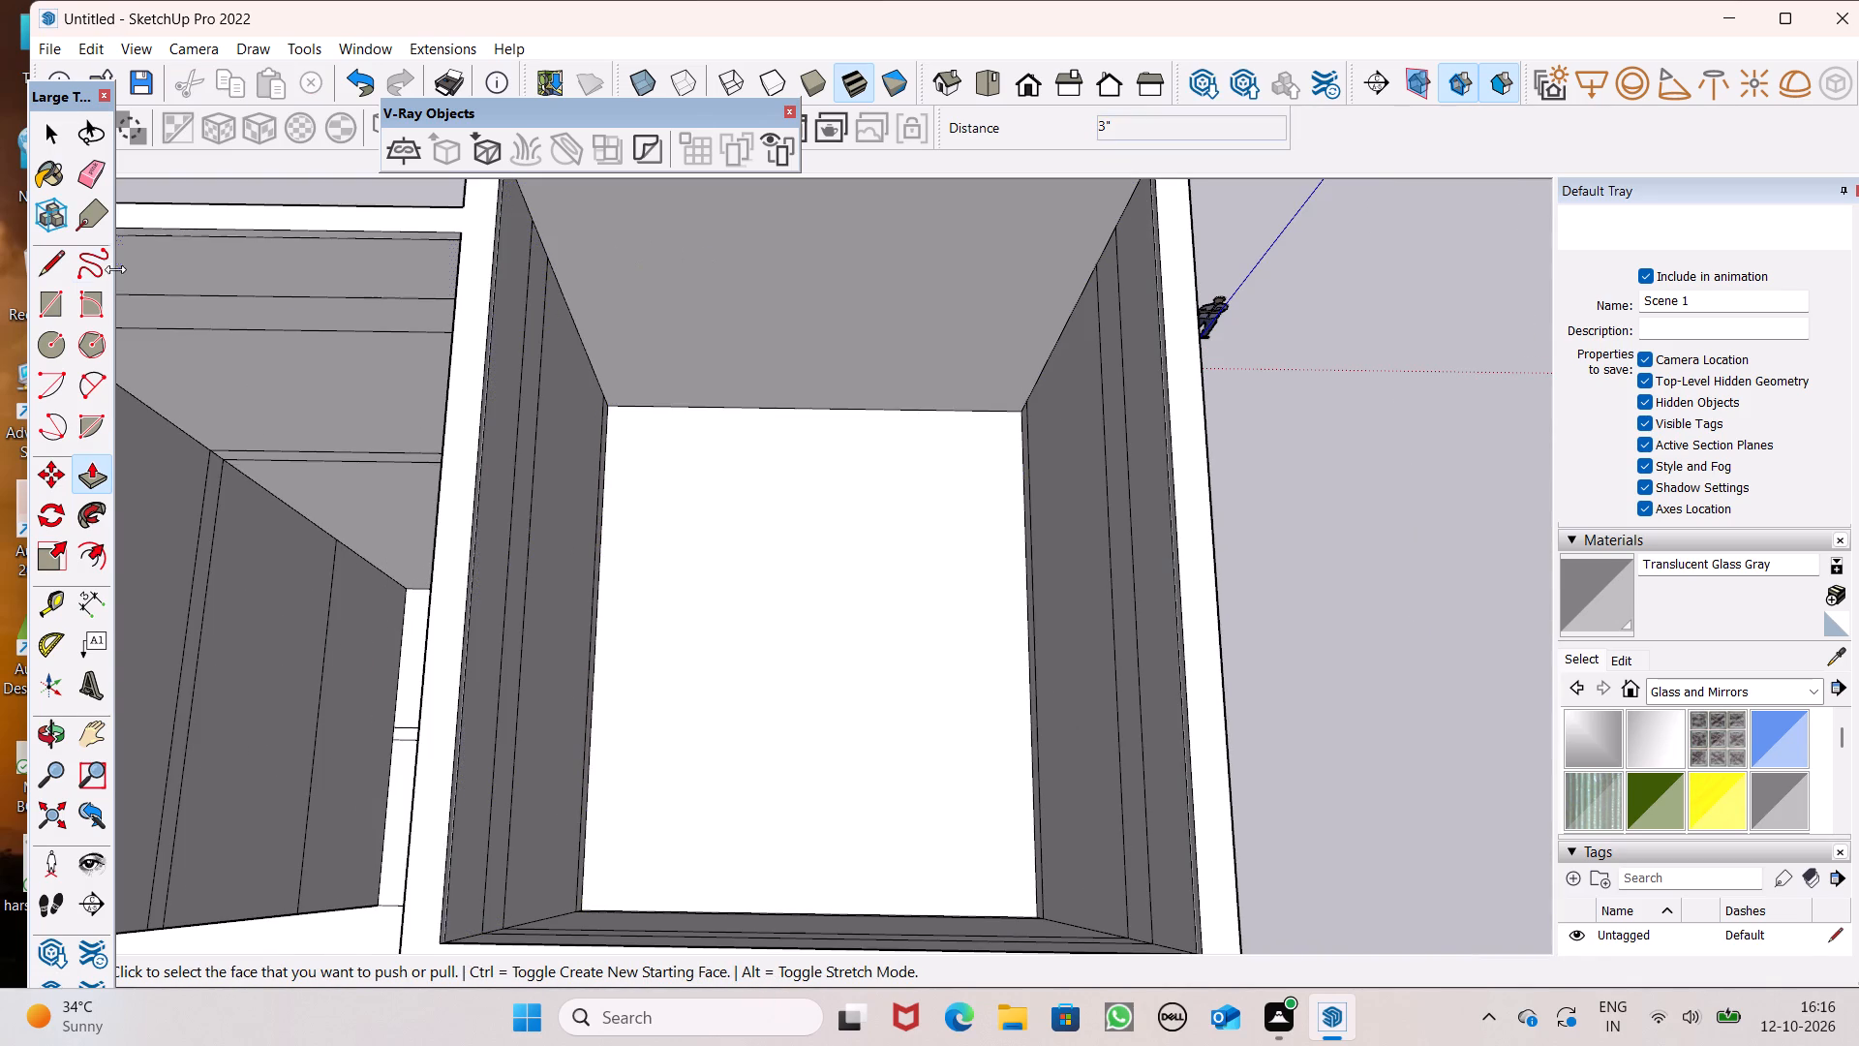
click(63, 259)
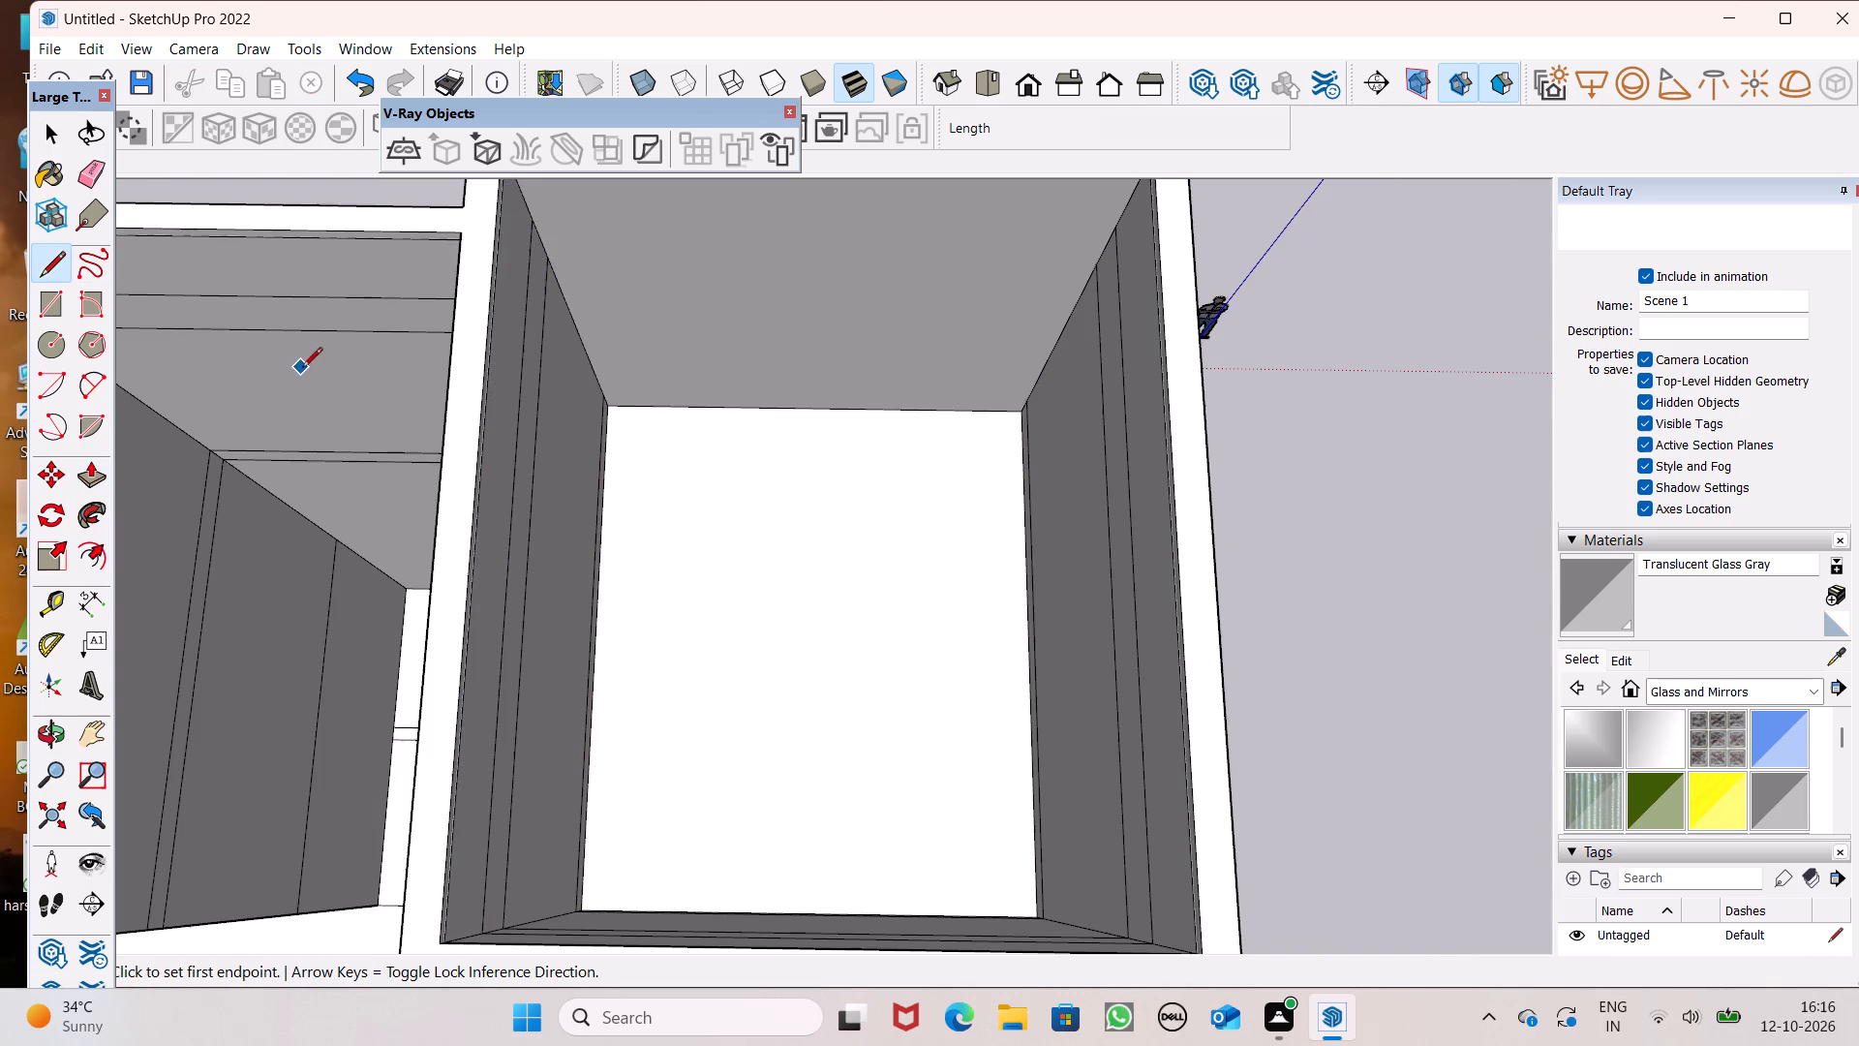
scroll(531, 249, up, 3)
click(546, 255)
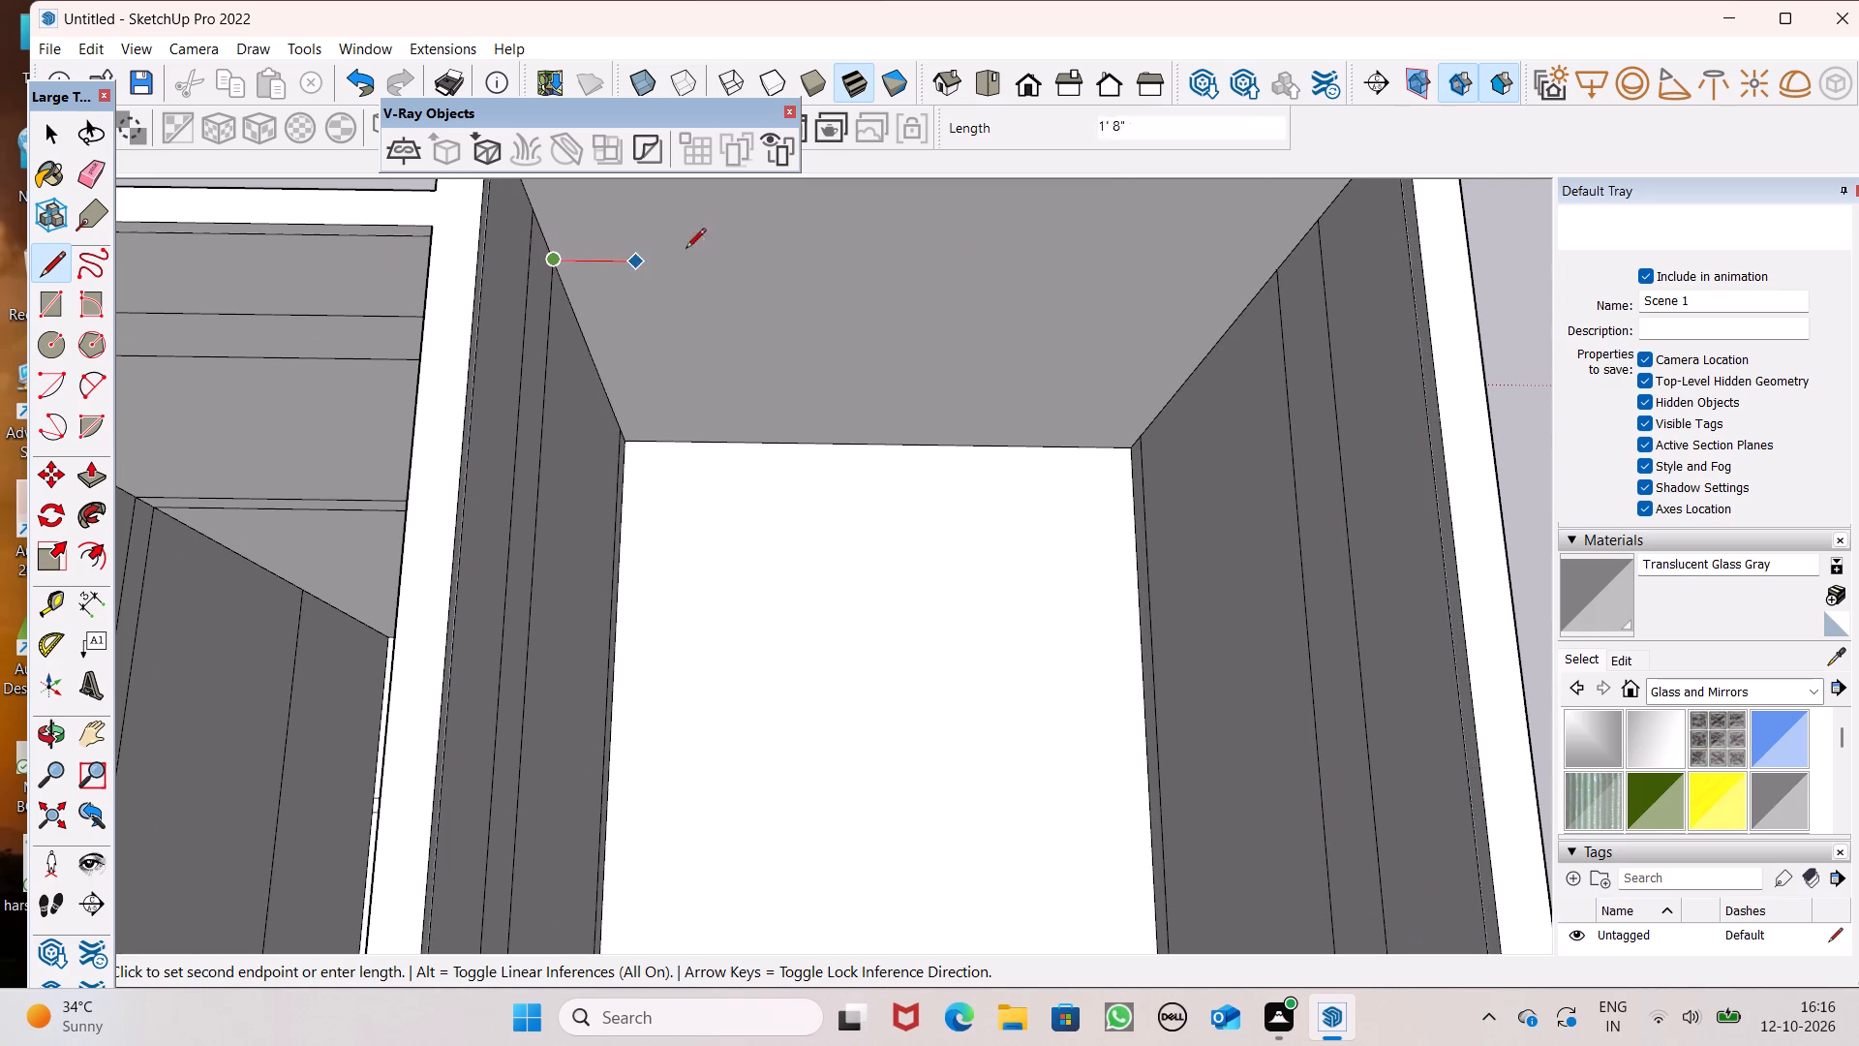
click(1276, 265)
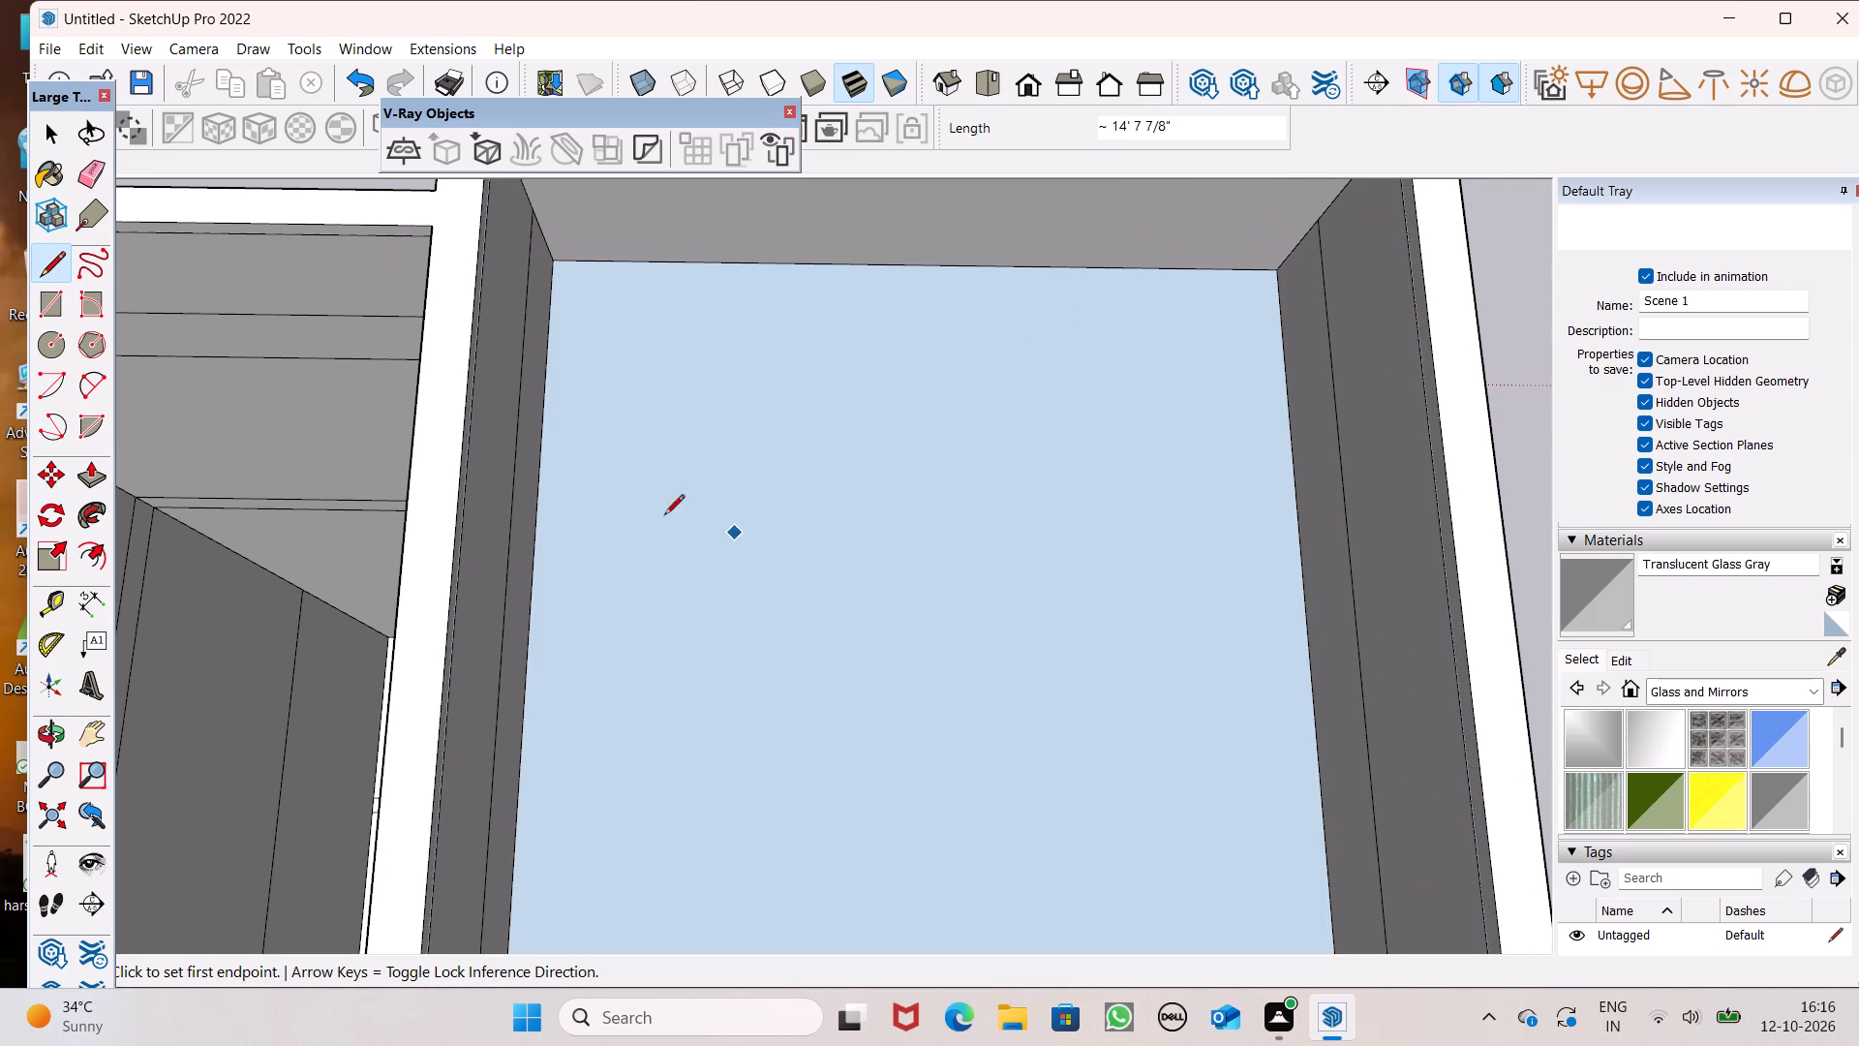
Push/Pull the new fourth-band face in the corner room by 3" to form a slab.
click(84, 471)
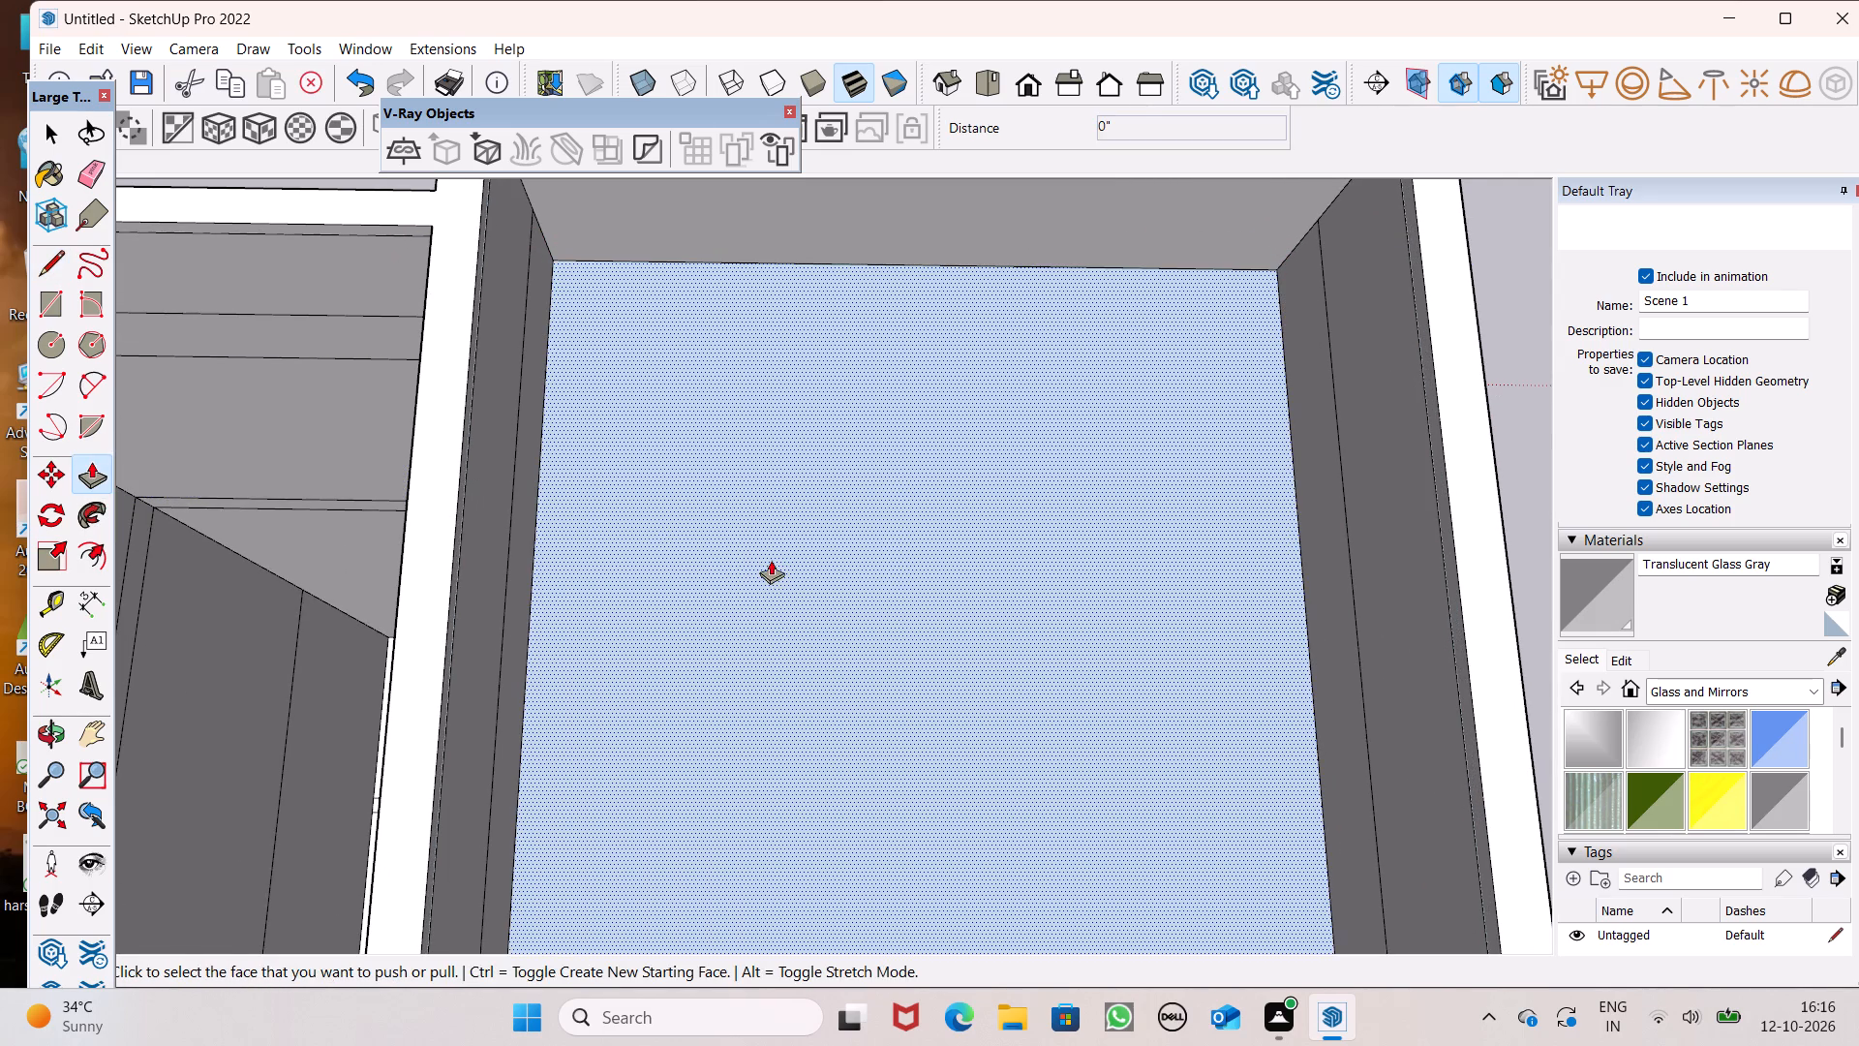
drag(771, 560, 769, 581)
key(3)
key(shift+quotedbl)
key(Return)
Examine the building's outer side wall and the front facade with the tall windows and balconies.
scroll(732, 534, down, 3)
middle_drag(746, 578, 615, 473)
scroll(805, 542, down, 4)
middle_drag(912, 592, 287, 591)
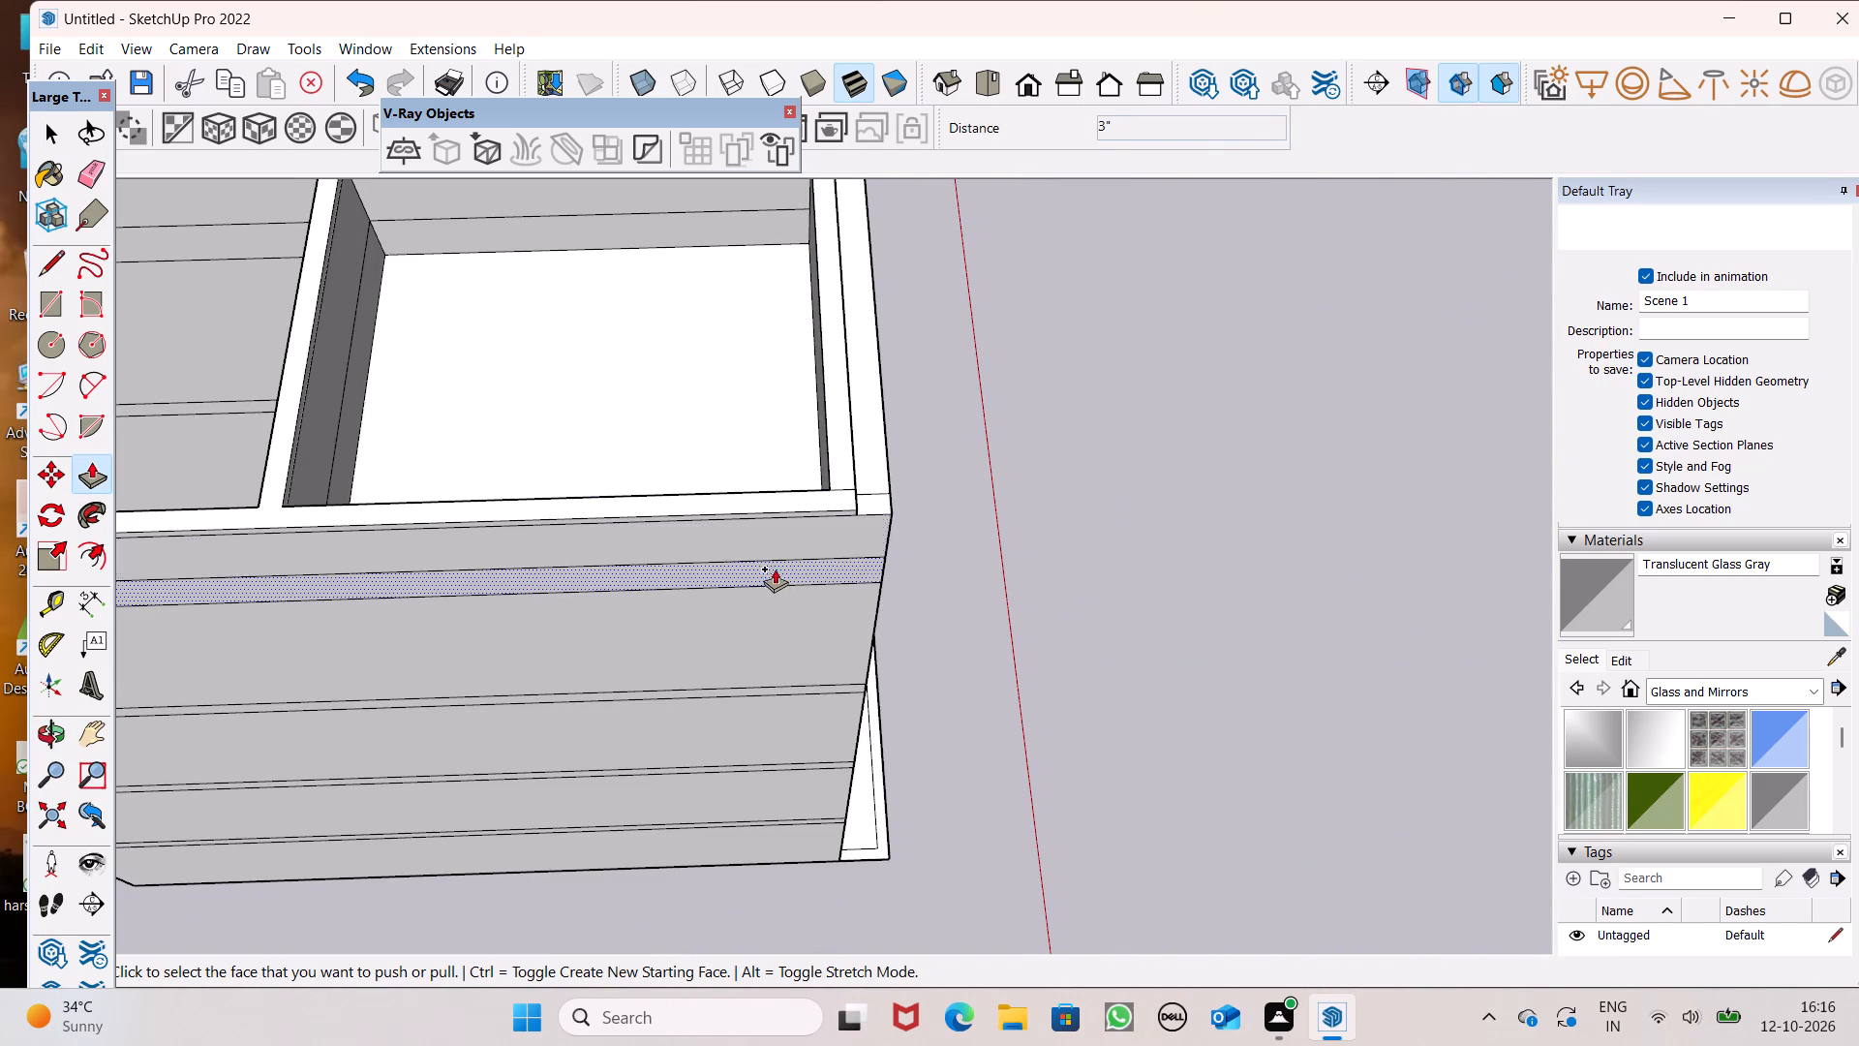
scroll(858, 513, up, 1)
middle_drag(858, 513, 363, 400)
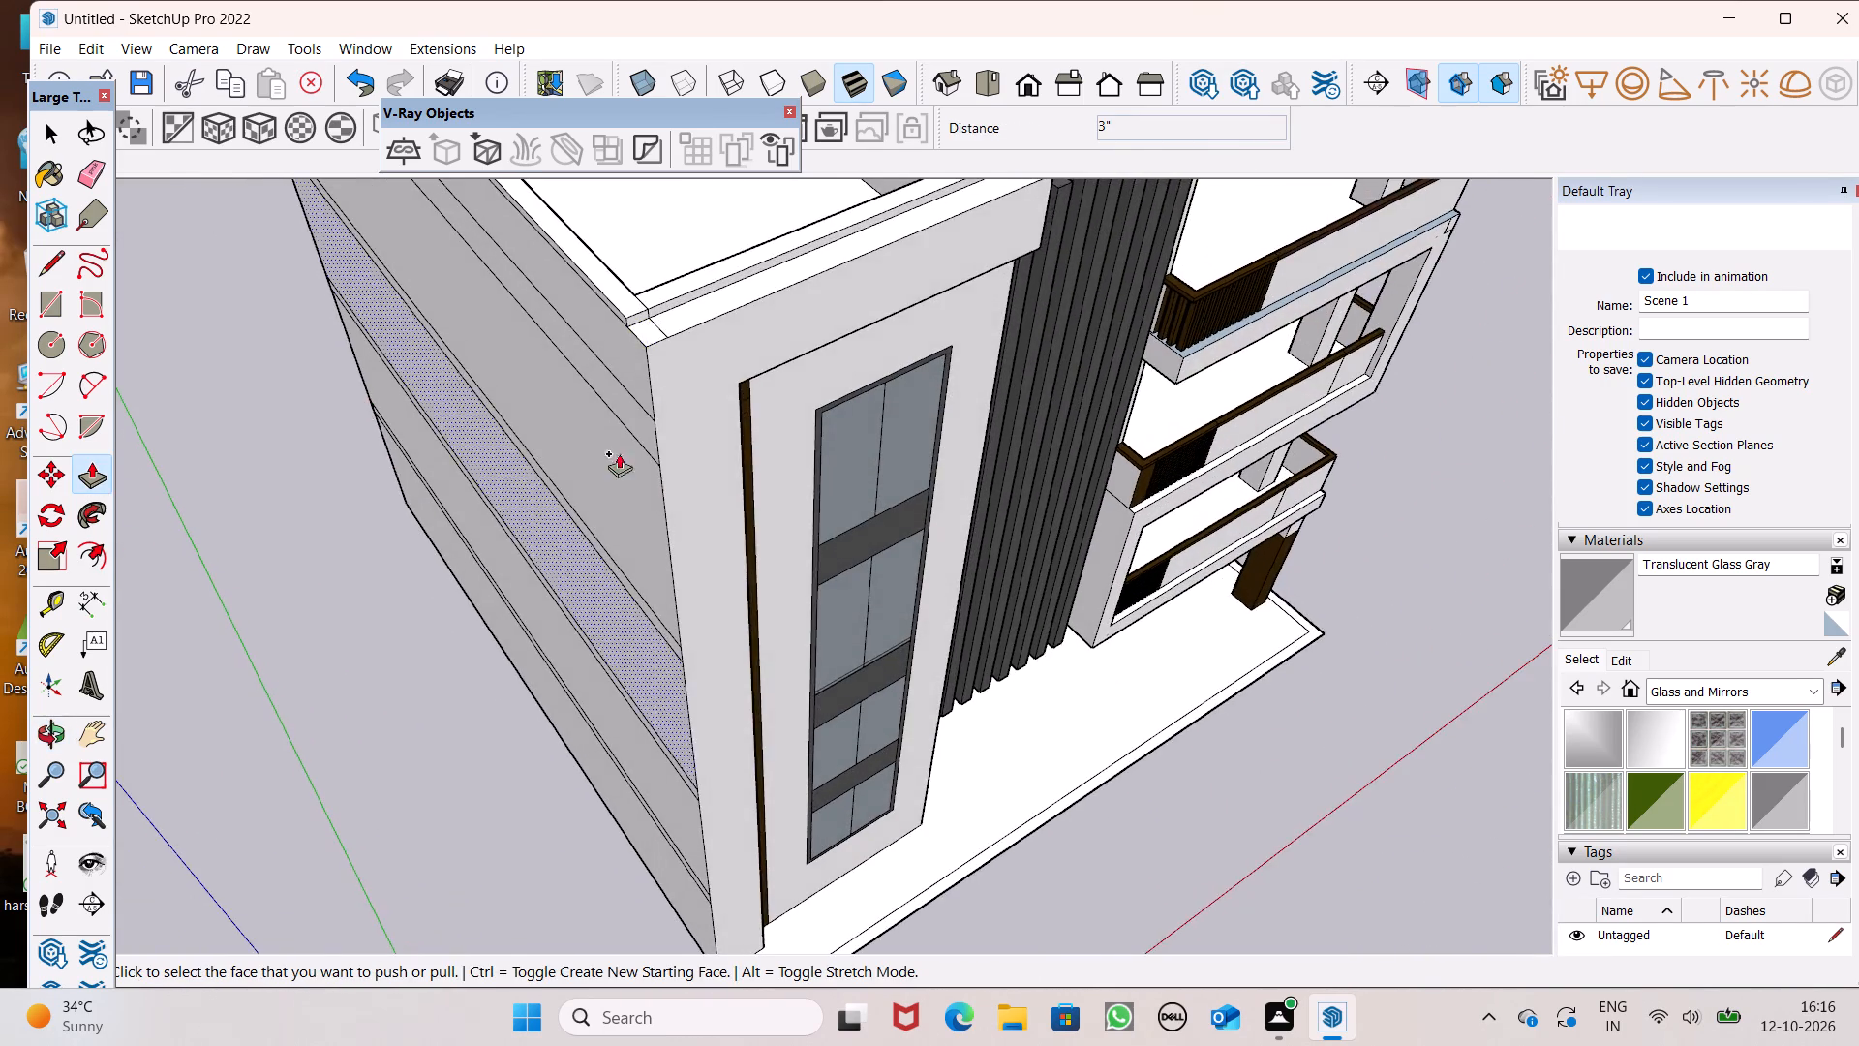
scroll(693, 465, down, 4)
middle_drag(699, 442, 647, 312)
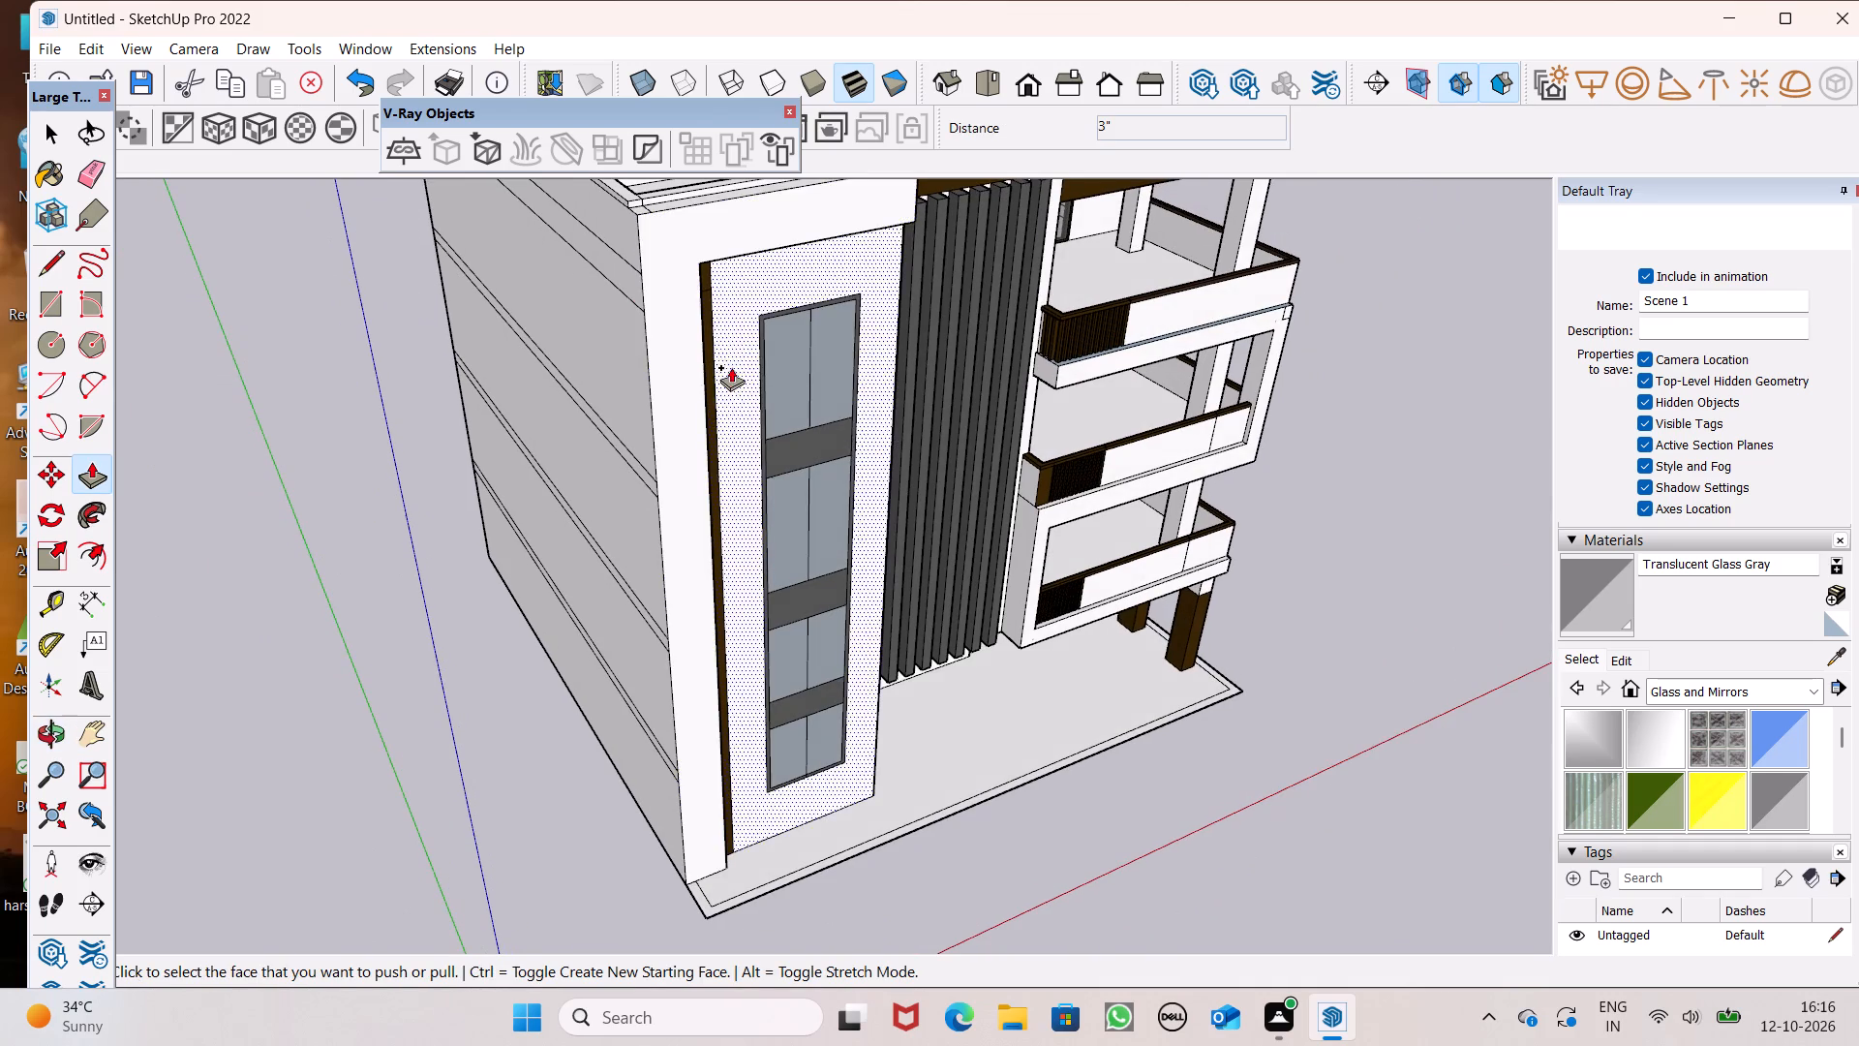
scroll(740, 376, down, 3)
Draw a rectangle about 5' 9 1/4" by 4' 11 5/8" on the top floor slab inside the front corner room.
middle_drag(830, 400, 528, 689)
scroll(653, 422, up, 4)
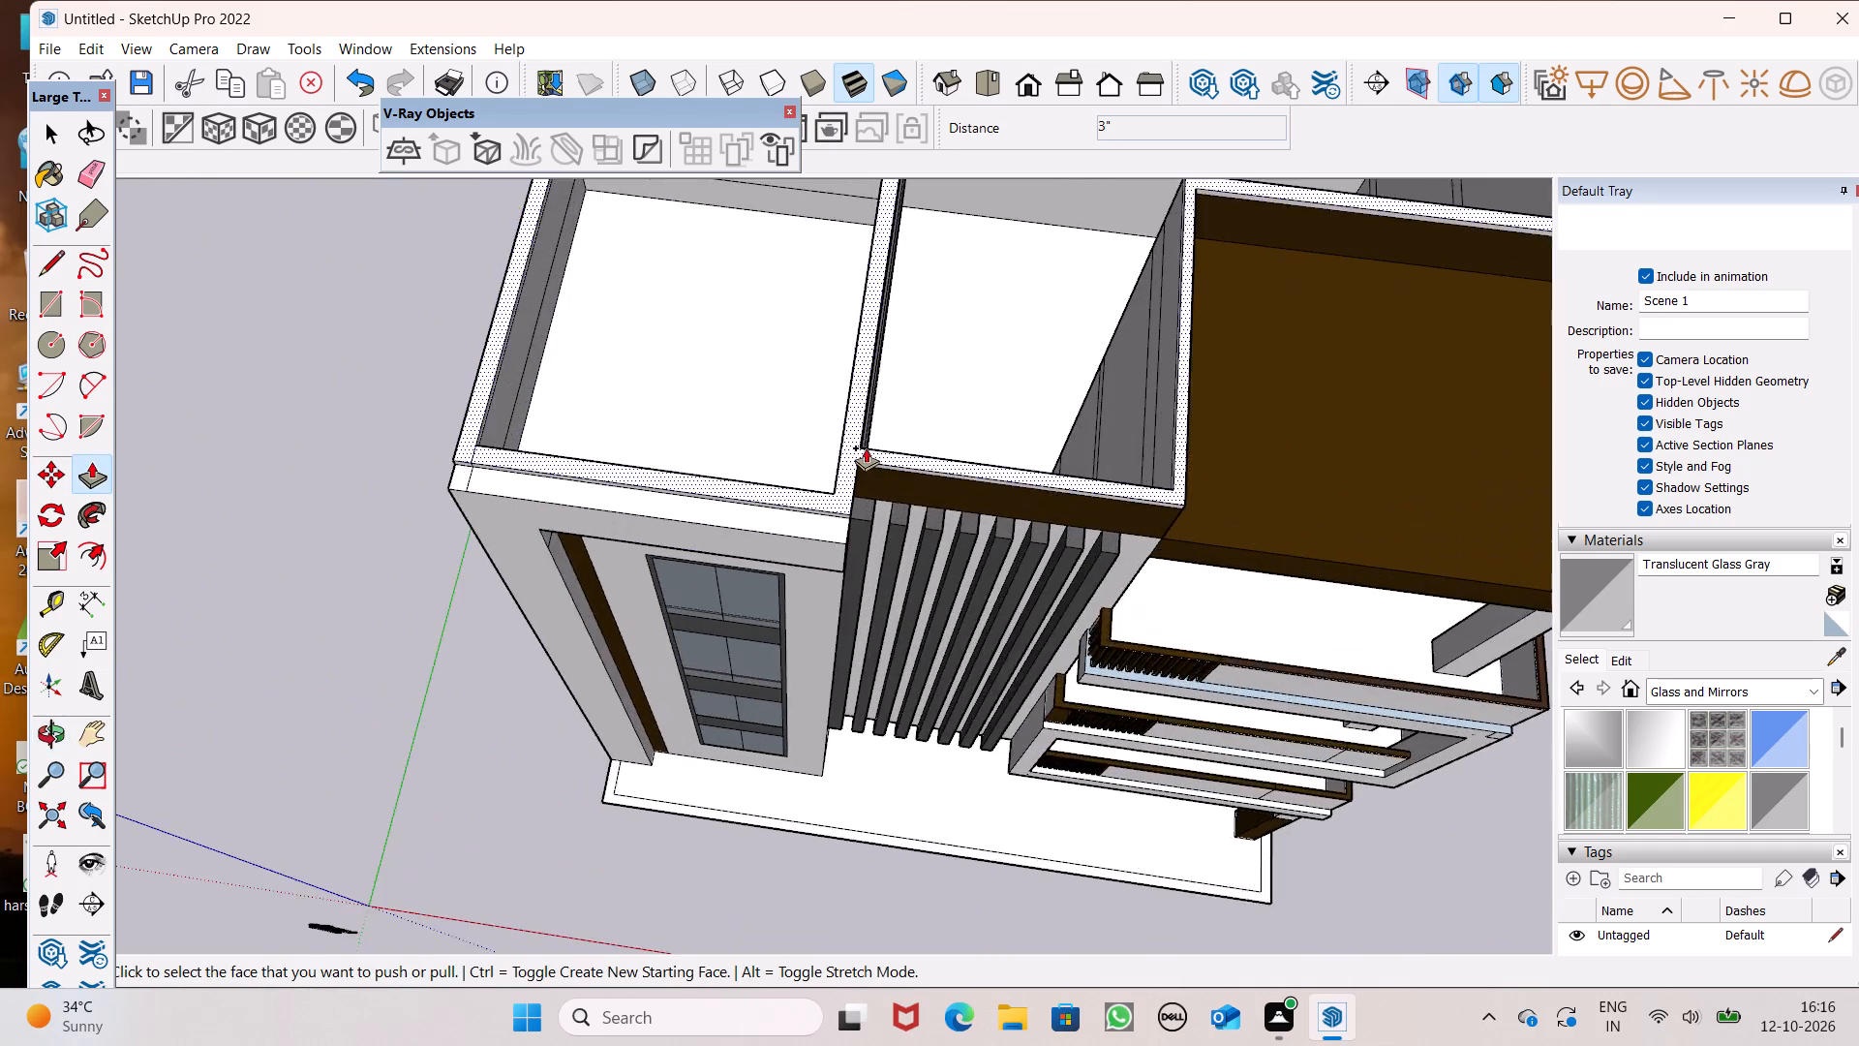
middle_drag(864, 453, 927, 634)
scroll(846, 611, up, 2)
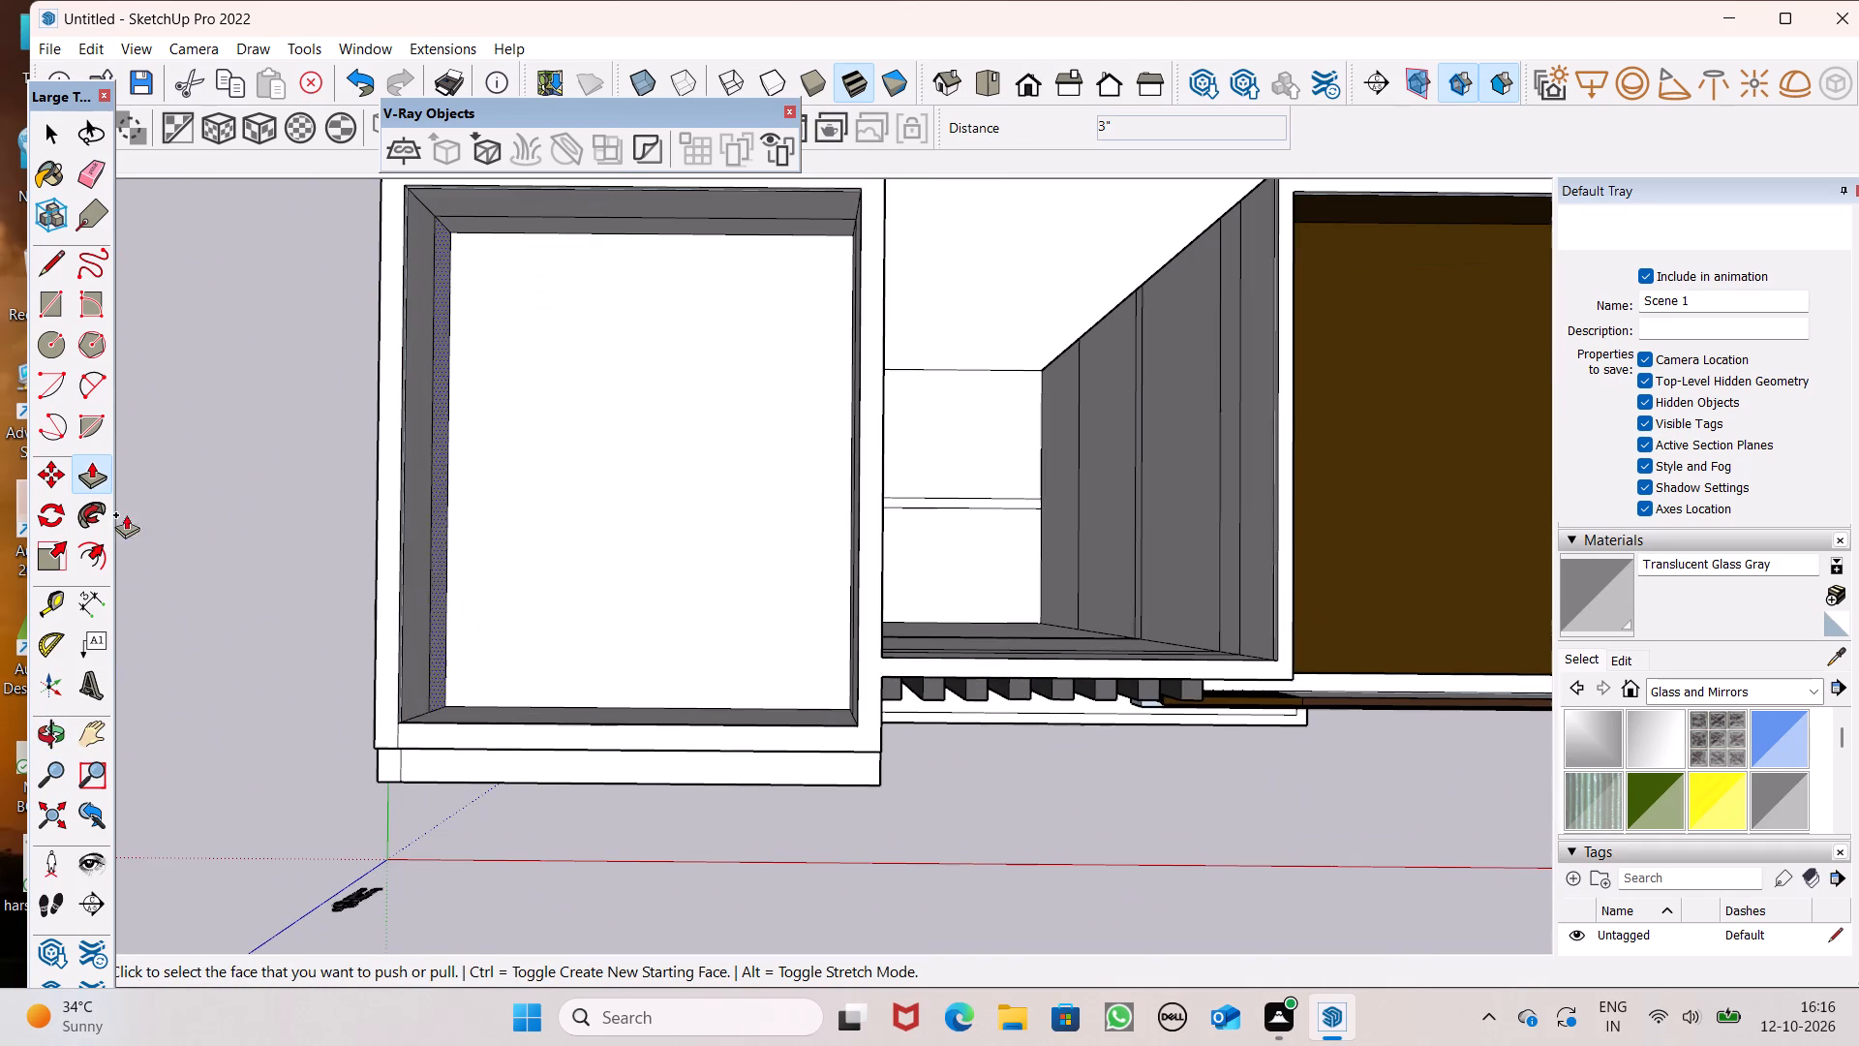
click(41, 314)
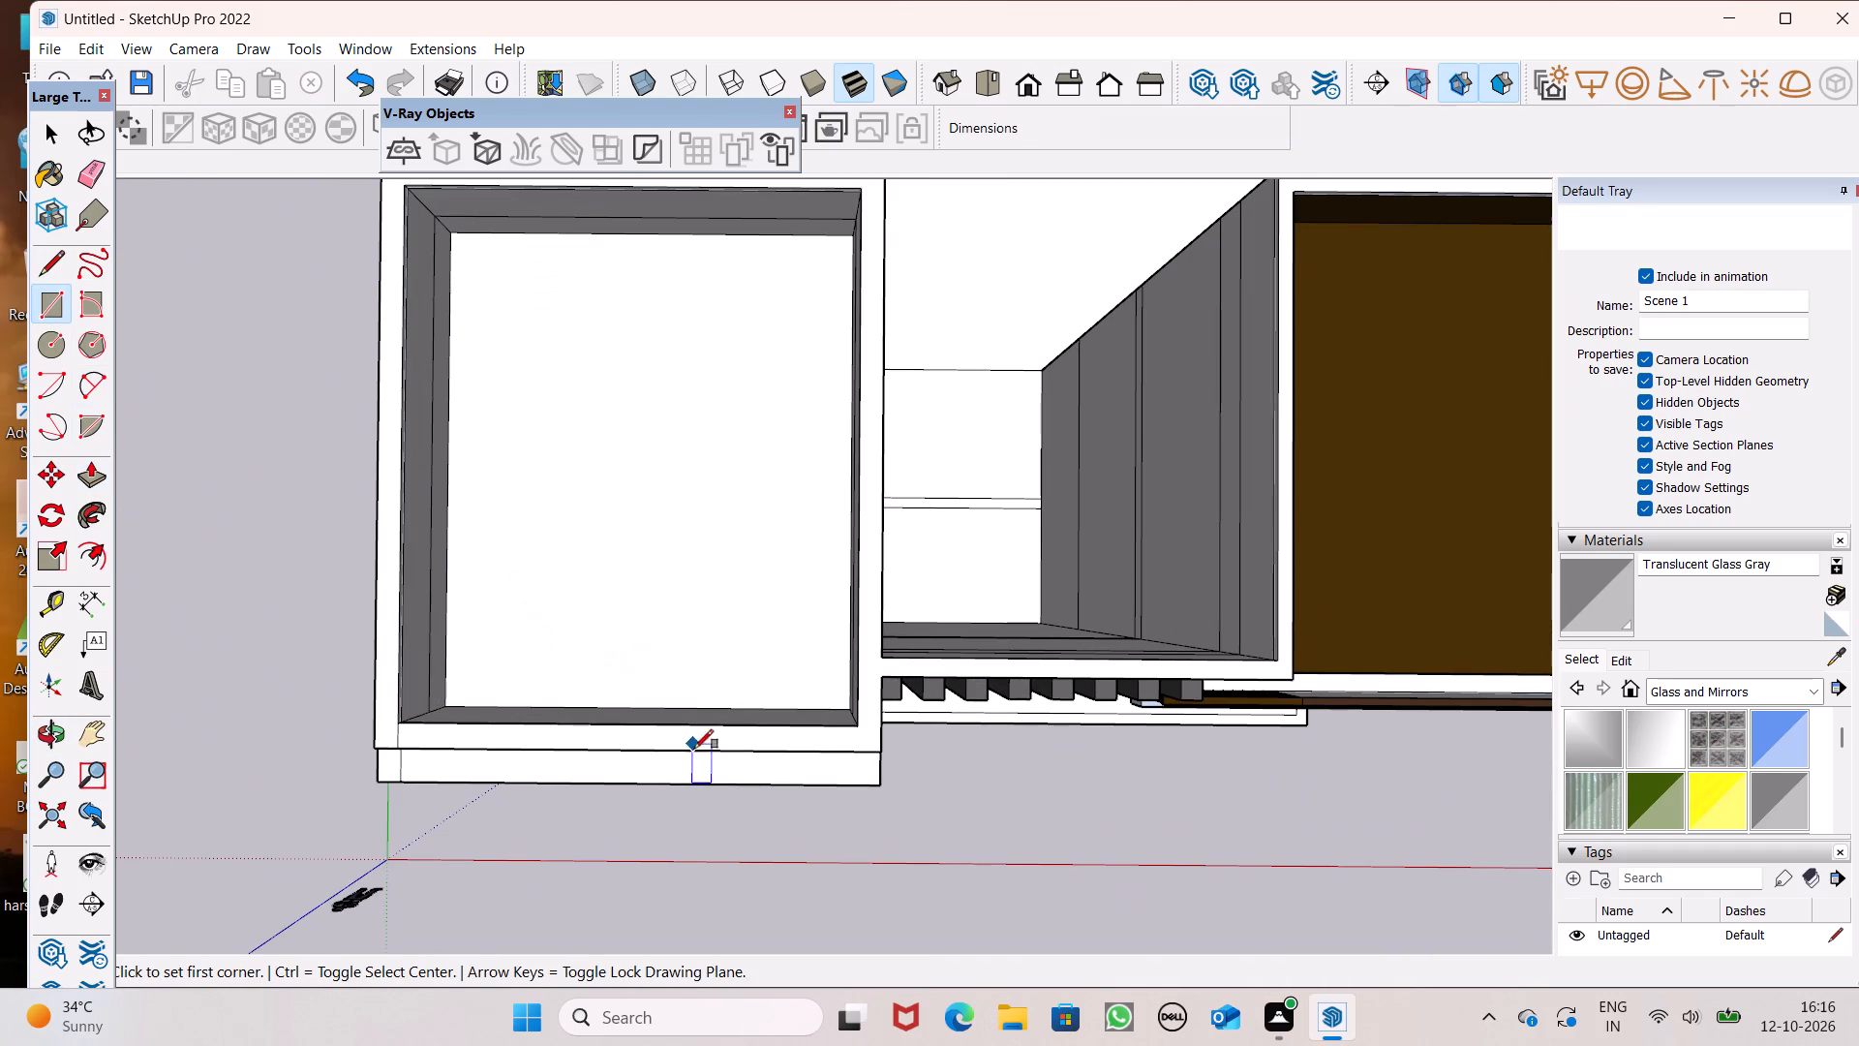
scroll(692, 768, up, 3)
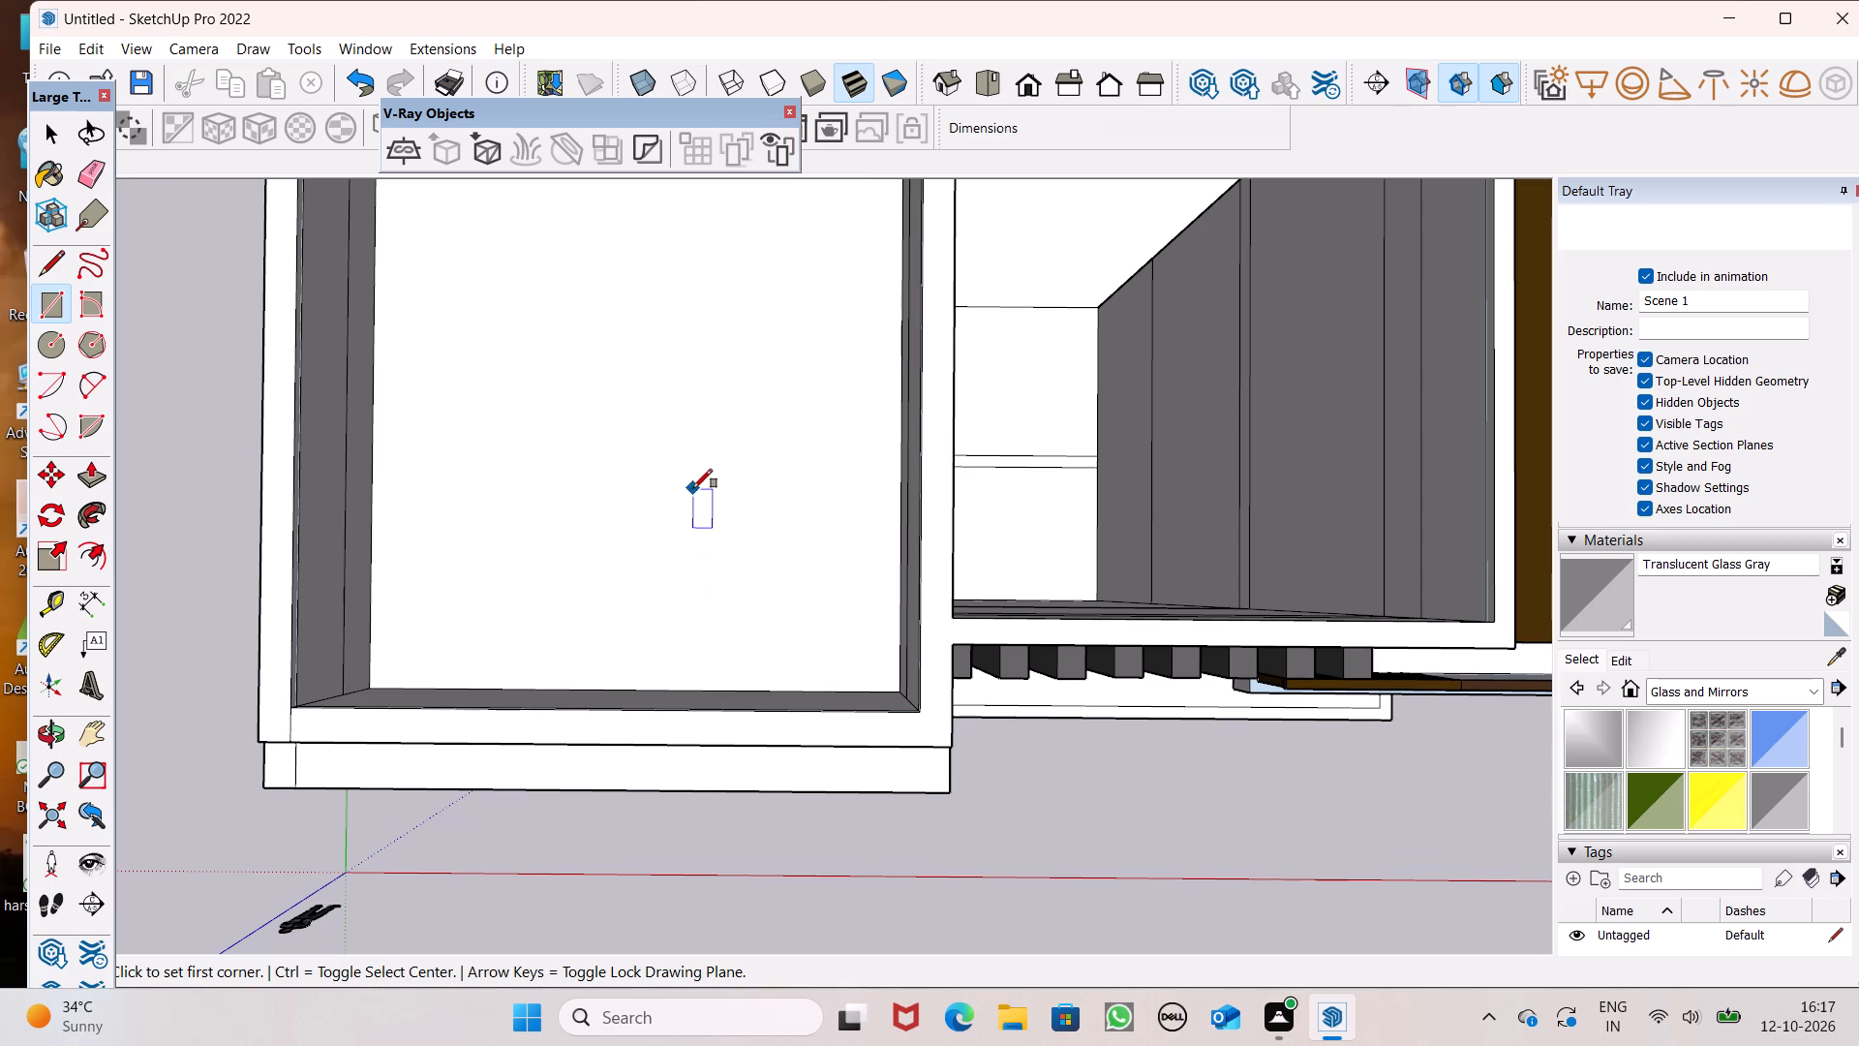
click(679, 495)
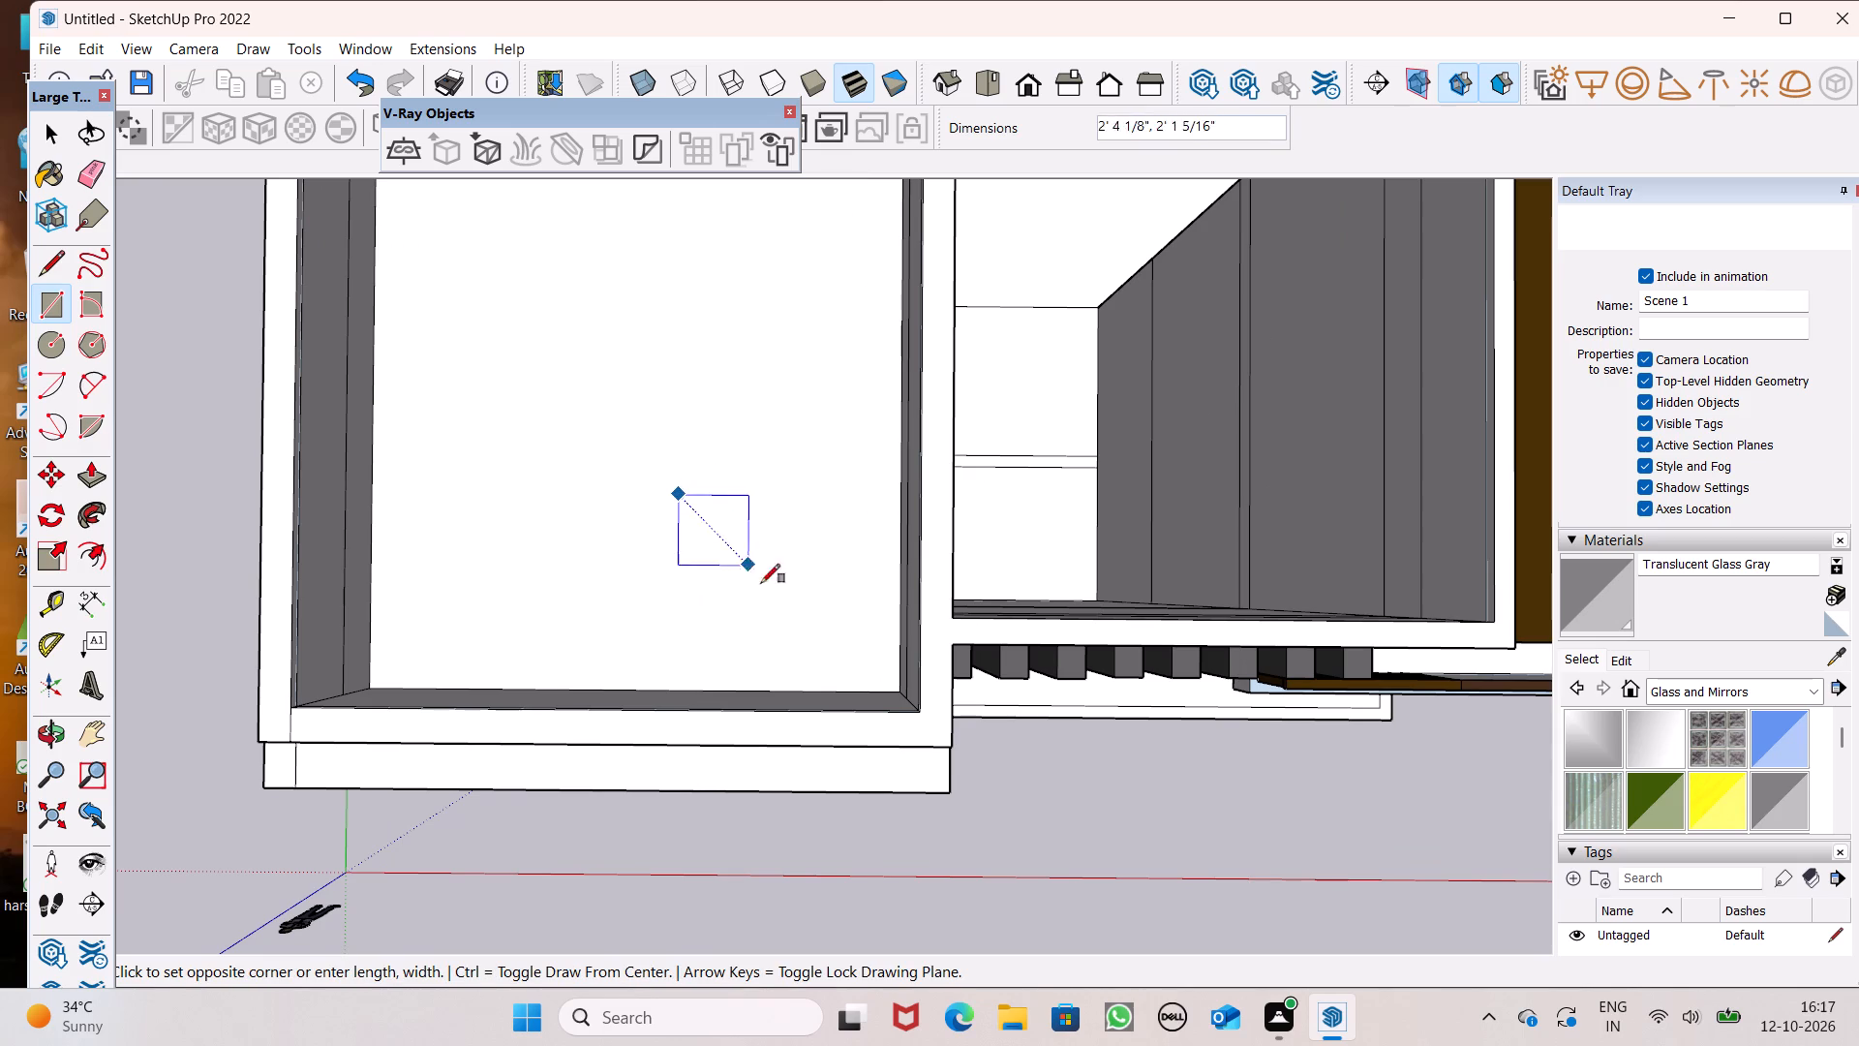
click(886, 676)
key(space)
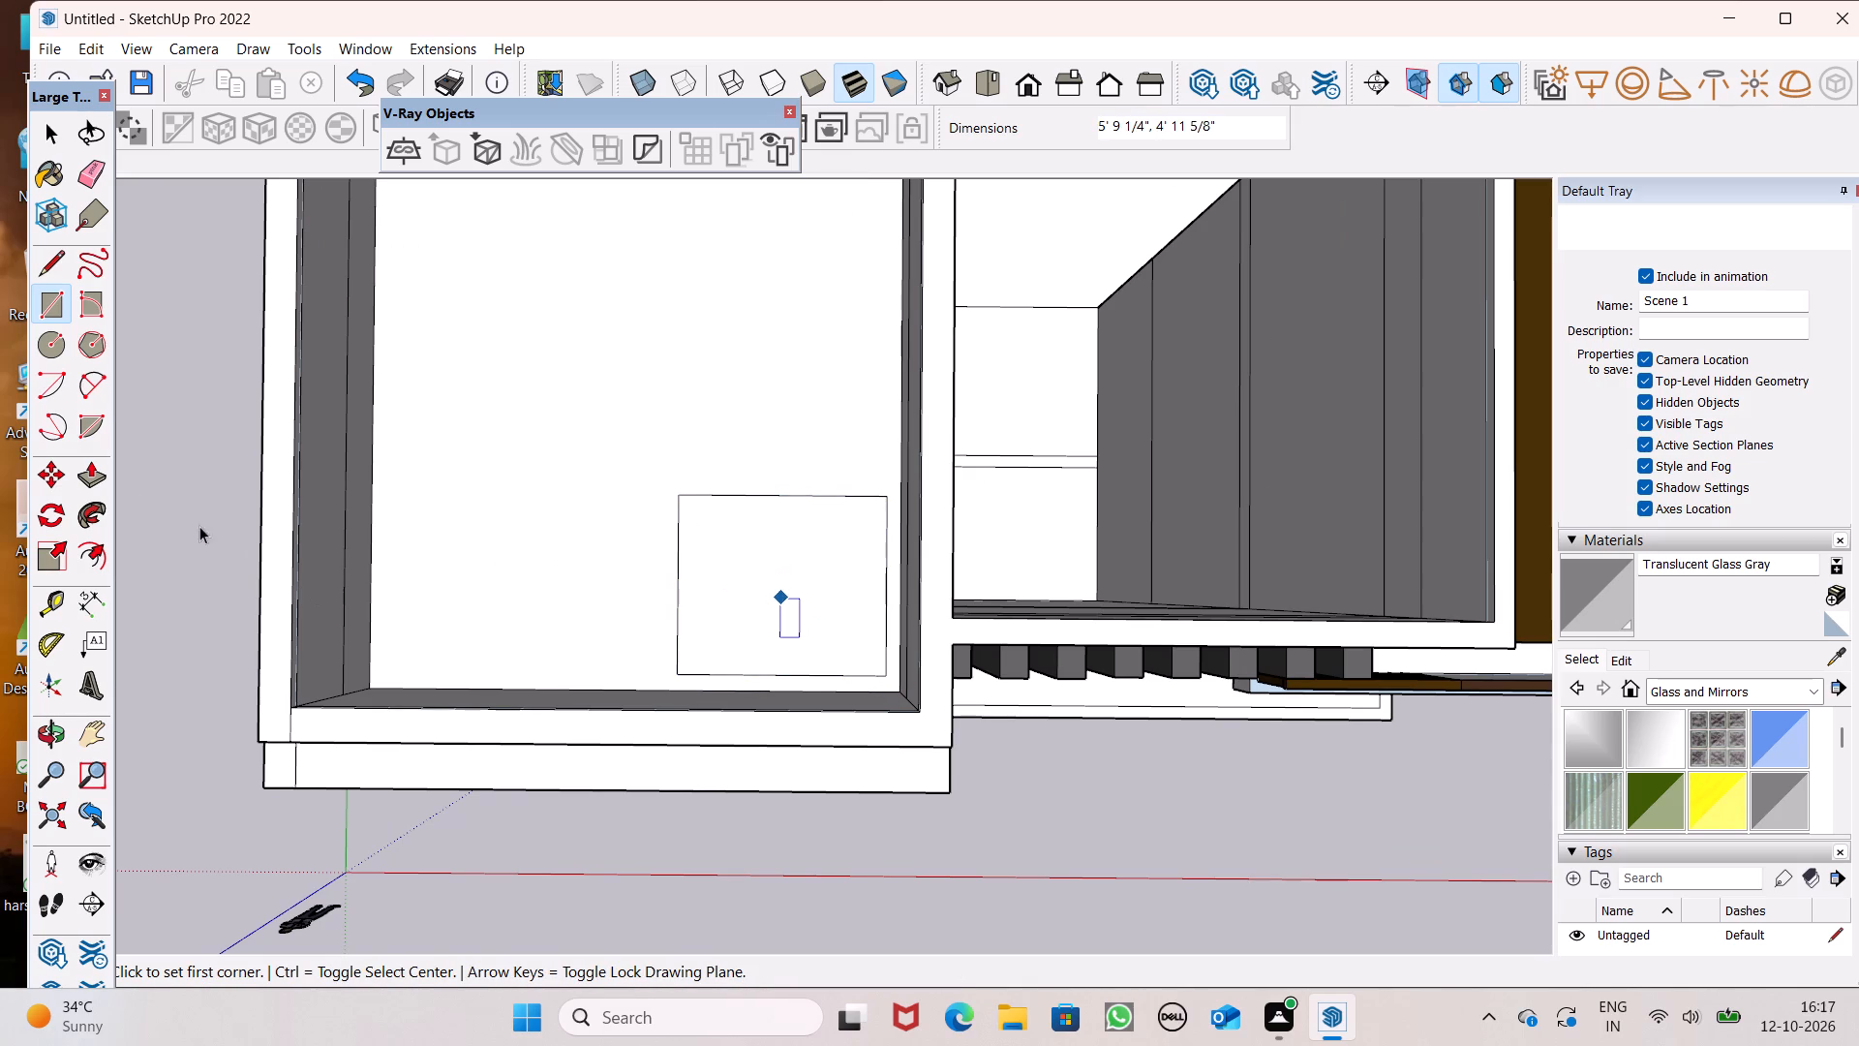
Push/Pull the rectangle up about 15' 3 1/8" and lower its top by about 7' 13/16" to form a rooftop block.
click(100, 473)
drag(824, 656, 760, 623)
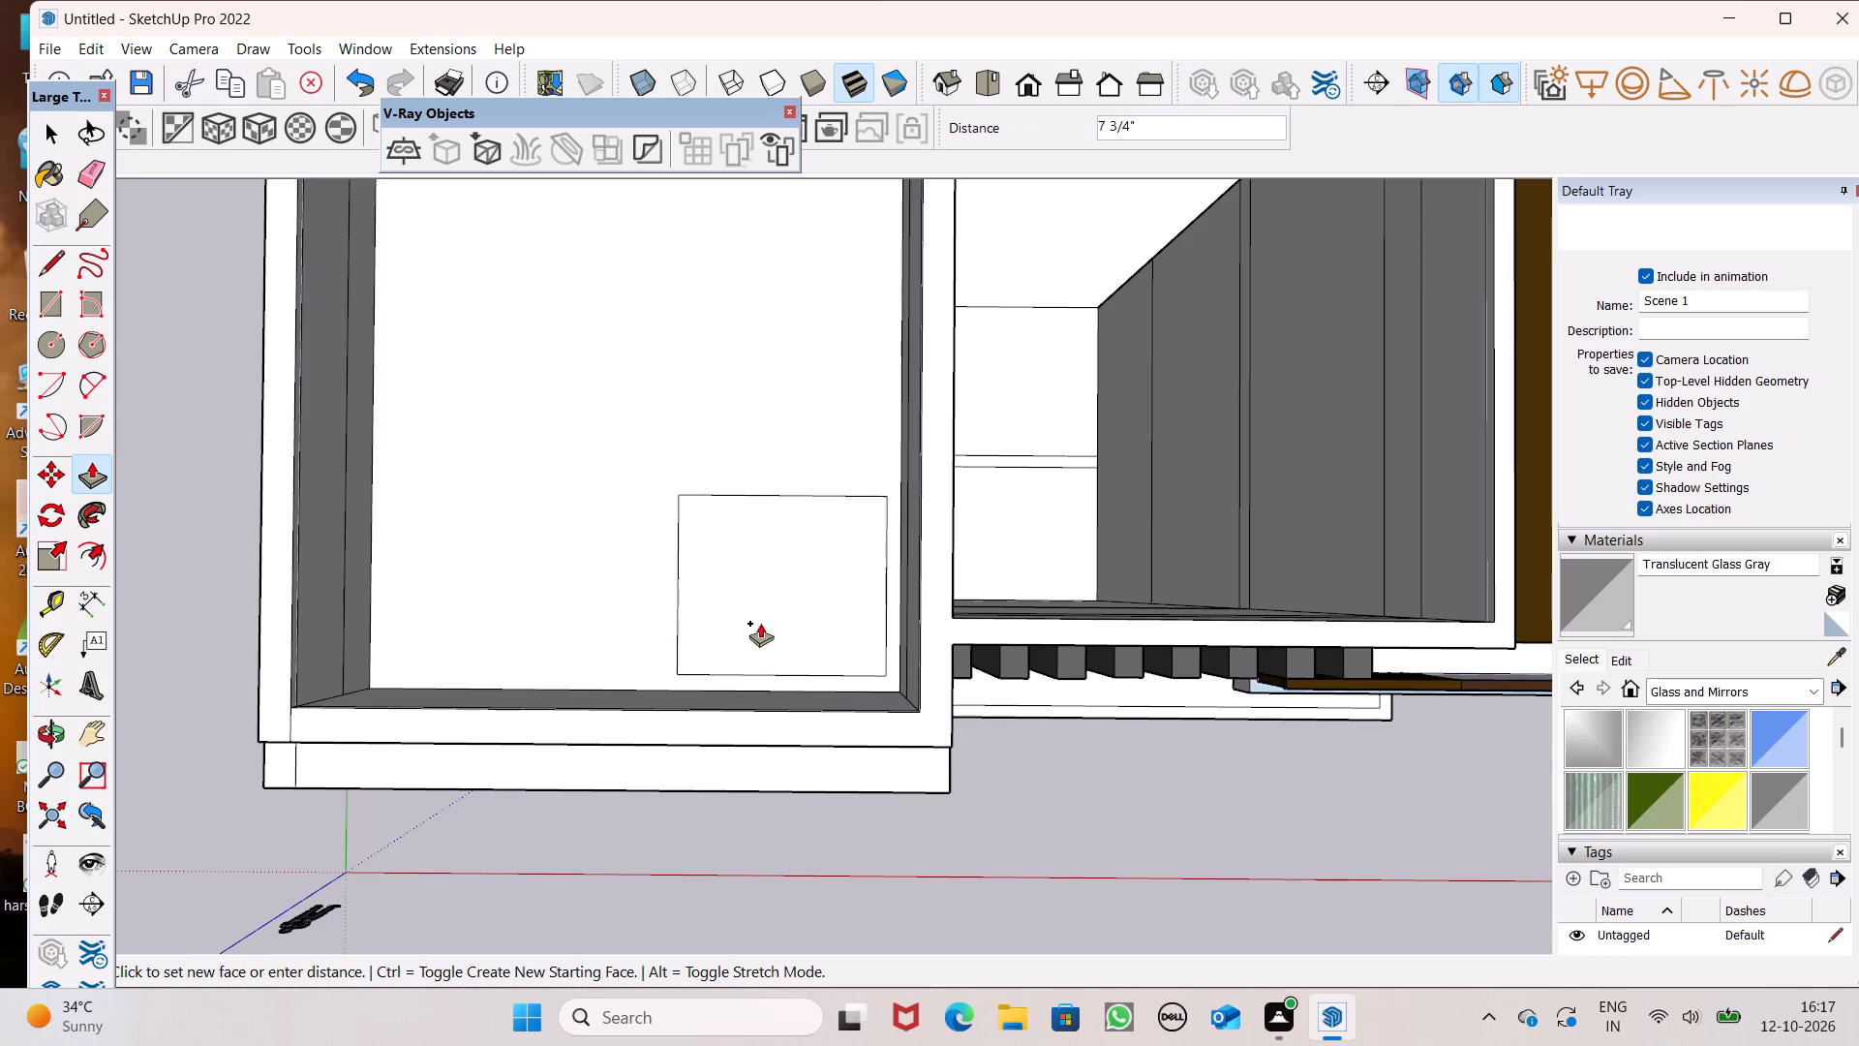
drag(760, 623, 750, 643)
scroll(742, 602, down, 5)
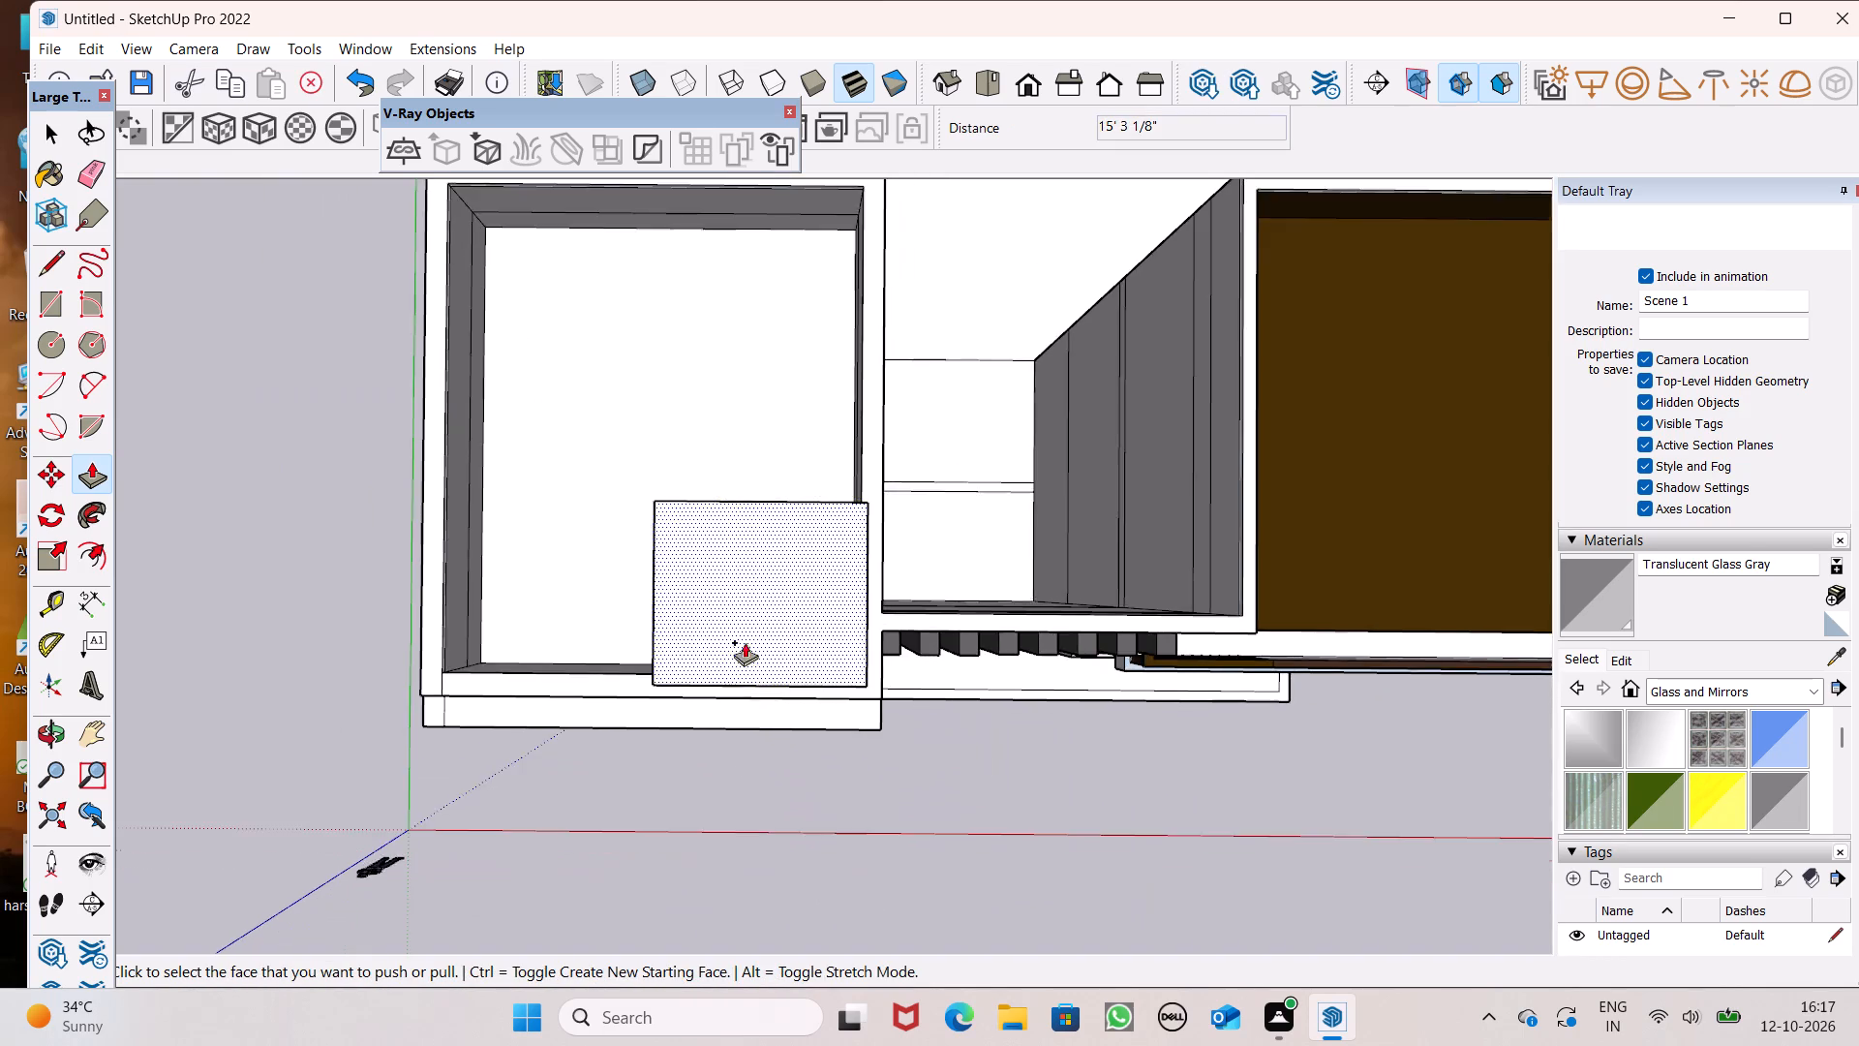
scroll(745, 642, down, 1)
middle_drag(744, 661, 753, 394)
drag(740, 249, 754, 344)
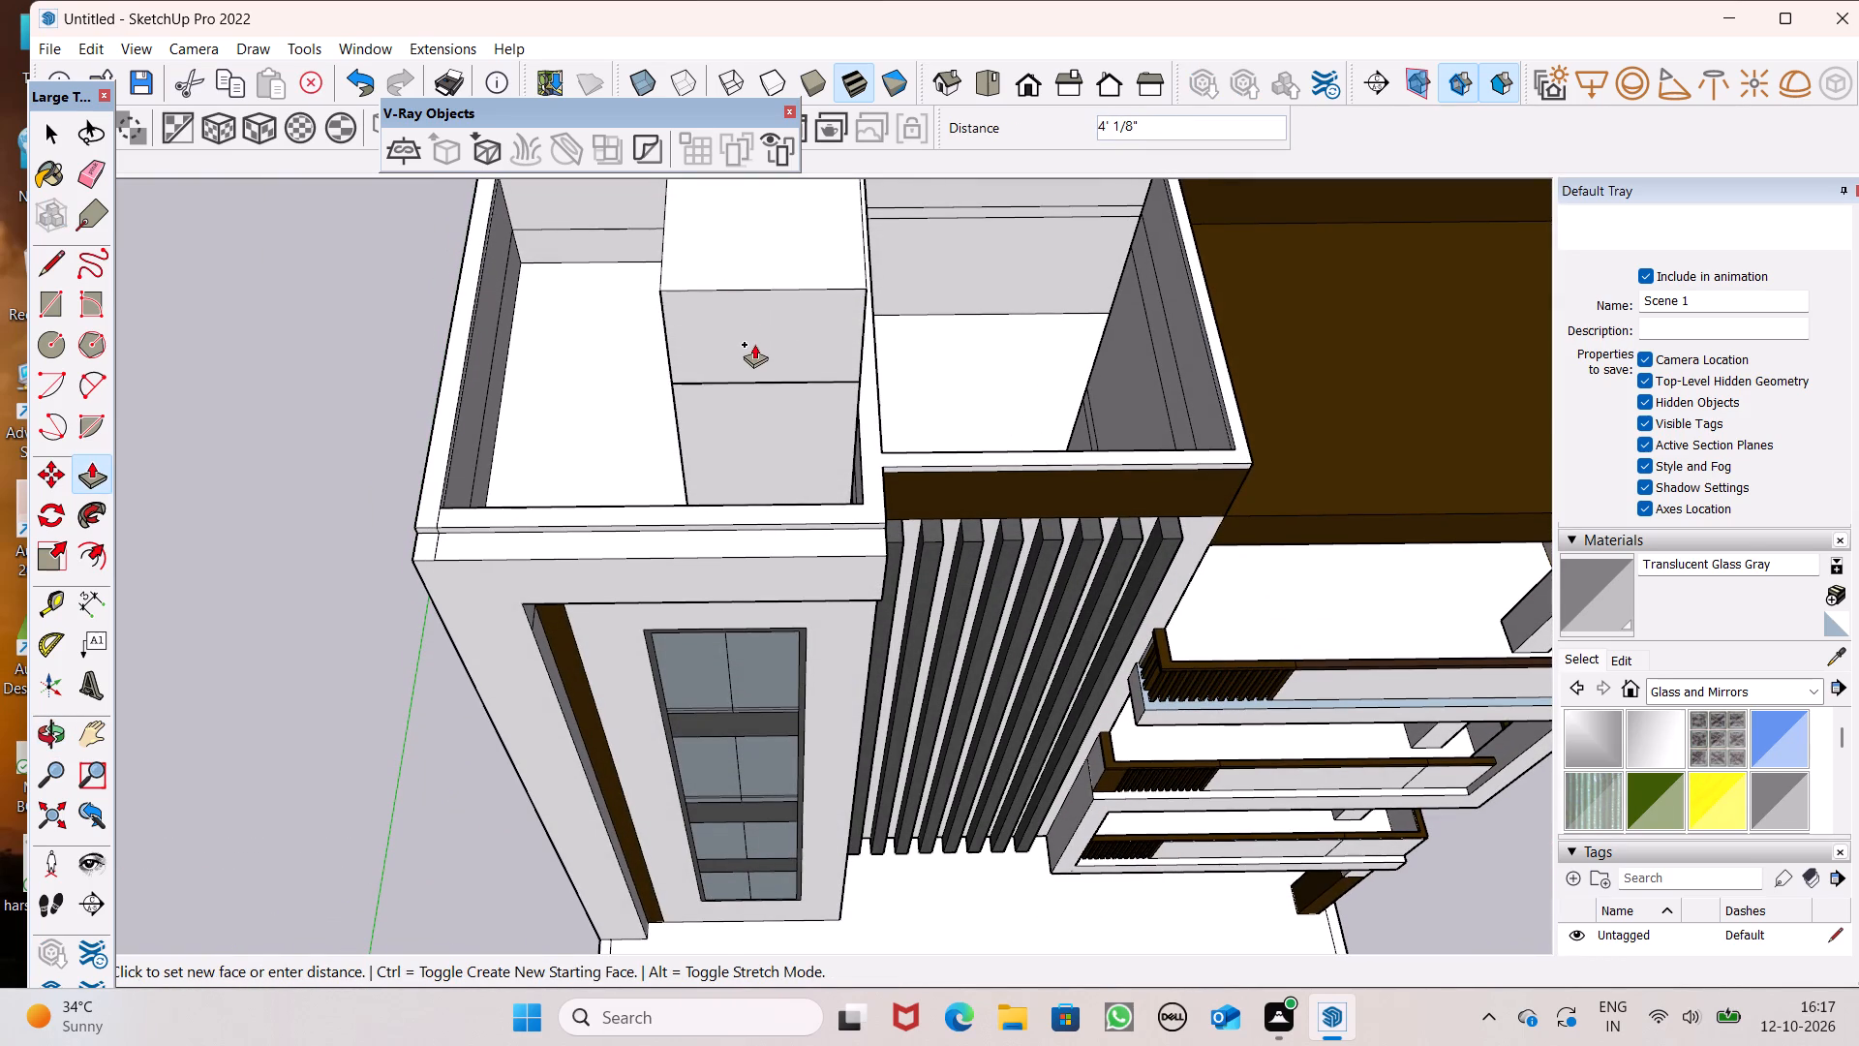
drag(754, 344, 761, 406)
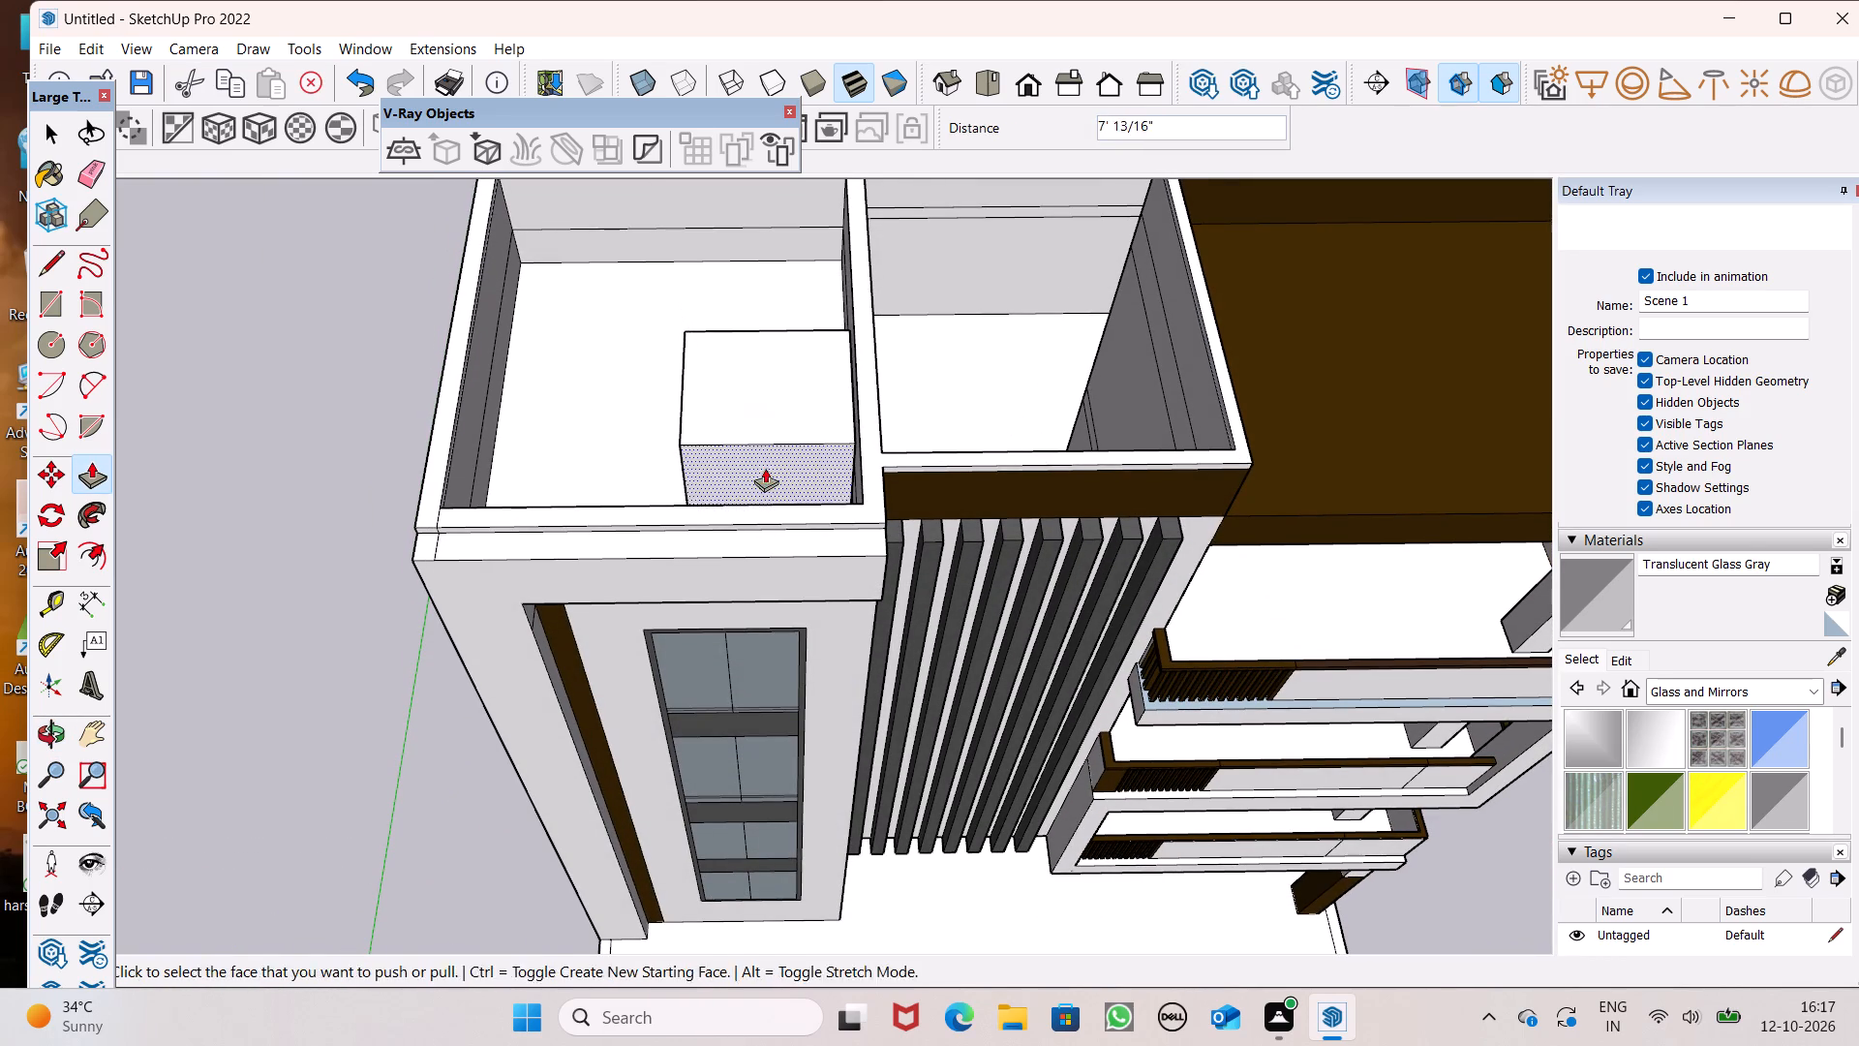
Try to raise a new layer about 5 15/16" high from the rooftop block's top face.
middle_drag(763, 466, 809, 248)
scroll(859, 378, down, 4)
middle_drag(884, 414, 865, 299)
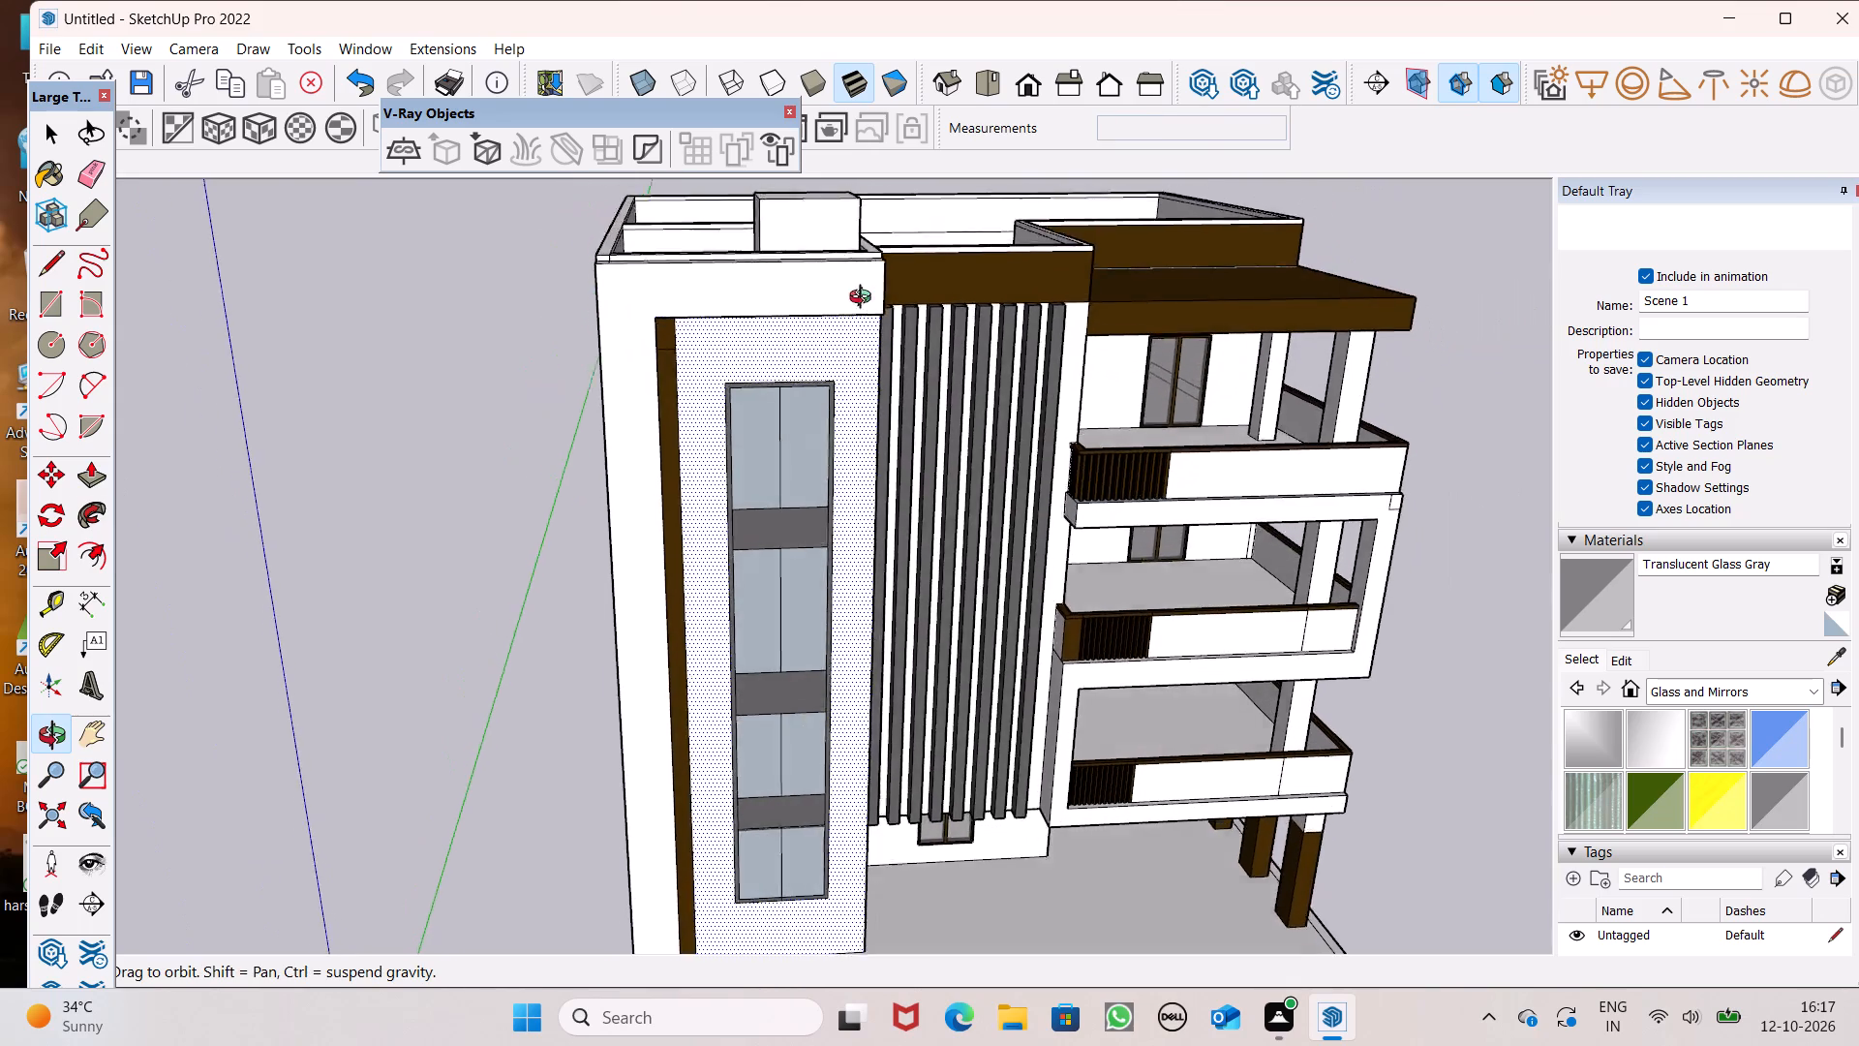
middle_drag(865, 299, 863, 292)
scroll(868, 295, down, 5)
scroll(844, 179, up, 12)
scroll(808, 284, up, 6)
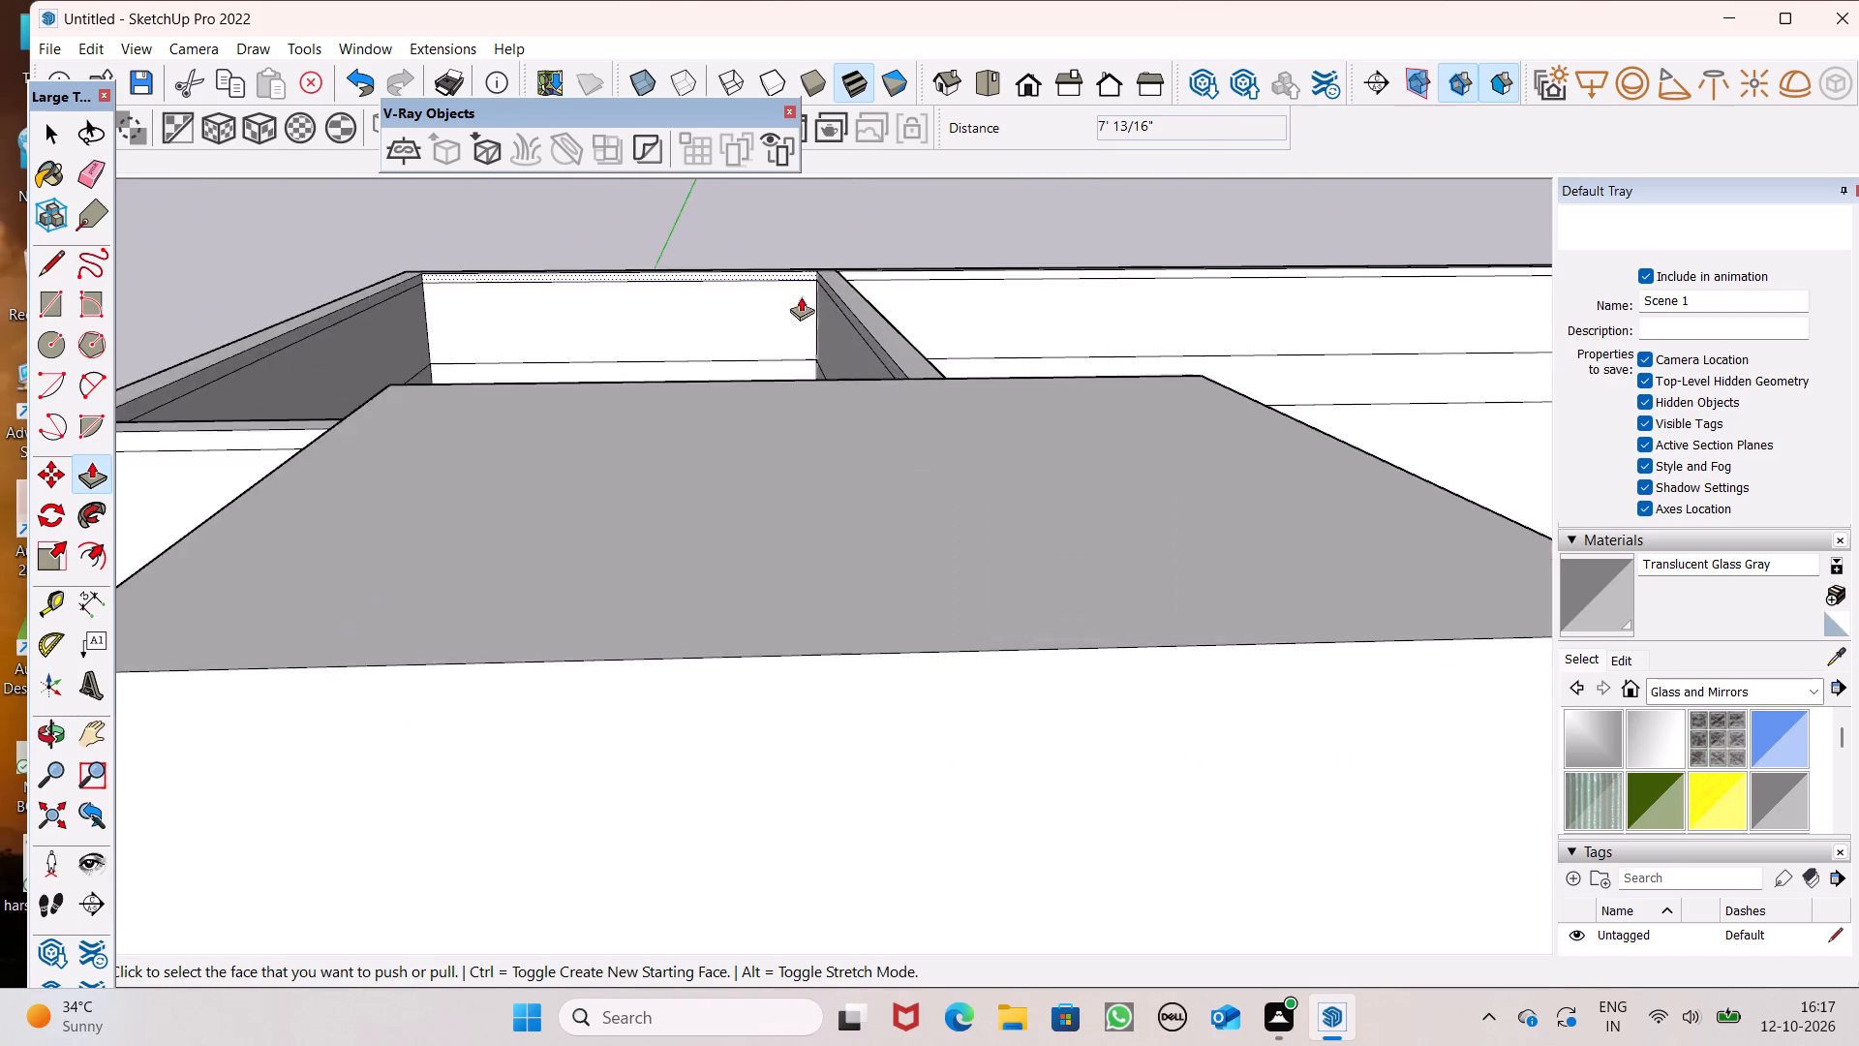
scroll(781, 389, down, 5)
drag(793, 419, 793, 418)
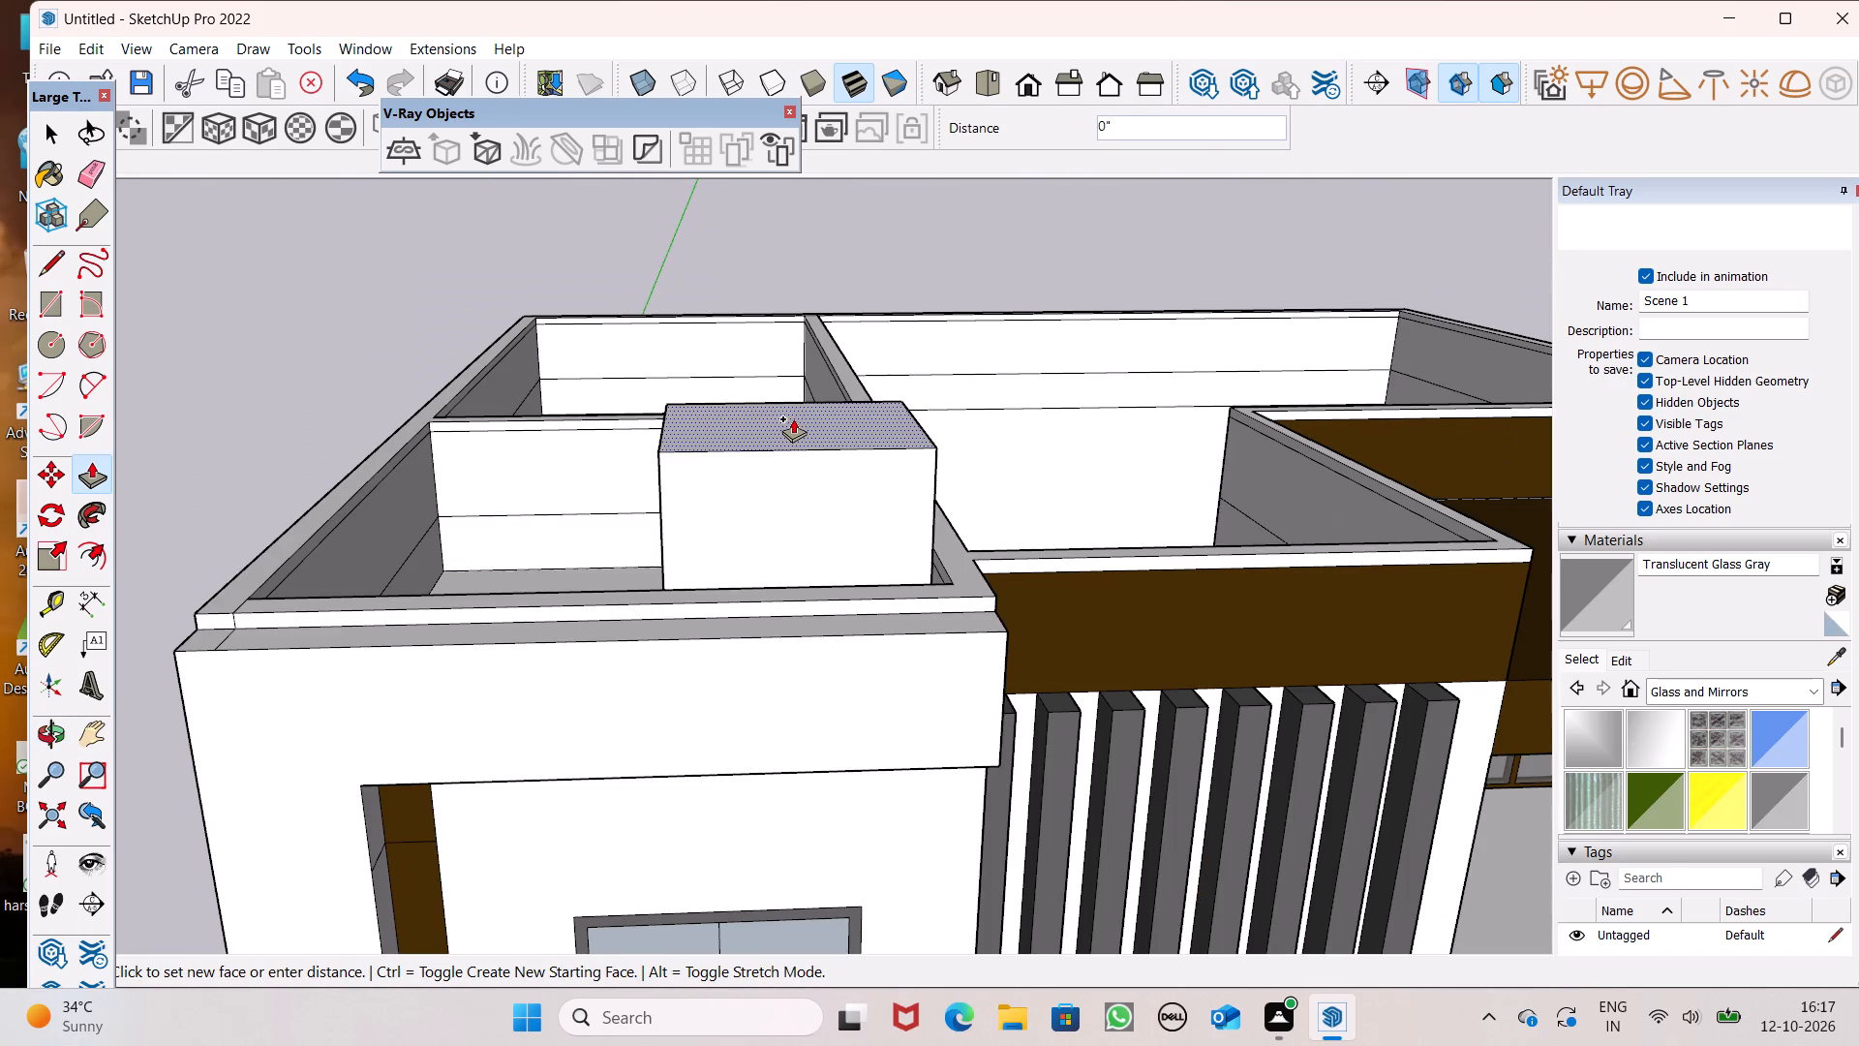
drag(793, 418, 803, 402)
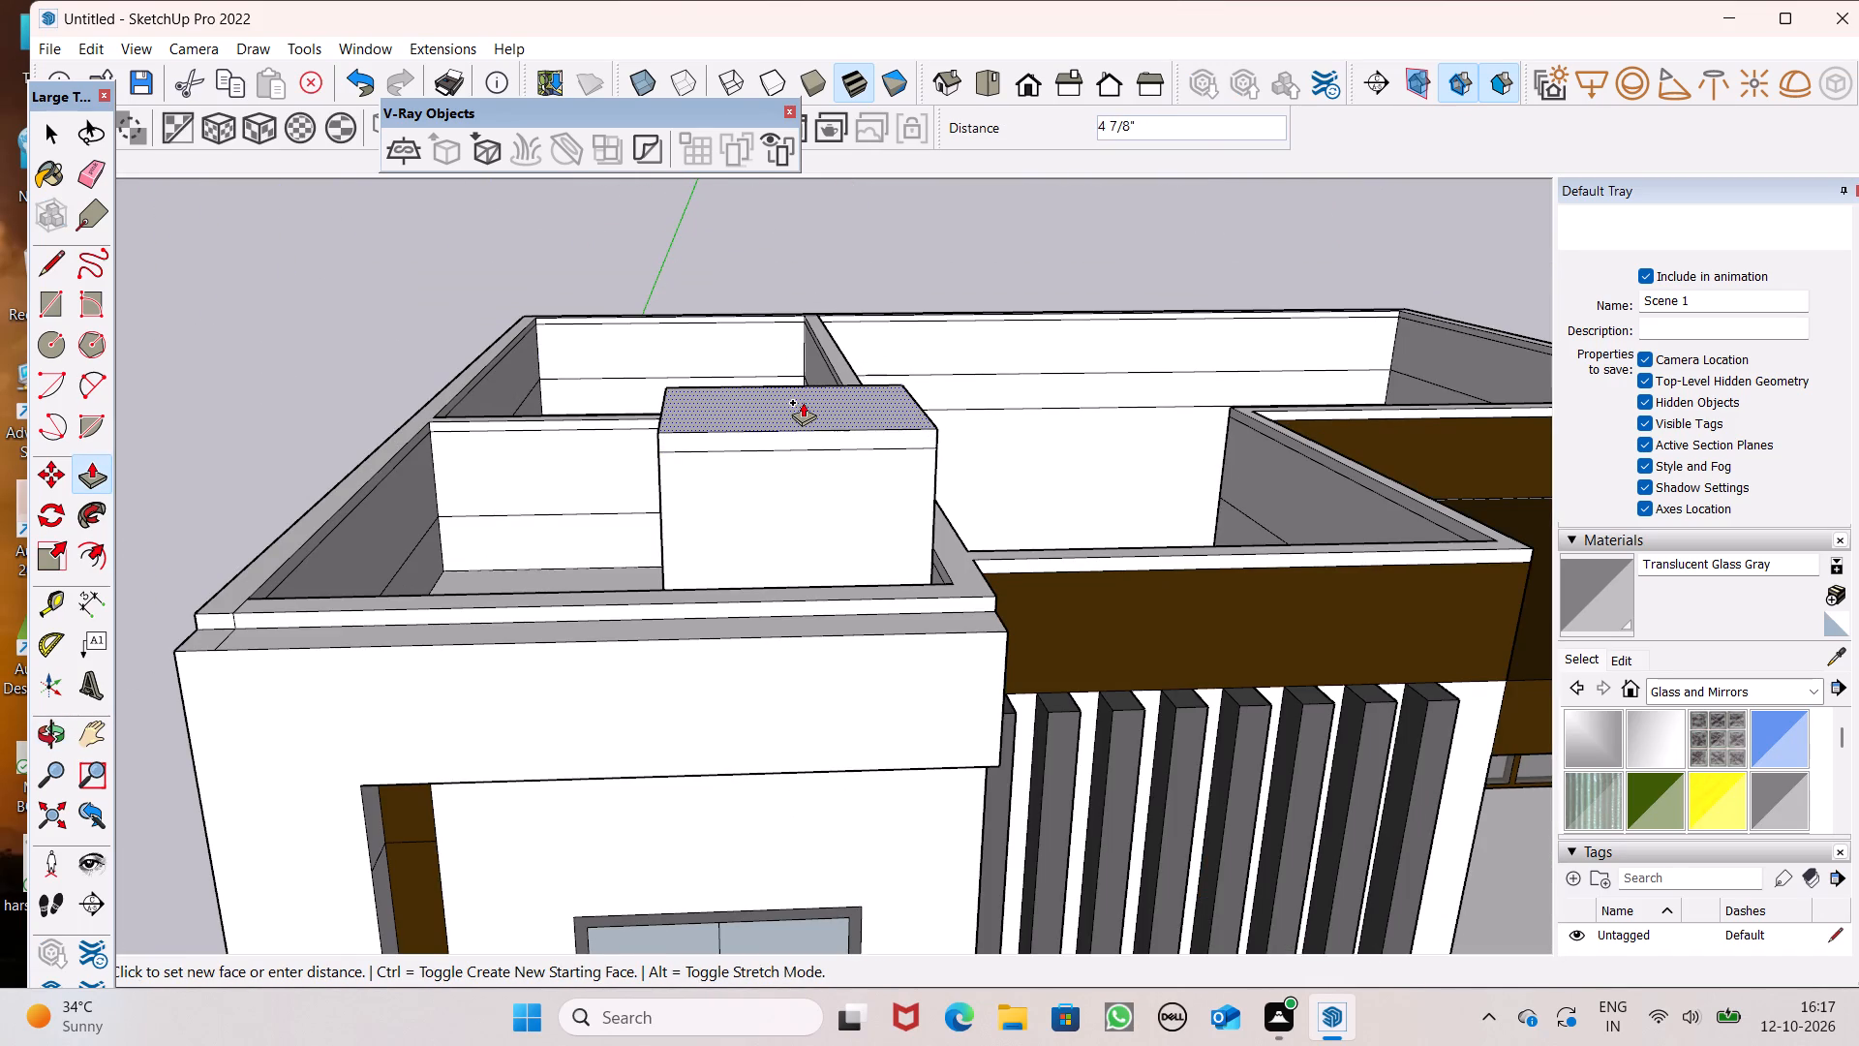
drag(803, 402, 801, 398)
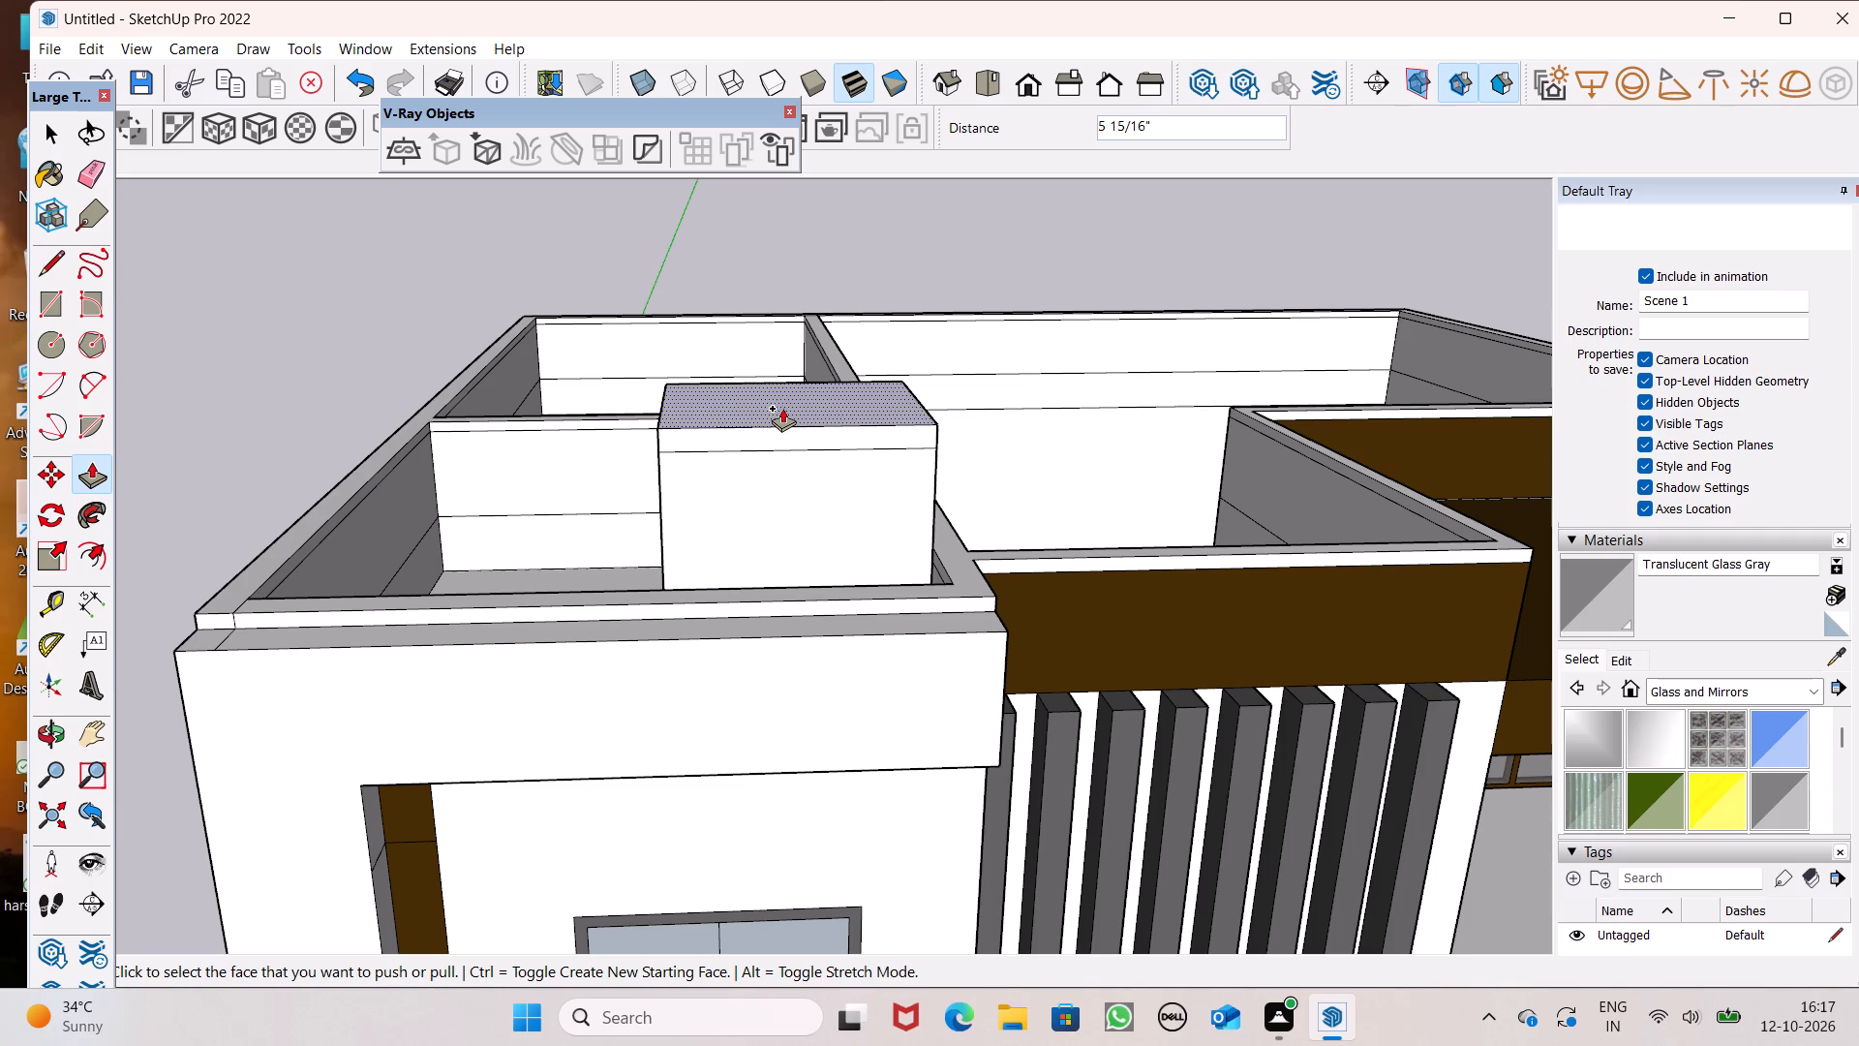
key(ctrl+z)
Push/Pull the rooftop block's top face up 3" as a new layer to form a cap slab.
drag(771, 421, 771, 402)
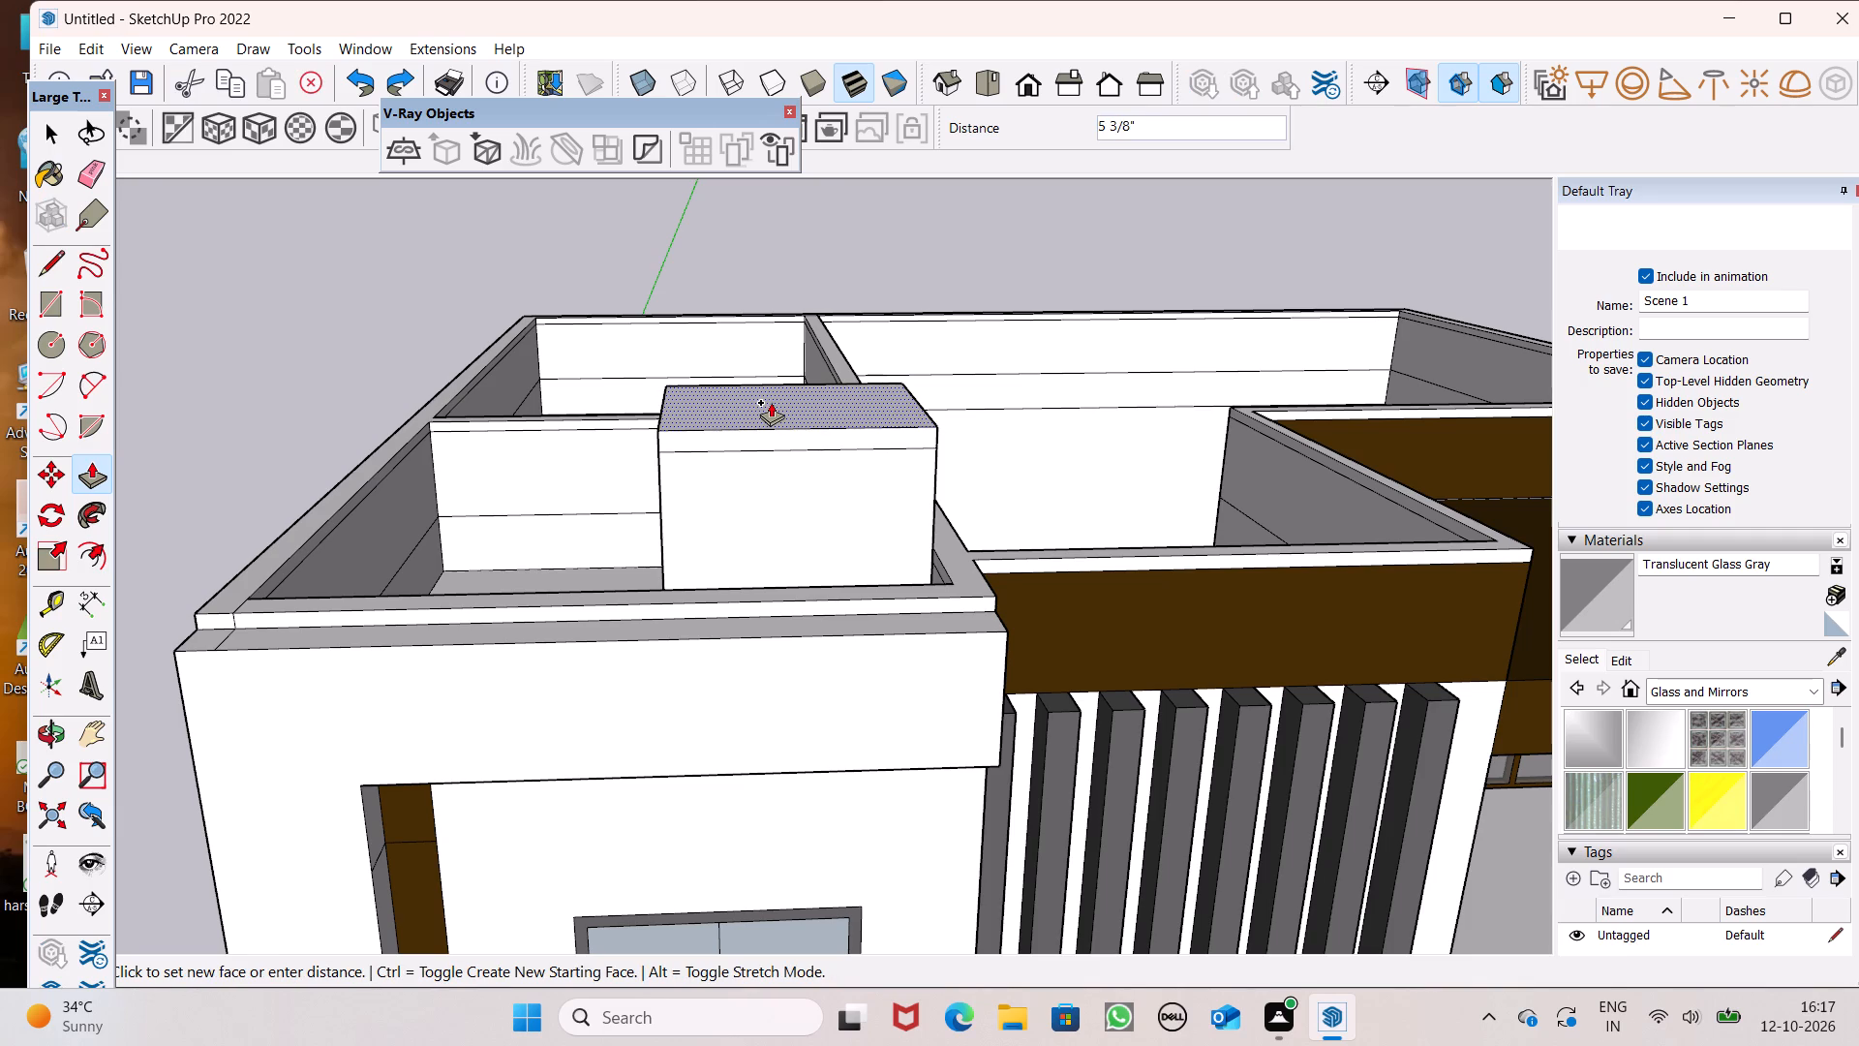
key(3)
drag(771, 402, 771, 401)
key(shift+quotedbl)
key(Return)
Push/Pull the front edge of the rooftop block's cap outward about 4" to form an overhang.
scroll(758, 422, up, 5)
drag(615, 455, 621, 460)
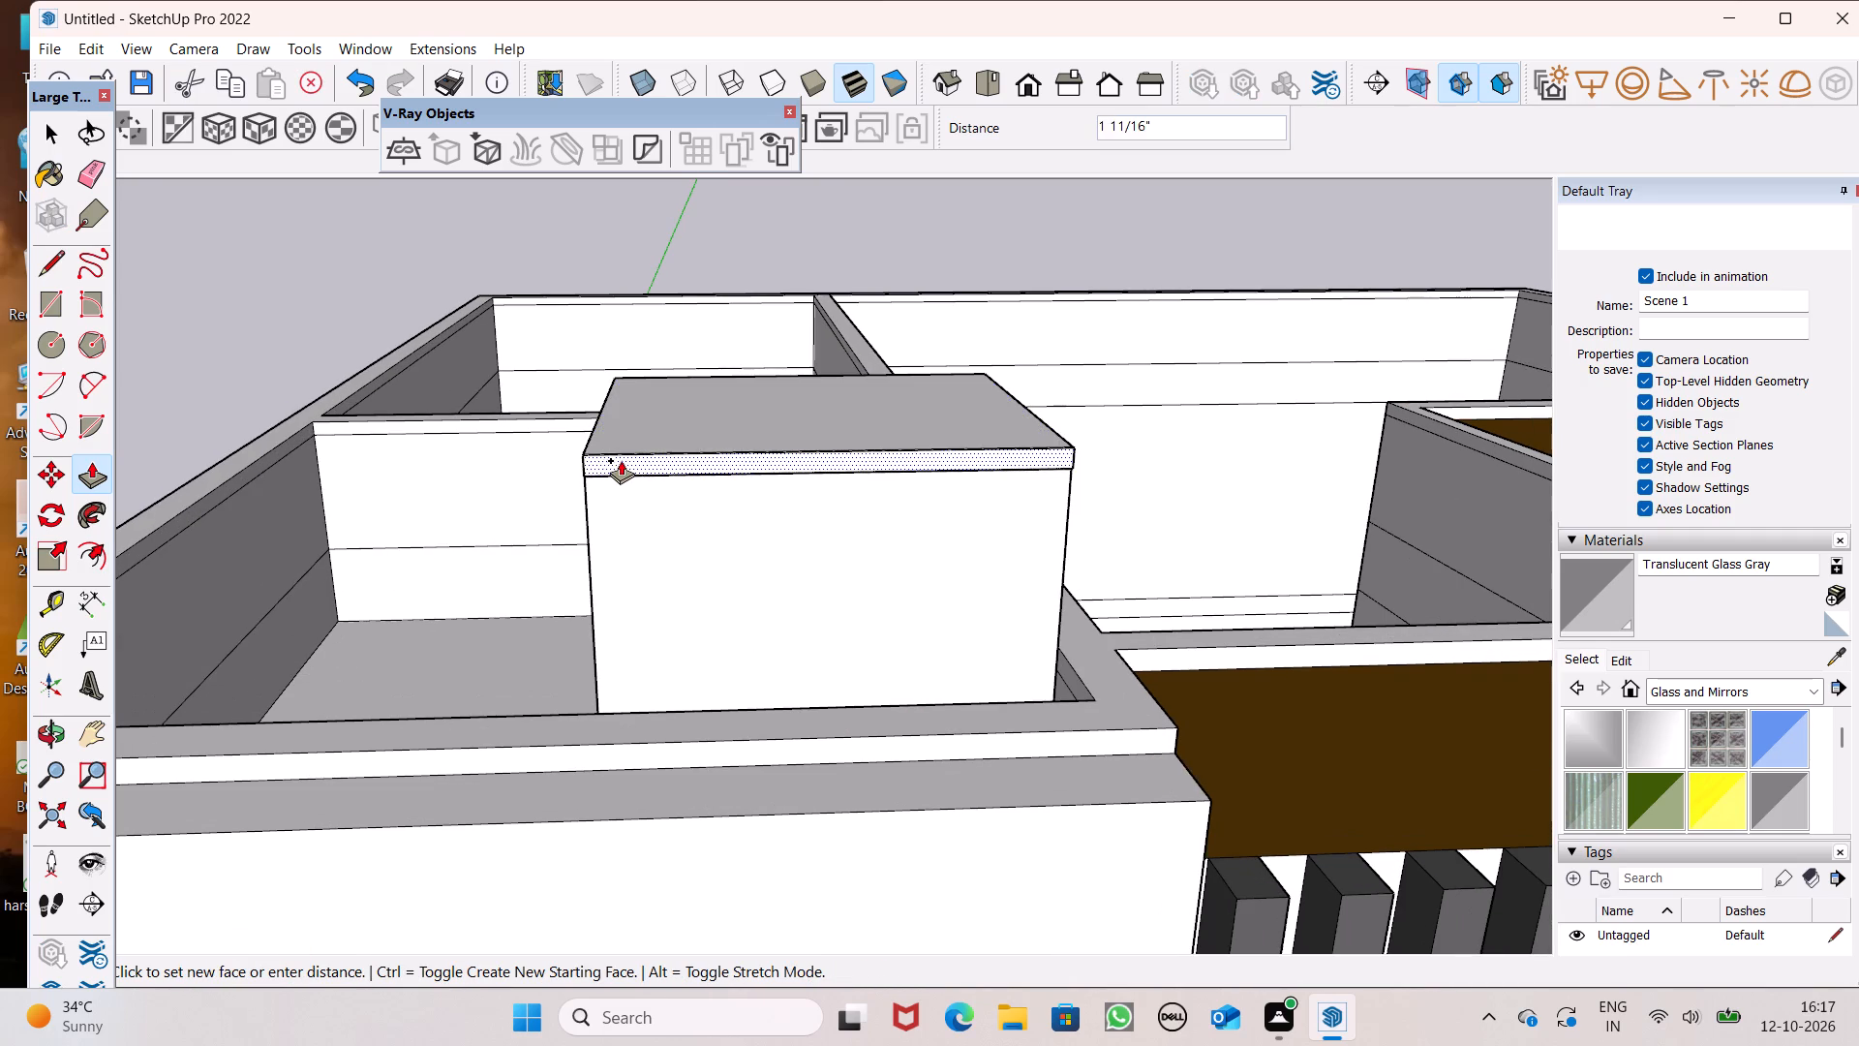
drag(621, 460, 623, 465)
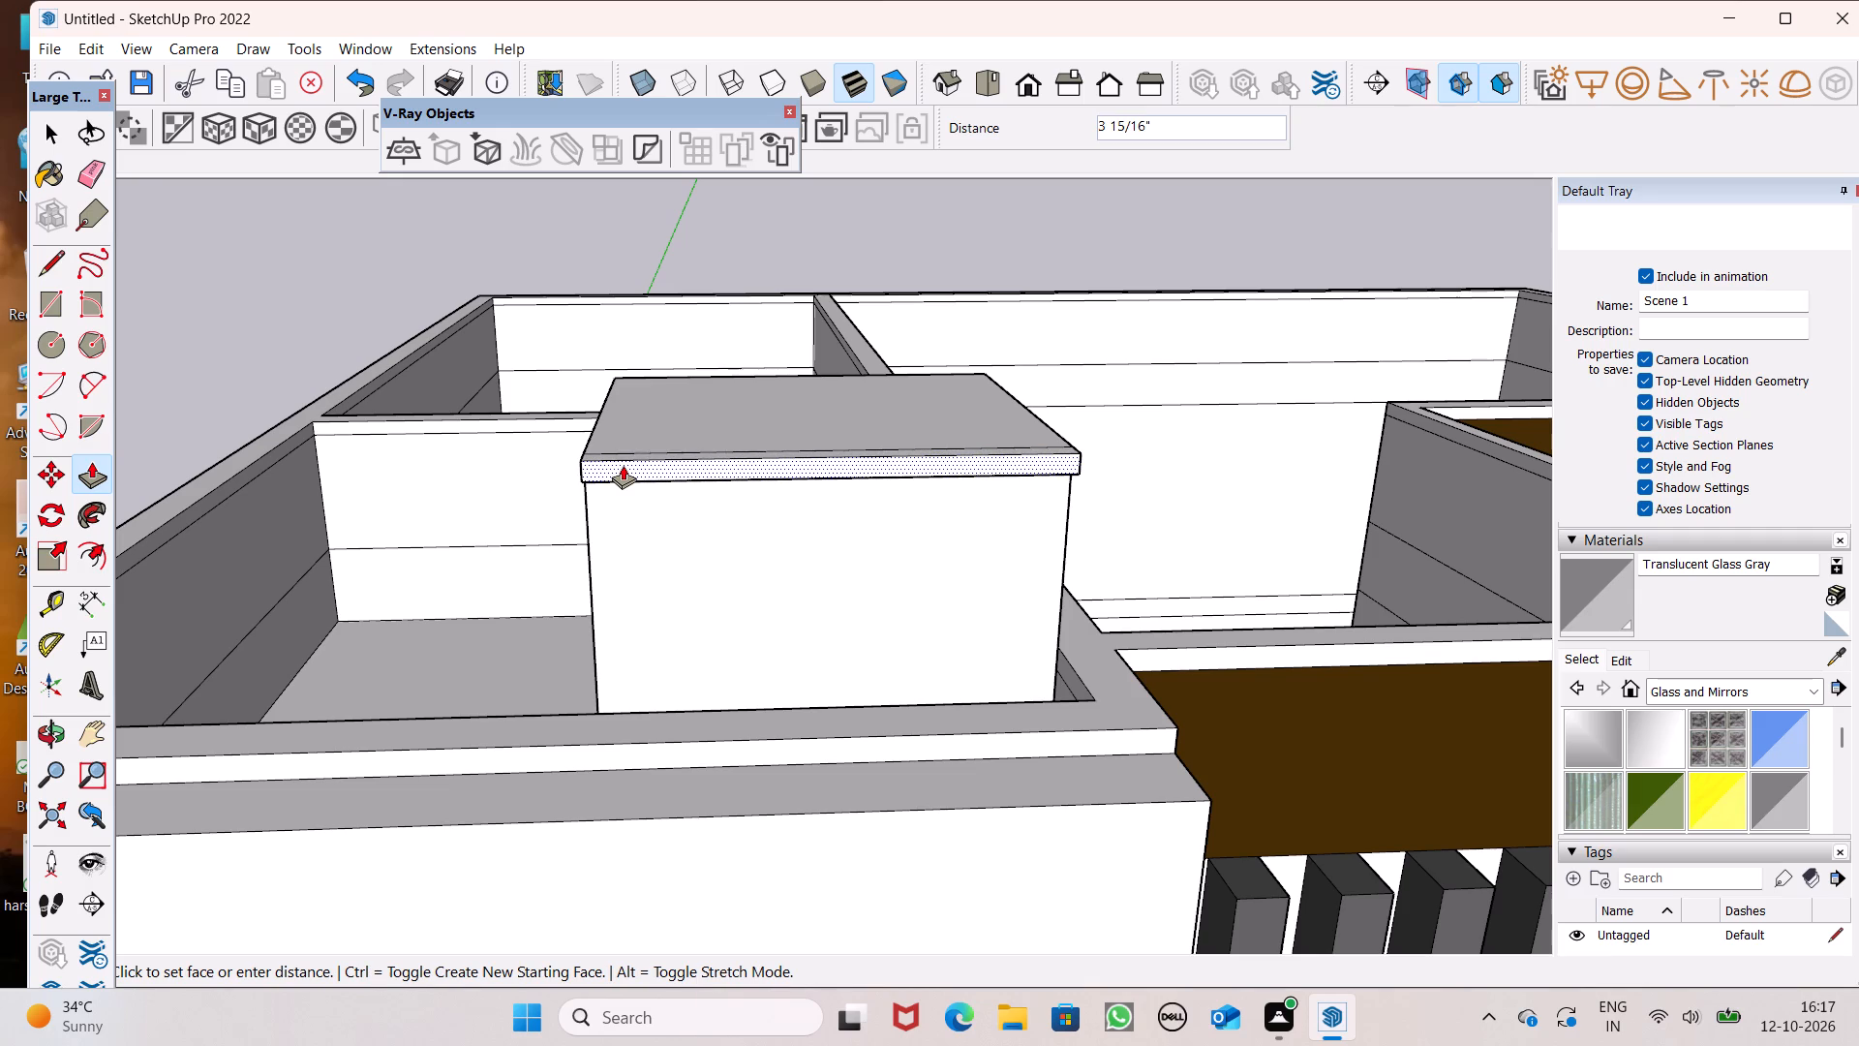
drag(623, 465, 623, 467)
Push/Pull the cap's side edge farthest from the vertical louvres outward about 2 7/16" to overhang the block.
middle_drag(625, 494, 791, 509)
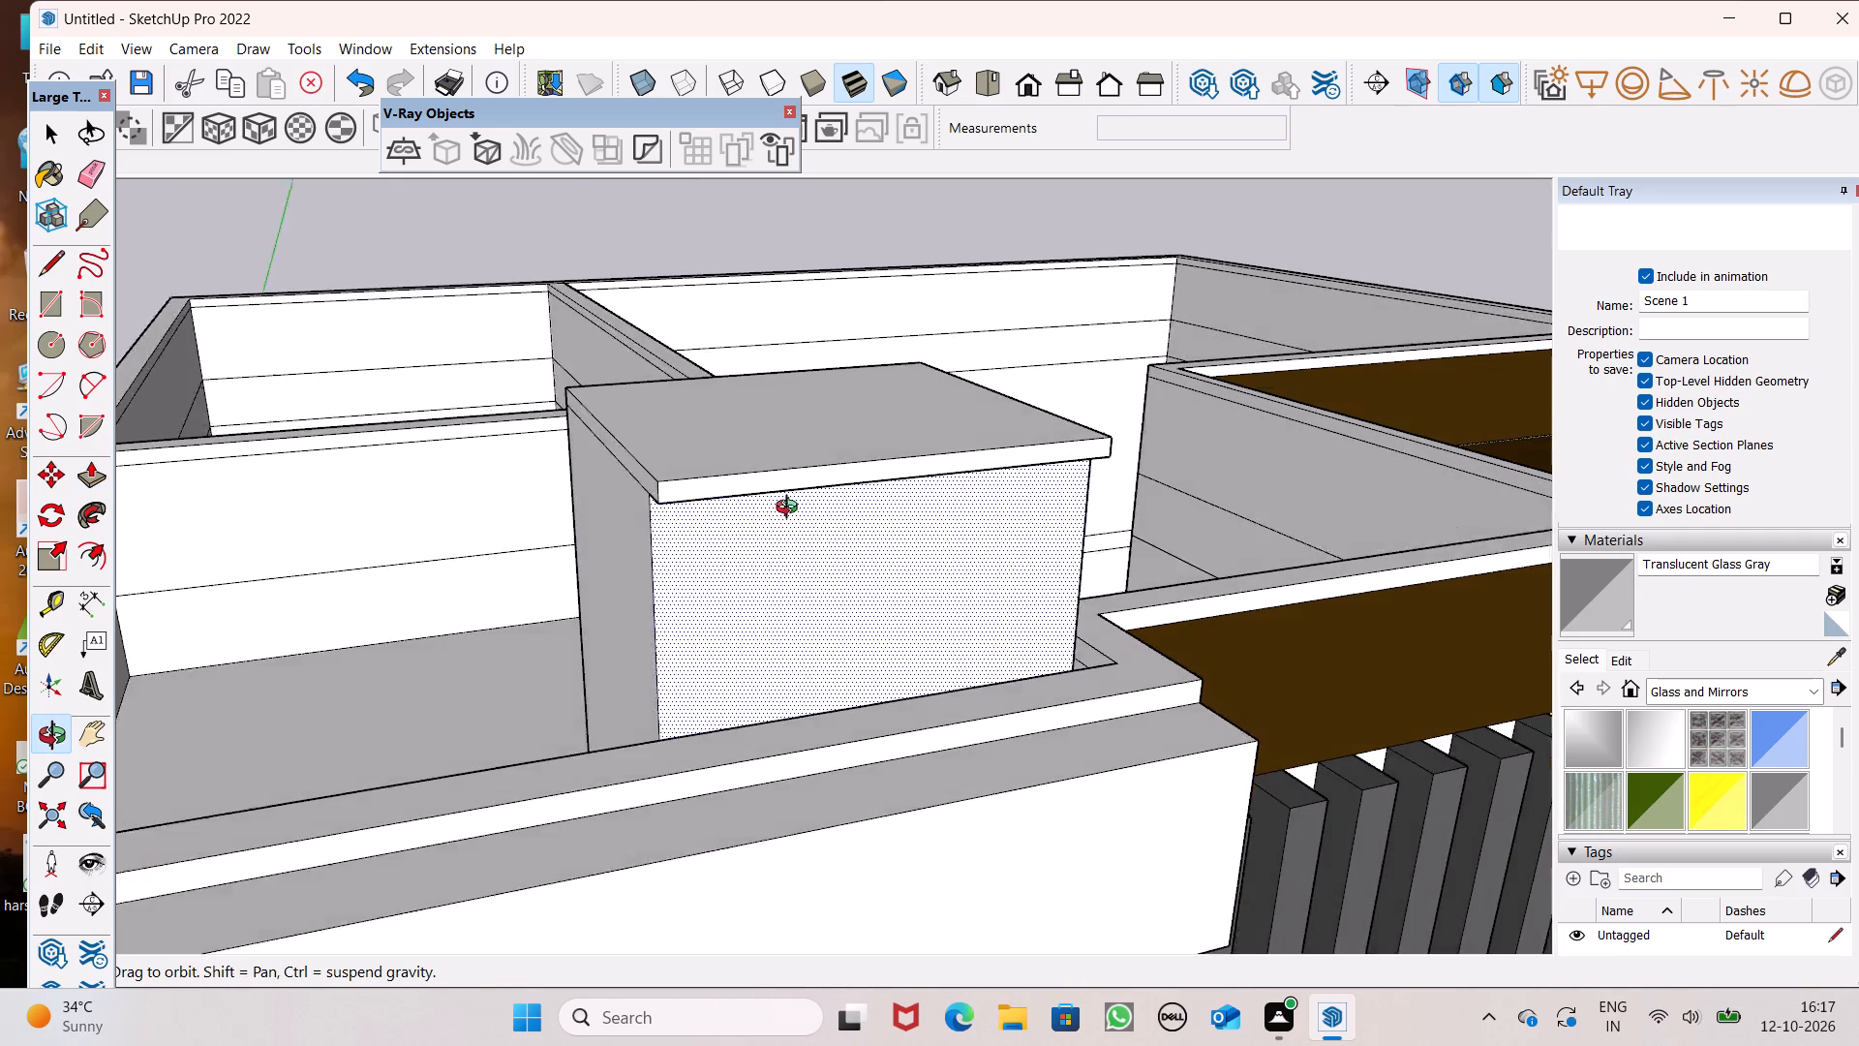
middle_drag(791, 509, 813, 514)
scroll(701, 480, up, 6)
drag(658, 505, 646, 514)
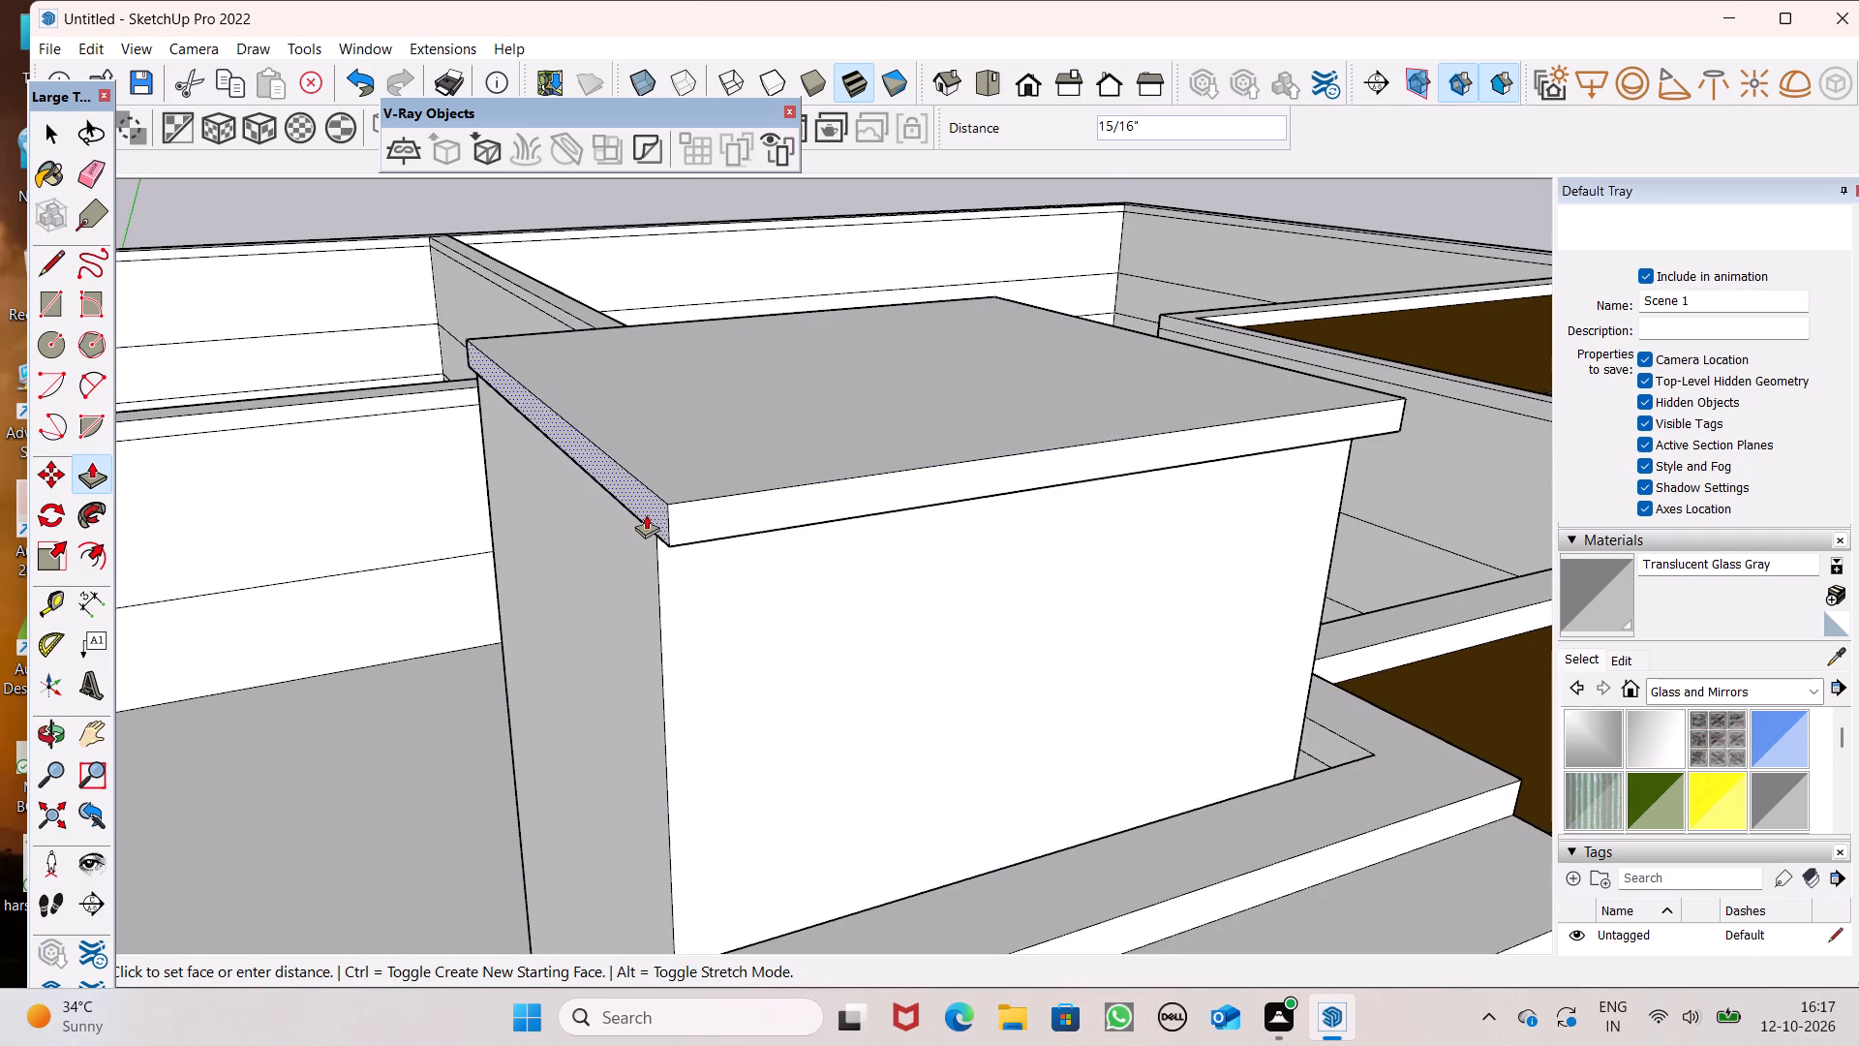
drag(646, 514, 627, 522)
Push/Pull the cap's side edge nearest the vertical louvres outward about 3 3/8" to overhang the block.
scroll(665, 434, down, 2)
scroll(665, 434, up, 1)
scroll(665, 434, down, 1)
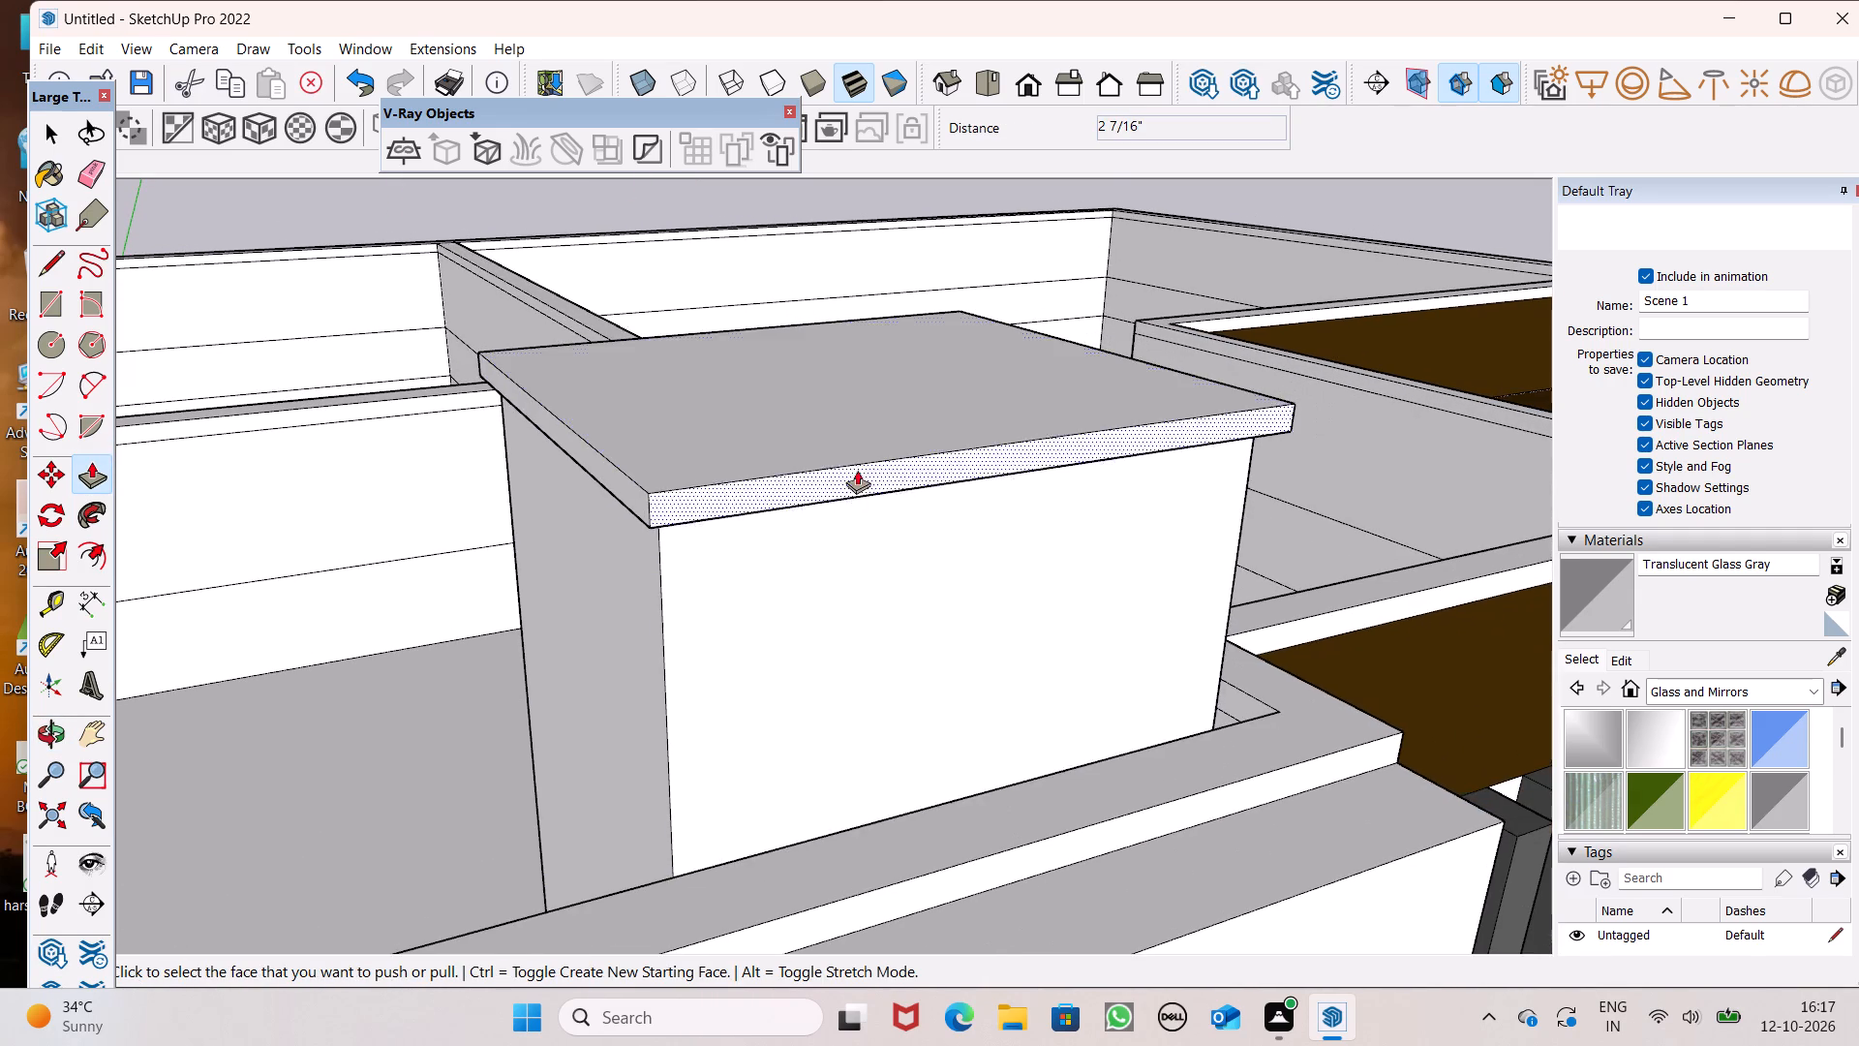
scroll(849, 461, down, 3)
middle_drag(882, 484, 309, 461)
scroll(706, 479, up, 2)
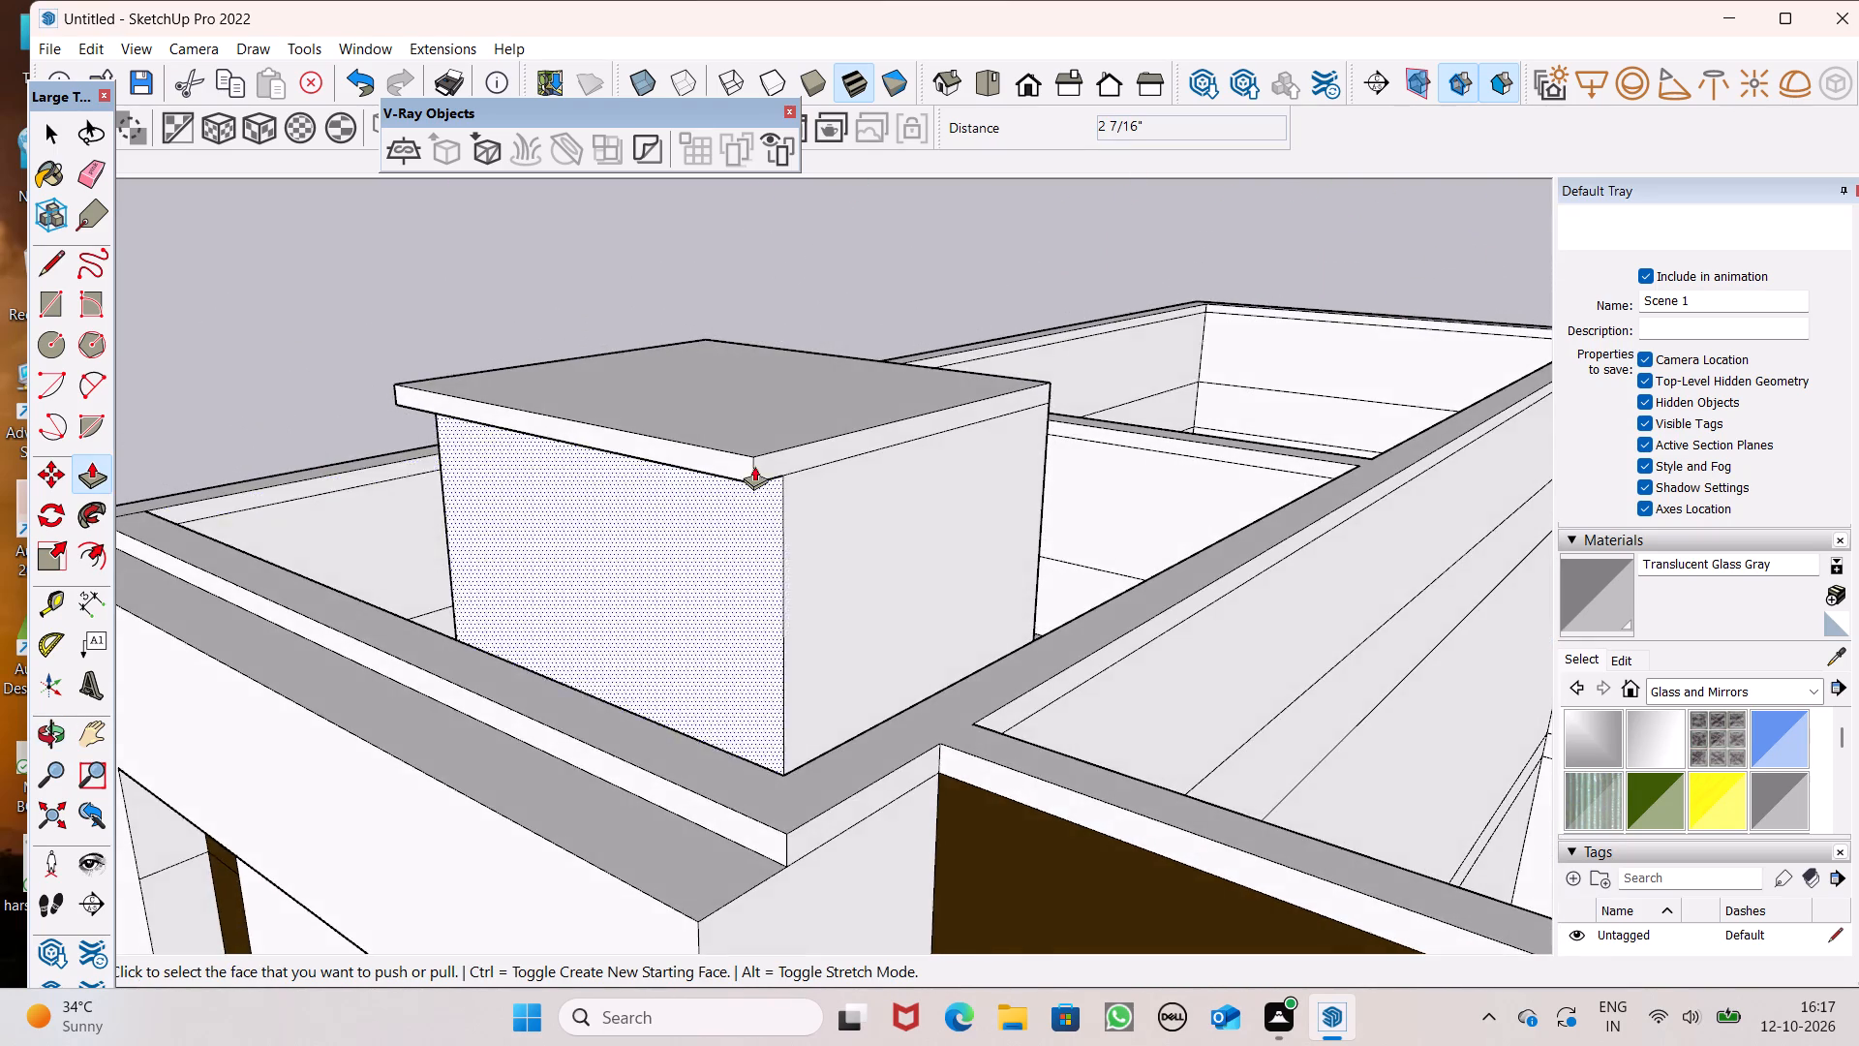
scroll(754, 466, up, 5)
drag(777, 462, 816, 514)
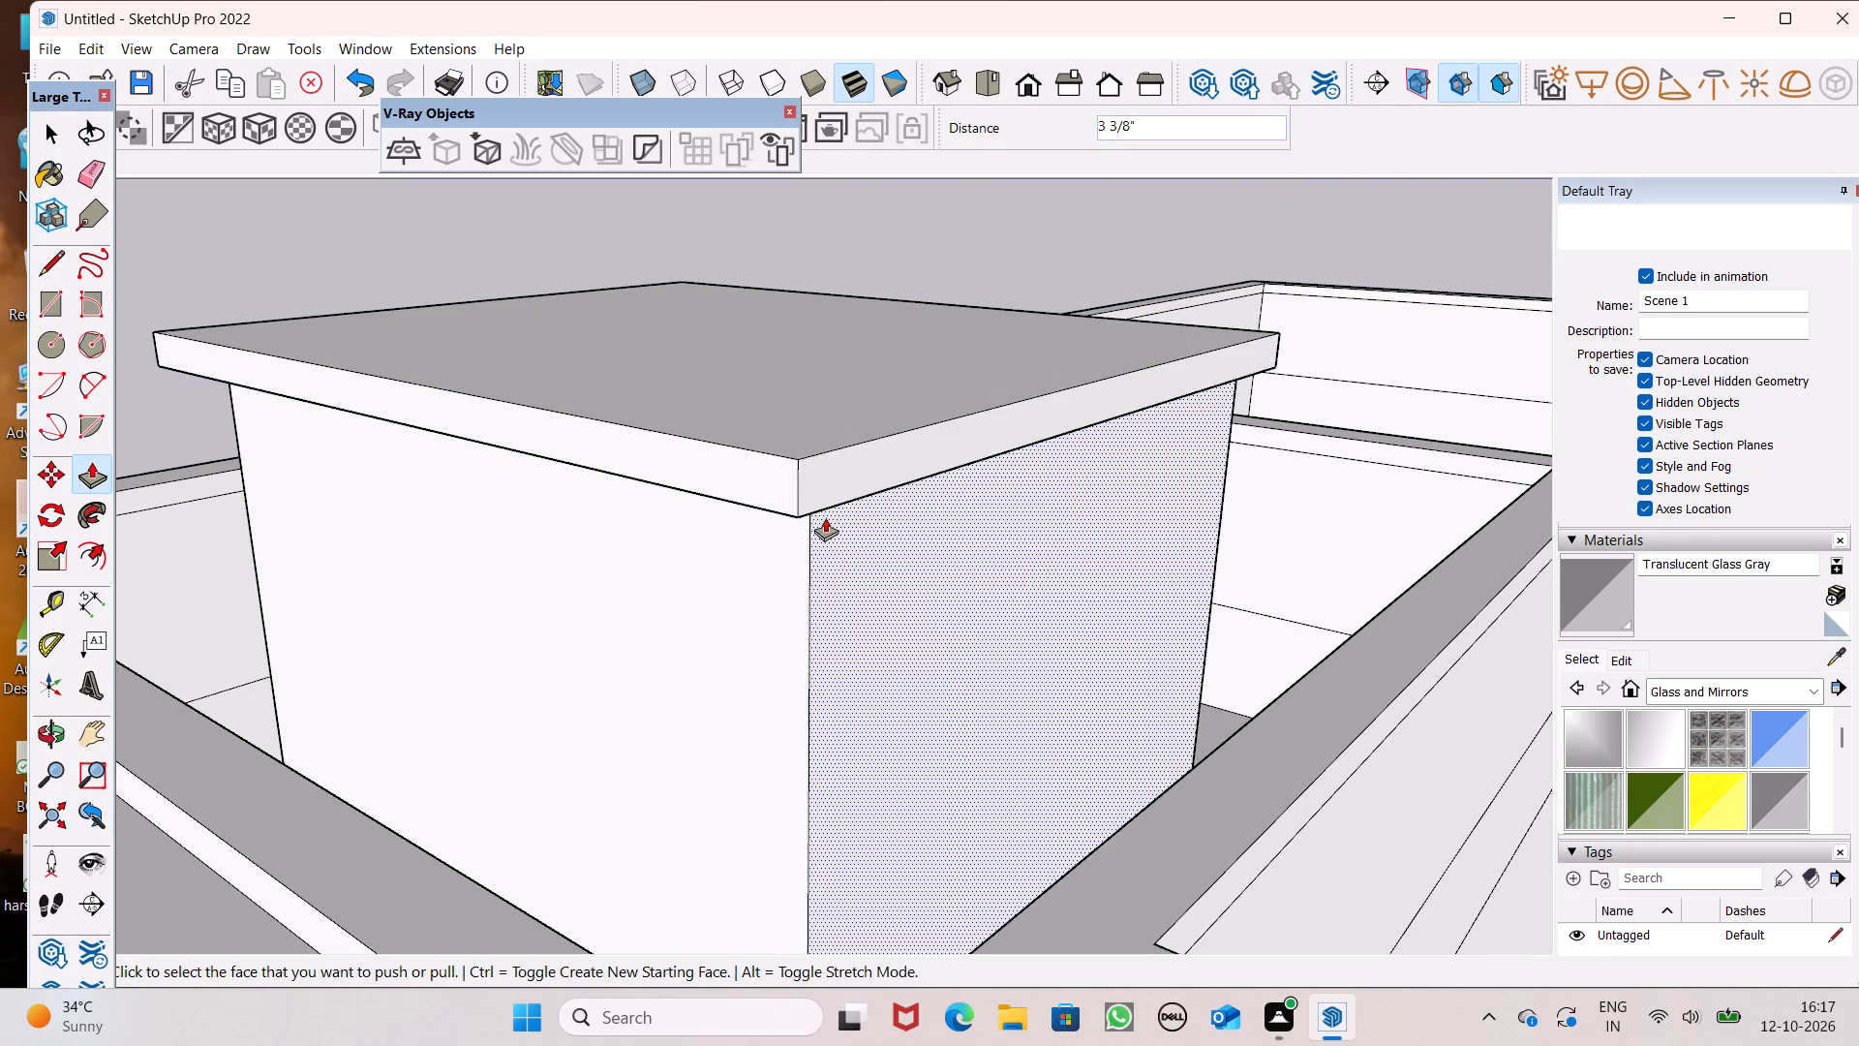
Push/Pull the rear edge of the rooftop block's cap outward about 3 1/2" to complete the overhang.
middle_drag(1035, 557, 154, 507)
scroll(171, 496, up, 1)
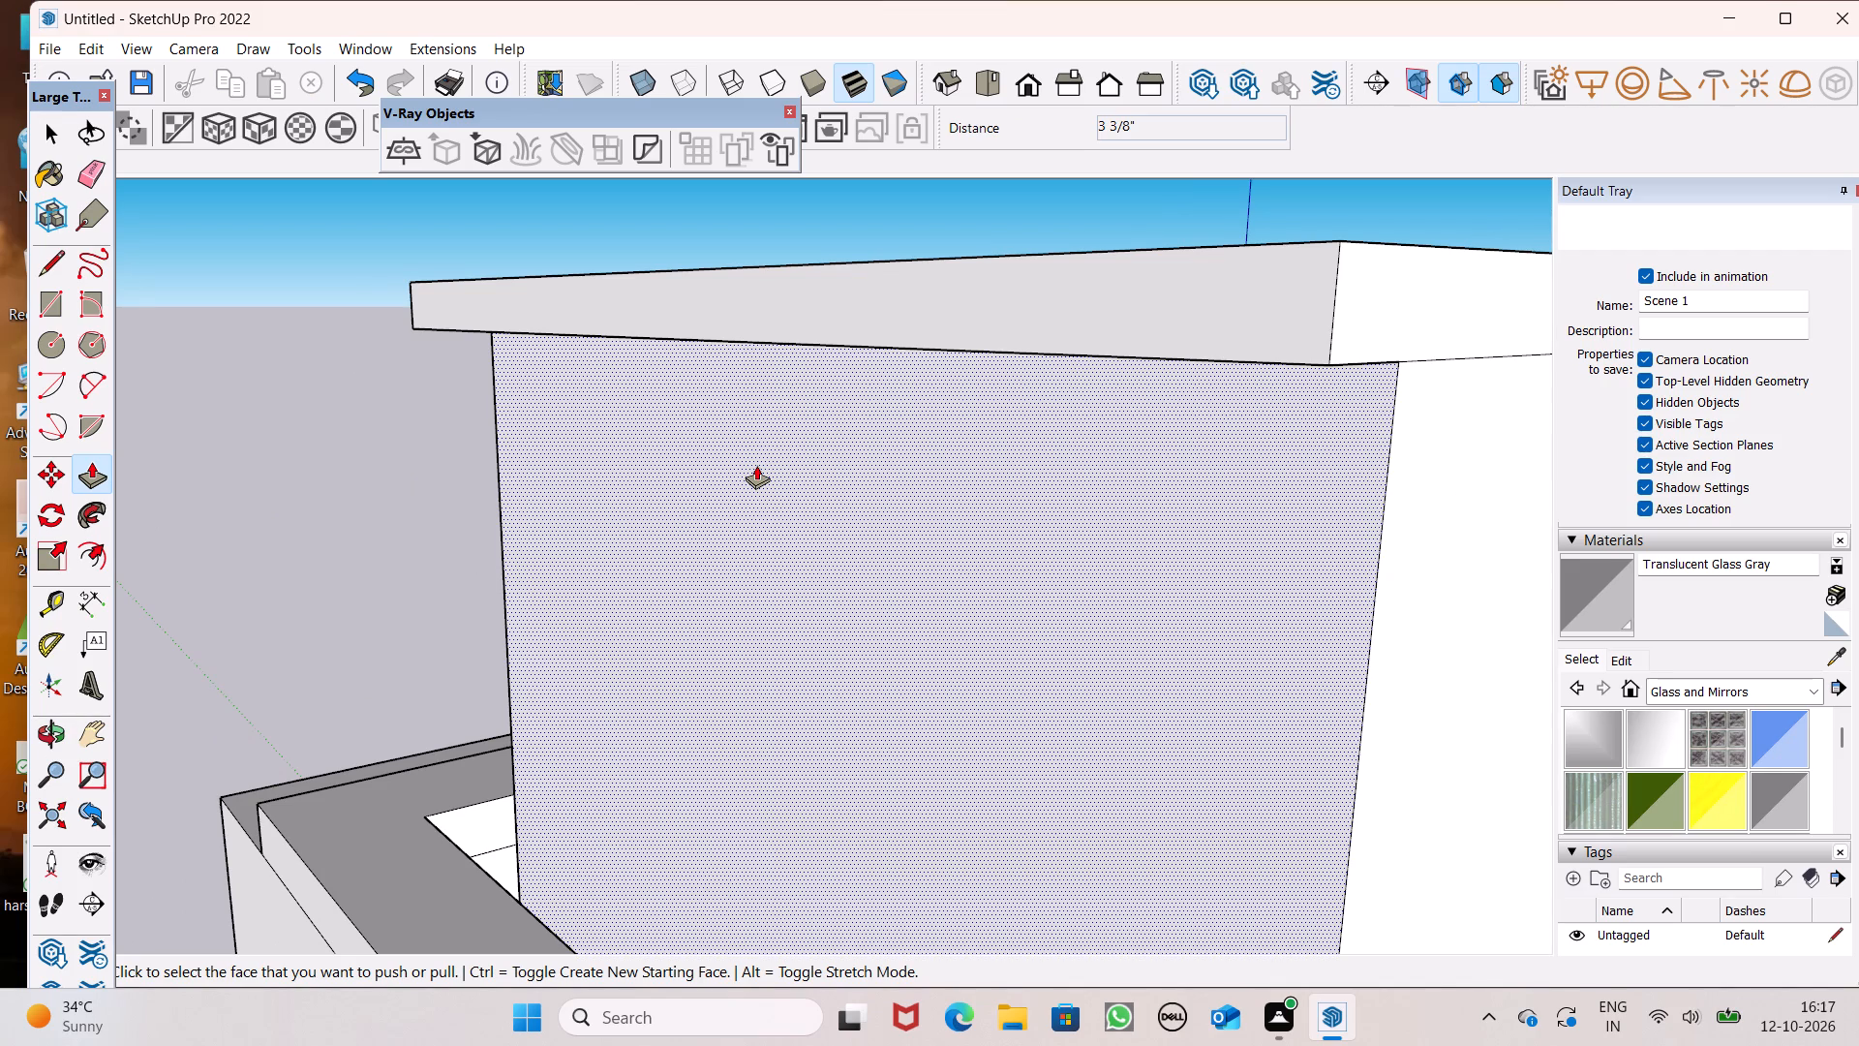
middle_drag(1119, 539, 860, 608)
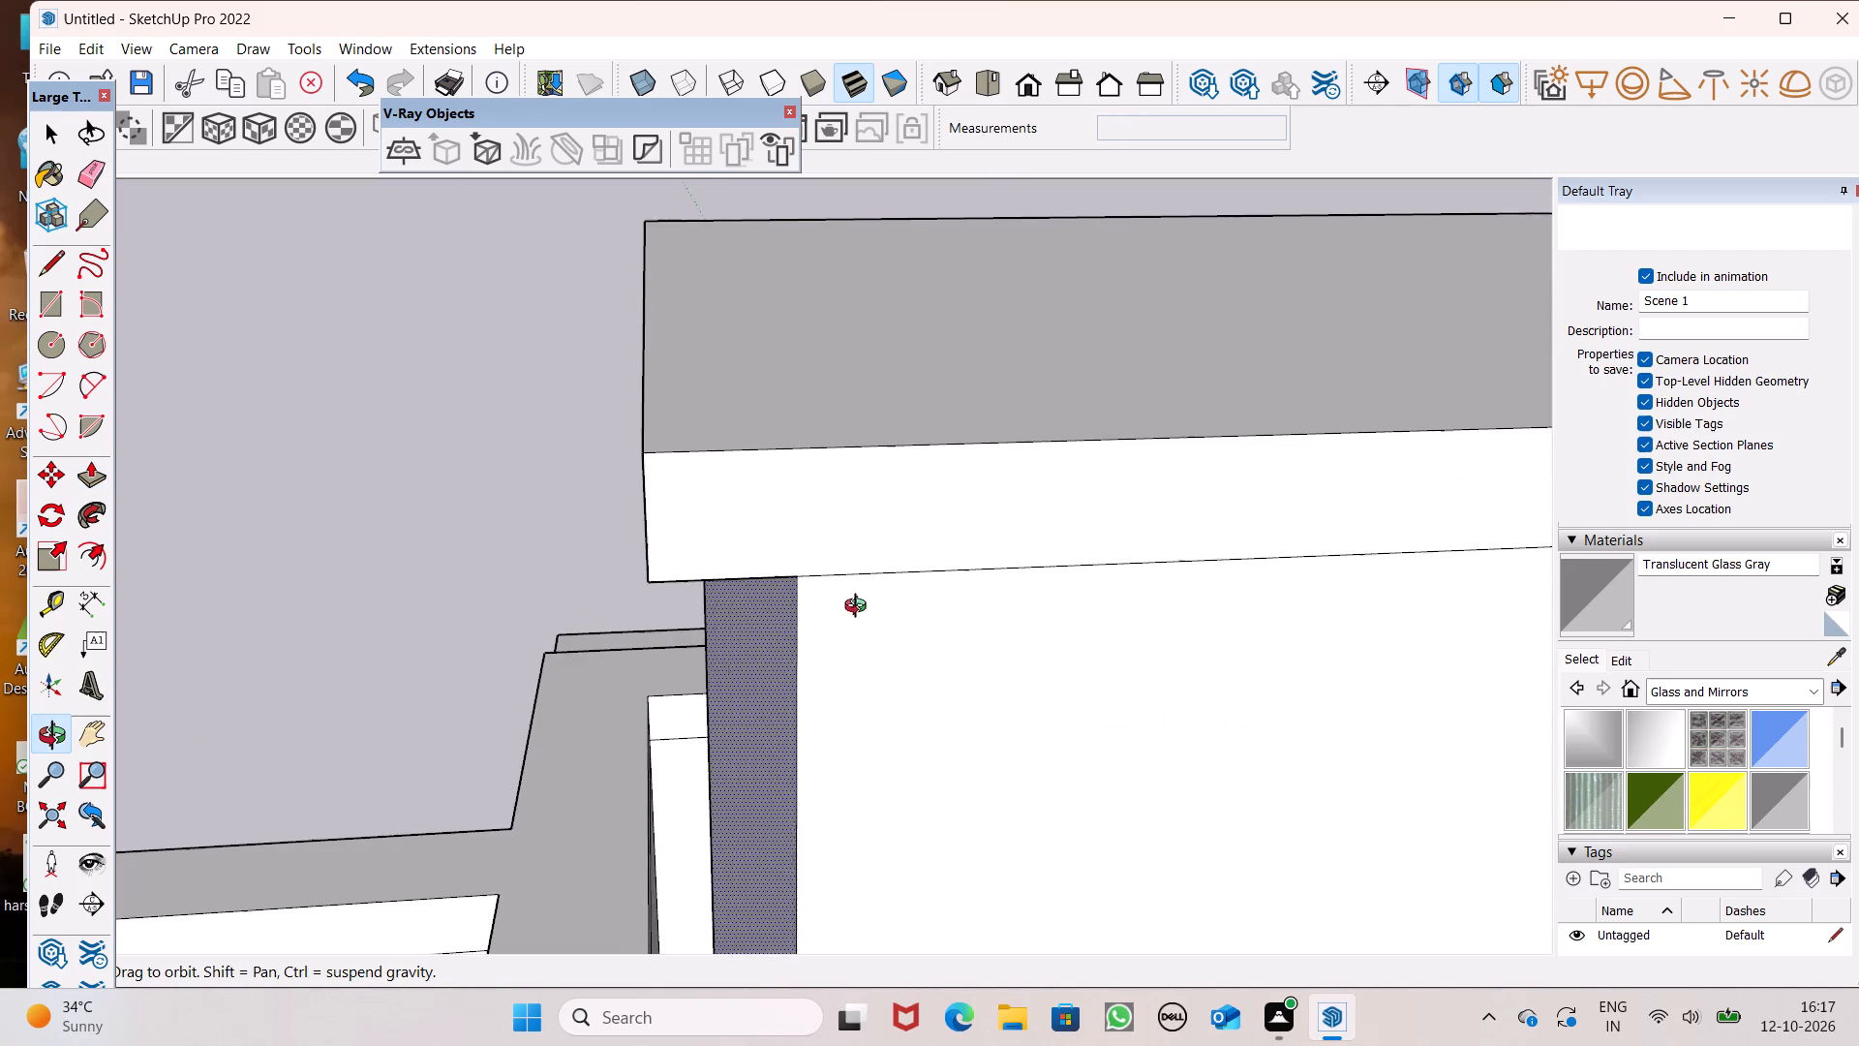
middle_drag(860, 608, 860, 607)
drag(888, 536, 904, 598)
scroll(894, 353, down, 3)
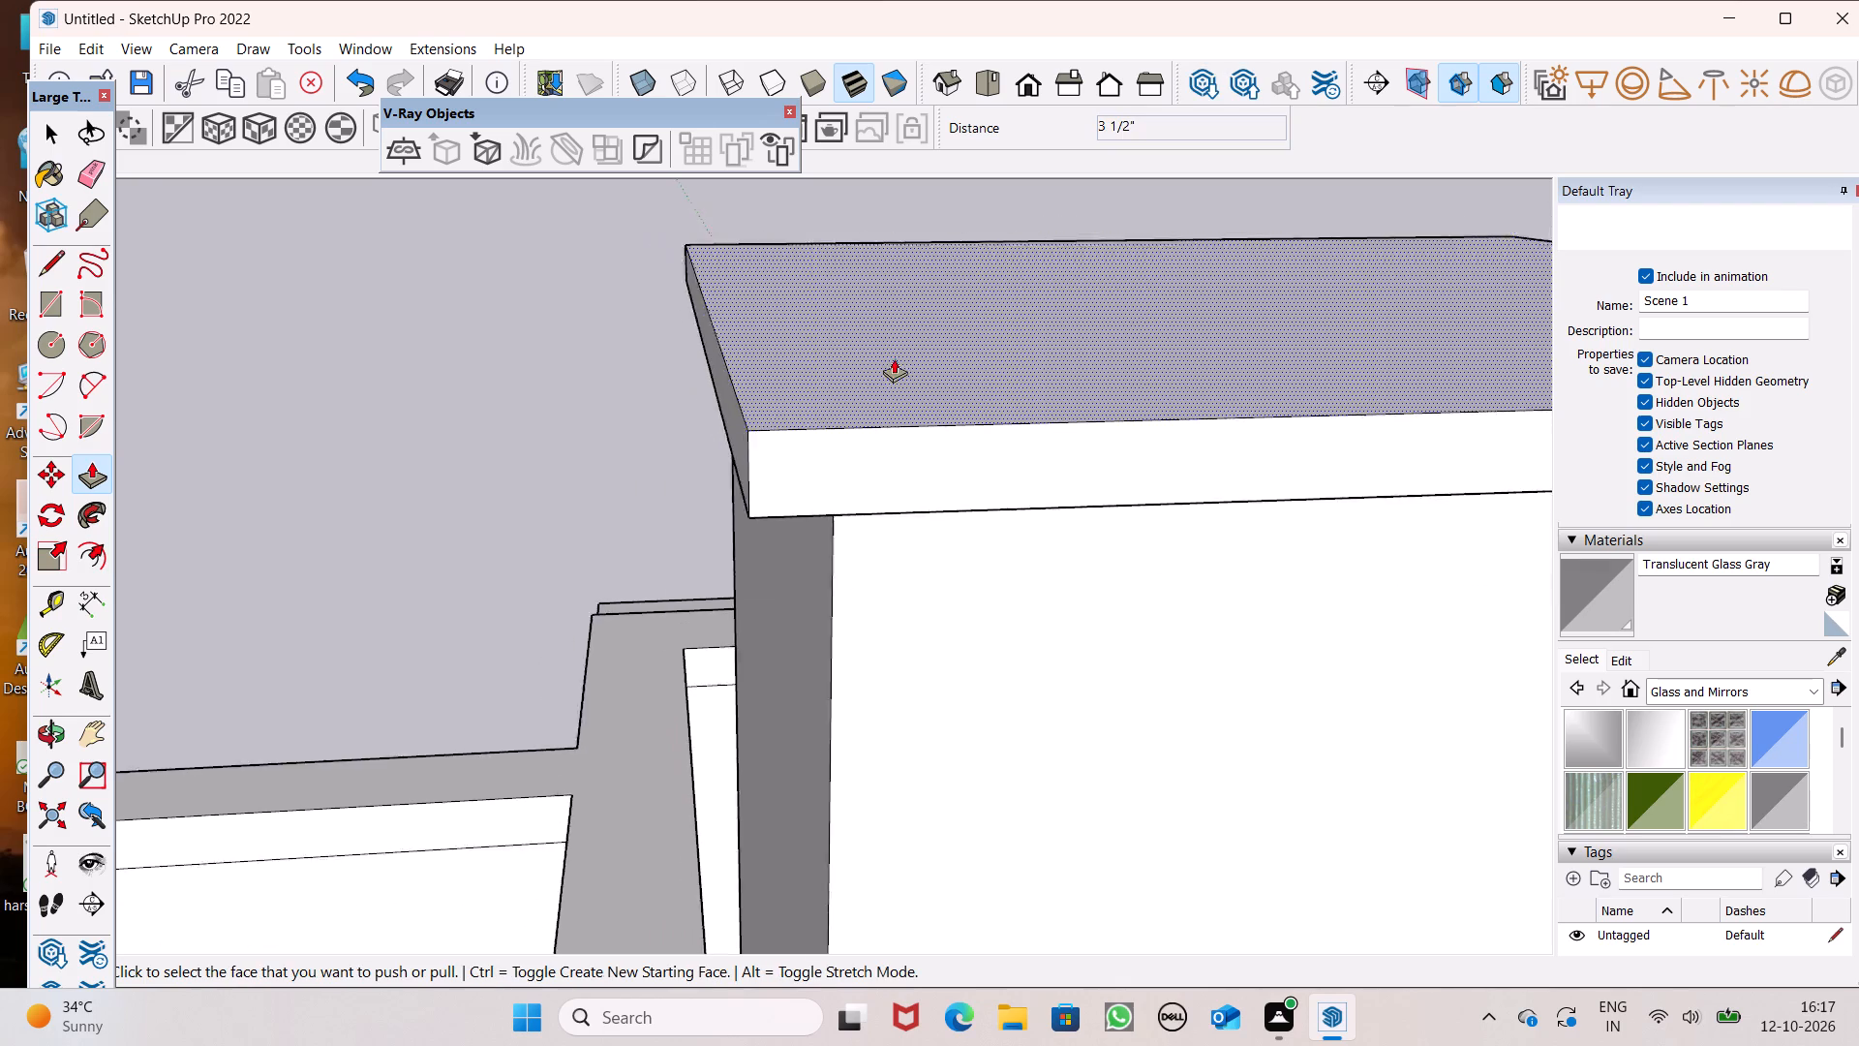
scroll(894, 358, down, 3)
middle_drag(899, 455, 1345, 245)
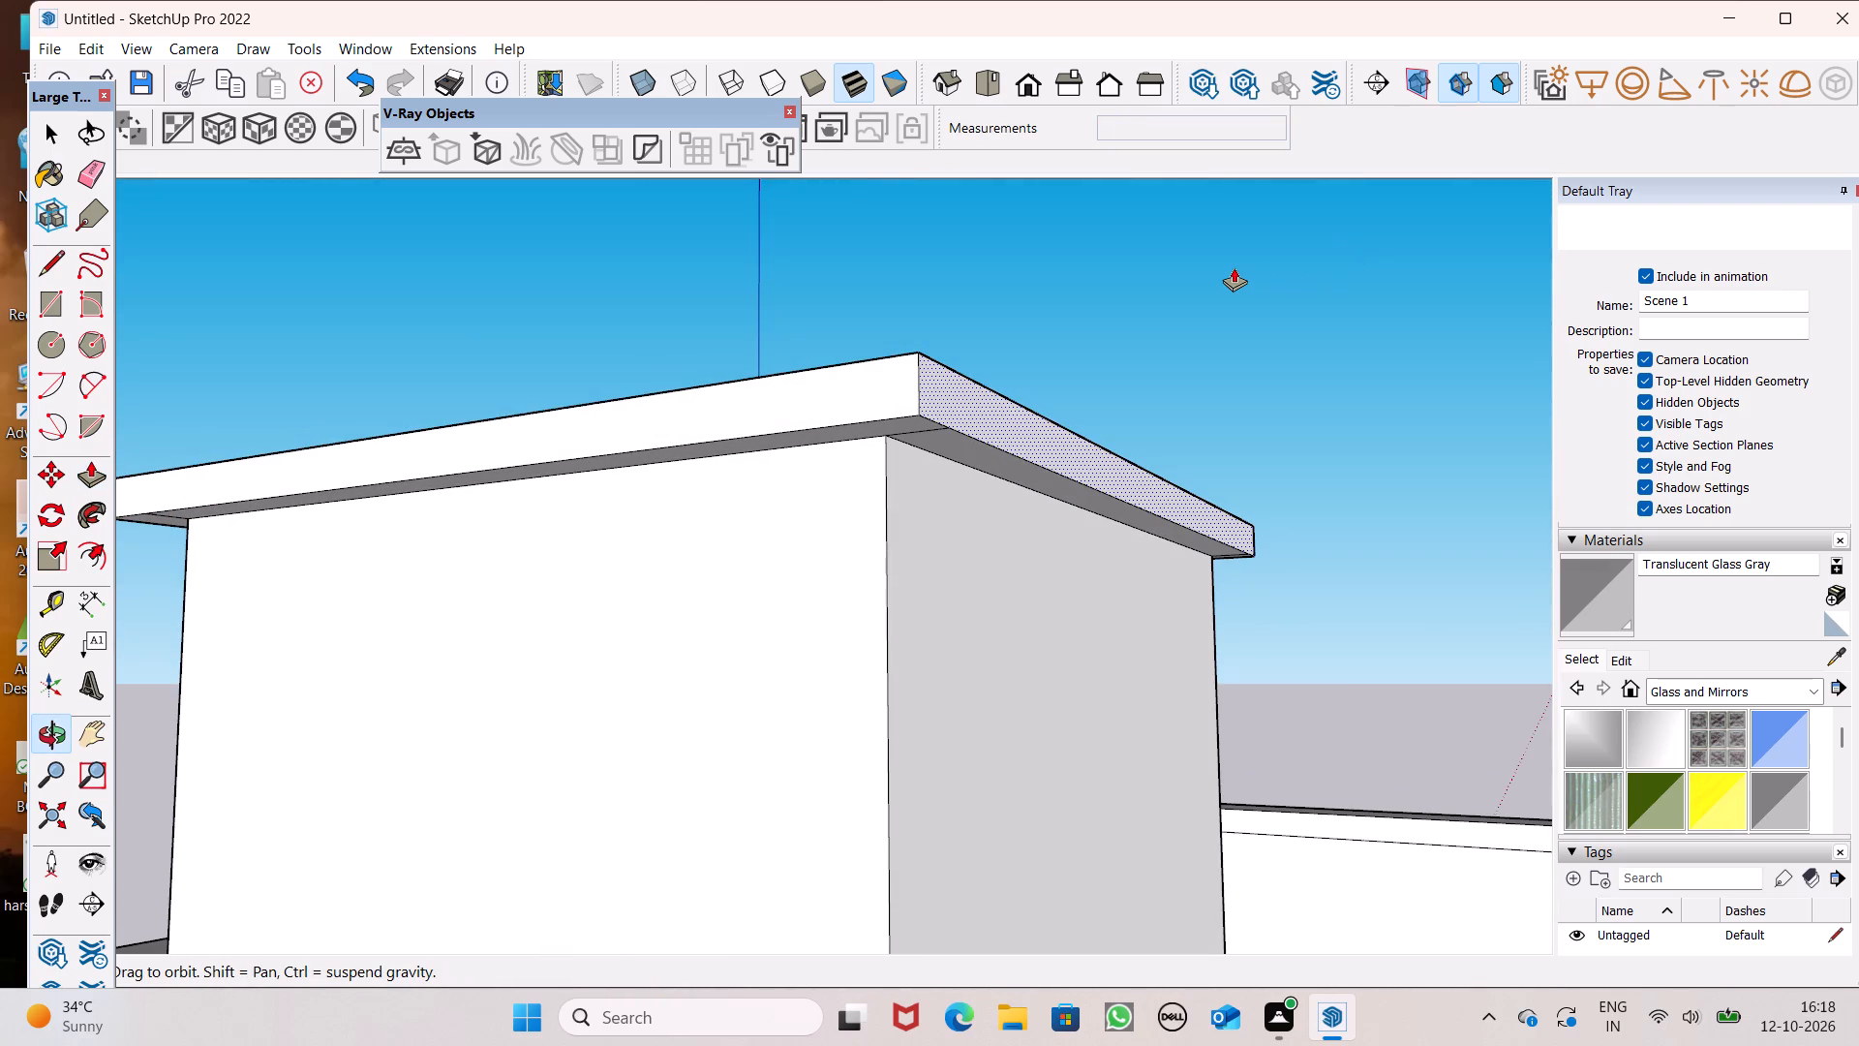
key(space)
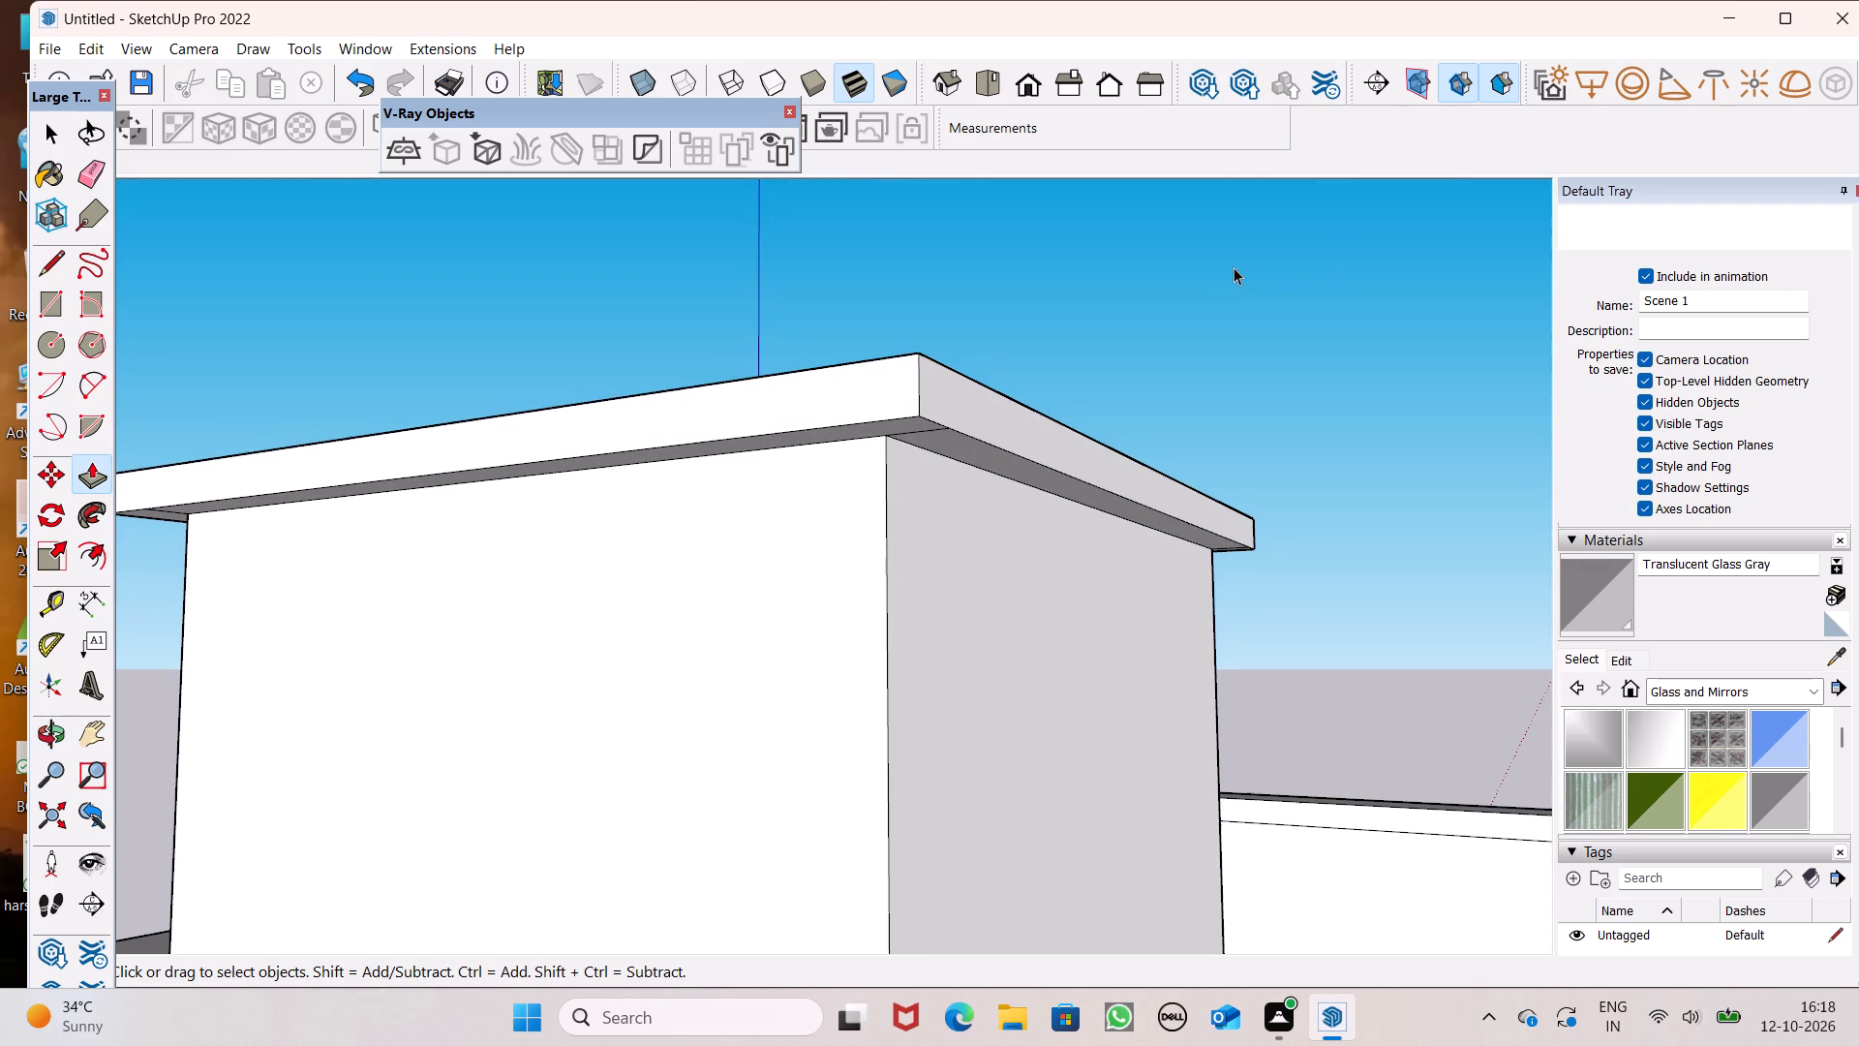
Examine the capped rooftop block and the whole building from the front view and angled views.
scroll(1097, 405, down, 4)
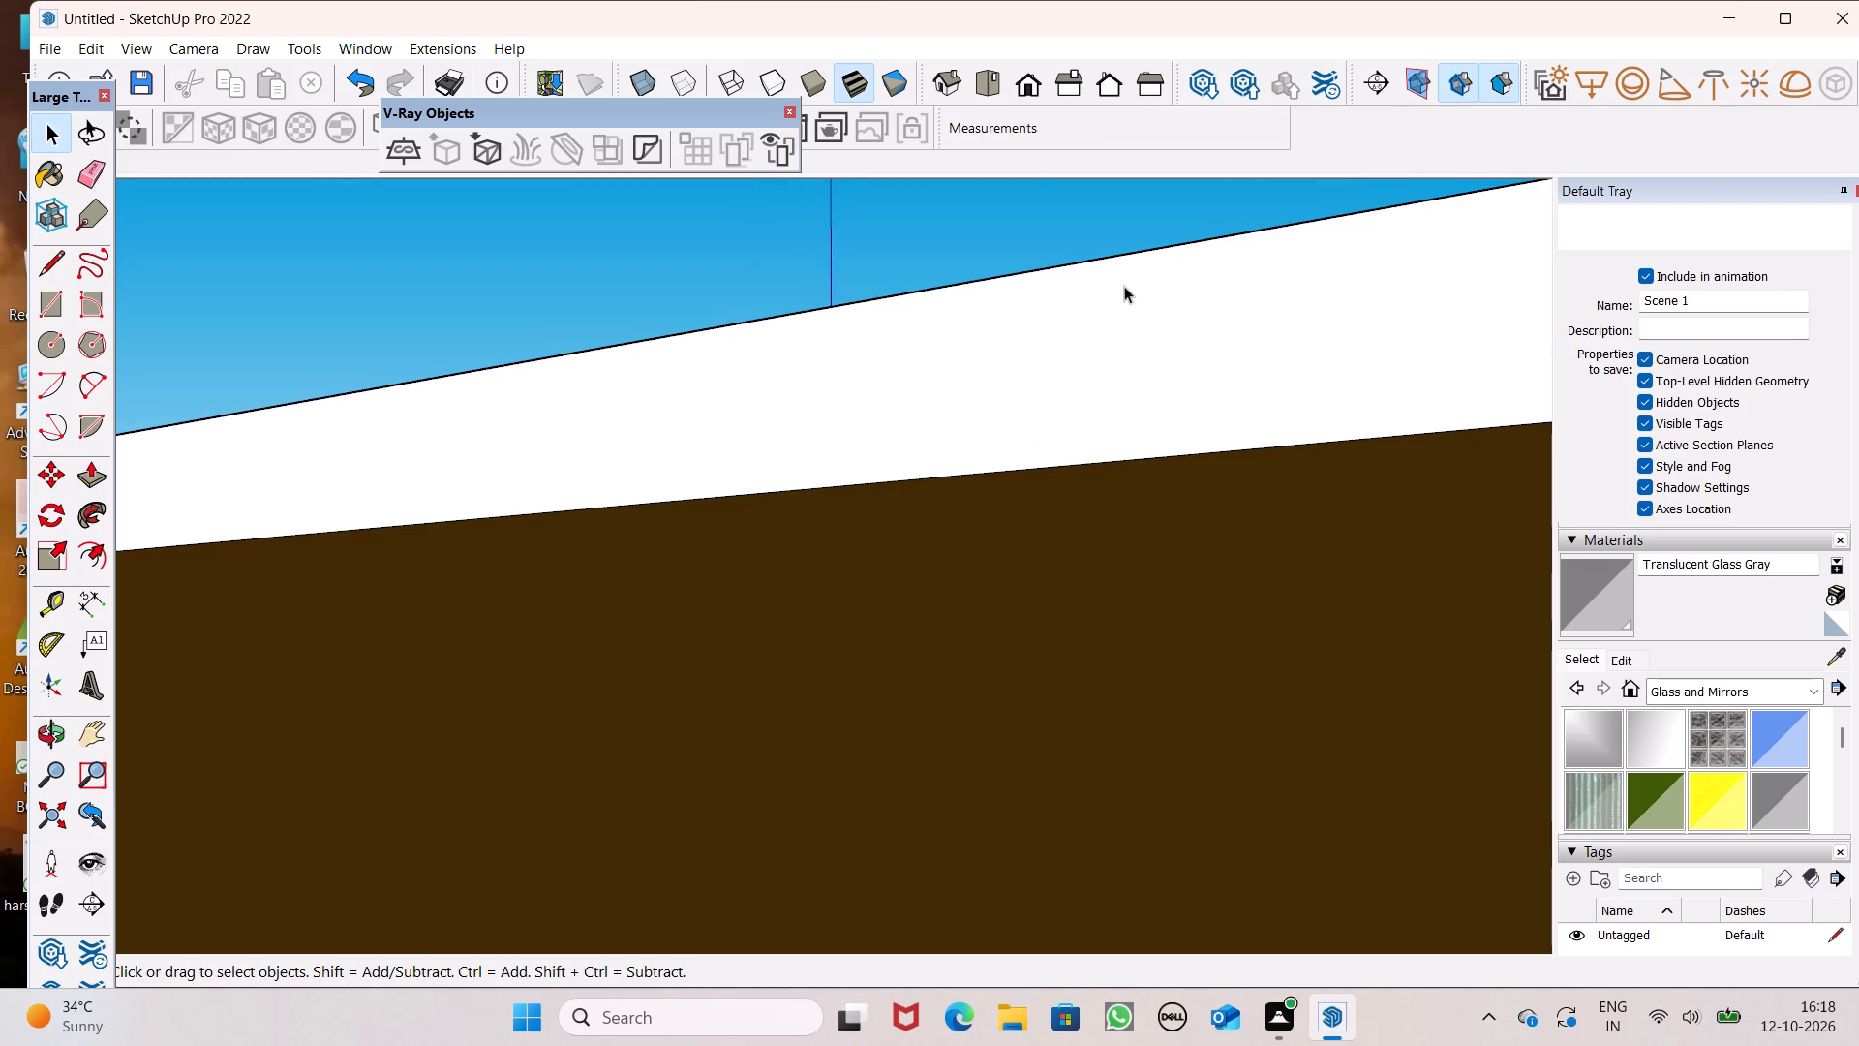
click(1029, 96)
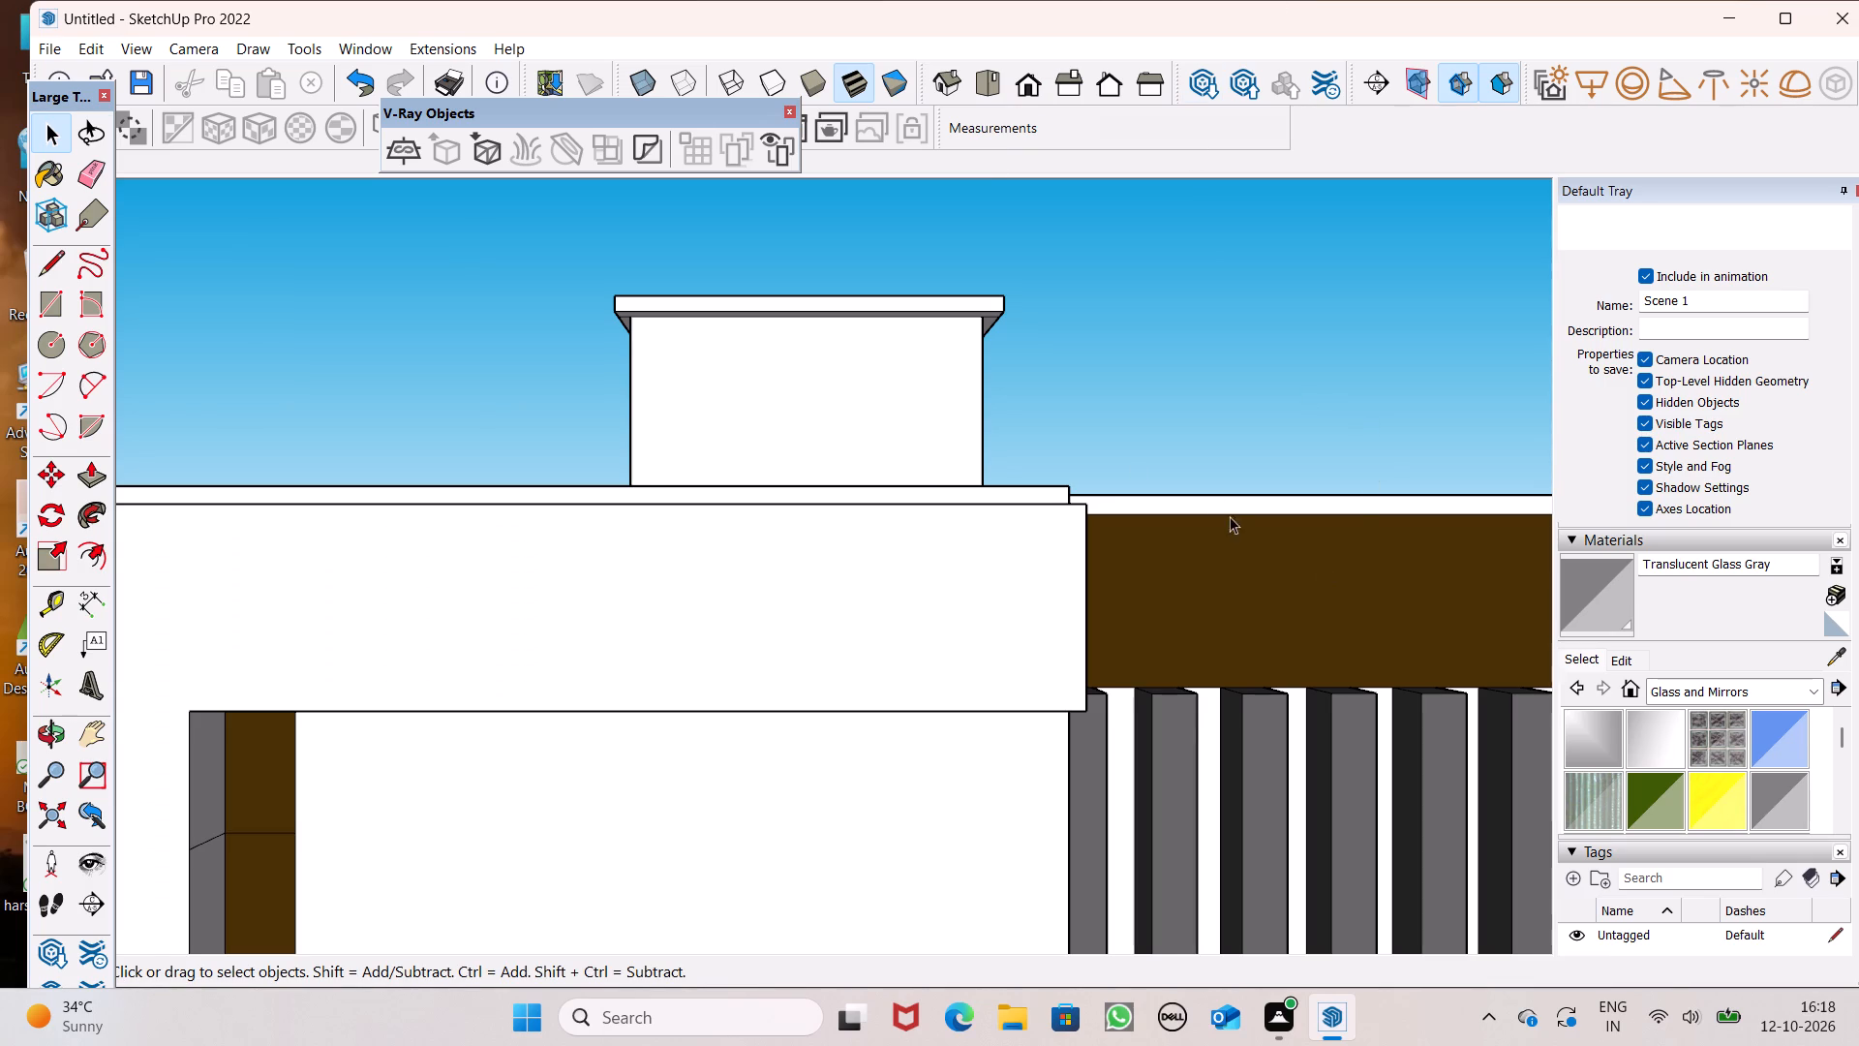
middle_drag(1078, 441, 1073, 788)
scroll(1067, 483, down, 8)
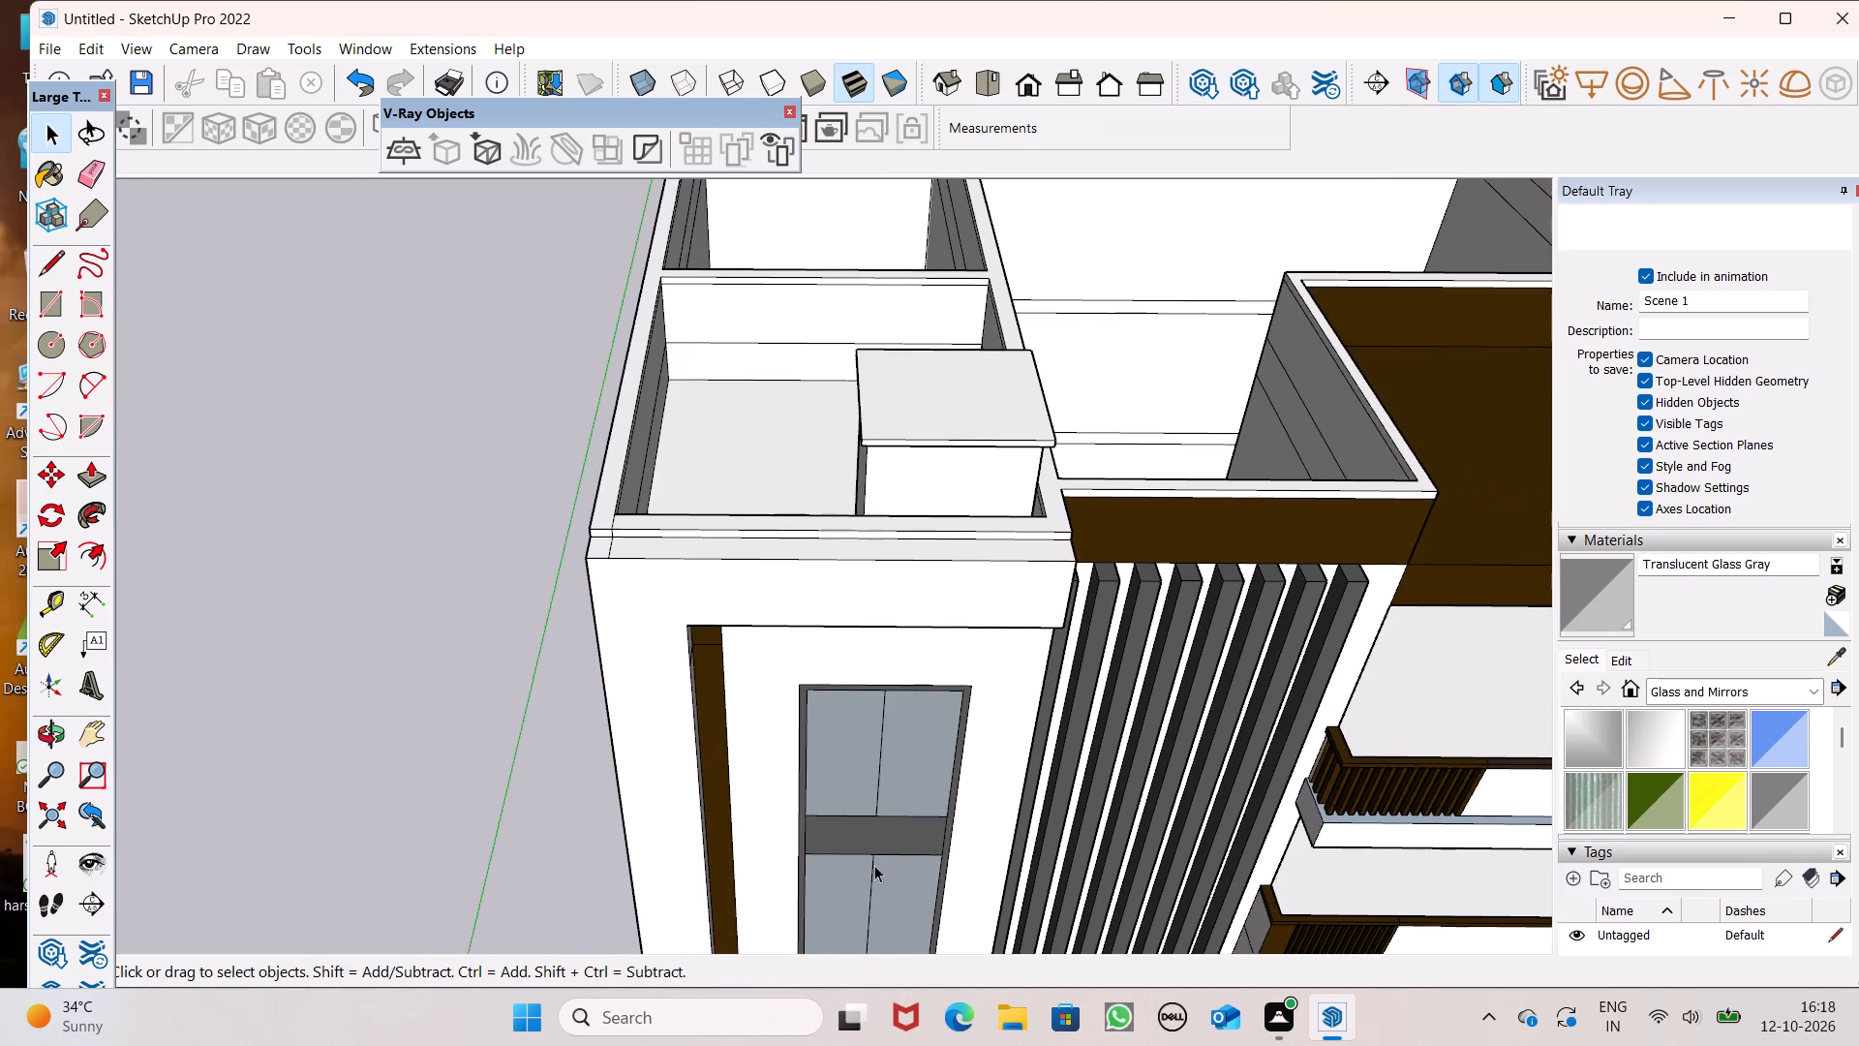
middle_drag(886, 857, 935, 616)
scroll(935, 614, down, 7)
middle_drag(1116, 704, 1102, 644)
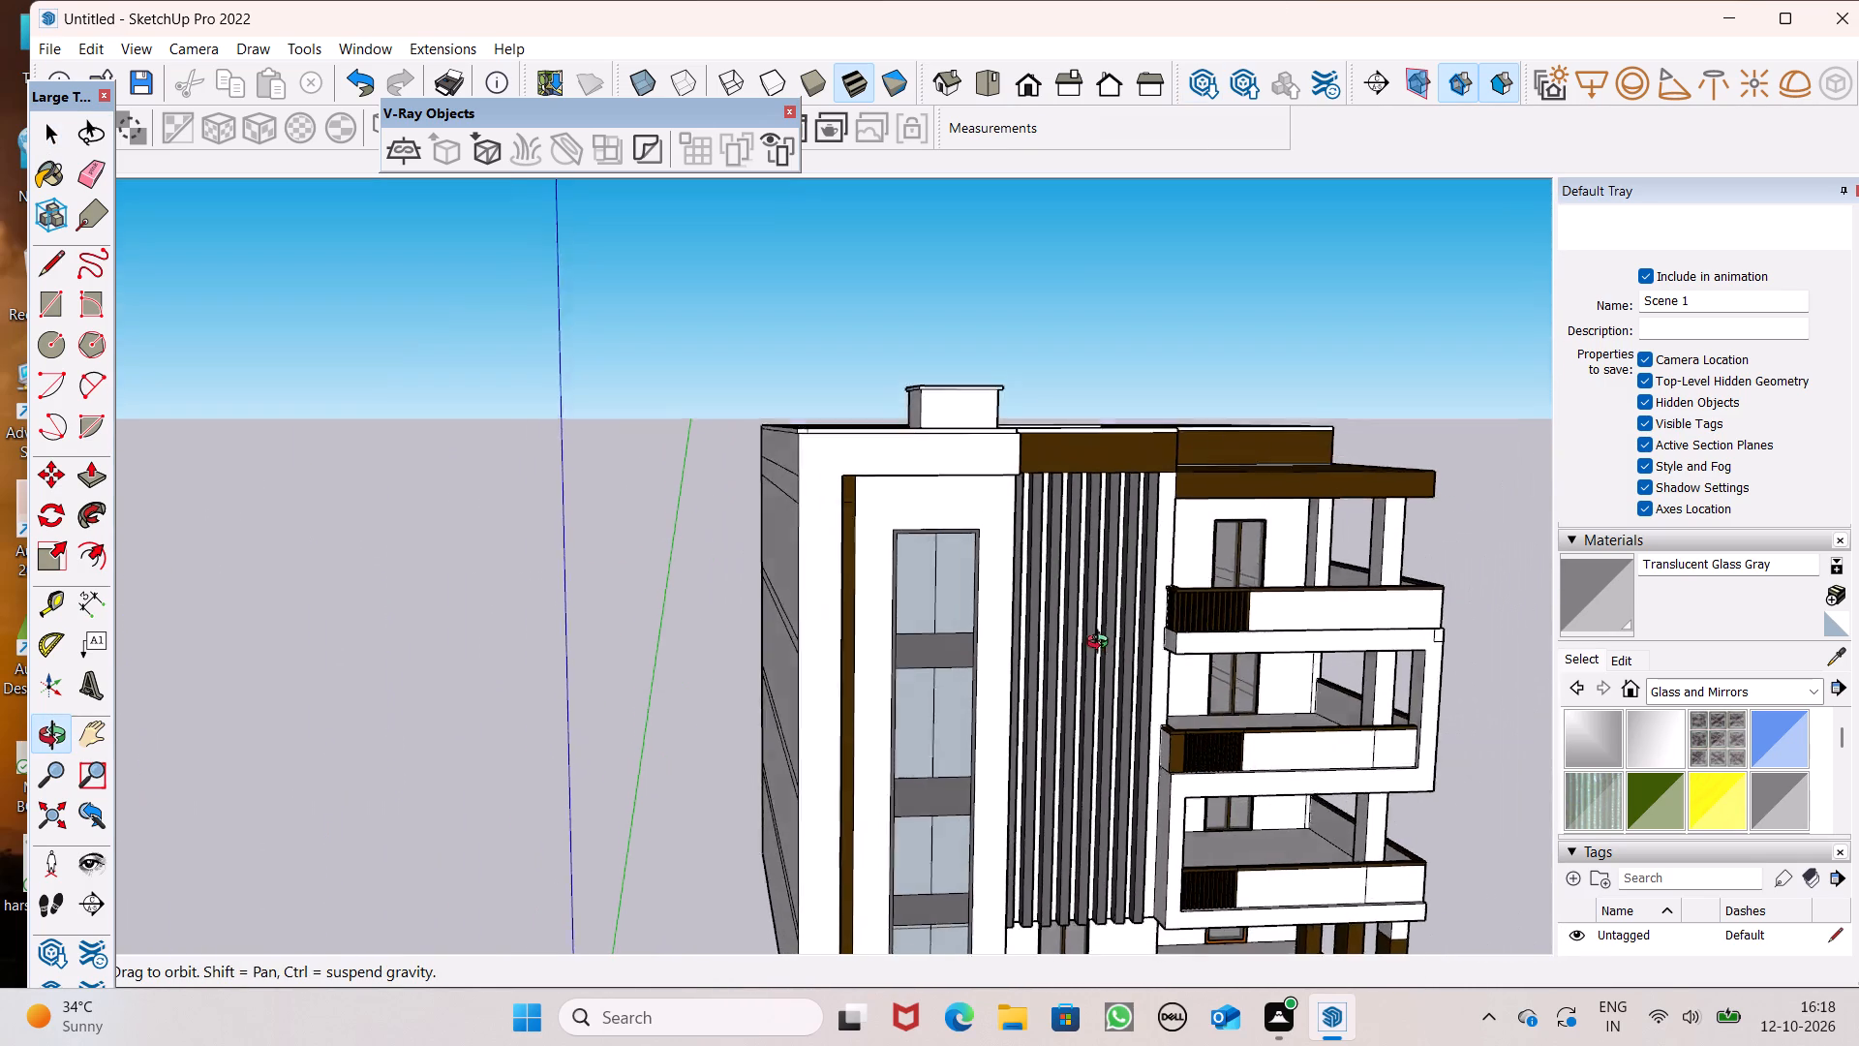
middle_drag(1102, 644, 1072, 631)
scroll(1072, 635, down, 2)
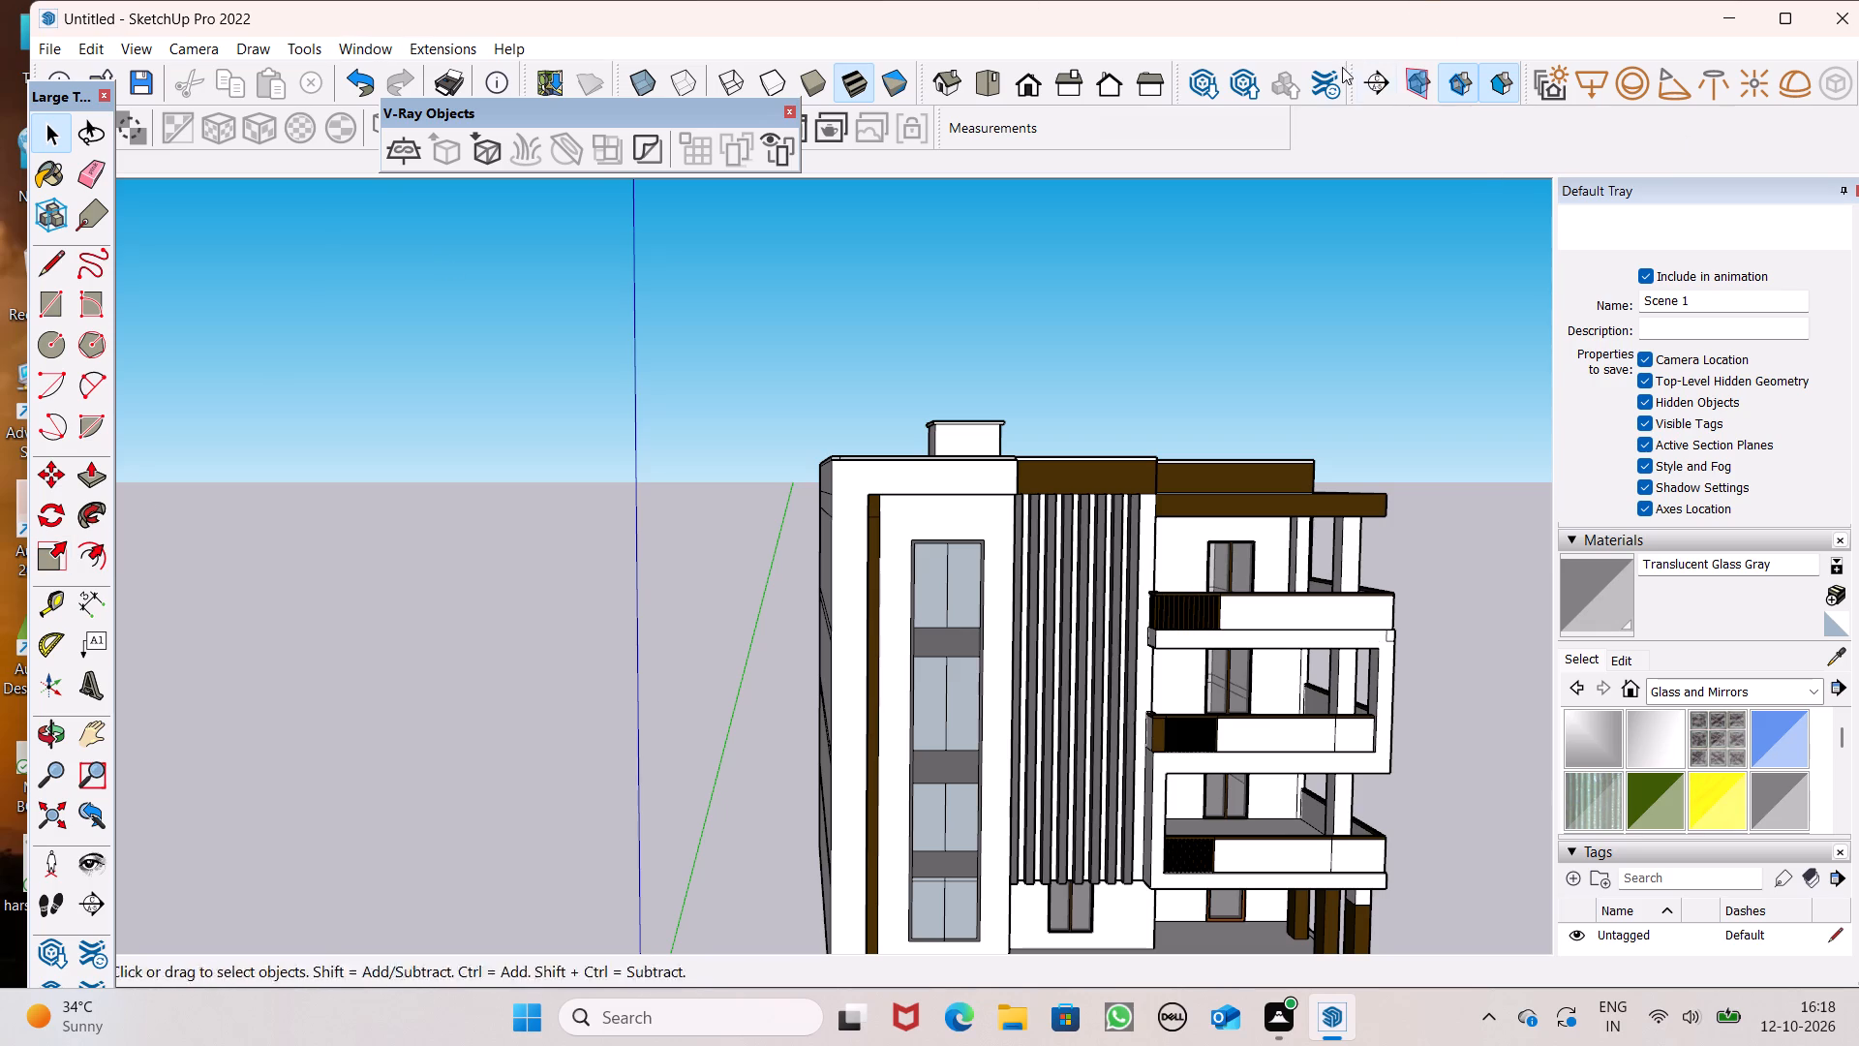
Paint the top face of the rooftop block's cap with Color M05 from the Colors collection.
click(1800, 705)
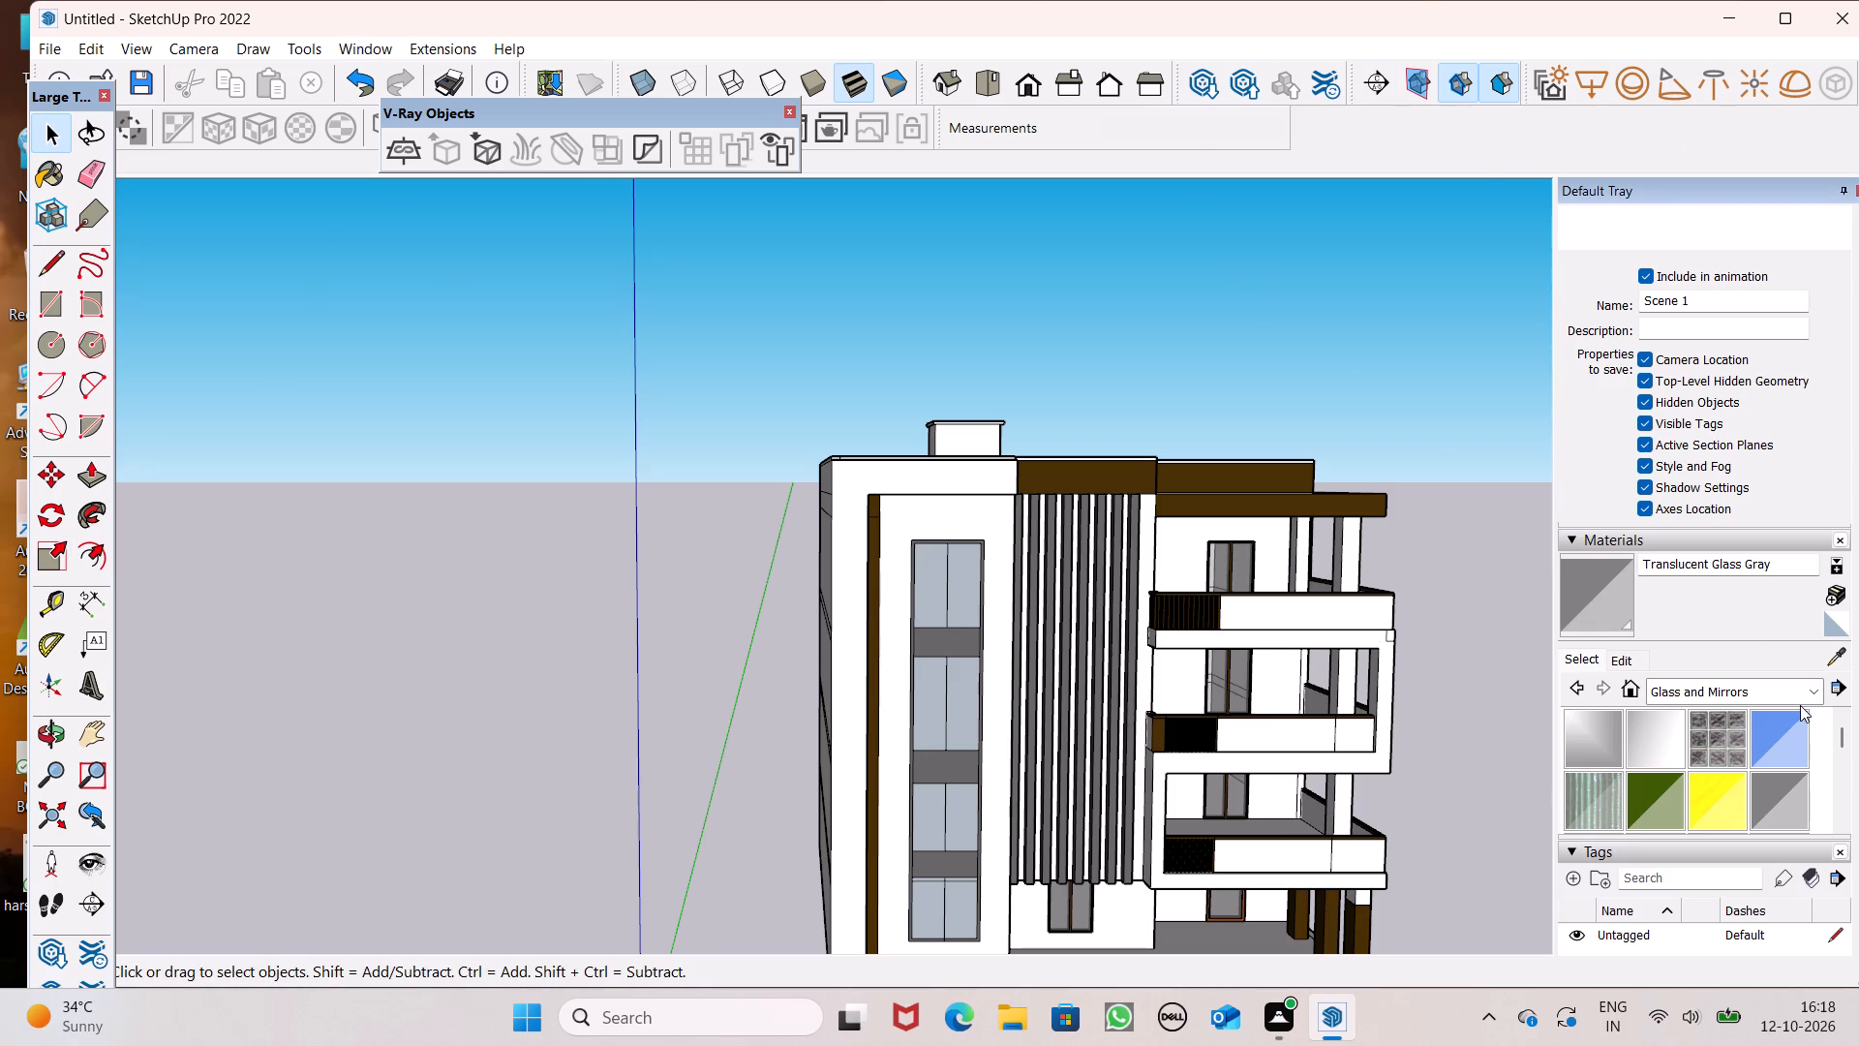
click(1808, 690)
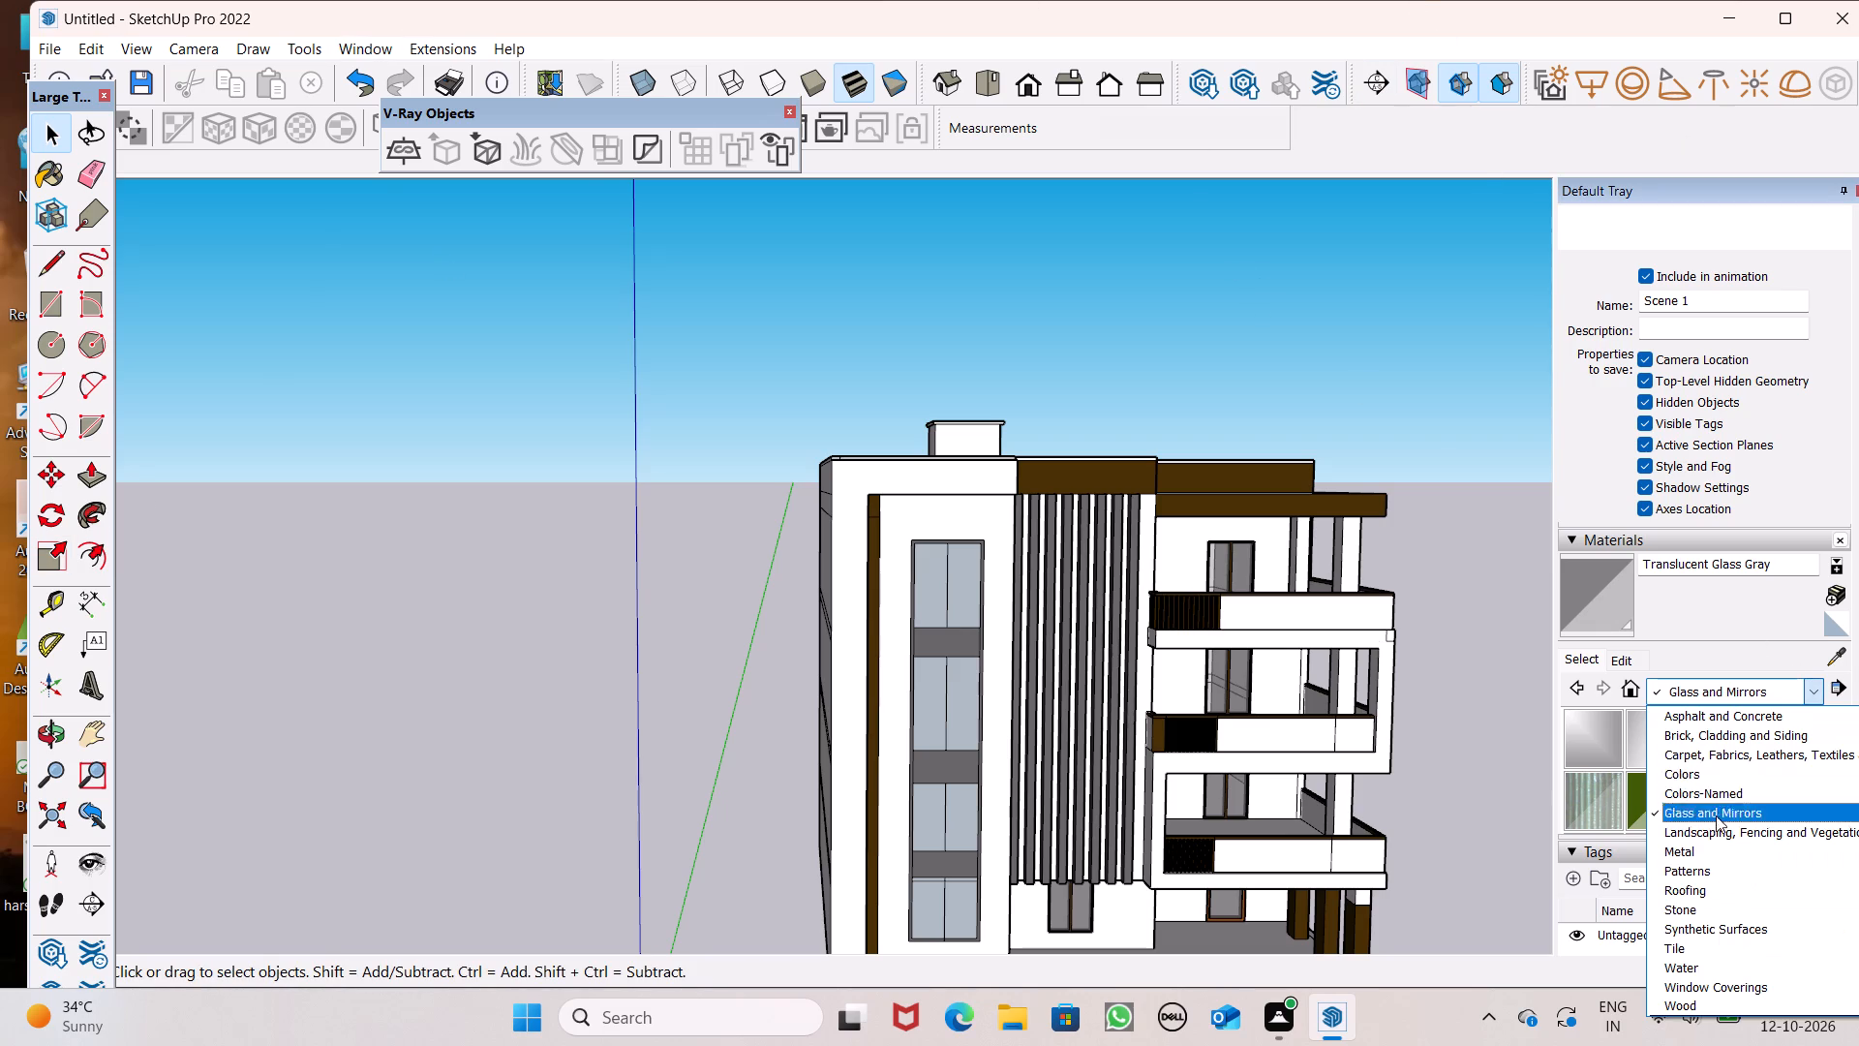
click(1728, 778)
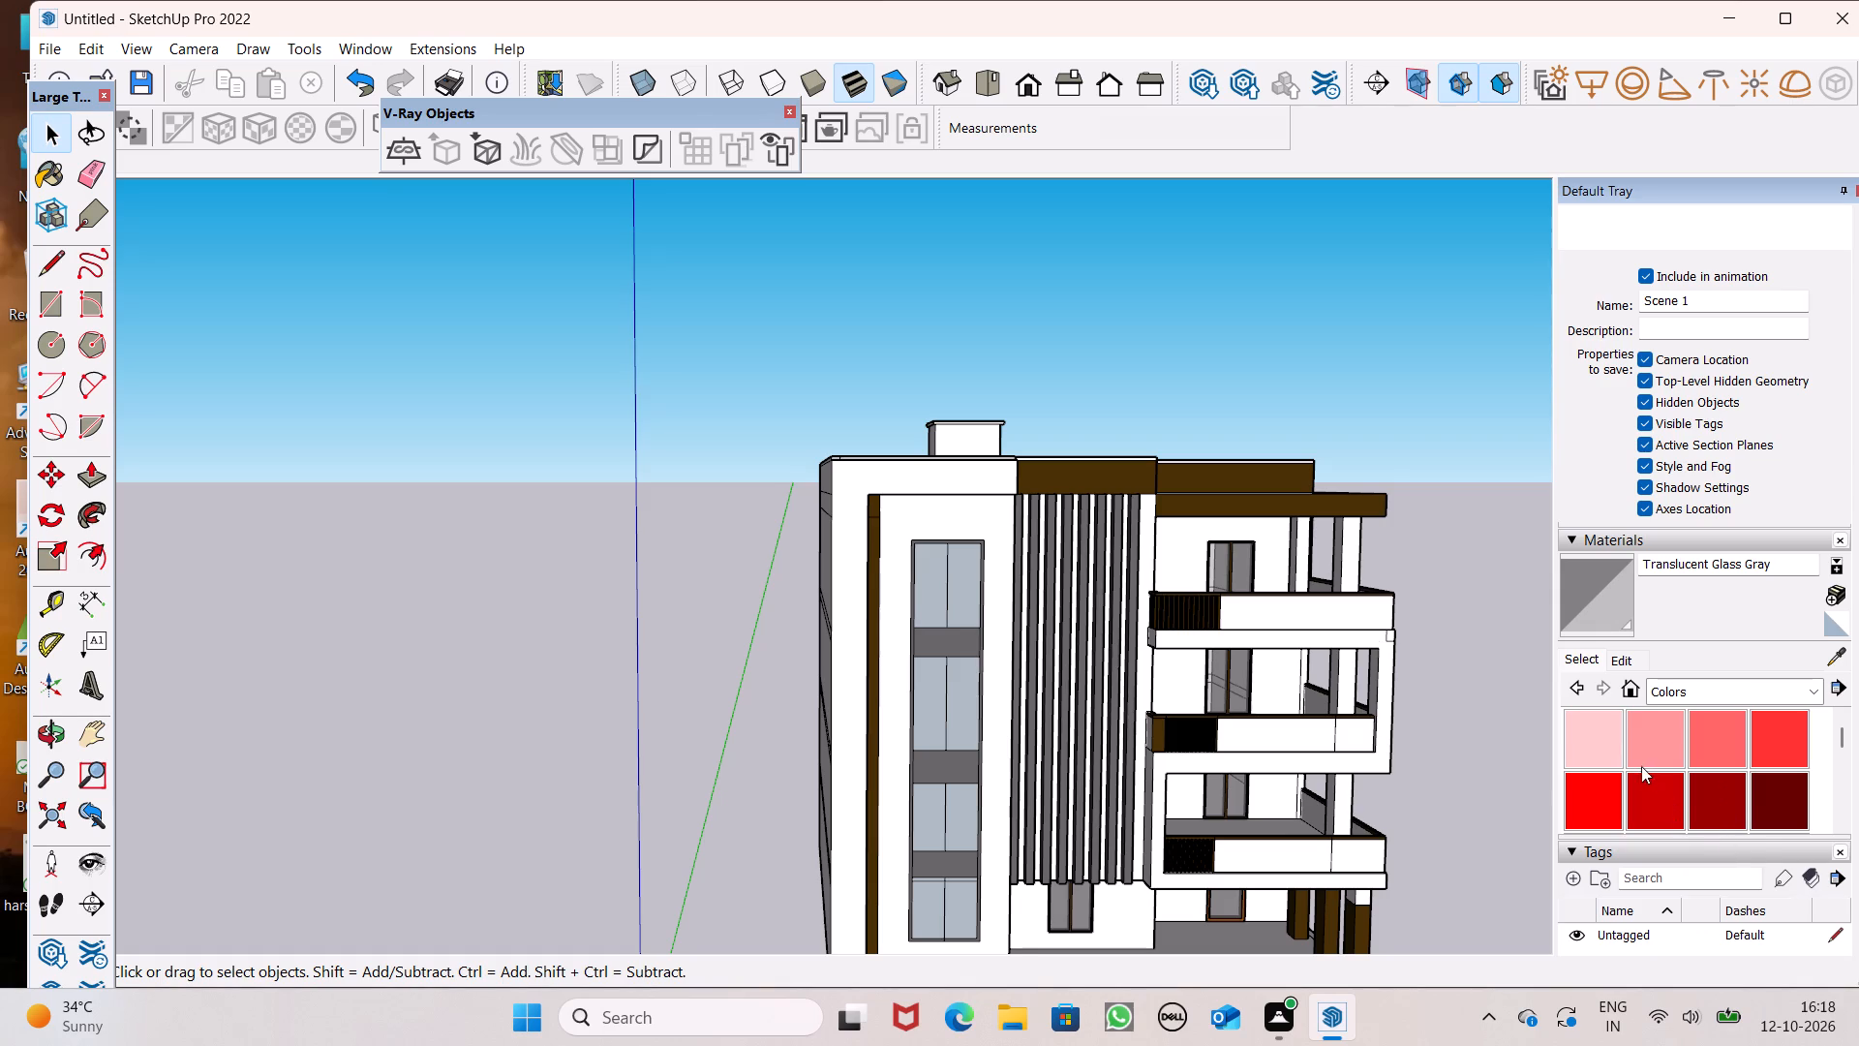
scroll(1641, 763, down, 13)
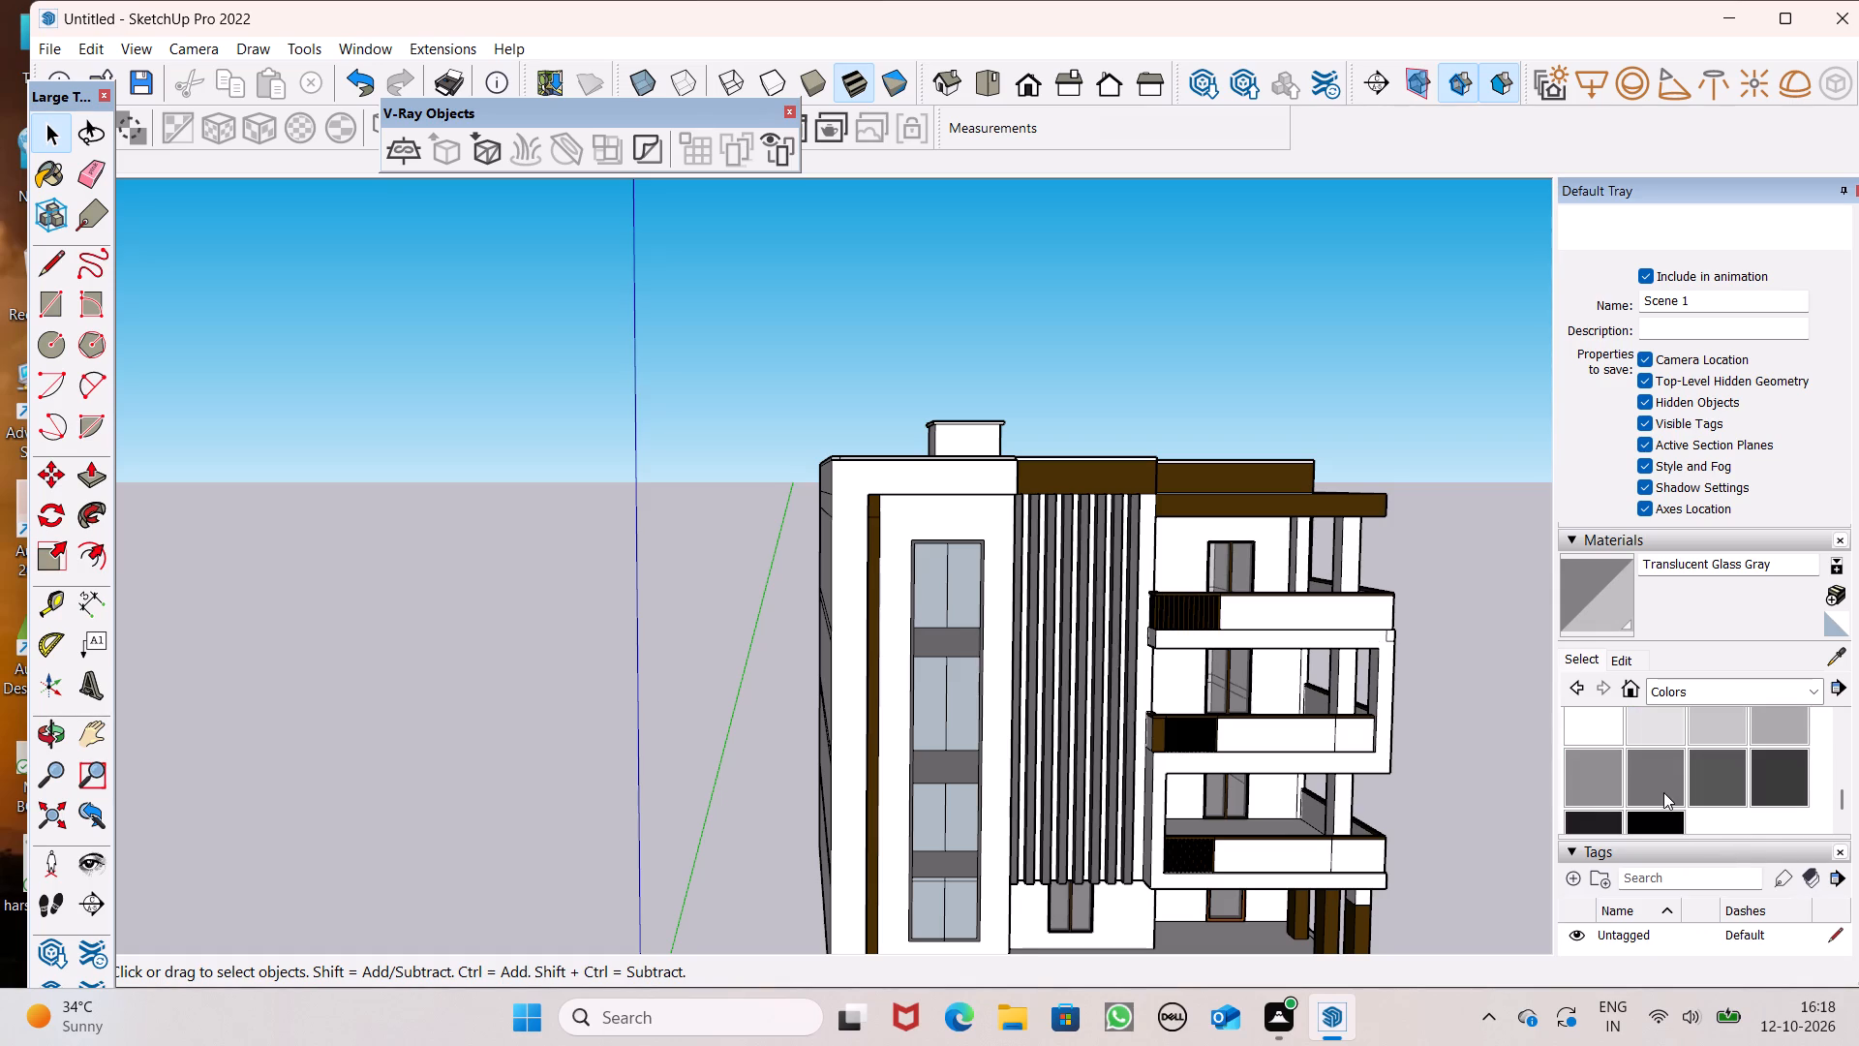
click(1767, 718)
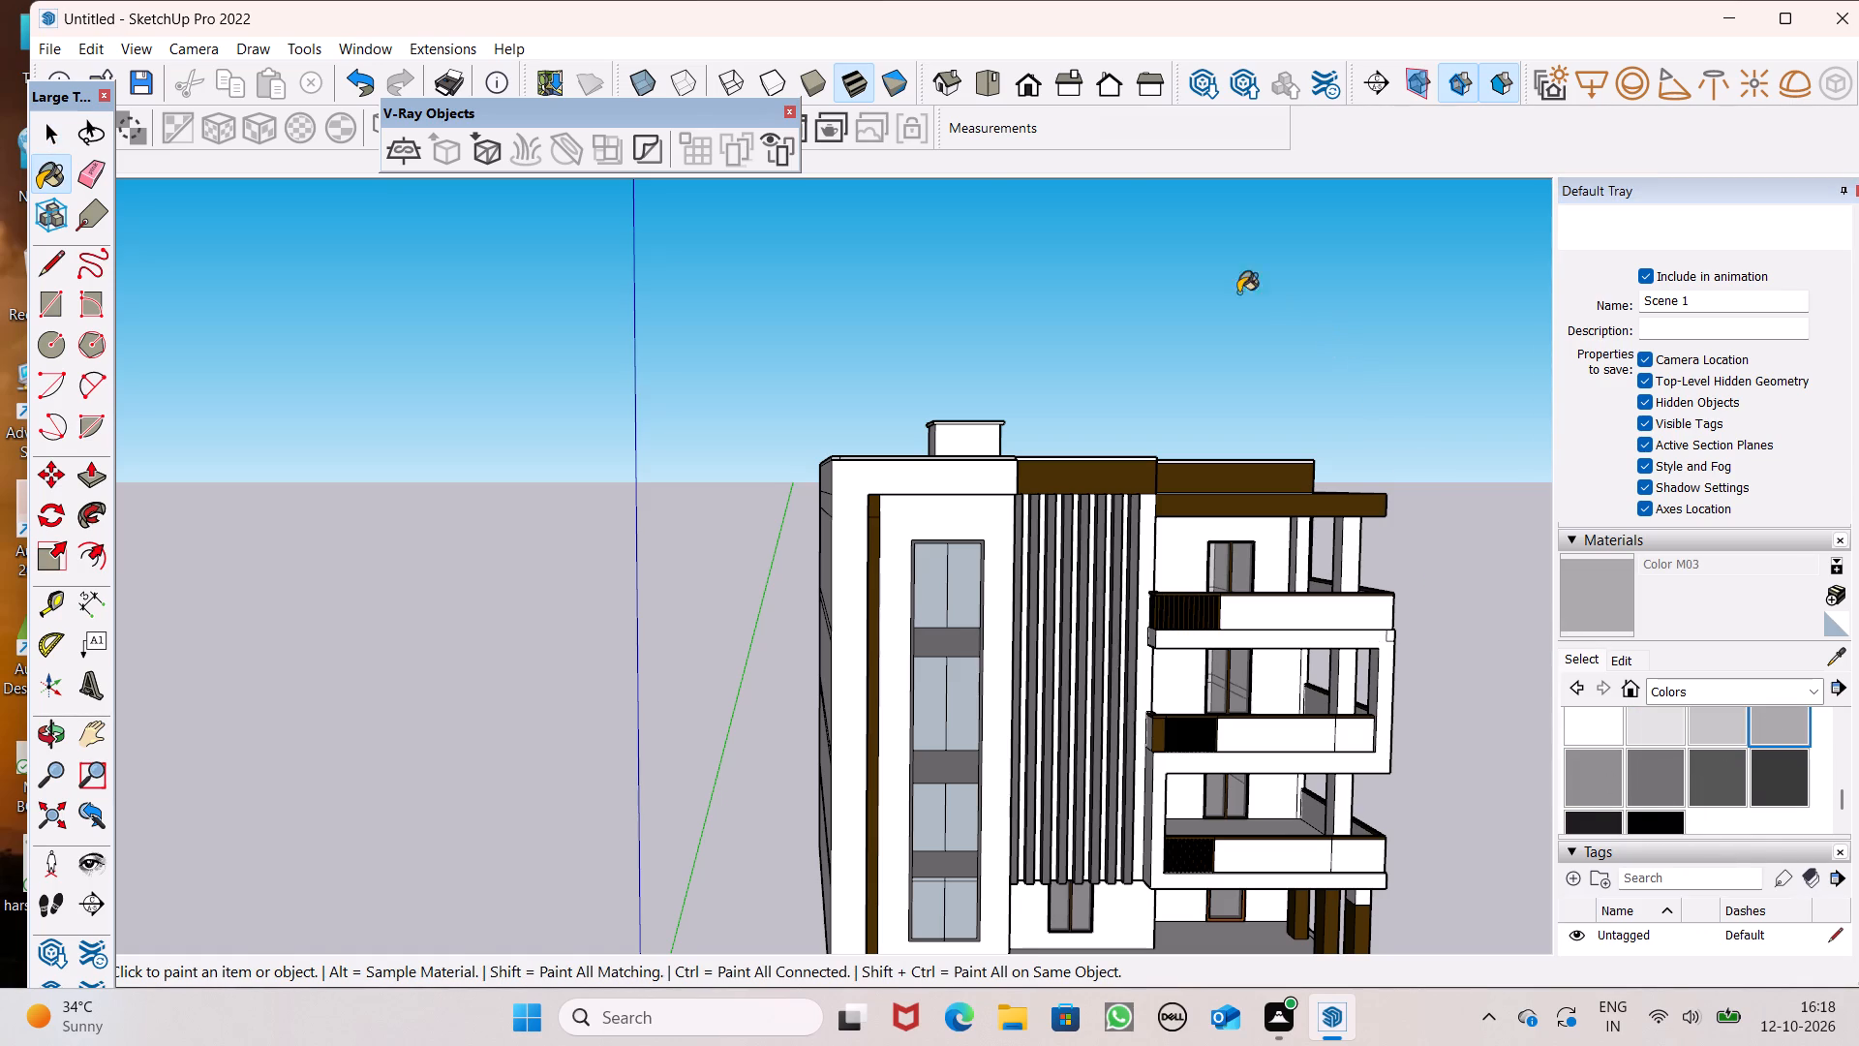
scroll(793, 41, up, 1)
click(1590, 763)
click(1628, 770)
scroll(916, 267, up, 6)
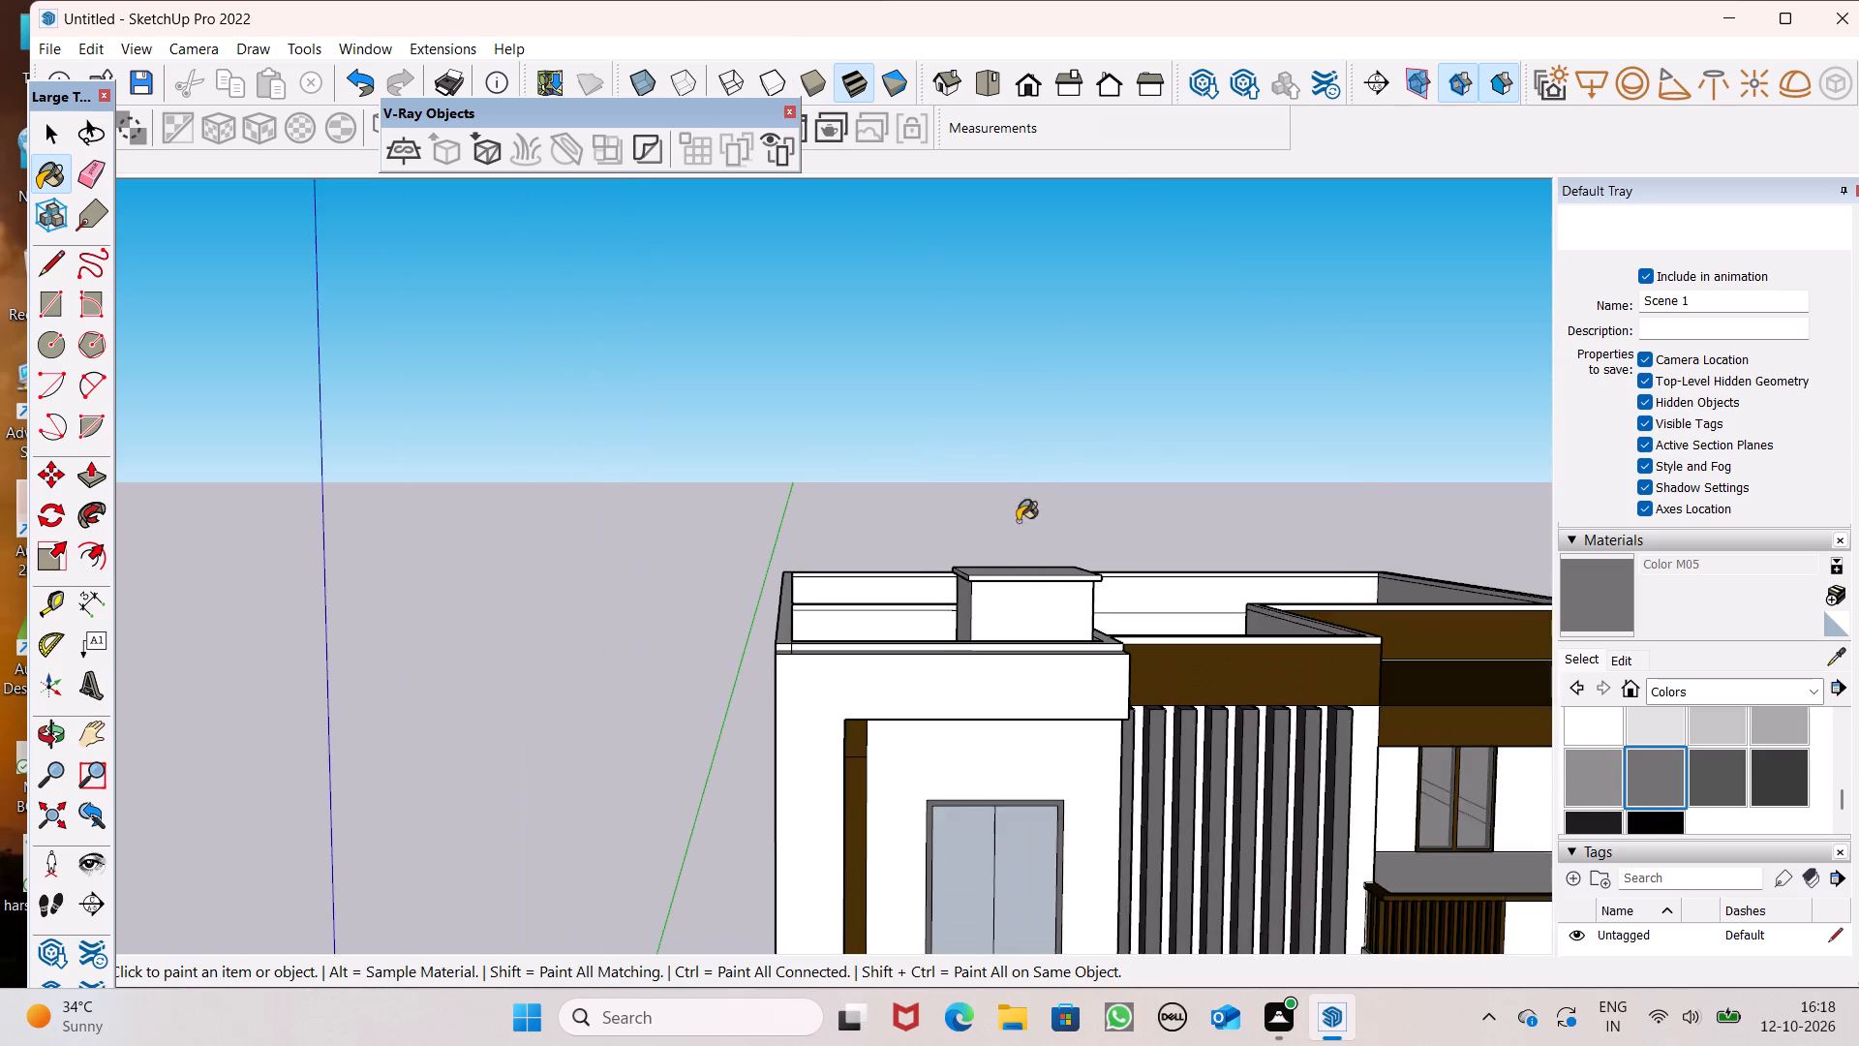
scroll(1042, 550, up, 8)
click(954, 614)
scroll(928, 656, up, 3)
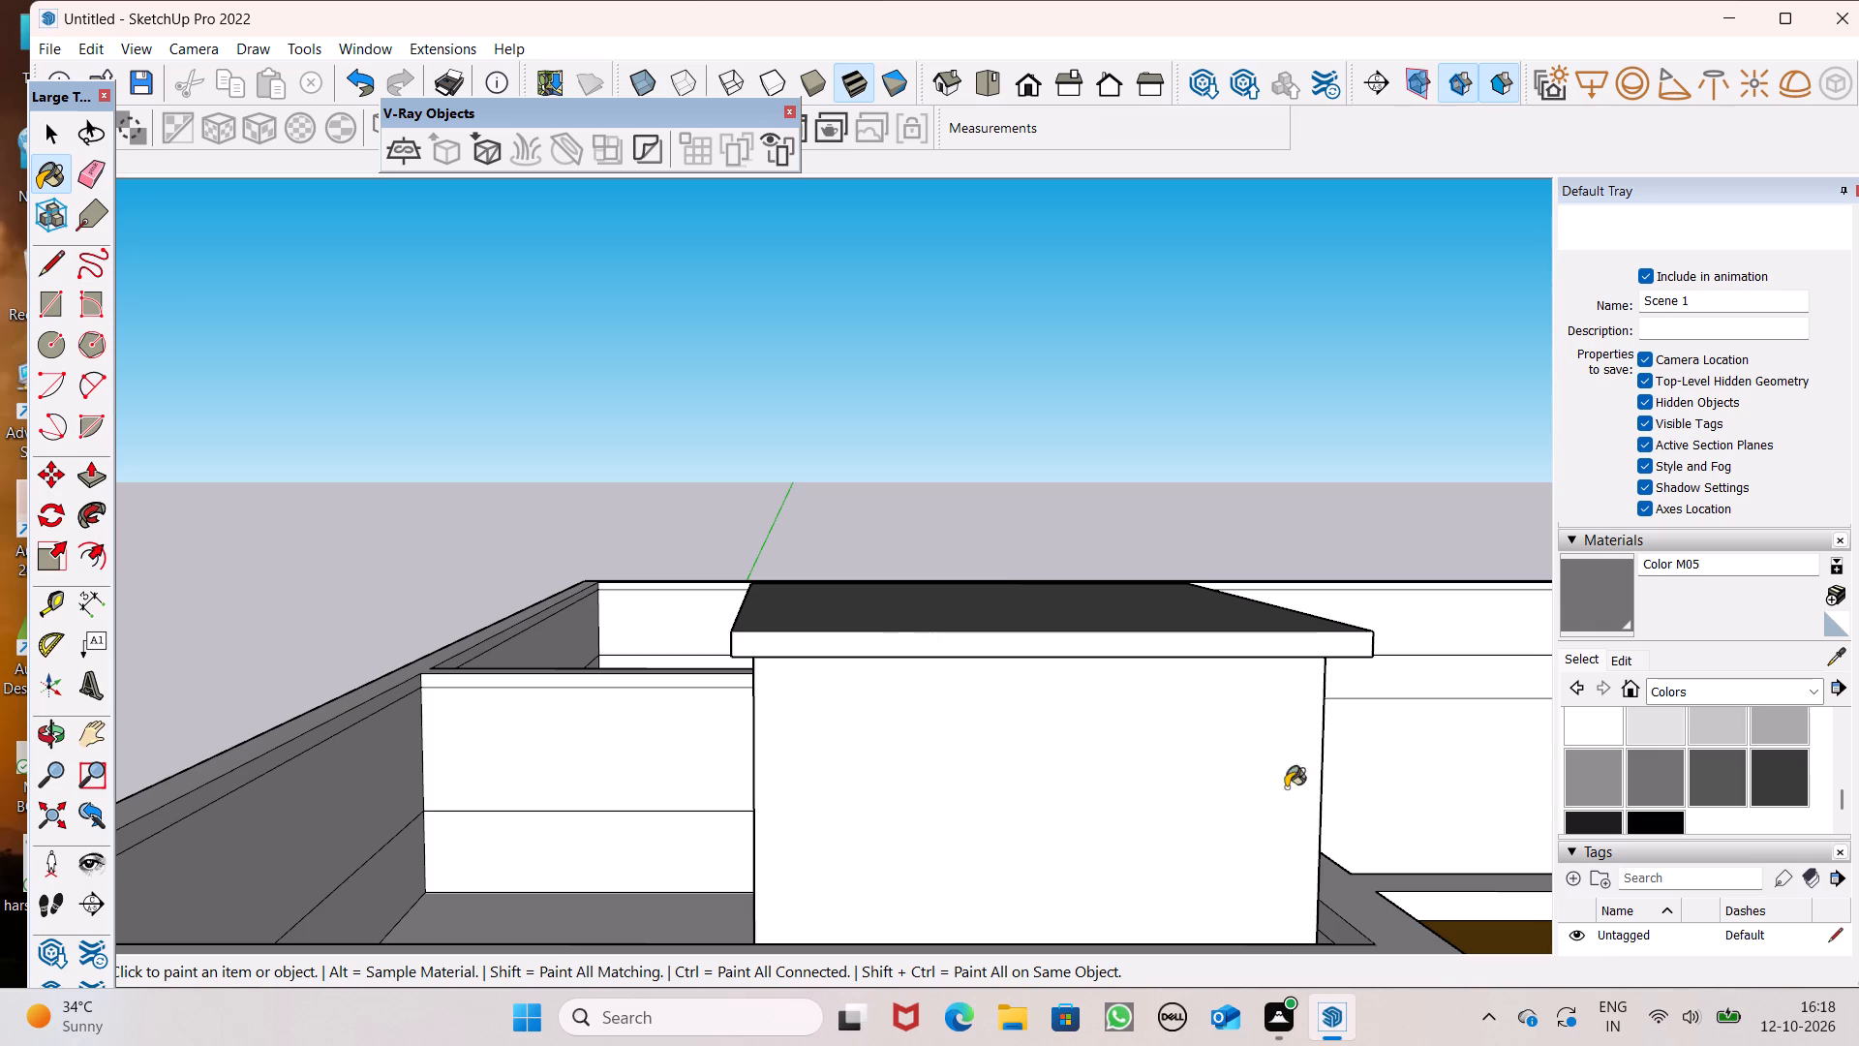
Paint all four side edges of the rooftop block's cap with Color M05.
middle_drag(1153, 687, 1249, 827)
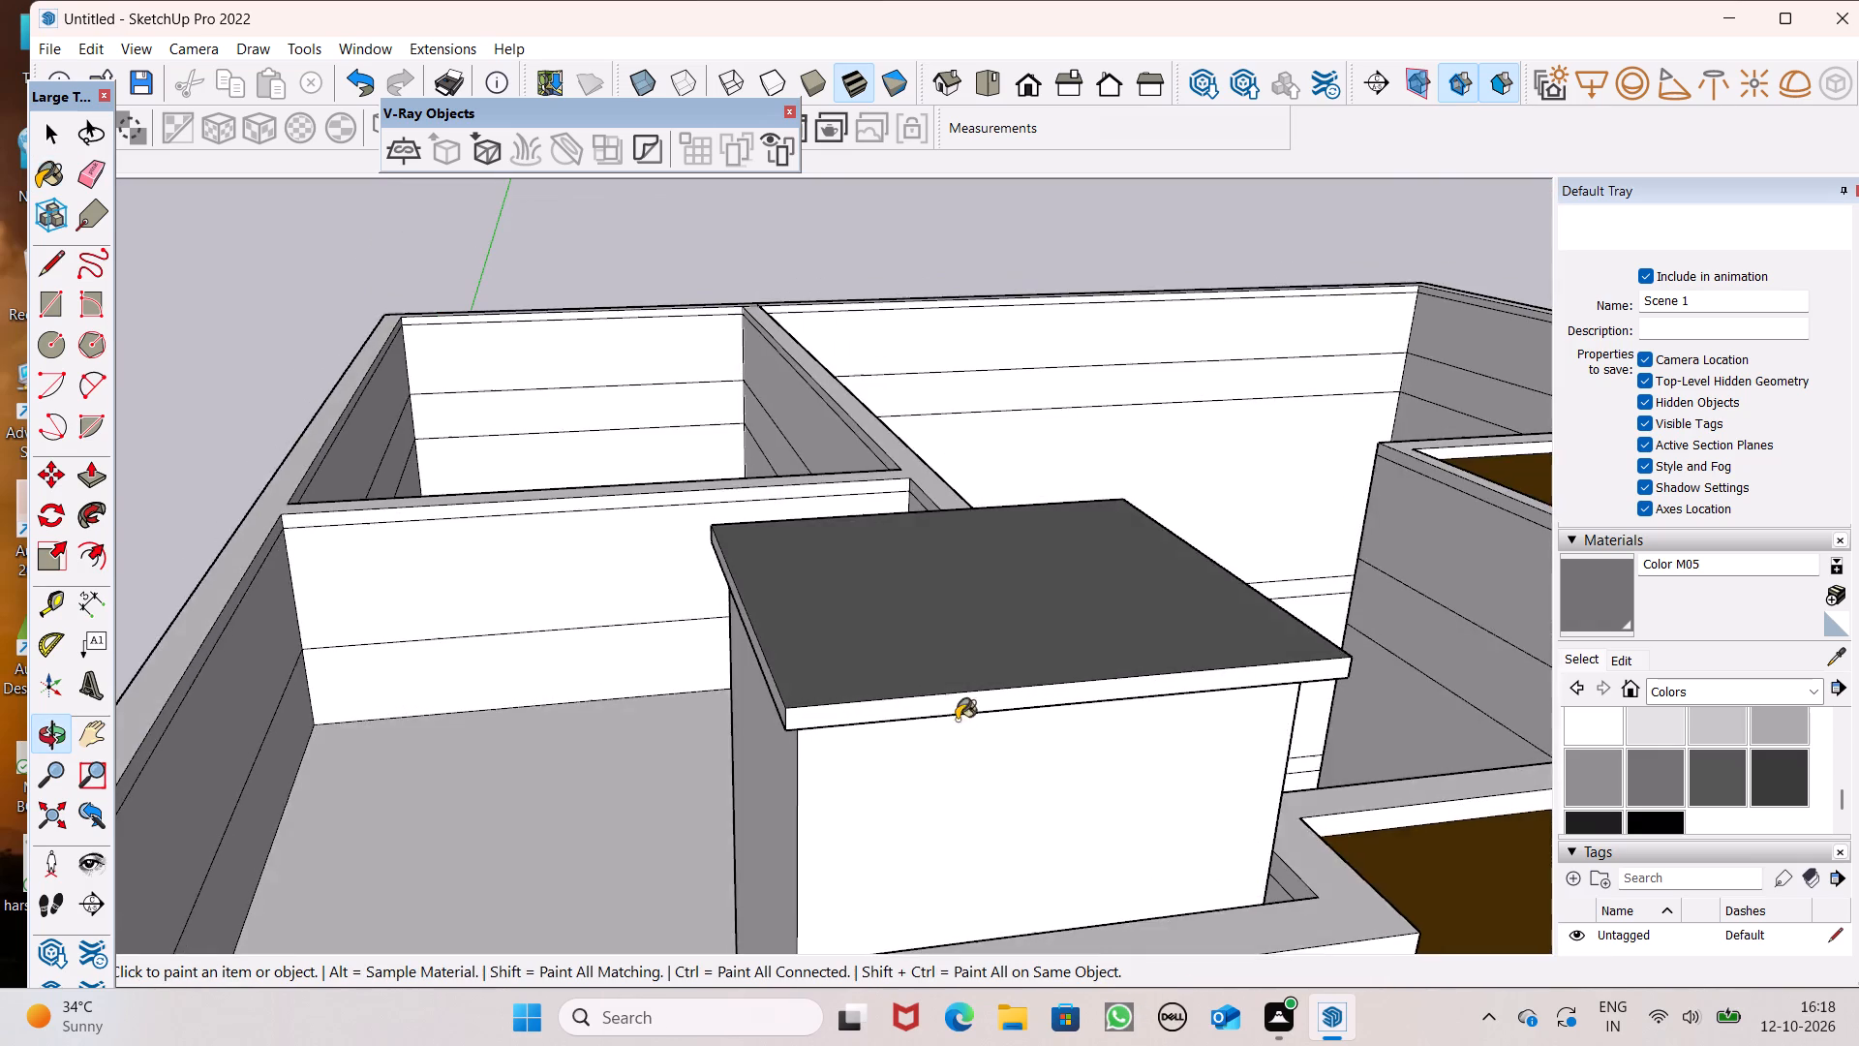
scroll(844, 696, up, 5)
click(815, 723)
scroll(820, 722, up, 1)
middle_drag(822, 725, 1246, 700)
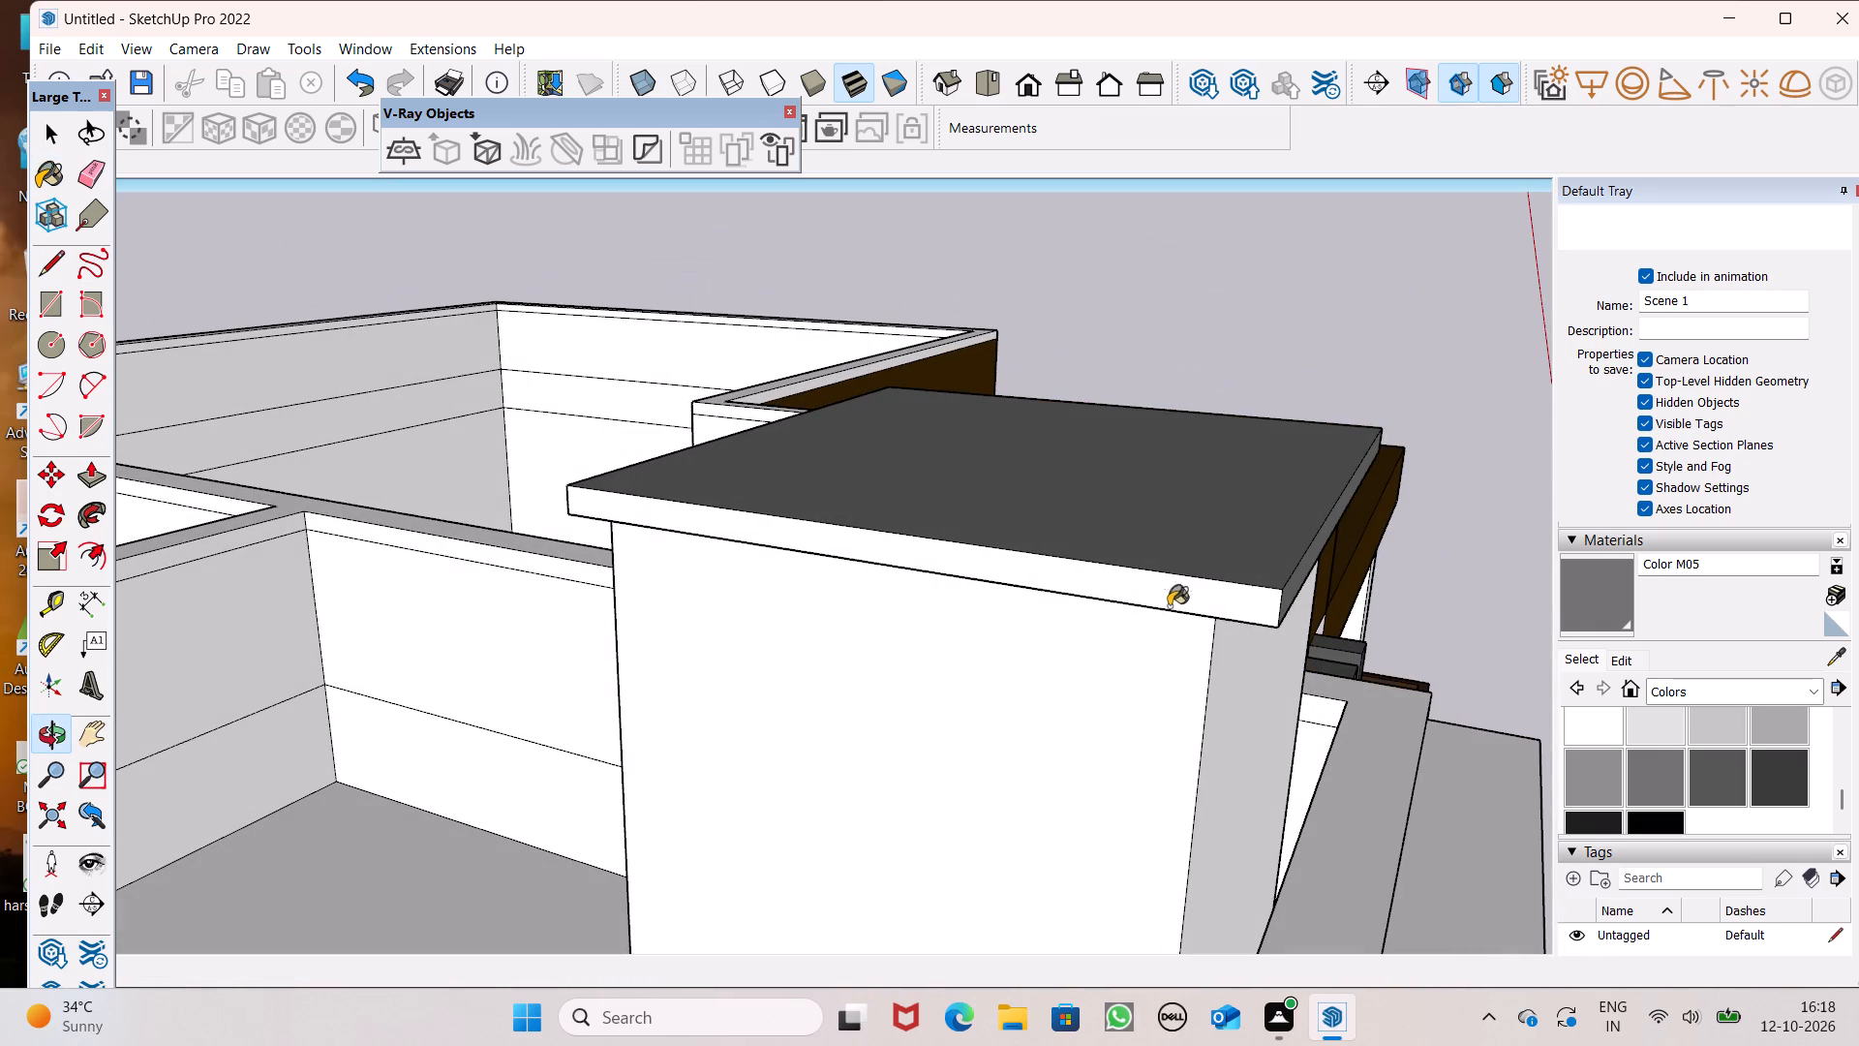
click(1183, 594)
middle_drag(1368, 681, 369, 709)
scroll(278, 416, up, 6)
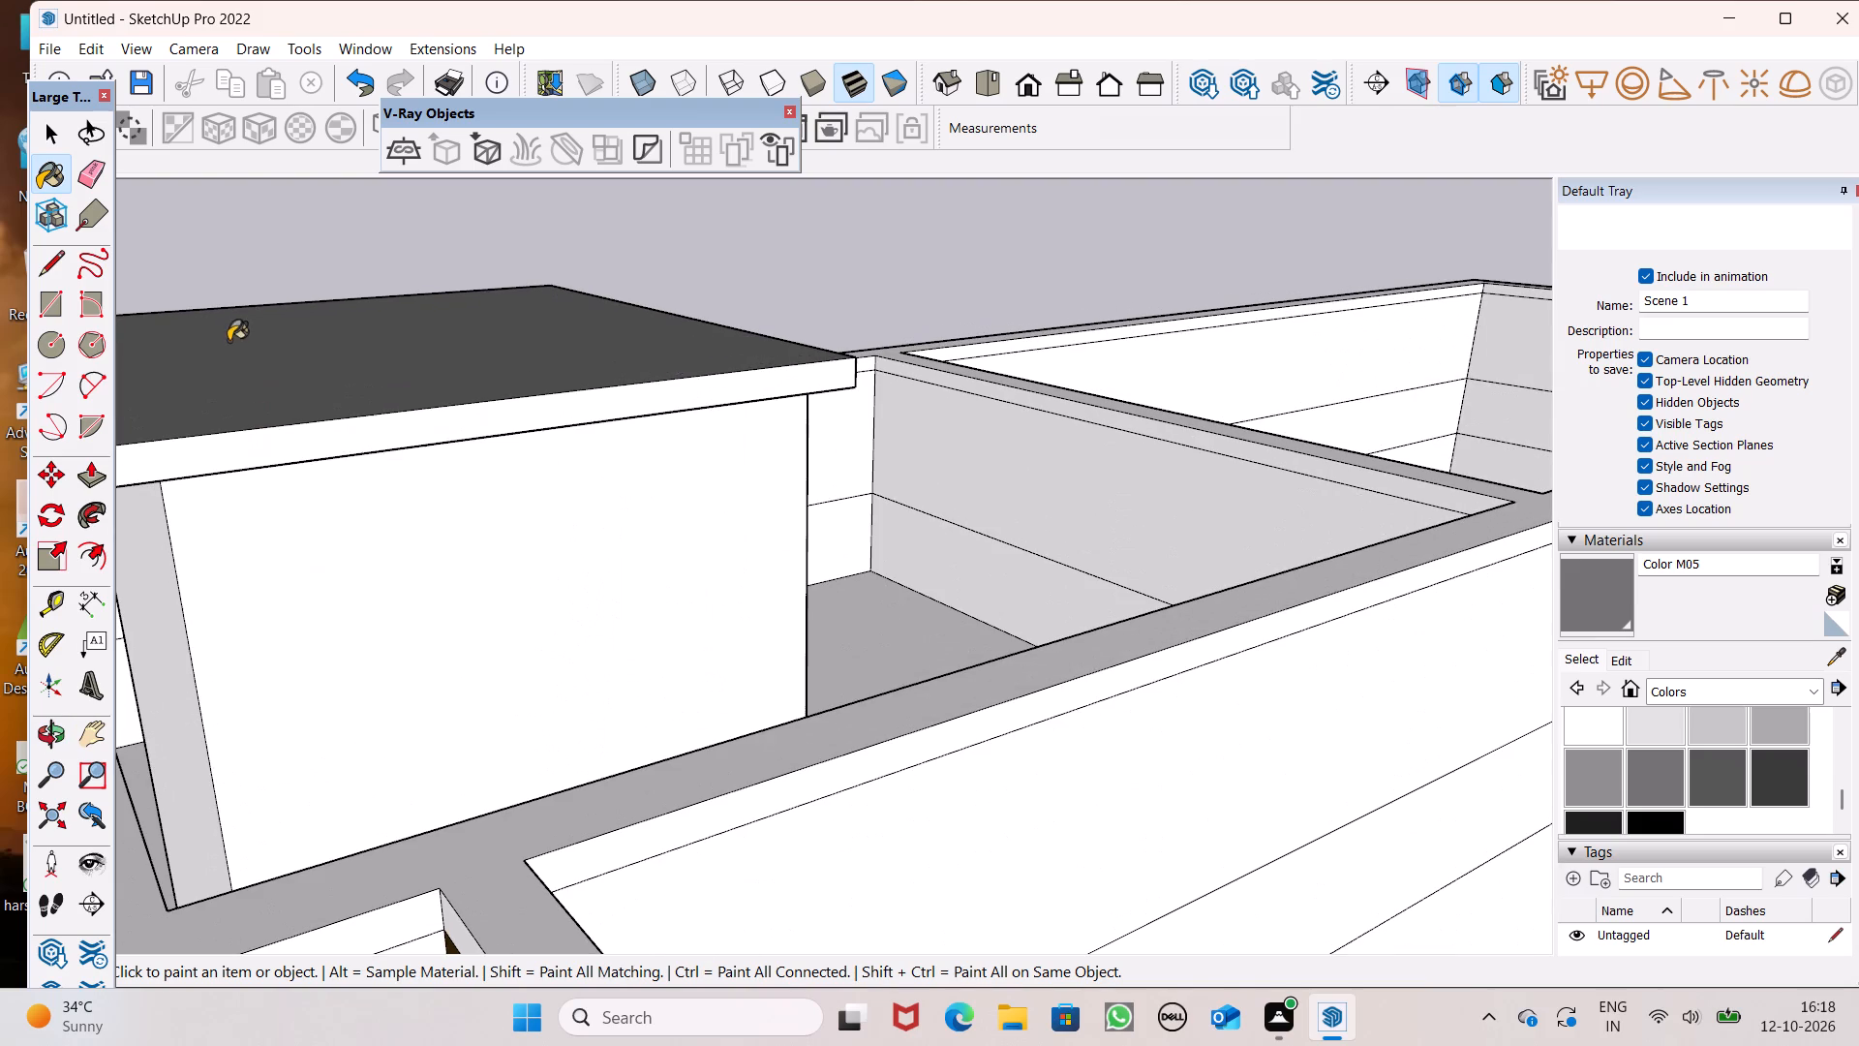
click(300, 439)
middle_drag(905, 539, 483, 701)
scroll(507, 719, up, 1)
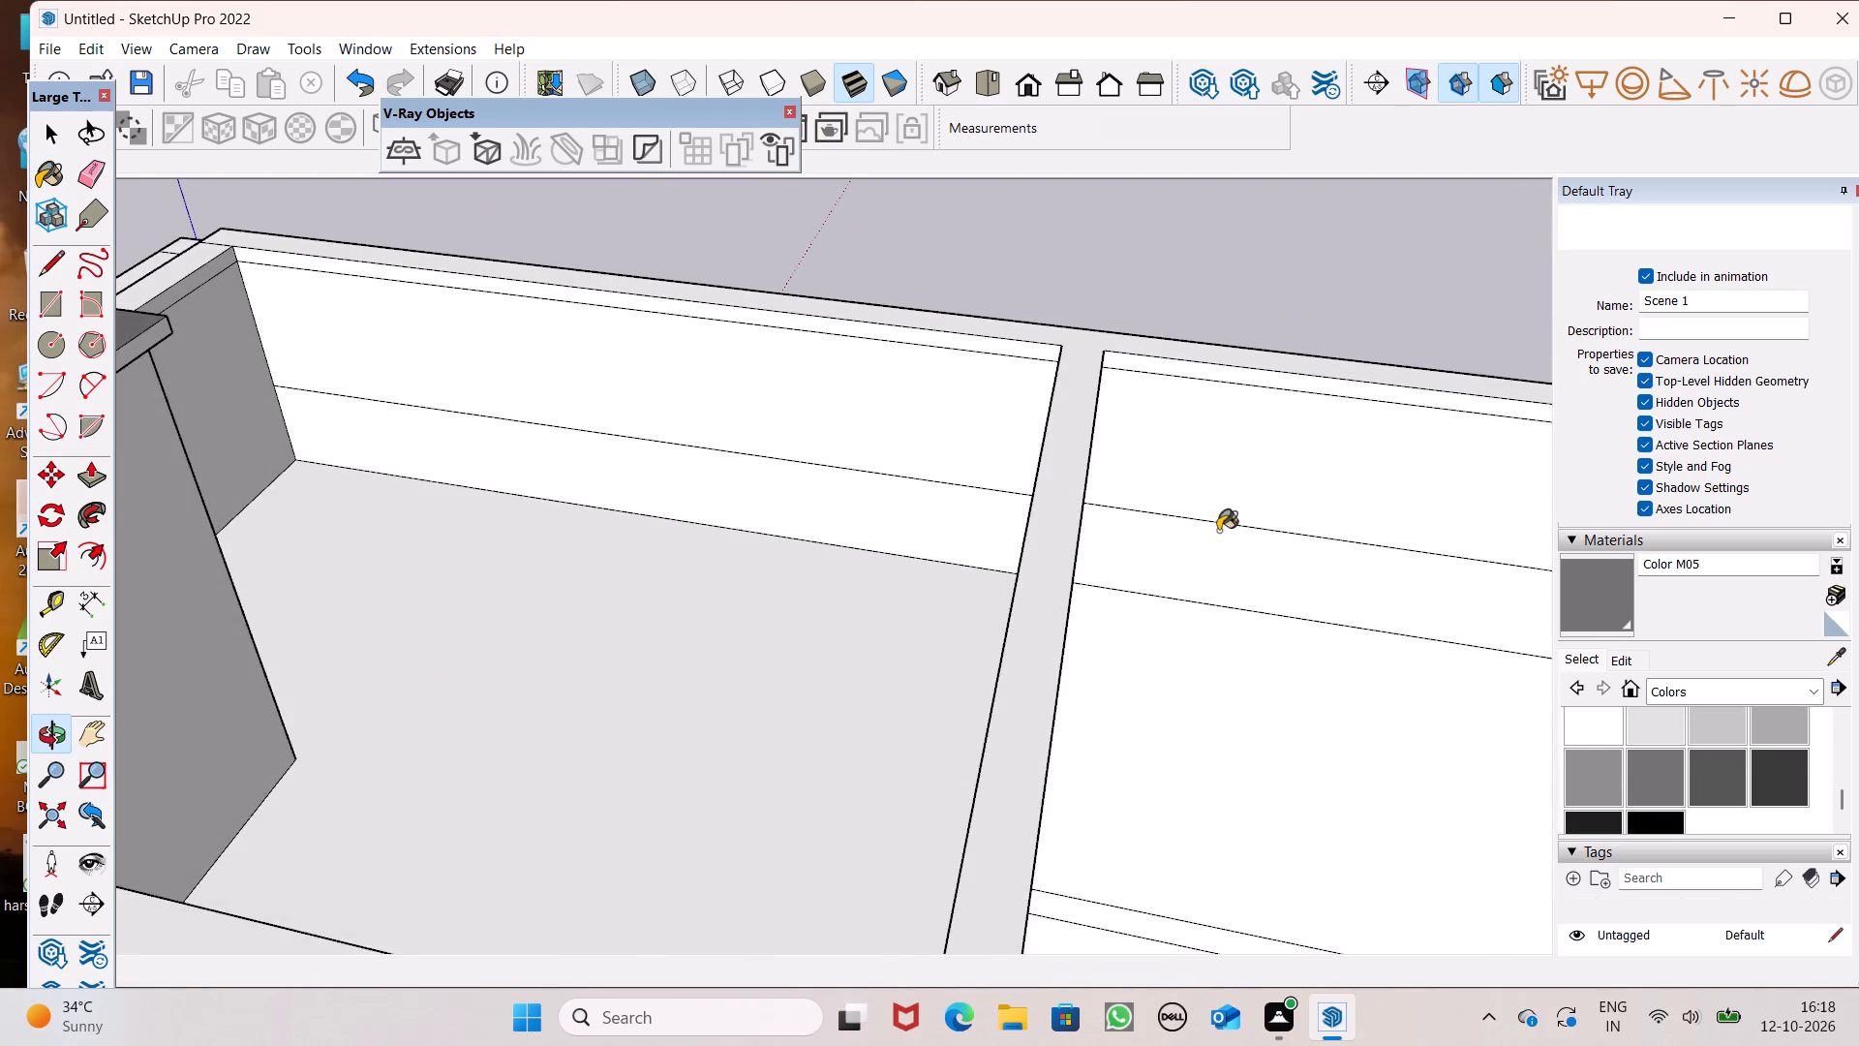
scroll(1220, 531, down, 5)
scroll(719, 595, up, 3)
scroll(500, 491, up, 6)
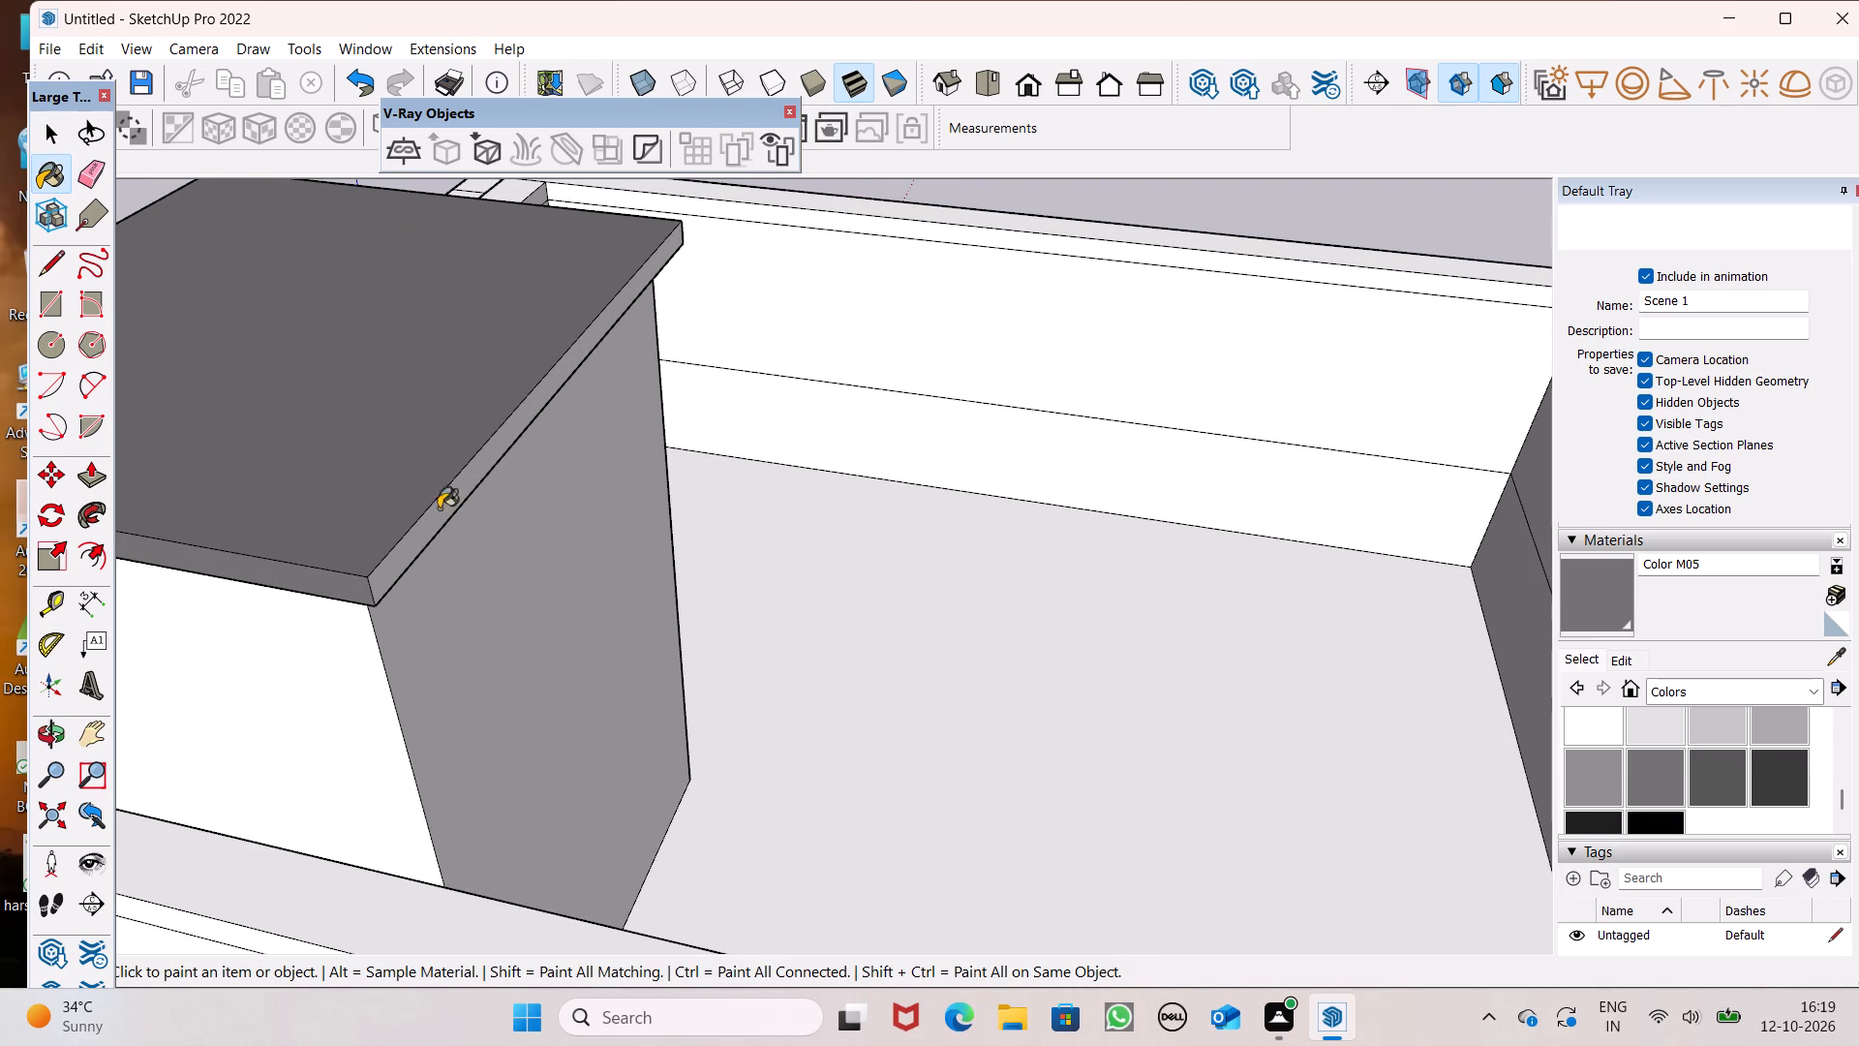
click(437, 508)
Examine the painted cap, roof parapets and front facade from above and from angled views.
scroll(1036, 415, down, 6)
scroll(1073, 478, up, 1)
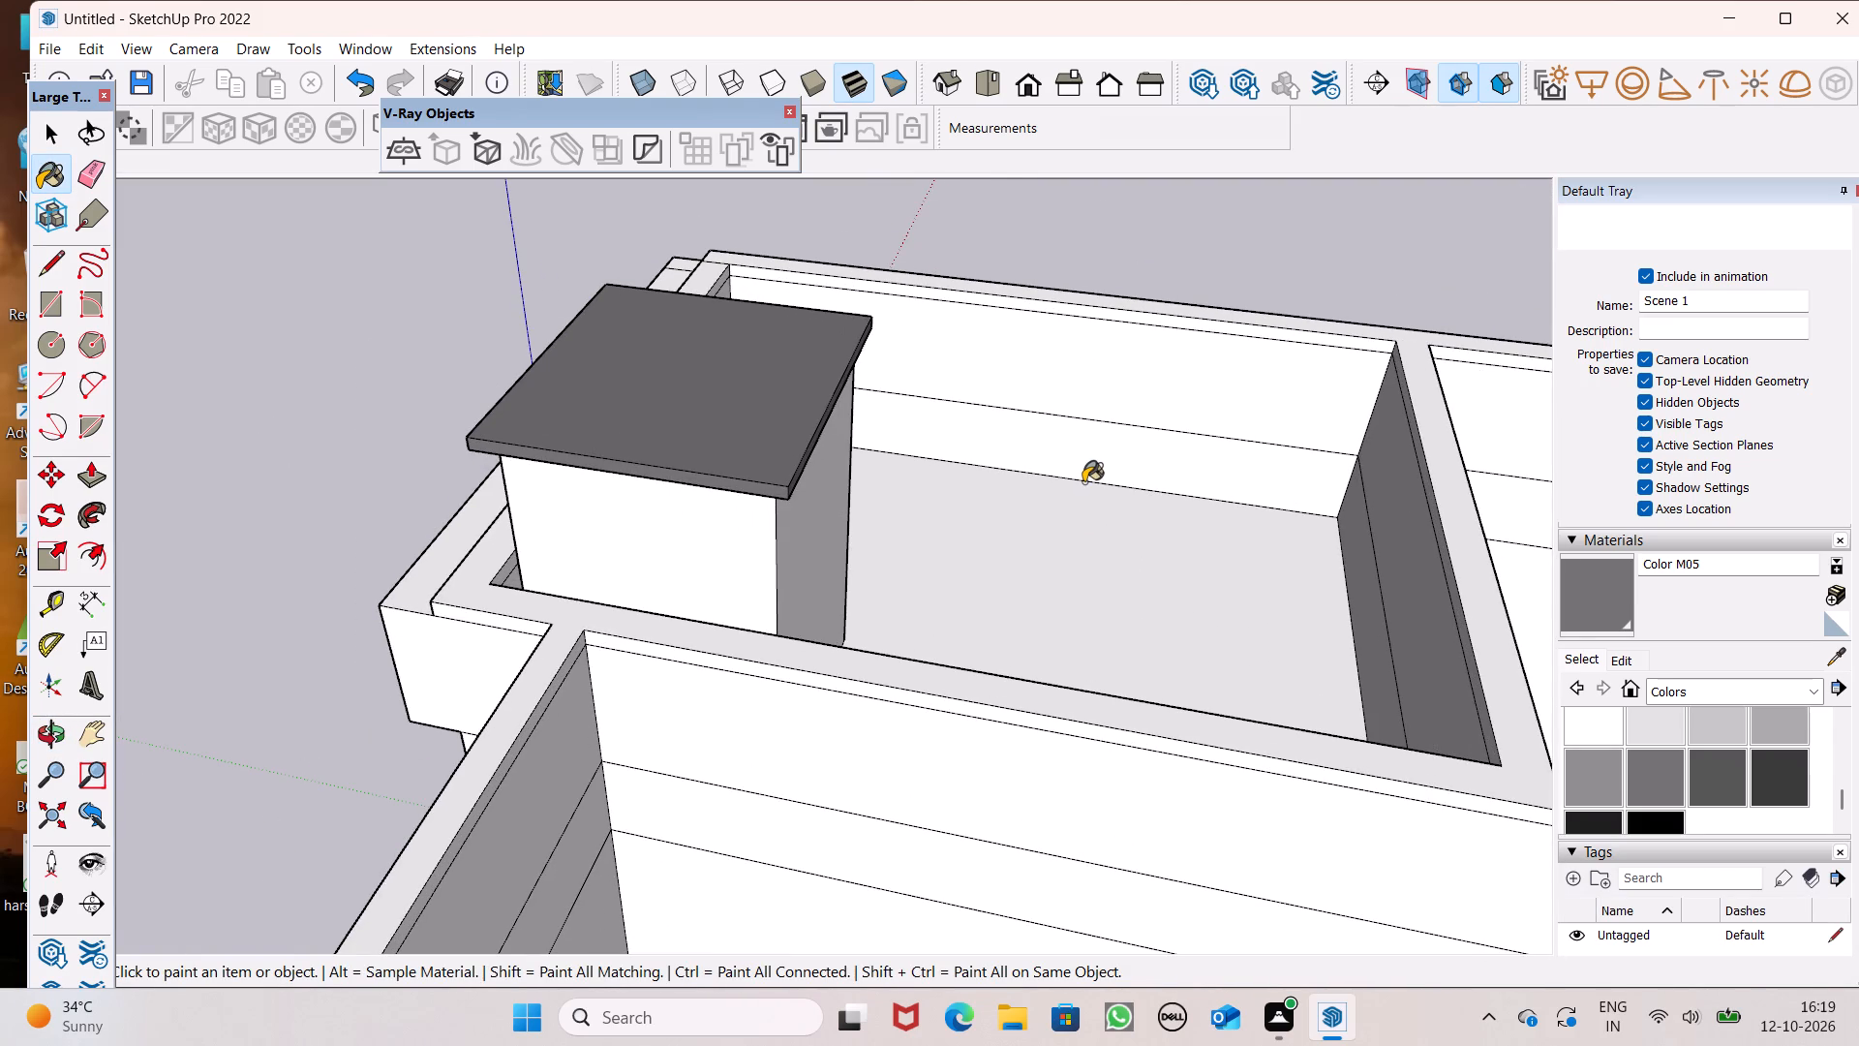
scroll(1112, 652, down, 4)
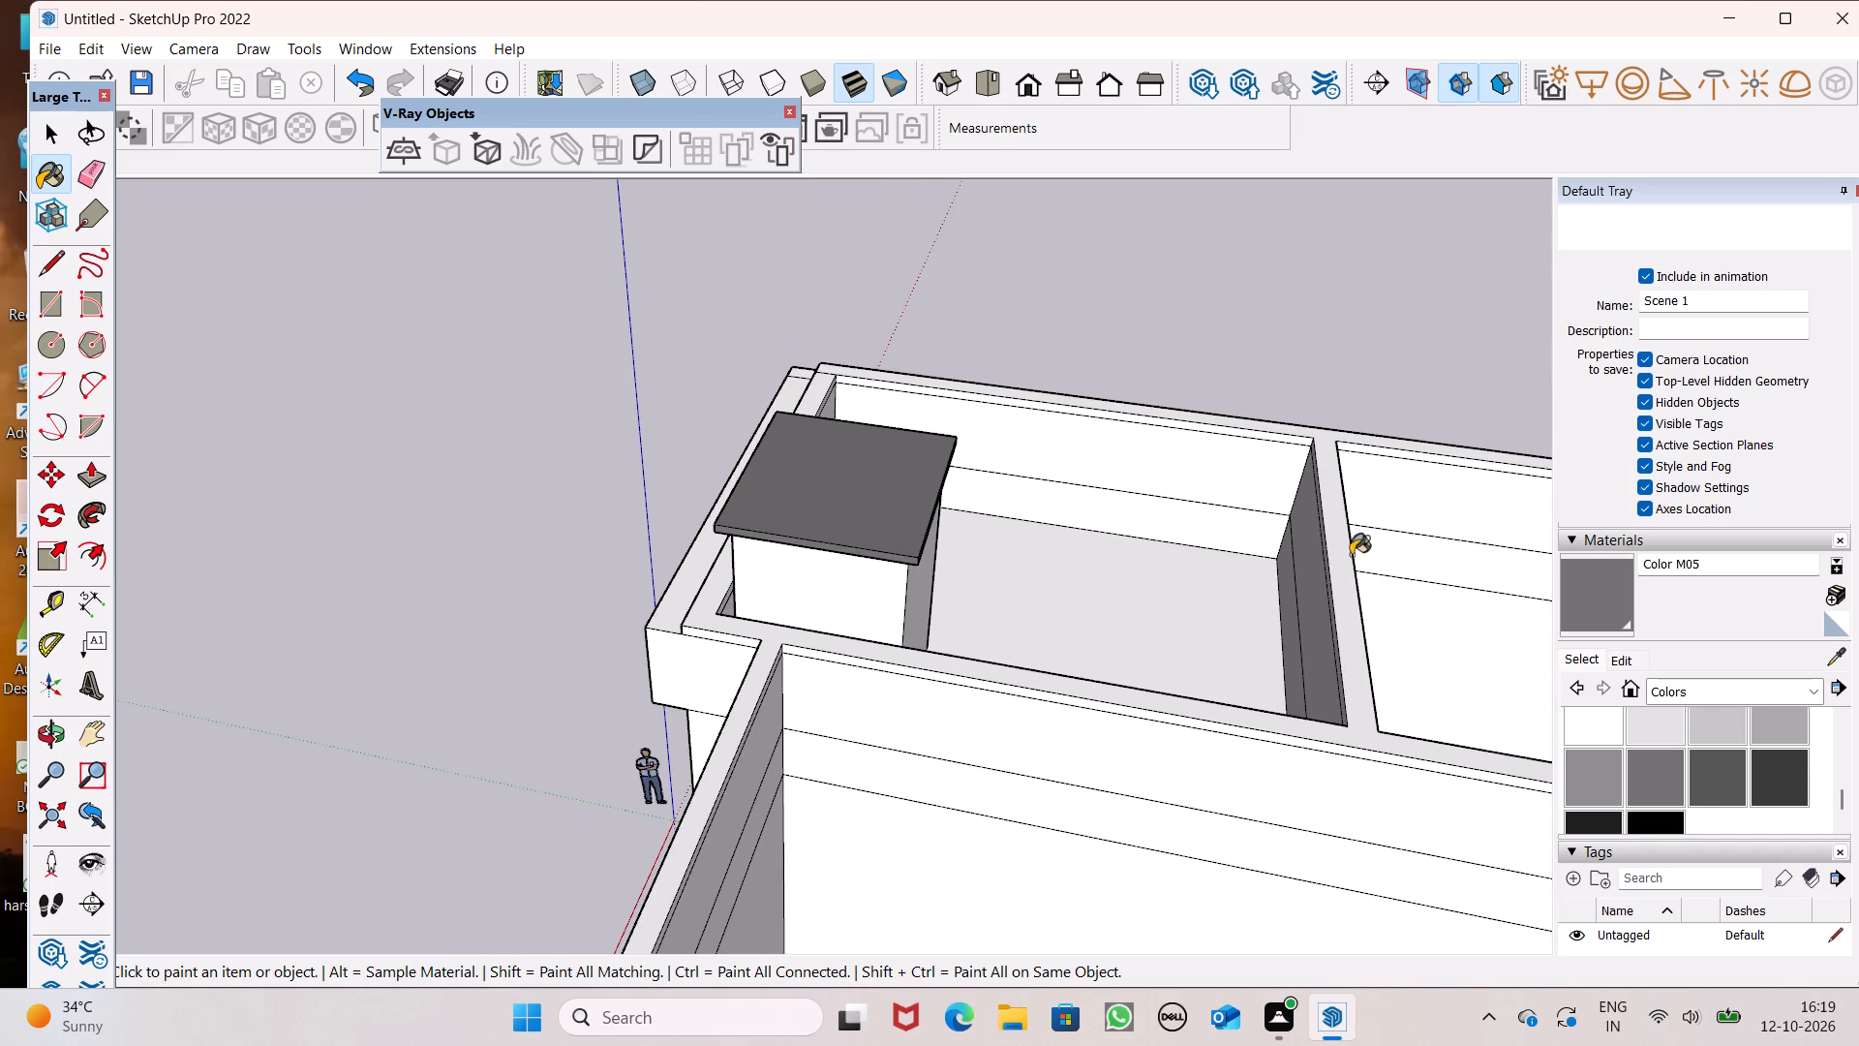
middle_drag(1342, 514, 1407, 818)
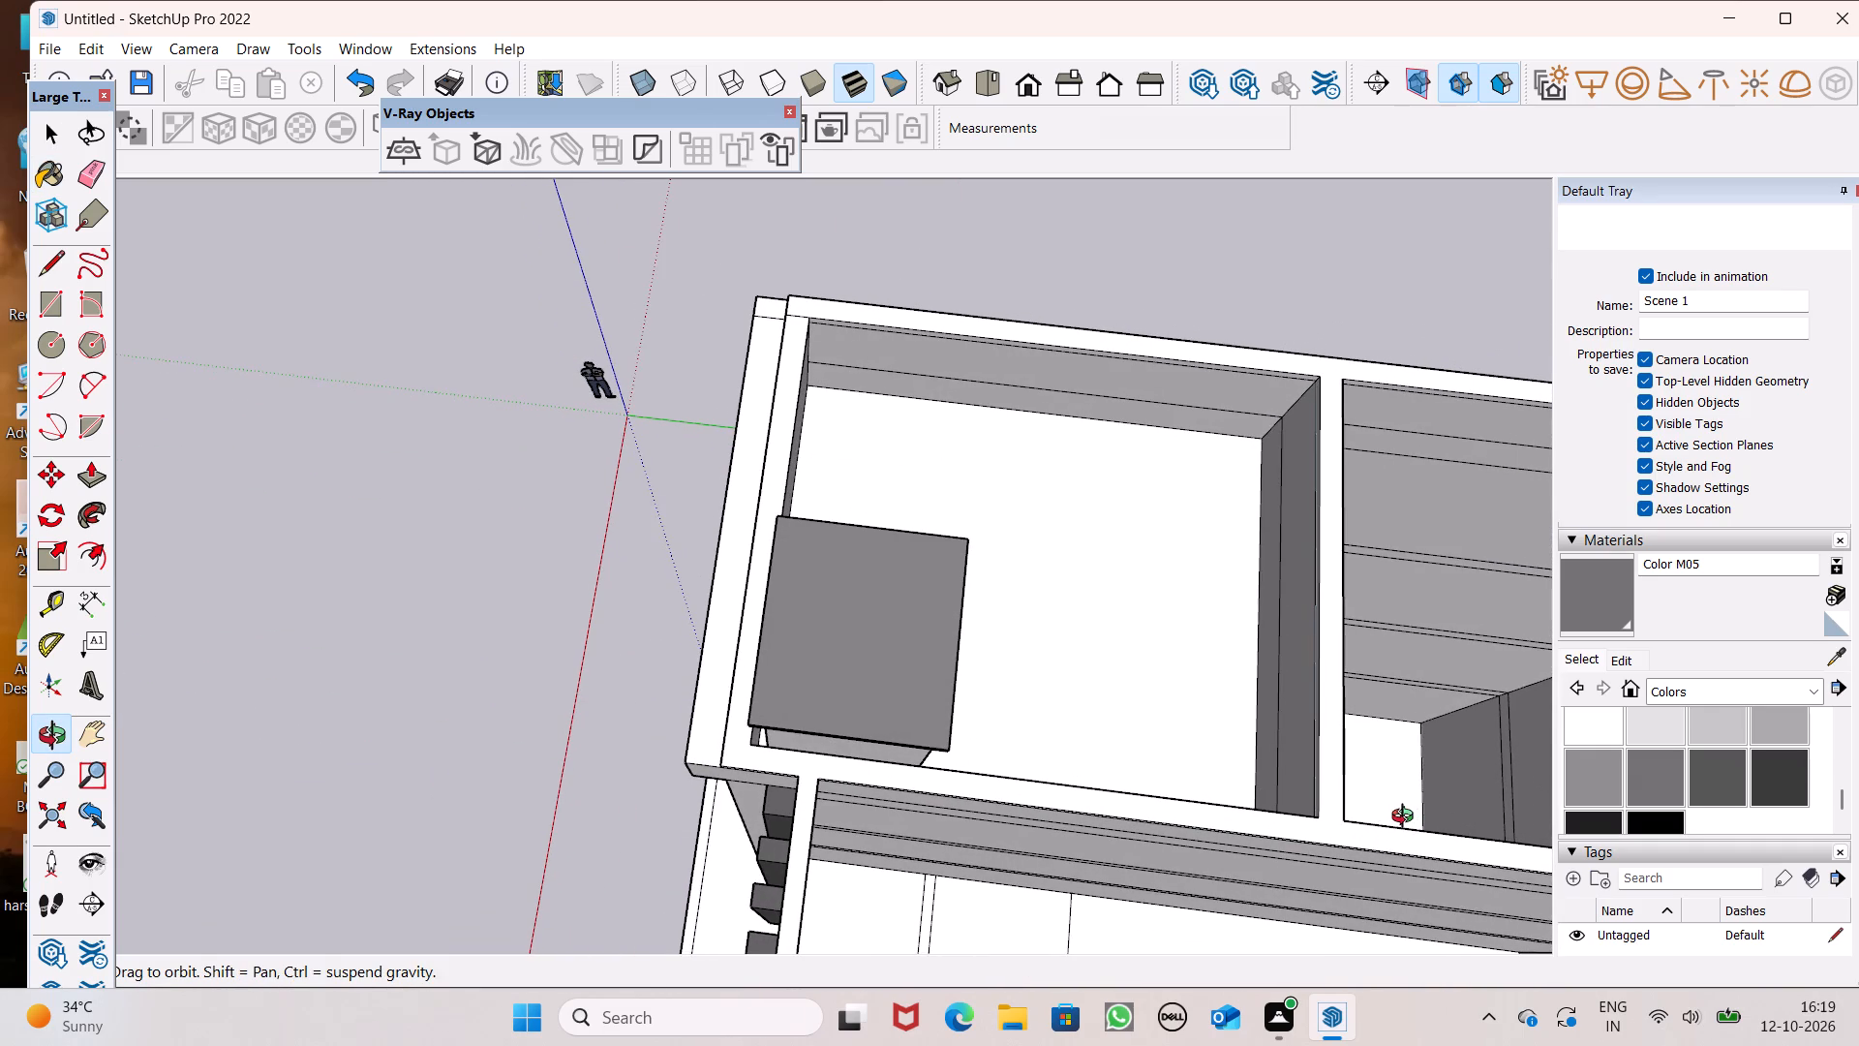
middle_drag(1407, 818, 1405, 820)
middle_drag(1078, 711, 982, 841)
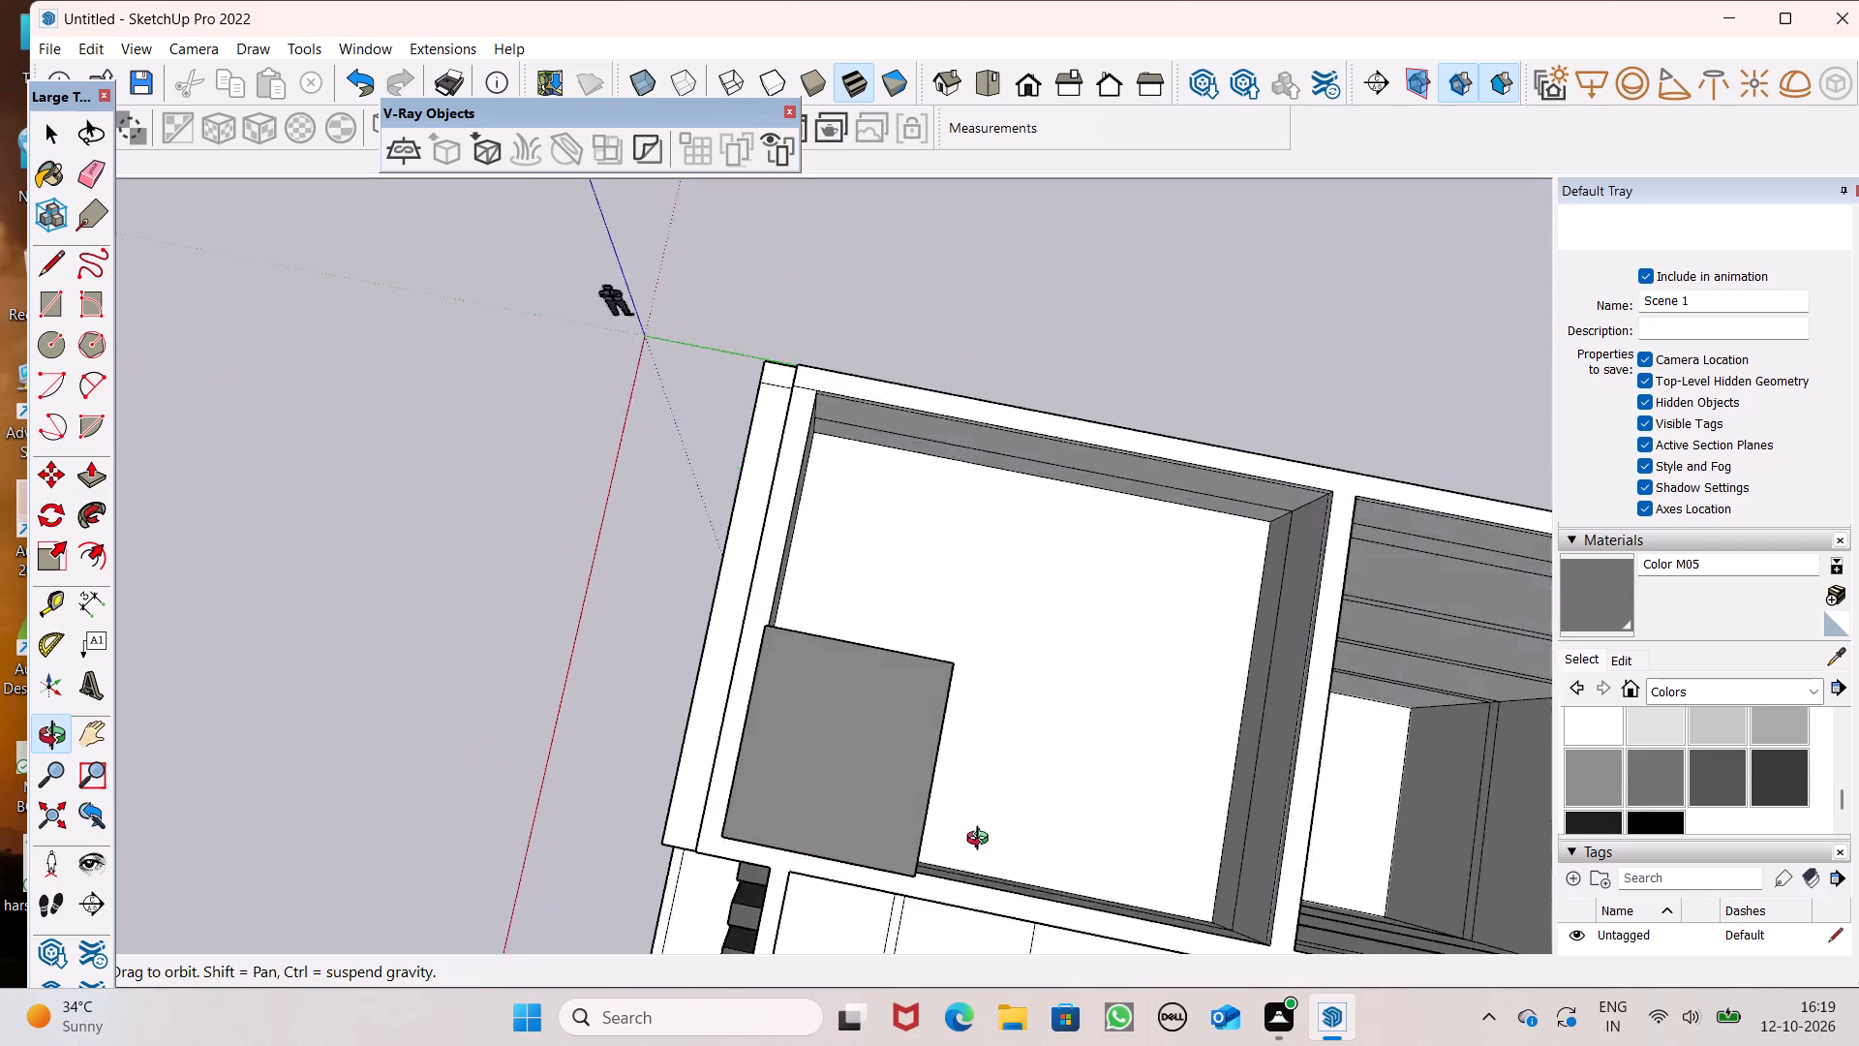
middle_drag(982, 841, 614, 899)
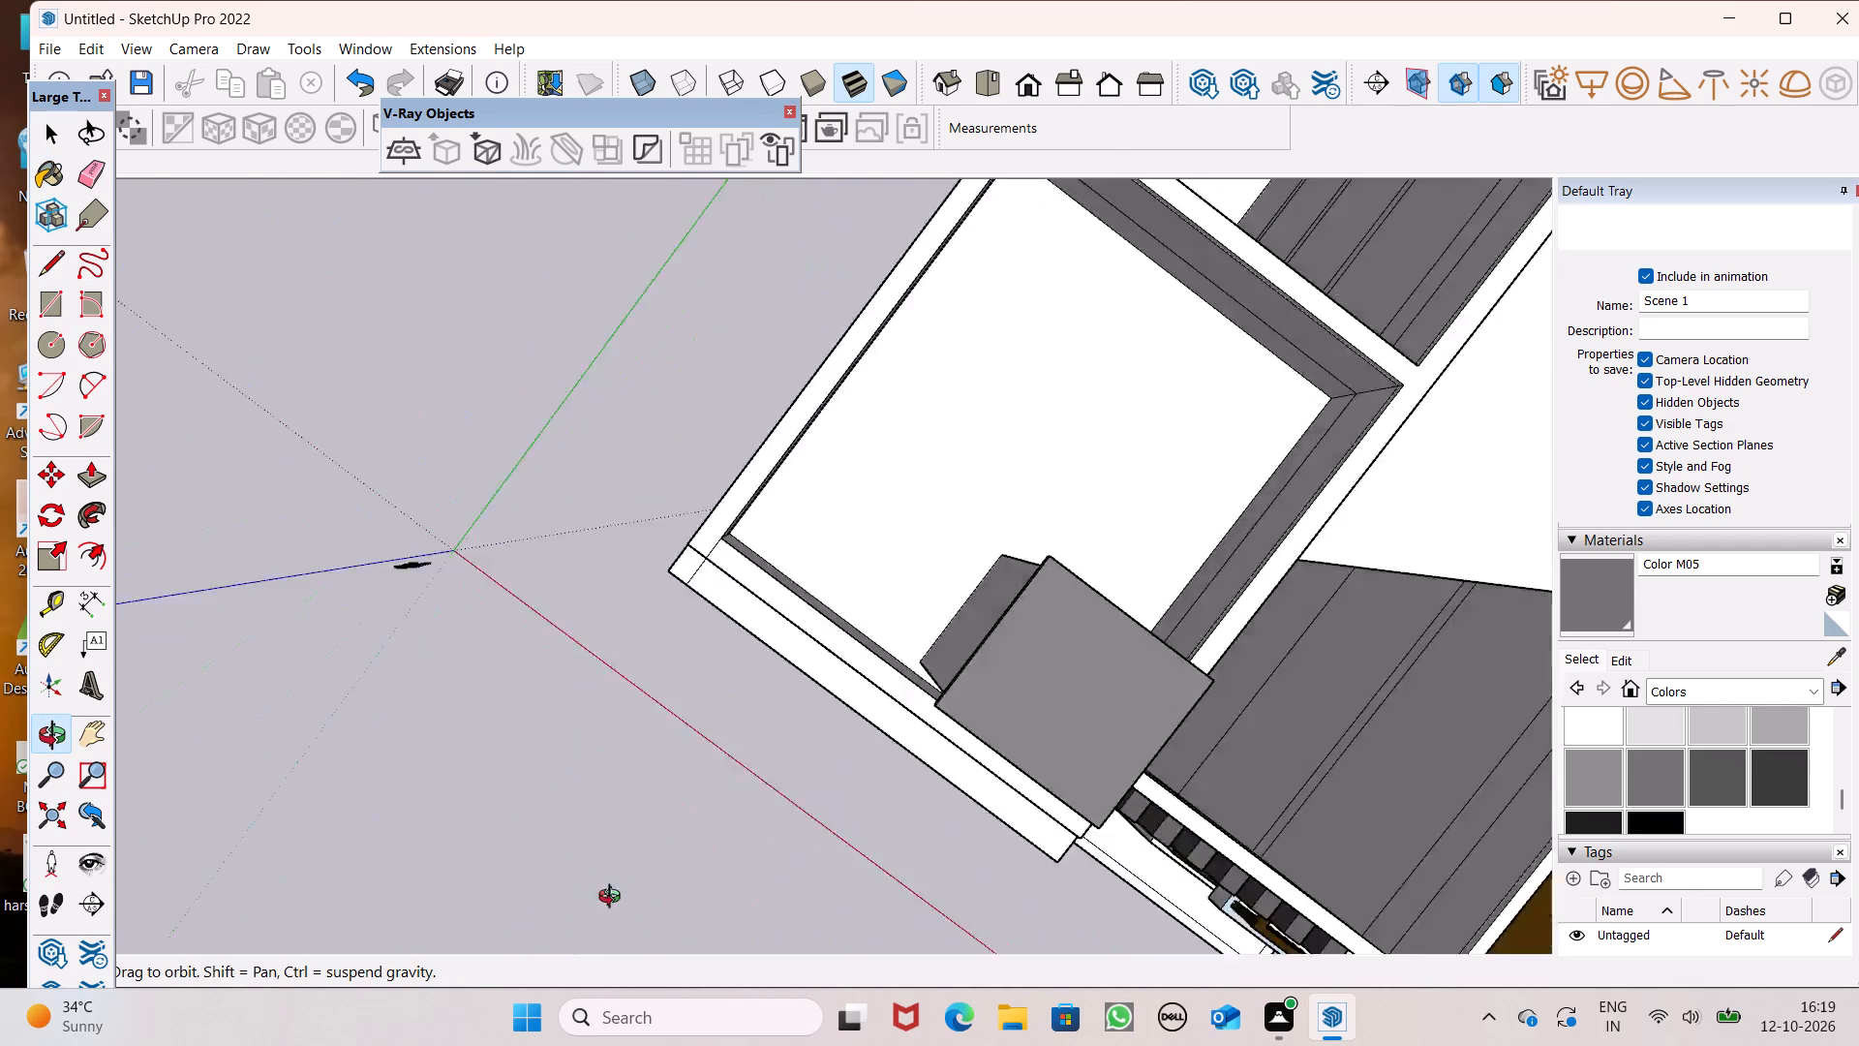
middle_drag(614, 899, 1389, 959)
scroll(1188, 704, down, 6)
scroll(1067, 846, up, 1)
middle_drag(1067, 846, 1158, 970)
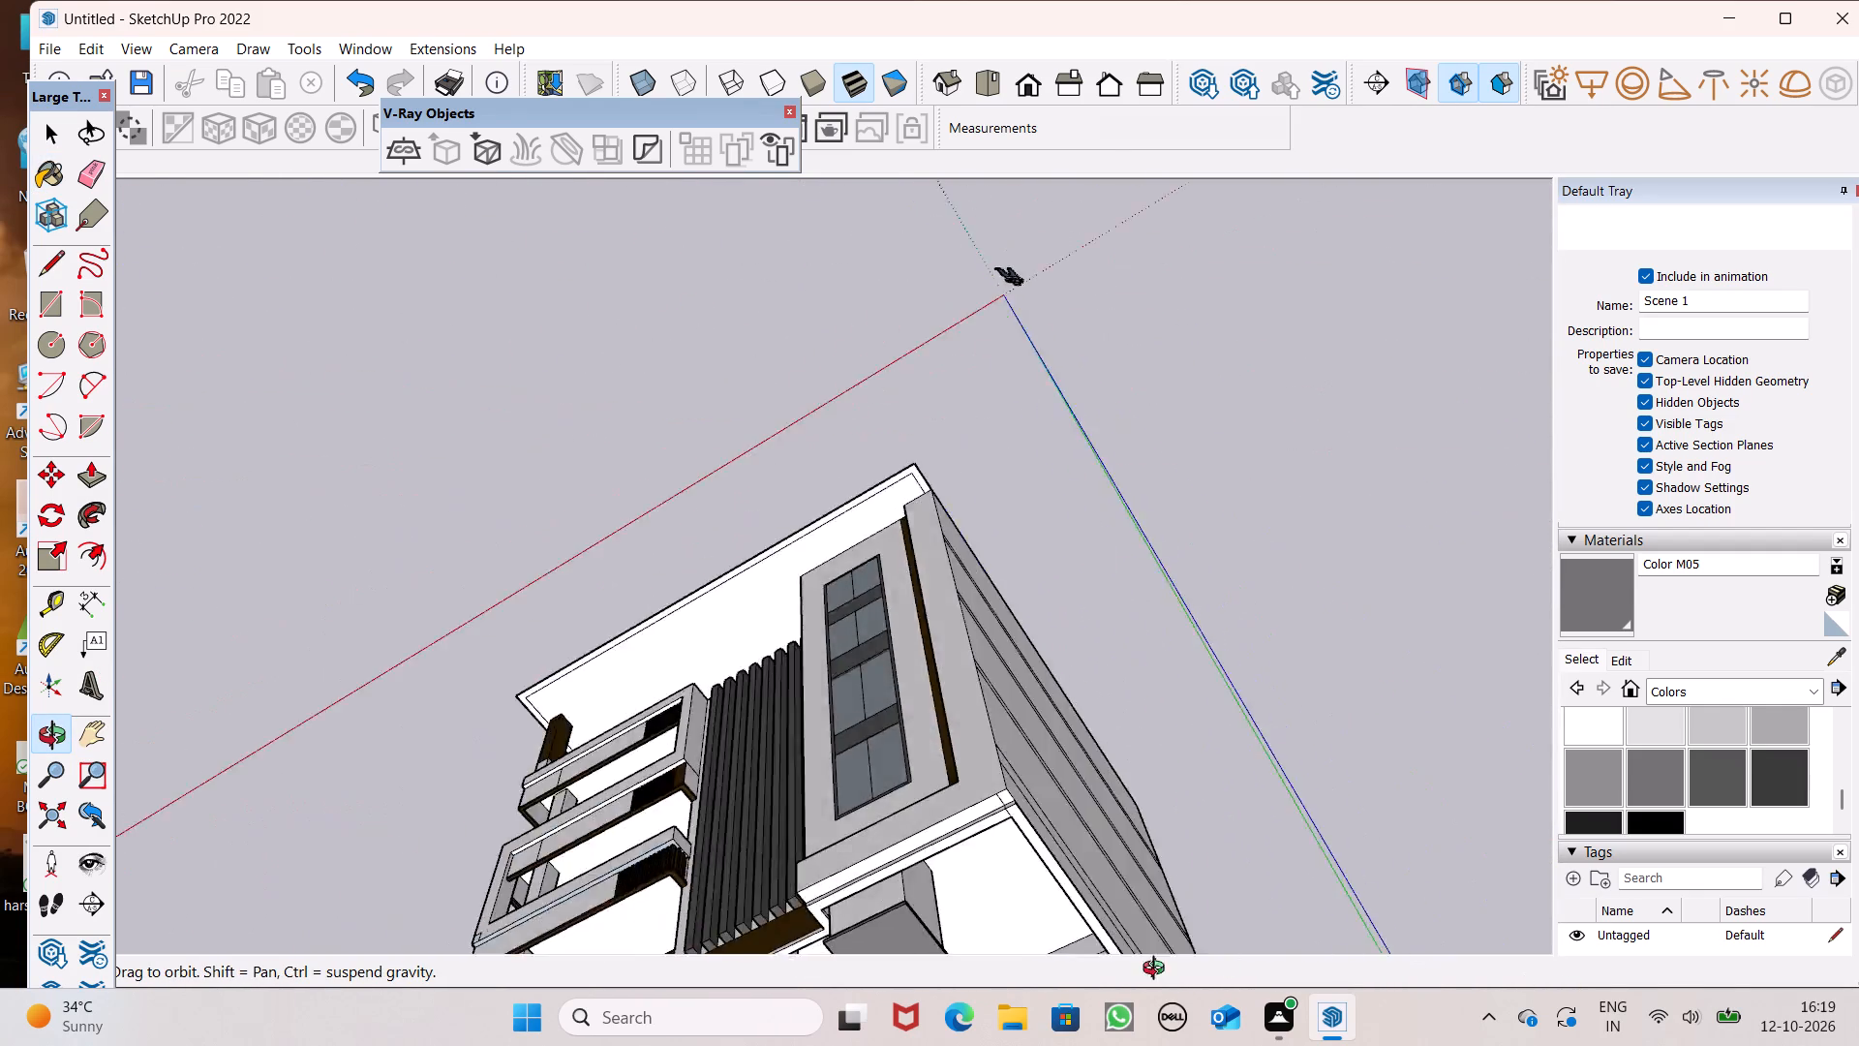
middle_drag(1158, 970, 601, 847)
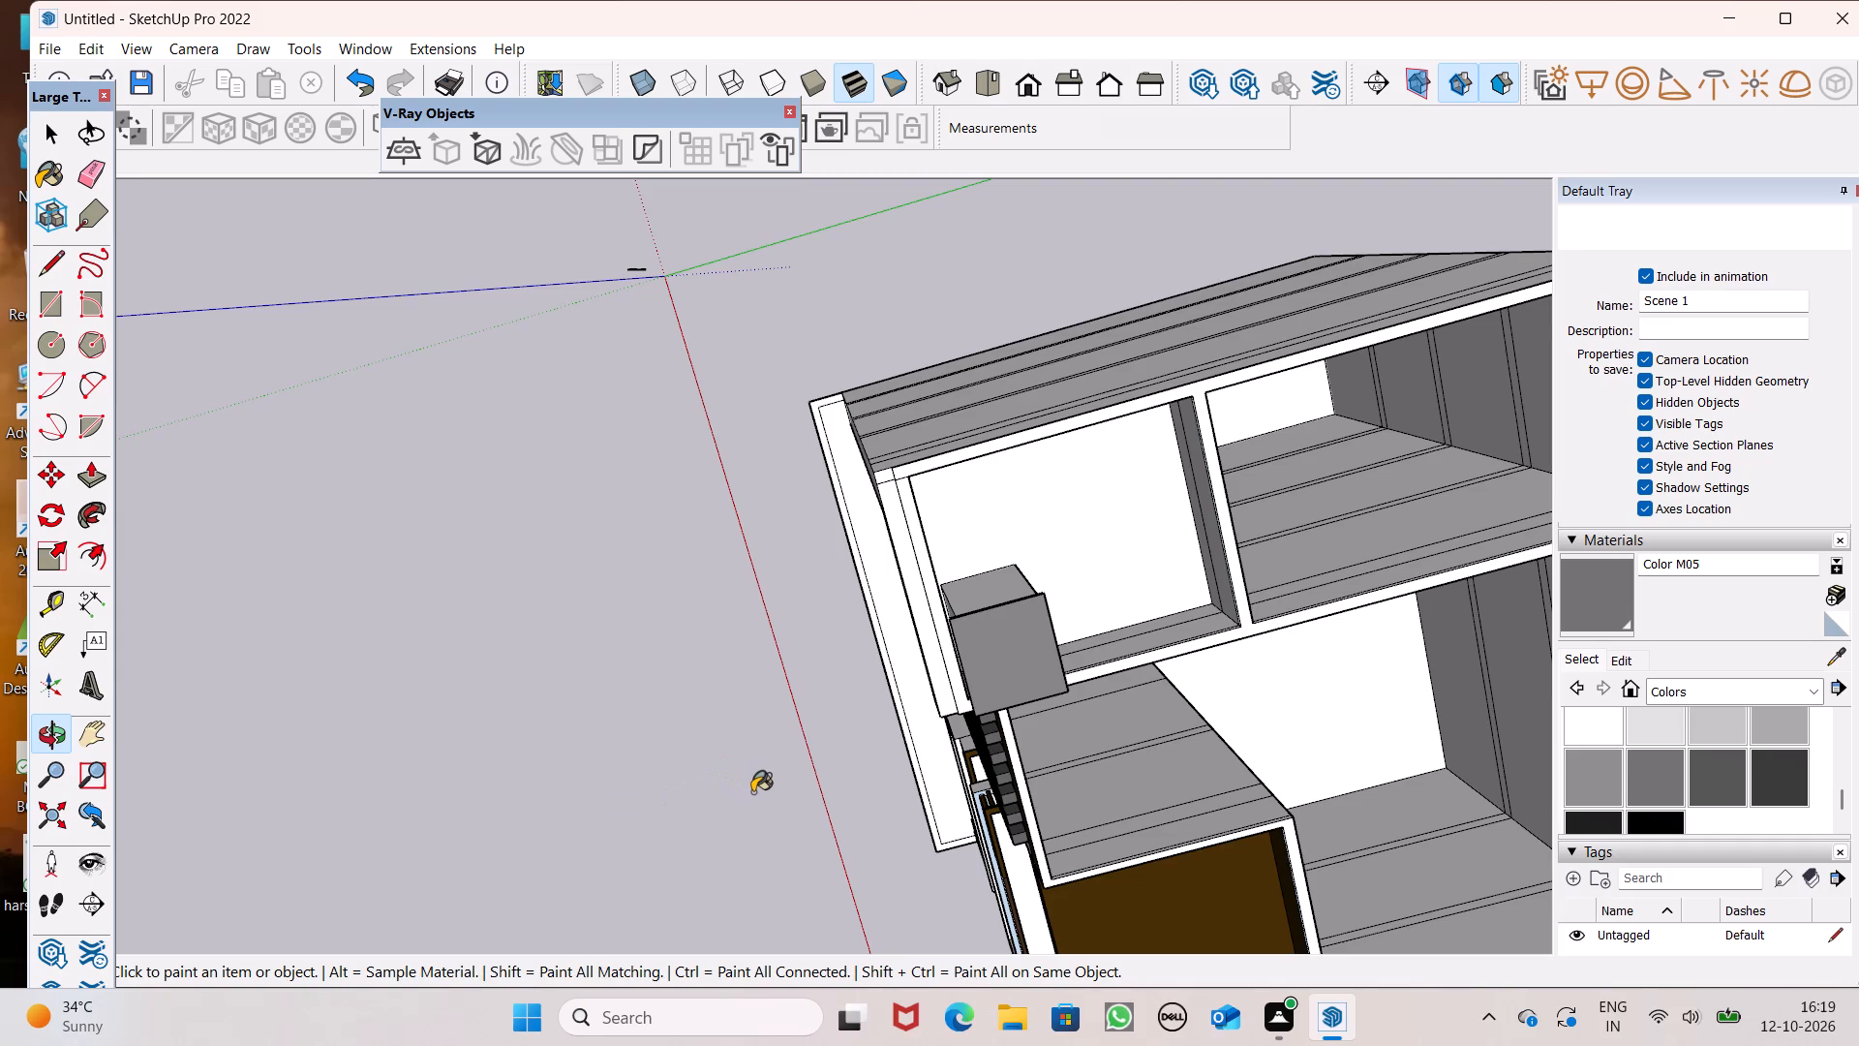
middle_drag(965, 814, 894, 863)
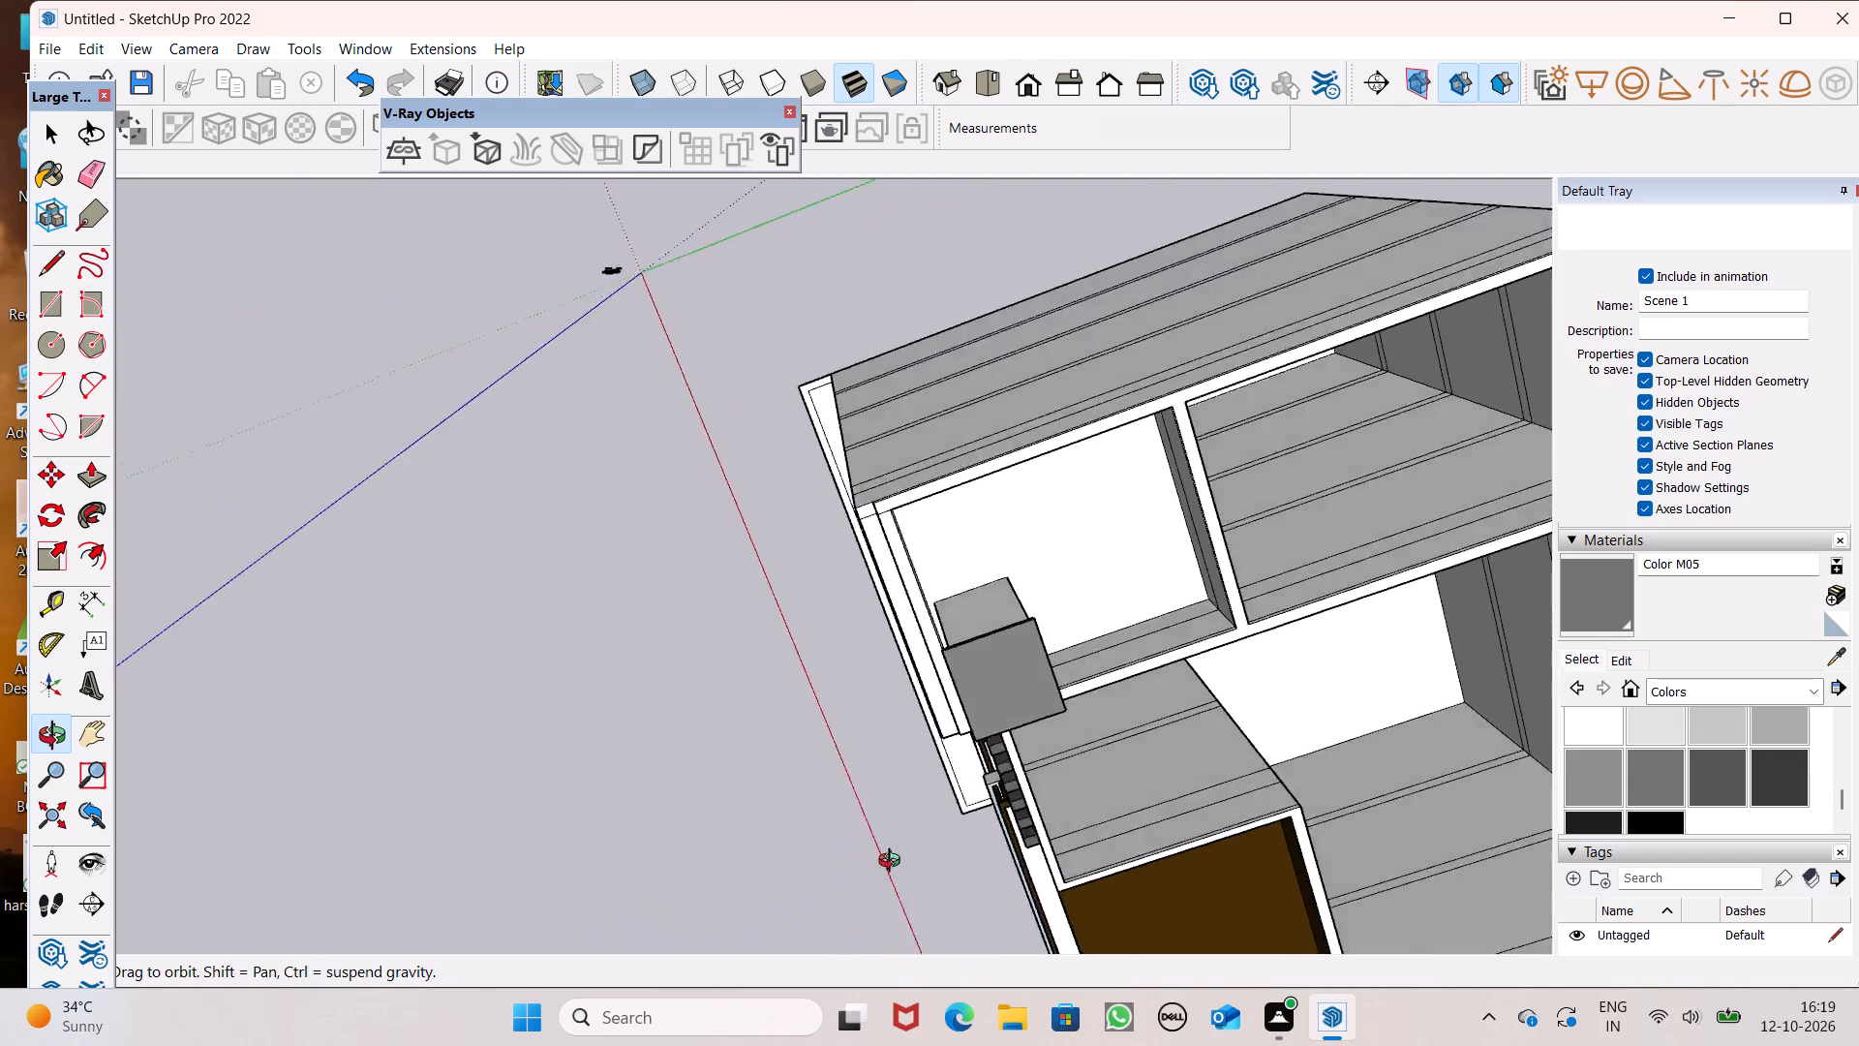
middle_drag(894, 863, 22, 921)
scroll(1052, 945, up, 1)
middle_drag(1050, 942, 507, 908)
scroll(851, 946, up, 1)
middle_drag(851, 946, 850, 838)
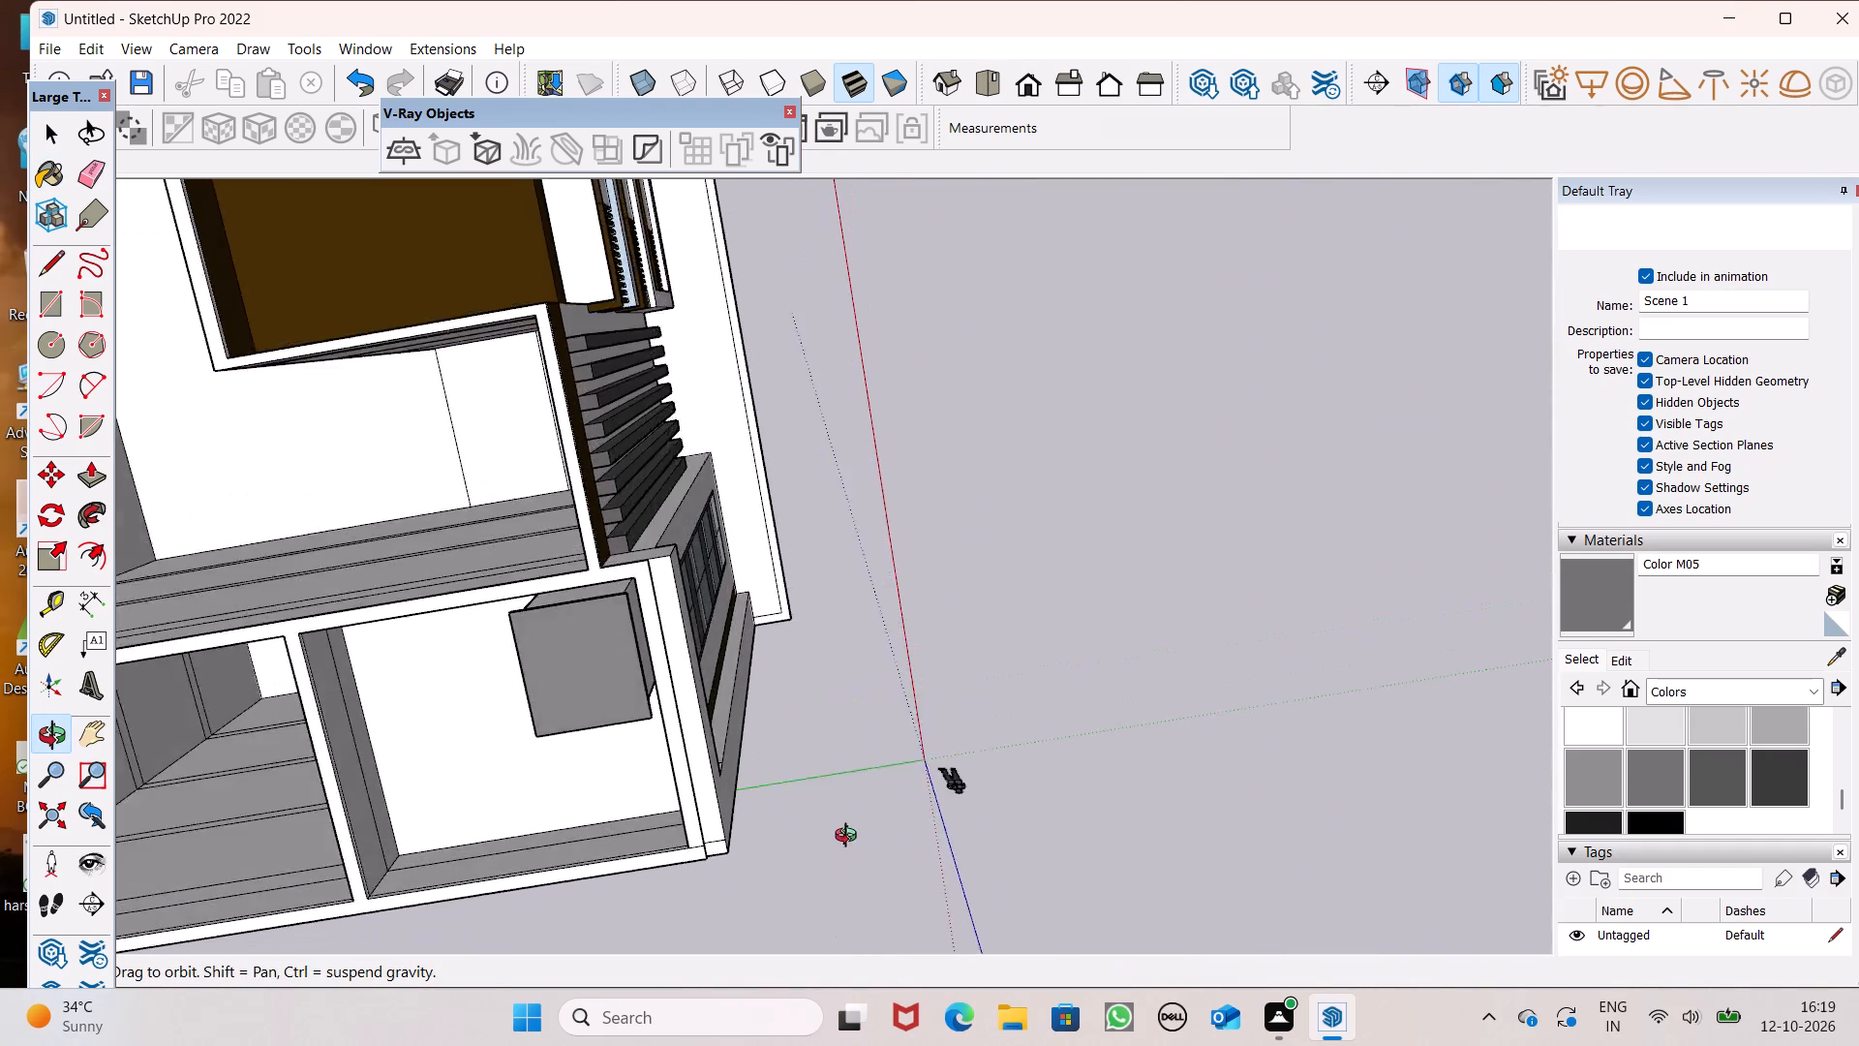
middle_drag(850, 838, 934, 379)
scroll(564, 306, up, 10)
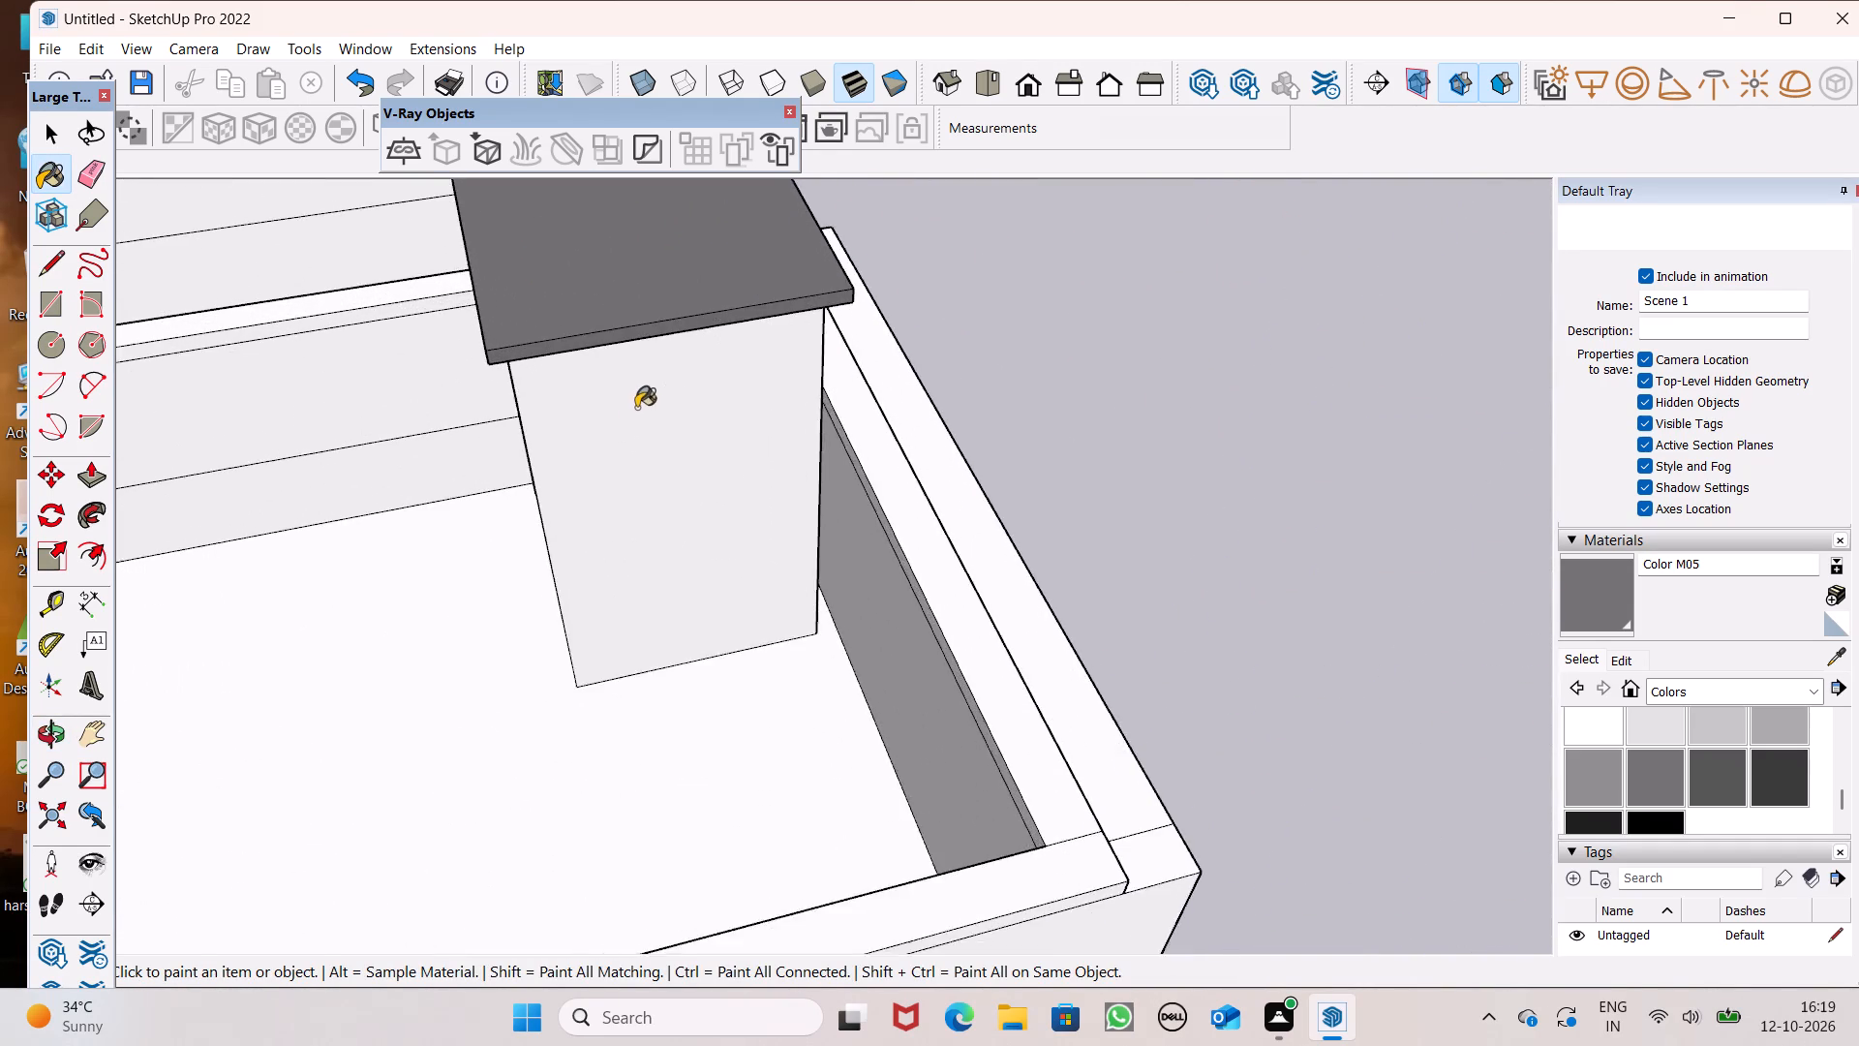
scroll(636, 408, up, 2)
middle_drag(627, 427, 1059, 283)
scroll(1021, 543, down, 4)
scroll(1115, 568, up, 1)
middle_drag(1099, 575, 257, 671)
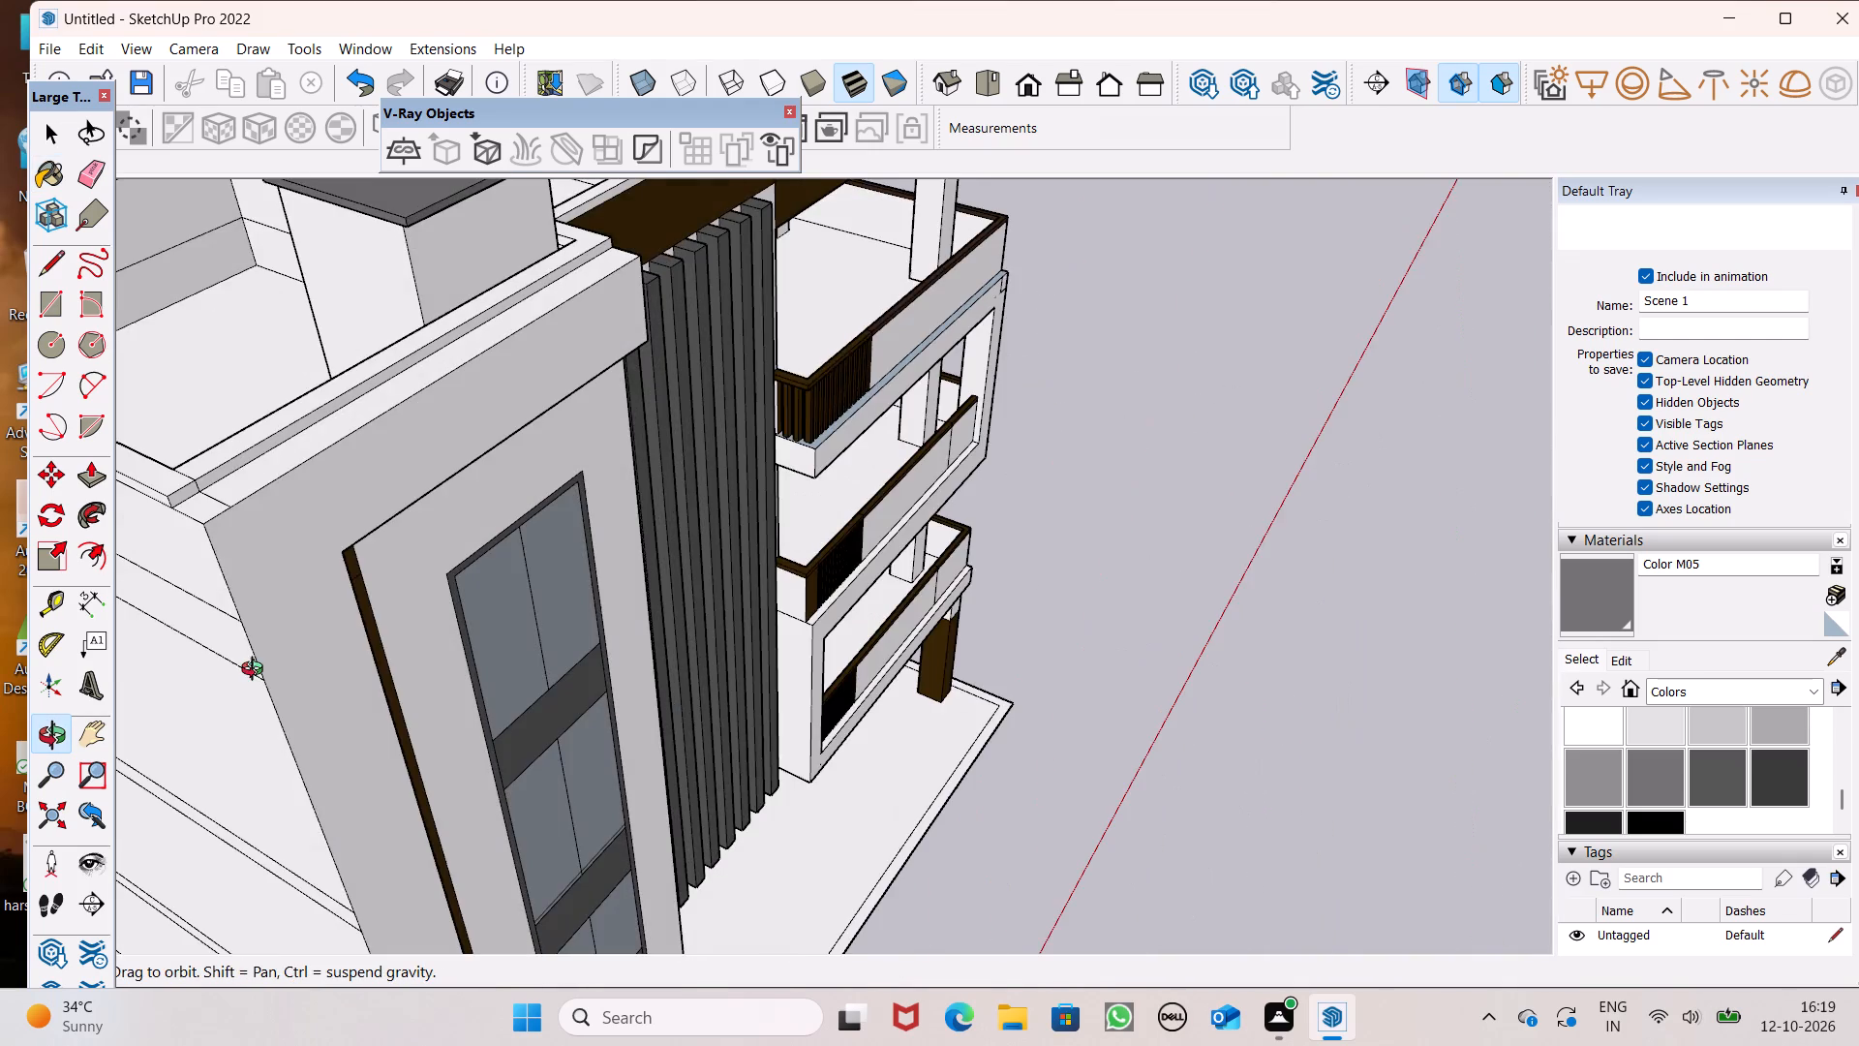
middle_drag(257, 671, 259, 663)
scroll(817, 622, down, 5)
middle_drag(972, 676, 455, 717)
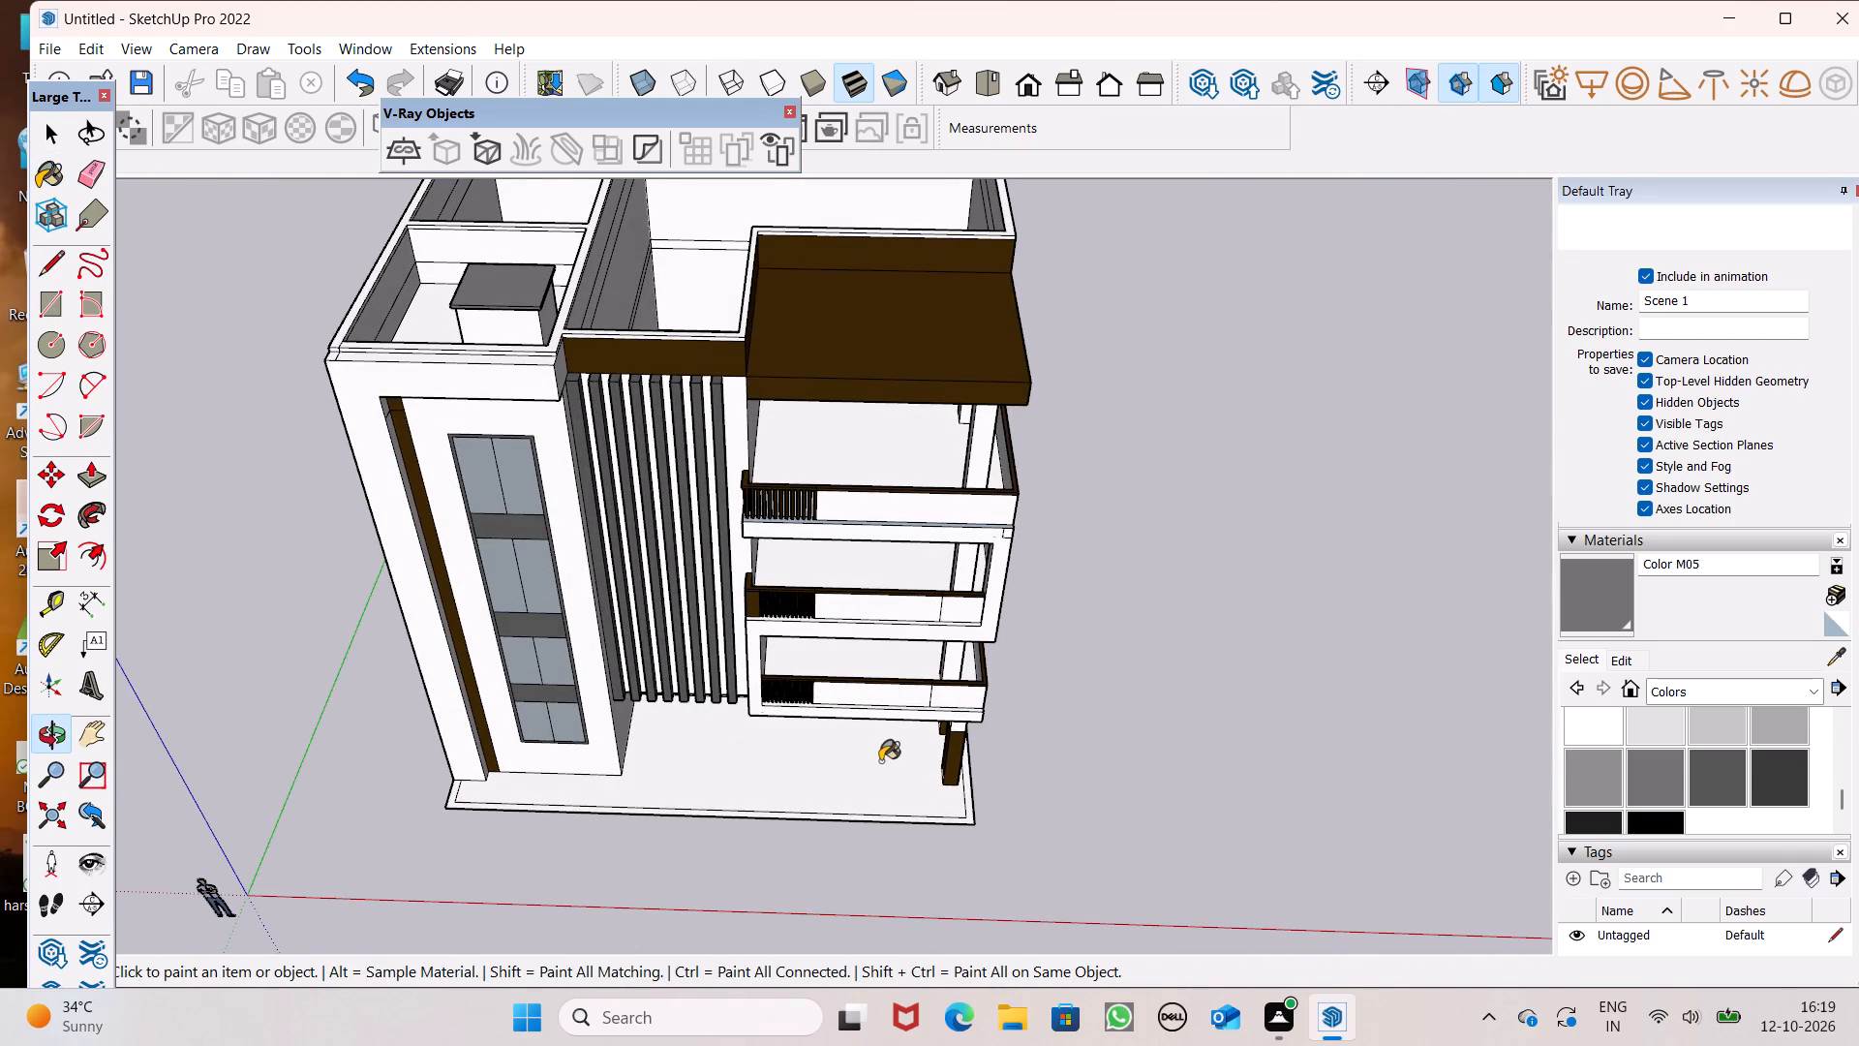
Paint the roof parapet's top surface and its front edge strip above the tall window with Color M05.
scroll(223, 276, up, 6)
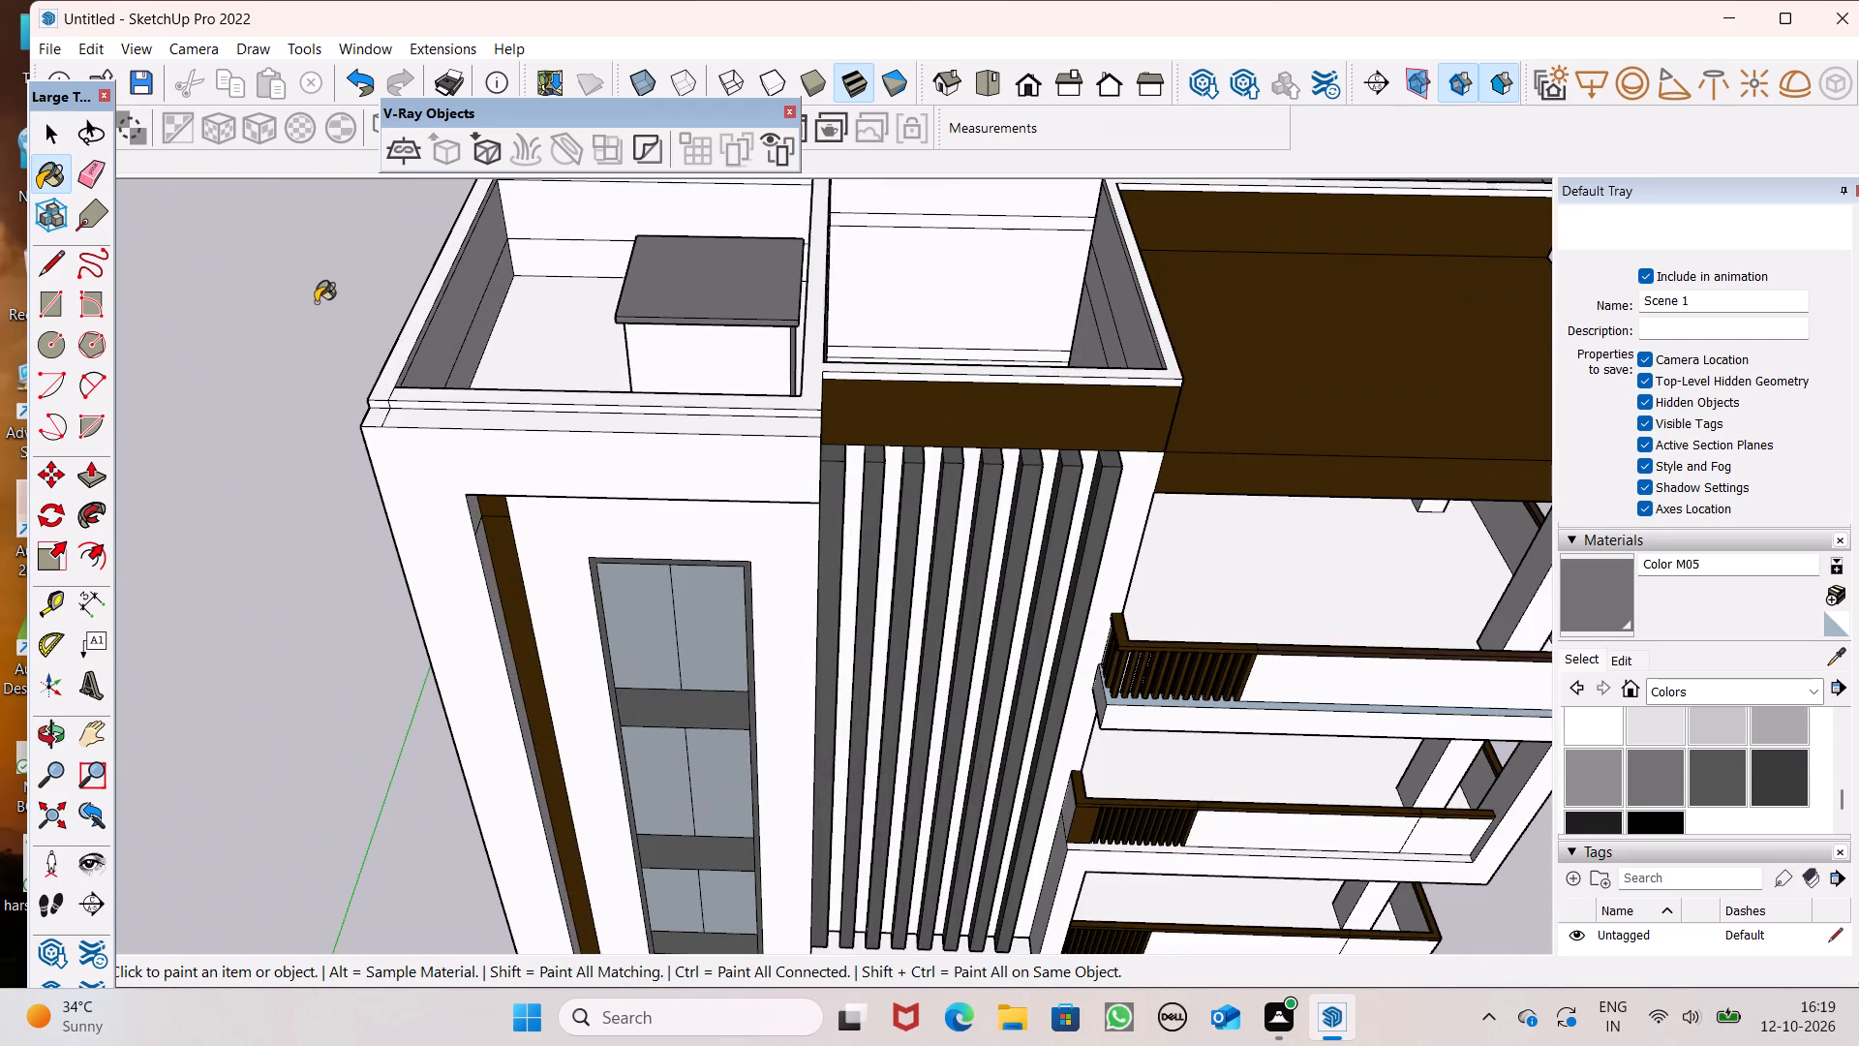
middle_drag(326, 407, 459, 296)
scroll(477, 319, up, 6)
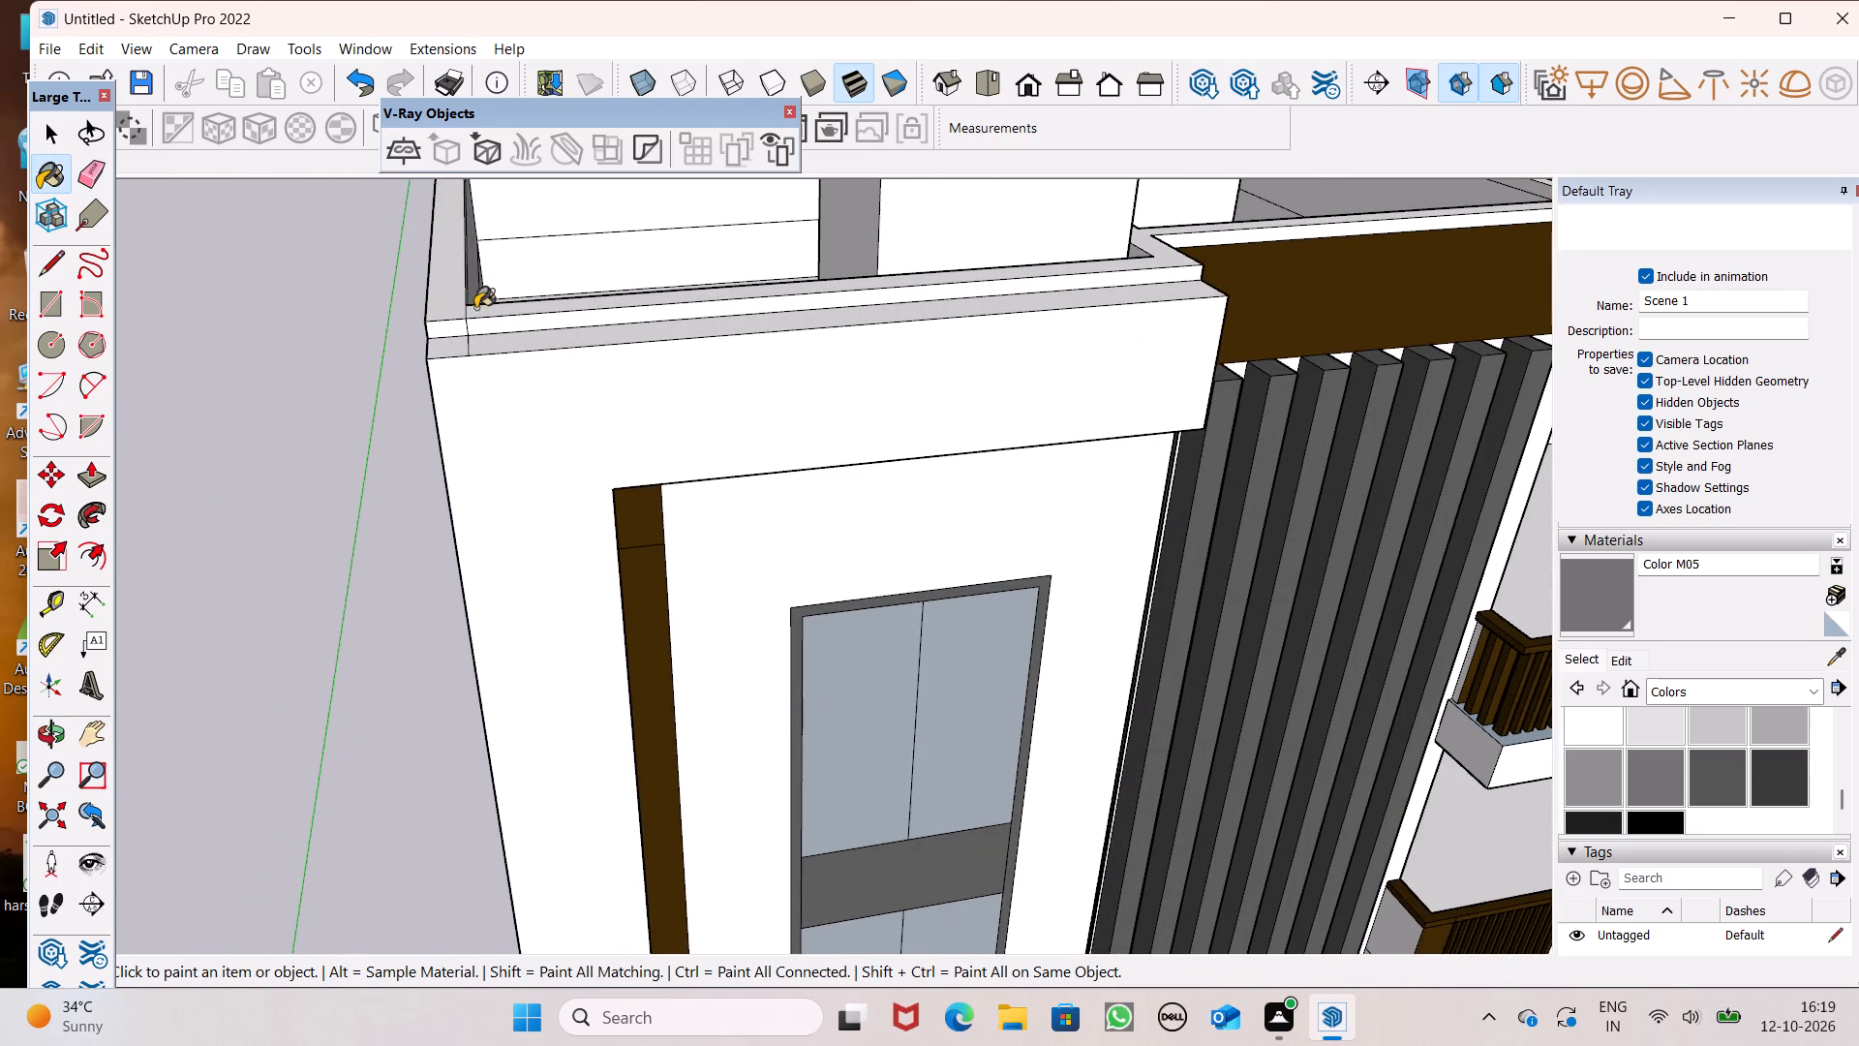
scroll(475, 307, up, 6)
click(479, 320)
click(456, 325)
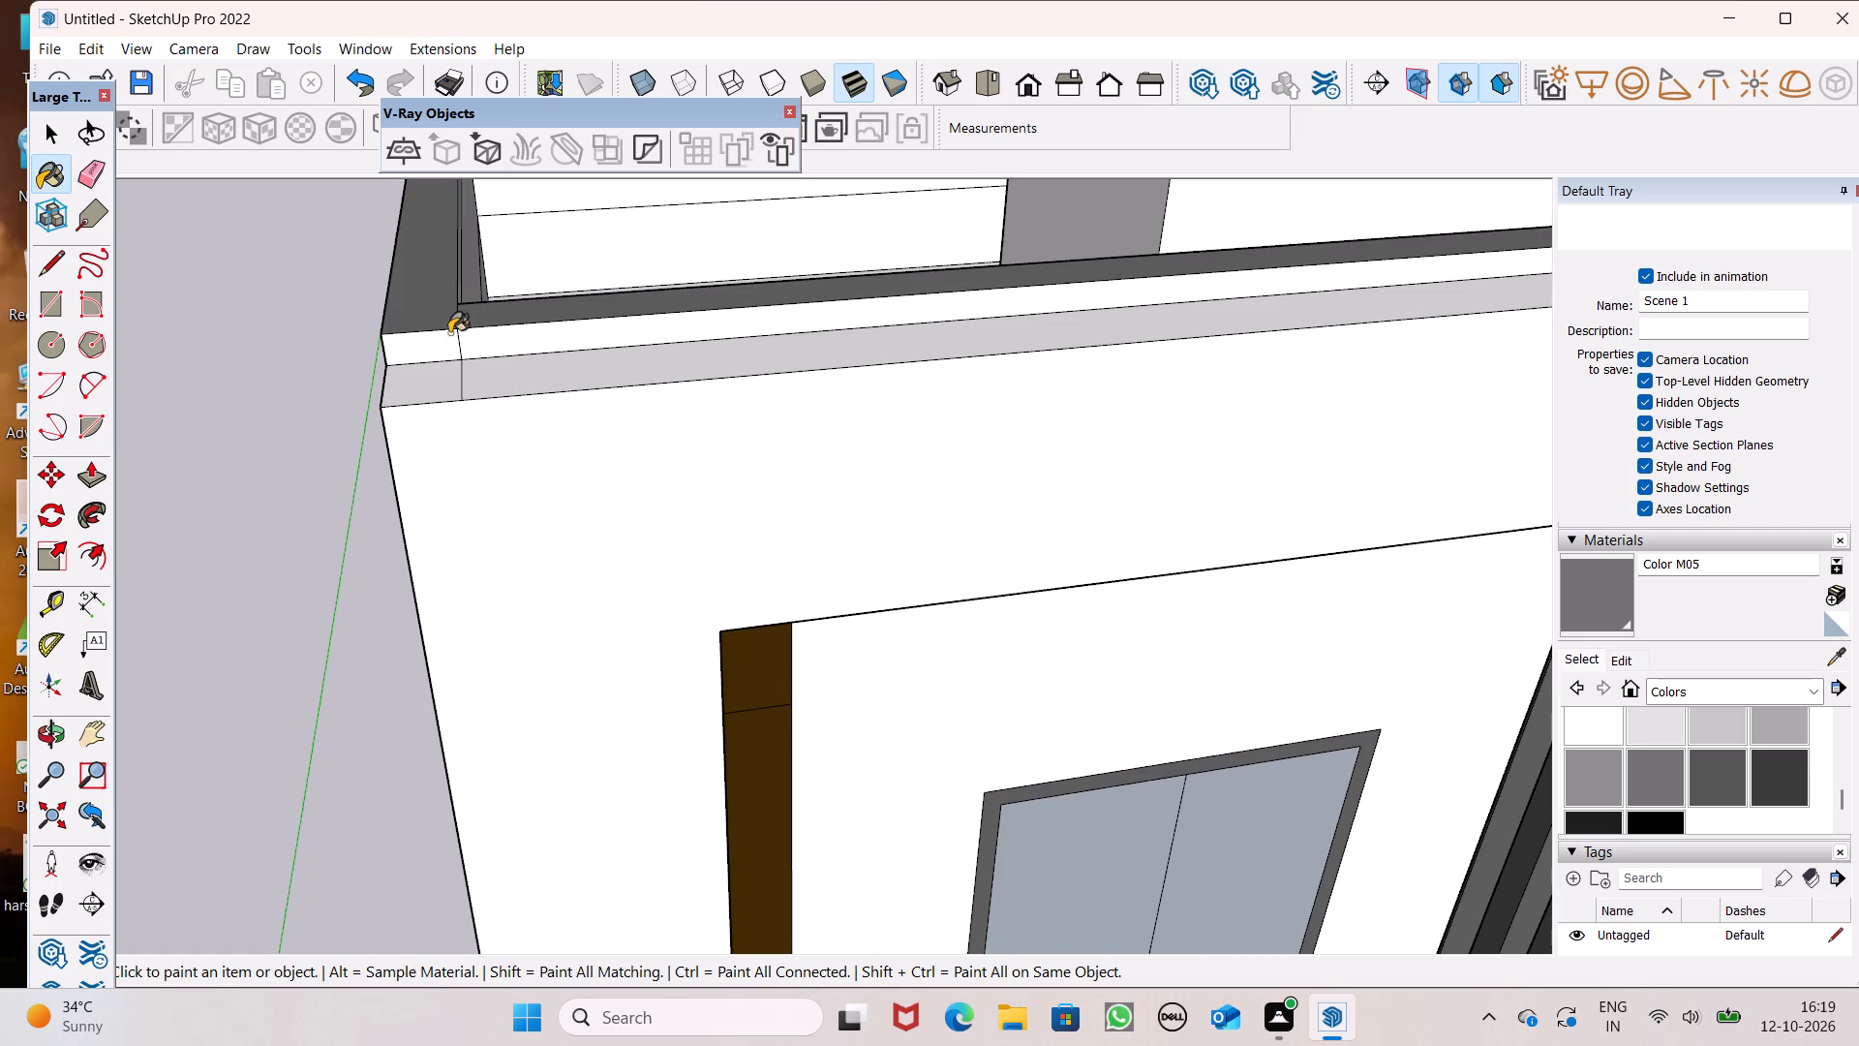
click(451, 350)
click(481, 349)
Paint the parapet's upper edge strip along the plain side wall with Color M05.
scroll(491, 319, down, 6)
middle_drag(567, 361, 571, 202)
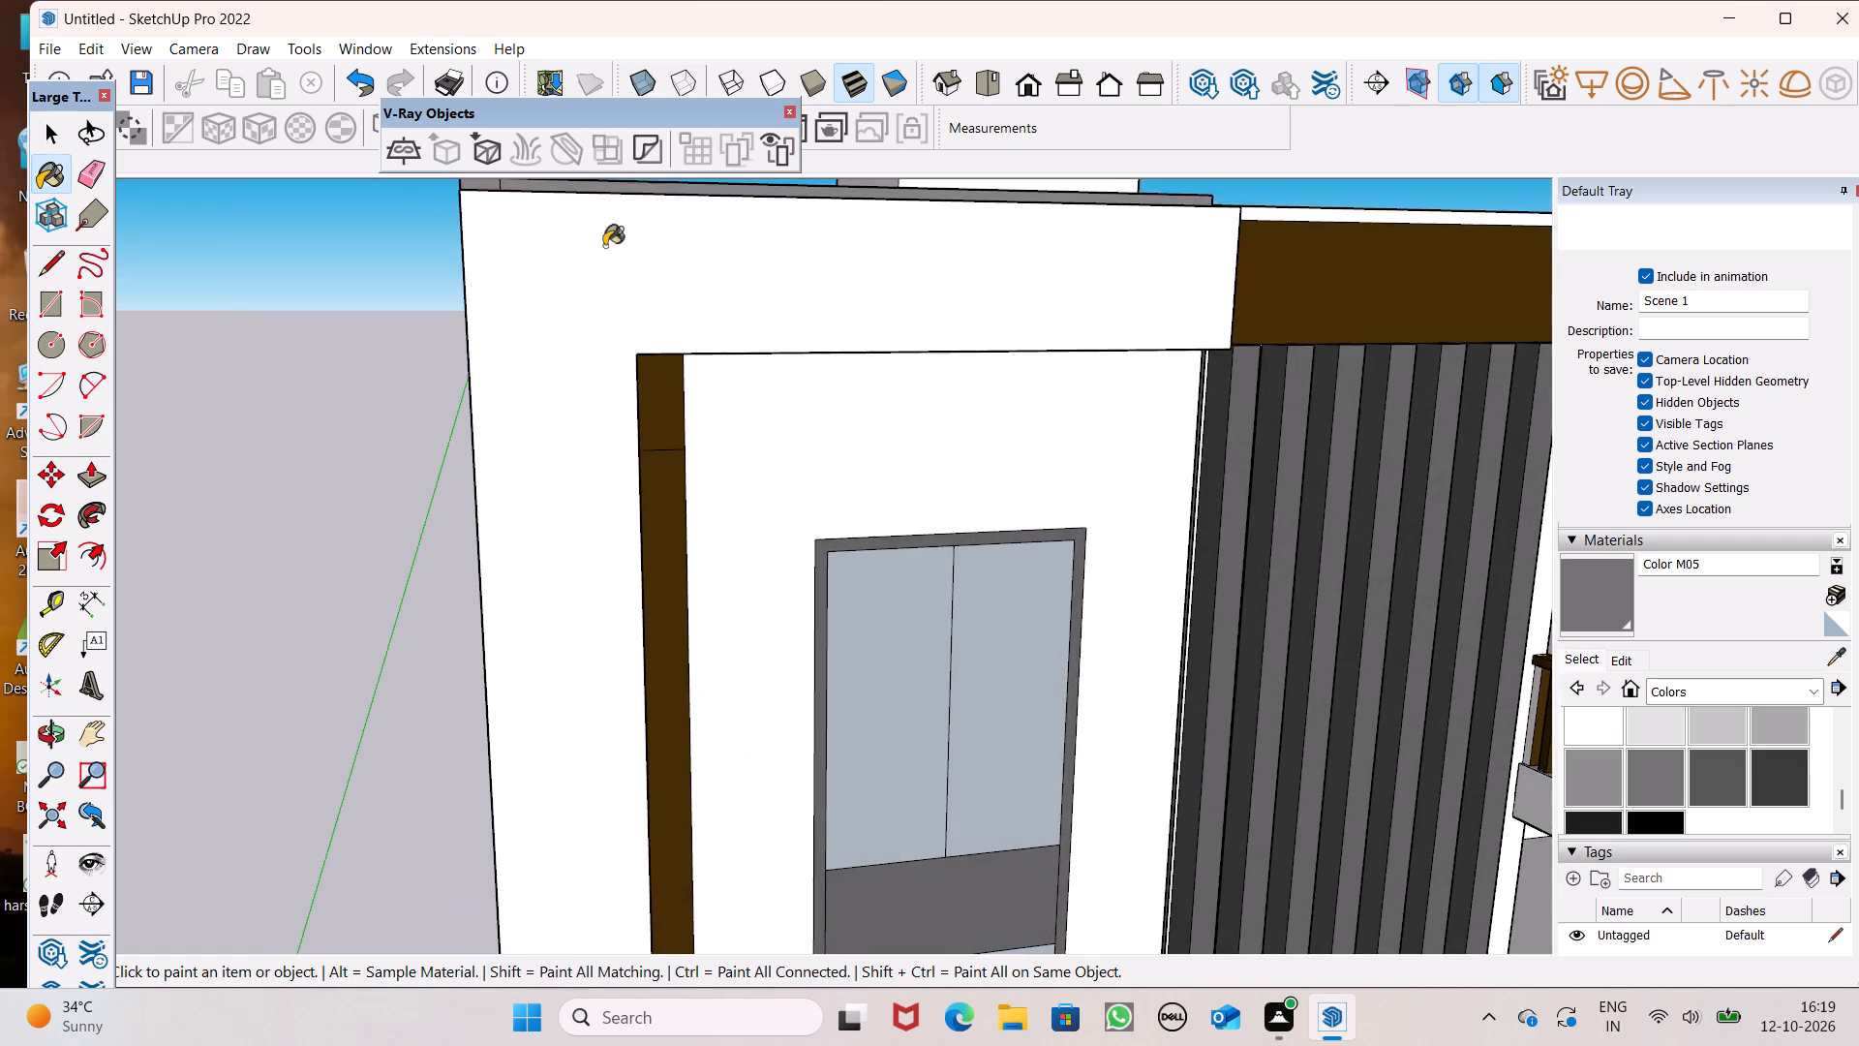
scroll(692, 329, down, 3)
middle_drag(845, 430, 900, 516)
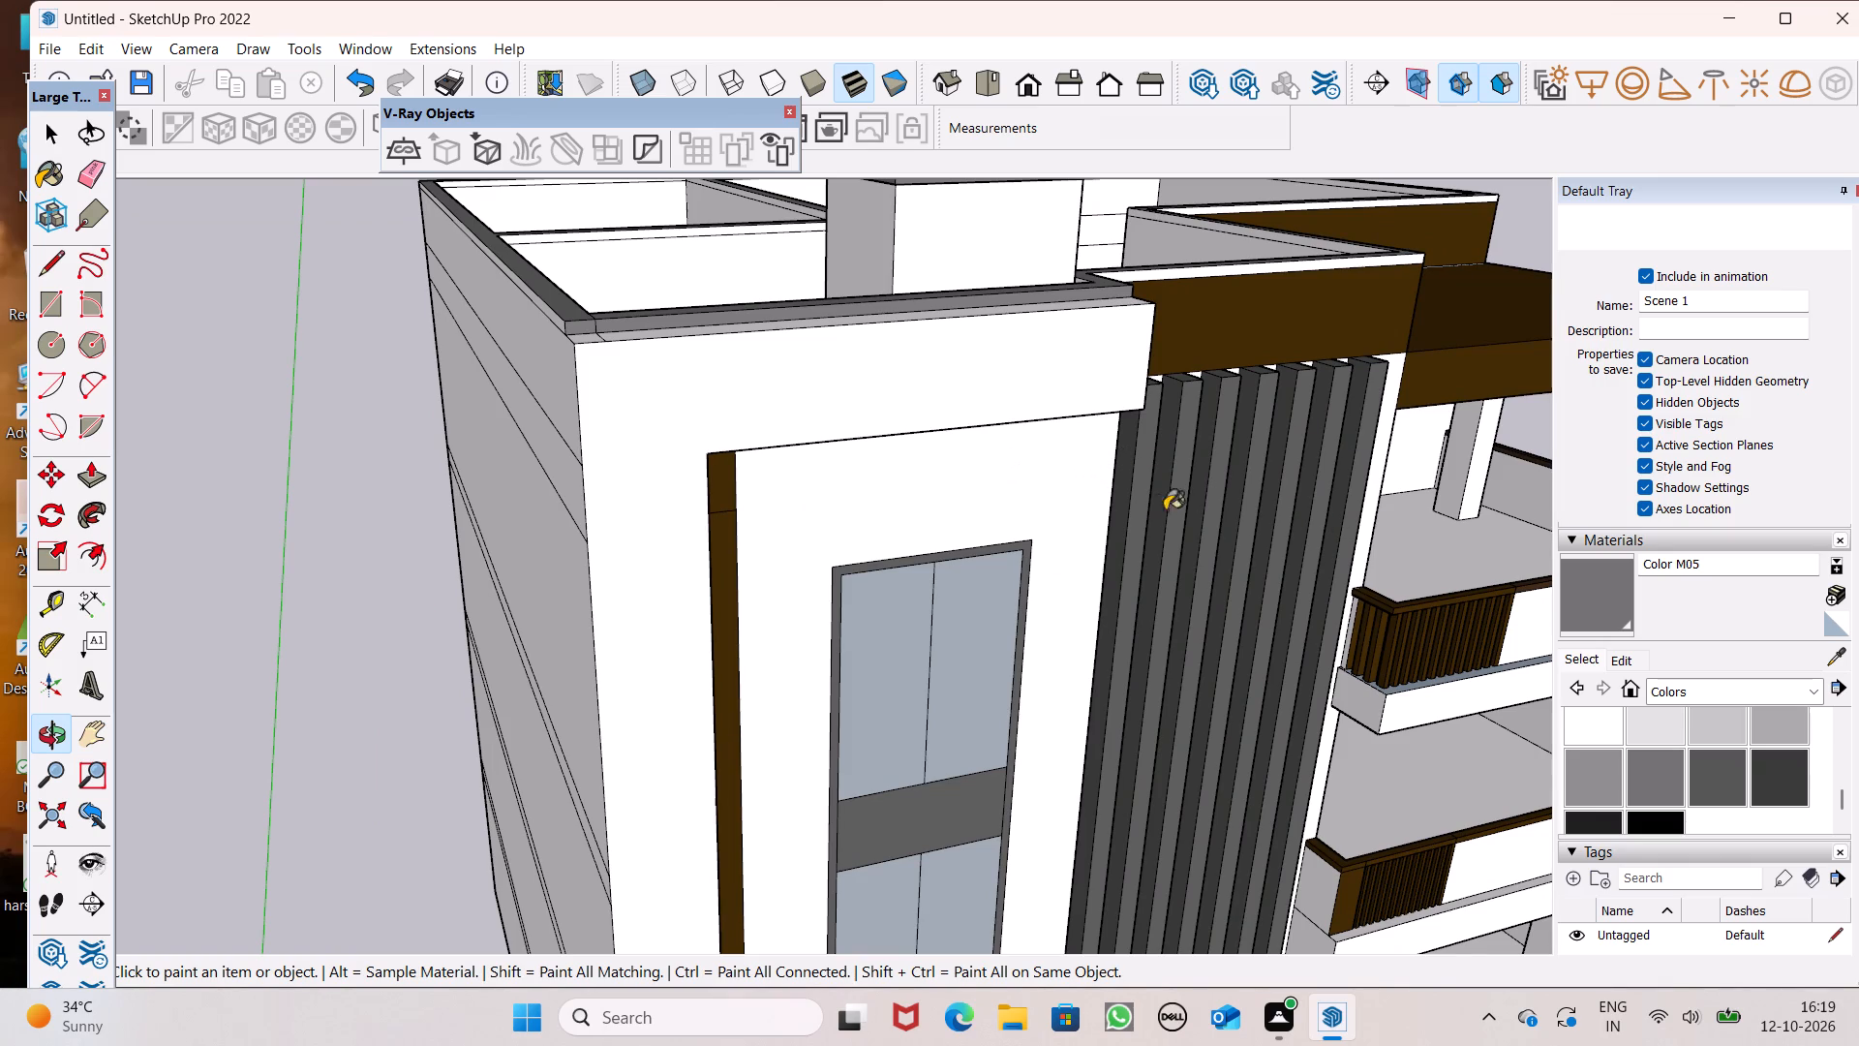
scroll(936, 424, down, 1)
middle_drag(923, 424, 1134, 478)
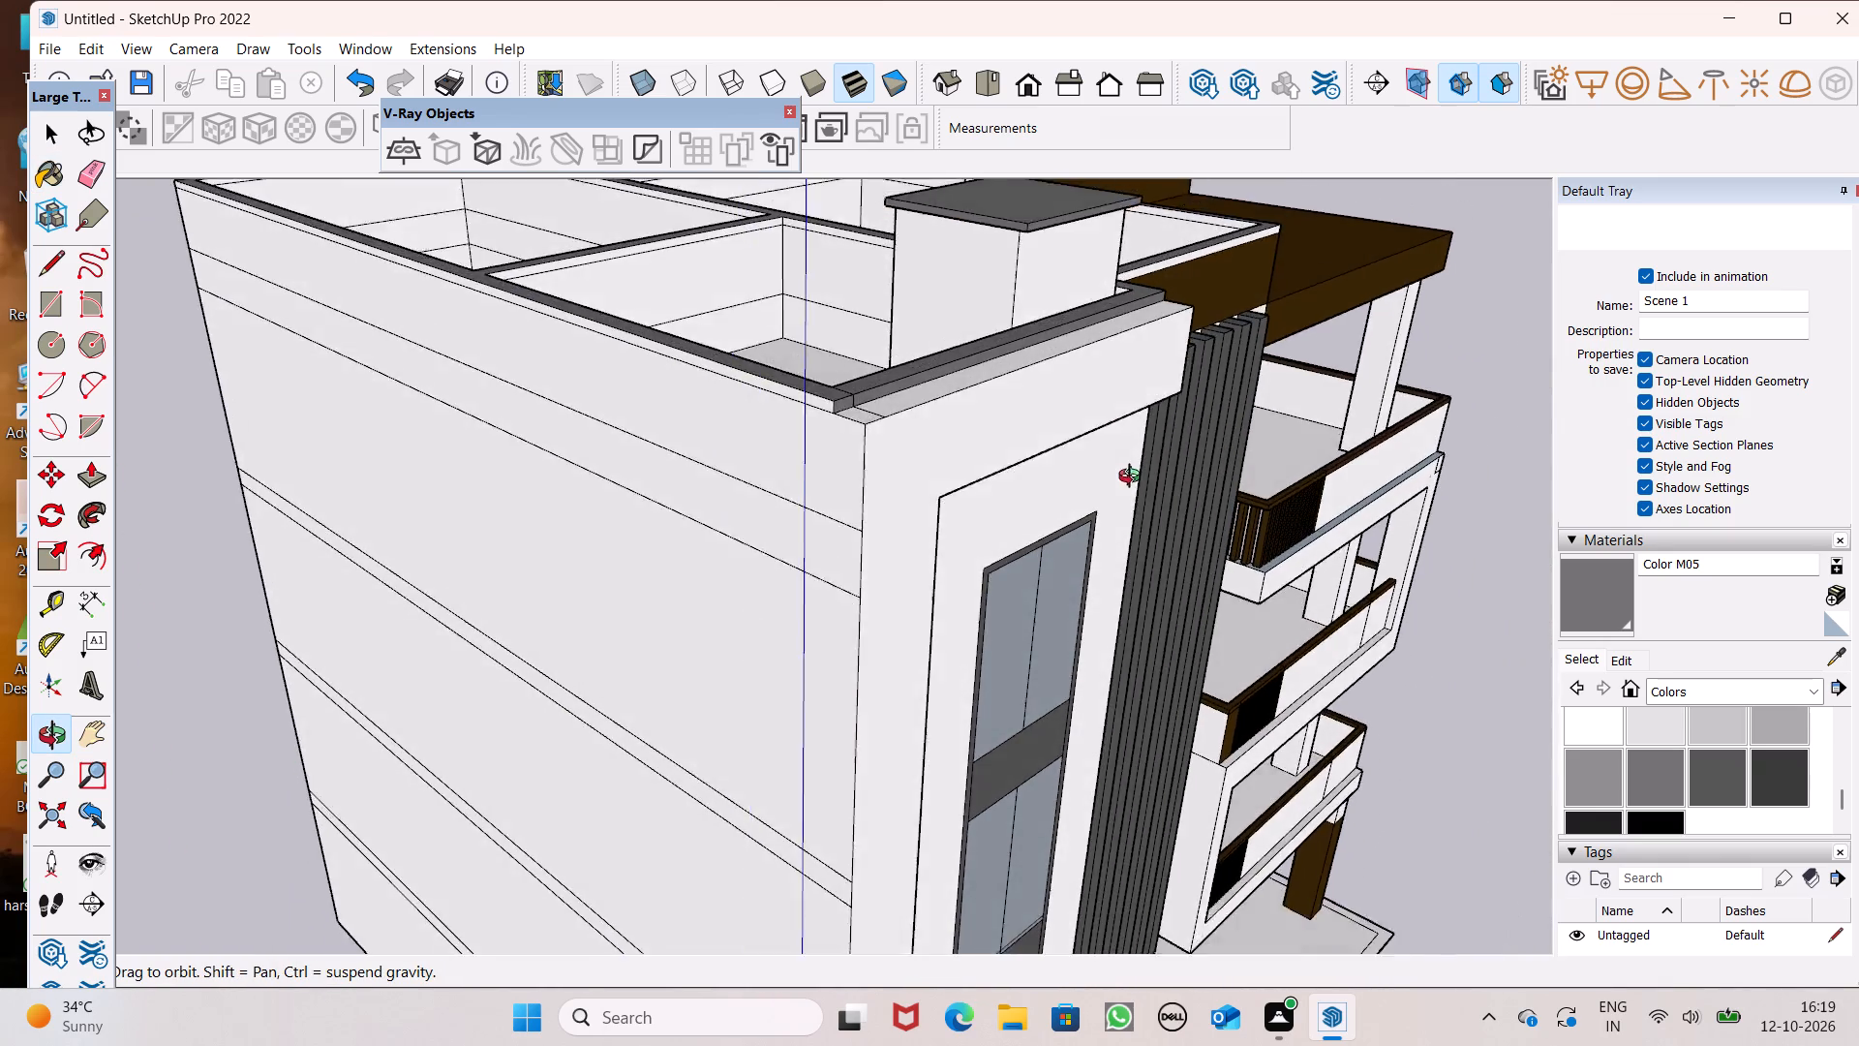
middle_drag(1134, 478, 1133, 510)
scroll(908, 431, up, 5)
click(771, 472)
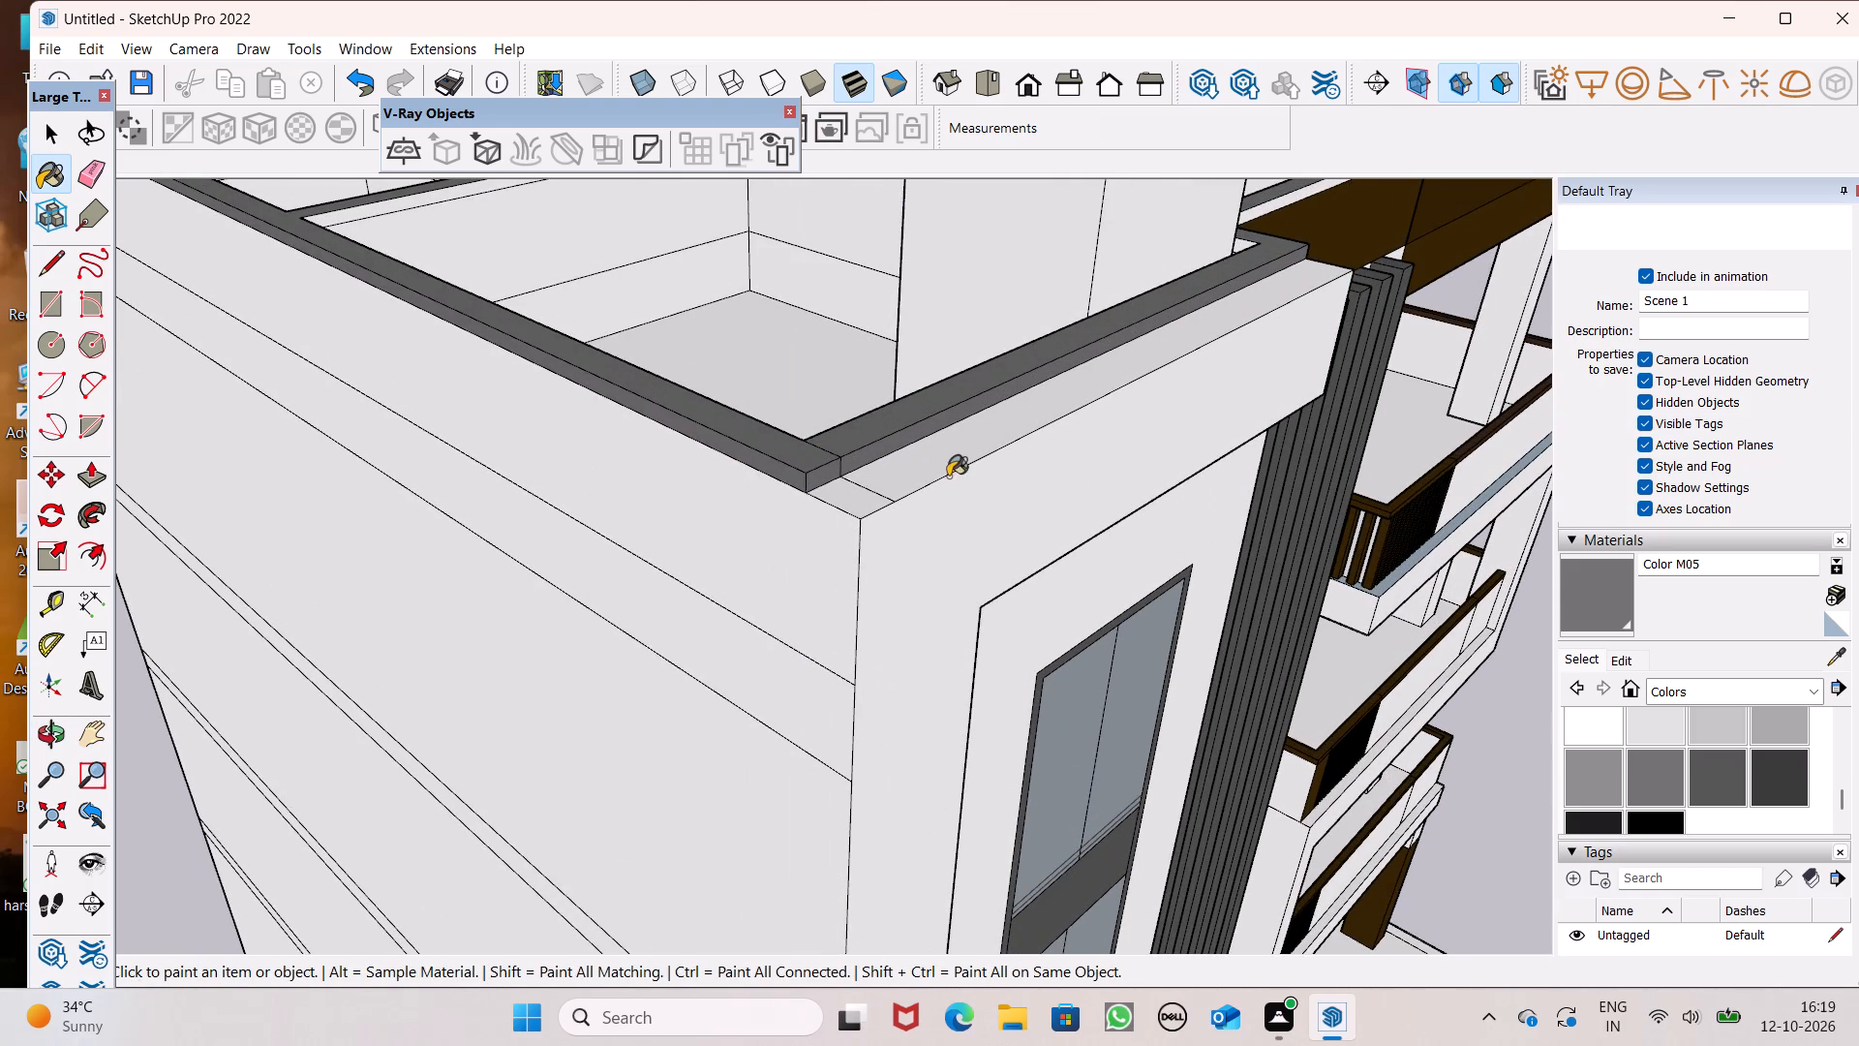
Erase the short vertical seam line on the parapet's front edge strip near the corner.
scroll(937, 474, up, 2)
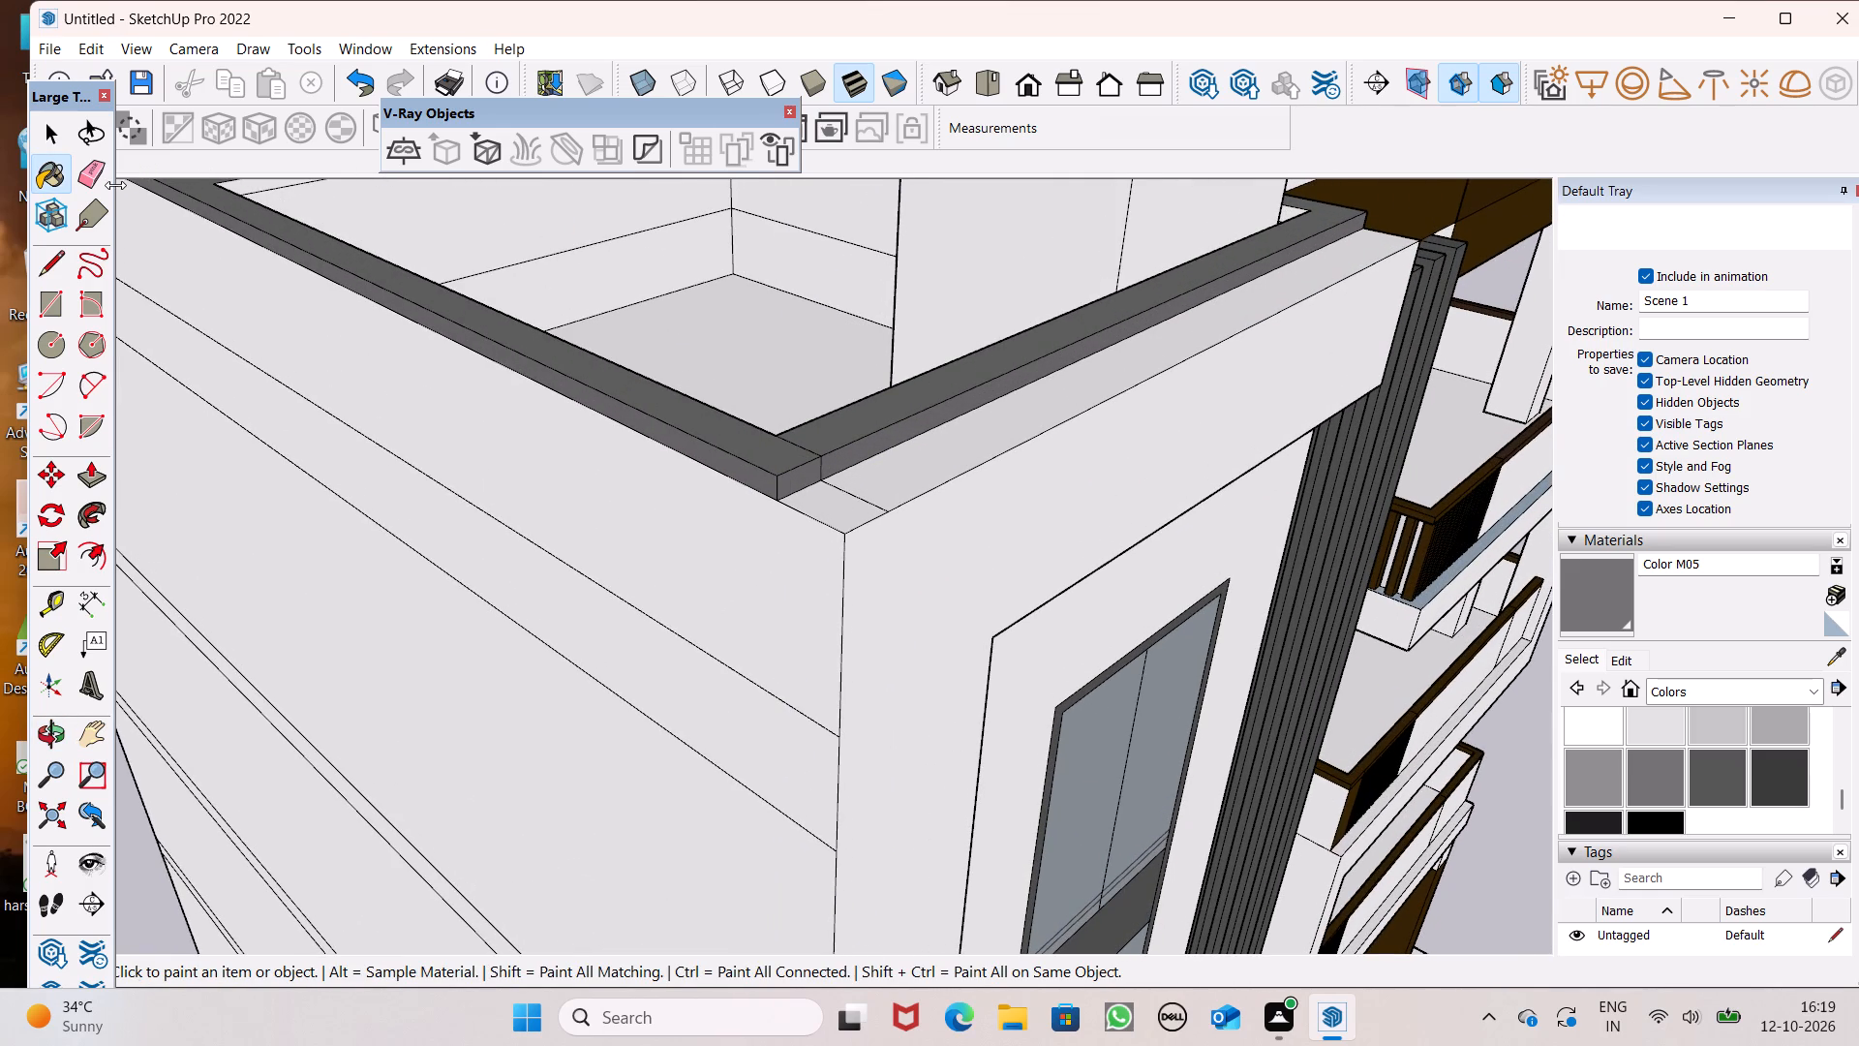
click(110, 185)
scroll(857, 441, up, 5)
drag(806, 477, 802, 488)
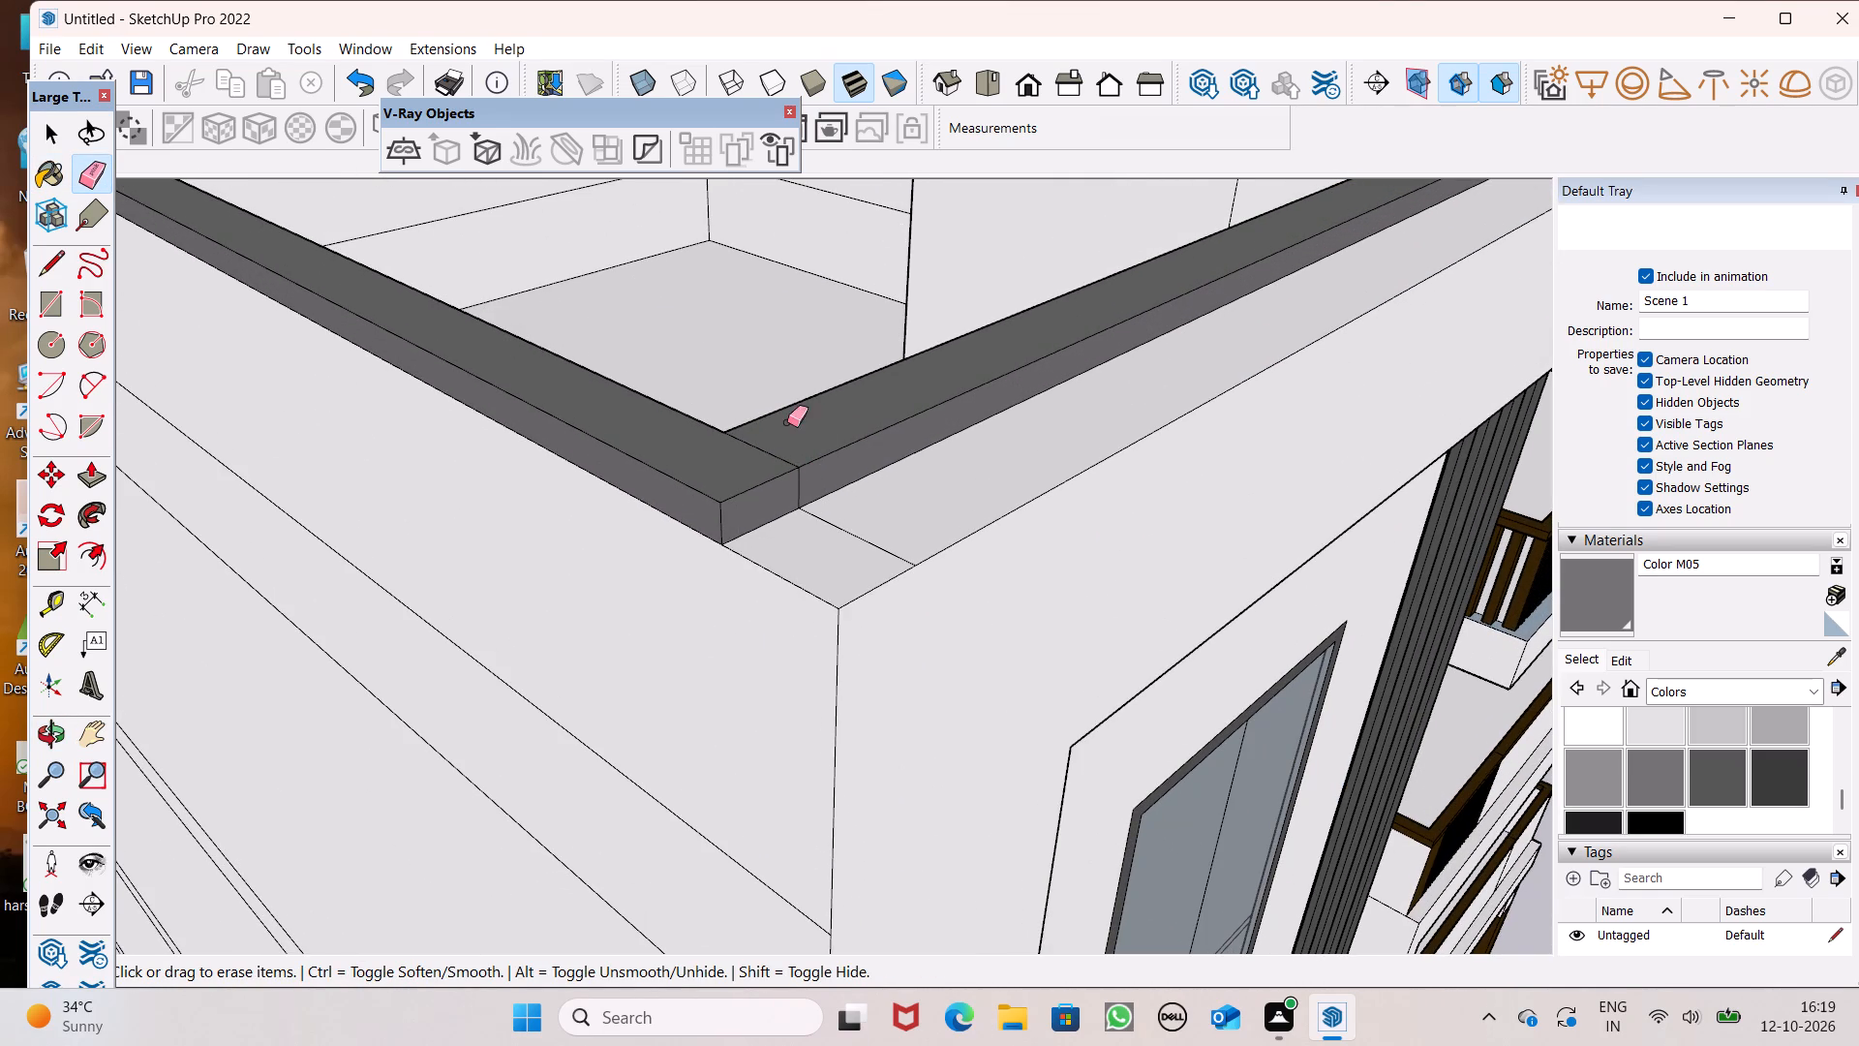
drag(799, 482, 785, 482)
scroll(594, 327, down, 3)
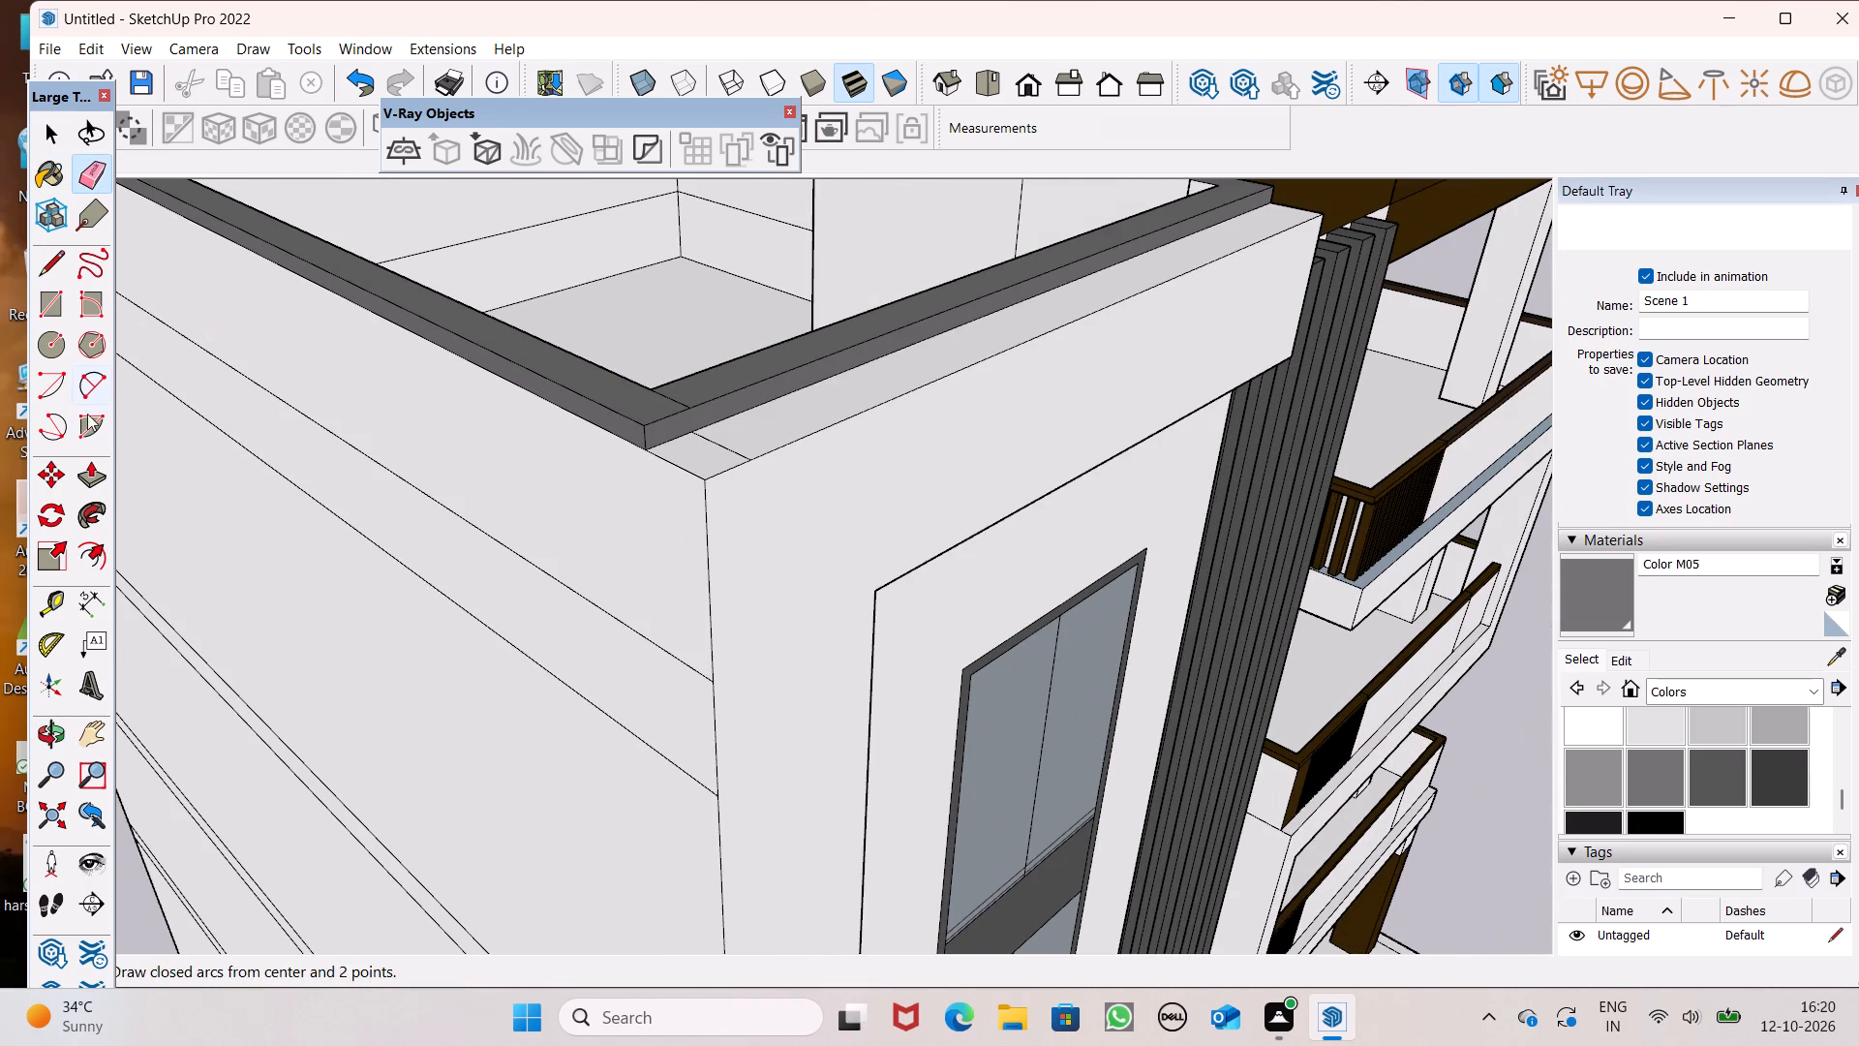
Push/Pull the parapet's dark front edge strip outward by 1' 1 7/16" to the outer face of the projecting window frame.
click(92, 460)
scroll(972, 438, up, 4)
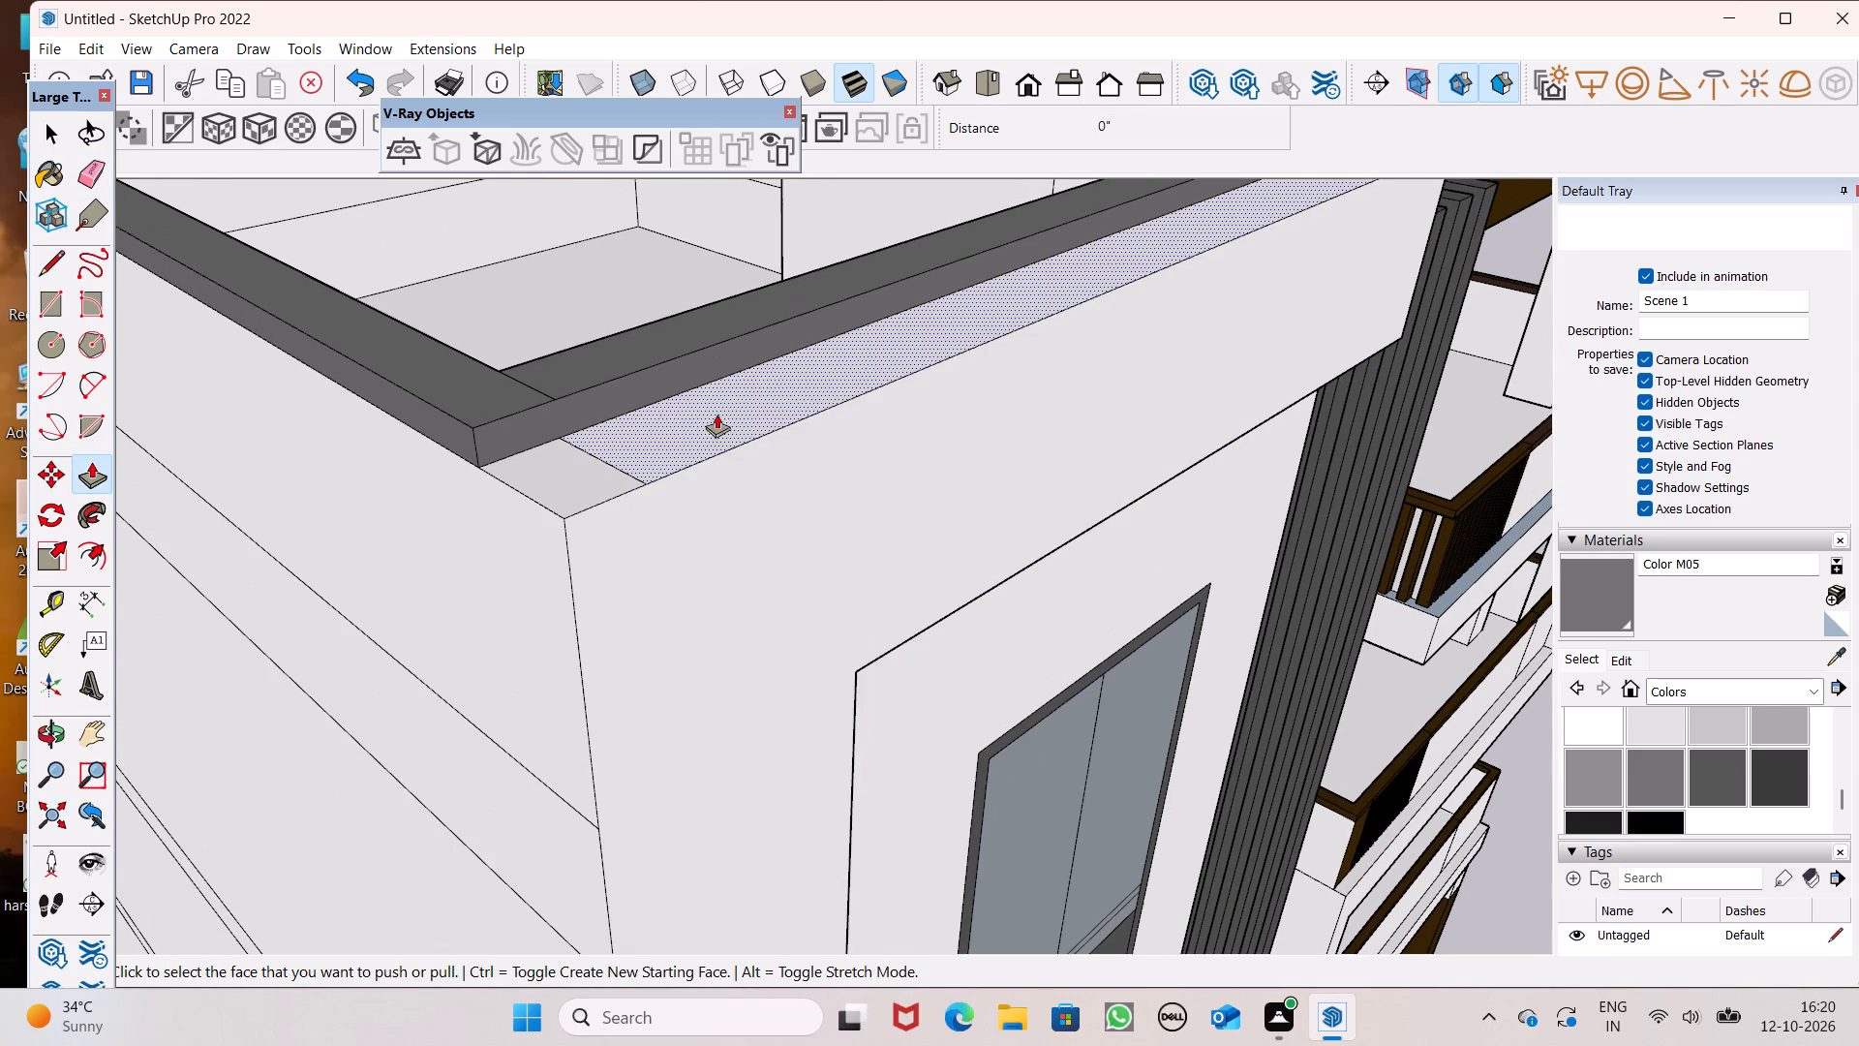
drag(648, 399, 697, 485)
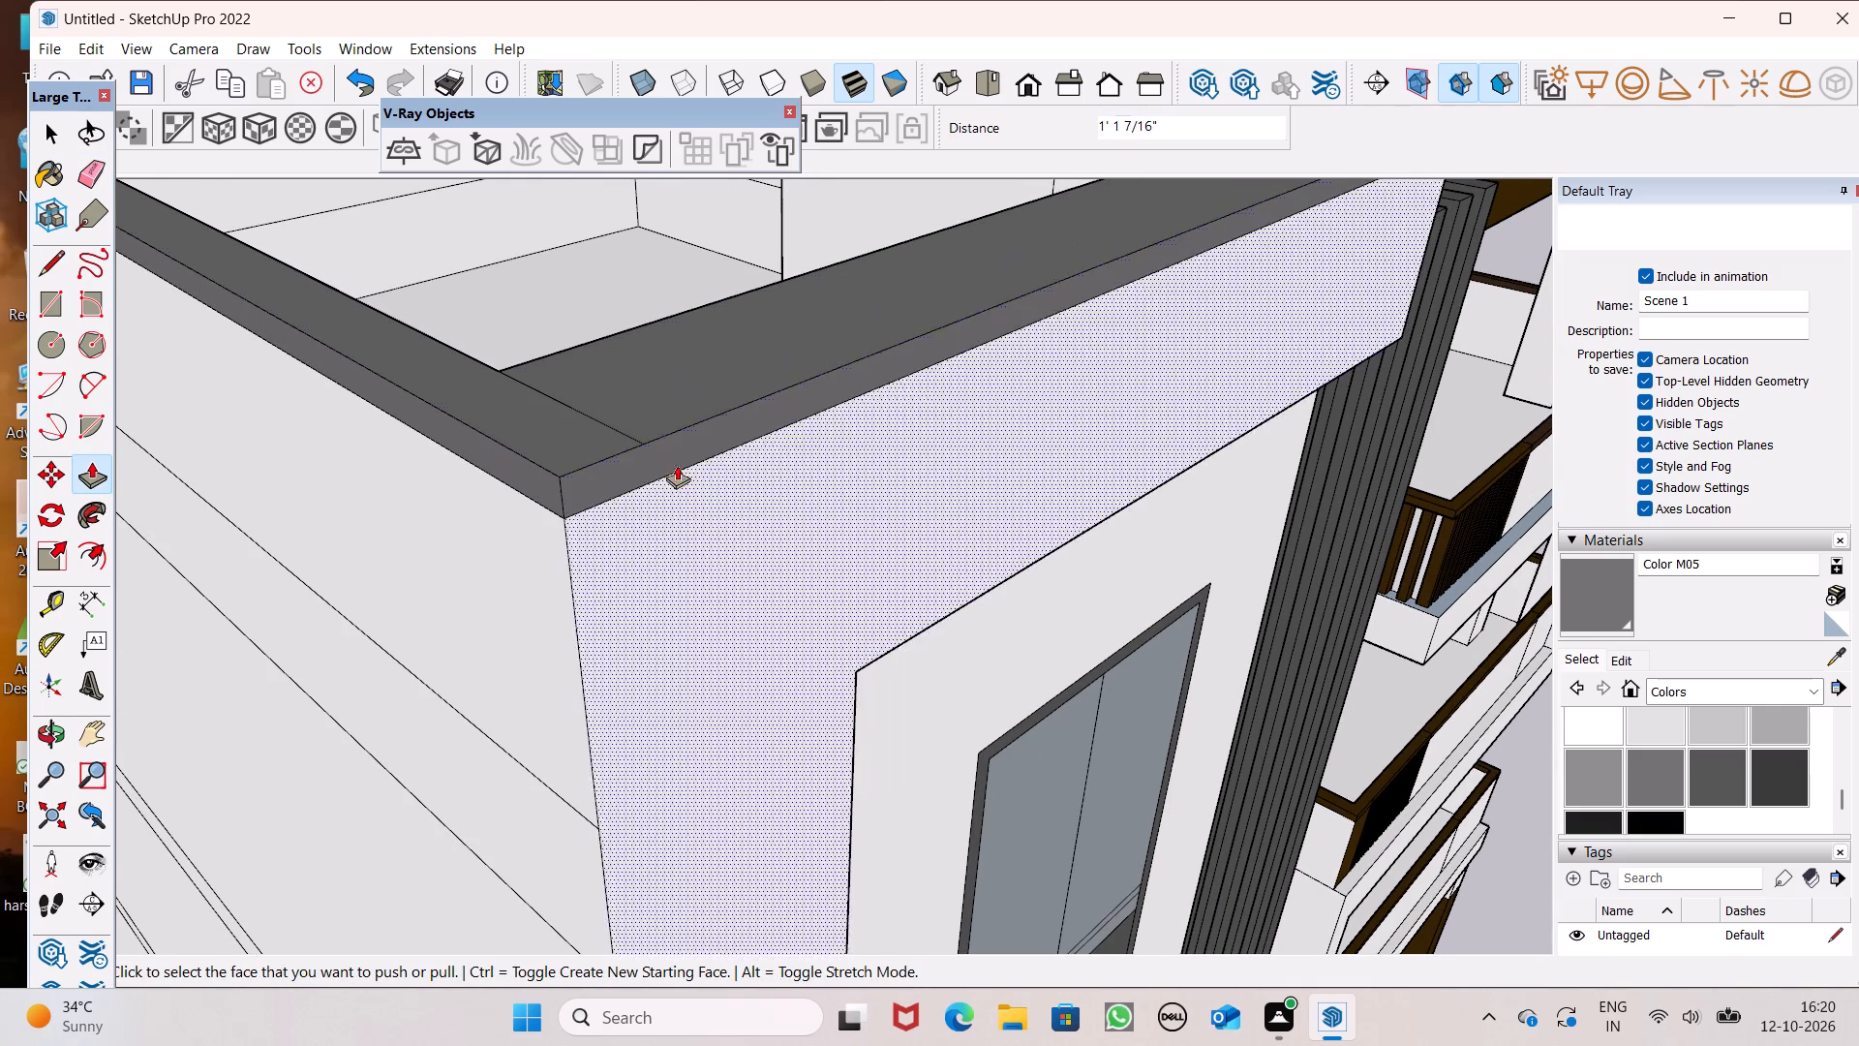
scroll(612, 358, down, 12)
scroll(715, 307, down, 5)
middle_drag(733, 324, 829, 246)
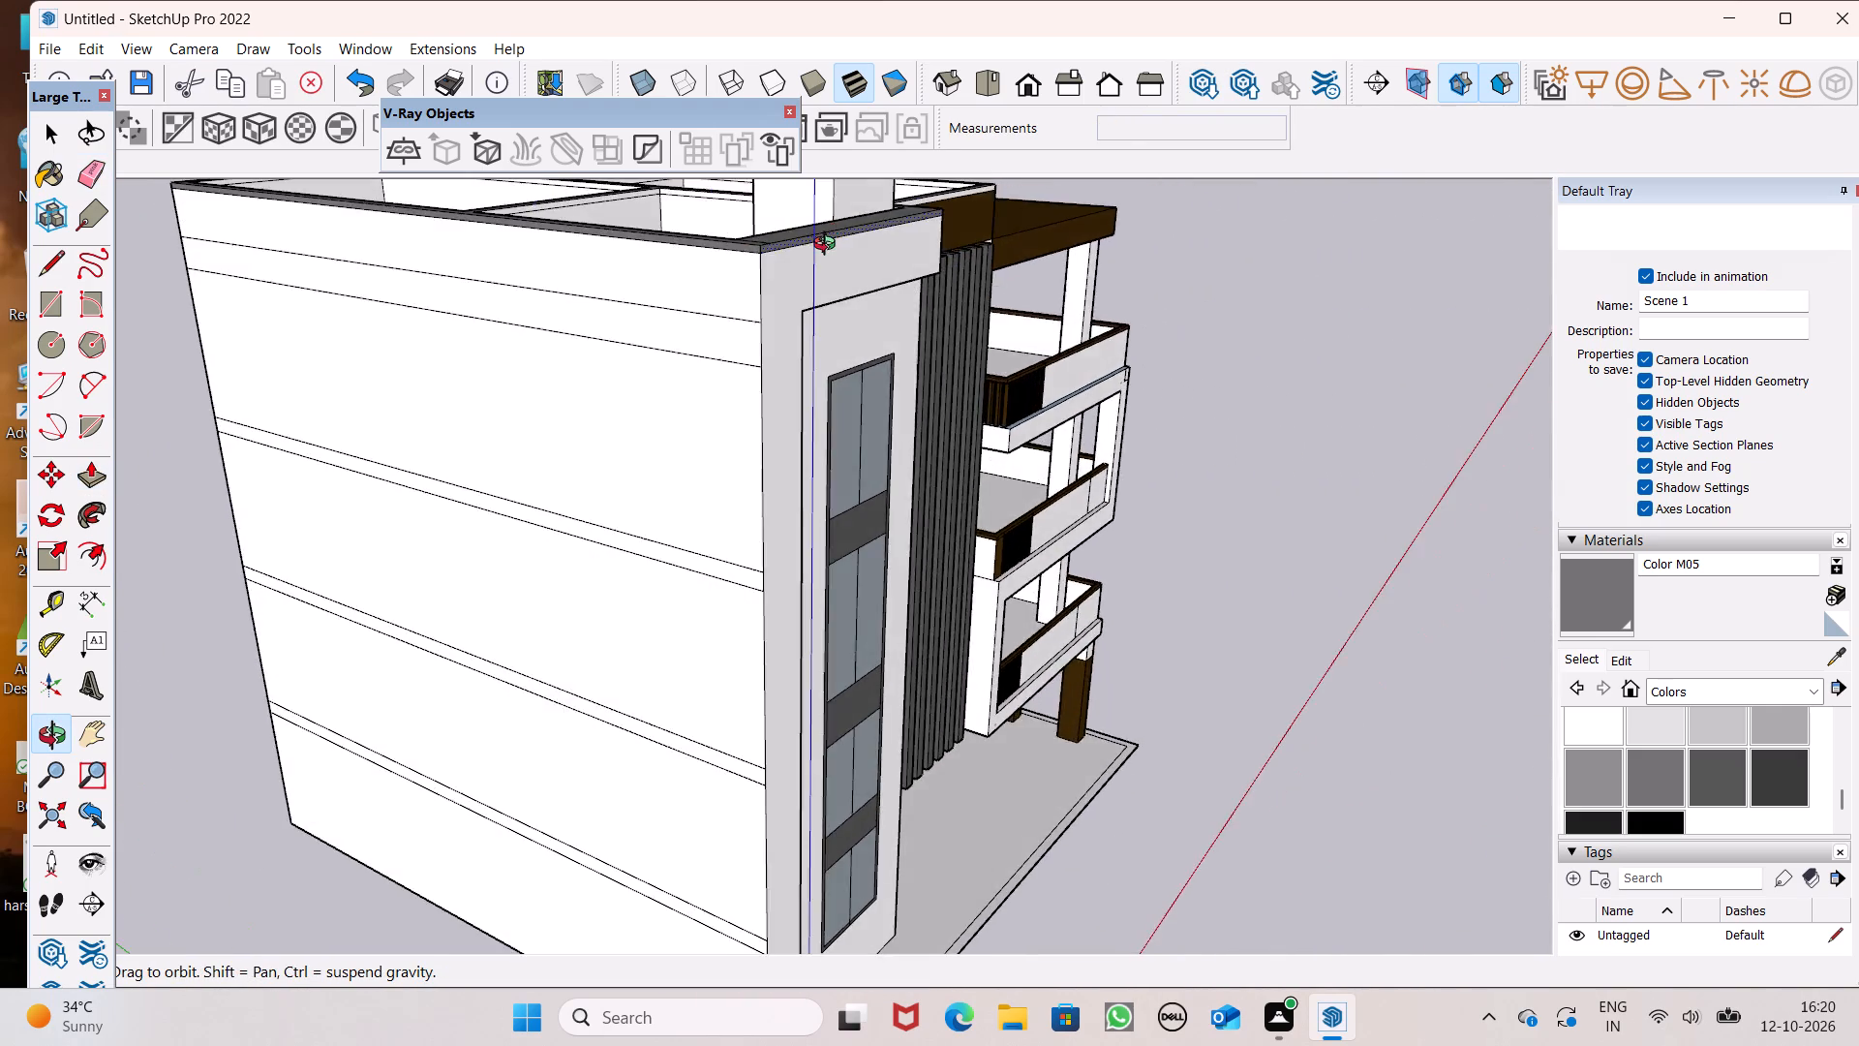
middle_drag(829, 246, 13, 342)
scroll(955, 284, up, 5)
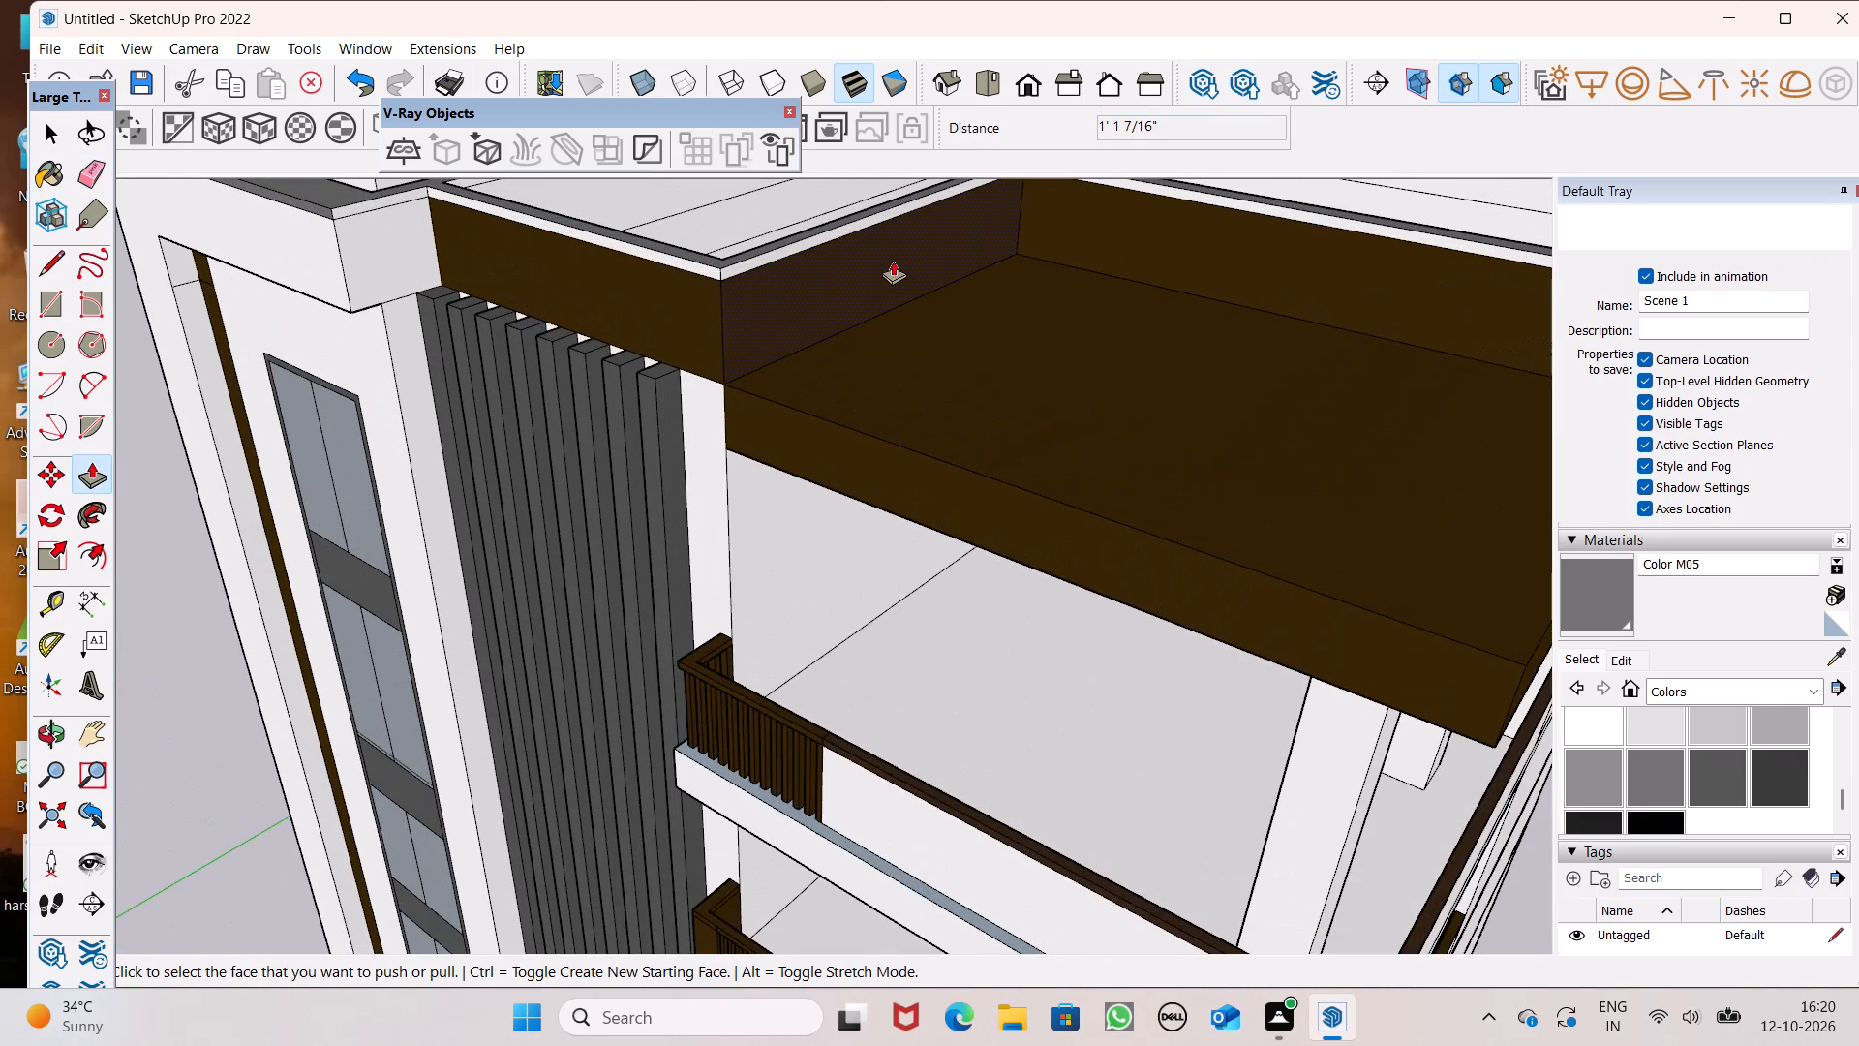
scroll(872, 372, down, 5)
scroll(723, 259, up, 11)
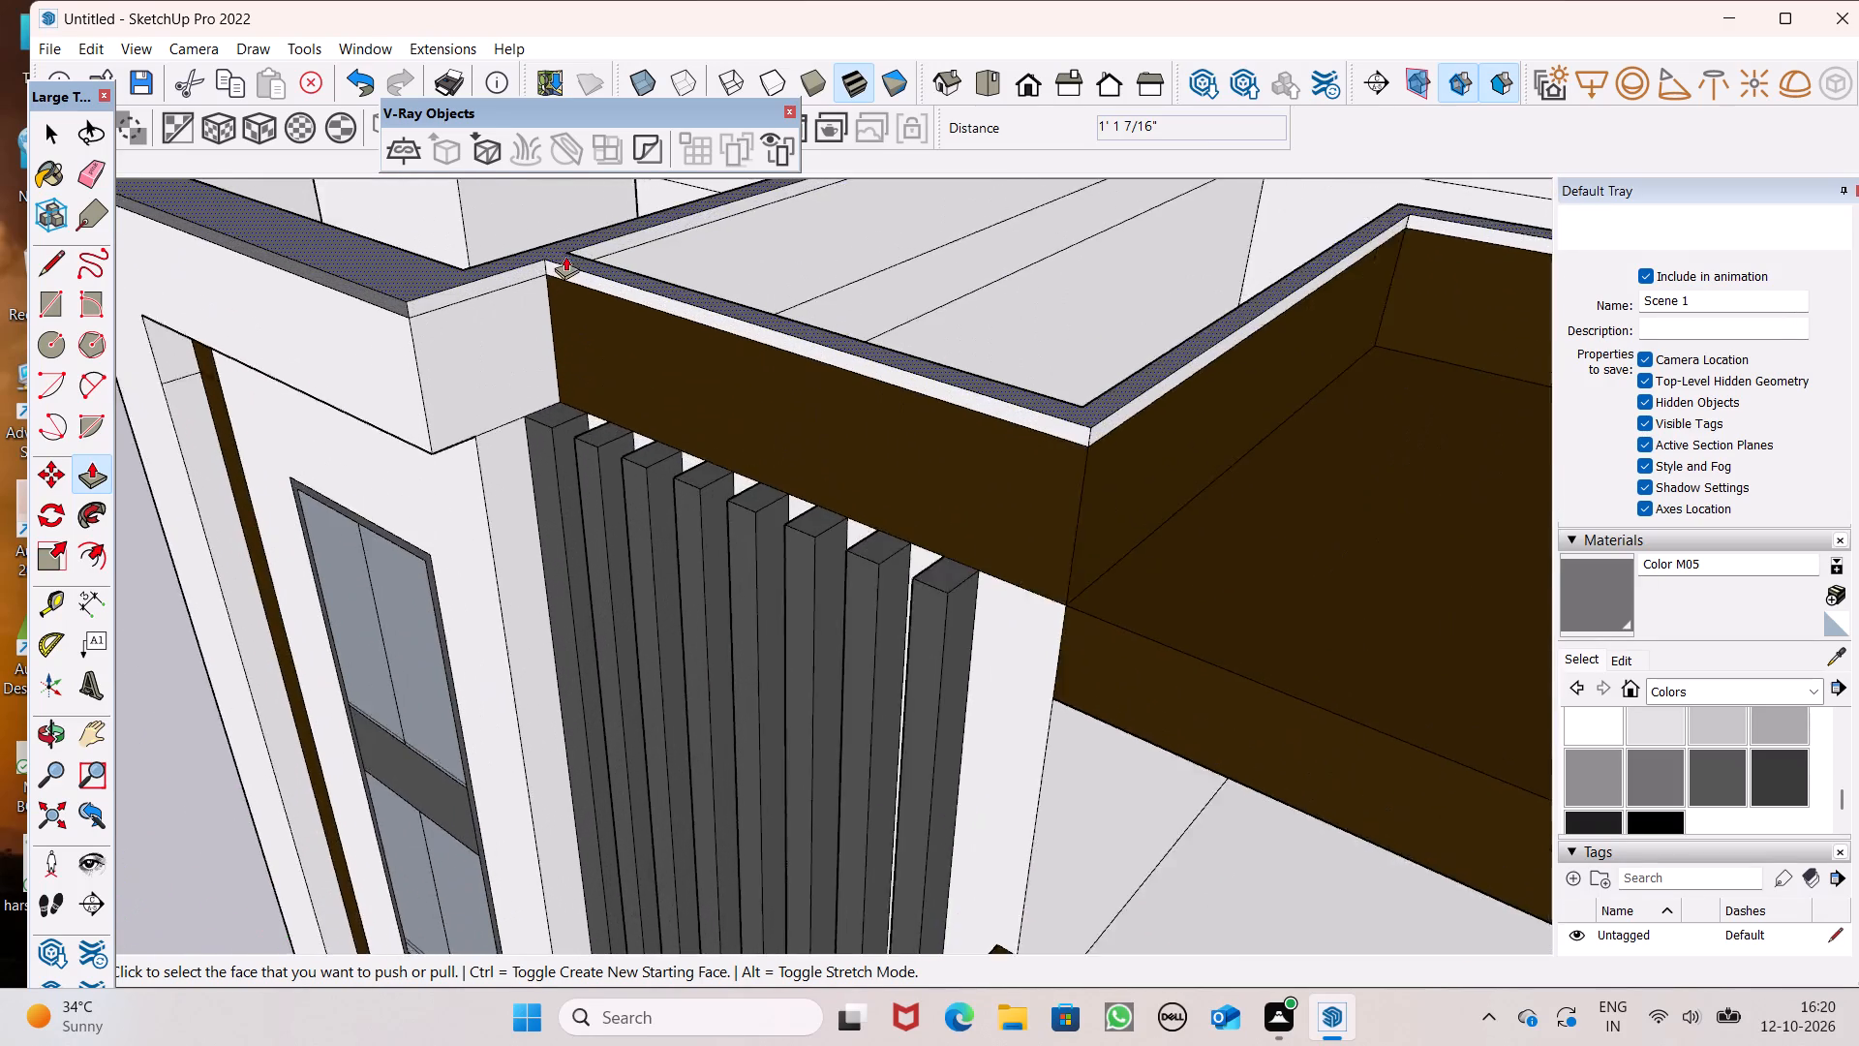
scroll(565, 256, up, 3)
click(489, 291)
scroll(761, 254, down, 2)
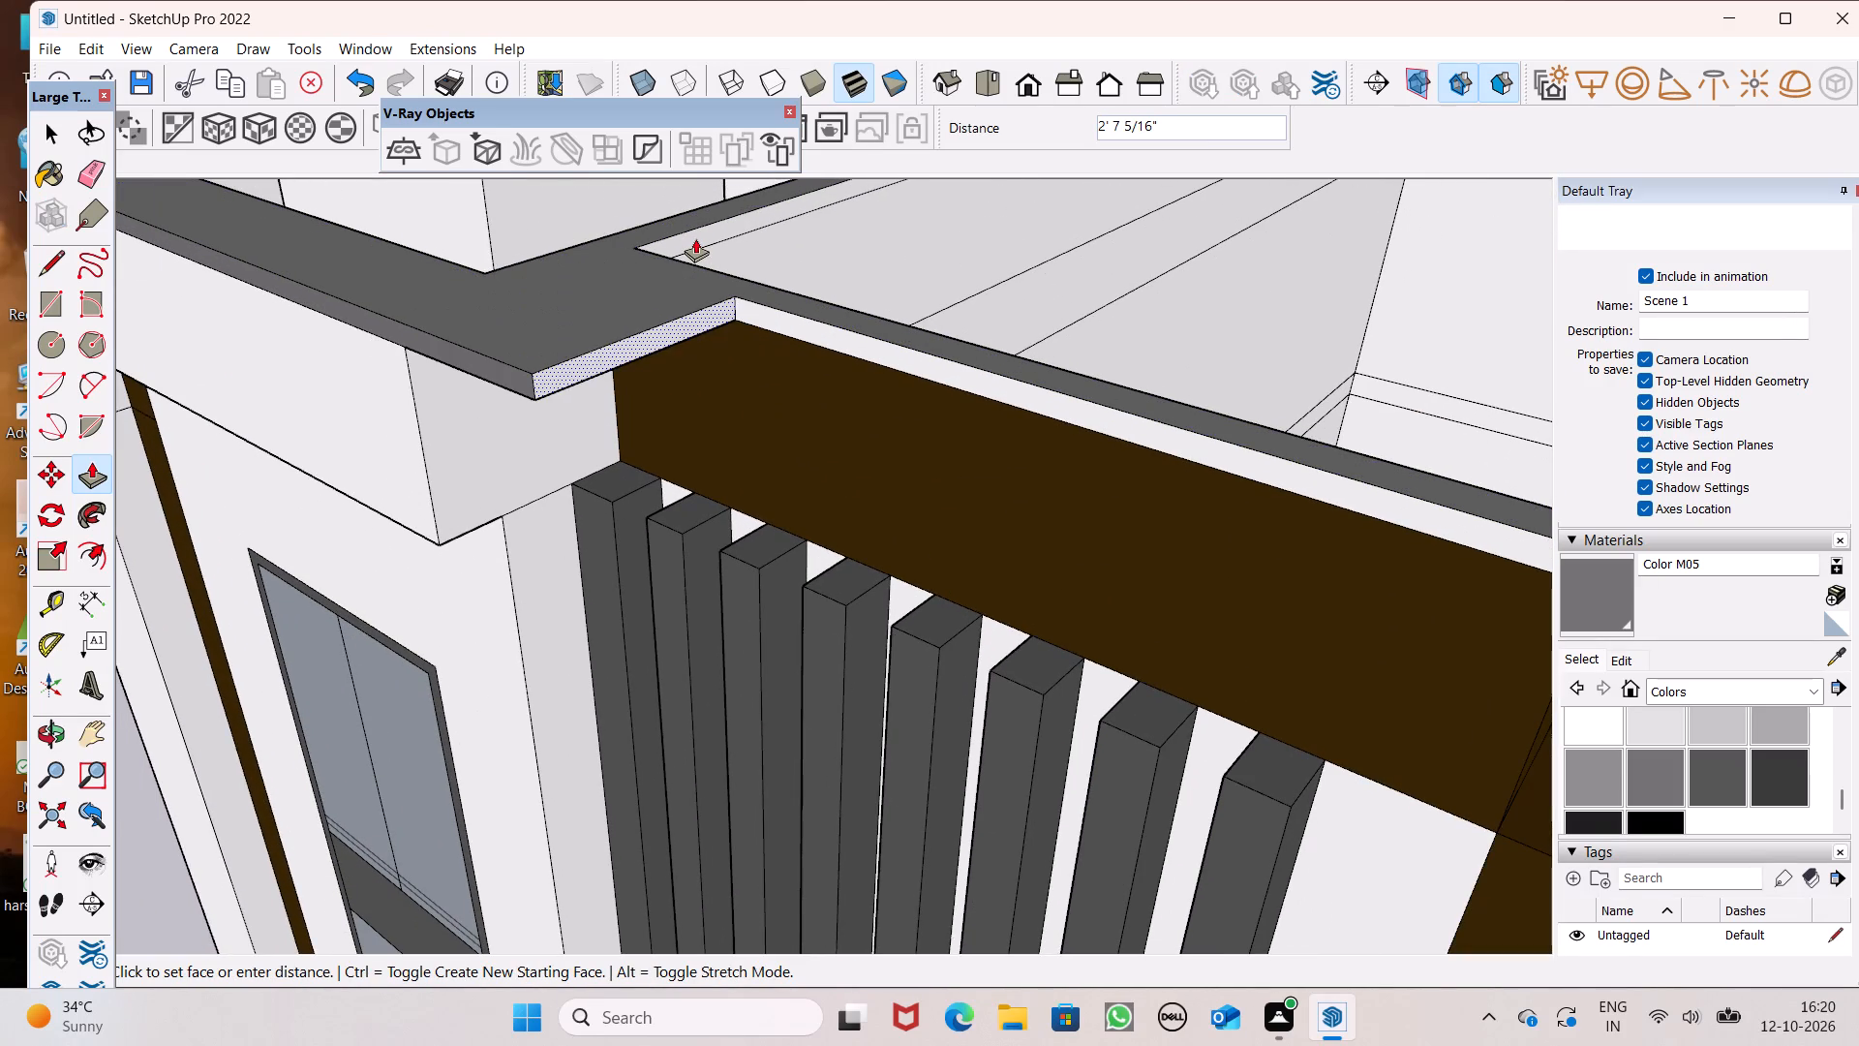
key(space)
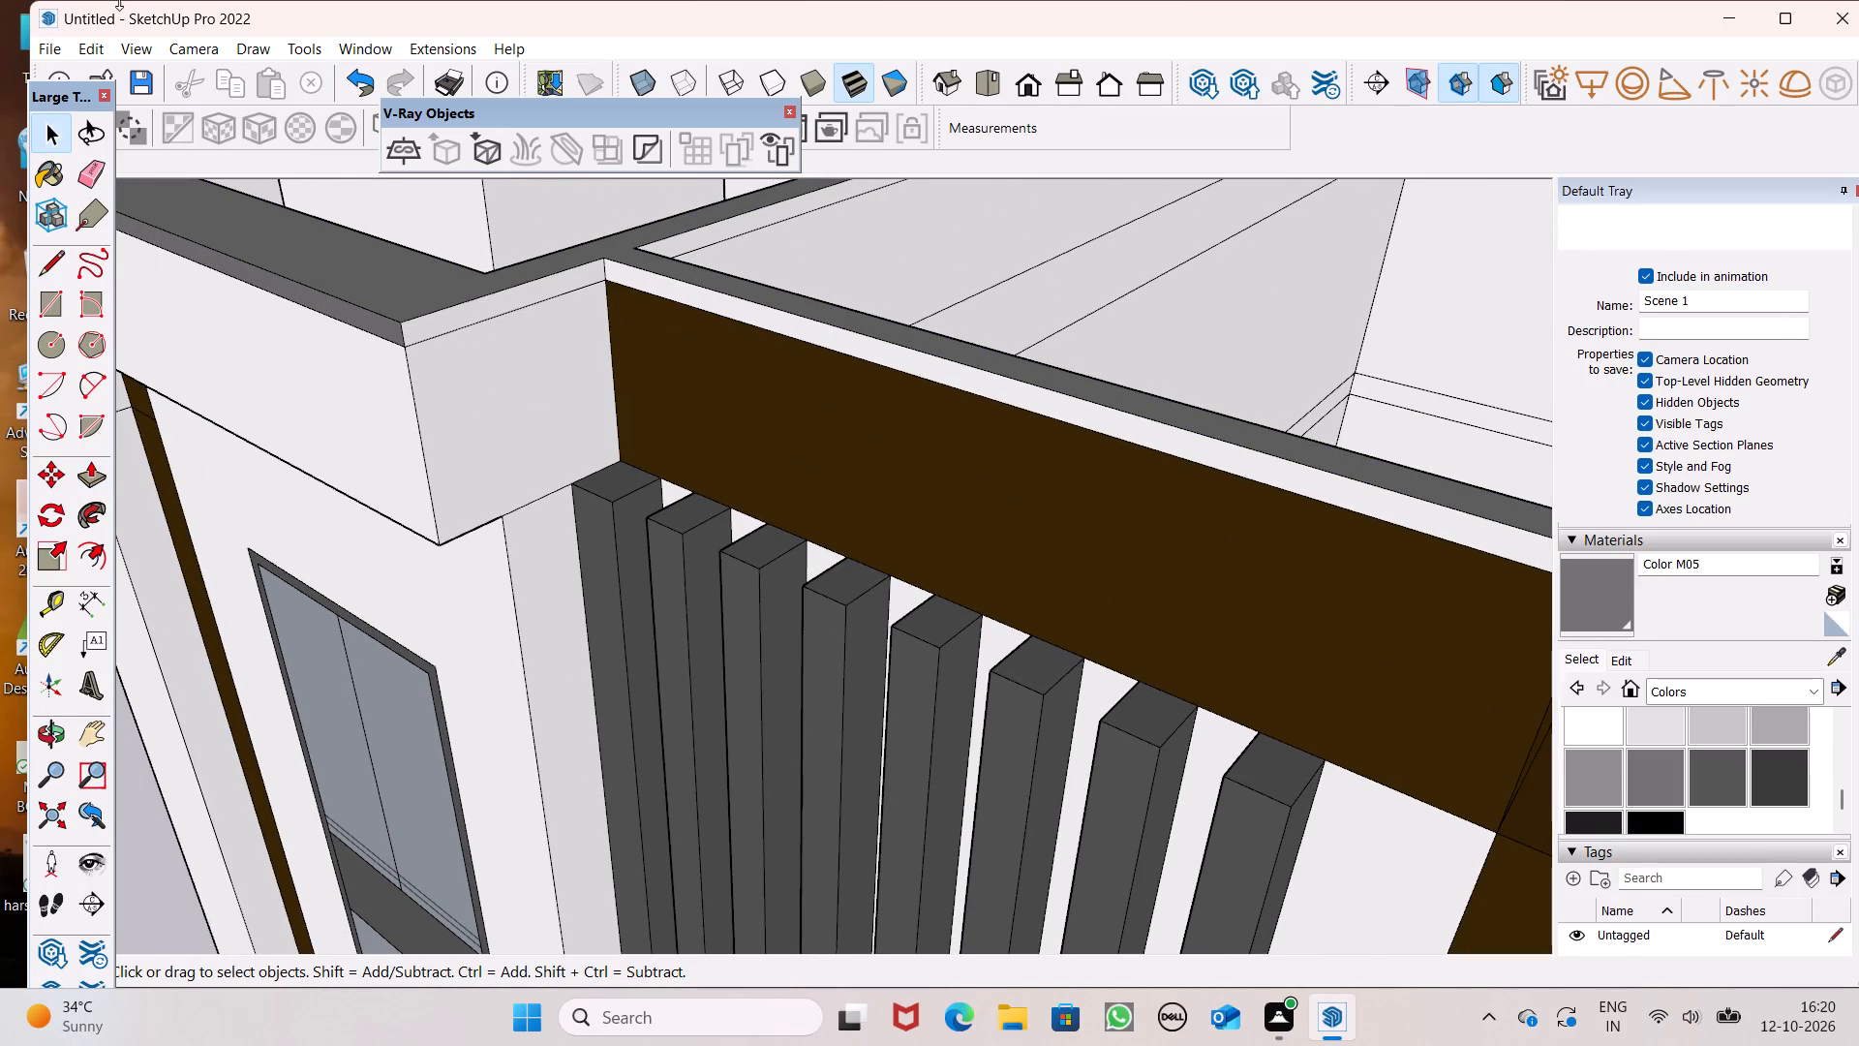
Paint the parapet's side strip on the projecting frame and the white strip above the brown louver fascia with Color M05.
click(1588, 584)
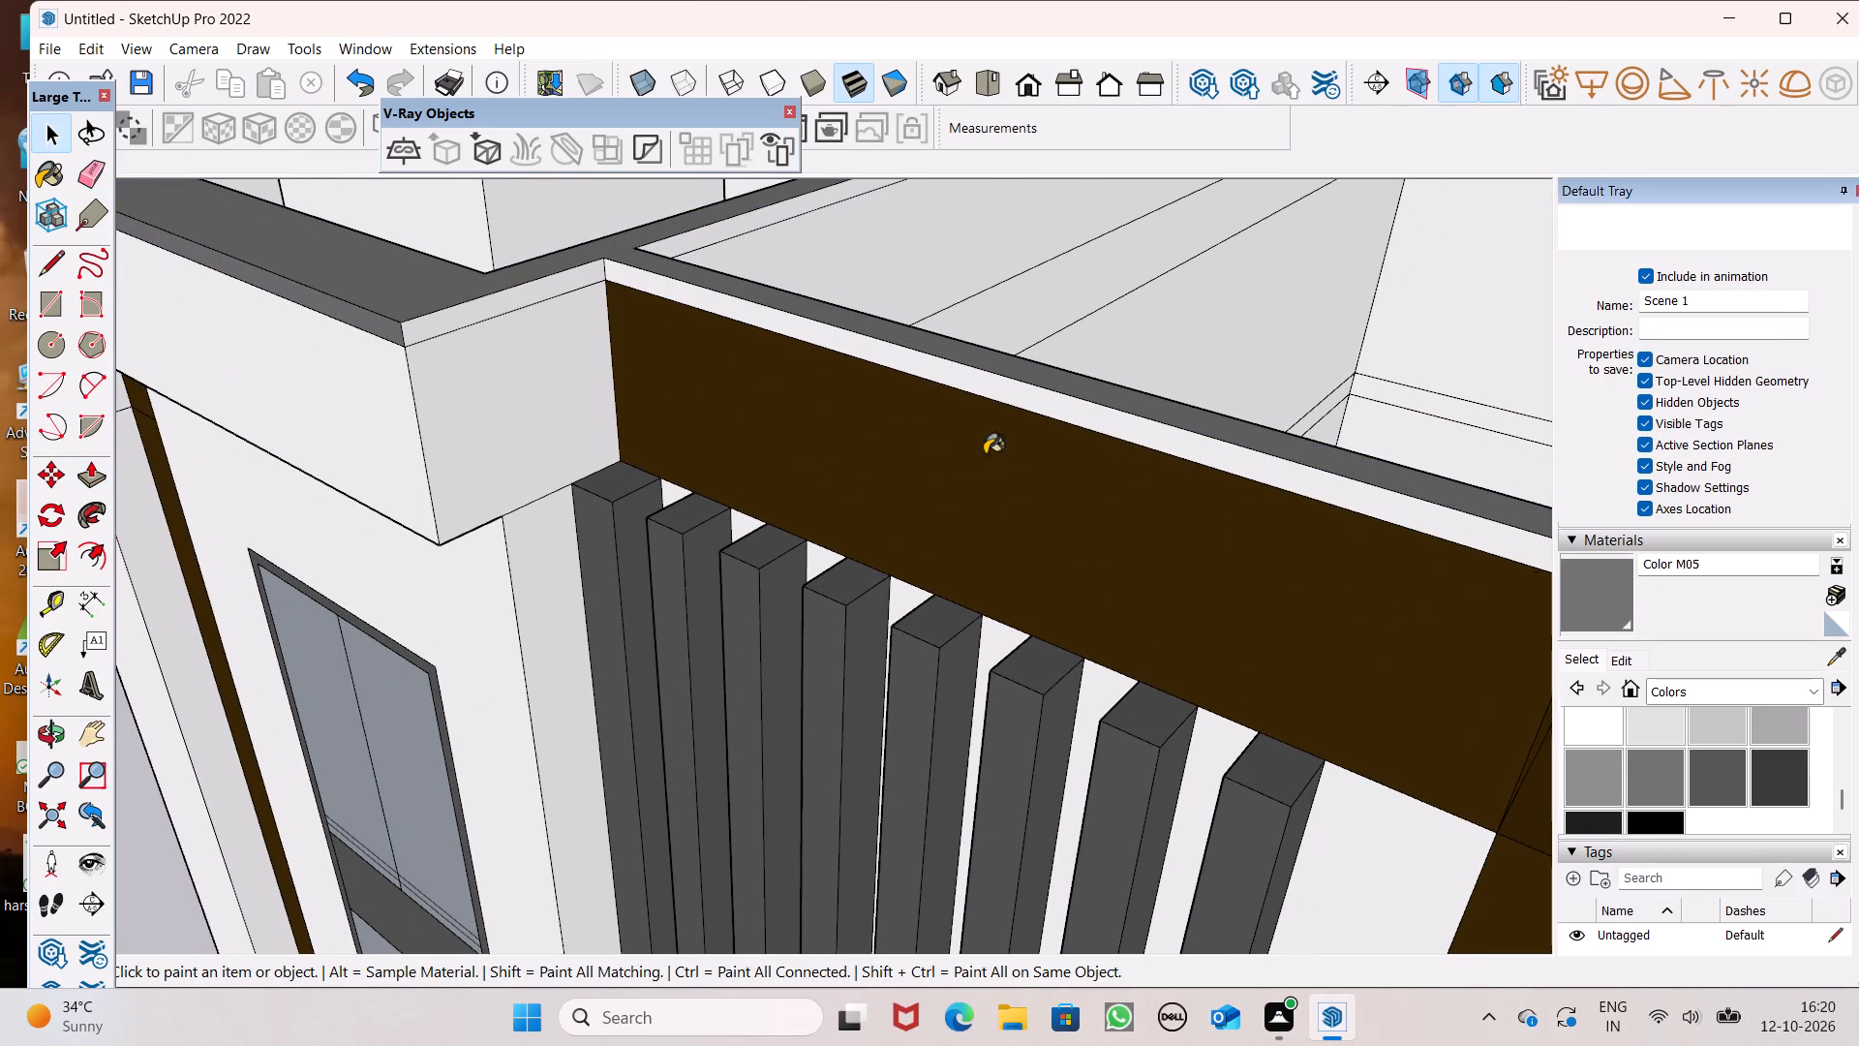
scroll(89, 307, up, 6)
click(561, 336)
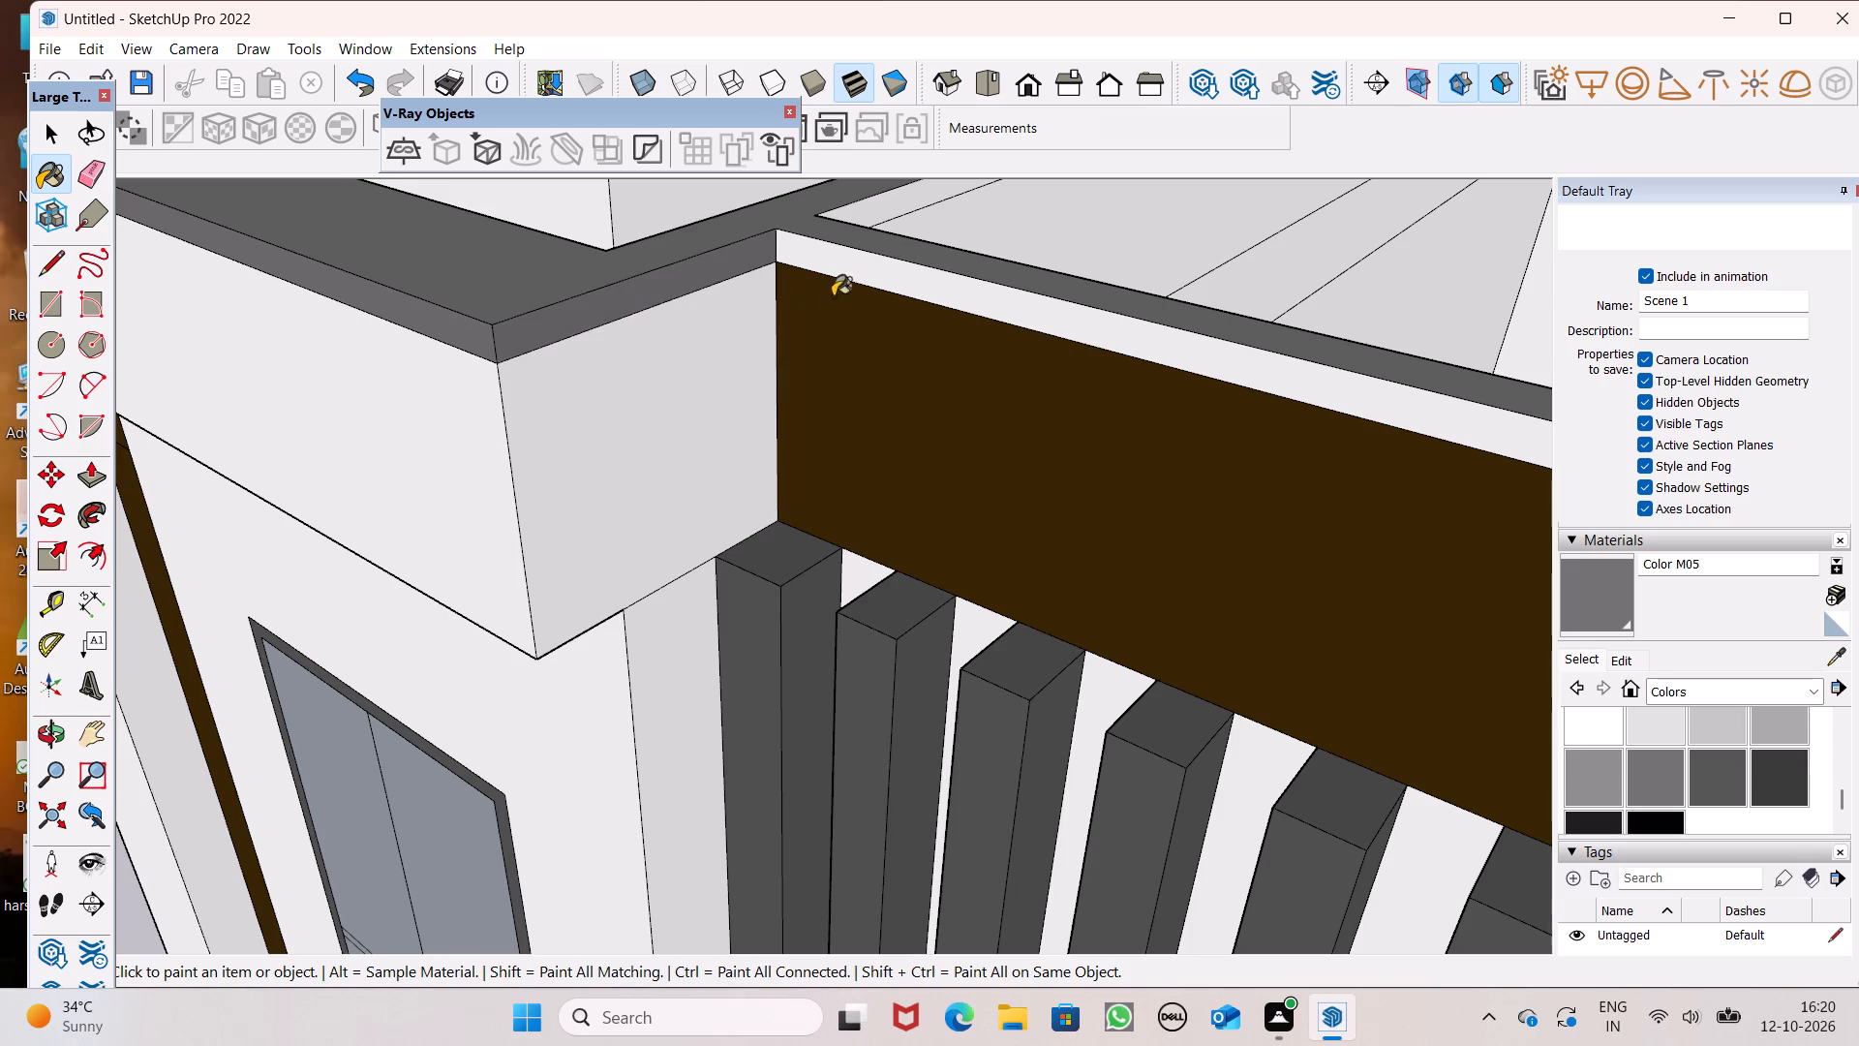
click(862, 273)
Paint the inner upper strip of the long dividing parapet wall with Color M05.
scroll(1095, 146, down, 4)
scroll(729, 425, down, 1)
scroll(1239, 439, down, 6)
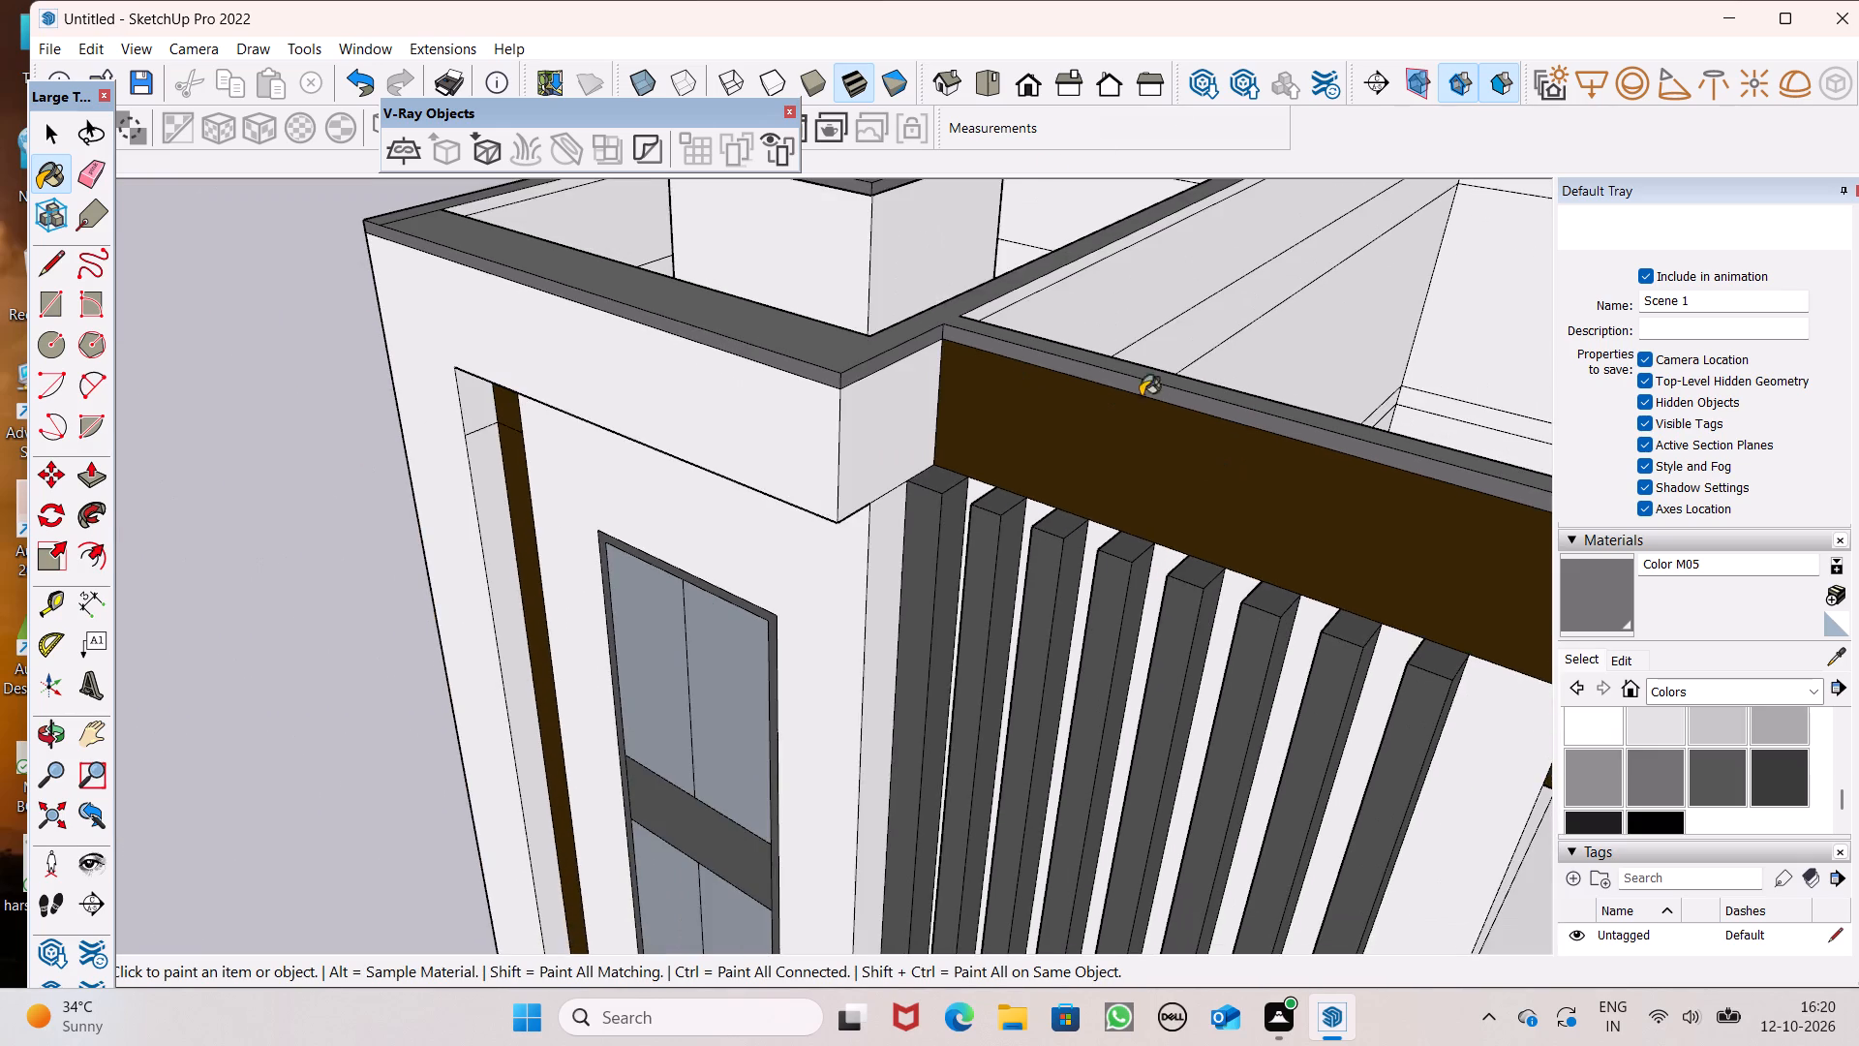
middle_drag(1303, 431, 677, 503)
scroll(789, 442, up, 6)
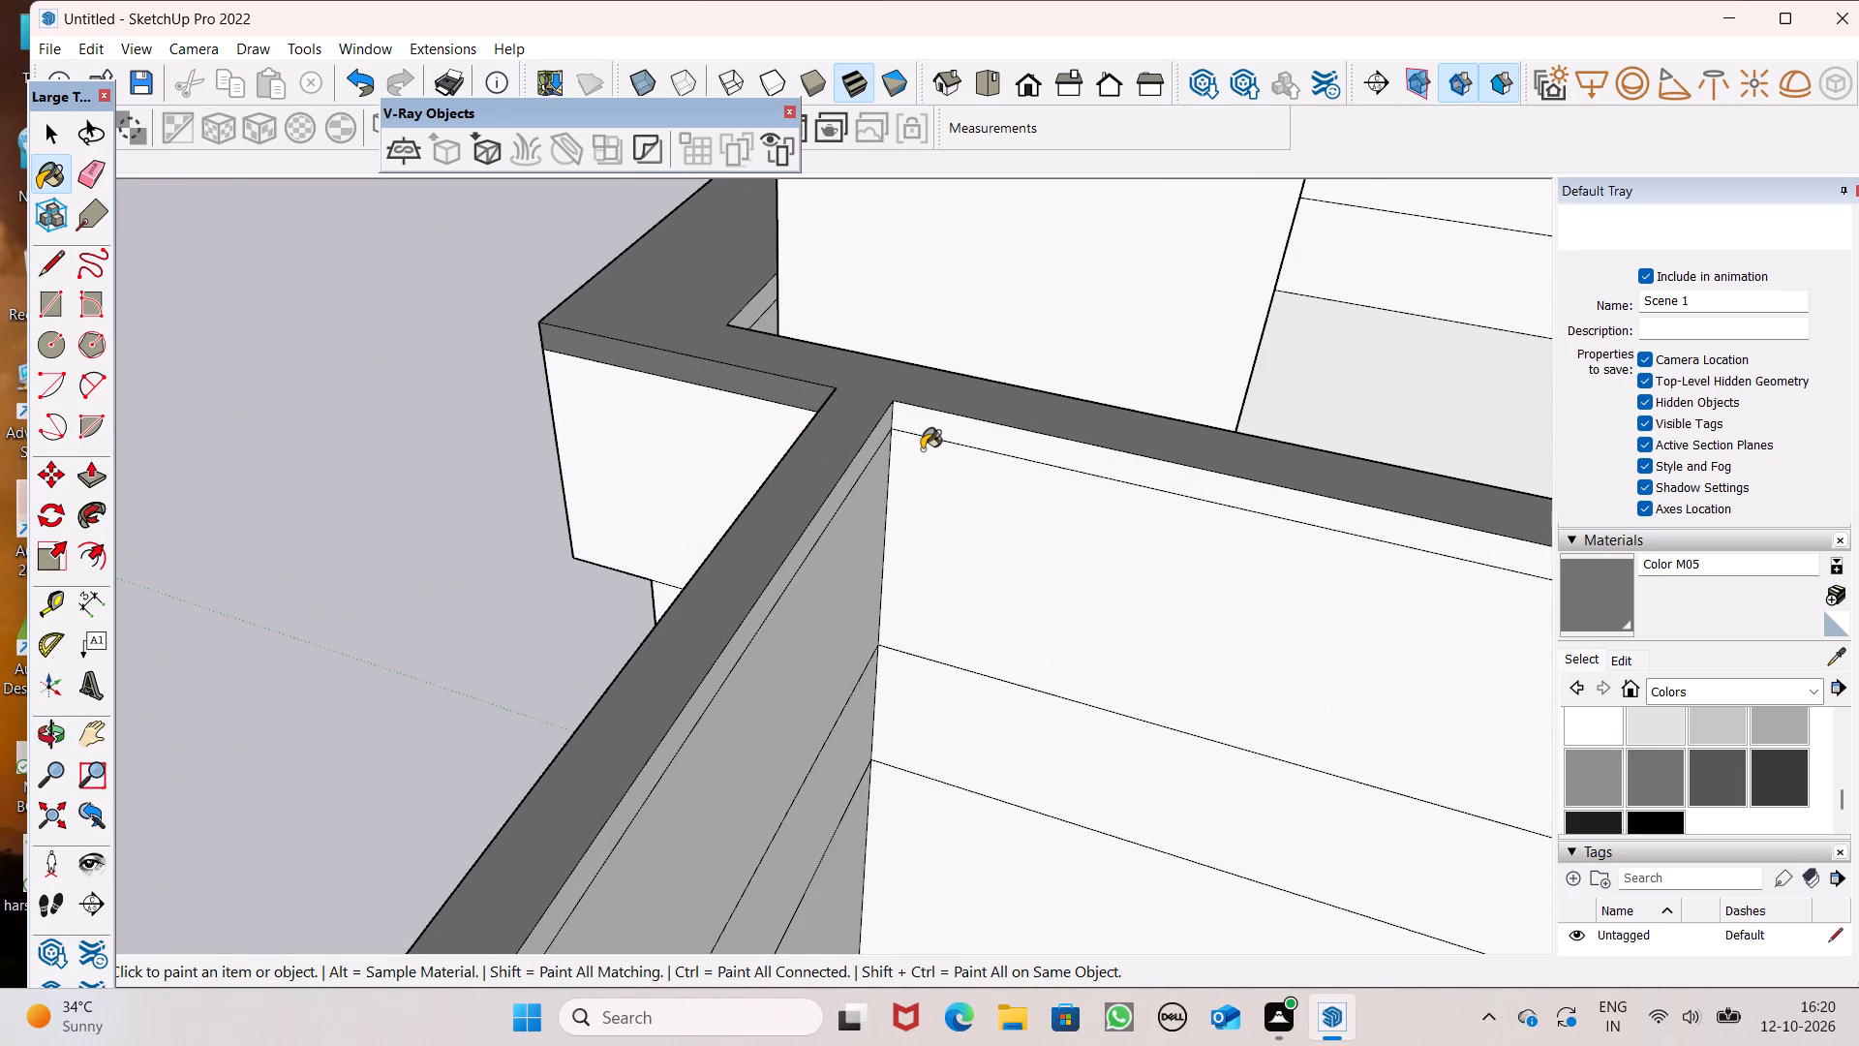
click(927, 426)
Paint both upper edge strips on the divided plain exterior wall, on either side of its vertical seam, with Color M05.
scroll(693, 389, up, 1)
scroll(531, 304, down, 12)
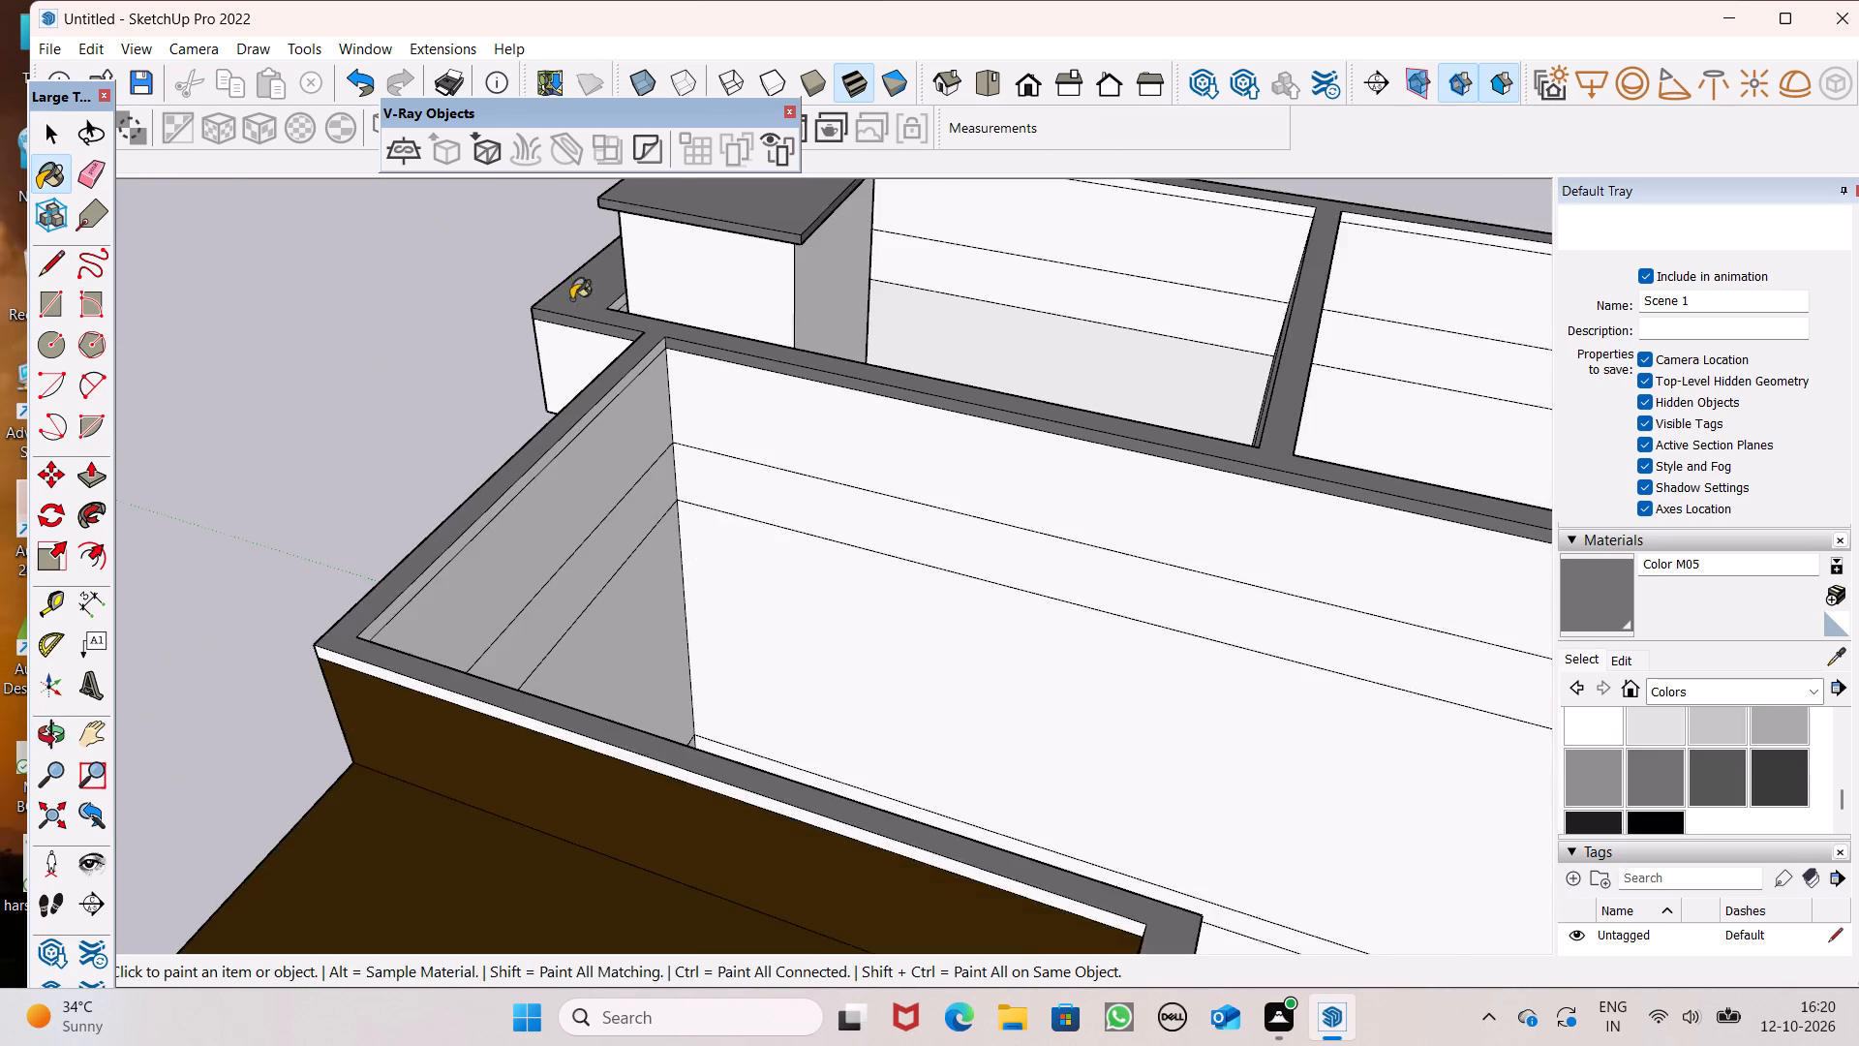
scroll(576, 311, down, 10)
middle_drag(1127, 540, 1054, 511)
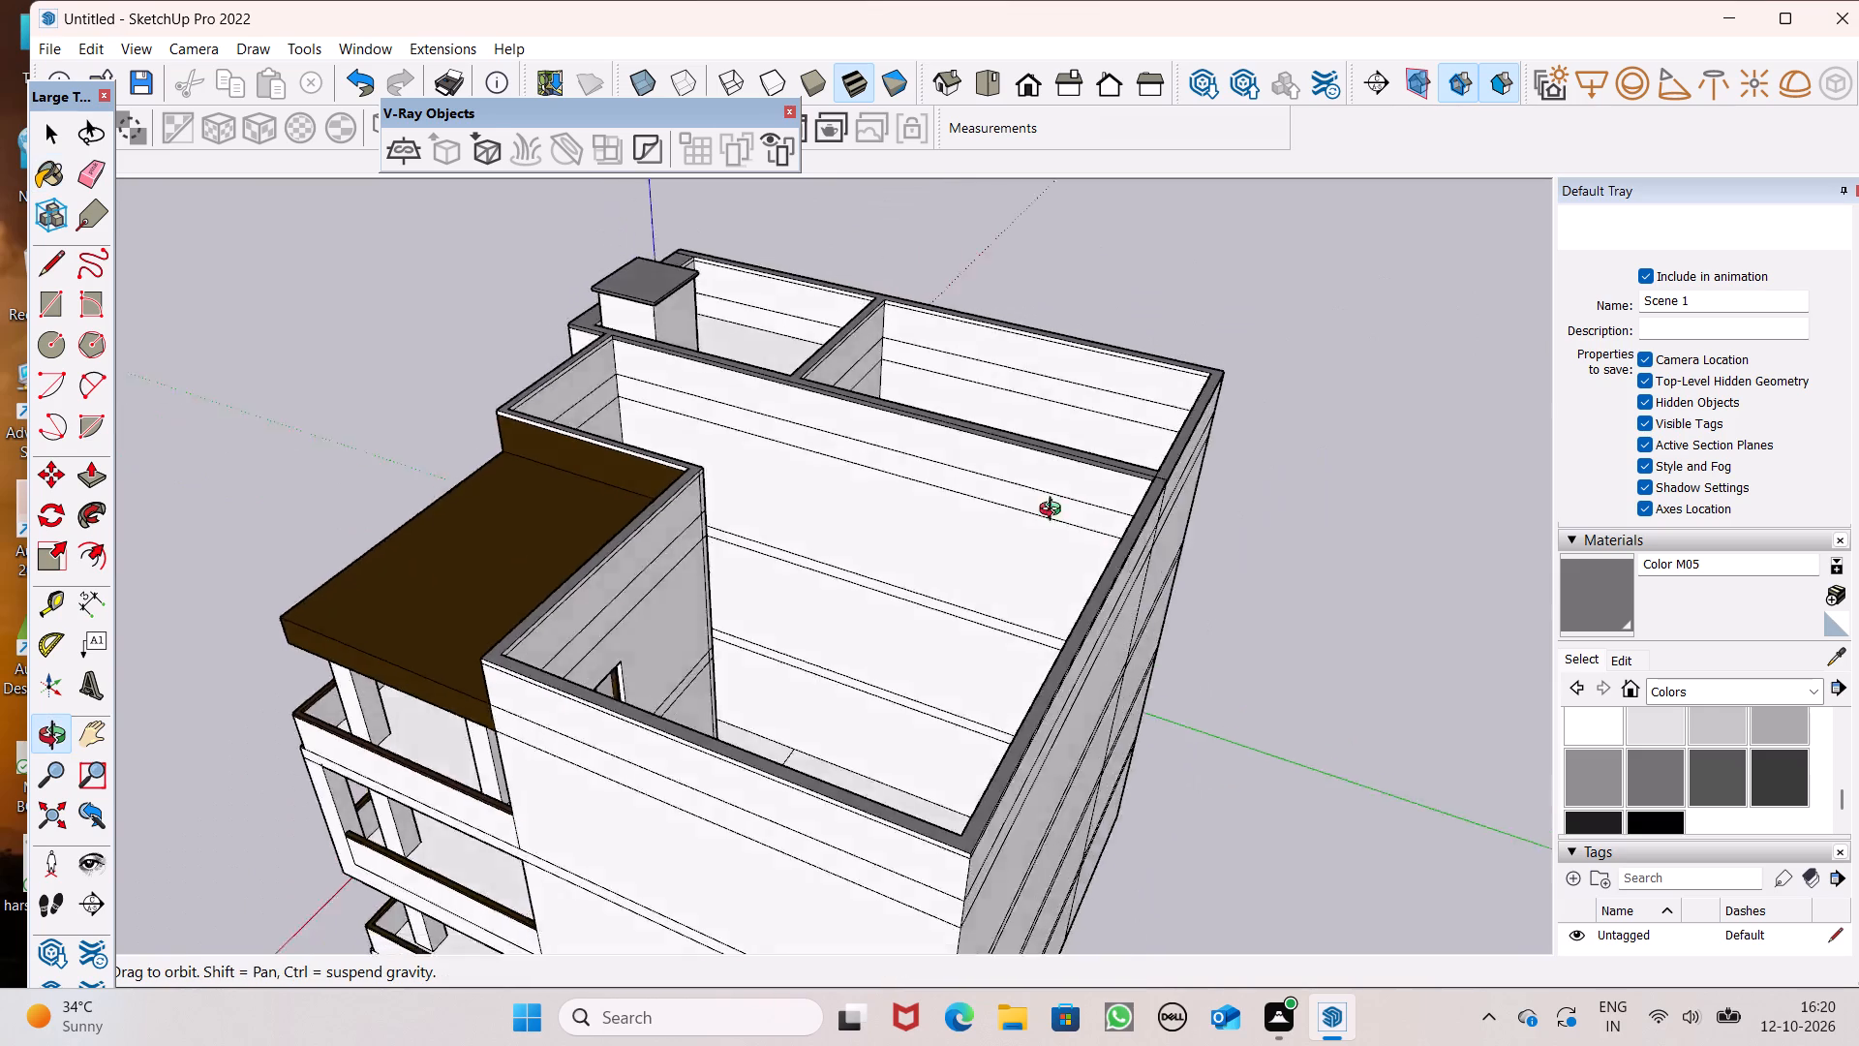
middle_drag(1054, 511, 591, 406)
scroll(543, 513, up, 7)
scroll(1427, 683, up, 6)
scroll(1047, 386, up, 7)
click(1006, 318)
click(828, 298)
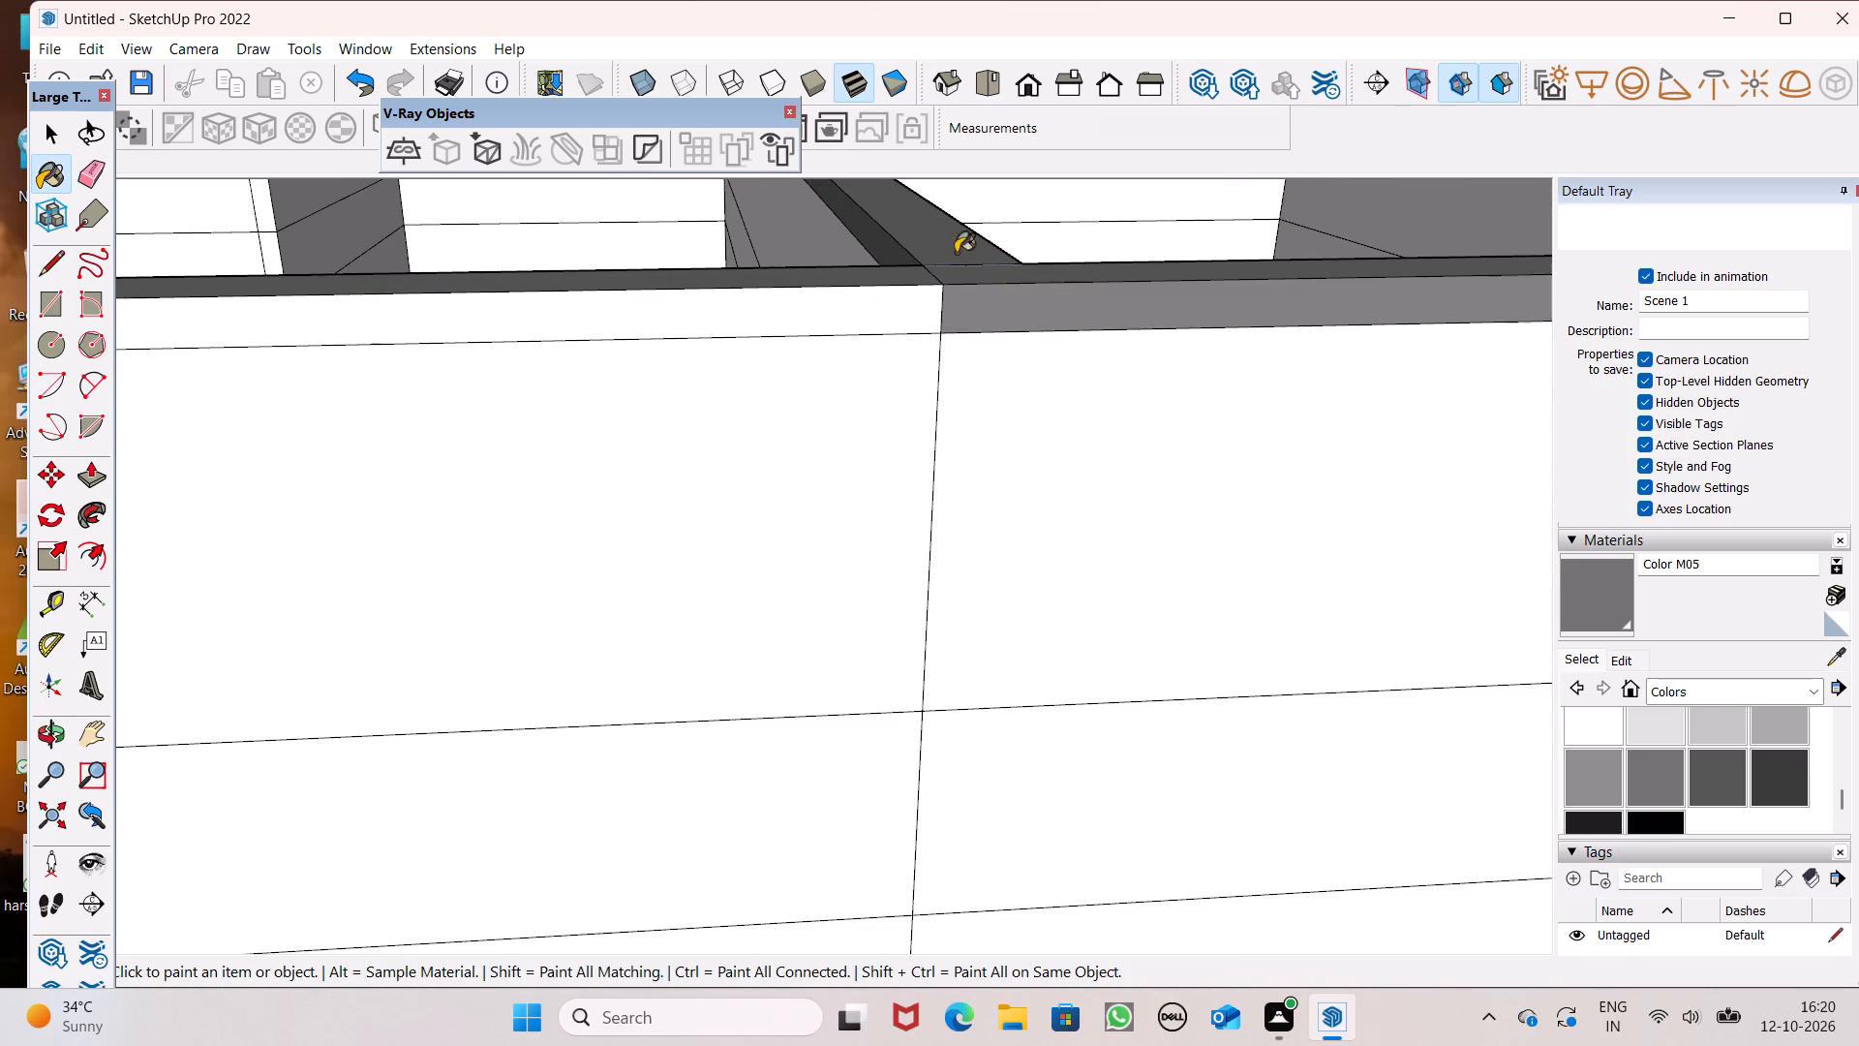
Paint the upper edge strip of the adjoining plain exterior wall with Color M05.
scroll(1027, 259, down, 13)
scroll(1110, 291, down, 2)
middle_drag(679, 331, 744, 339)
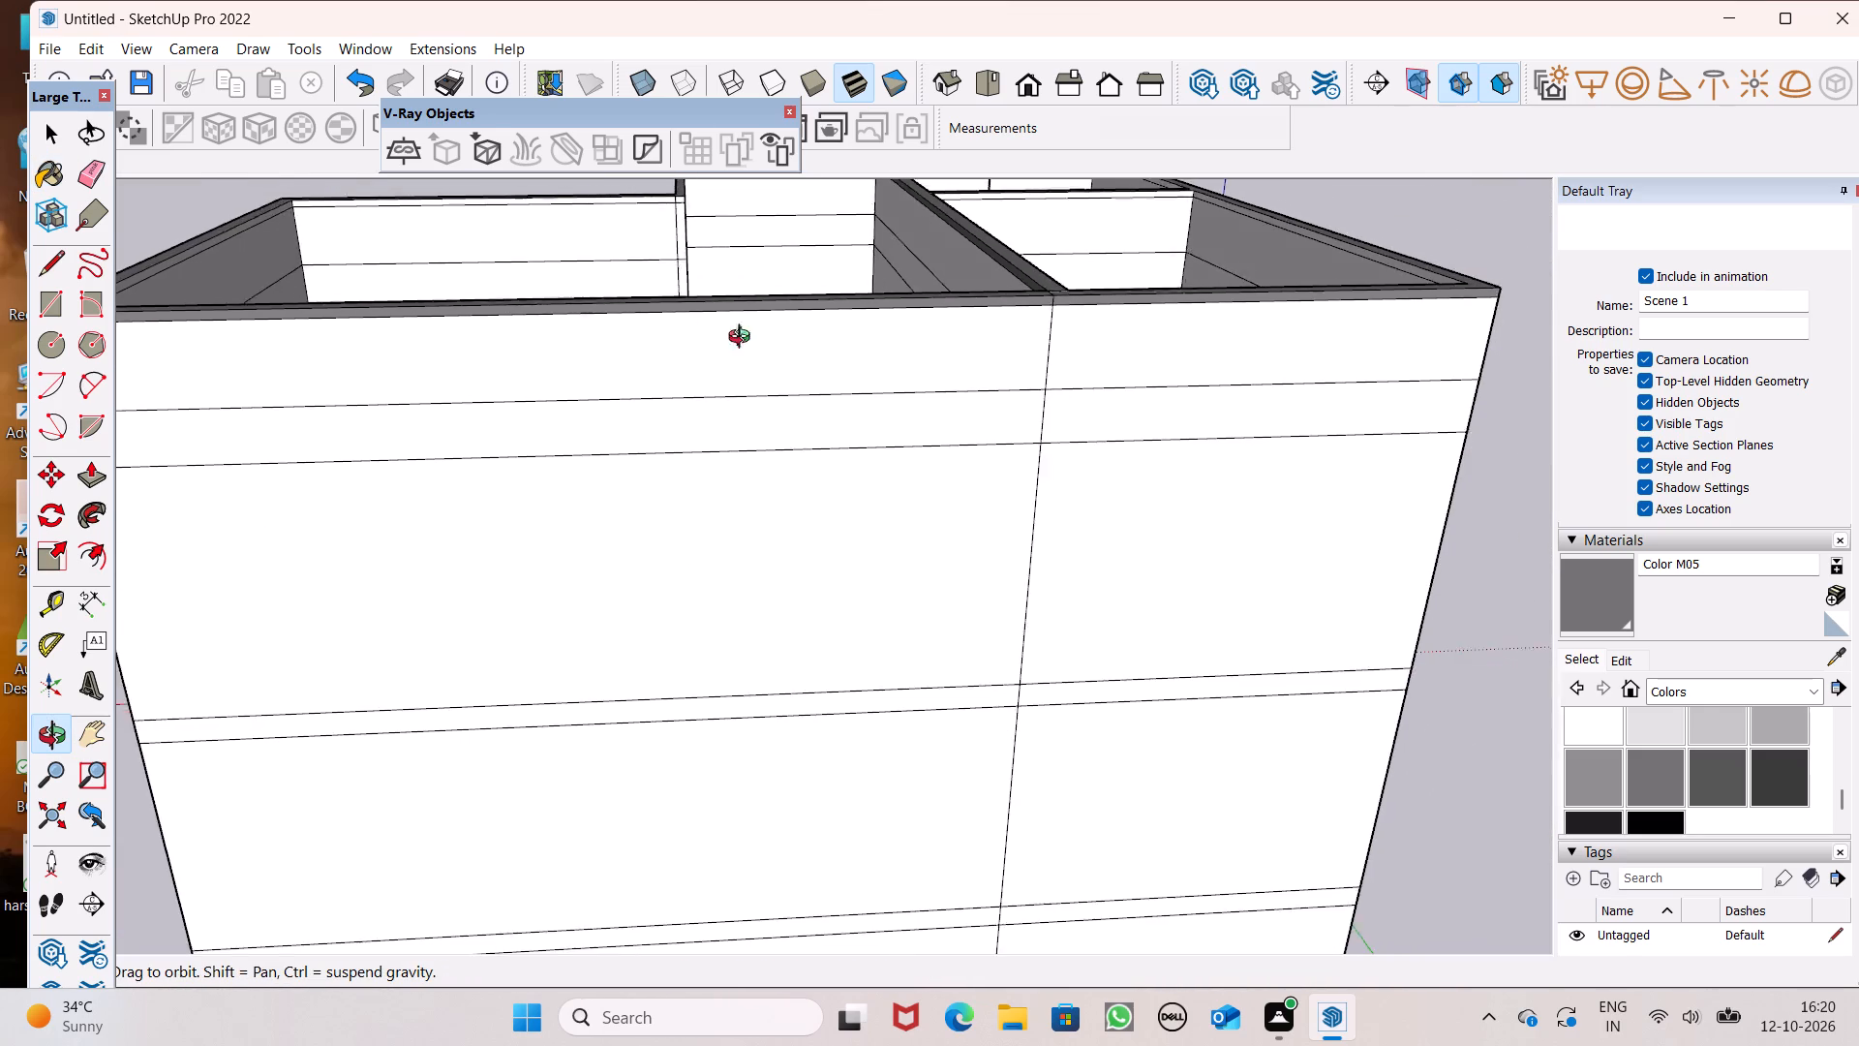
middle_drag(744, 339, 1266, 368)
scroll(1210, 434, up, 8)
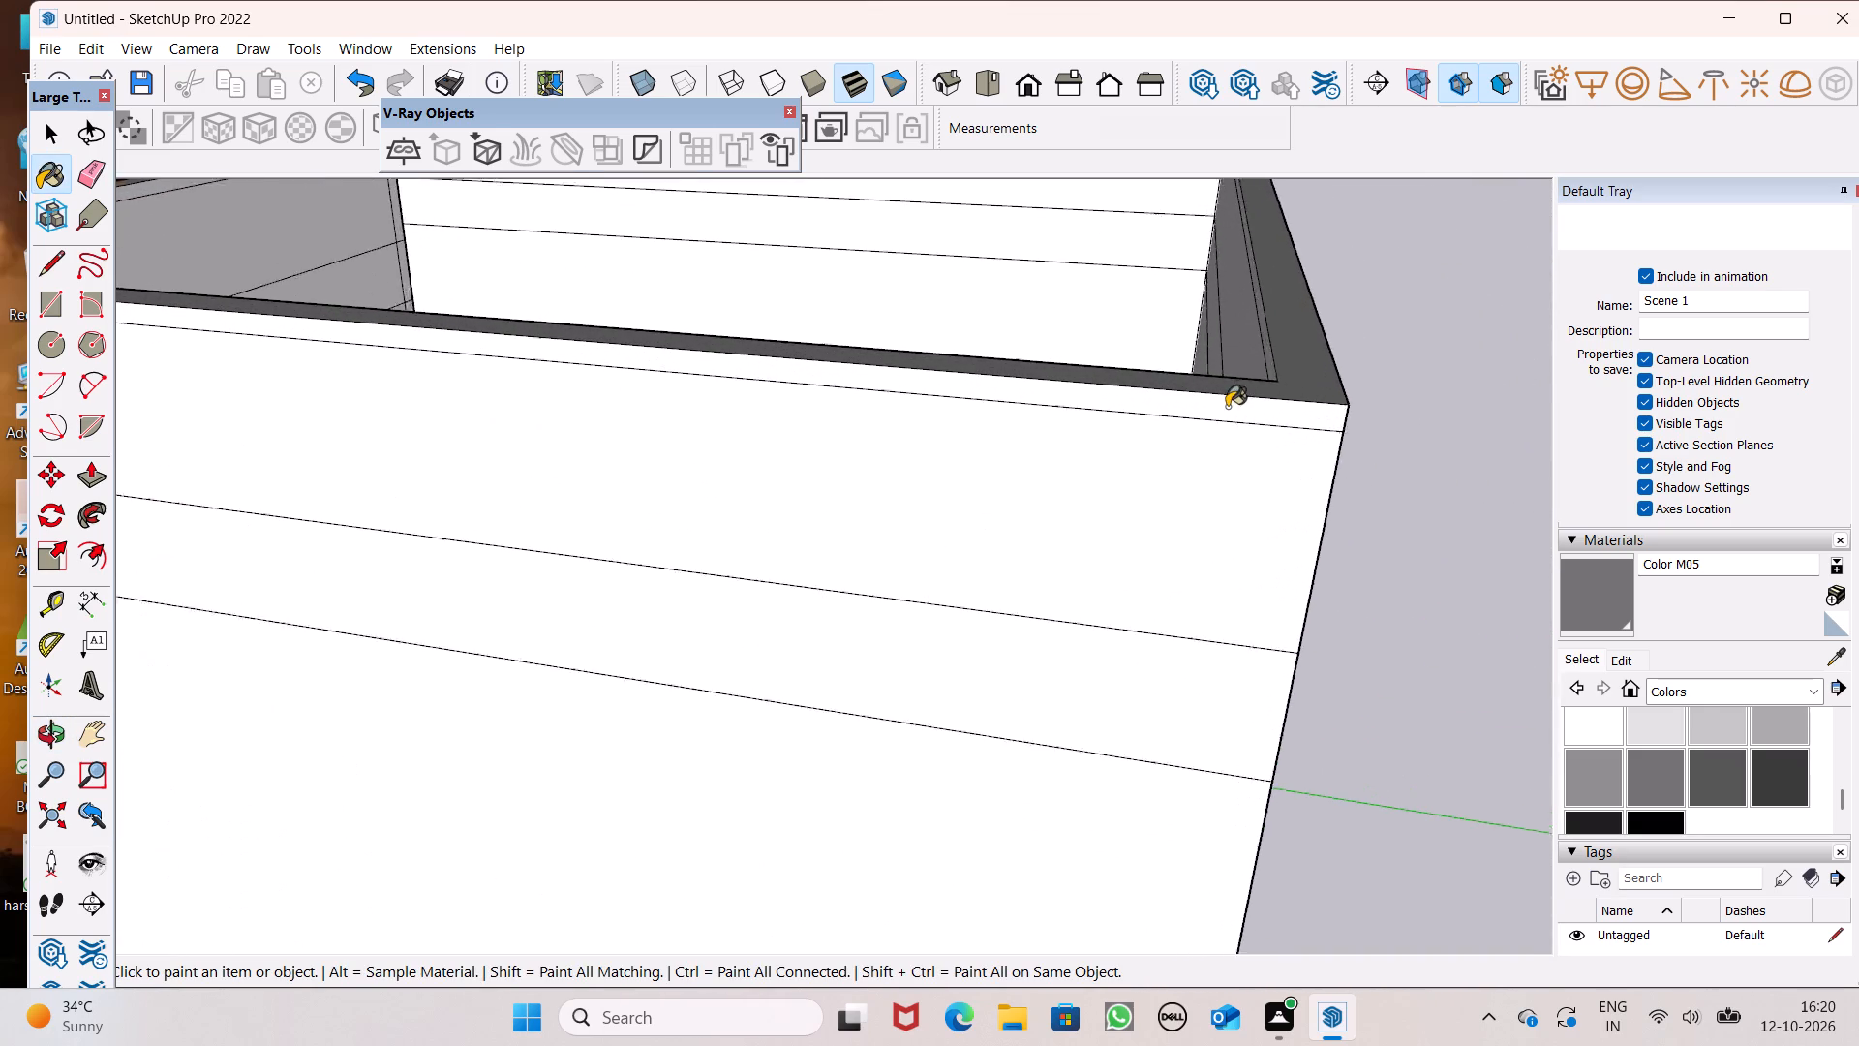
click(1227, 407)
Paint the two inner upper strips of the parapet meeting at the far roof corner with Color M05.
middle_drag(1316, 328, 1849, 417)
scroll(1858, 431, up, 1)
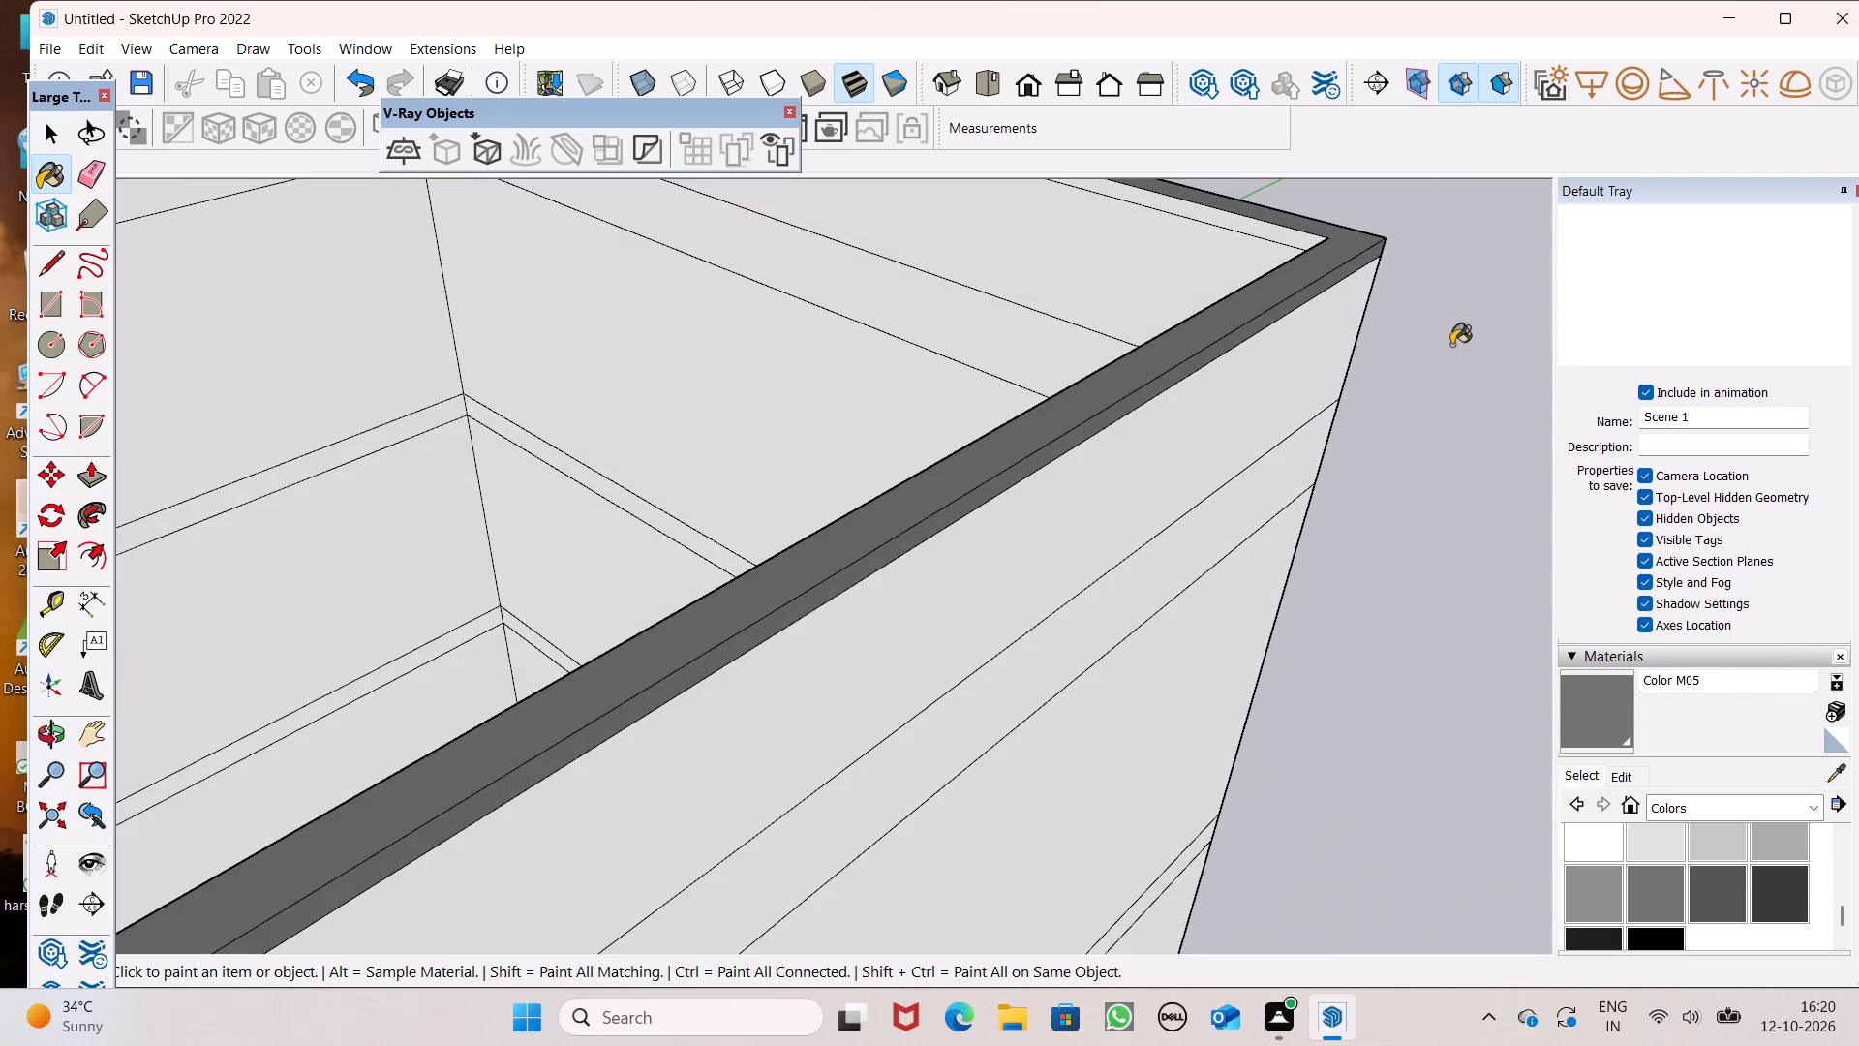
scroll(1454, 327, up, 4)
click(1236, 210)
scroll(1283, 266, up, 1)
middle_drag(1280, 310, 1858, 280)
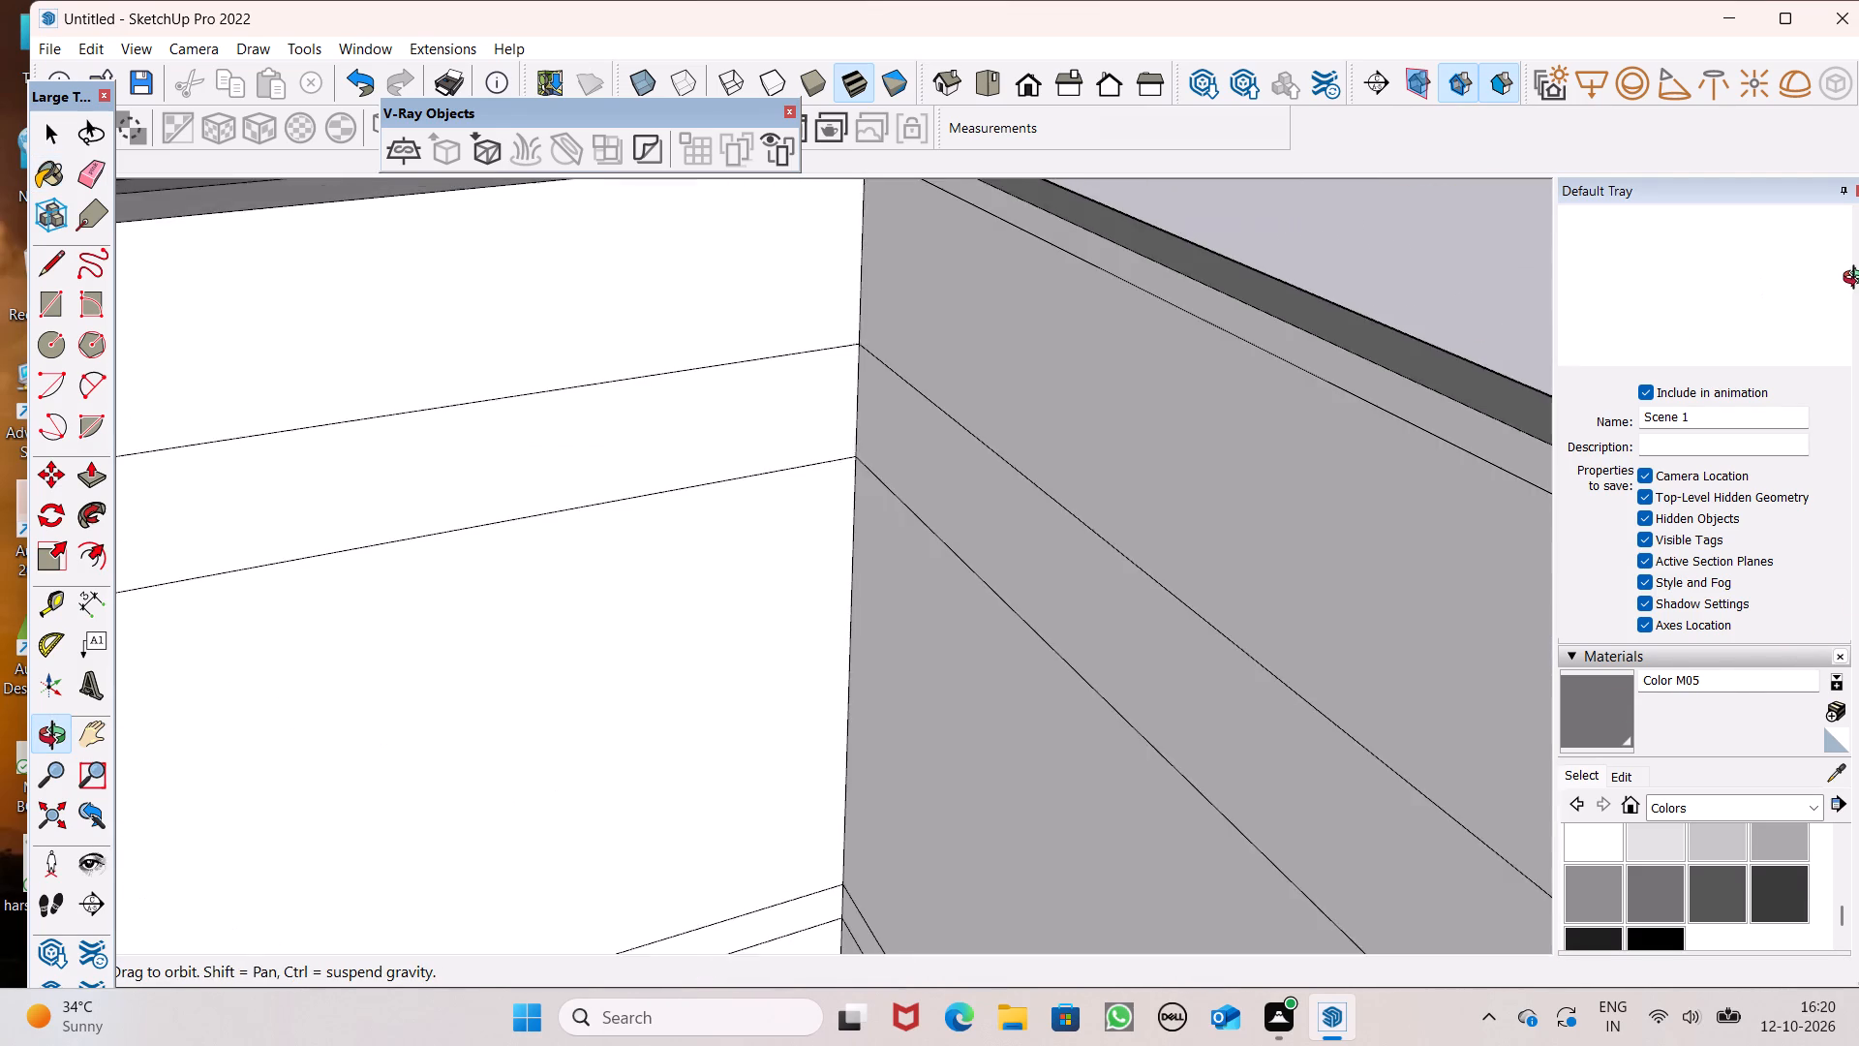
middle_drag(1858, 280, 1817, 297)
click(1212, 332)
Examine the painted parapets and the whole building from the rear, the front facade, the balcony side and above.
scroll(1237, 266, down, 10)
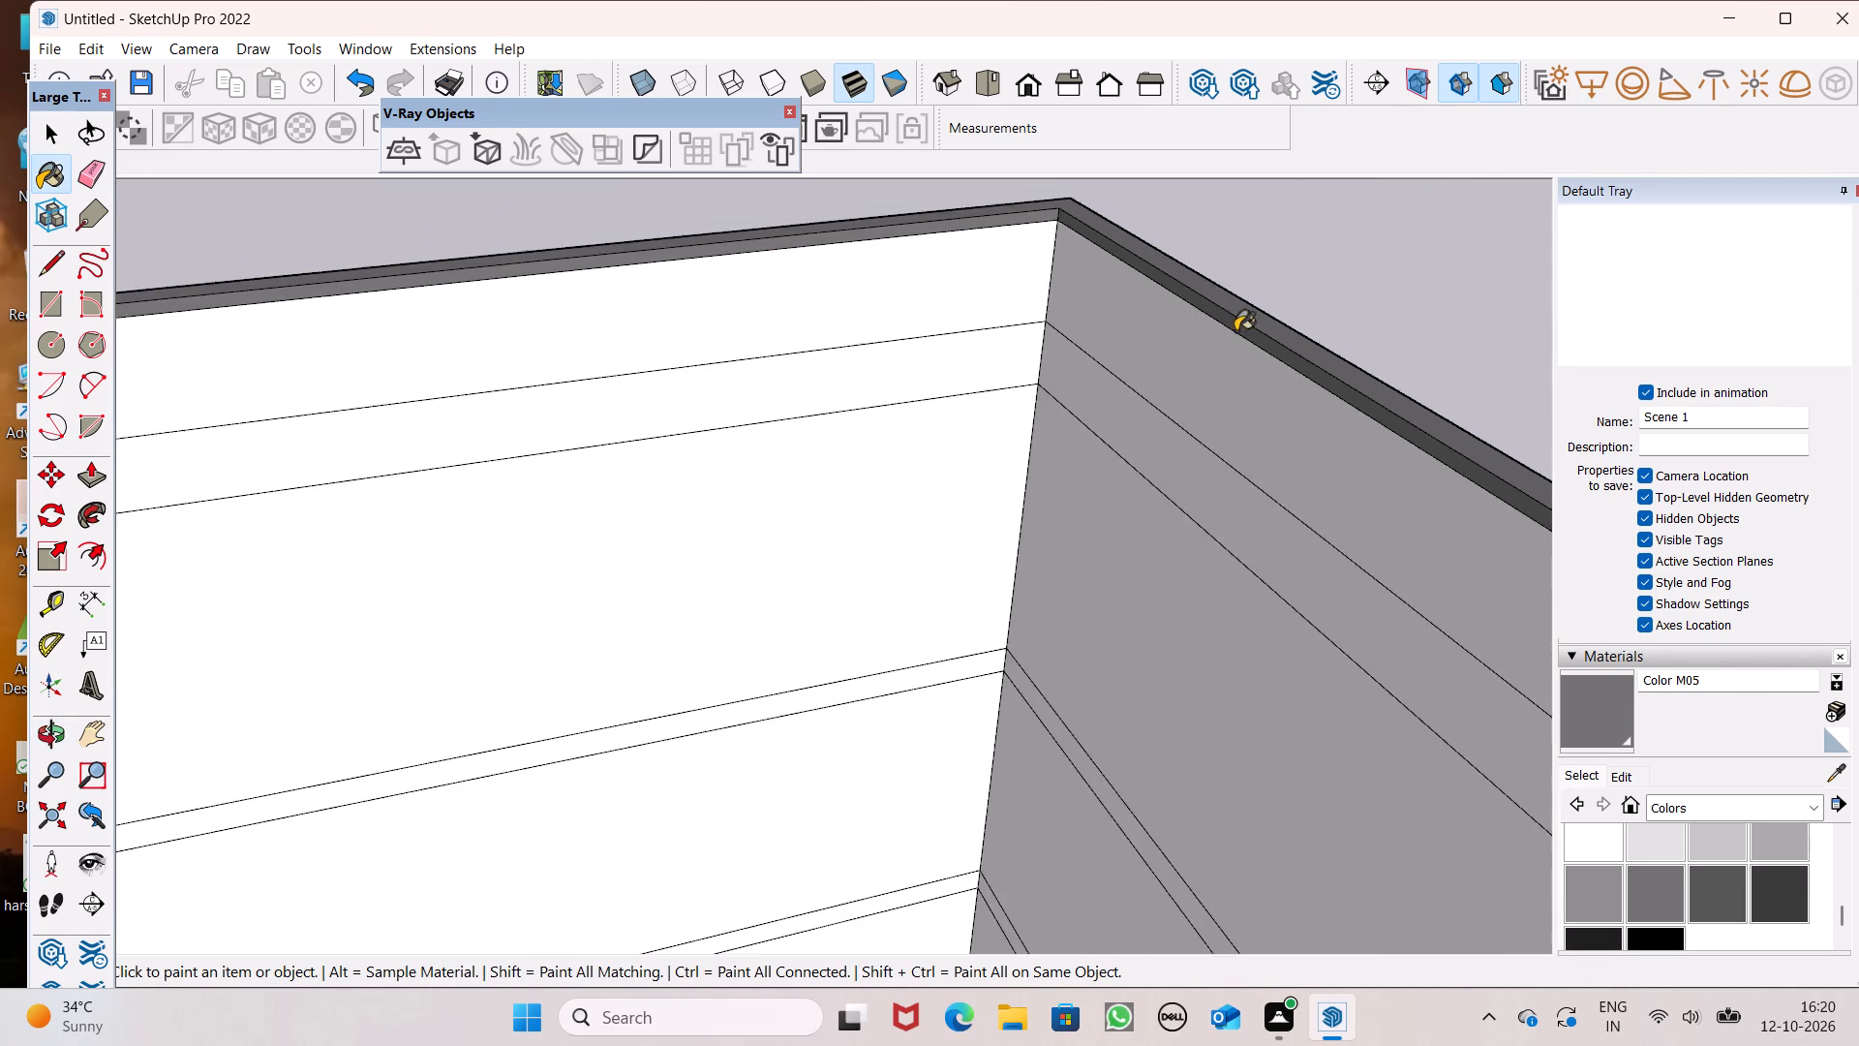
middle_drag(1228, 339, 149, 430)
middle_drag(625, 422, 104, 517)
scroll(104, 517, up, 1)
scroll(421, 454, down, 2)
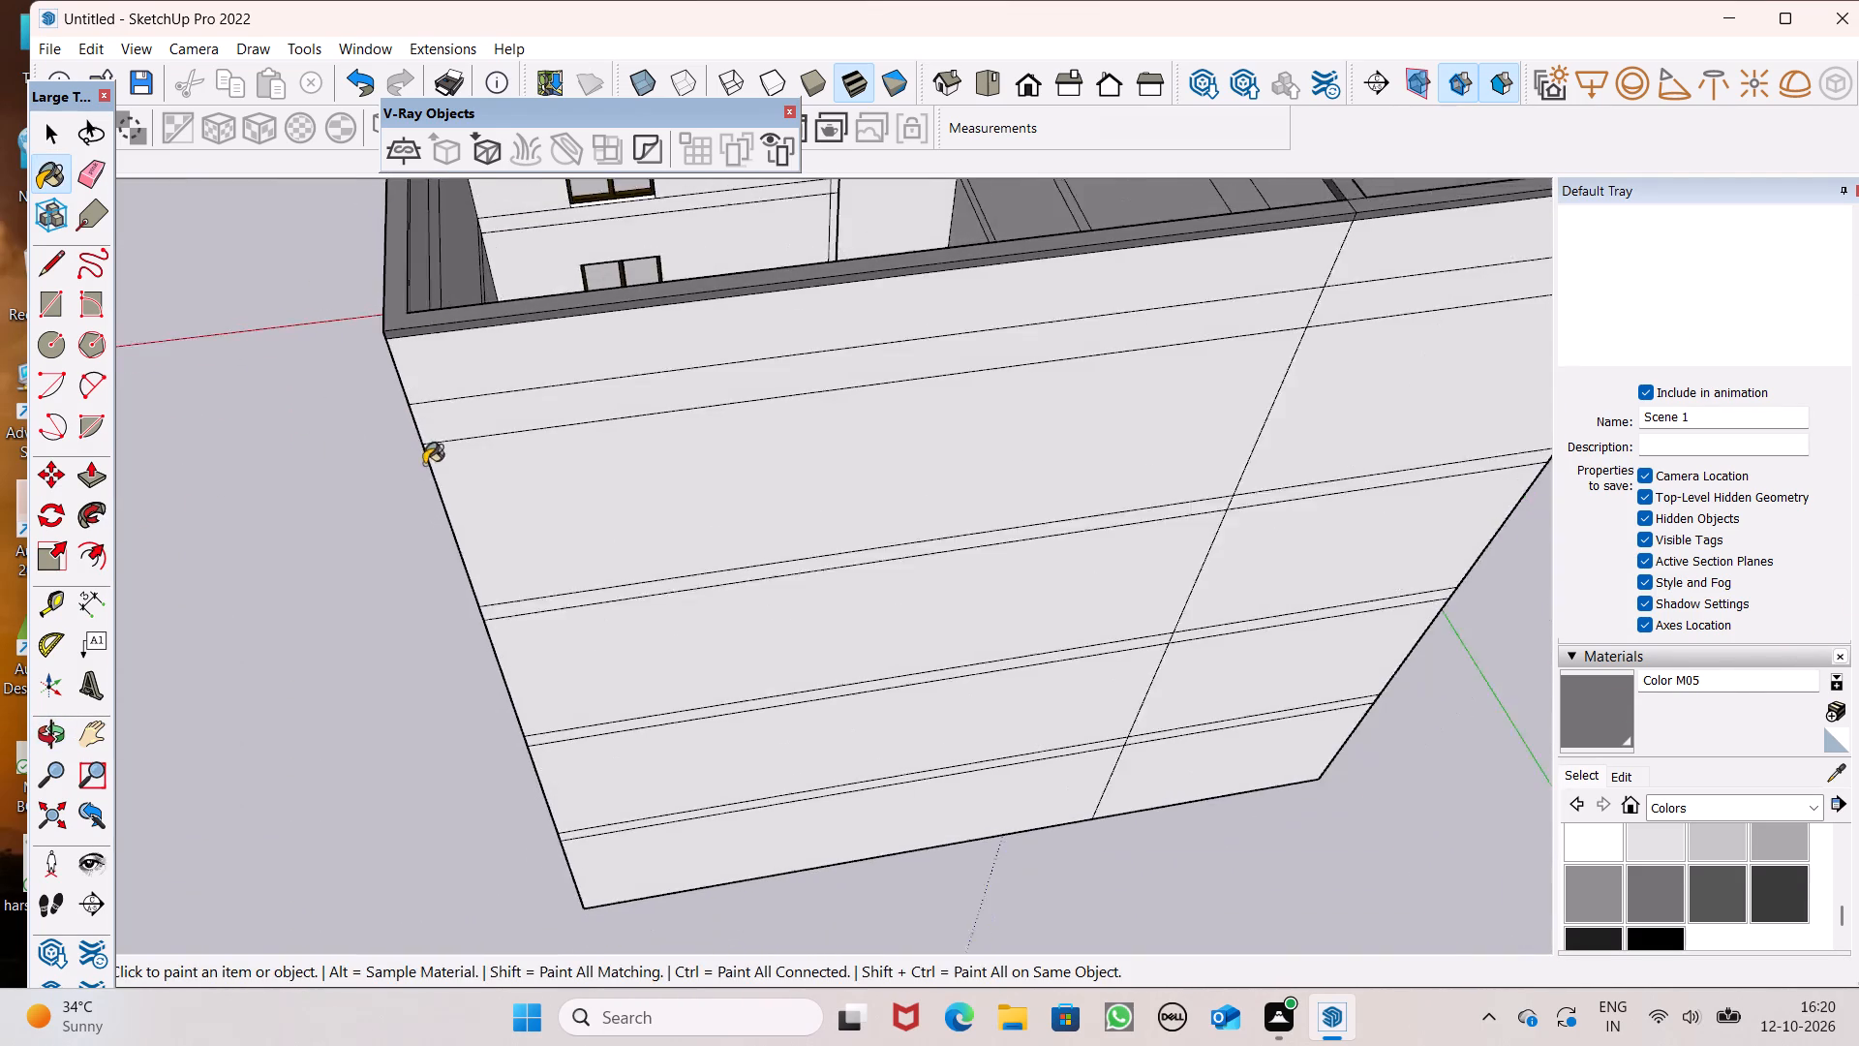
scroll(424, 464, down, 7)
middle_drag(370, 590, 0, 429)
scroll(1418, 511, down, 5)
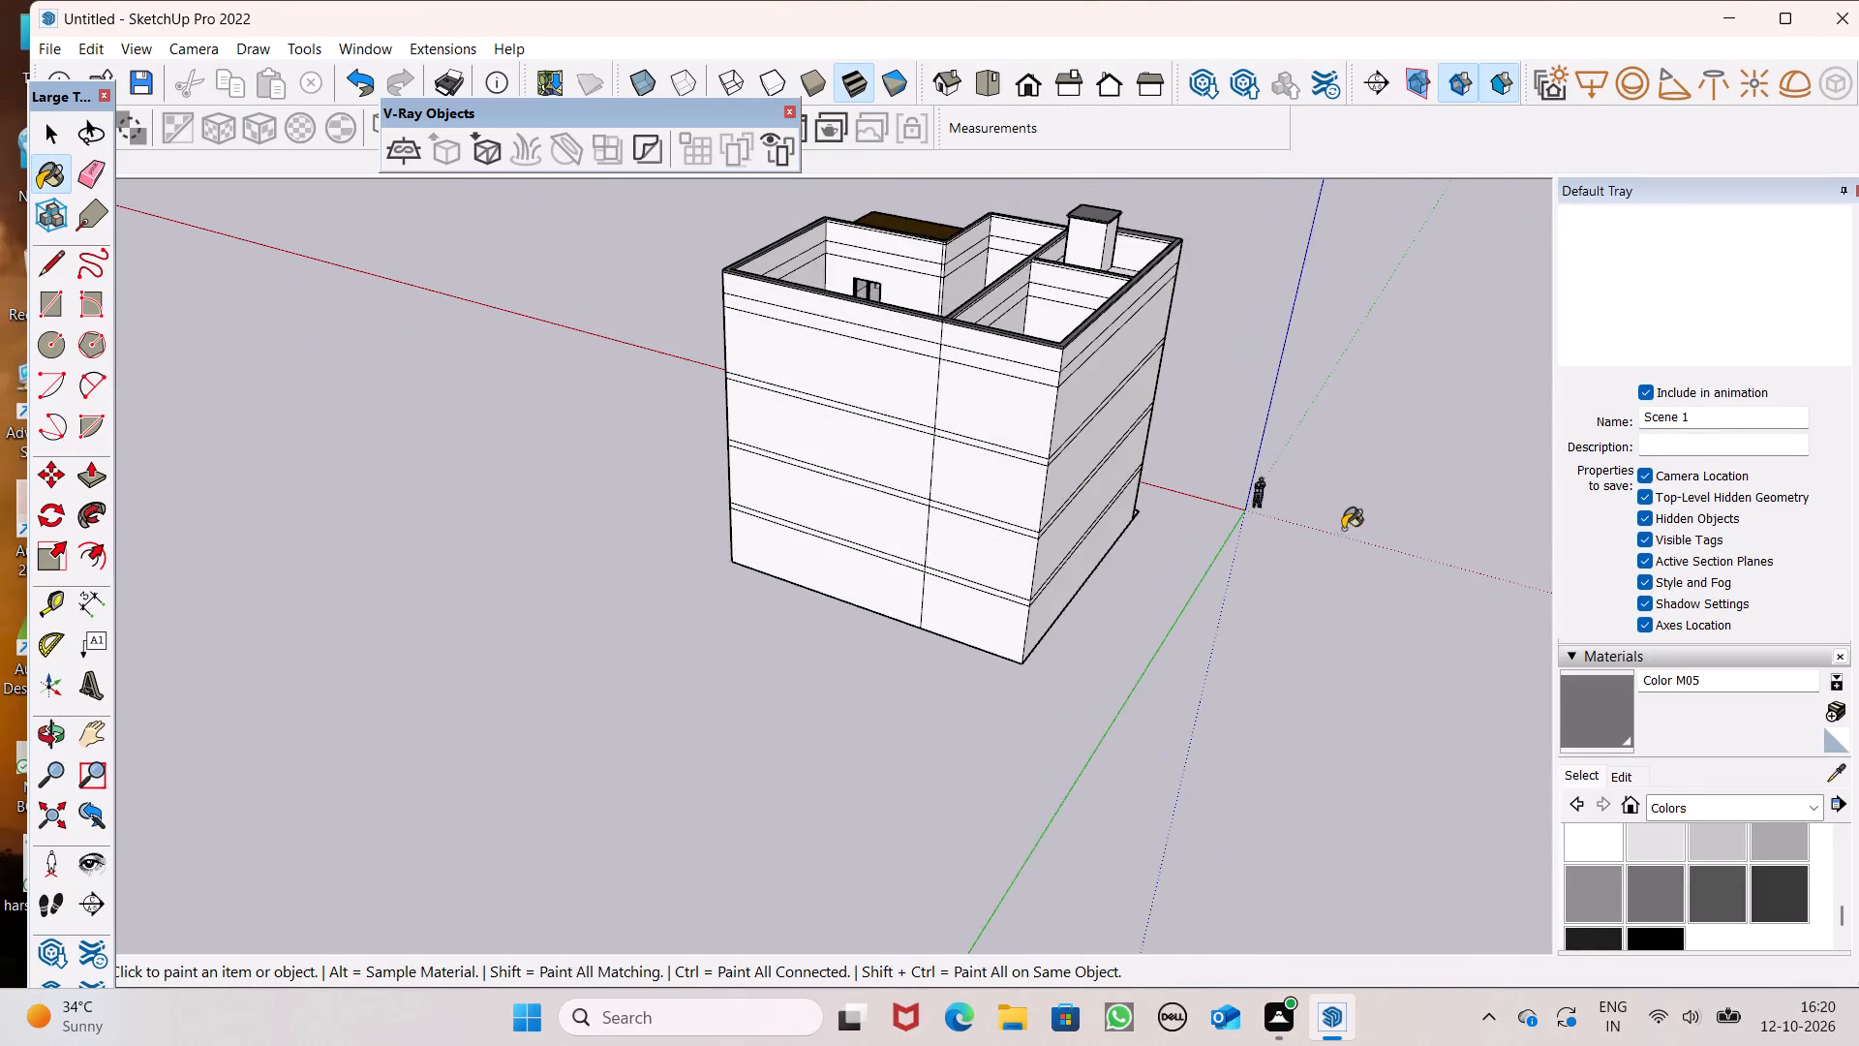
middle_drag(1339, 529, 246, 474)
scroll(535, 451, up, 2)
middle_drag(831, 434, 612, 304)
scroll(823, 429, up, 1)
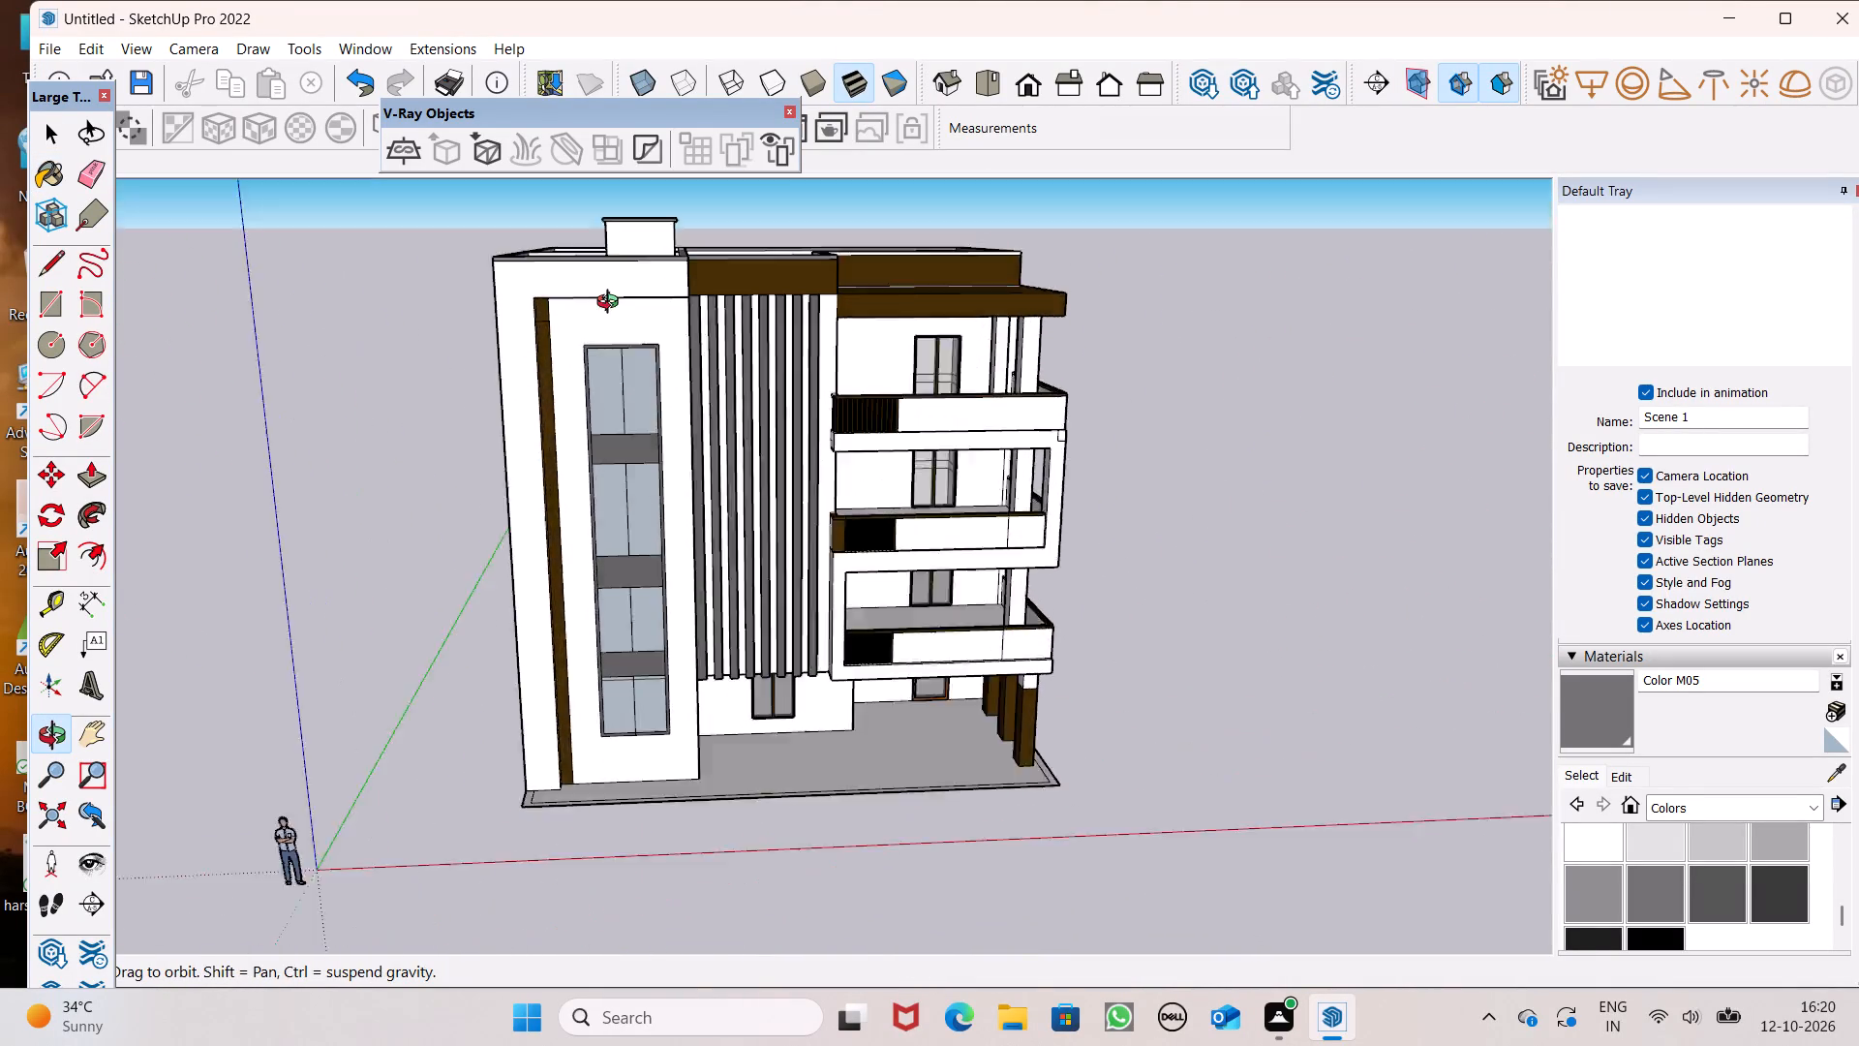
middle_drag(612, 304, 673, 286)
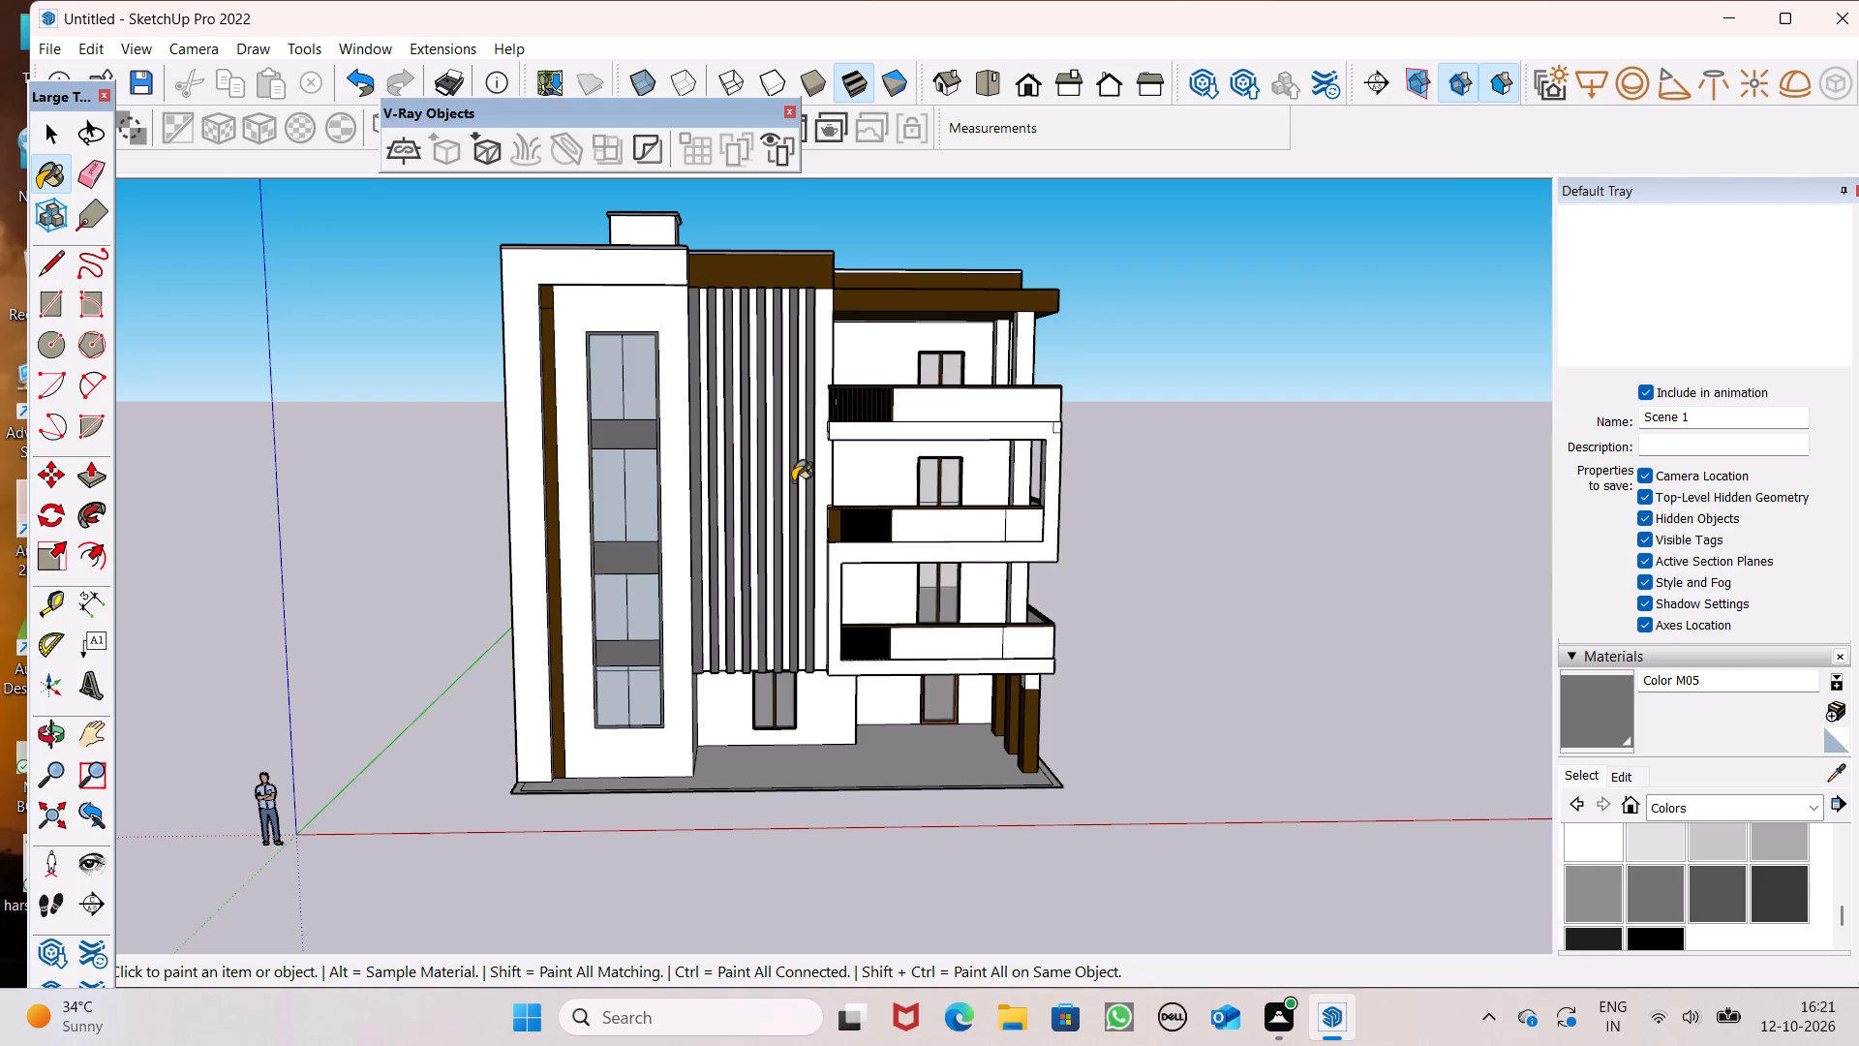
middle_drag(917, 426, 0, 704)
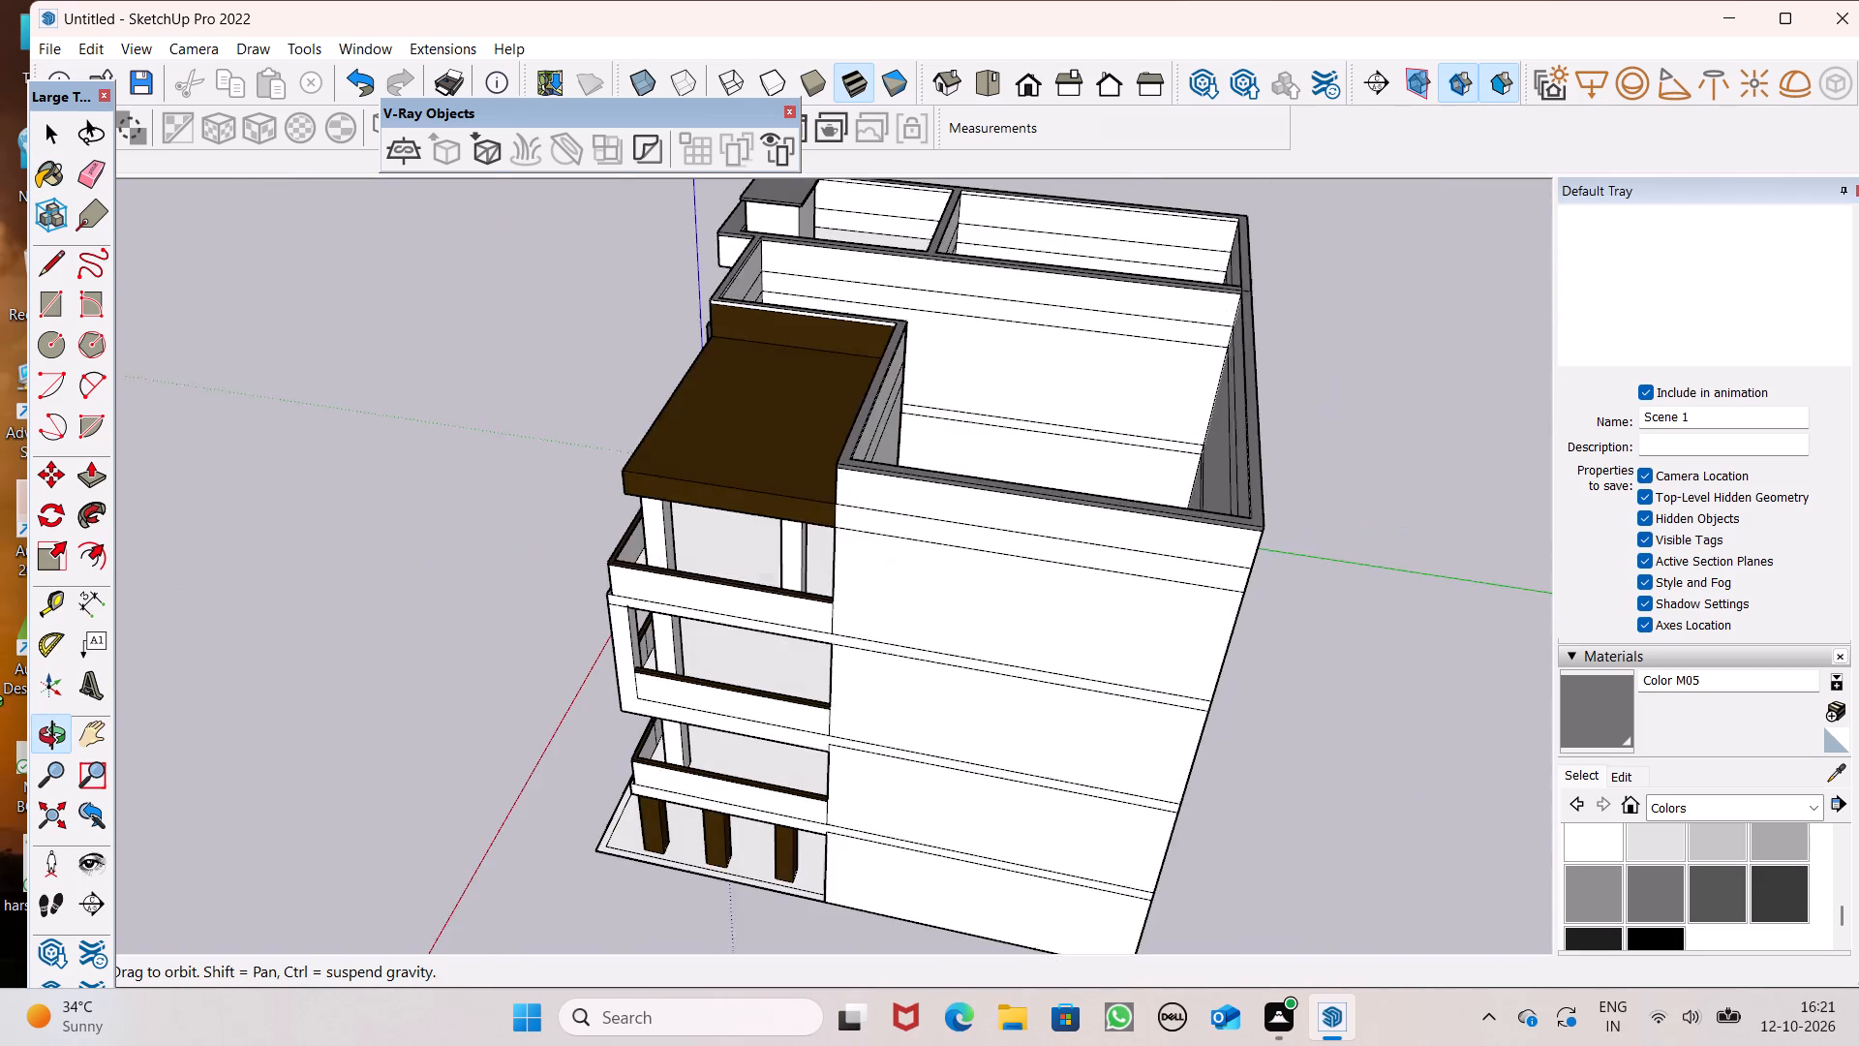
middle_drag(0, 704, 261, 802)
scroll(844, 583, up, 1)
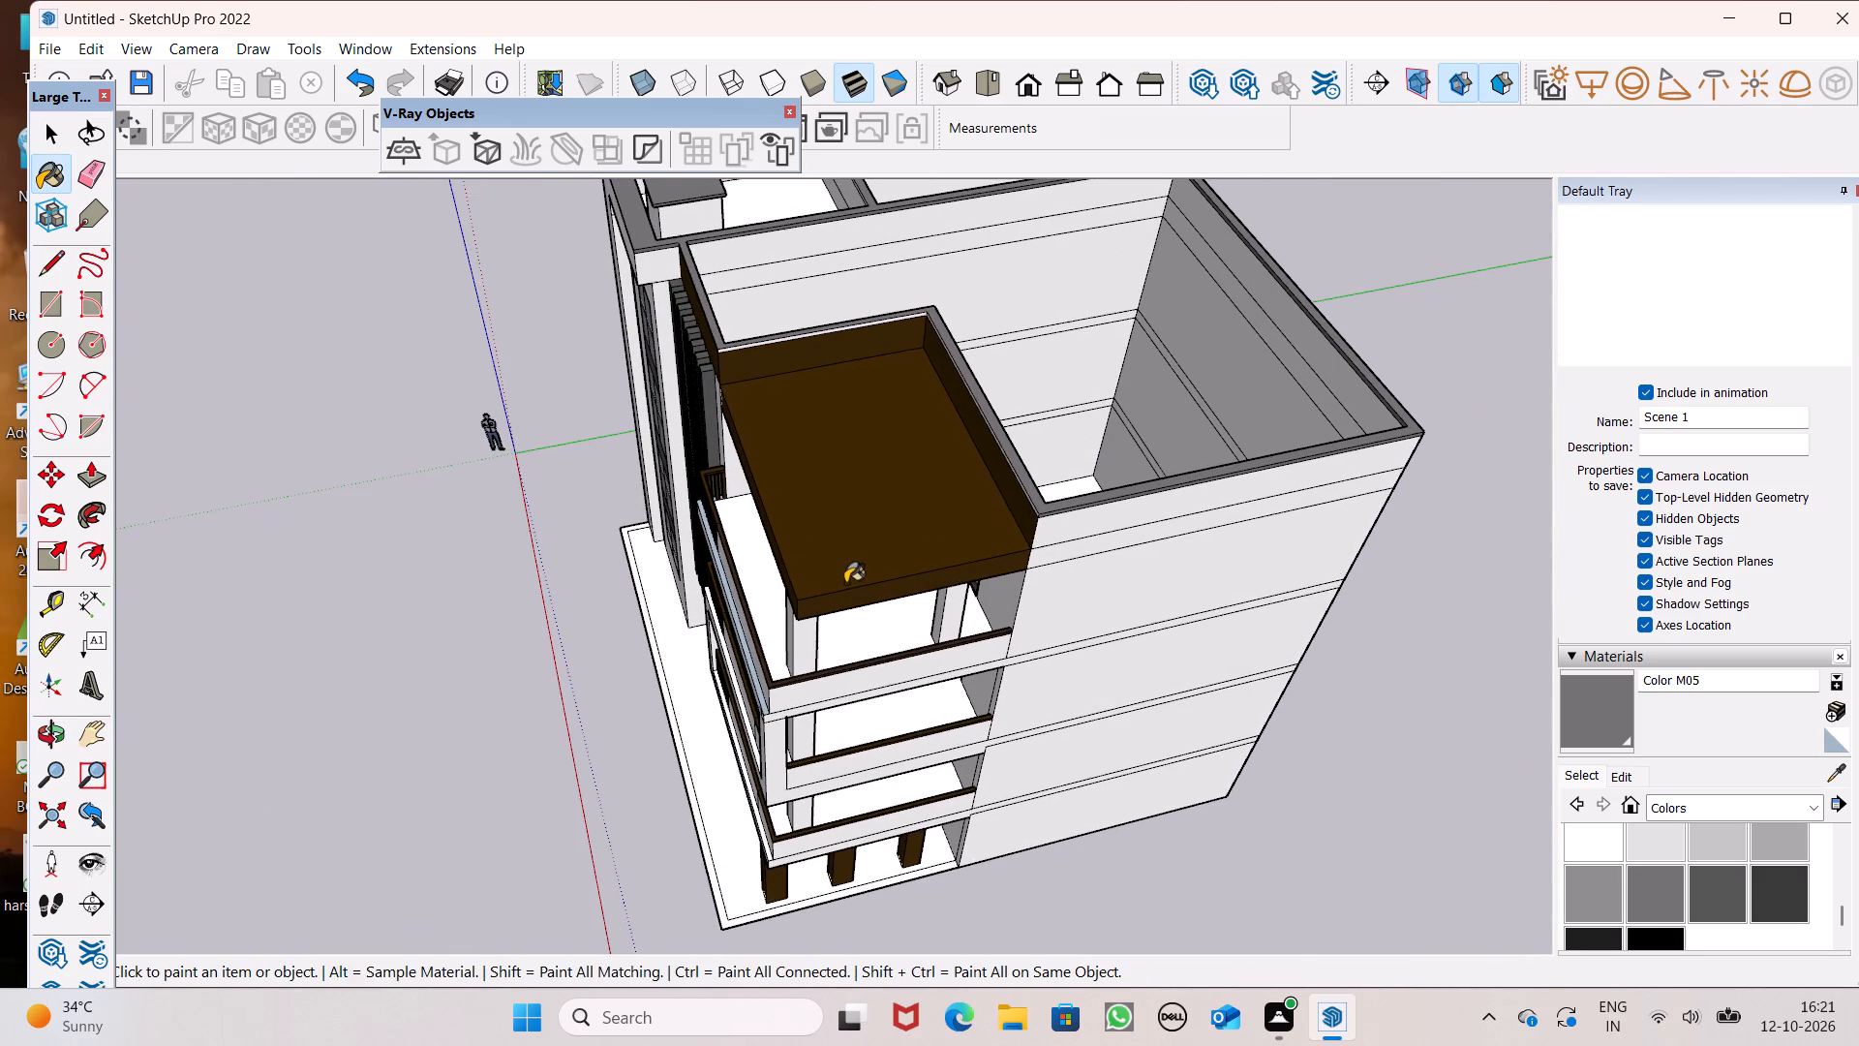
scroll(860, 766, down, 5)
middle_drag(1017, 754, 852, 907)
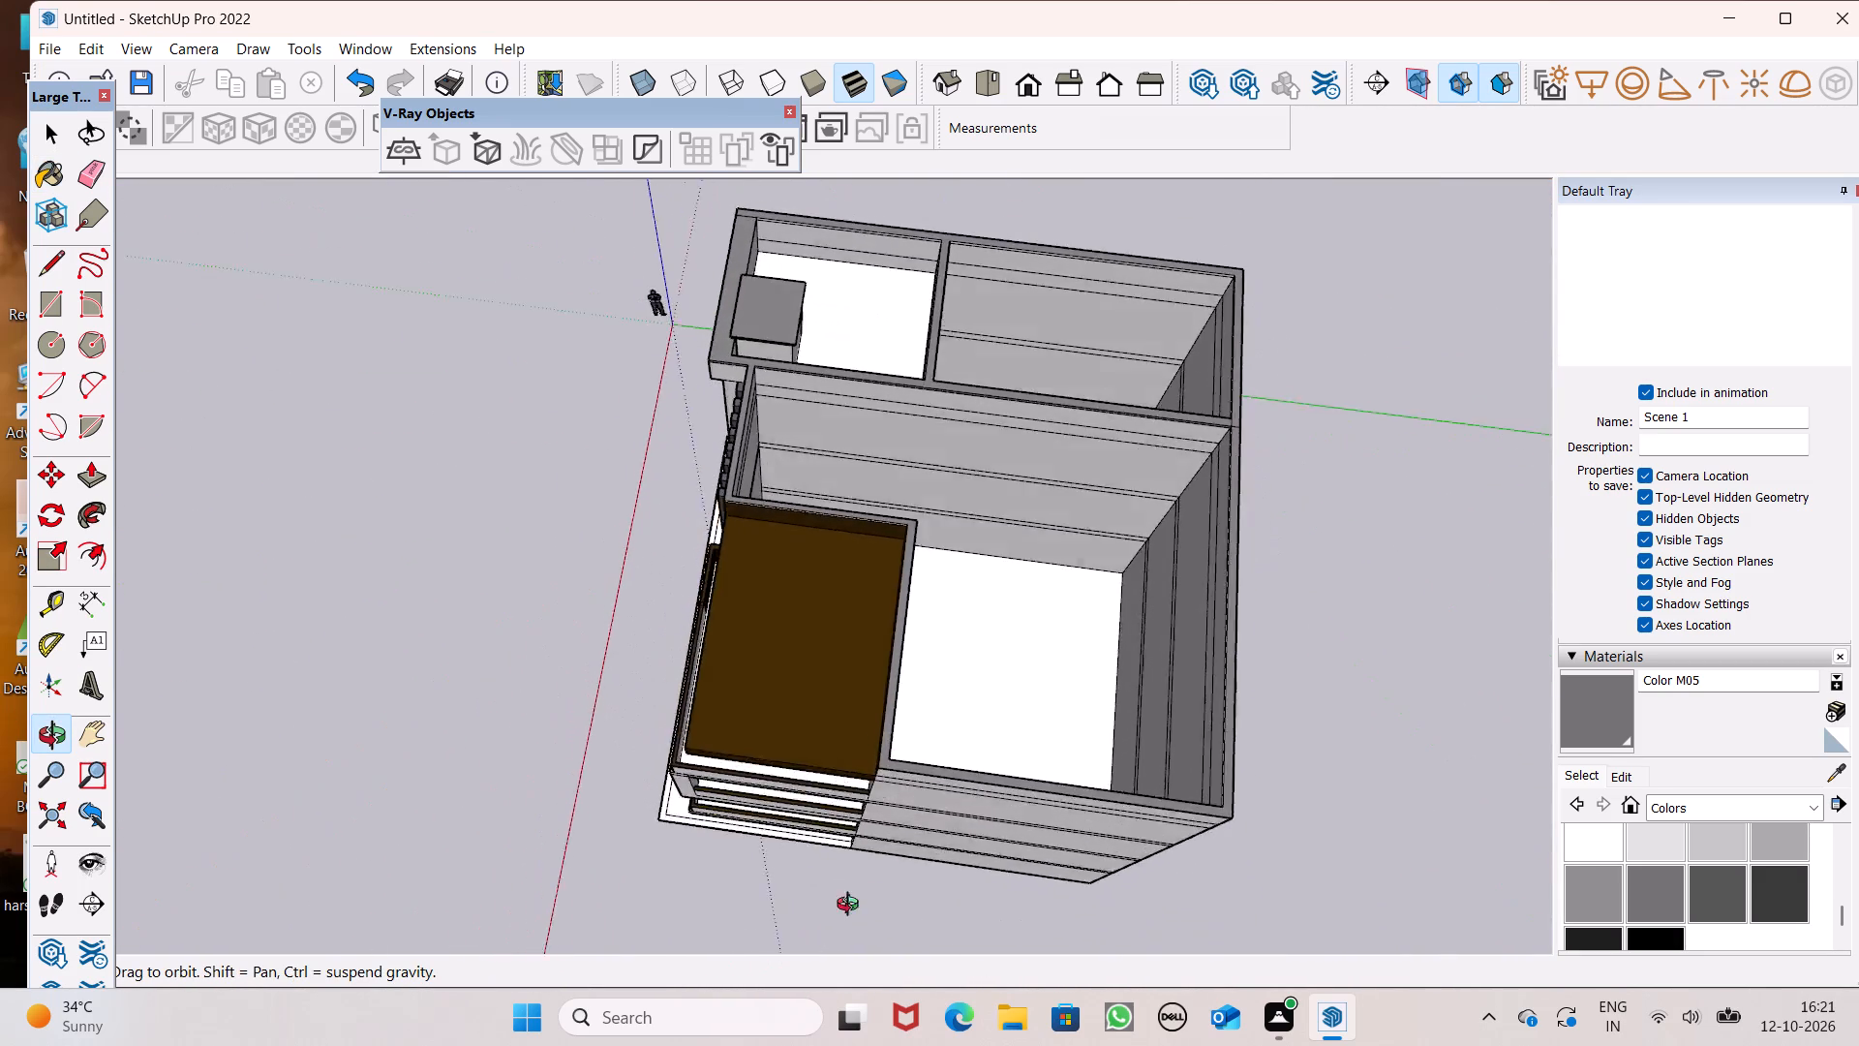
middle_drag(852, 907, 885, 855)
Cover the rectangular roof opening next to the rooftop block's bay with a face by tracing a 5 13/16" line along its inner edge.
click(49, 276)
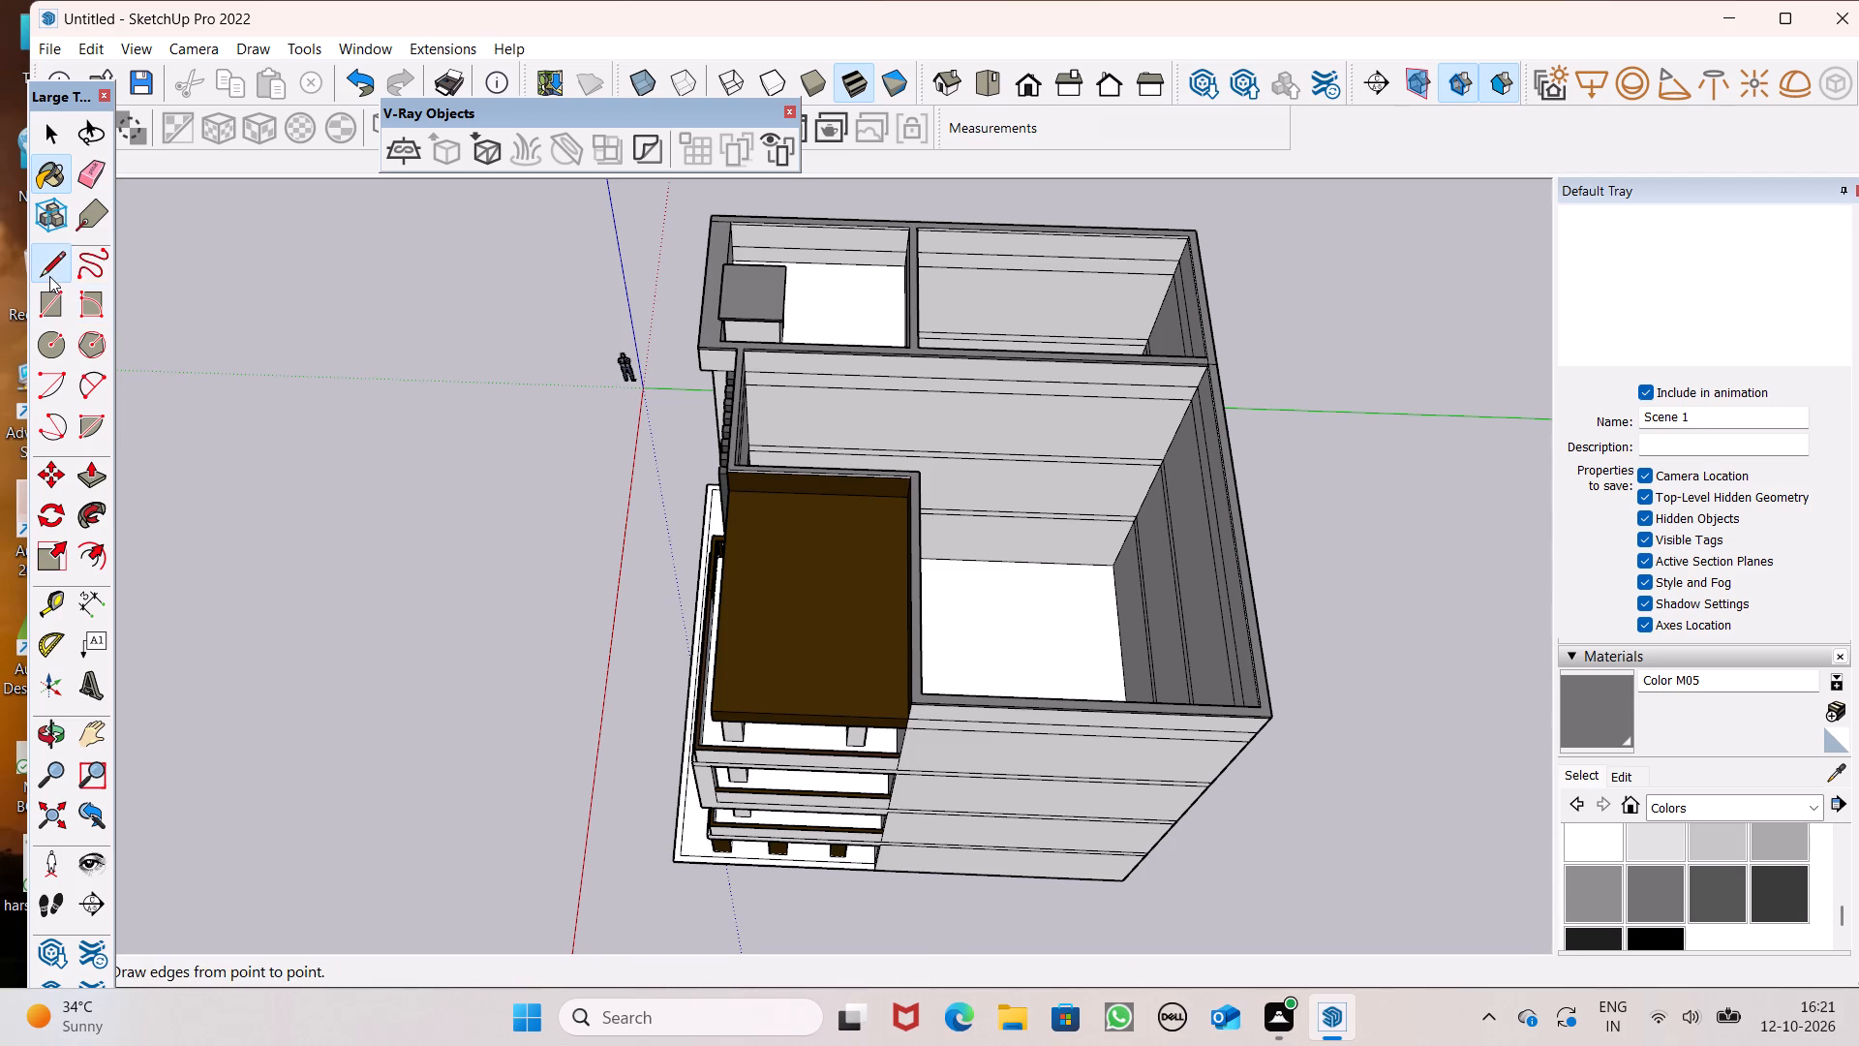
scroll(328, 558, down, 5)
scroll(580, 99, up, 1)
scroll(757, 323, up, 2)
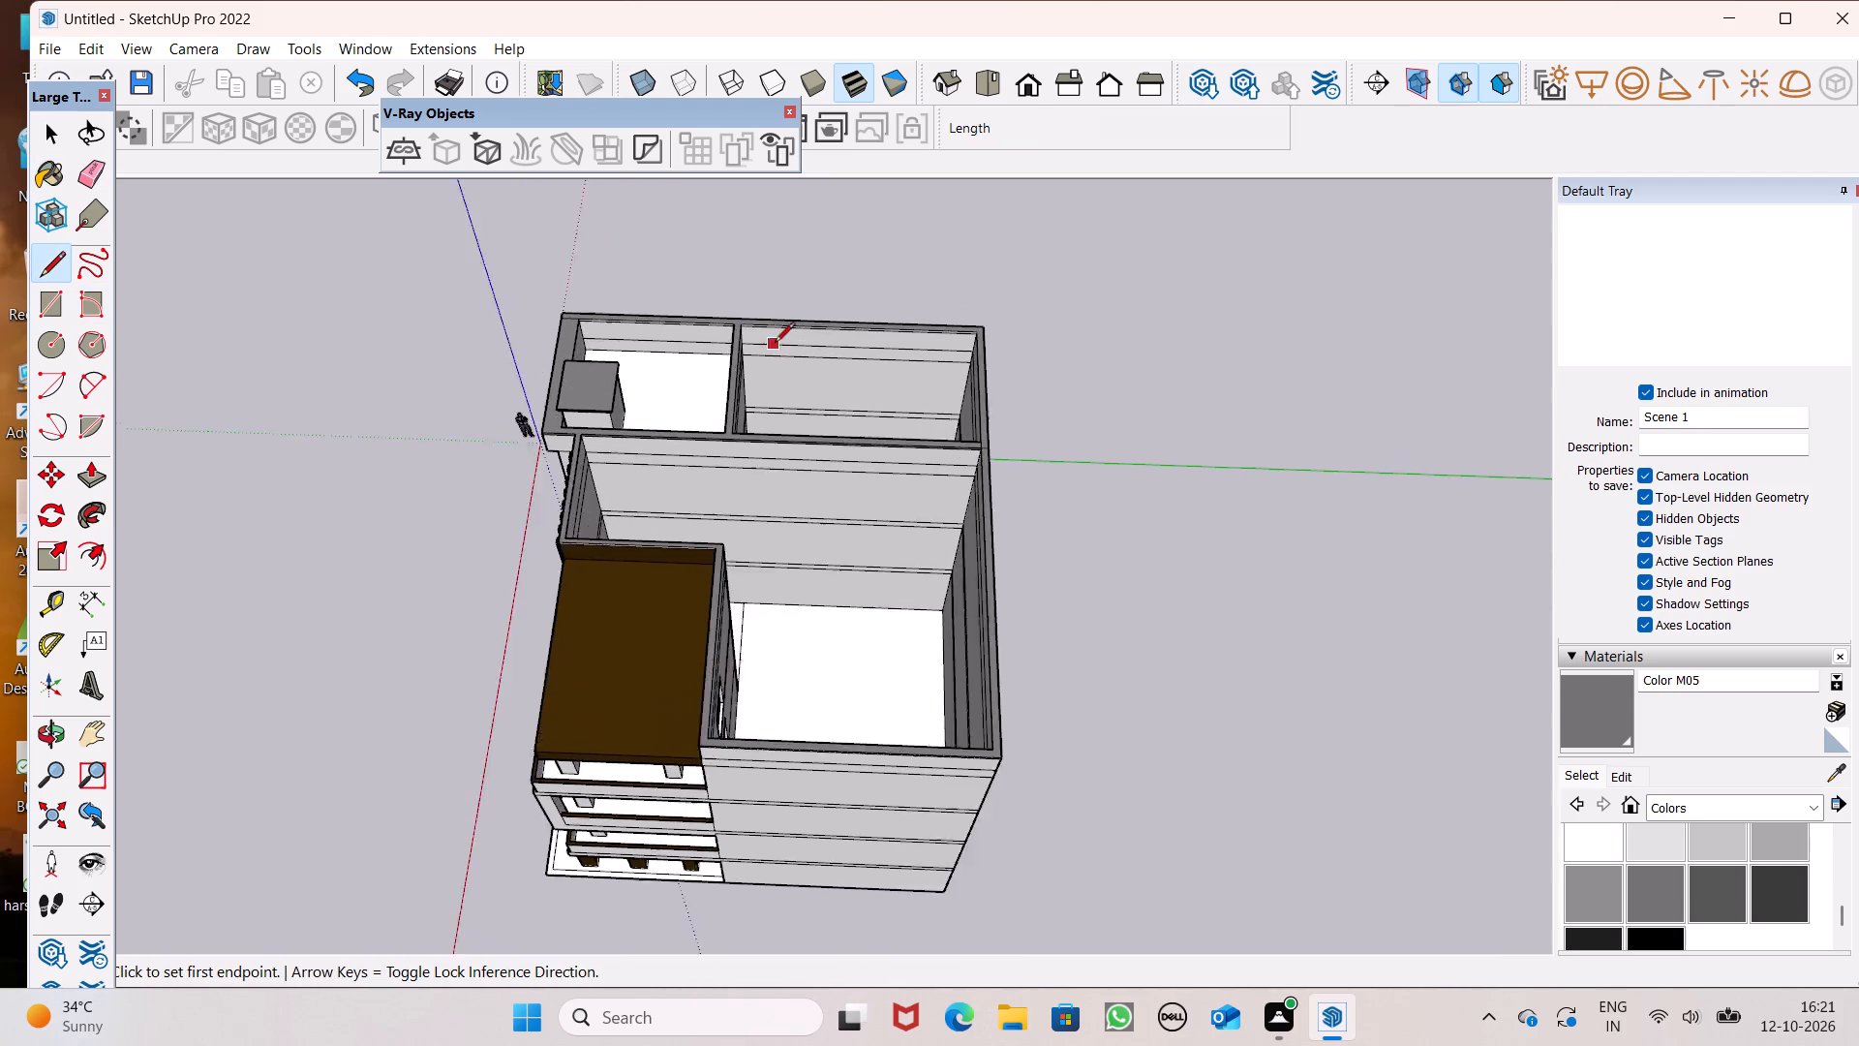
scroll(775, 344, up, 12)
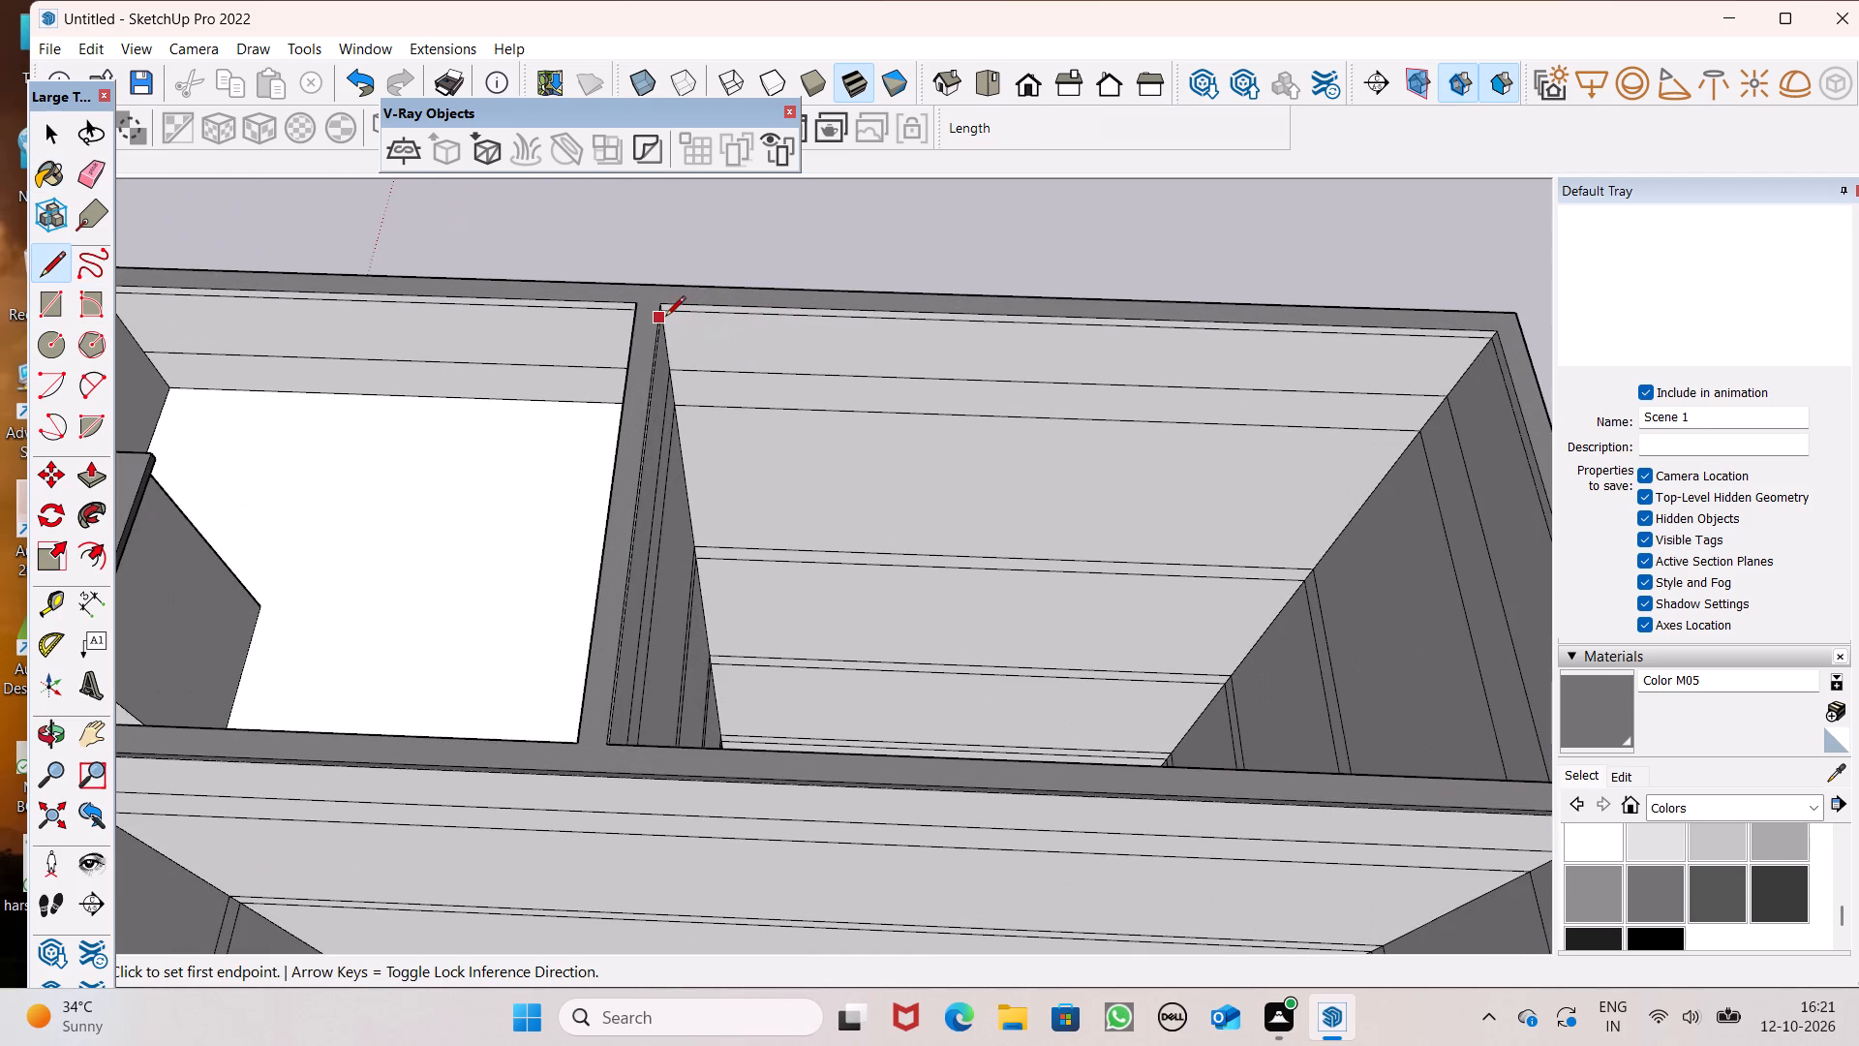
click(659, 313)
click(676, 305)
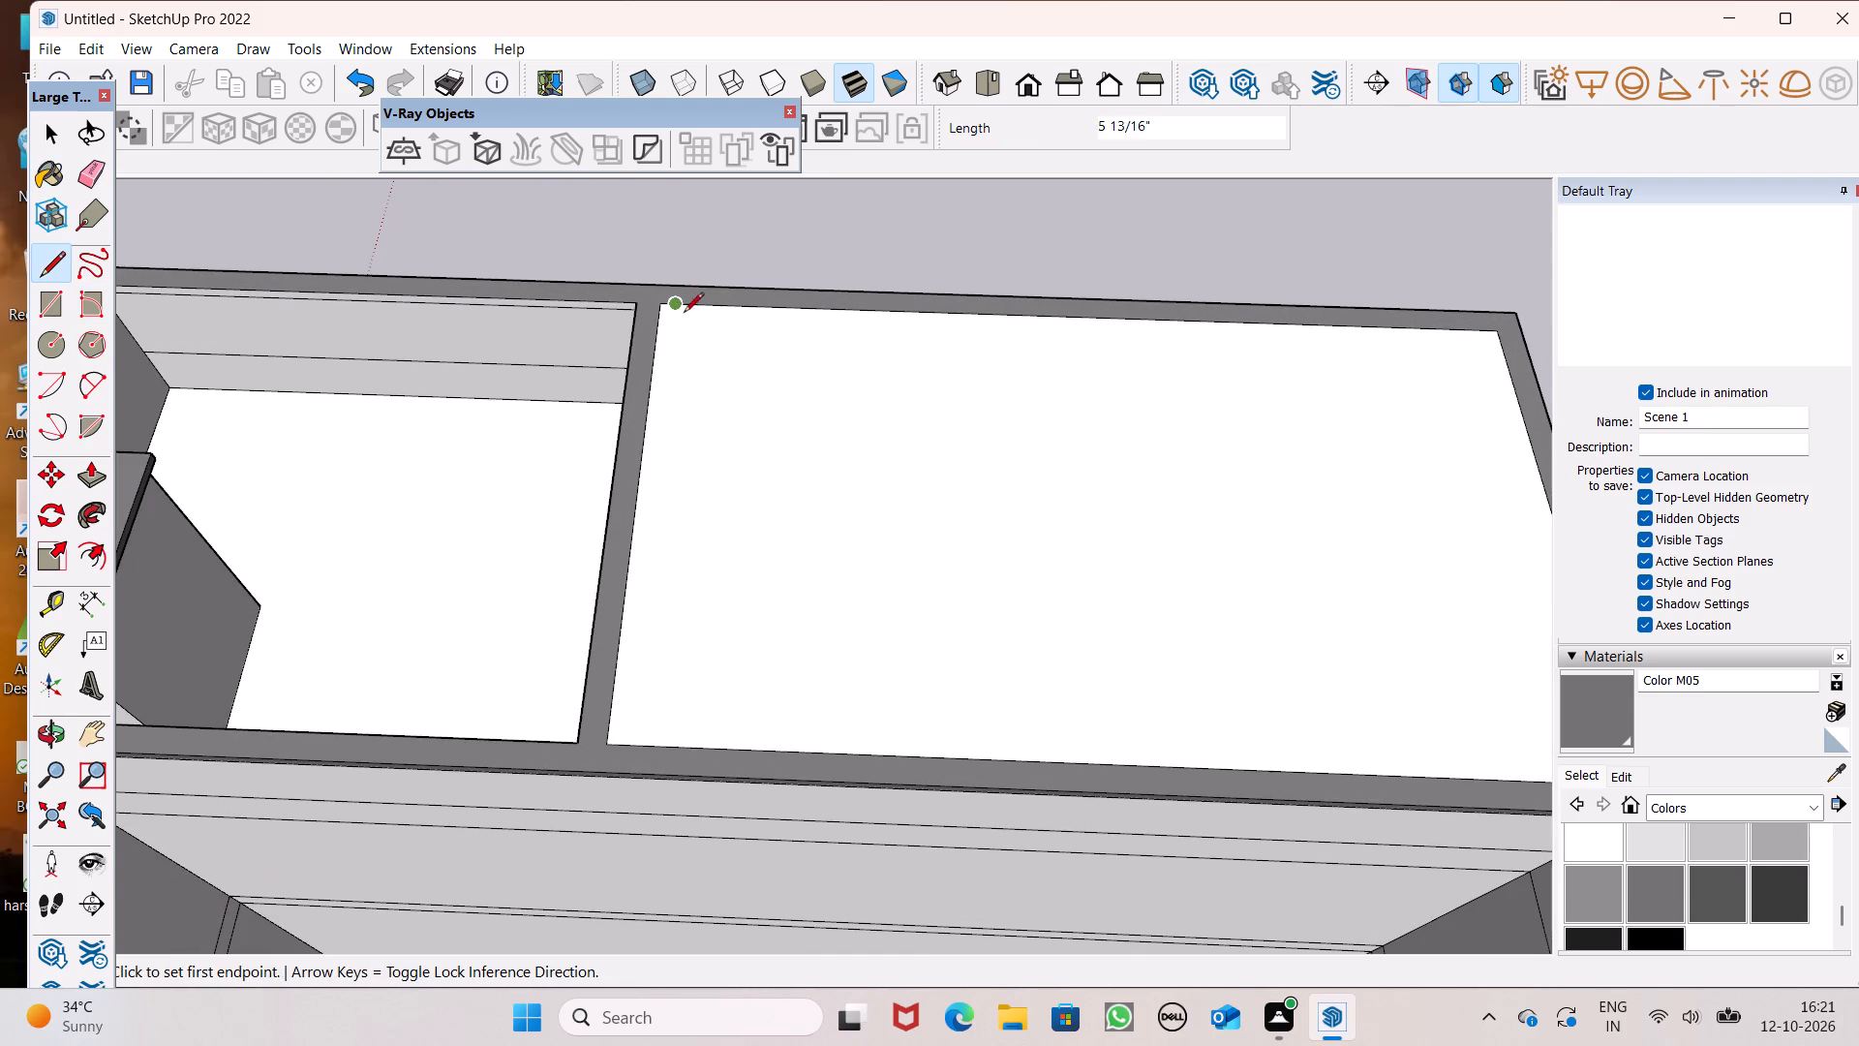
Trace a short line along the lowest floor line of the main bay's windowed inner wall.
scroll(684, 314, down, 1)
scroll(422, 326, down, 6)
scroll(934, 0, down, 3)
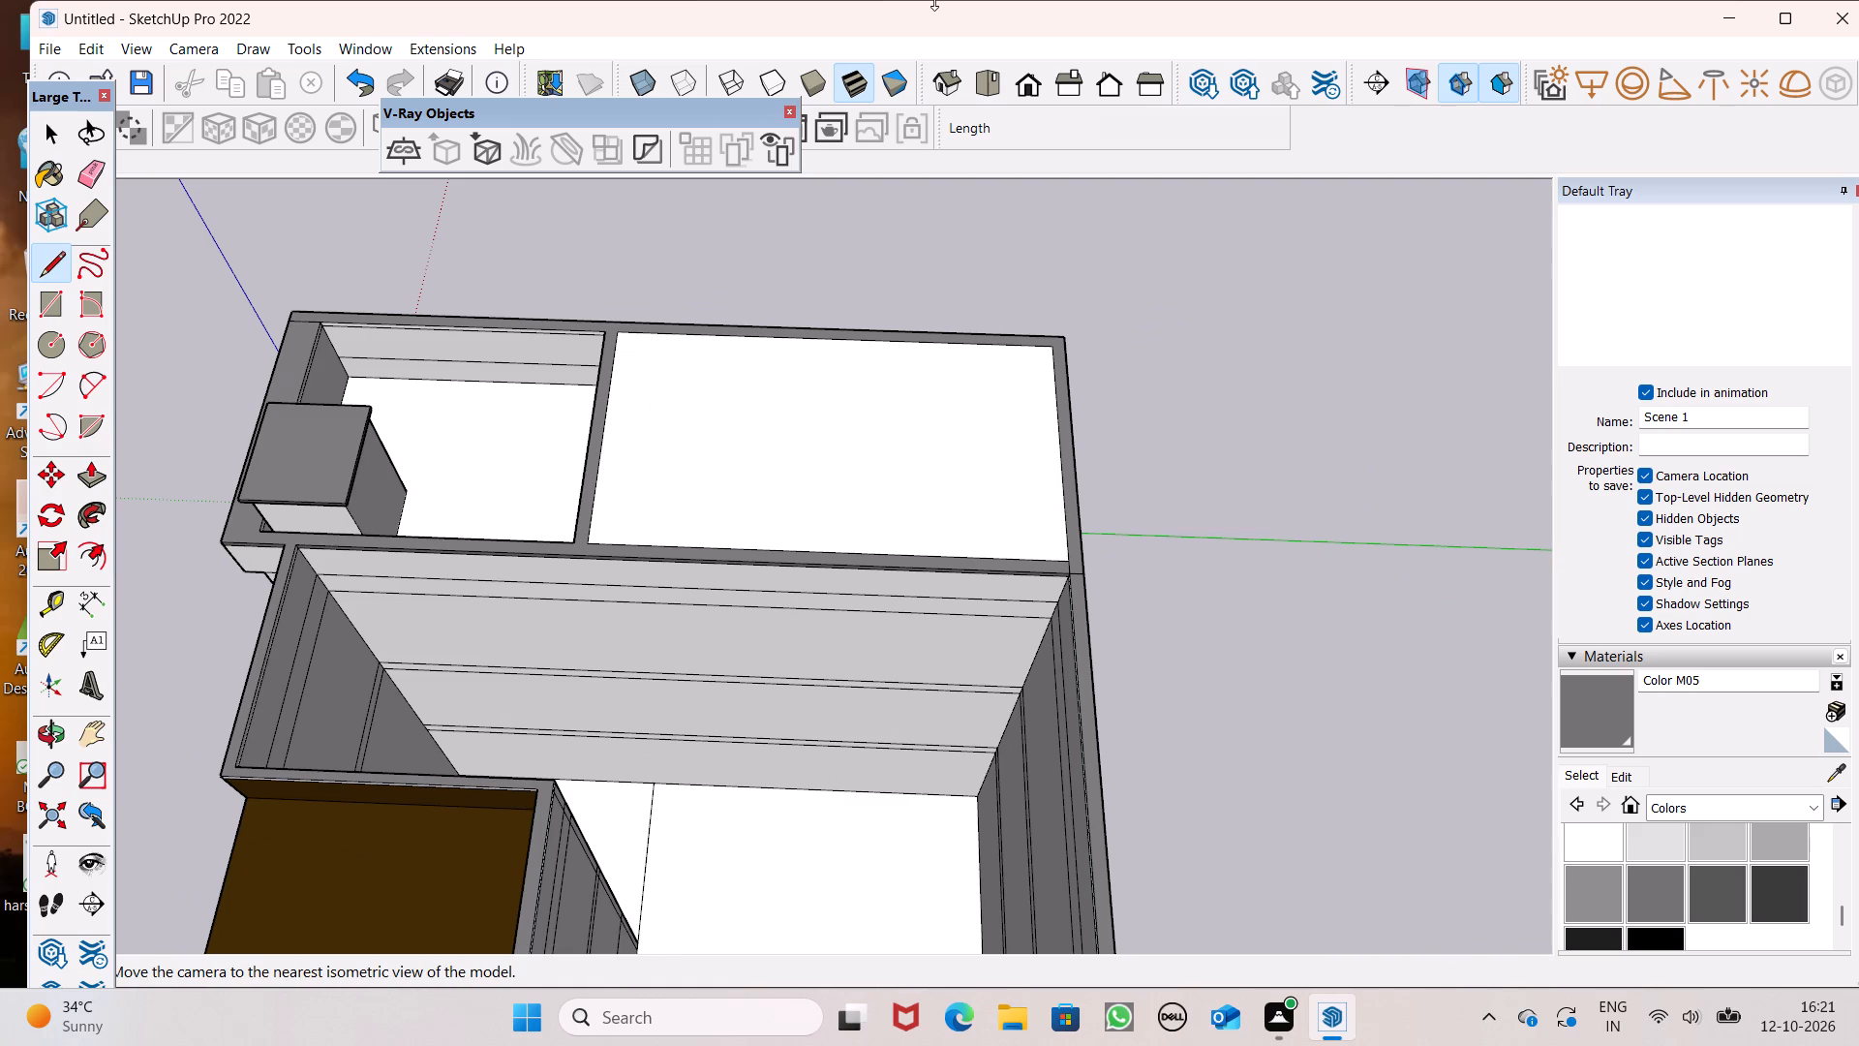
scroll(934, 0, down, 4)
middle_drag(1004, 110, 716, 255)
scroll(804, 228, down, 6)
middle_drag(908, 517, 309, 673)
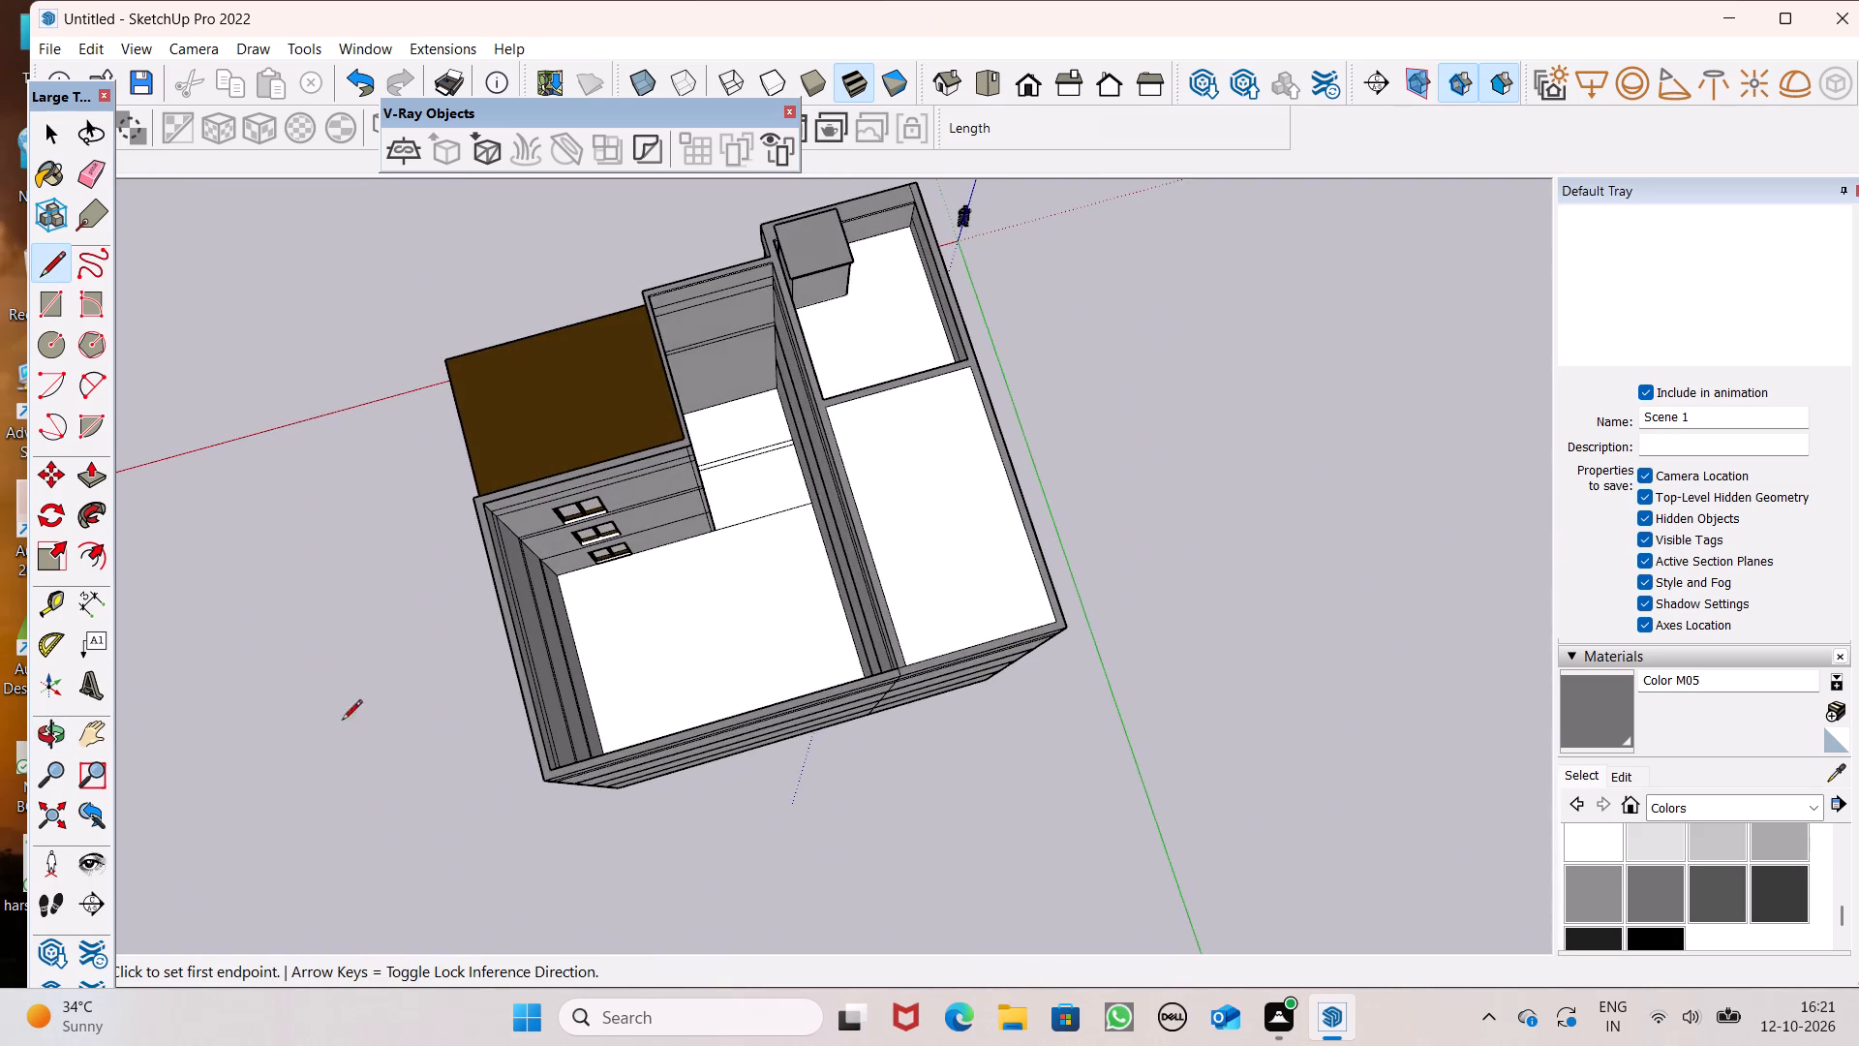
scroll(768, 616, up, 12)
middle_drag(753, 578, 632, 614)
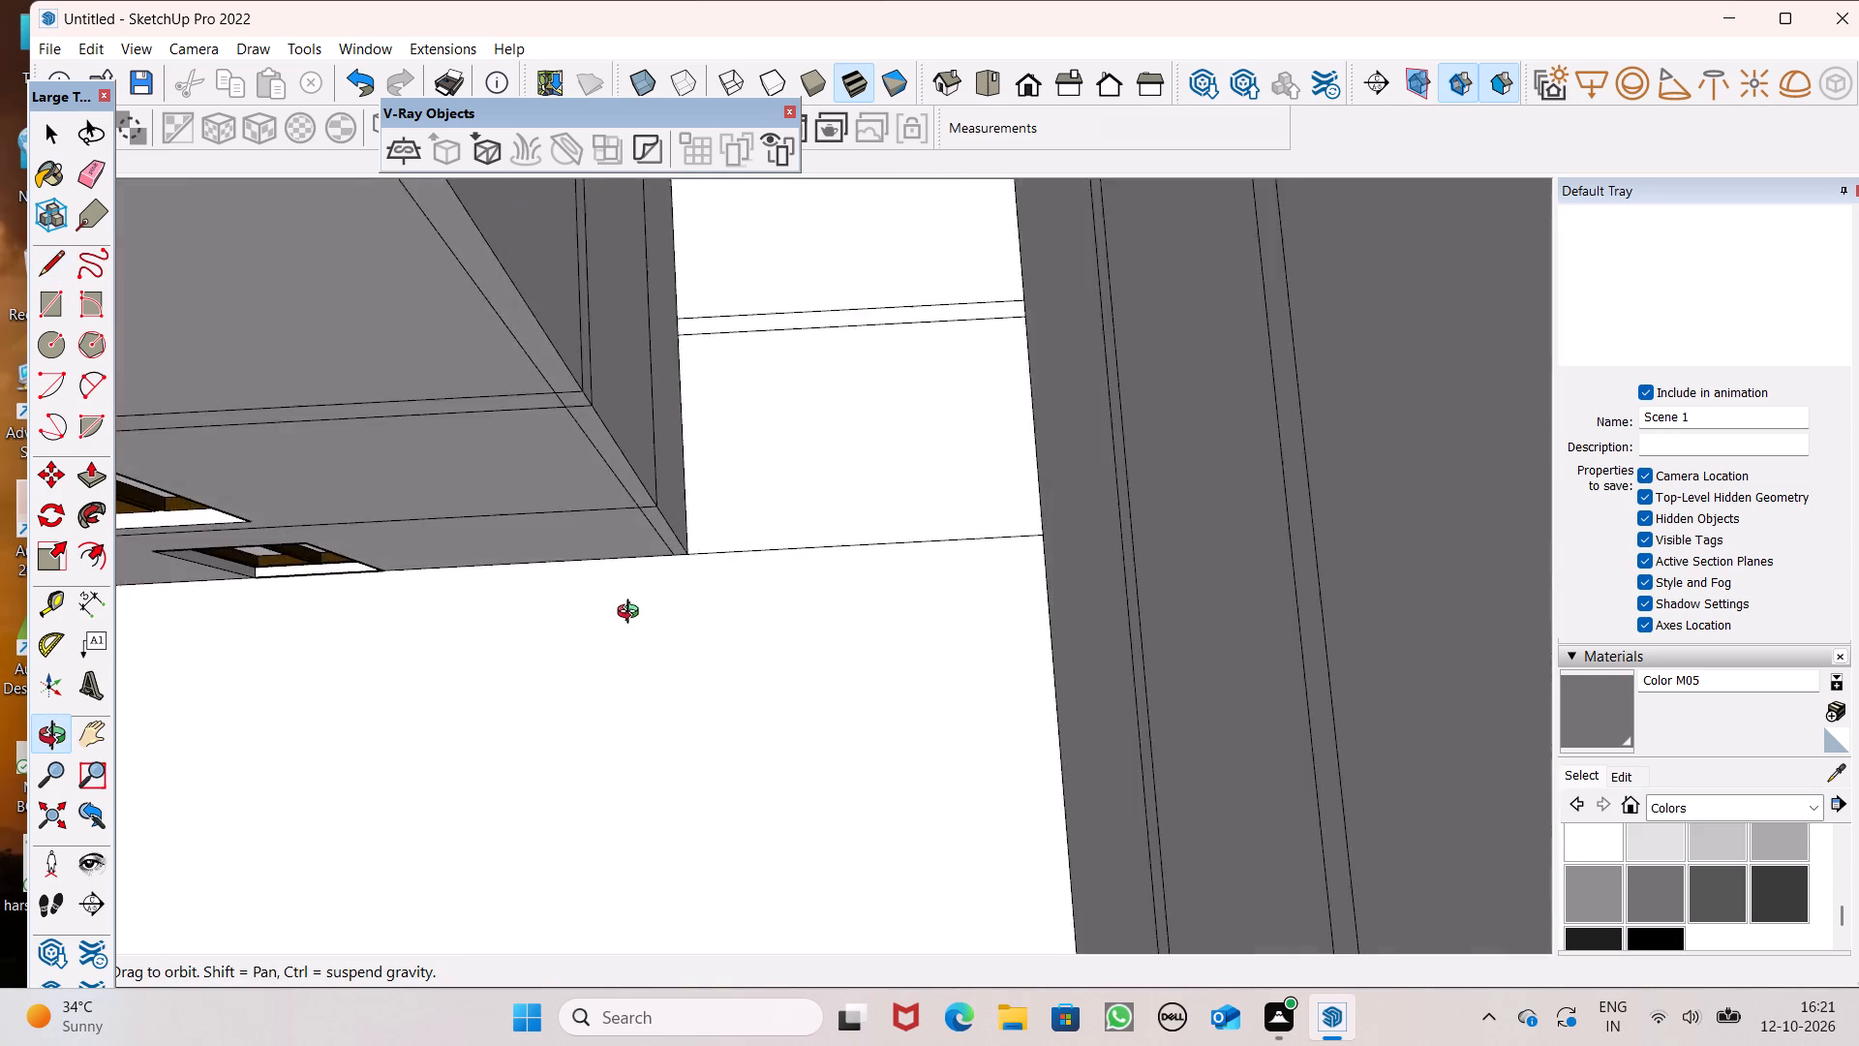
middle_drag(632, 614, 661, 406)
drag(548, 357, 550, 357)
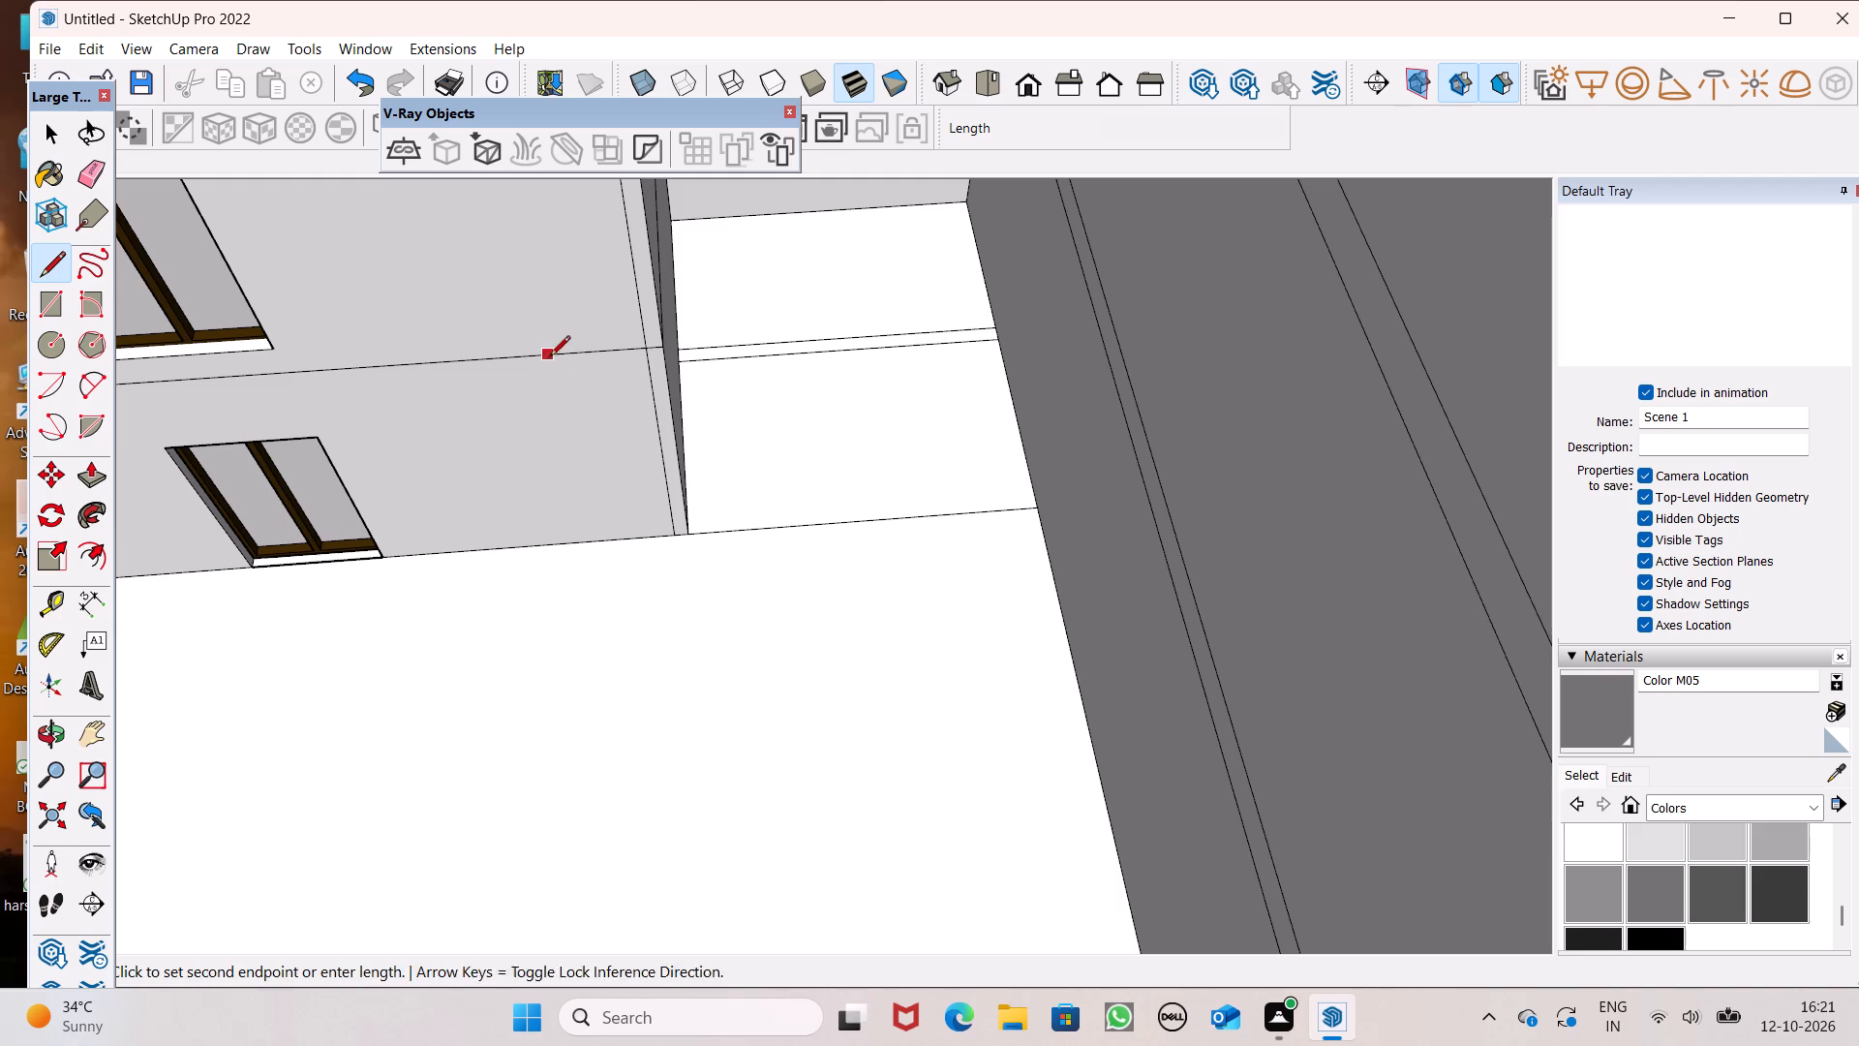
drag(550, 357, 564, 357)
click(579, 357)
Close the main bay with faces at the upper floor levels by tracing short lines along the windowed wall's floor lines.
scroll(959, 415, down, 6)
scroll(460, 231, up, 4)
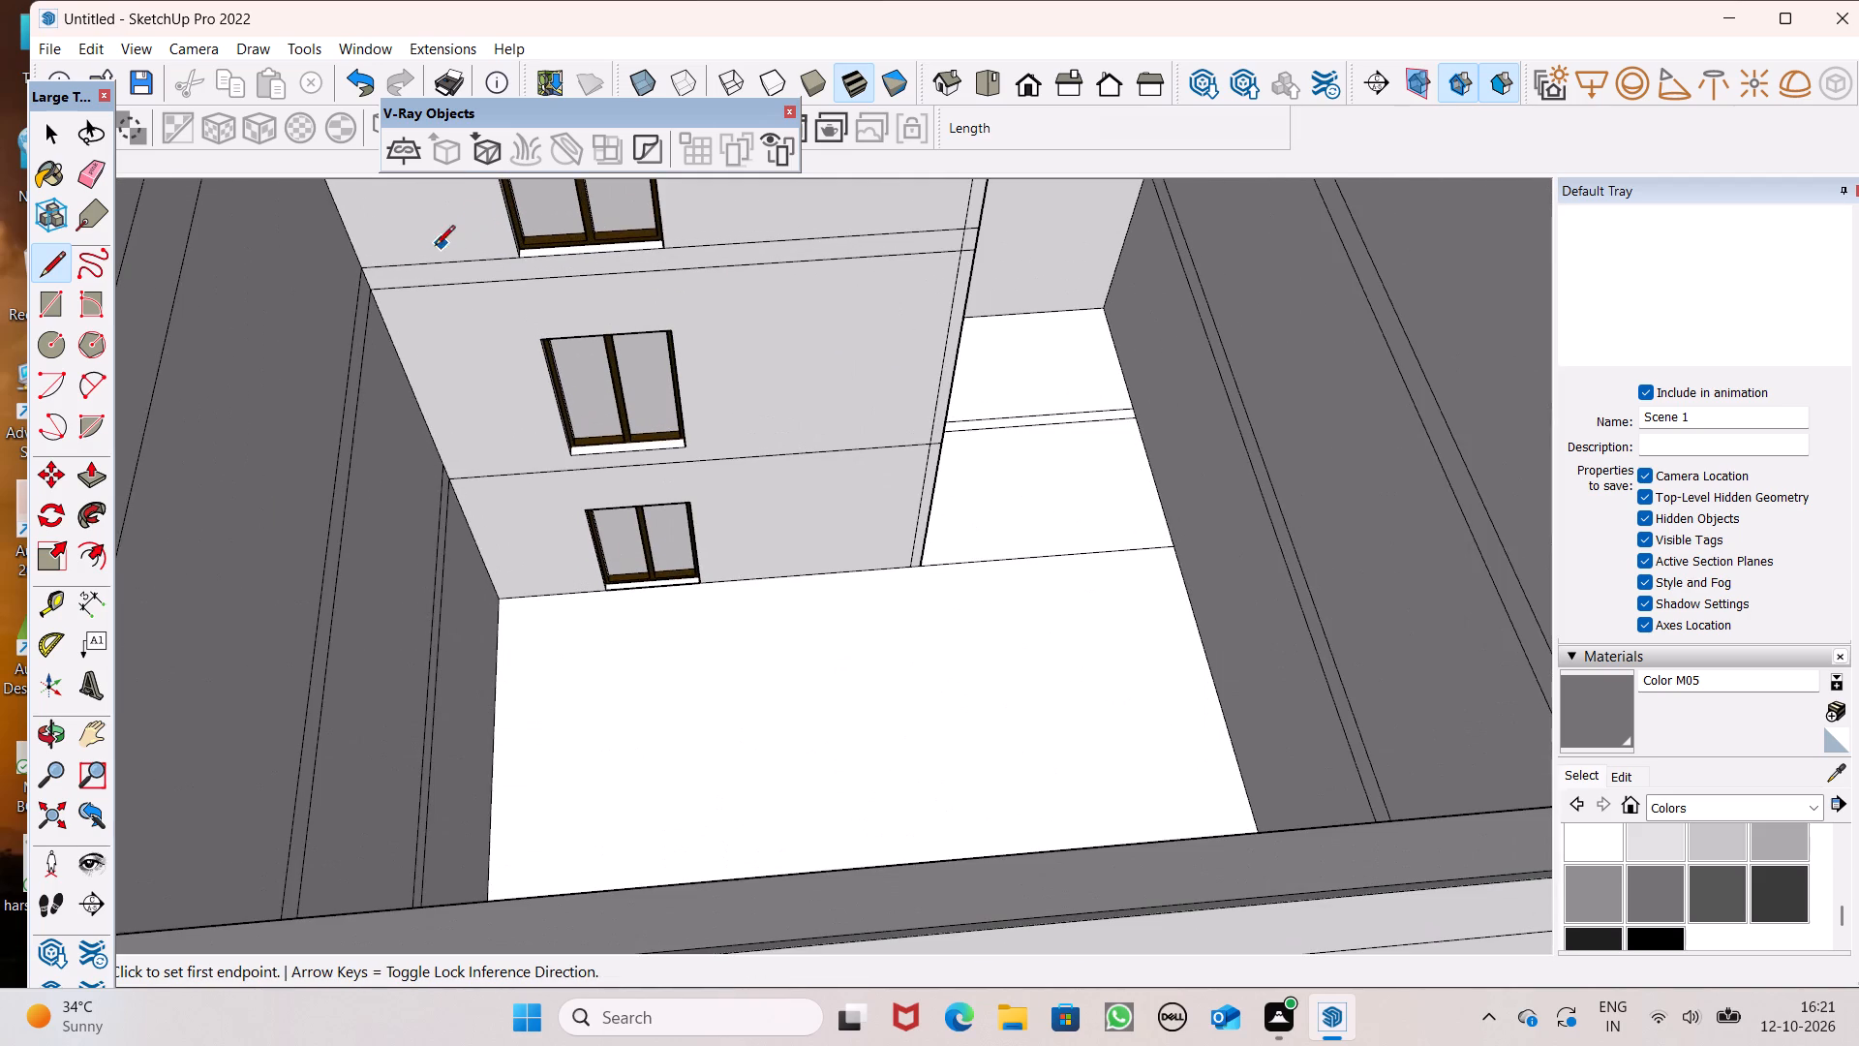
click(376, 295)
click(421, 287)
scroll(523, 378, down, 4)
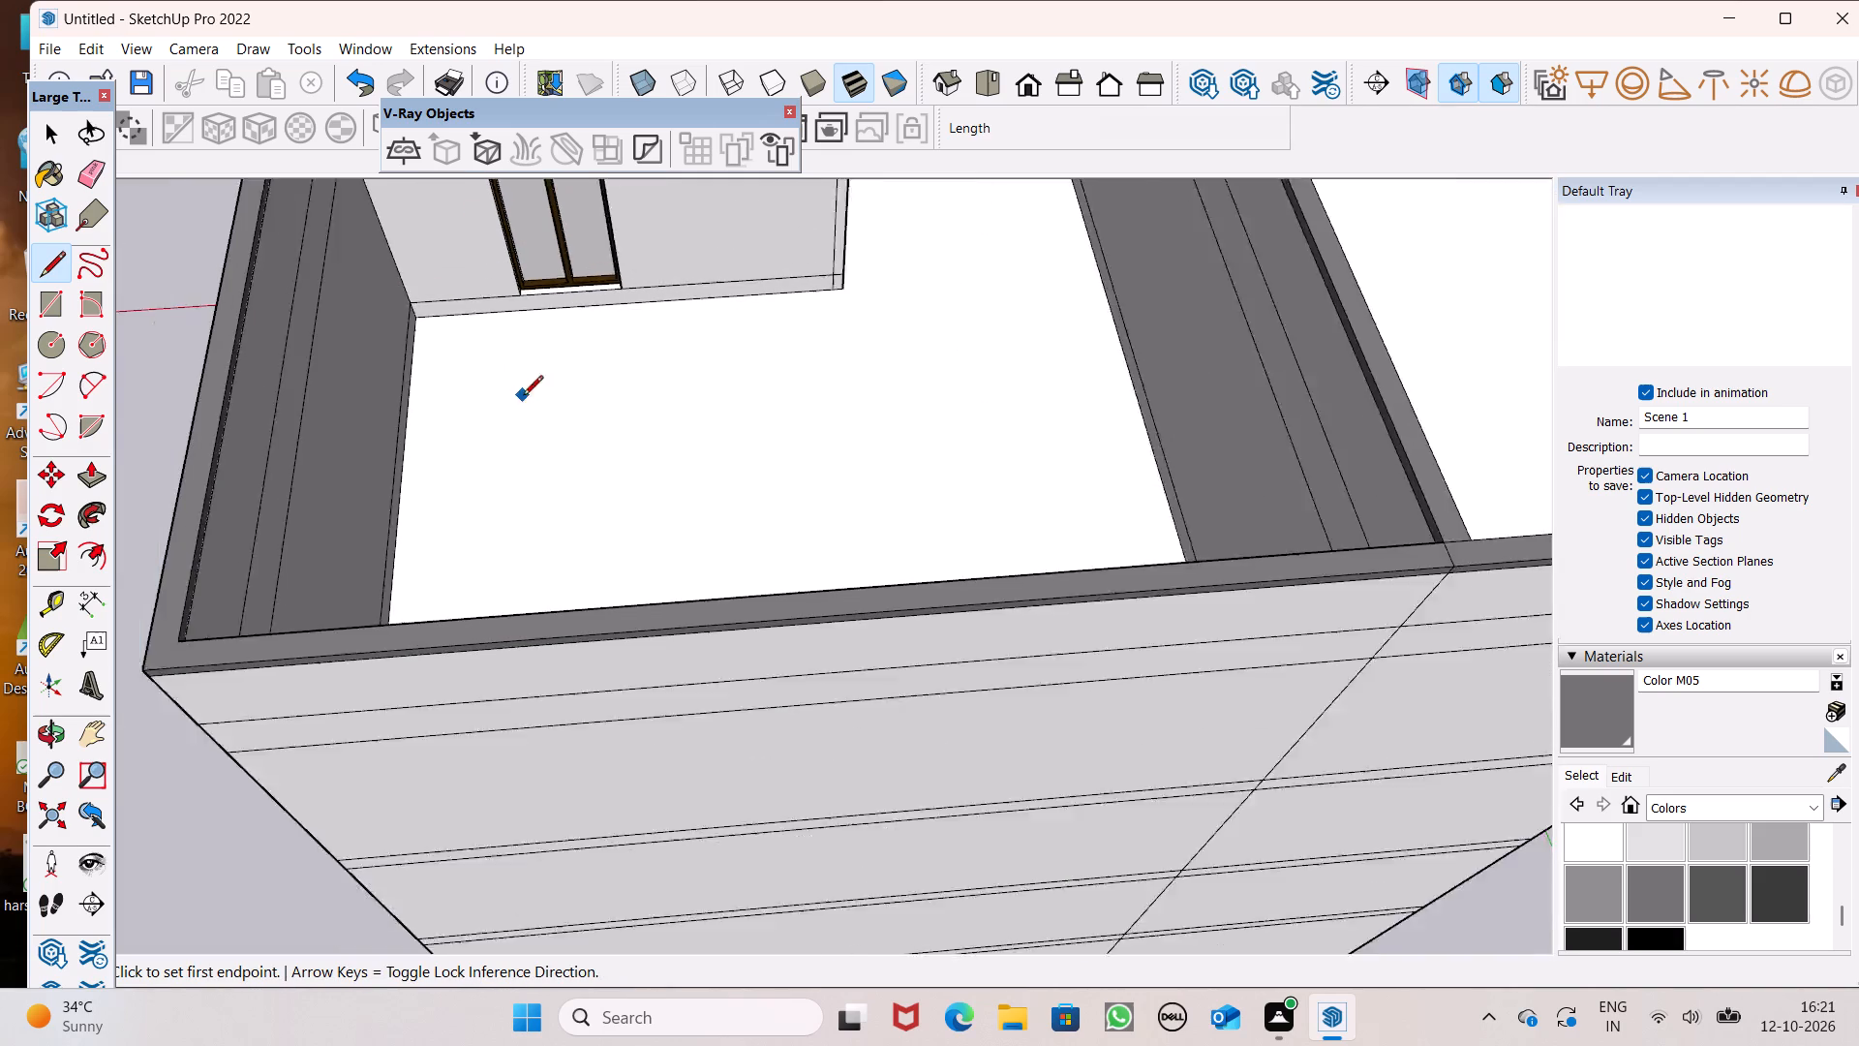
scroll(523, 397, down, 8)
scroll(530, 304, up, 6)
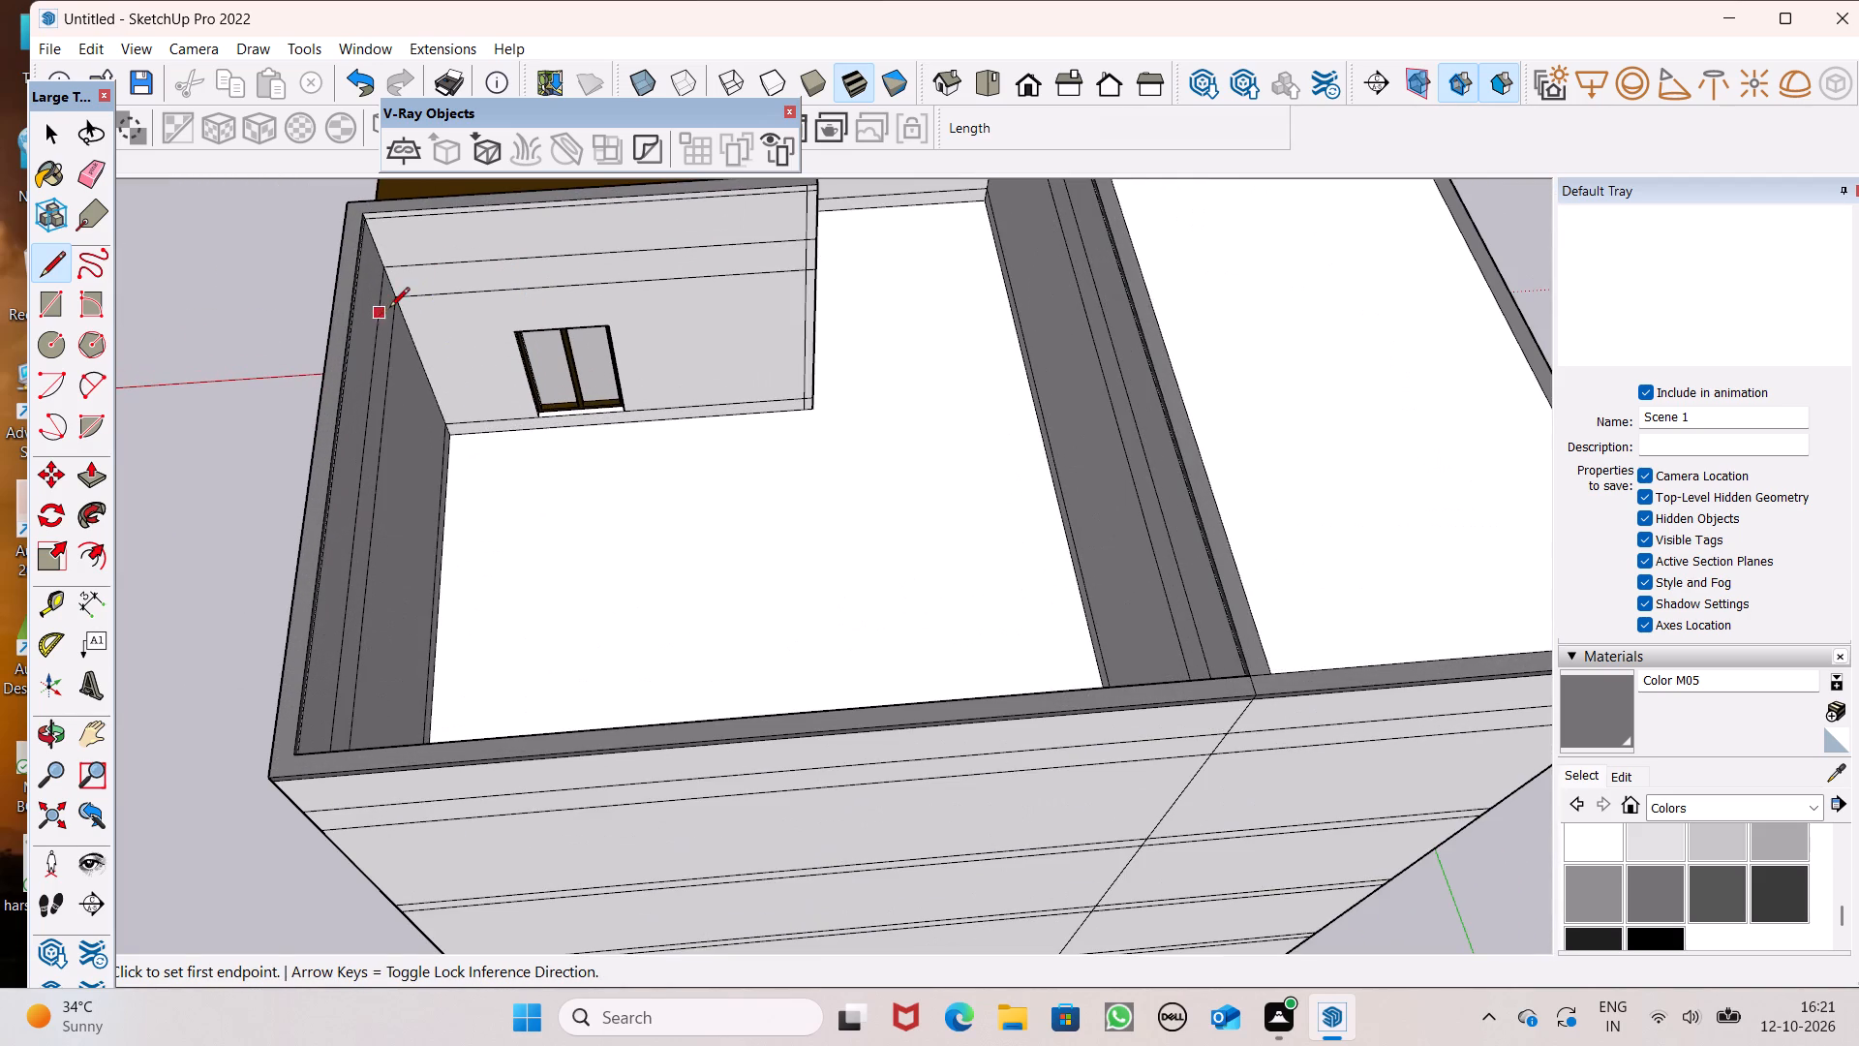
click(394, 298)
click(439, 297)
scroll(561, 389, down, 5)
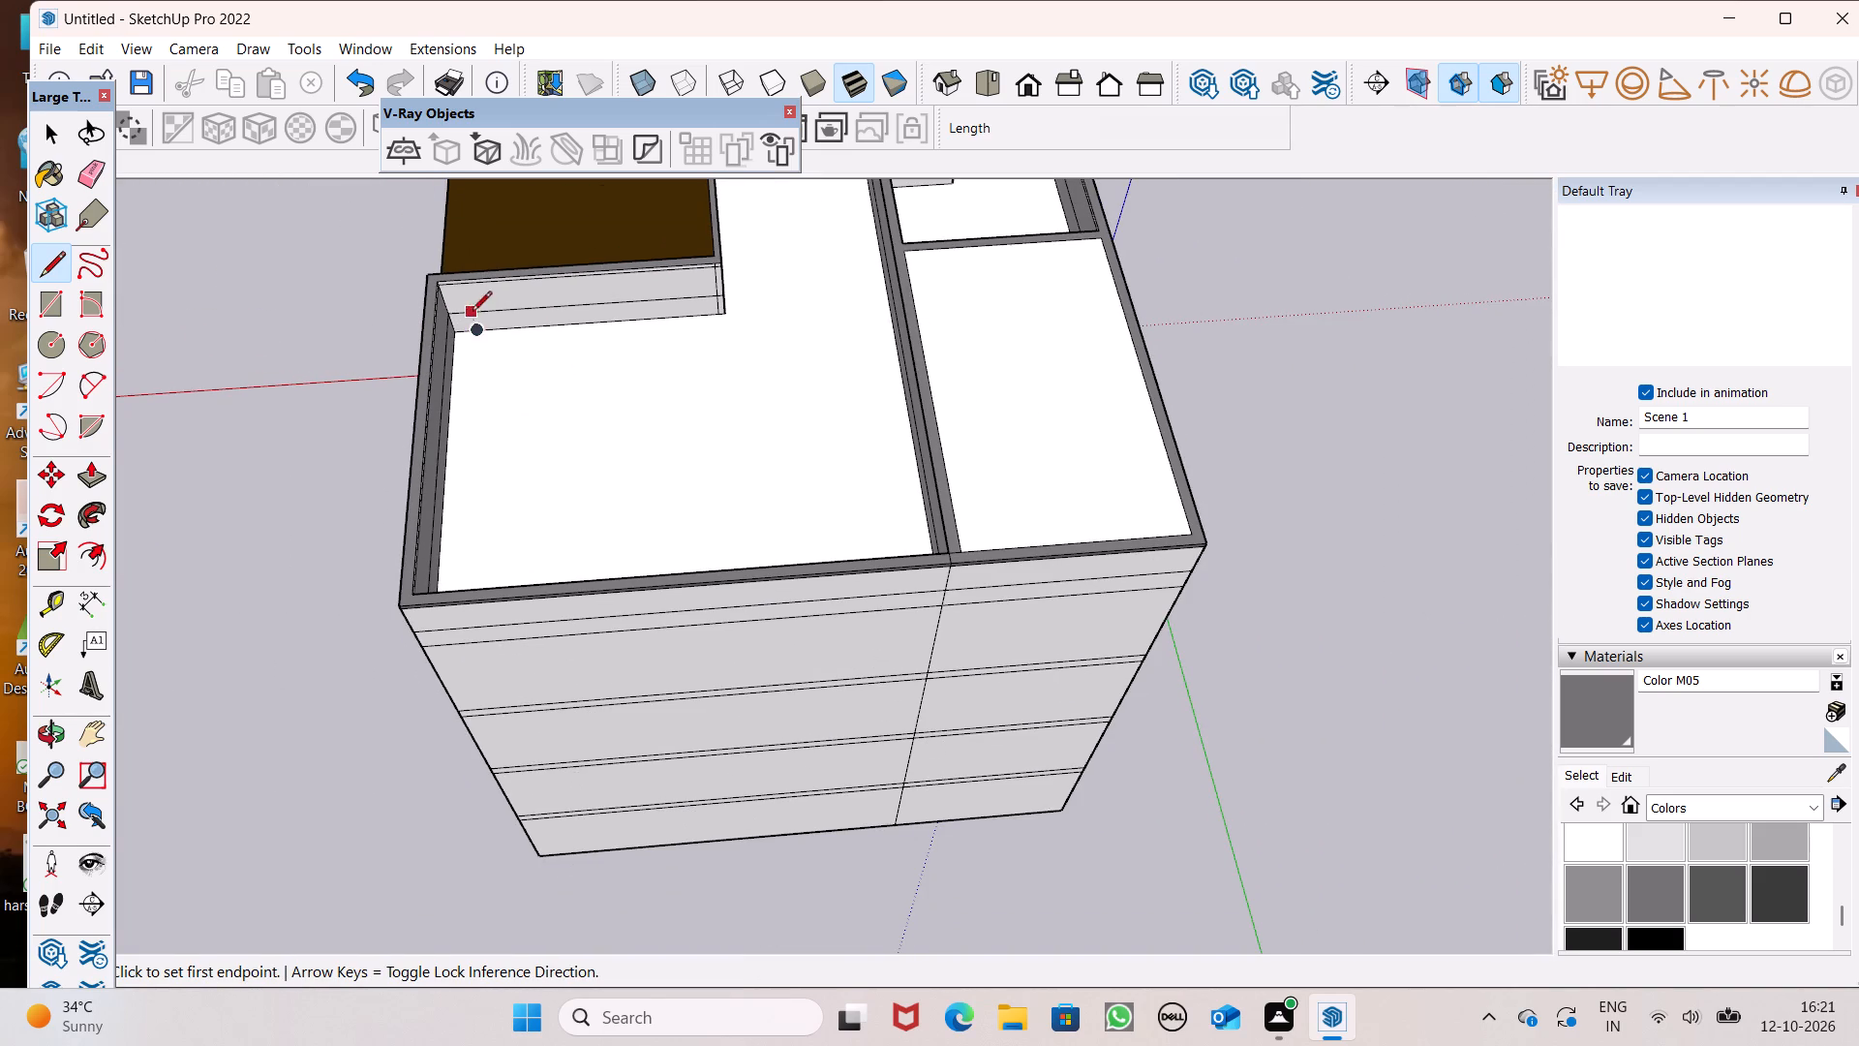
Trace a 3' 7" line along the parapet's top edge from the main bay's corner beside the brown roof slab.
click(442, 288)
click(488, 283)
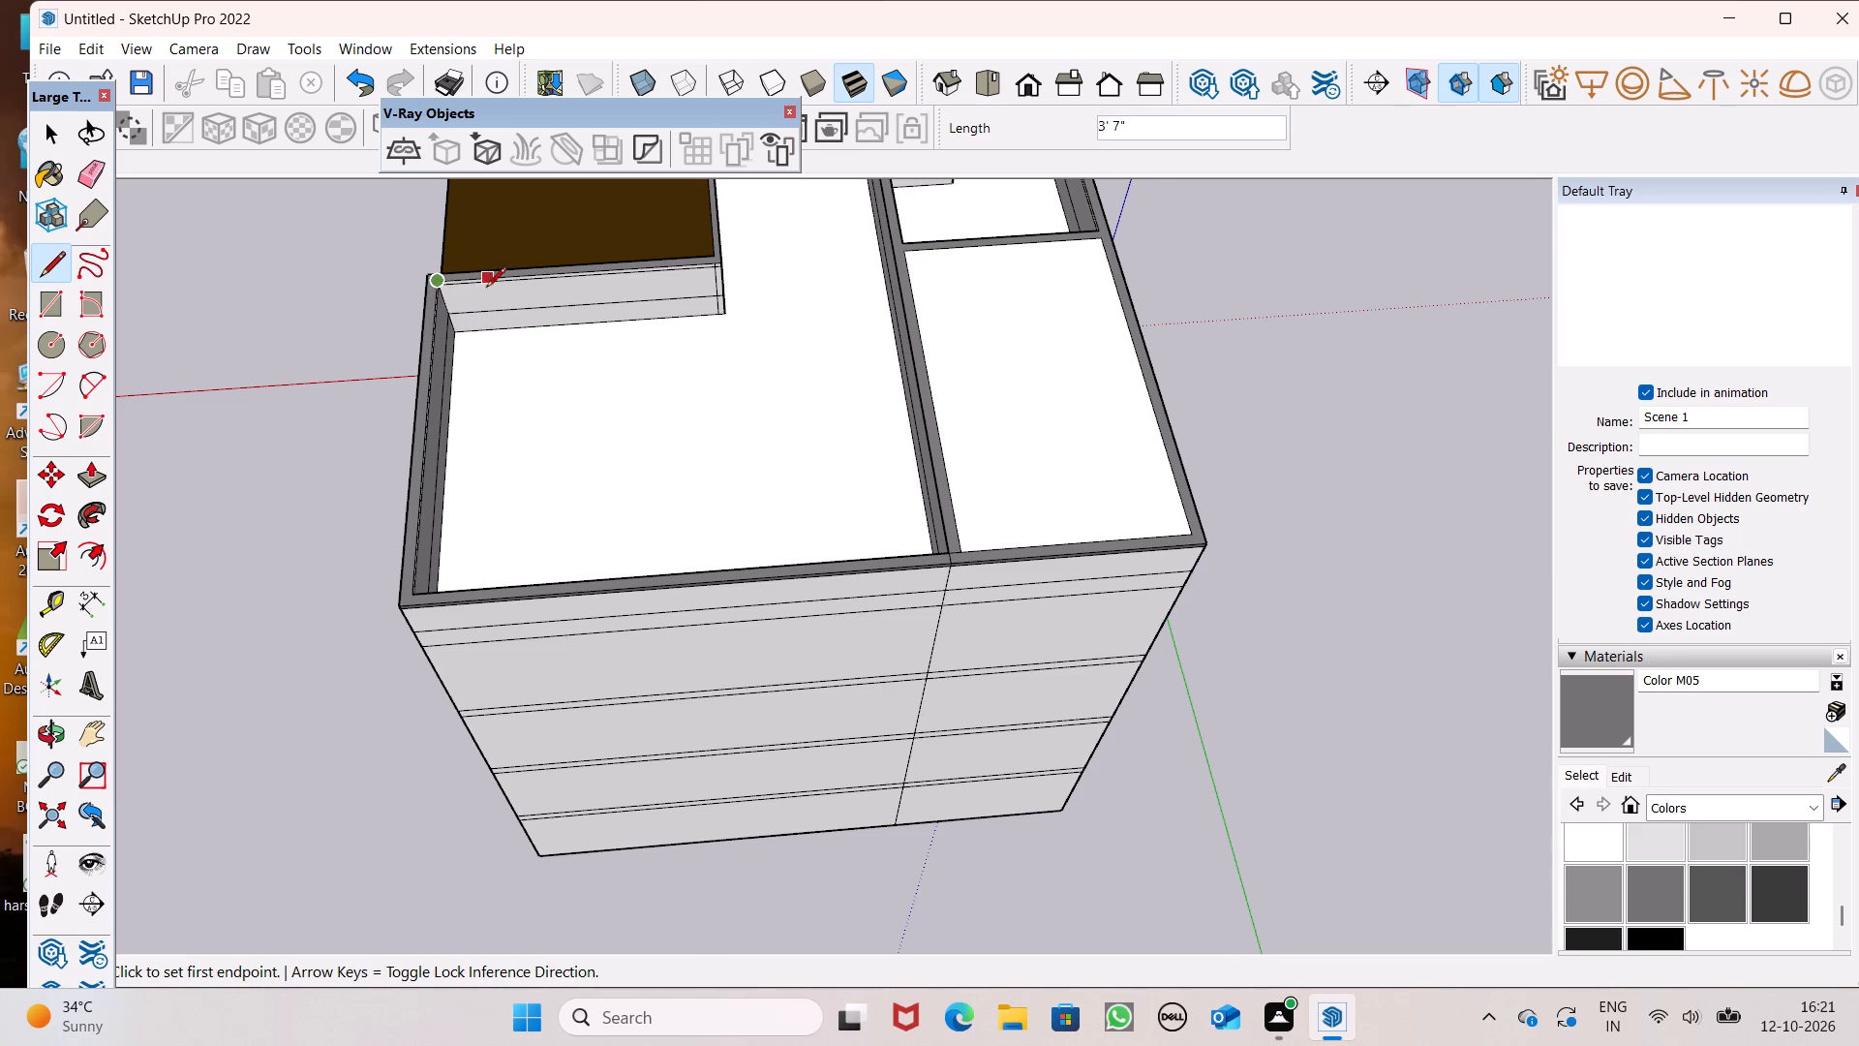
Examine the front facade, balconies and roofline of the whole building from low and raised viewpoints.
scroll(533, 429, down, 5)
middle_drag(564, 503, 1186, 257)
scroll(800, 451, up, 1)
middle_drag(803, 476, 1649, 145)
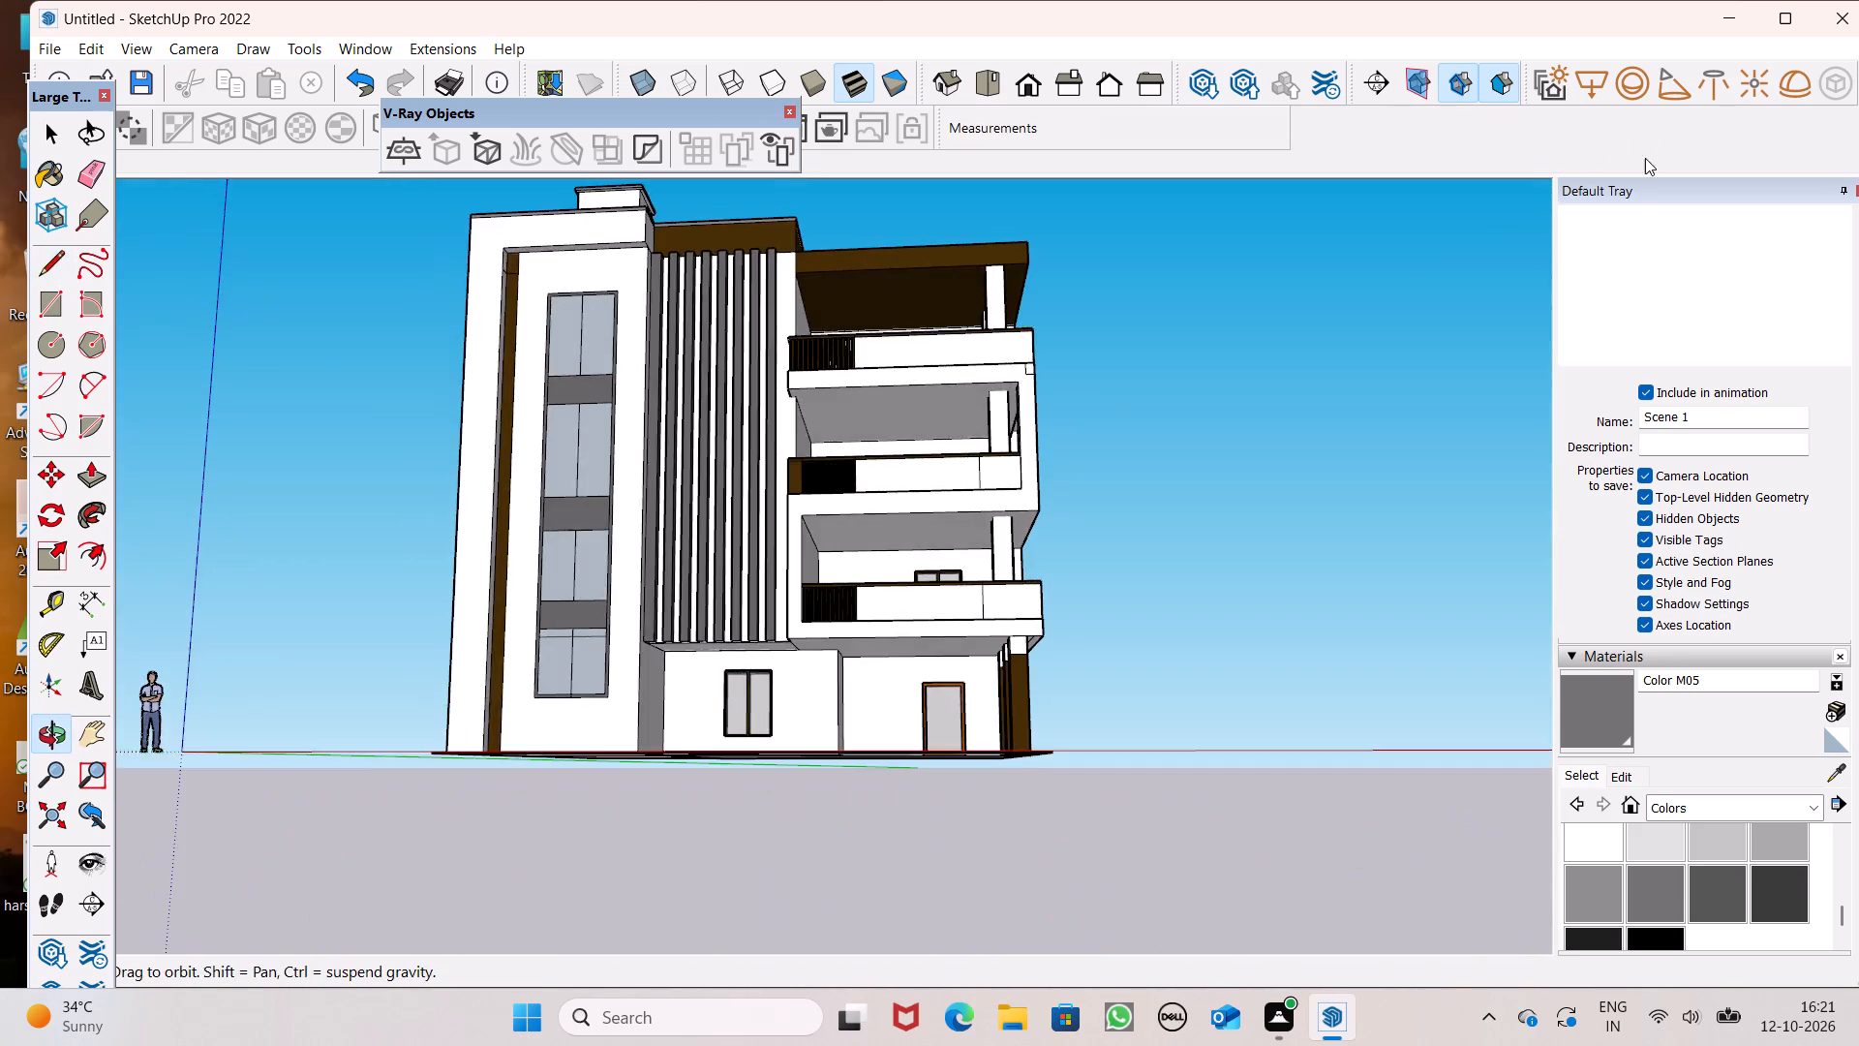
scroll(1119, 402, up, 1)
middle_drag(1119, 433, 1143, 667)
scroll(1199, 365, down, 2)
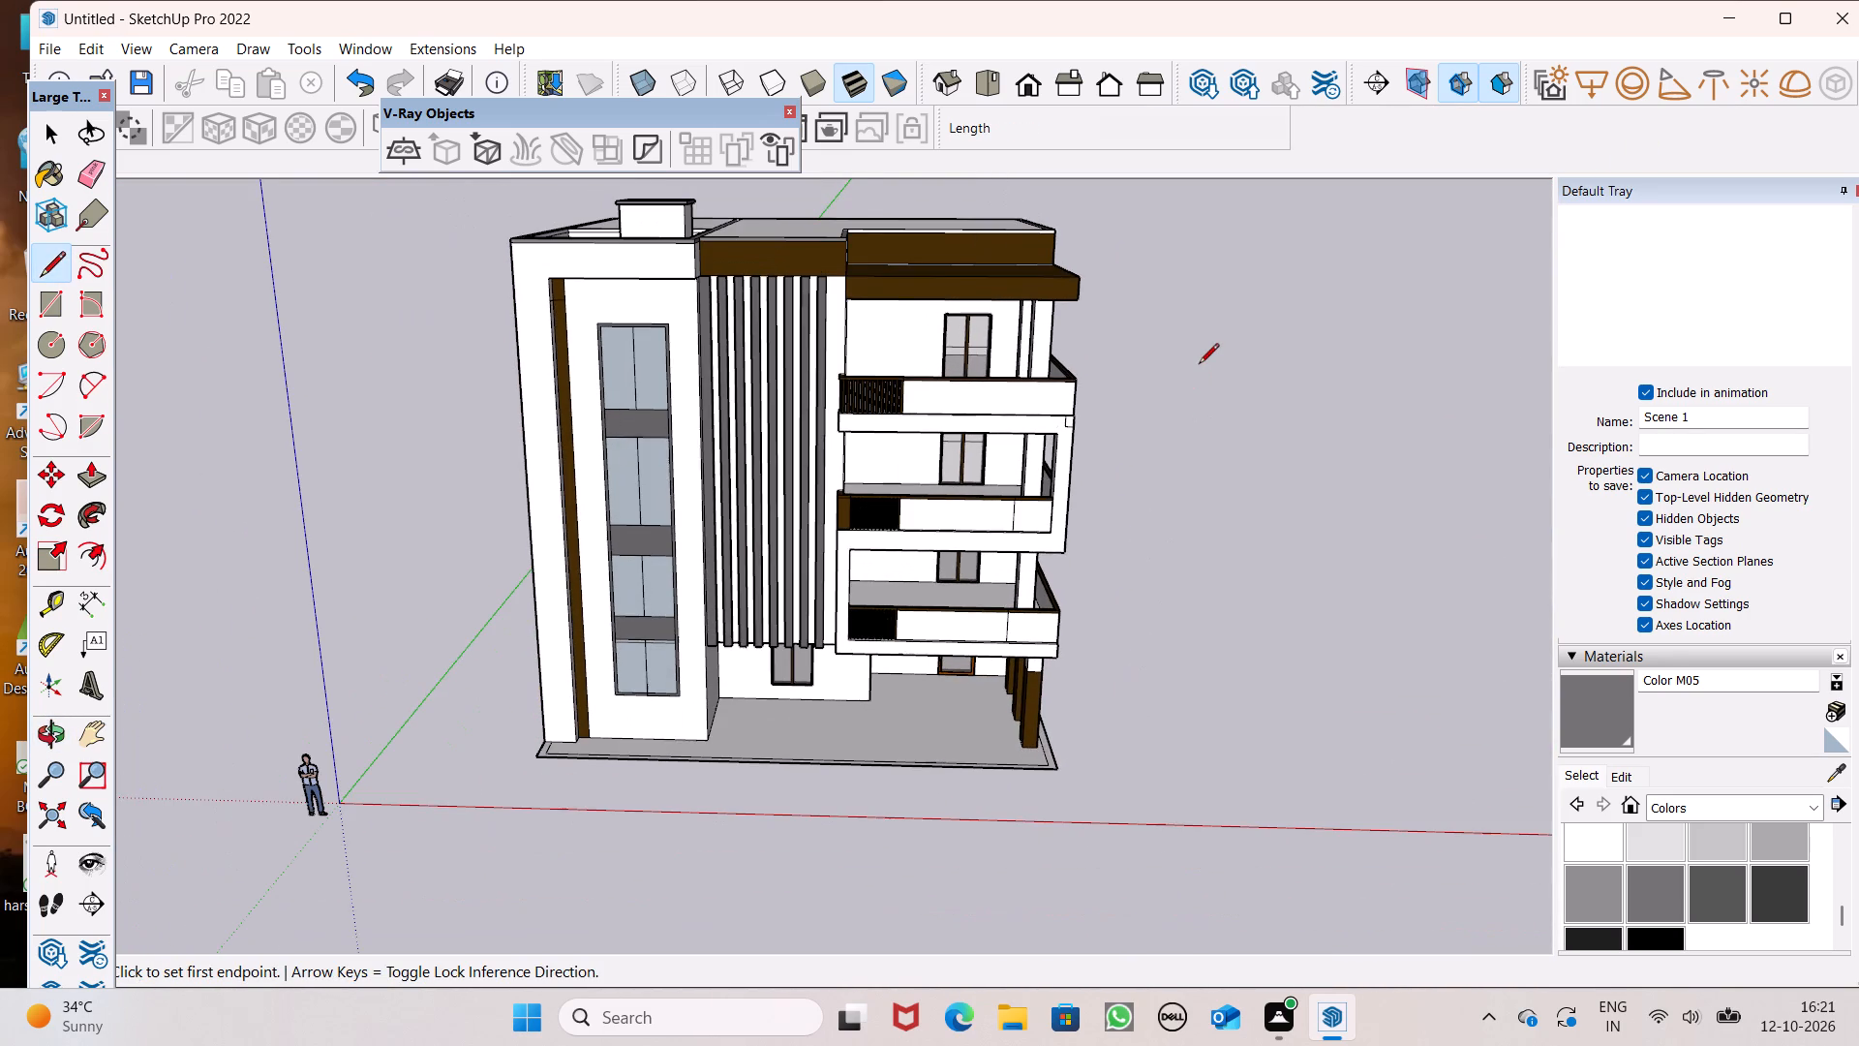
middle_drag(1236, 473, 1153, 411)
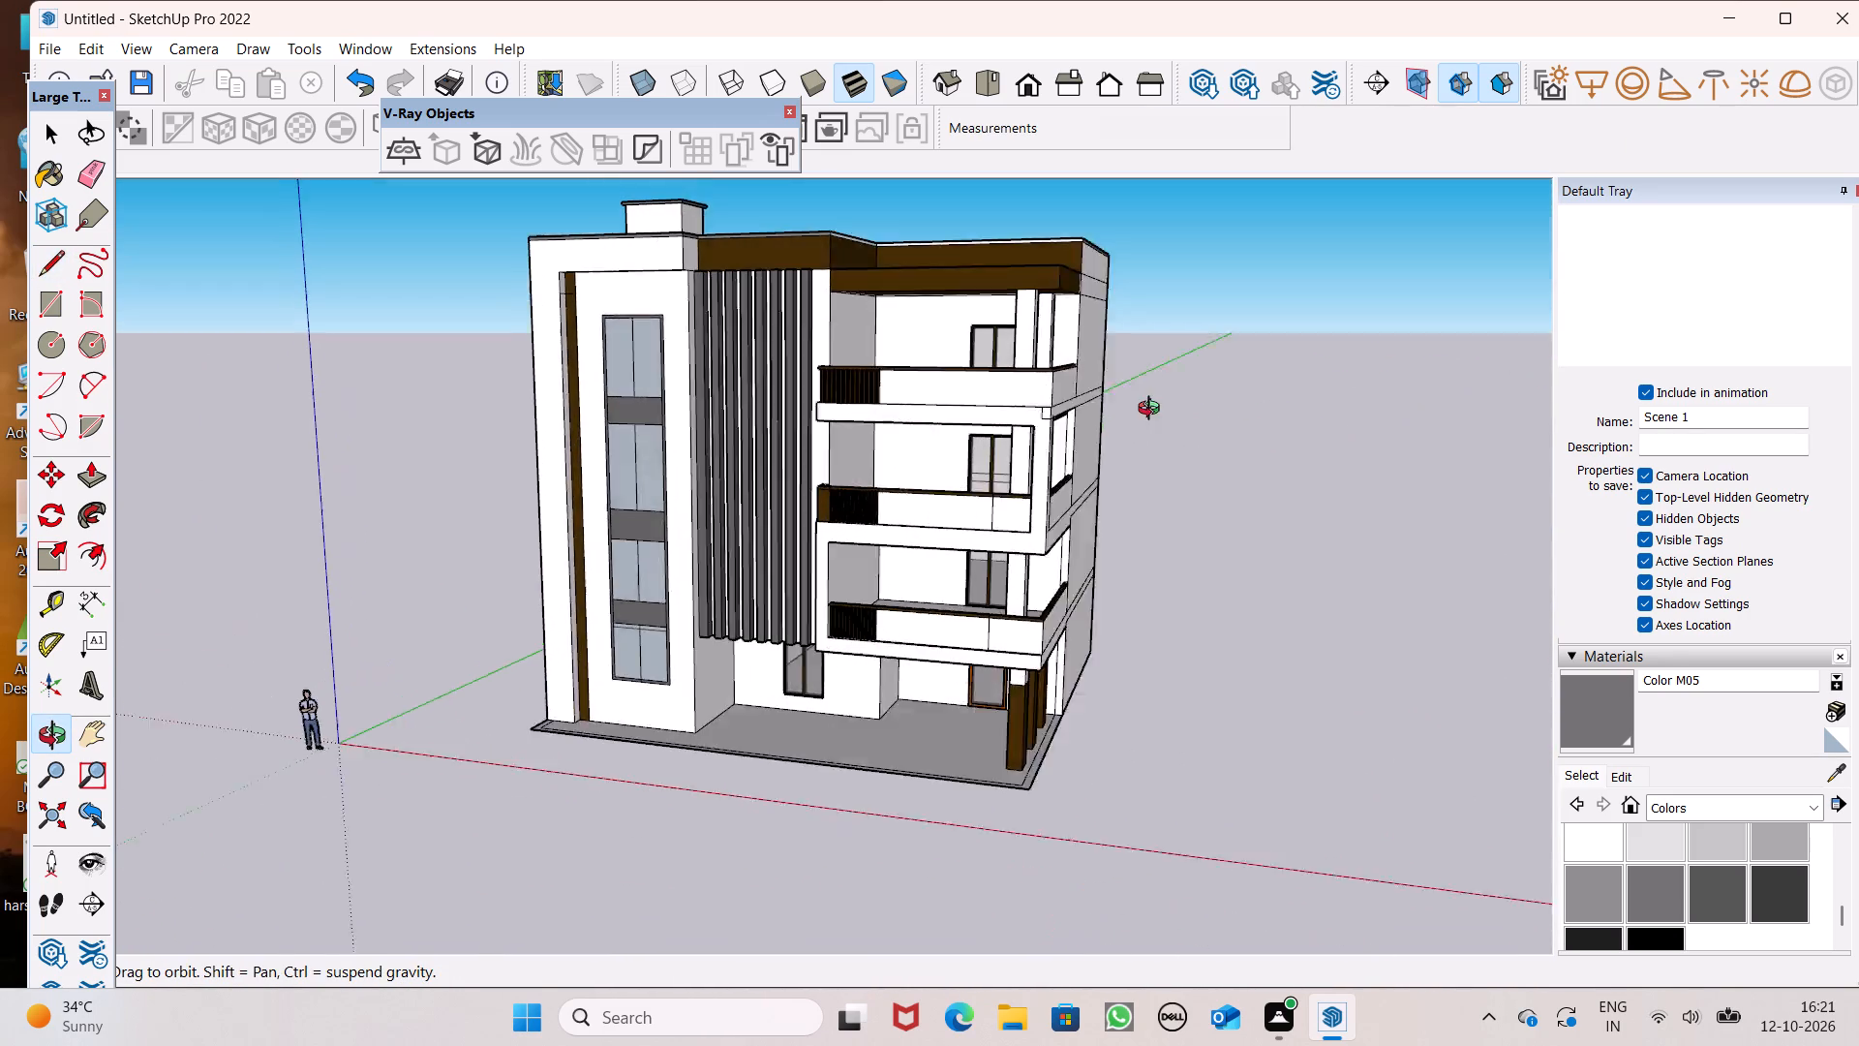
middle_drag(1153, 411, 1159, 389)
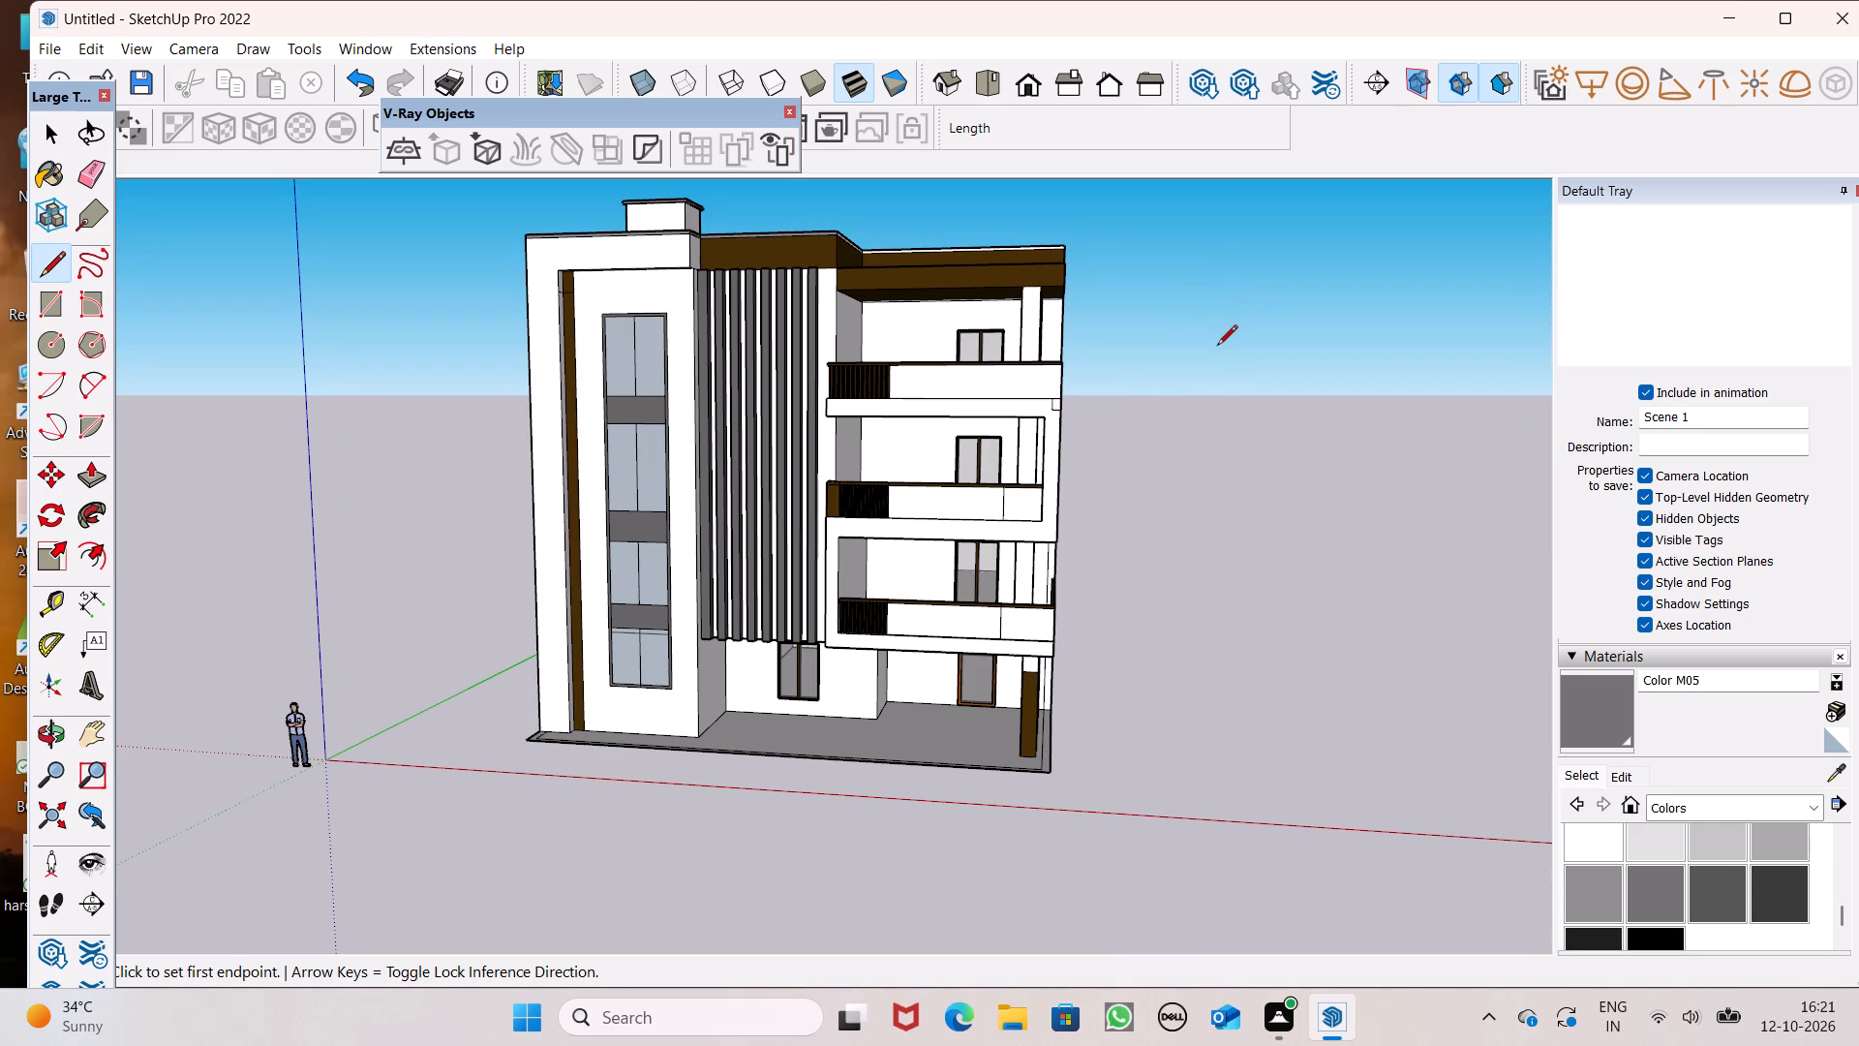
scroll(1569, 740, down, 2)
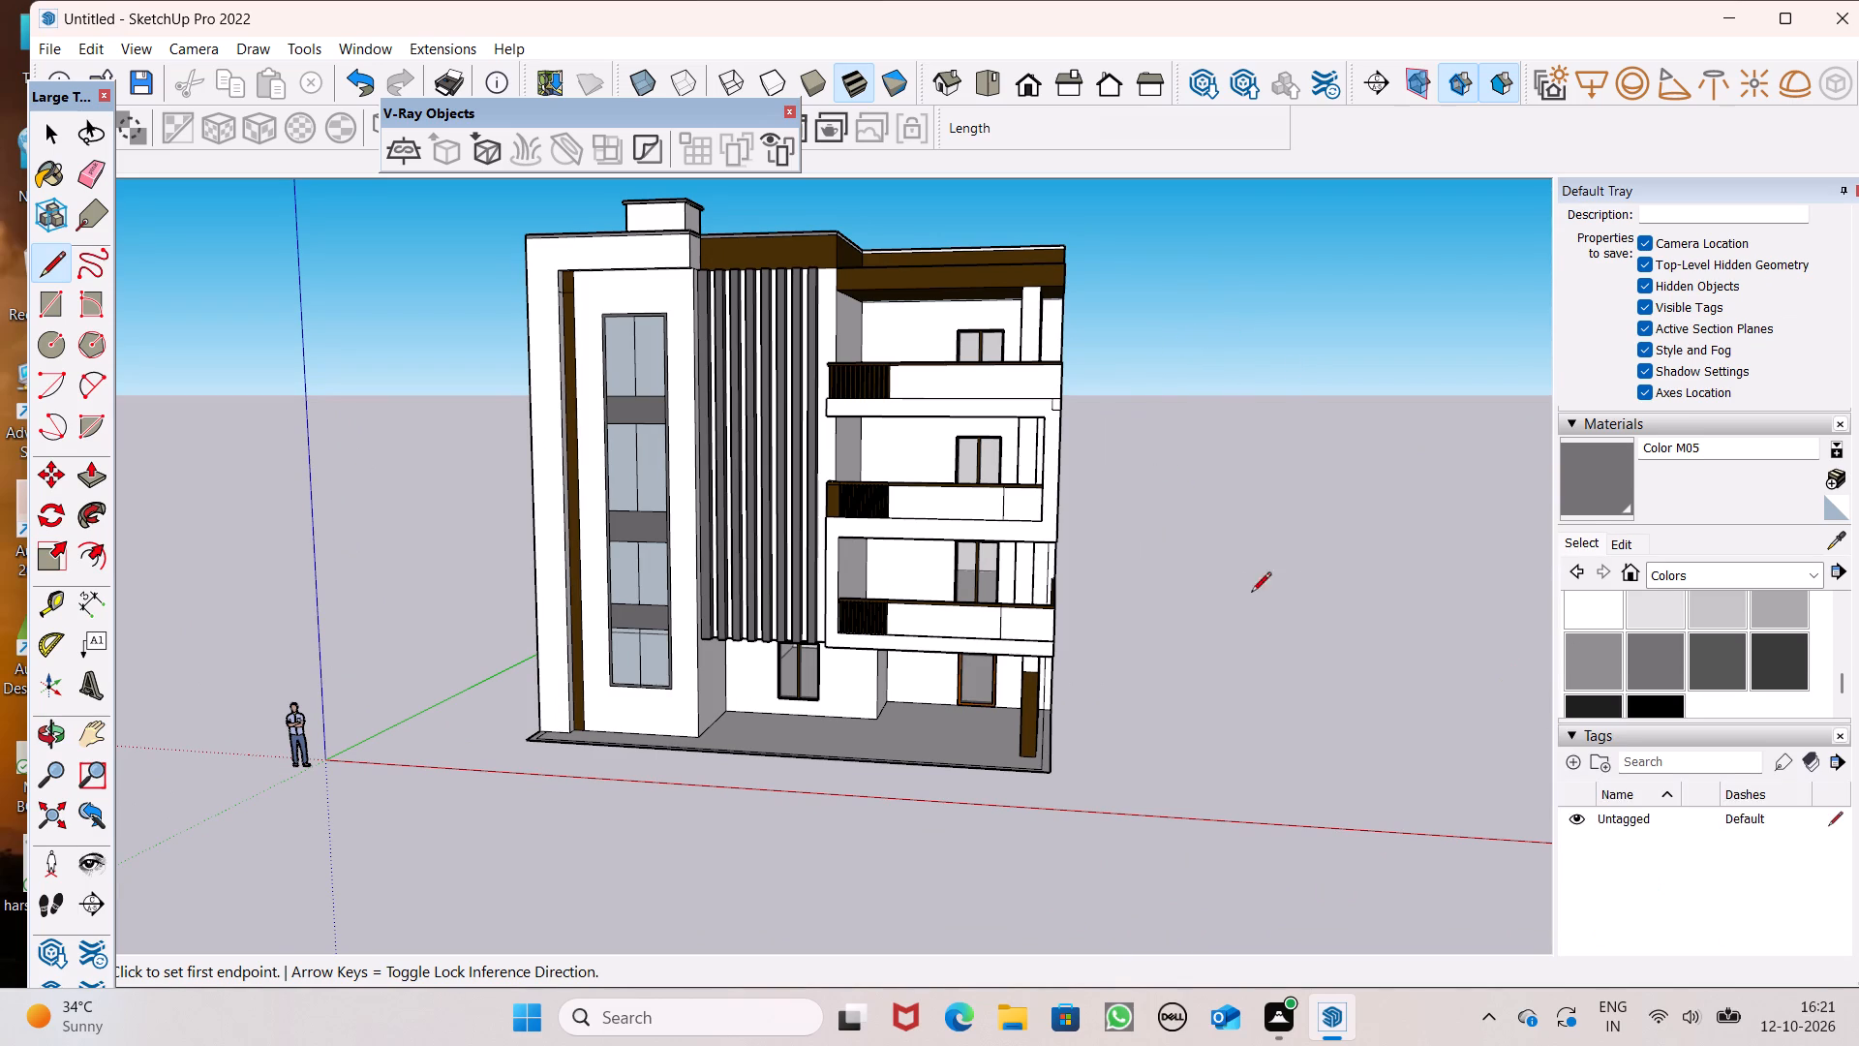
Erase the horizontal floor lines across the plain exterior side wall beside the tall glazed stair windows.
middle_drag(1224, 602, 1453, 550)
middle_drag(1027, 627, 1370, 612)
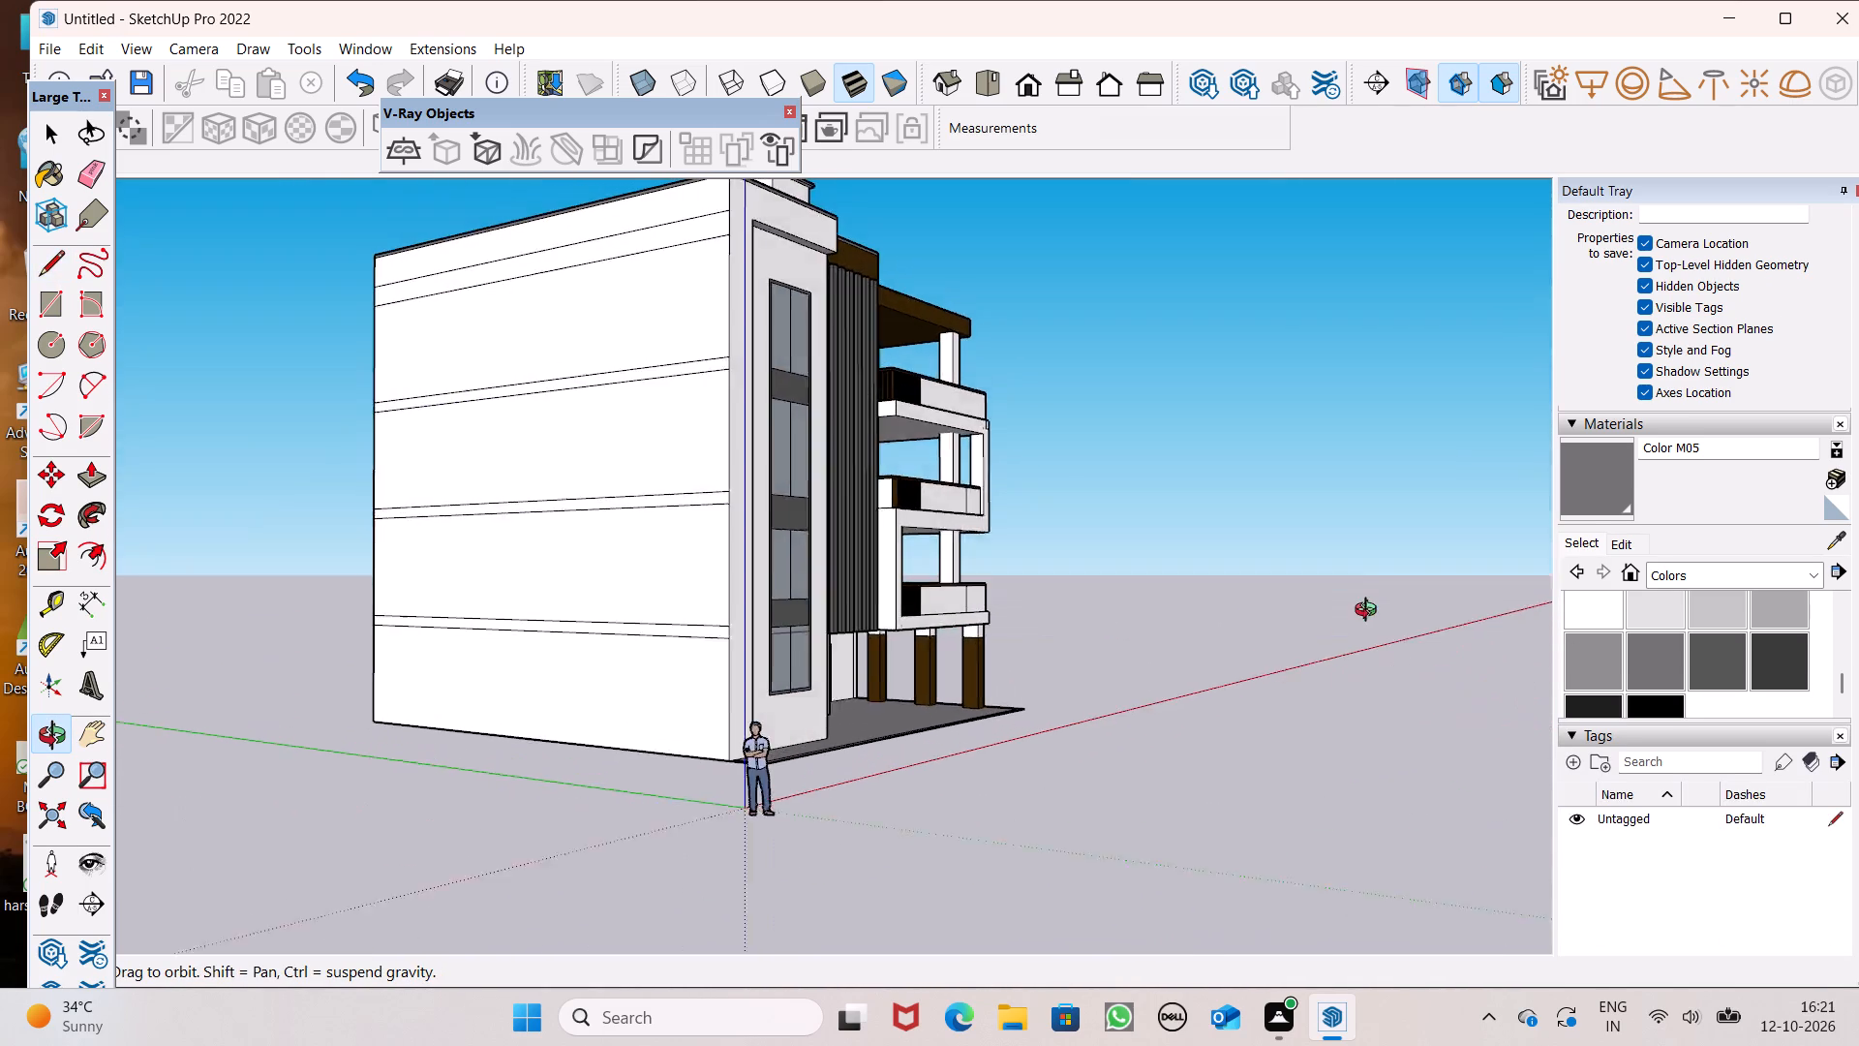
middle_drag(1370, 612, 1511, 664)
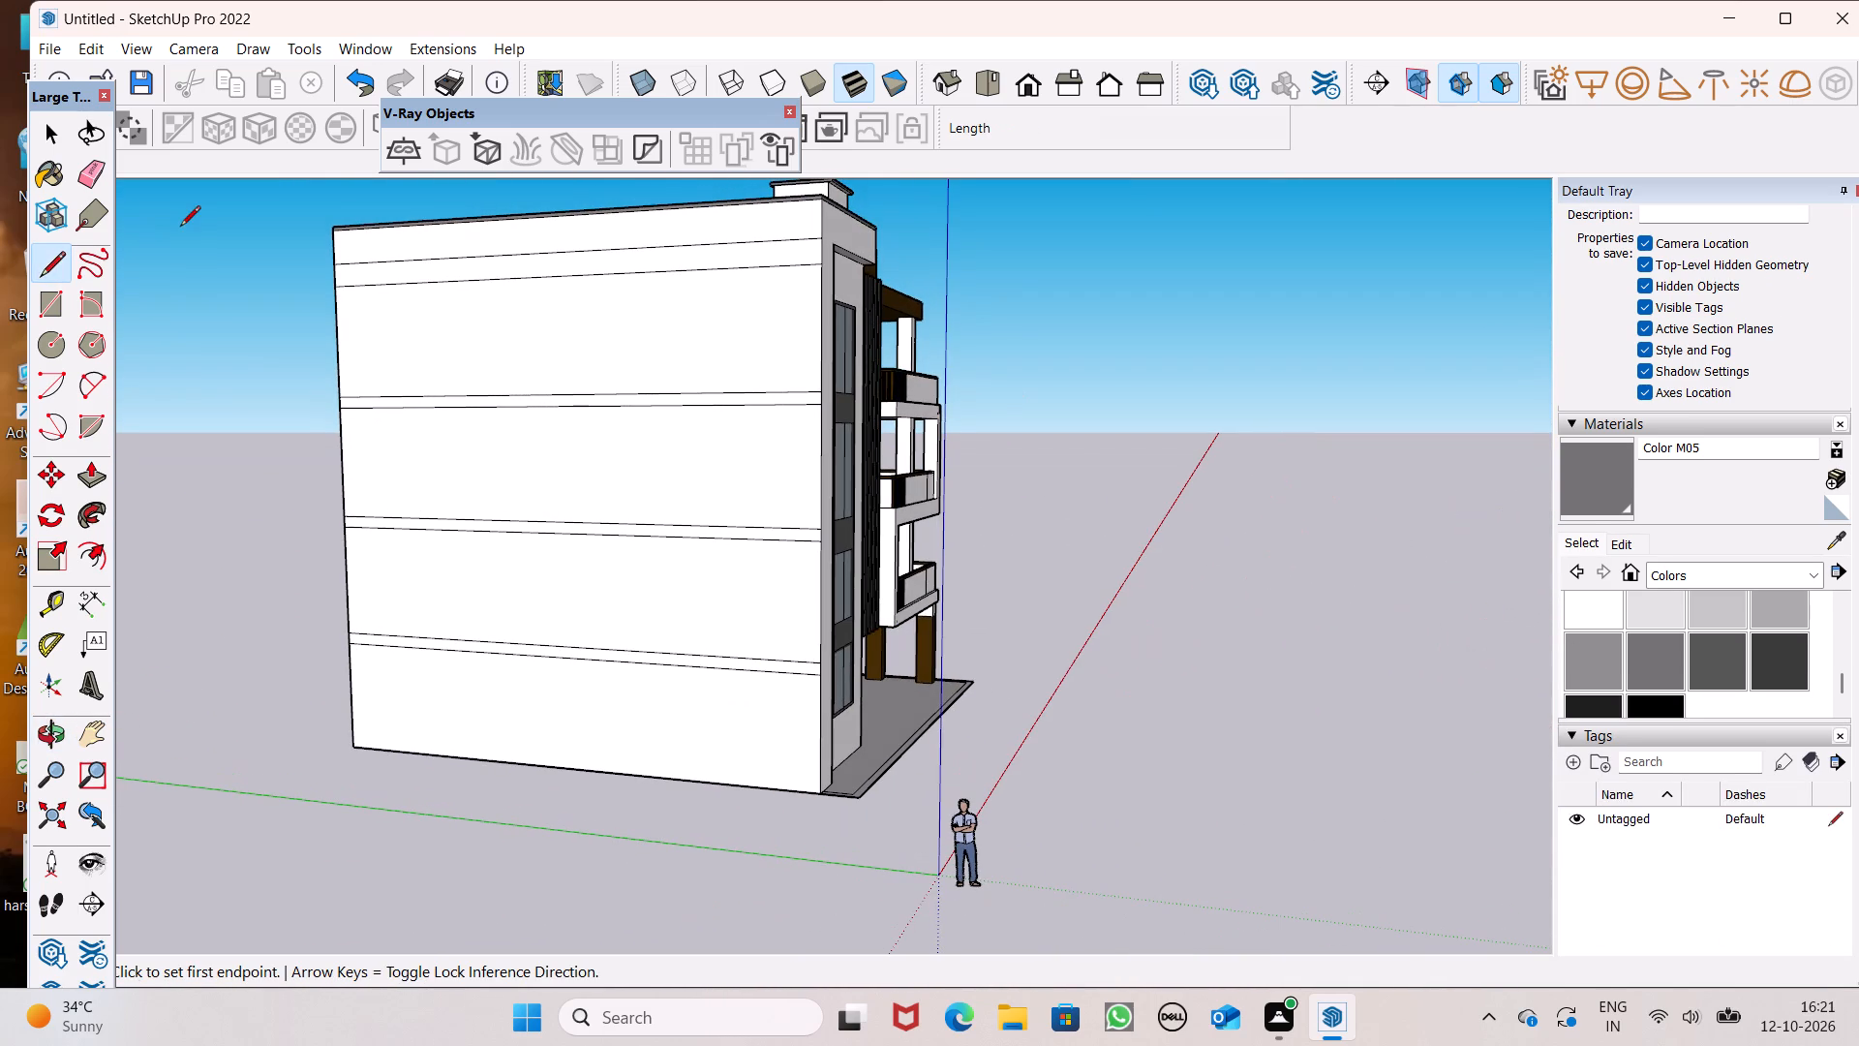
click(90, 183)
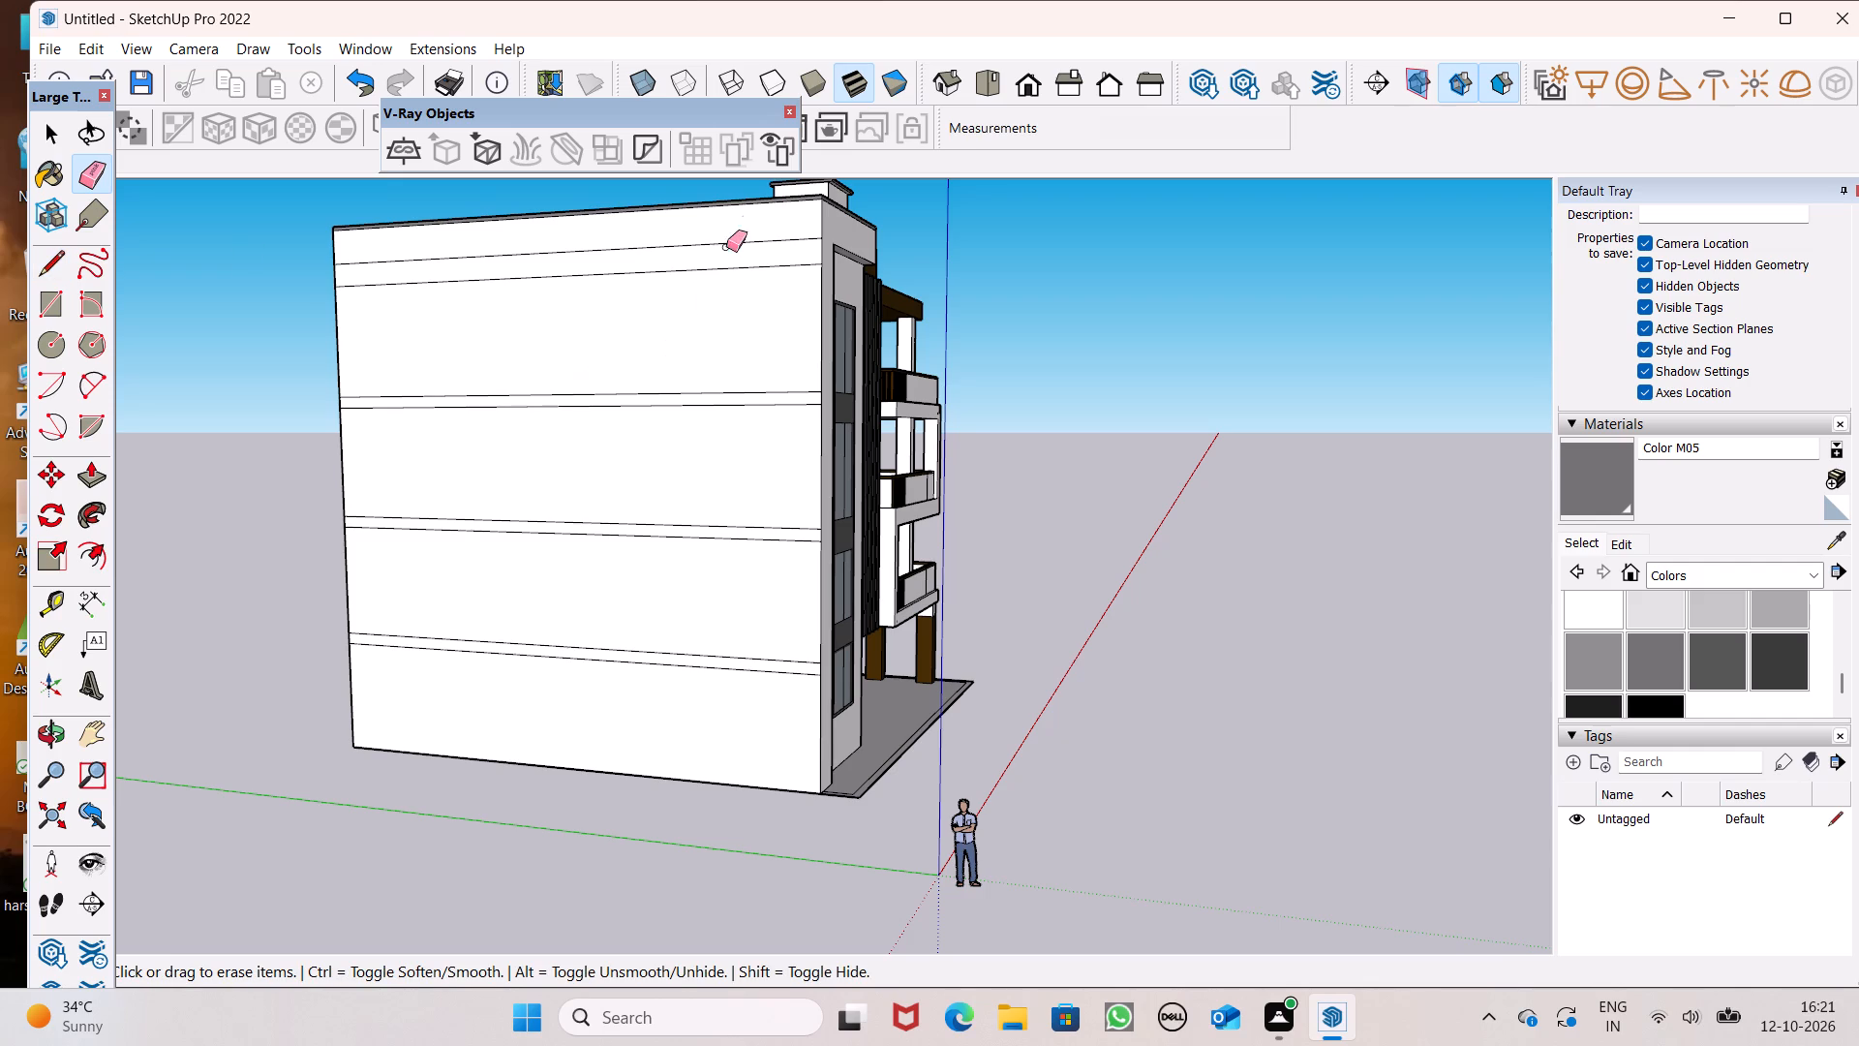
drag(731, 232, 567, 520)
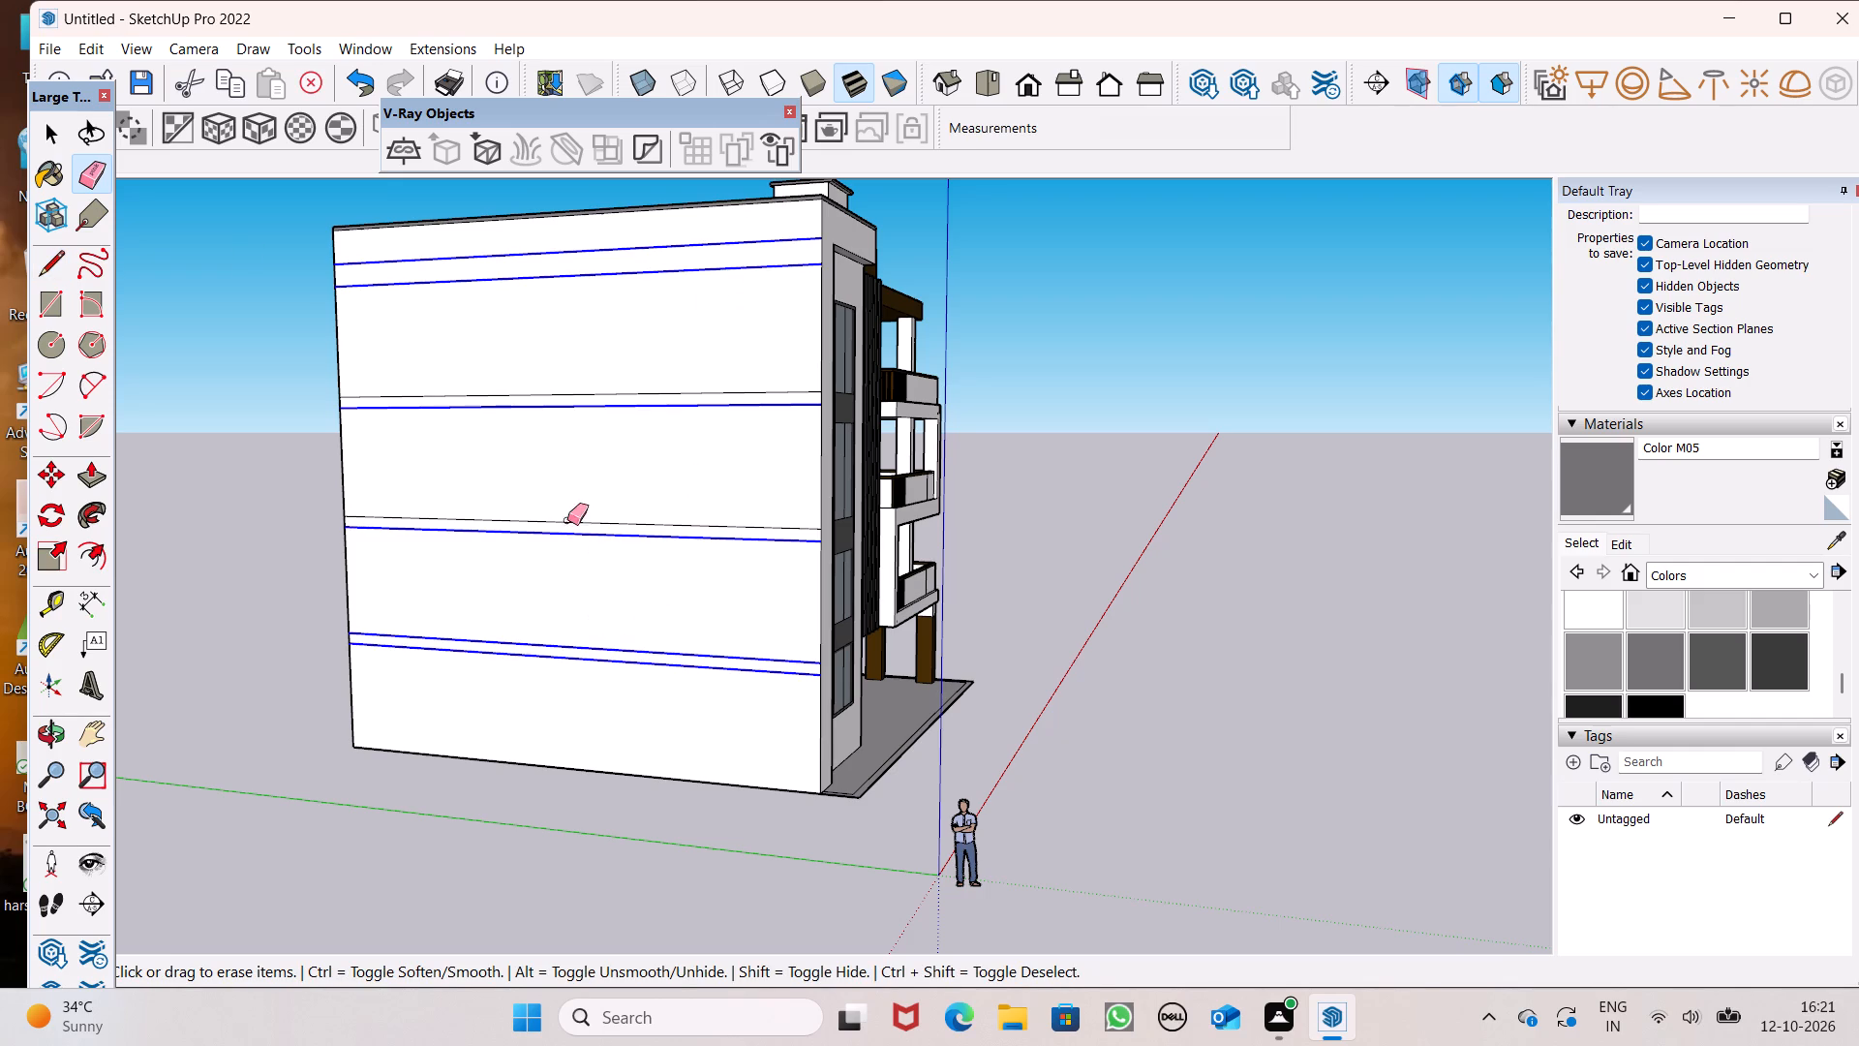
drag(567, 520, 648, 333)
Erase the upper three pairs of horizontal floor lines from the balcony-side exterior wall, plus the leftover edge stub beside the balcony.
scroll(715, 378, down, 5)
middle_drag(655, 454, 229, 448)
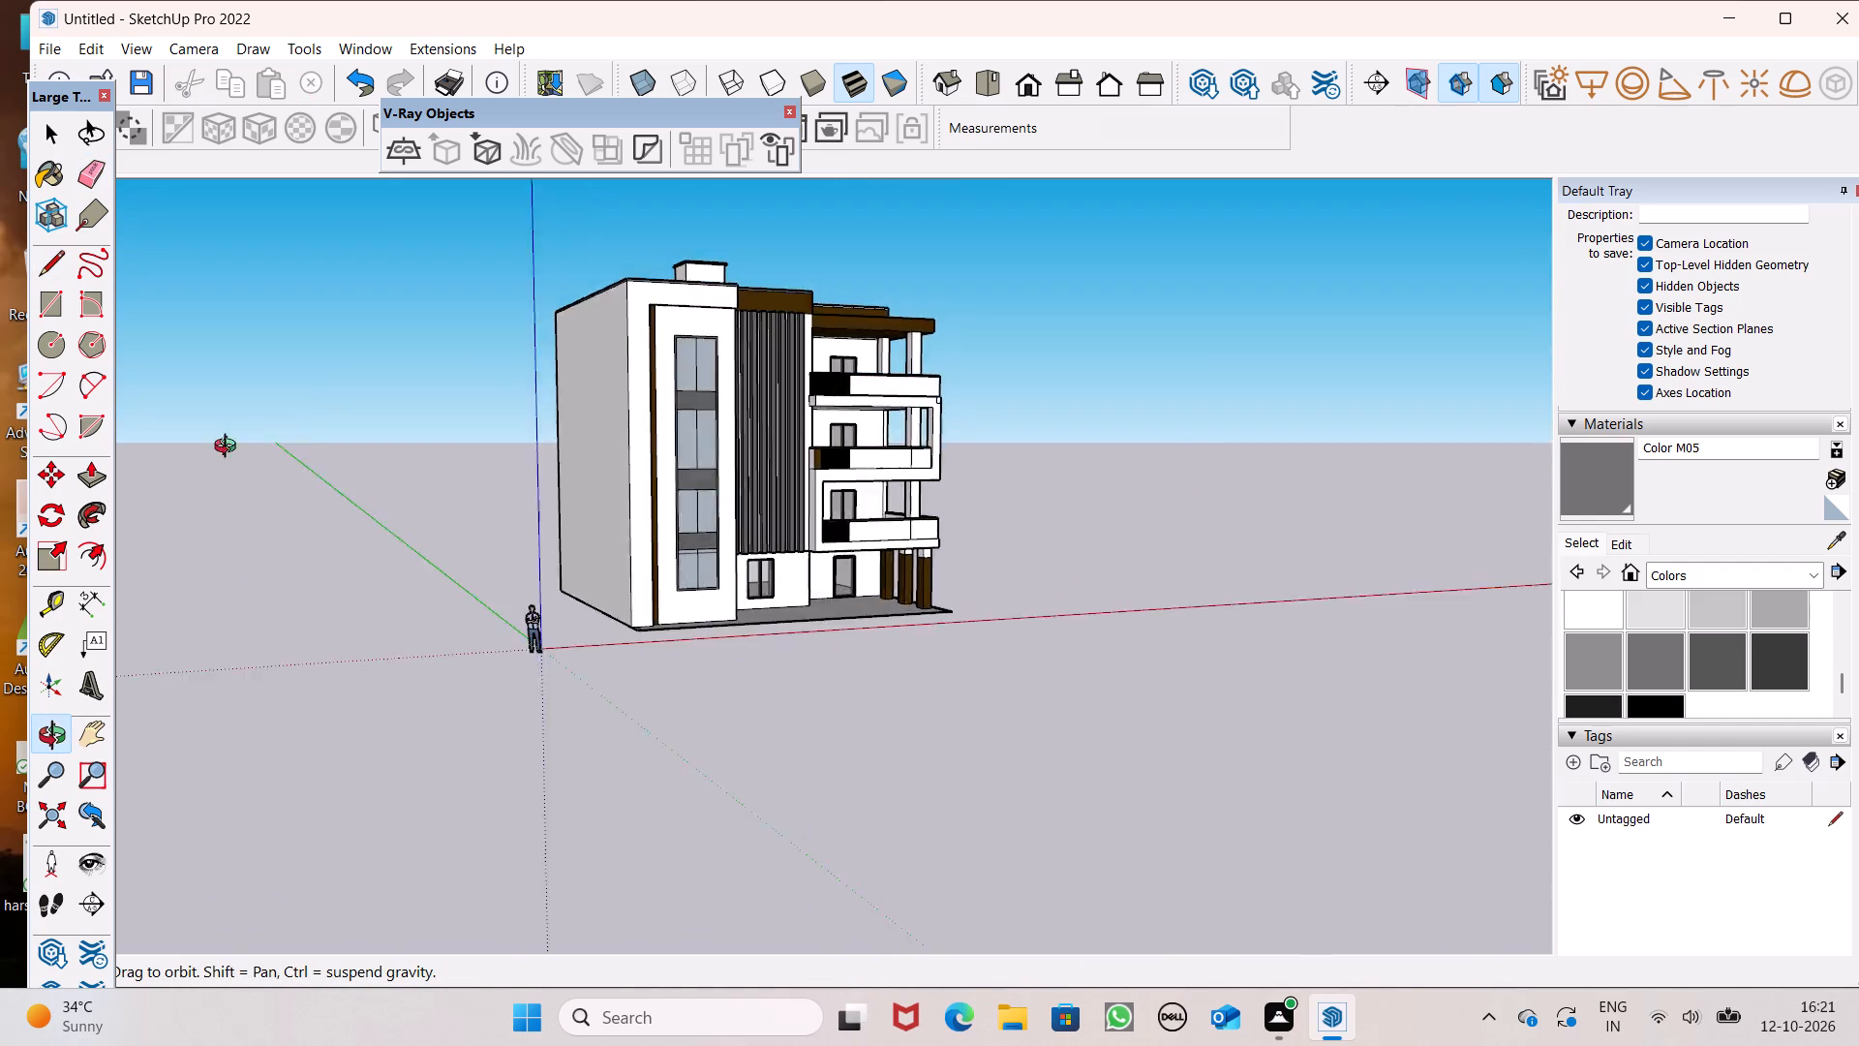
middle_drag(229, 448, 65, 401)
scroll(167, 385, up, 1)
scroll(1375, 301, up, 2)
middle_drag(1328, 366, 1198, 463)
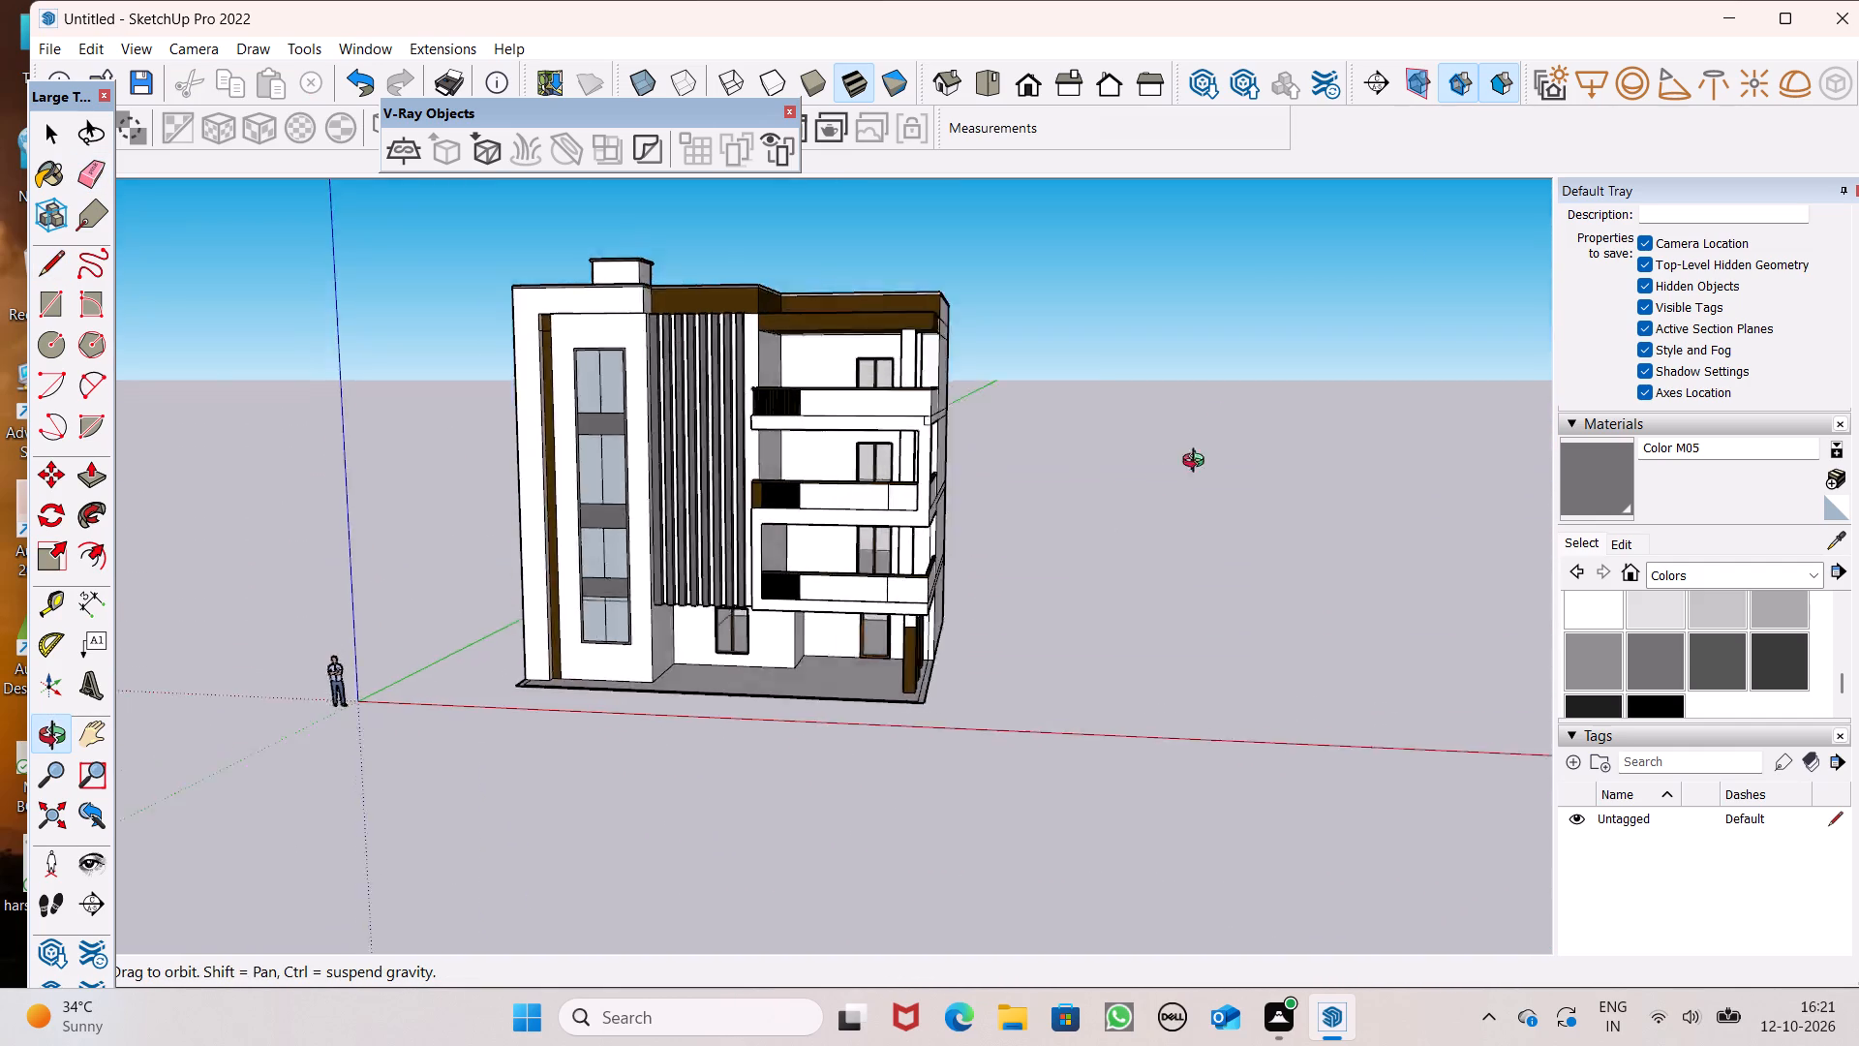
middle_drag(1198, 463, 422, 533)
scroll(1077, 439, up, 6)
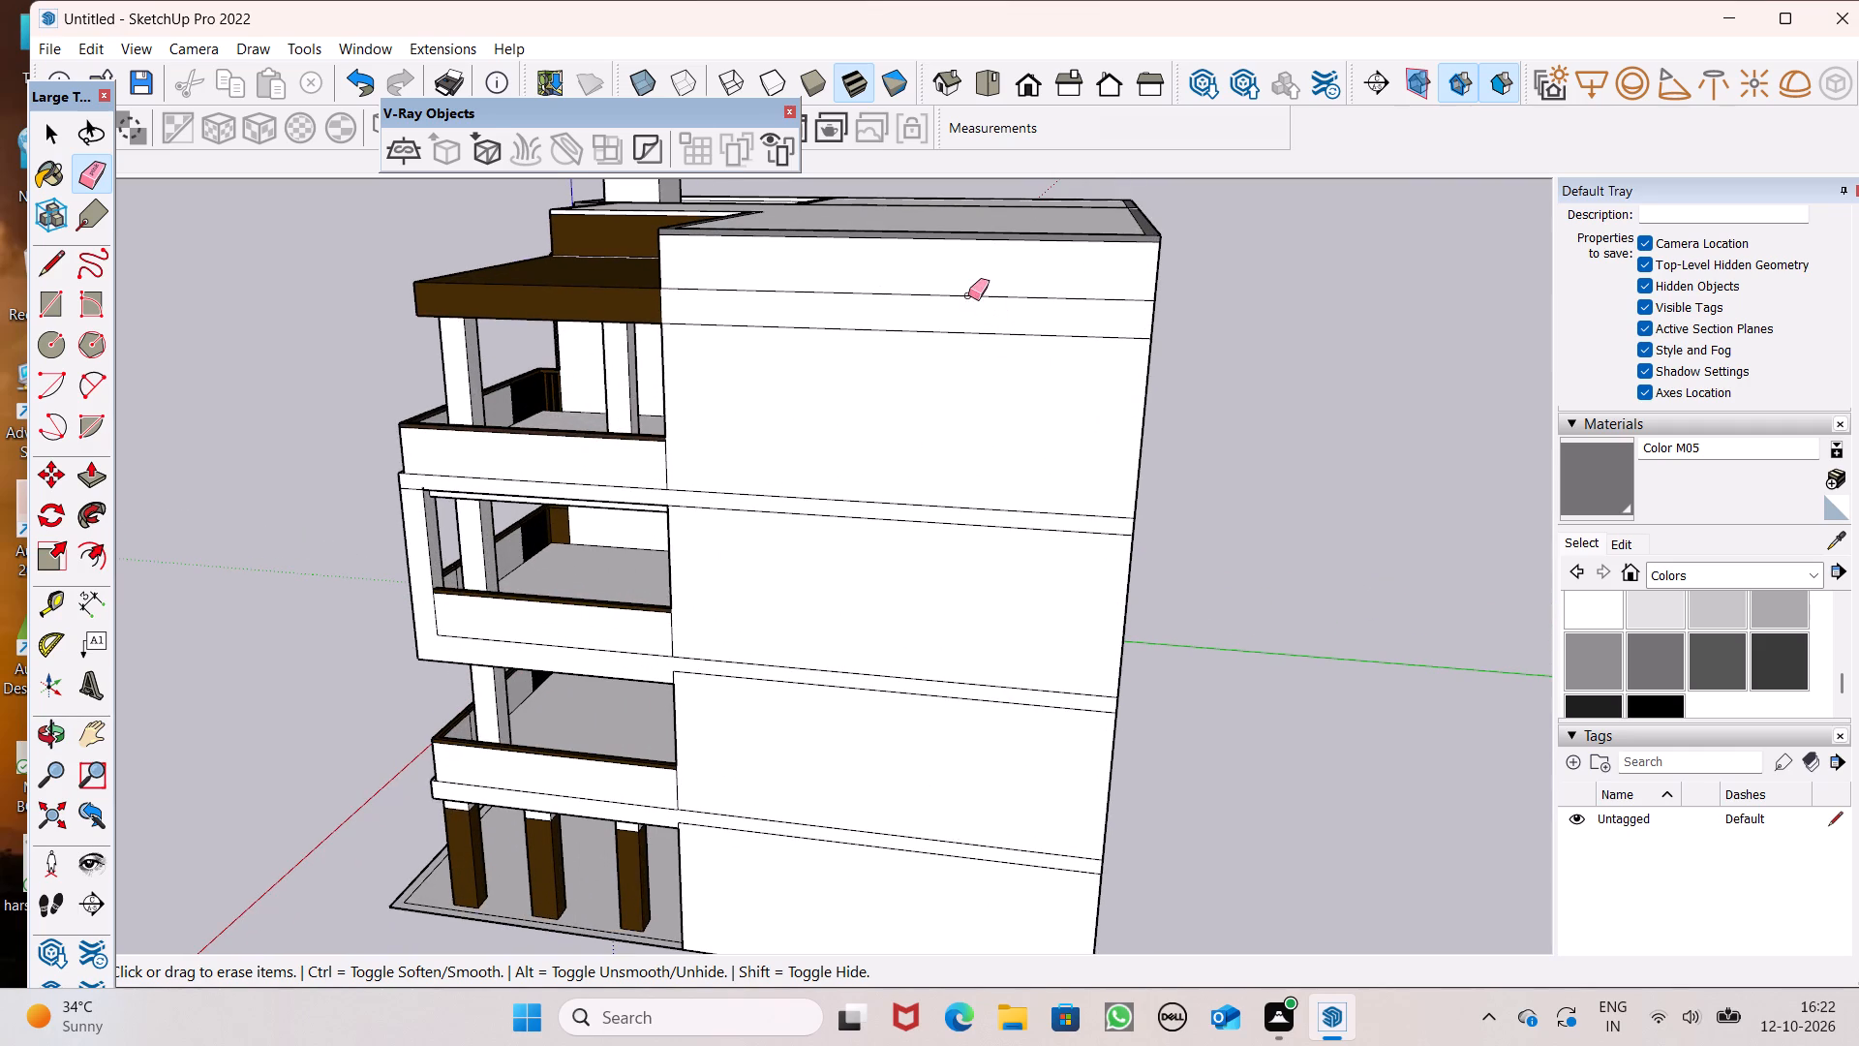
drag(968, 294, 965, 335)
drag(960, 487, 960, 569)
drag(934, 659, 928, 704)
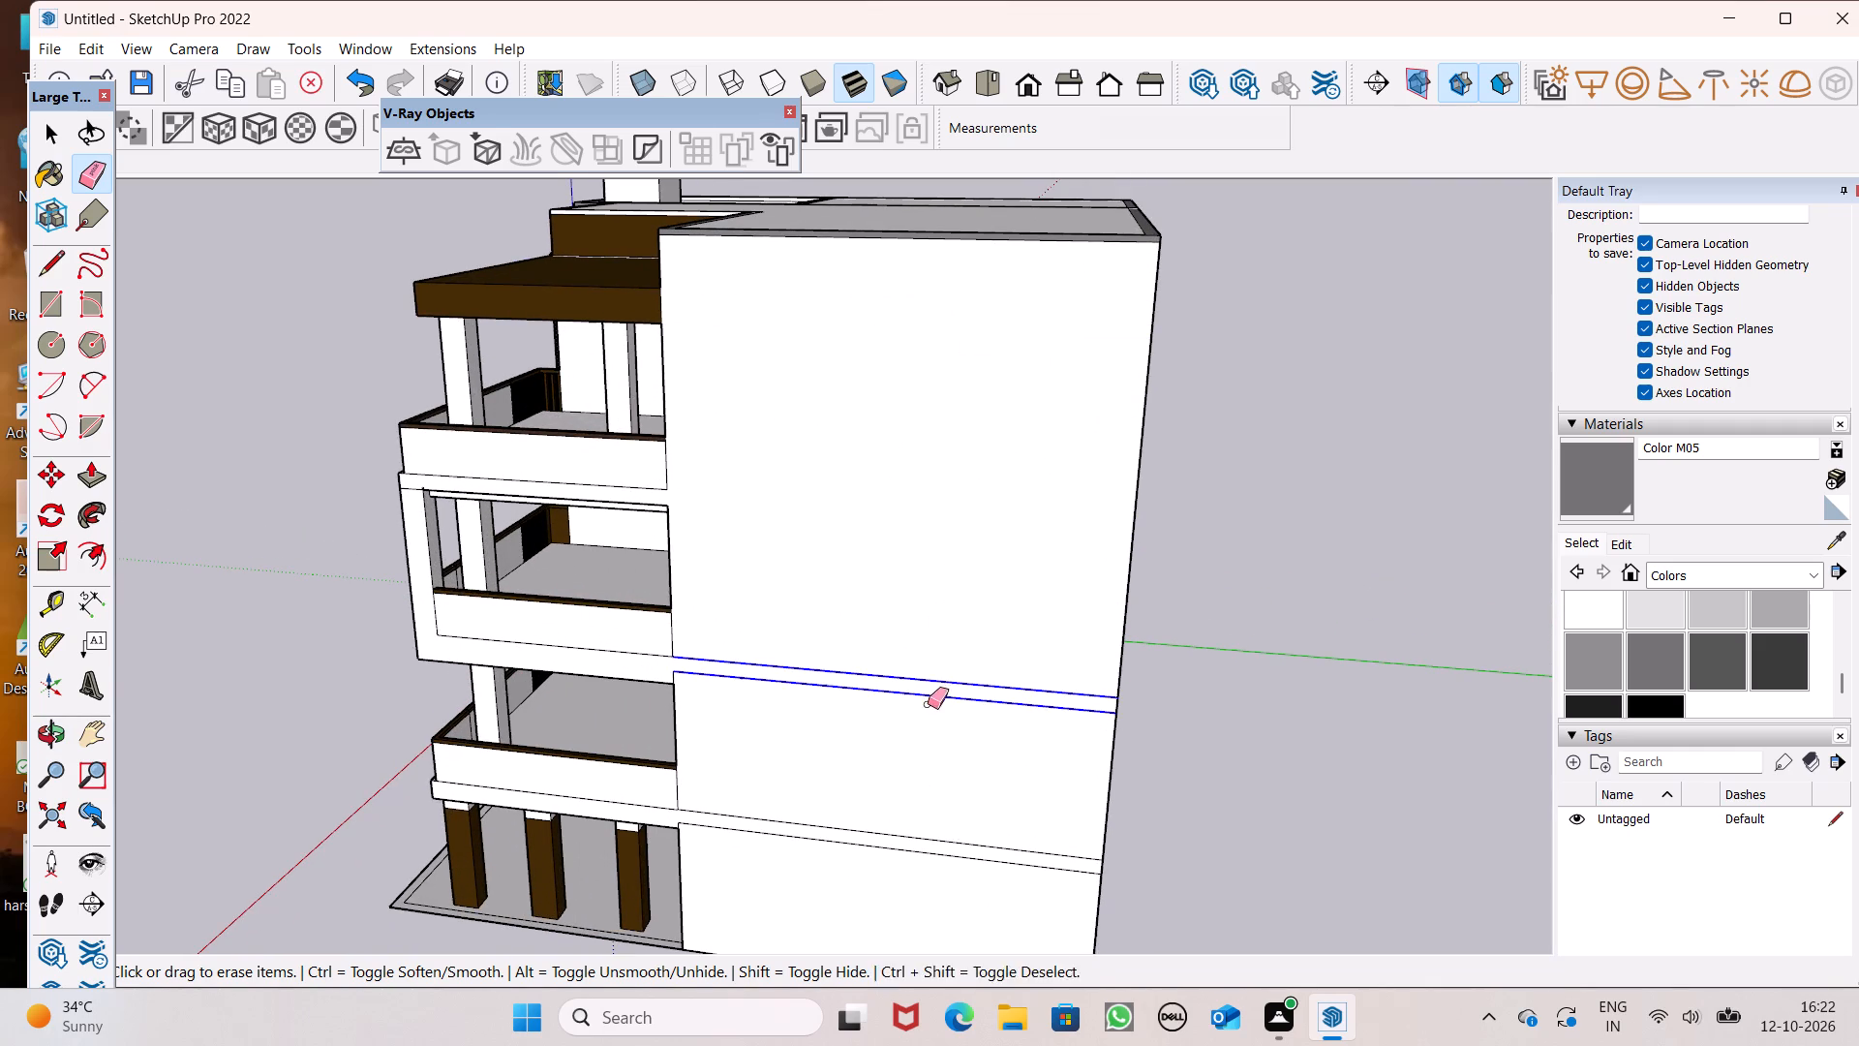
drag(928, 704, 927, 702)
scroll(750, 694, up, 7)
scroll(649, 647, up, 6)
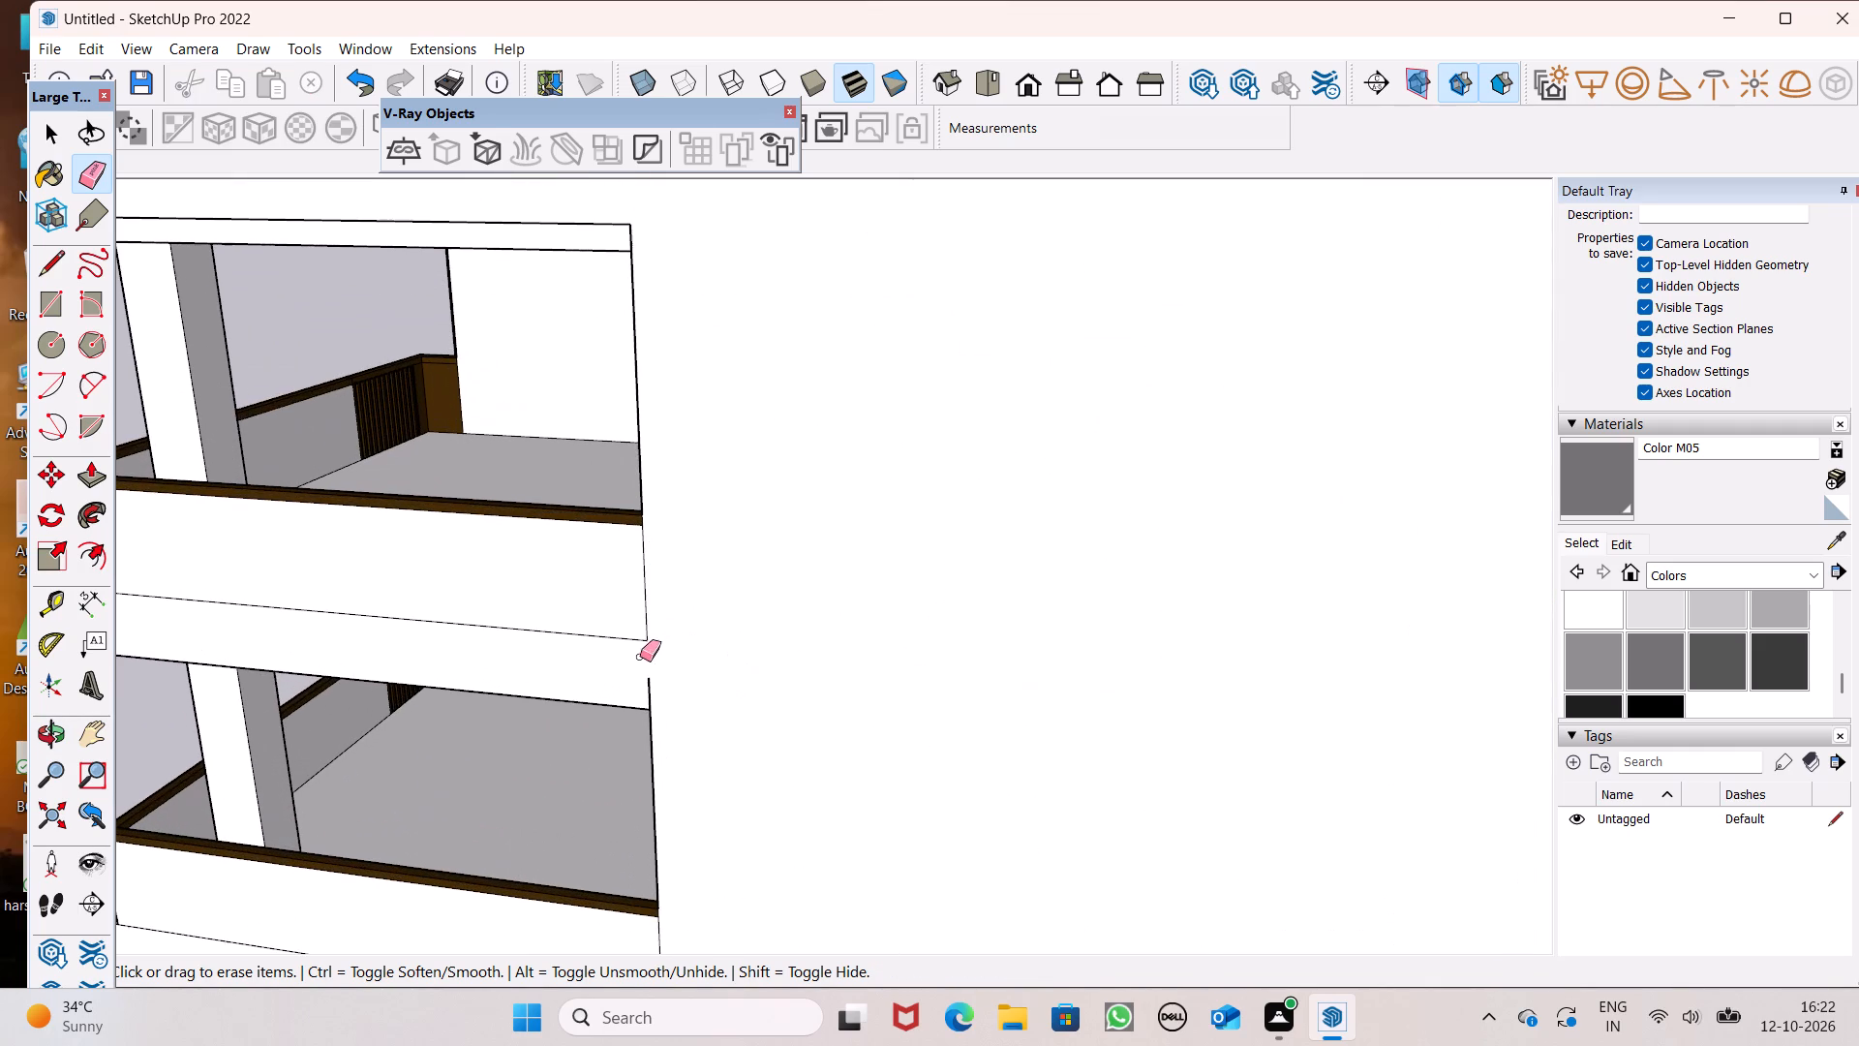
drag(638, 676, 657, 681)
Erase the lowest pair of floor lines from the balcony-side exterior wall, plus the leftover edge stub above the brown columns.
scroll(1106, 450, down, 5)
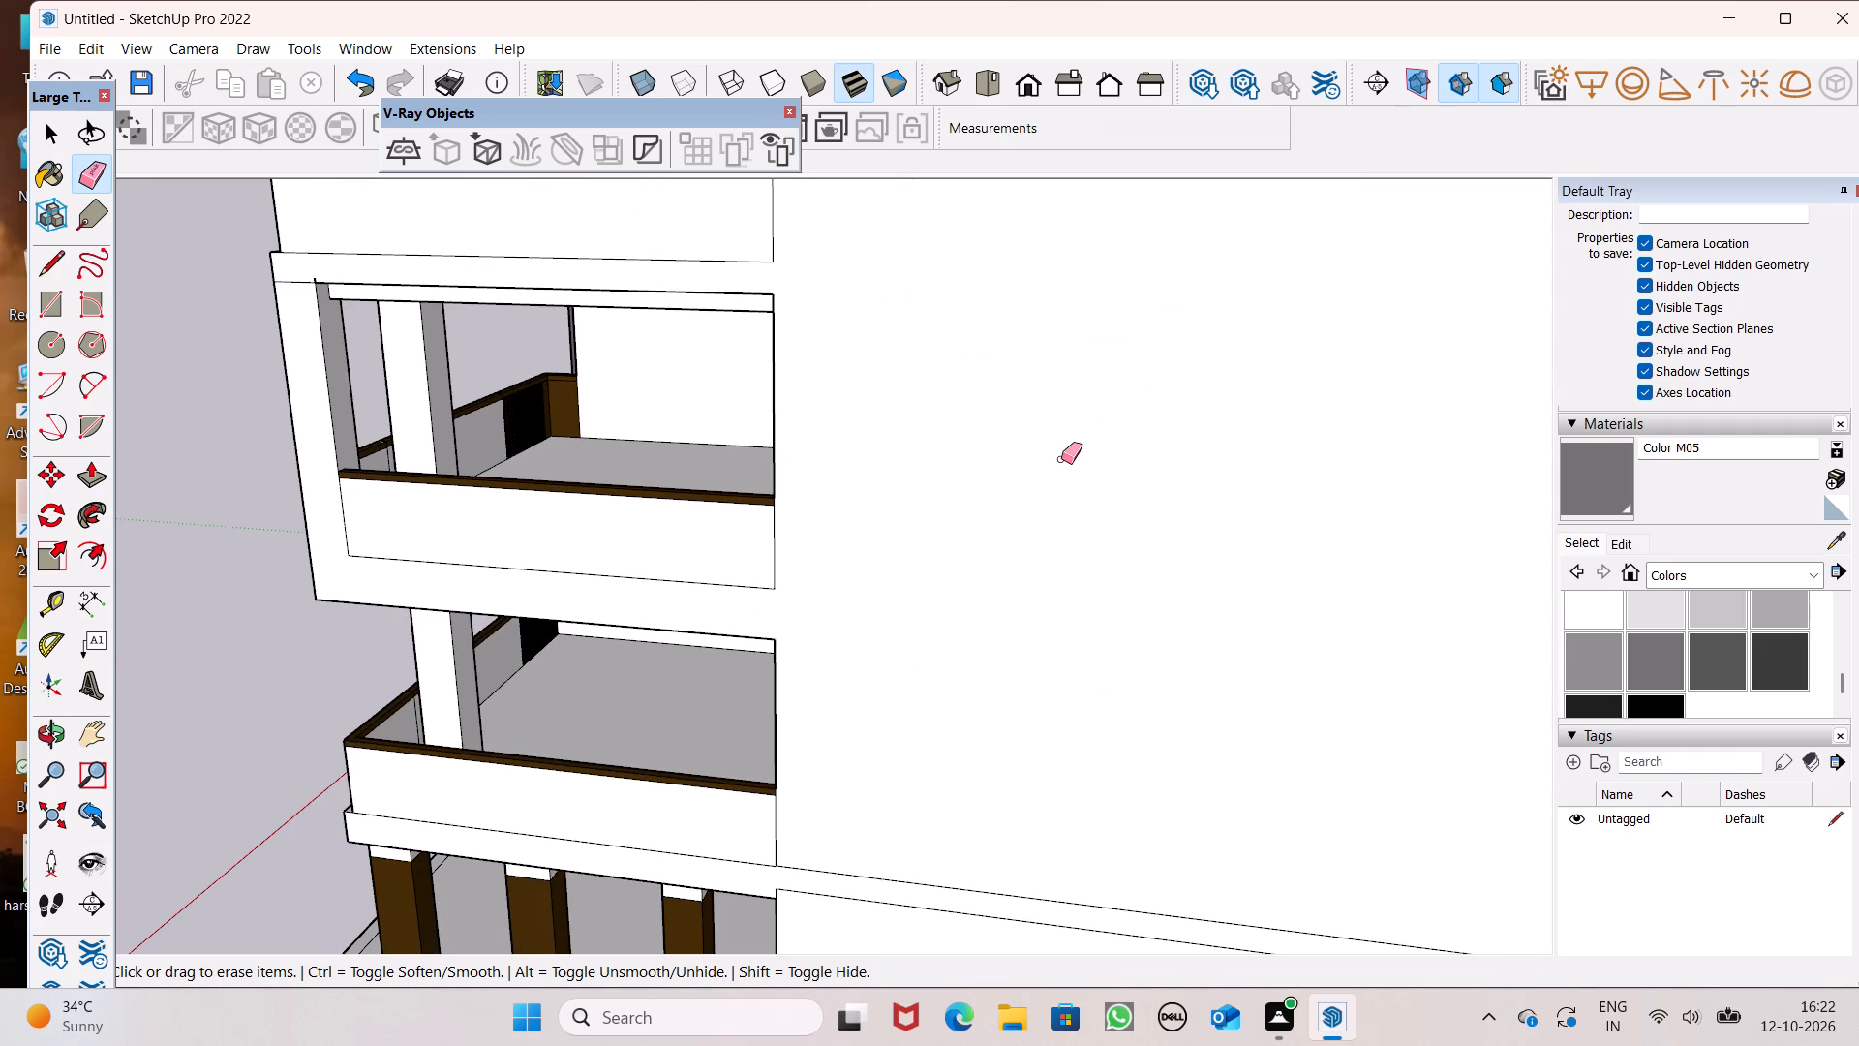
scroll(1043, 428, down, 4)
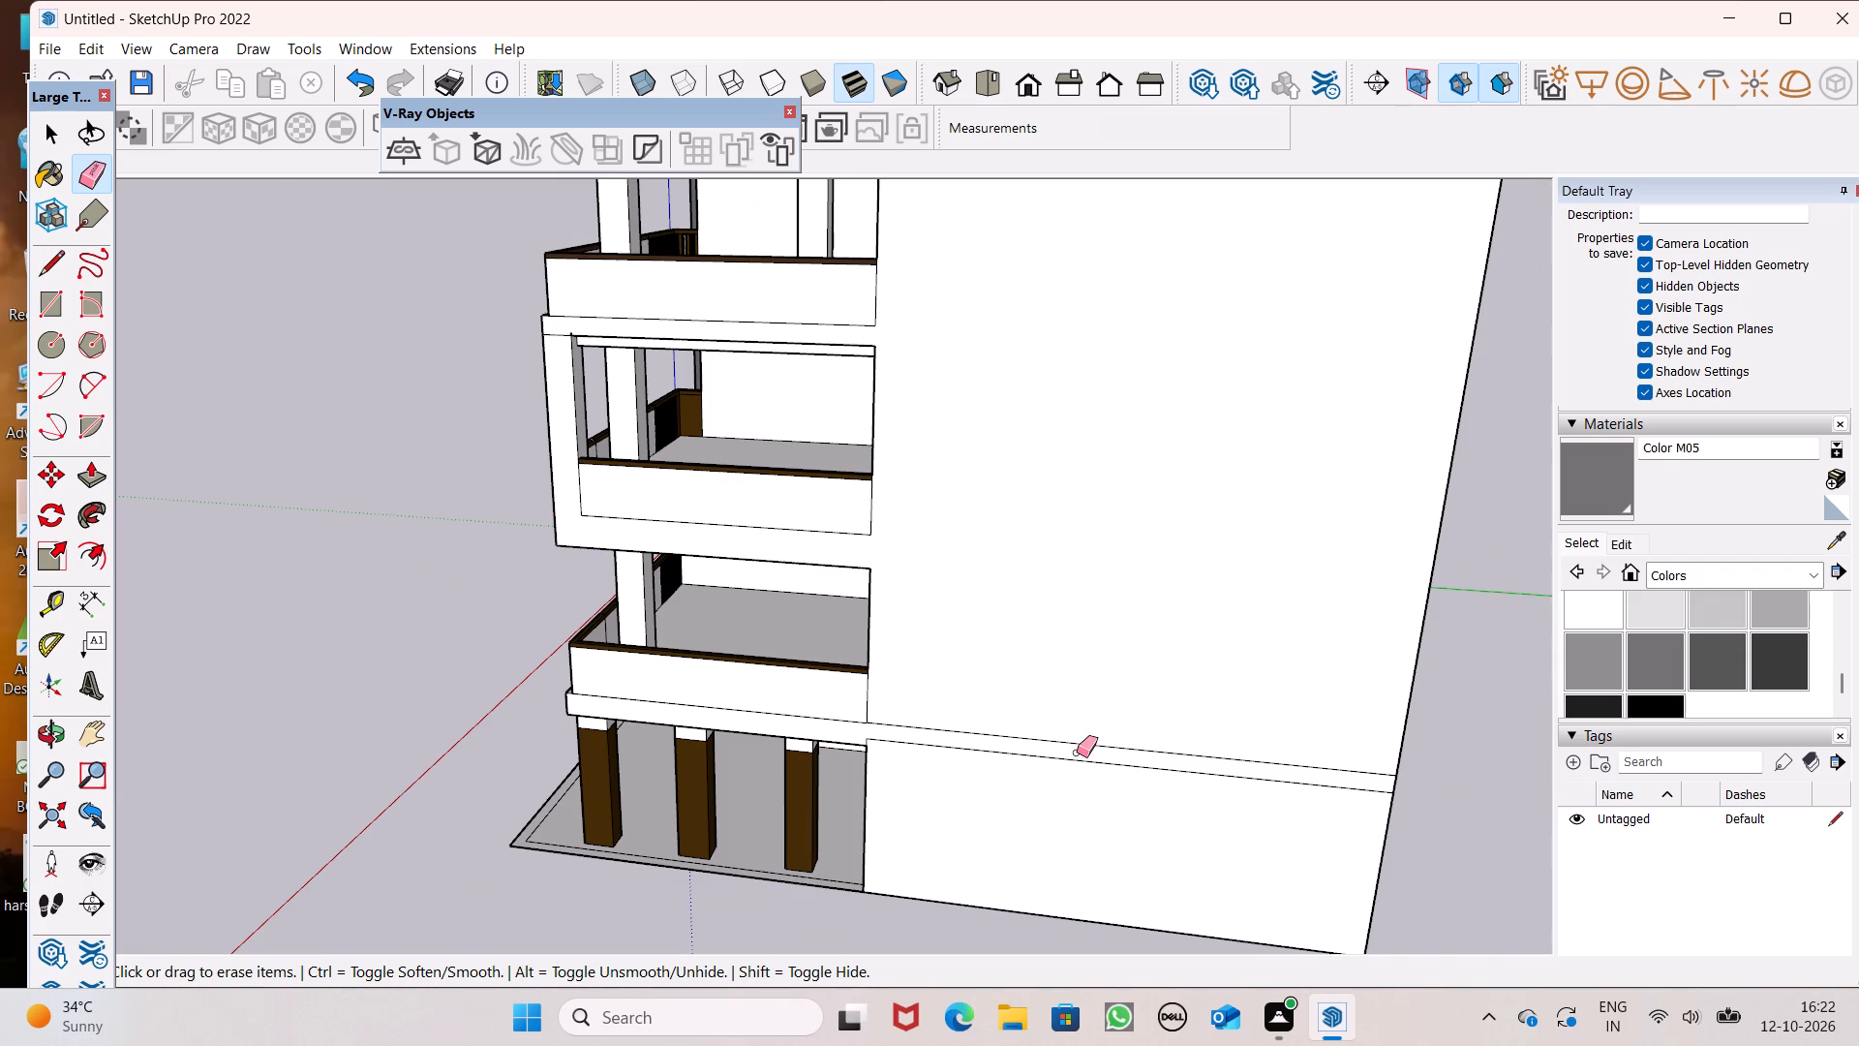
scroll(1077, 755, up, 6)
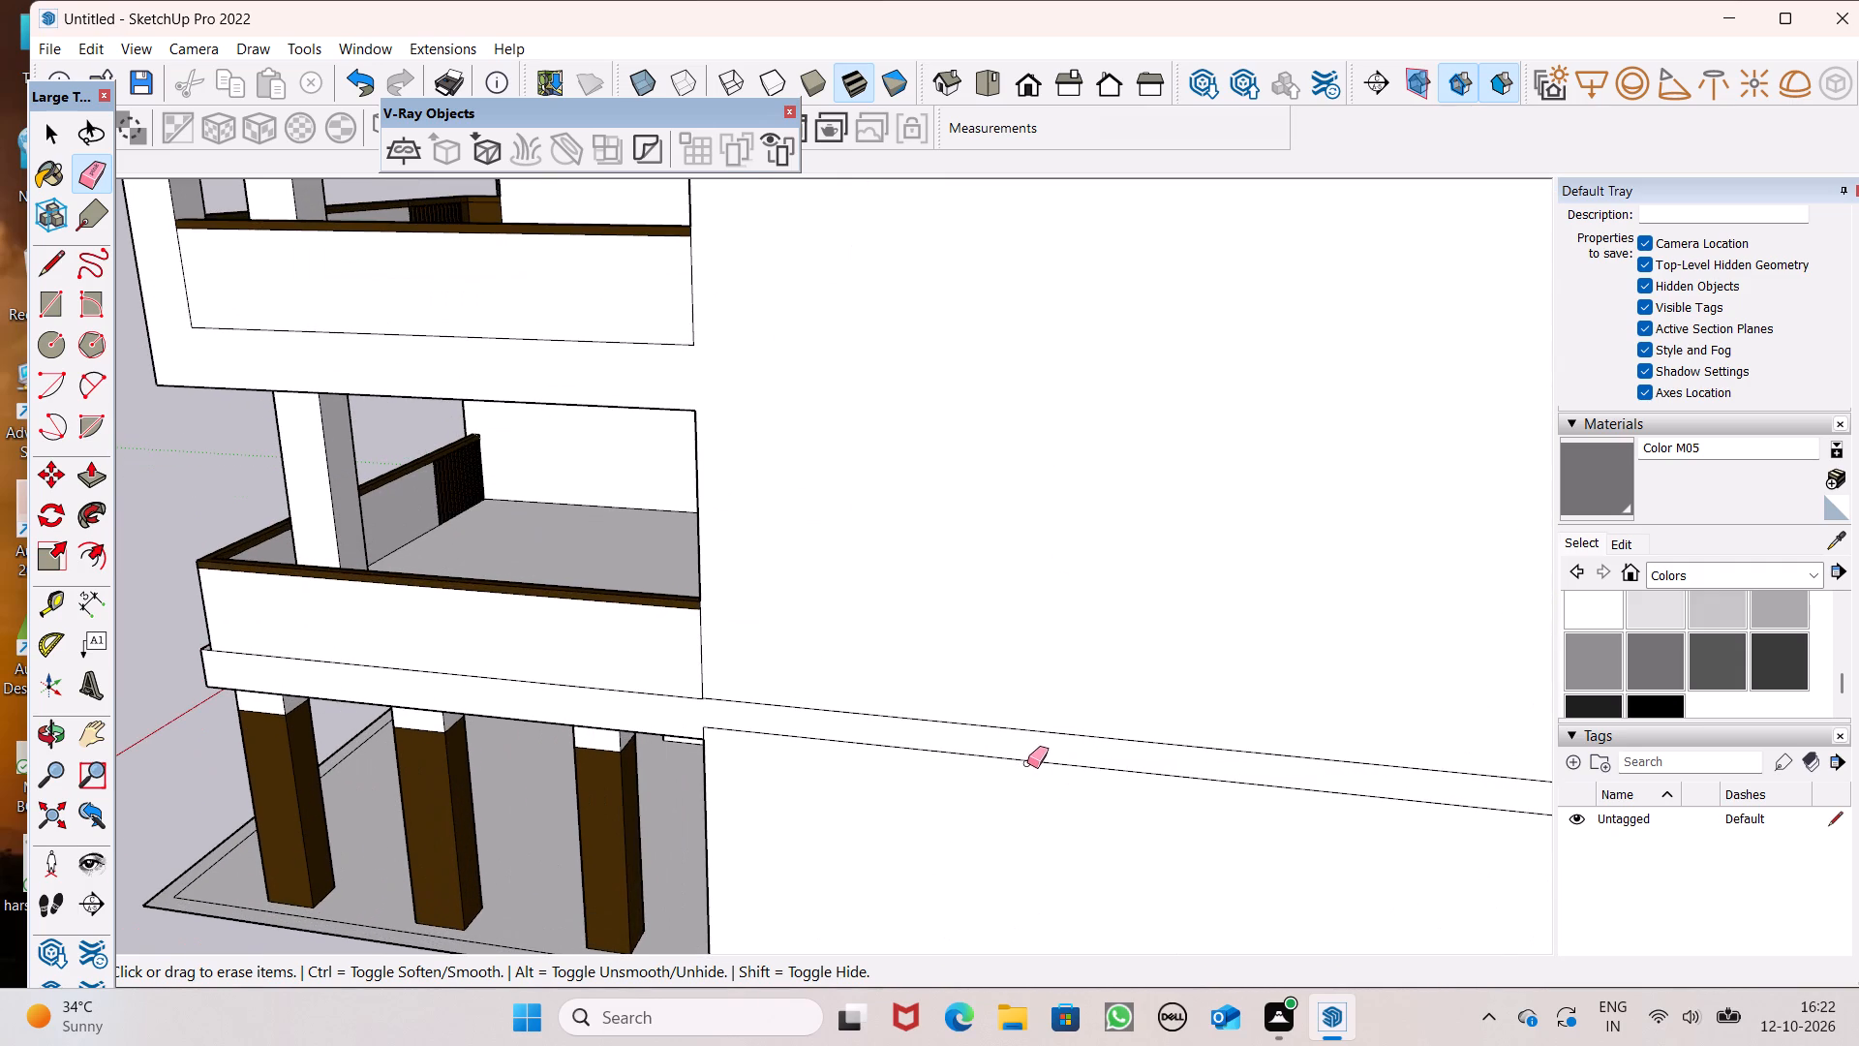
click(1028, 758)
scroll(753, 714, up, 6)
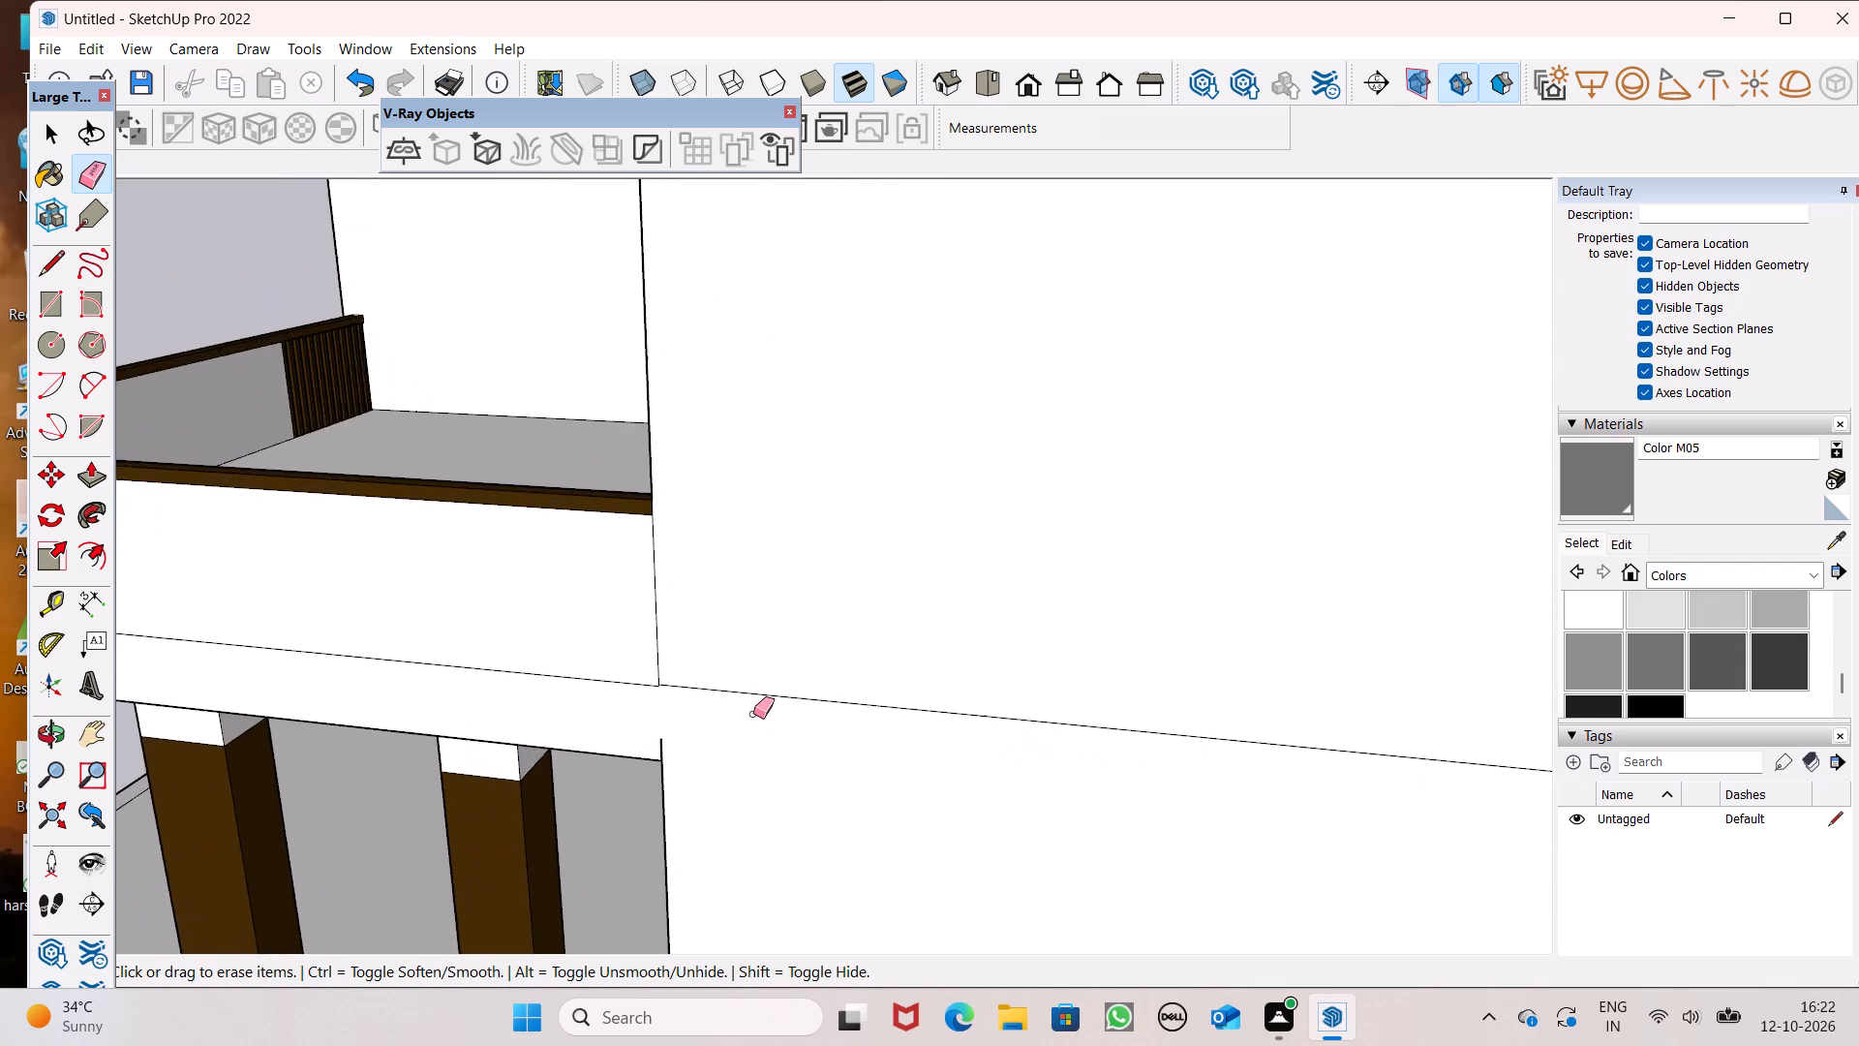
scroll(753, 714, up, 17)
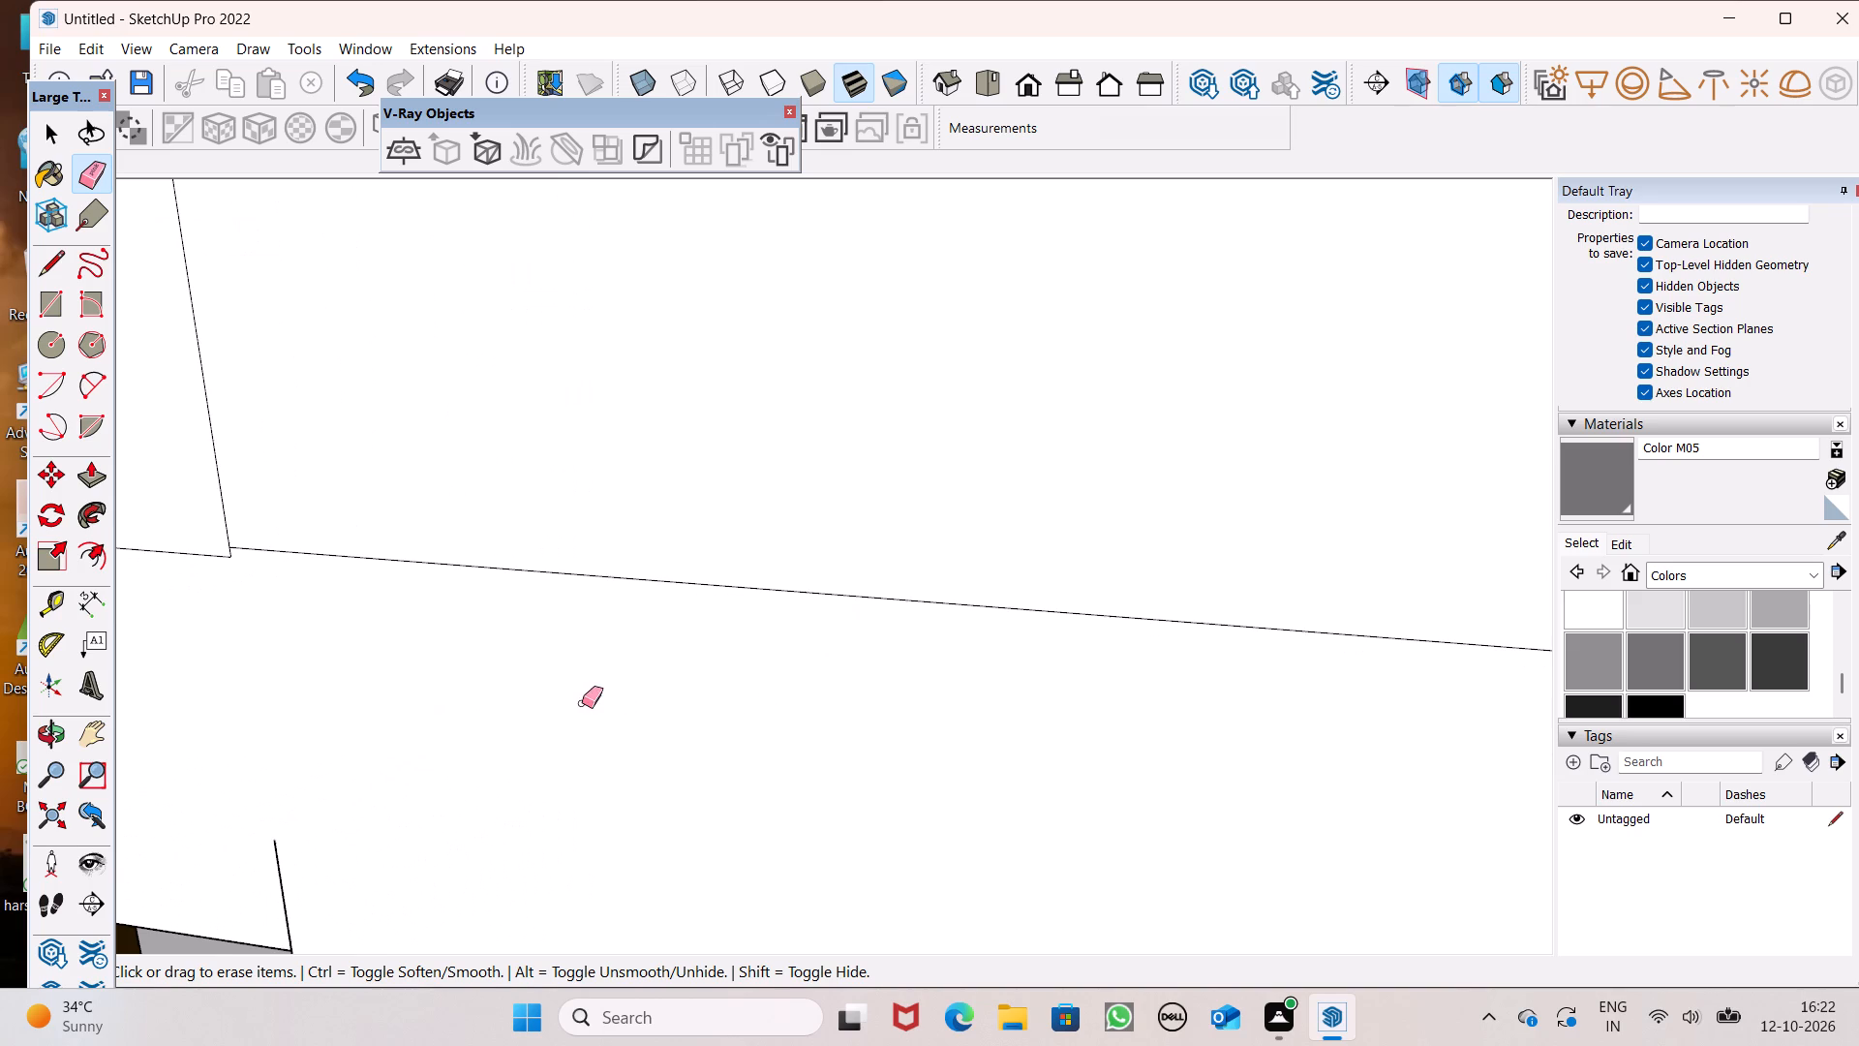
scroll(594, 698, down, 4)
drag(365, 819, 358, 829)
drag(388, 815, 362, 820)
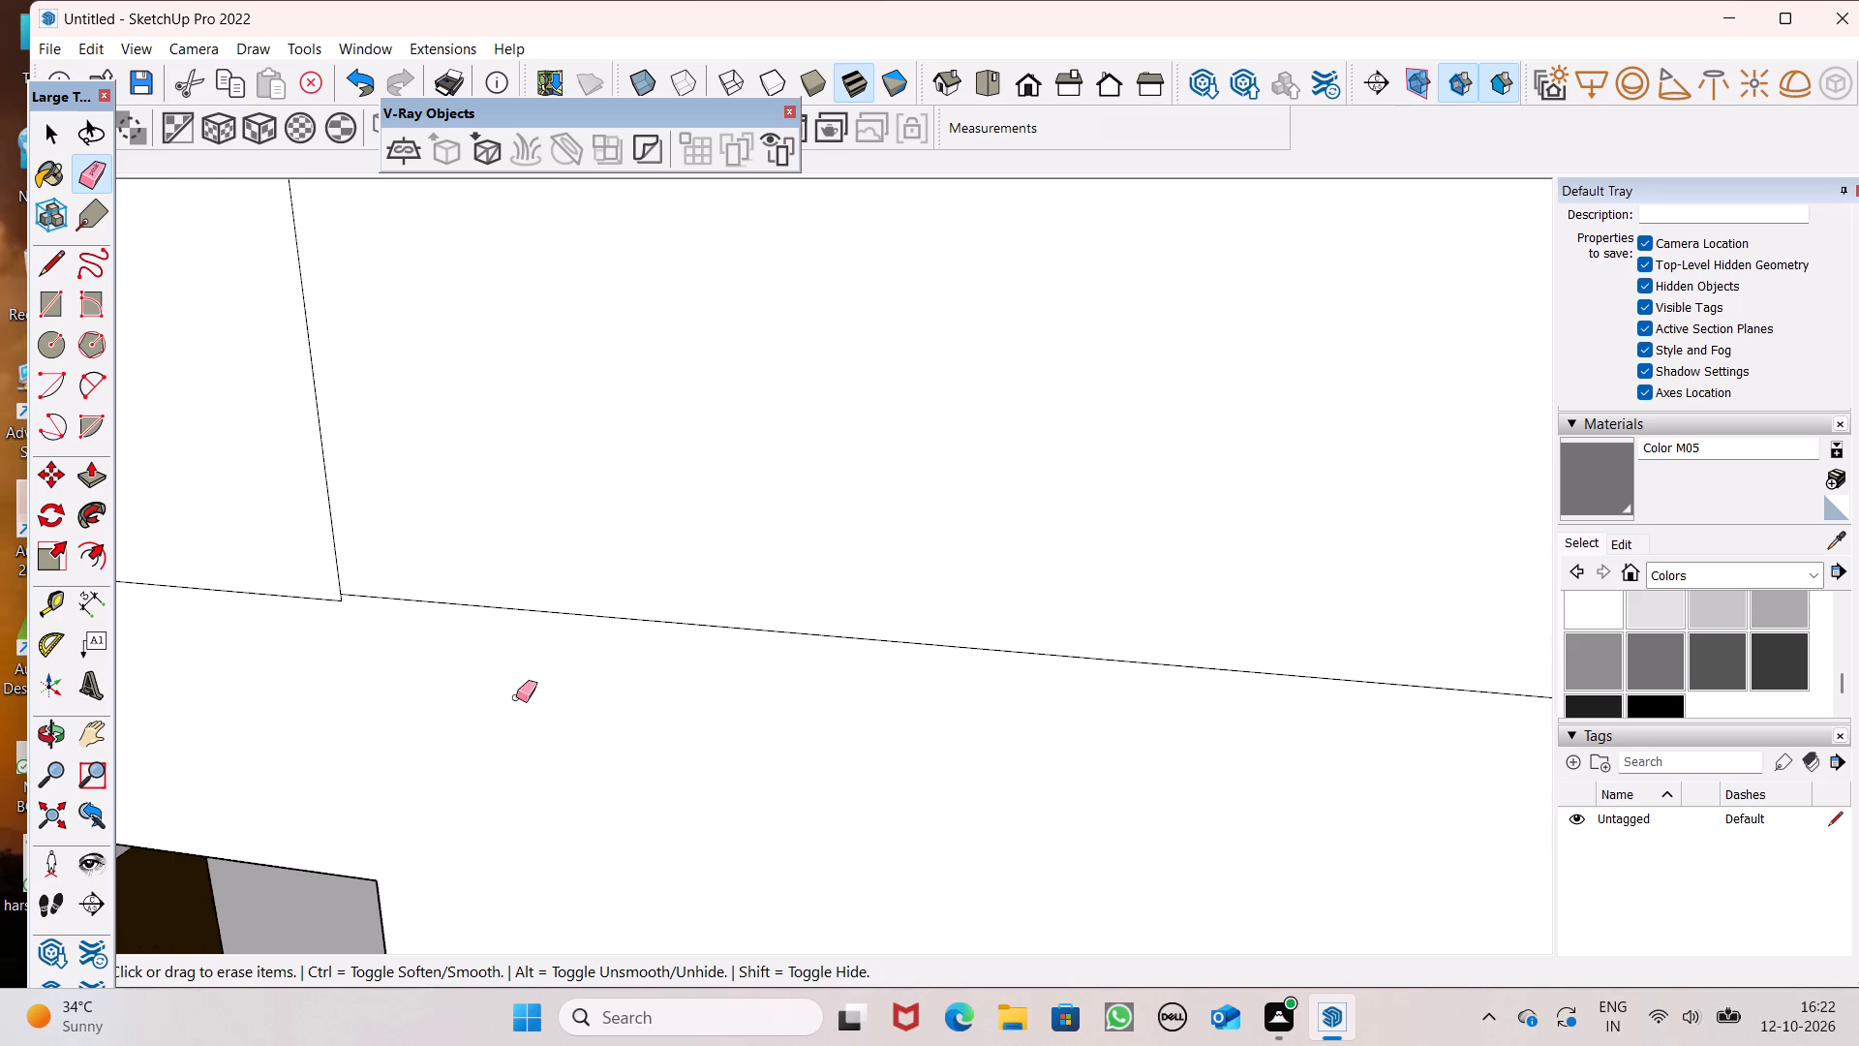
scroll(552, 685, down, 8)
scroll(617, 624, down, 7)
drag(630, 650, 632, 665)
scroll(635, 638, down, 3)
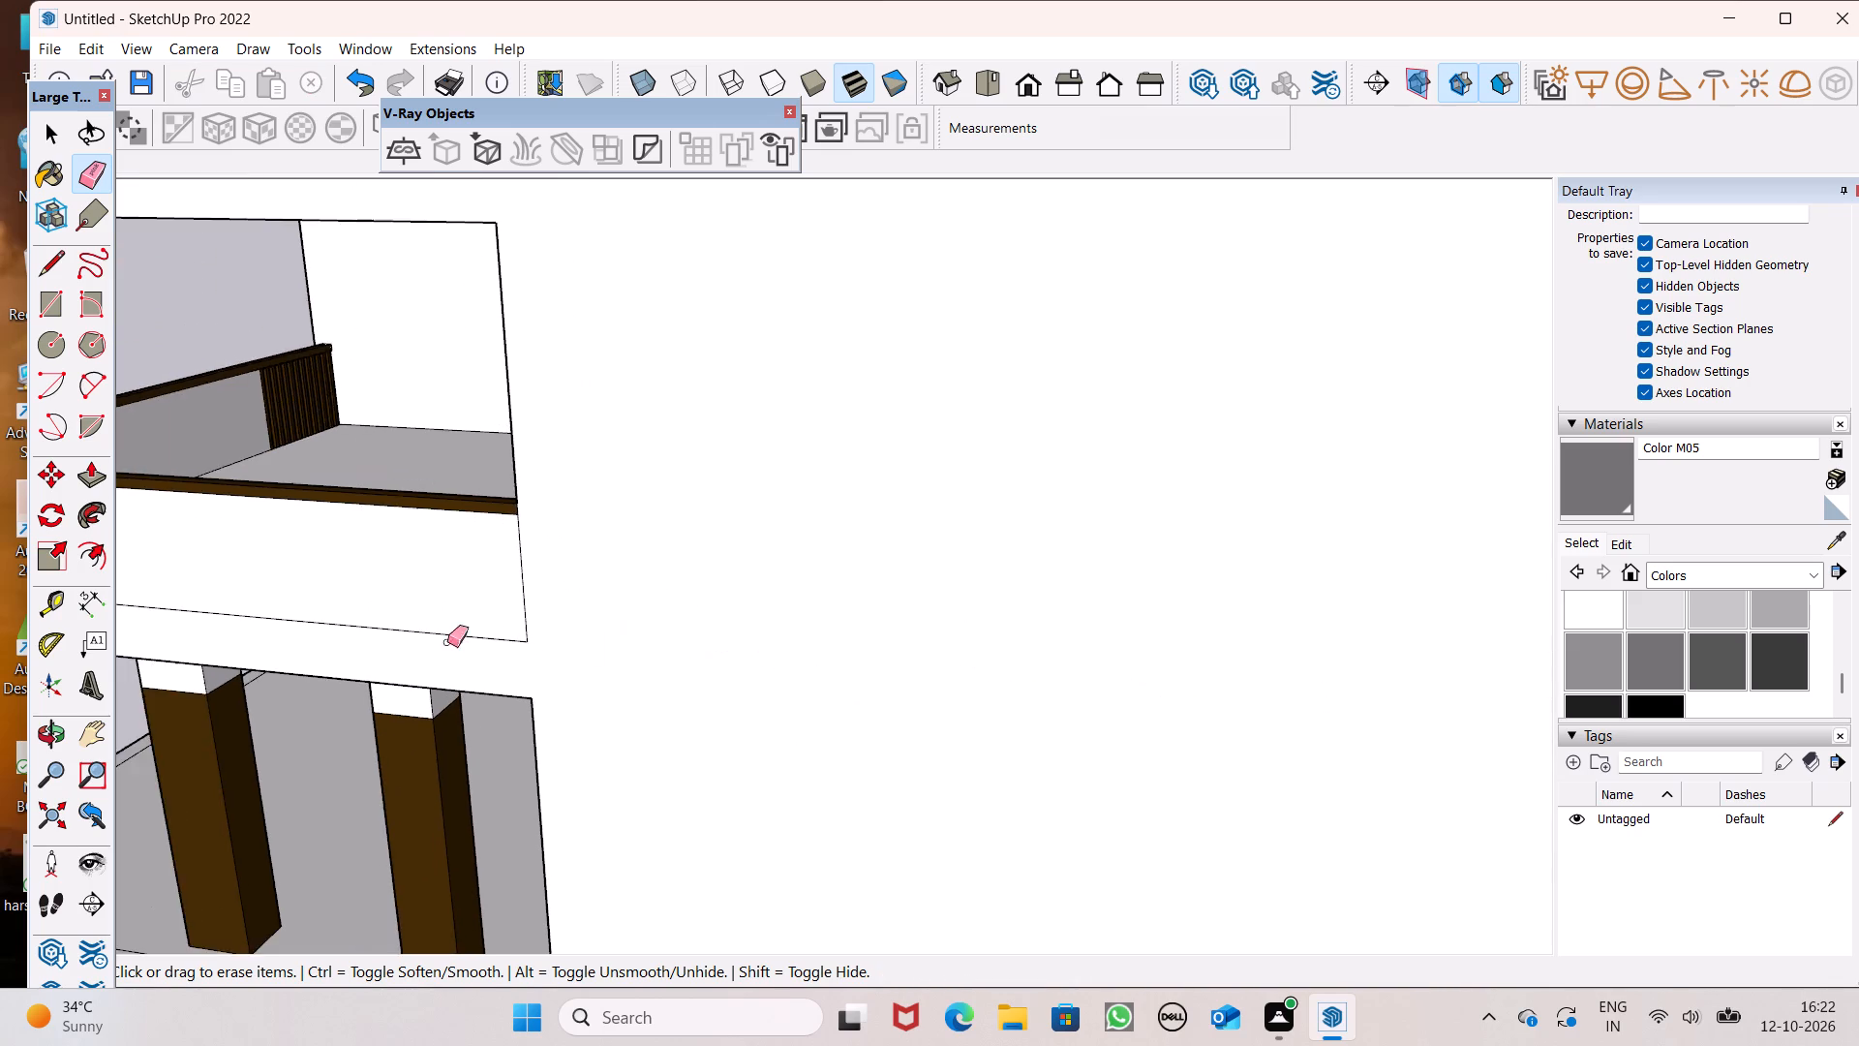
Erase all horizontal floor lines and the vertical dividing line from the blank exterior side wall behind the balconies.
scroll(447, 642, down, 5)
scroll(511, 555, down, 7)
scroll(913, 578, down, 5)
middle_drag(940, 604, 488, 596)
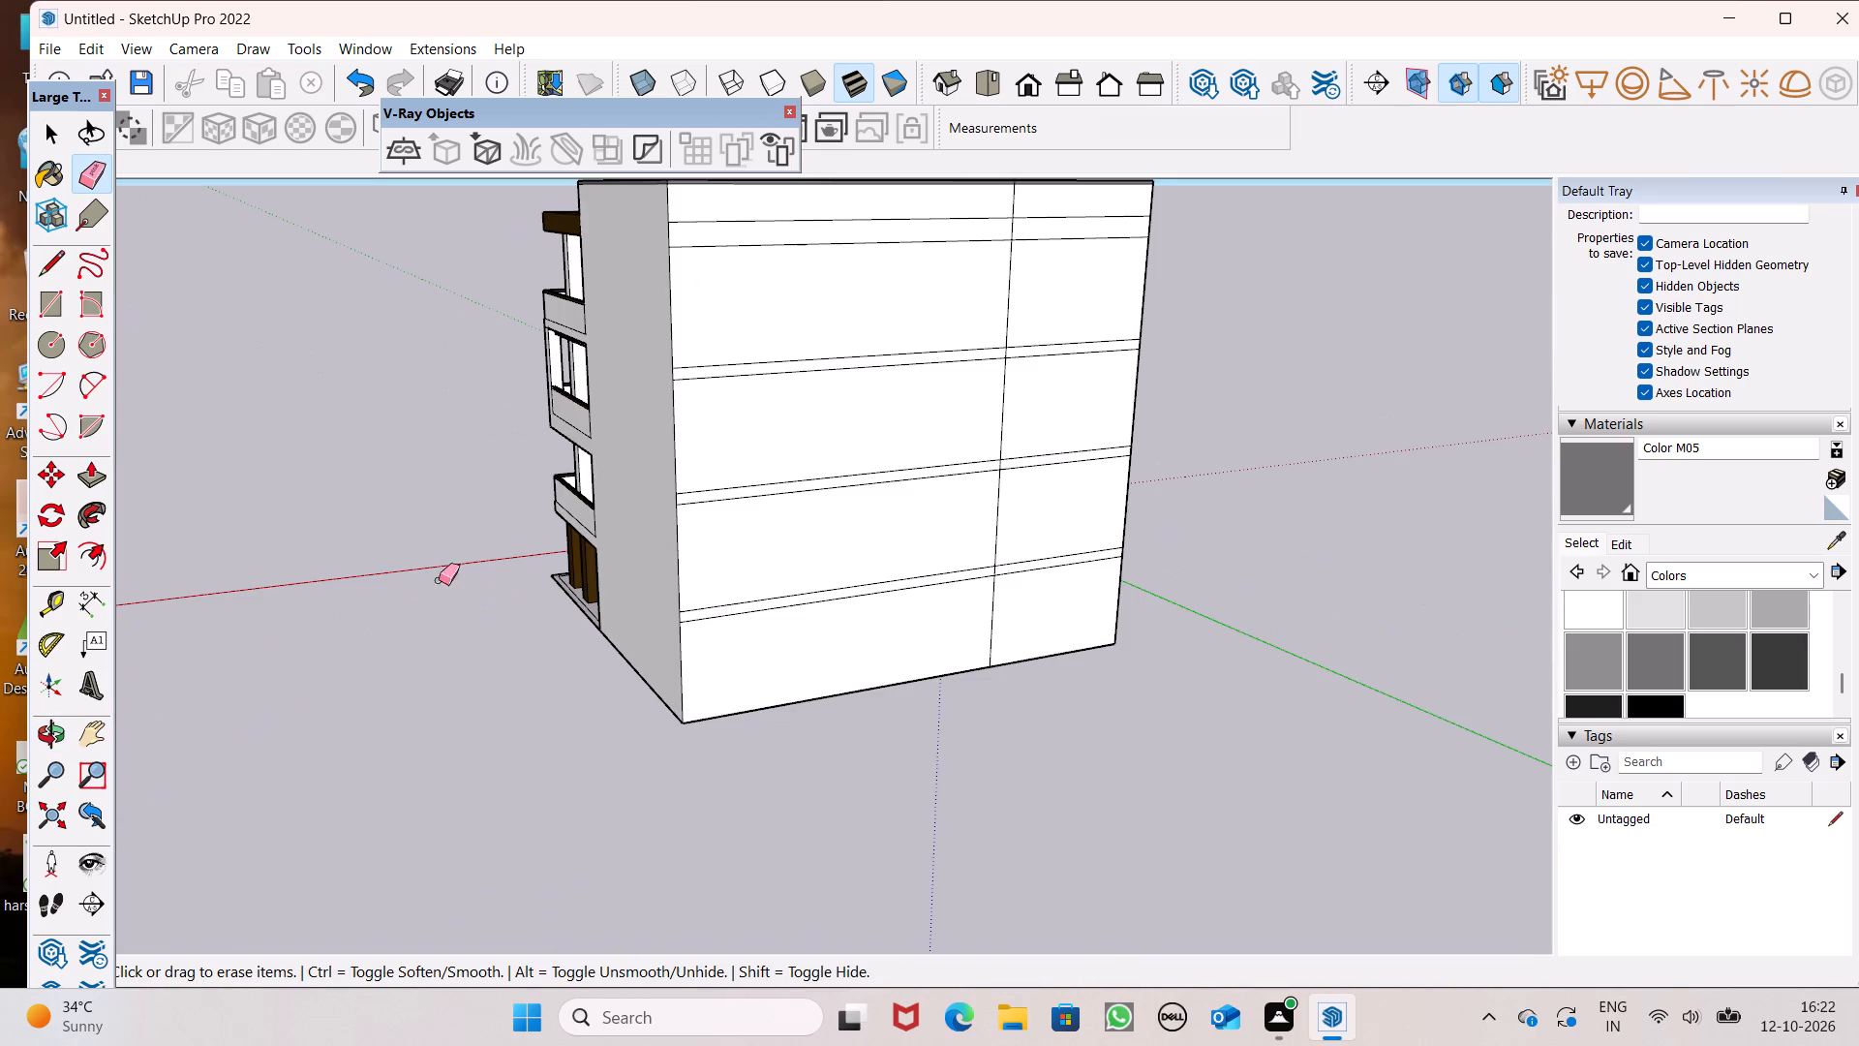
drag(937, 206, 1043, 204)
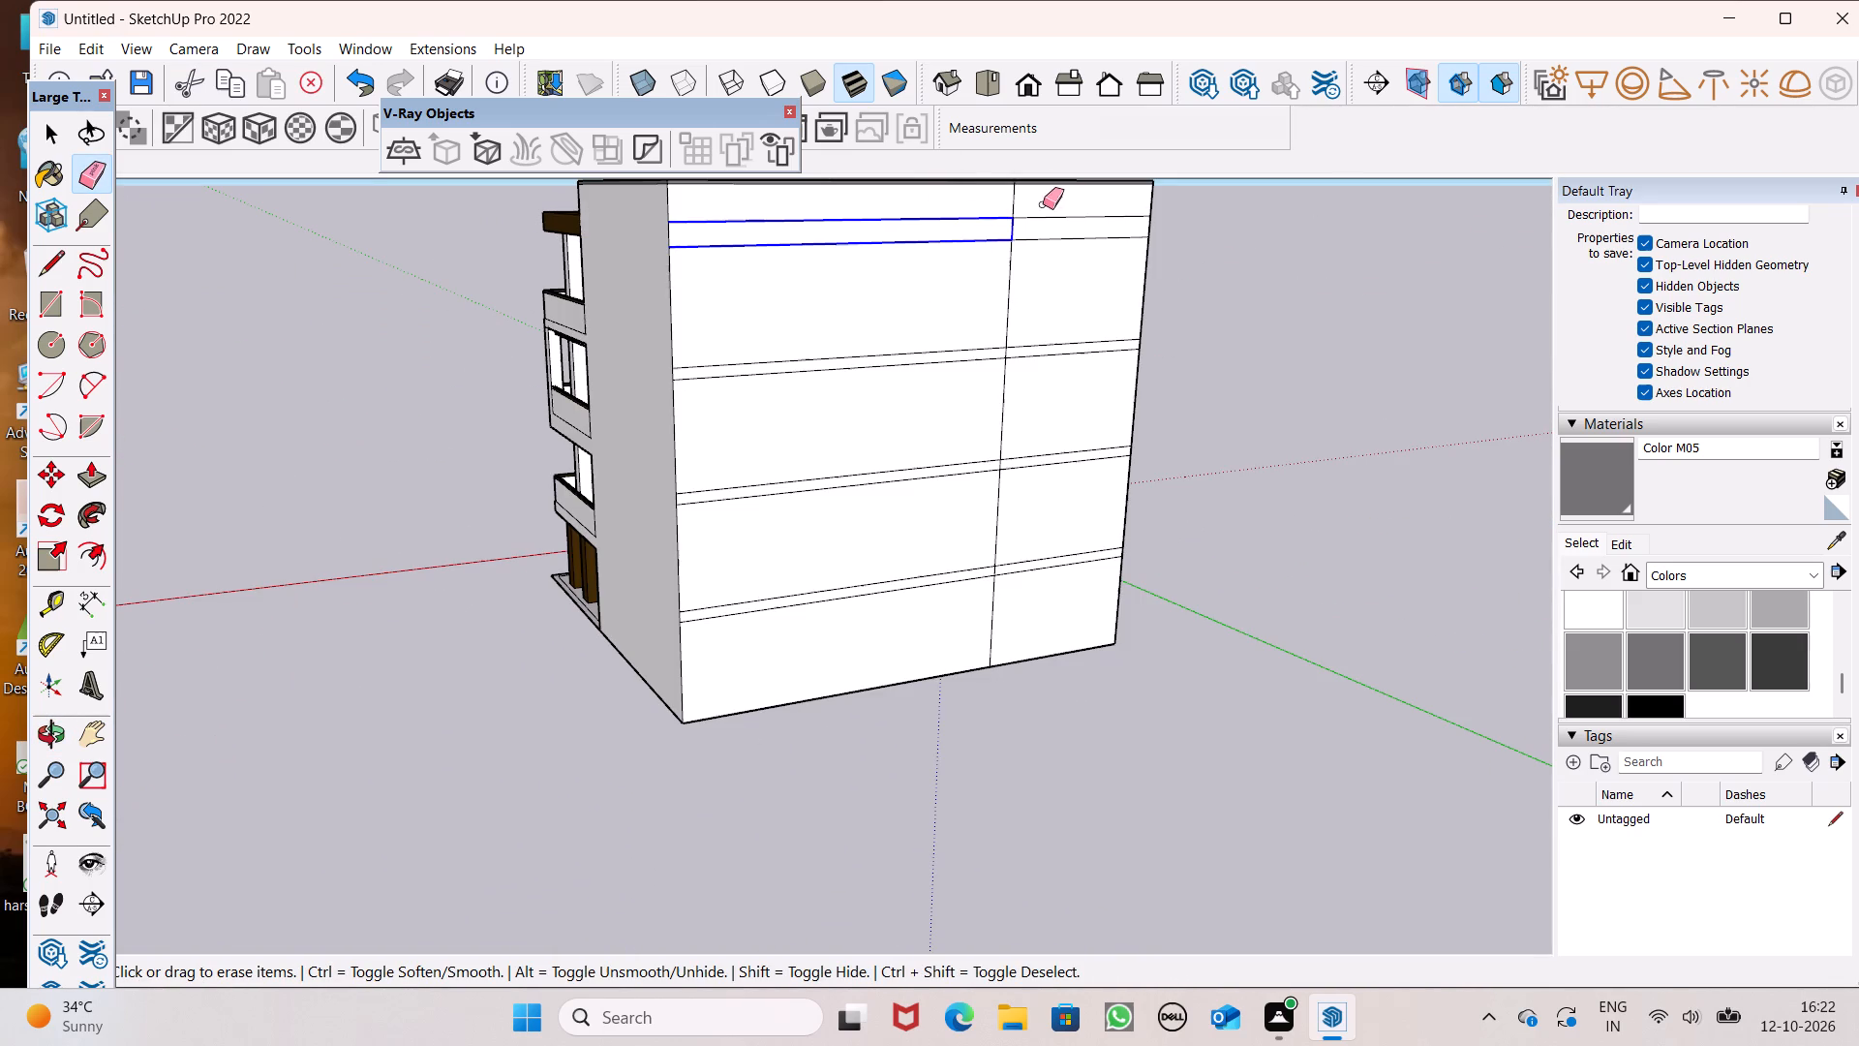
drag(1043, 204, 918, 323)
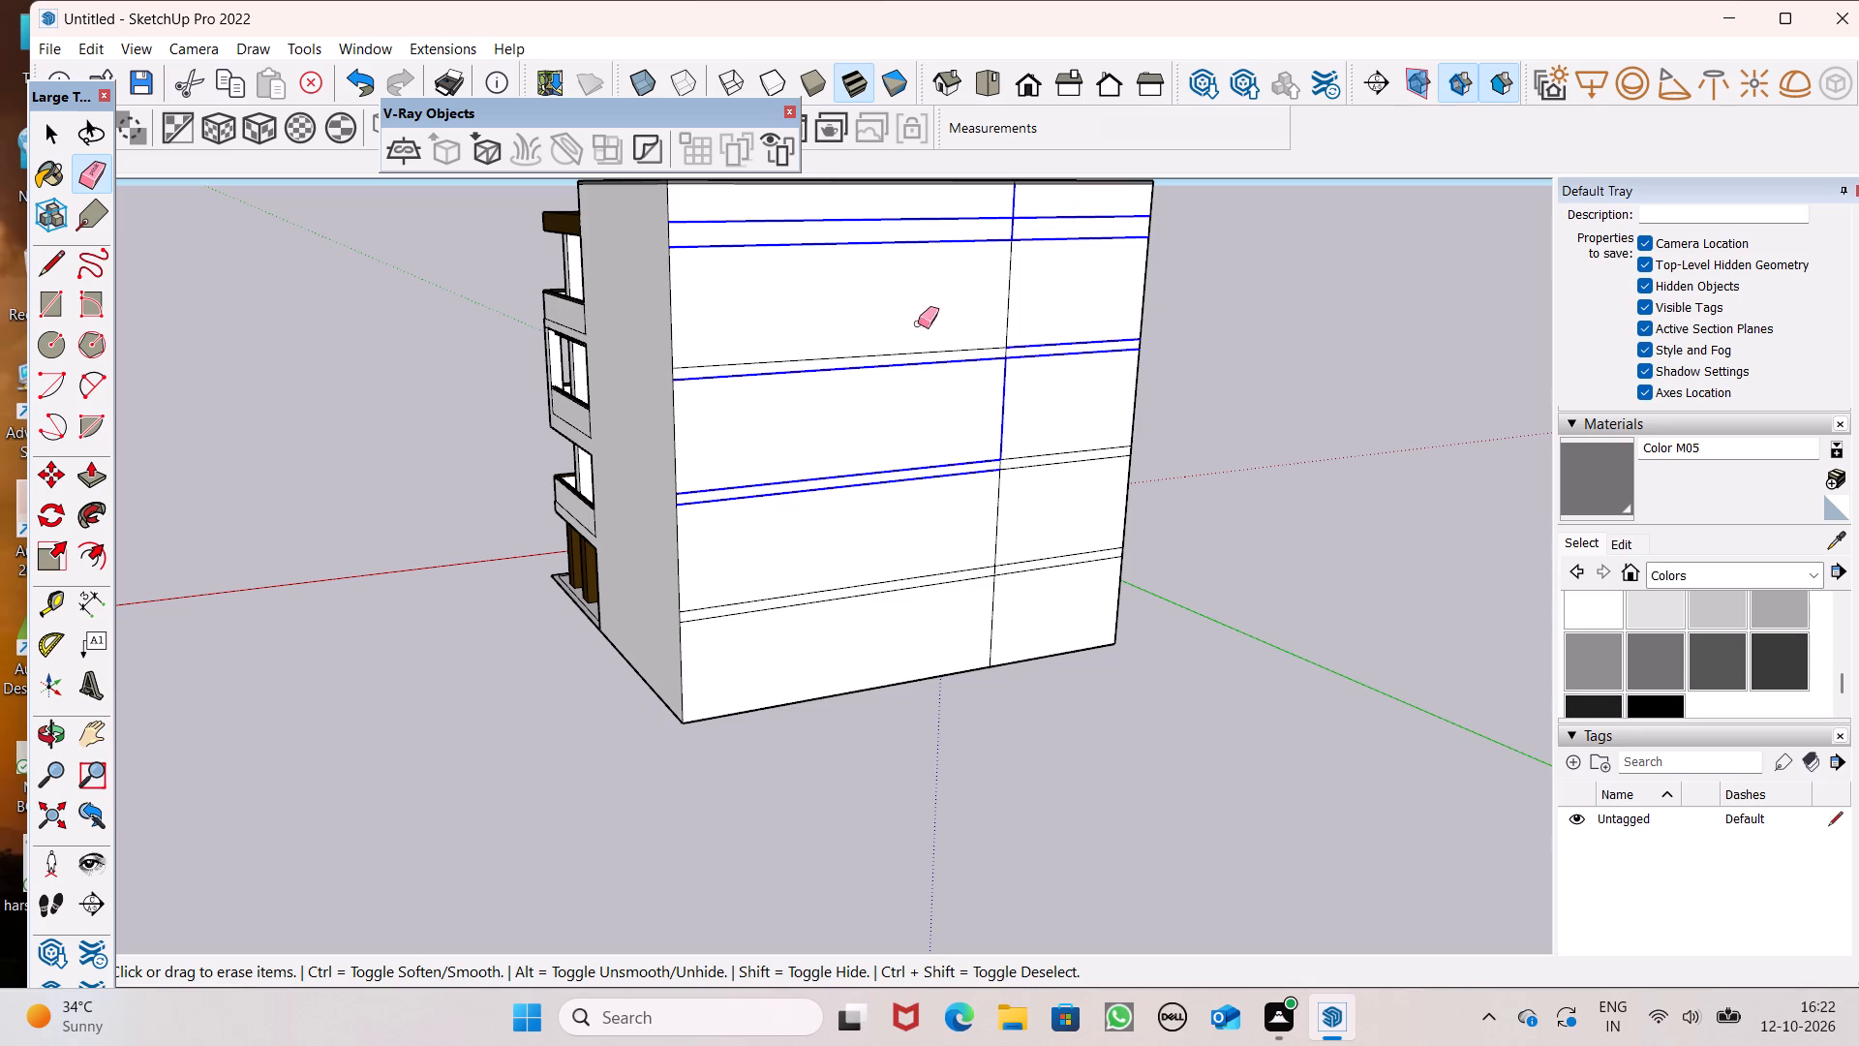
drag(918, 323, 944, 570)
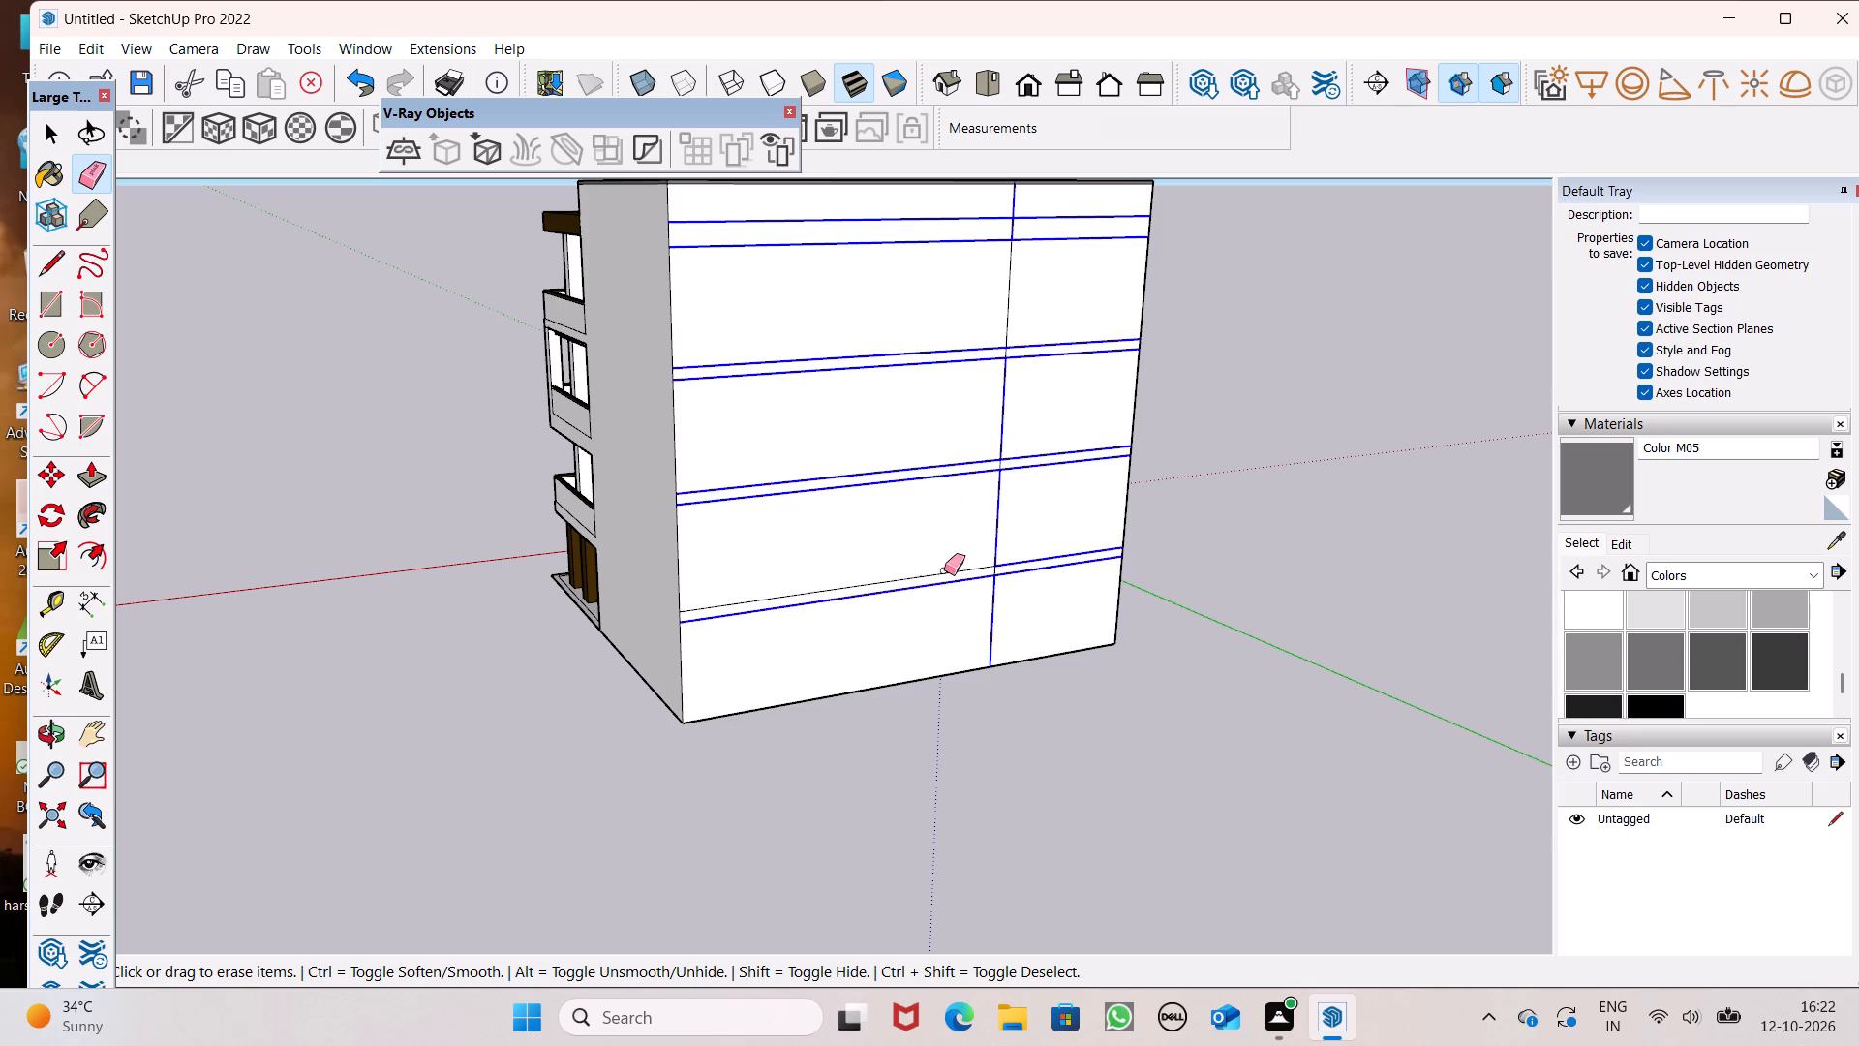
drag(944, 570, 947, 564)
drag(980, 569, 993, 558)
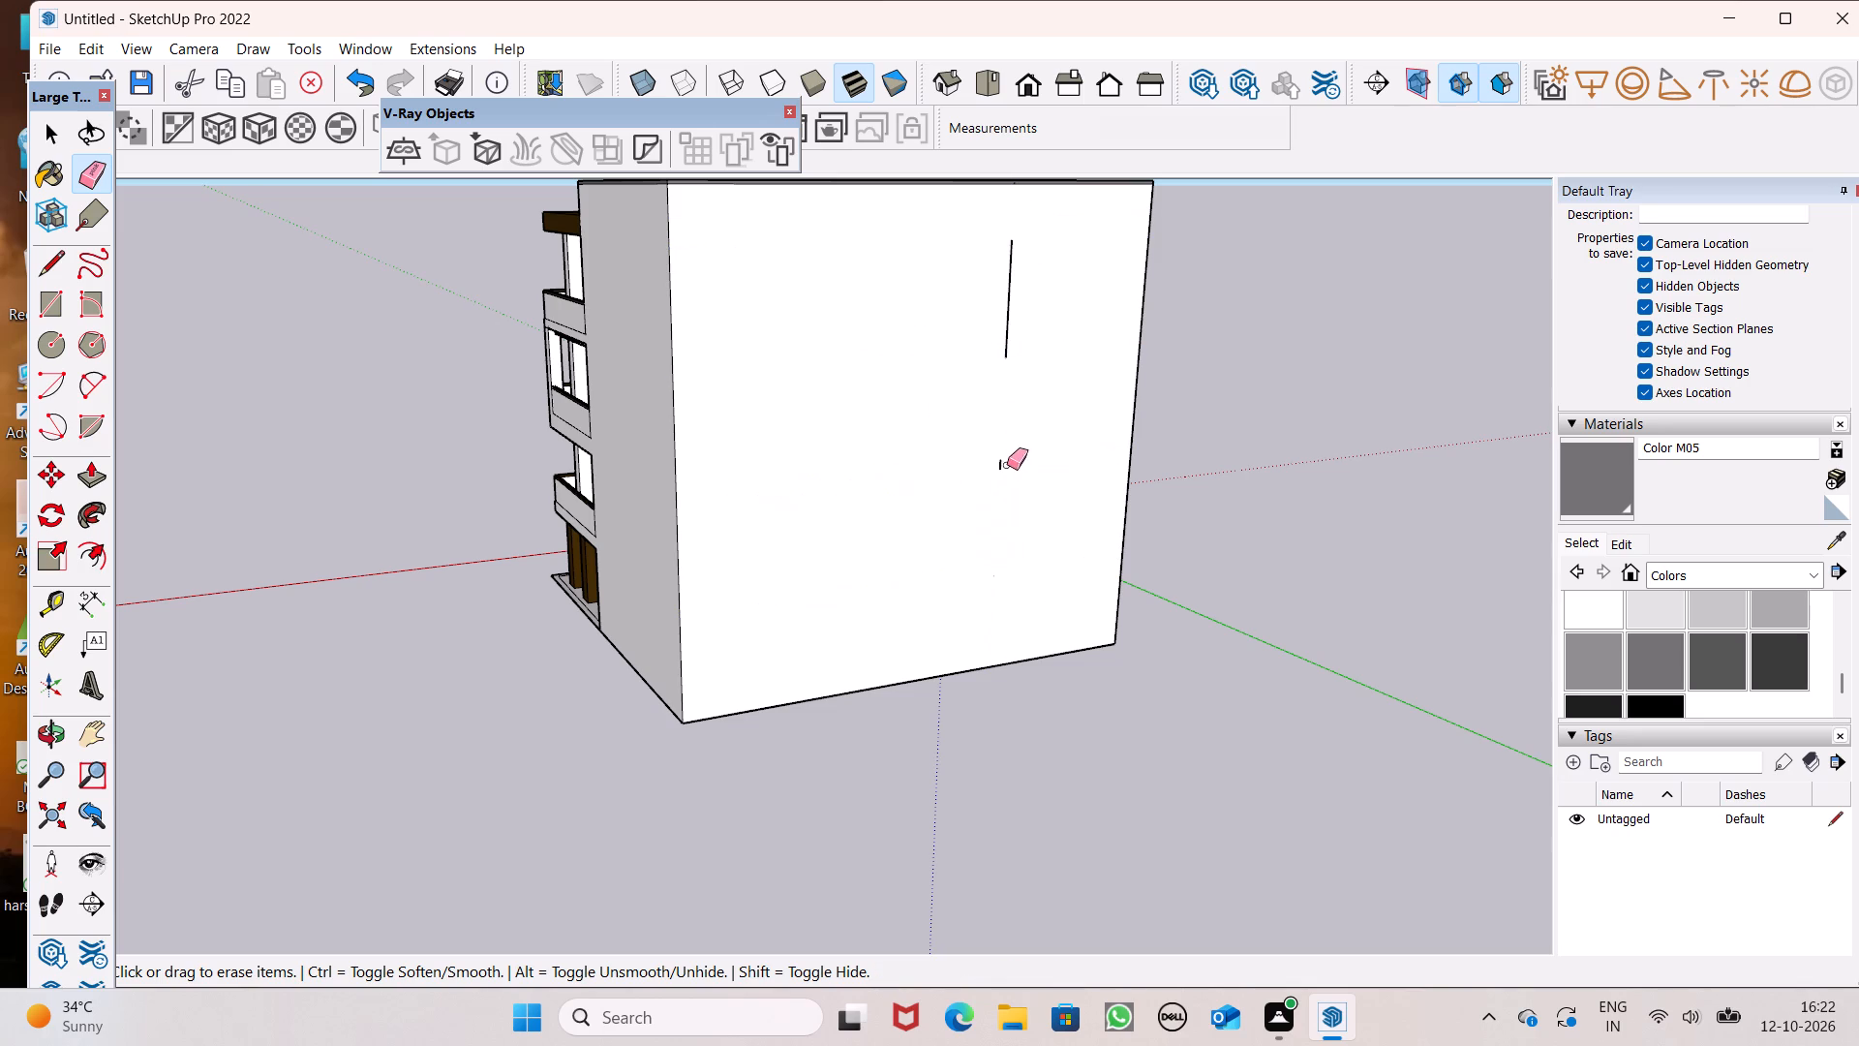
click(1007, 460)
drag(1028, 363, 999, 350)
click(1012, 327)
Examine the whole building's front facade, balconies and roof from low, level and raised viewpoints.
scroll(992, 400, down, 3)
middle_drag(994, 469, 1843, 622)
middle_drag(568, 494, 783, 218)
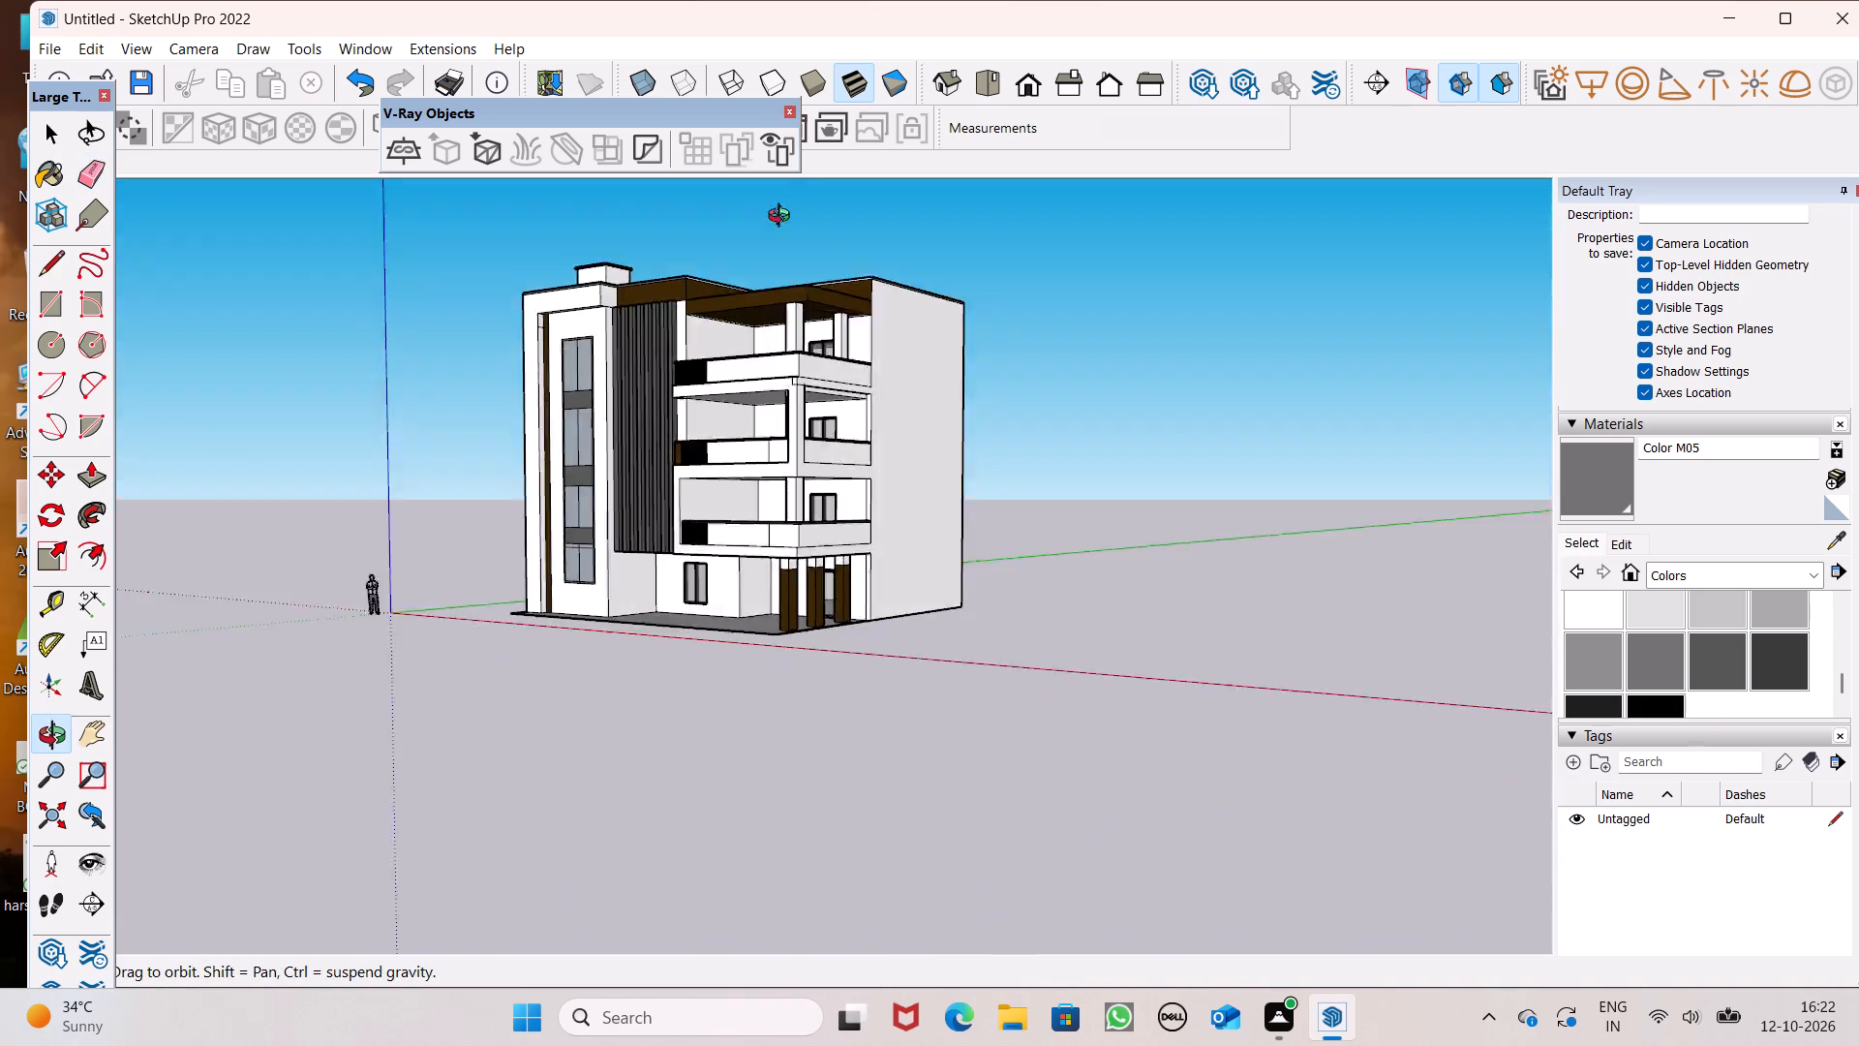
middle_drag(783, 218, 1043, 138)
scroll(1040, 137, up, 1)
scroll(802, 338, up, 8)
scroll(761, 456, down, 3)
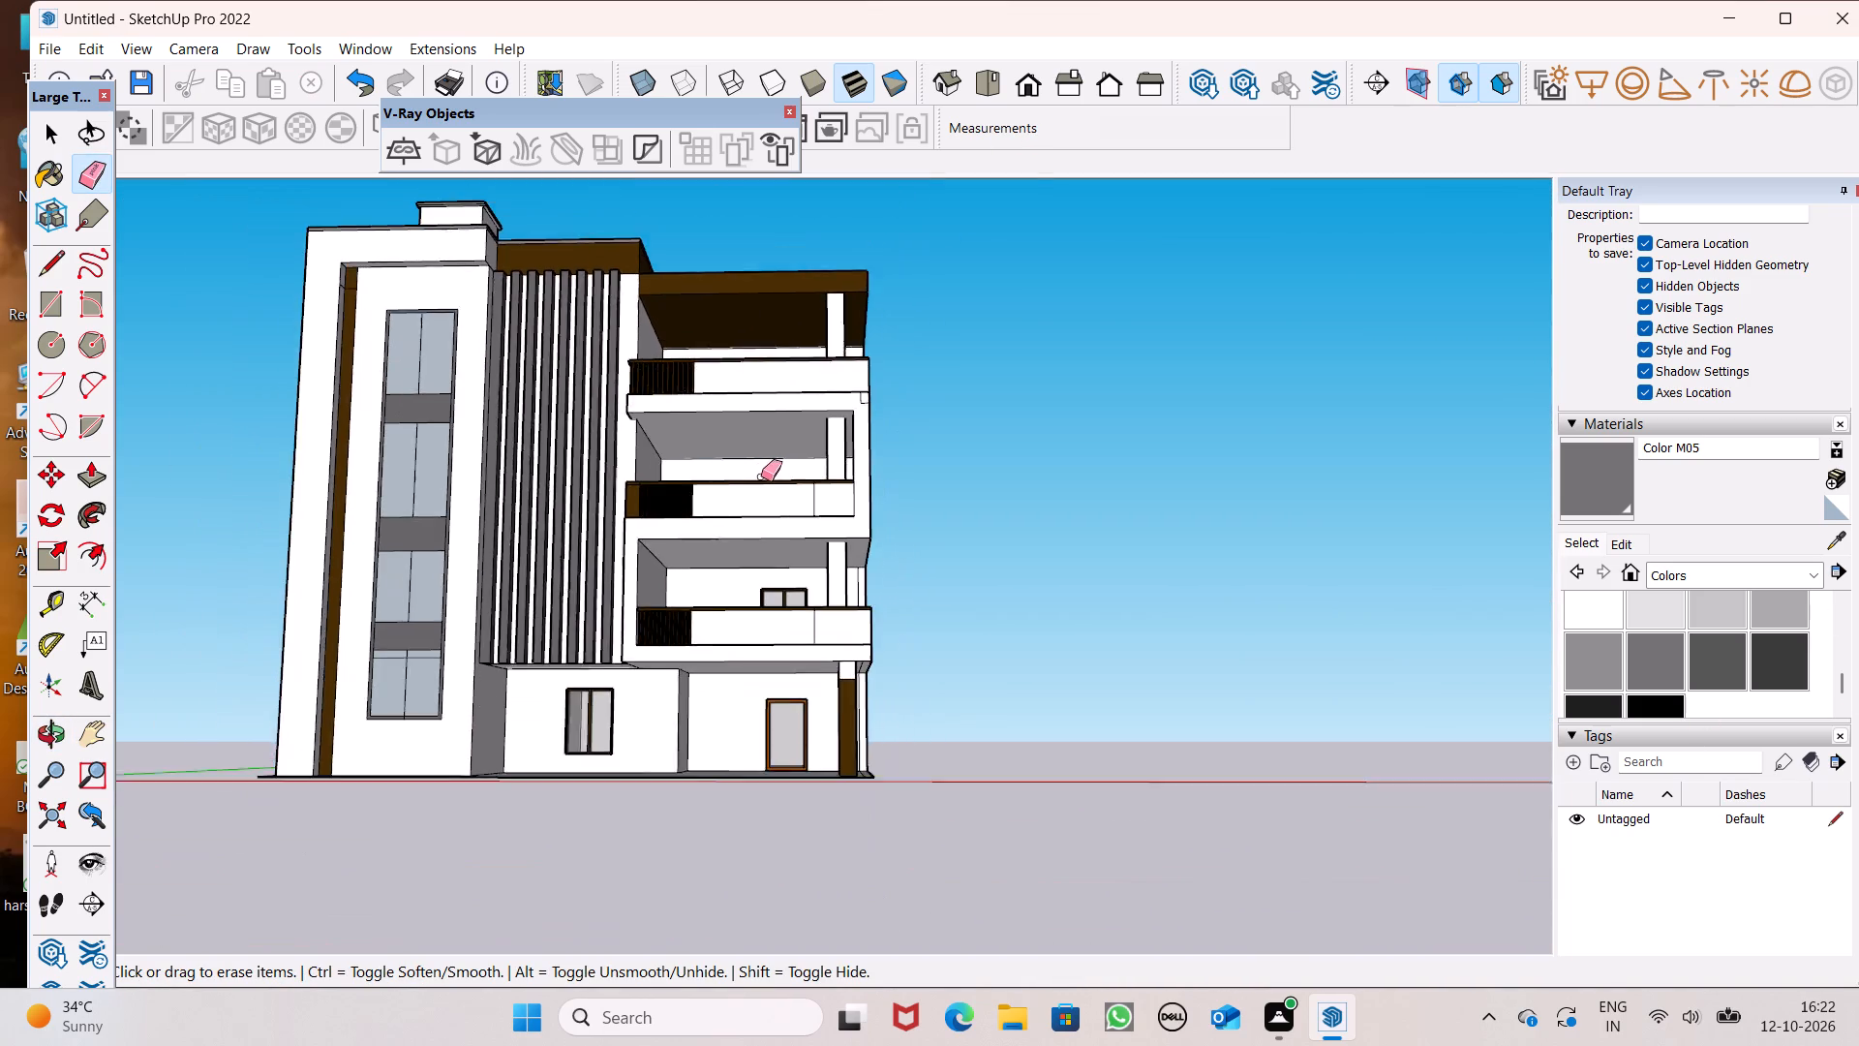
scroll(761, 477, down, 5)
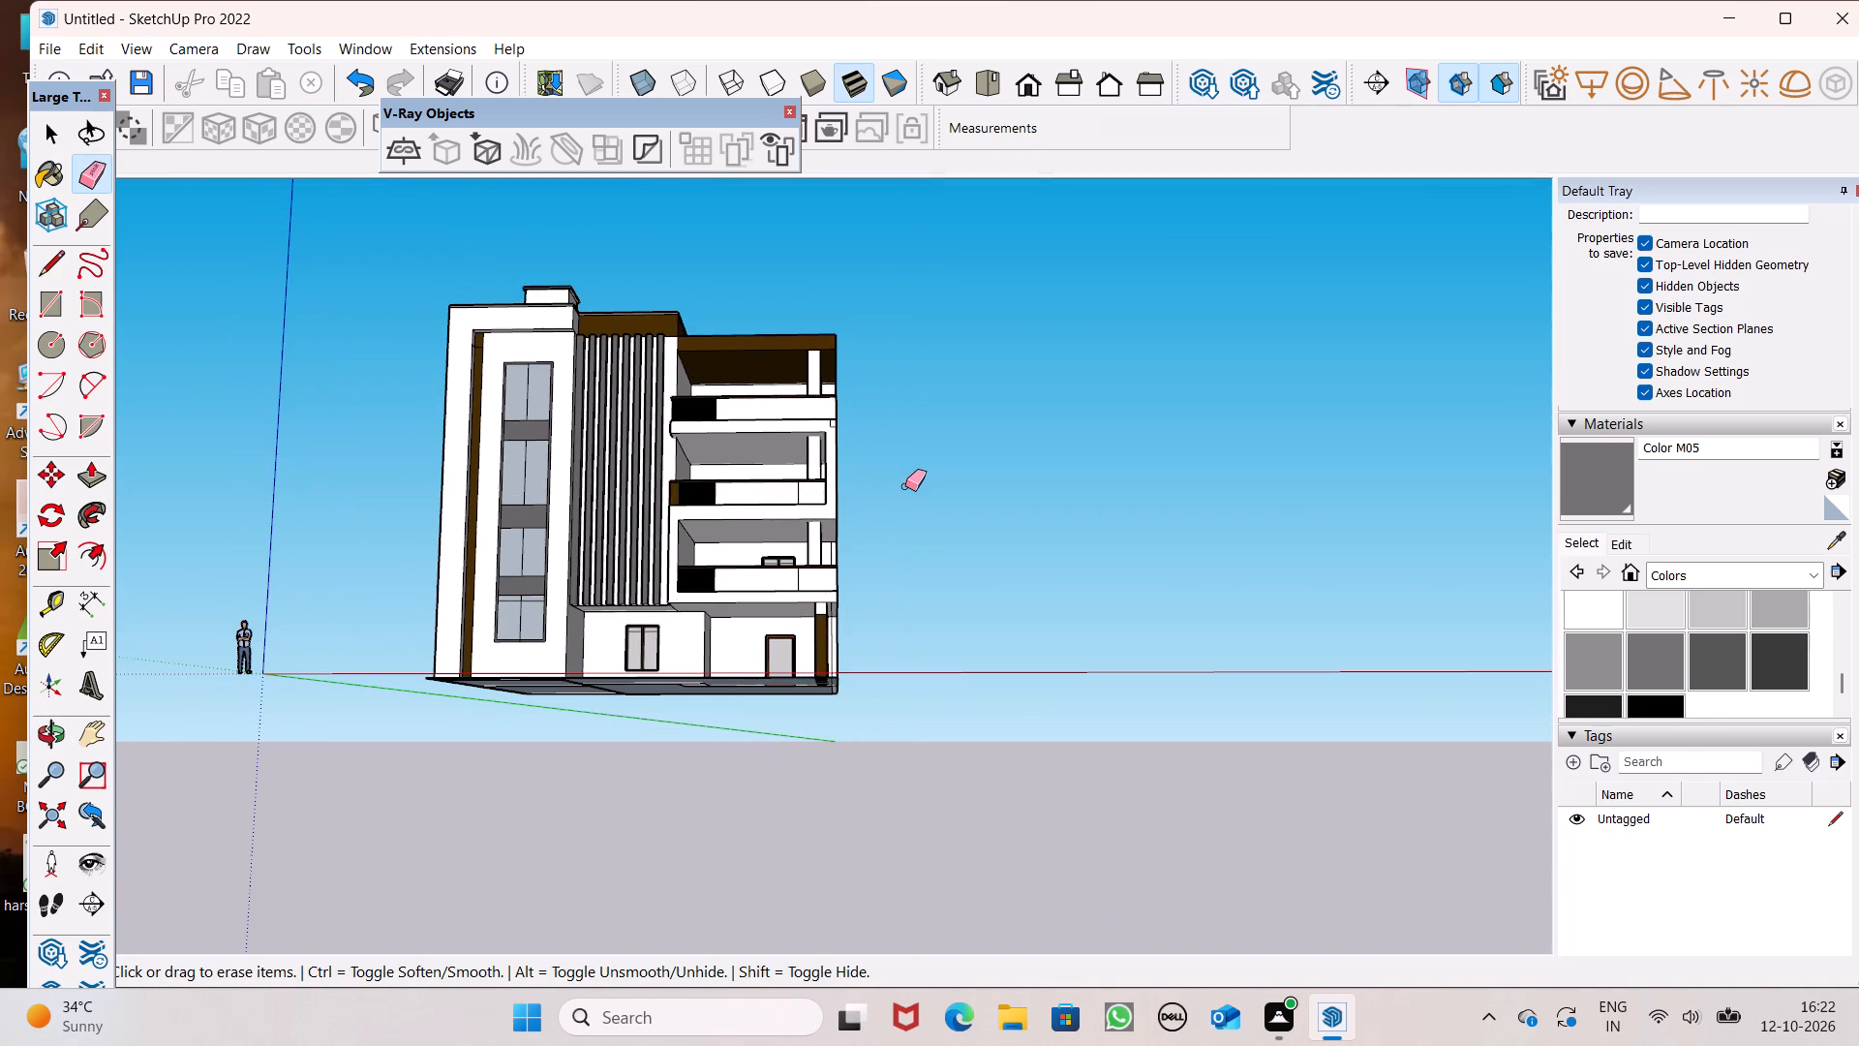
scroll(896, 484, down, 1)
middle_drag(886, 474, 893, 569)
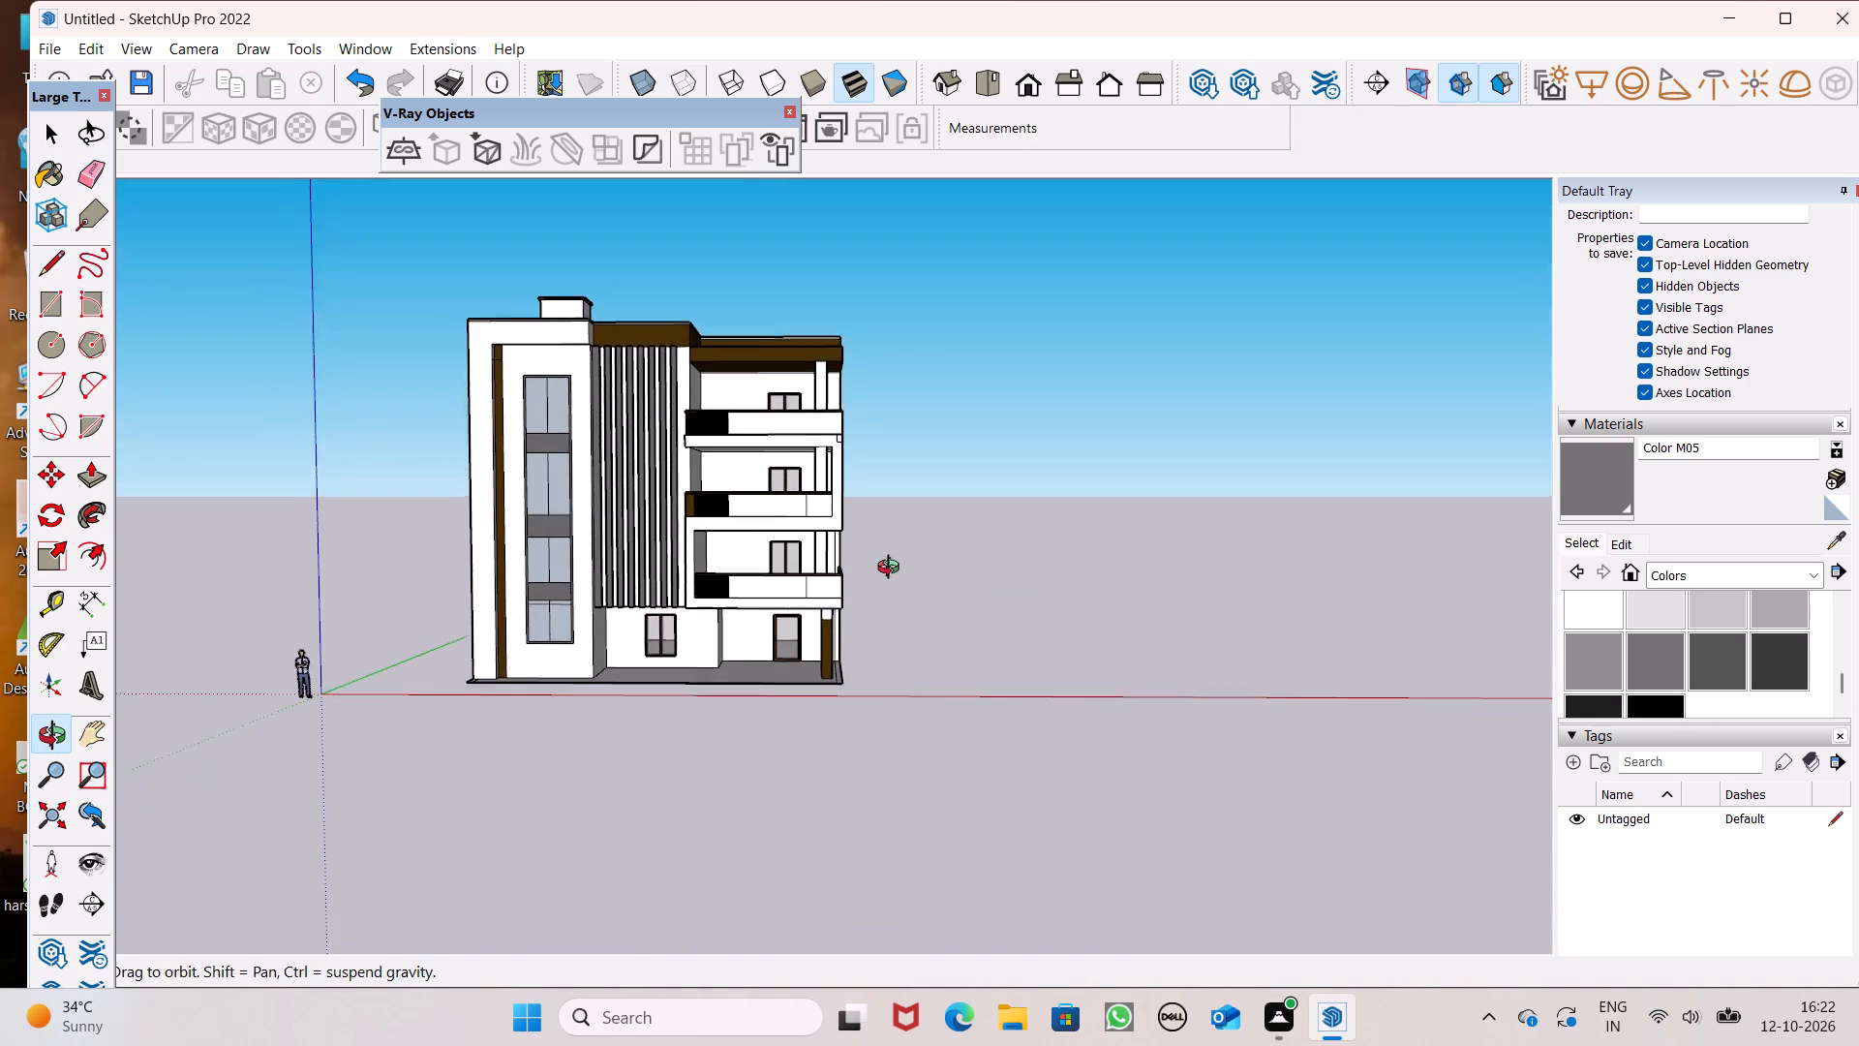
middle_drag(893, 569, 896, 538)
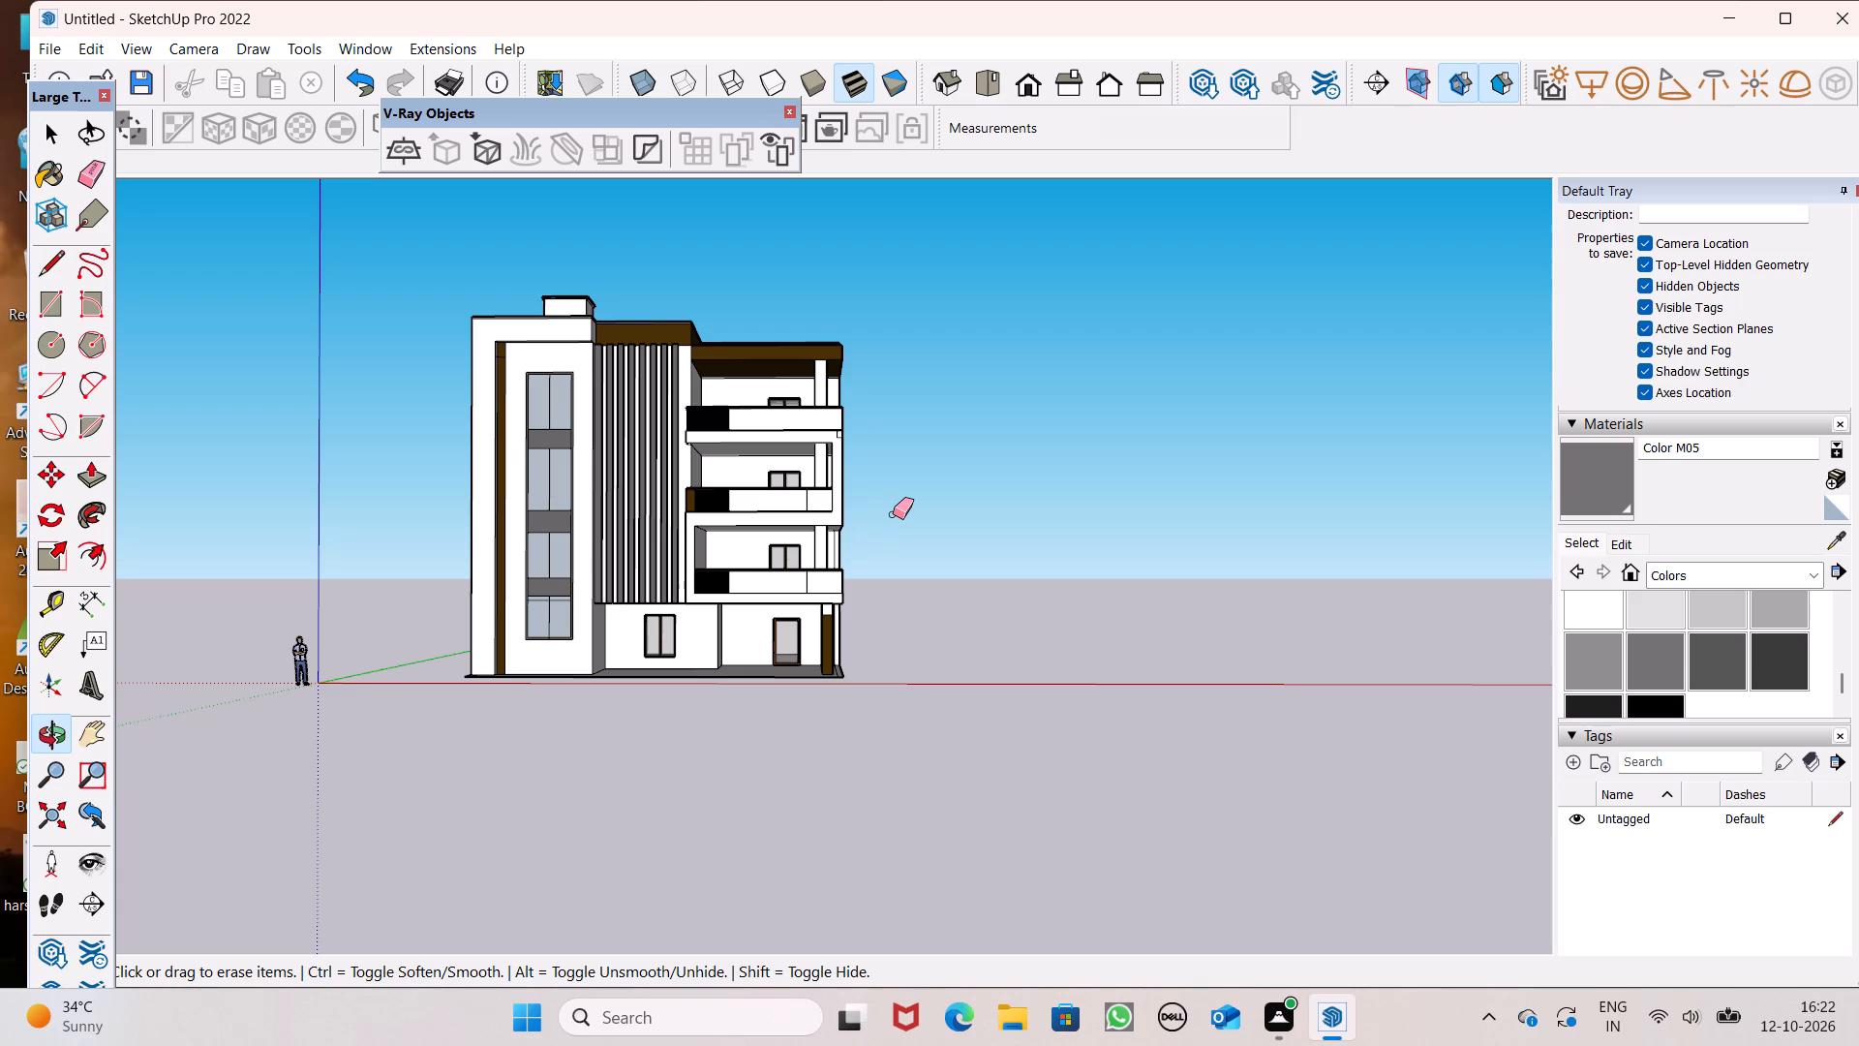
scroll(1006, 432, down, 1)
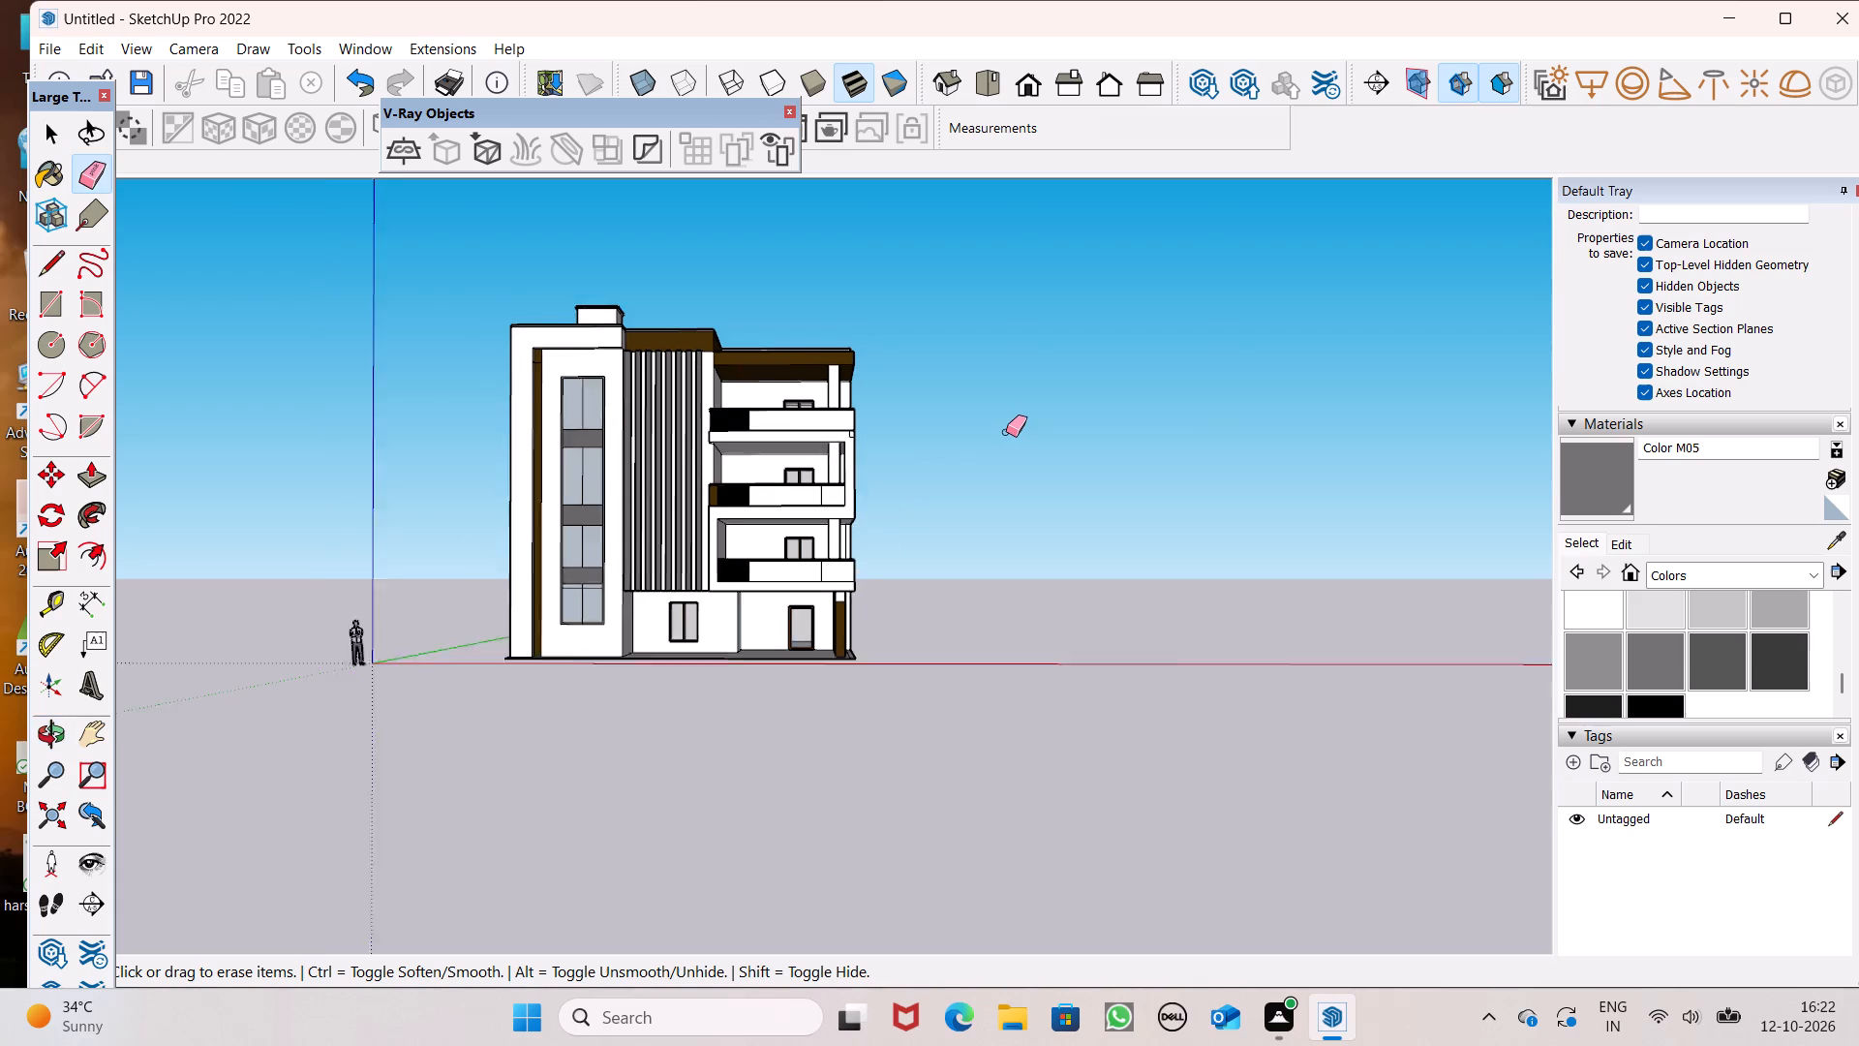
scroll(1006, 432, down, 1)
middle_drag(1017, 539, 1032, 804)
key(space)
scroll(1118, 688, up, 1)
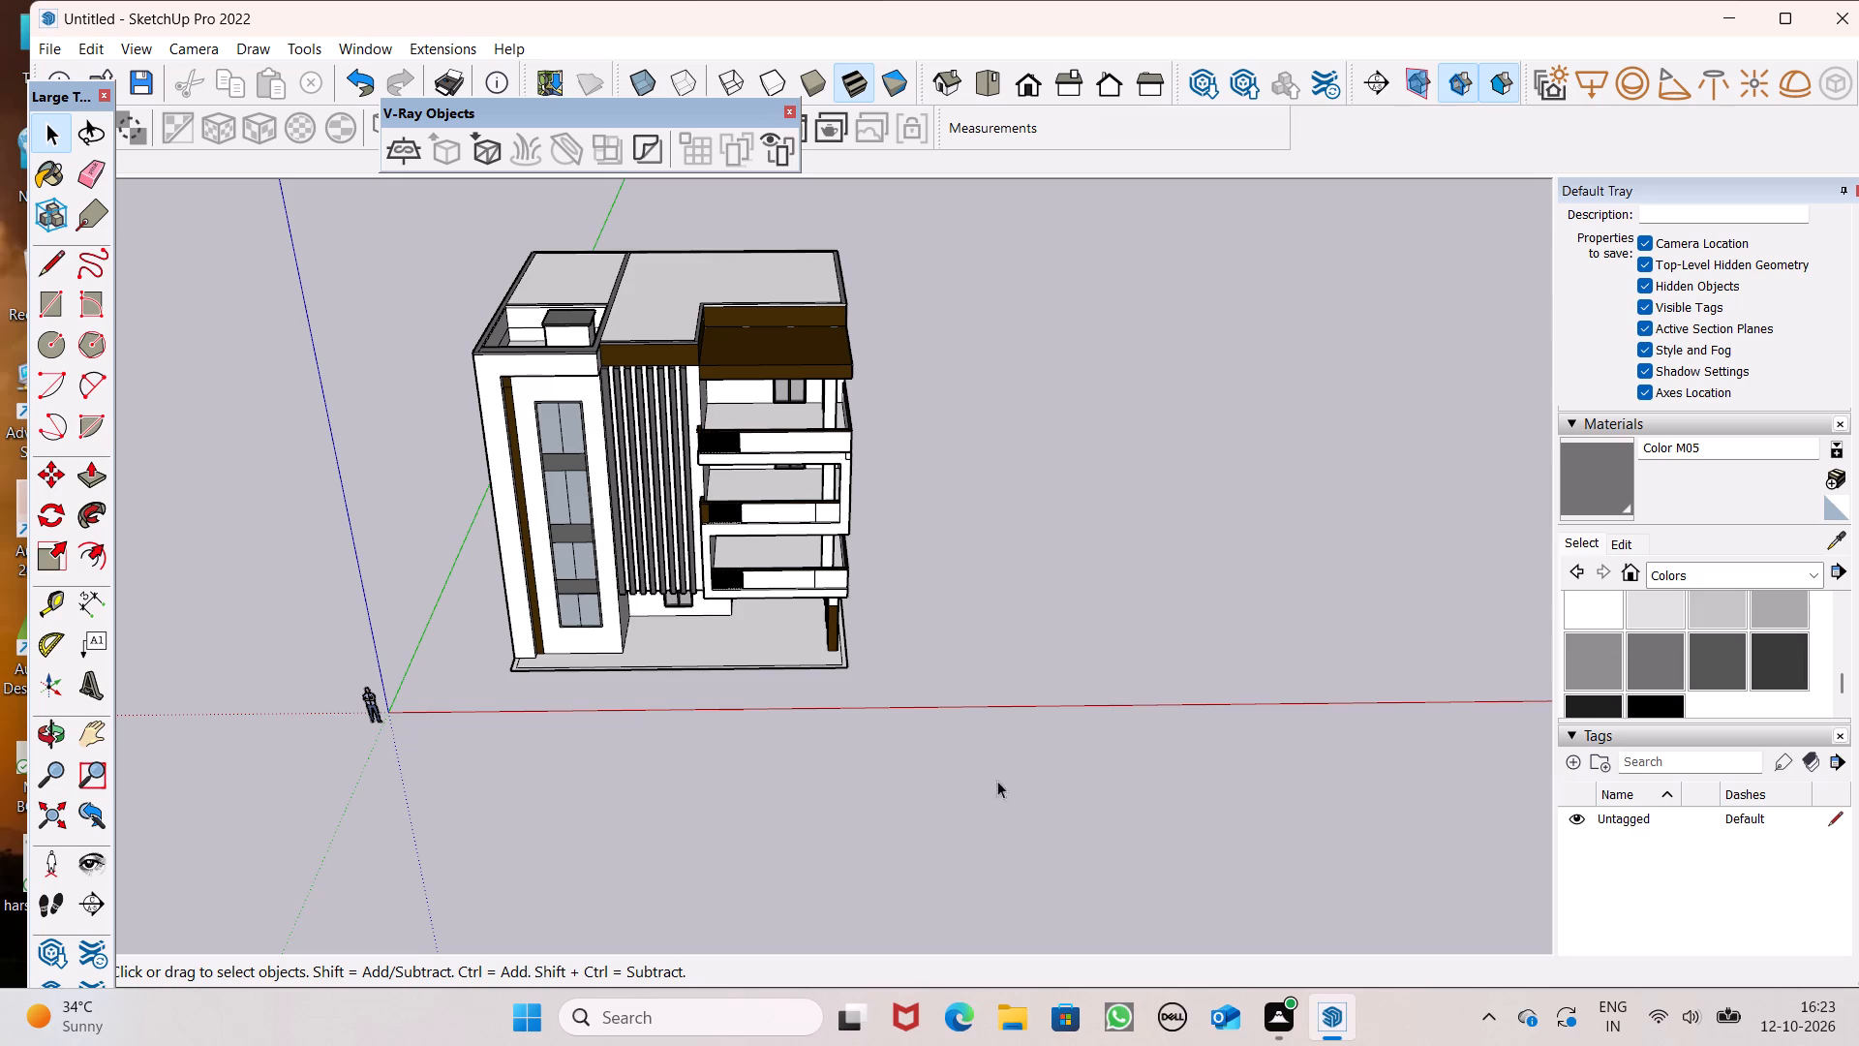
scroll(794, 501, up, 6)
scroll(794, 501, down, 5)
scroll(782, 570, up, 1)
Paint the outer roof edge band above the brown fascia, including both sides of the recess over the top balcony, with Color M05.
middle_drag(780, 570, 794, 354)
scroll(794, 354, up, 1)
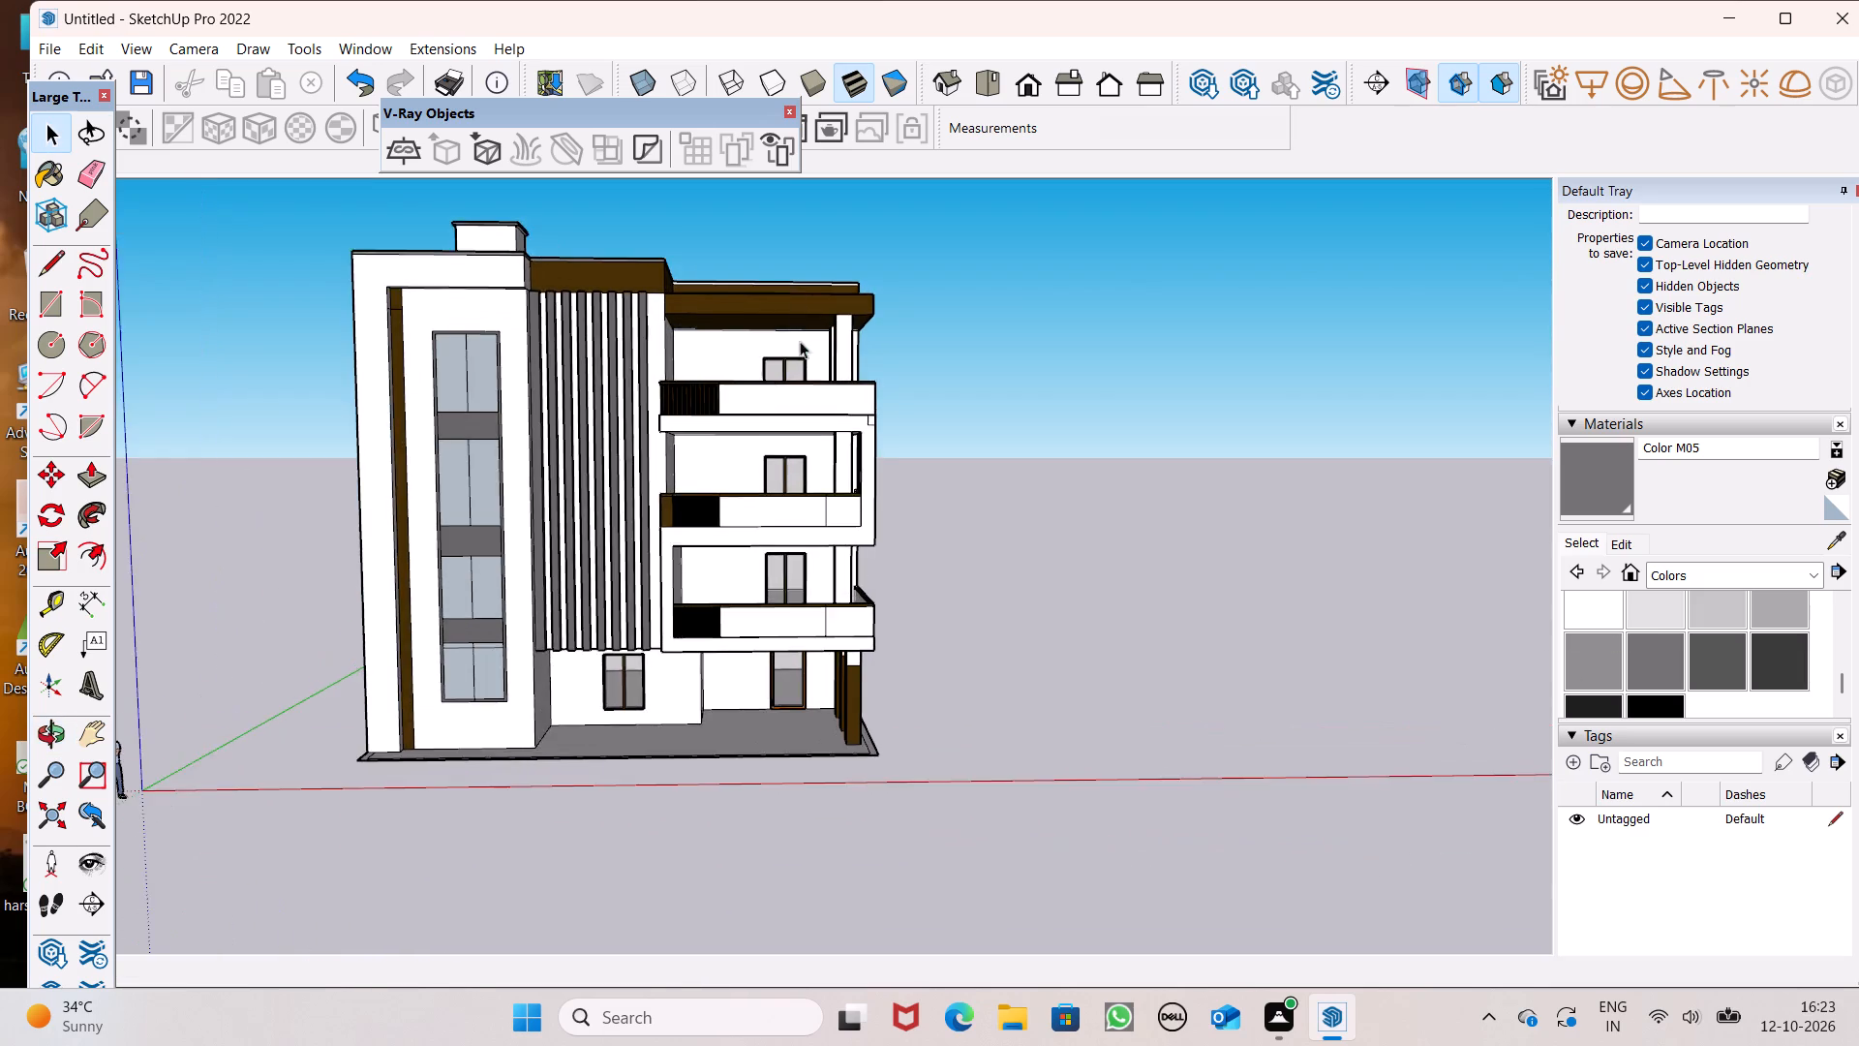
scroll(787, 280, up, 7)
middle_drag(829, 306, 615, 464)
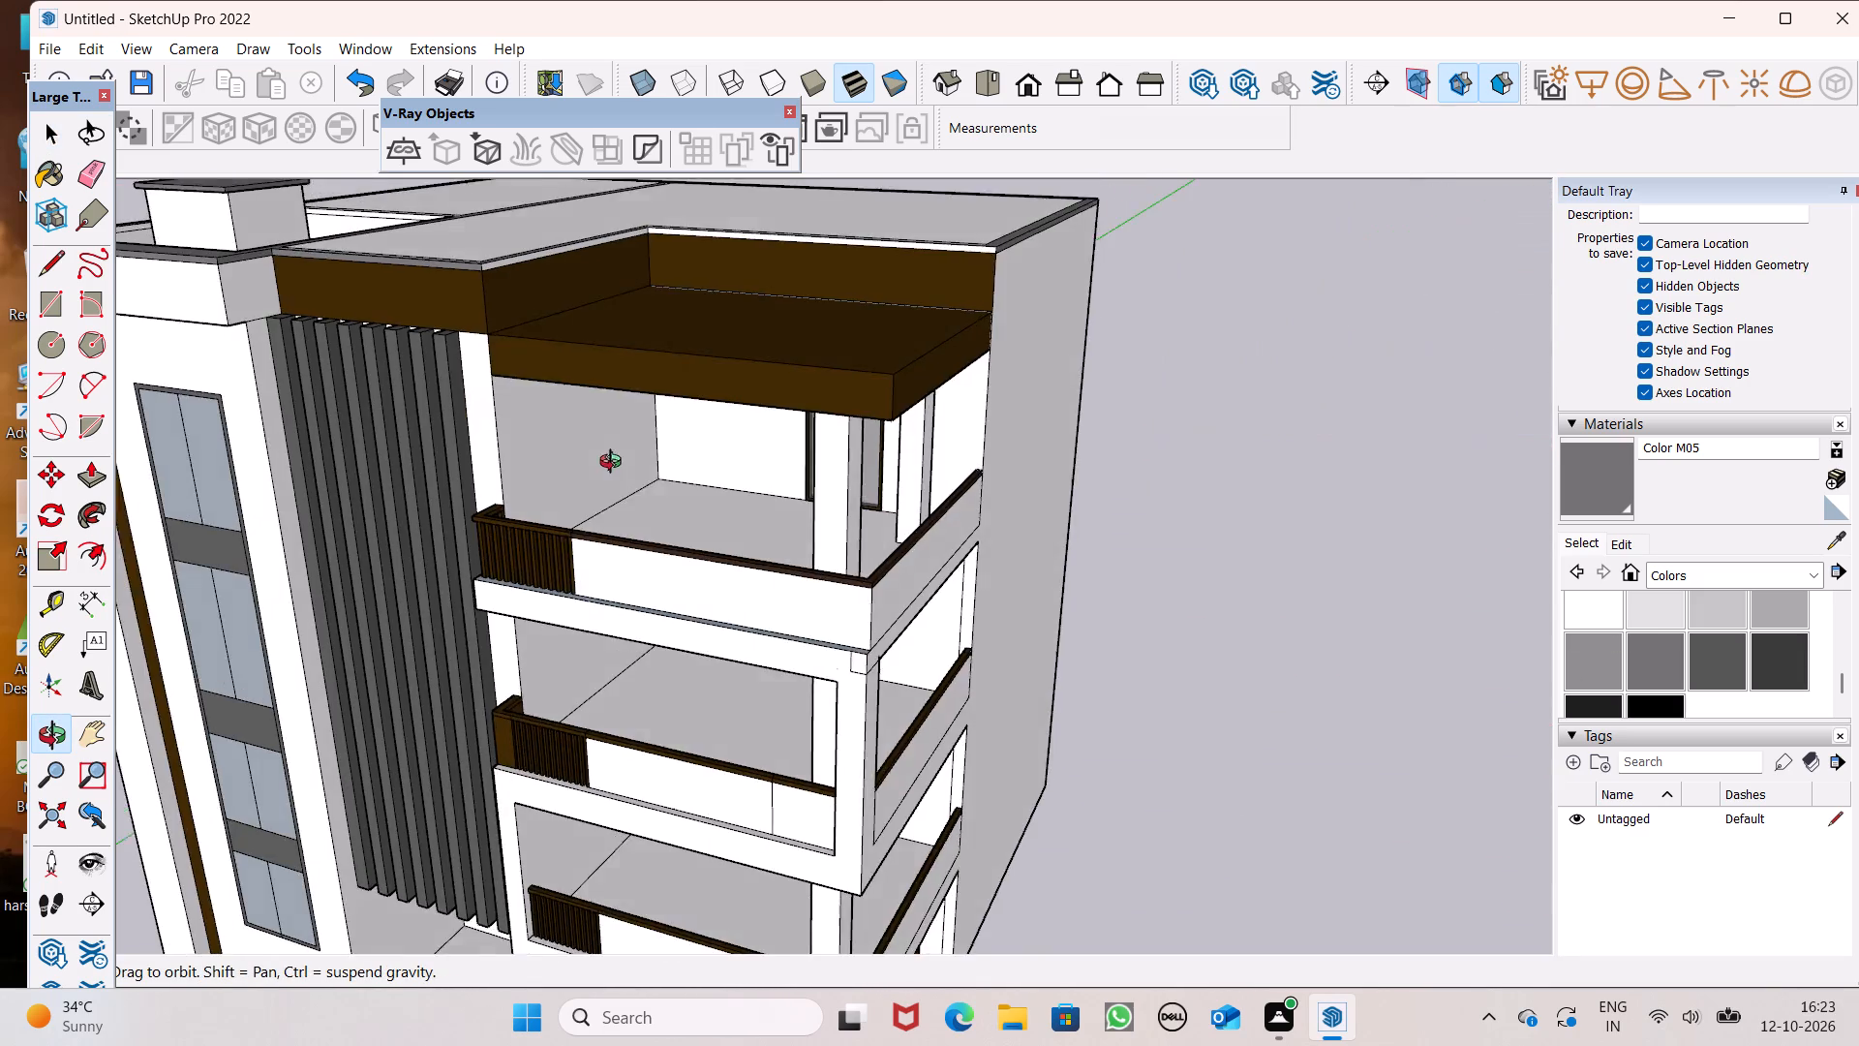
middle_drag(615, 464, 625, 455)
scroll(660, 402, up, 2)
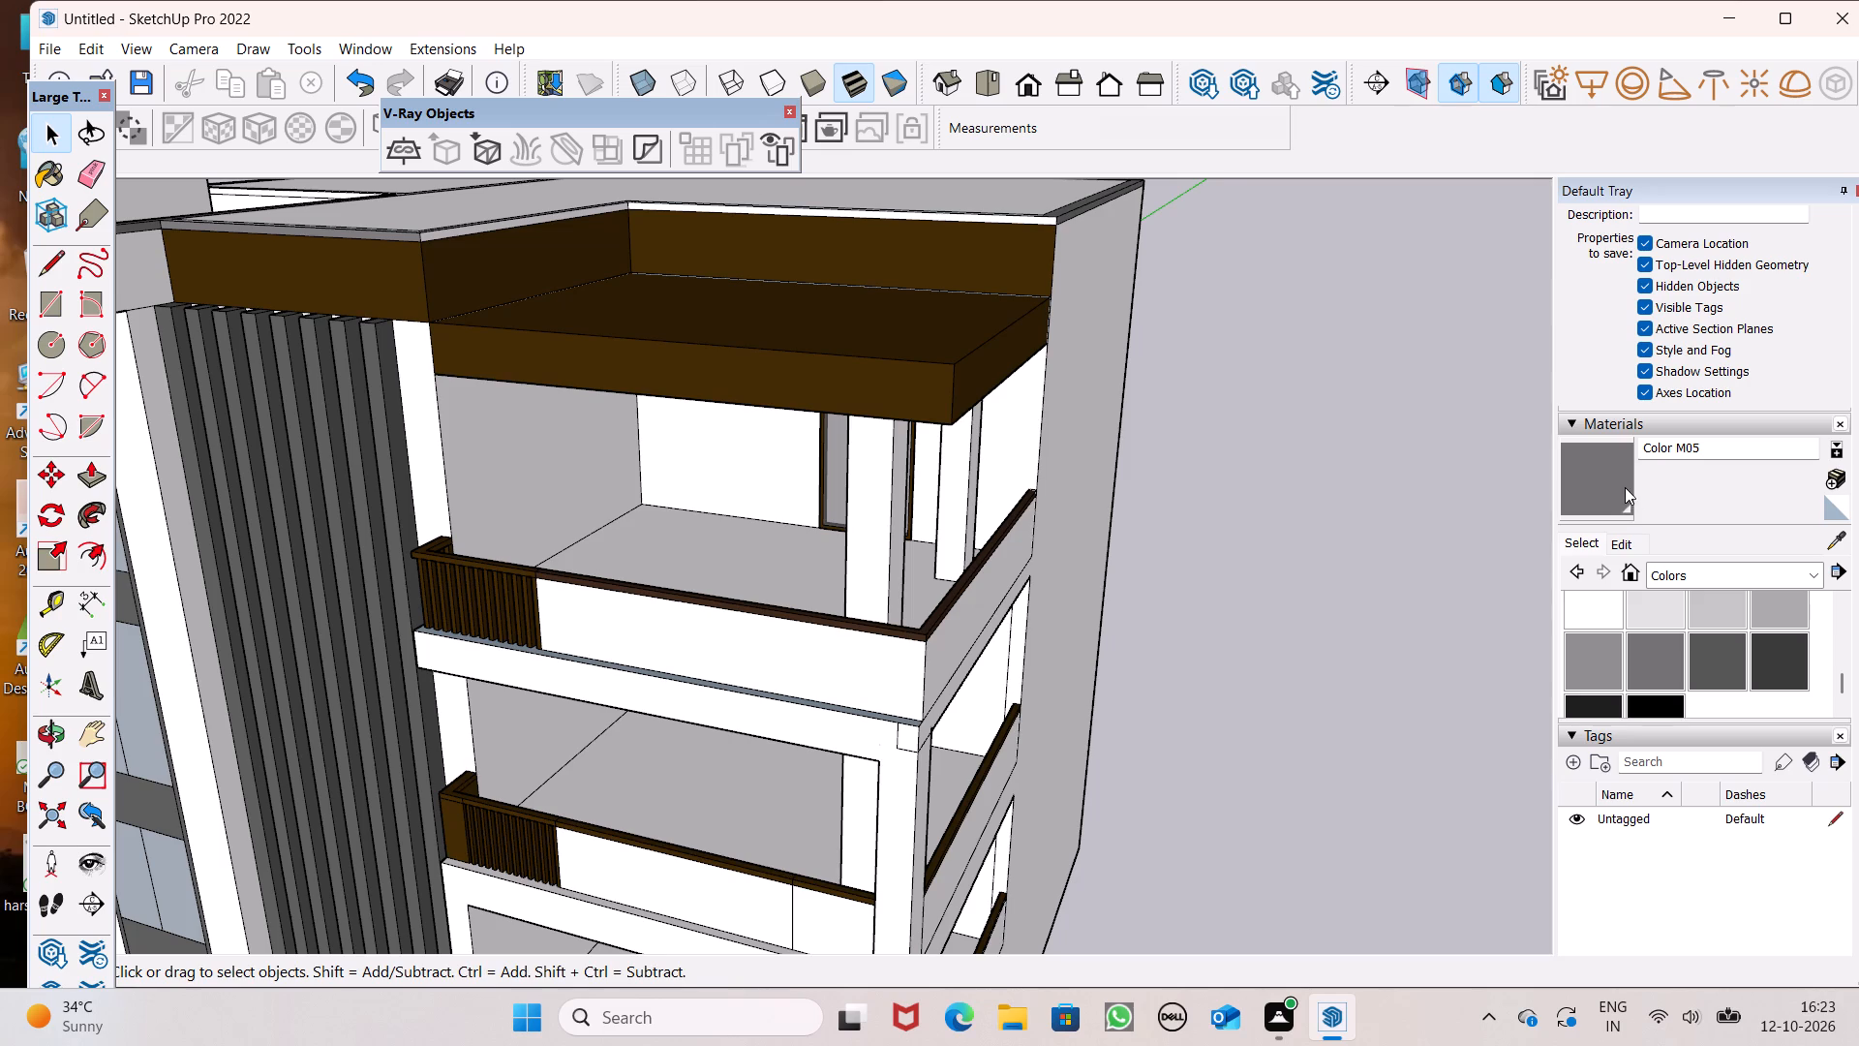
click(1625, 487)
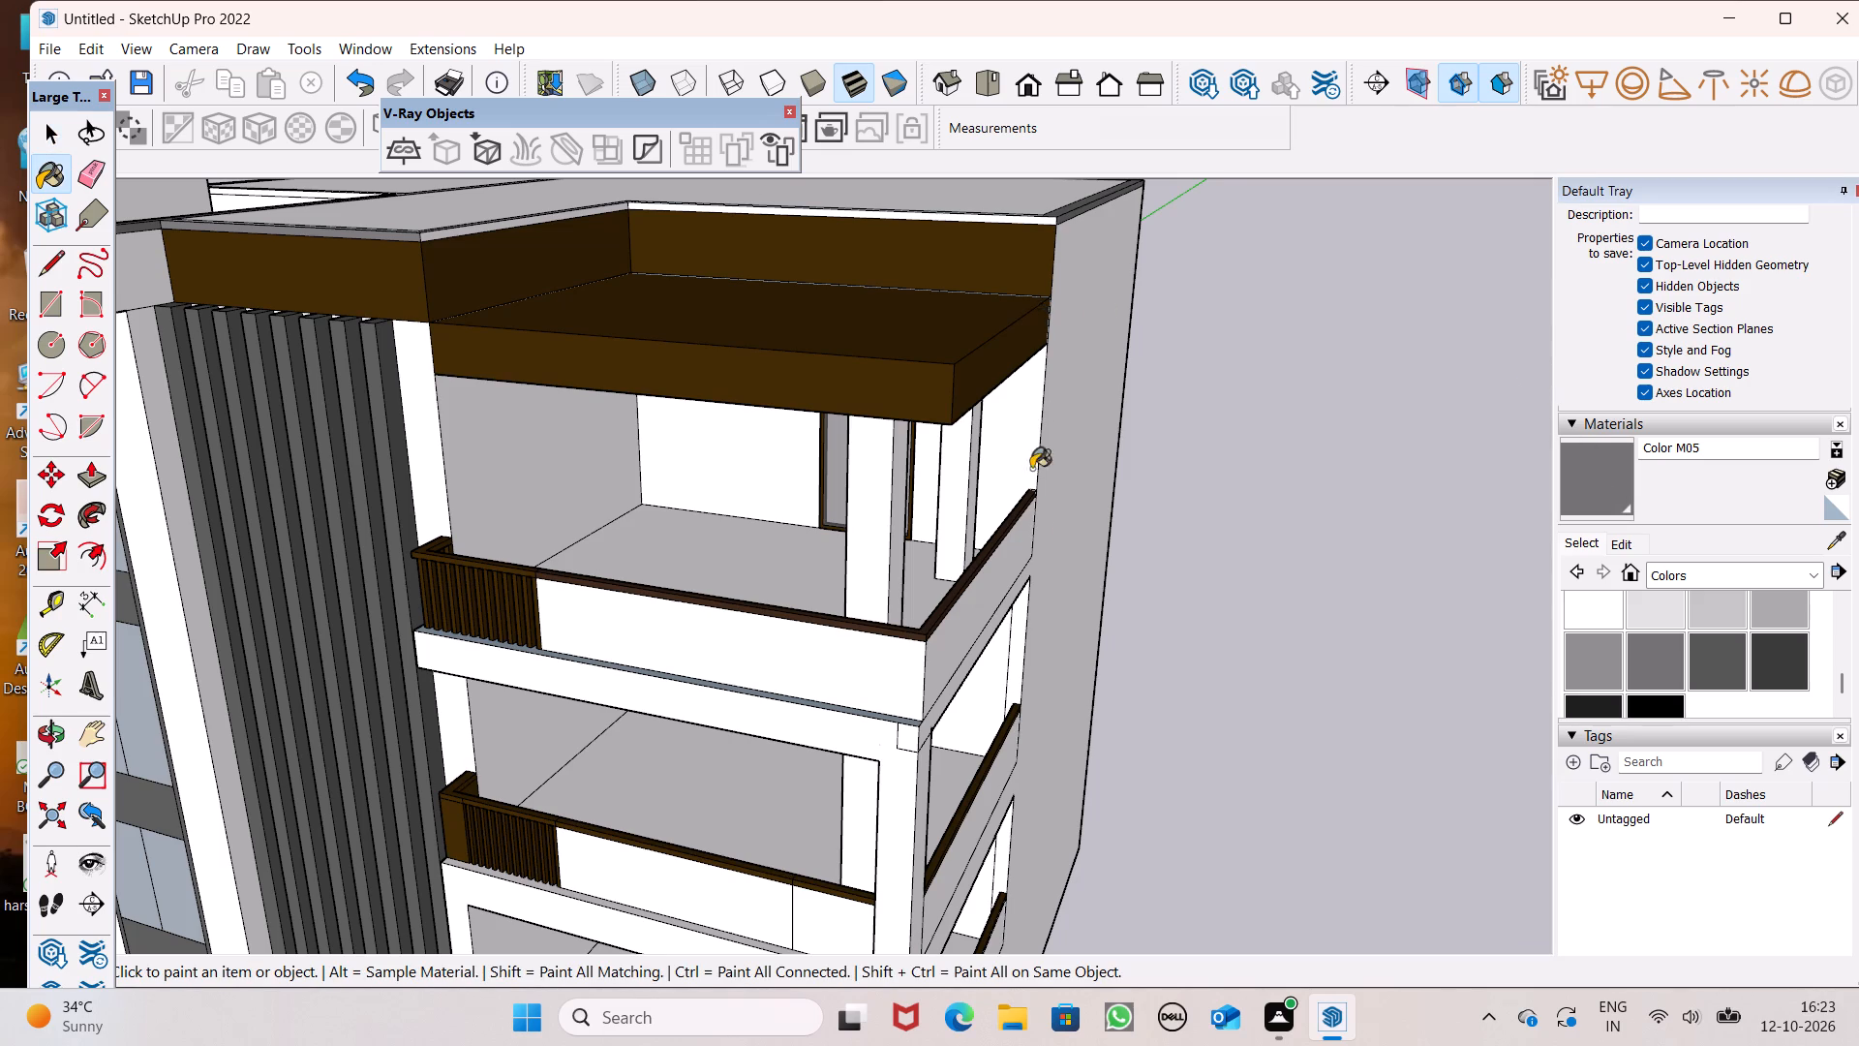
scroll(958, 497, up, 1)
scroll(958, 539, down, 5)
scroll(527, 229, up, 6)
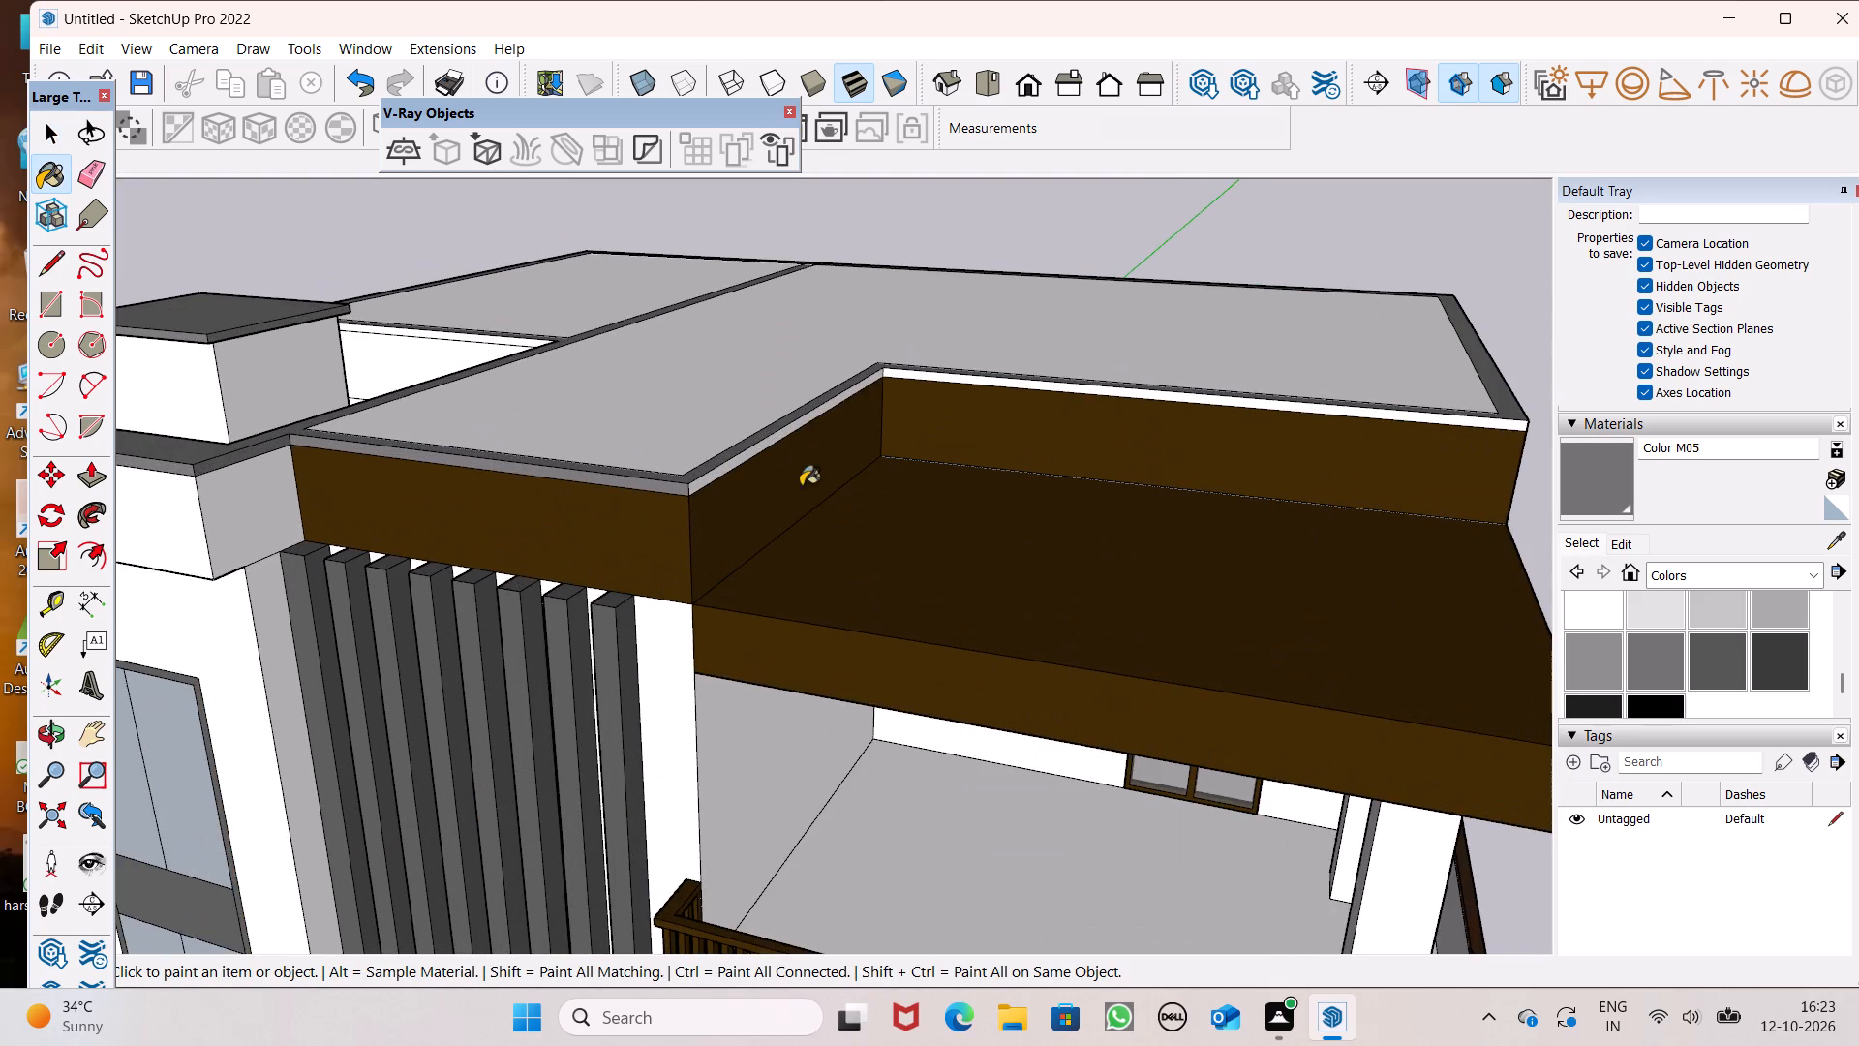
scroll(799, 488, up, 7)
scroll(655, 473, up, 5)
click(476, 466)
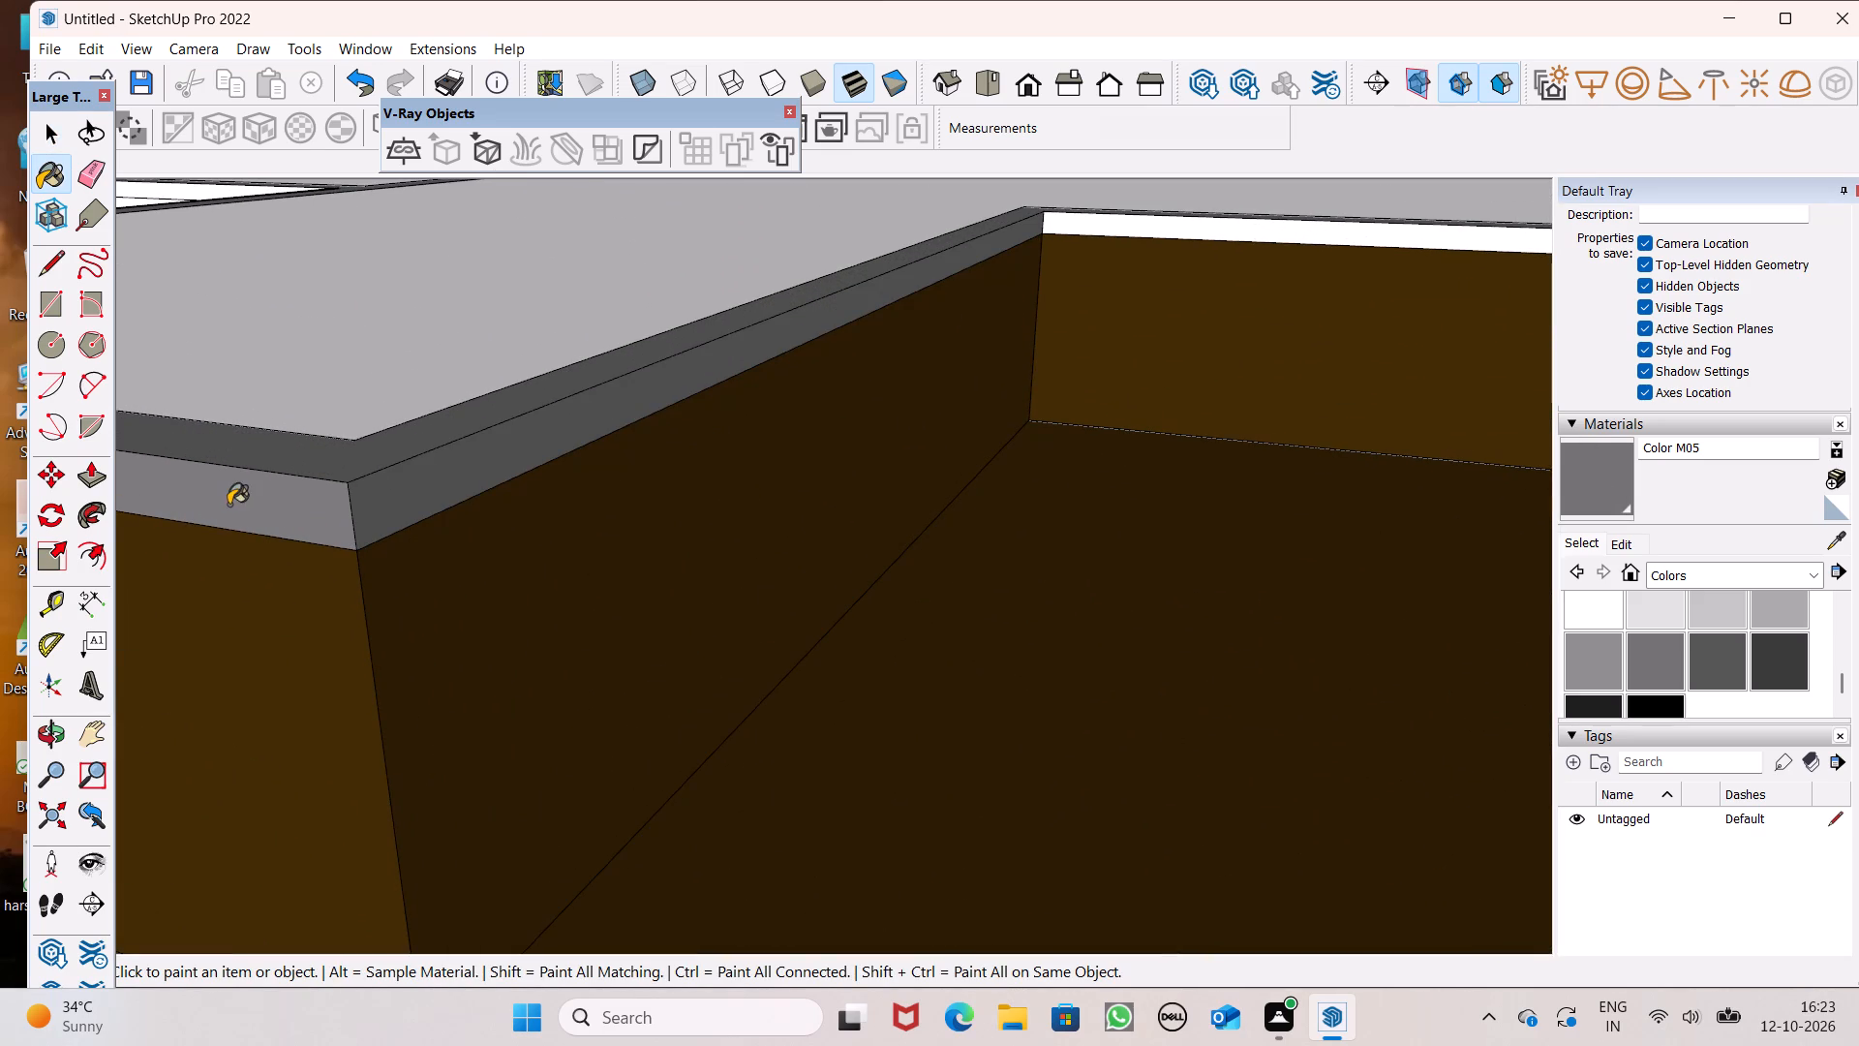
click(231, 500)
click(1178, 235)
scroll(1081, 372, down, 3)
scroll(547, 458, down, 6)
scroll(755, 461, down, 4)
middle_drag(1243, 496, 494, 450)
scroll(502, 467, up, 1)
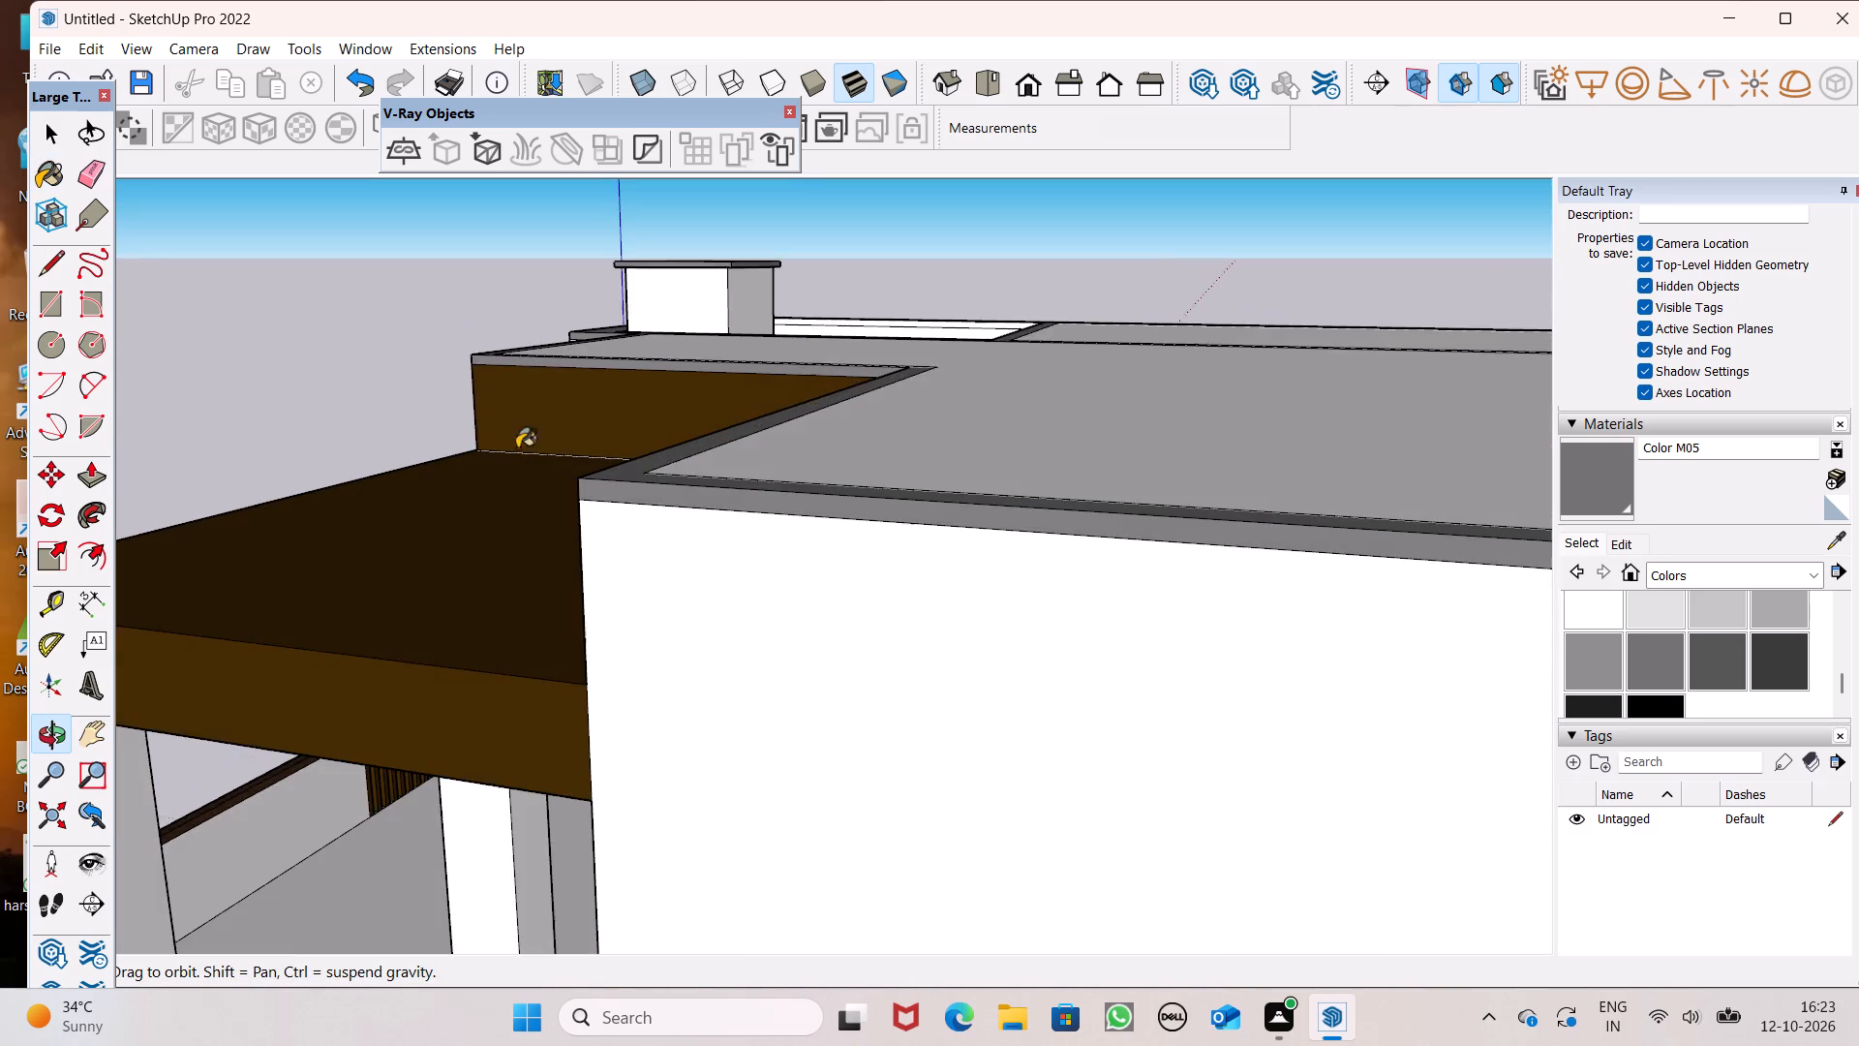
scroll(598, 431, down, 2)
Paint the outer faces of the lowest and middle balconies' front railing panels with Translucent Glass Gray from Glass and Mirrors.
middle_drag(591, 442, 1307, 407)
scroll(1291, 384, down, 3)
scroll(1407, 294, down, 4)
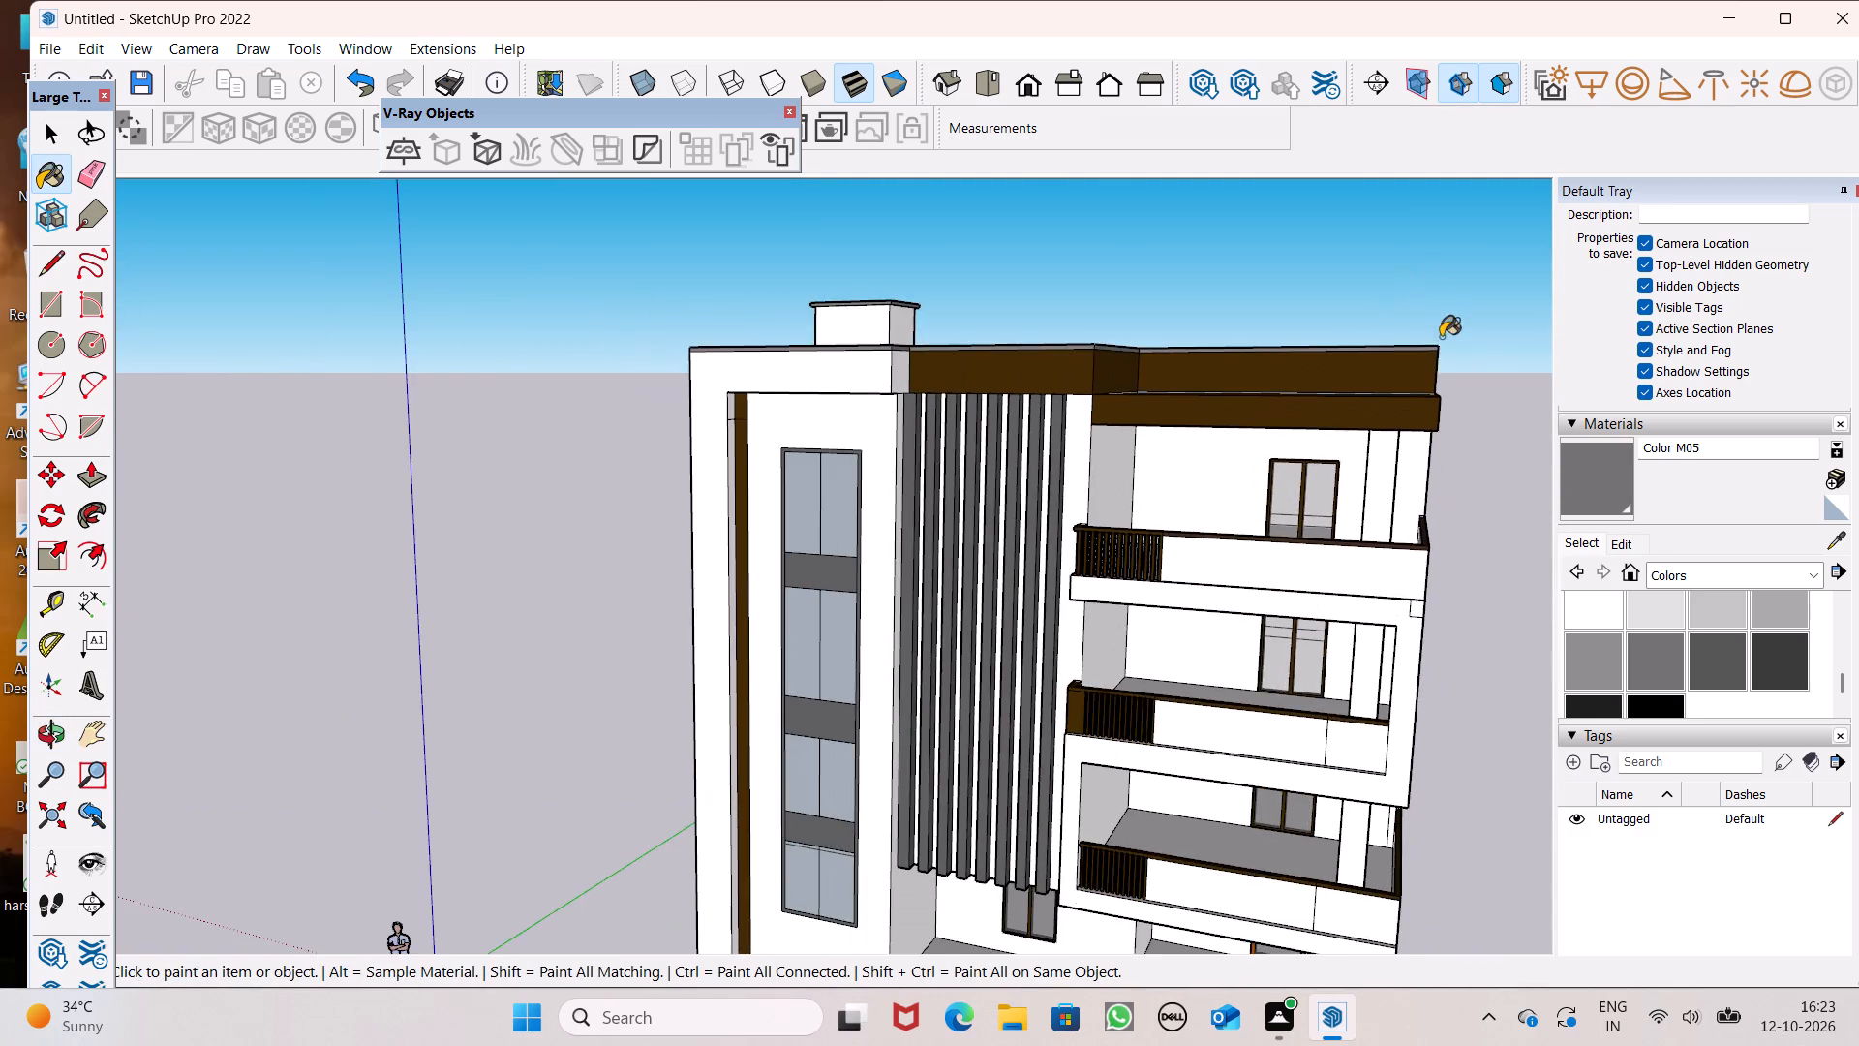
middle_drag(1441, 345, 1515, 315)
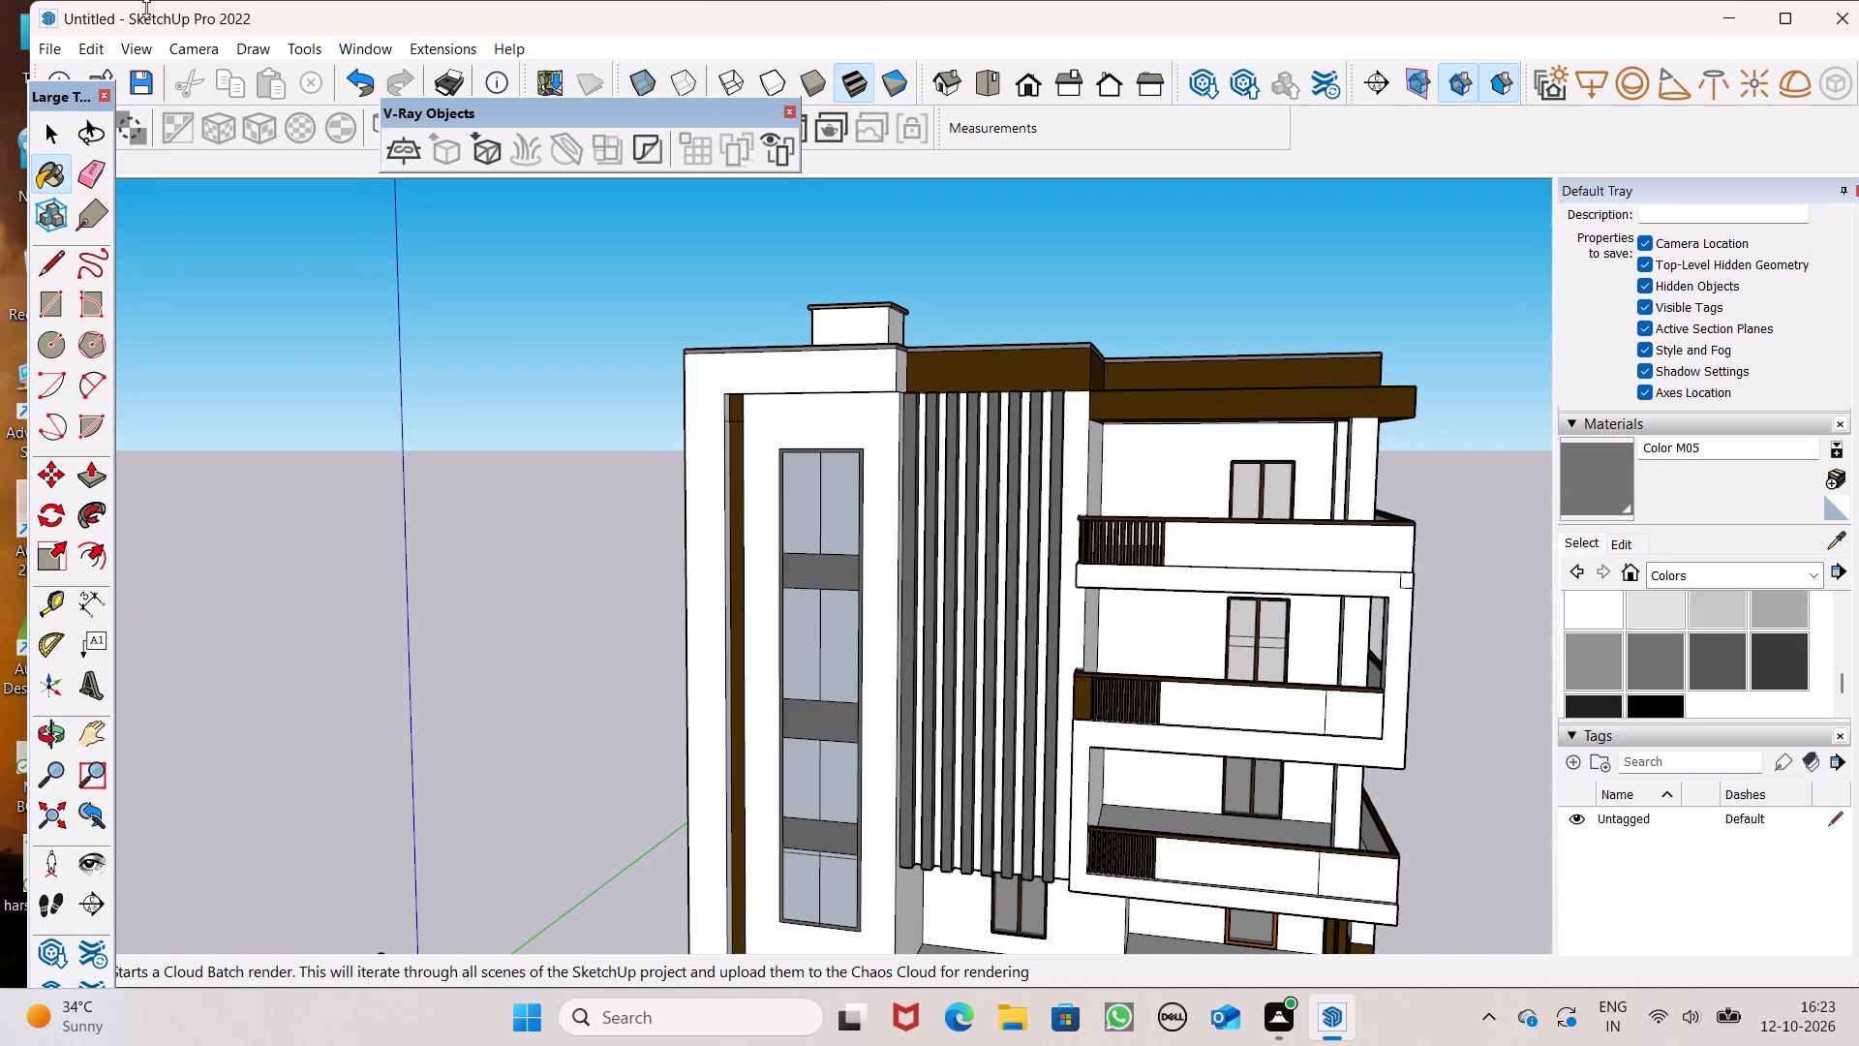
key(space)
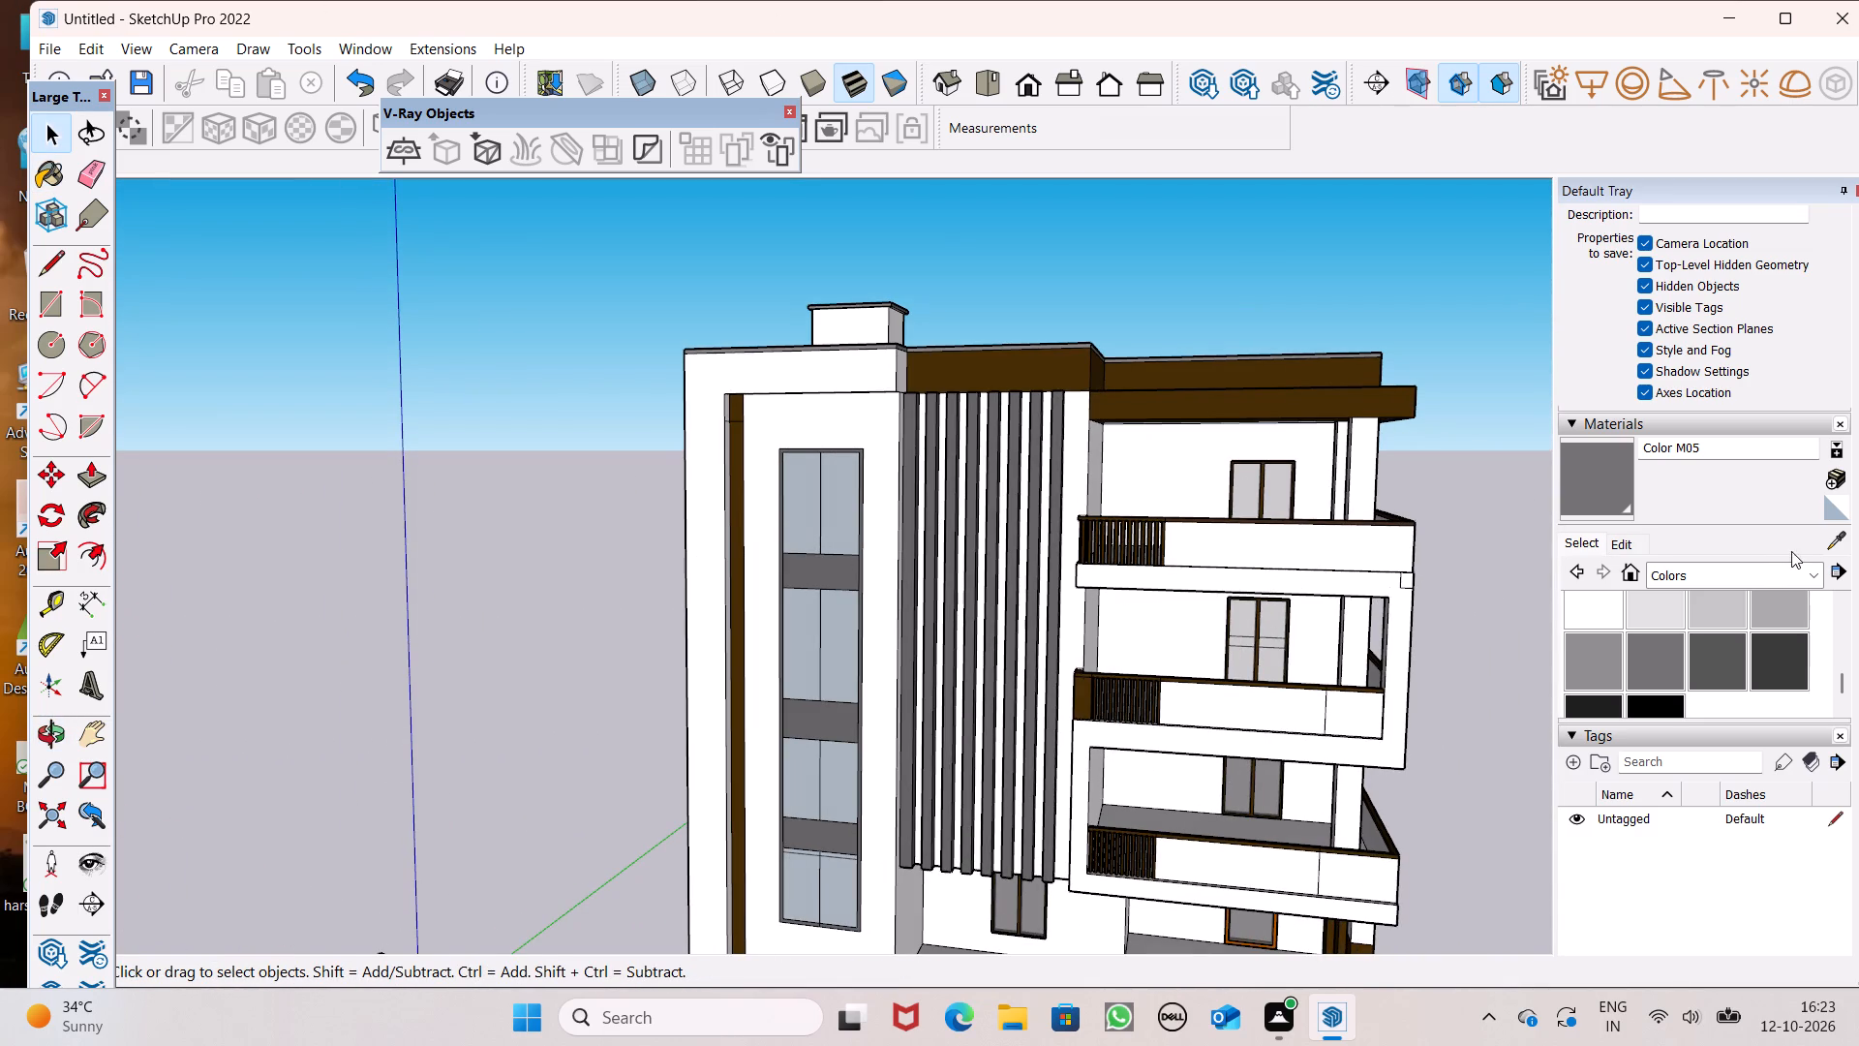
click(1706, 565)
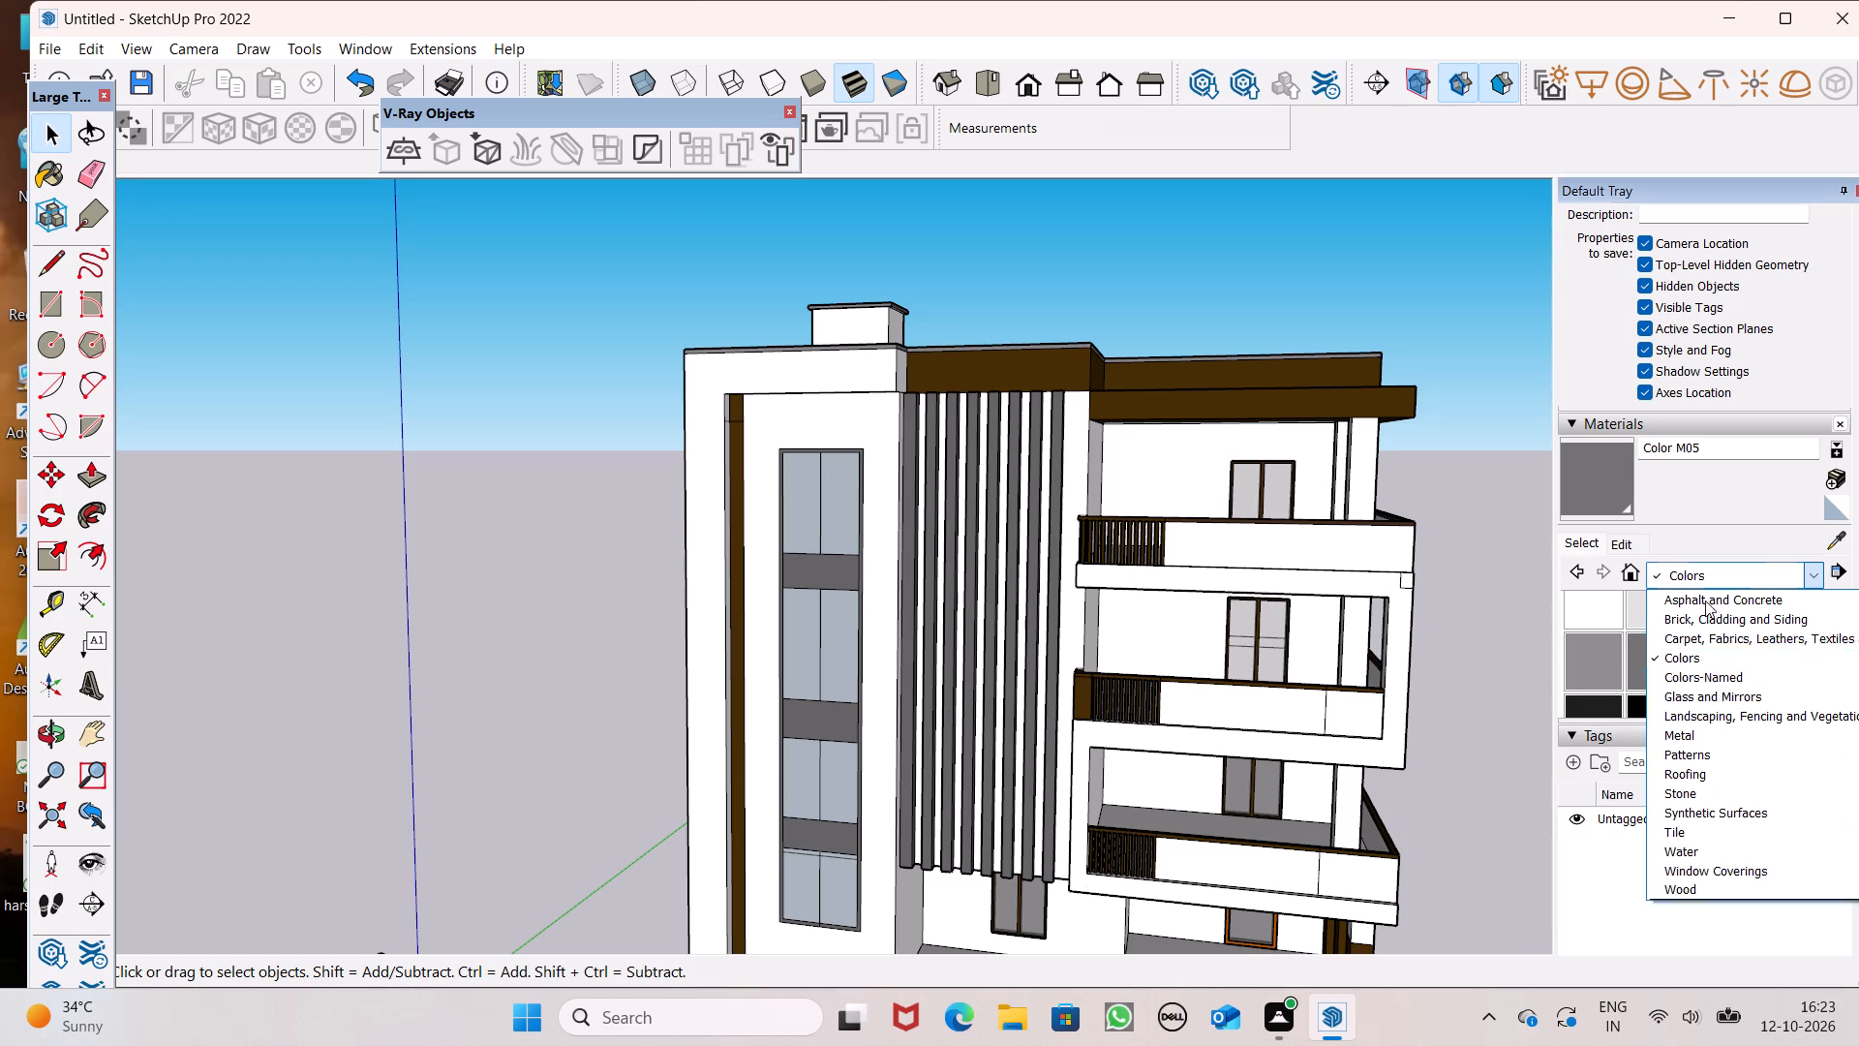
click(1697, 697)
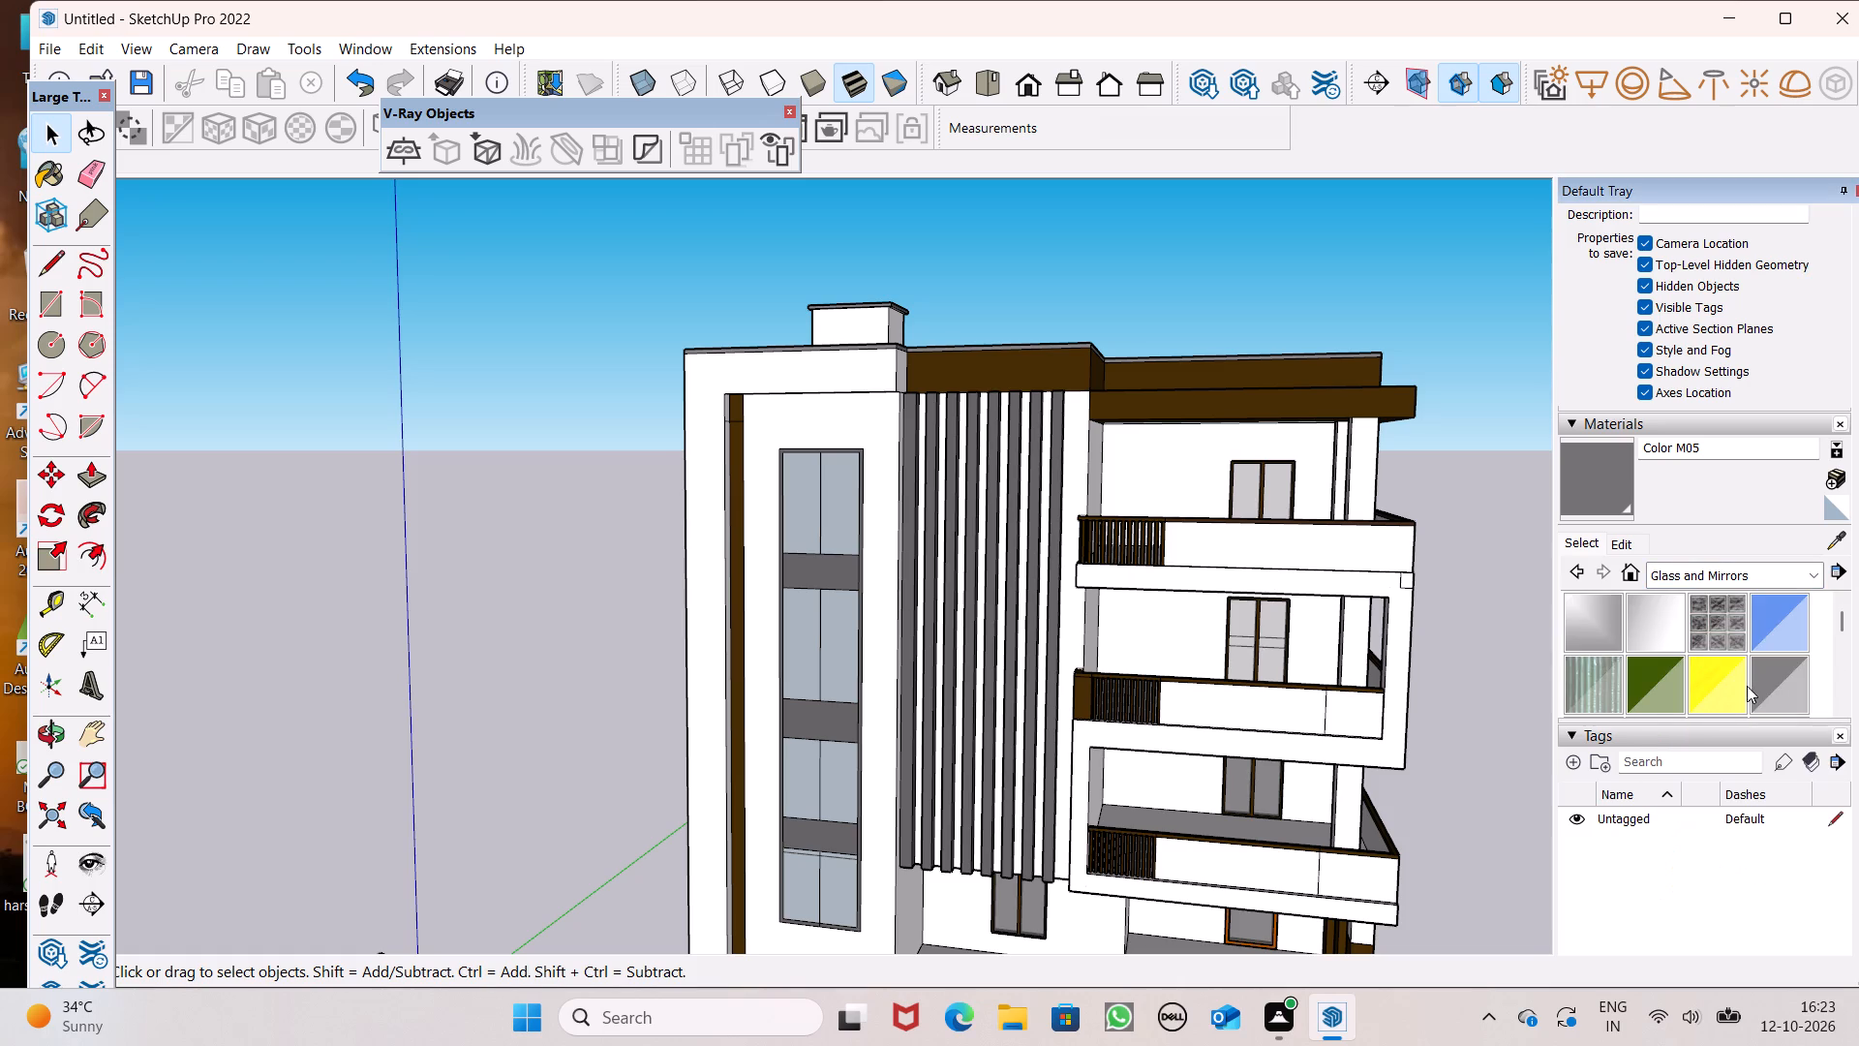
click(1766, 675)
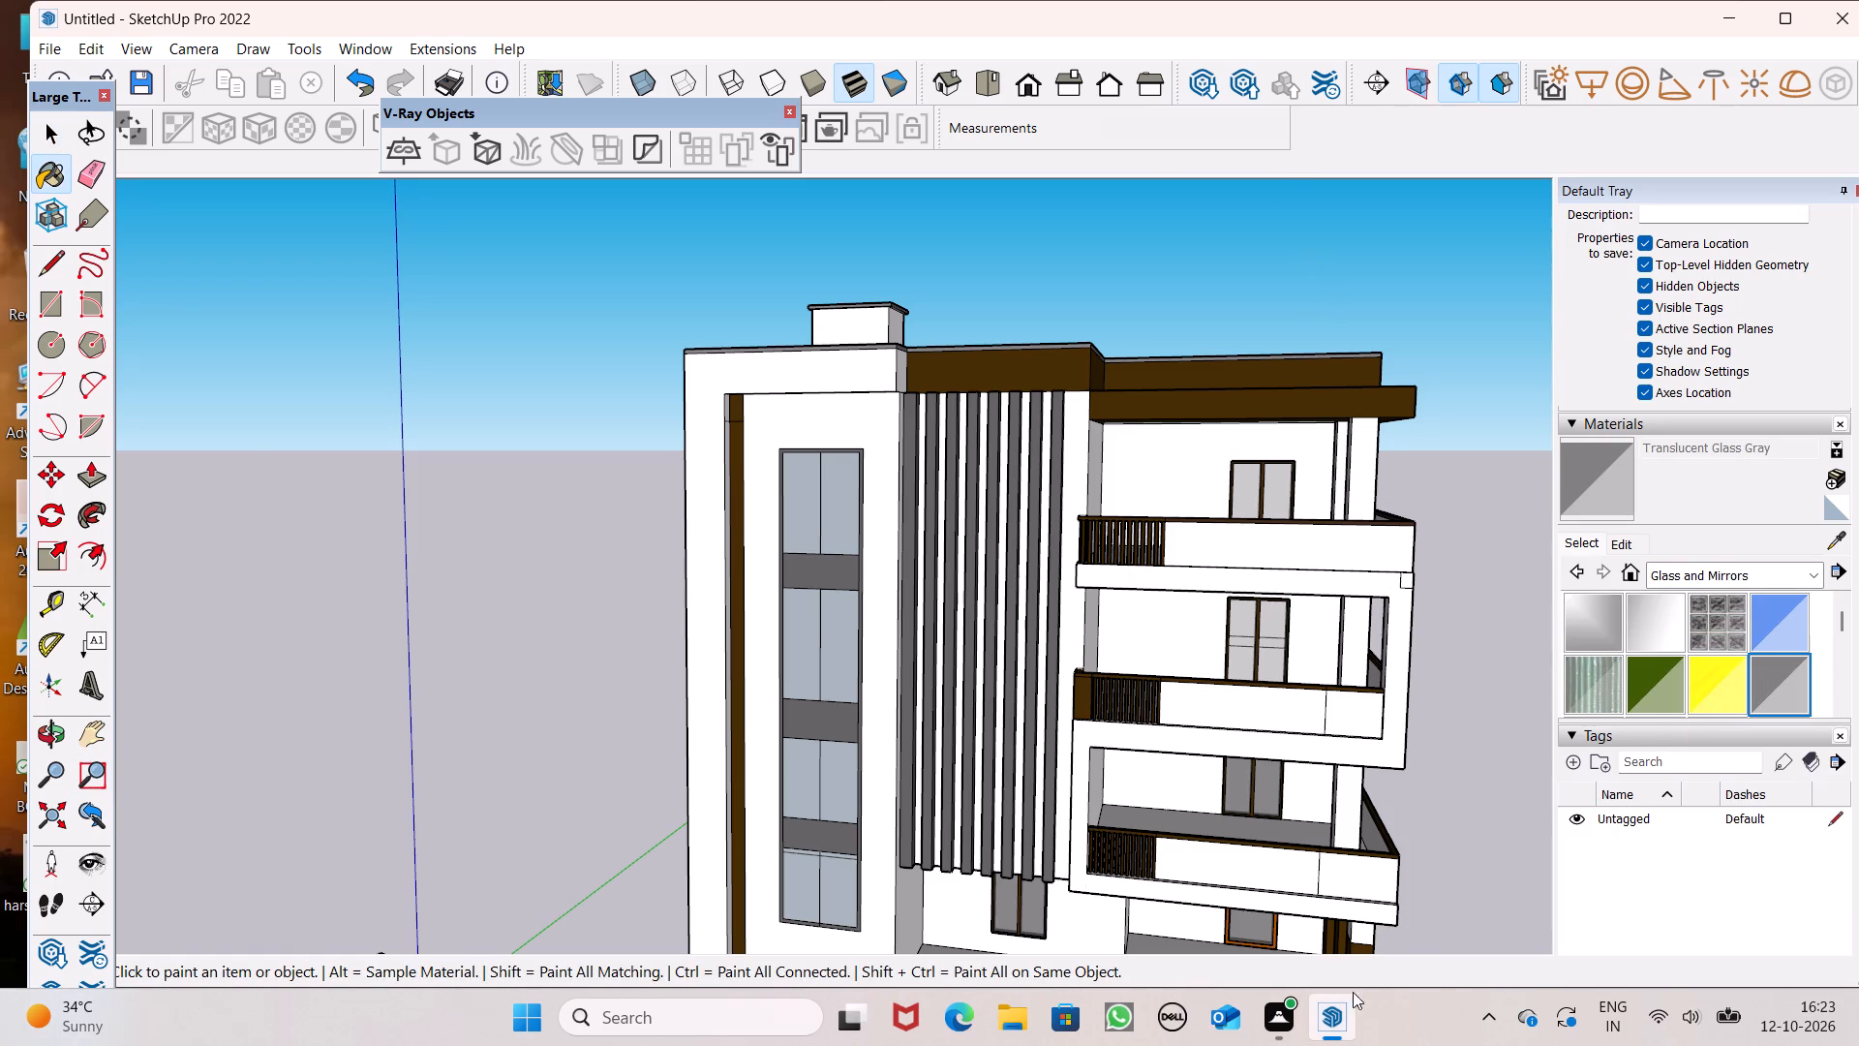
scroll(1355, 825, up, 5)
click(1225, 909)
scroll(1290, 885, up, 1)
middle_drag(1290, 884, 1342, 956)
scroll(1173, 754, up, 2)
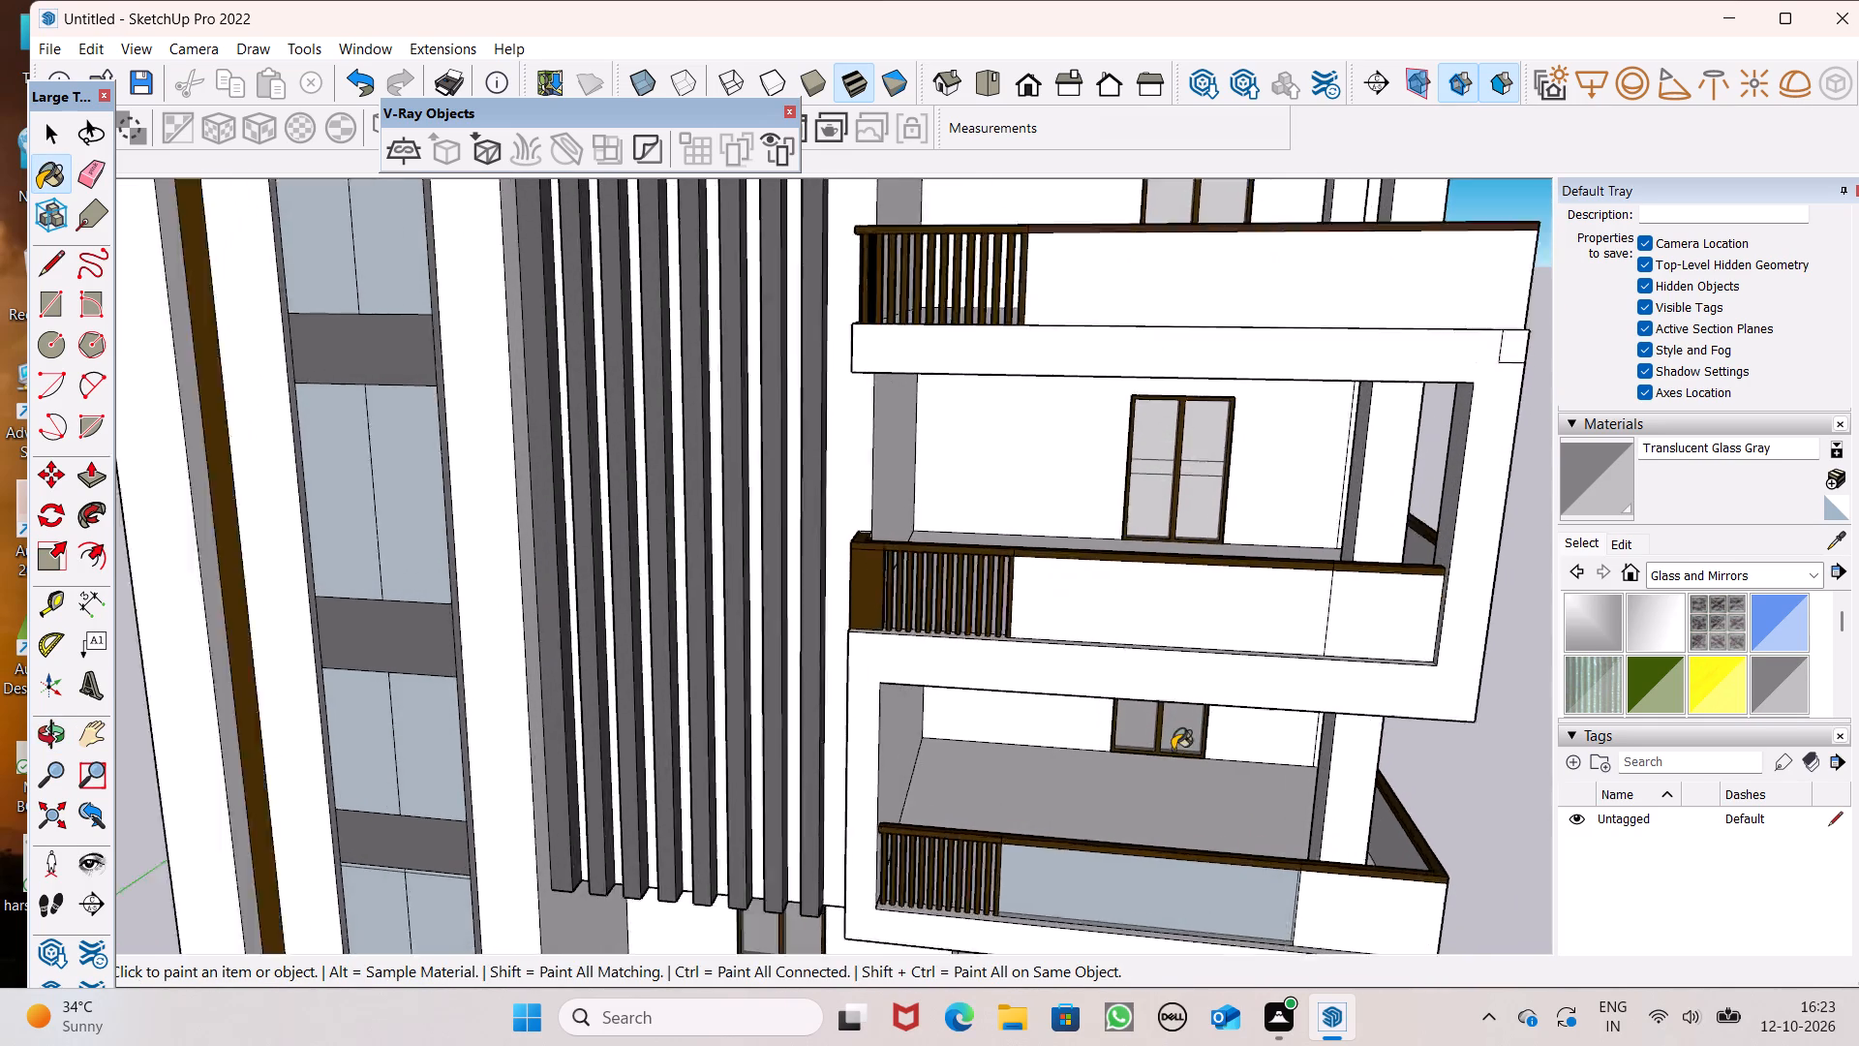
scroll(1173, 750, up, 4)
click(1196, 464)
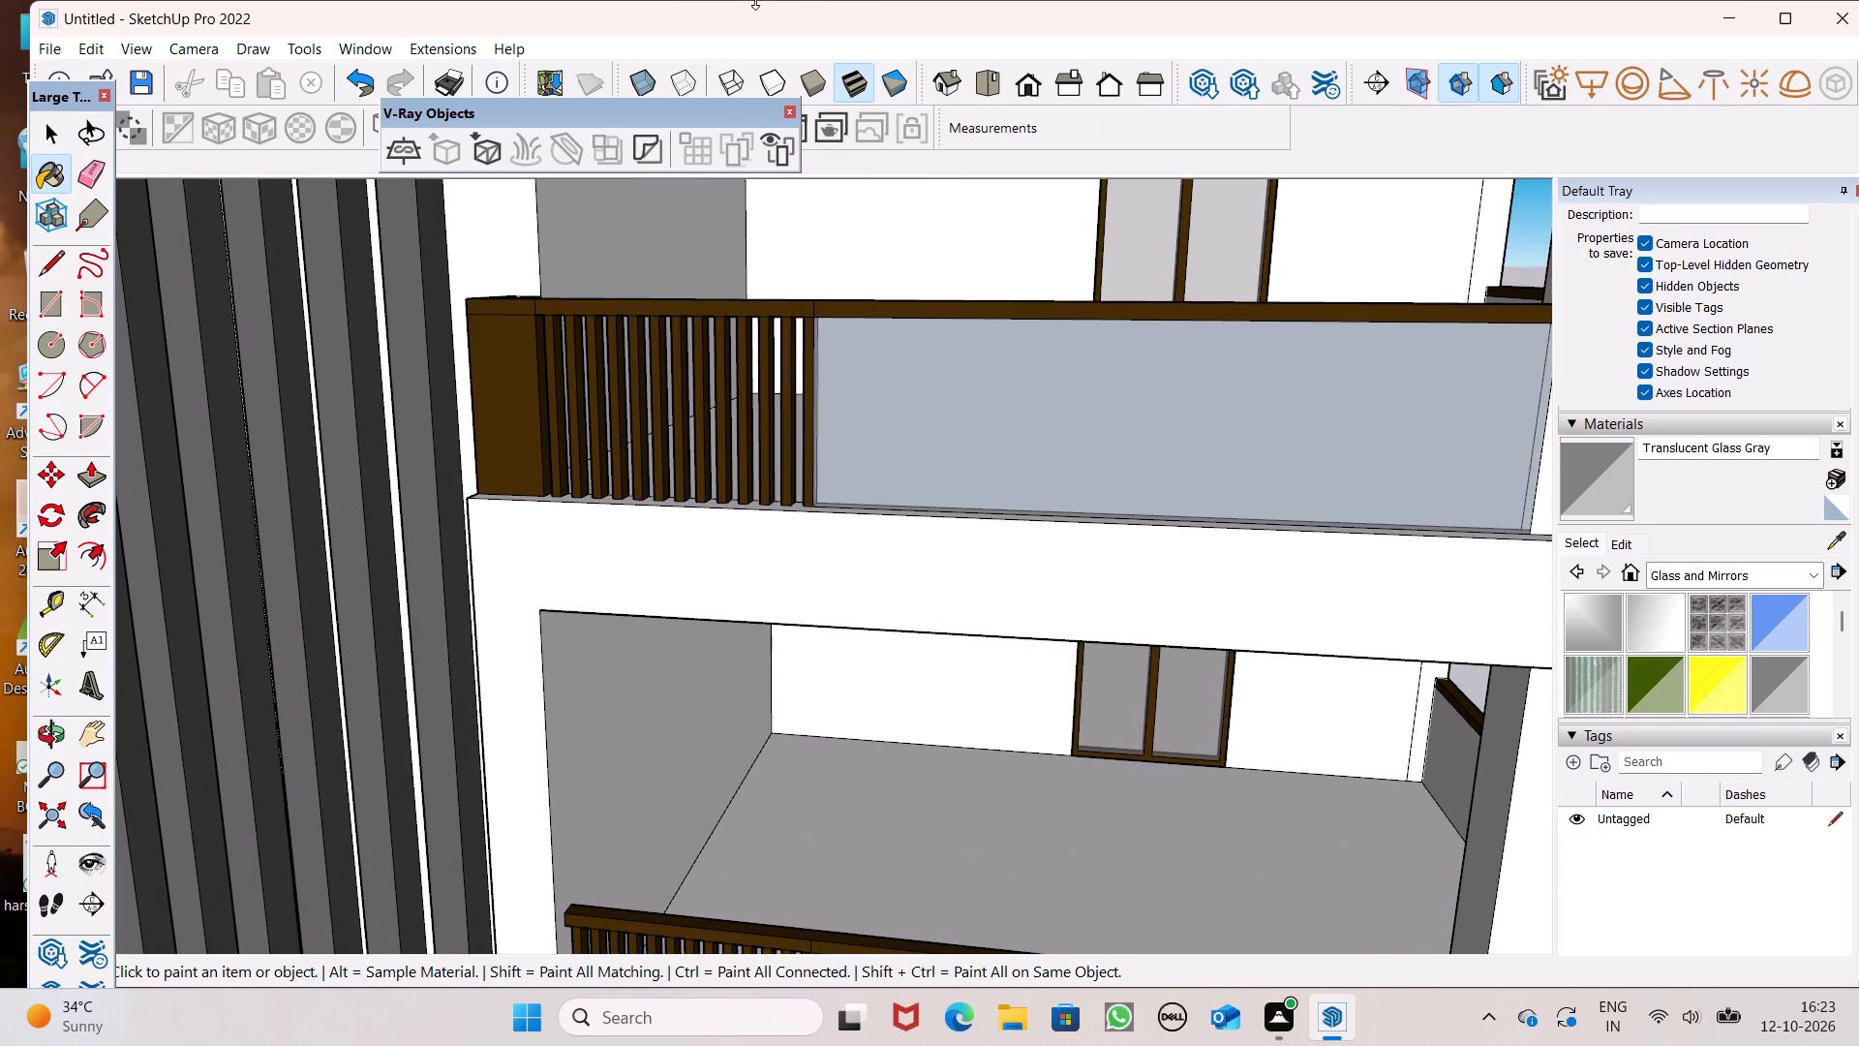
Paint the outer and inner faces of the top balcony's front railing panel with Translucent Glass Gray.
scroll(1027, 536, down, 5)
scroll(1047, 890, down, 6)
scroll(1088, 415, up, 5)
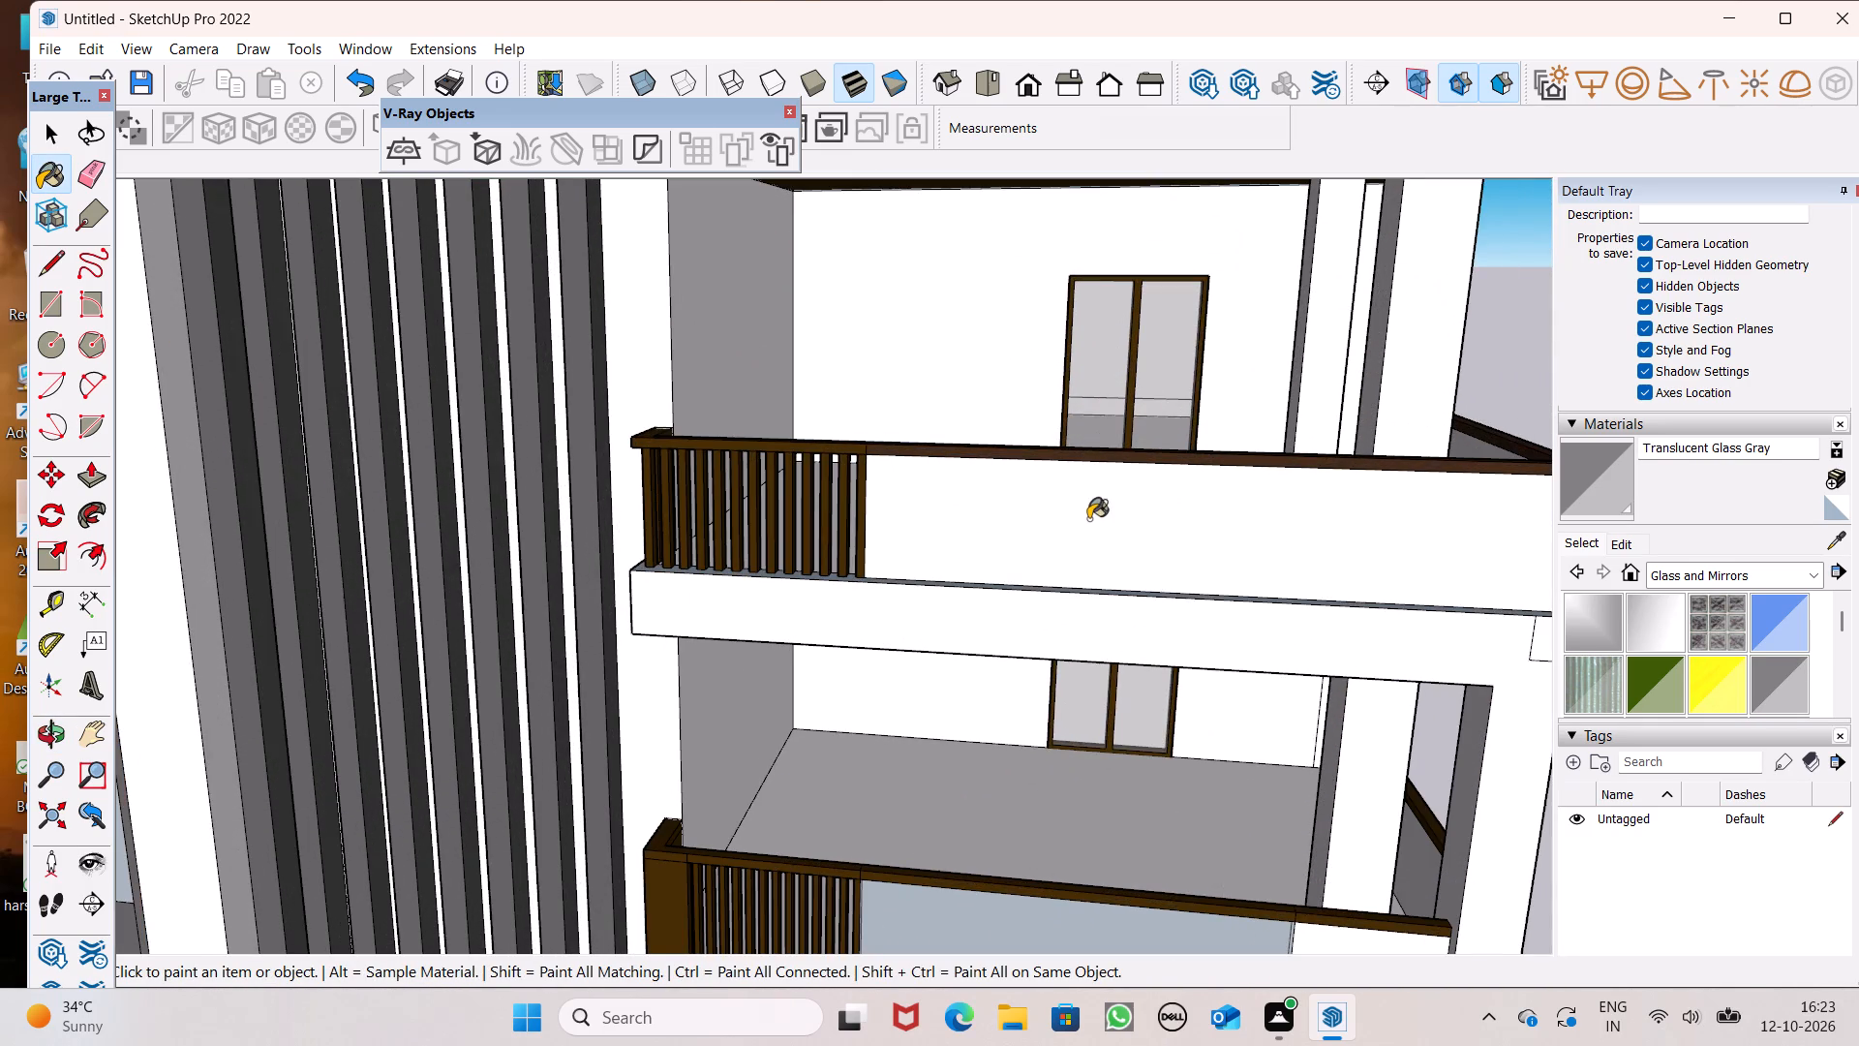
click(1088, 519)
scroll(1196, 439, down, 3)
middle_drag(1273, 517, 457, 625)
scroll(648, 613, up, 7)
click(523, 574)
Paint the inner faces of the lowest and middle balconies' front railing panels with Translucent Glass Gray.
scroll(735, 503, down, 4)
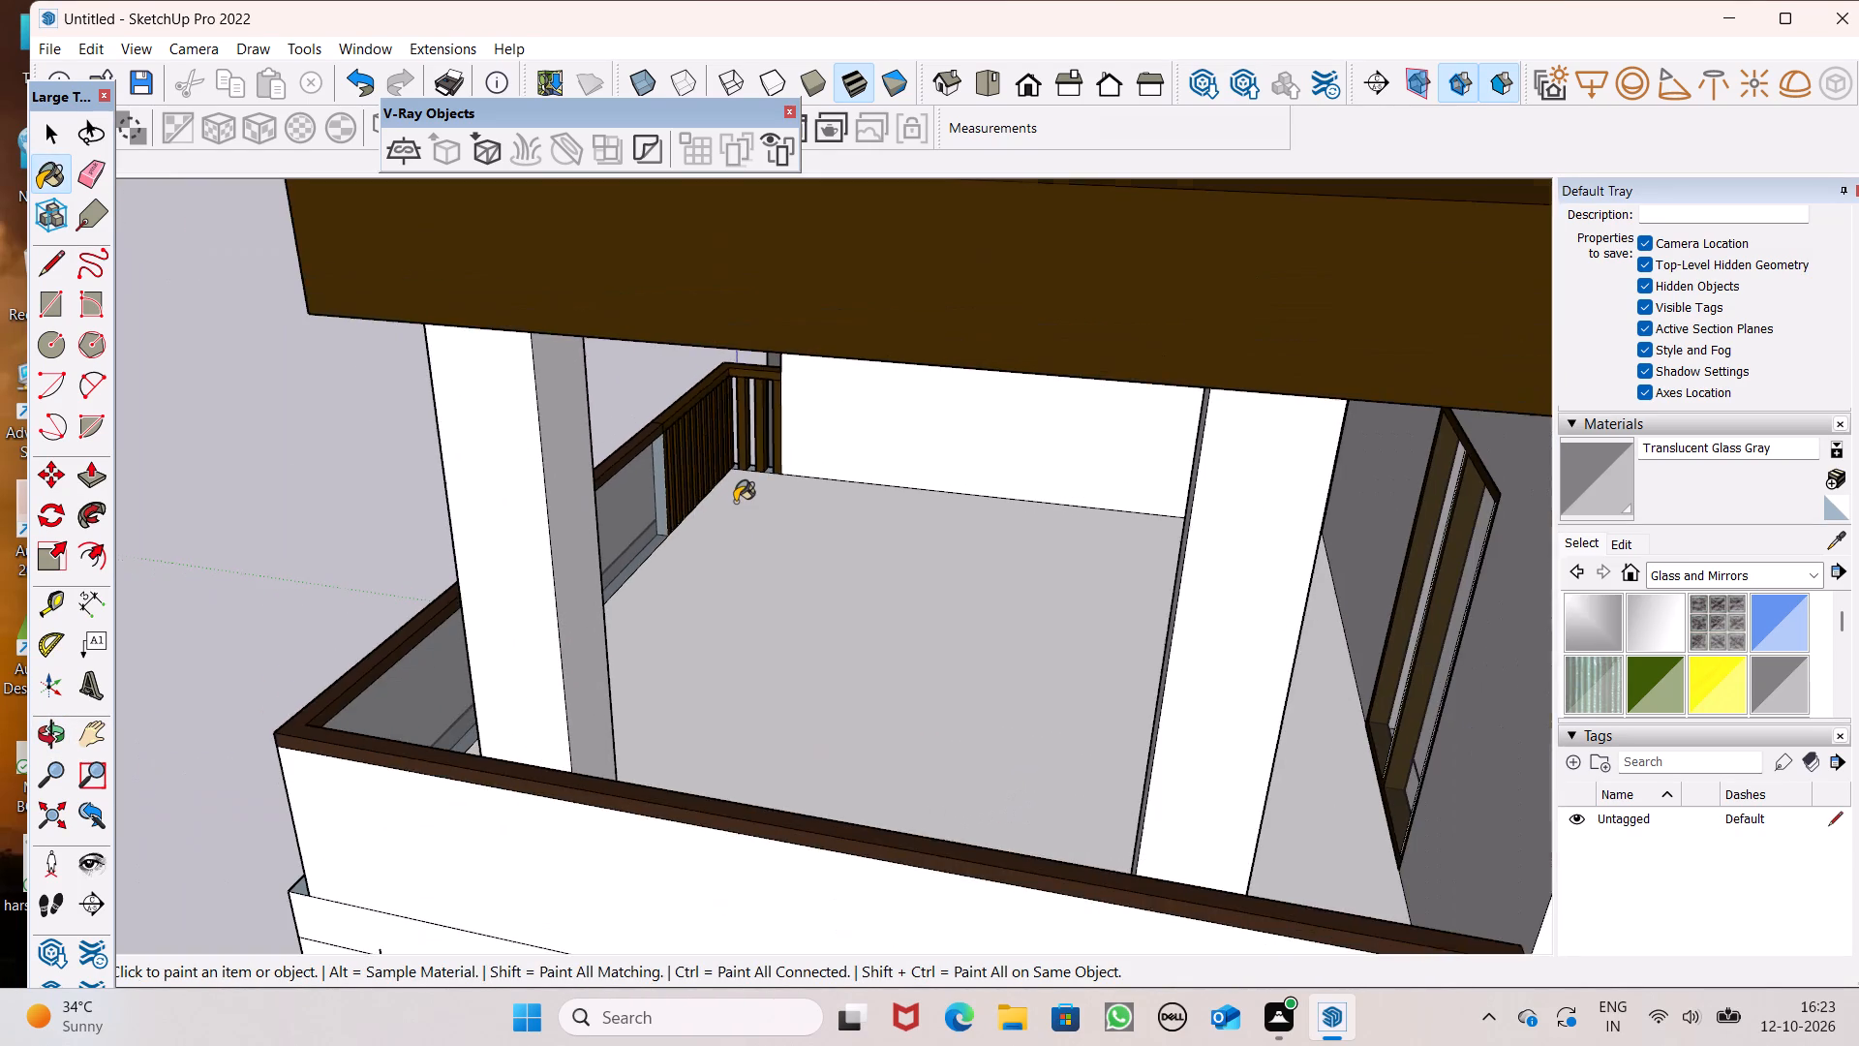
scroll(753, 446, down, 6)
scroll(820, 403, down, 3)
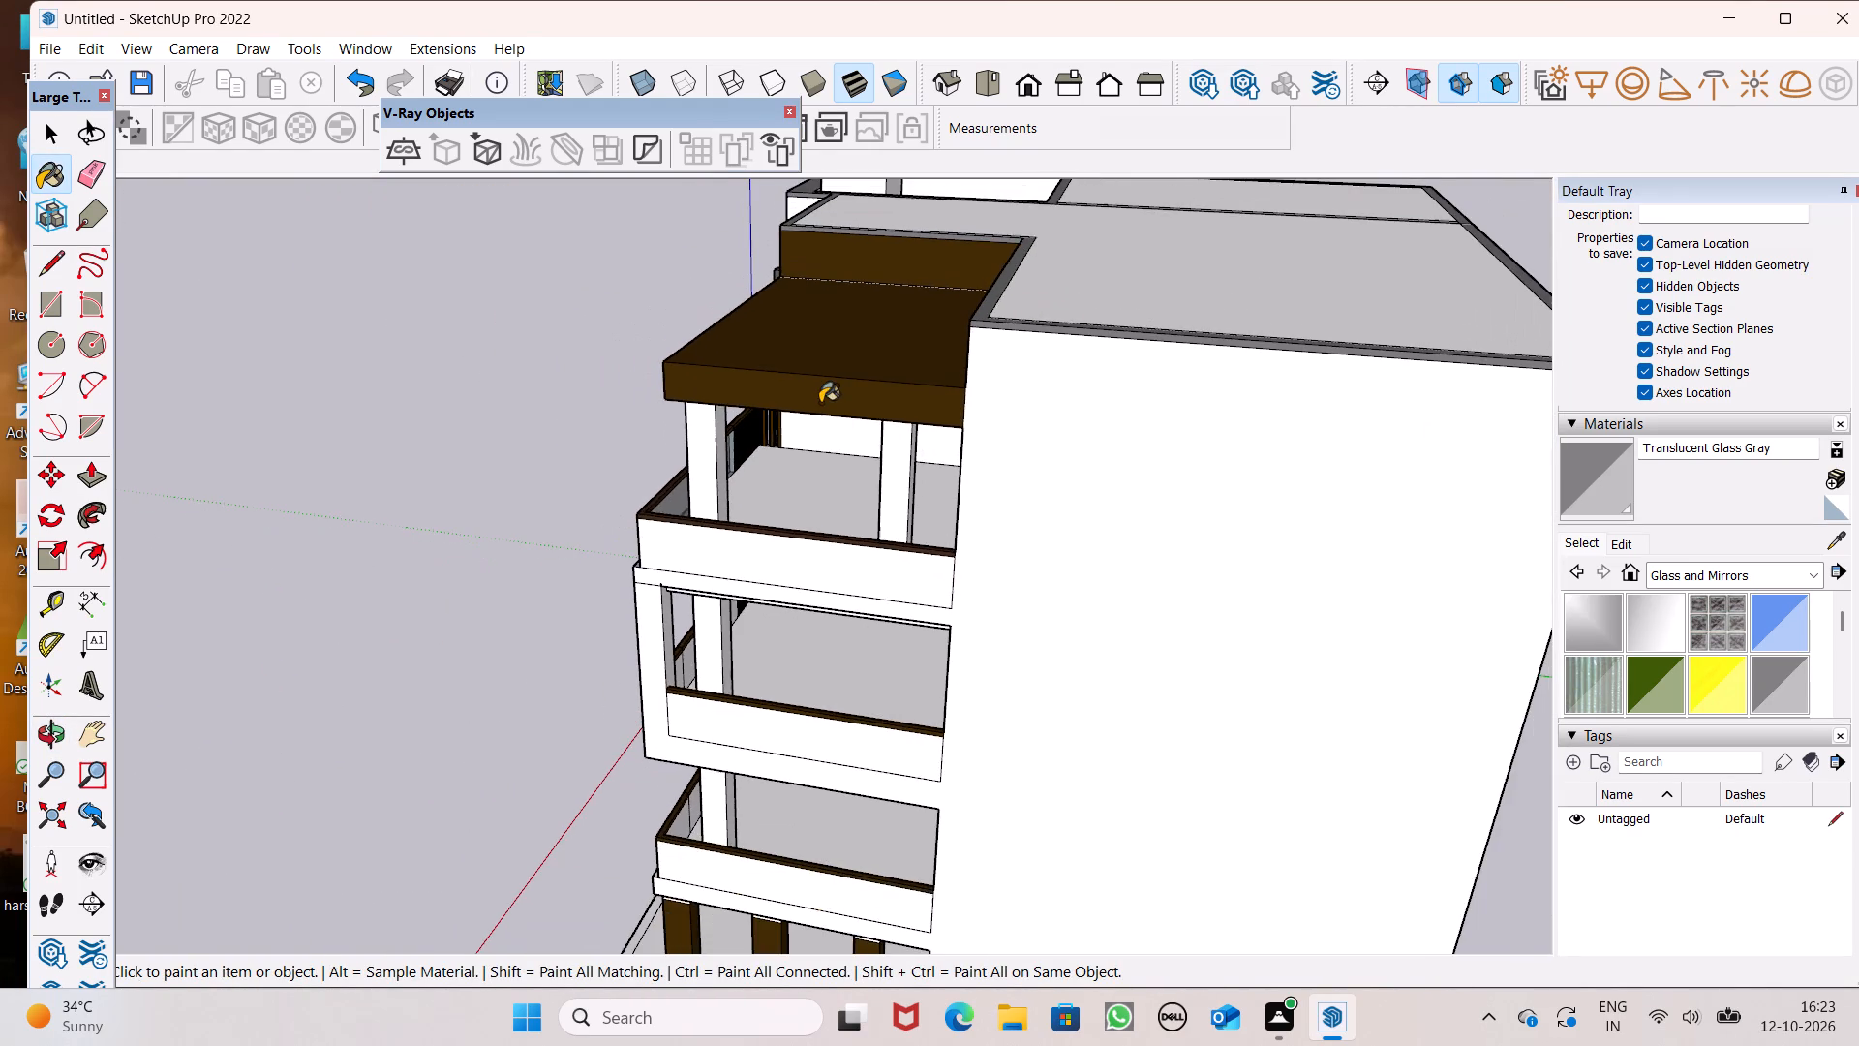
scroll(820, 403, down, 1)
middle_drag(773, 543, 1205, 423)
scroll(689, 540, down, 3)
middle_drag(798, 673, 672, 704)
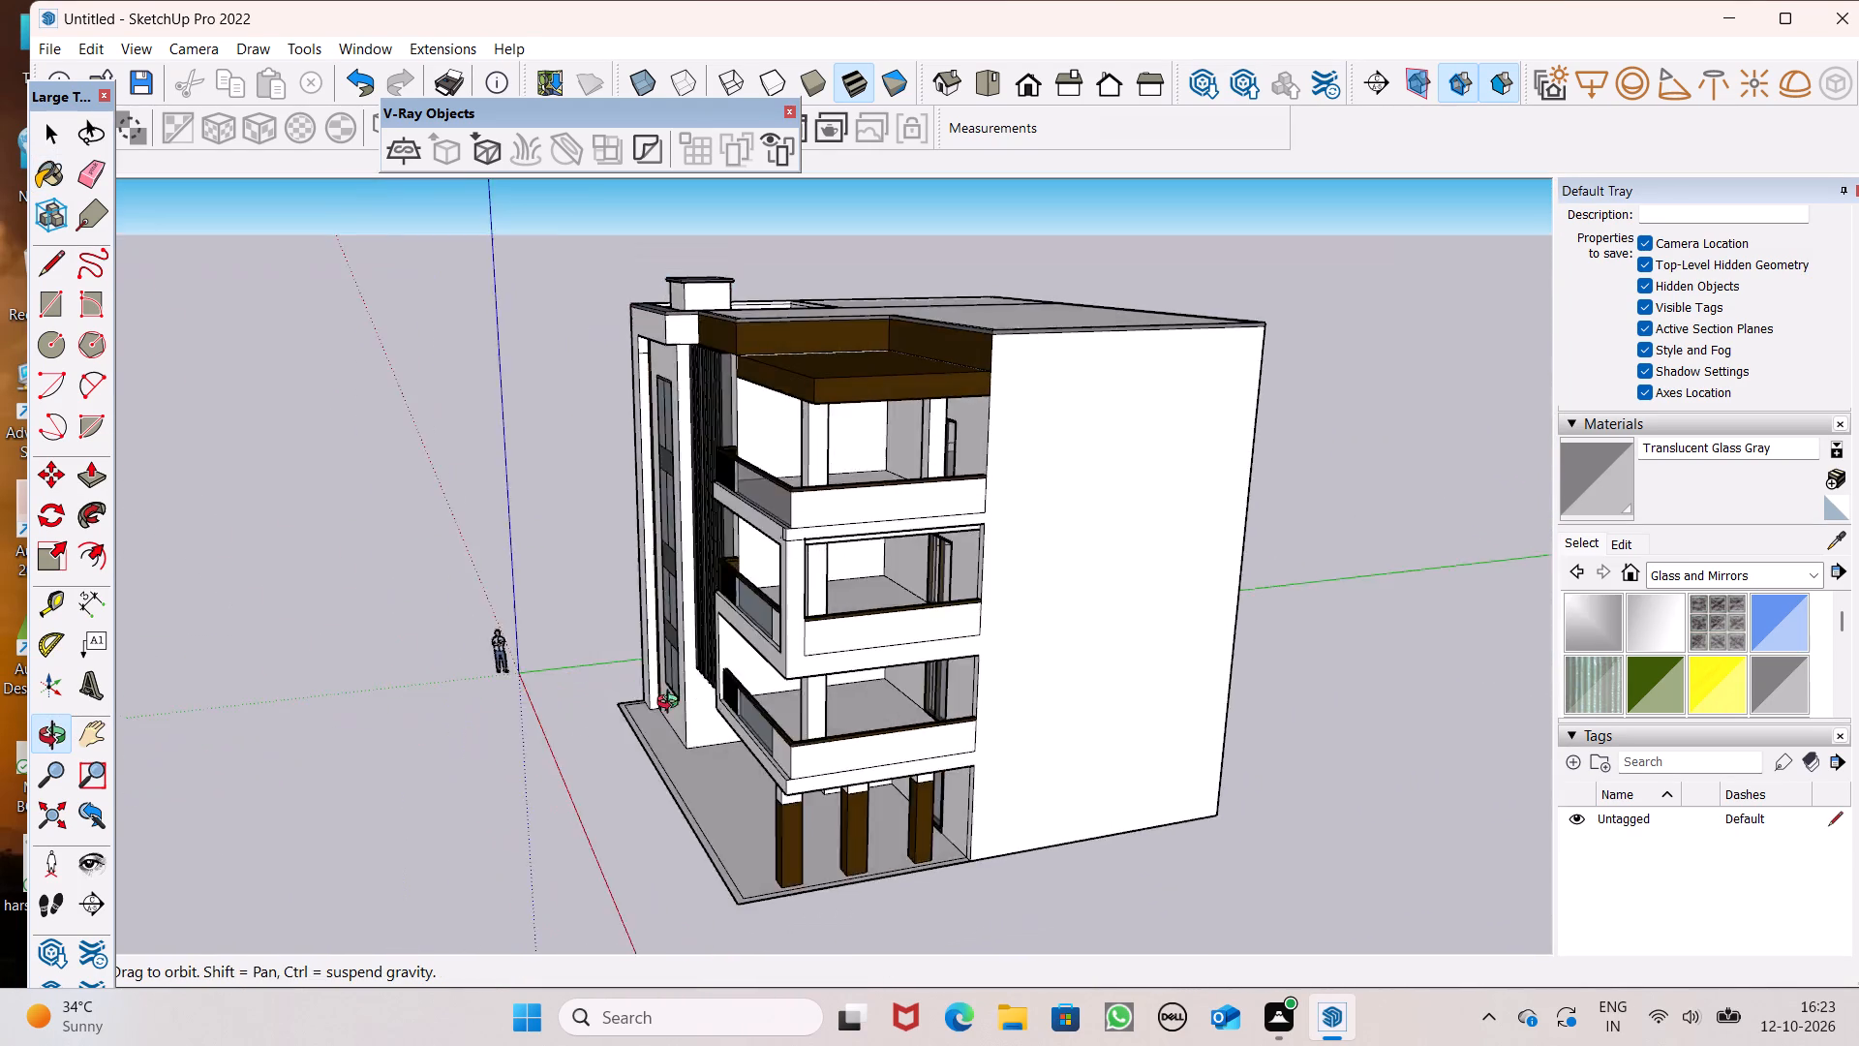
middle_drag(672, 704, 212, 665)
scroll(537, 668, up, 5)
click(758, 705)
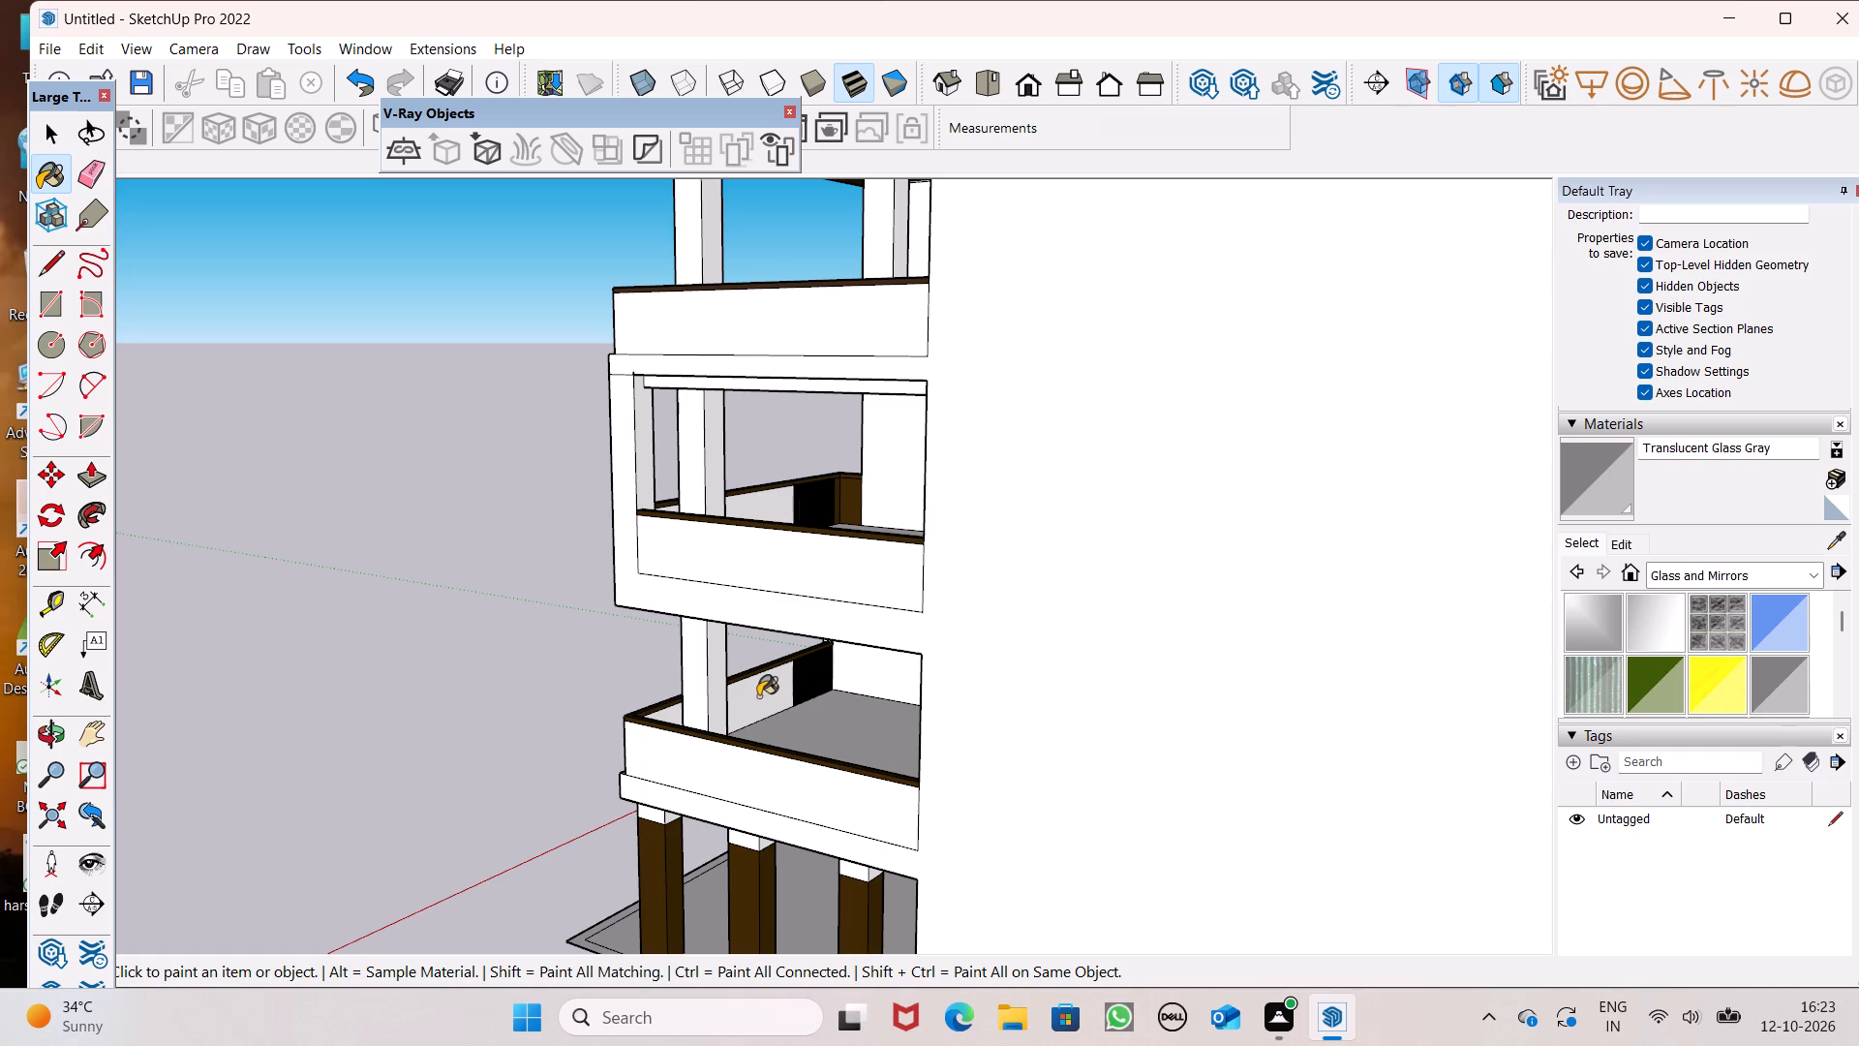
scroll(750, 539, up, 4)
click(766, 497)
middle_drag(863, 583, 871, 804)
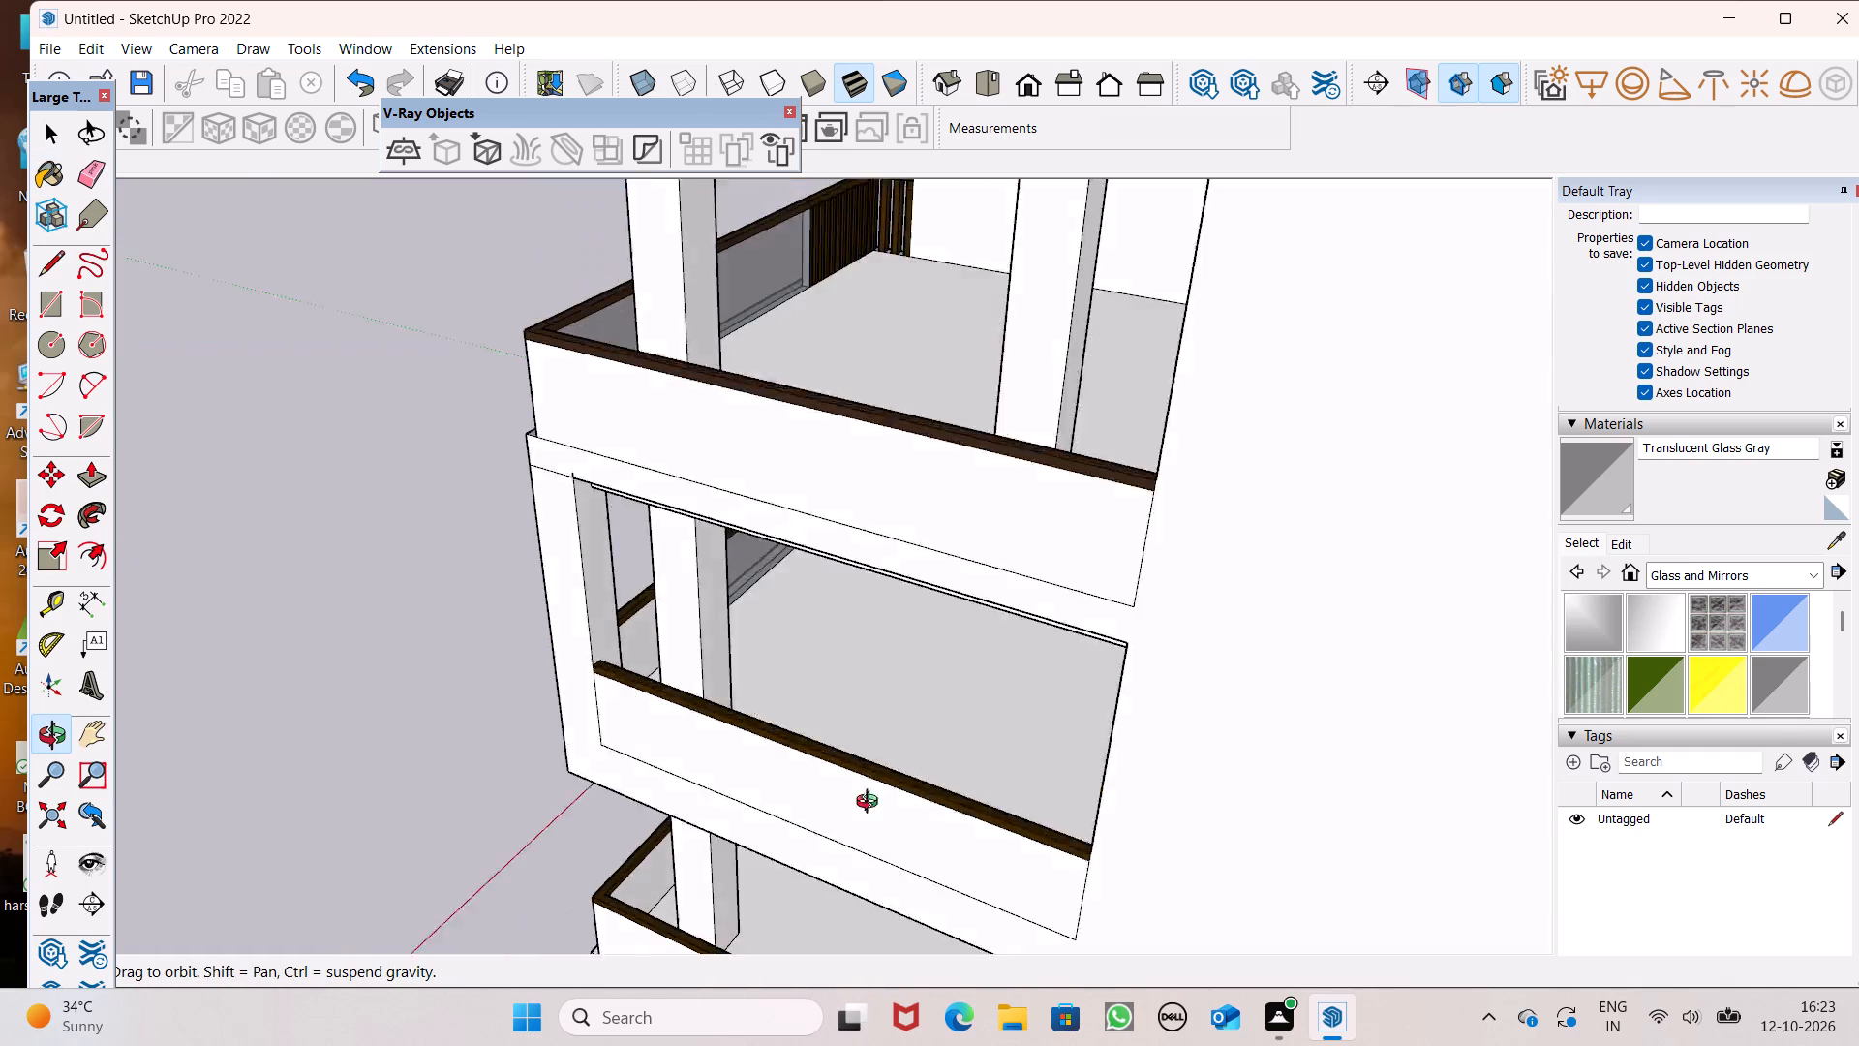
middle_drag(871, 804, 1832, 532)
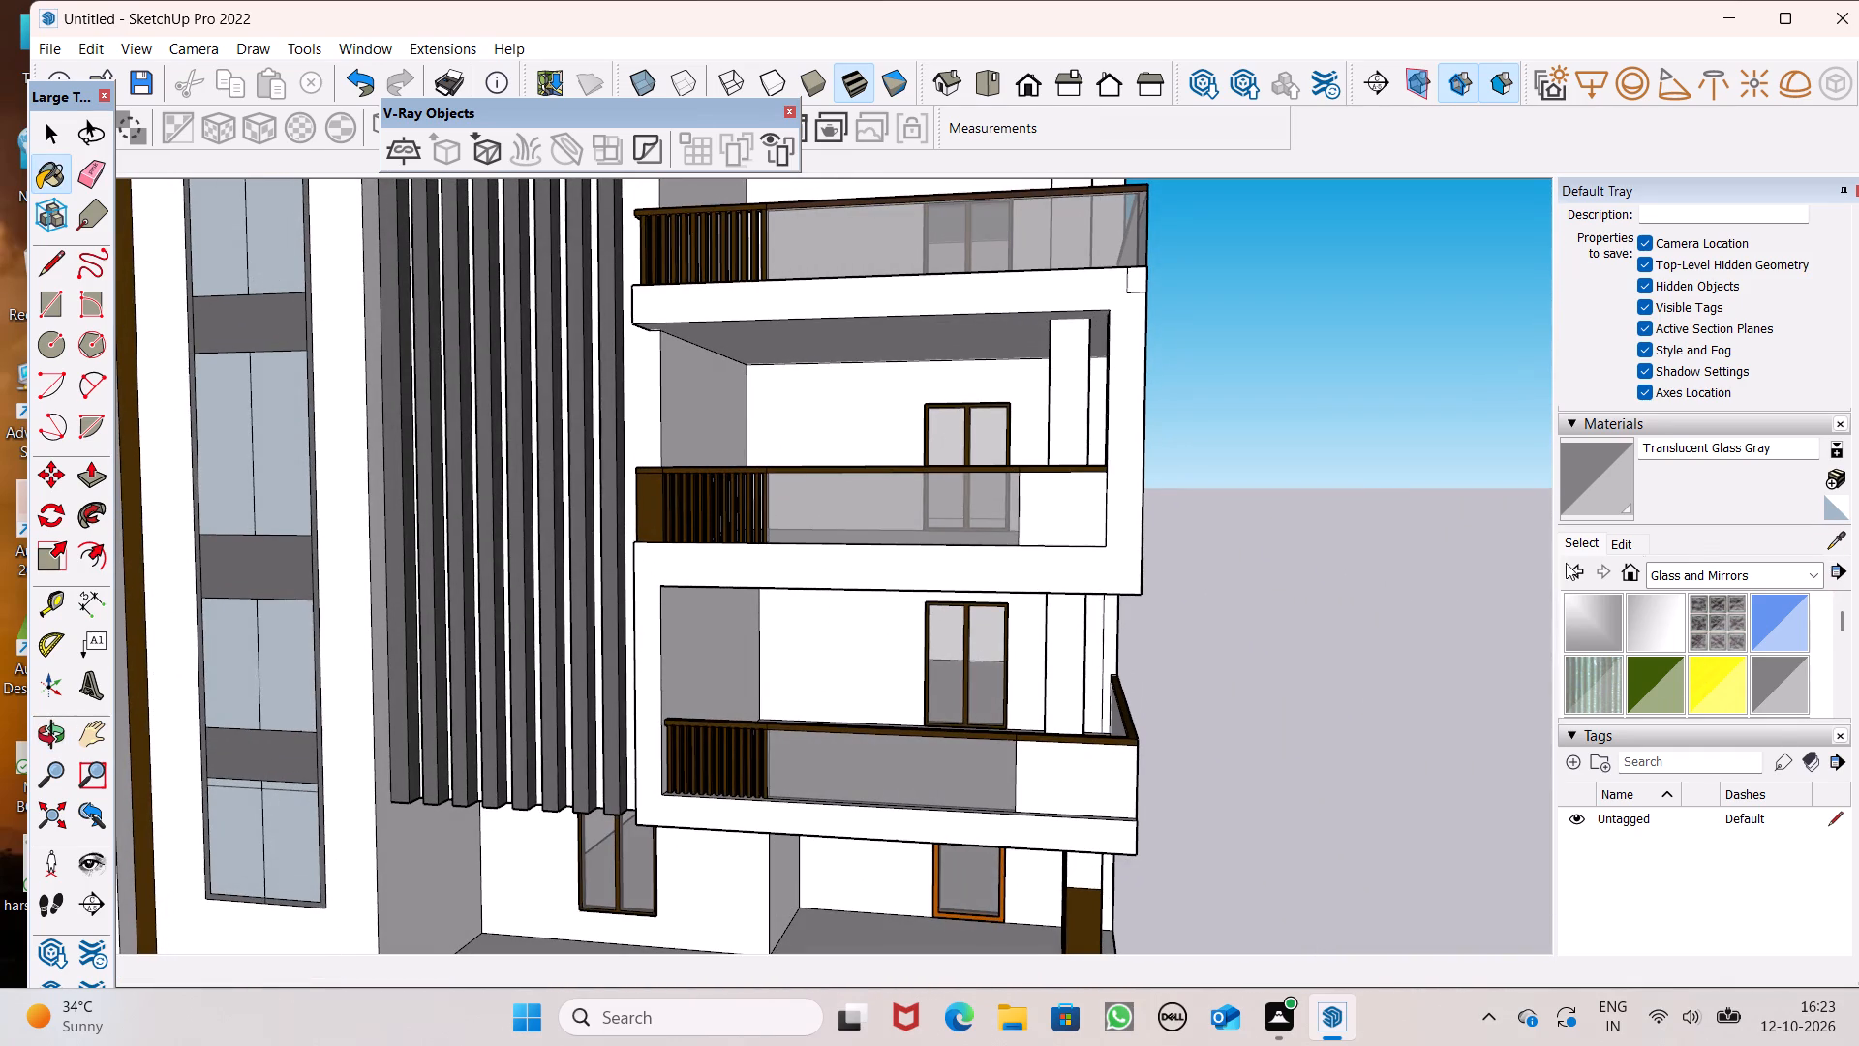
Paint the outer face of the top balcony's side railing panel with Translucent Glass Gray.
scroll(1260, 651, up, 1)
middle_drag(1258, 651, 1341, 755)
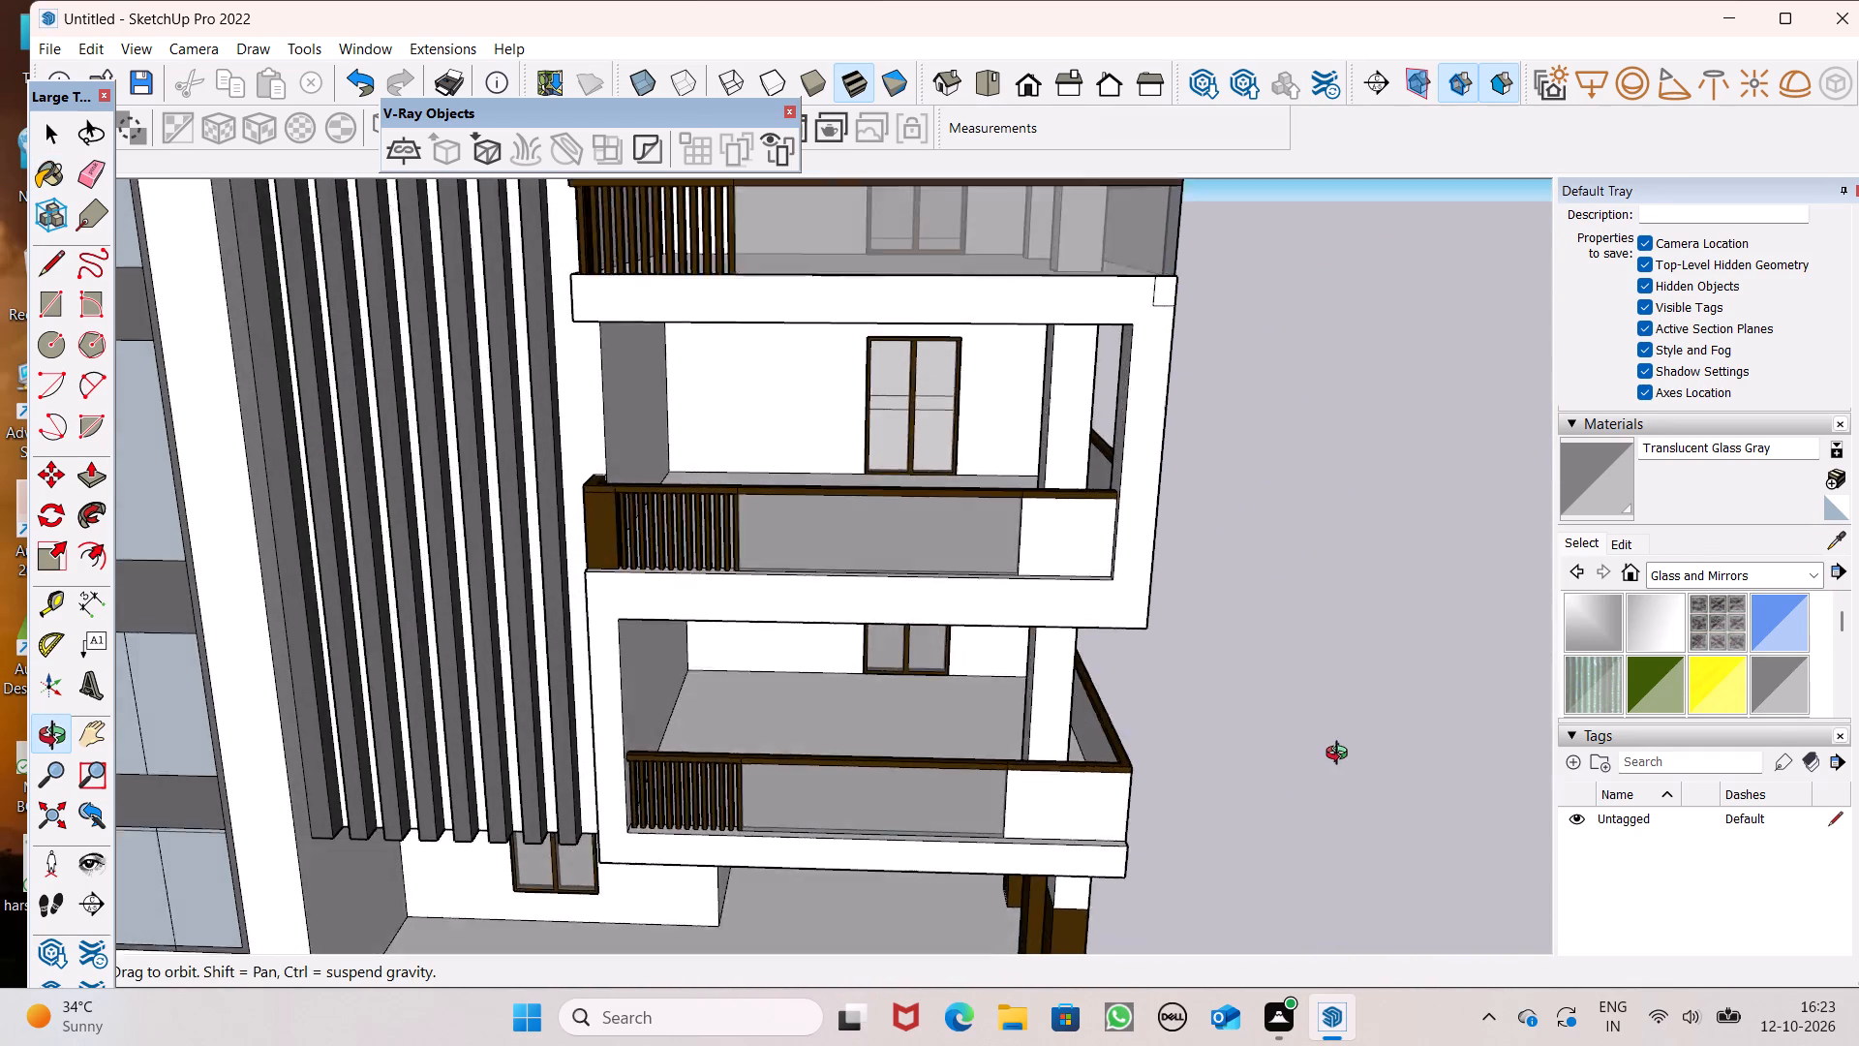
middle_drag(1341, 755, 1349, 709)
scroll(1283, 678, down, 6)
middle_drag(1284, 655, 600, 729)
scroll(825, 525, up, 2)
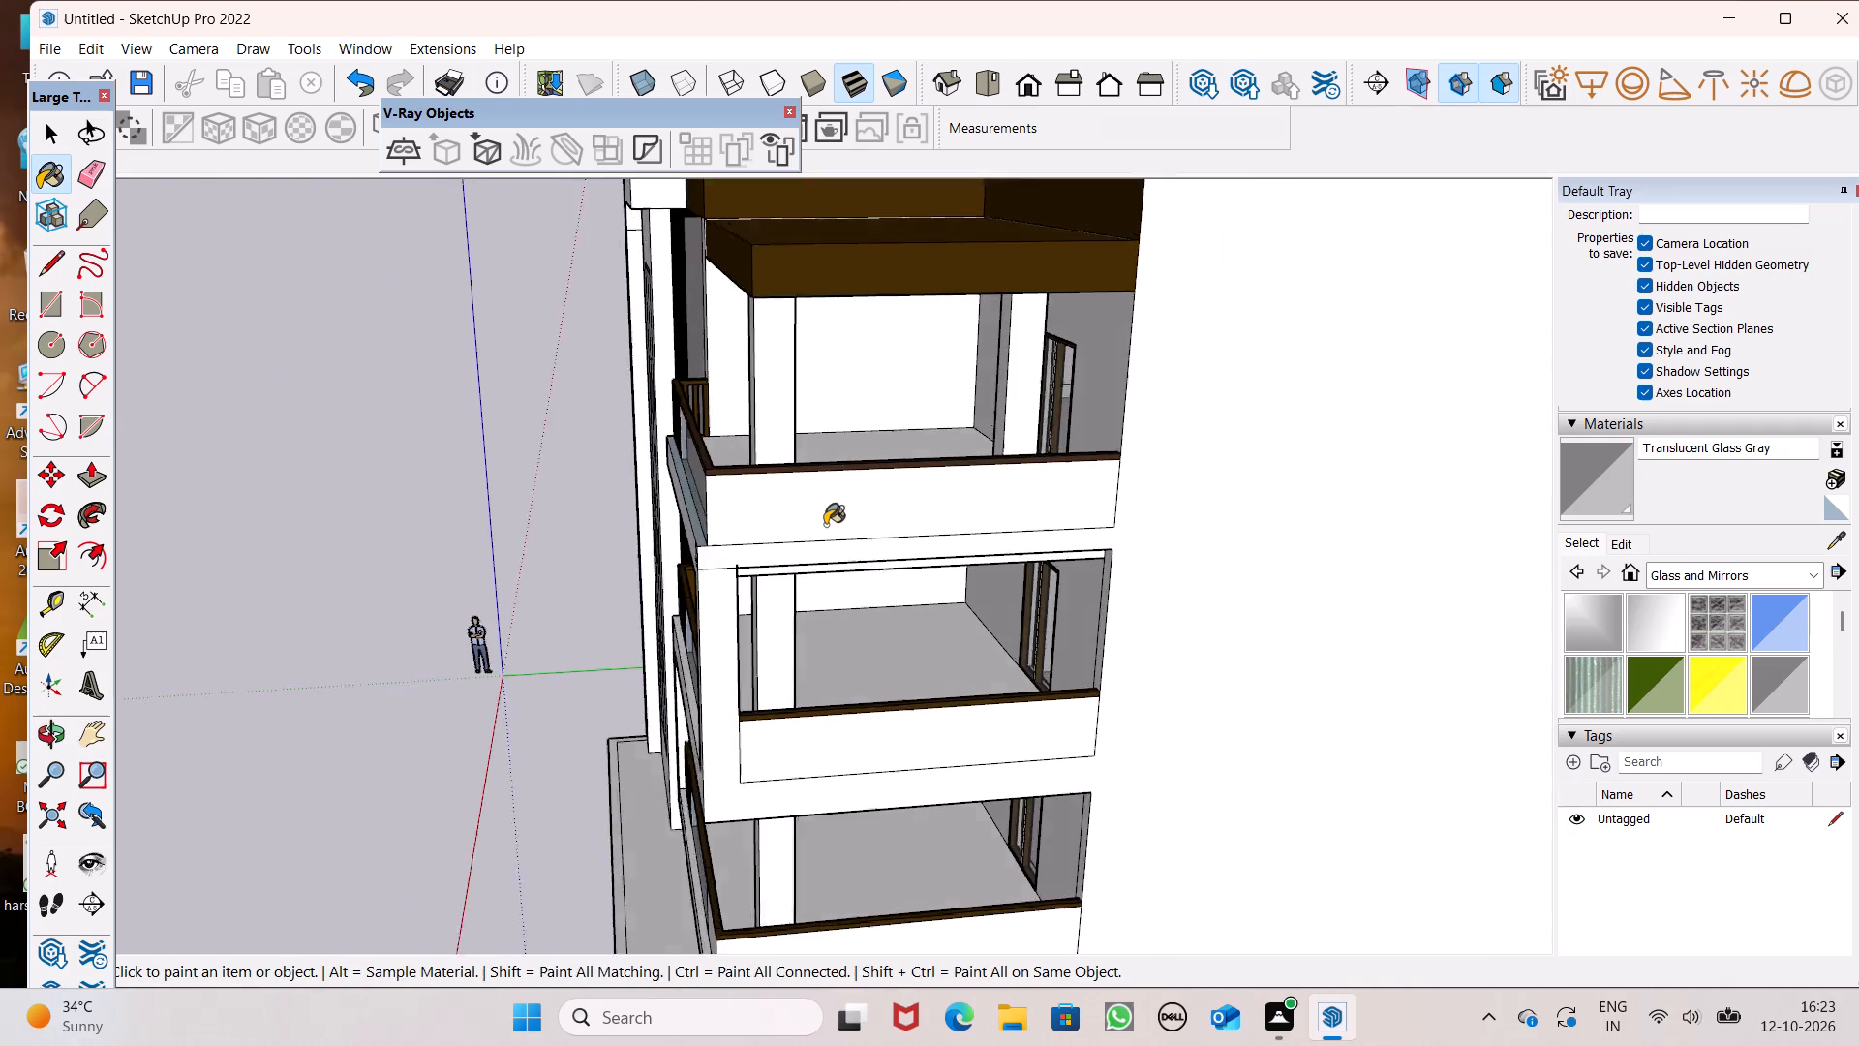
scroll(825, 525, up, 3)
click(817, 510)
Paint the inner face of the top balcony's side railing panel with Translucent Glass Gray.
scroll(820, 497, up, 1)
middle_drag(820, 497, 349, 656)
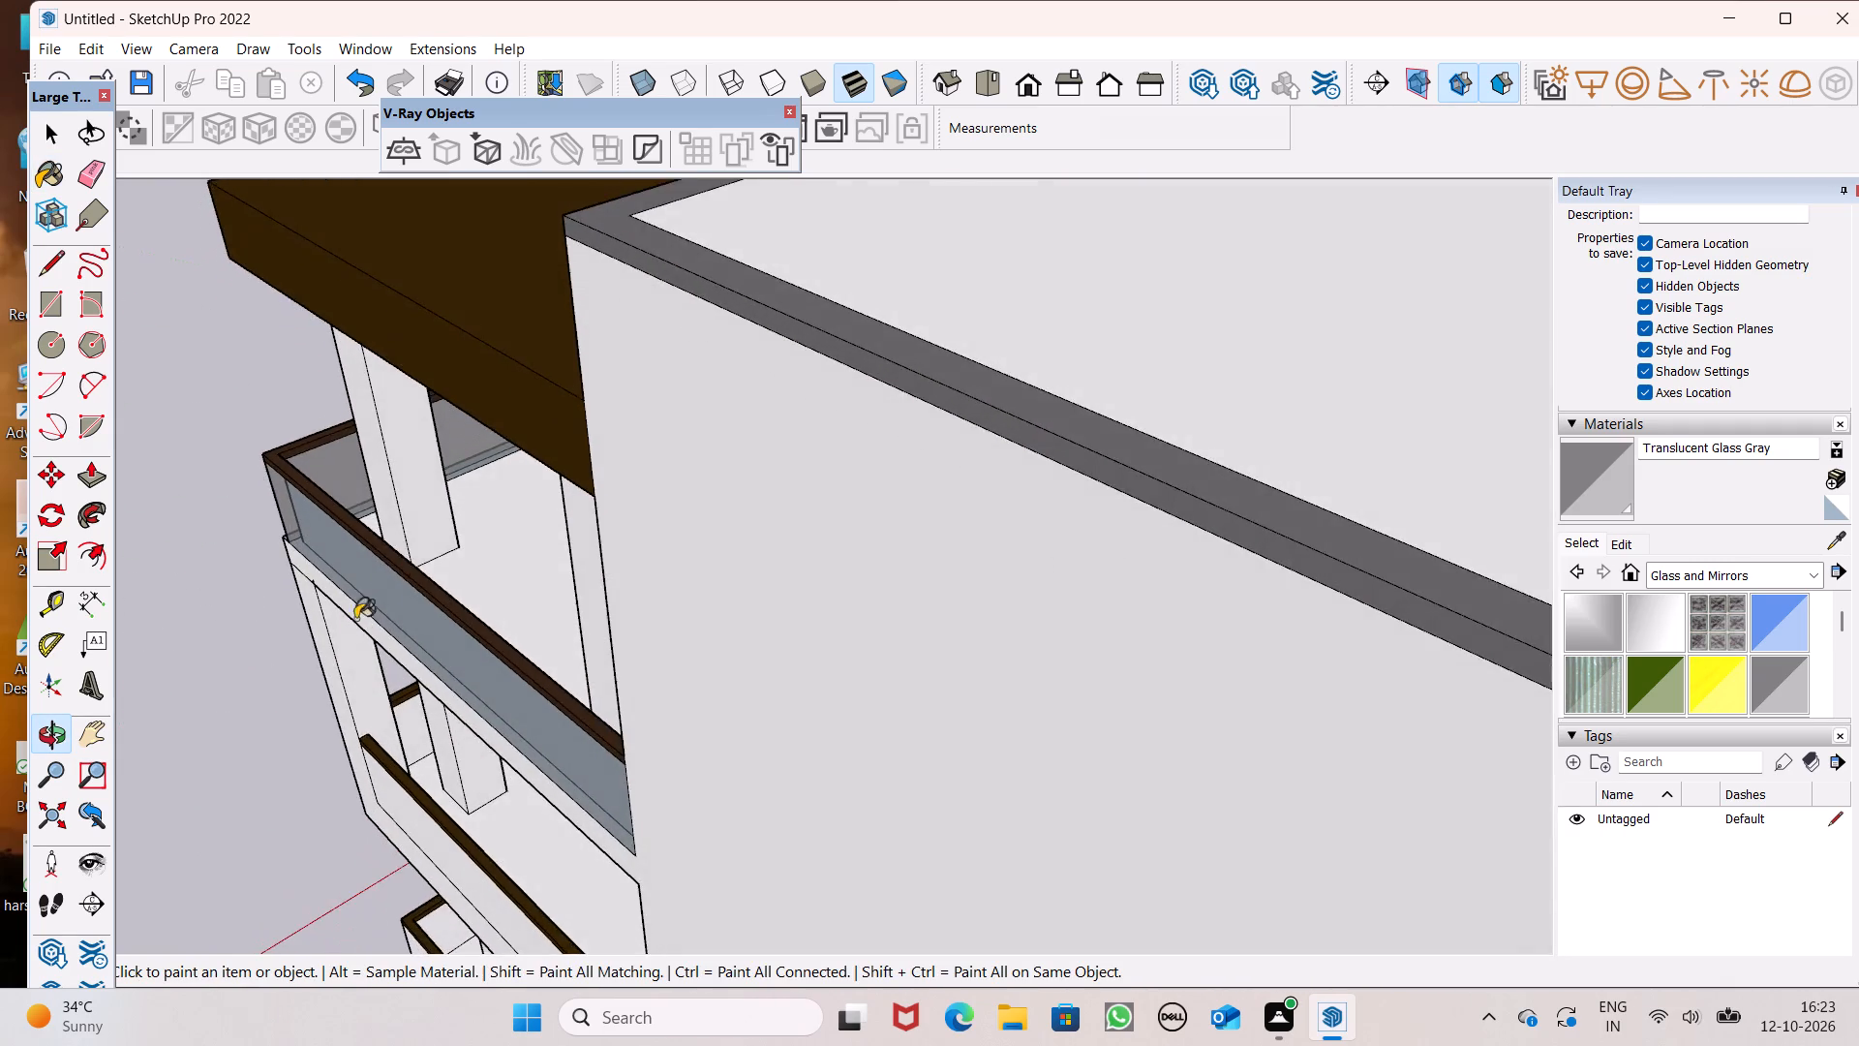
scroll(496, 524, up, 5)
middle_drag(522, 538, 458, 615)
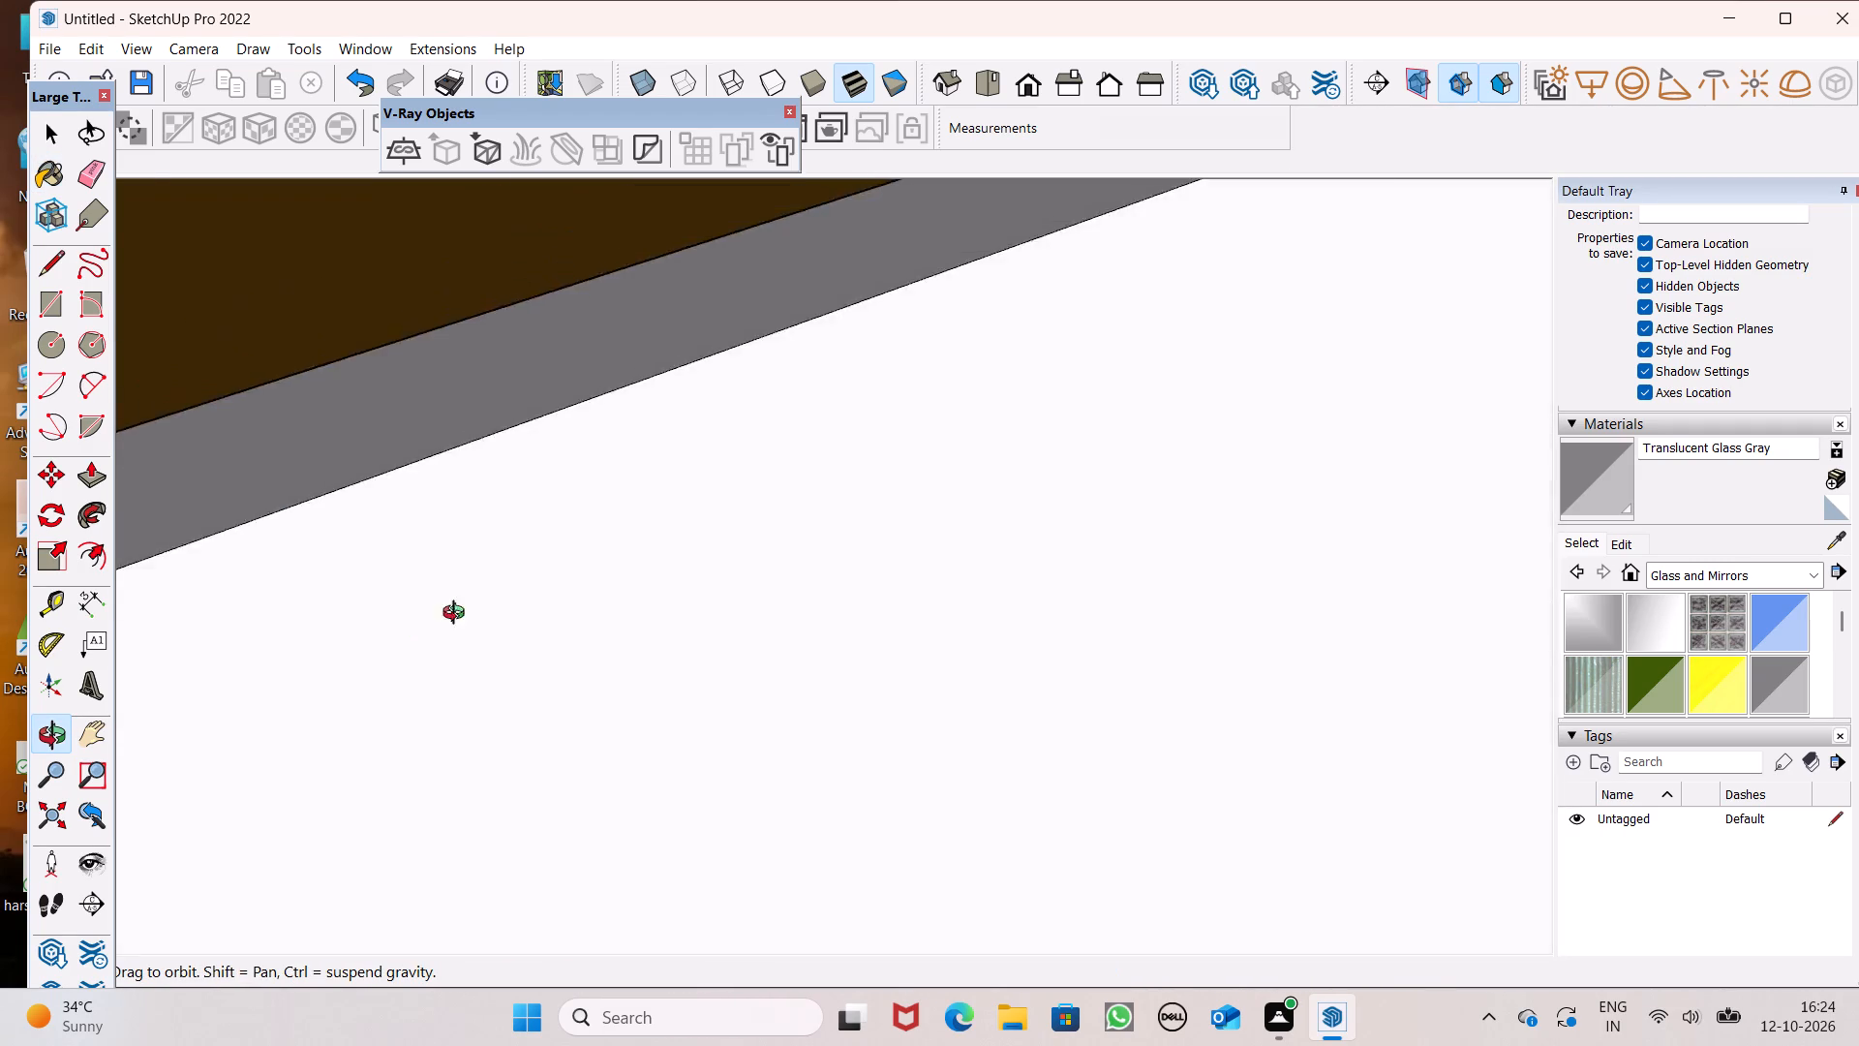
middle_drag(458, 615, 593, 587)
scroll(482, 680, up, 7)
middle_drag(603, 787, 306, 807)
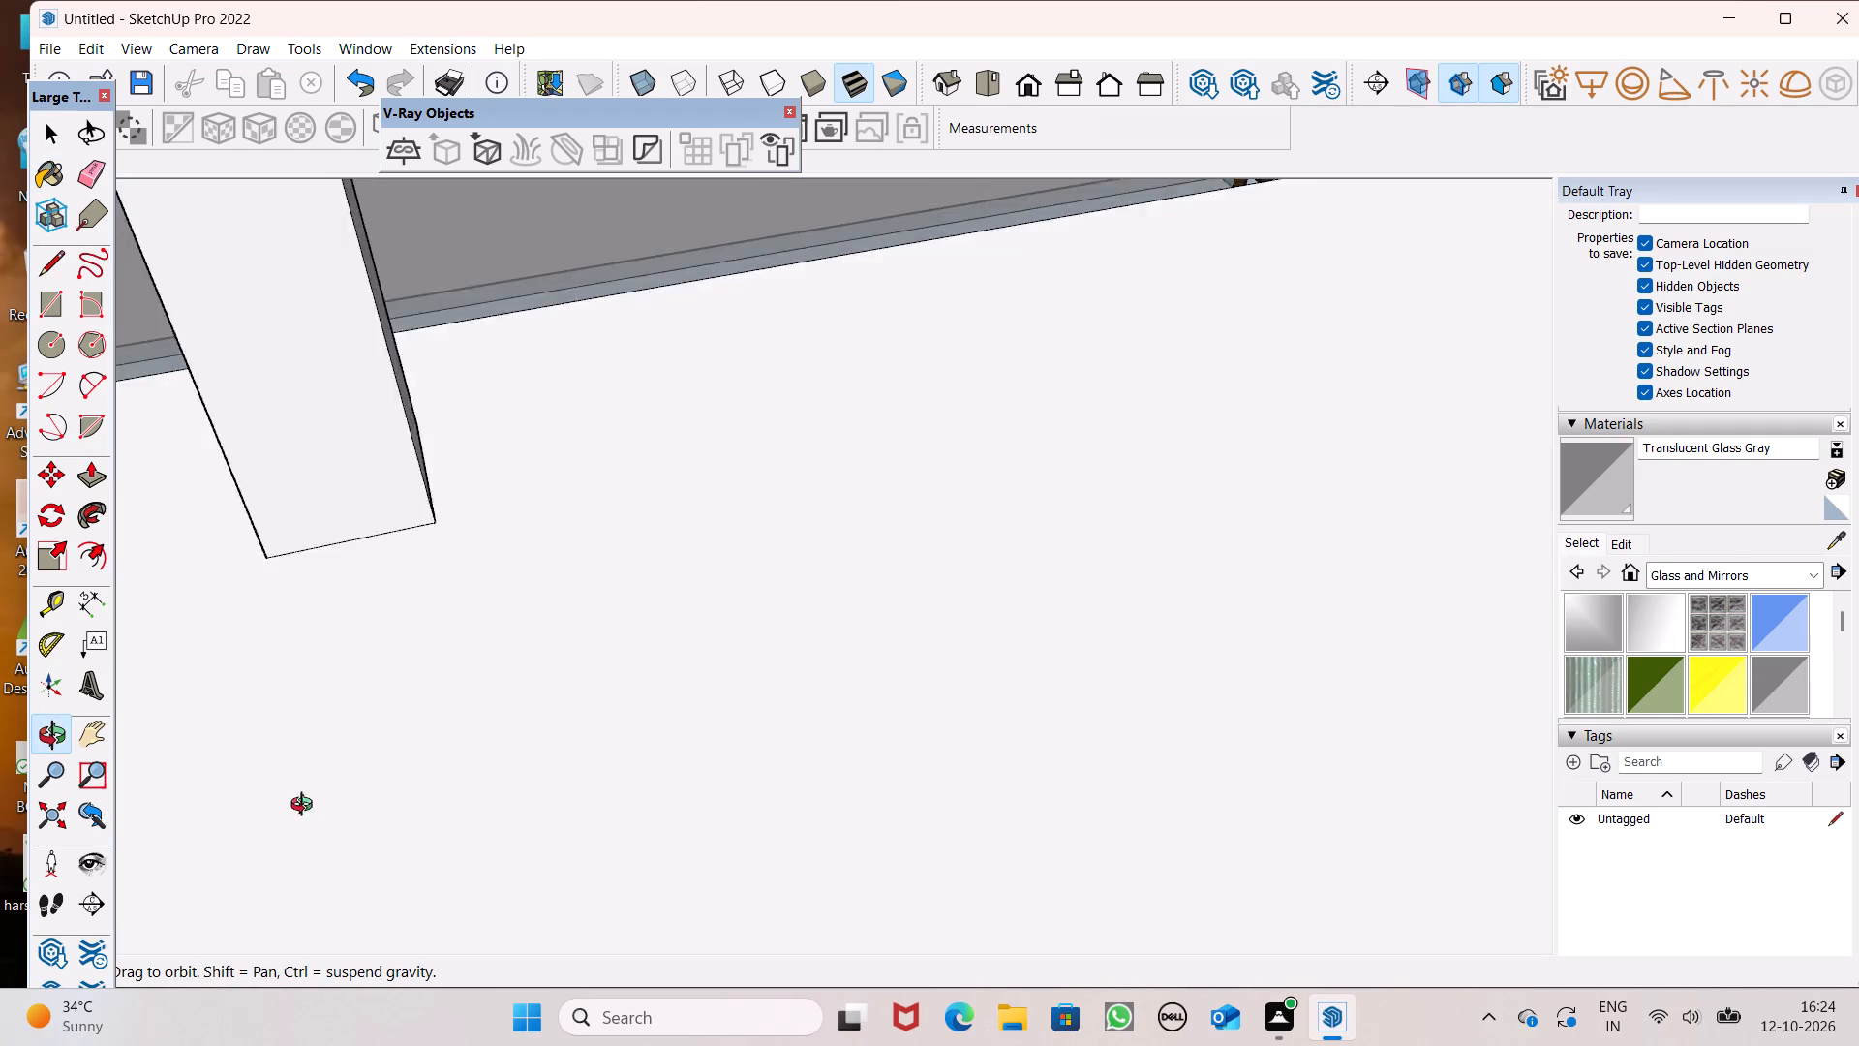
middle_drag(306, 807, 189, 608)
click(151, 333)
Examine the balconies from the side and front to check the railing glazing on each floor.
middle_drag(434, 576, 622, 631)
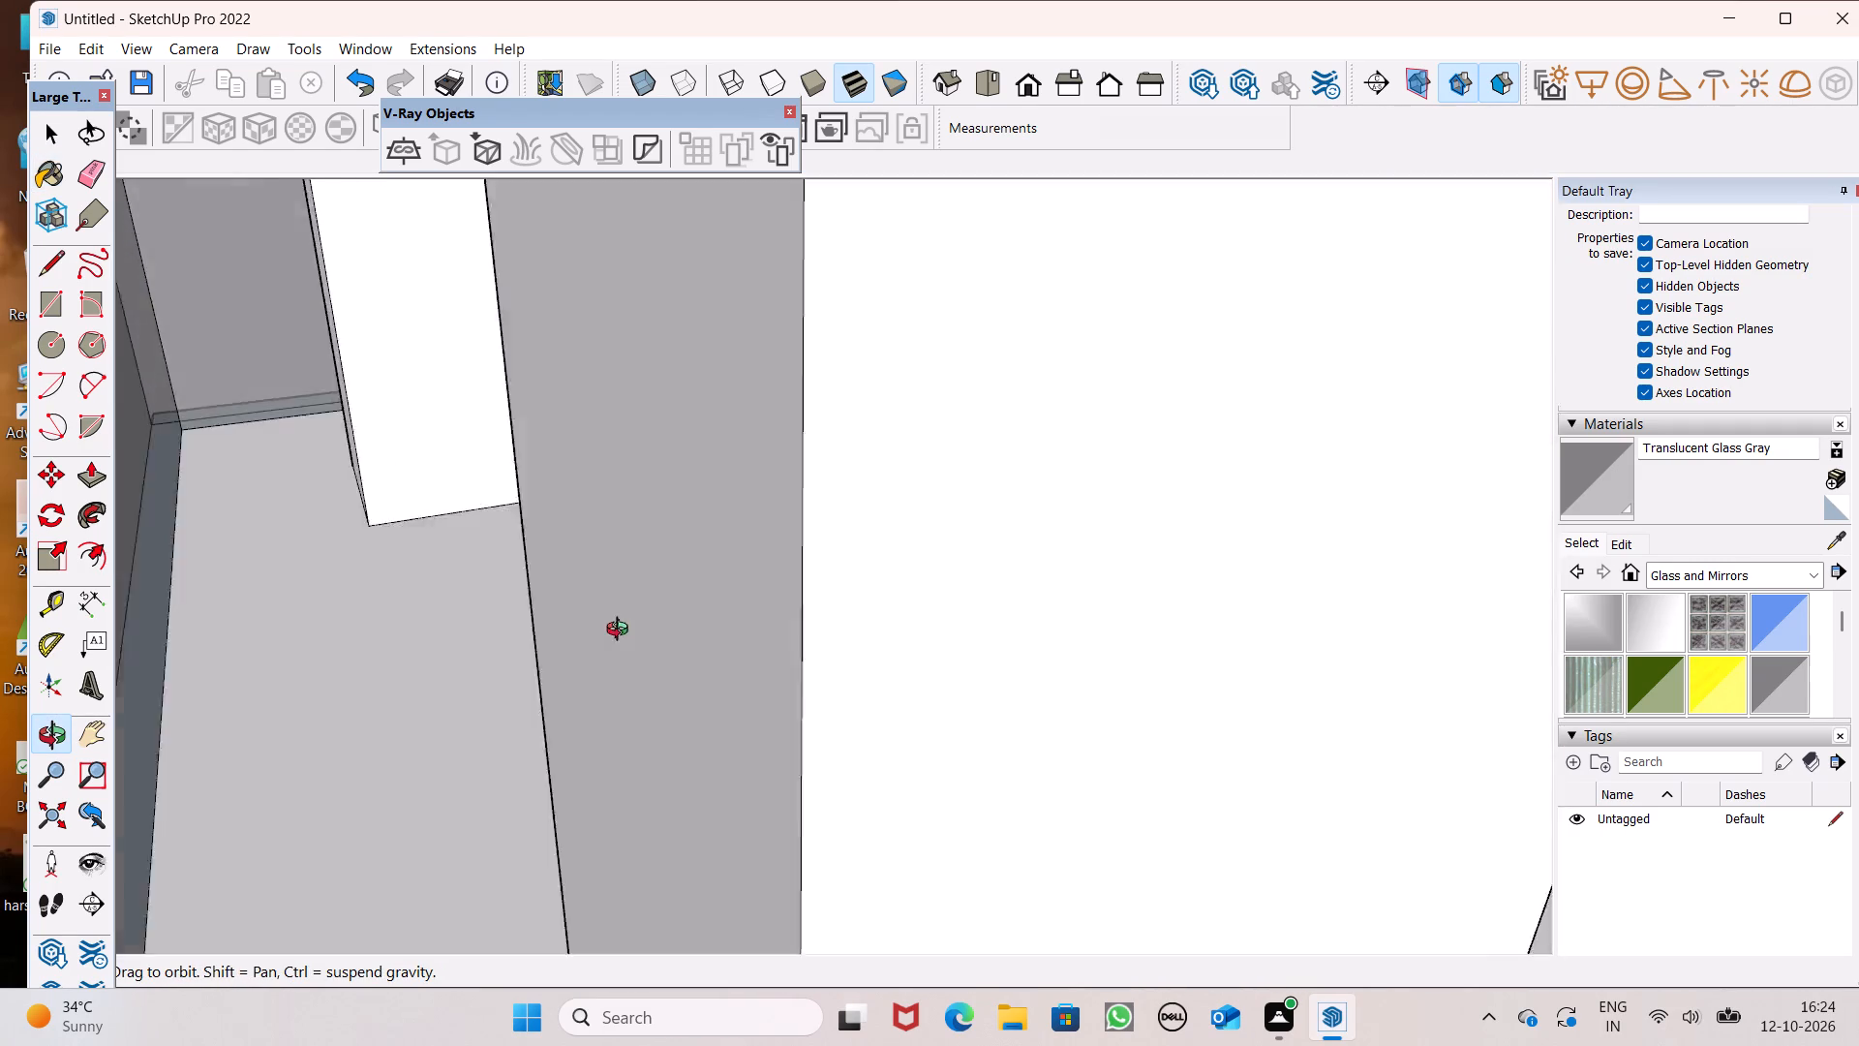
middle_drag(622, 631, 1246, 578)
scroll(551, 657, down, 6)
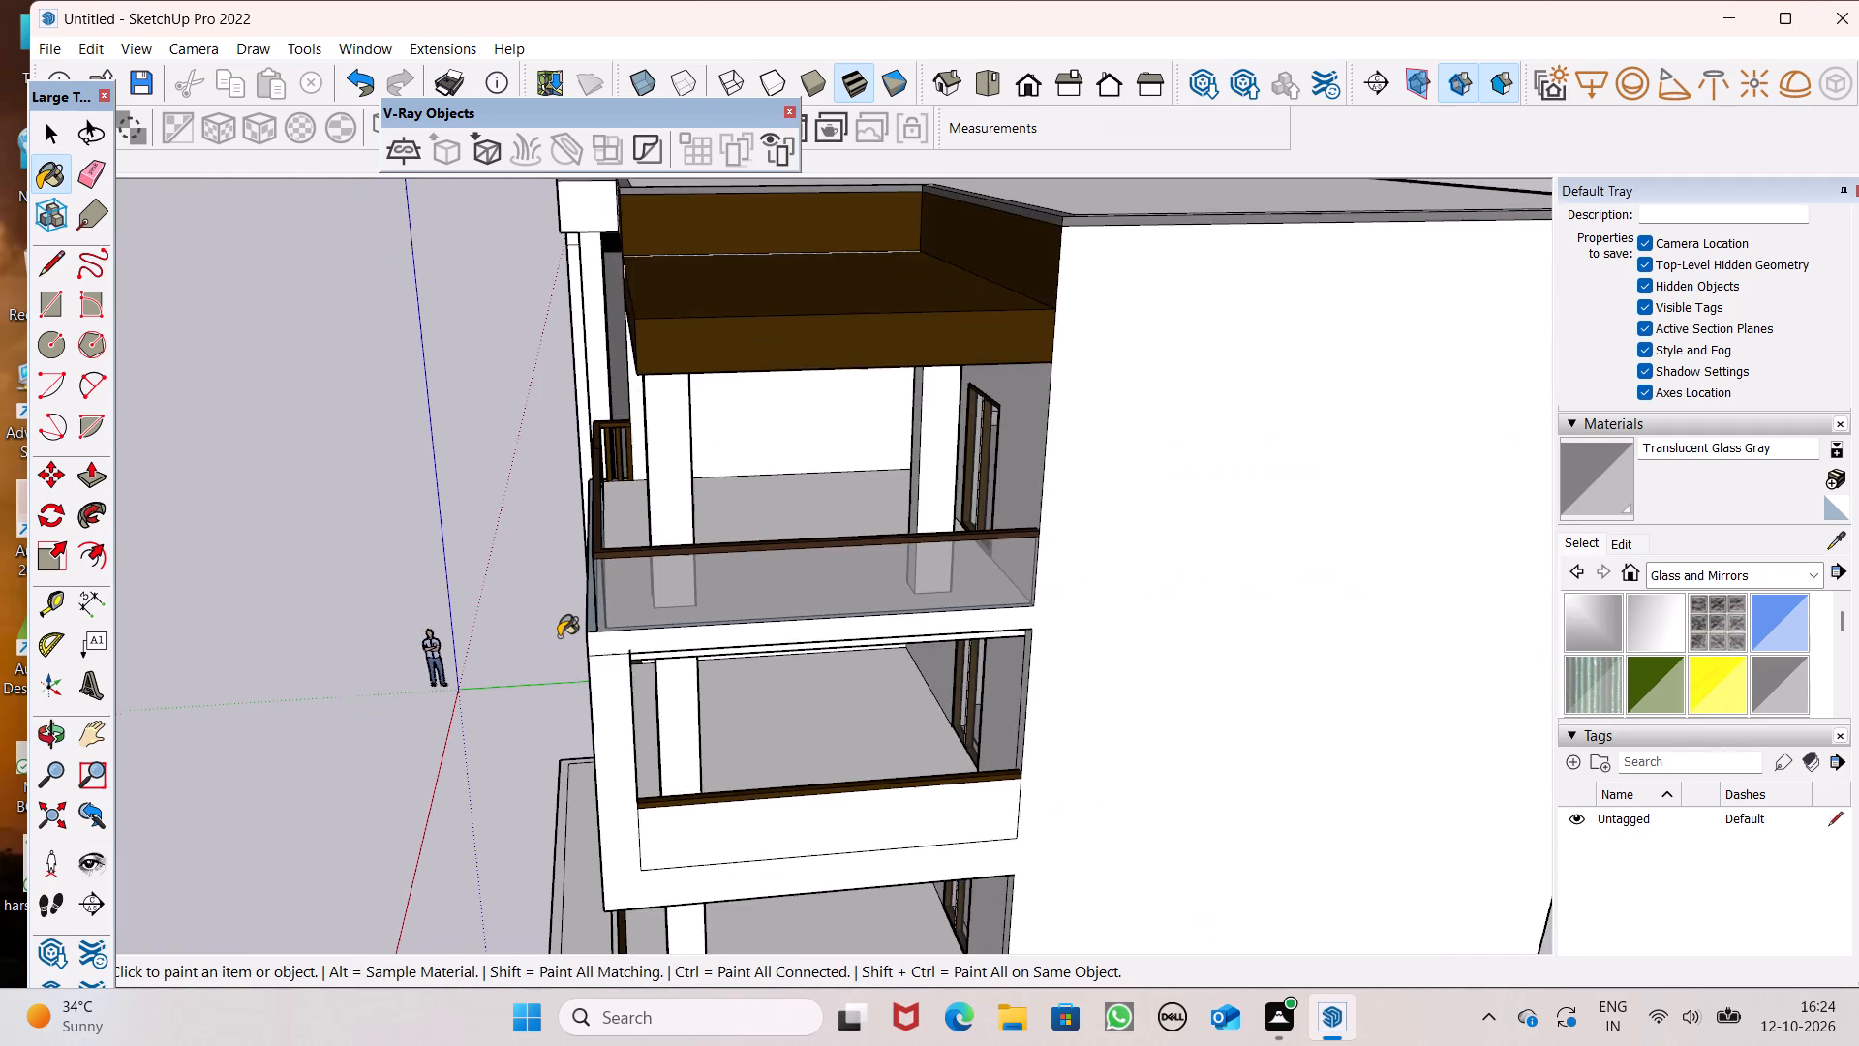
scroll(559, 636, down, 11)
scroll(590, 721, up, 1)
middle_drag(590, 721, 1125, 609)
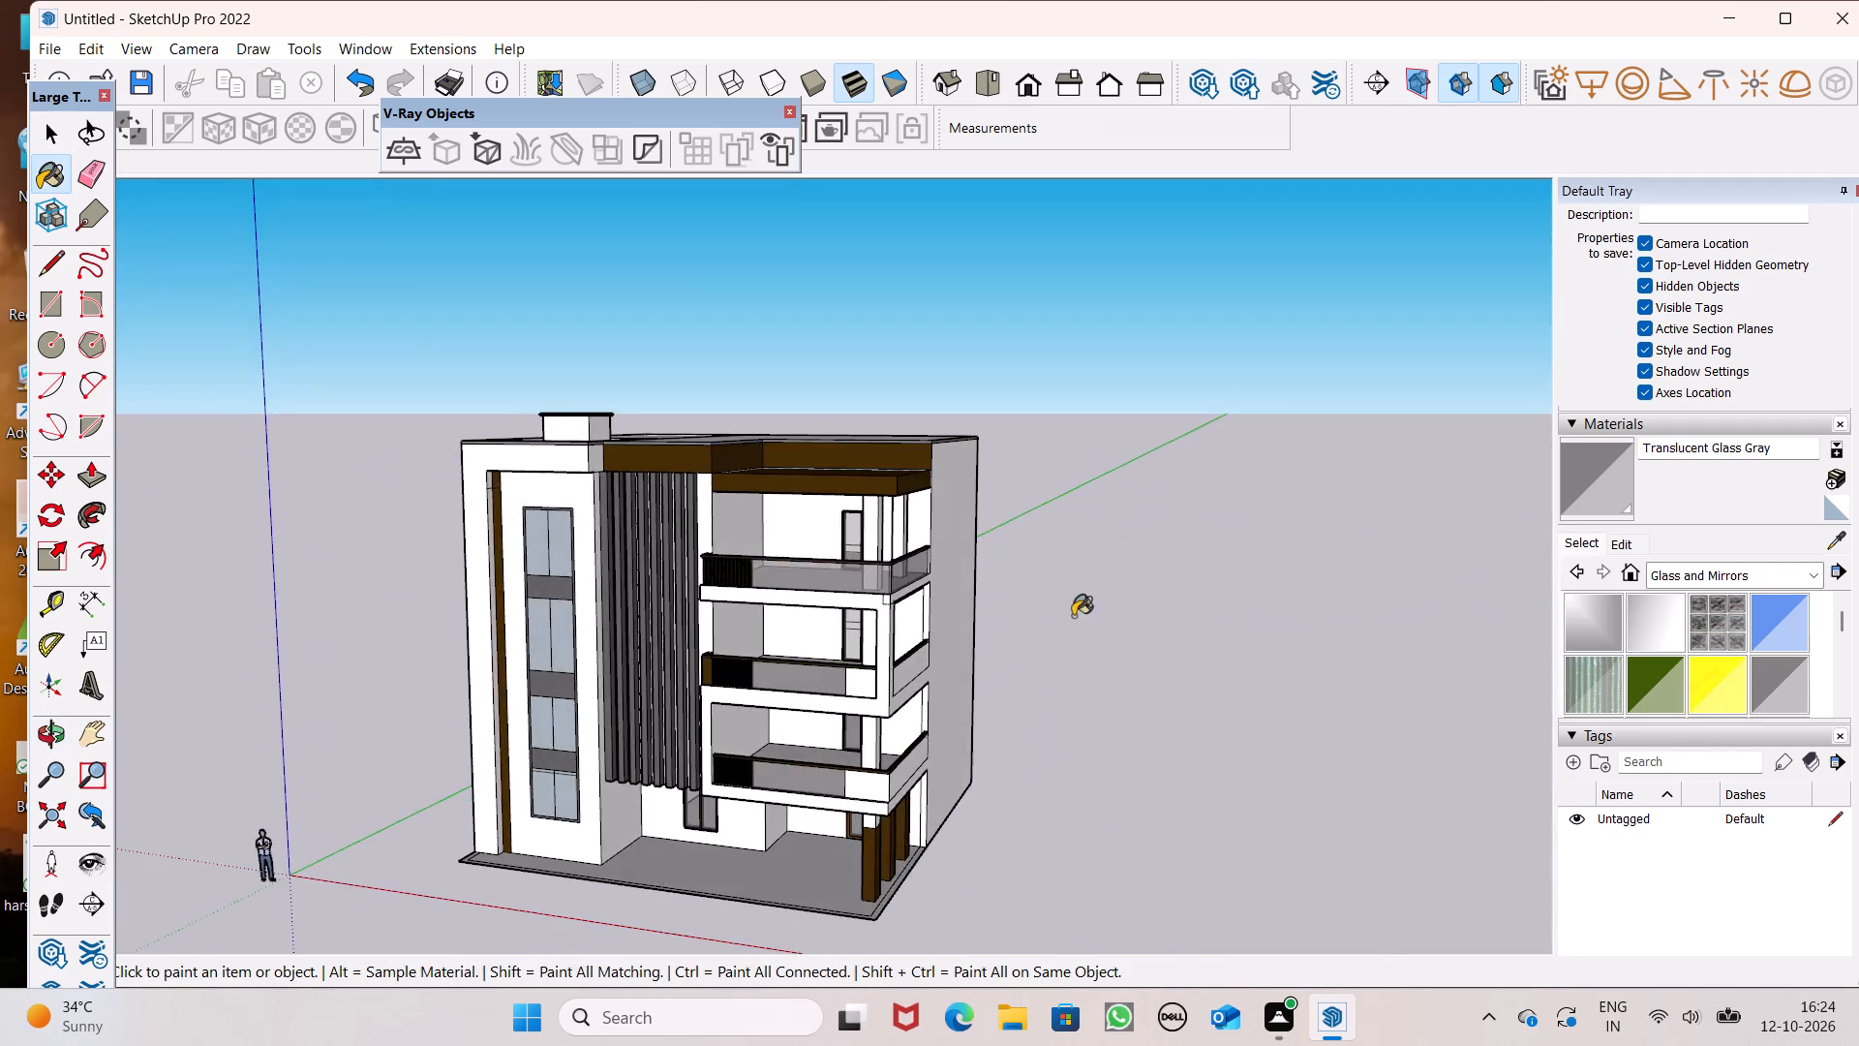
scroll(1072, 616, down, 3)
middle_drag(1084, 794, 657, 729)
scroll(612, 568, up, 6)
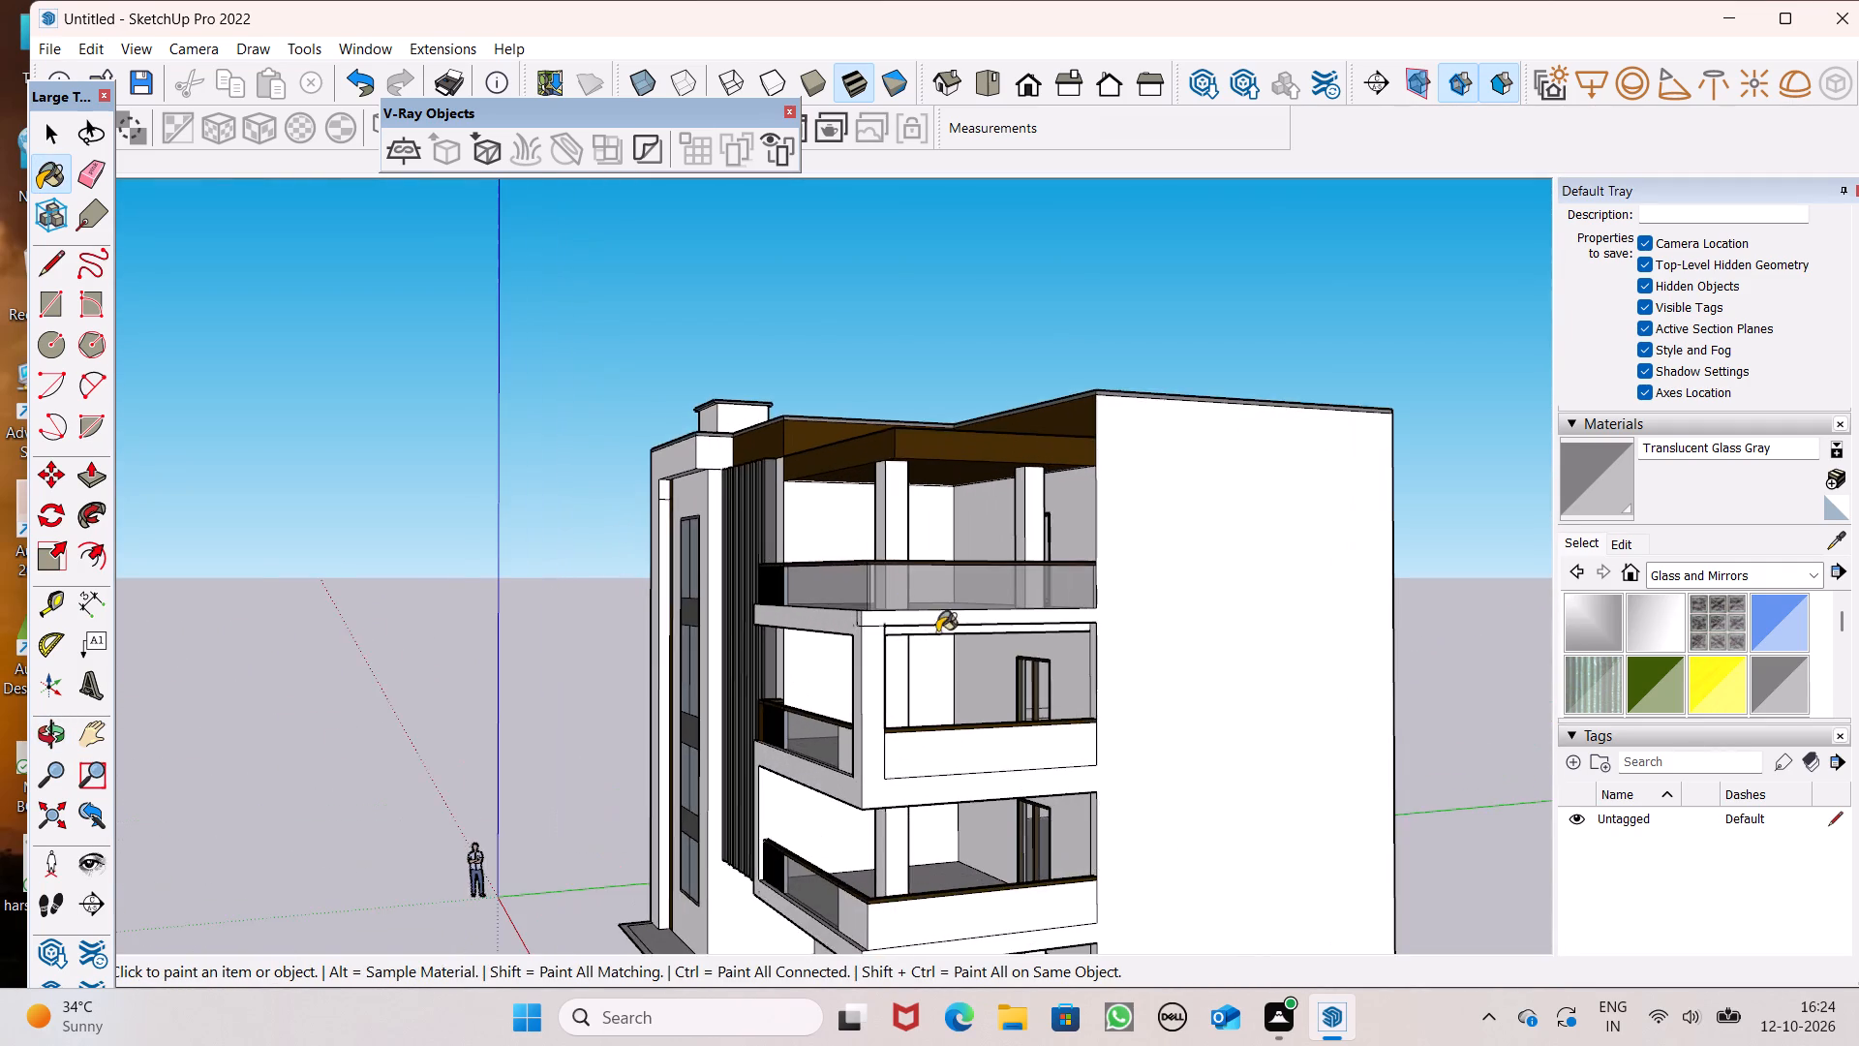
scroll(922, 638, up, 7)
scroll(772, 587, up, 3)
scroll(772, 587, down, 7)
scroll(888, 506, down, 6)
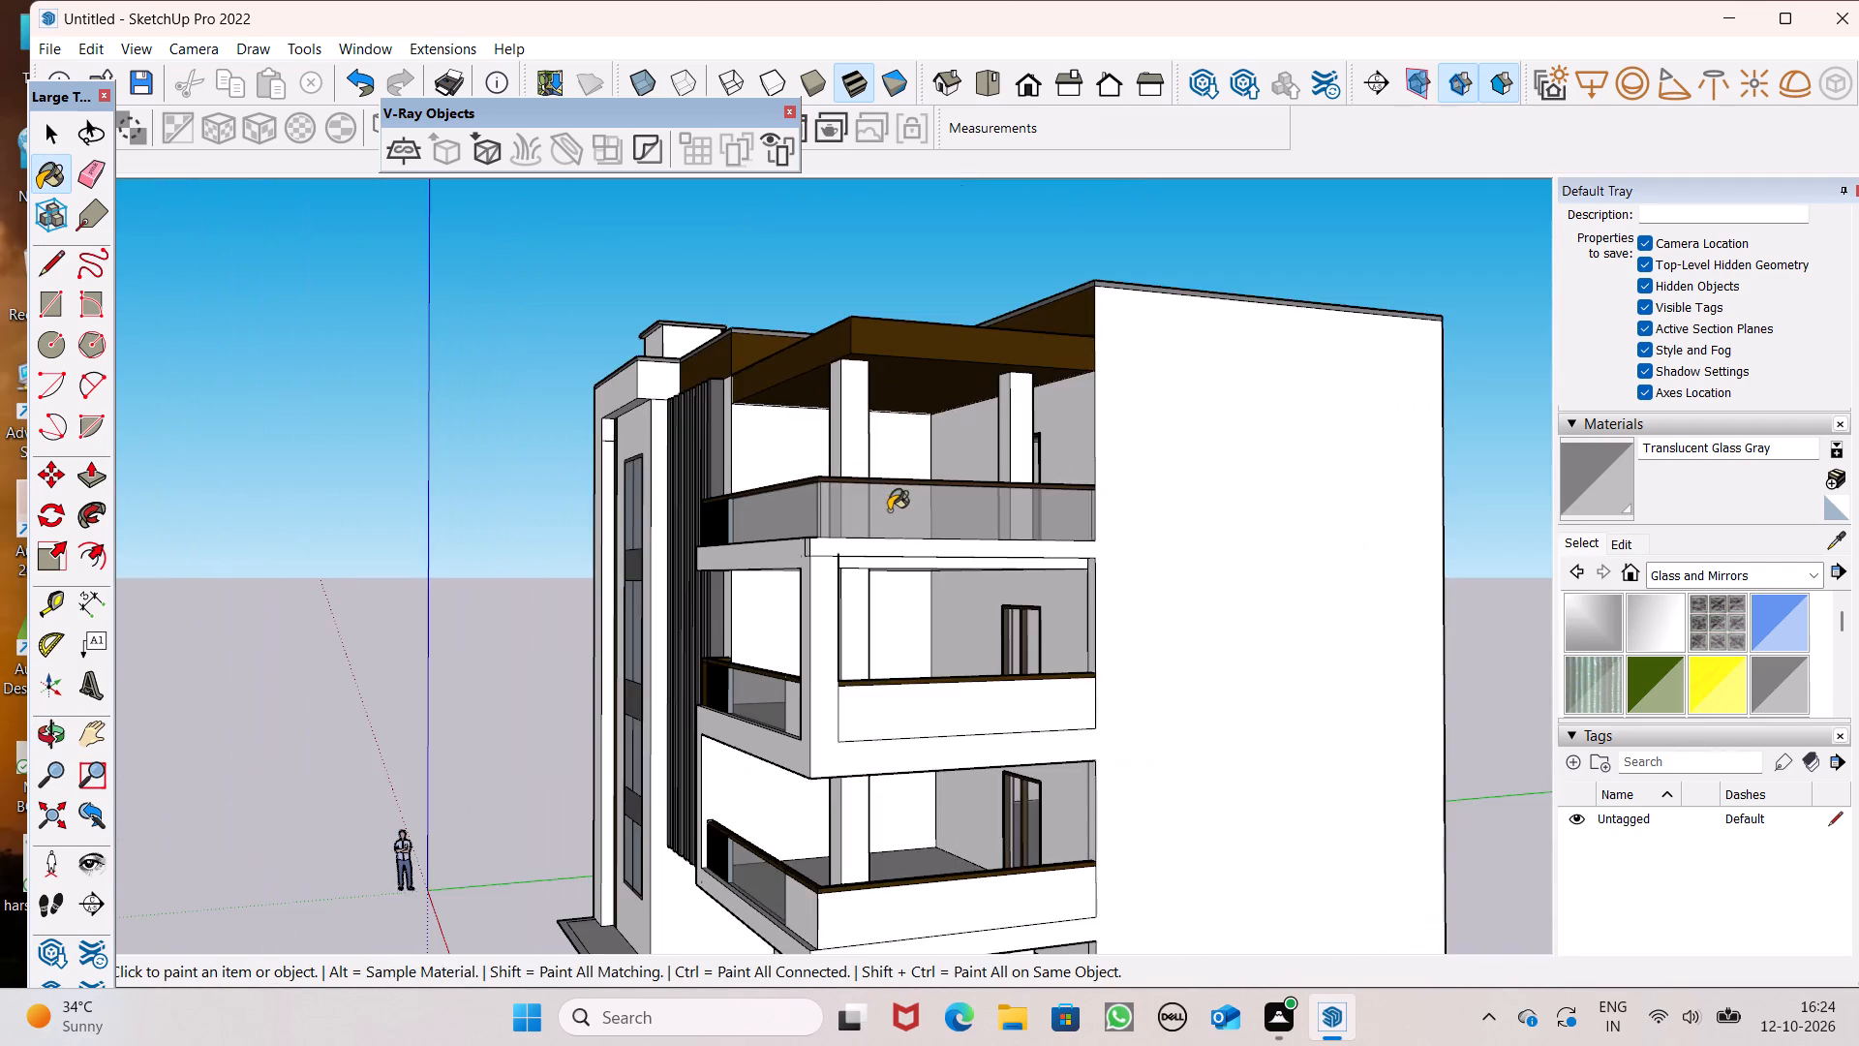
scroll(895, 509, down, 3)
middle_drag(911, 729, 1183, 754)
scroll(1128, 622, up, 1)
scroll(1128, 689, down, 2)
middle_drag(1090, 789, 1236, 749)
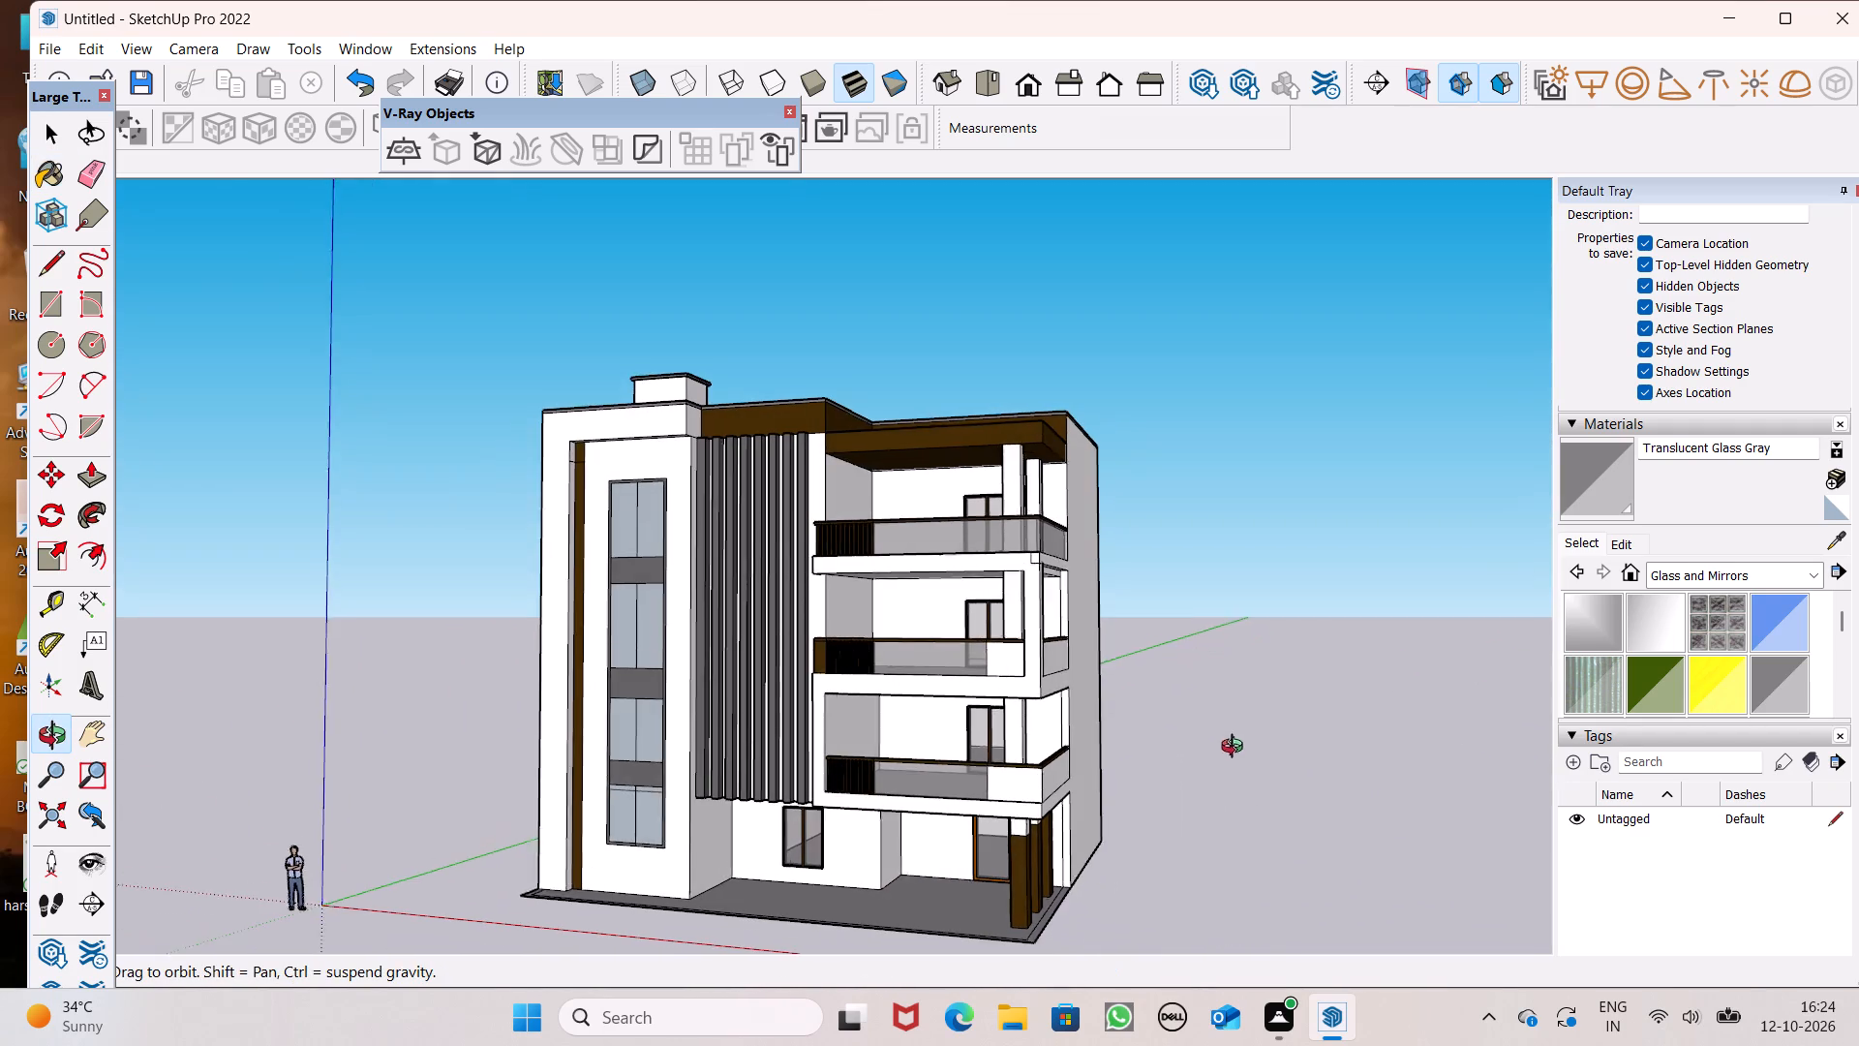
middle_drag(1236, 749, 1249, 743)
scroll(1174, 742, up, 6)
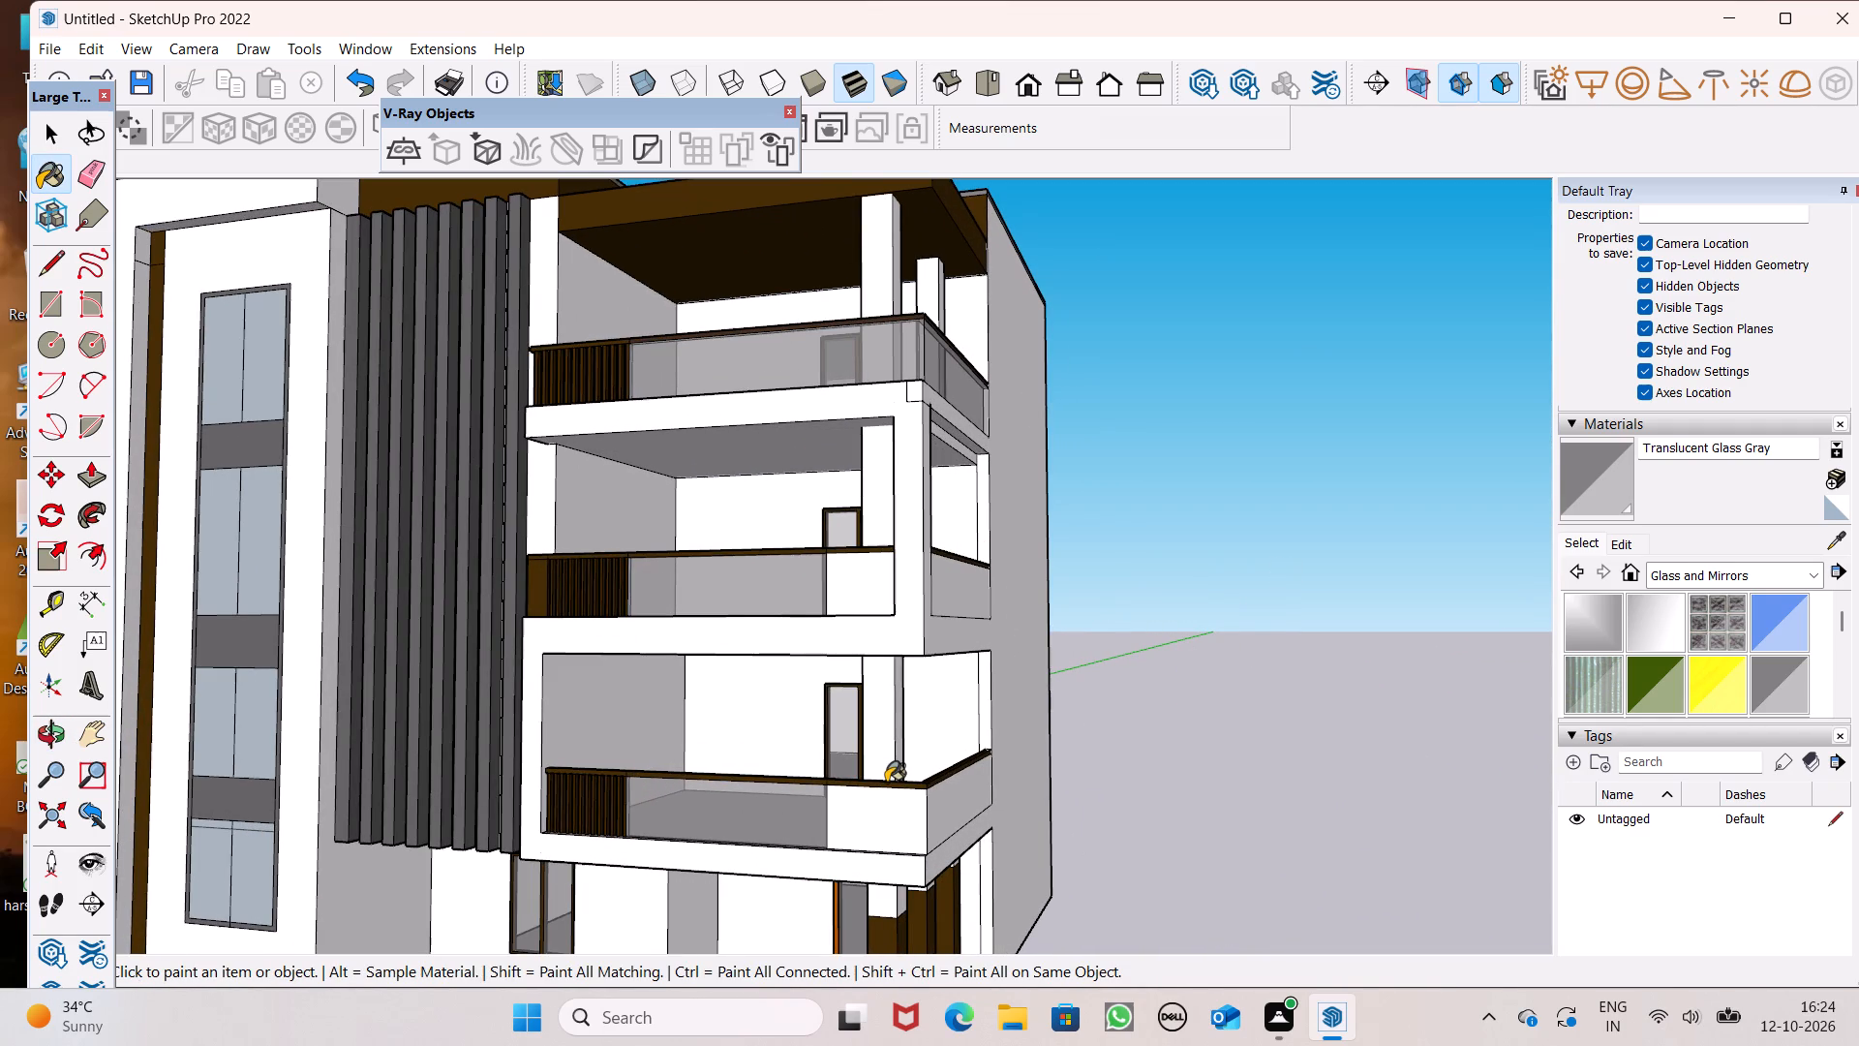
Examine the whole building from the front and above to review the painted facade and roof.
middle_drag(966, 791, 1176, 764)
scroll(1226, 665, down, 7)
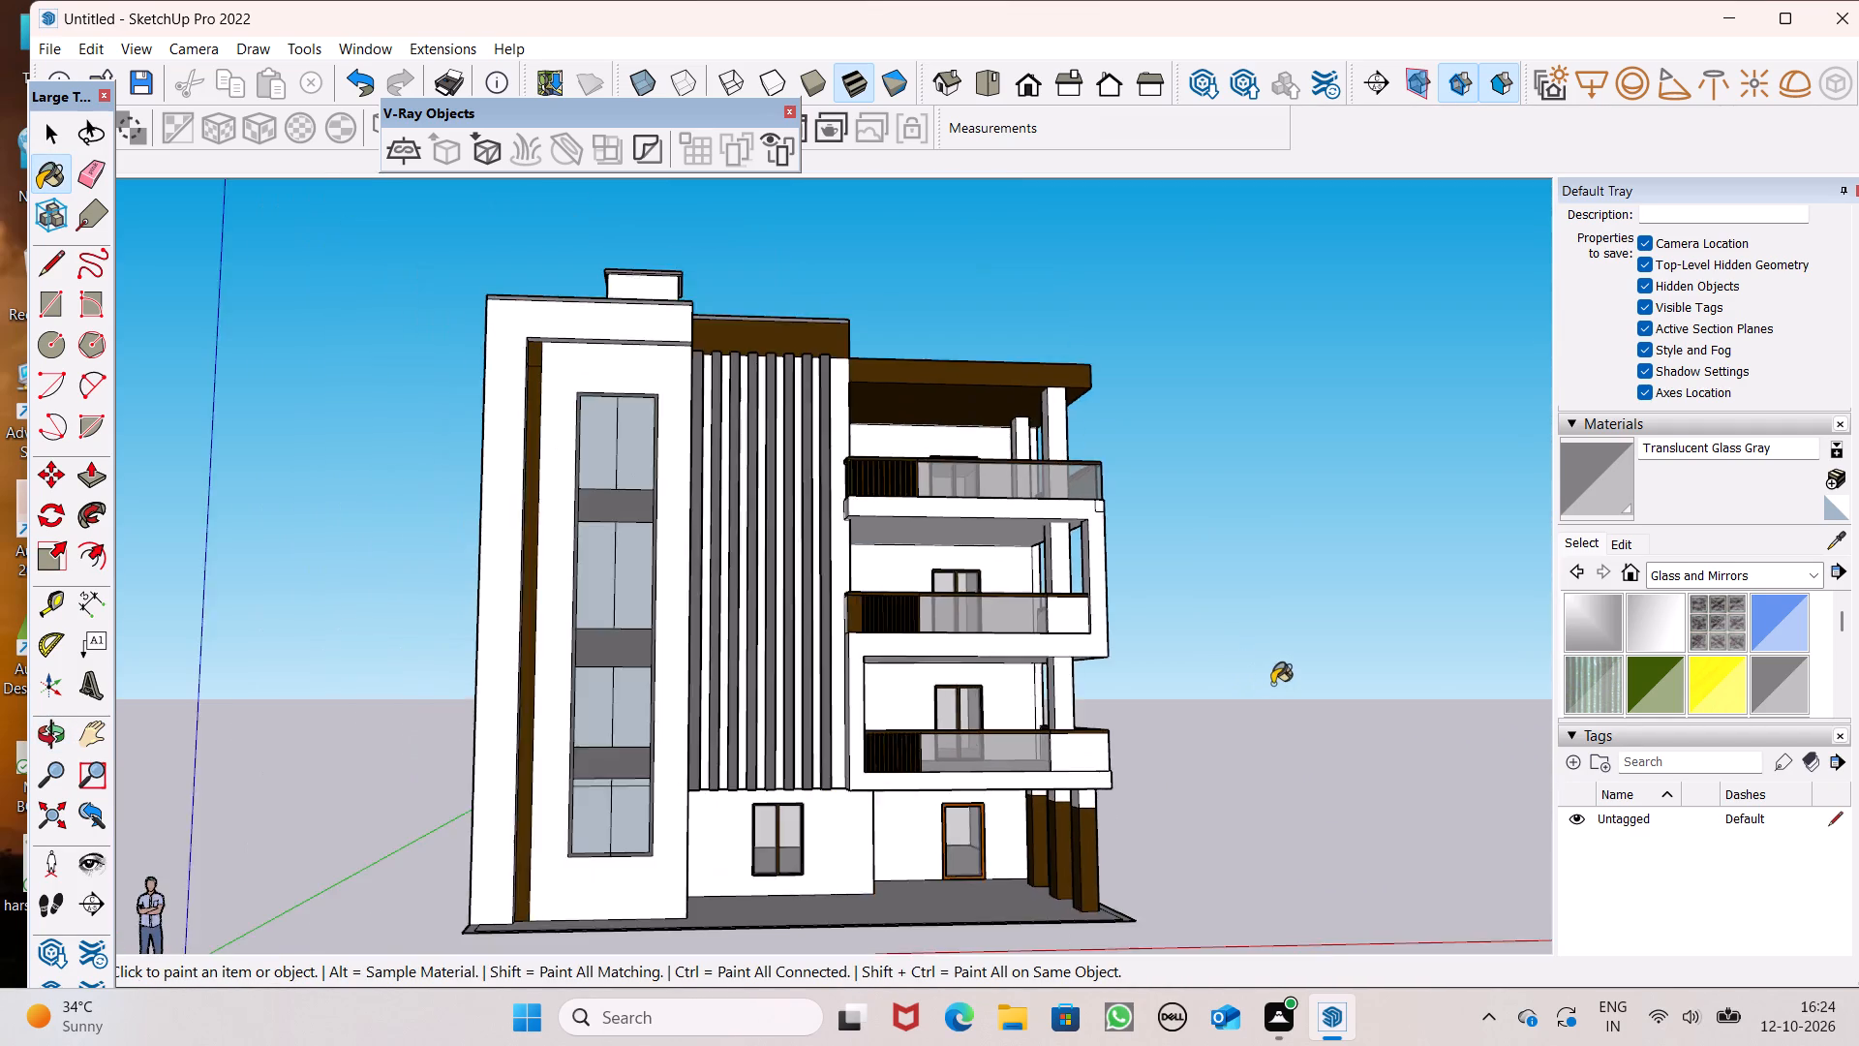
middle_drag(1272, 683, 1264, 960)
key(space)
scroll(1301, 634, down, 1)
middle_drag(1303, 643, 1279, 791)
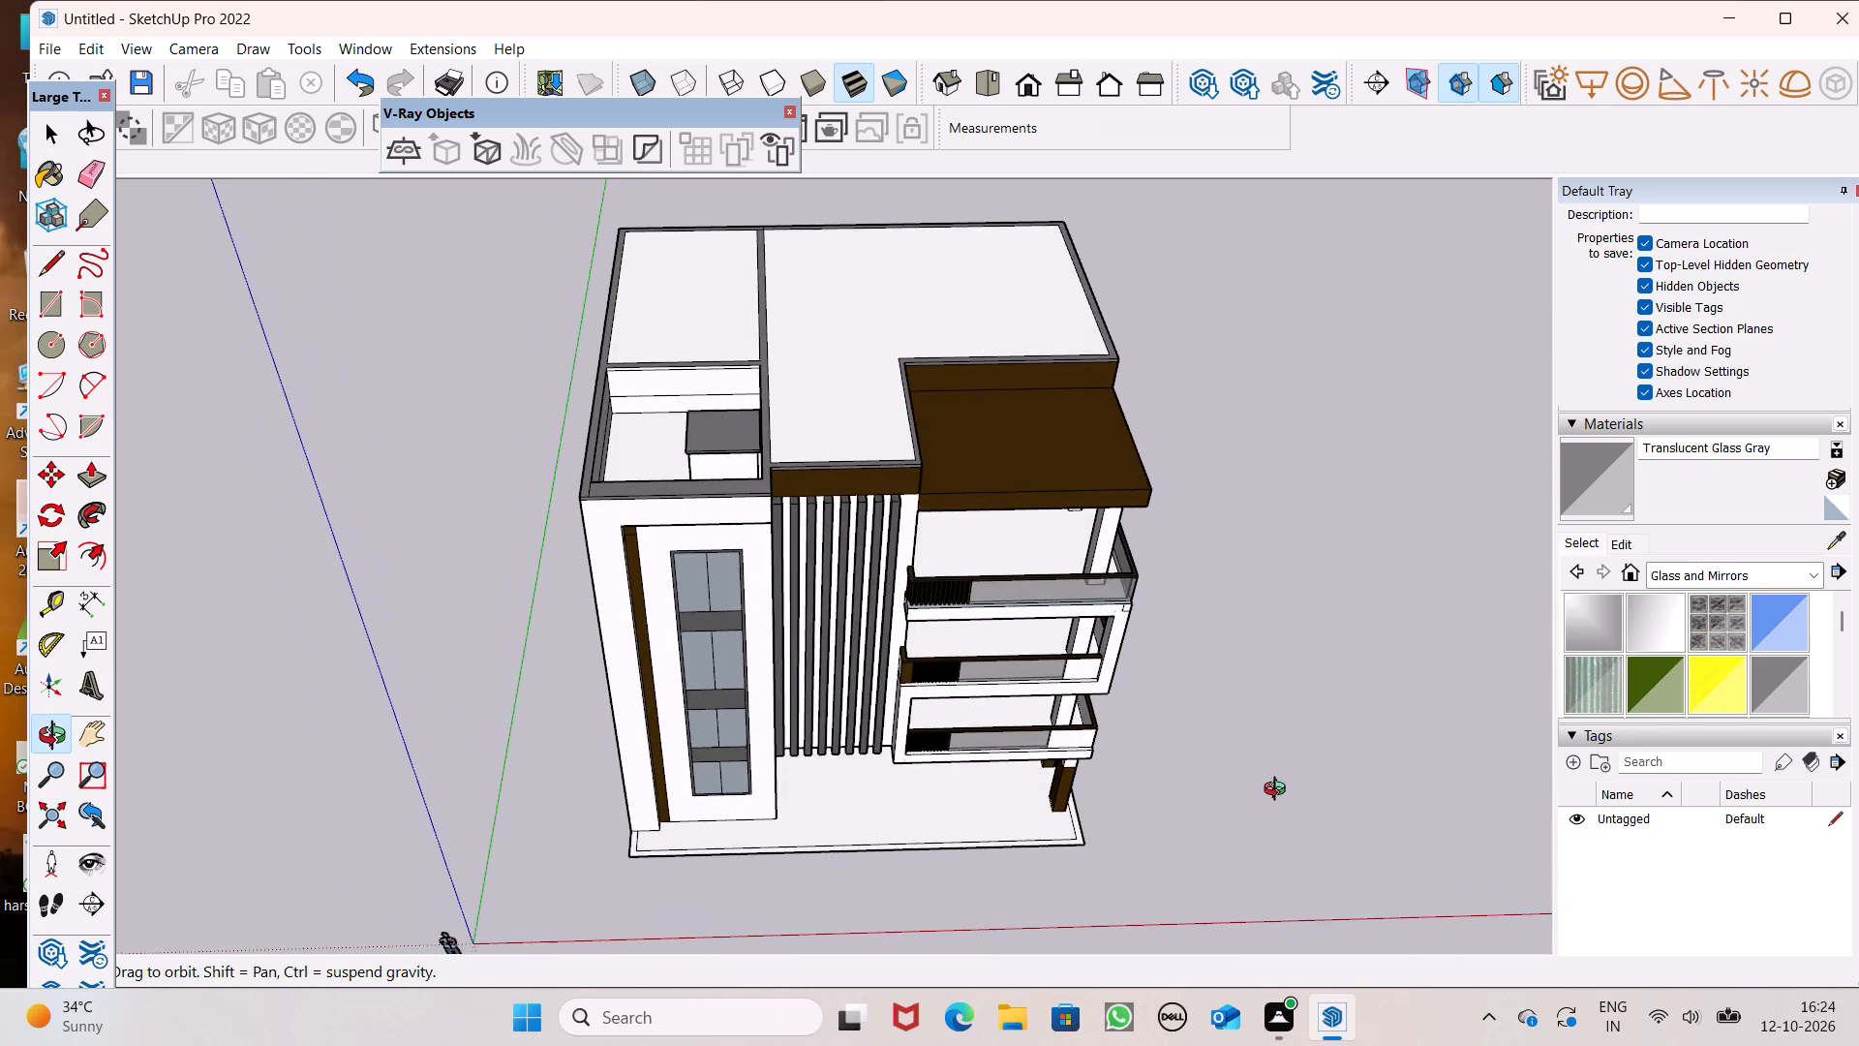
middle_drag(1279, 791, 1269, 777)
middle_drag(1279, 631, 1293, 533)
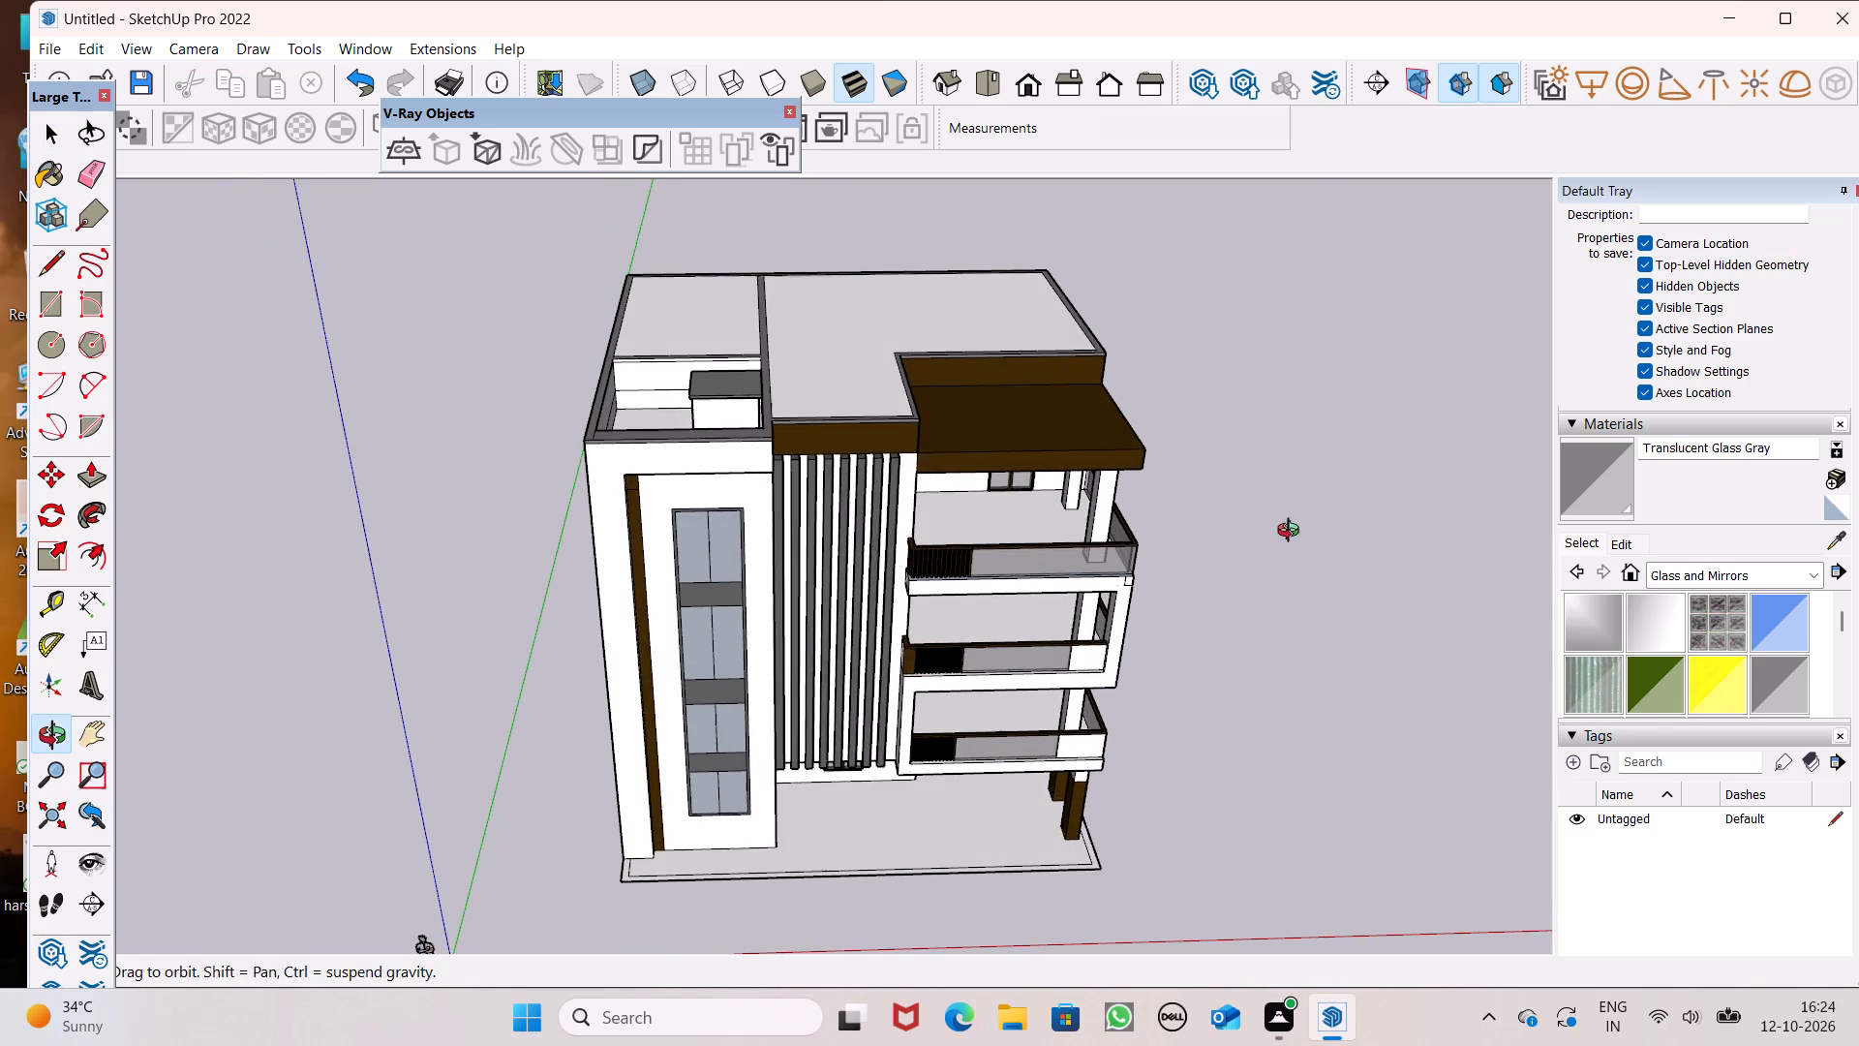
middle_drag(1293, 533, 1294, 533)
scroll(1442, 567, down, 3)
middle_drag(1405, 586, 1344, 485)
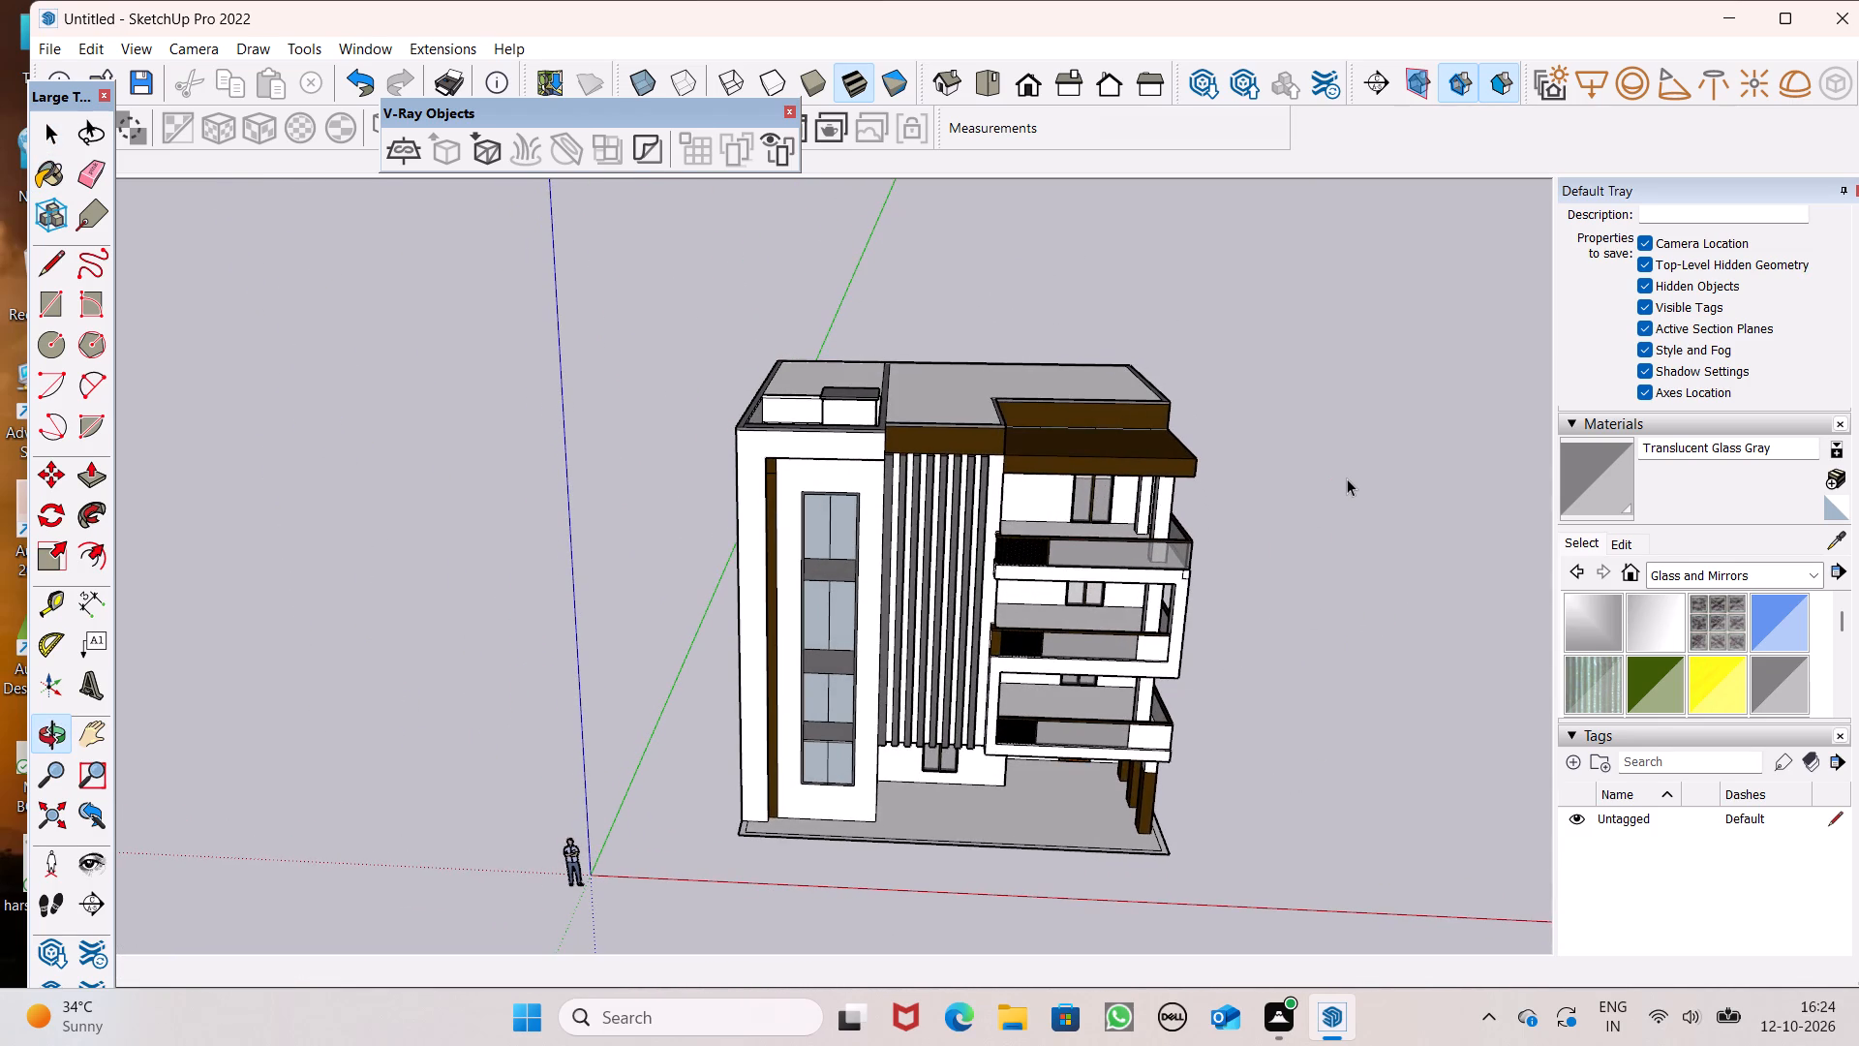
Examine the roof edge and brown fascia above the vertical slats, both from above and from the front.
scroll(1013, 393, up, 2)
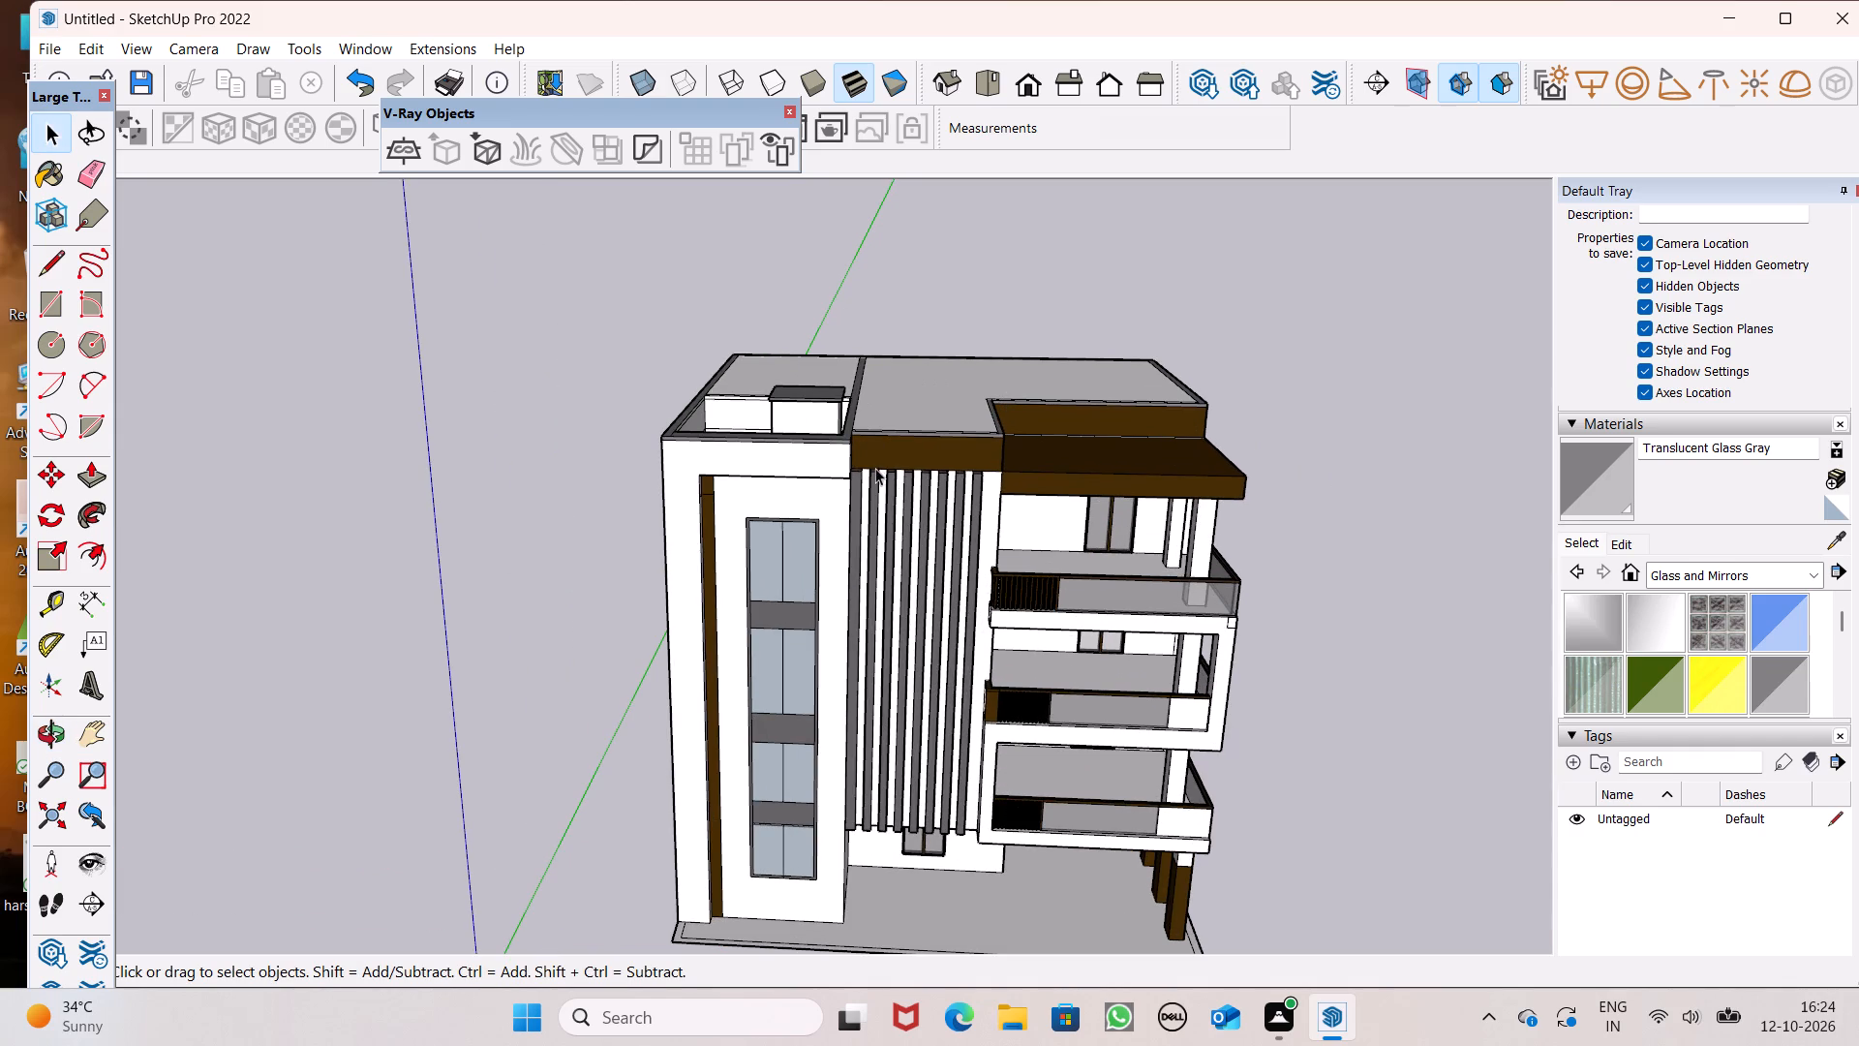
scroll(909, 417, up, 5)
middle_drag(950, 533, 937, 818)
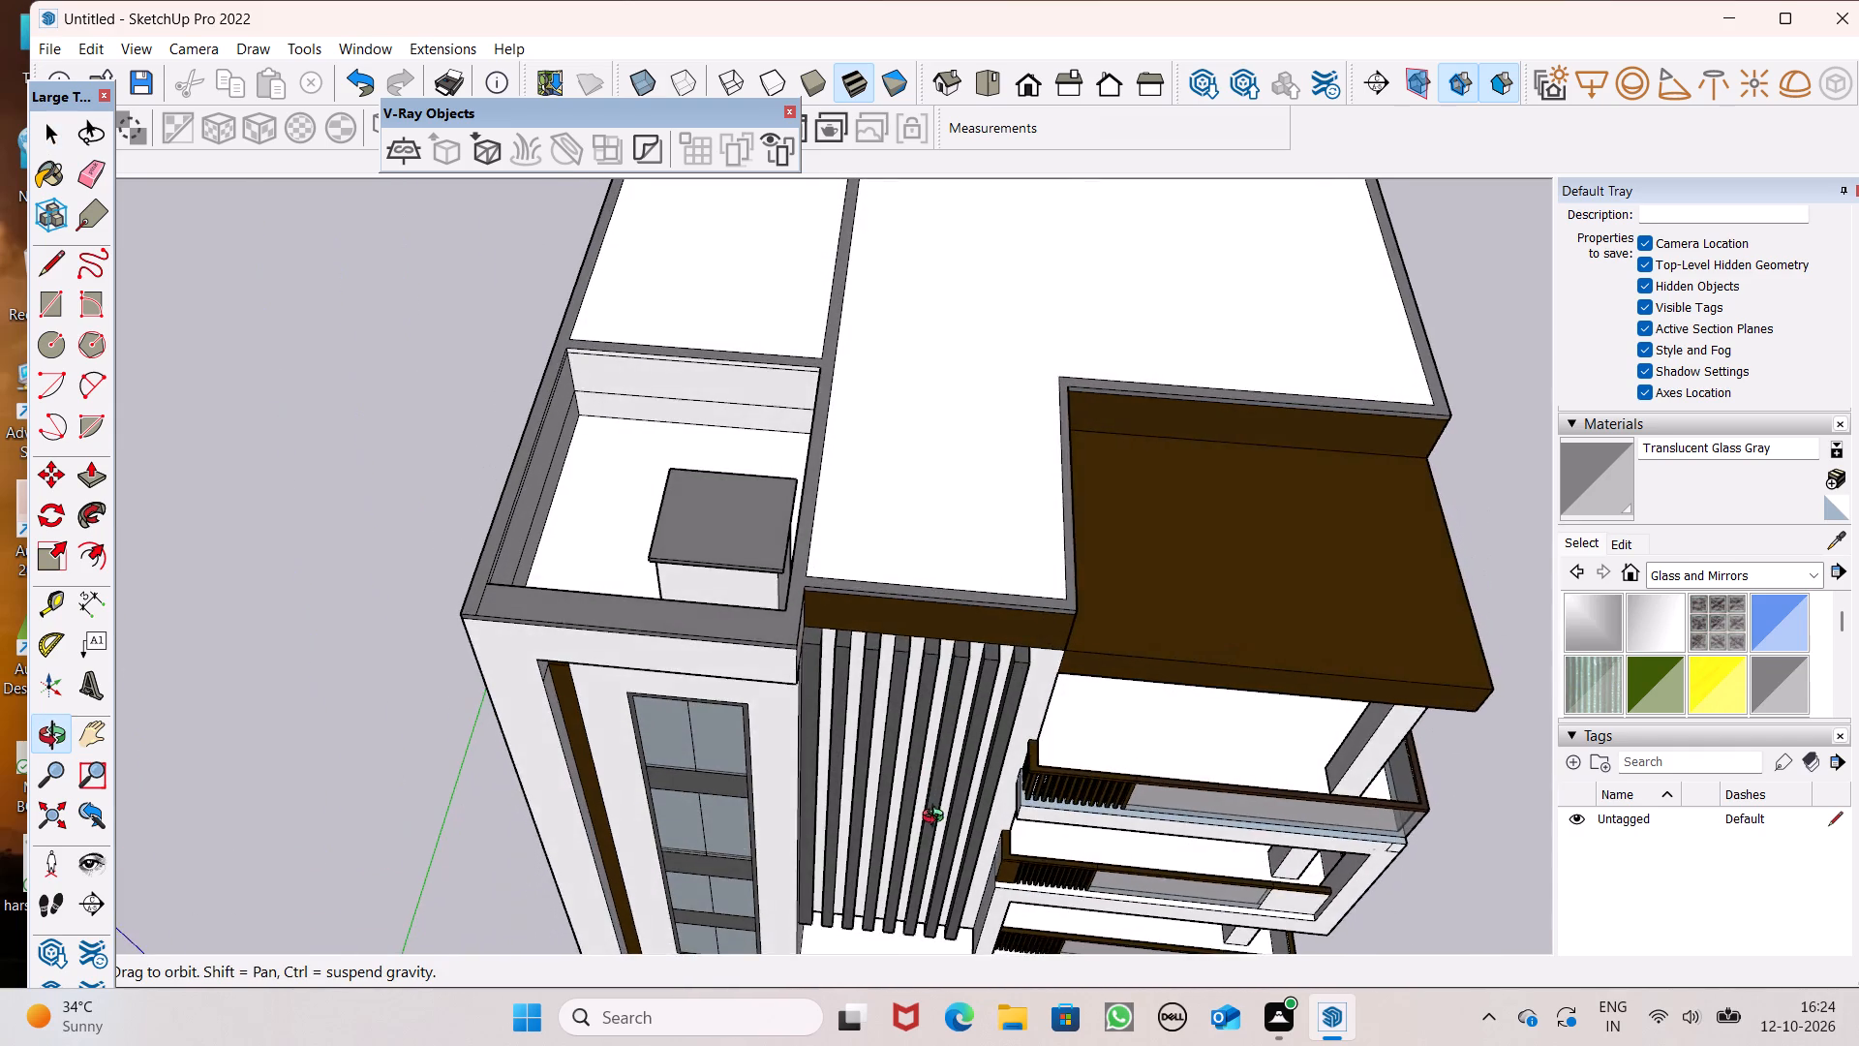
middle_drag(937, 818, 929, 844)
scroll(594, 434, up, 4)
scroll(865, 576, down, 4)
scroll(957, 708, up, 1)
middle_drag(957, 705, 1013, 426)
scroll(1013, 426, up, 1)
scroll(1017, 440, down, 3)
middle_drag(1021, 542, 1047, 394)
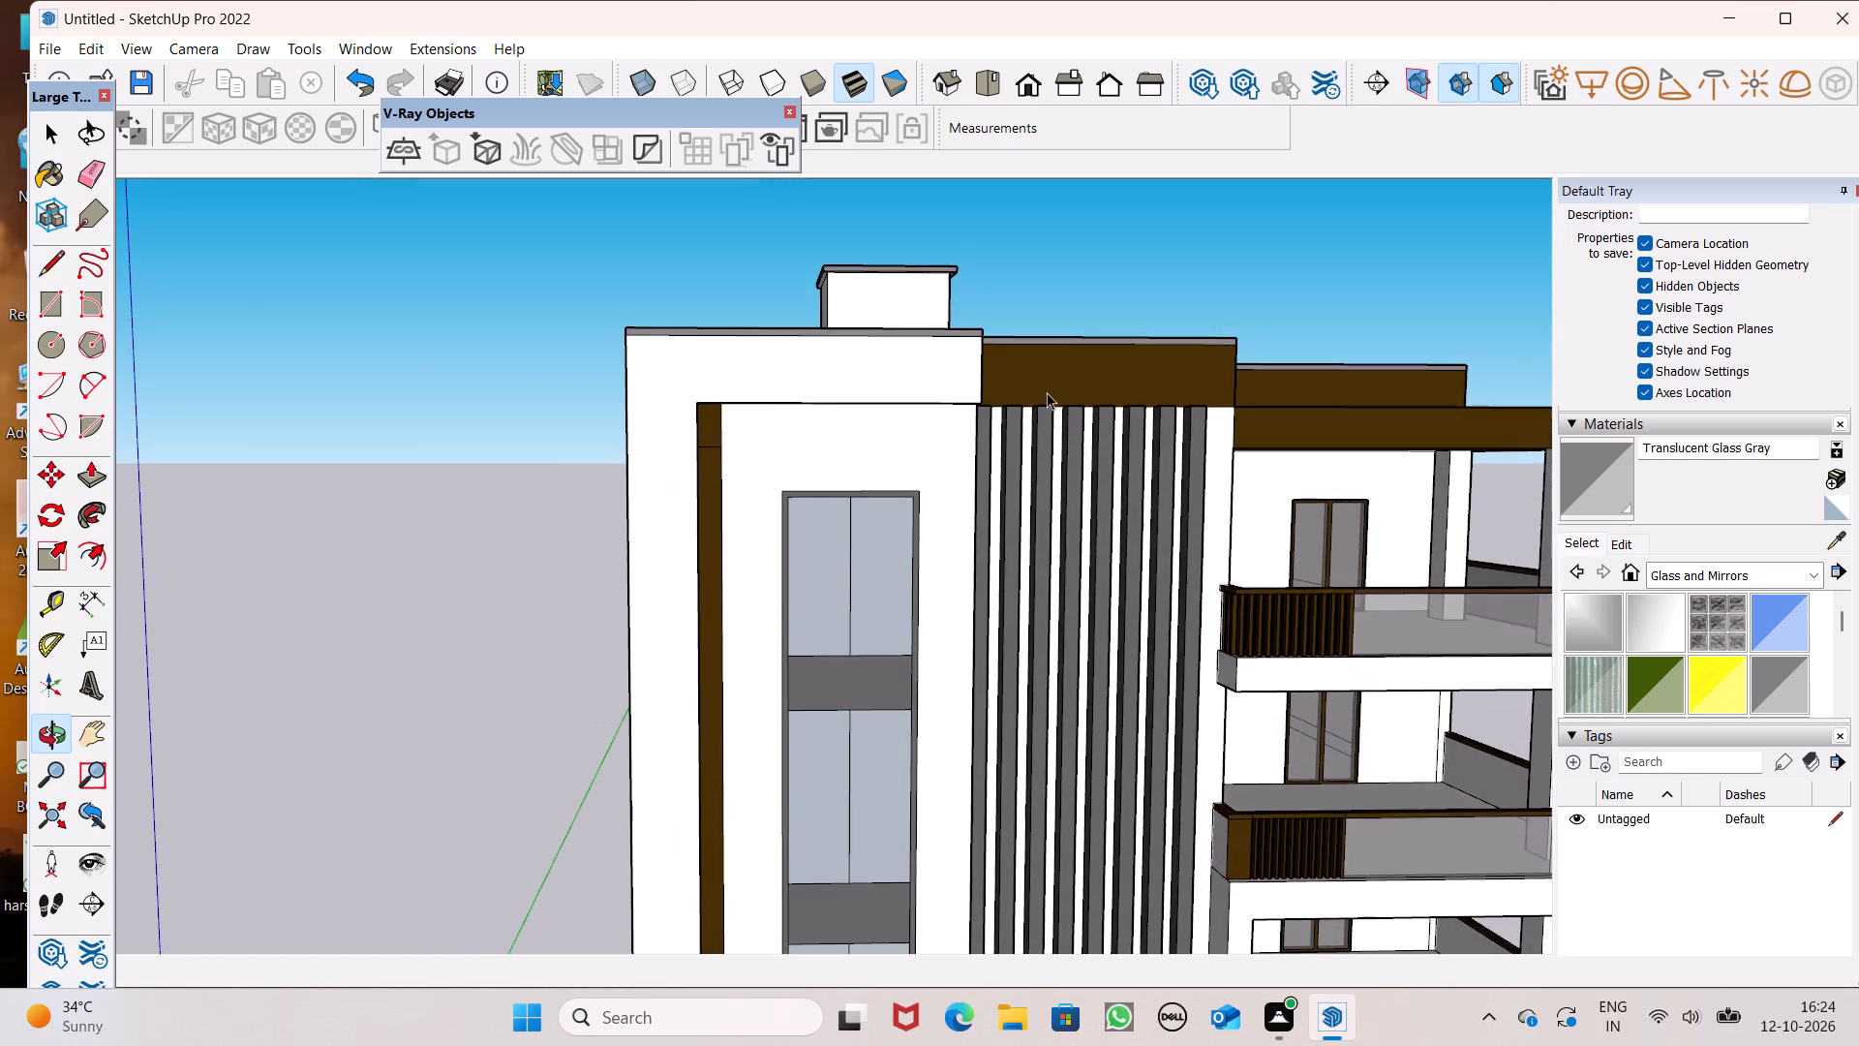
scroll(1046, 409, down, 3)
middle_drag(1037, 450, 957, 776)
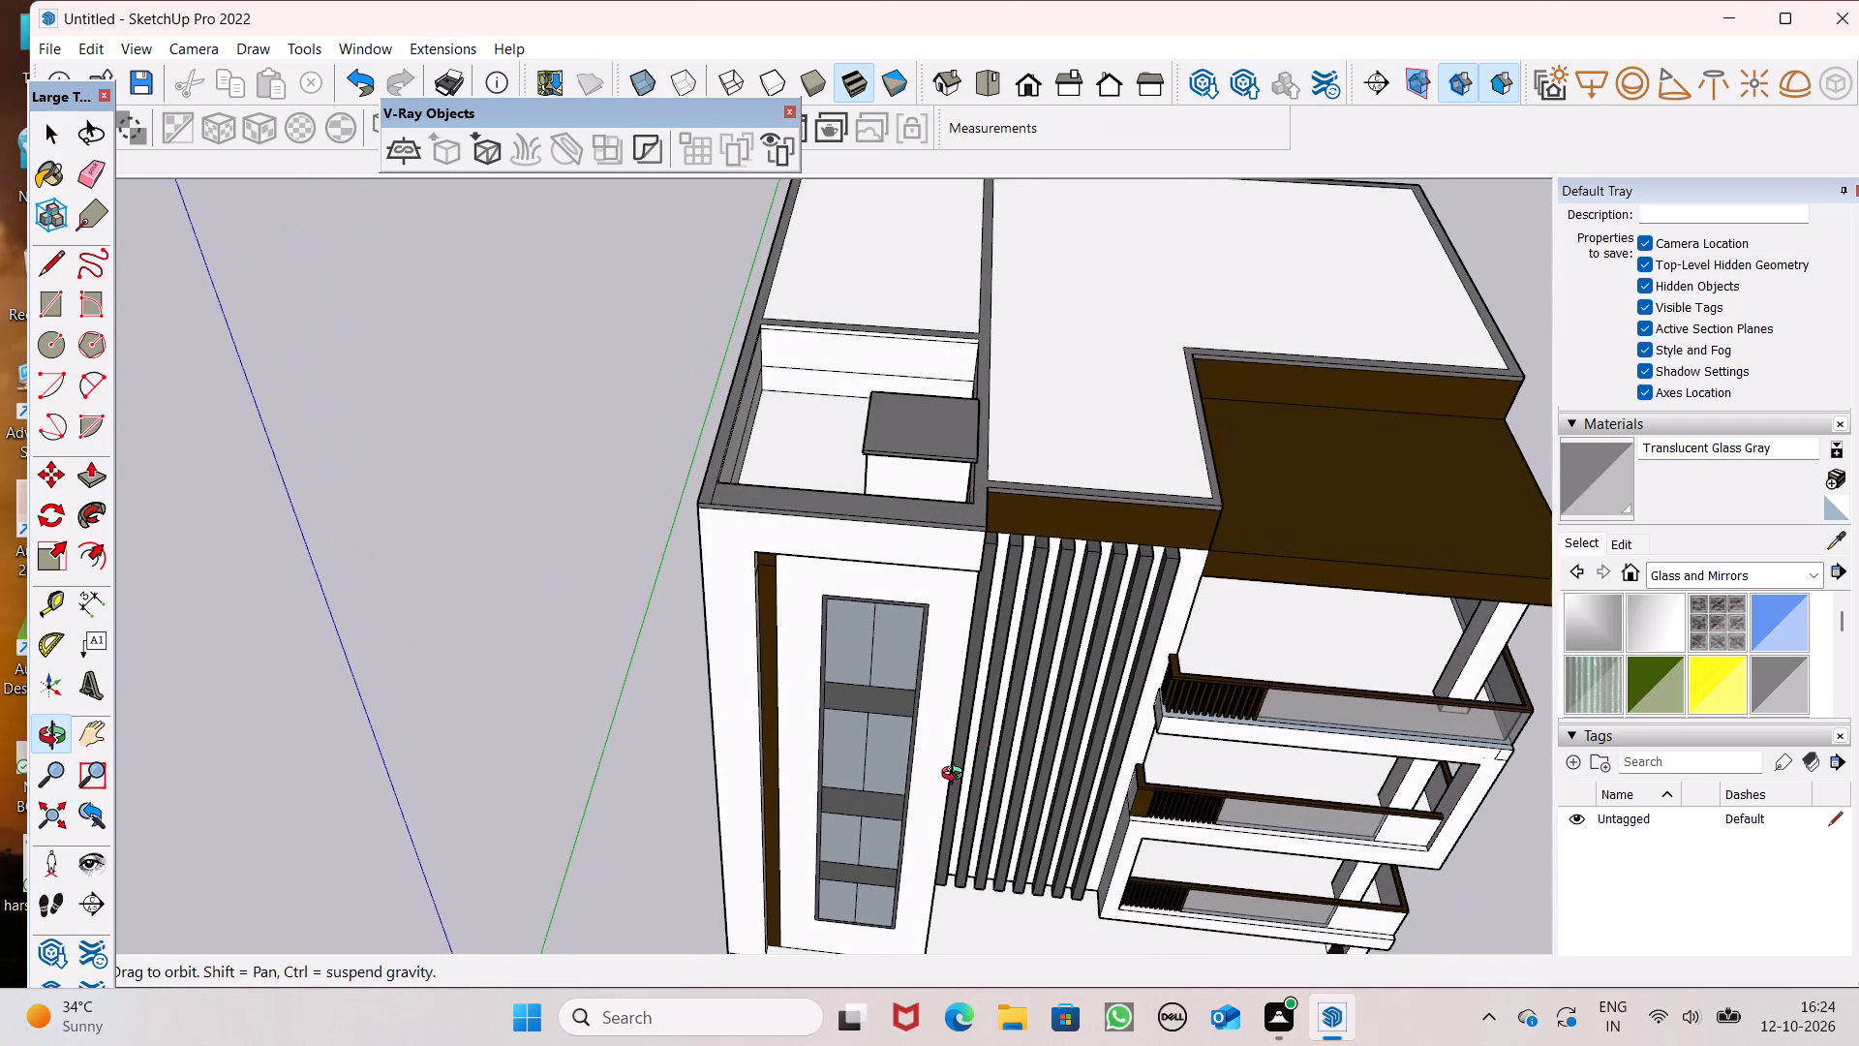
middle_drag(957, 776, 964, 772)
scroll(1049, 435, up, 1)
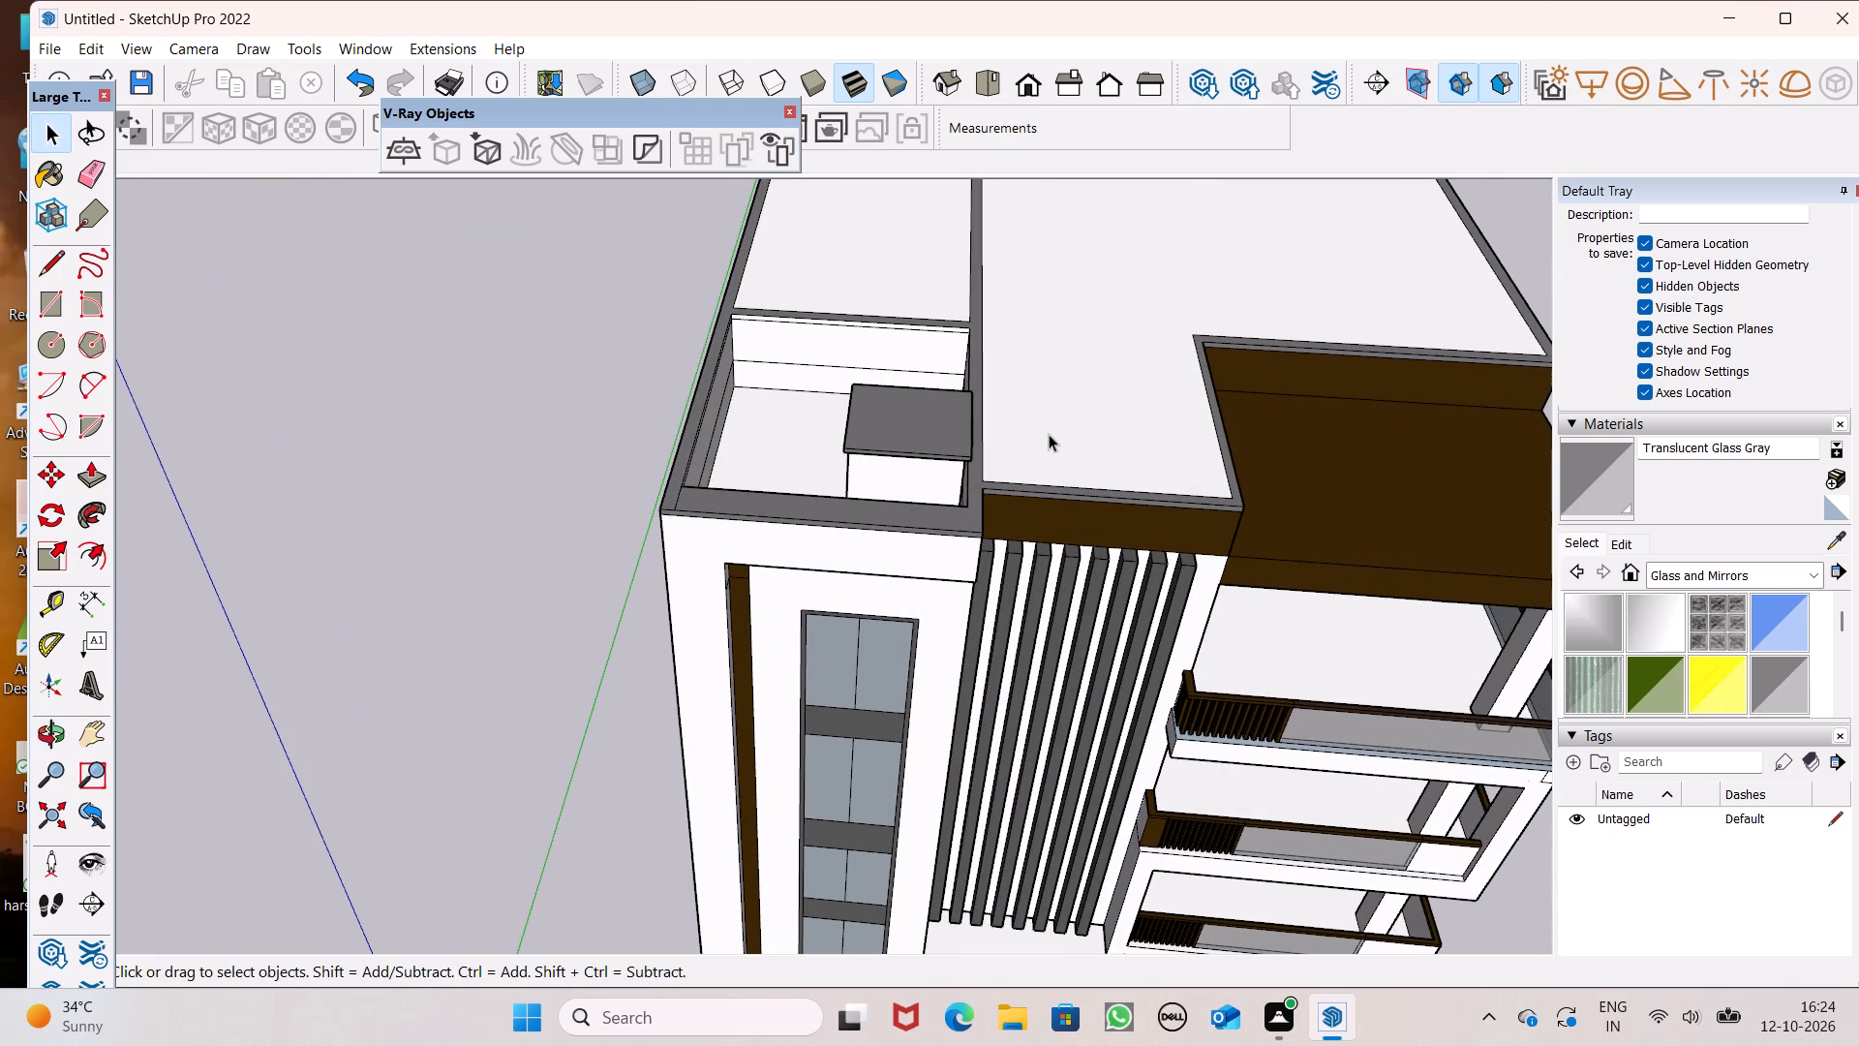
scroll(1049, 434, down, 3)
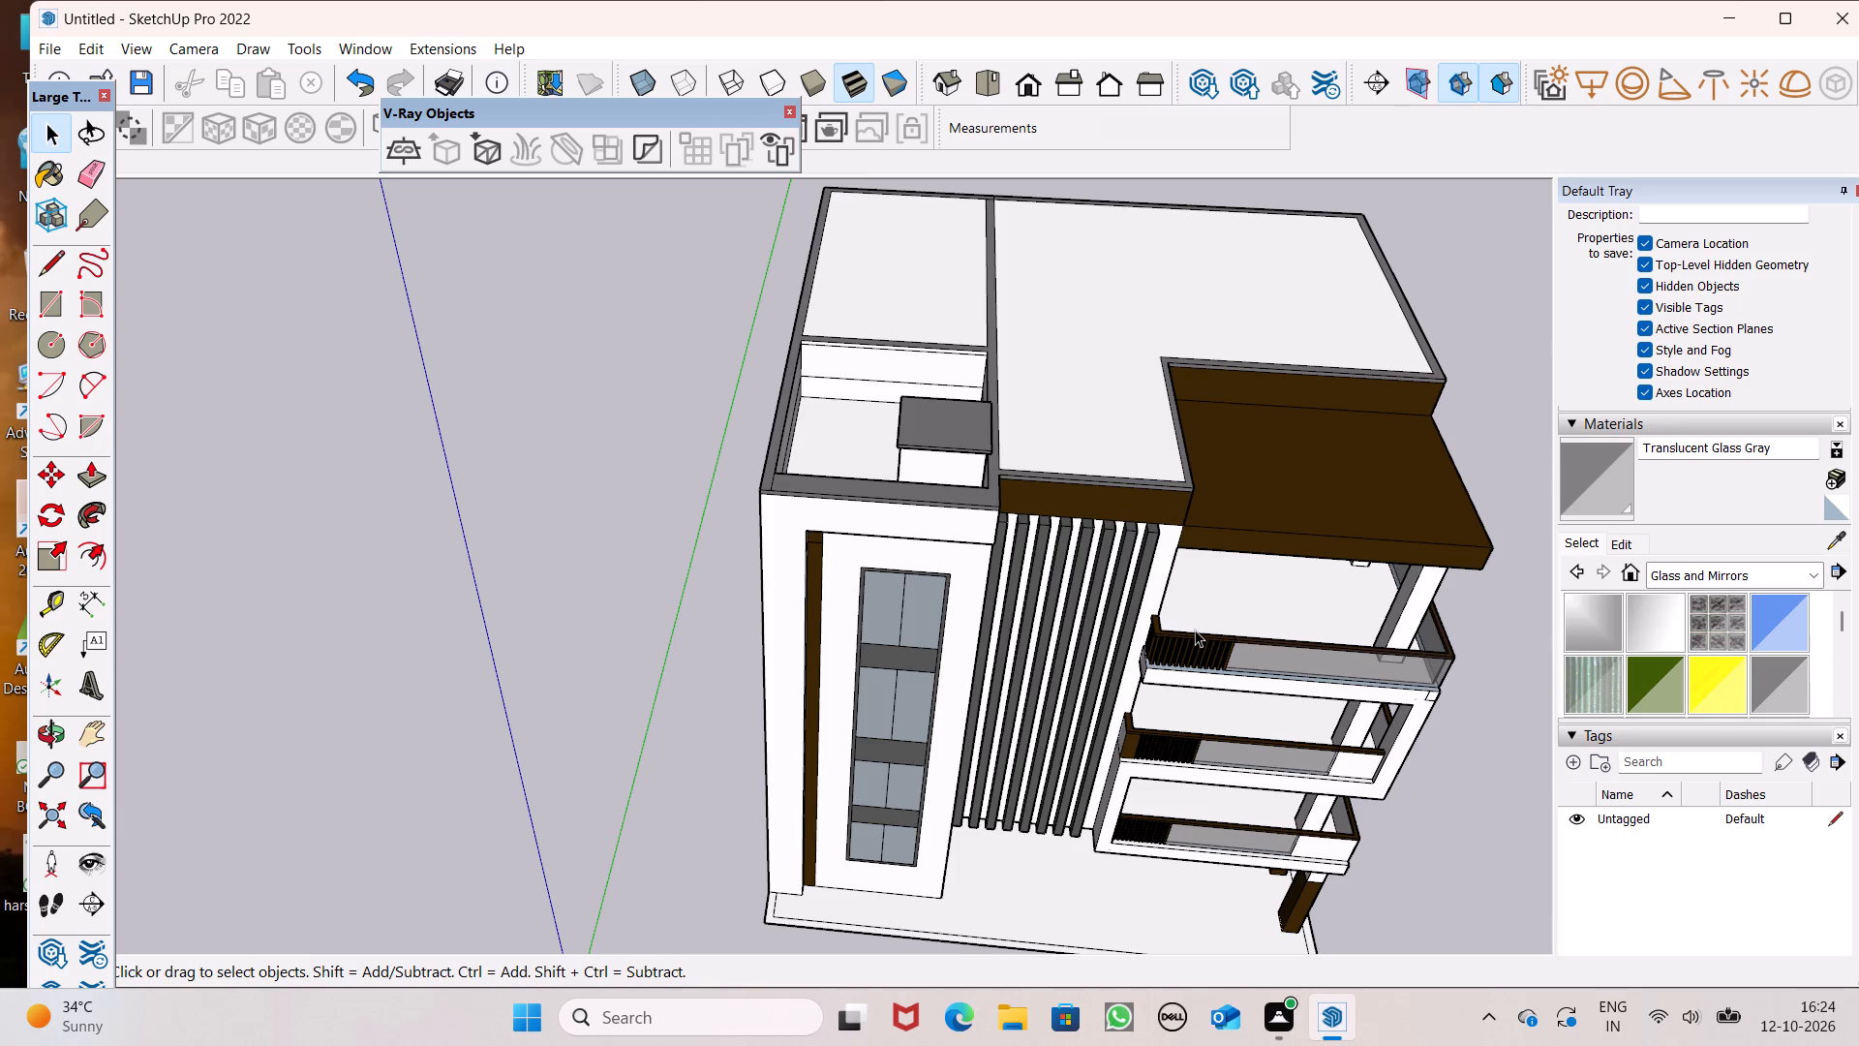
middle_drag(1140, 598, 1130, 332)
scroll(1130, 332, up, 5)
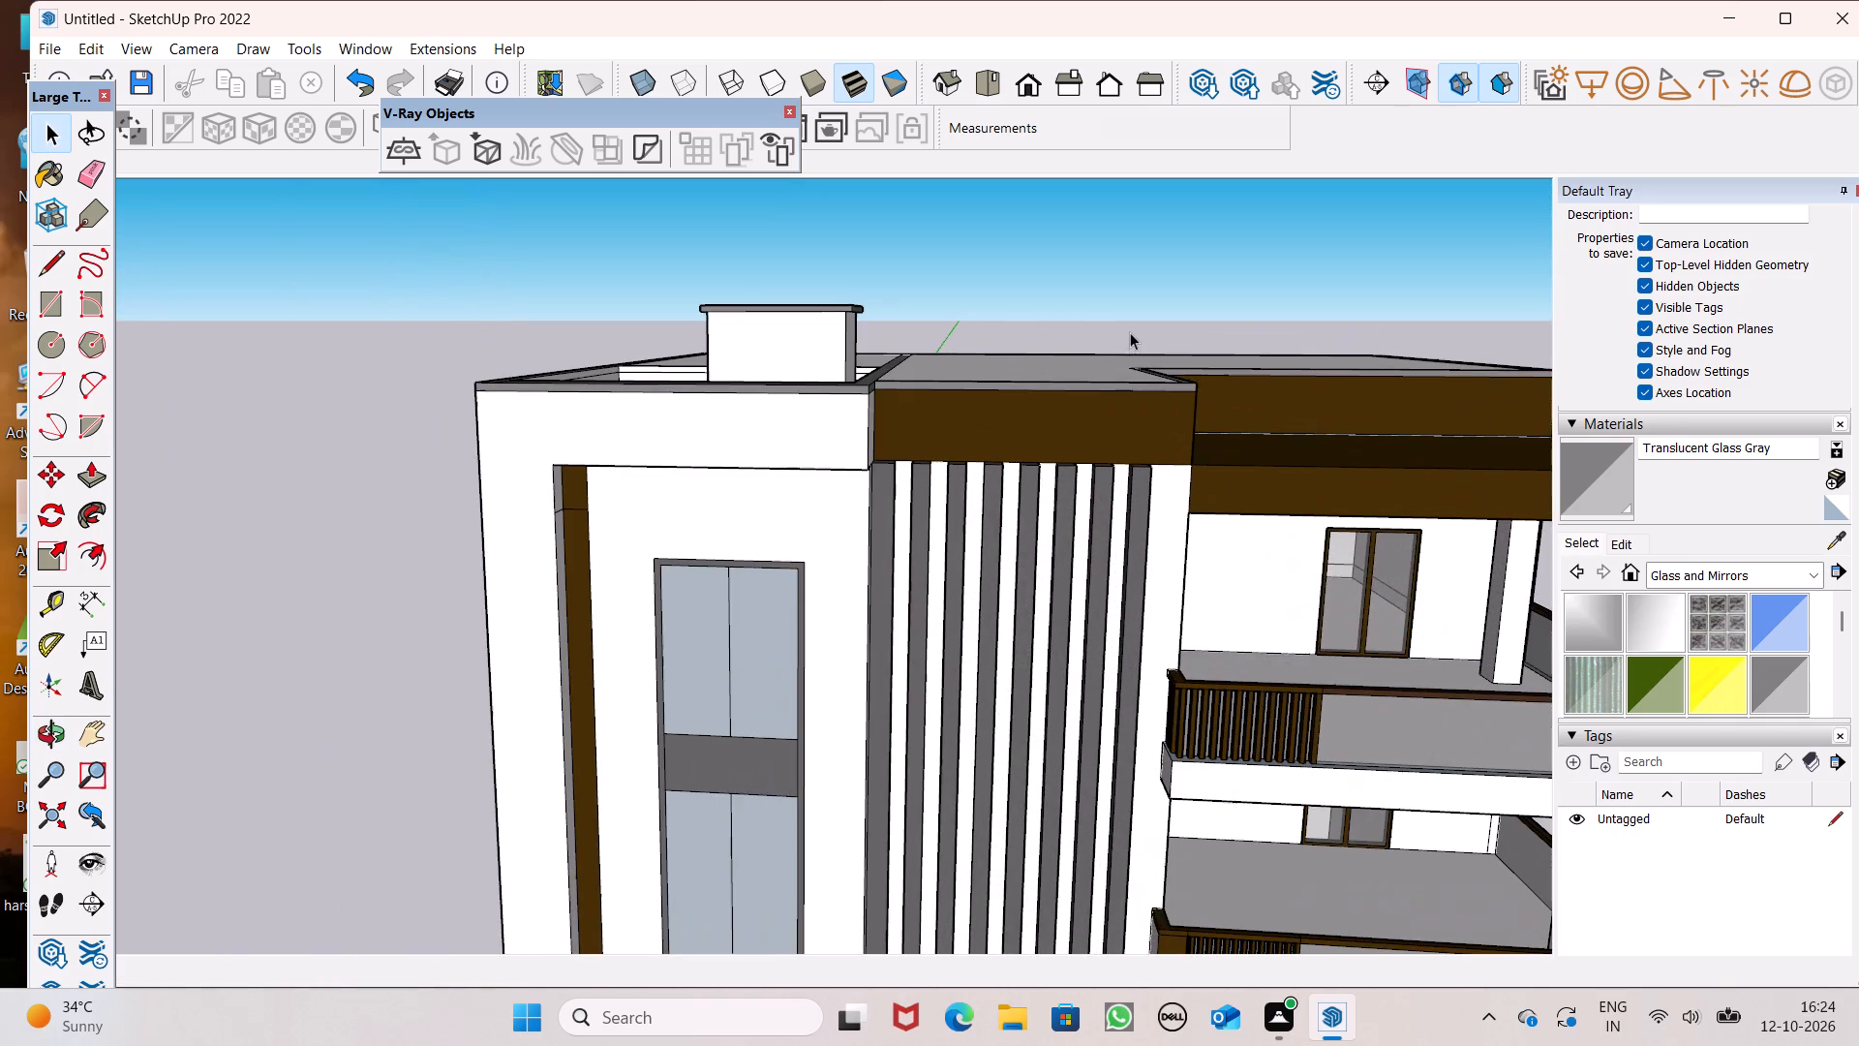
scroll(1131, 426, up, 2)
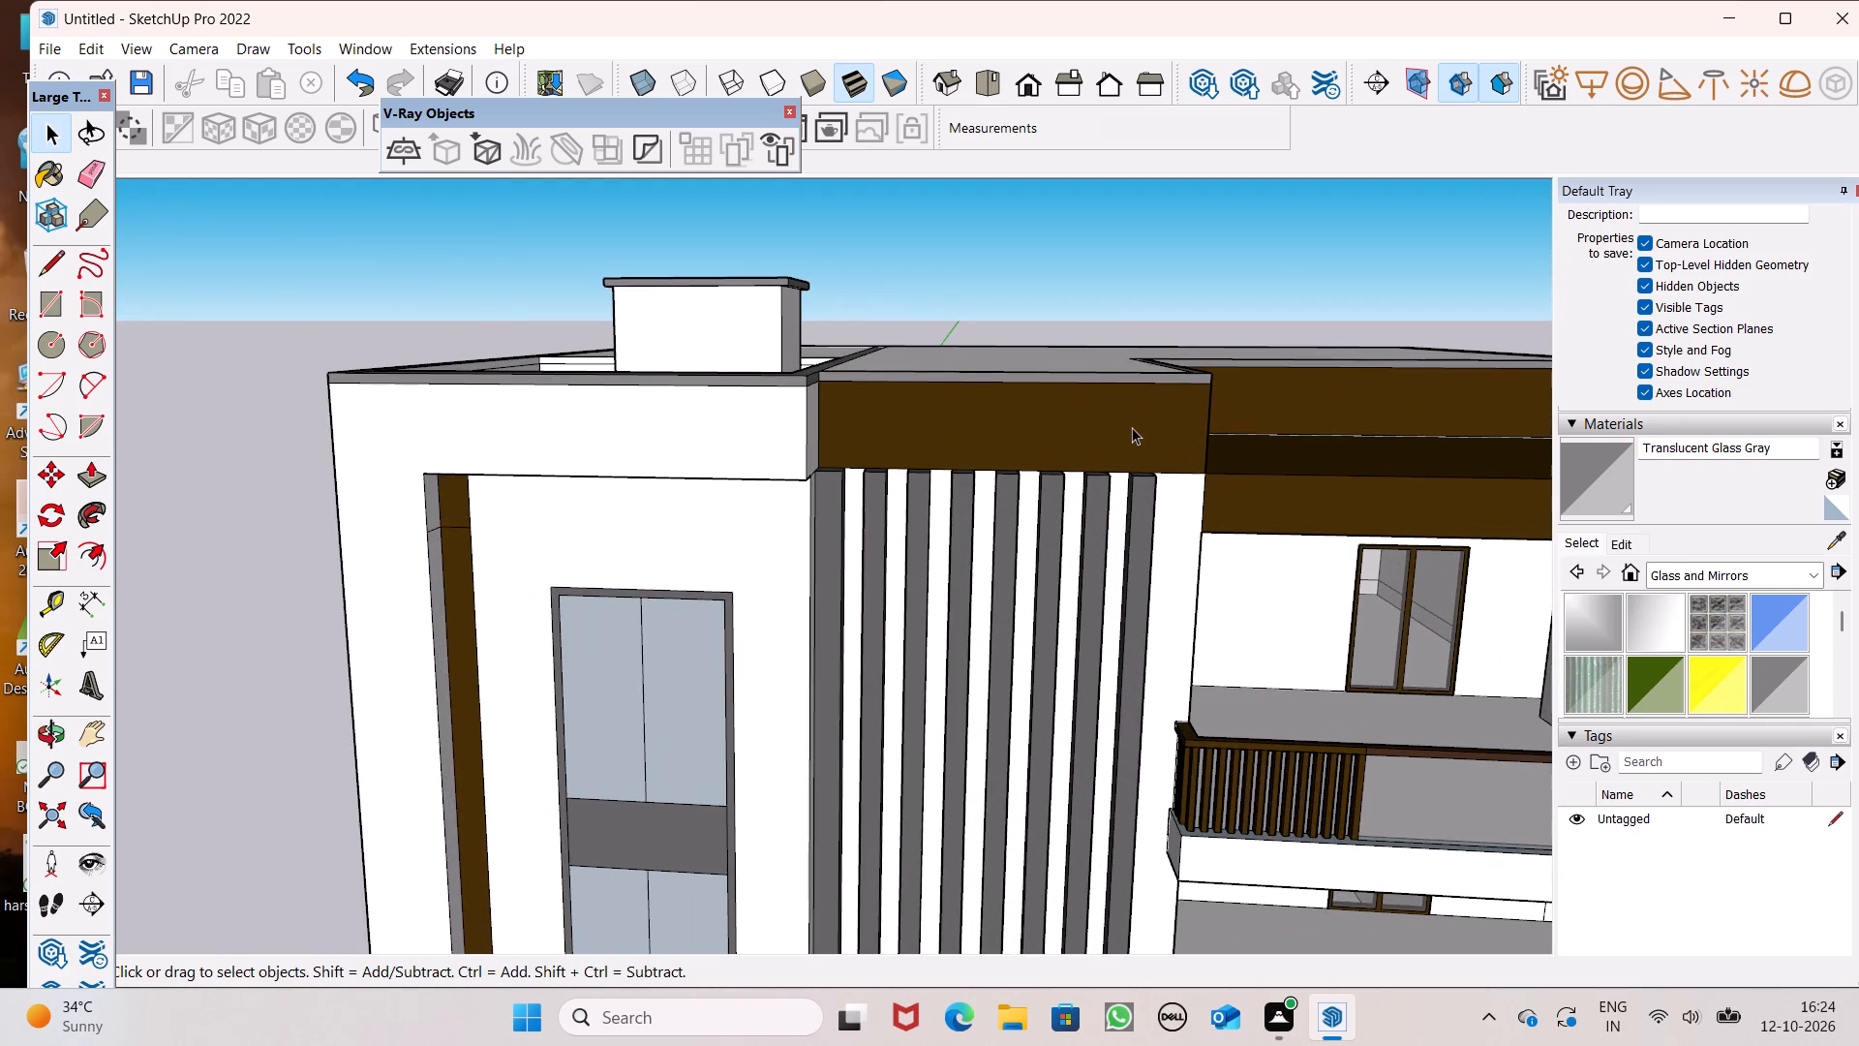
scroll(1096, 455, up, 4)
scroll(1010, 386, down, 5)
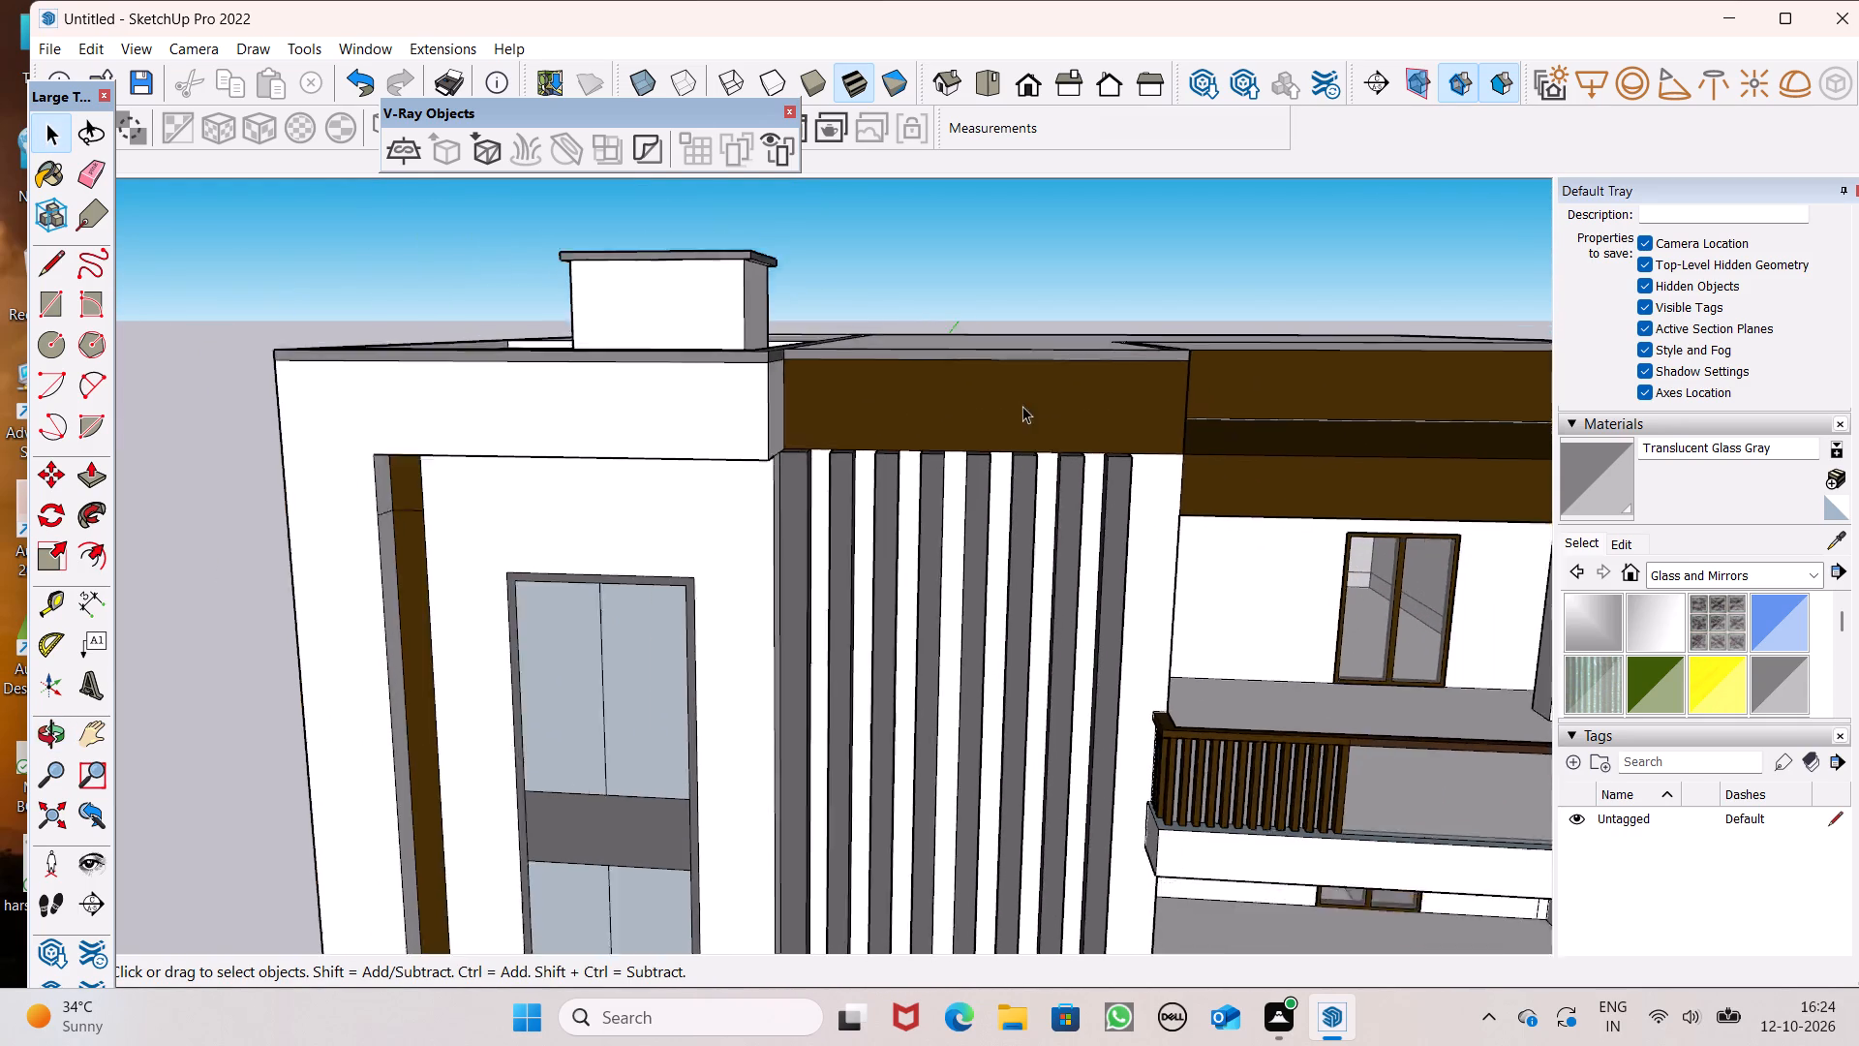
scroll(1022, 406, down, 8)
scroll(1041, 434, up, 1)
scroll(939, 397, down, 5)
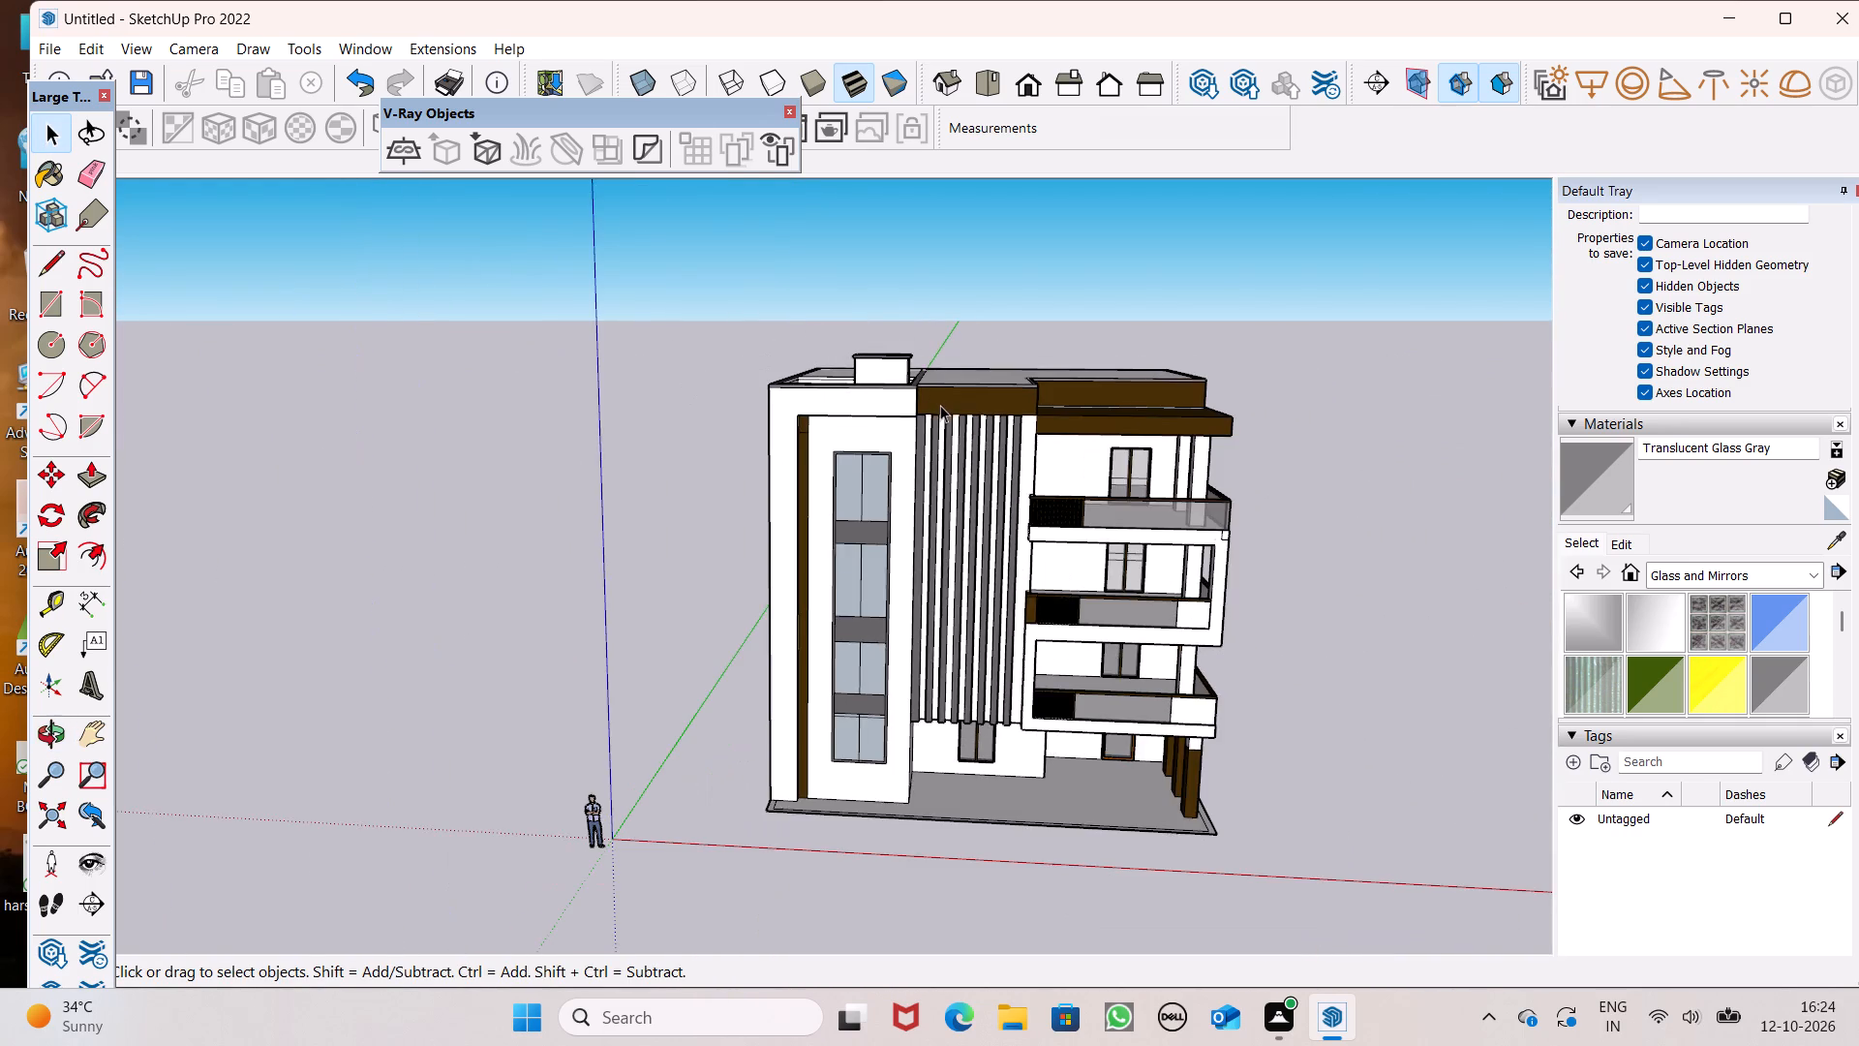
Push/Pull the end face of the white front roof band about 12' 2 1/4" across the vertical slats, in front of the brown fascia.
middle_drag(940, 404, 242, 552)
scroll(473, 647, up, 3)
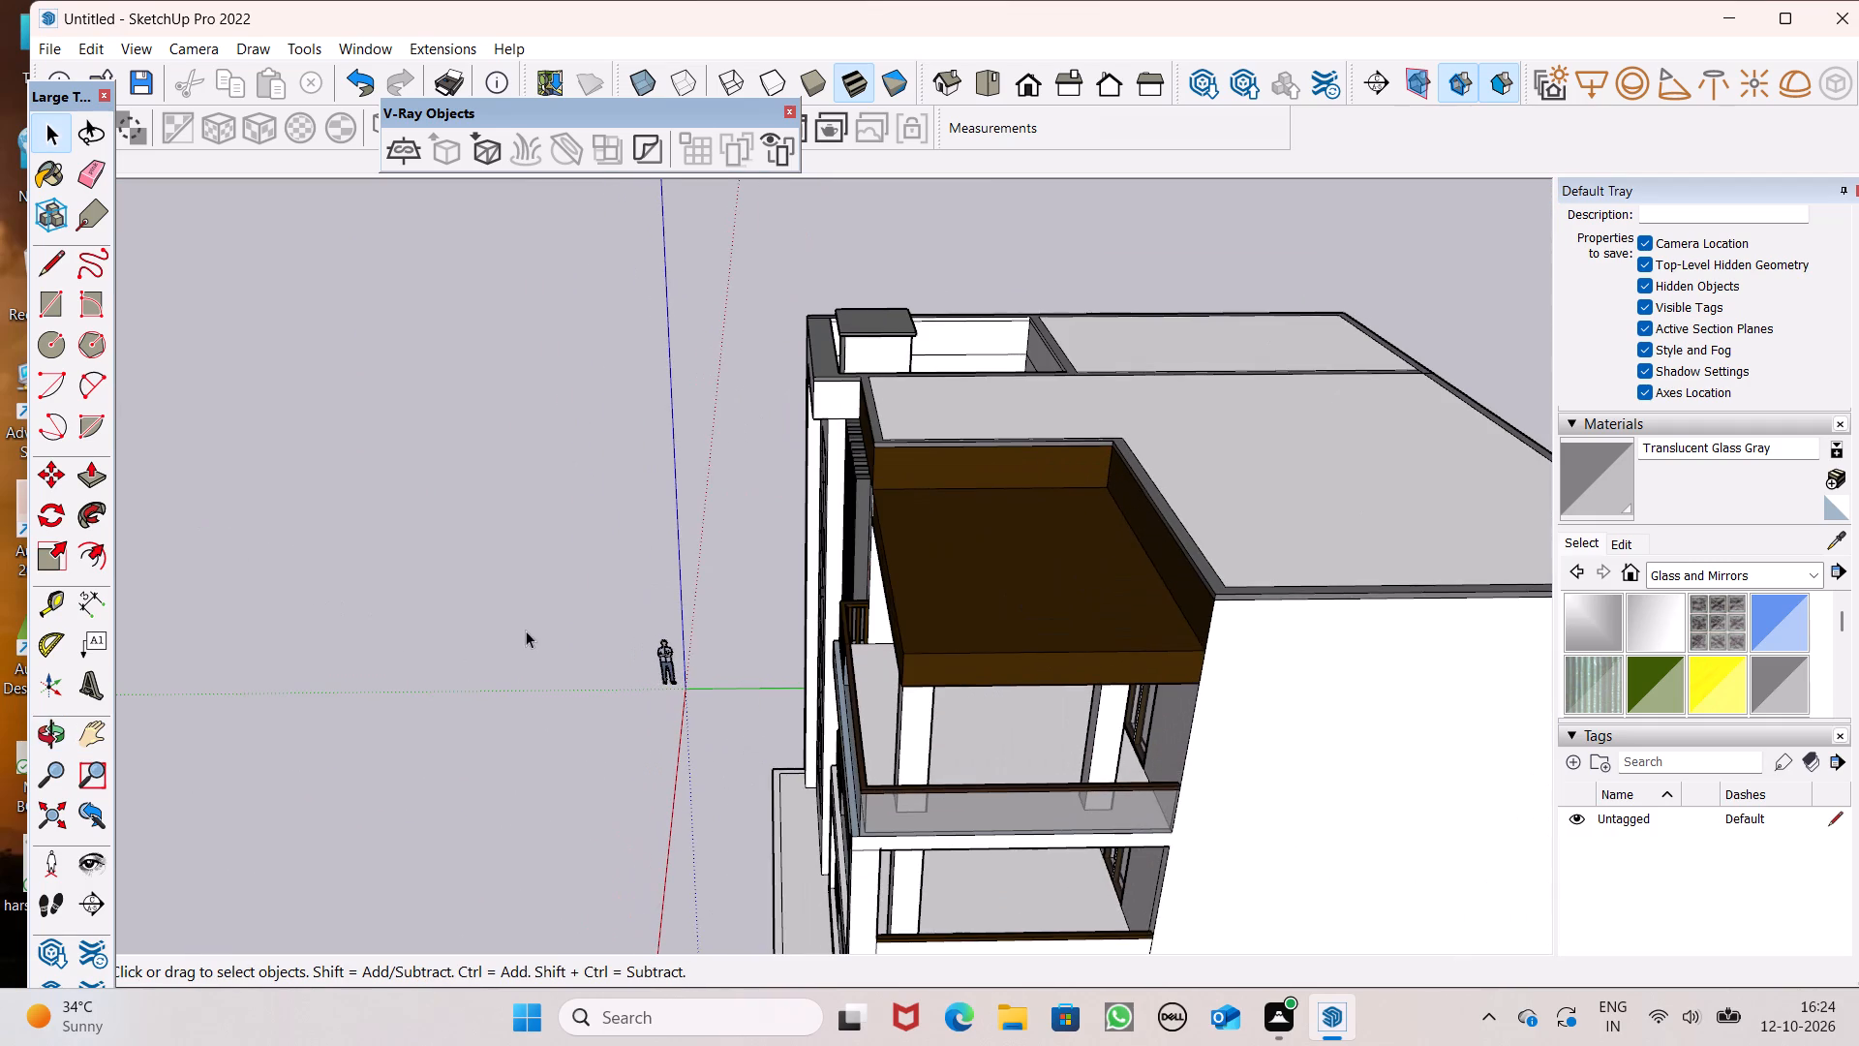
middle_drag(727, 501, 820, 648)
scroll(865, 483, up, 10)
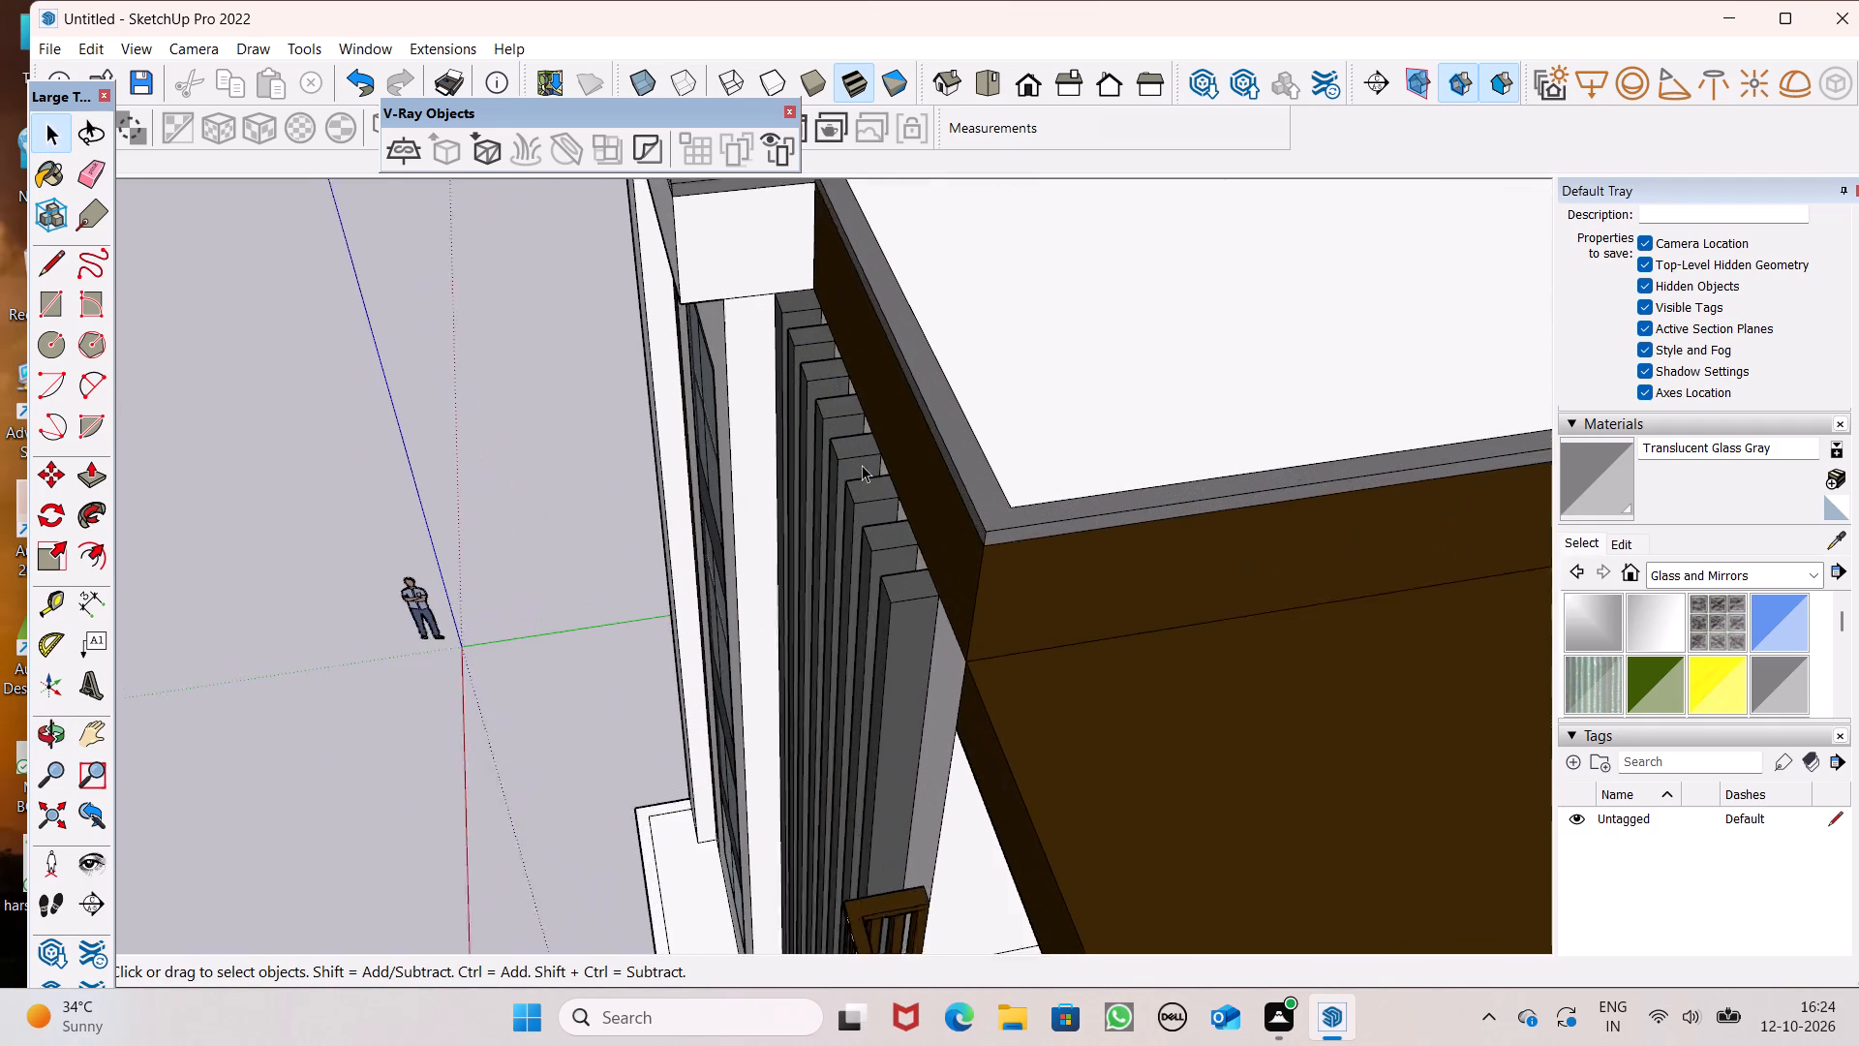
scroll(862, 465, up, 2)
middle_drag(864, 463, 989, 445)
scroll(974, 341, up, 6)
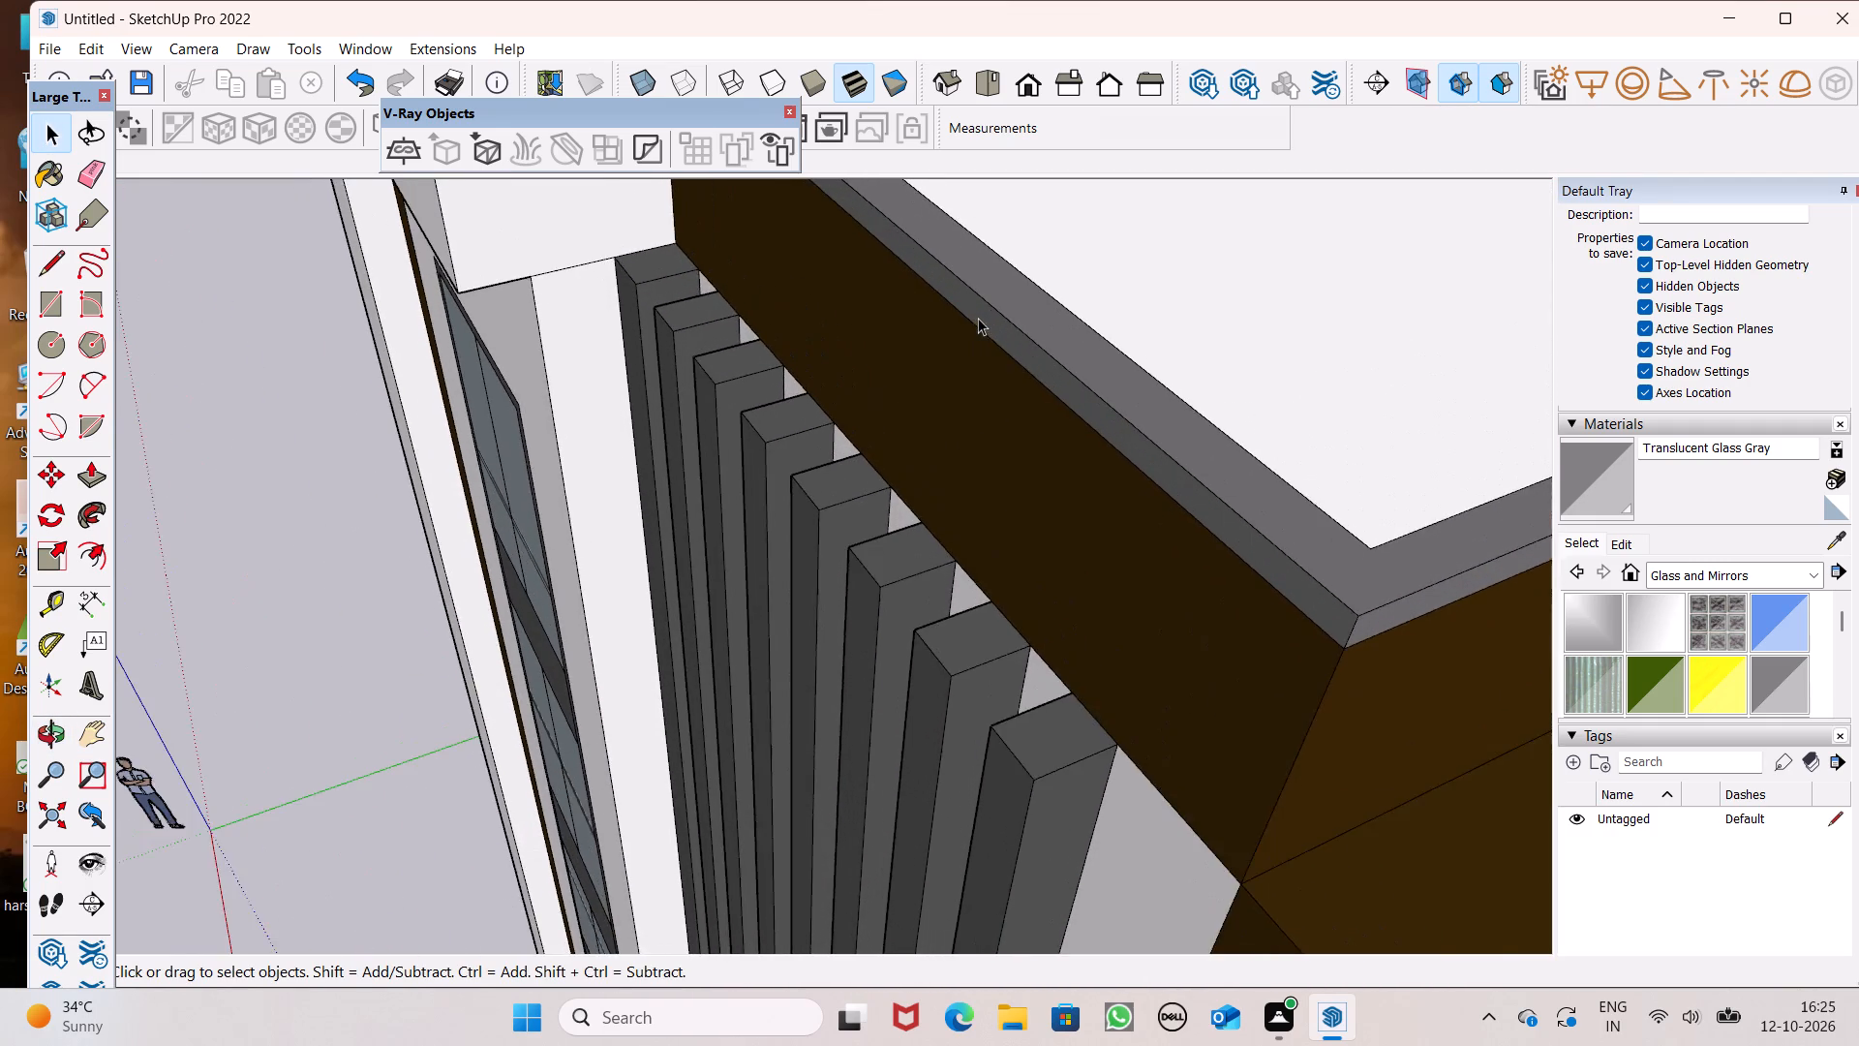
scroll(969, 358, down, 5)
scroll(948, 464, down, 6)
scroll(930, 291, up, 5)
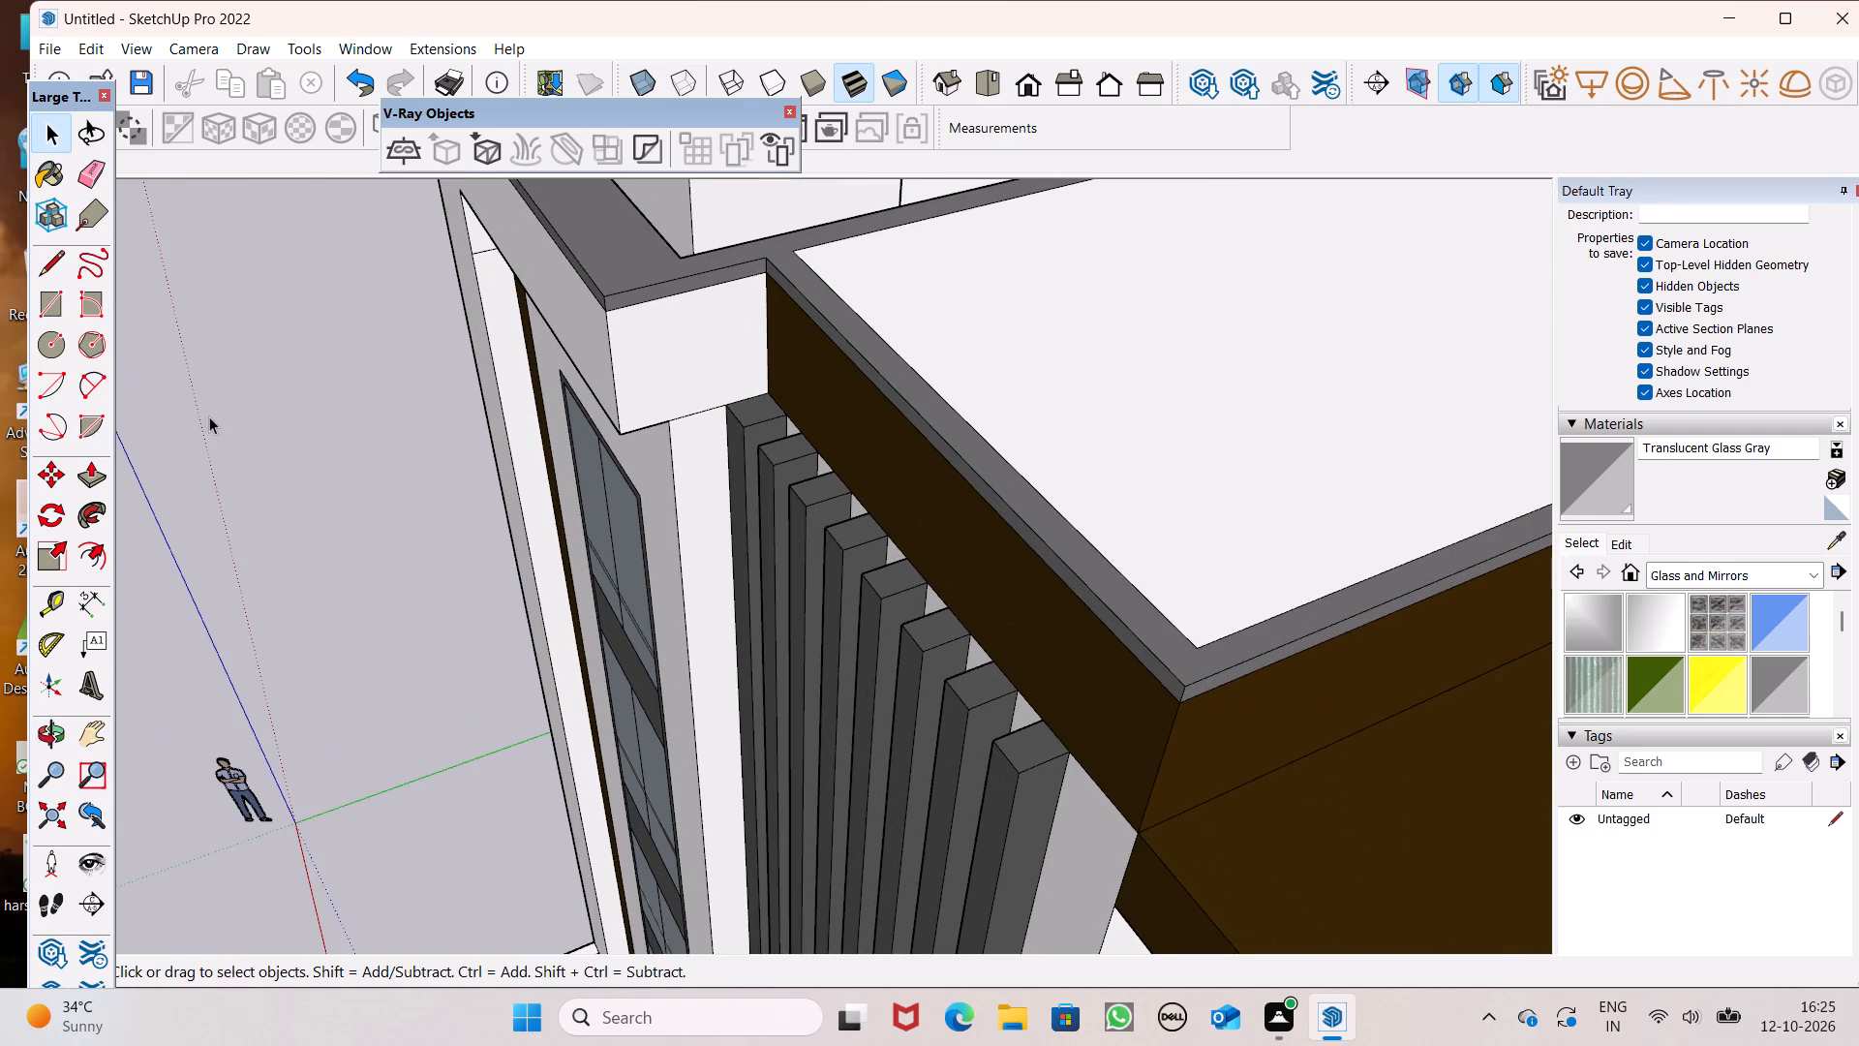
click(99, 477)
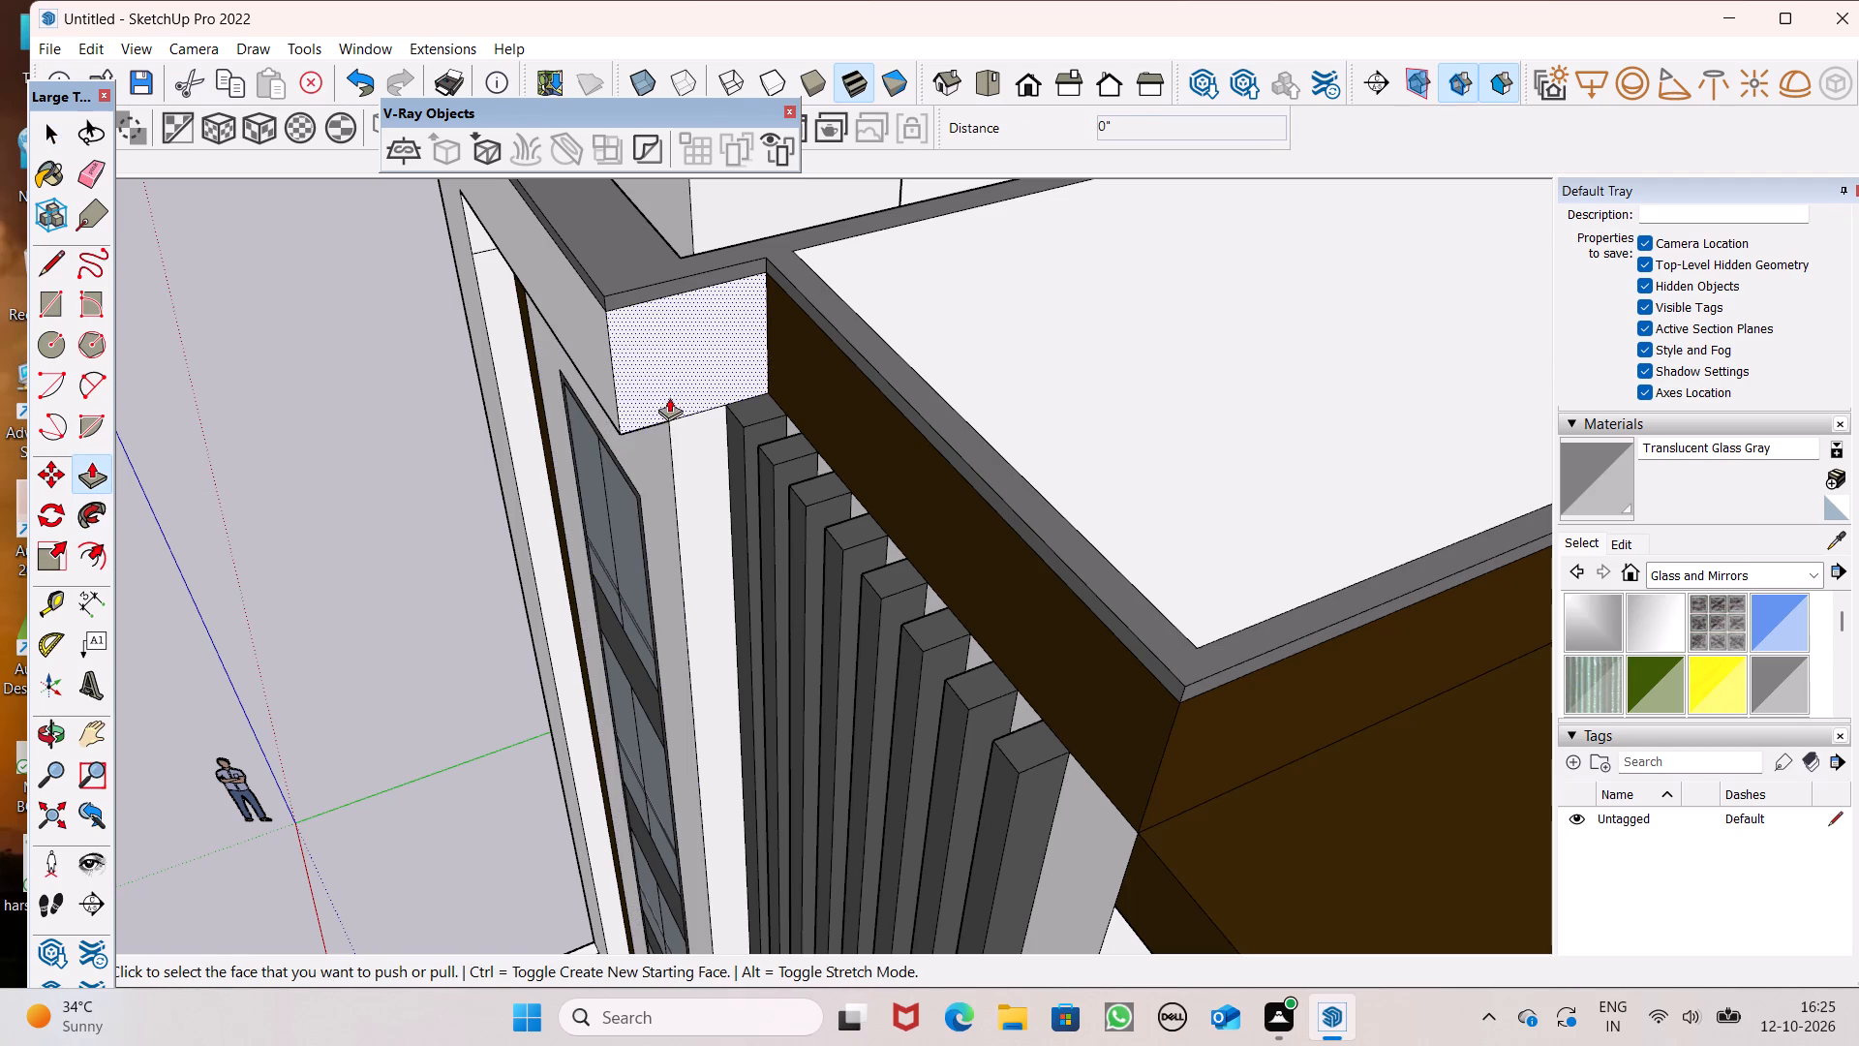
drag(663, 388, 840, 542)
drag(684, 417, 711, 460)
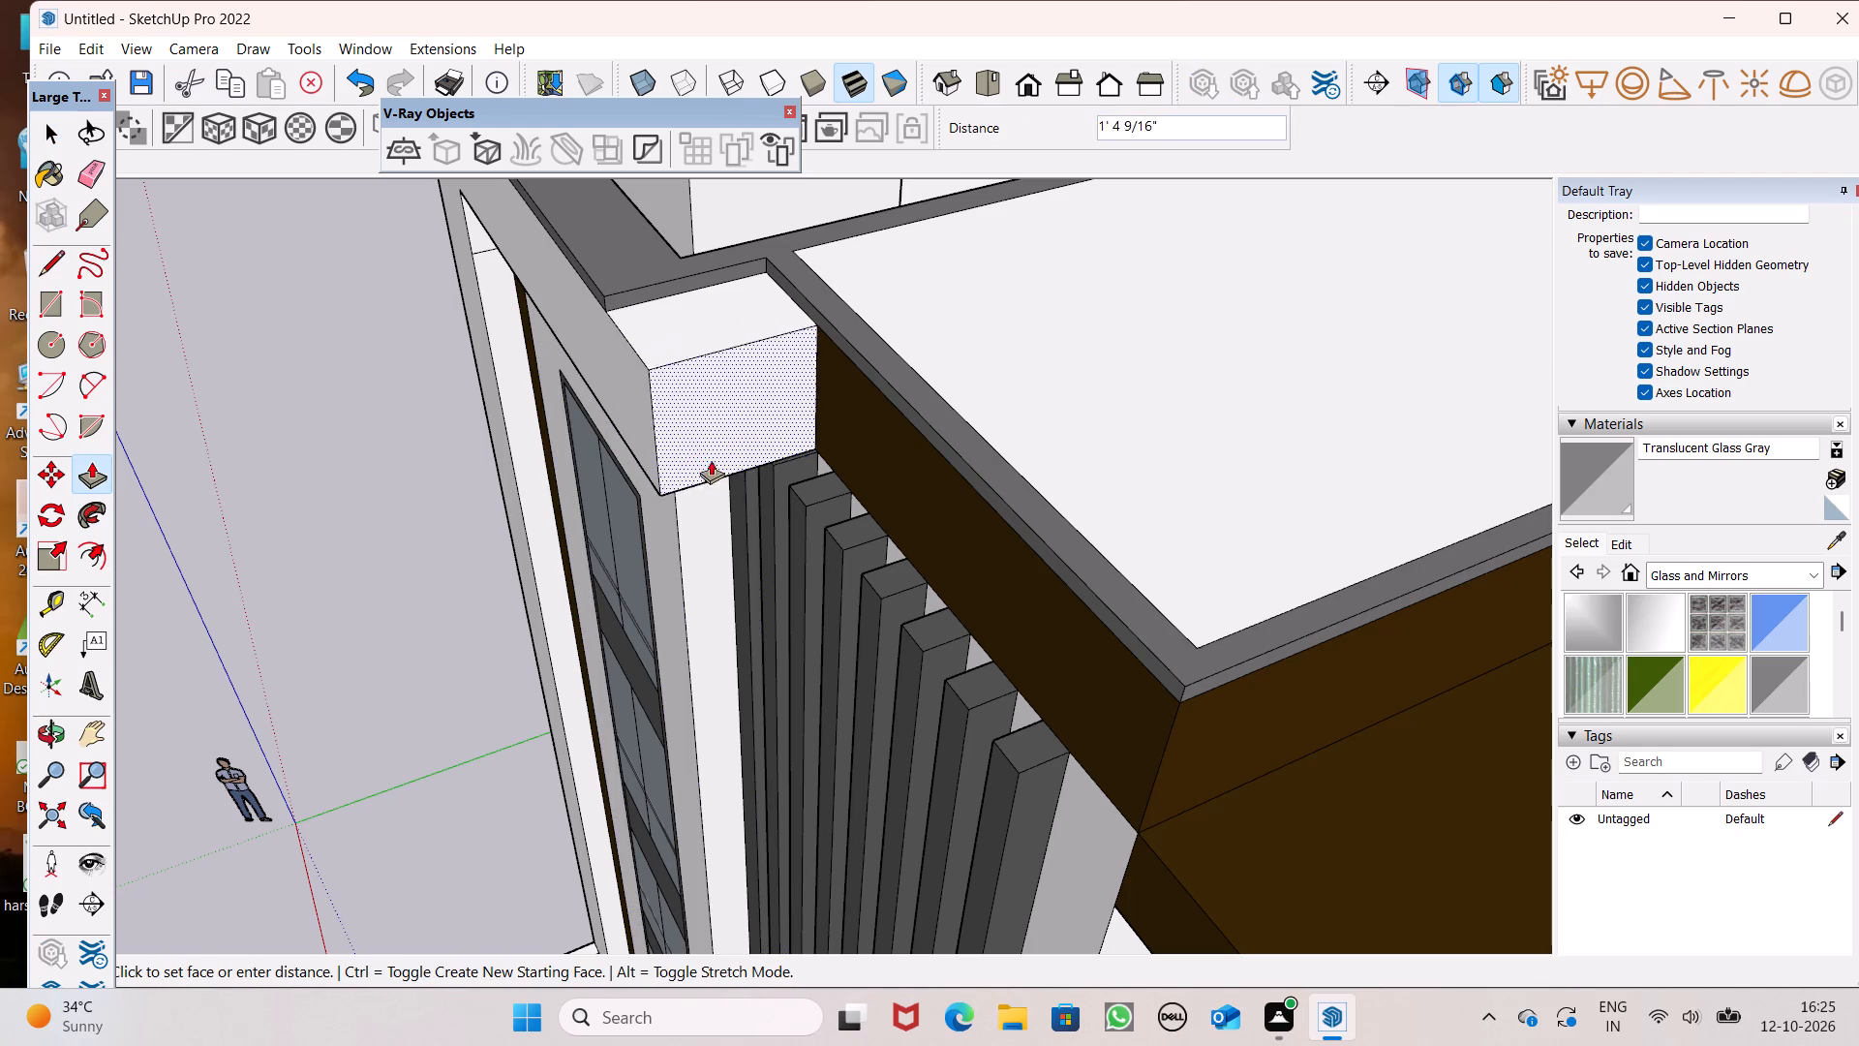
drag(711, 460, 1170, 737)
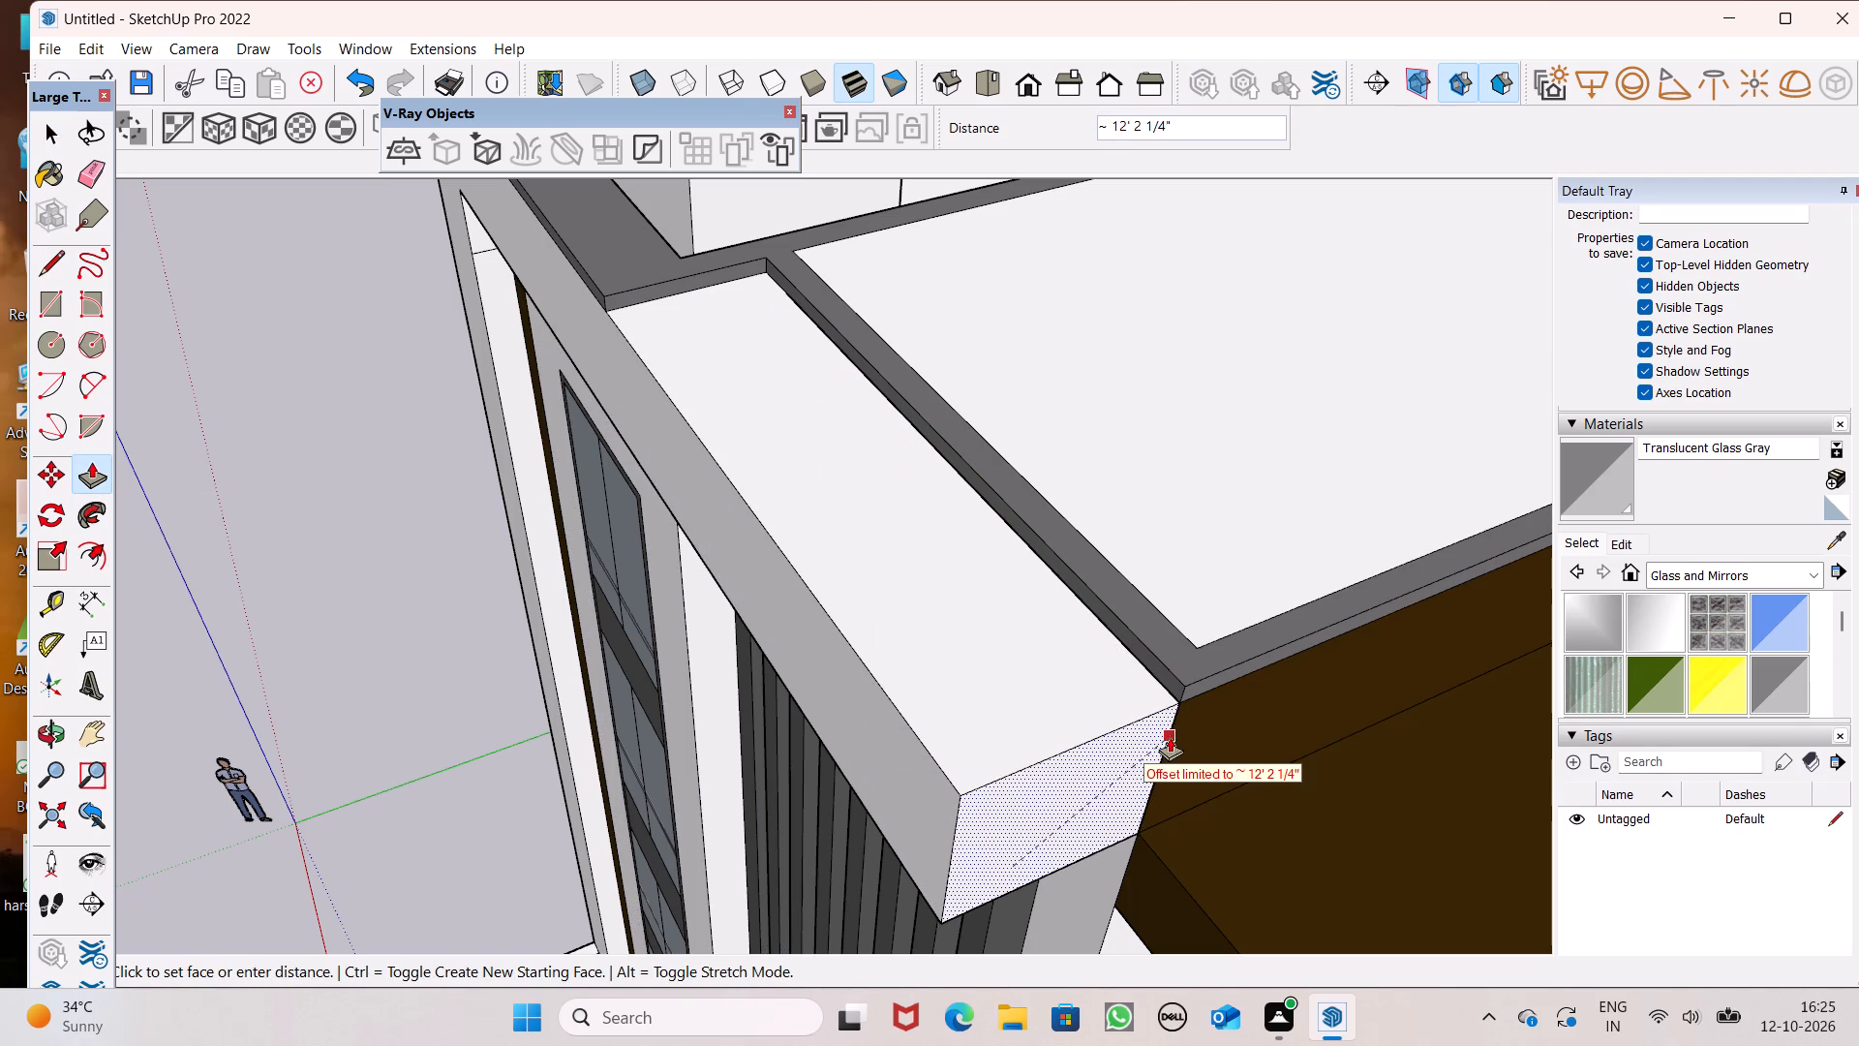
drag(1170, 737, 1176, 727)
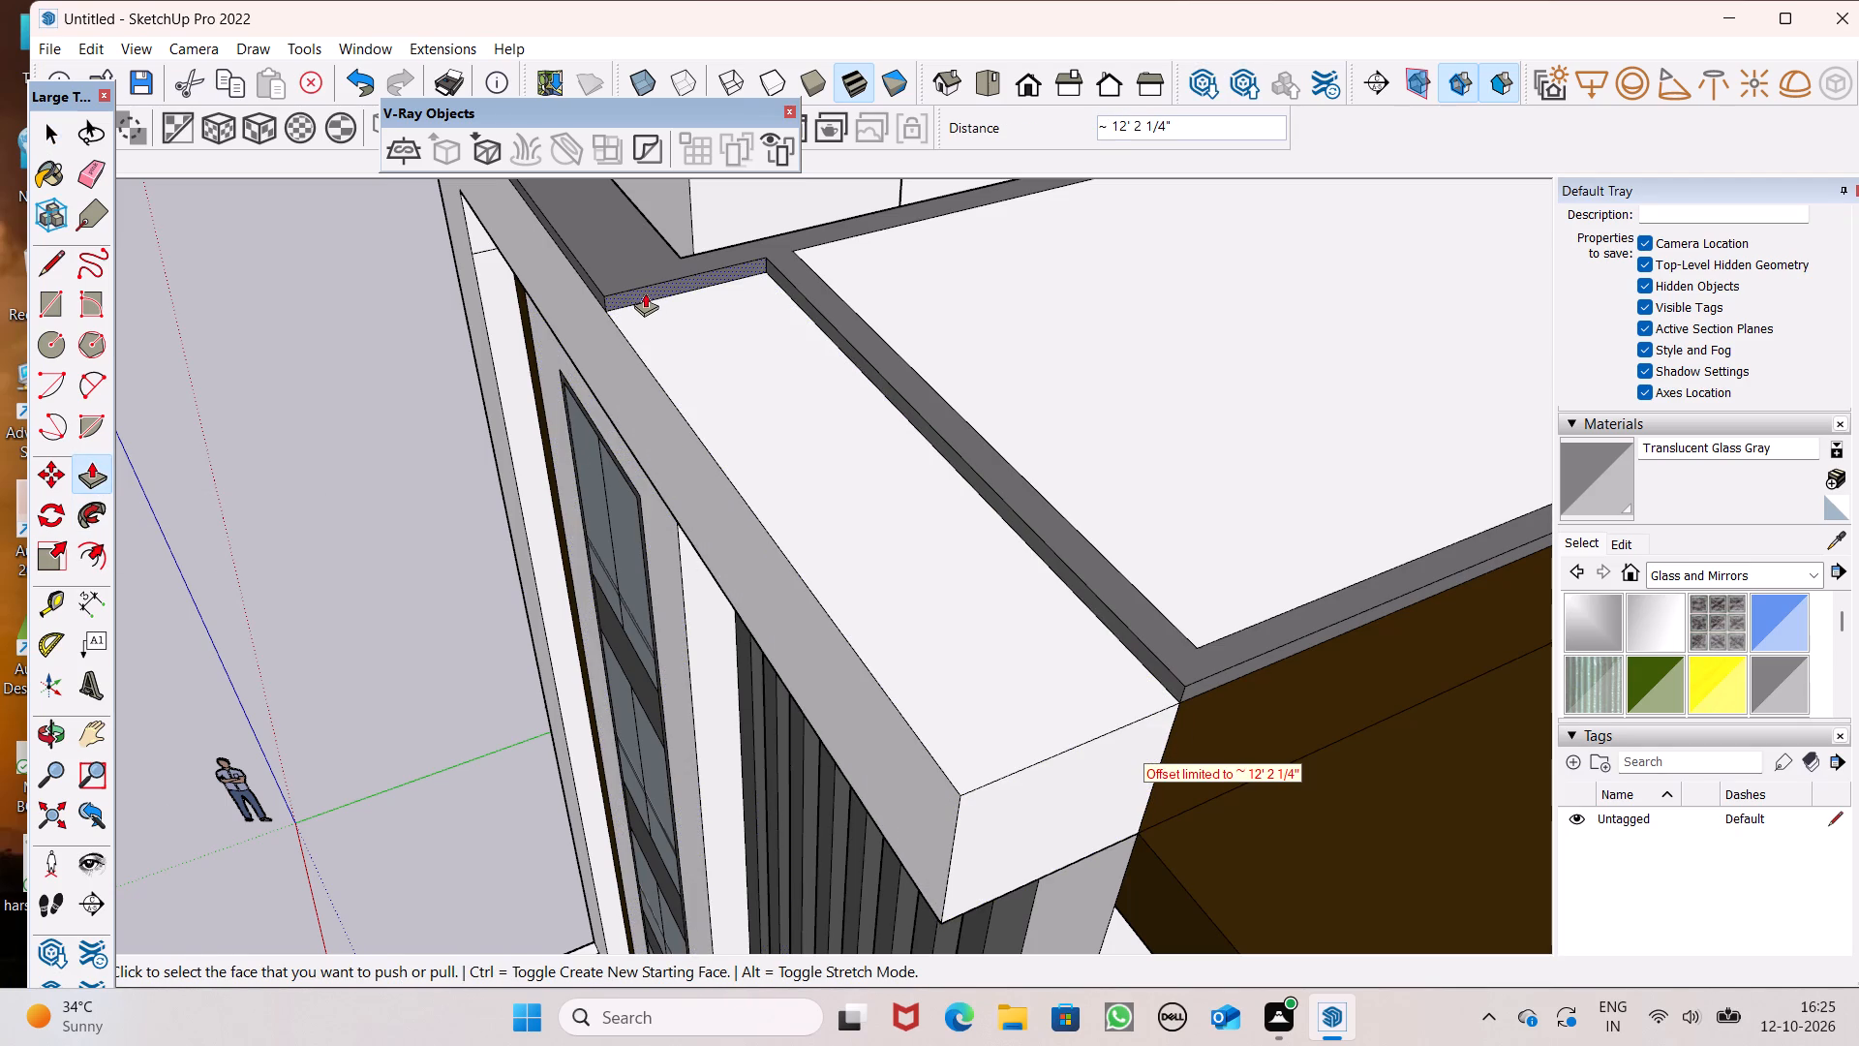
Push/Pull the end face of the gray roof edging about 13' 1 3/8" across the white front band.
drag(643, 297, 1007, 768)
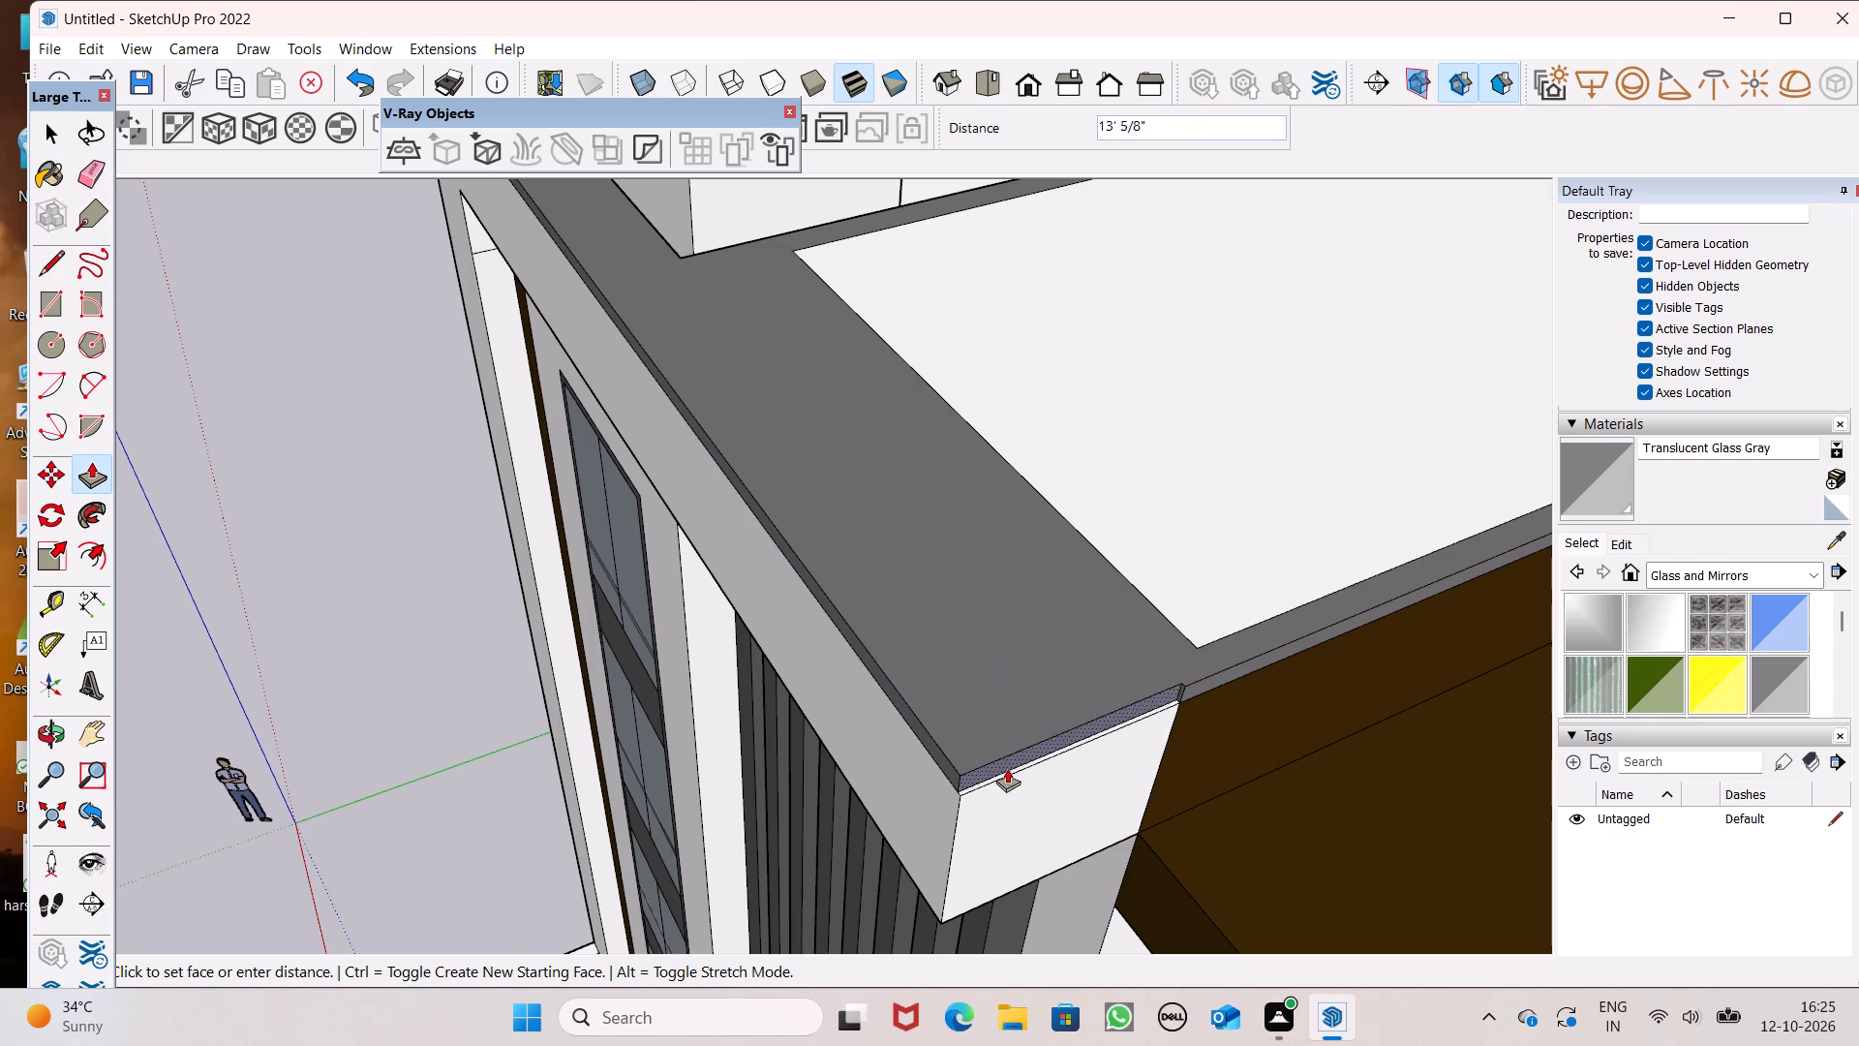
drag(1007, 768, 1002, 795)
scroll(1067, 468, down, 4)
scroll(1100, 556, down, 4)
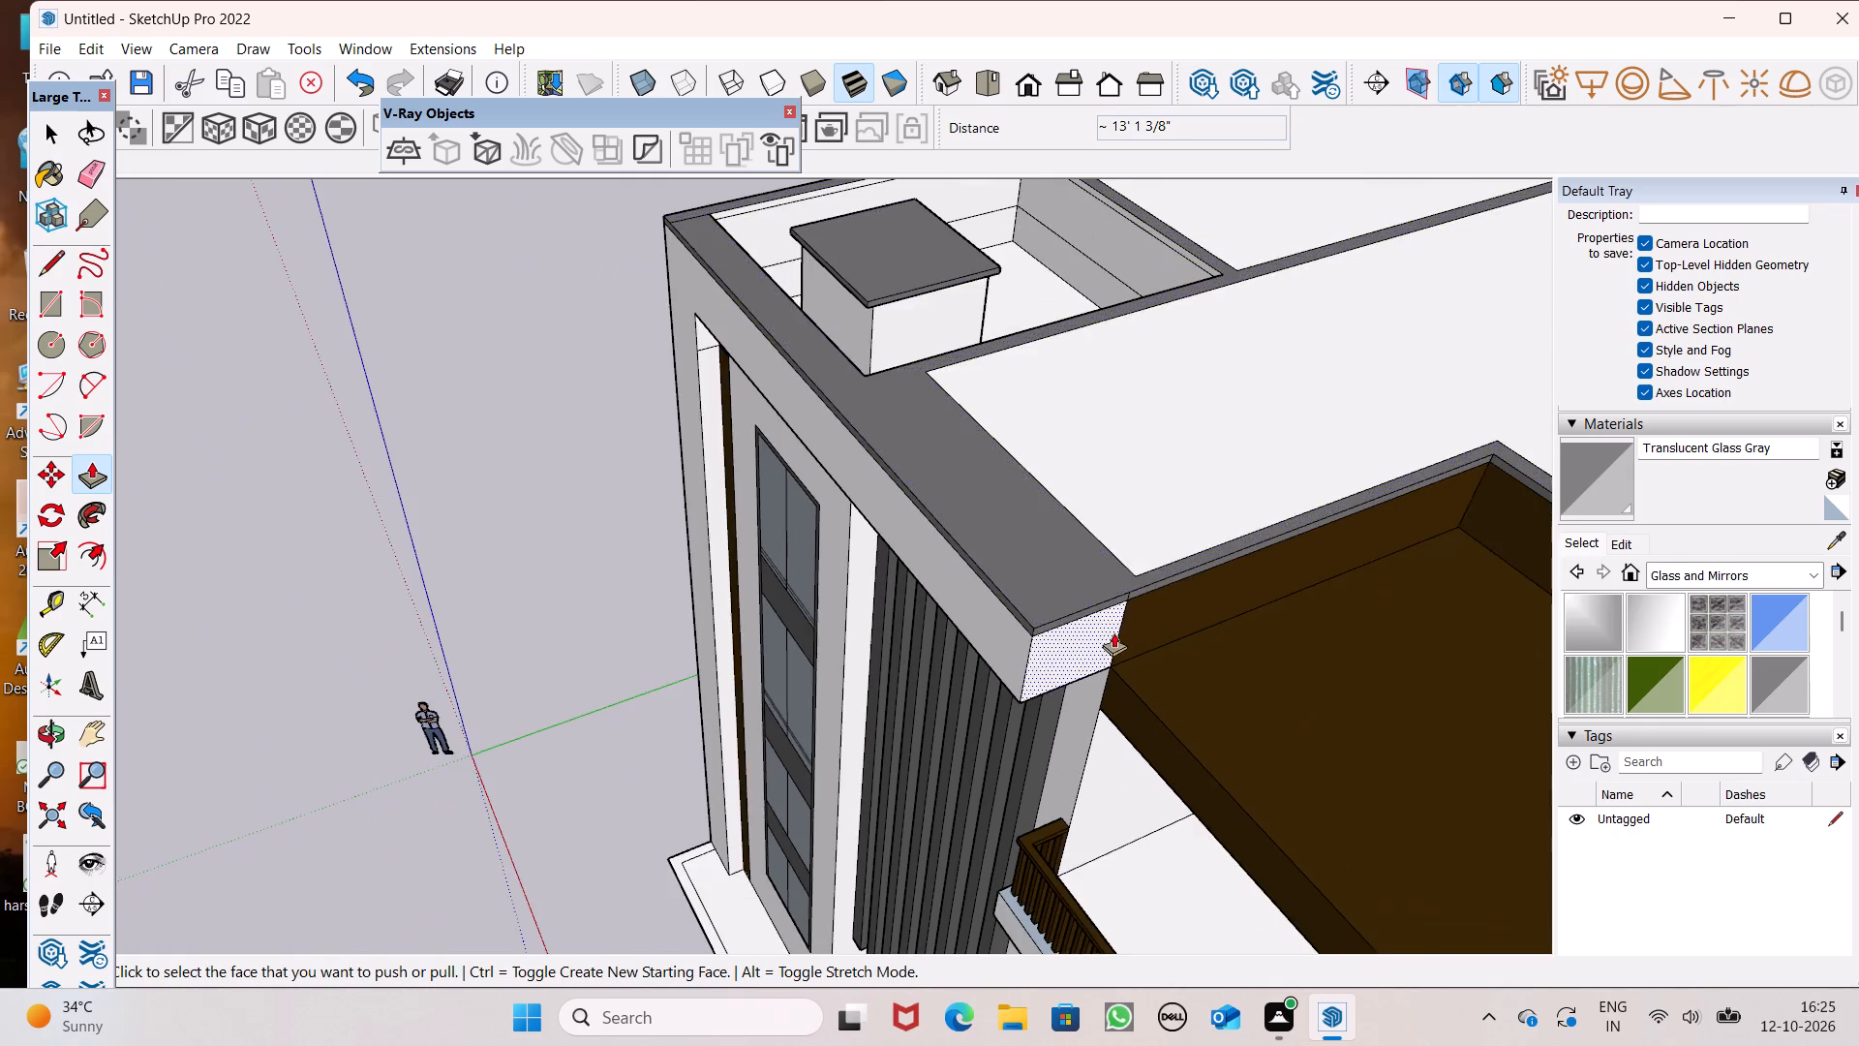
Examine the extended gray roof edging from the front, the side and above.
middle_drag(1113, 632, 1311, 461)
scroll(948, 352, up, 3)
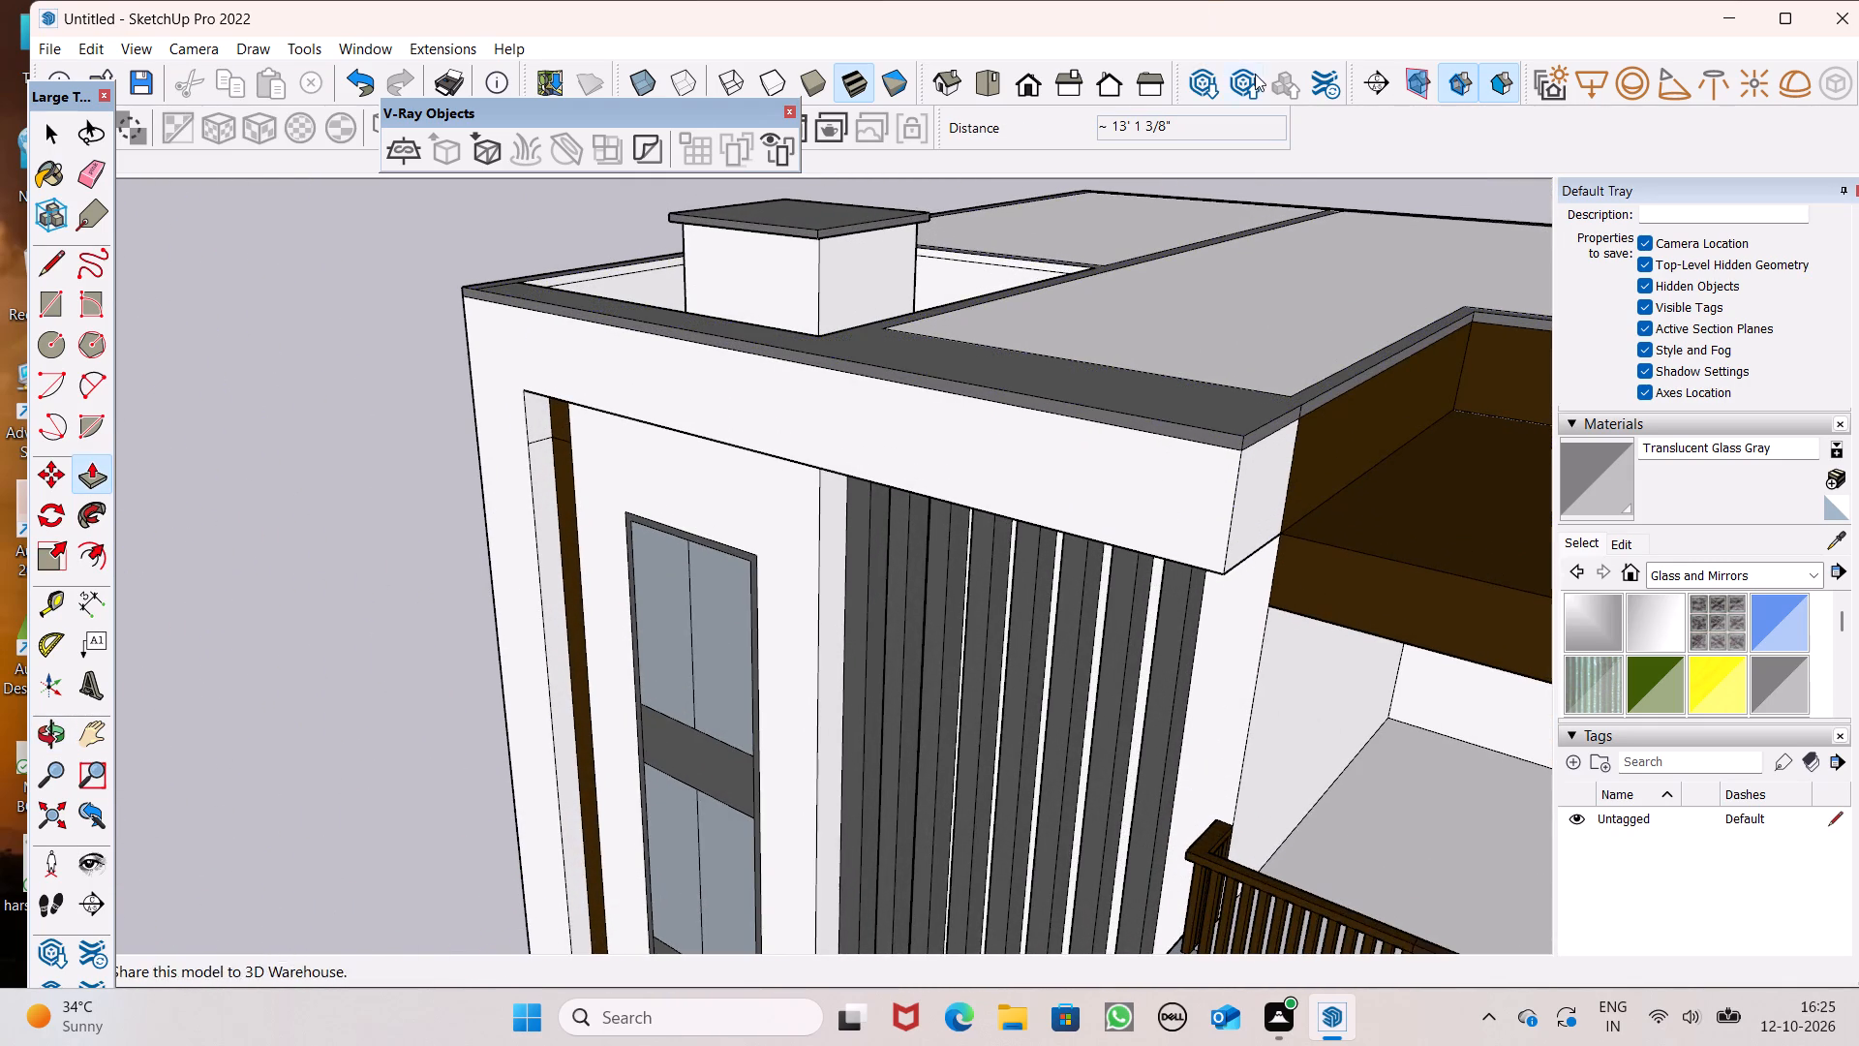
middle_drag(877, 485, 1237, 416)
scroll(939, 338, down, 5)
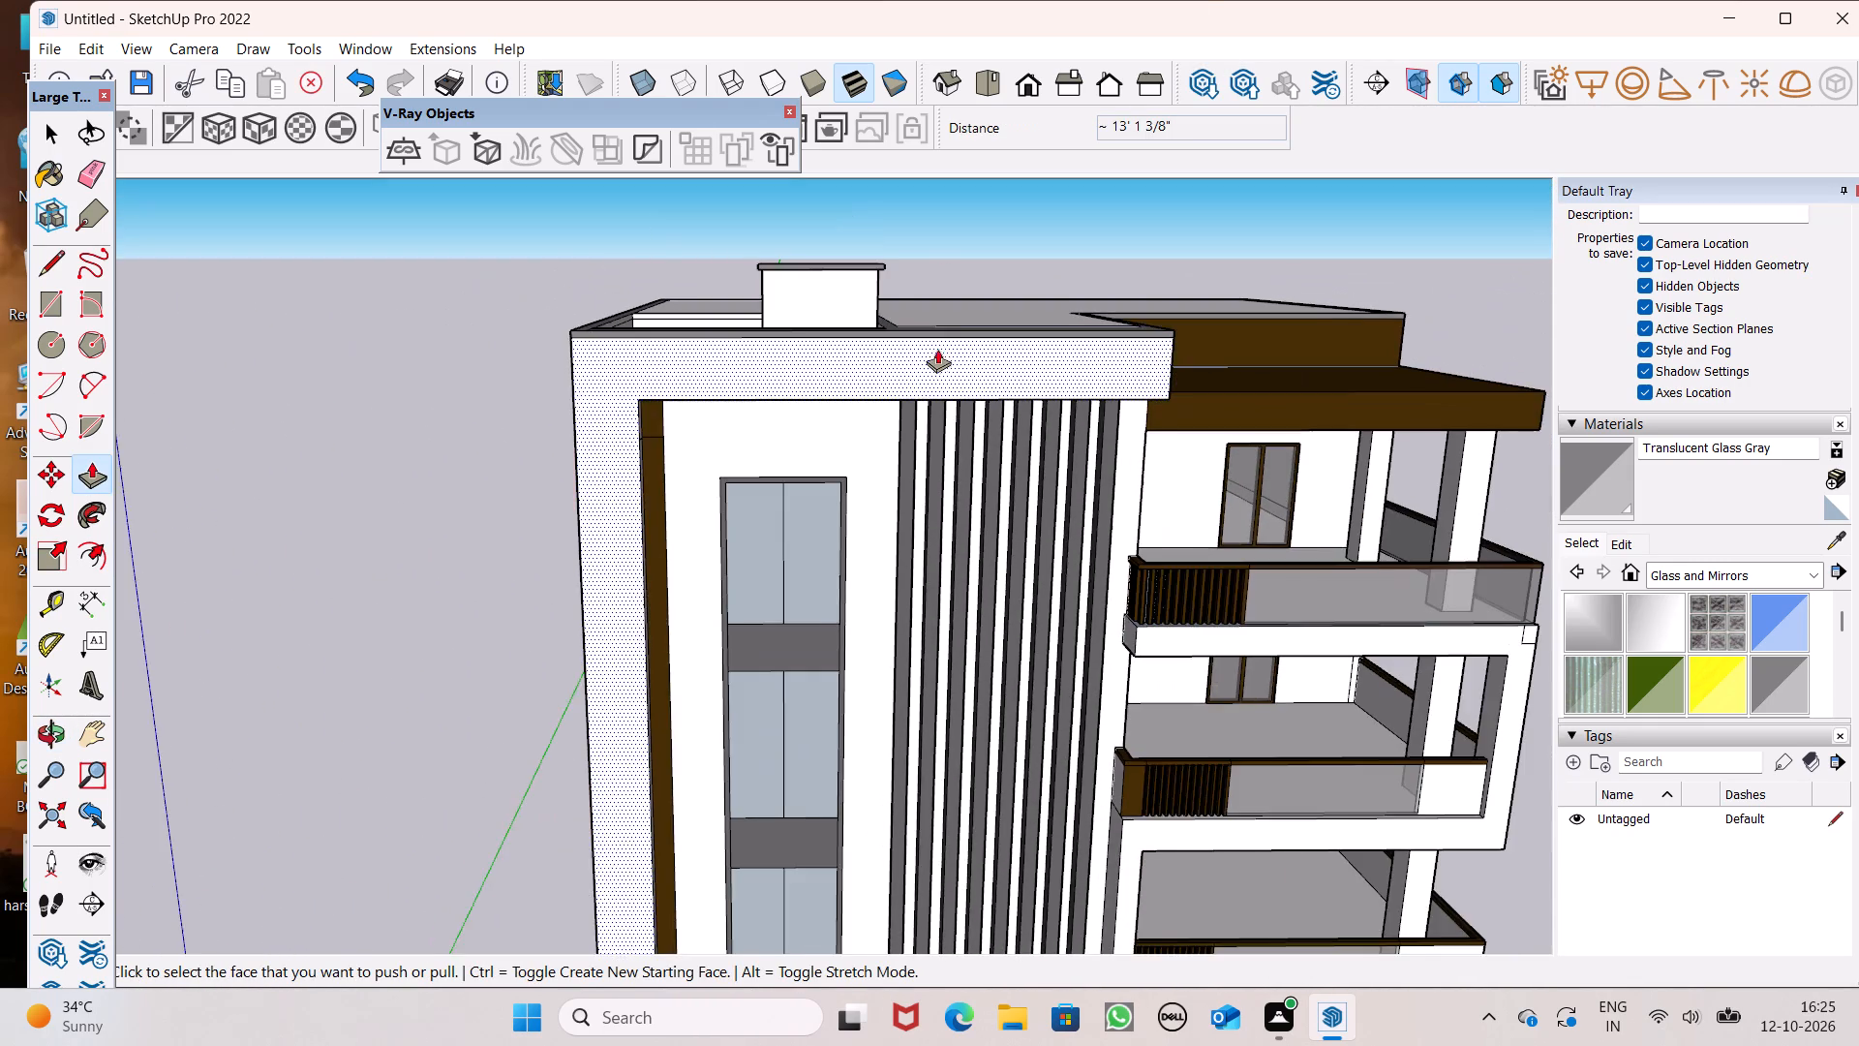
scroll(937, 343, down, 4)
middle_drag(975, 364, 964, 516)
scroll(1141, 333, up, 2)
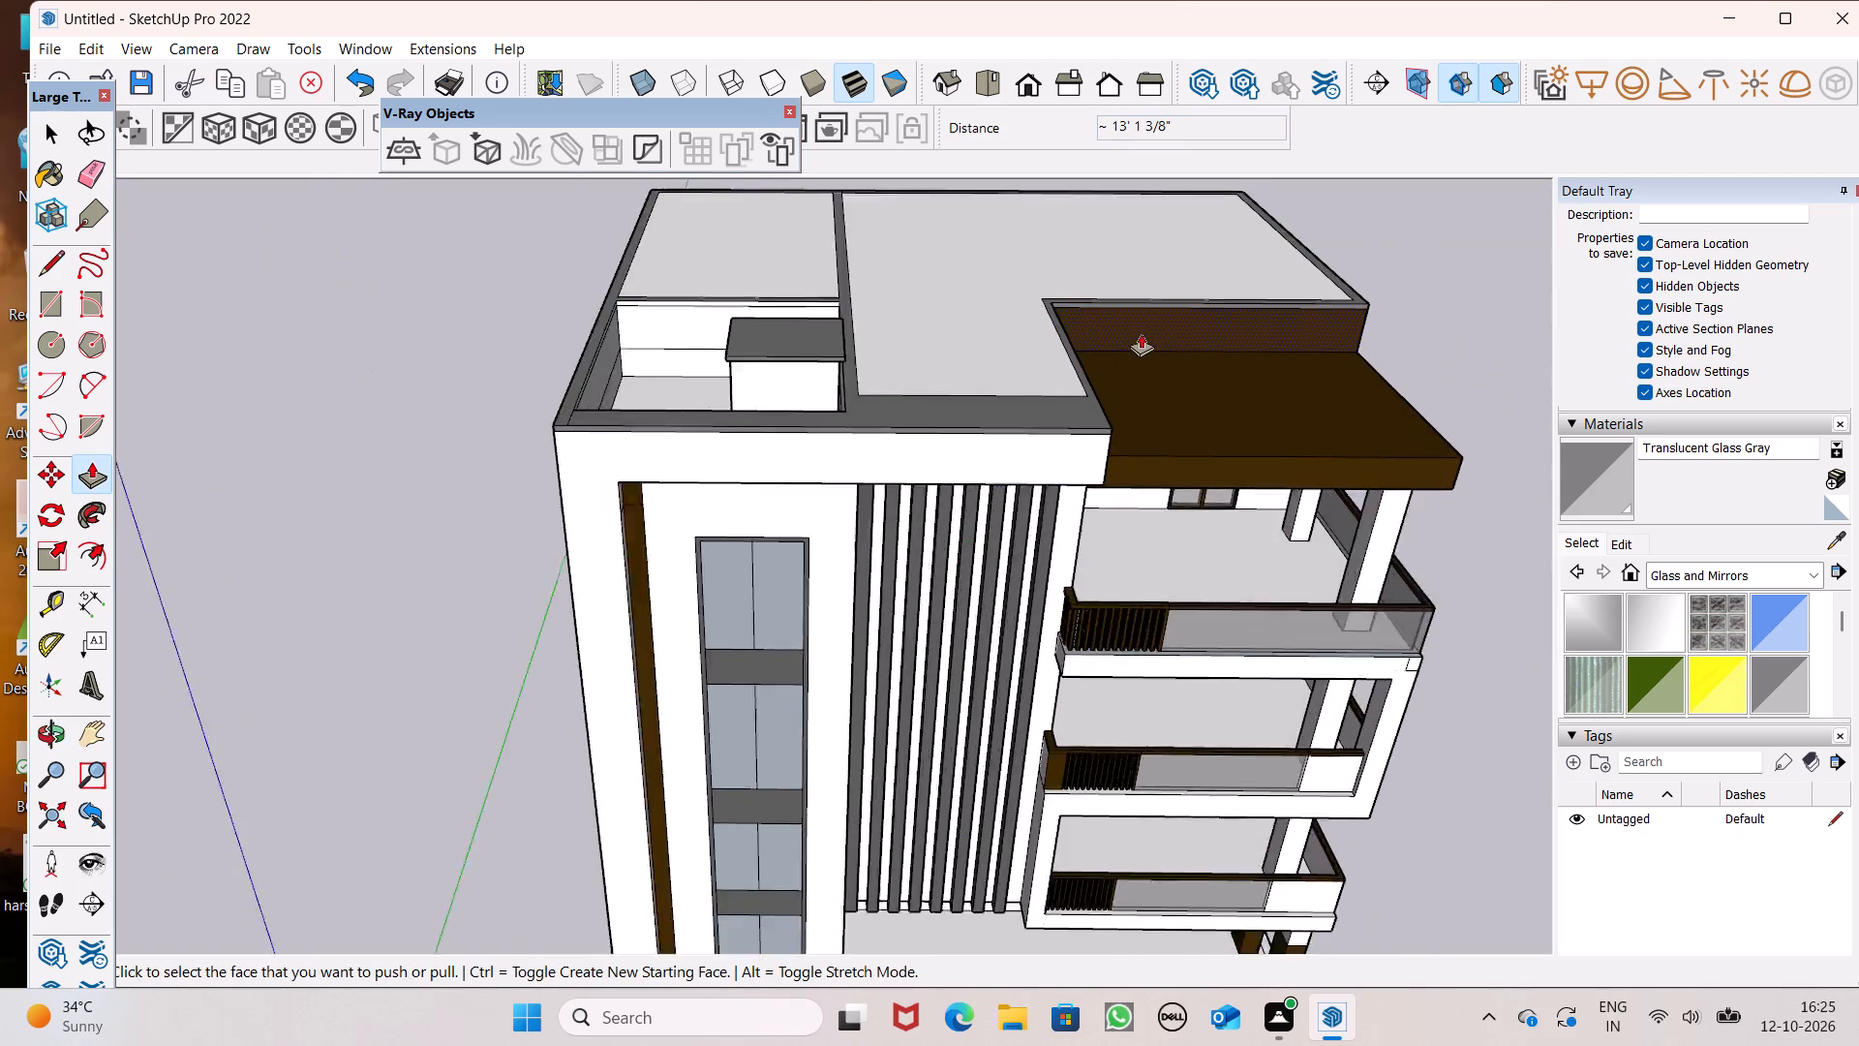
scroll(1141, 333, up, 3)
scroll(1126, 339, down, 2)
middle_drag(1047, 414, 1521, 573)
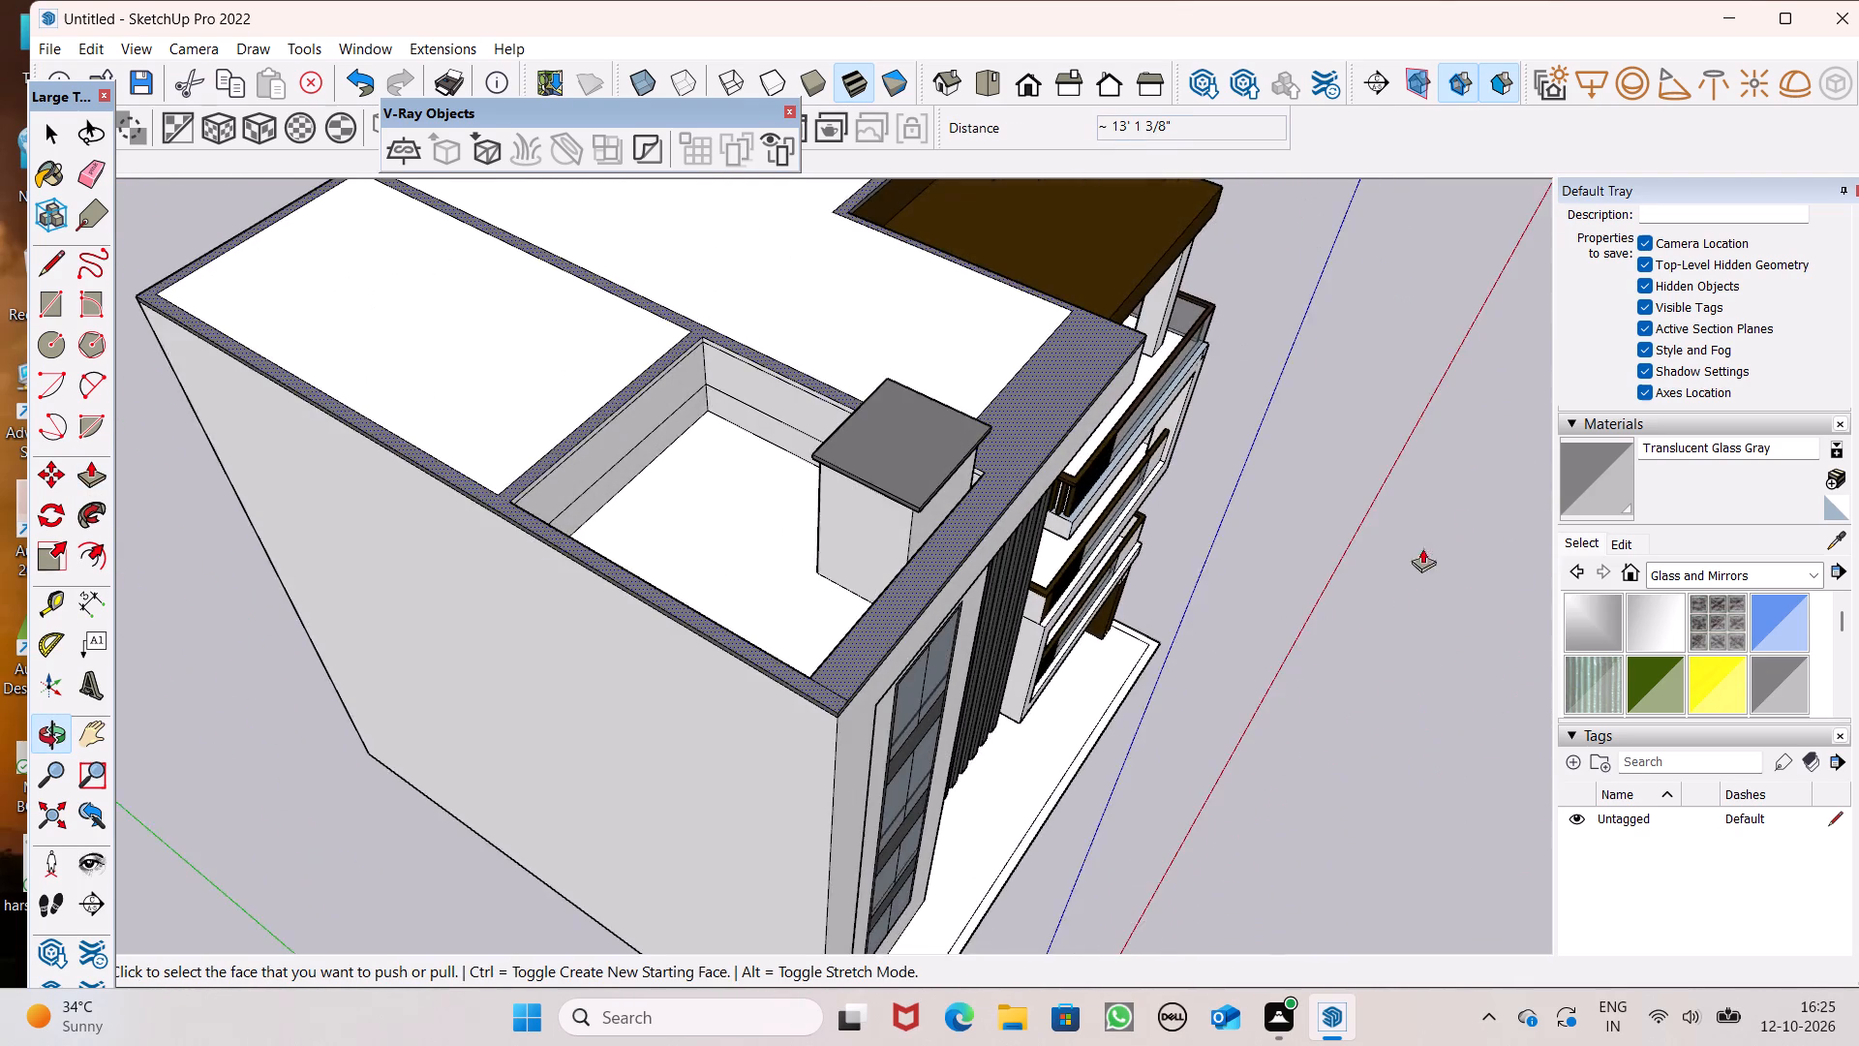
scroll(743, 536, up, 3)
middle_drag(954, 468, 825, 535)
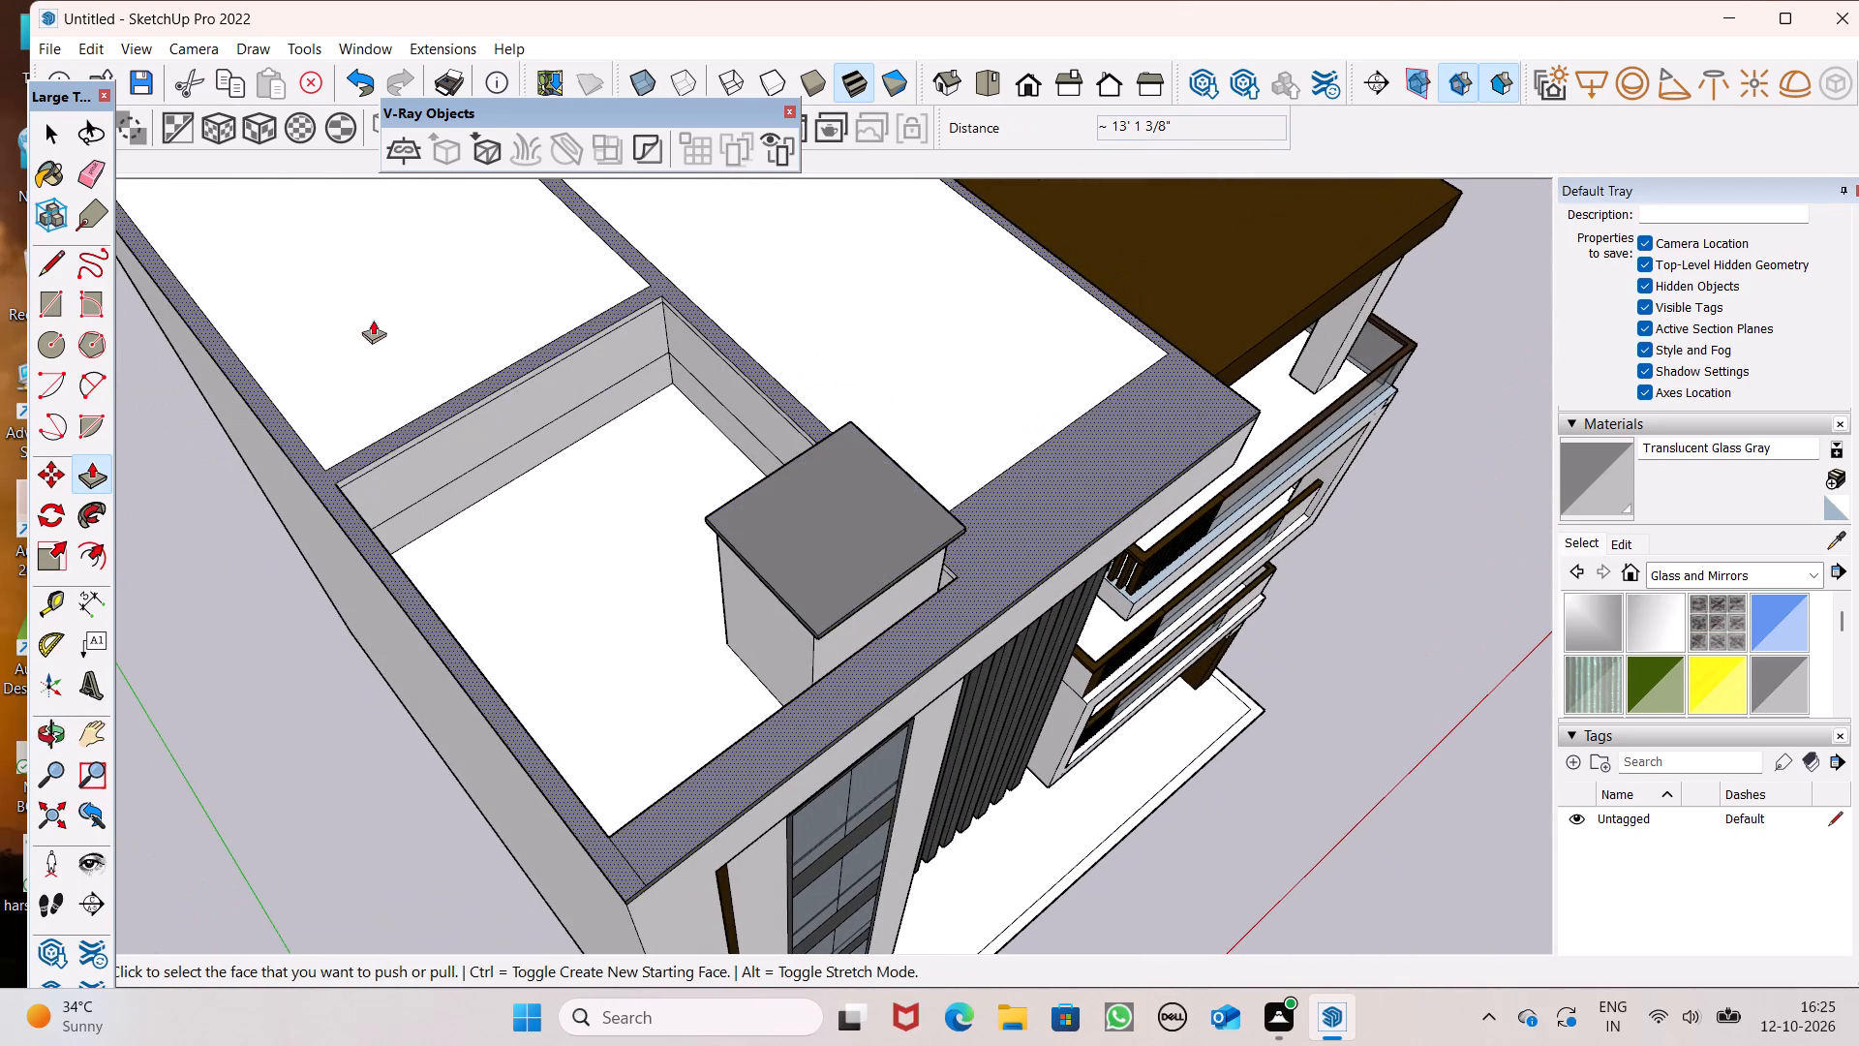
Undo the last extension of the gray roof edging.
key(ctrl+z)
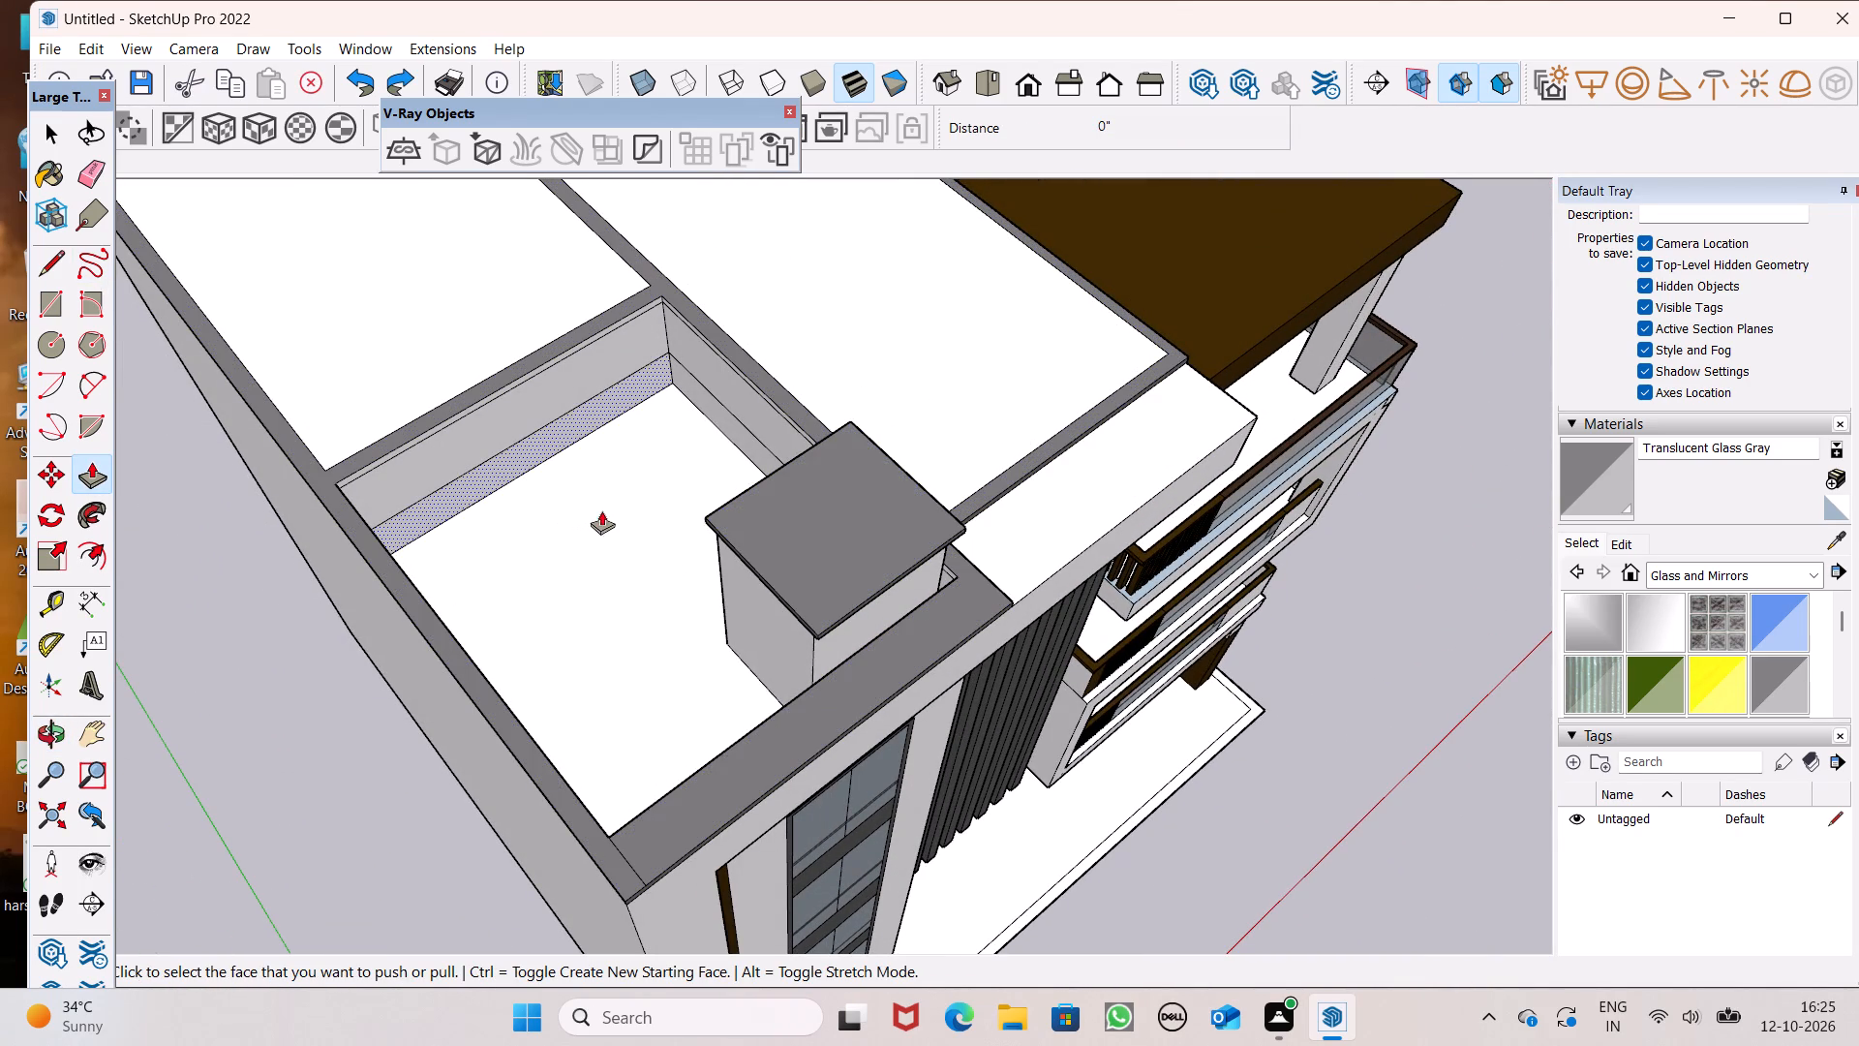
Push/Pull the gray roof edging's end face about 12' 11 1/8", plus another 2 1/16" to the white band's end.
middle_drag(1057, 564, 323, 554)
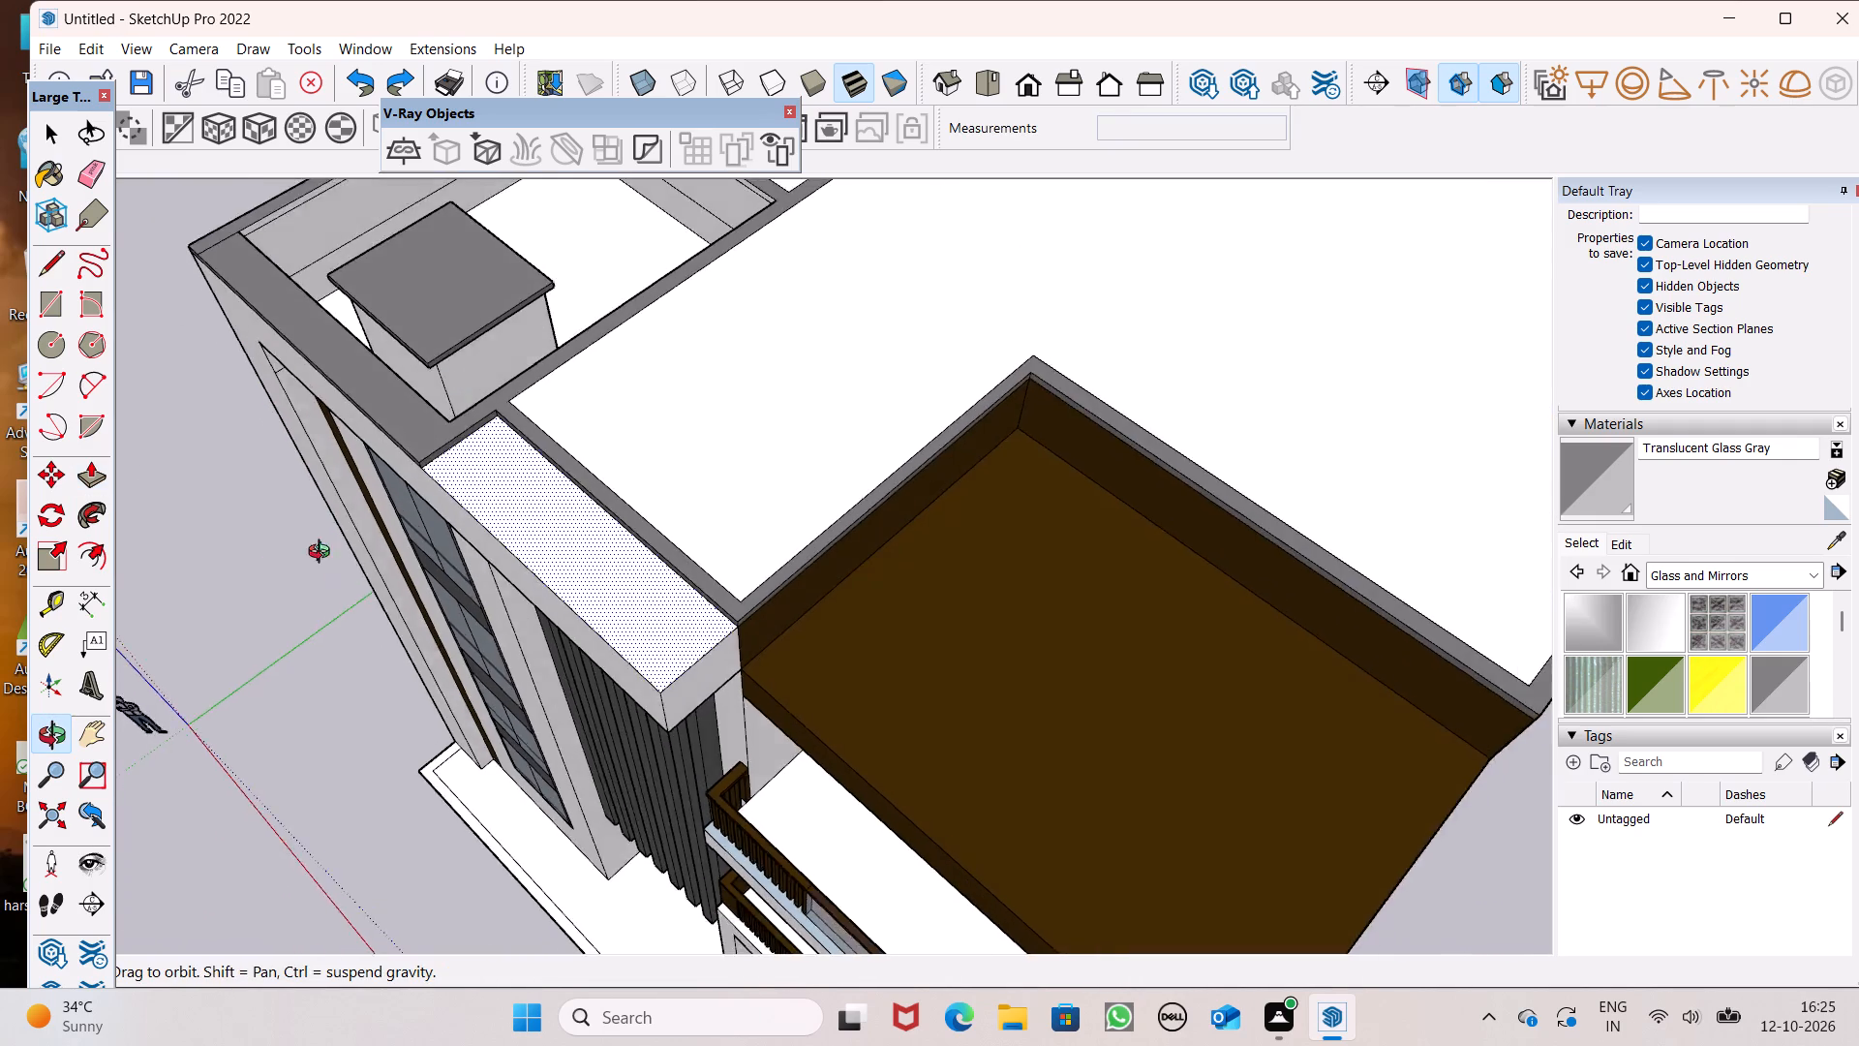
scroll(323, 554, up, 1)
middle_drag(323, 554, 323, 553)
scroll(478, 499, up, 5)
drag(447, 371, 889, 875)
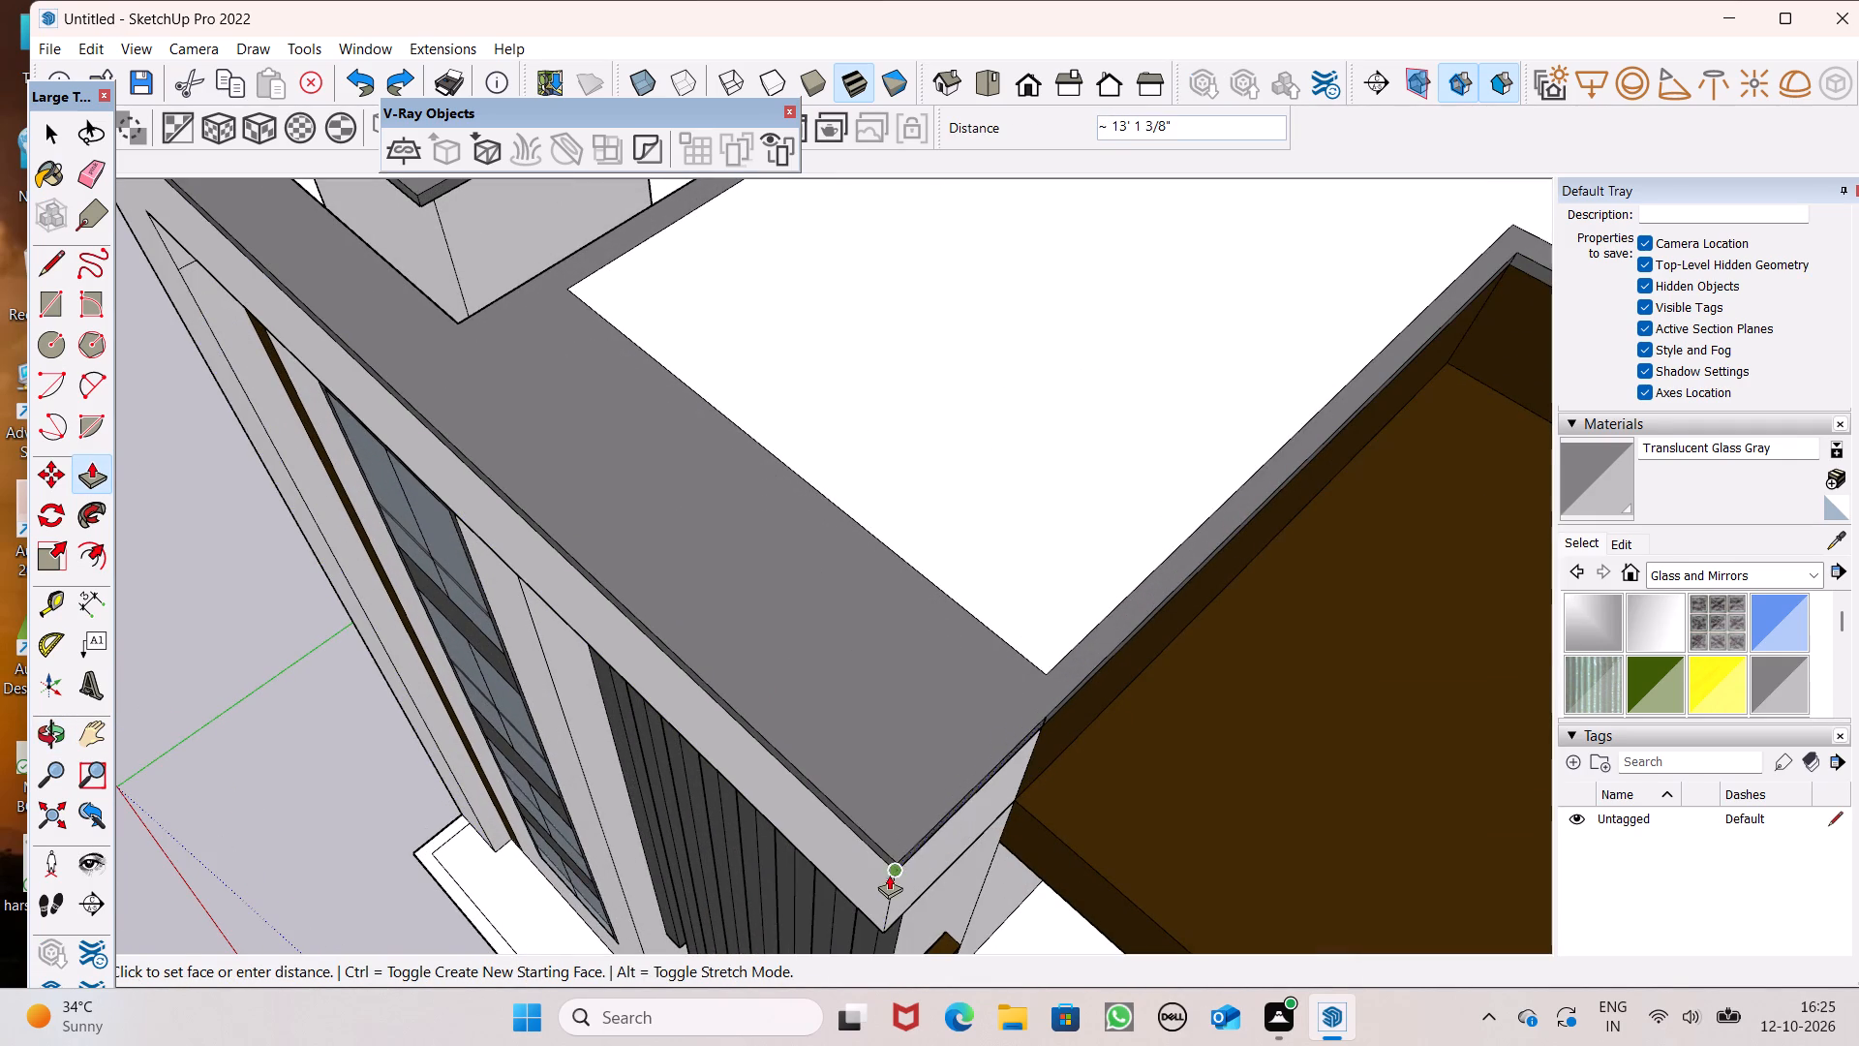
drag(889, 875, 889, 864)
scroll(899, 827, up, 7)
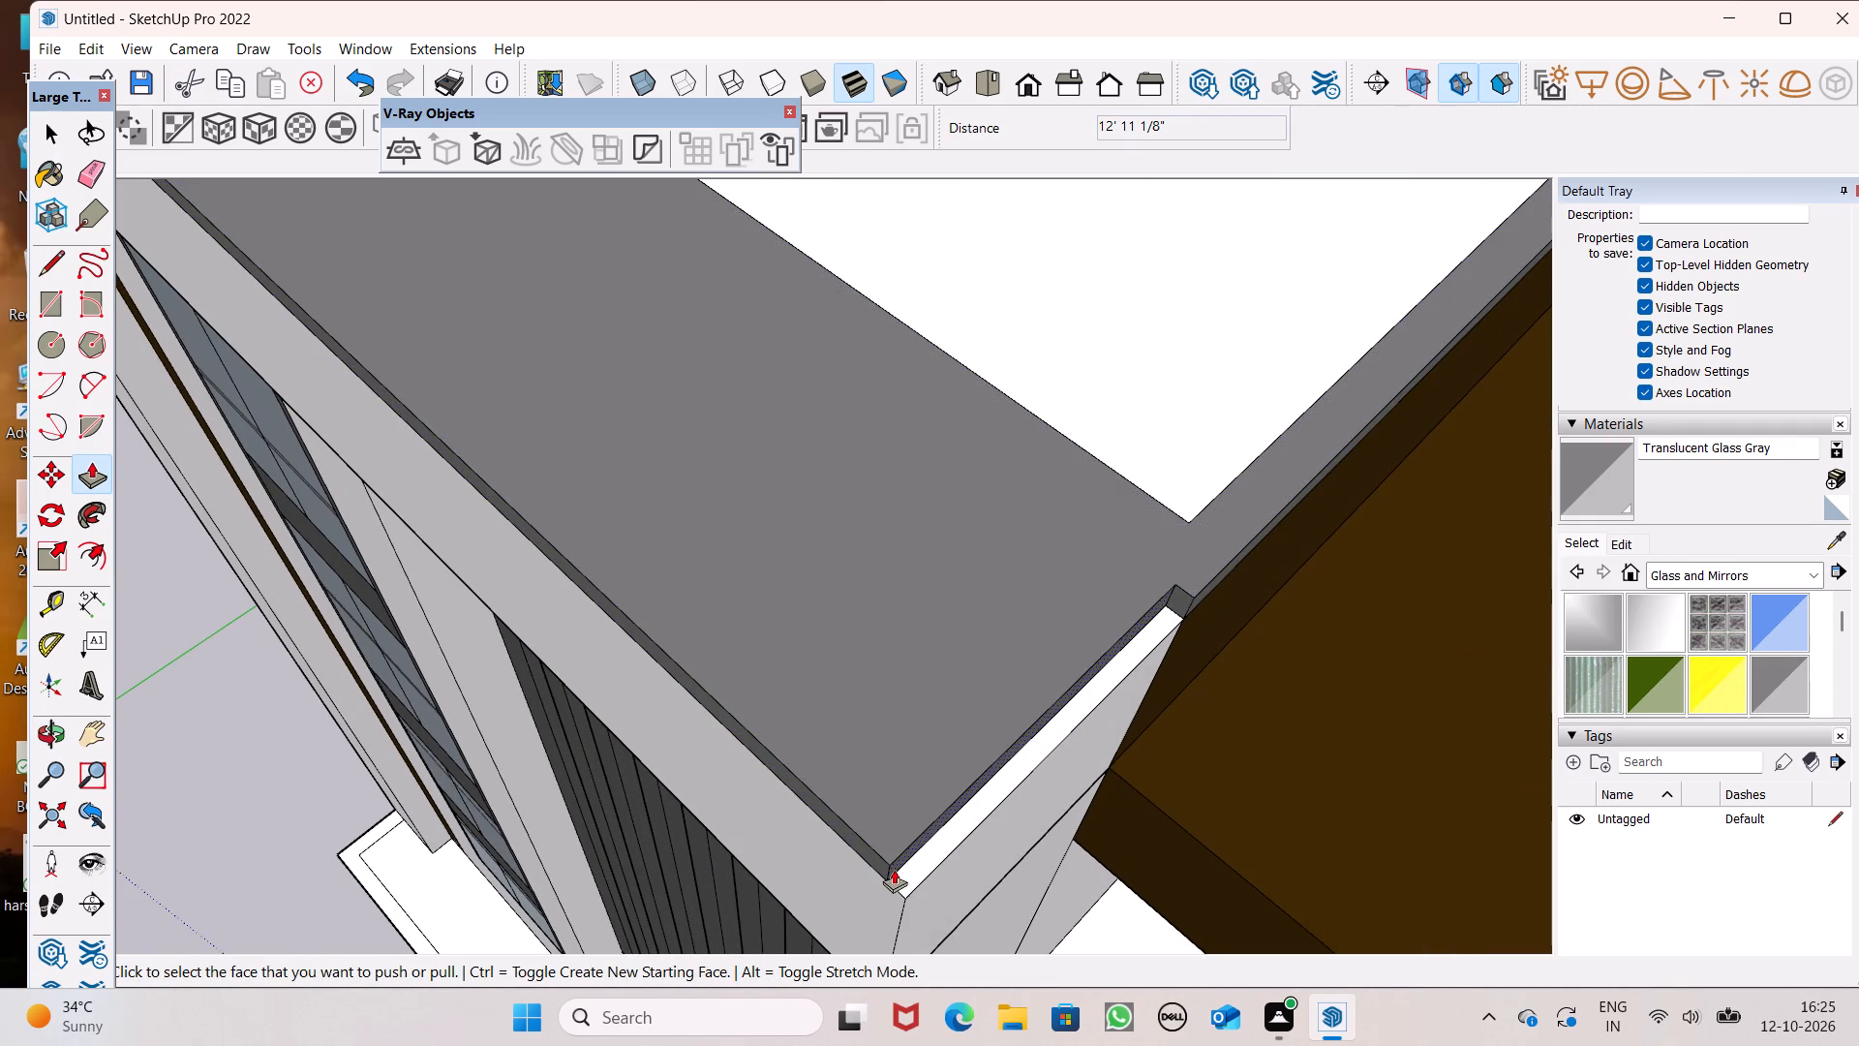
drag(899, 863, 897, 900)
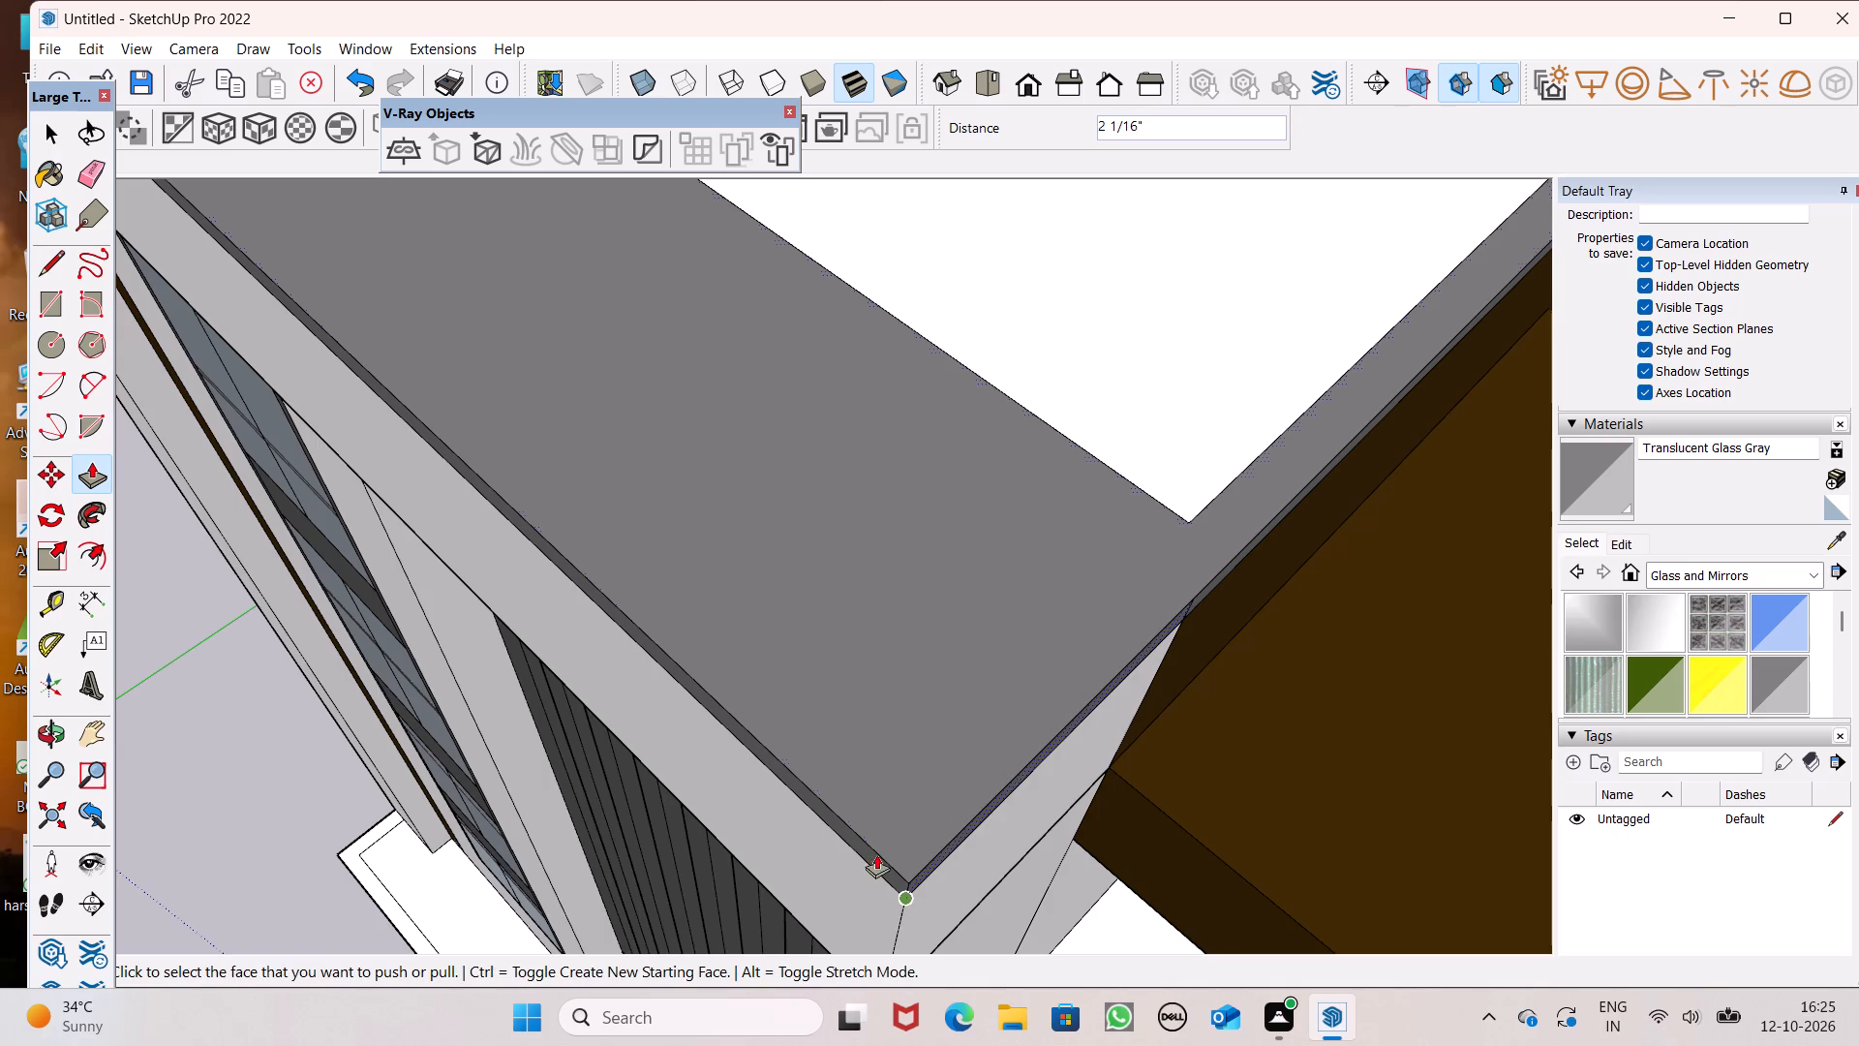
scroll(908, 474, down, 3)
middle_drag(938, 617, 1058, 315)
key(space)
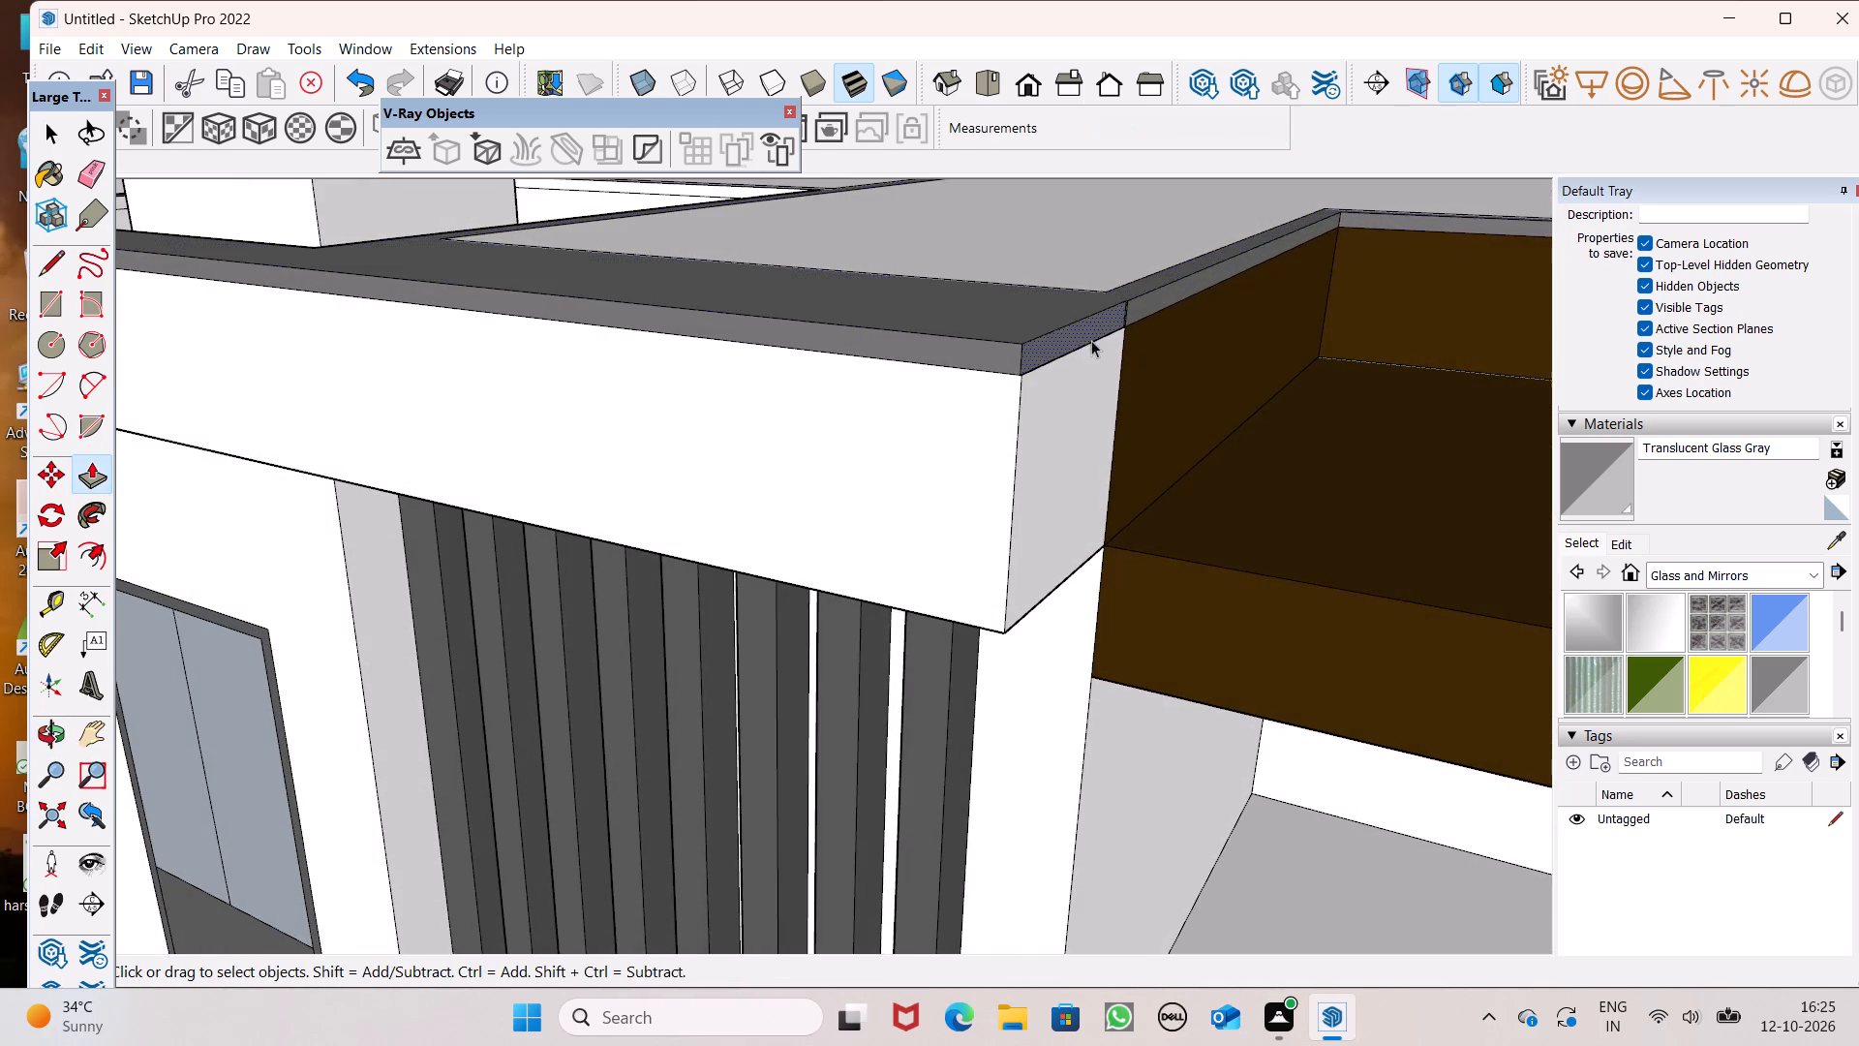
scroll(791, 398, down, 10)
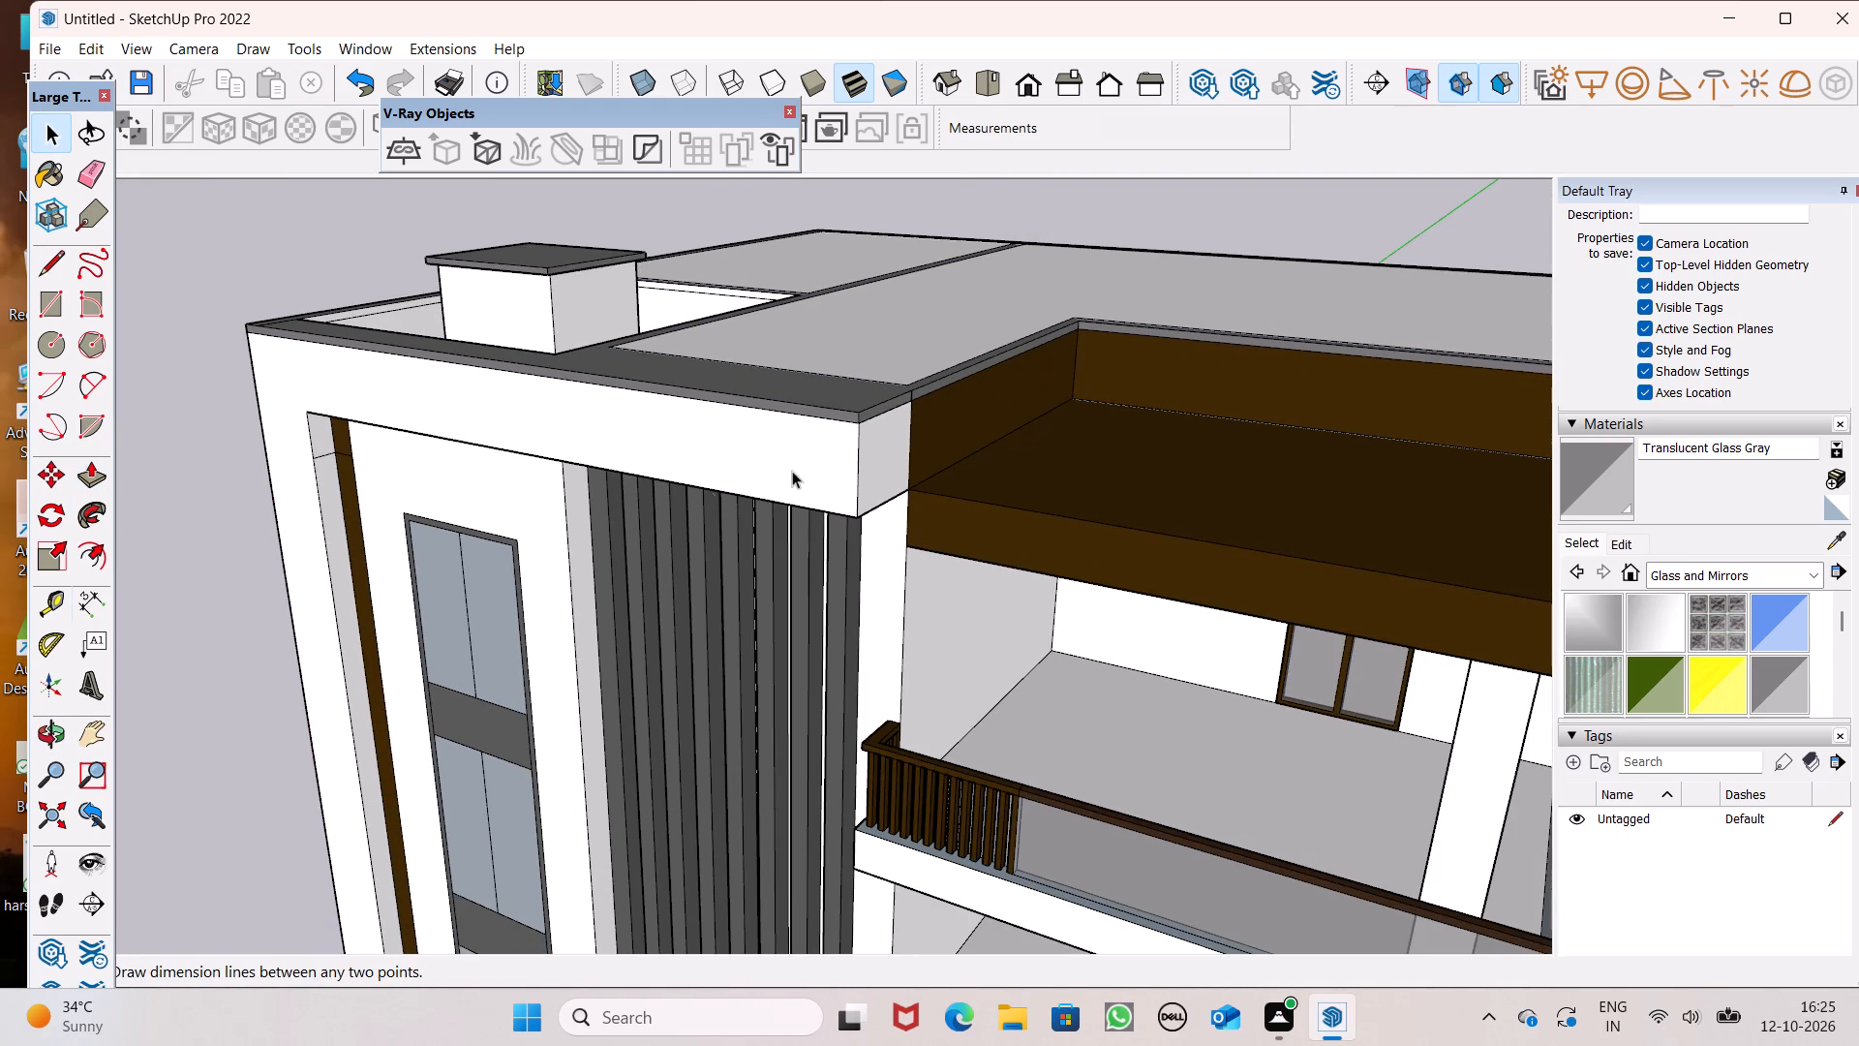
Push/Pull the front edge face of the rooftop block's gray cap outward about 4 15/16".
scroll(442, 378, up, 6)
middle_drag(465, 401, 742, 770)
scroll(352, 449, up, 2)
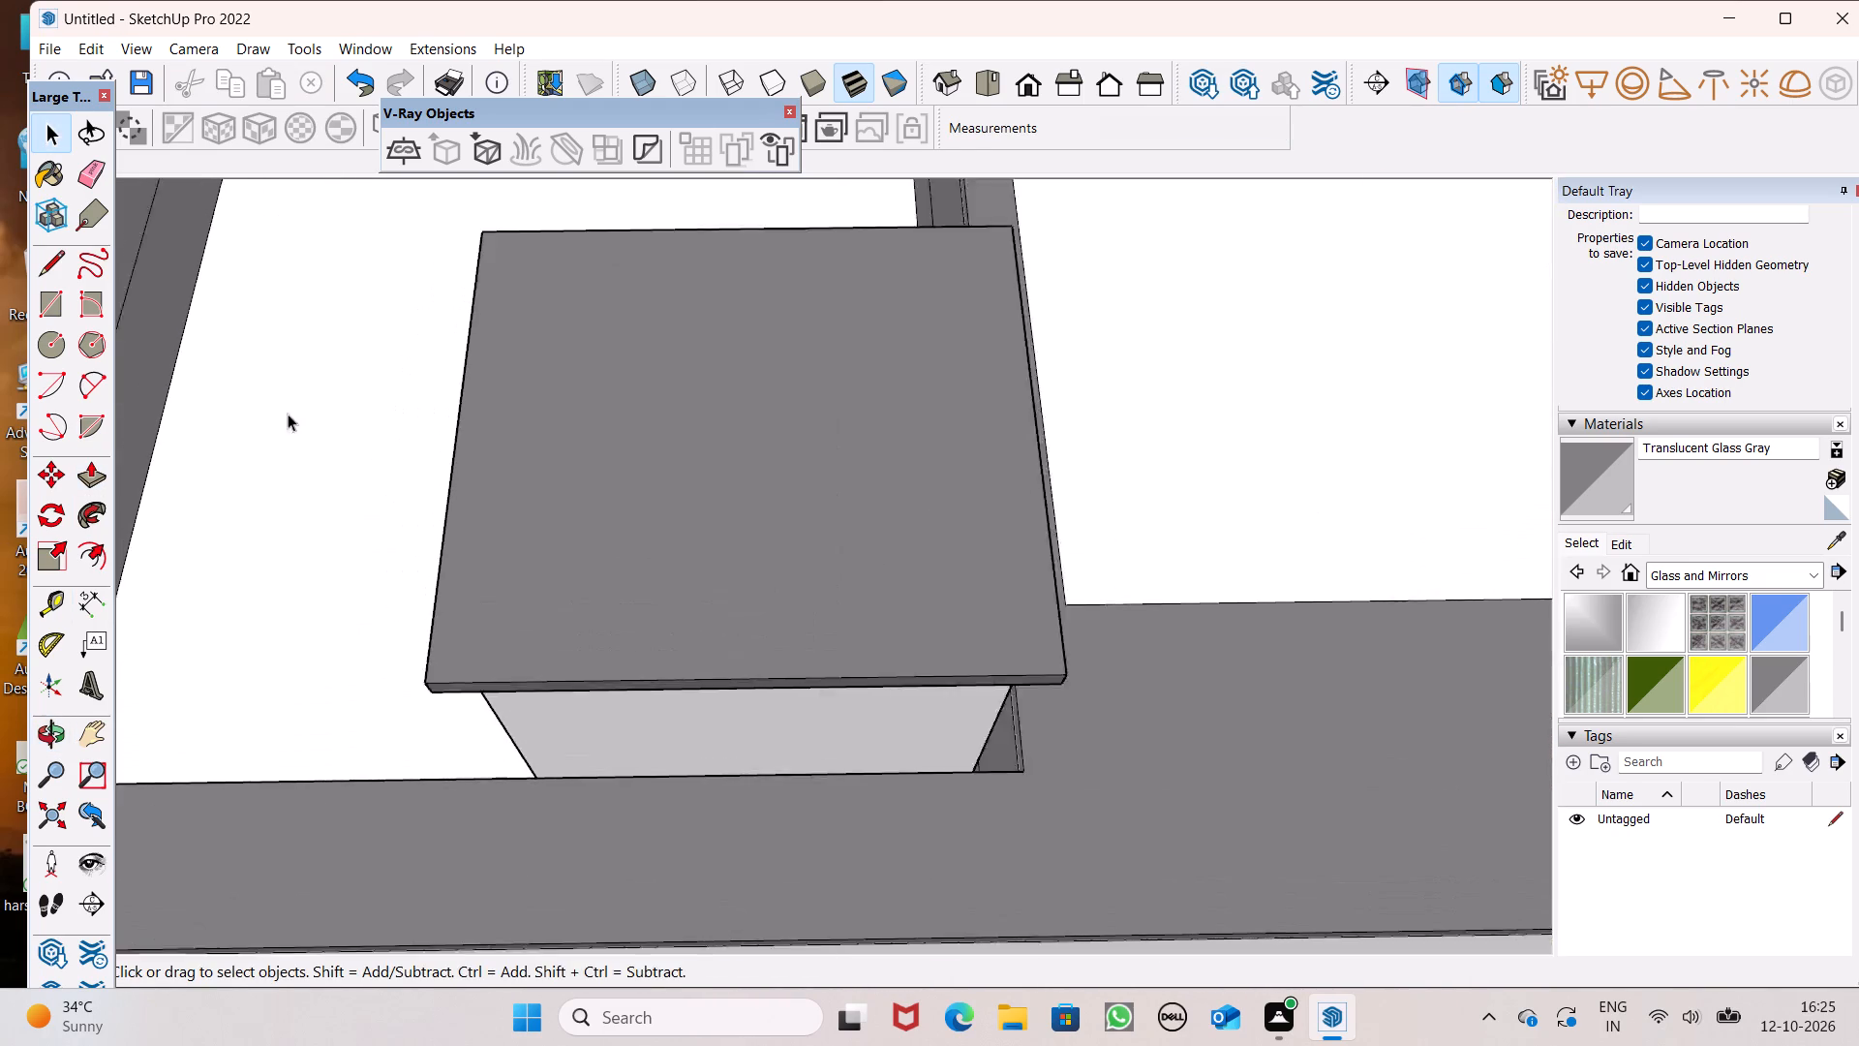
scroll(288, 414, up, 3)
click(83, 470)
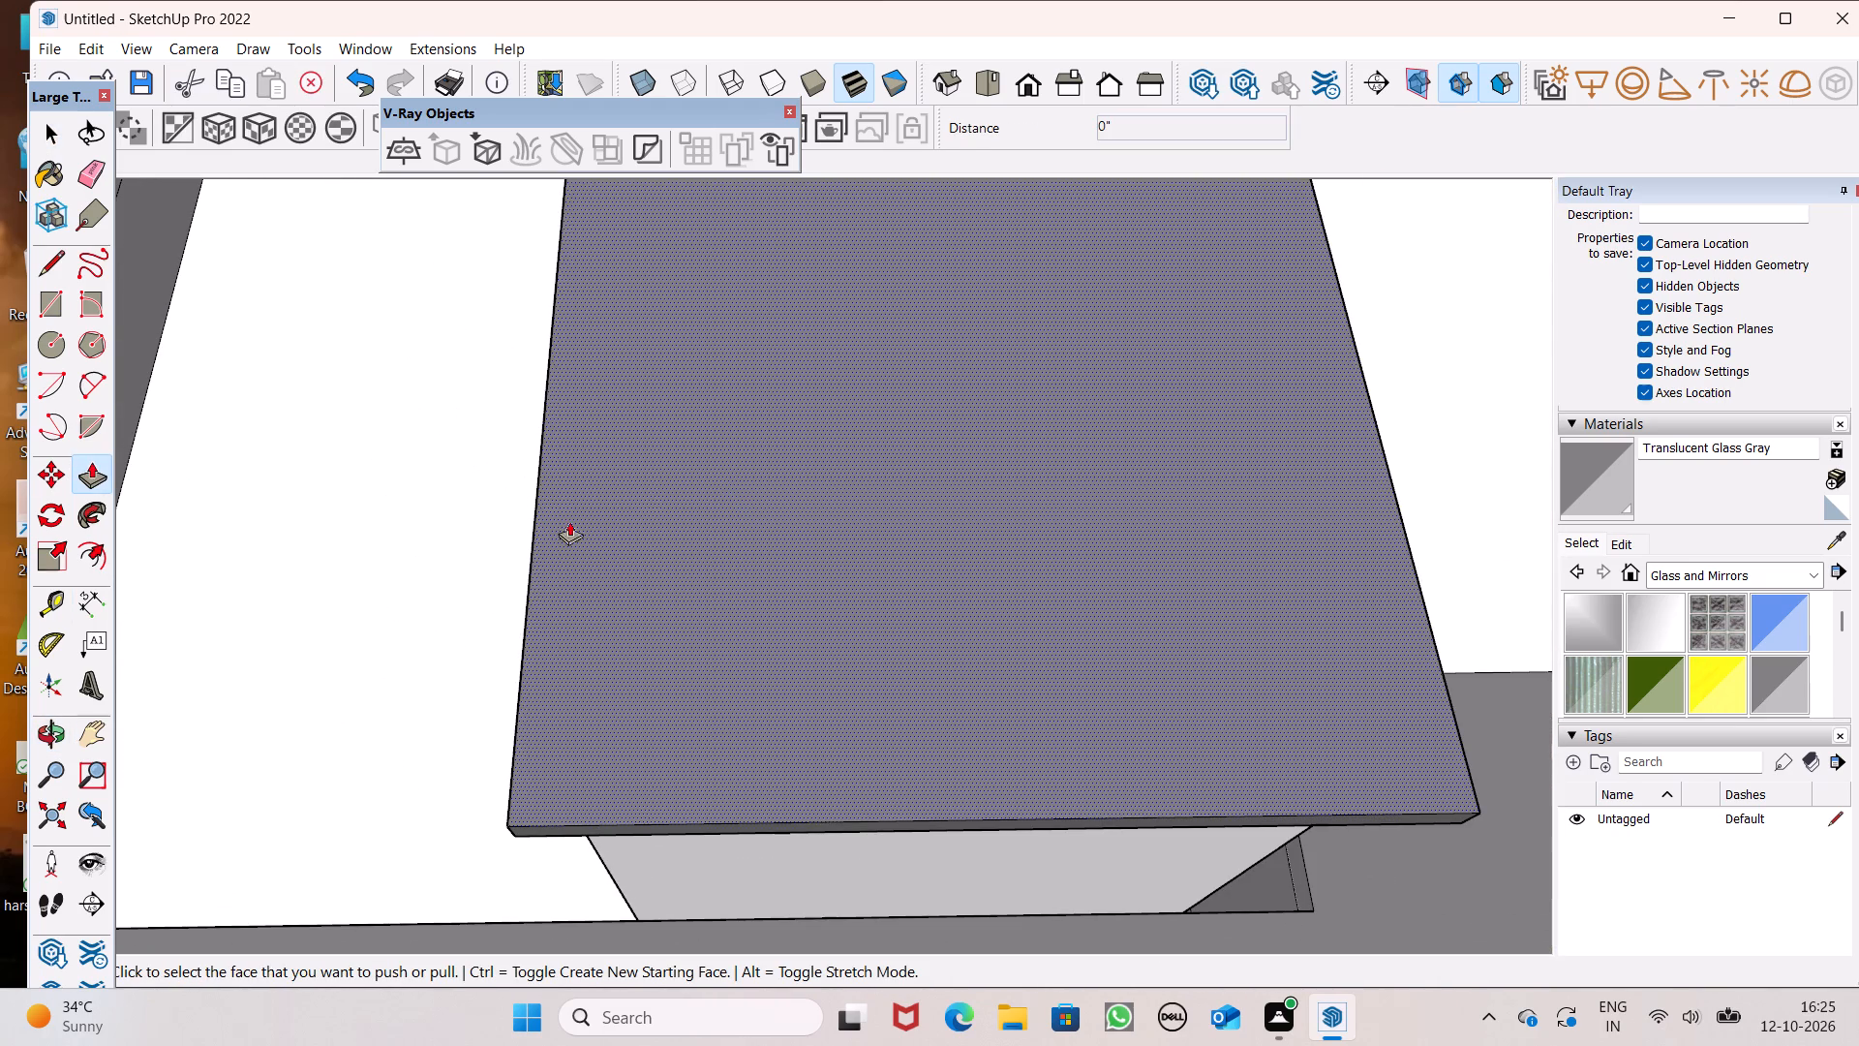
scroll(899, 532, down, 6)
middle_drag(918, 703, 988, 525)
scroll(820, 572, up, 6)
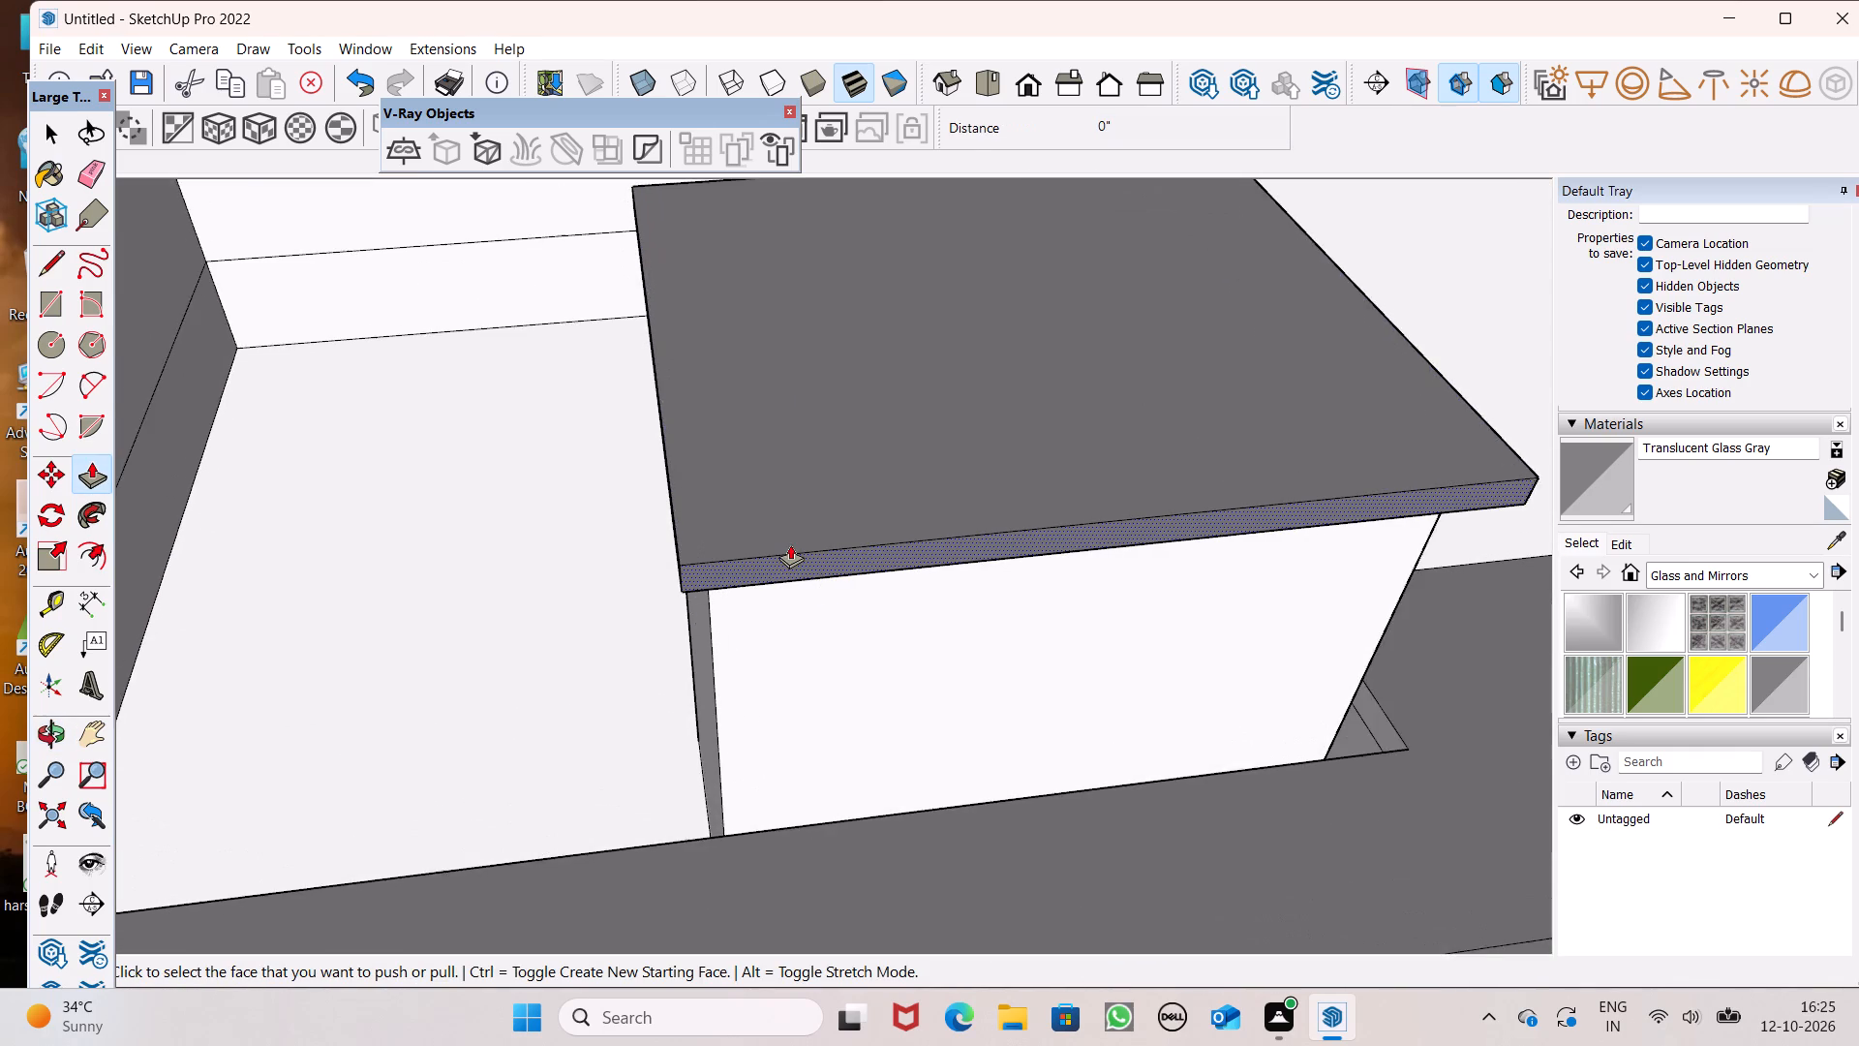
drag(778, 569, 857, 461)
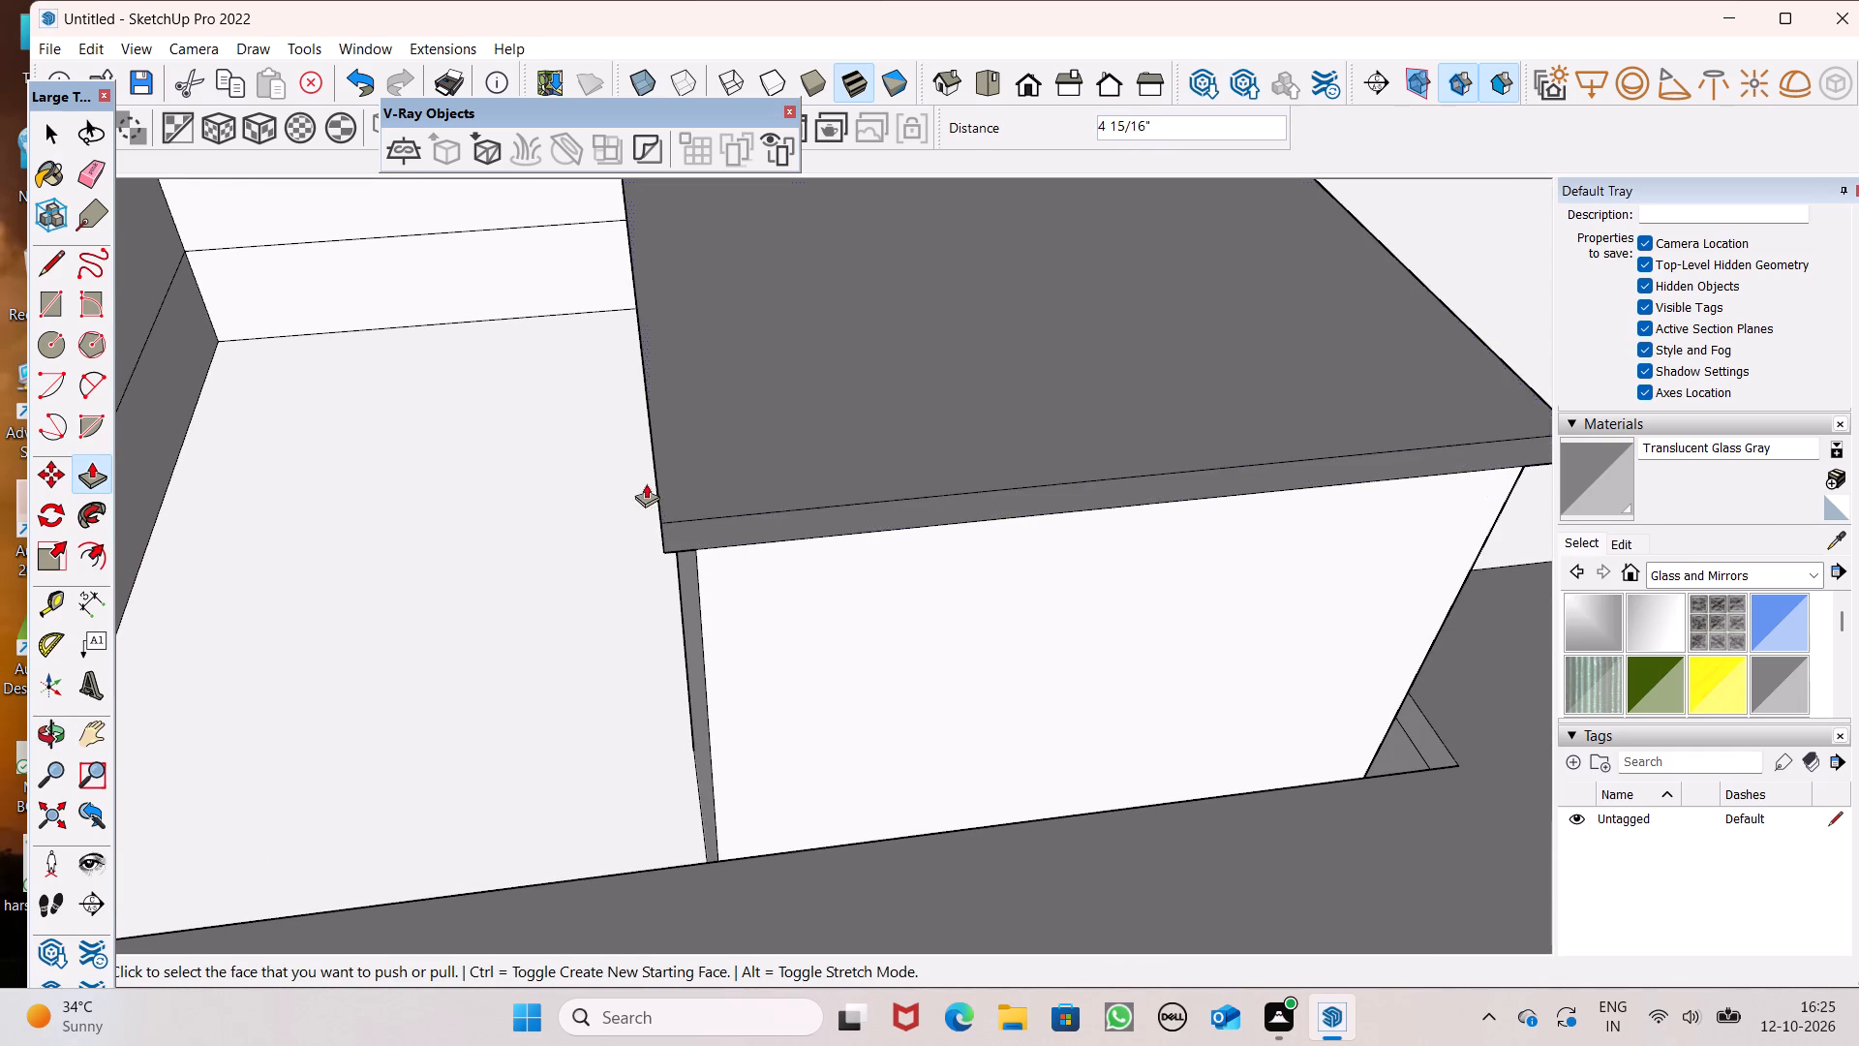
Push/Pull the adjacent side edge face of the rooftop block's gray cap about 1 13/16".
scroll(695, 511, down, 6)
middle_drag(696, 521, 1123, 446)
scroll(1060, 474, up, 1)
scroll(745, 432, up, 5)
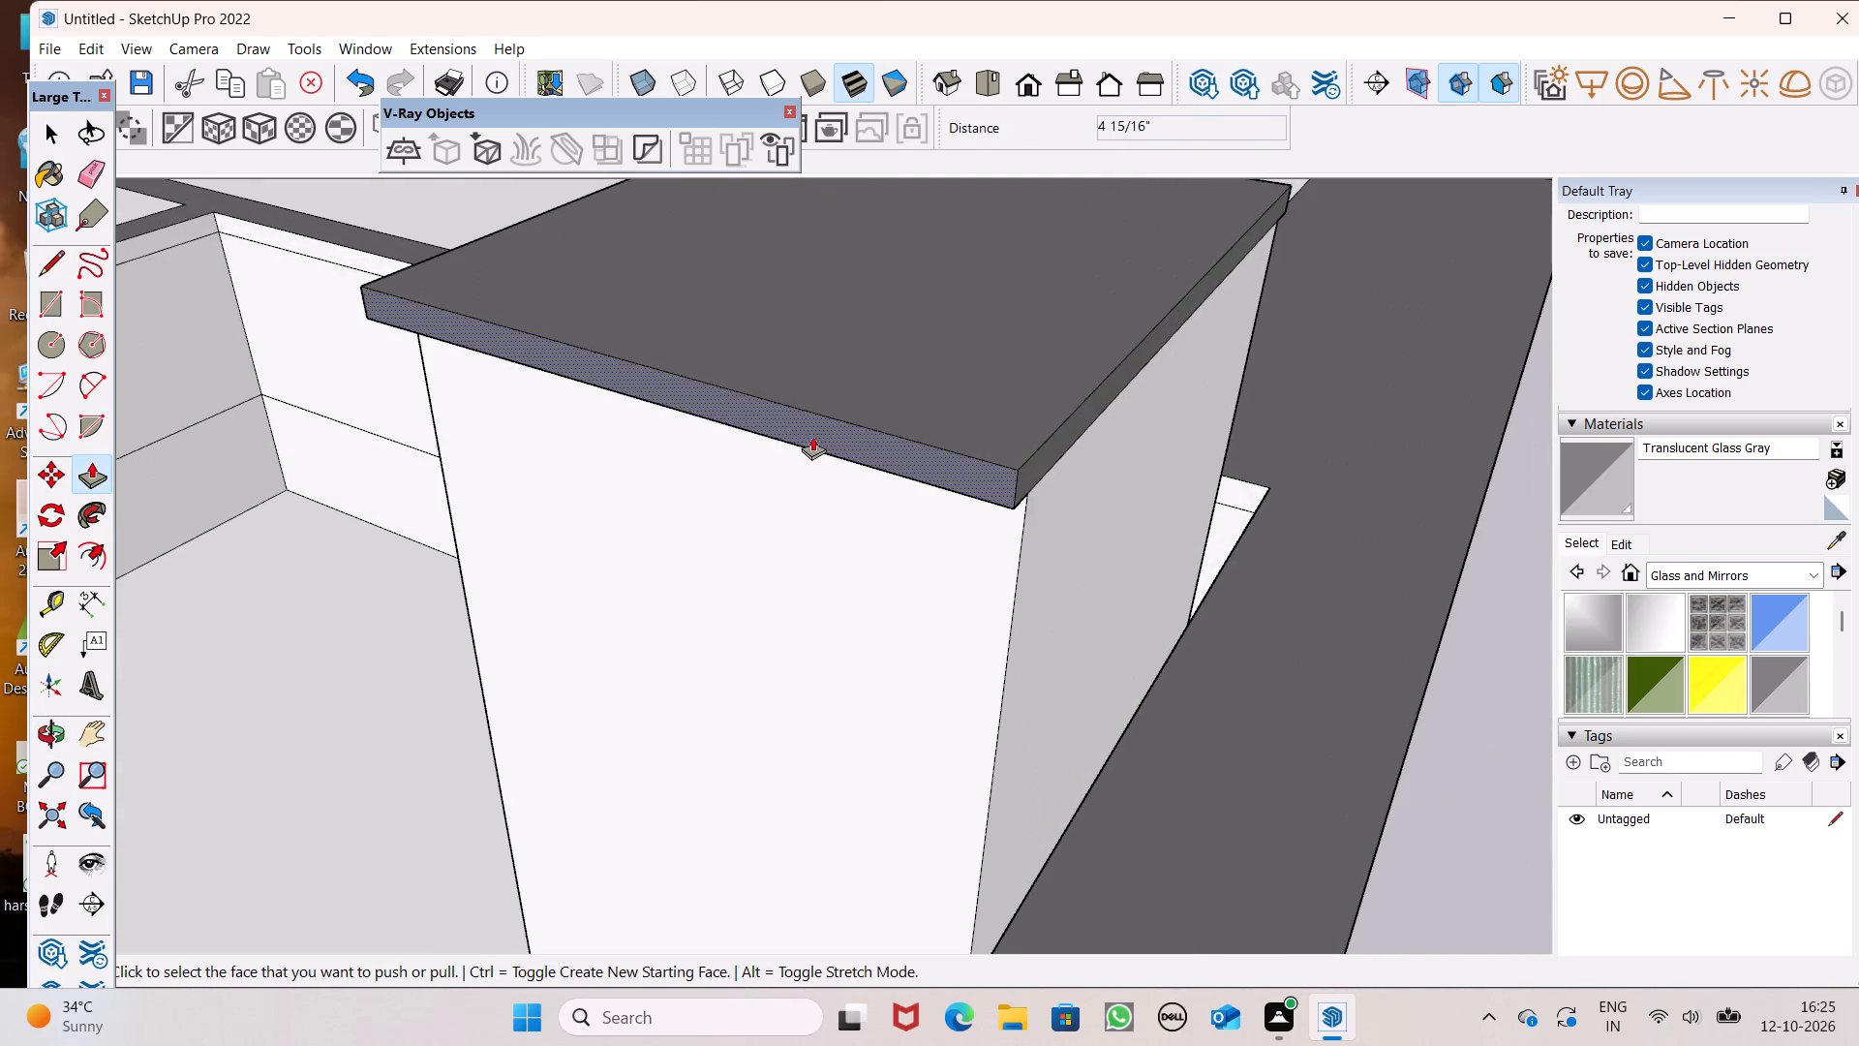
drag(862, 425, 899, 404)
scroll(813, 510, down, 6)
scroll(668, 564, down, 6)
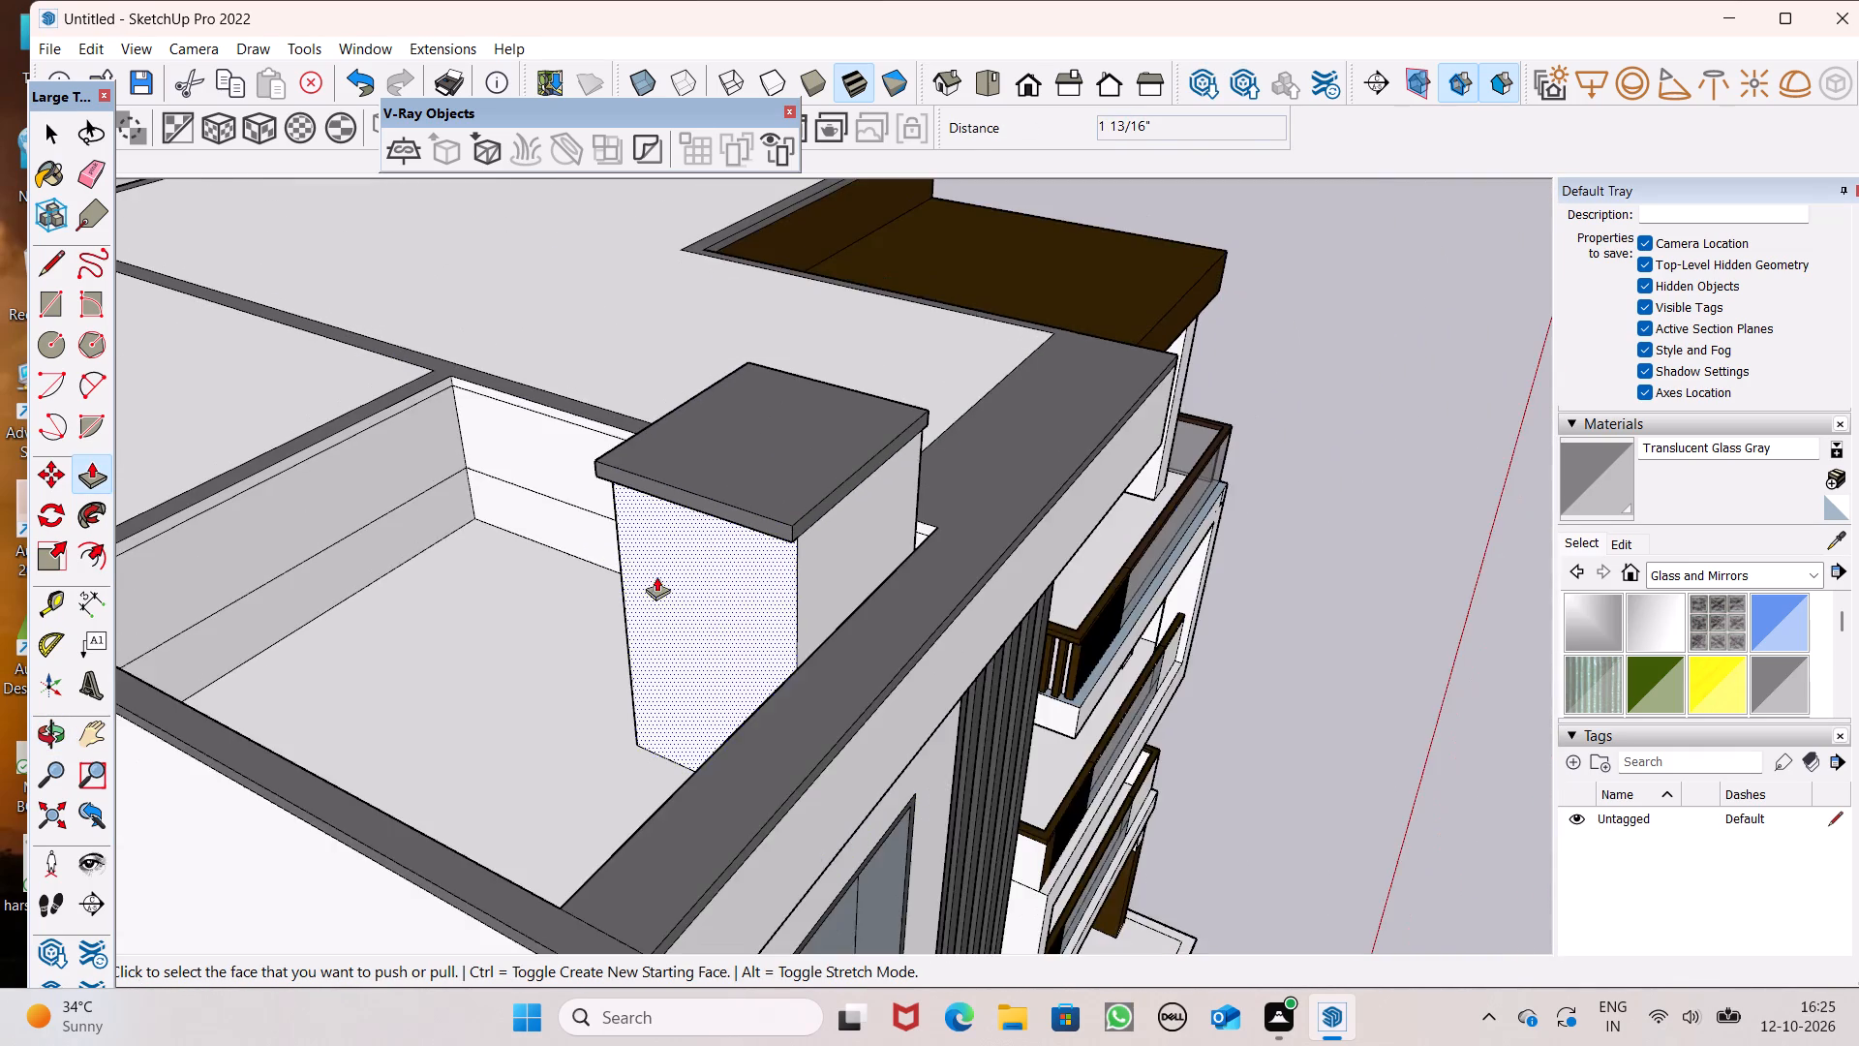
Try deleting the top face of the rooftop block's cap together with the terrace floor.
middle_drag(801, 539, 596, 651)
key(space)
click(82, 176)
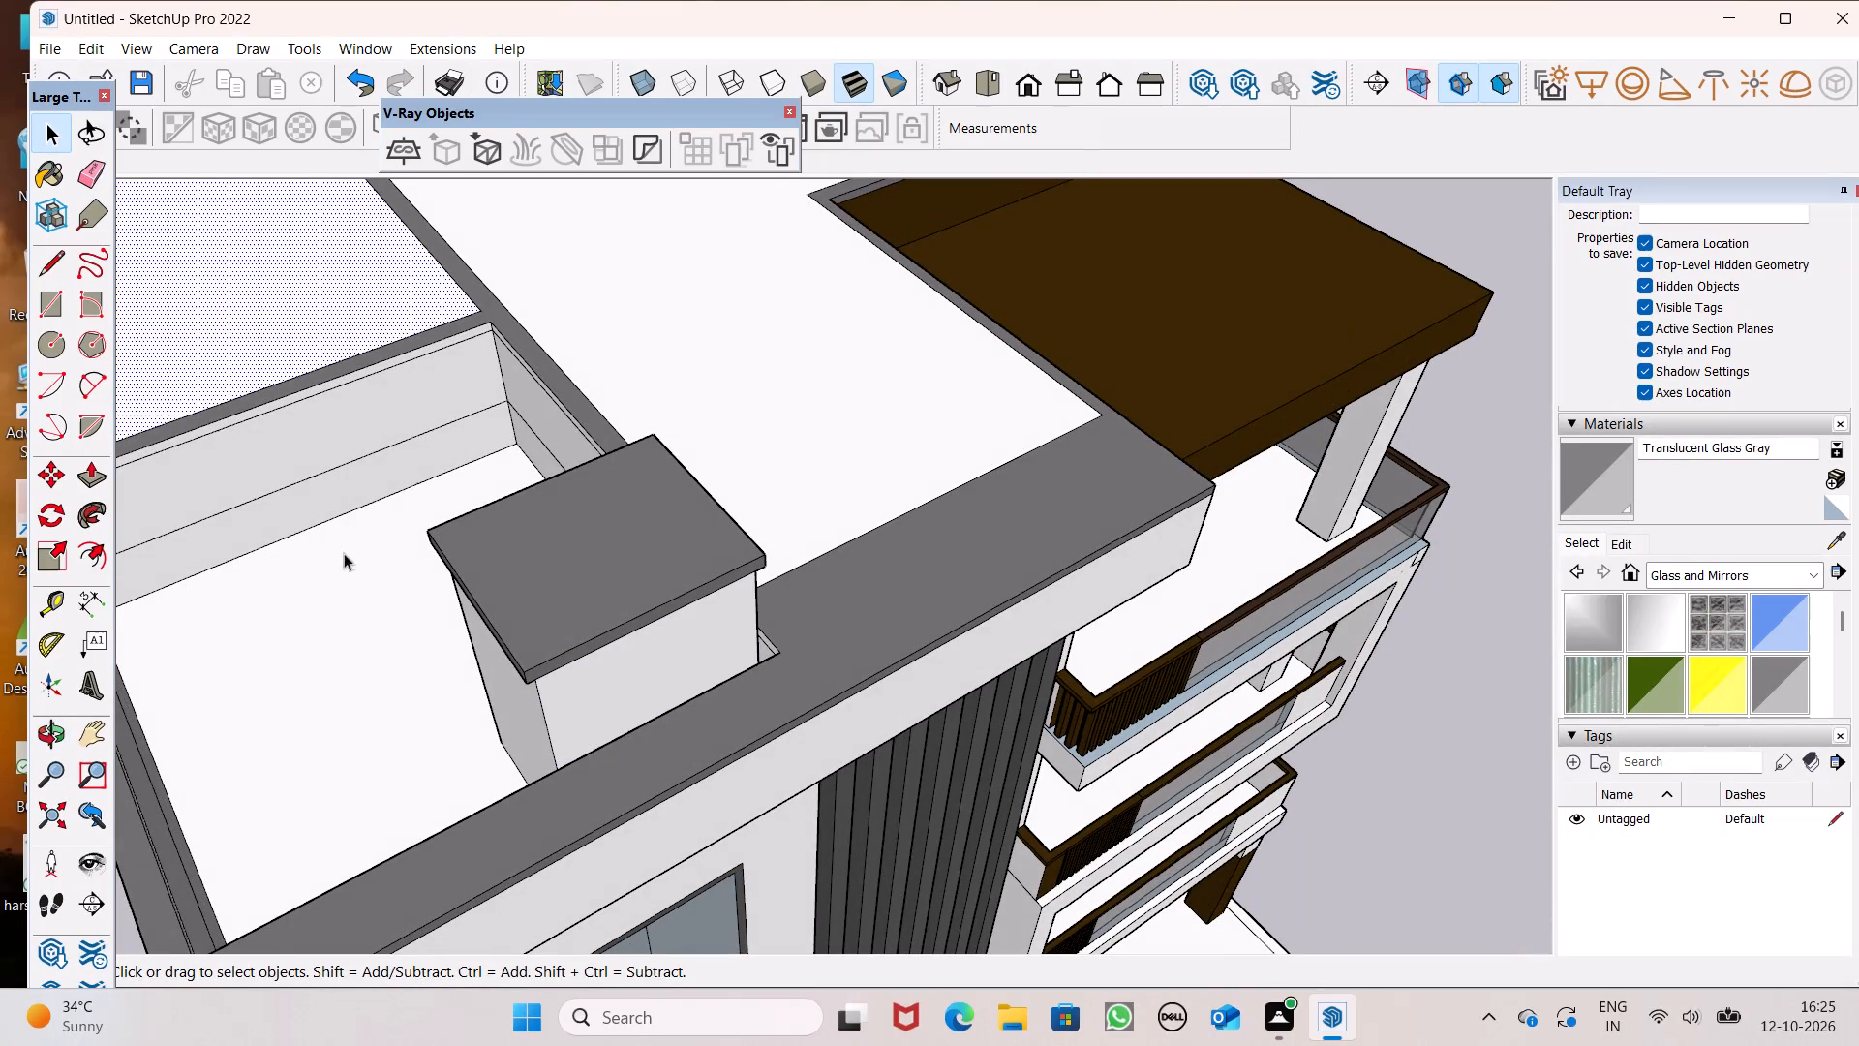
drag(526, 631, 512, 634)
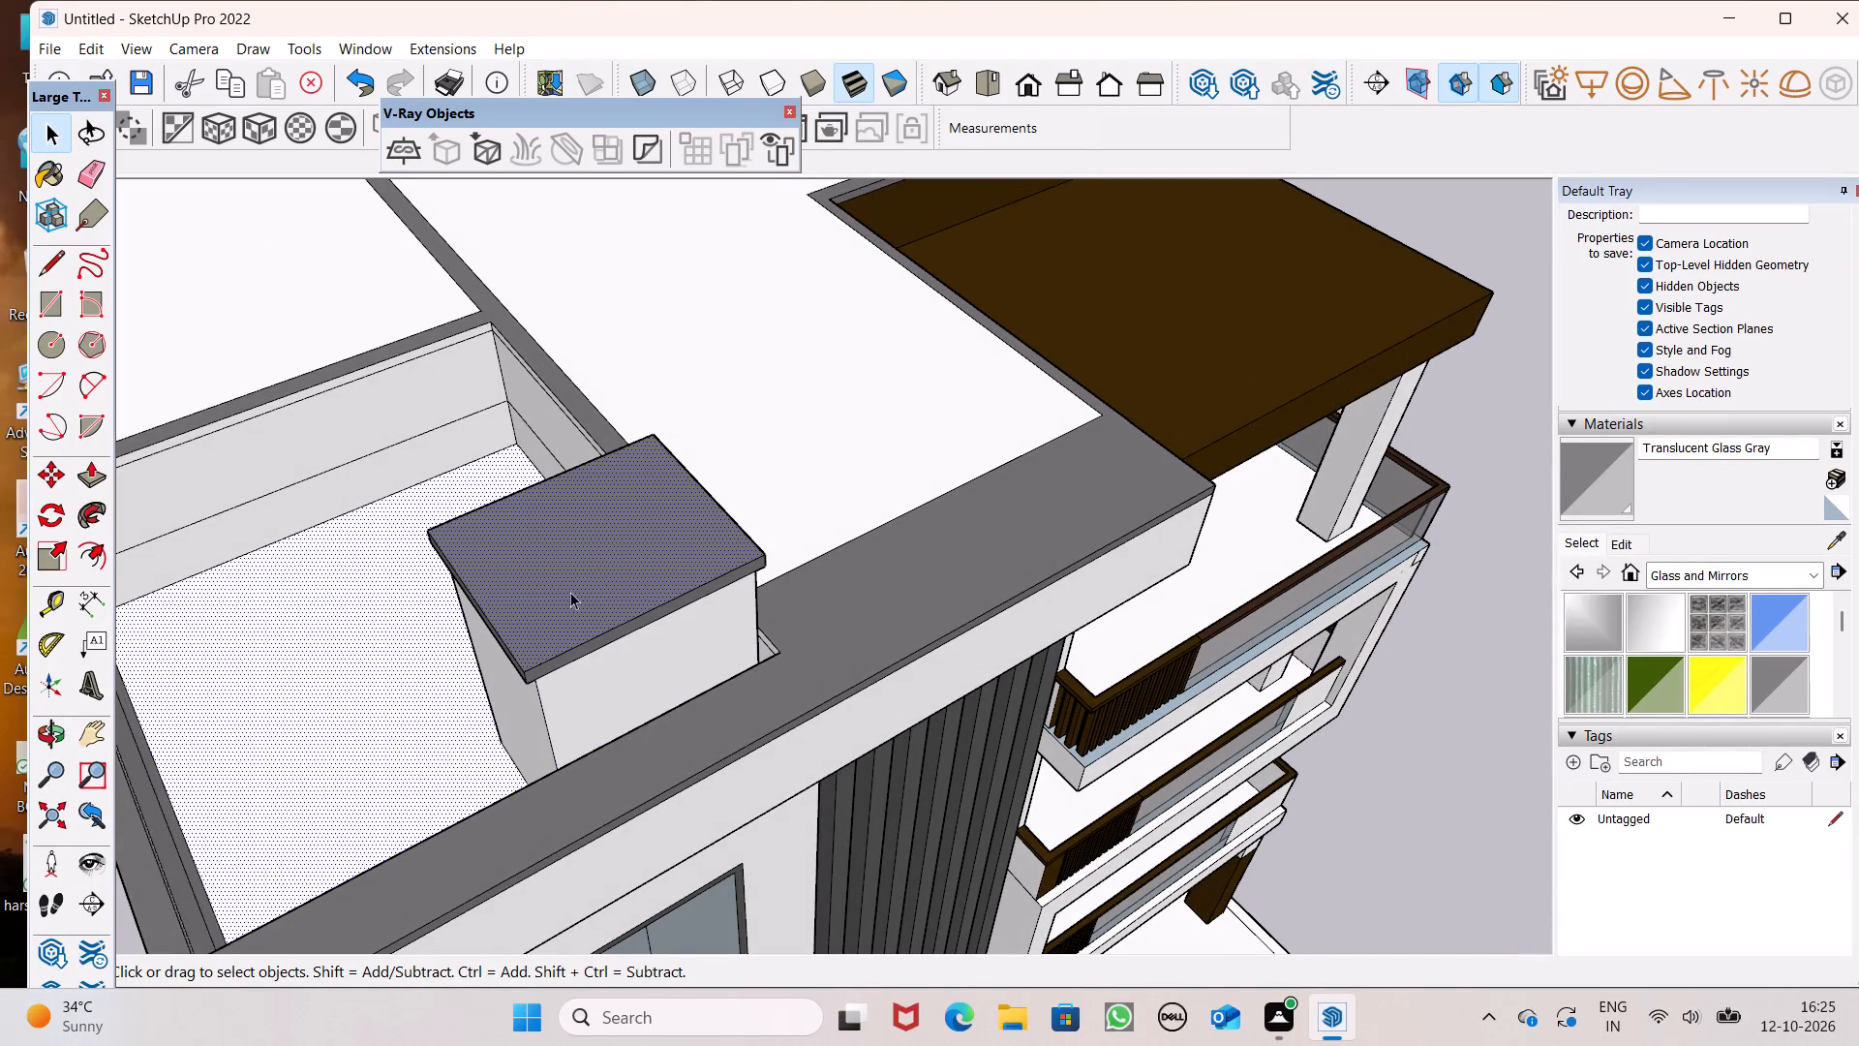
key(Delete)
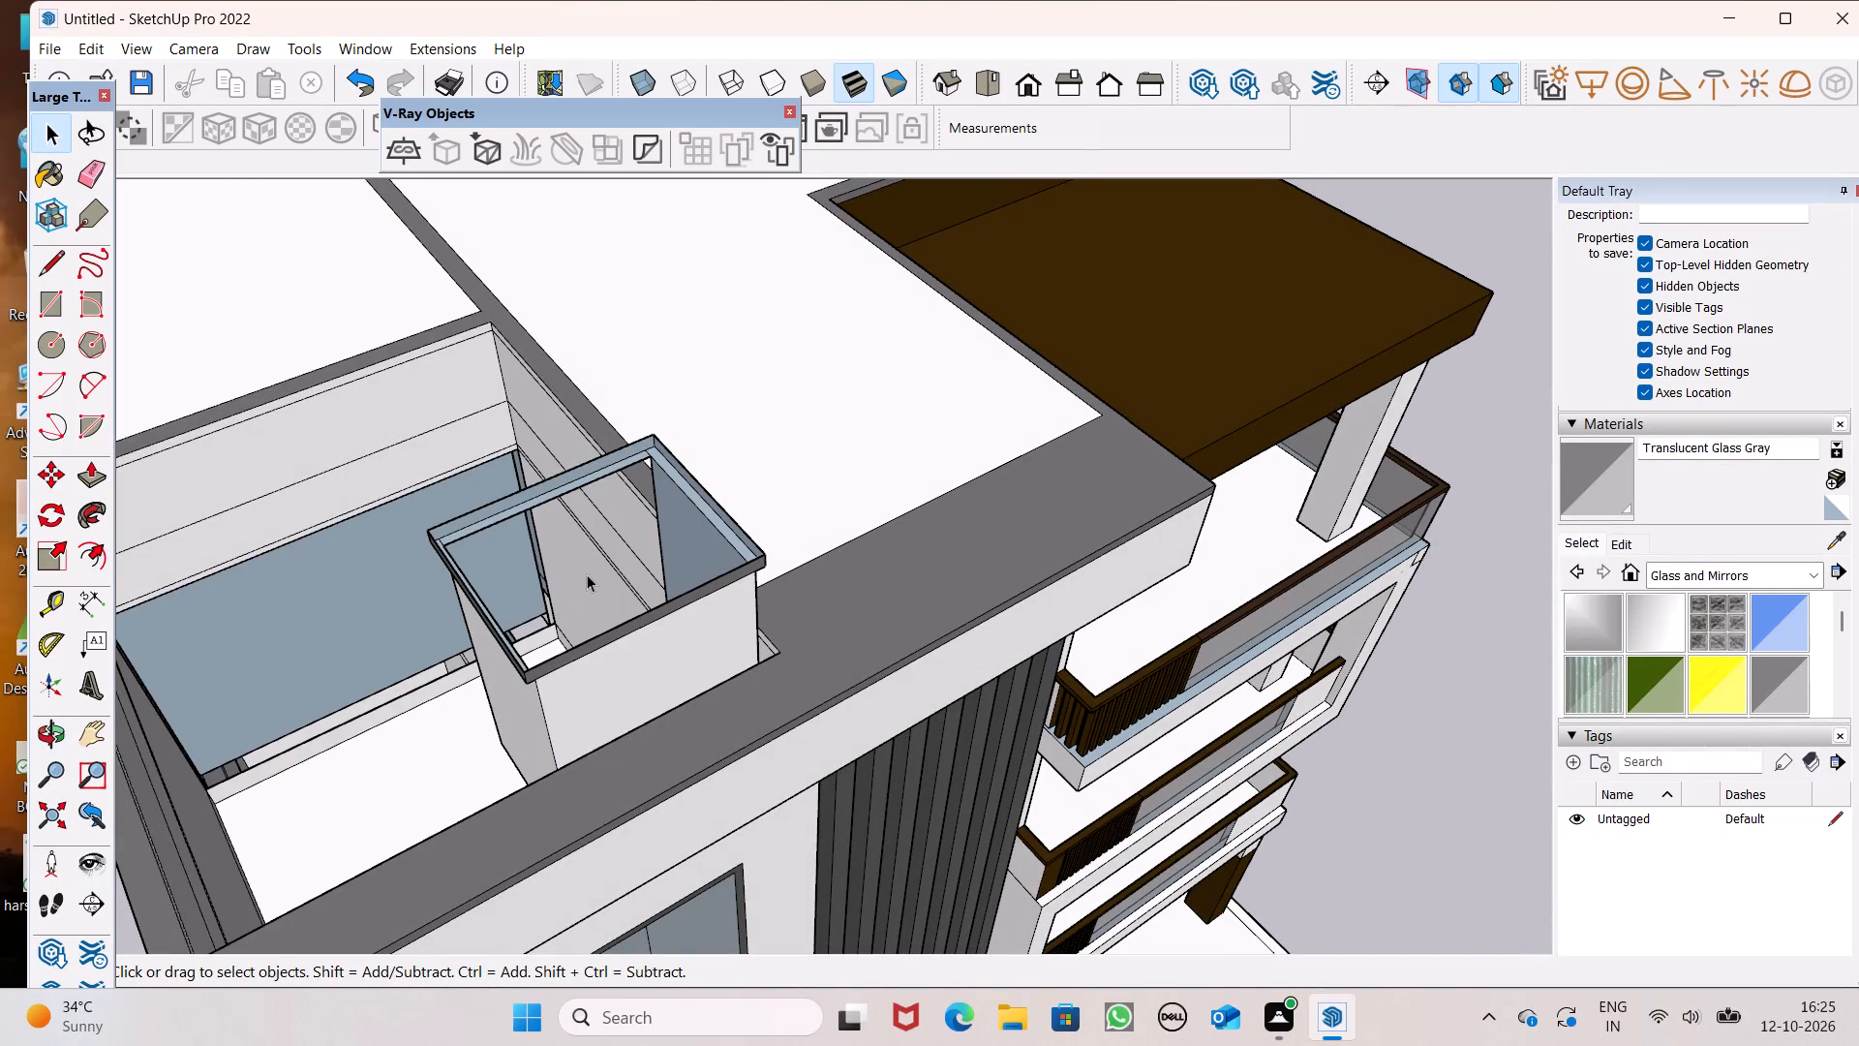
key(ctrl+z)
Delete the gray cap faces and the wall faces of the small rooftop block beside the front parapet.
double_click(607, 558)
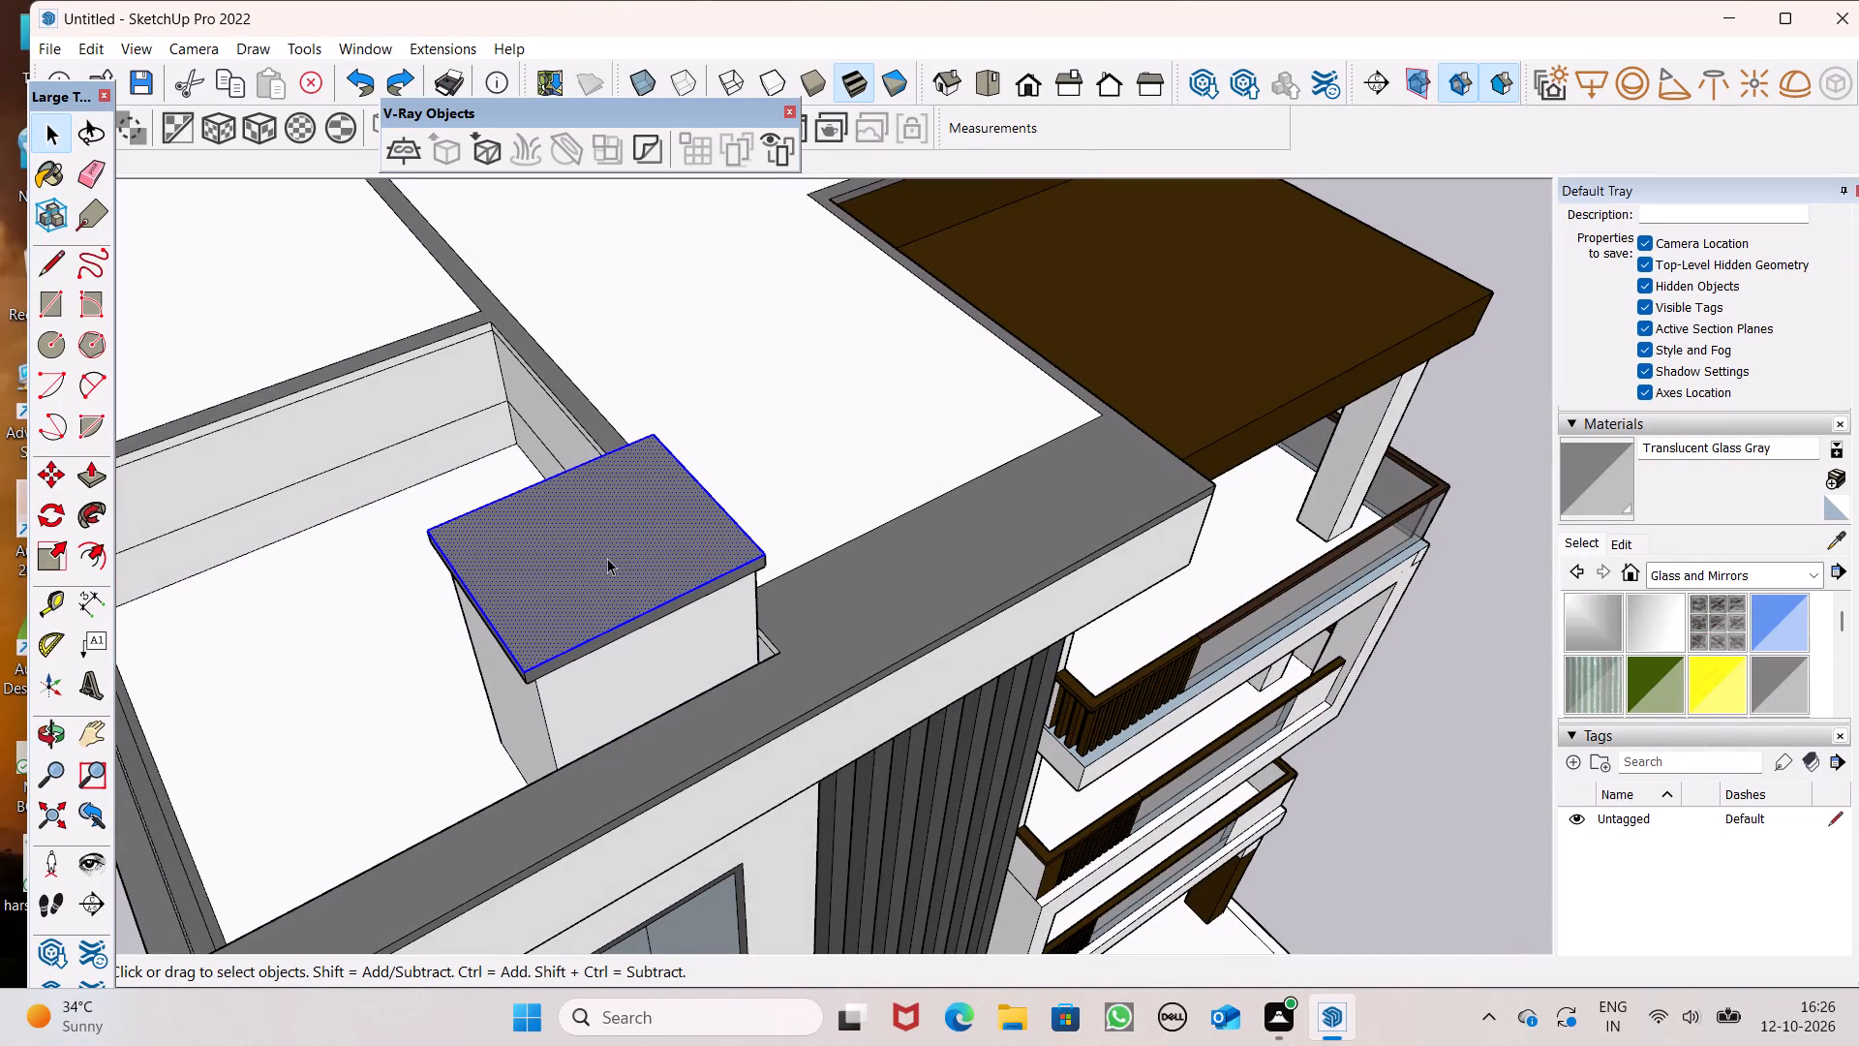
key(Delete)
double_click(596, 541)
key(Delete)
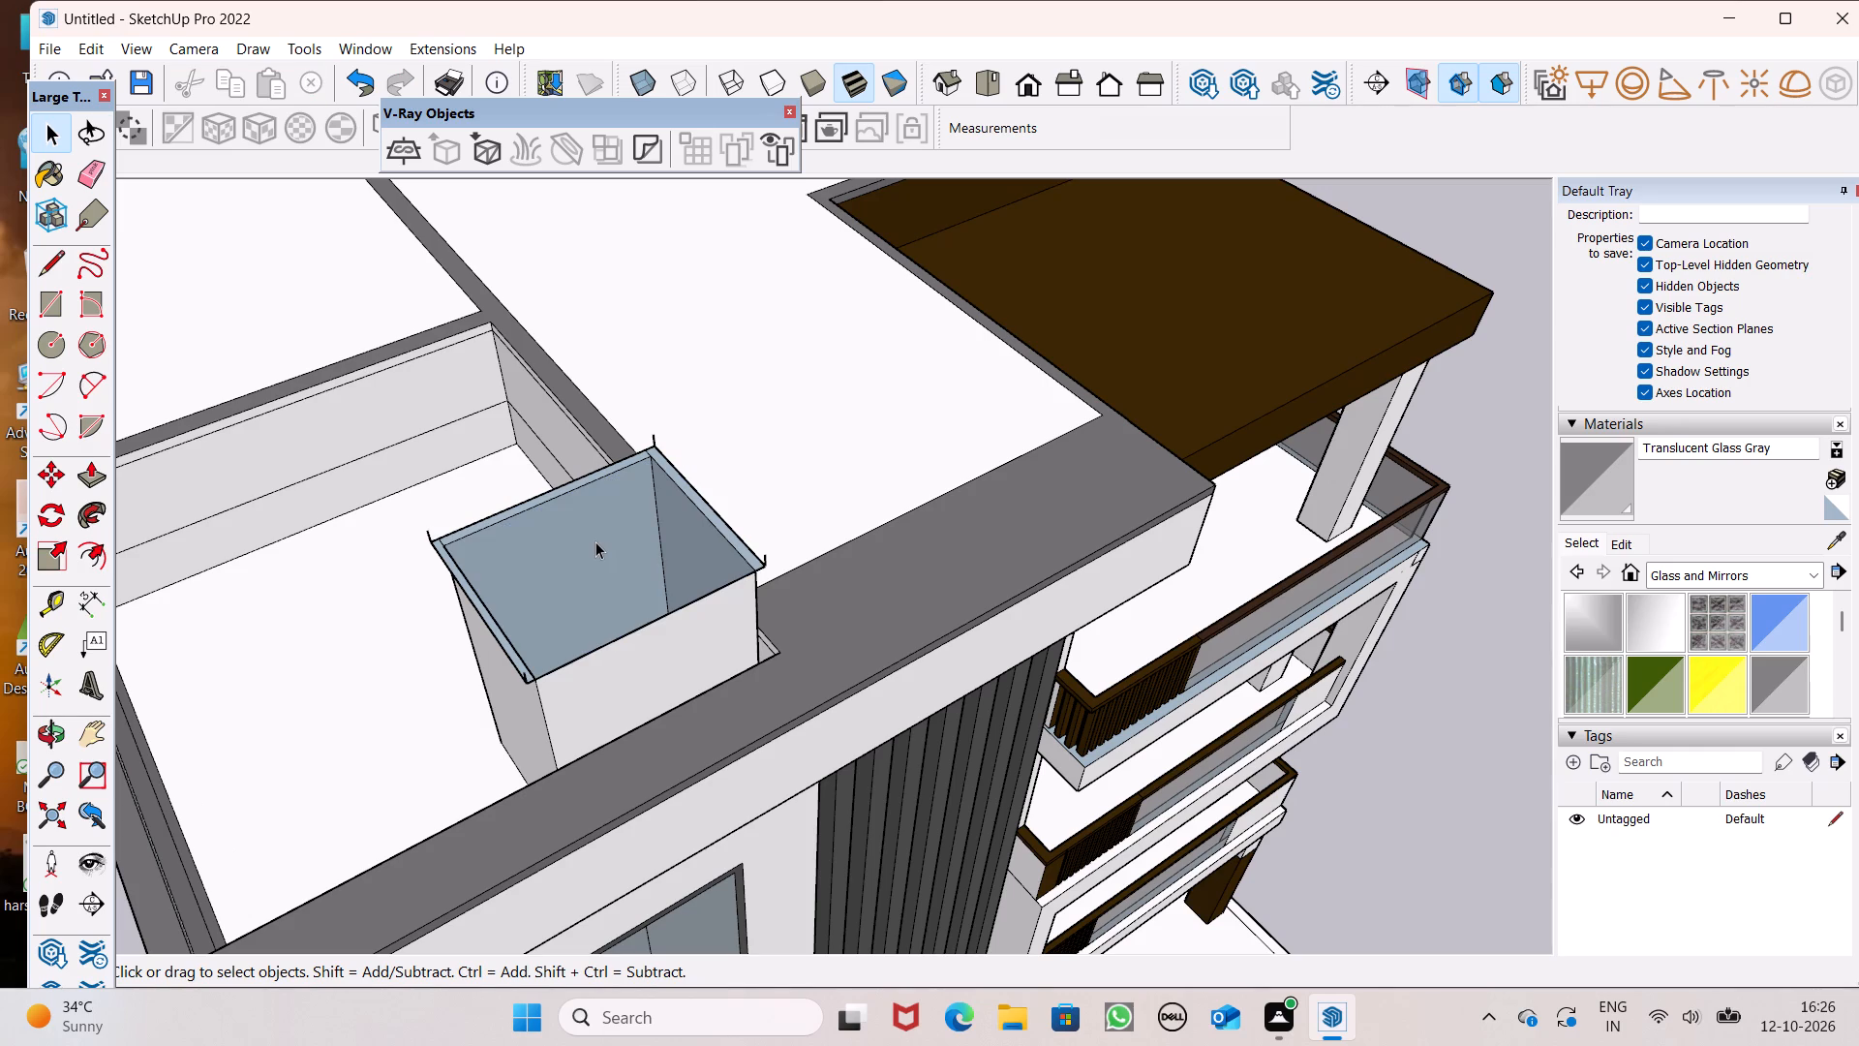
double_click(512, 558)
key(Delete)
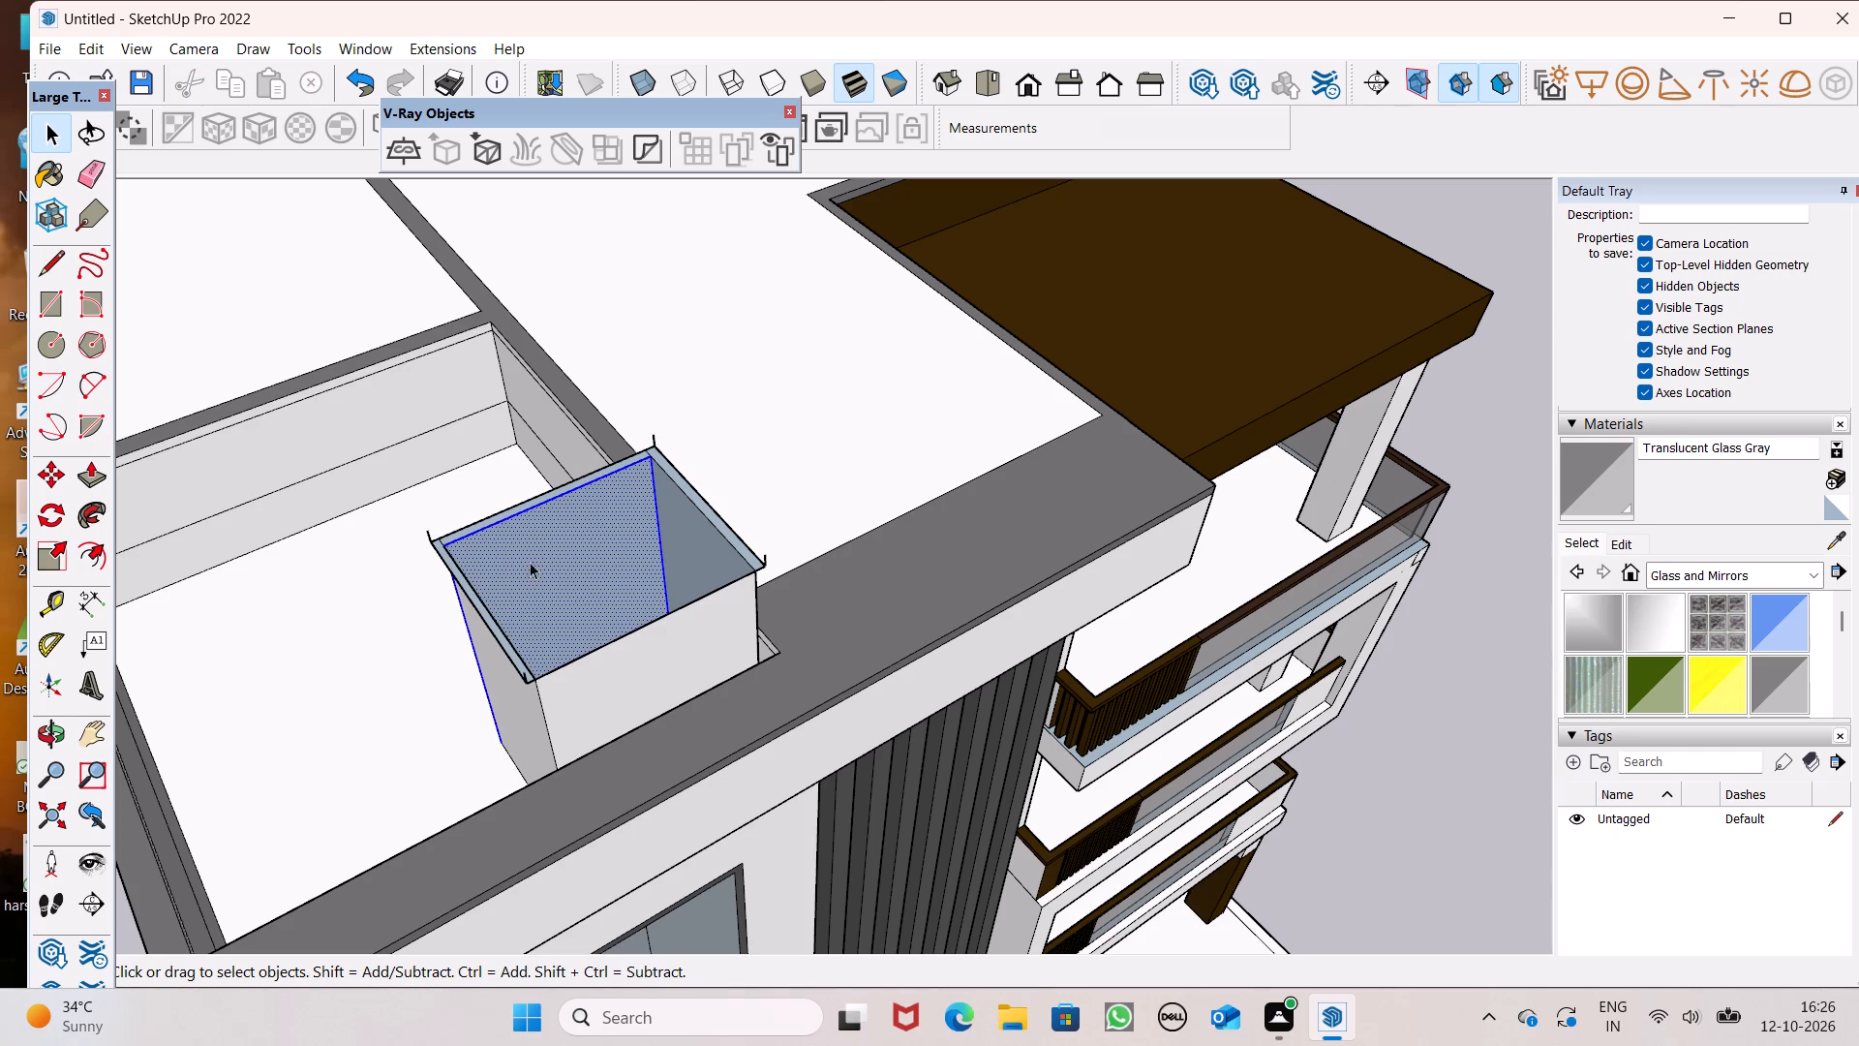
click(617, 692)
click(611, 683)
key(Delete)
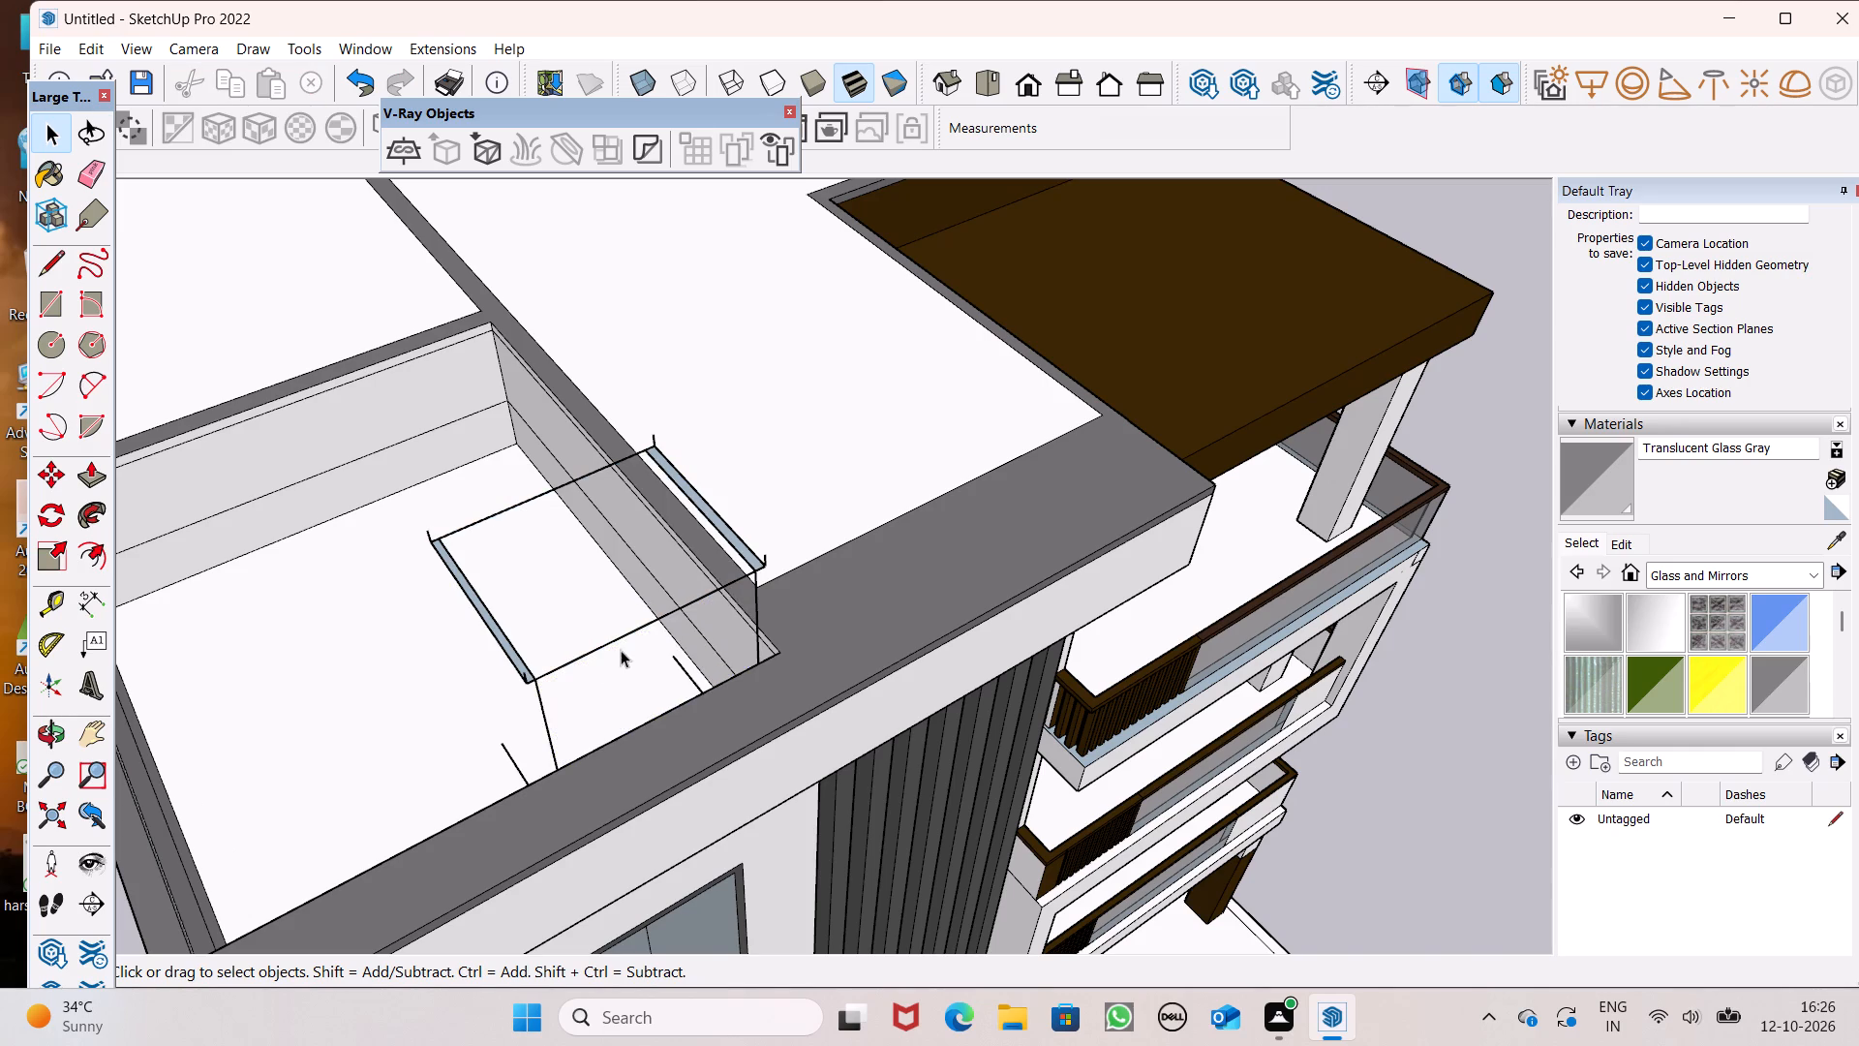
Erase the removed rooftop block's leftover base edges and vertical corner edges at the recessed terrace floor.
middle_drag(625, 646, 1059, 563)
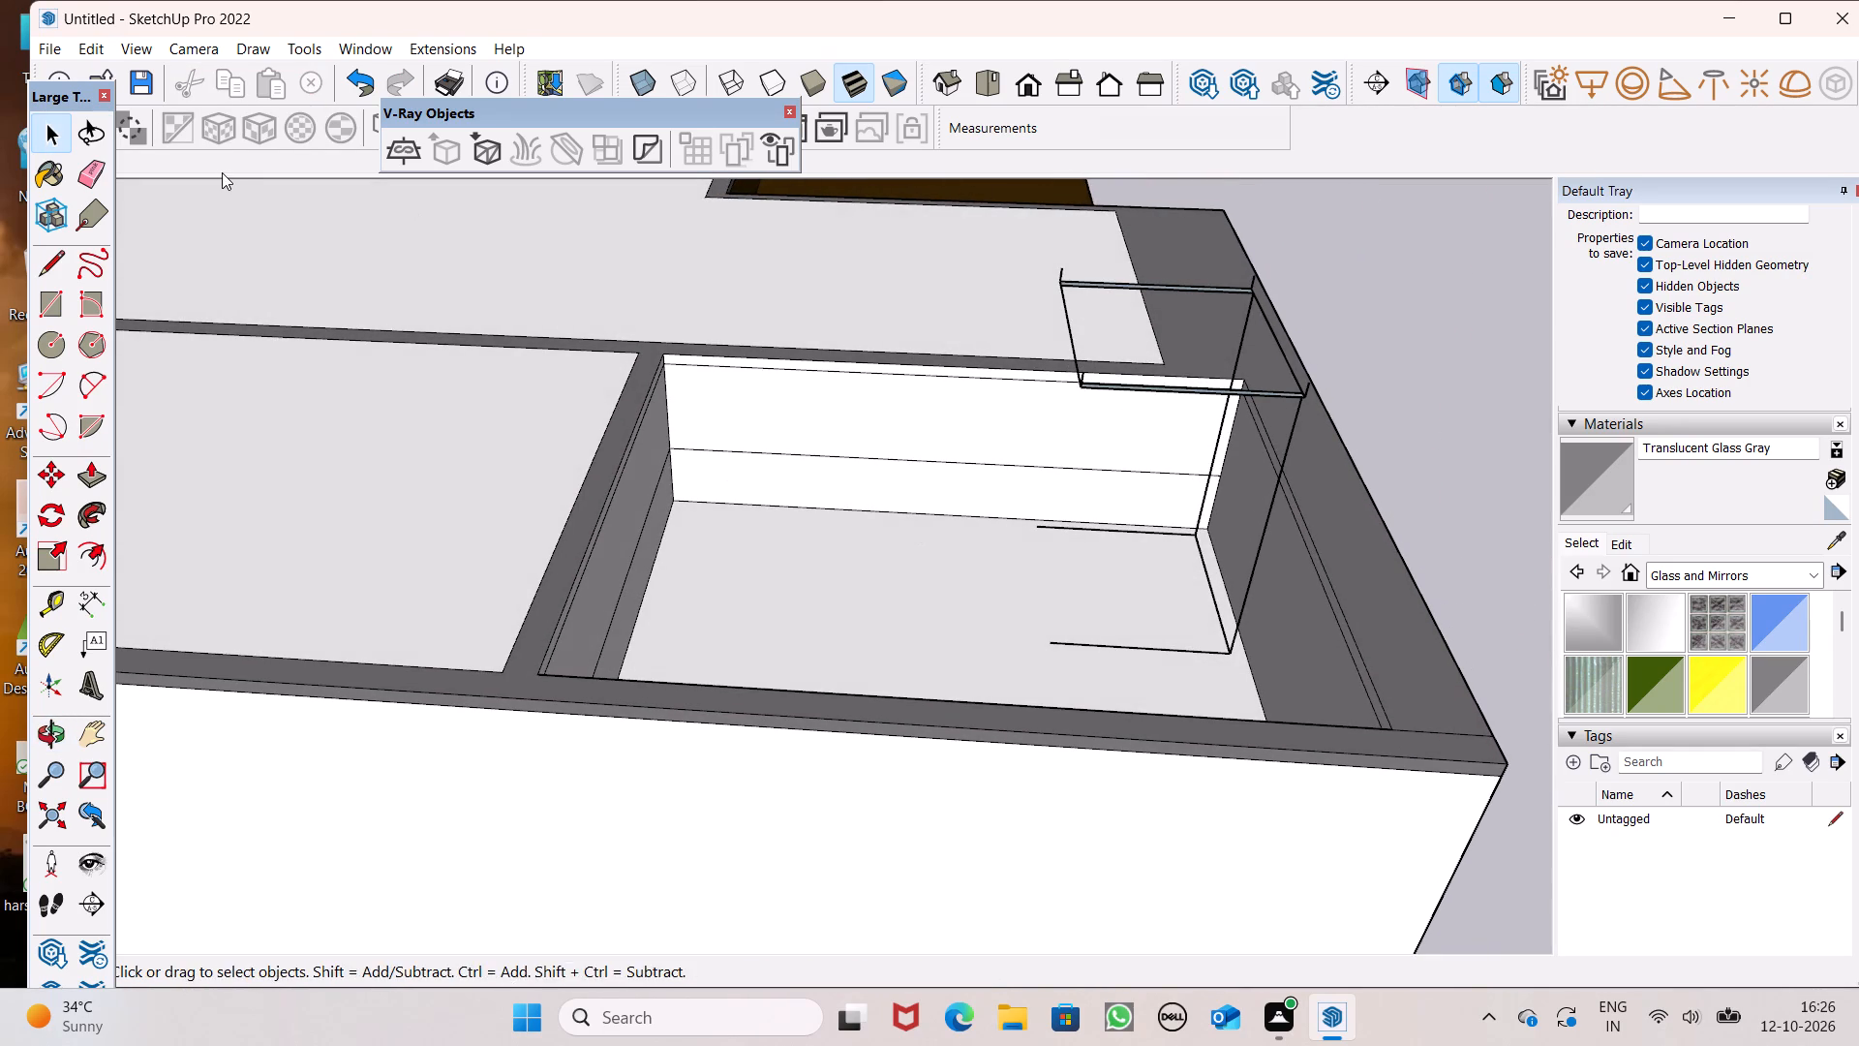
click(67, 178)
click(105, 179)
scroll(885, 410, up, 2)
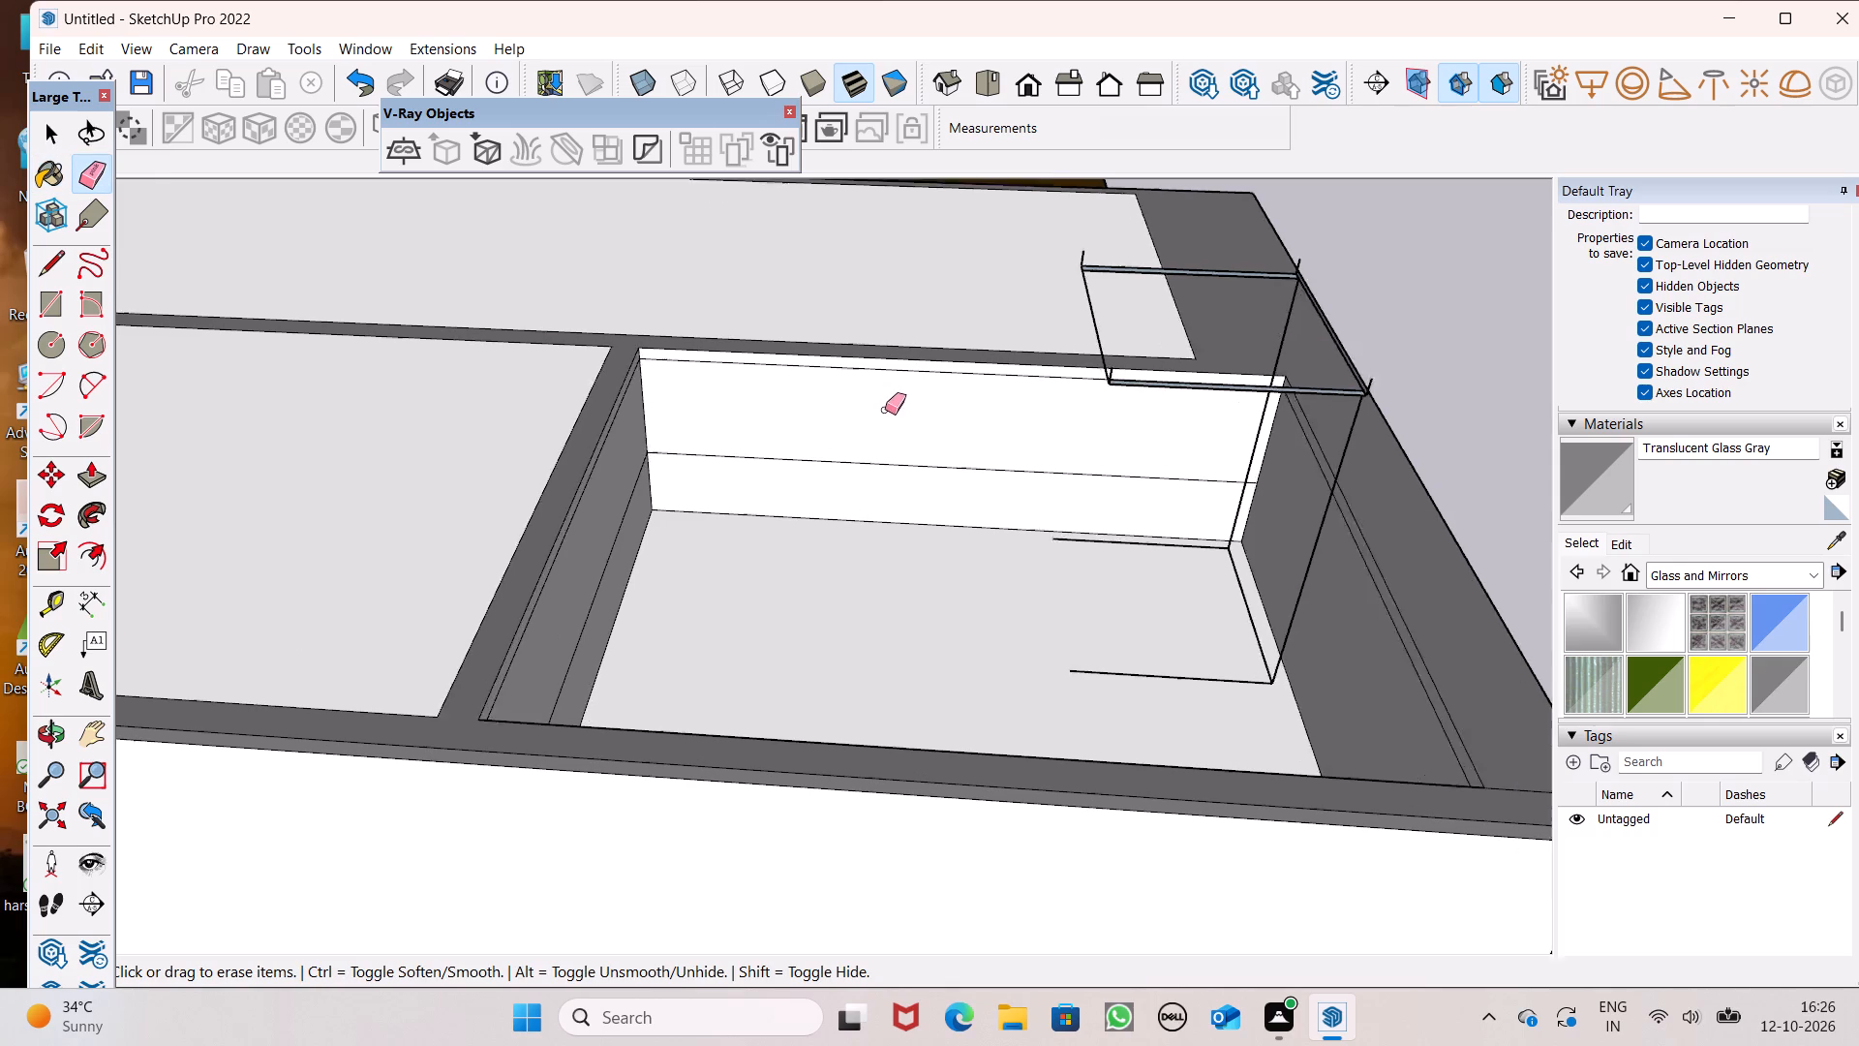
scroll(885, 410, up, 2)
scroll(1075, 724, down, 3)
scroll(1474, 766, up, 6)
scroll(1343, 822, up, 6)
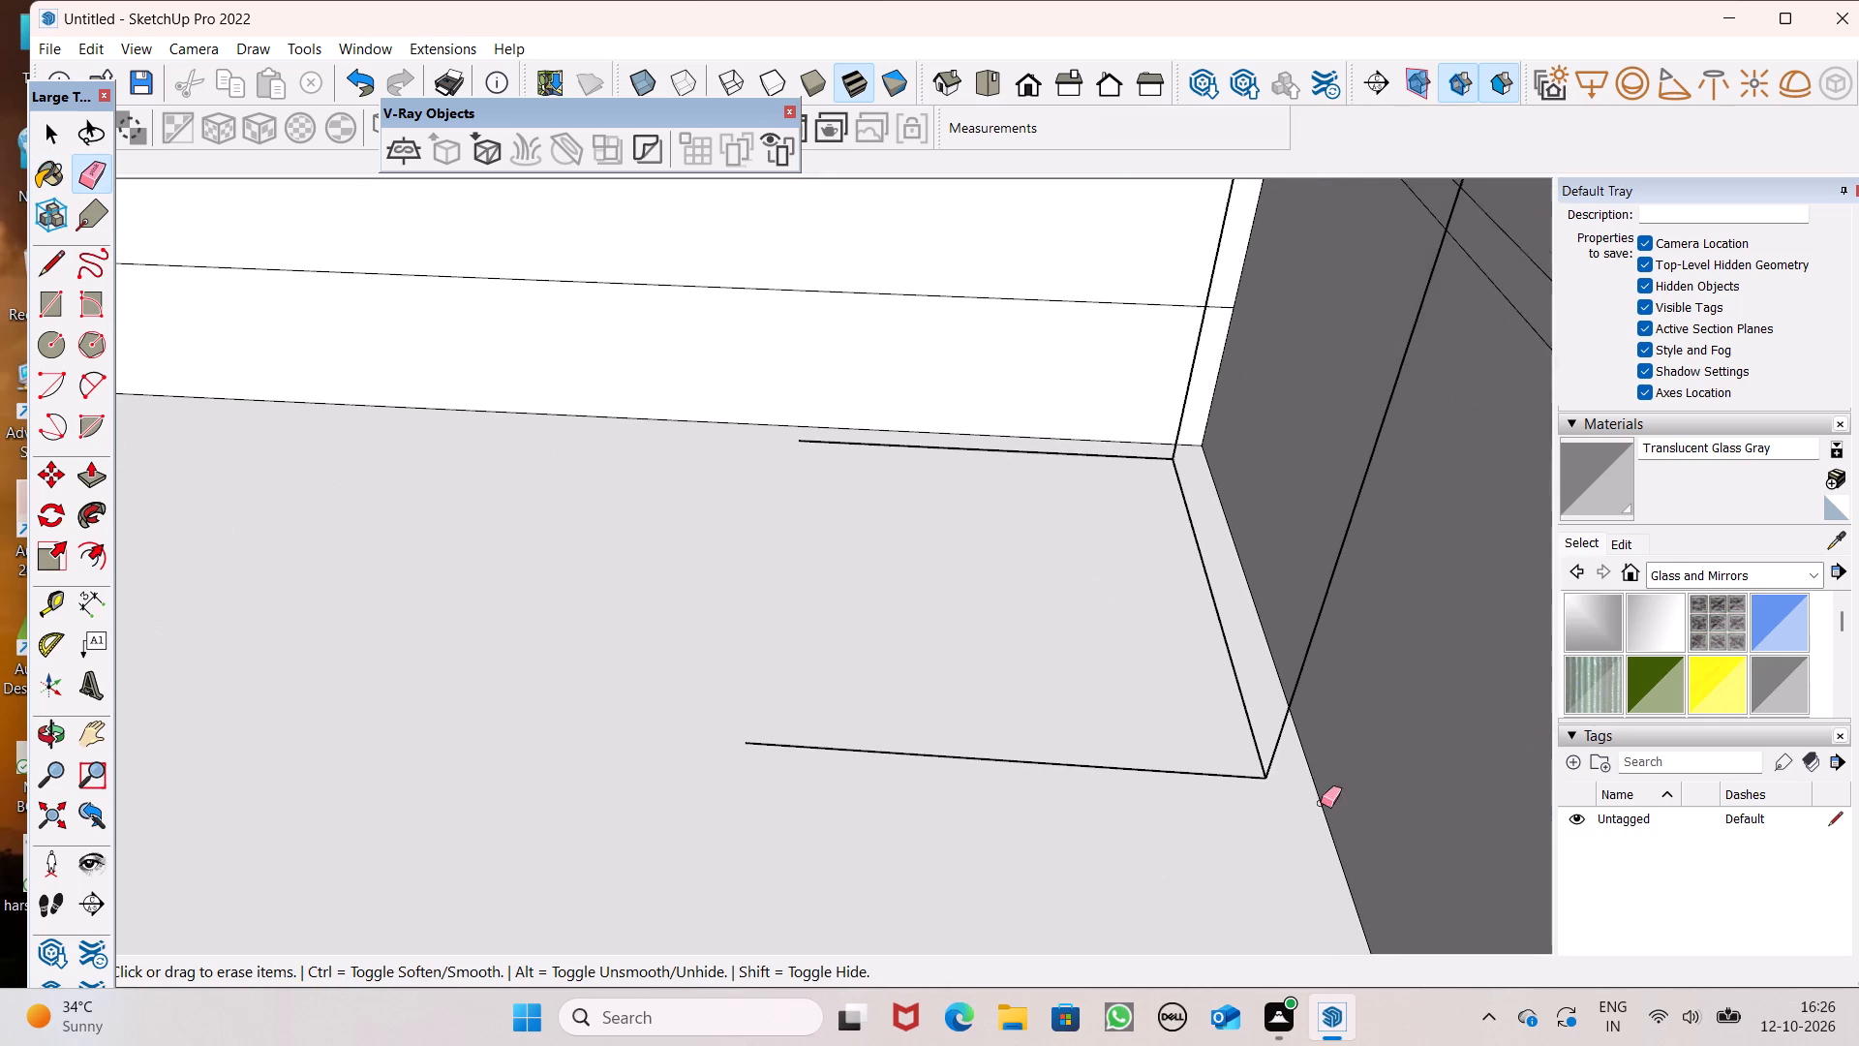
drag(1260, 752, 1238, 766)
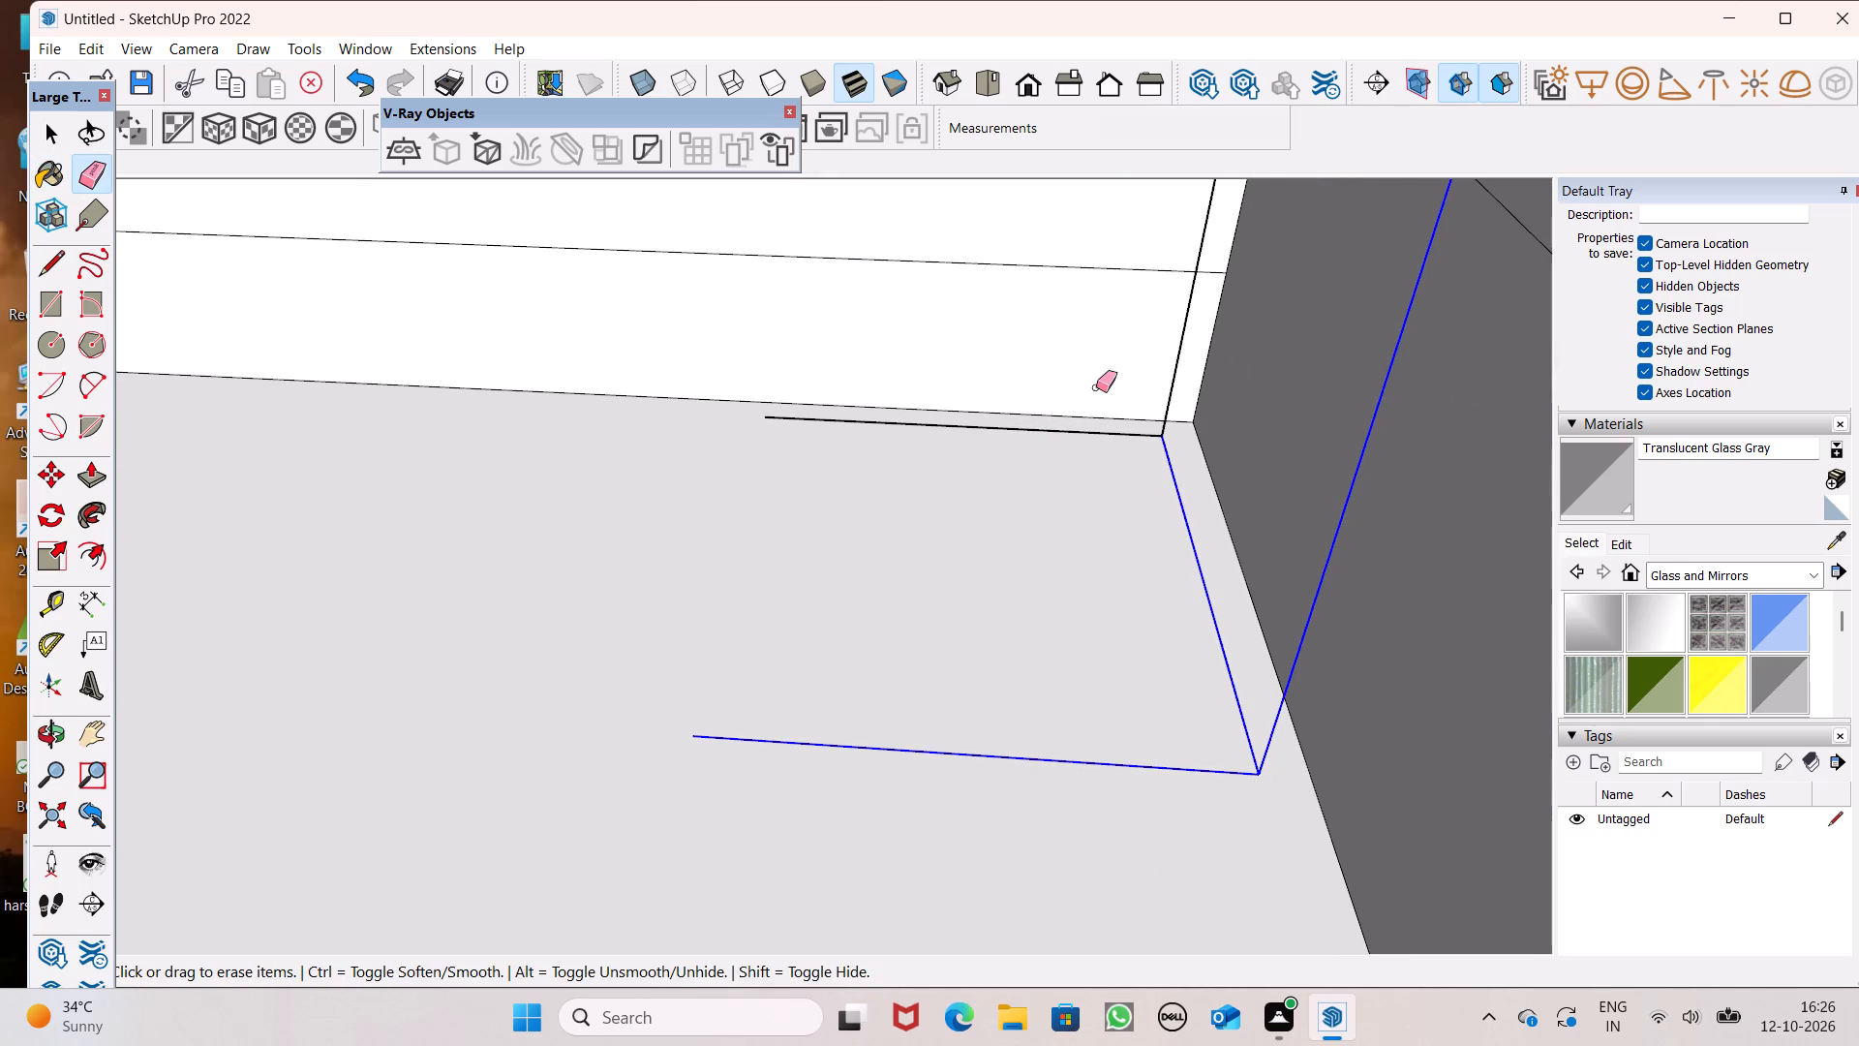
drag(1098, 414, 1099, 441)
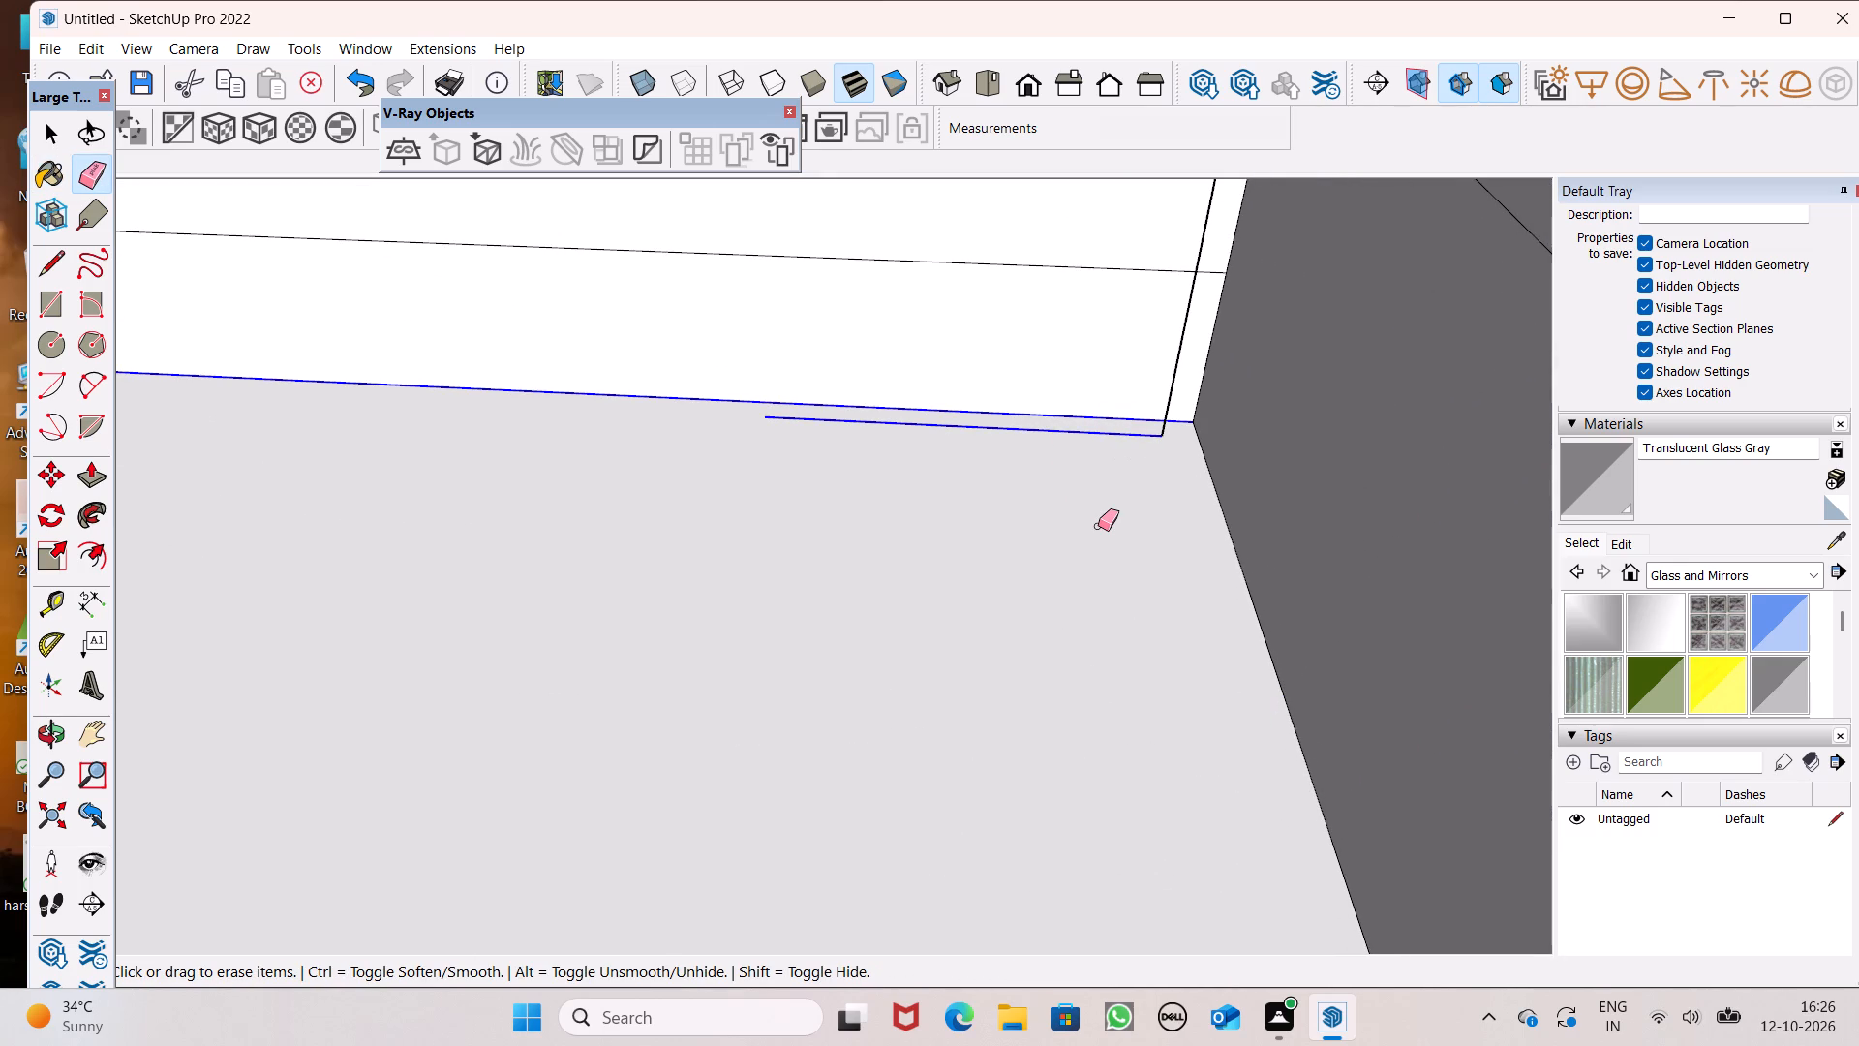
key(ctrl+z)
scroll(1217, 358, up, 12)
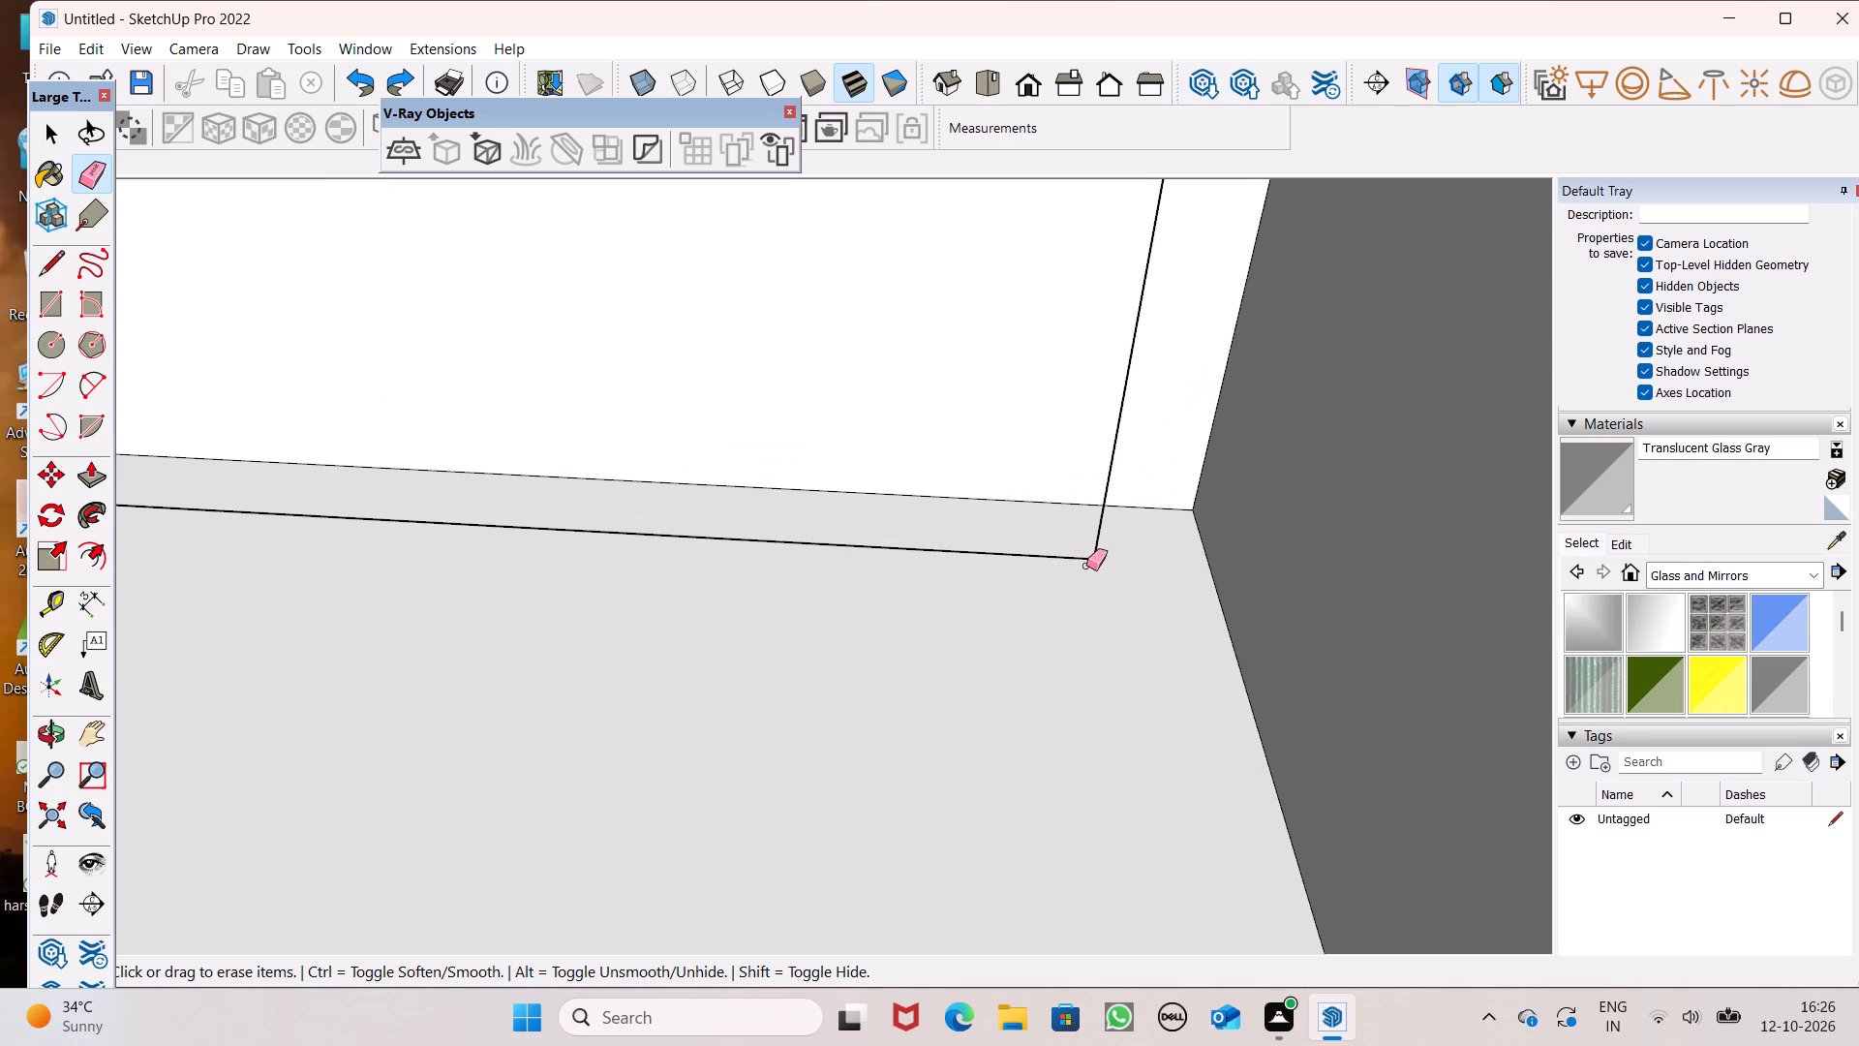
drag(1092, 548, 1052, 546)
Erase the leftover cap strip beside the inner parapet, along with its adjoining side edge and corner stubs.
scroll(850, 818, down, 4)
scroll(909, 765, down, 6)
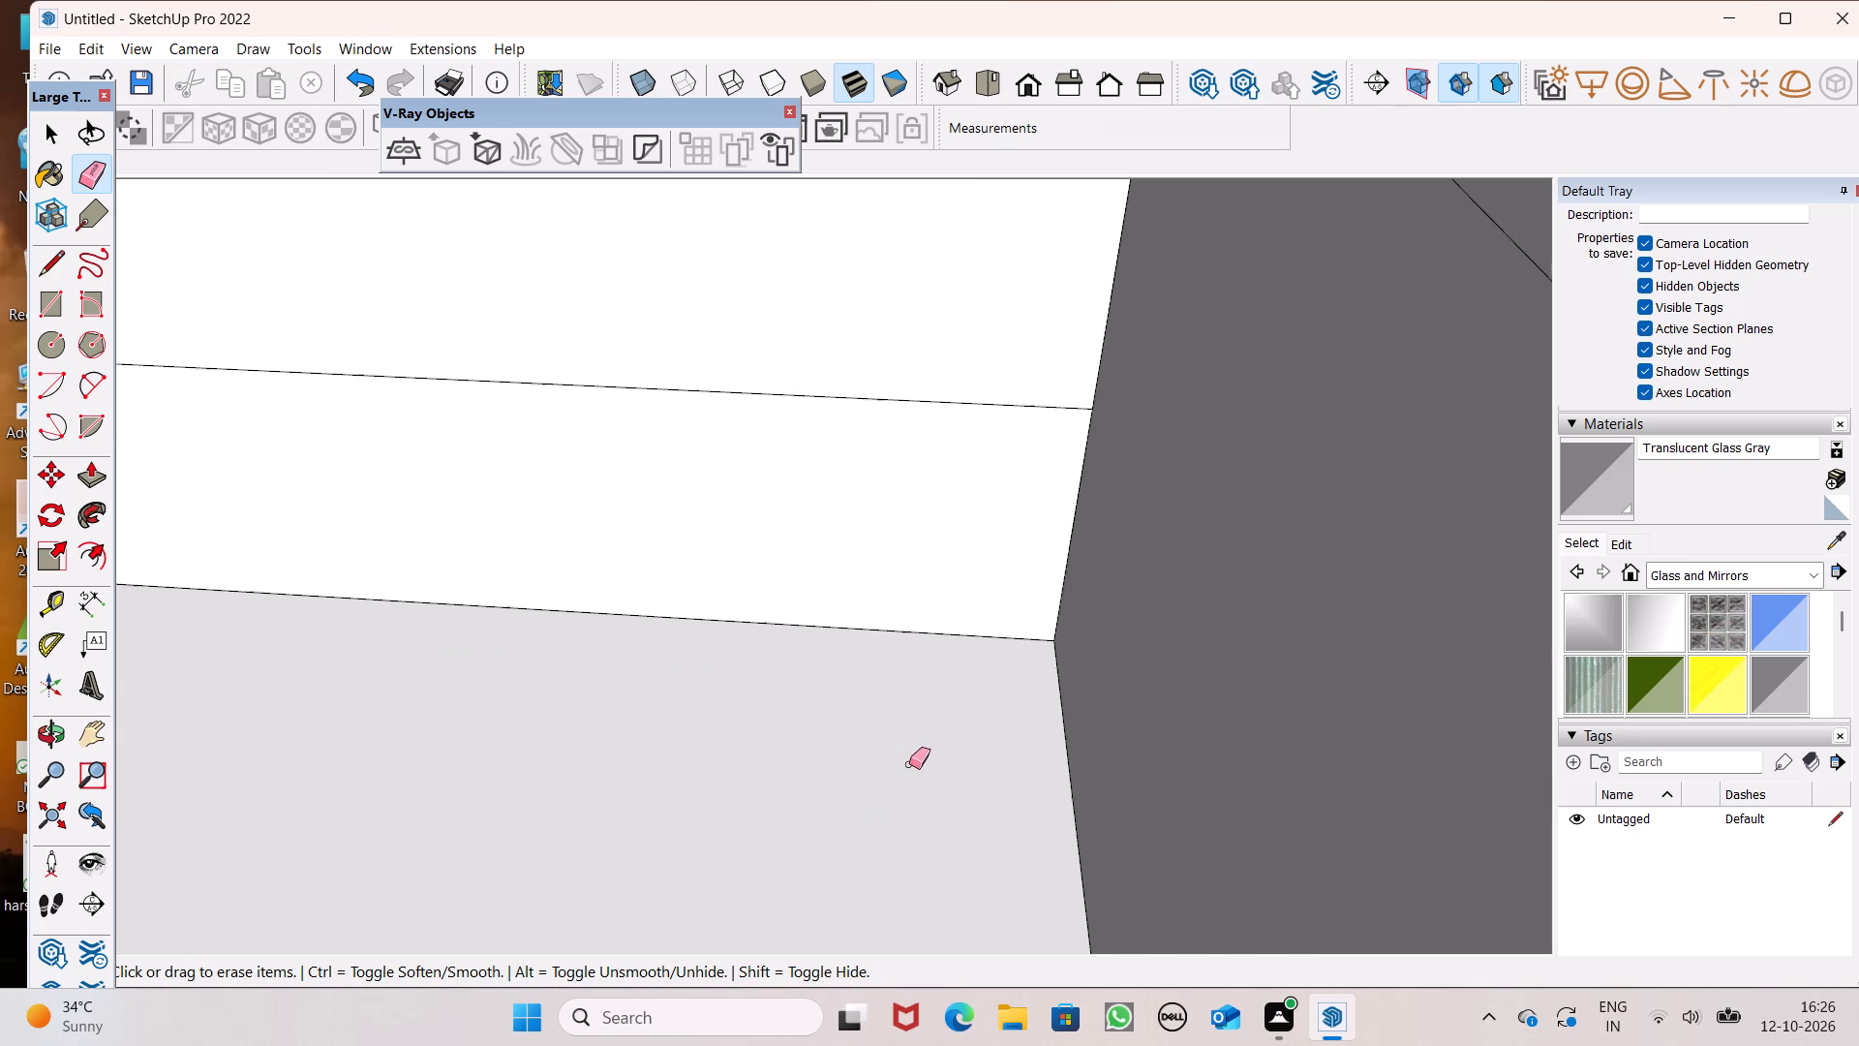
scroll(1002, 640, down, 13)
scroll(1001, 518, up, 6)
middle_drag(1010, 605, 1193, 826)
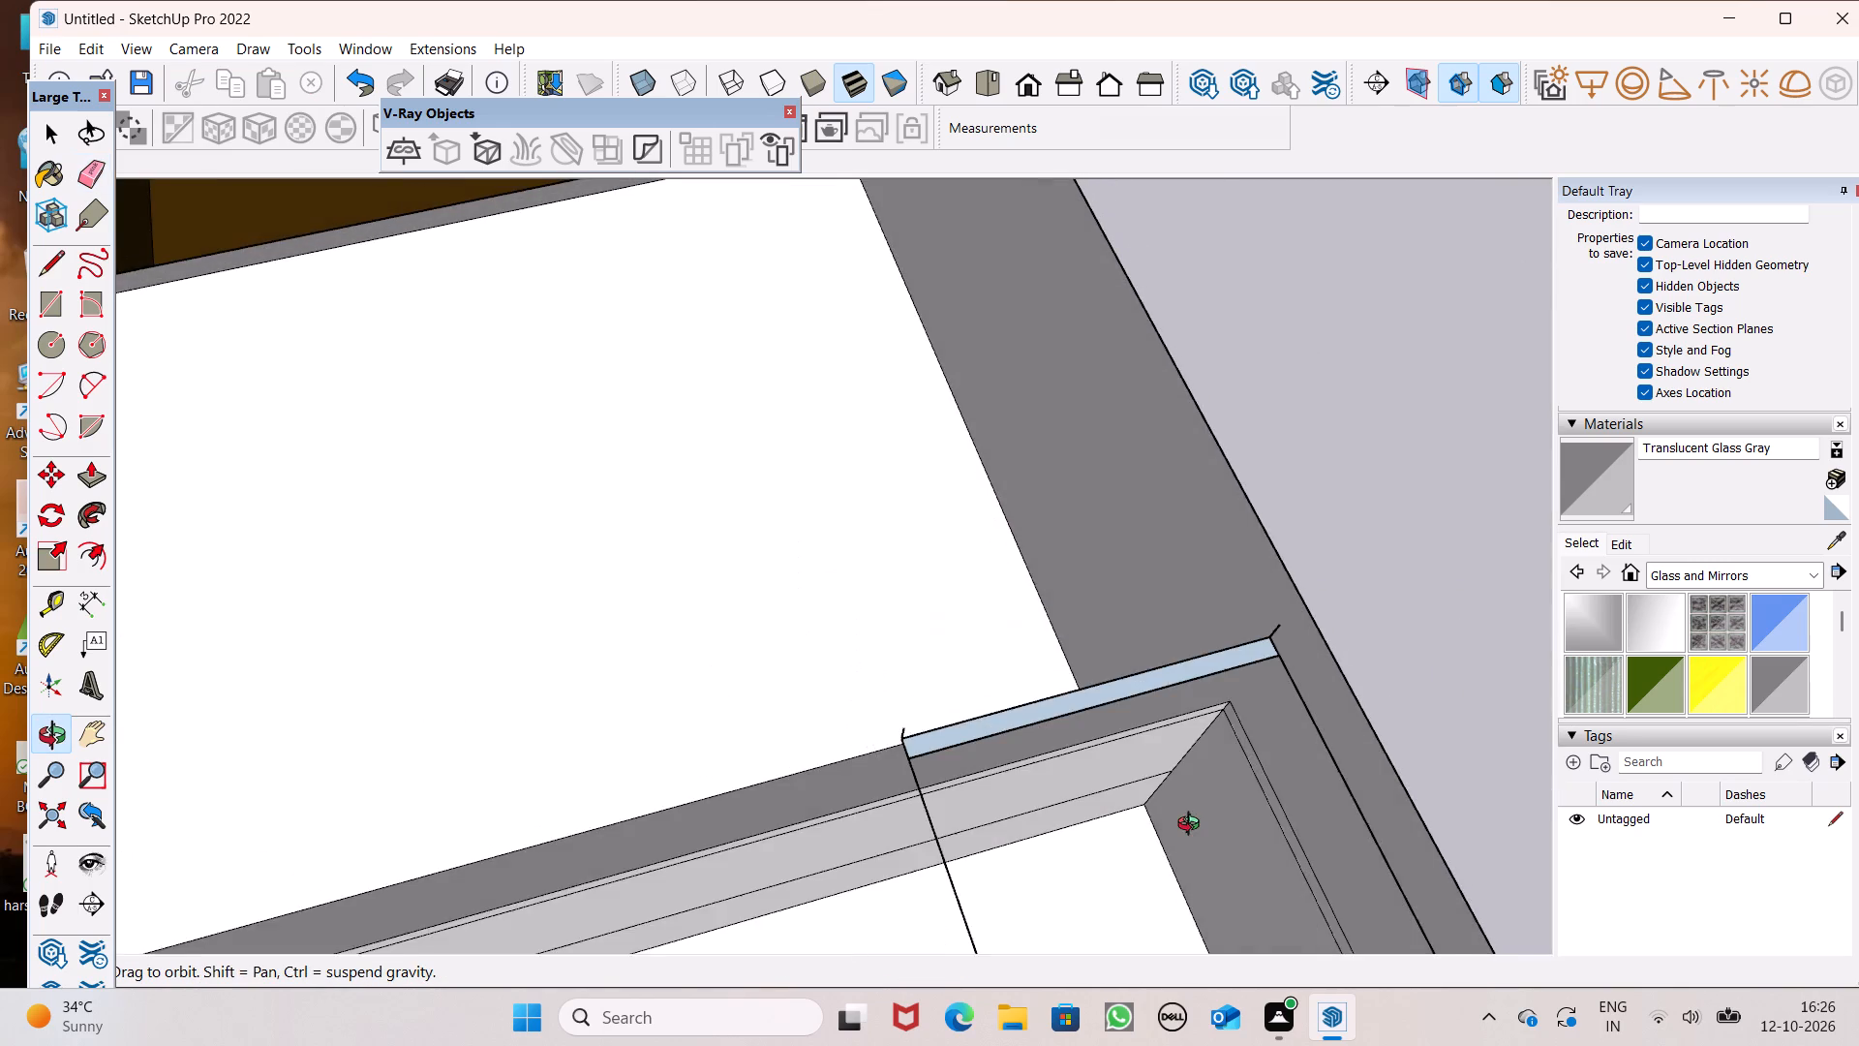
middle_drag(1193, 826, 1173, 798)
scroll(902, 755, up, 6)
click(892, 709)
click(896, 708)
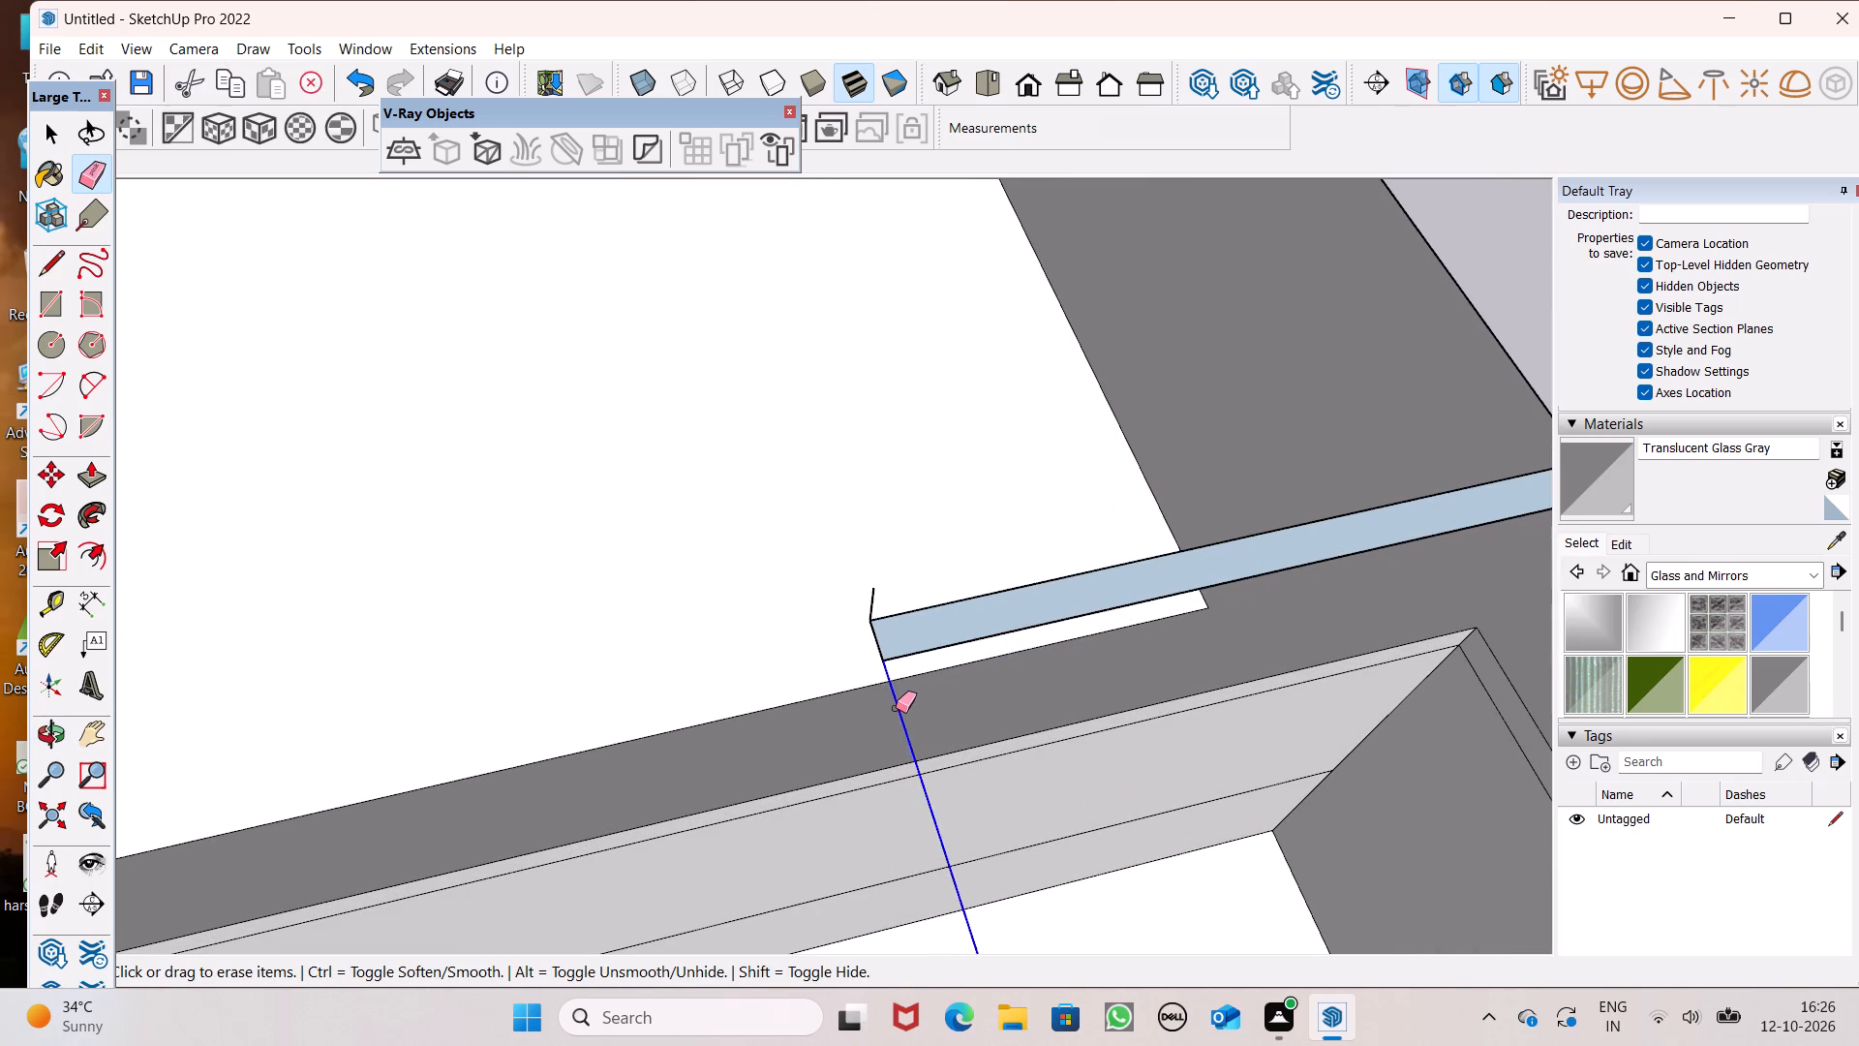
drag(906, 612, 876, 617)
click(873, 610)
click(884, 650)
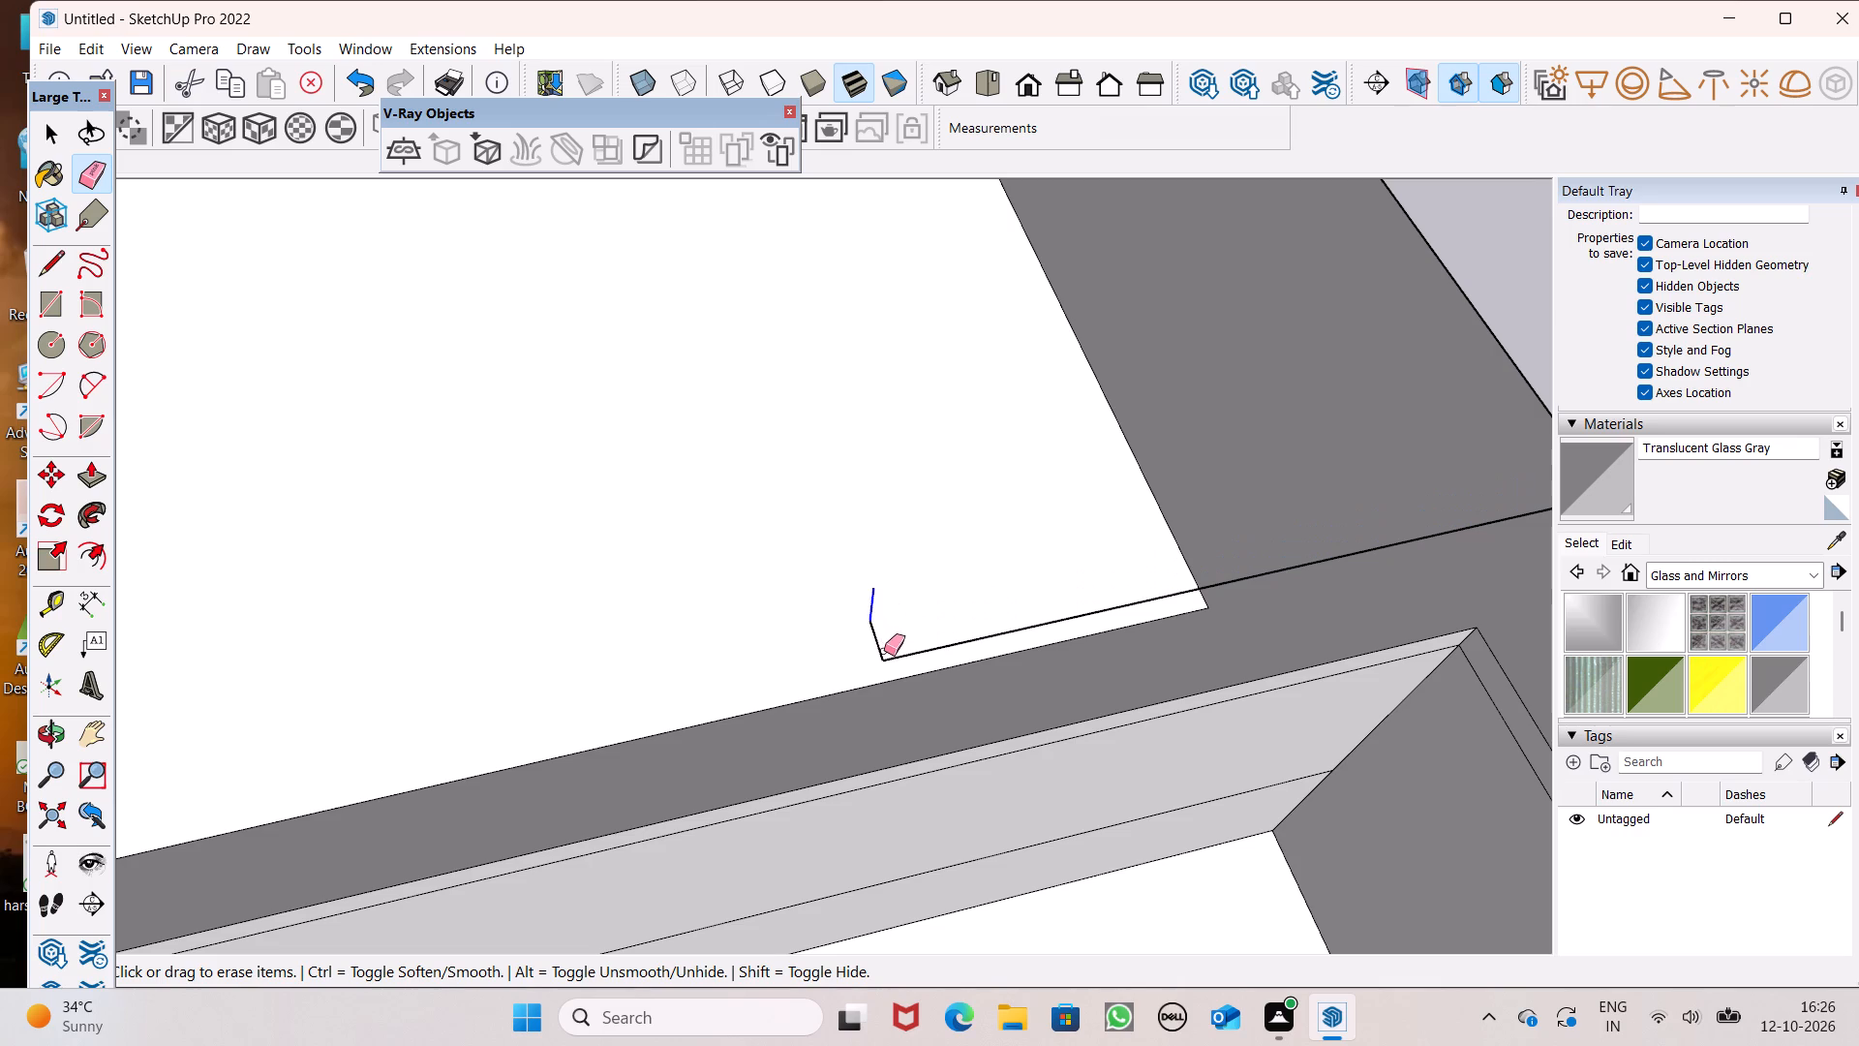
drag(887, 648, 882, 658)
click(895, 655)
Erase the other leftover cap strip running from the terrace to the front parapet, along with its end stub.
scroll(867, 635, down, 10)
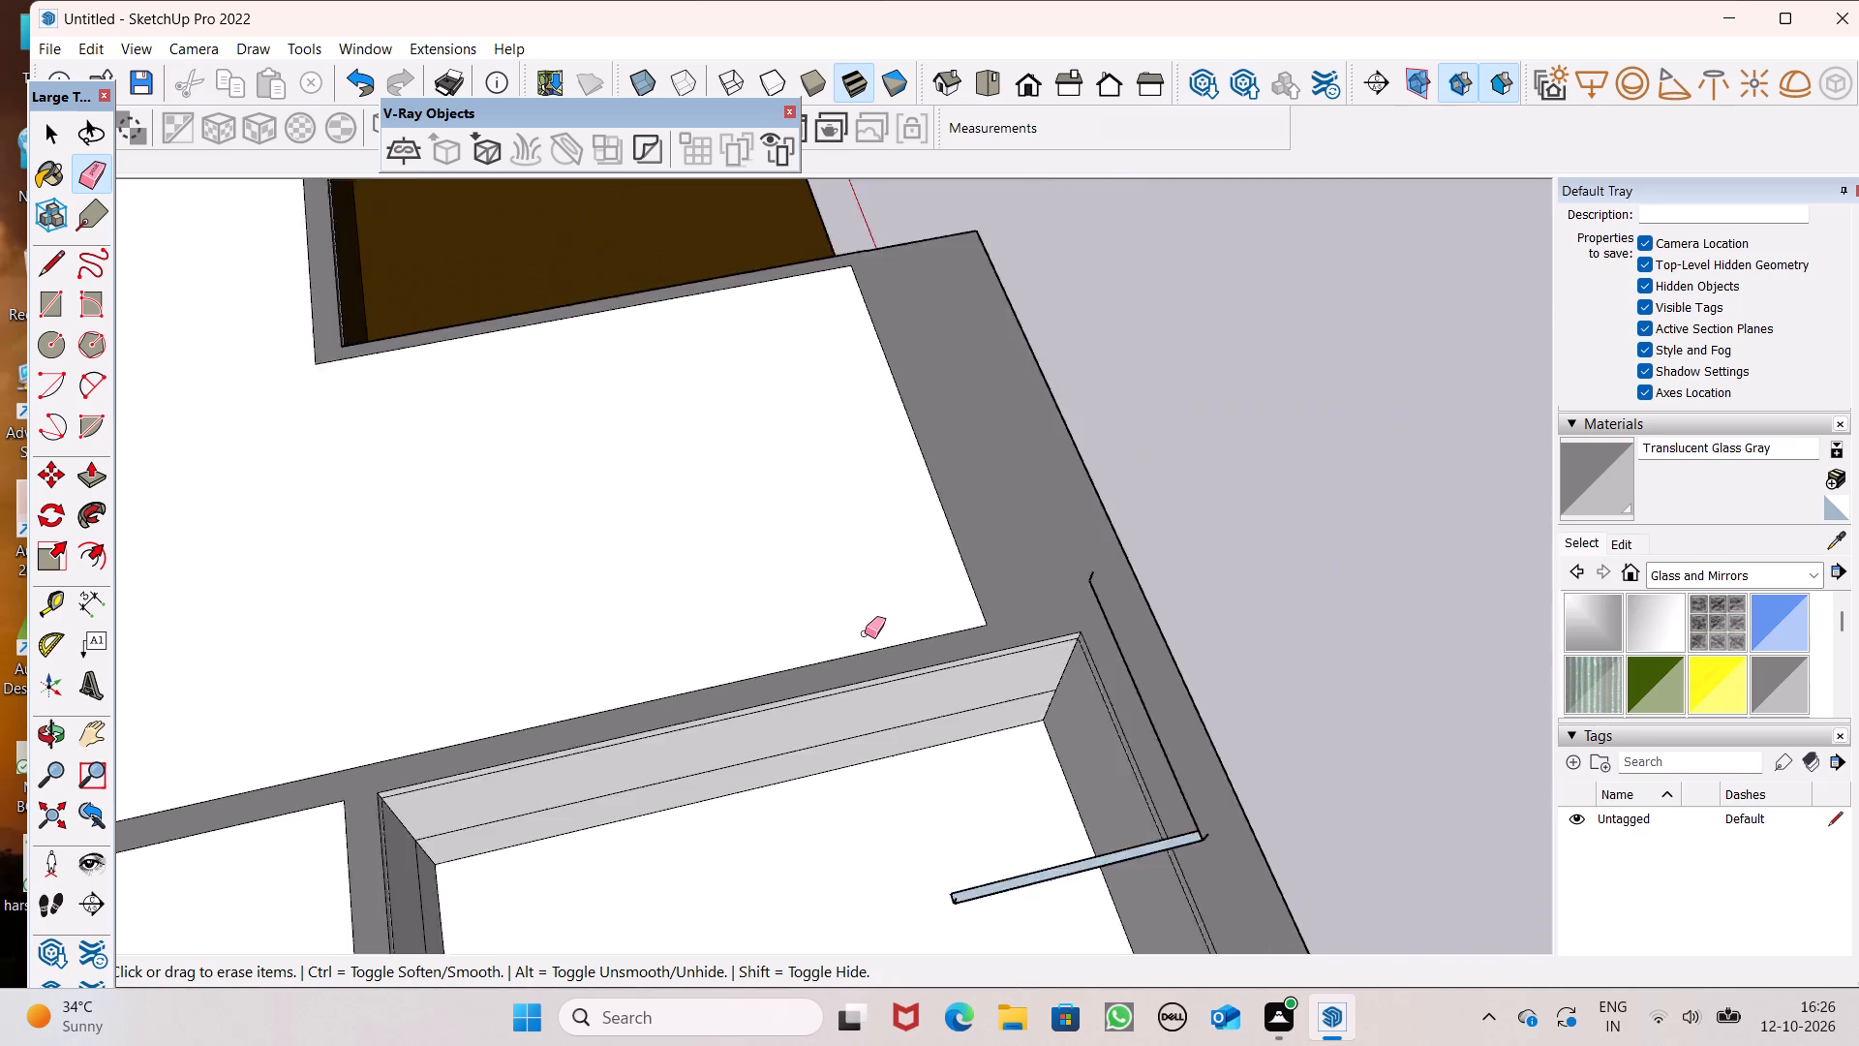
scroll(865, 633, down, 3)
middle_drag(965, 804, 1233, 776)
scroll(1417, 536, up, 3)
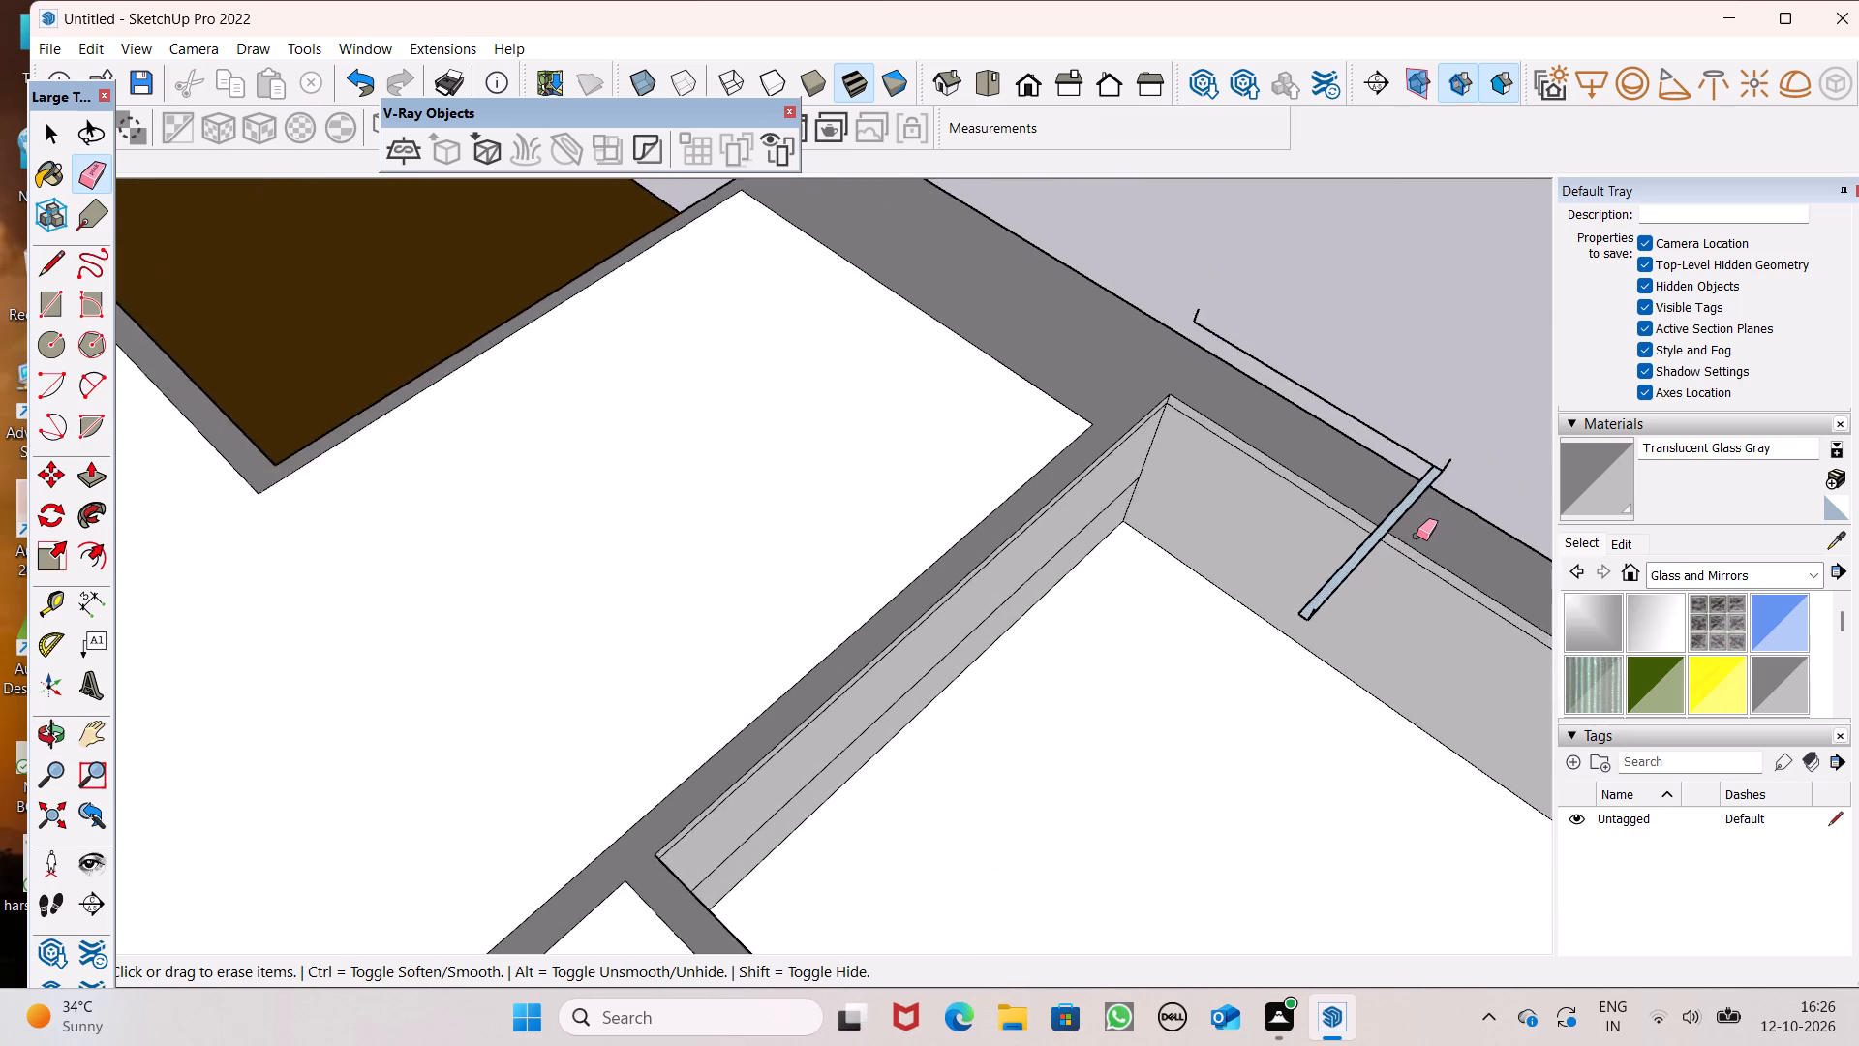
scroll(1417, 536, up, 2)
scroll(1487, 343, up, 7)
scroll(1264, 583, down, 5)
scroll(1245, 742, up, 5)
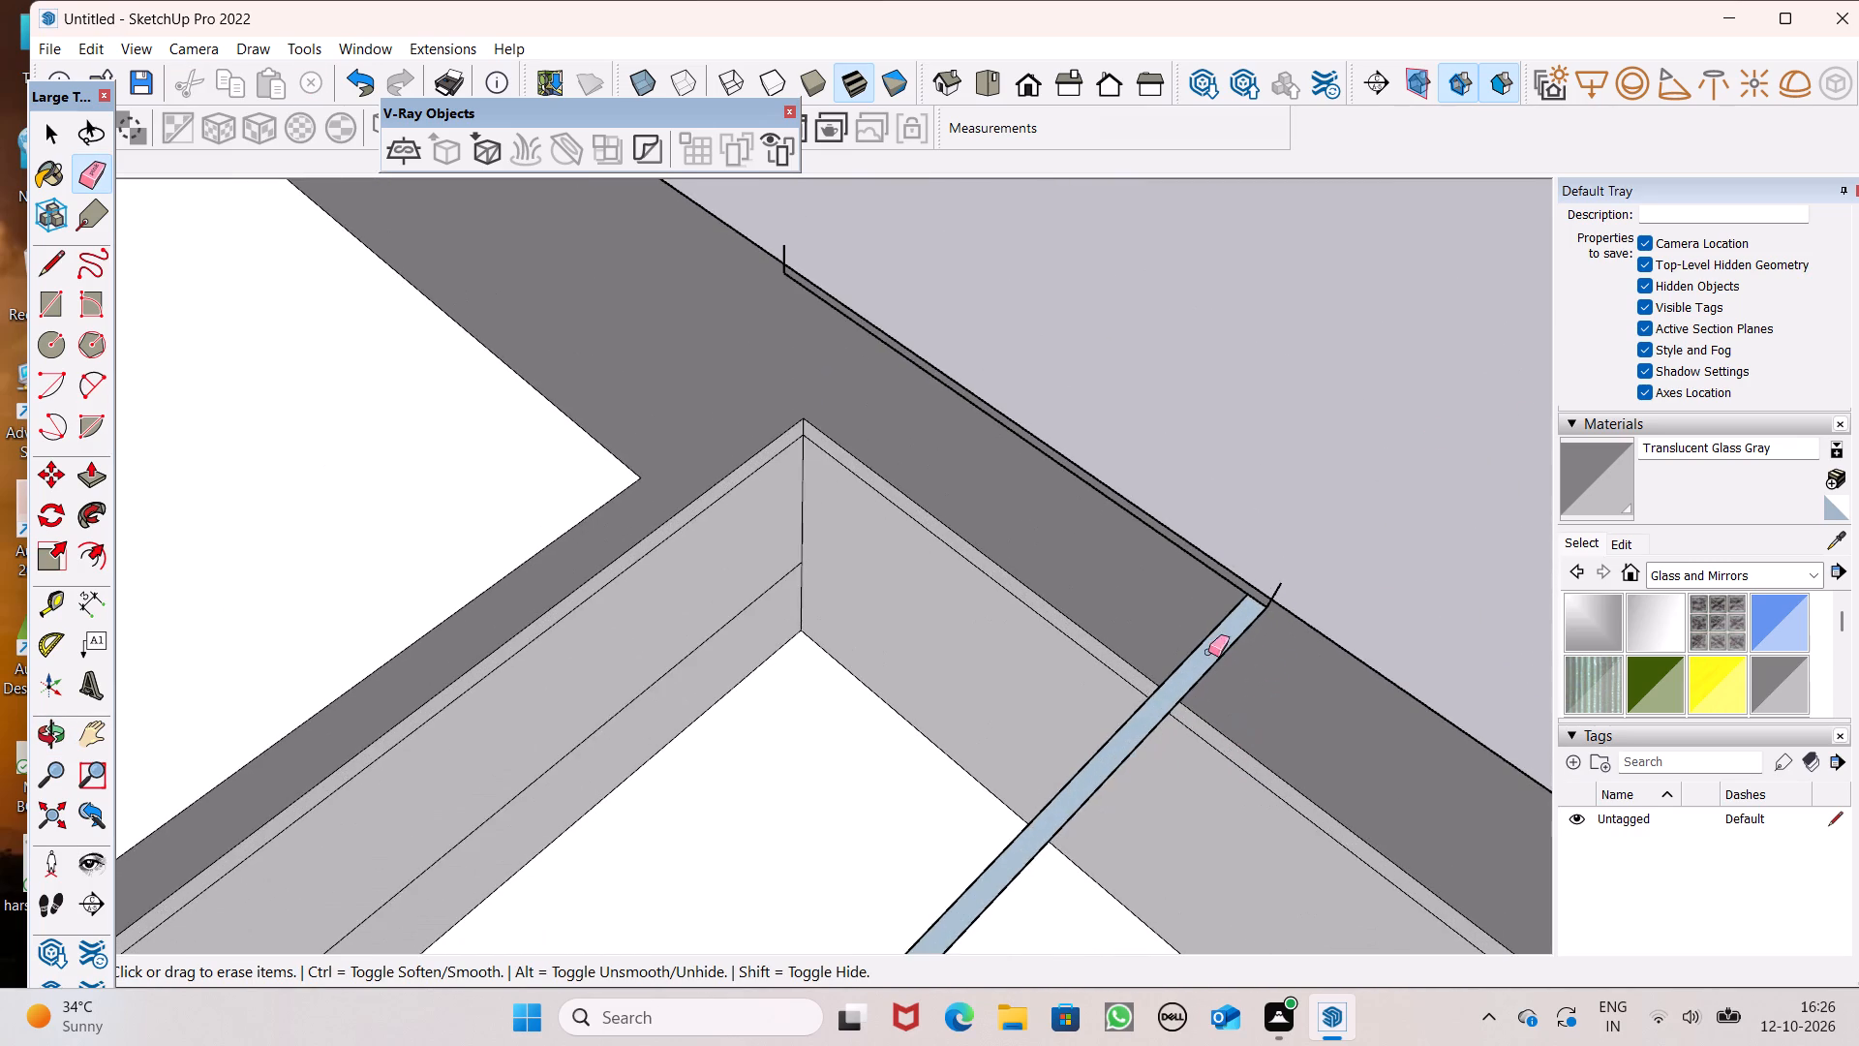
scroll(1208, 613, up, 5)
click(1263, 580)
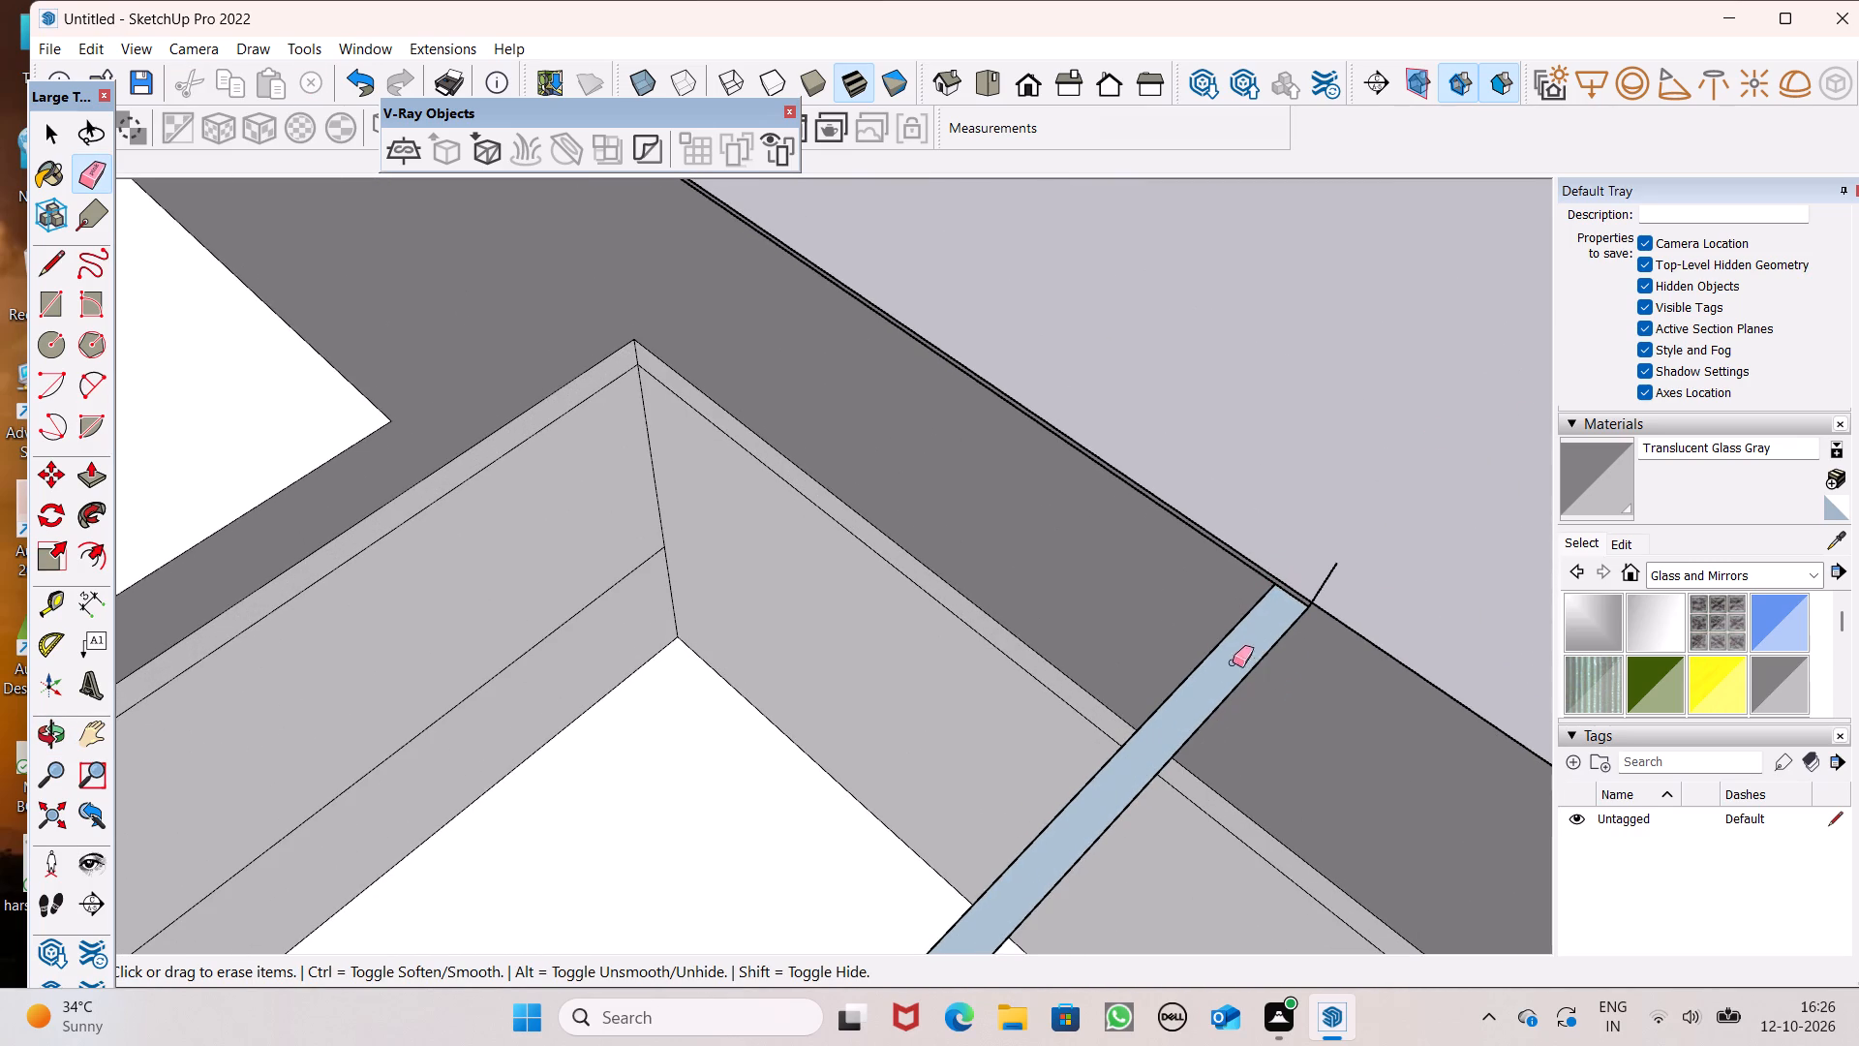
drag(1222, 655, 1245, 677)
drag(1254, 690, 1262, 702)
drag(1215, 647, 1224, 664)
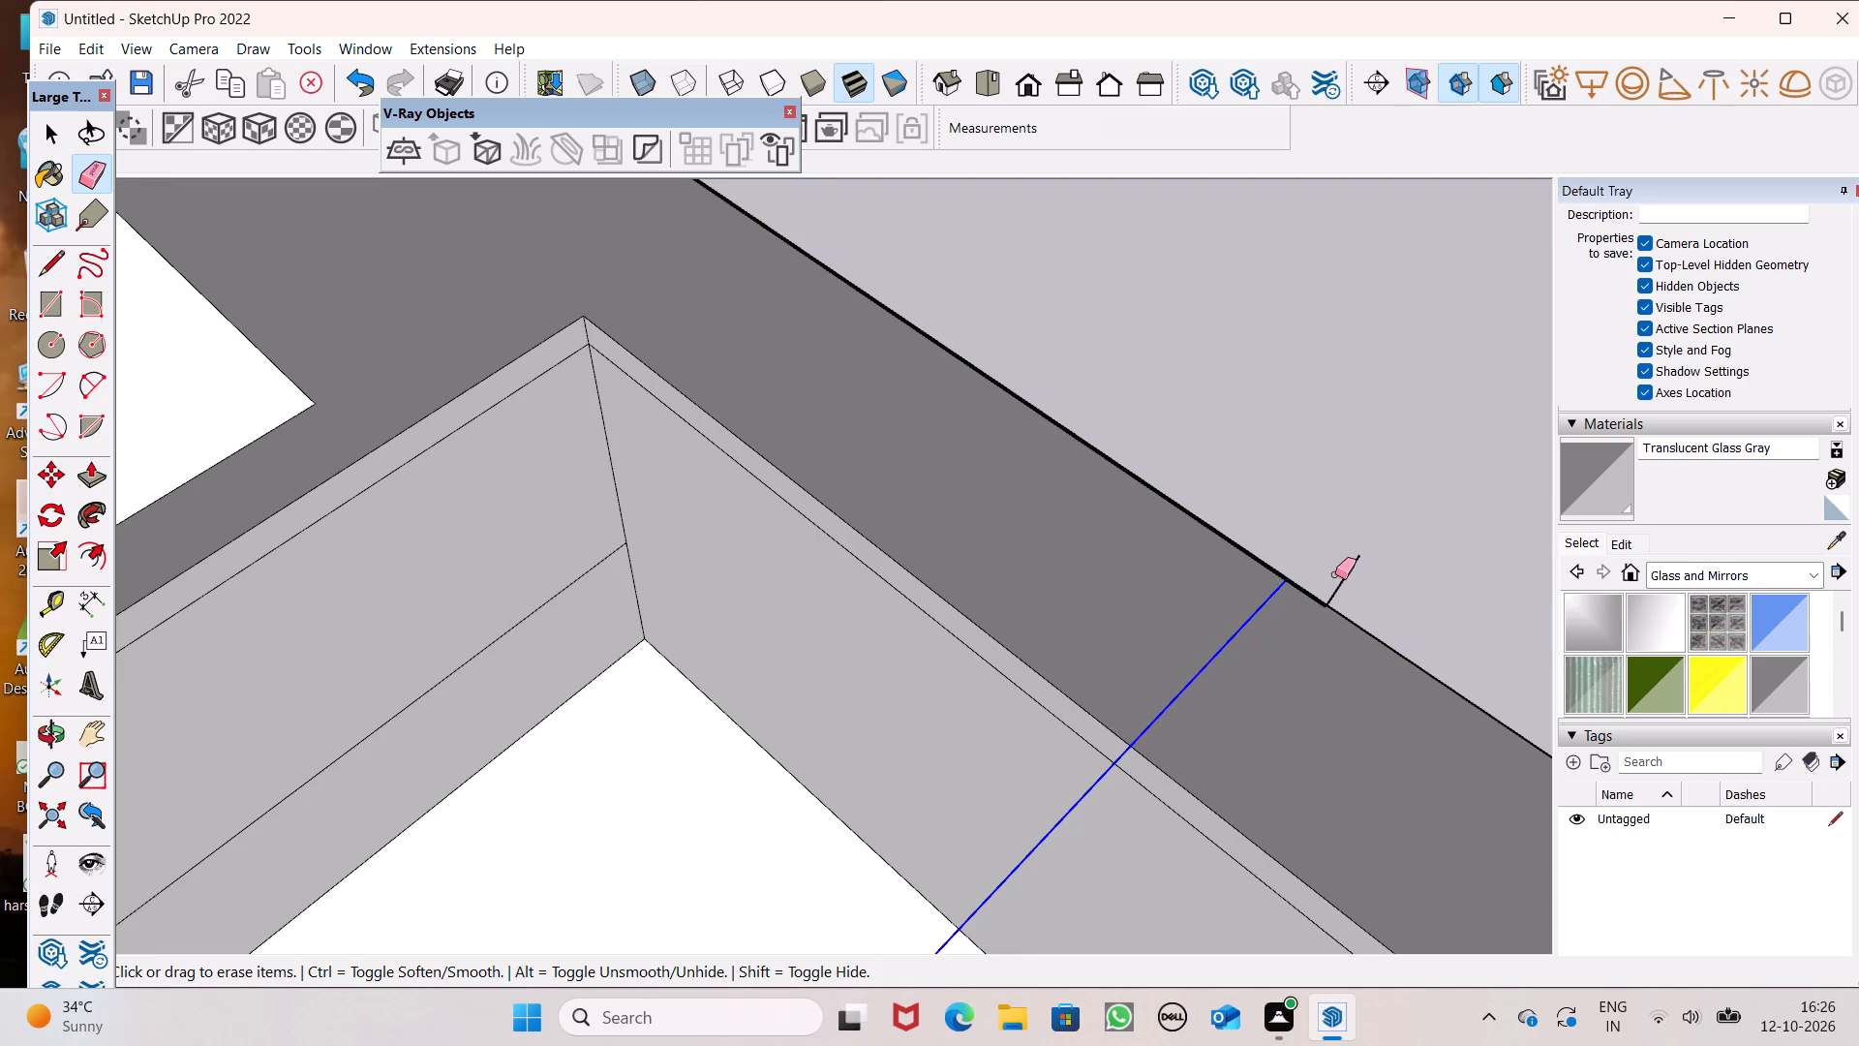
click(1352, 585)
drag(1342, 552, 1363, 588)
Erase the small stray corner edges left against the recessed terrace's front wall.
scroll(1234, 518, down, 11)
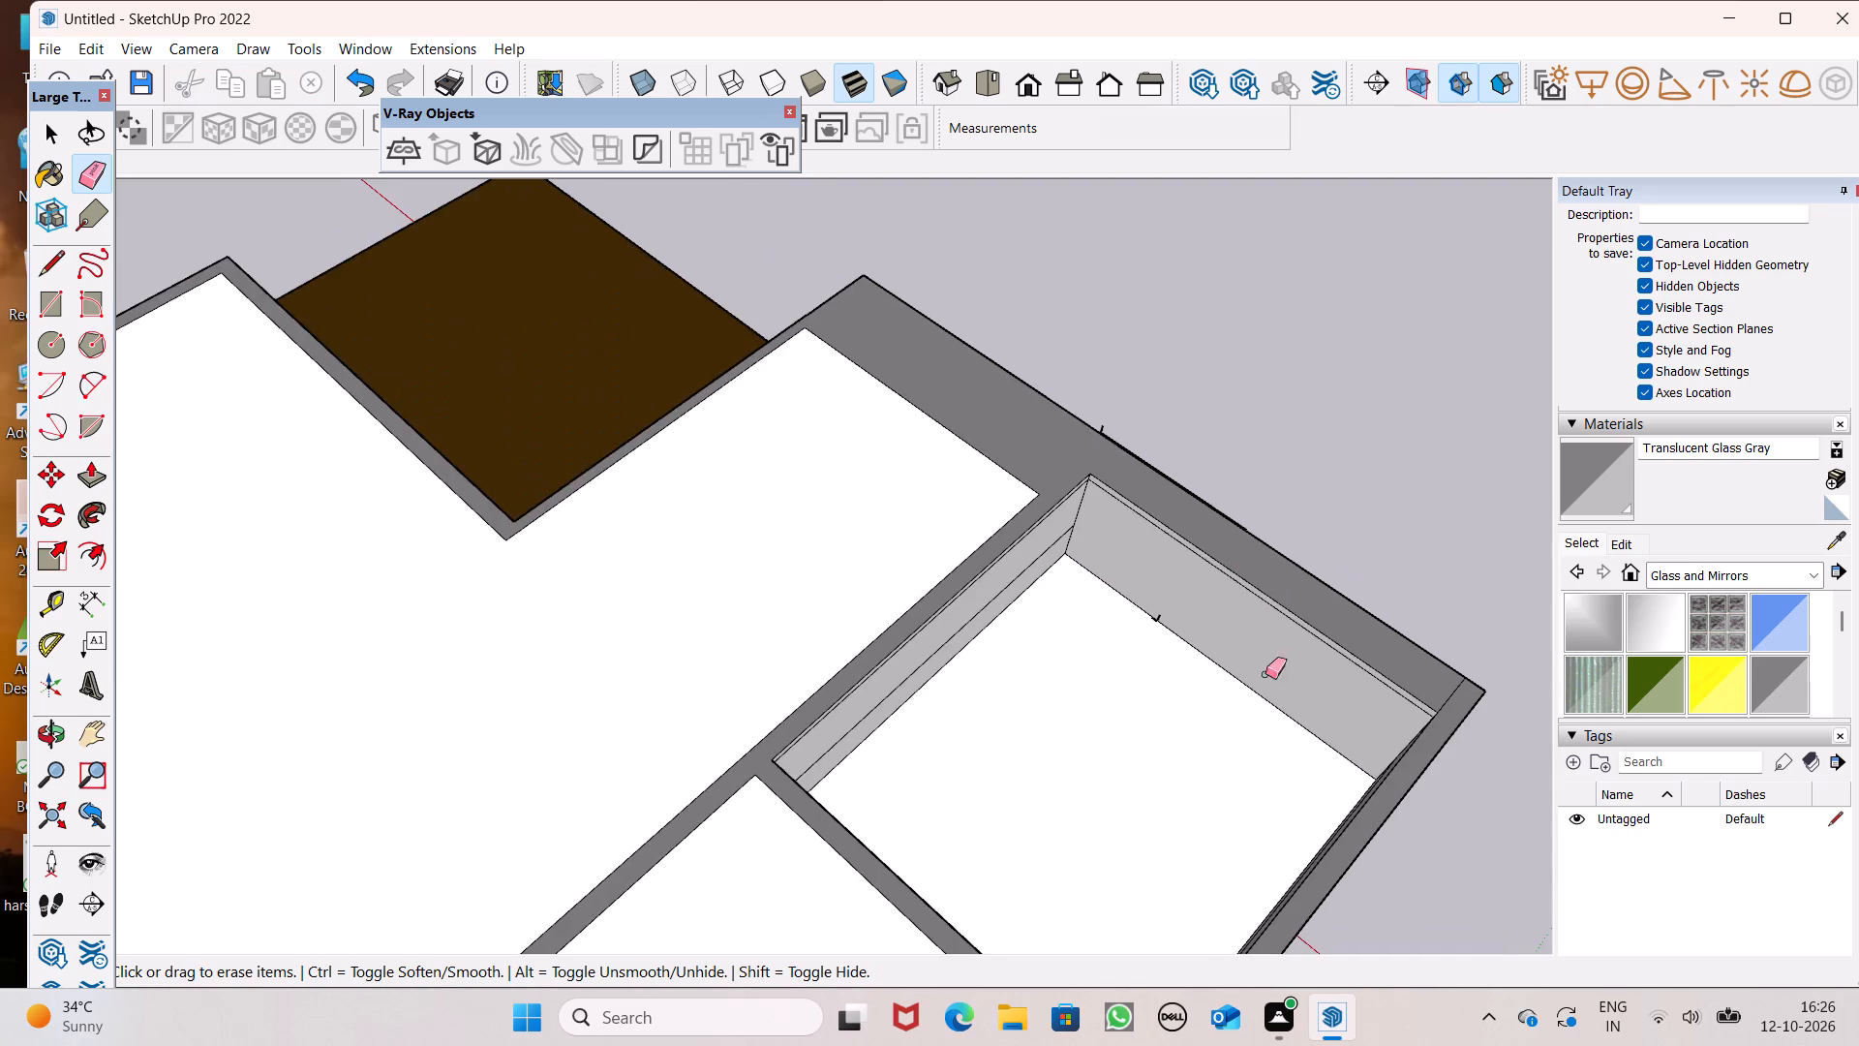
scroll(1249, 697, up, 6)
scroll(1134, 539, up, 5)
drag(1097, 495, 1120, 486)
drag(1122, 485, 1117, 486)
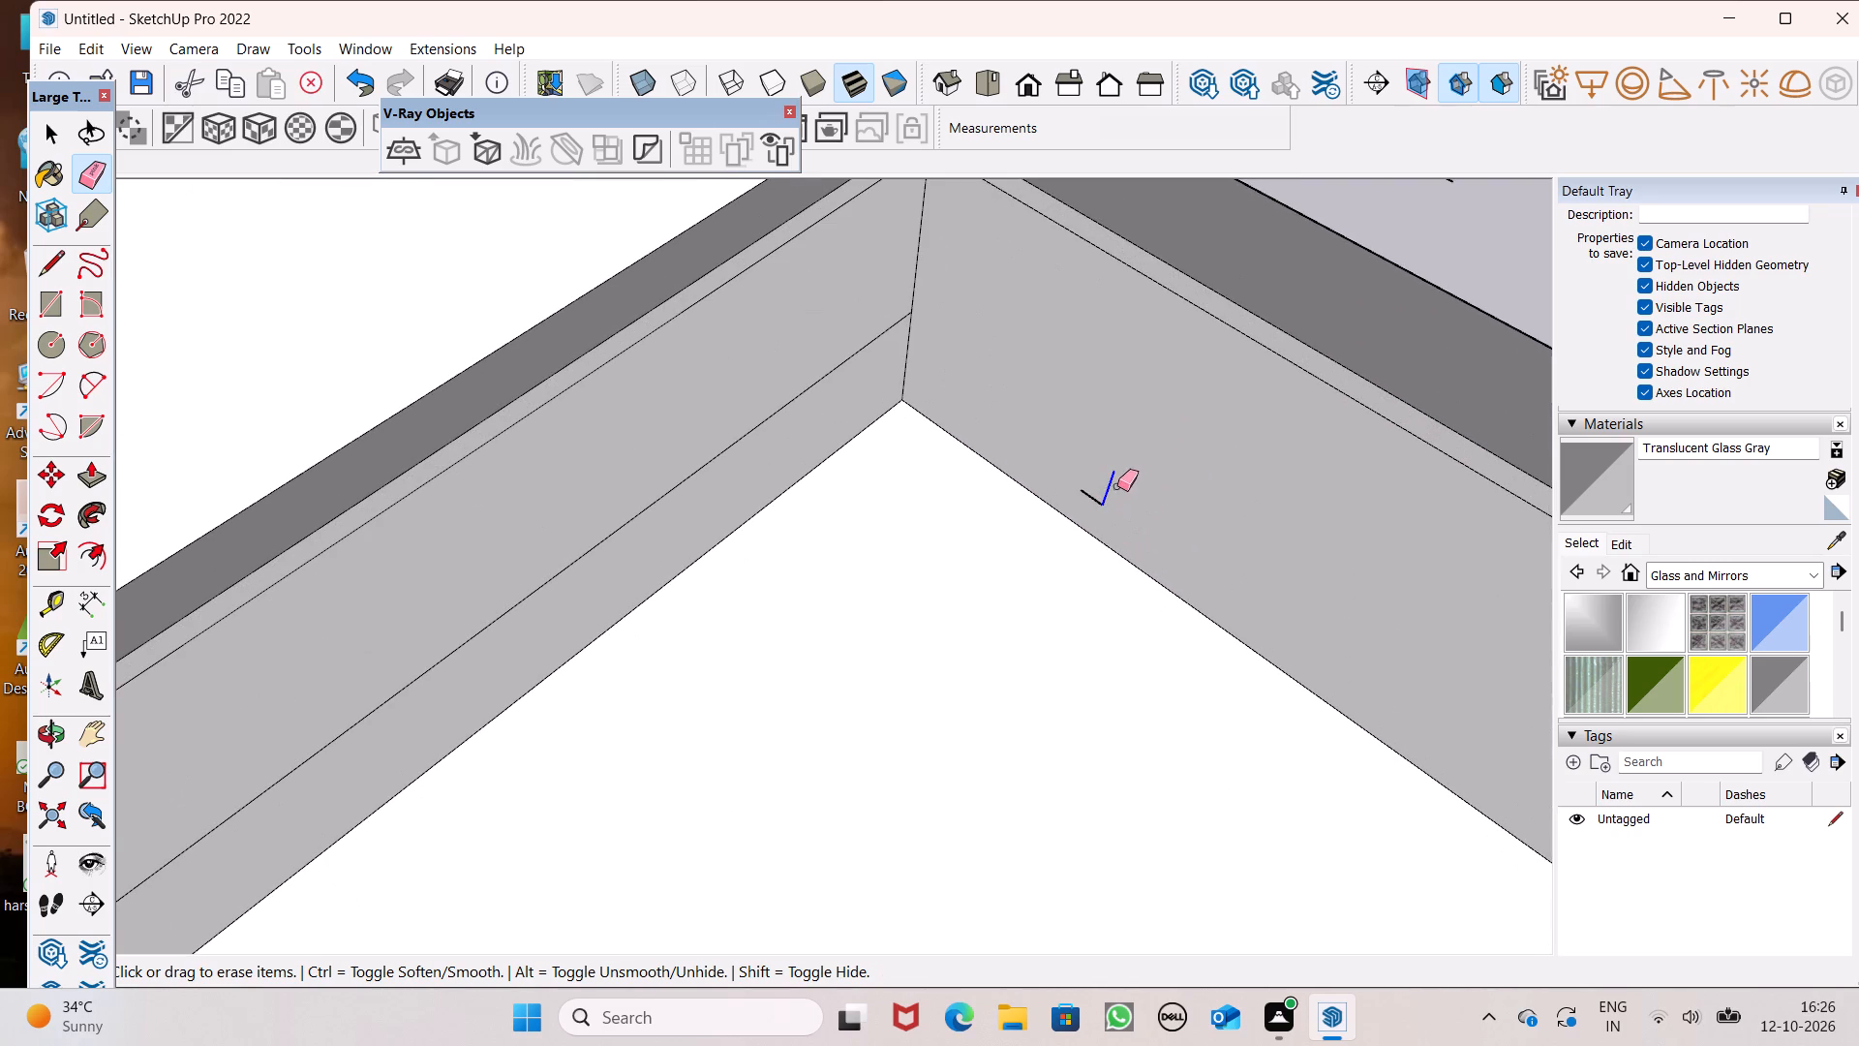
drag(1117, 486, 1087, 499)
Erase the last long loose edge and its end stub hanging over the terrace corner and front parapet.
scroll(1112, 612, down, 6)
middle_drag(1020, 806, 610, 836)
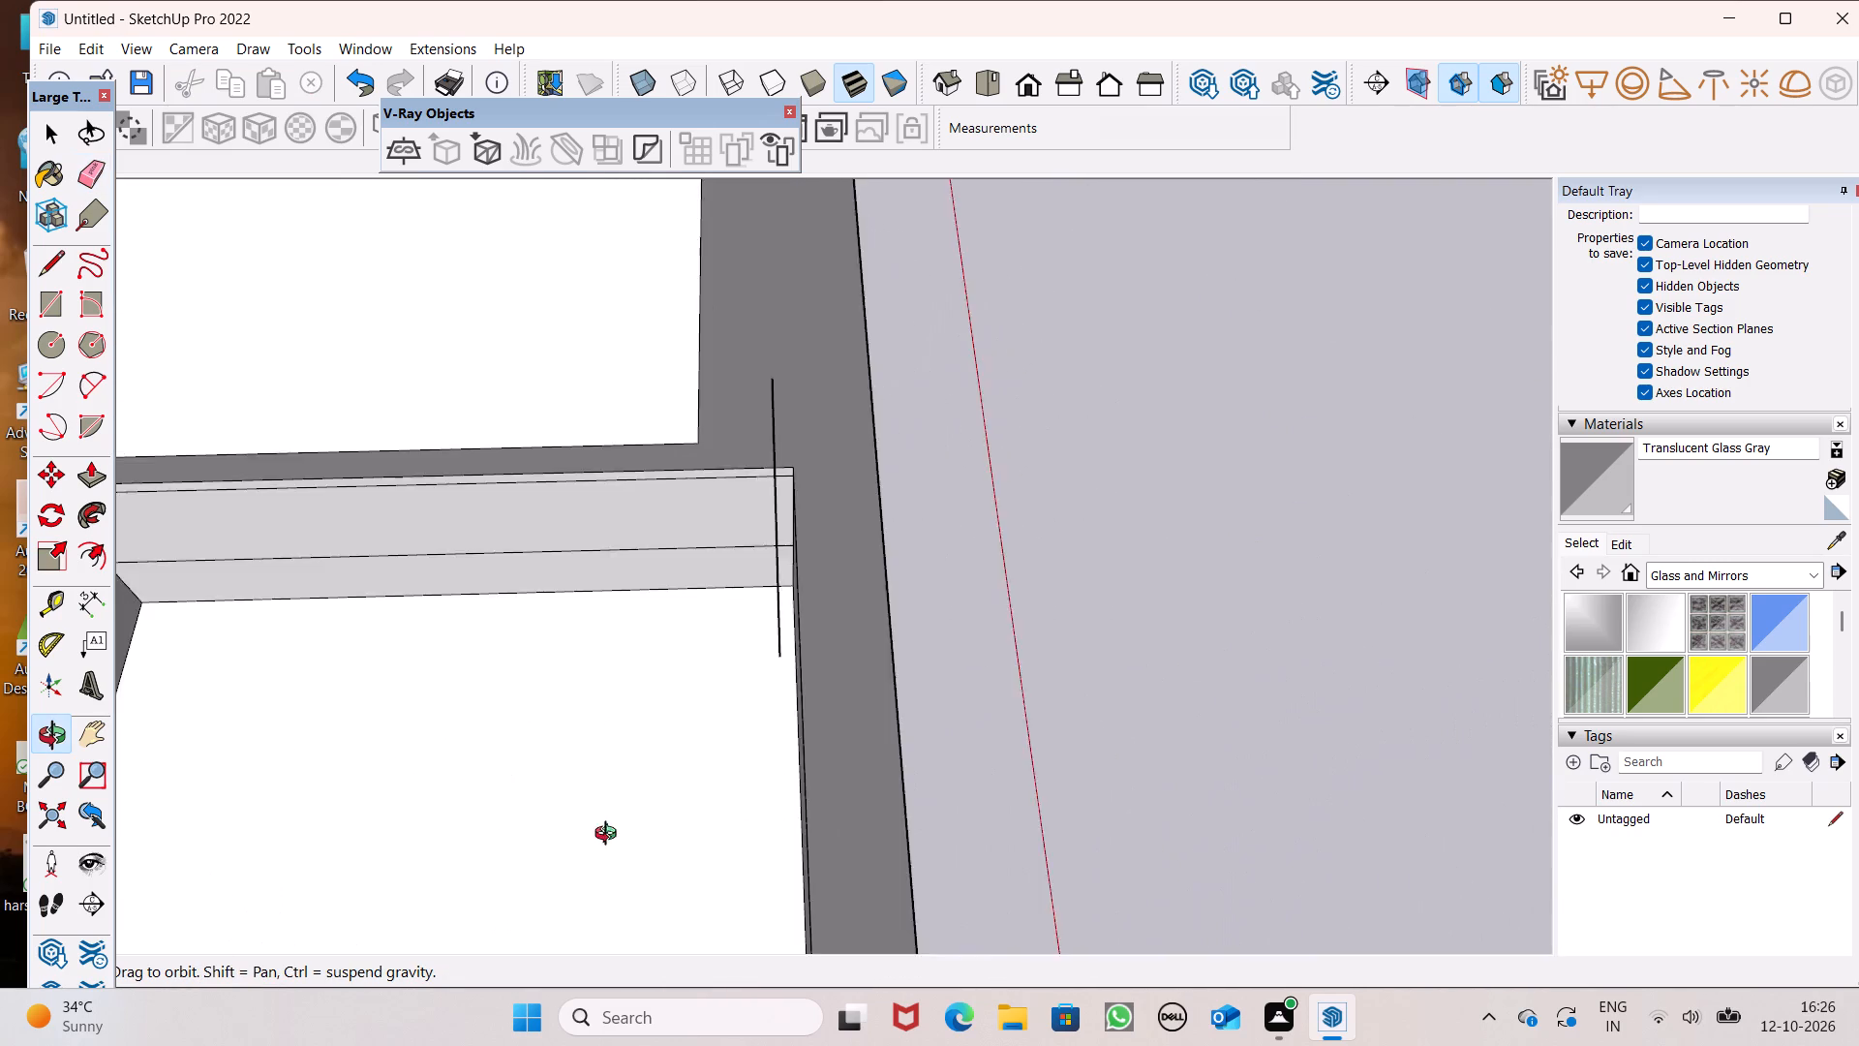
middle_drag(610, 836, 375, 787)
scroll(339, 523, up, 5)
scroll(553, 504, down, 6)
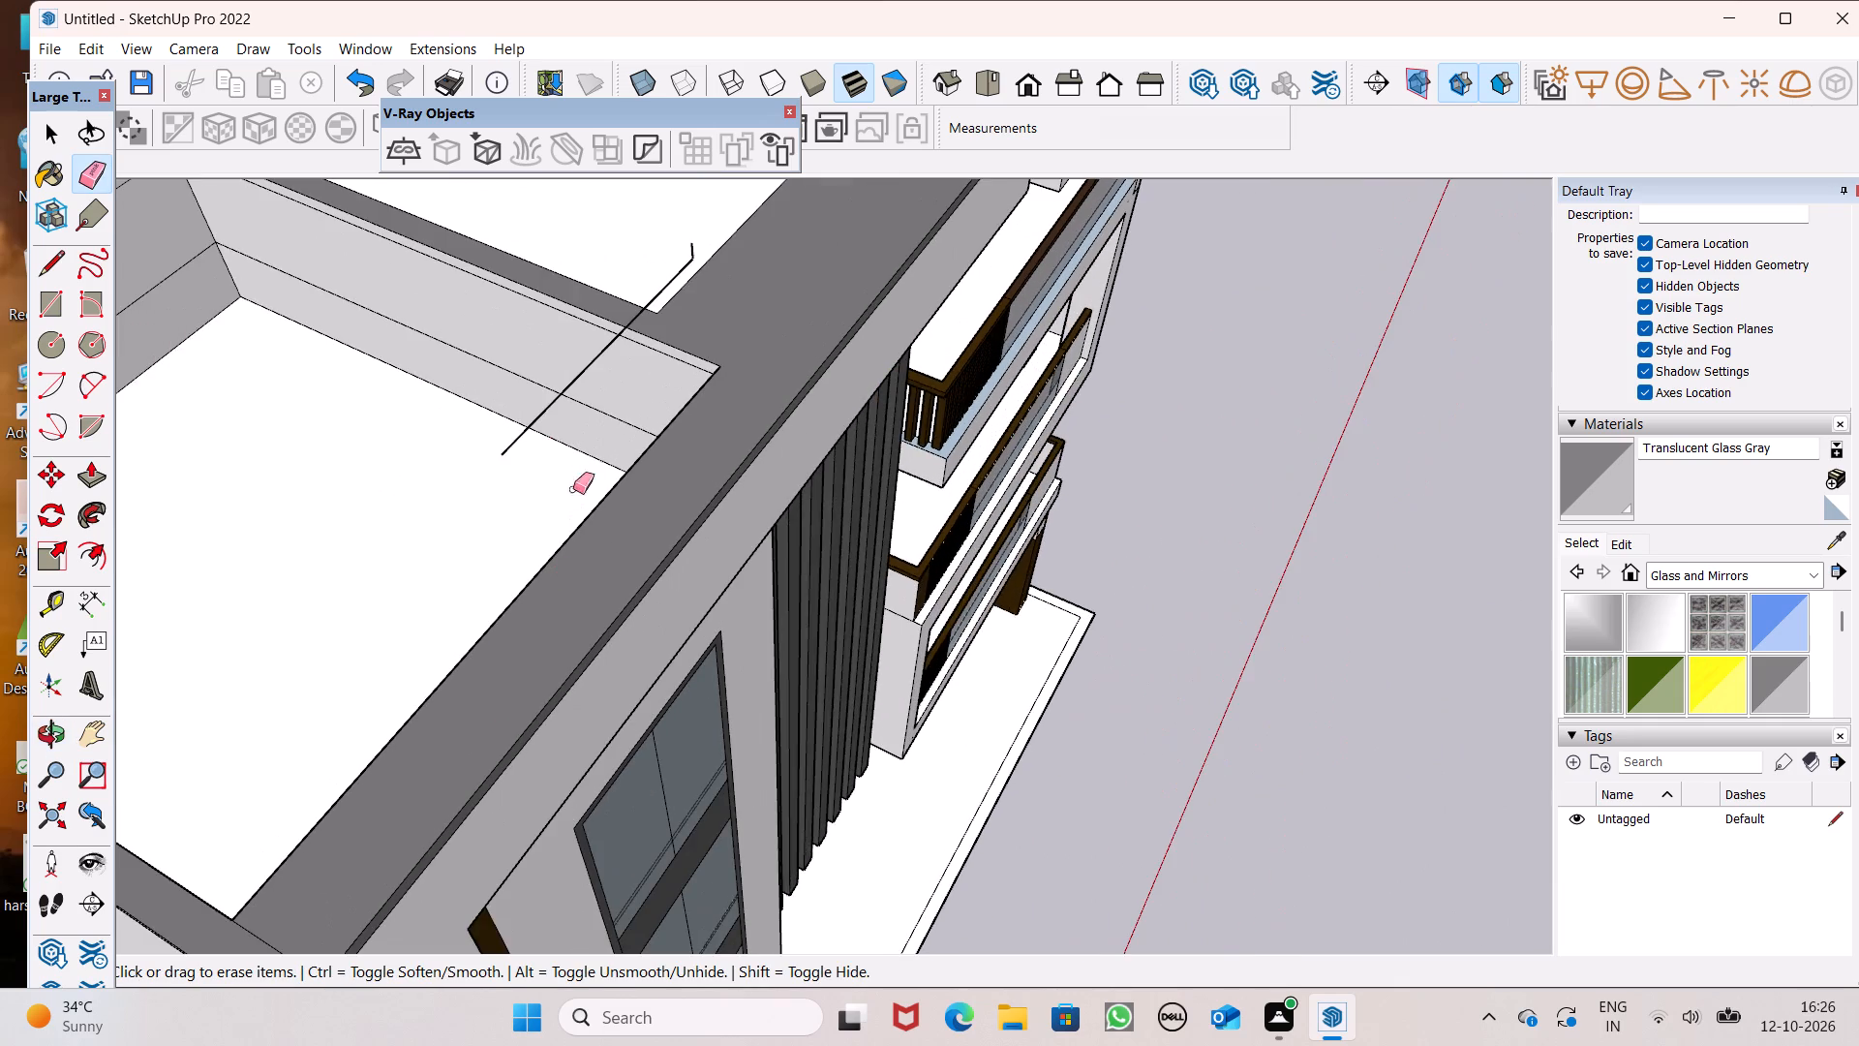
scroll(589, 540, down, 5)
scroll(559, 436, up, 5)
click(565, 508)
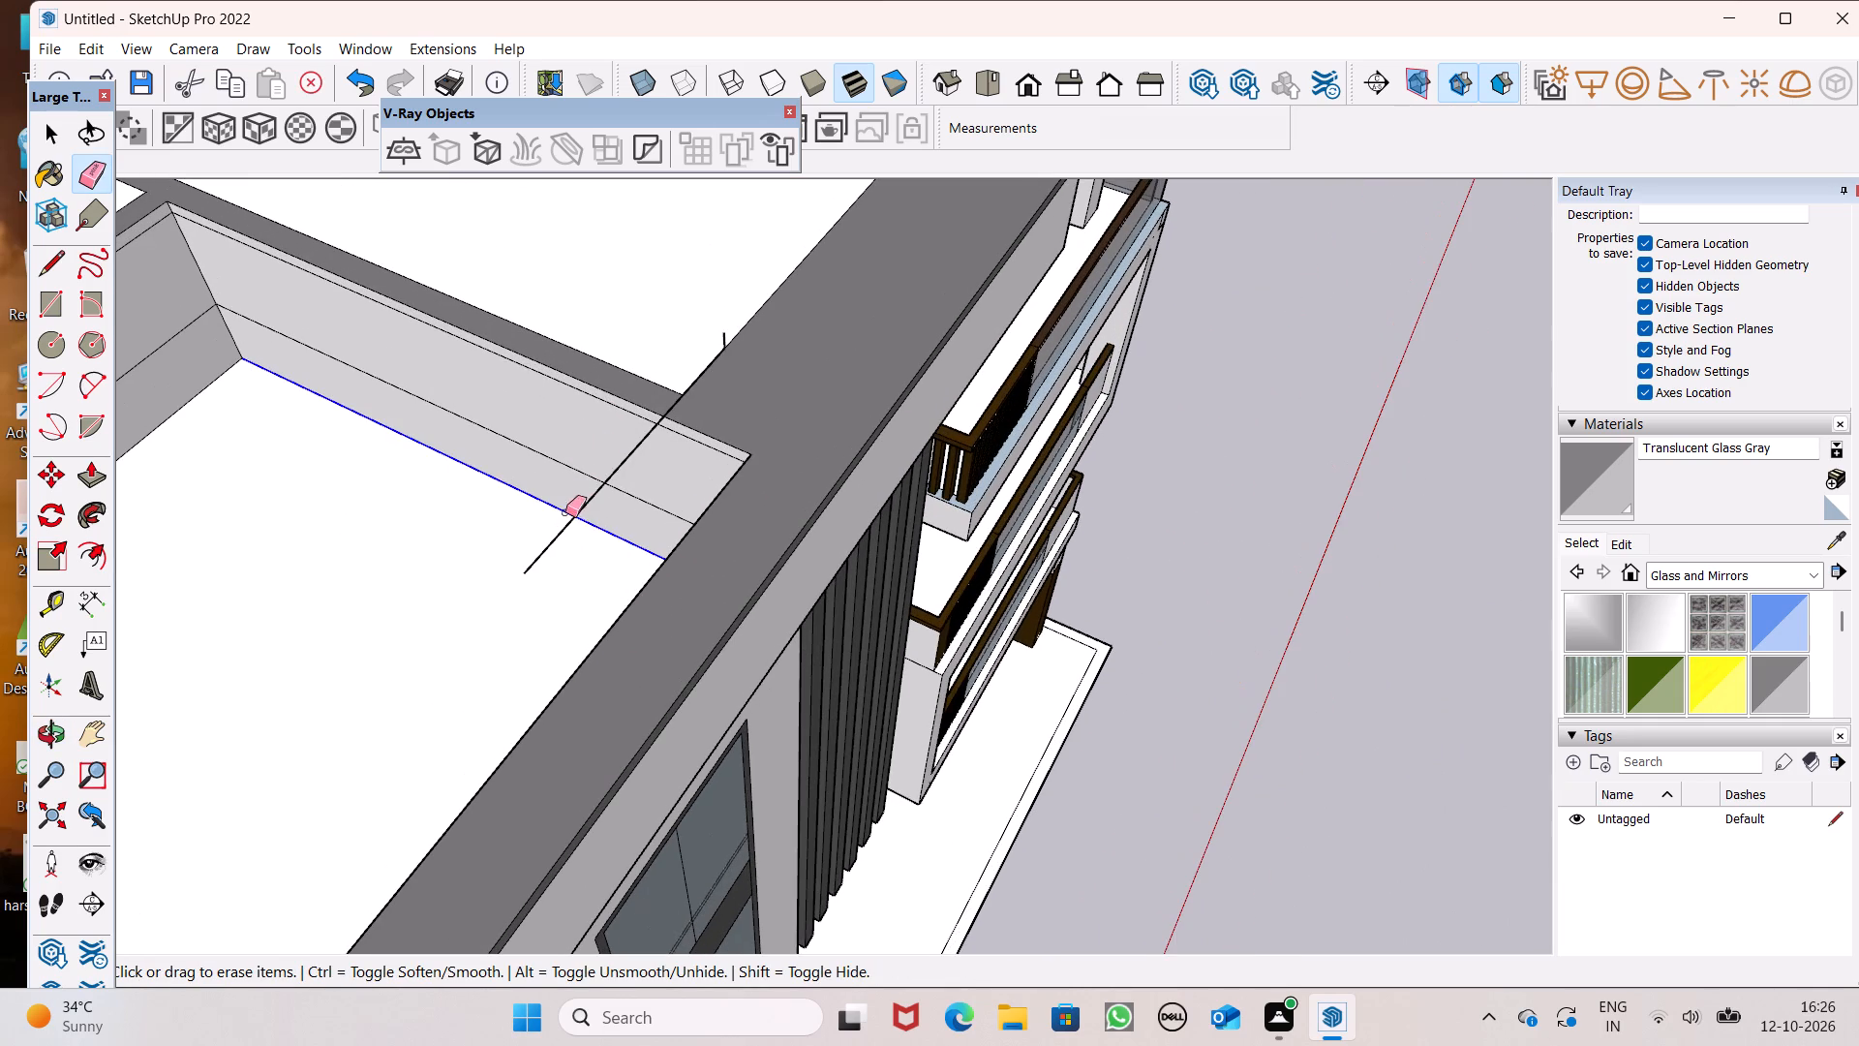
key(ctrl+z)
scroll(589, 415, up, 2)
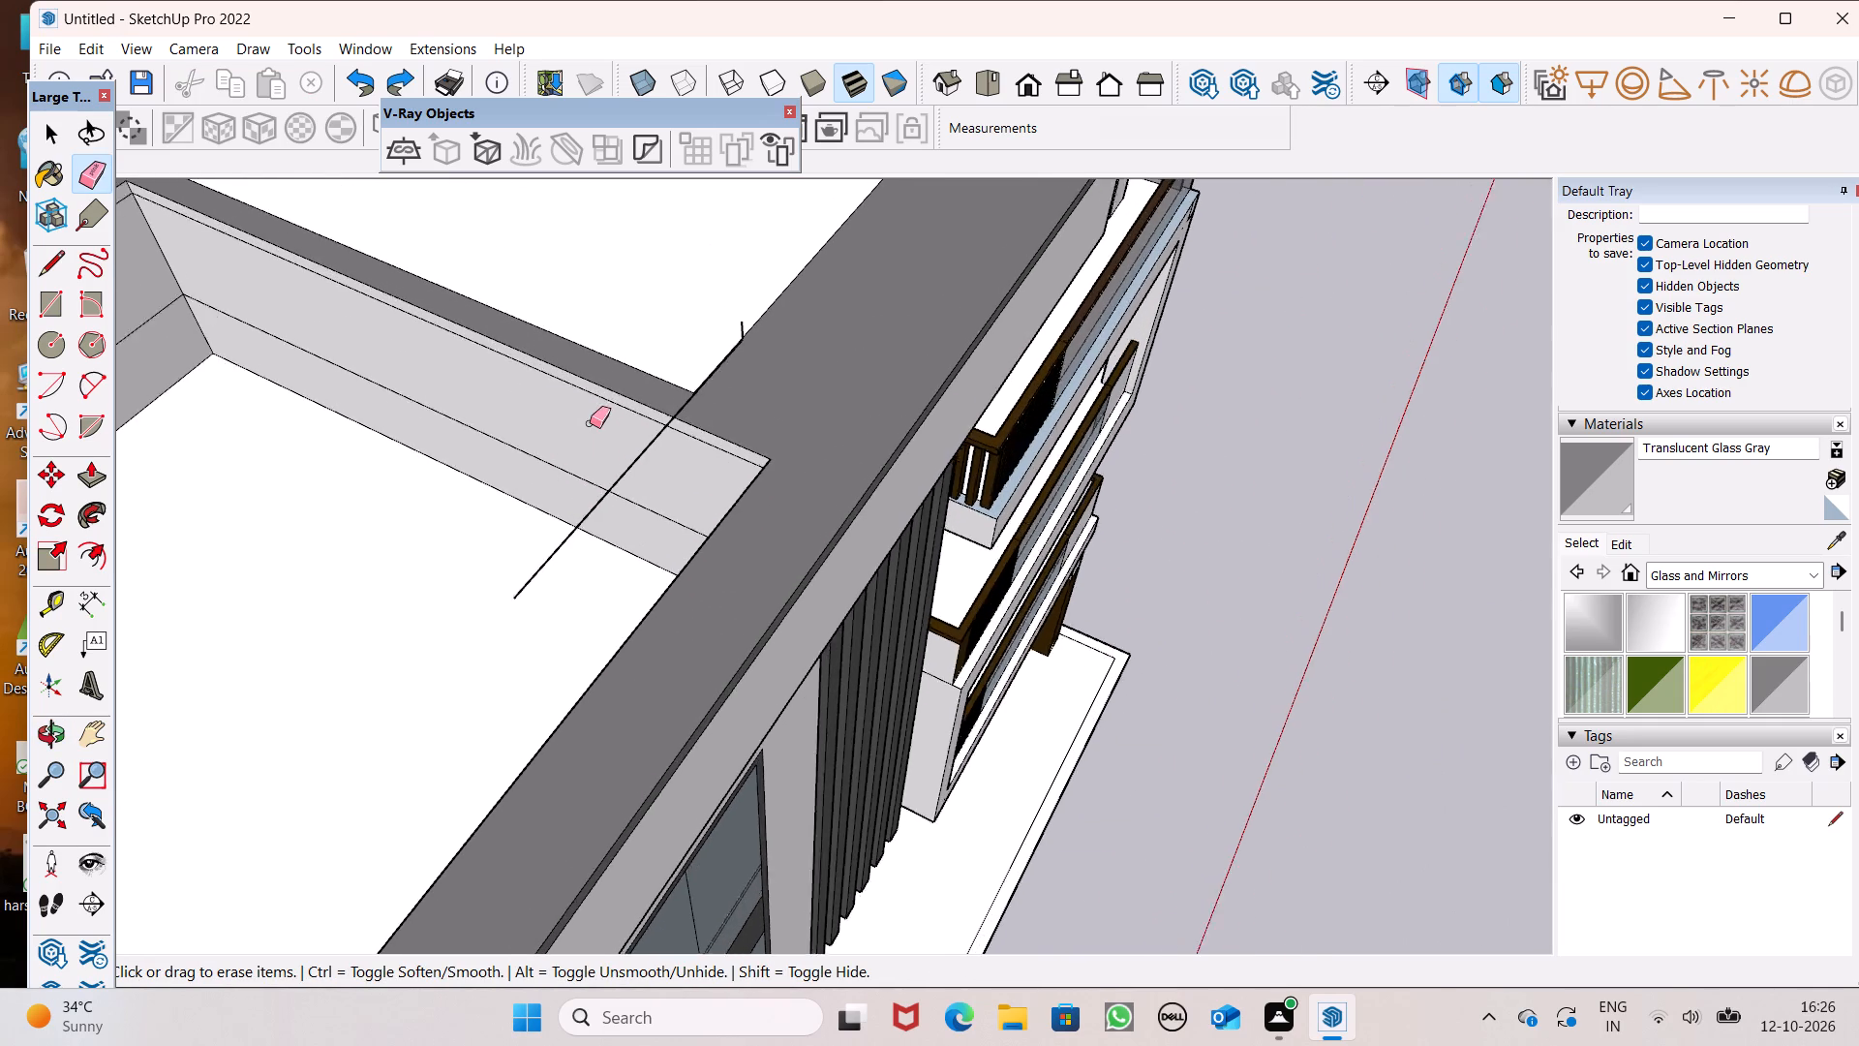
scroll(590, 423, up, 4)
drag(541, 664, 547, 684)
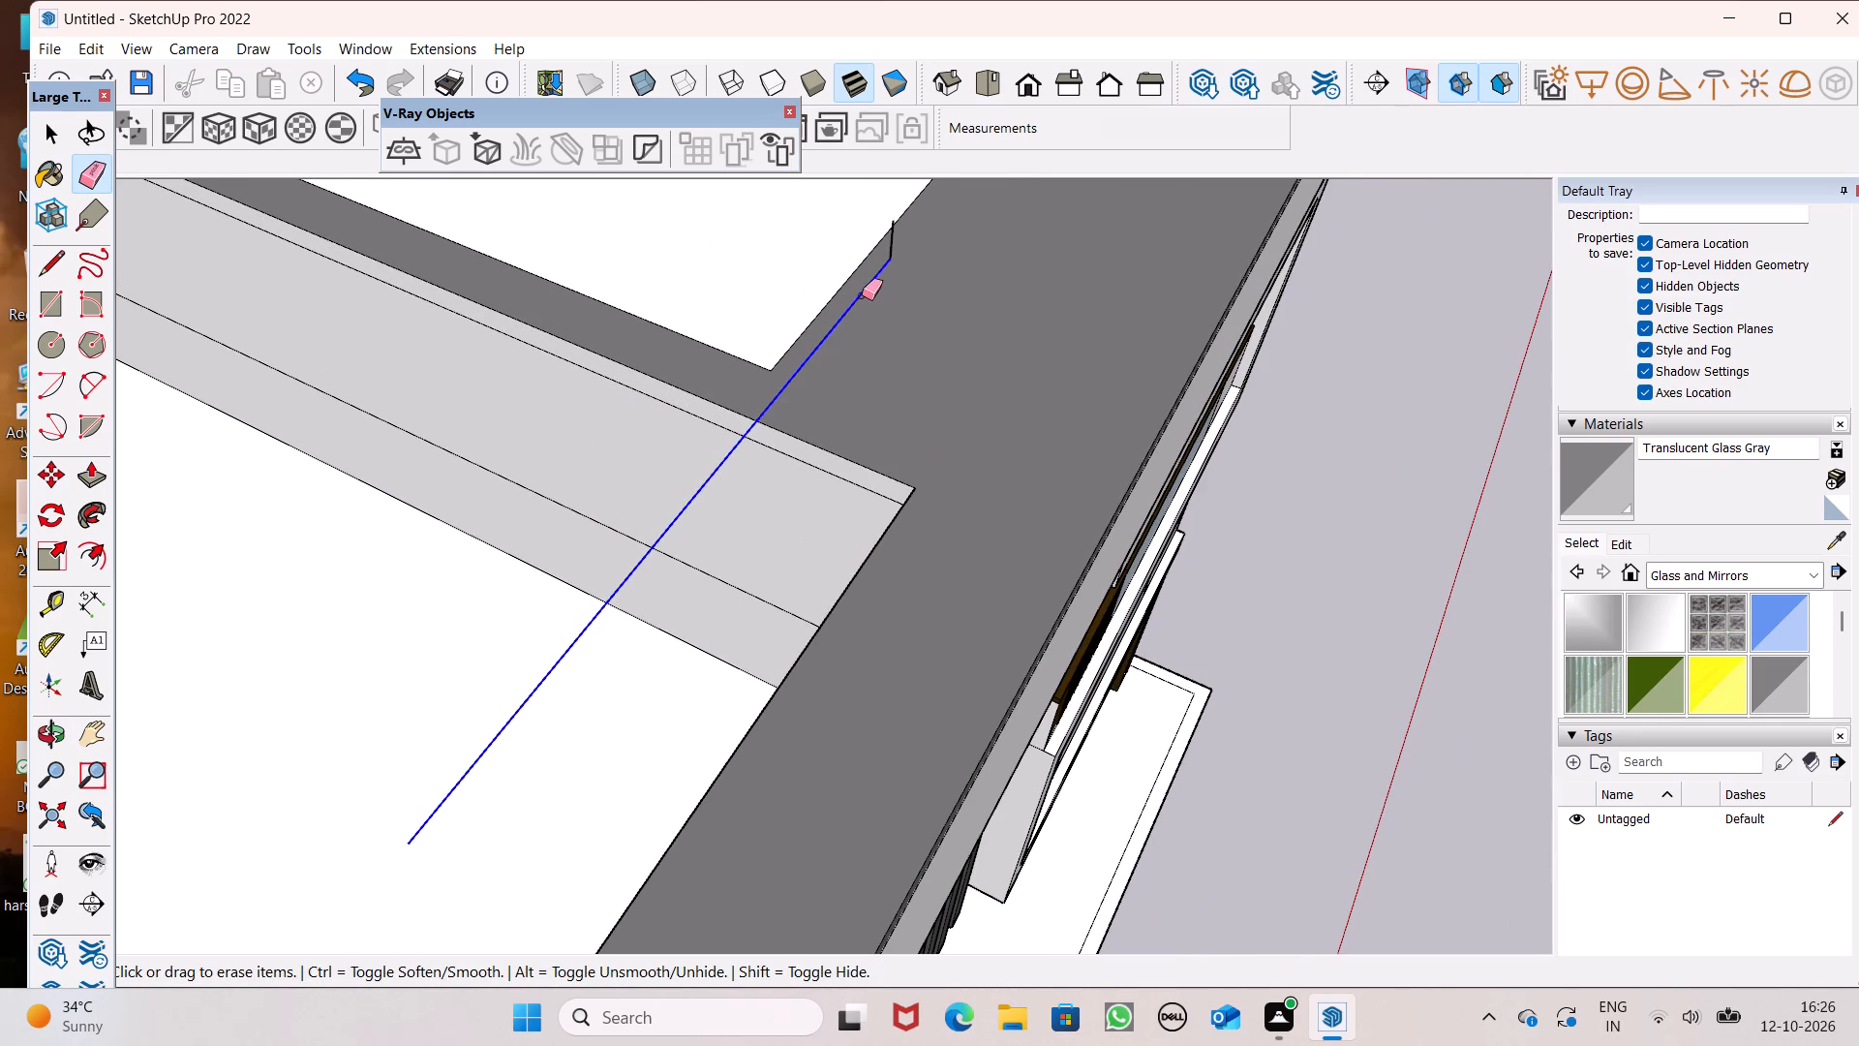
drag(882, 261, 896, 252)
scroll(715, 671, down, 7)
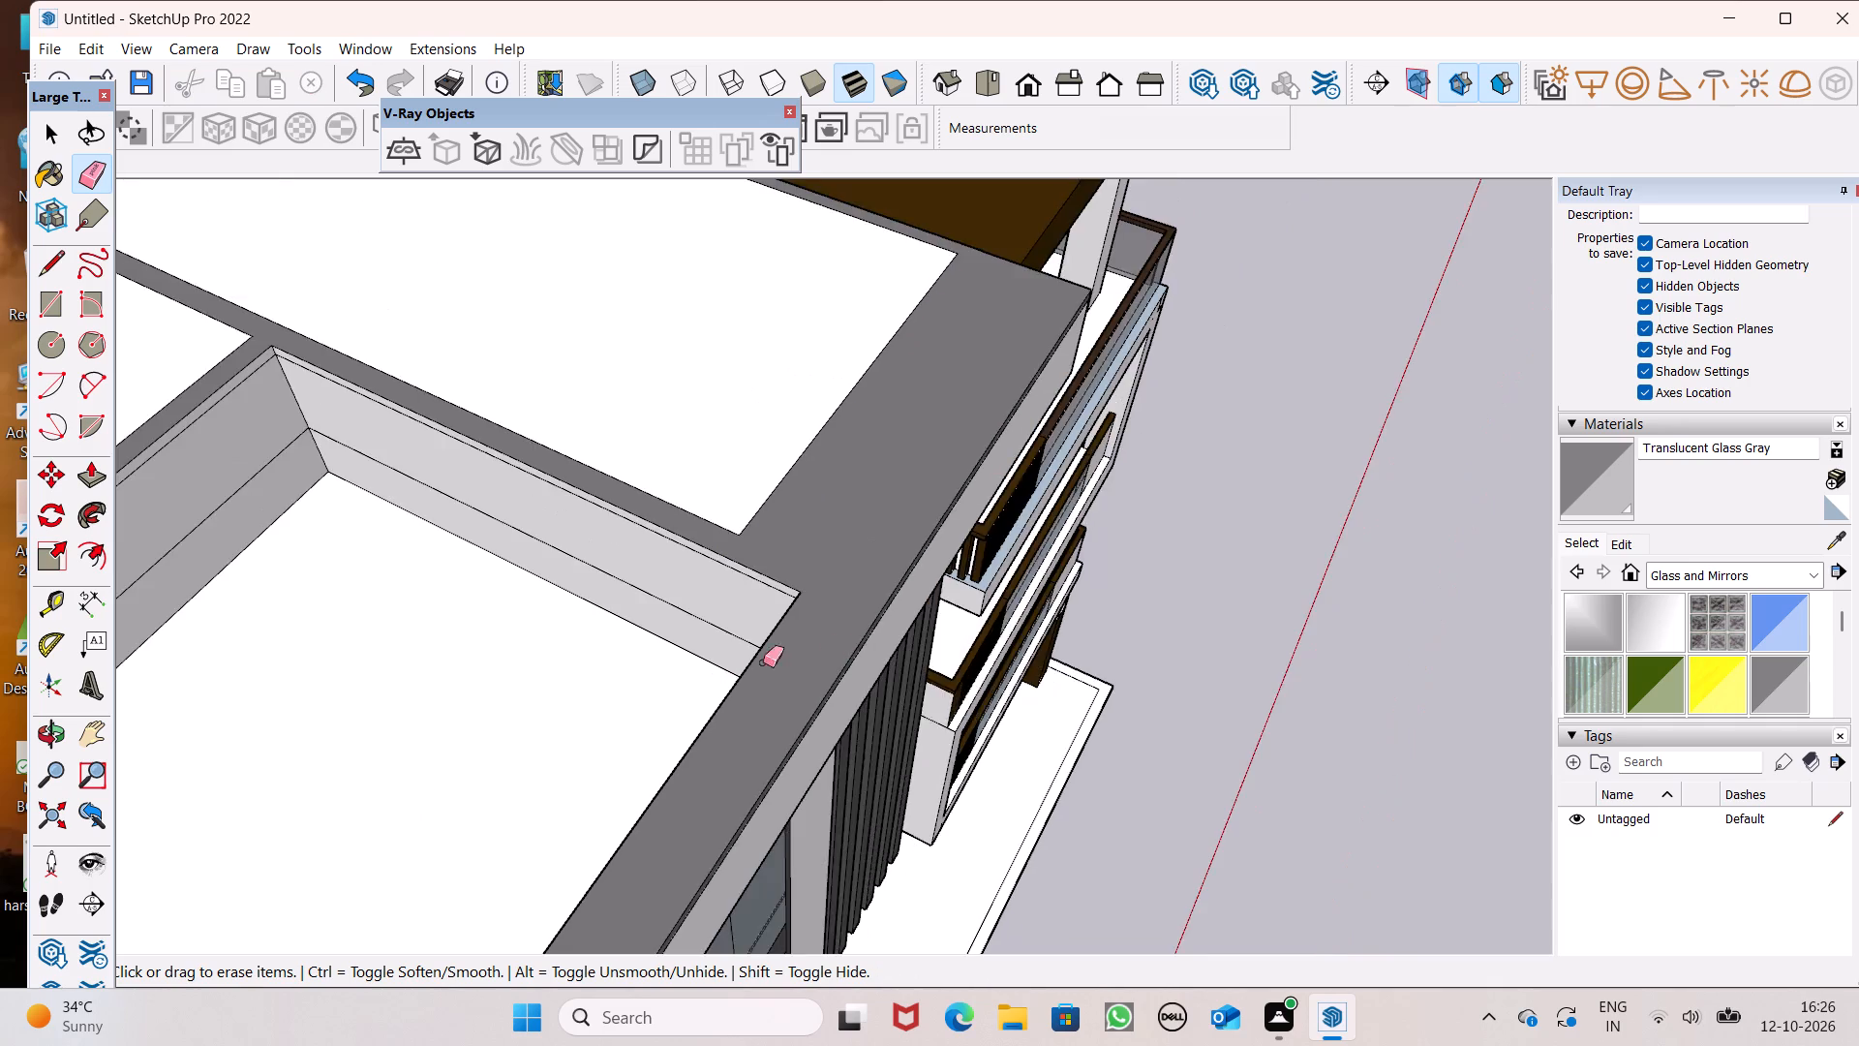
scroll(1018, 740, down, 4)
Draw a line over the inner top edge of the parapet to close the recessed terrace with a roof face.
key(space)
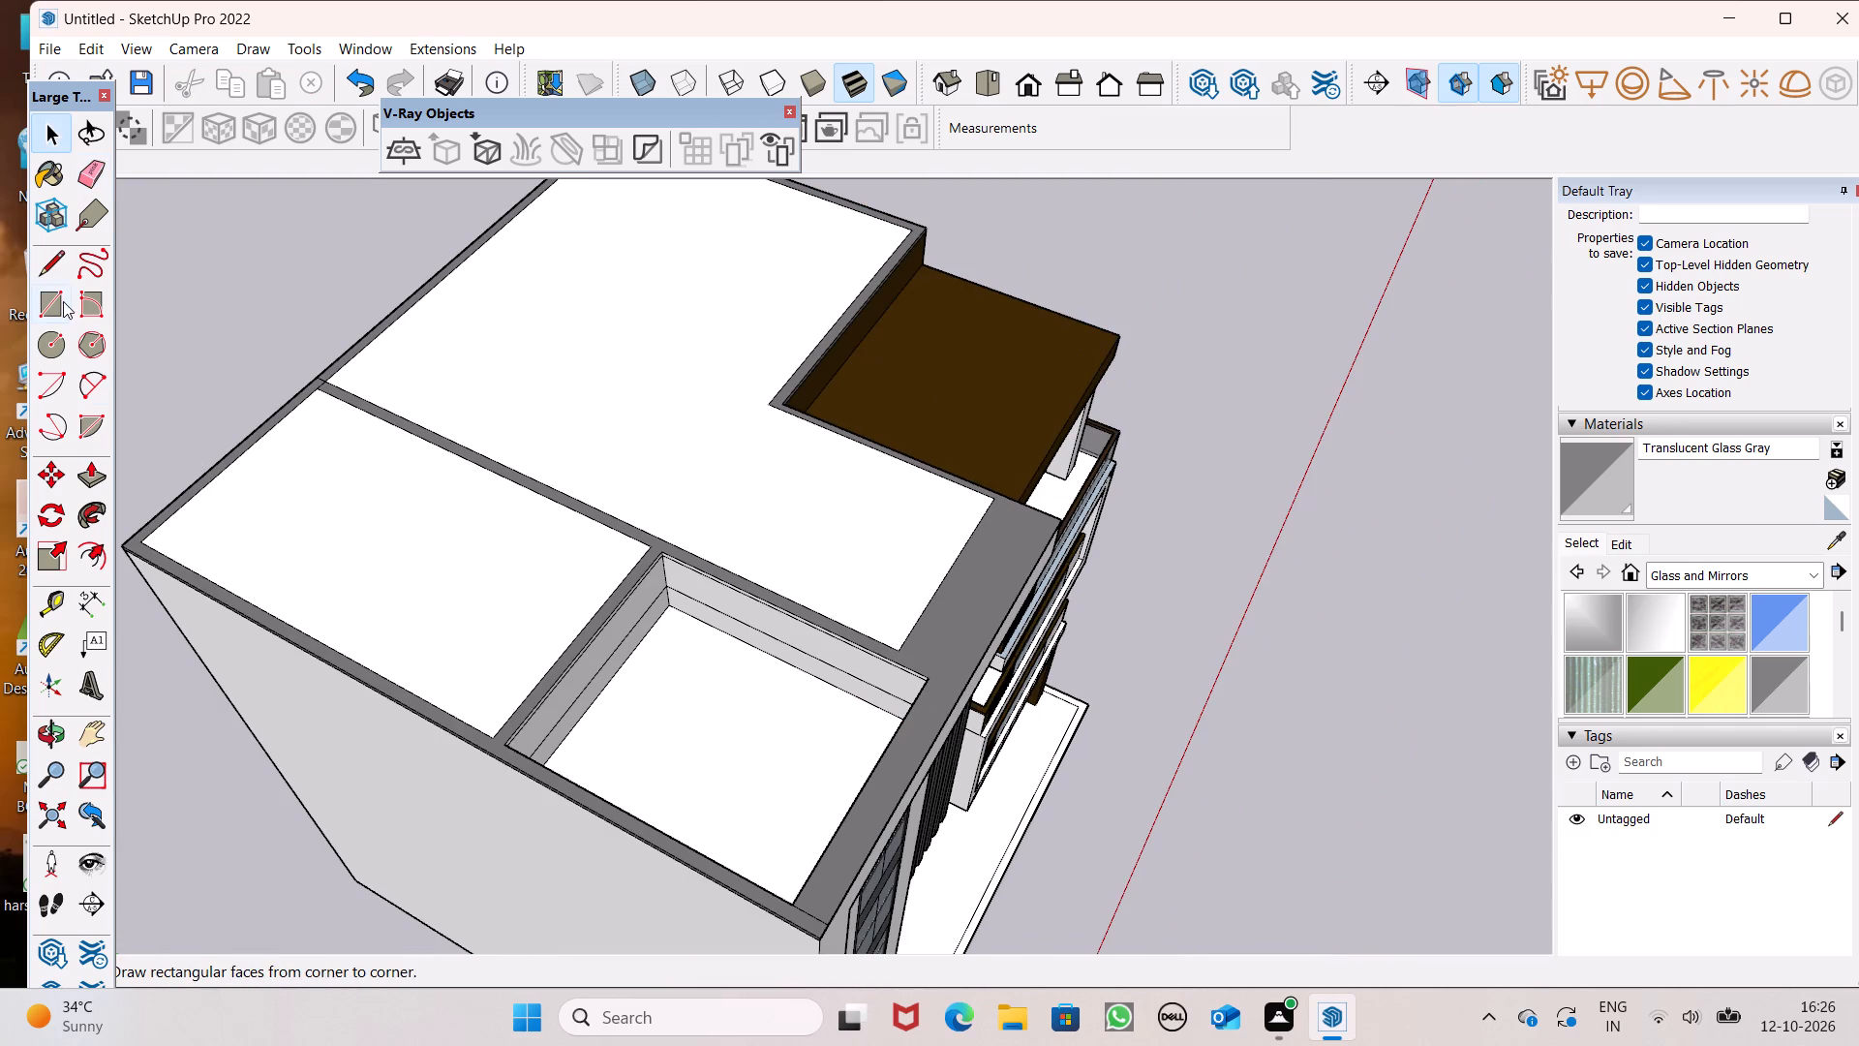
click(49, 271)
scroll(469, 713, up, 4)
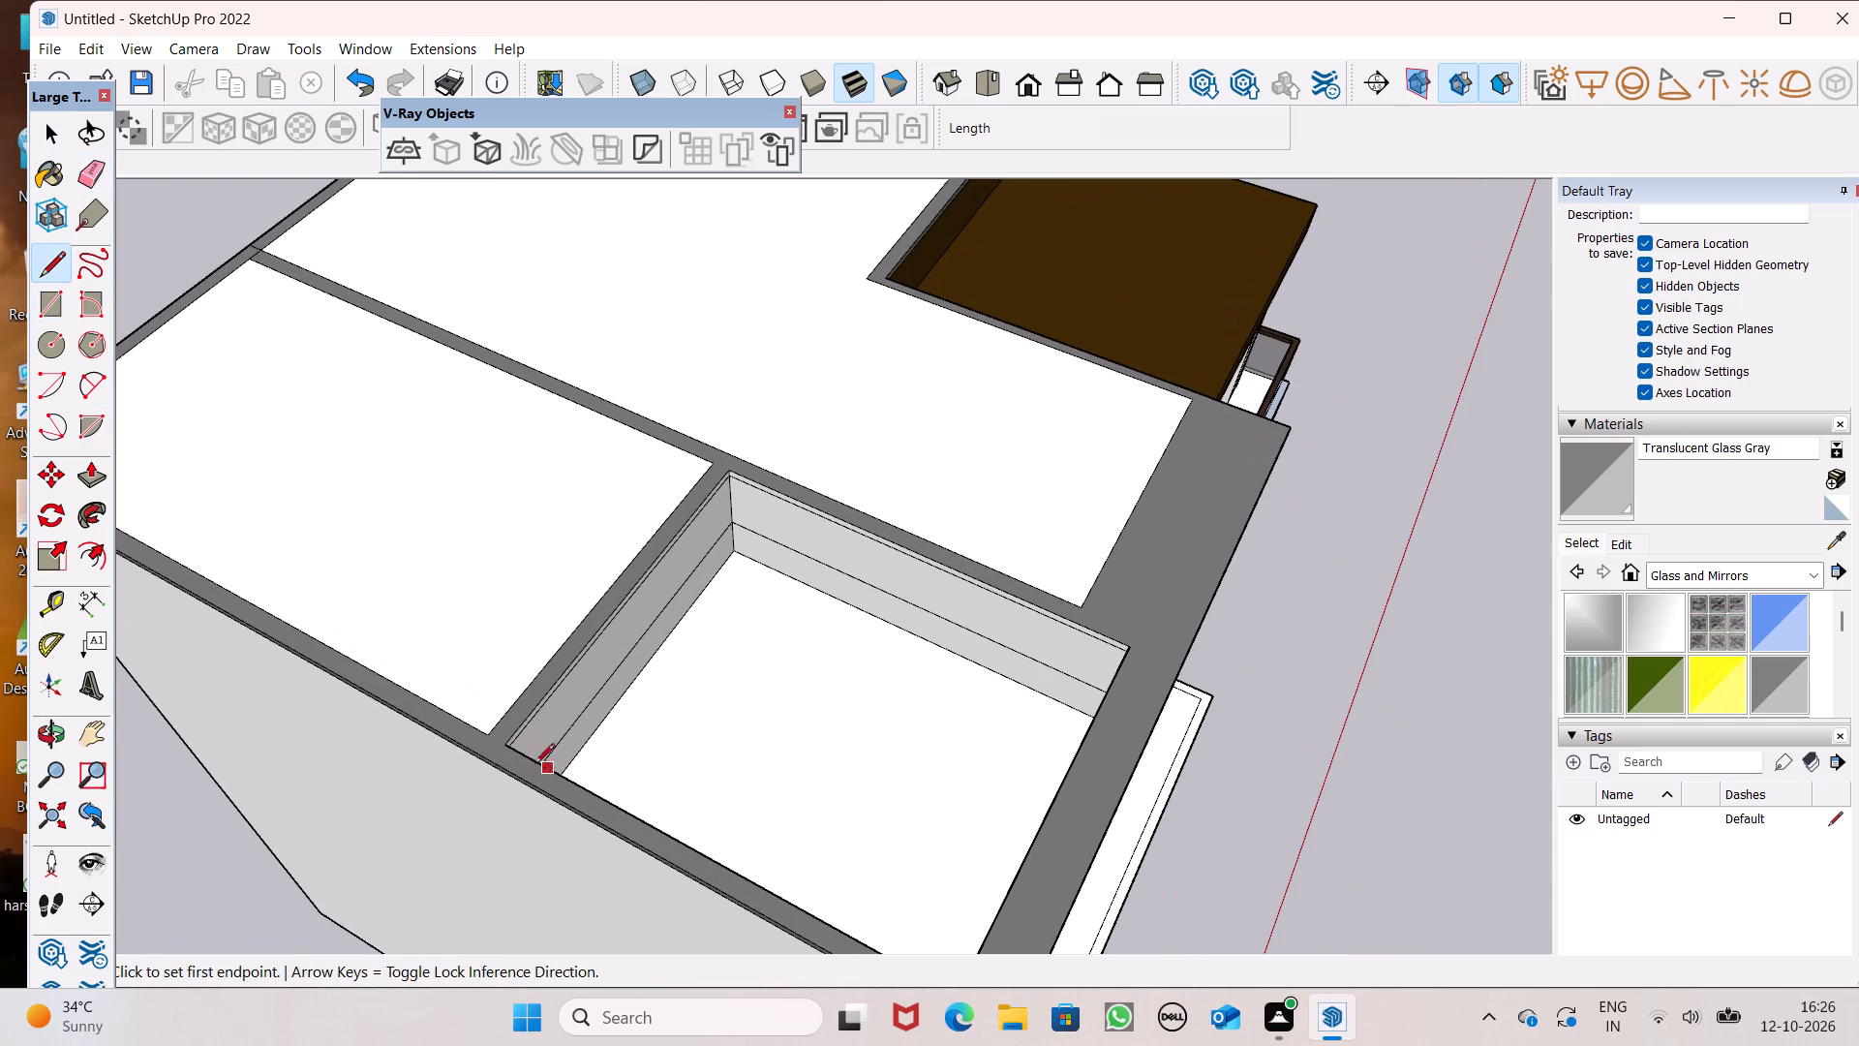
click(511, 743)
click(527, 723)
scroll(543, 696, down, 6)
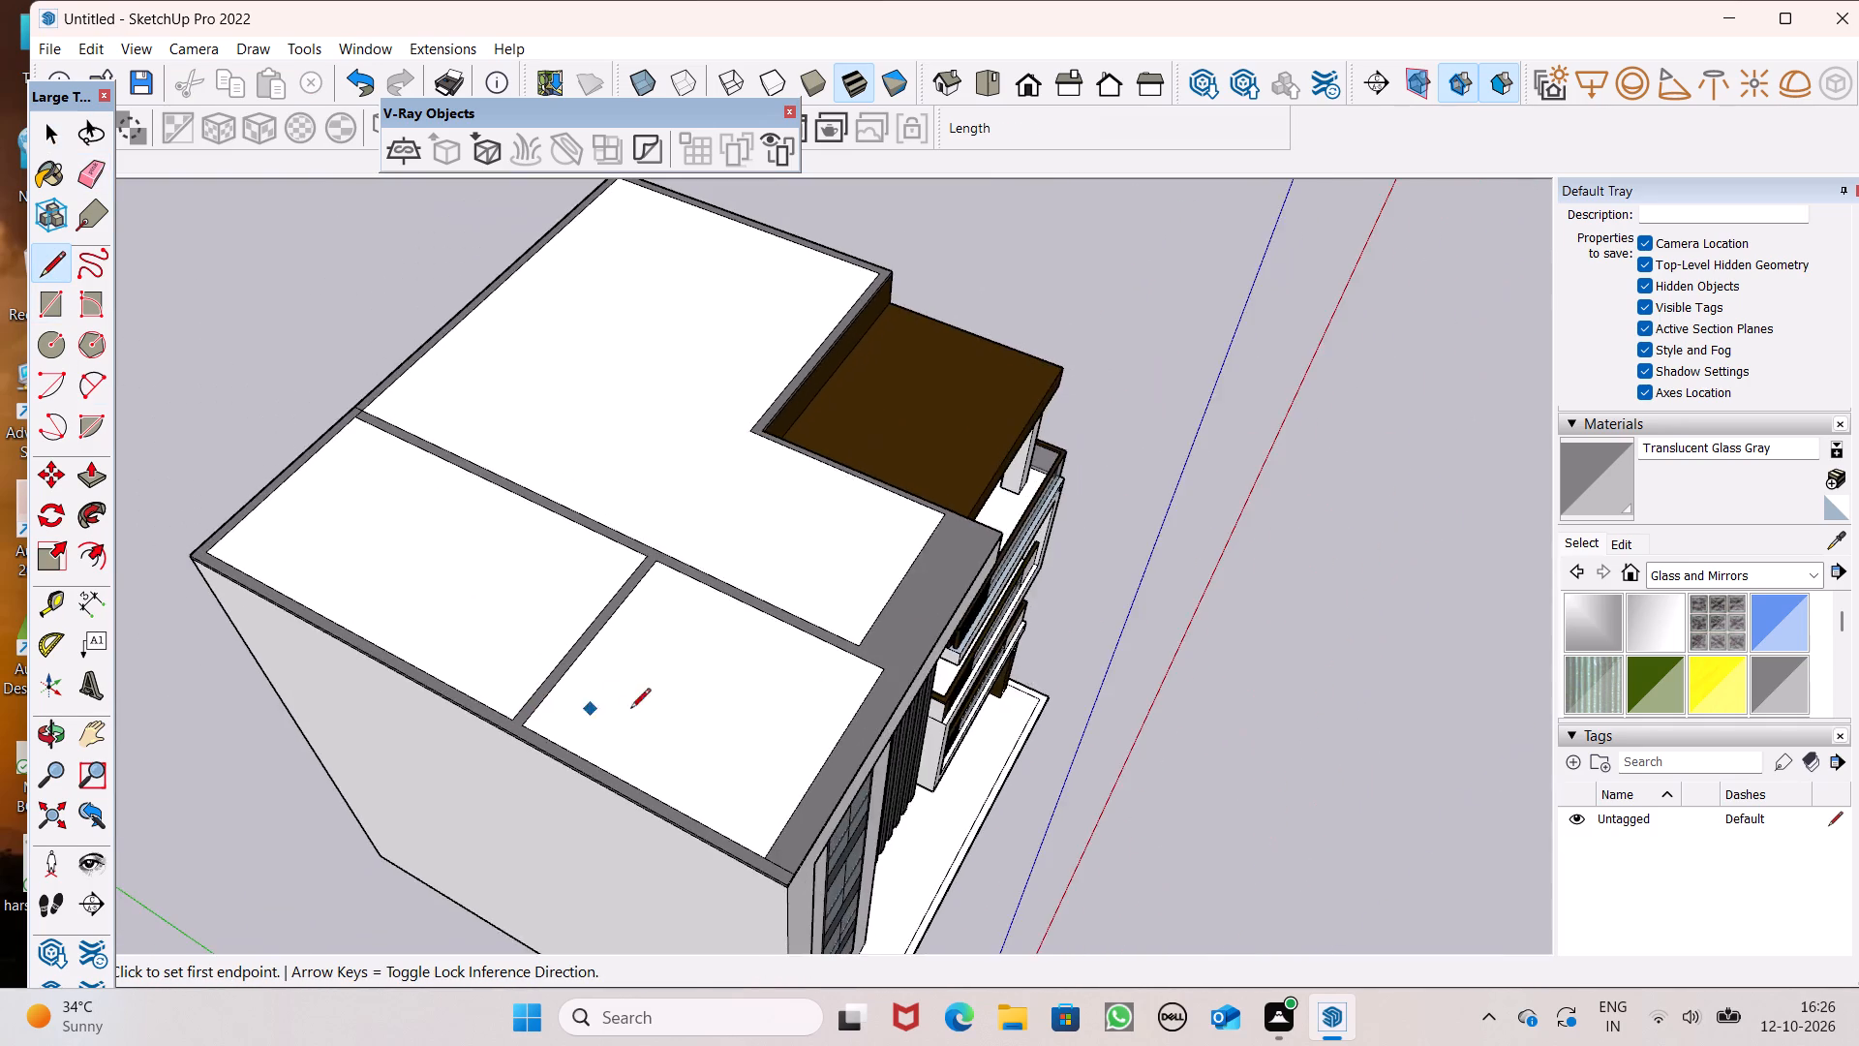
key(space)
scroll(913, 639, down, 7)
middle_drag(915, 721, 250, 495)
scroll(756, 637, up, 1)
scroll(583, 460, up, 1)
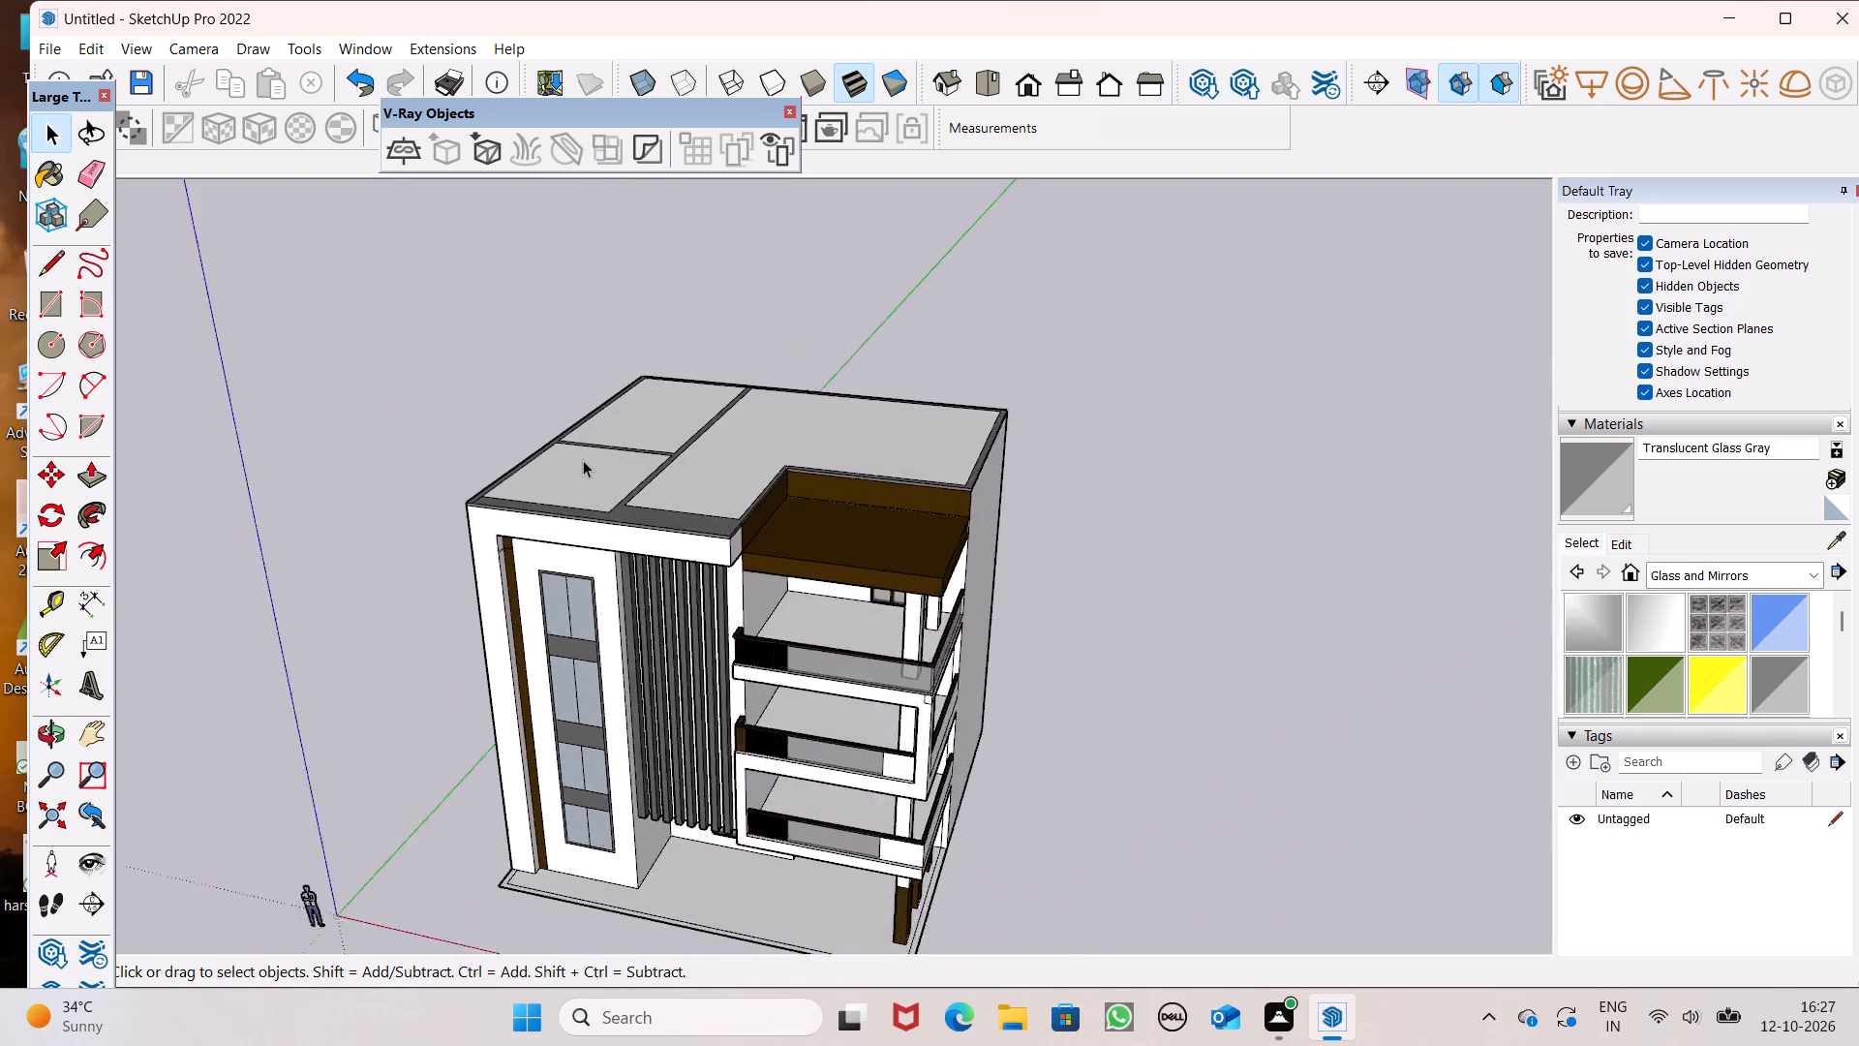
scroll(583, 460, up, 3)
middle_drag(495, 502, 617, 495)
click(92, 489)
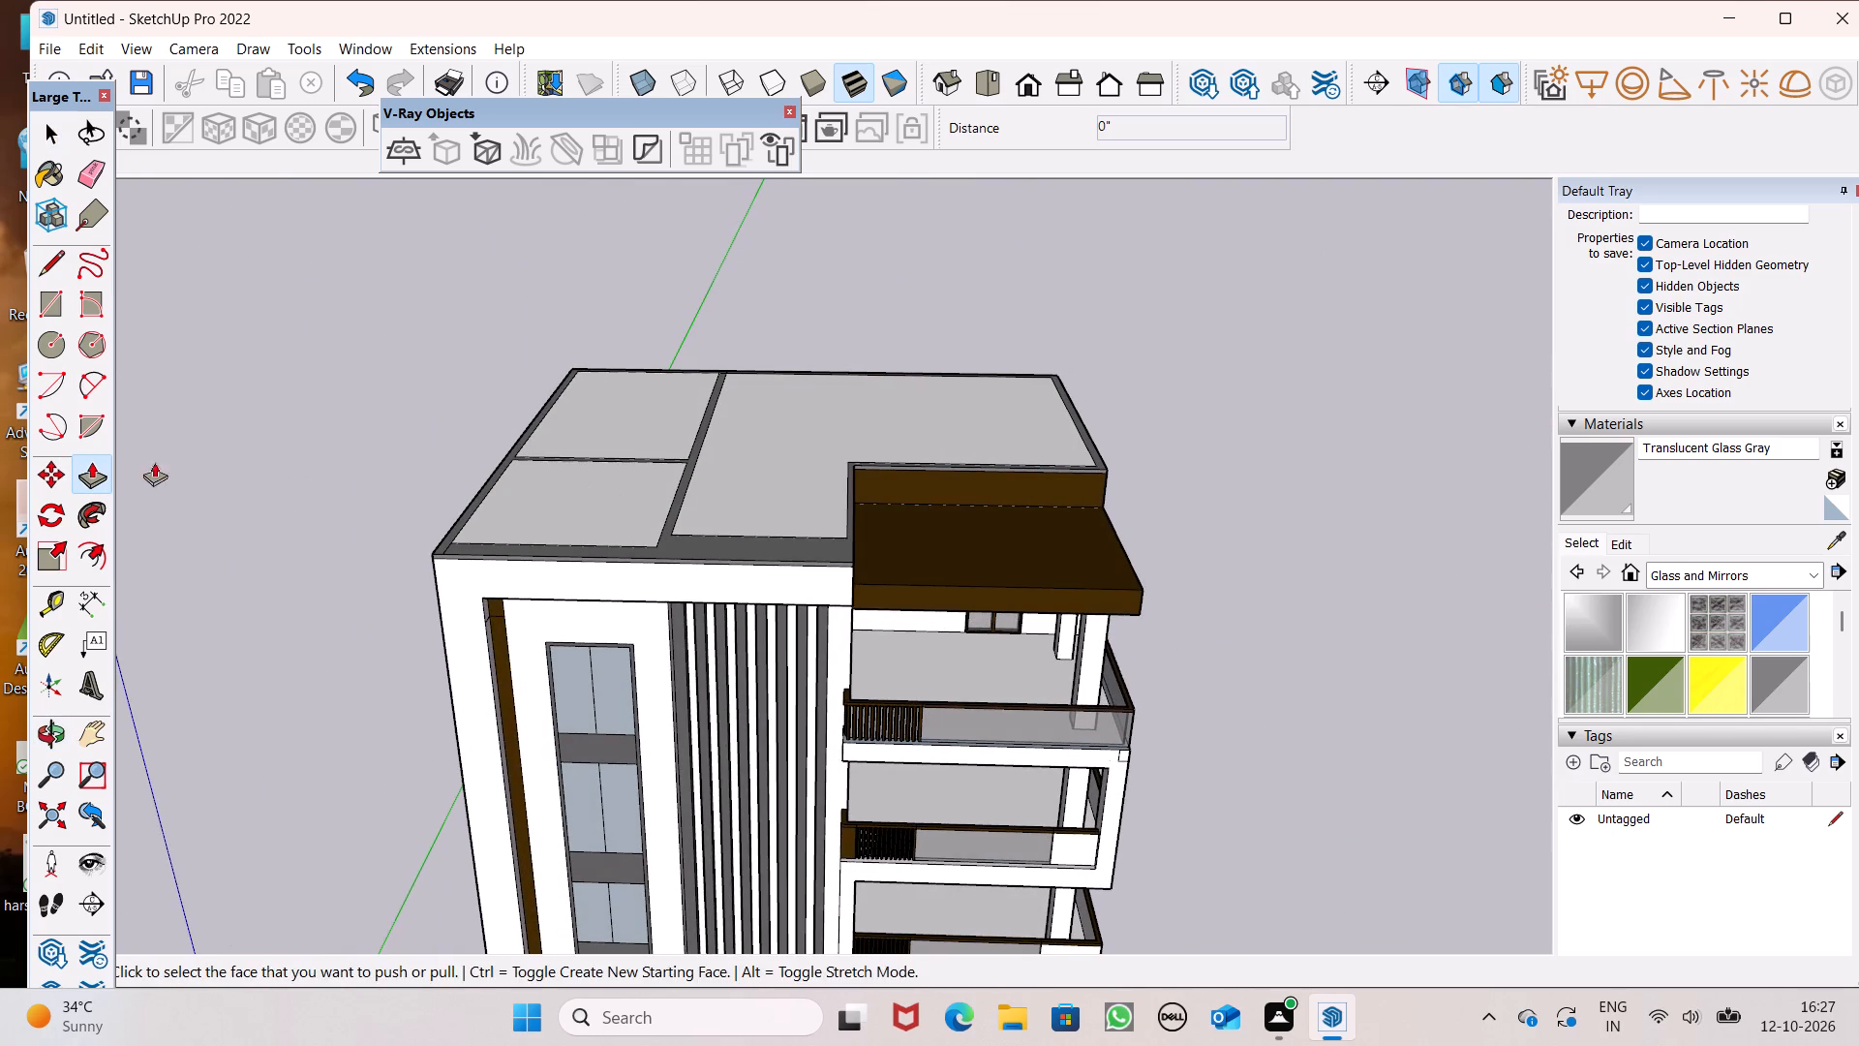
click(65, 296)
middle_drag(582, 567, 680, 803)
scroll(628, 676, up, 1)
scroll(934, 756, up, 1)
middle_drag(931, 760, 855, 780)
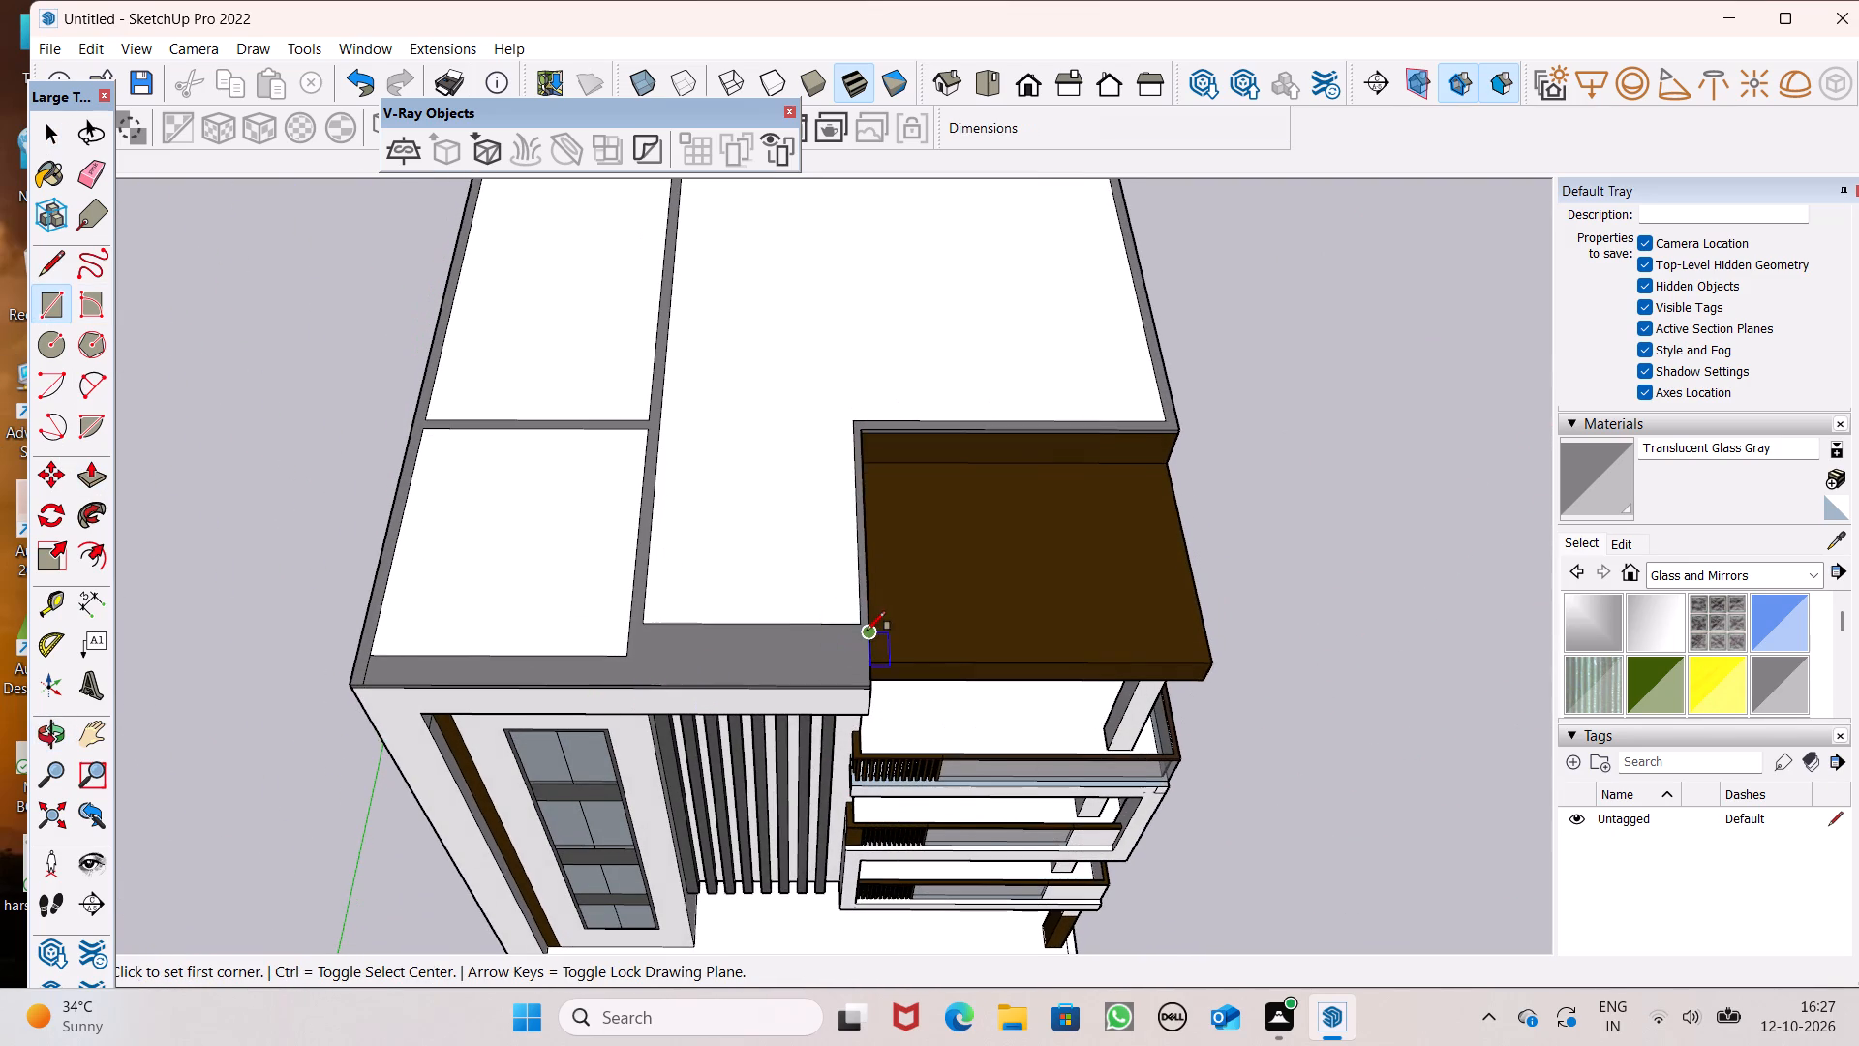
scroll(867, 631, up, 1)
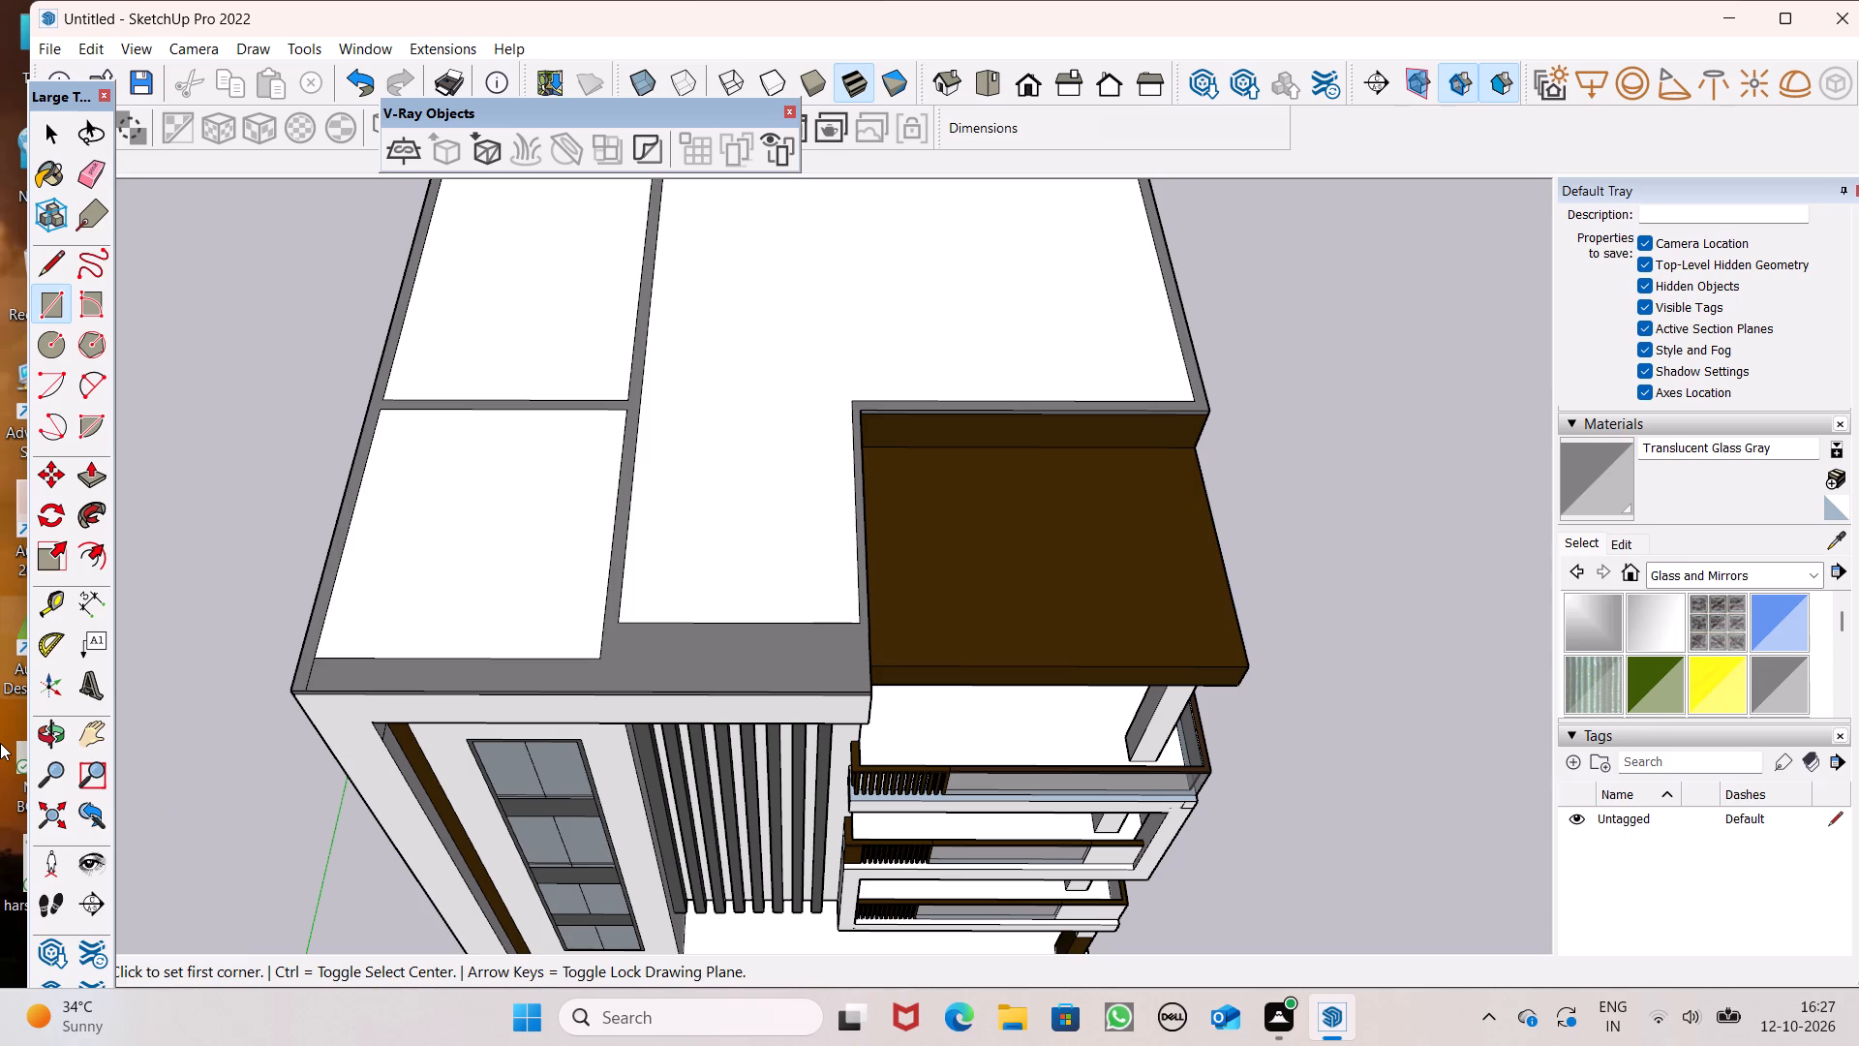
Push/Pull the large L-shaped roof face beside the brown canopy downward to form a recessed terrace inside the parapet.
middle_drag(690, 645, 517, 880)
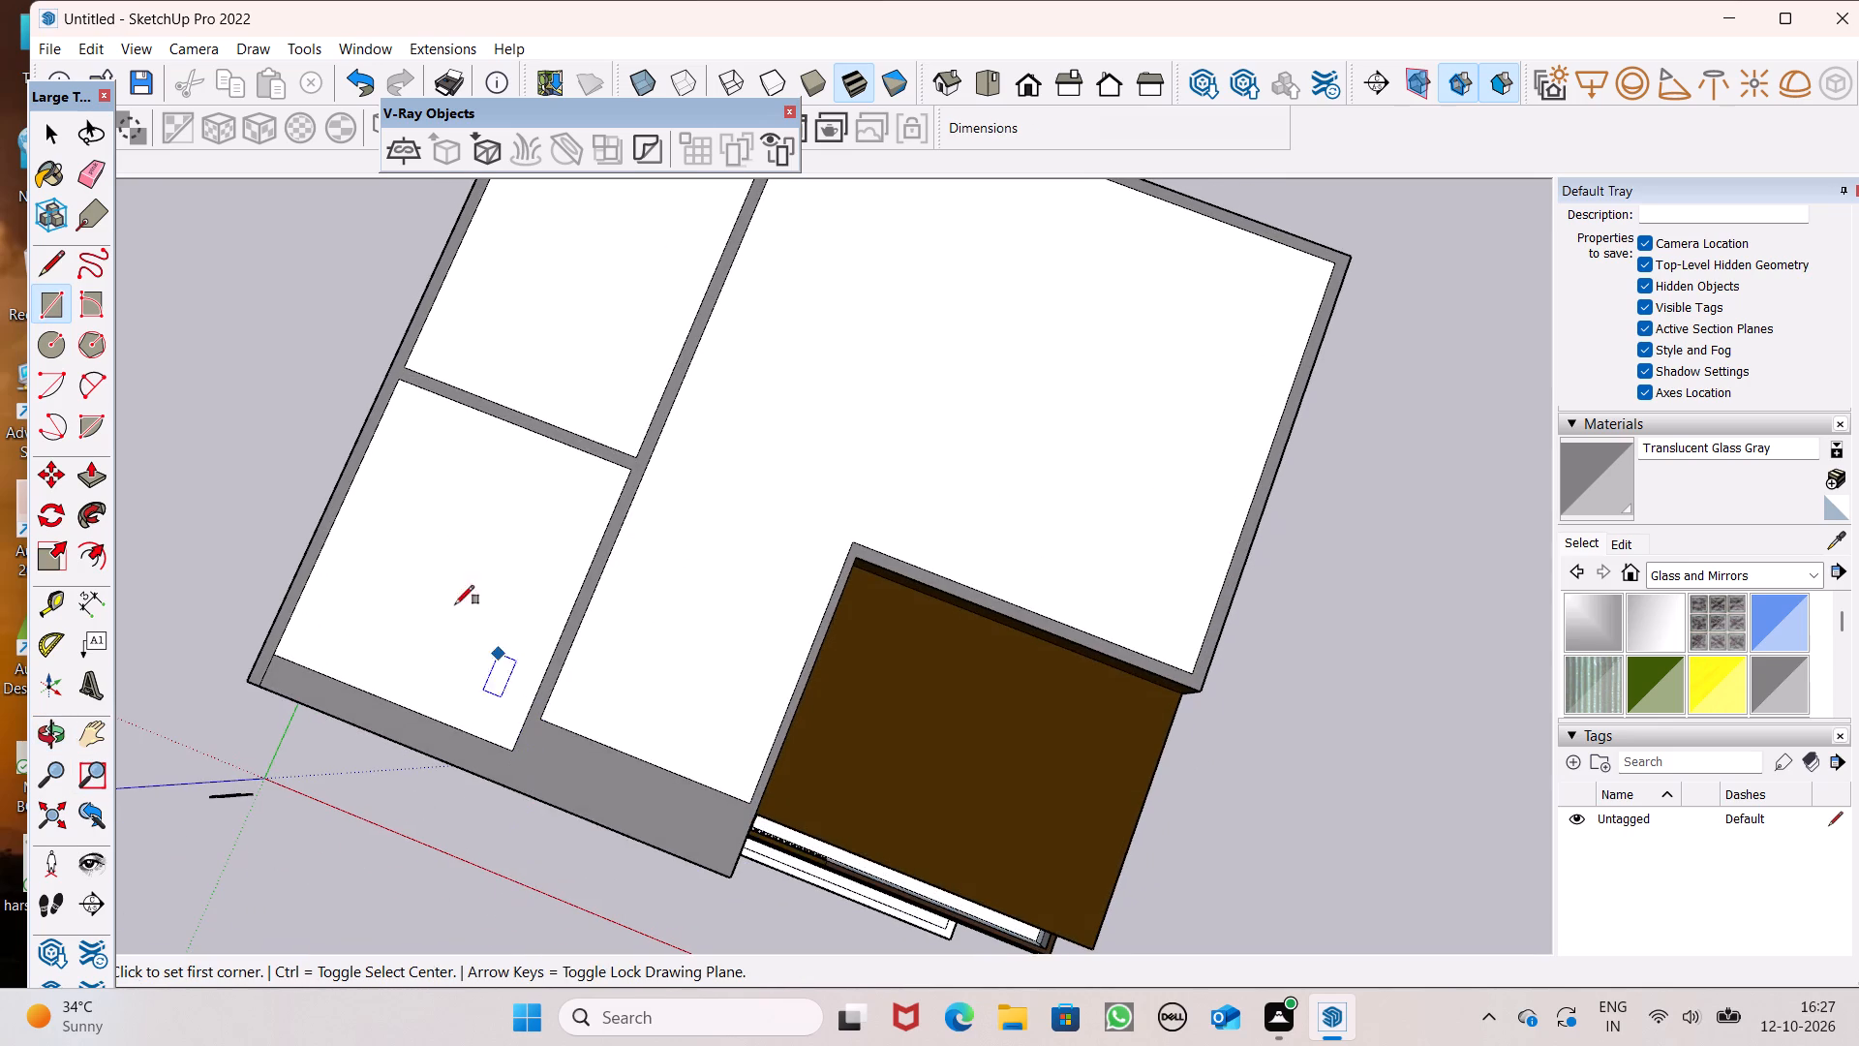
click(89, 473)
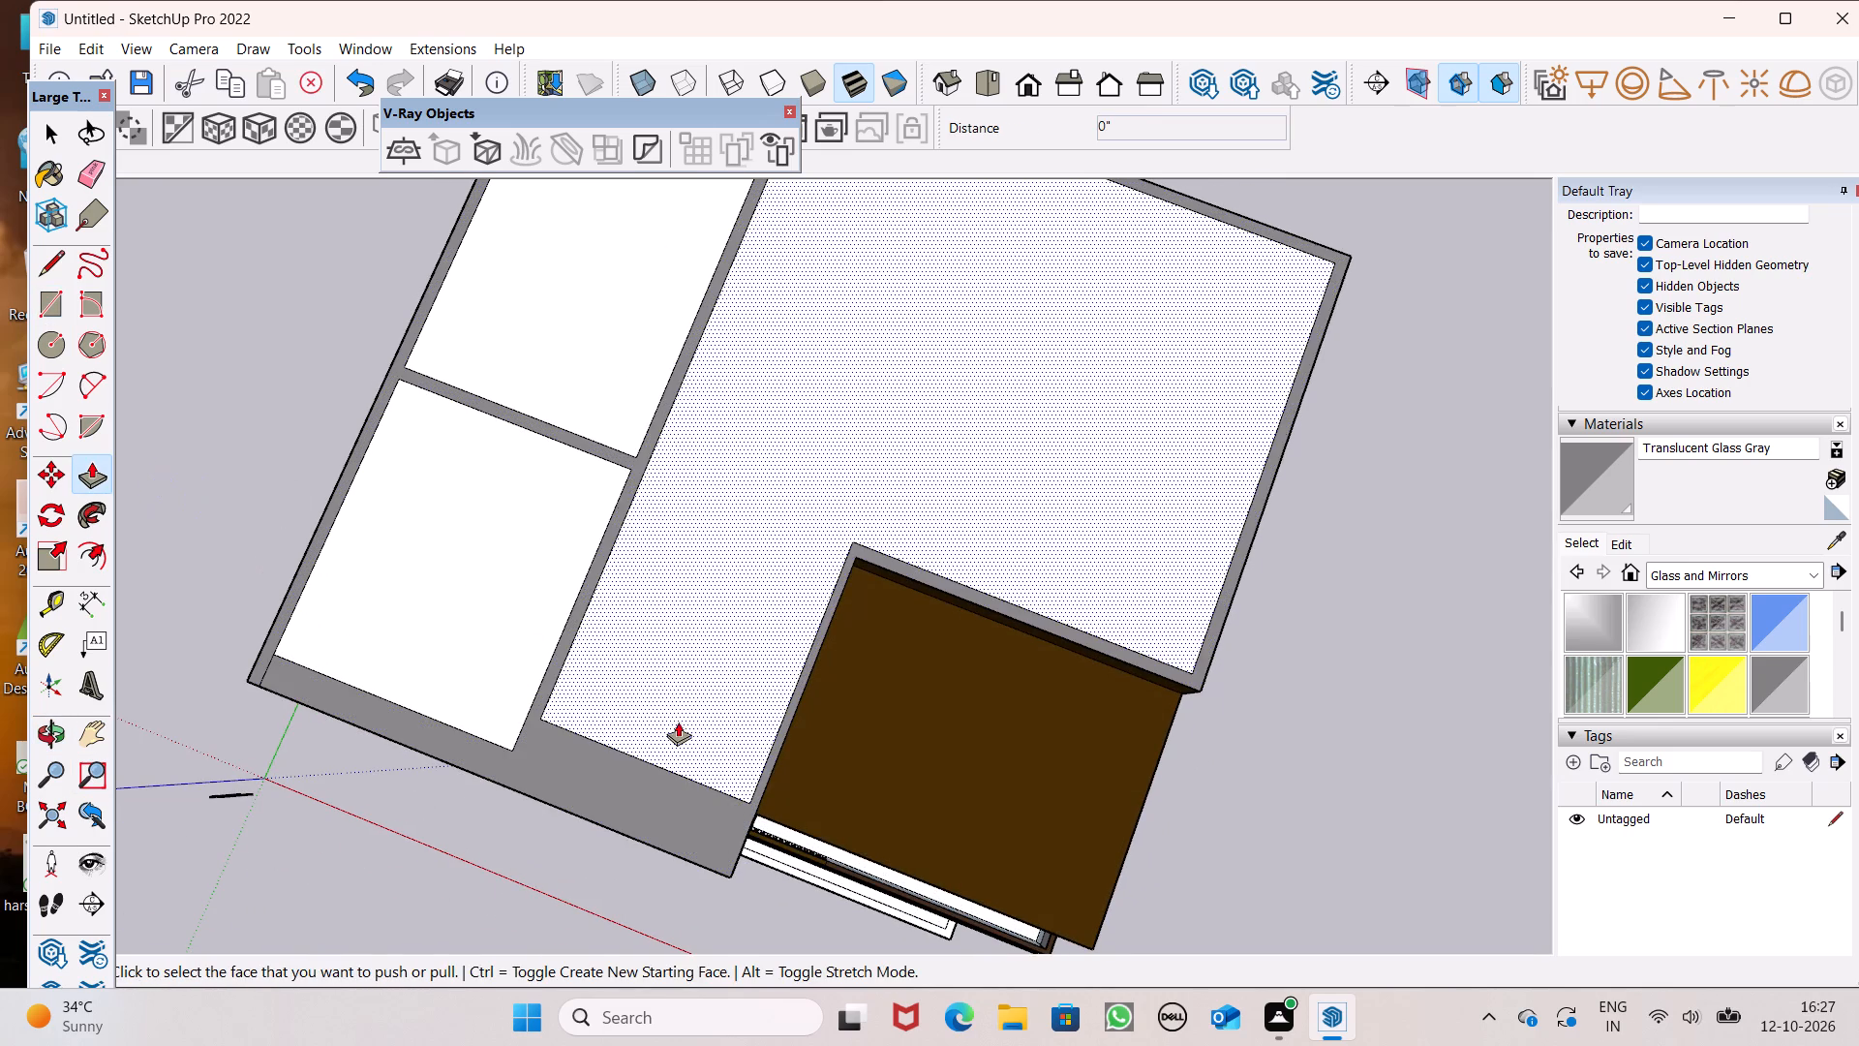
drag(675, 722, 706, 720)
middle_drag(824, 693, 747, 491)
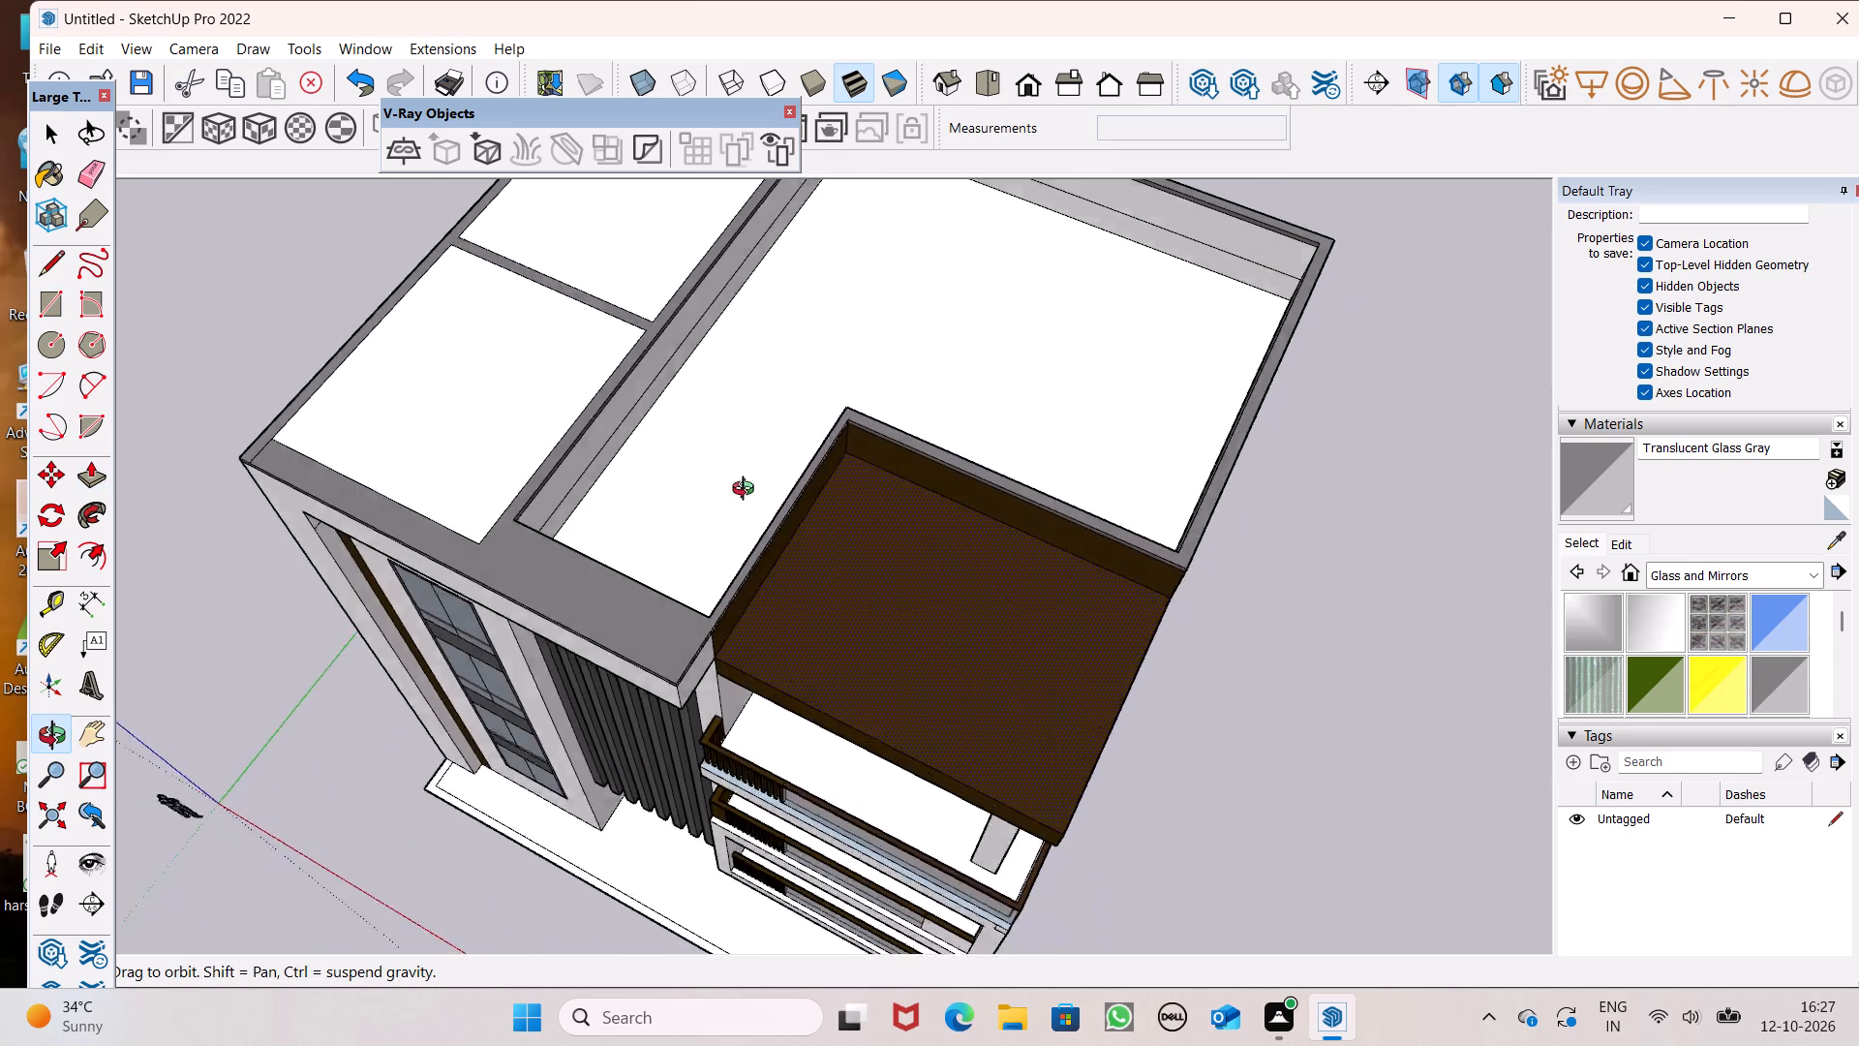
middle_drag(747, 491, 699, 417)
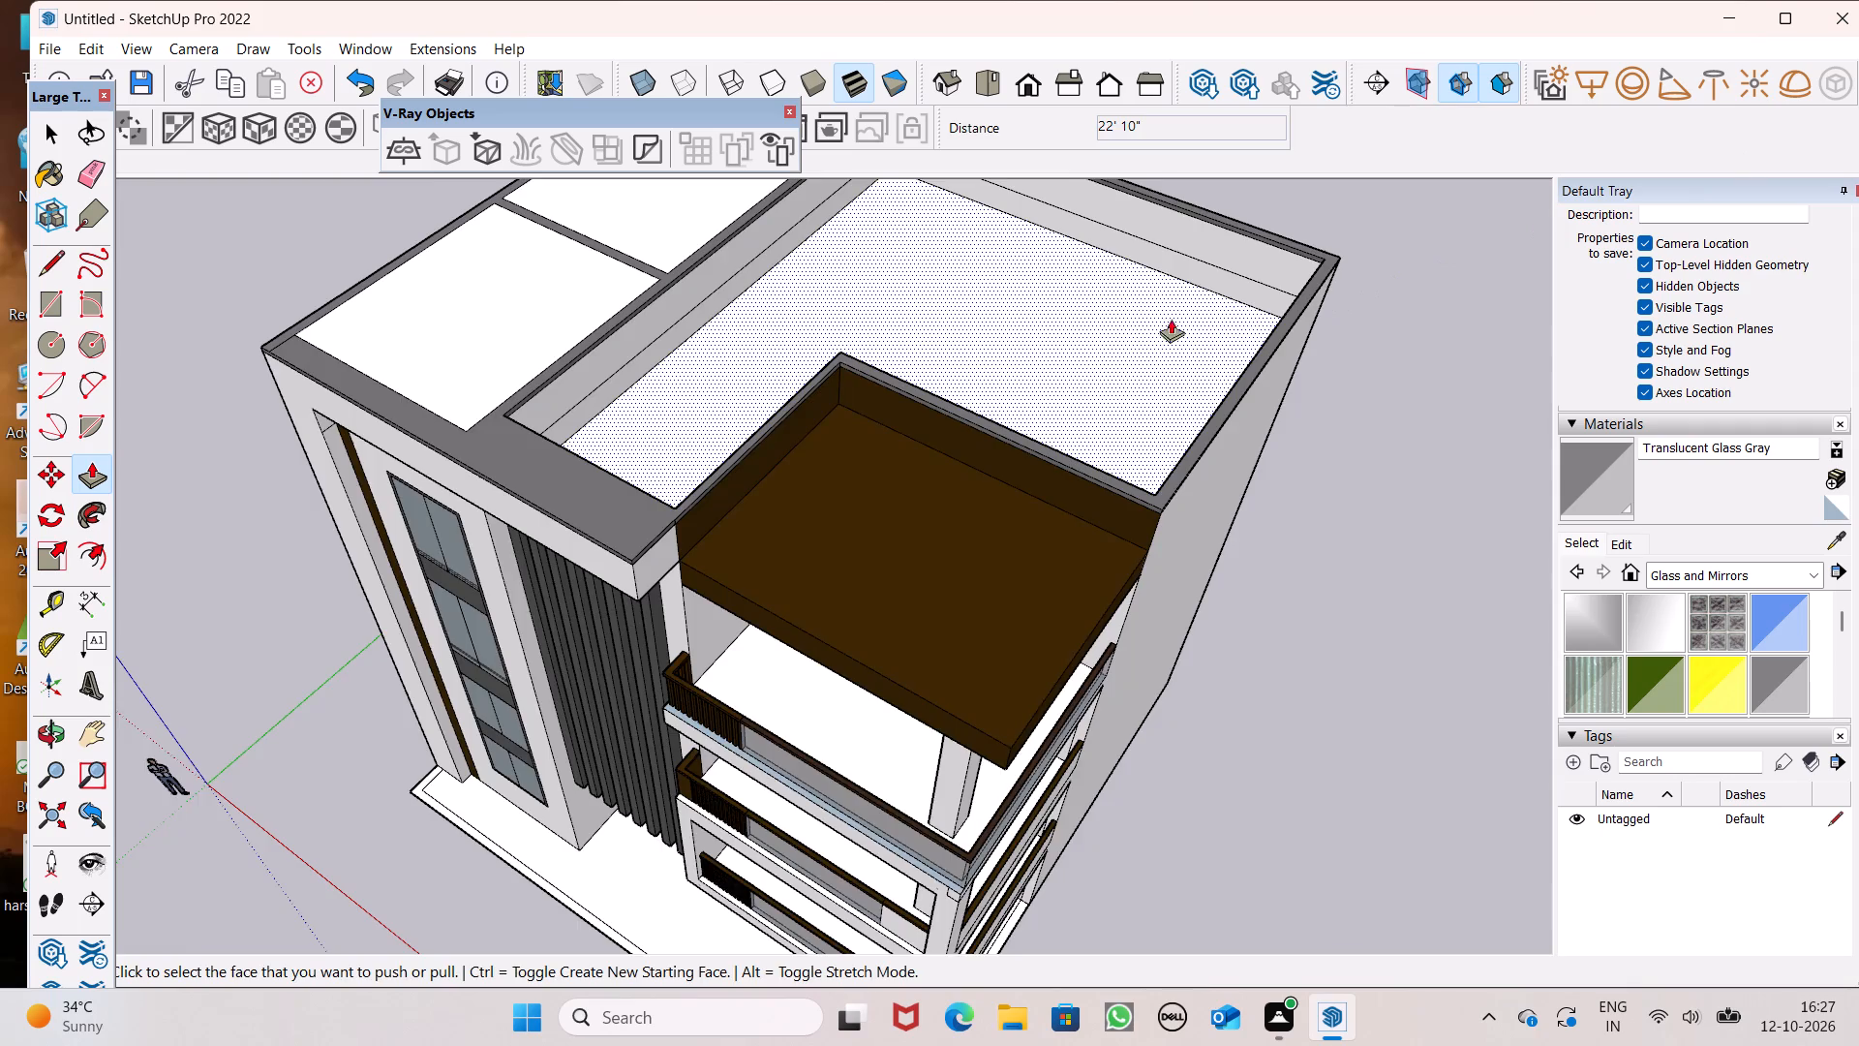
scroll(1157, 325, up, 1)
middle_drag(1153, 330, 713, 573)
key(space)
scroll(608, 350, up, 4)
middle_drag(625, 377, 612, 375)
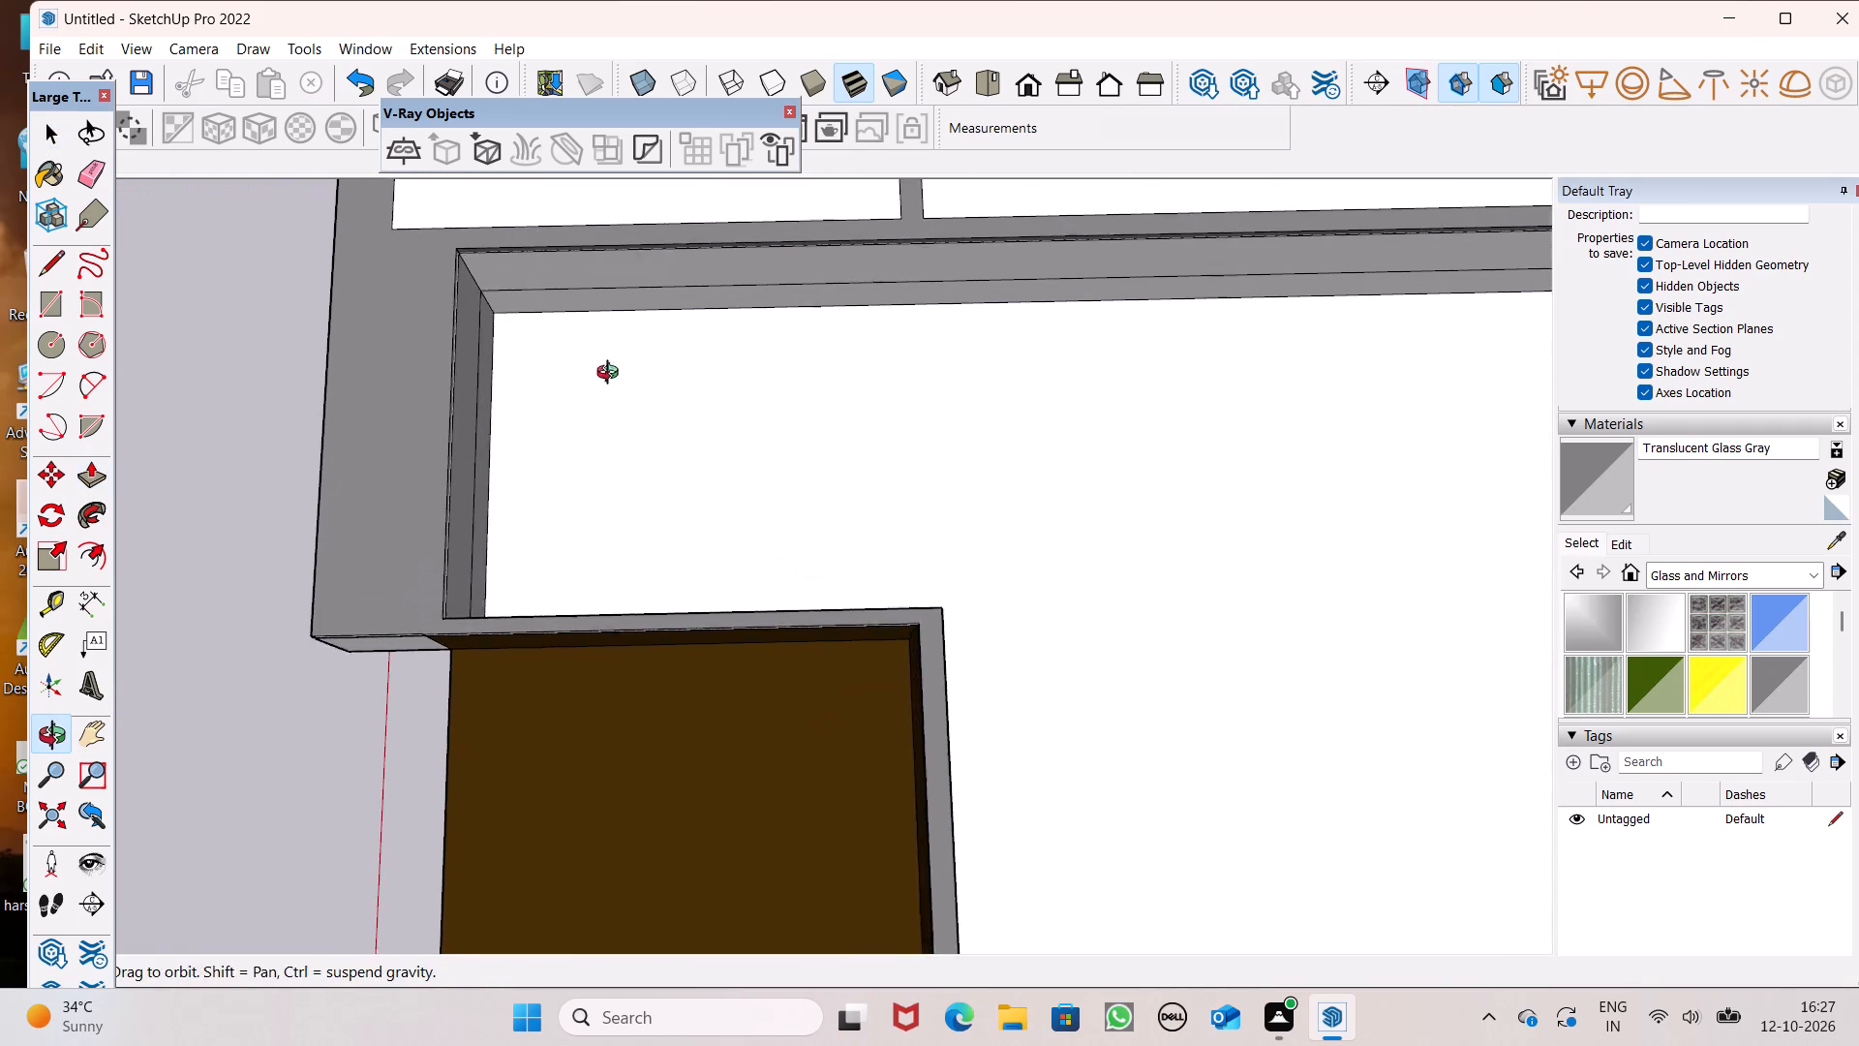
Draw a rectangle about 10' 11" by 7' 6" on the recessed terrace floor, in the narrow front part beside the brown canopy.
middle_drag(612, 375, 563, 182)
scroll(639, 385, down, 6)
scroll(602, 223, up, 7)
scroll(712, 206, up, 3)
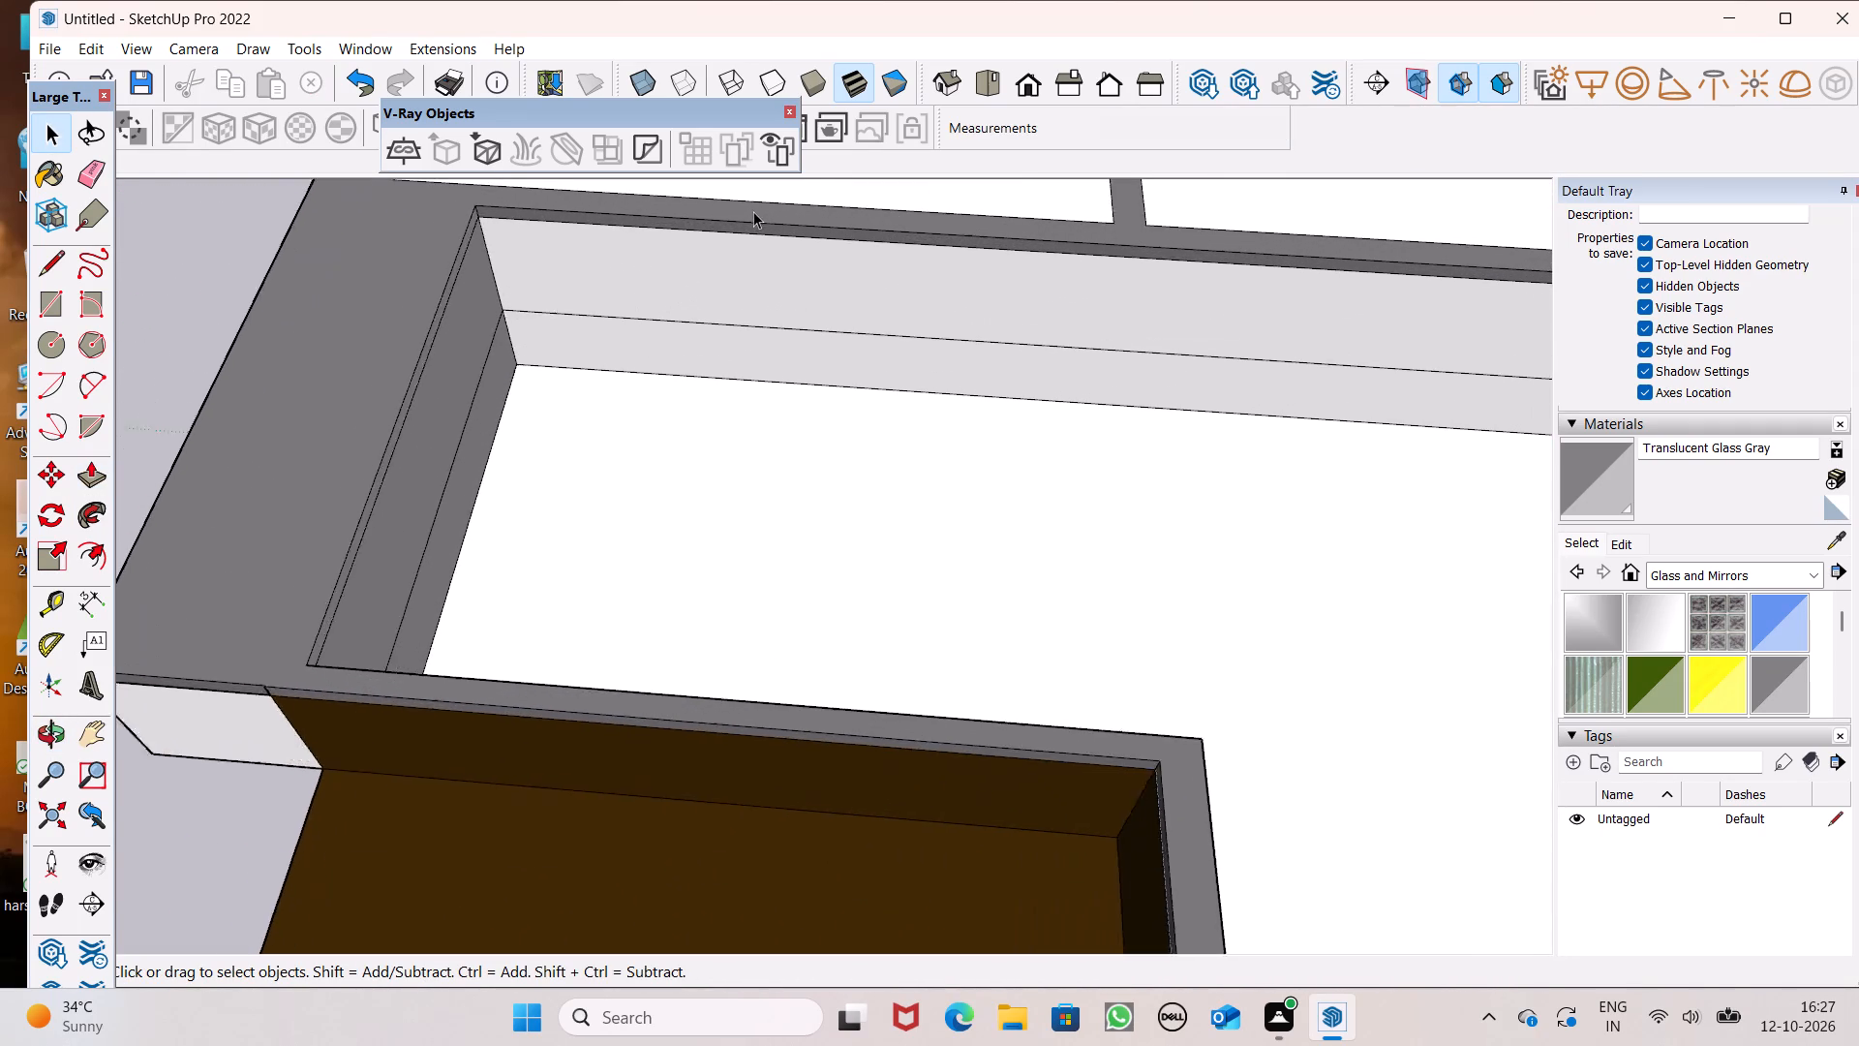
scroll(753, 211, up, 2)
click(46, 308)
scroll(1111, 395, down, 3)
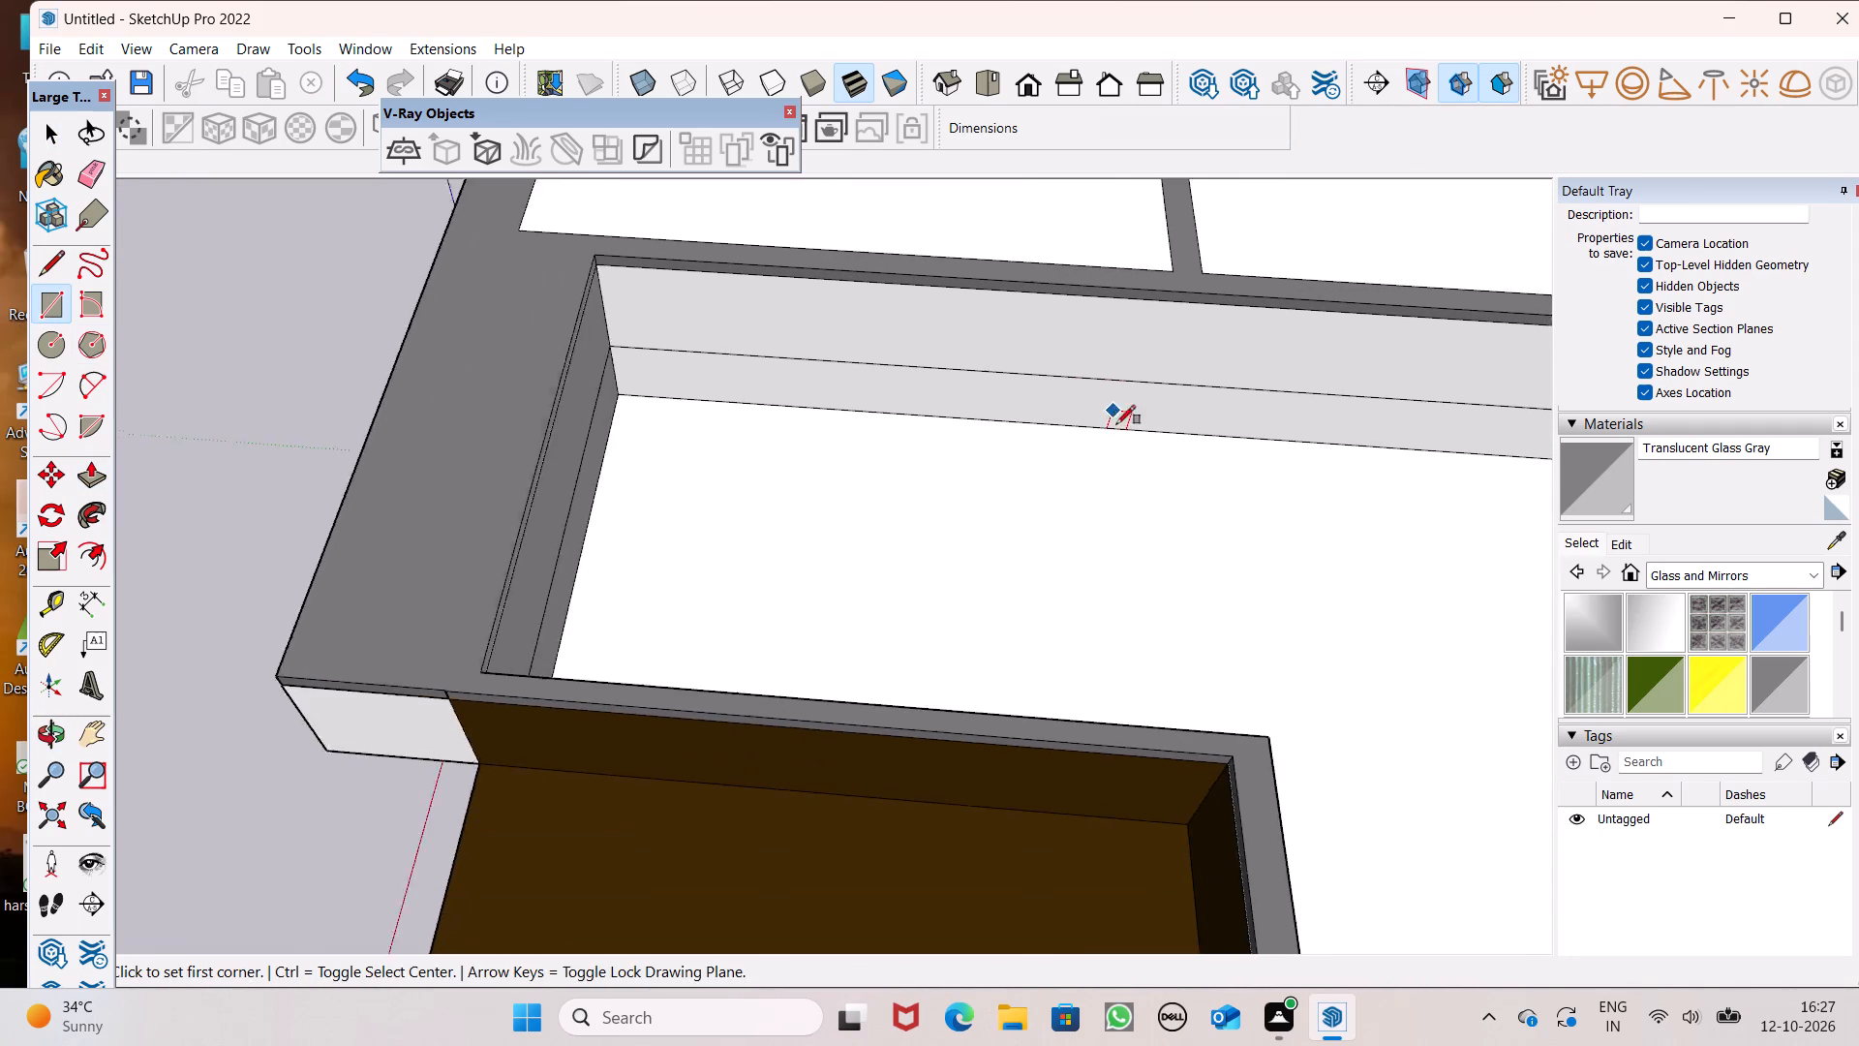
scroll(1116, 424, down, 1)
middle_drag(1138, 540, 1271, 791)
scroll(1132, 643, down, 6)
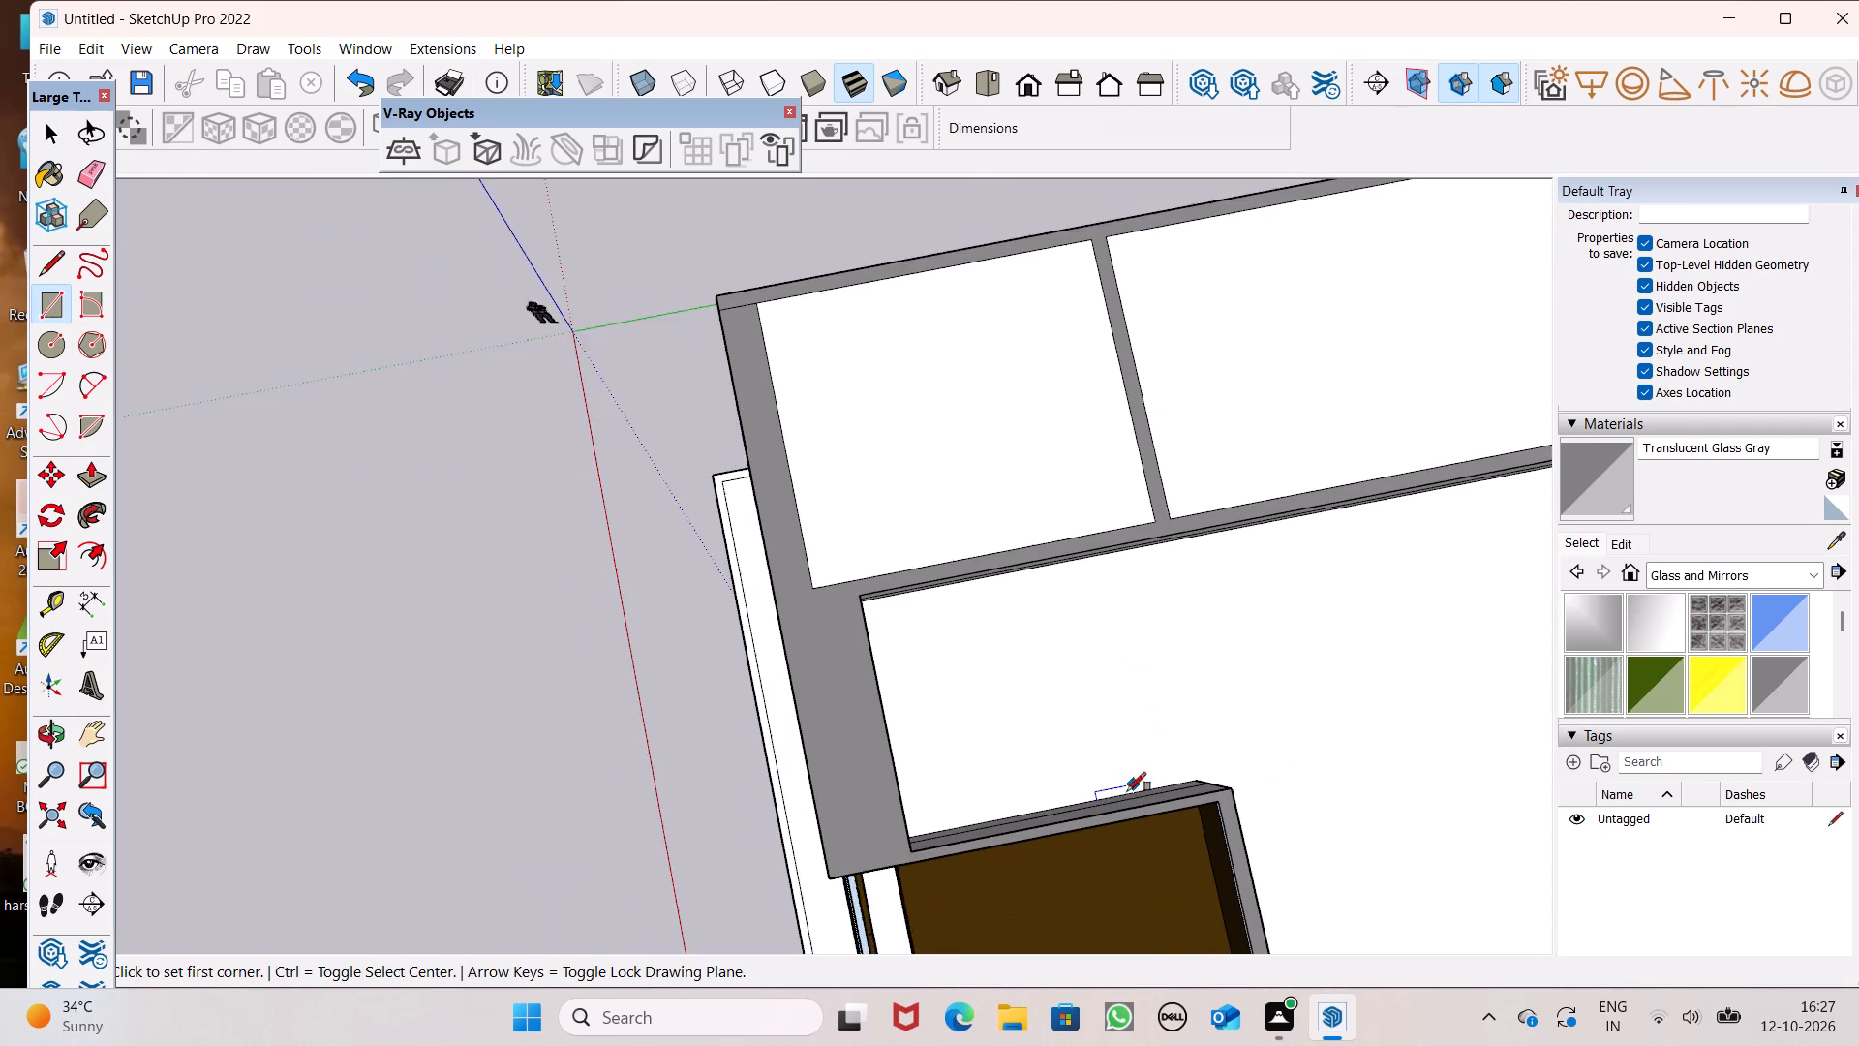
scroll(1110, 824, up, 1)
middle_drag(1110, 824, 930, 841)
scroll(1023, 619, down, 4)
middle_drag(1028, 844, 1100, 915)
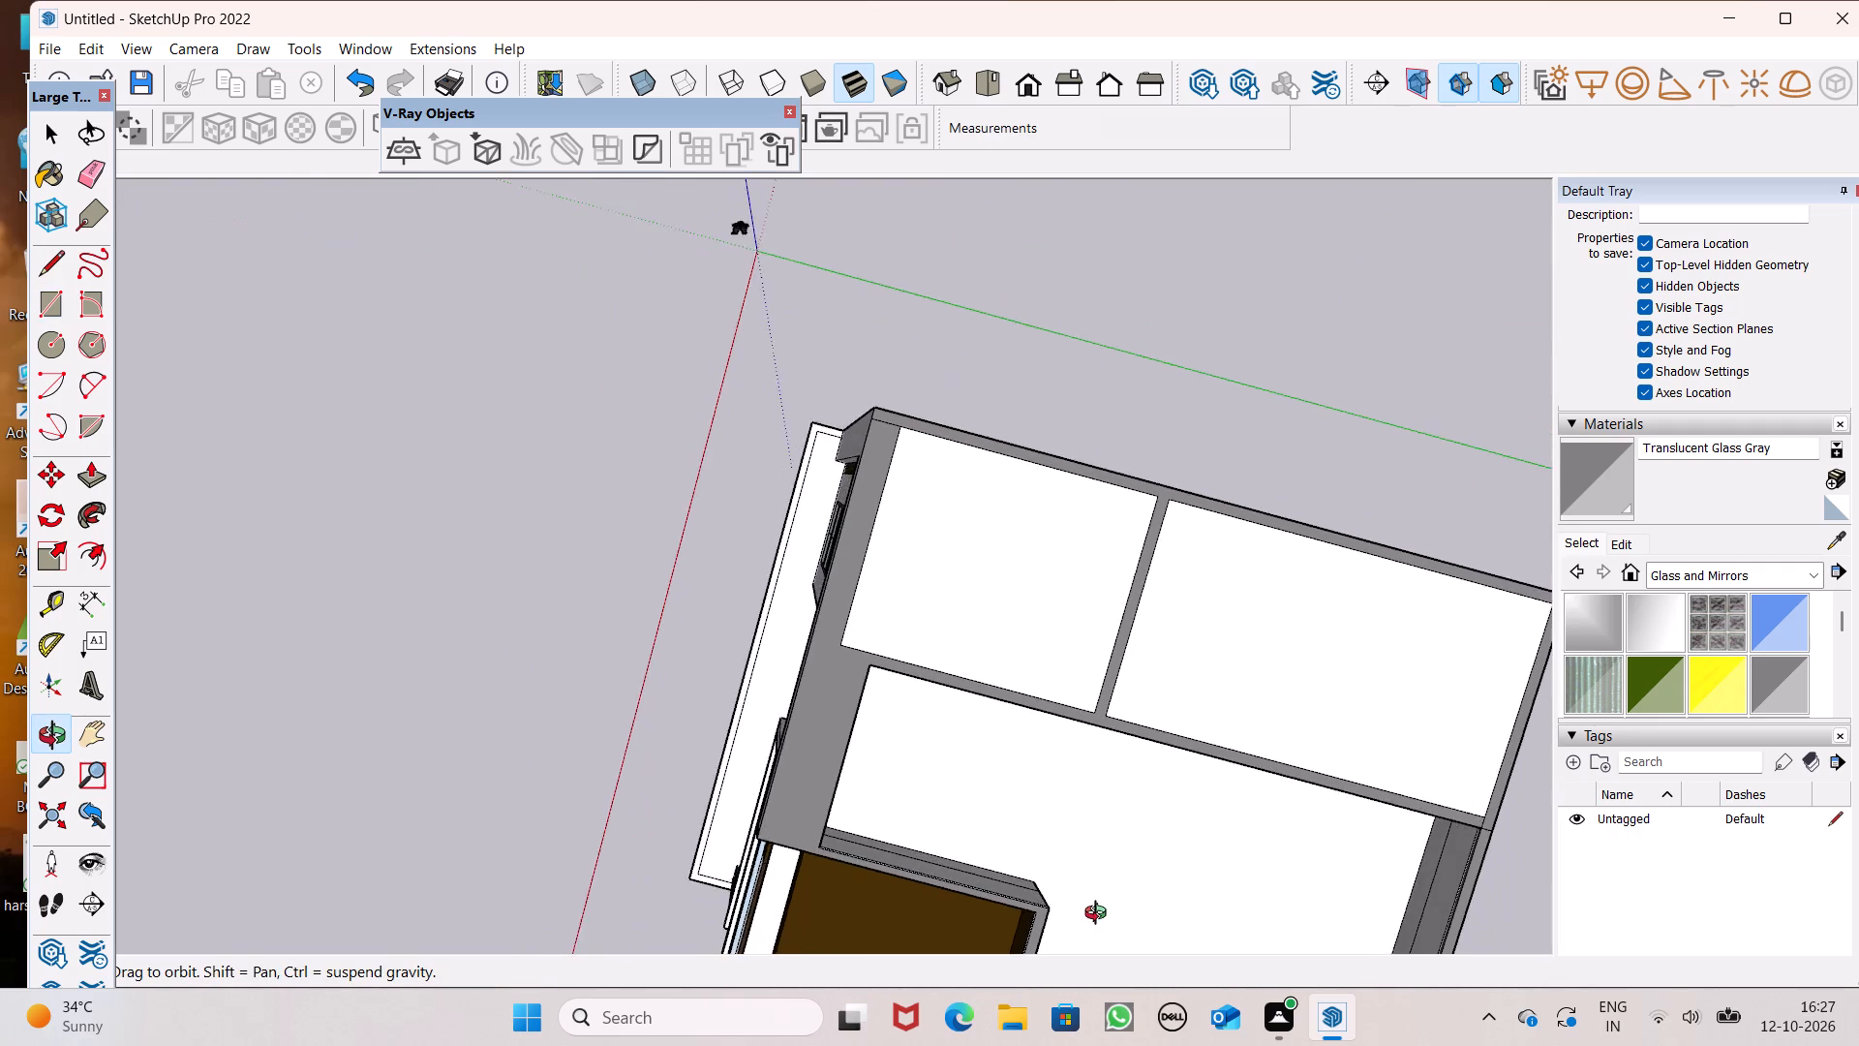
middle_drag(1100, 915, 1133, 852)
click(1031, 88)
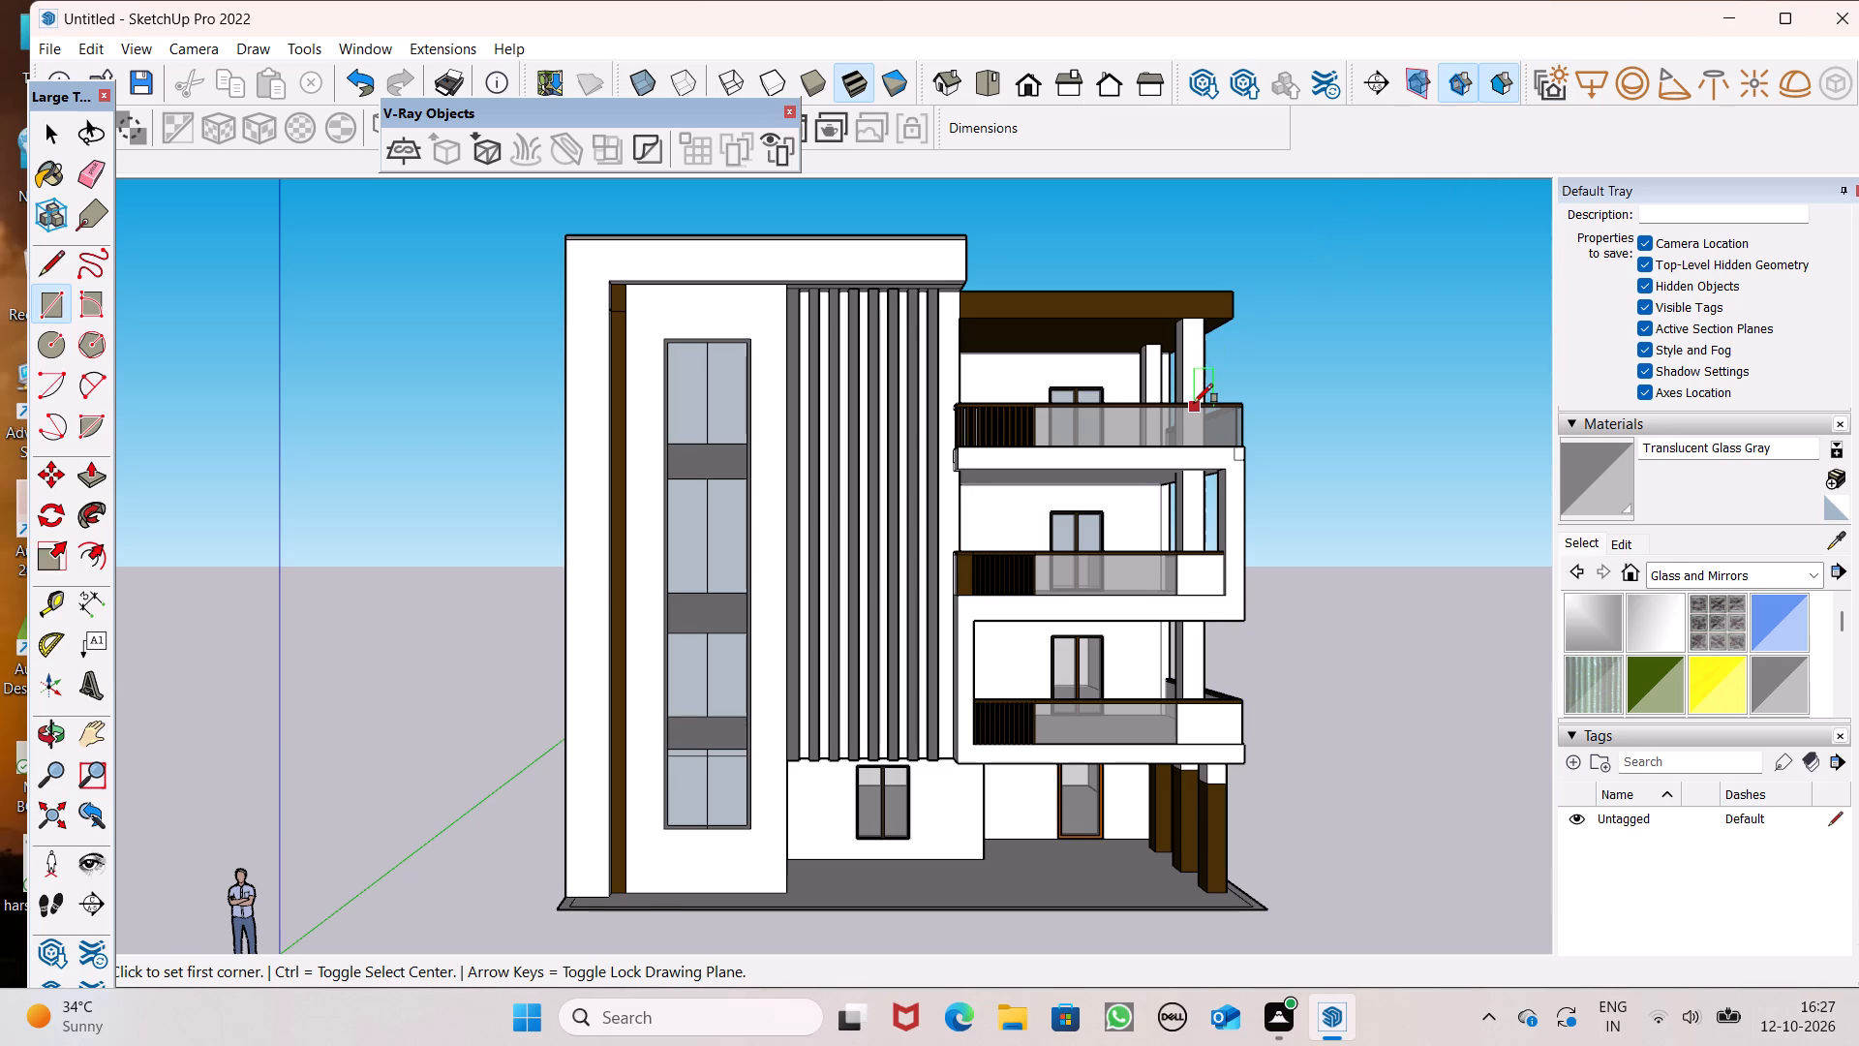
middle_drag(1189, 354, 1225, 1021)
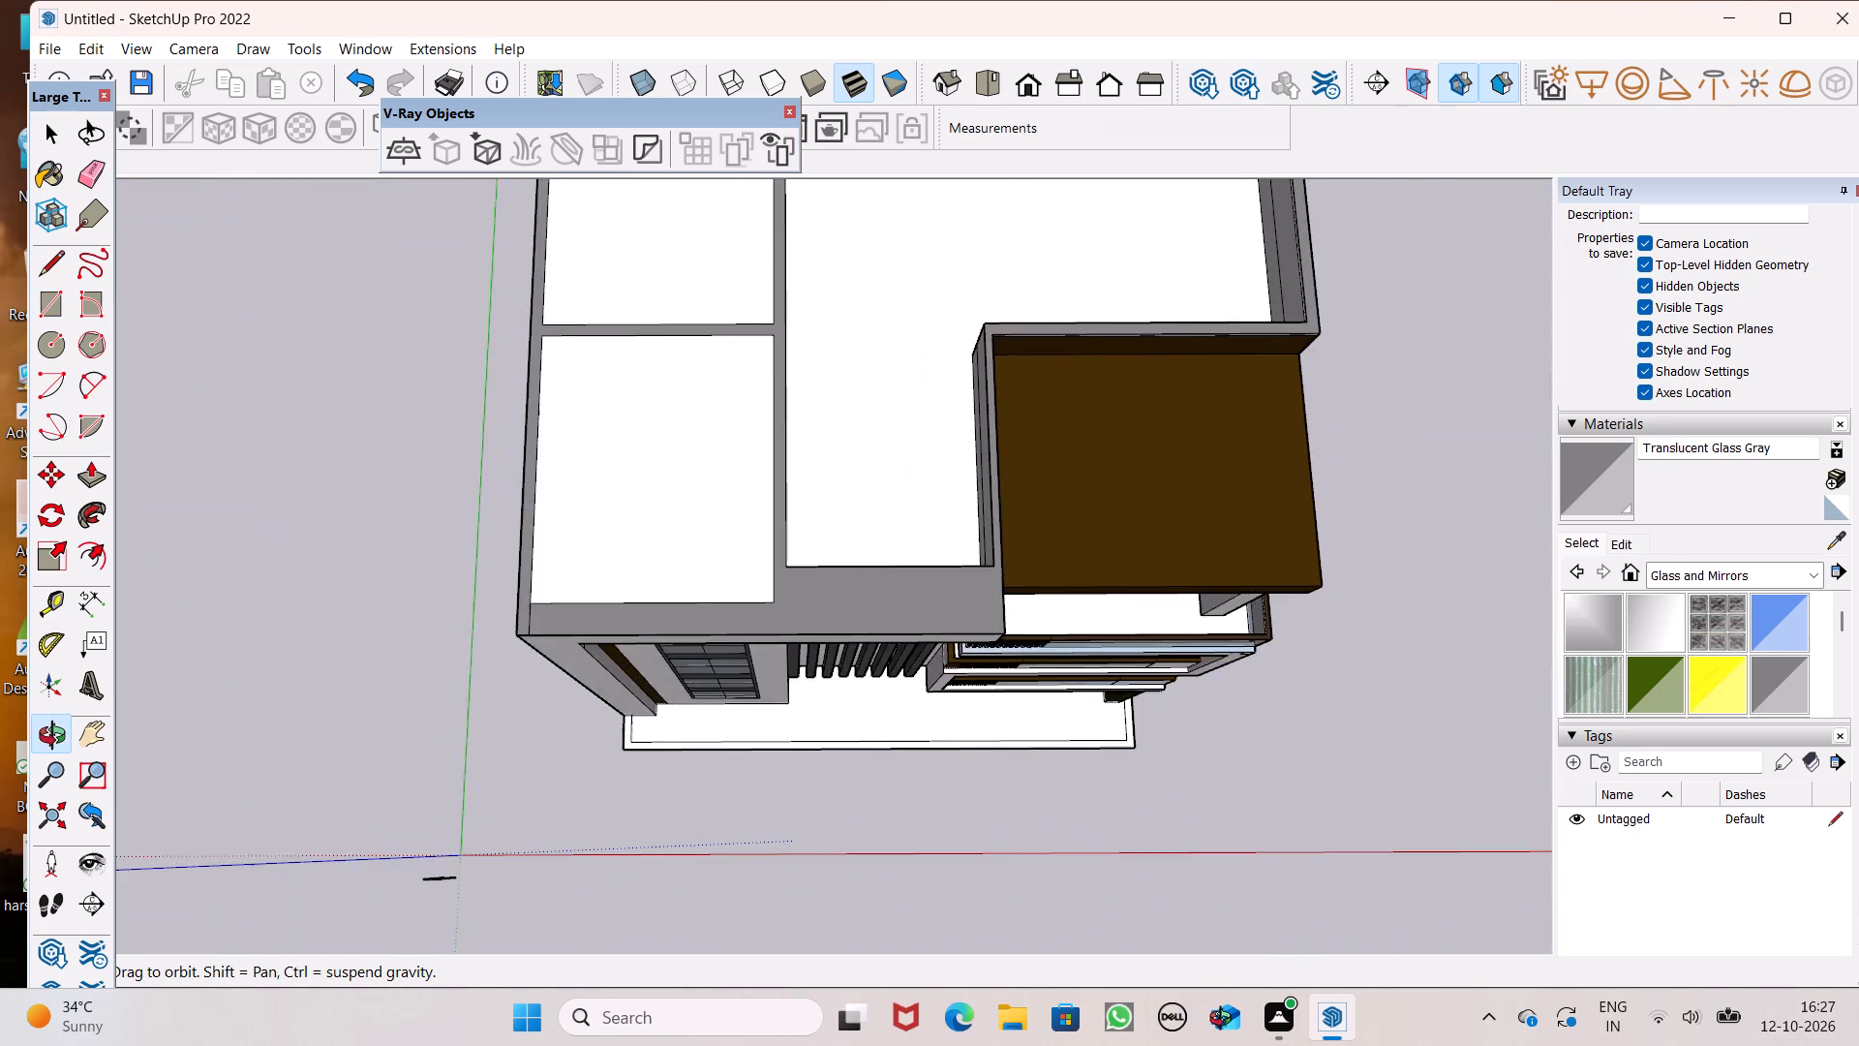
middle_drag(1225, 1021, 1220, 975)
scroll(988, 518, up, 2)
middle_drag(990, 513, 1017, 830)
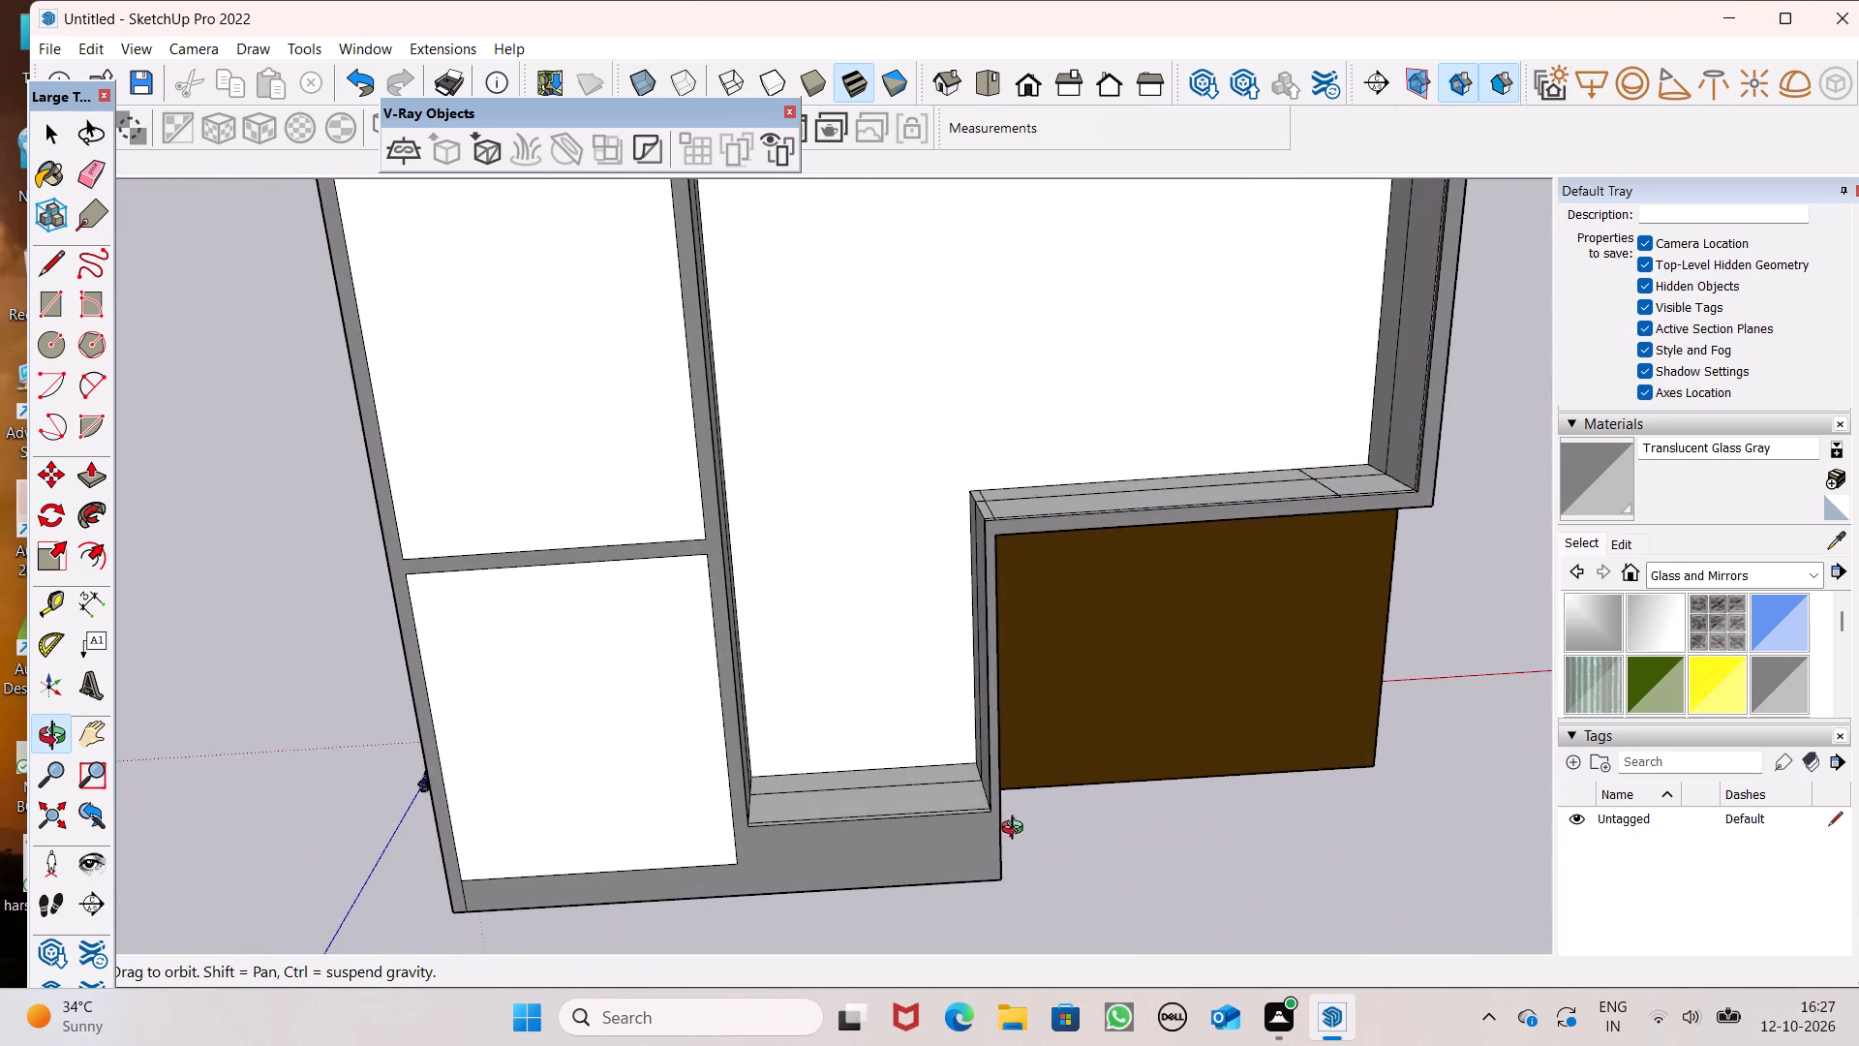
middle_drag(1017, 830, 1007, 827)
scroll(950, 803, up, 1)
middle_drag(960, 800, 1115, 868)
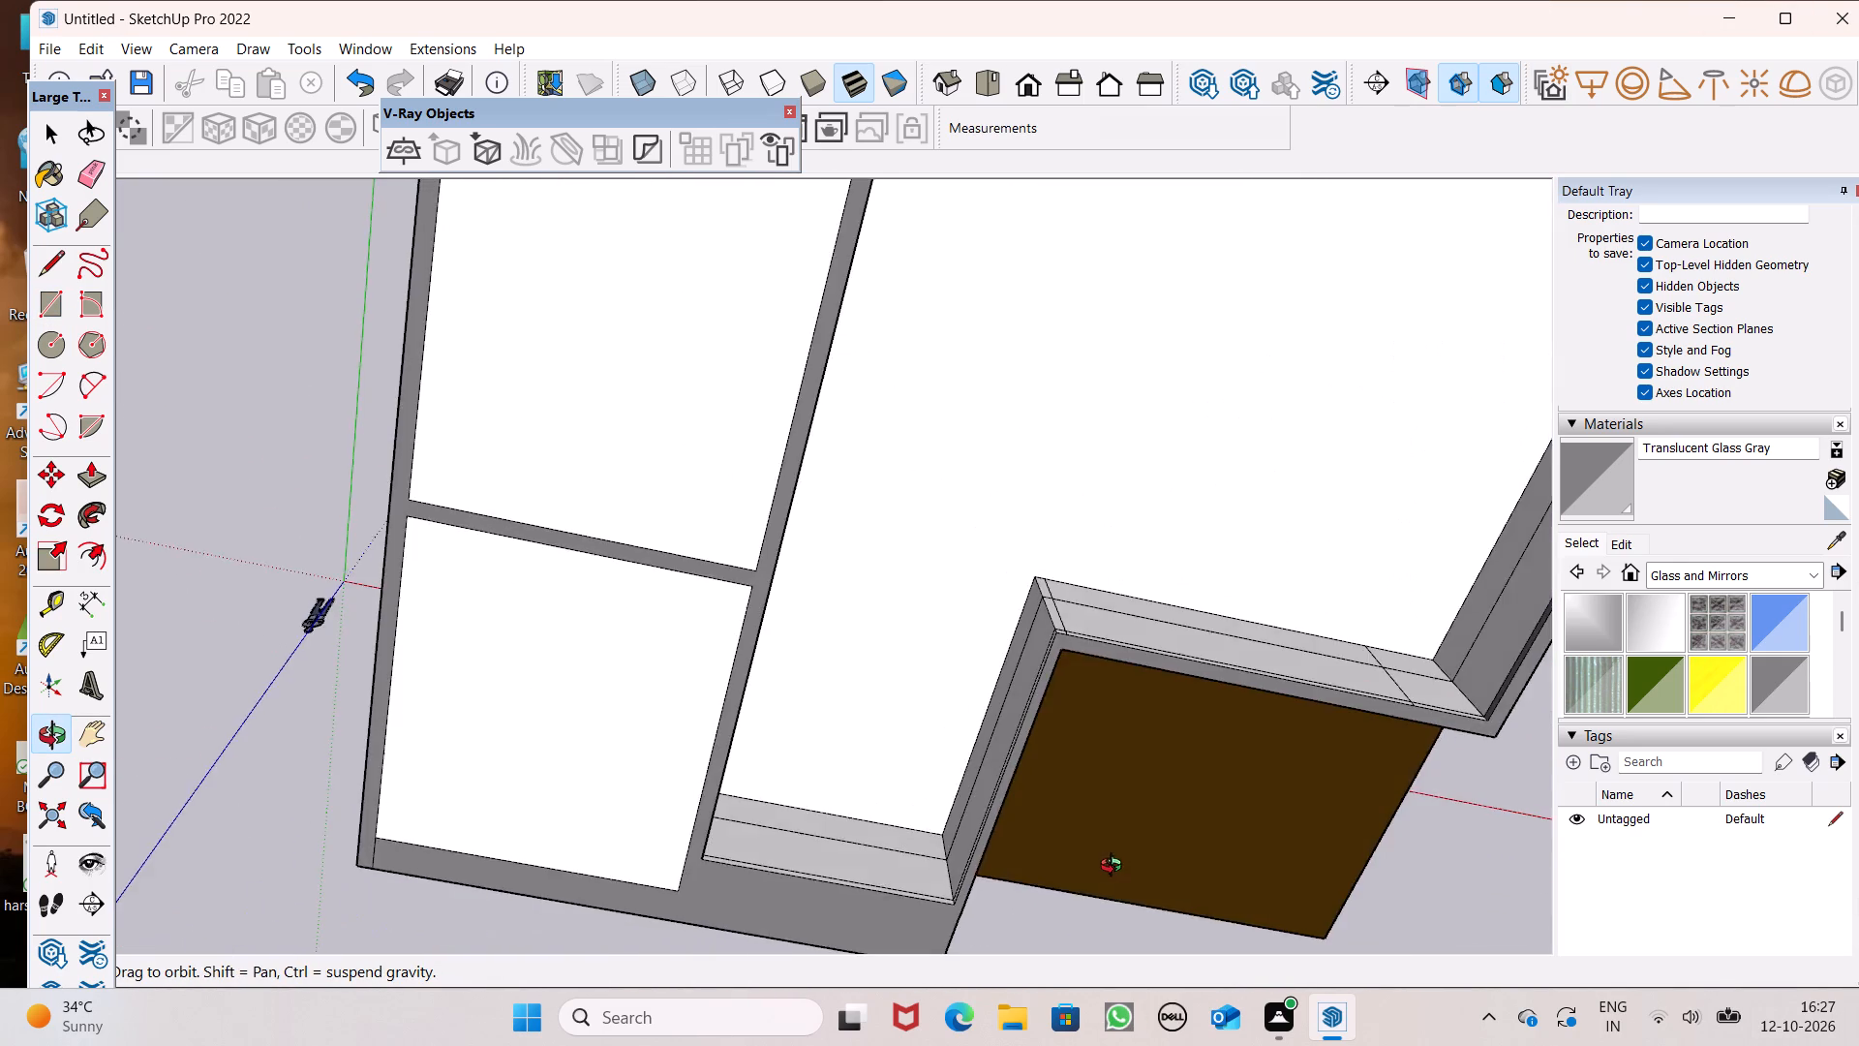
middle_drag(1115, 868, 964, 832)
scroll(940, 793, up, 1)
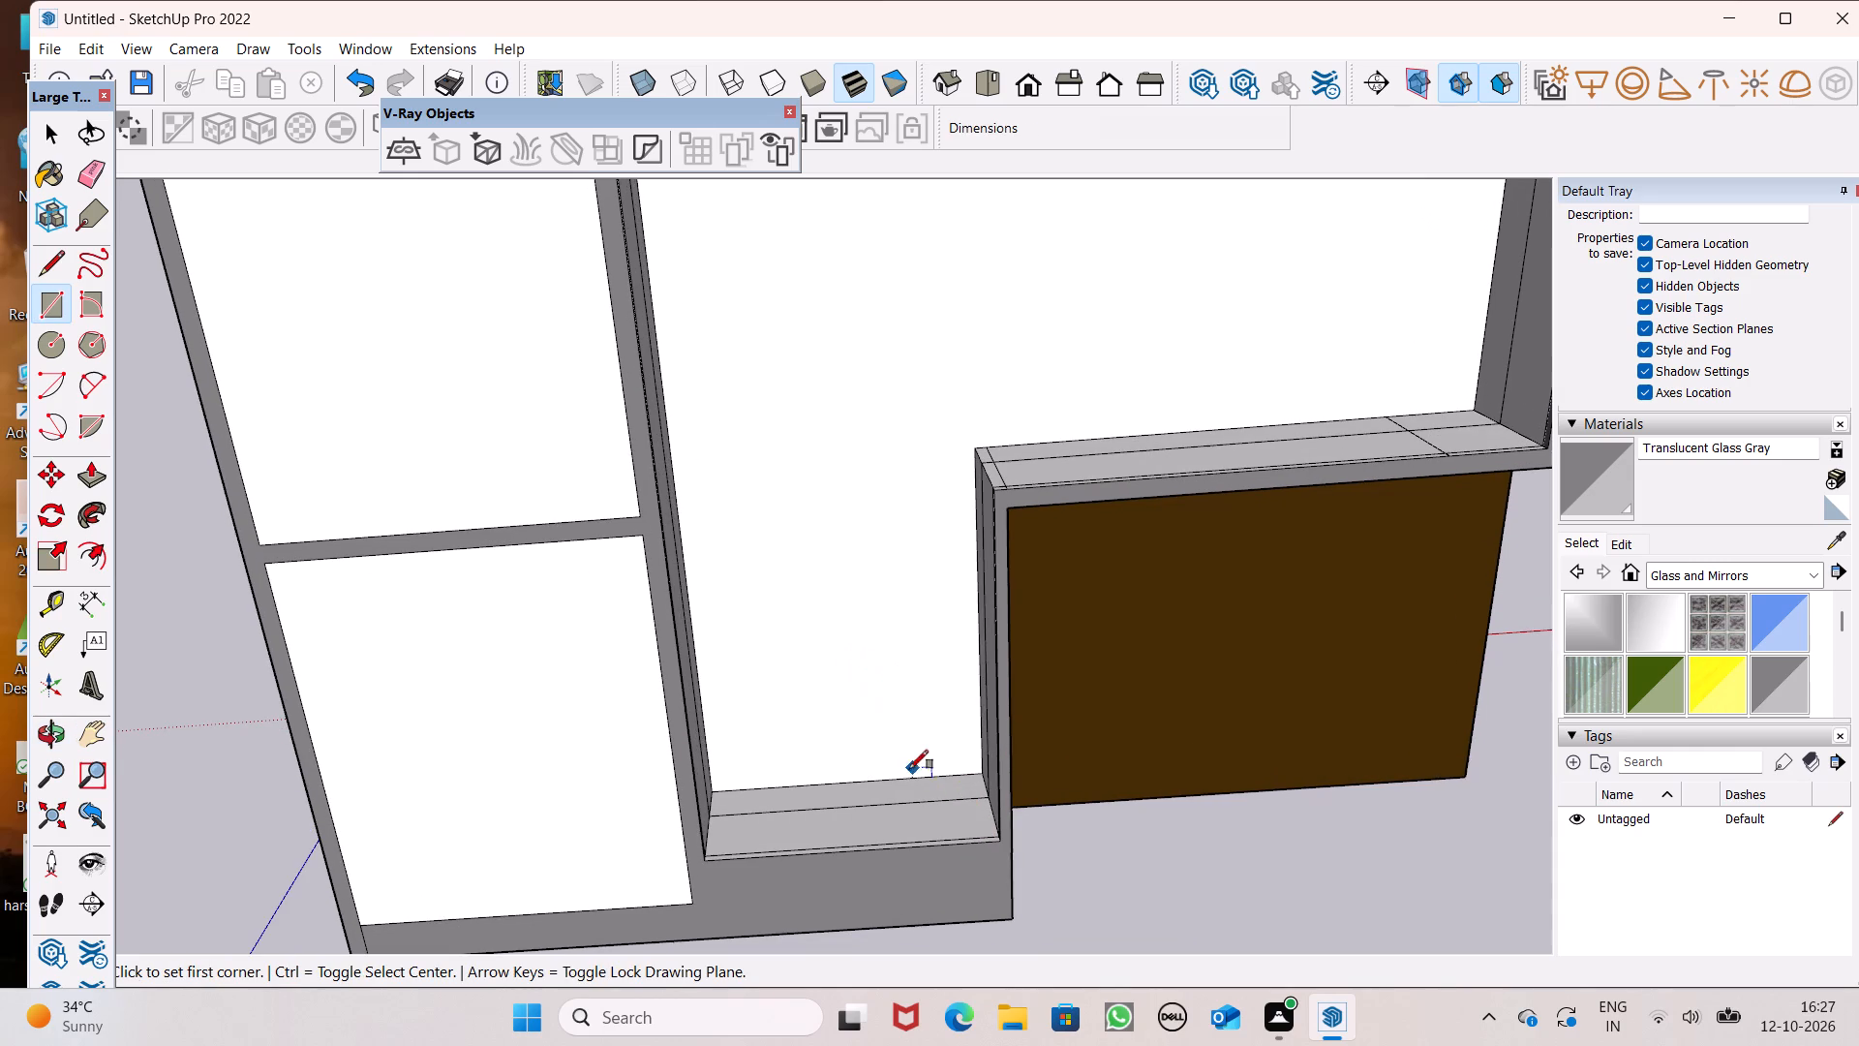
middle_drag(908, 769, 930, 687)
scroll(939, 581, down, 1)
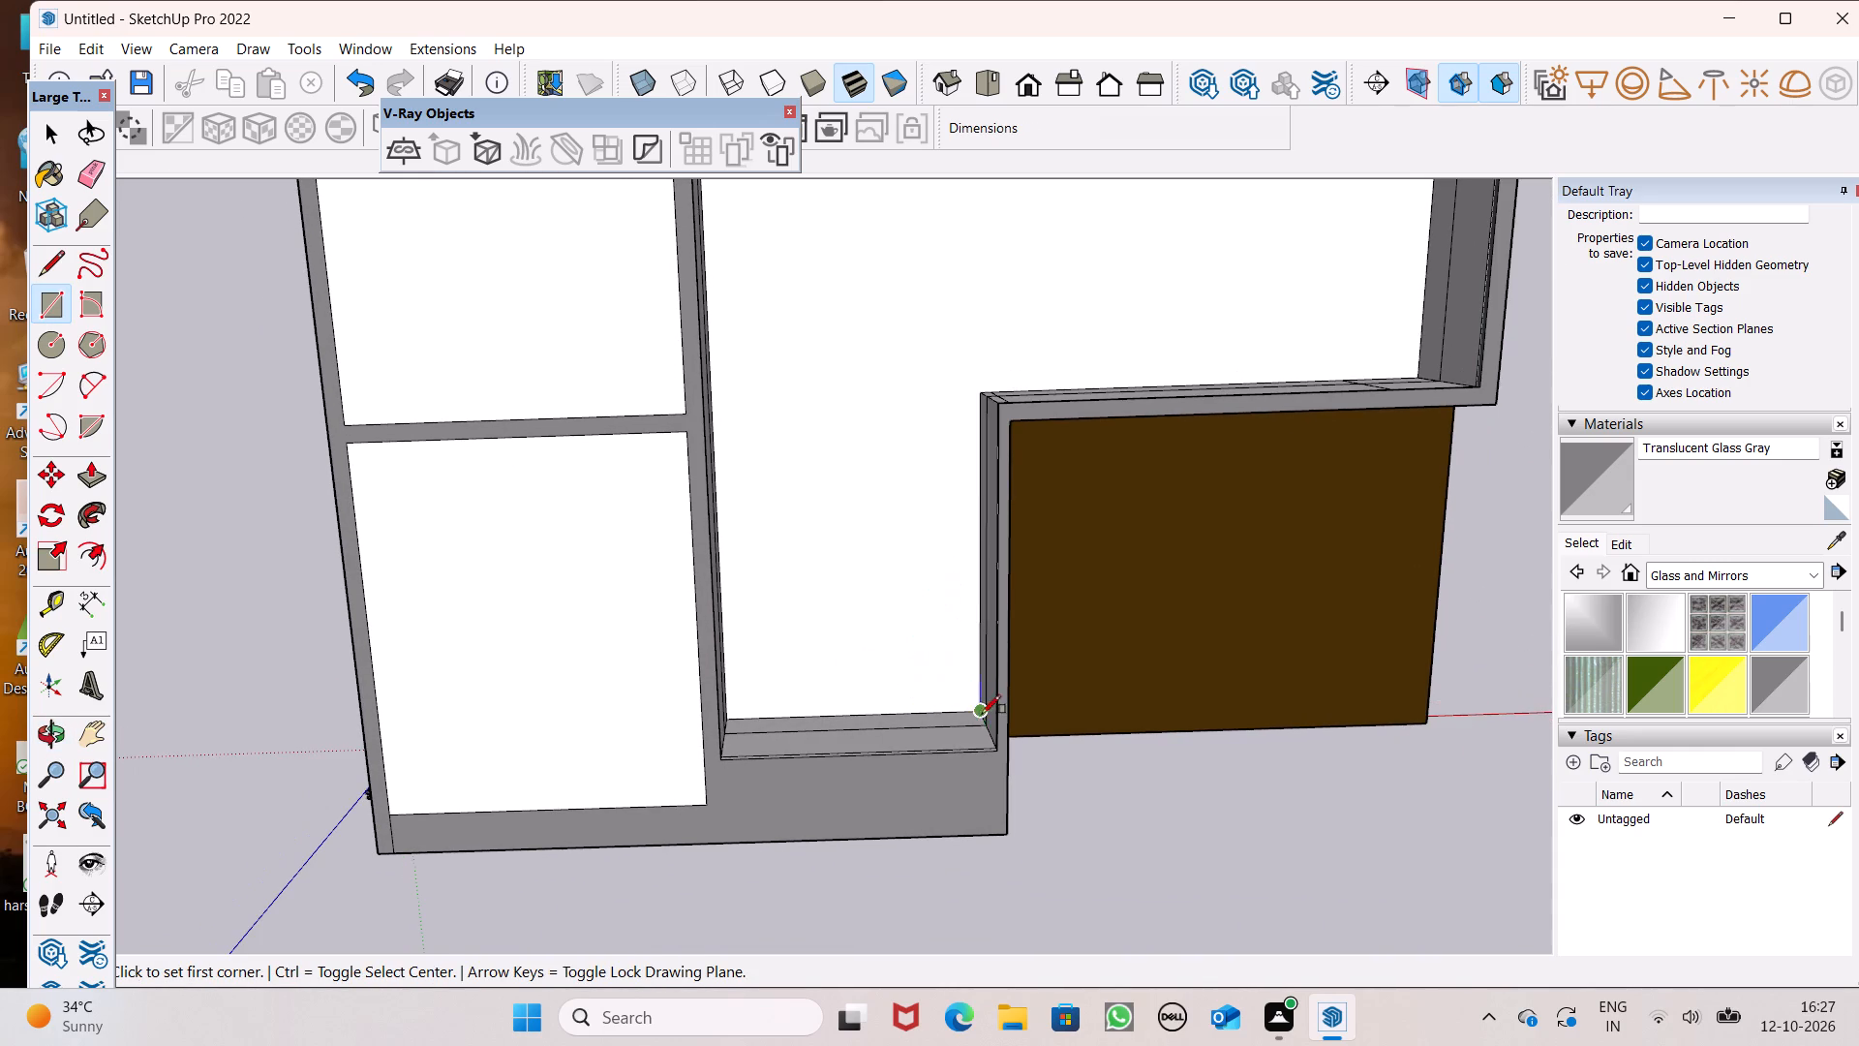
scroll(906, 757, up, 1)
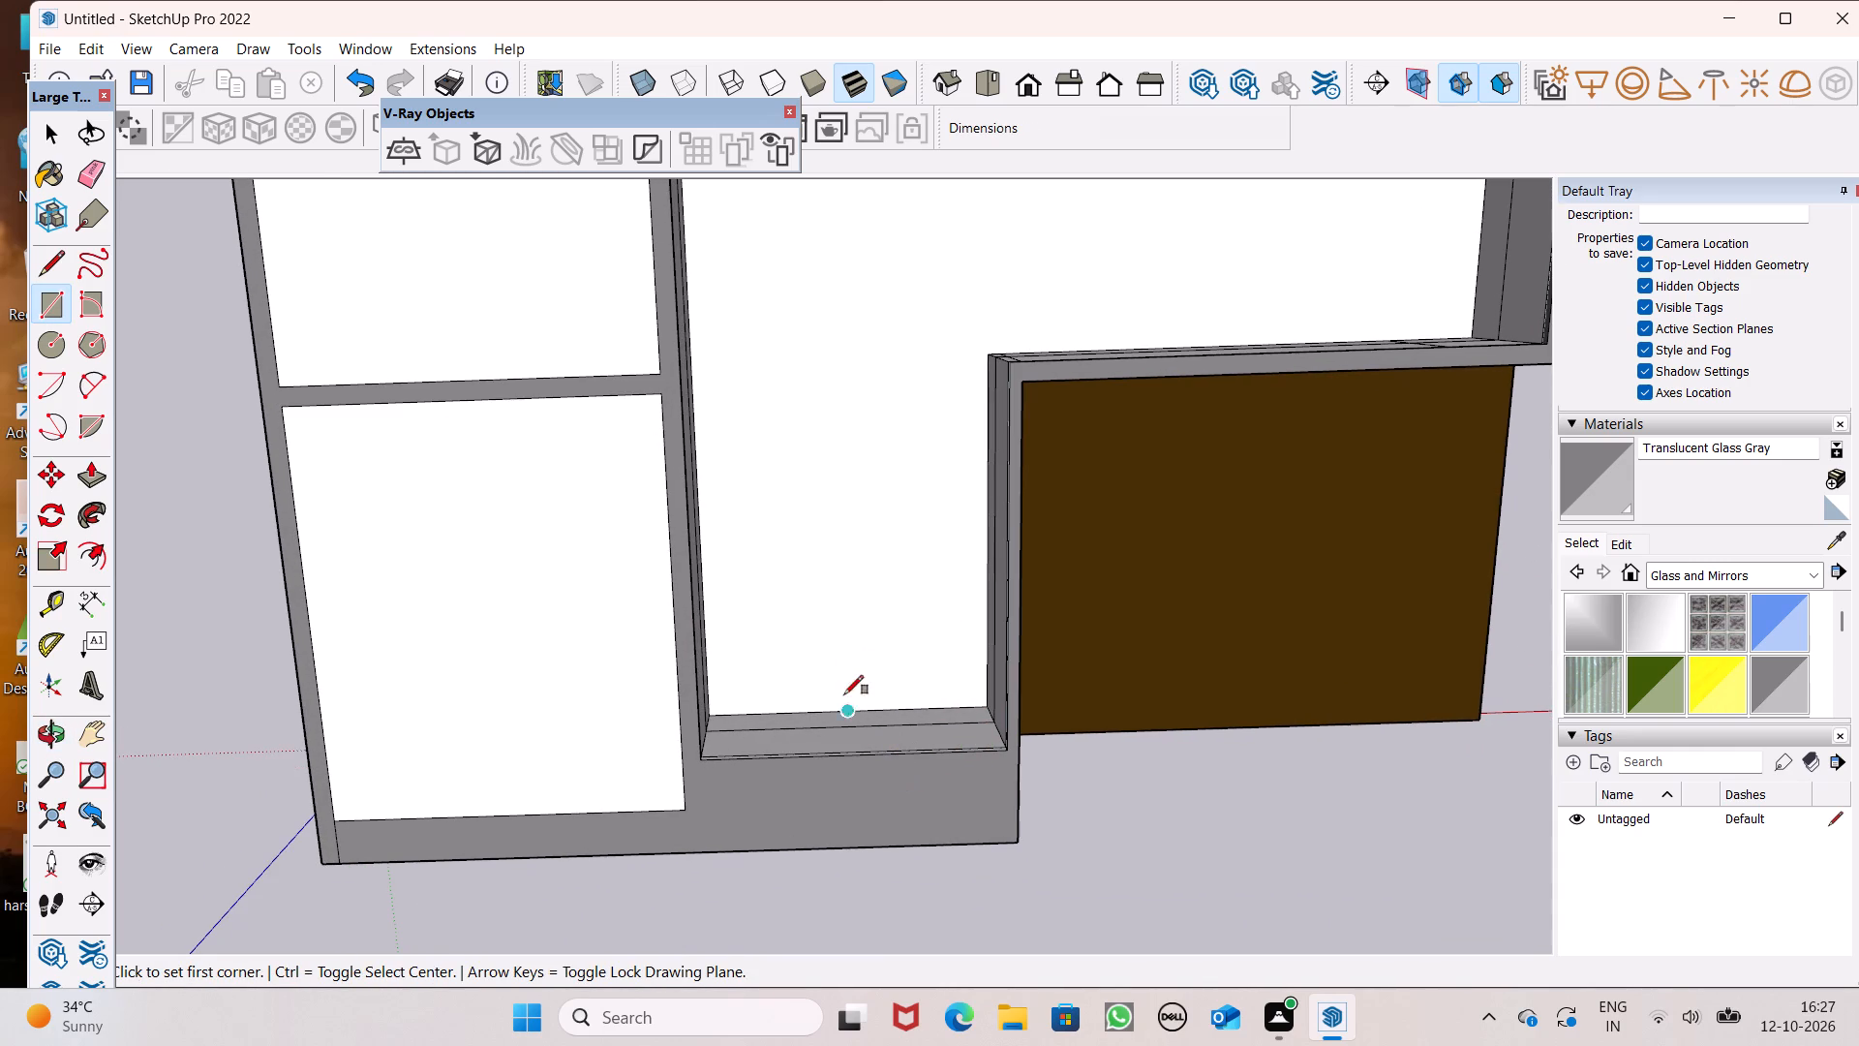
click(758, 552)
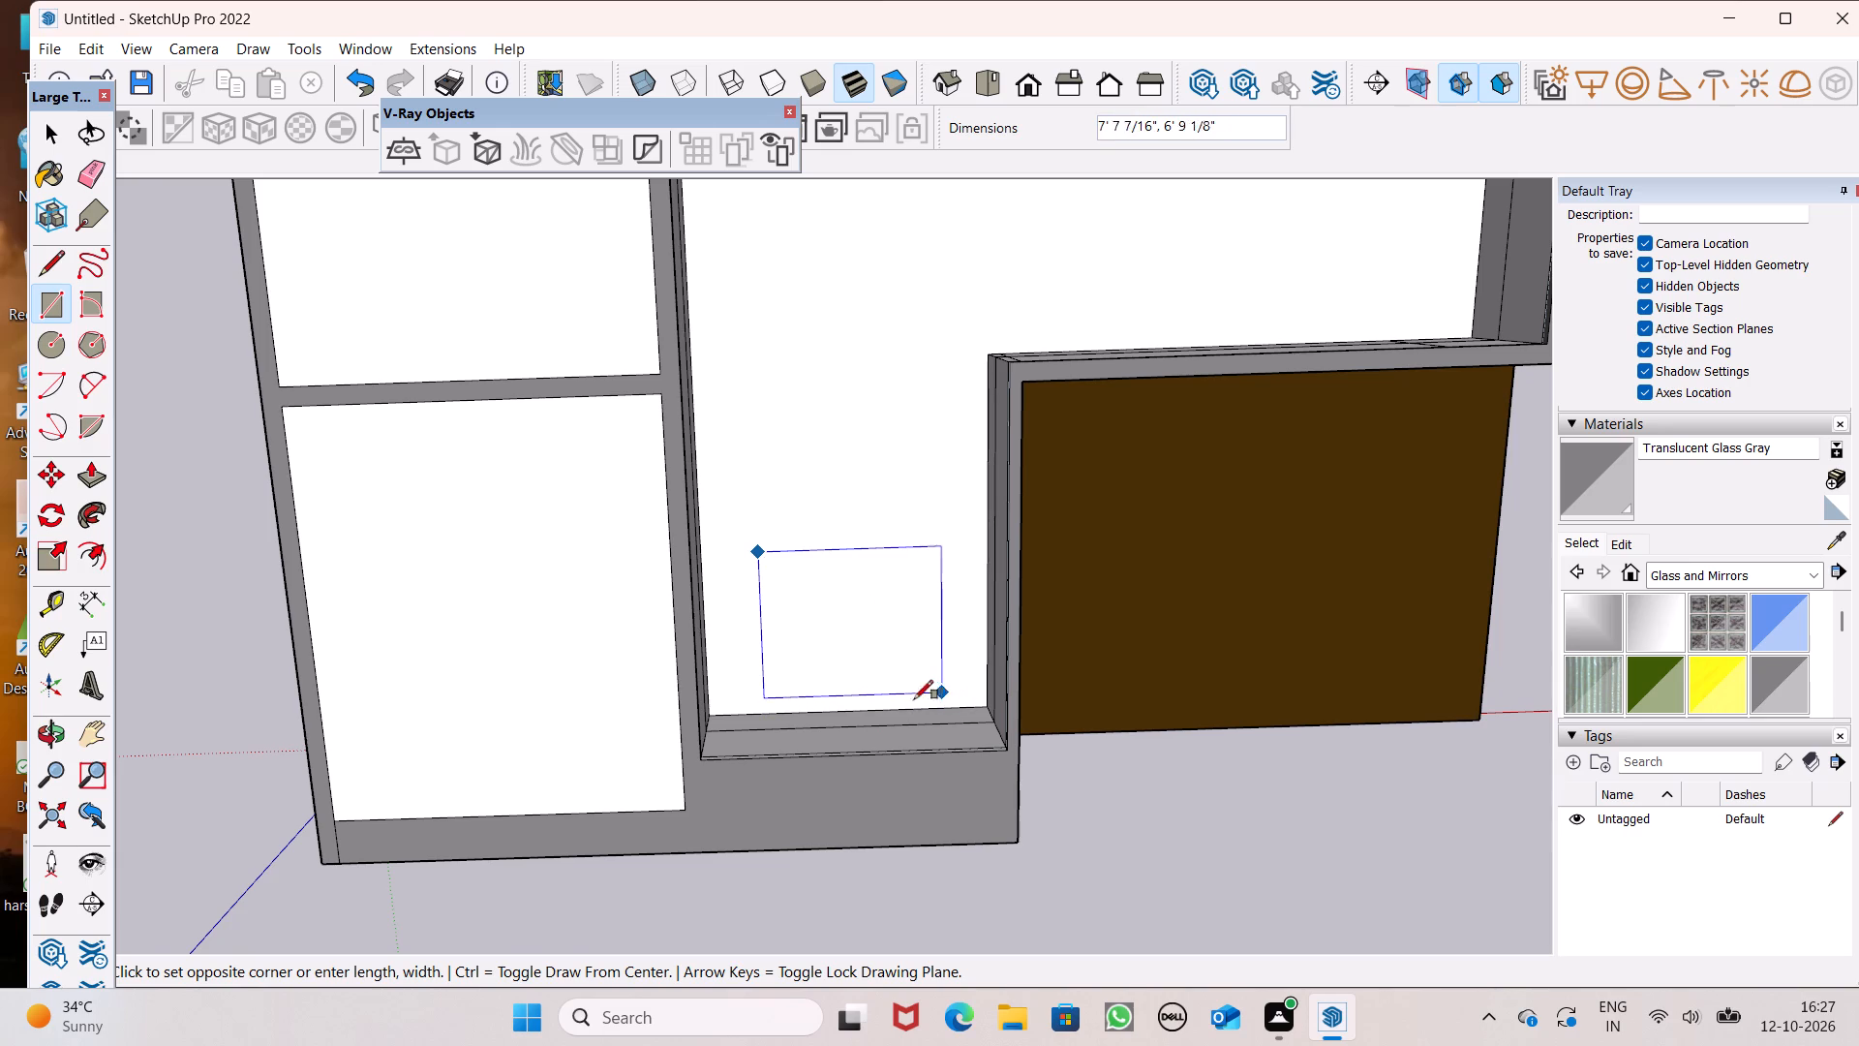
key(space)
click(64, 292)
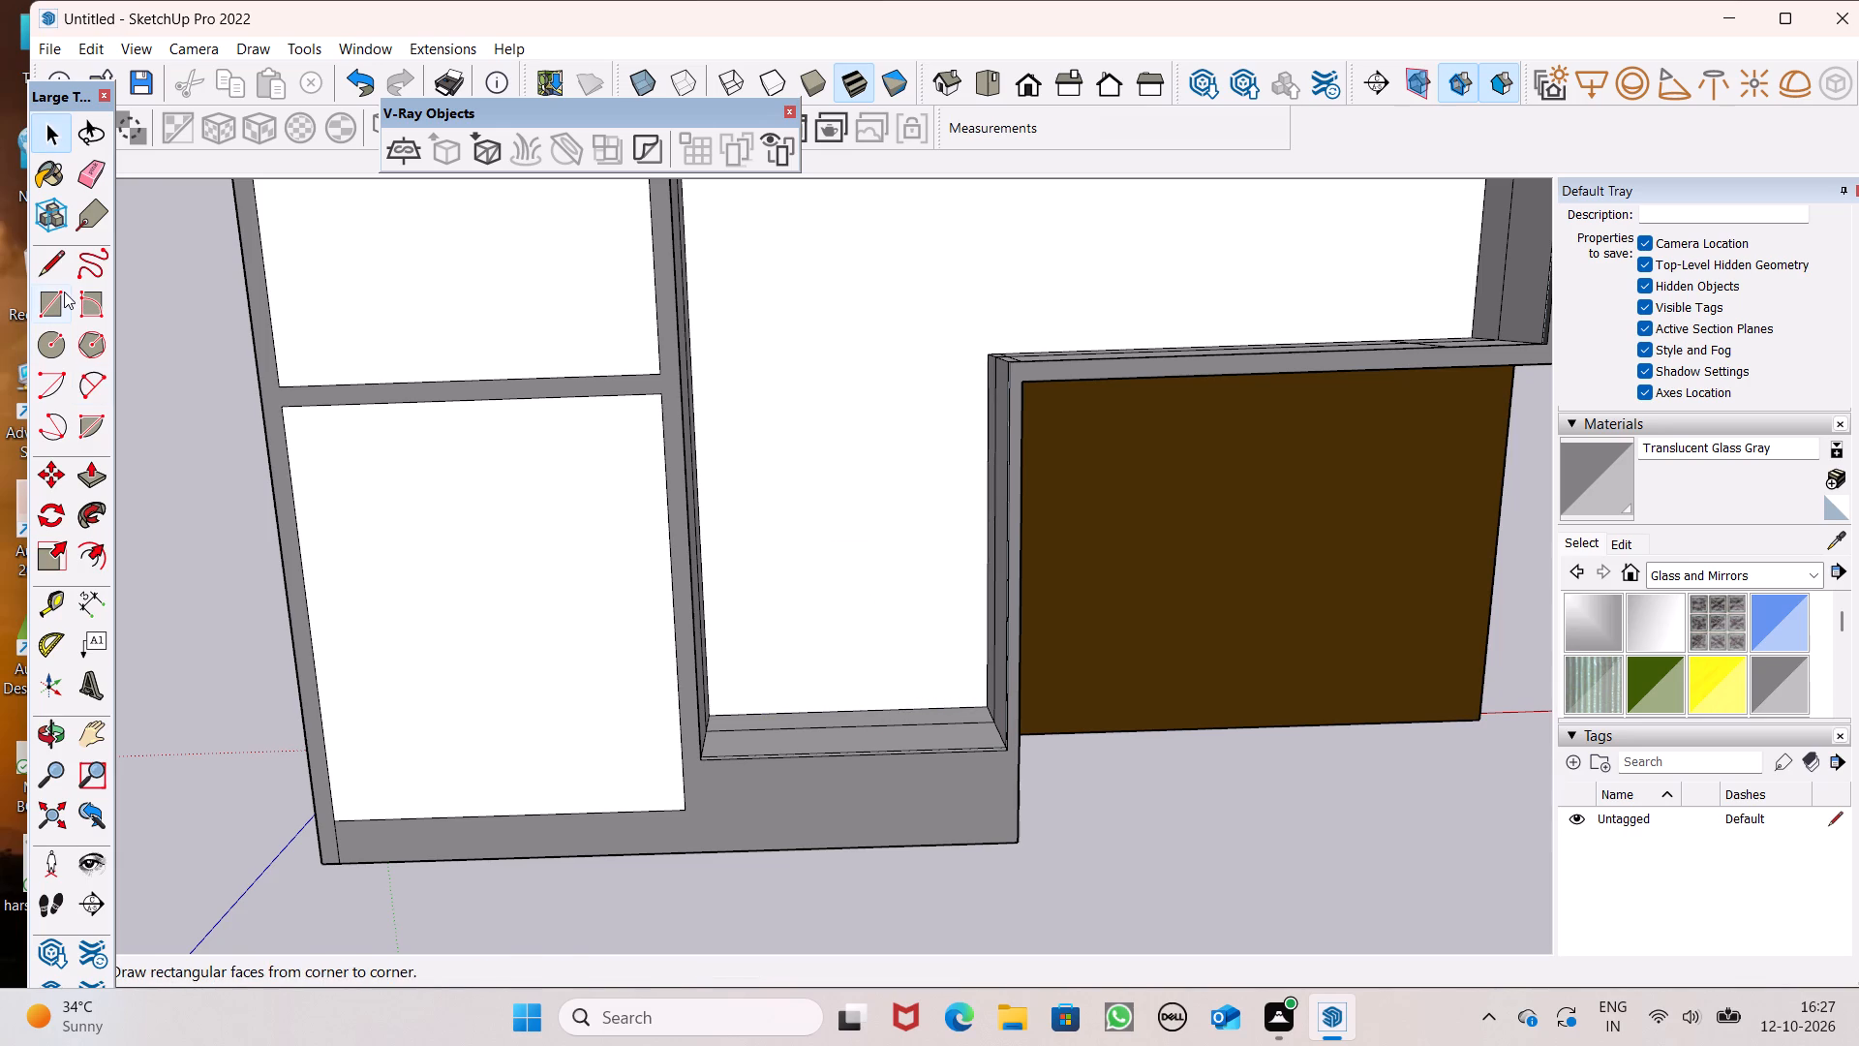
click(716, 536)
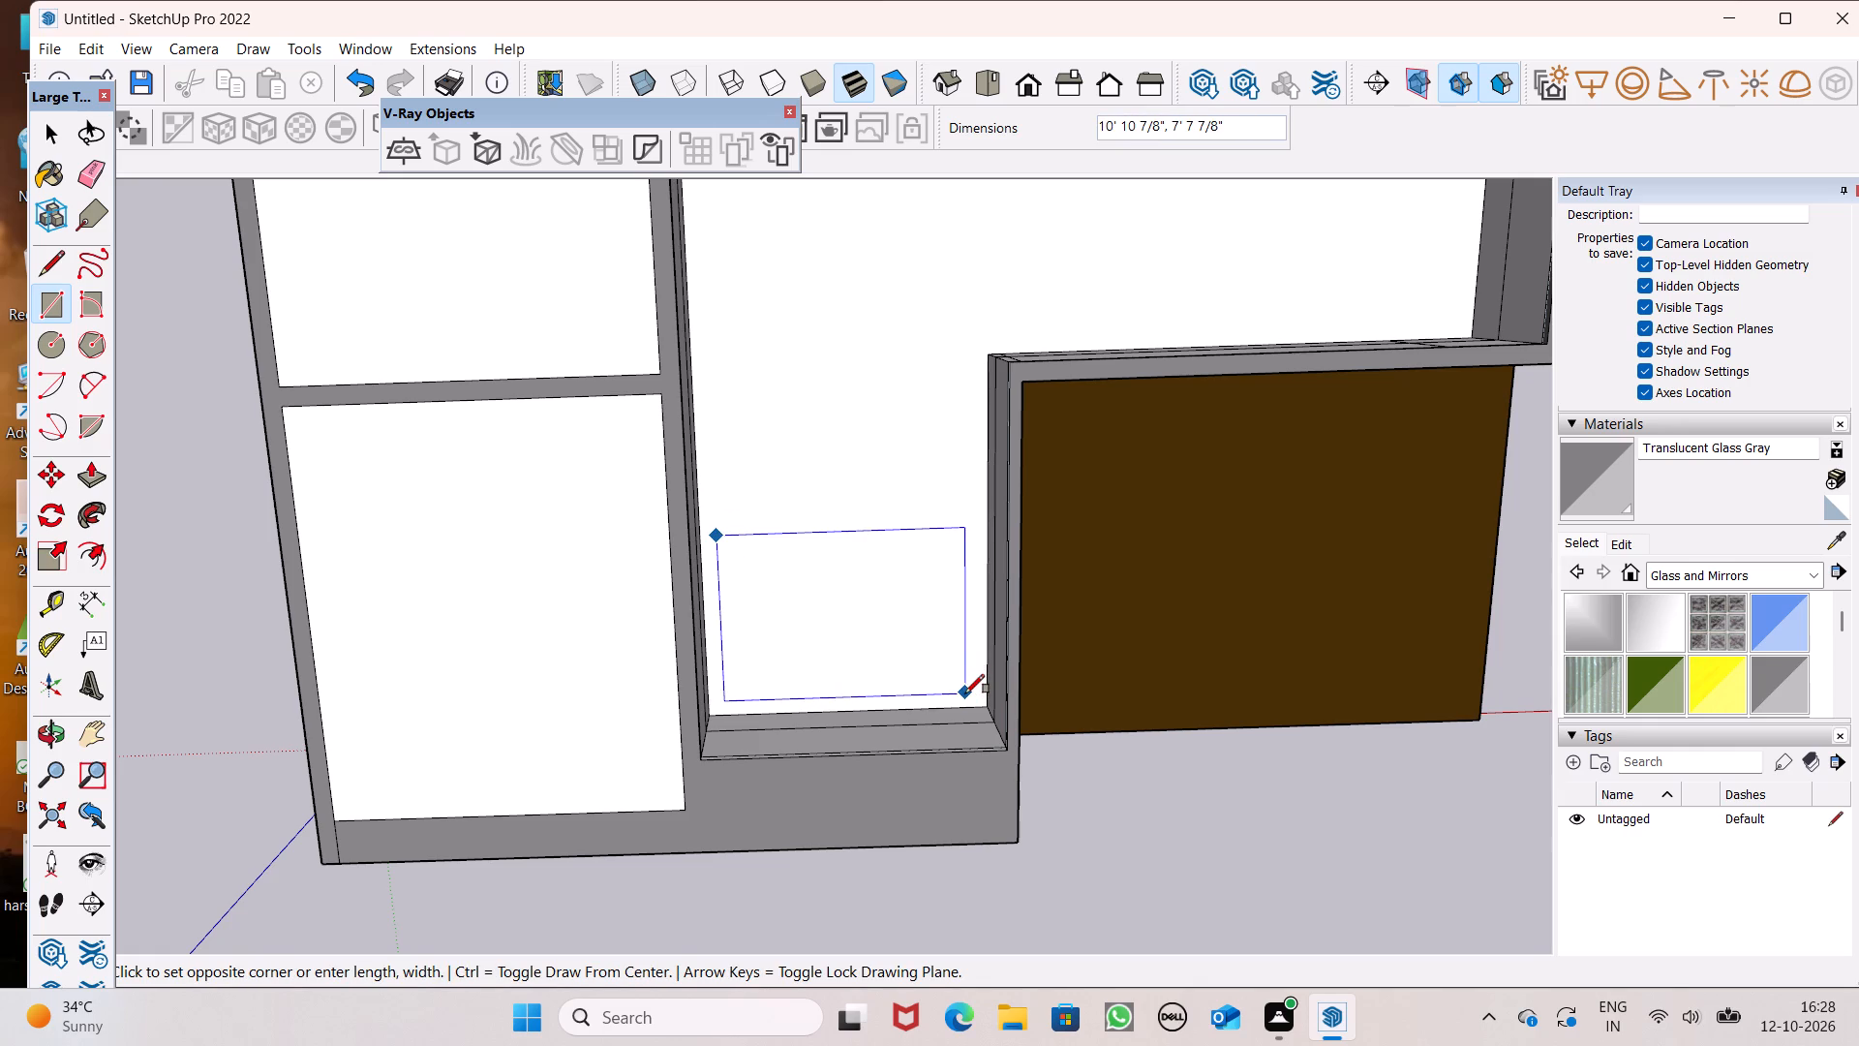
click(965, 690)
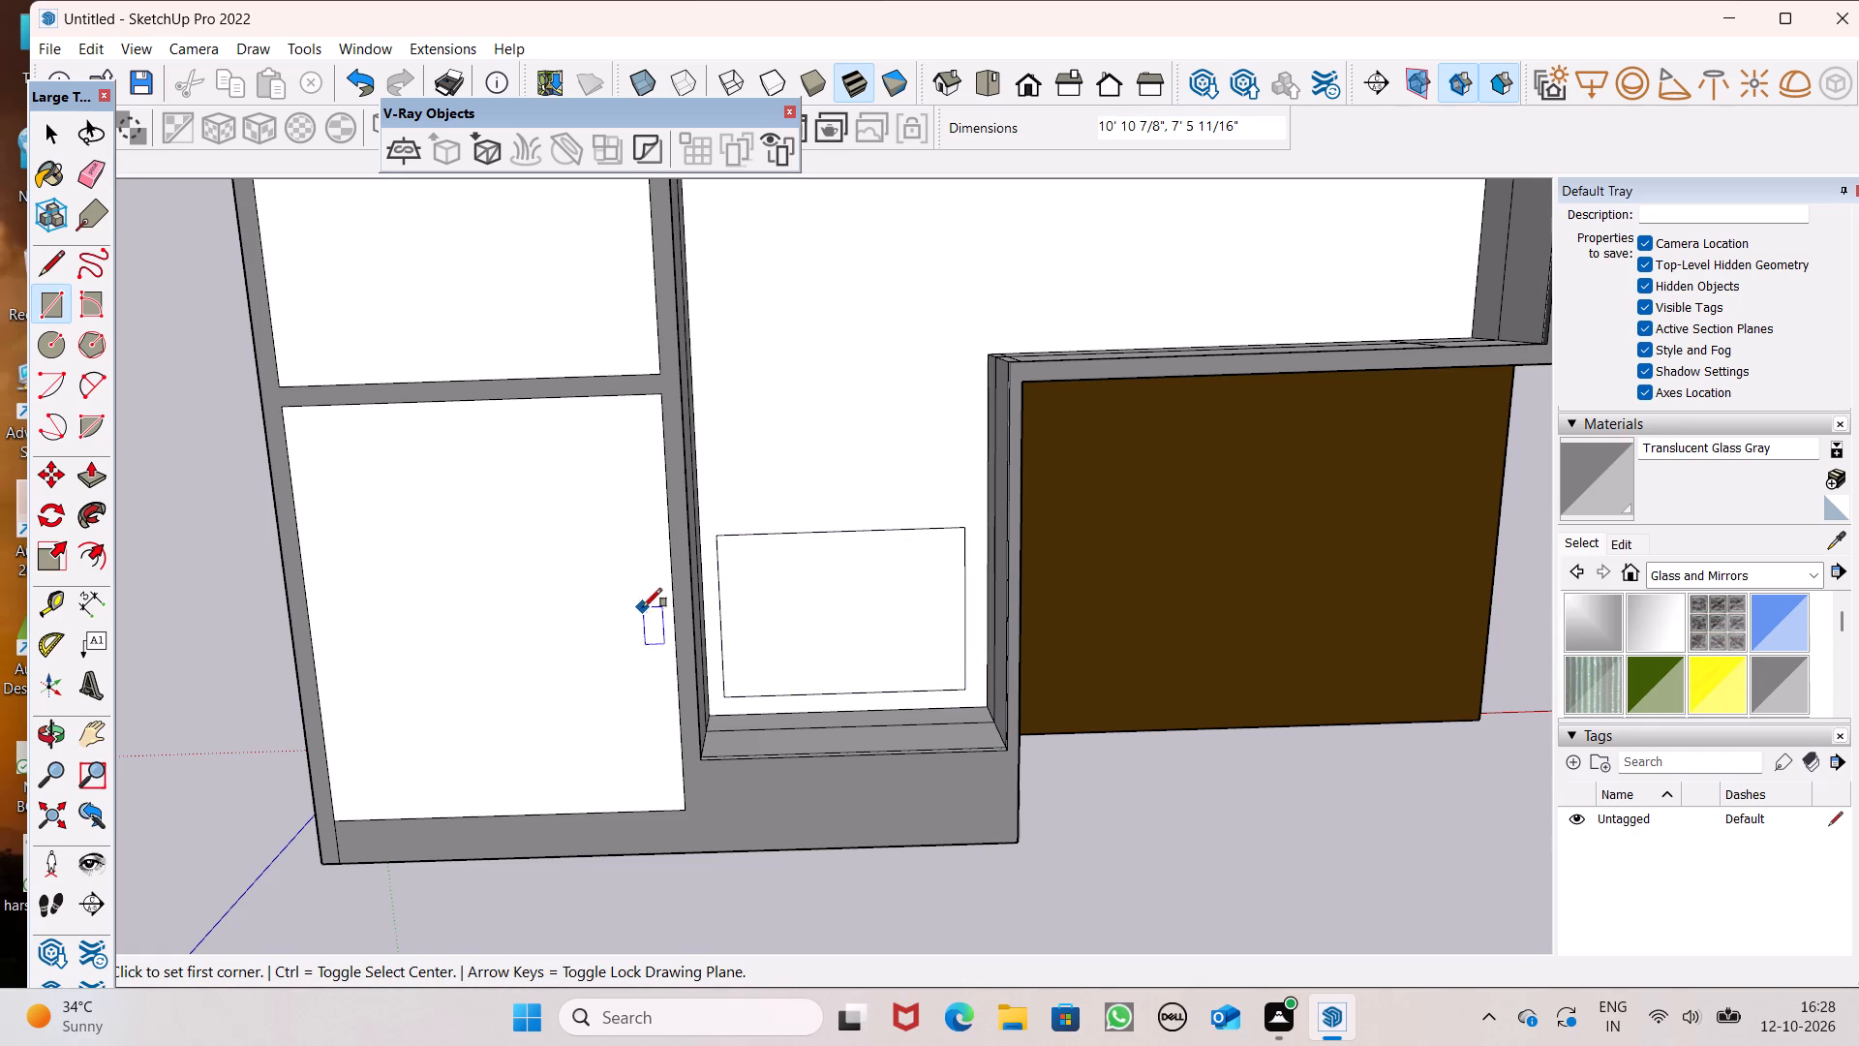
Push/Pull the new terrace rectangle upward about 7' 1" to form a rooftop block.
click(111, 483)
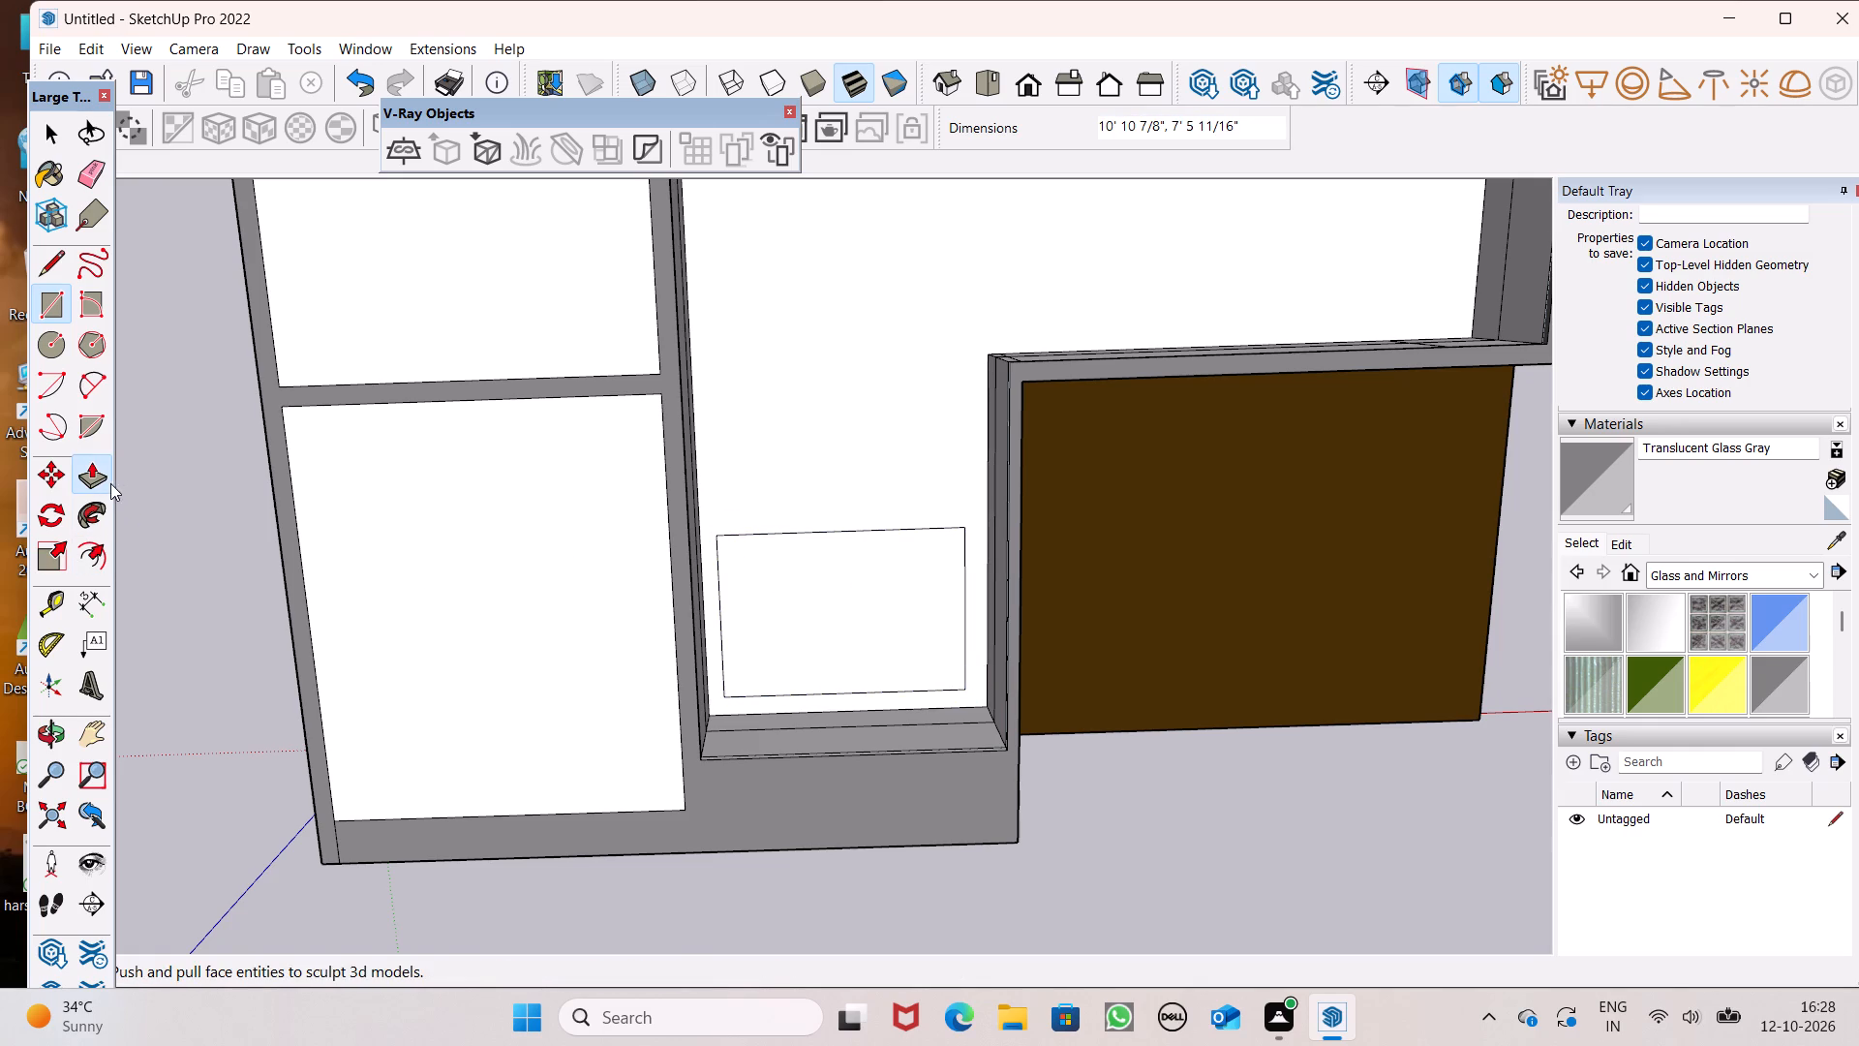
scroll(784, 767, down, 4)
drag(811, 683, 796, 715)
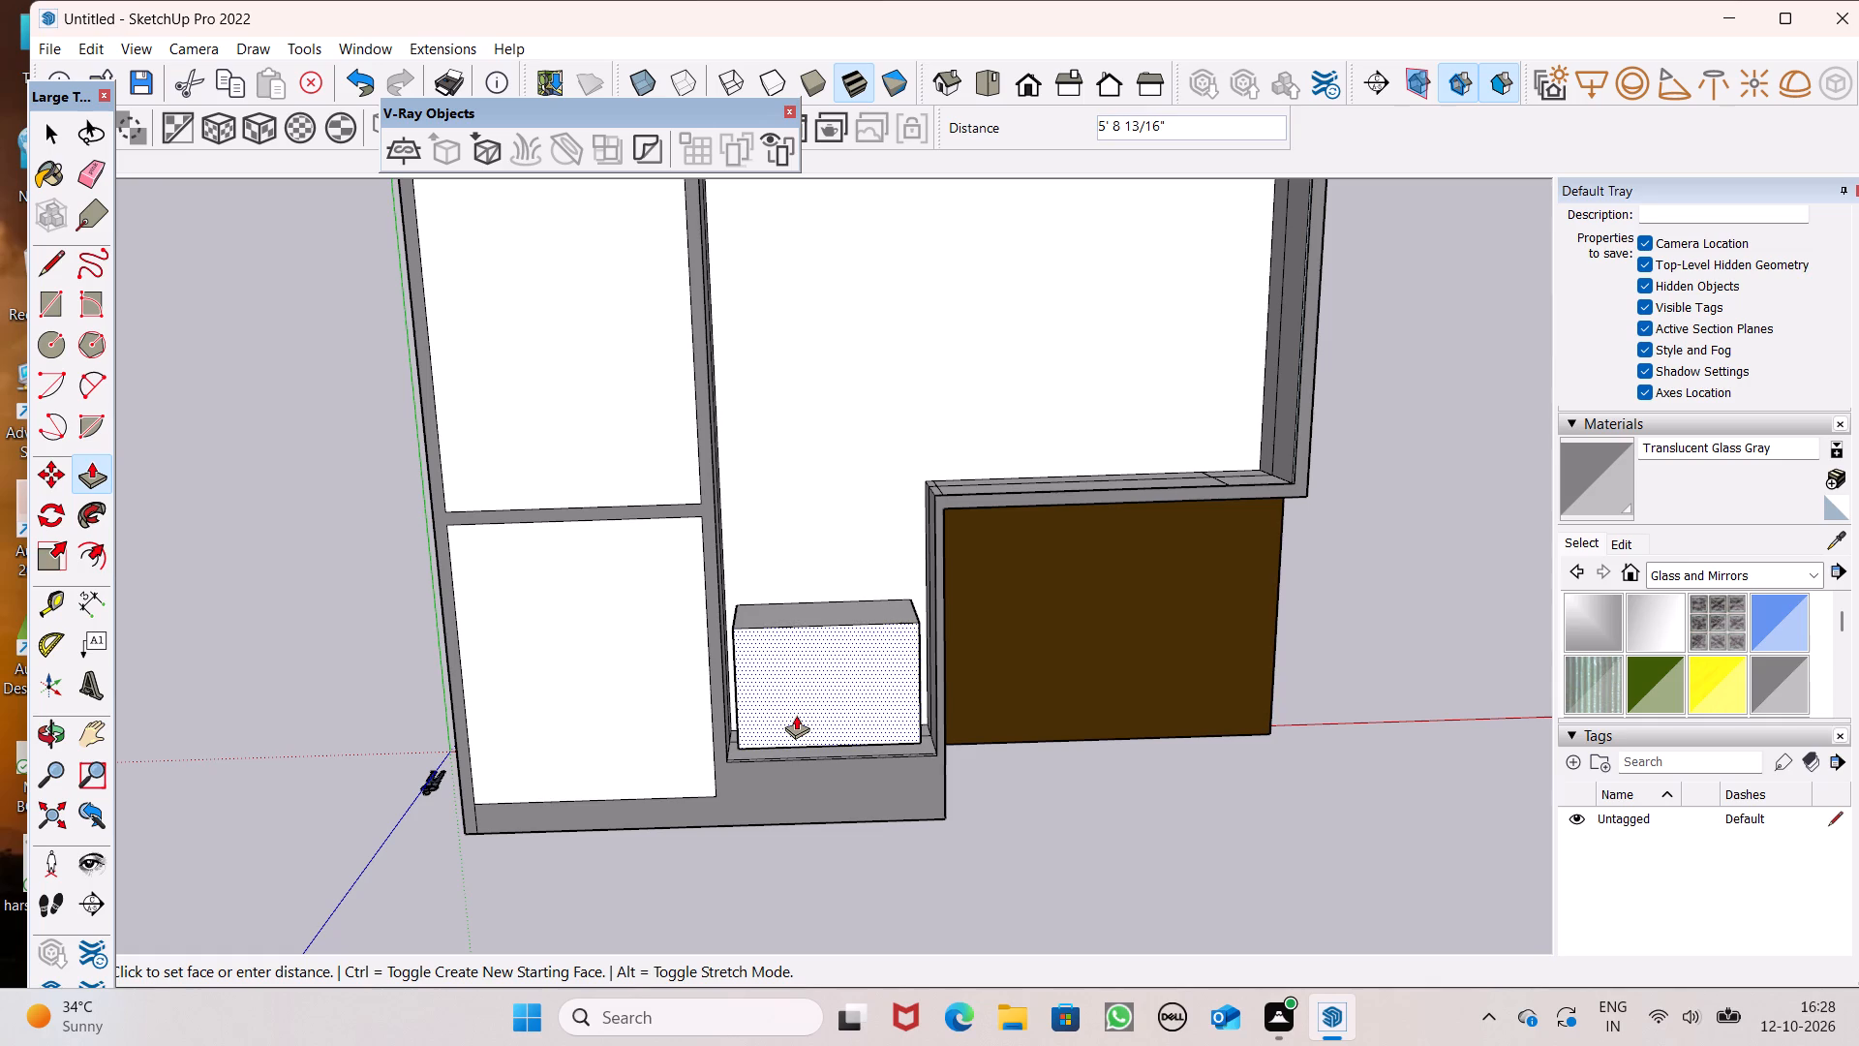
drag(796, 715, 795, 722)
Push/Pull the rooftop block's top face upward by about 1' 5" so it stands higher above the parapet.
scroll(907, 689, down, 3)
middle_drag(927, 793, 855, 363)
middle_drag(874, 438, 876, 372)
scroll(874, 438, up, 4)
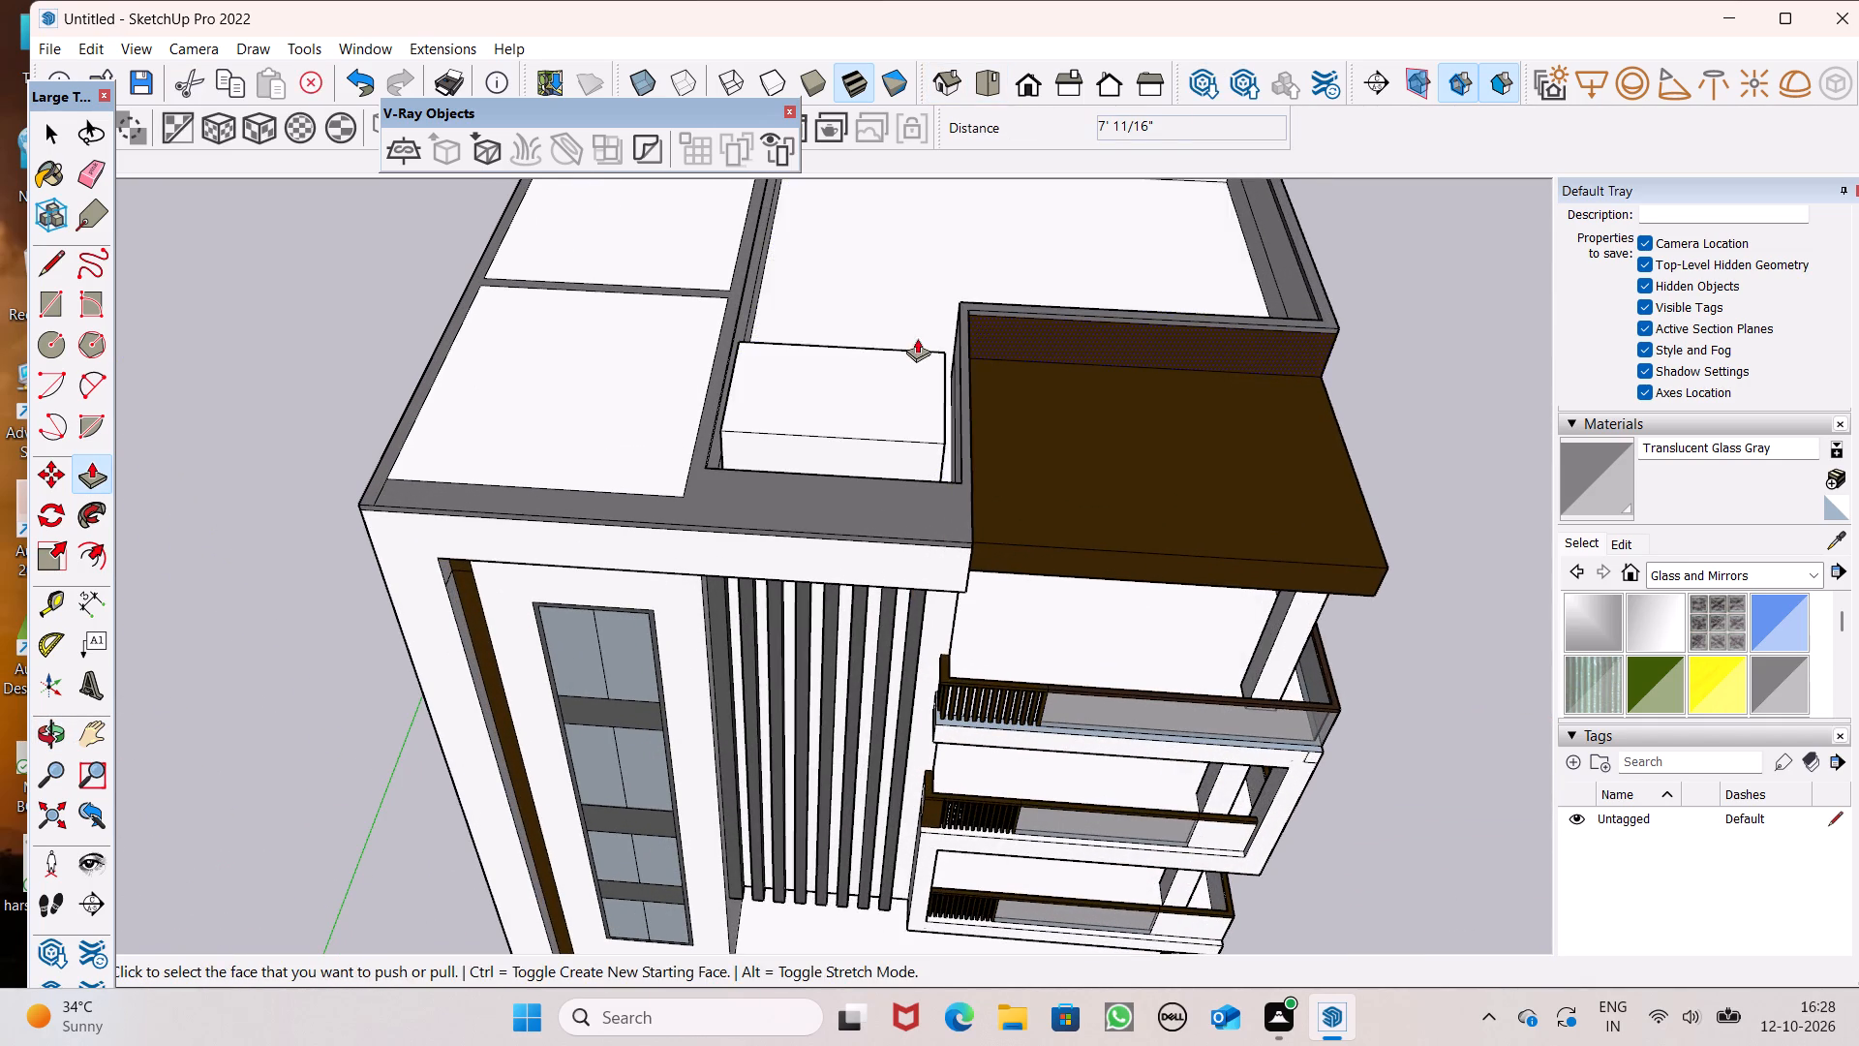
middle_drag(903, 321, 917, 232)
scroll(872, 275, up, 5)
middle_drag(766, 367, 807, 253)
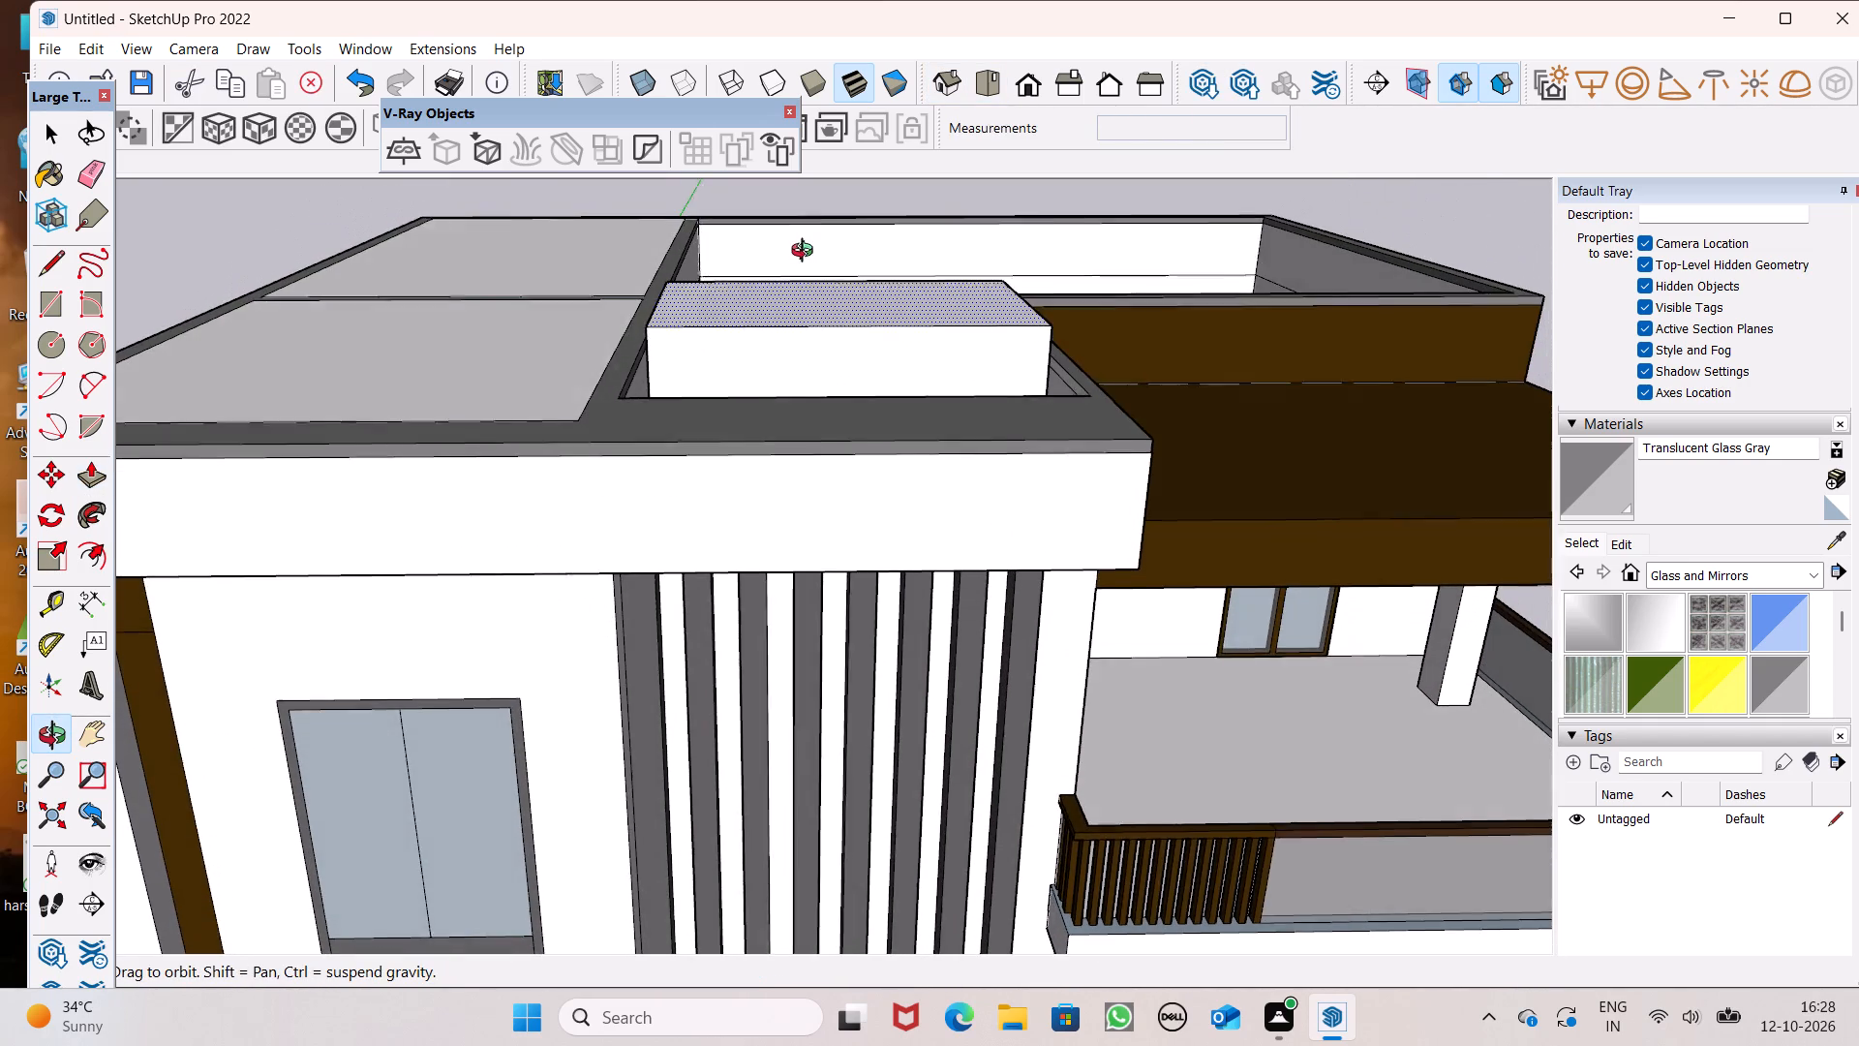
middle_drag(807, 253, 809, 250)
scroll(800, 263, up, 2)
drag(787, 331, 800, 250)
Raise the rooftop block's top face by about another 1' 1/2" with Push/Pull.
scroll(852, 292, down, 5)
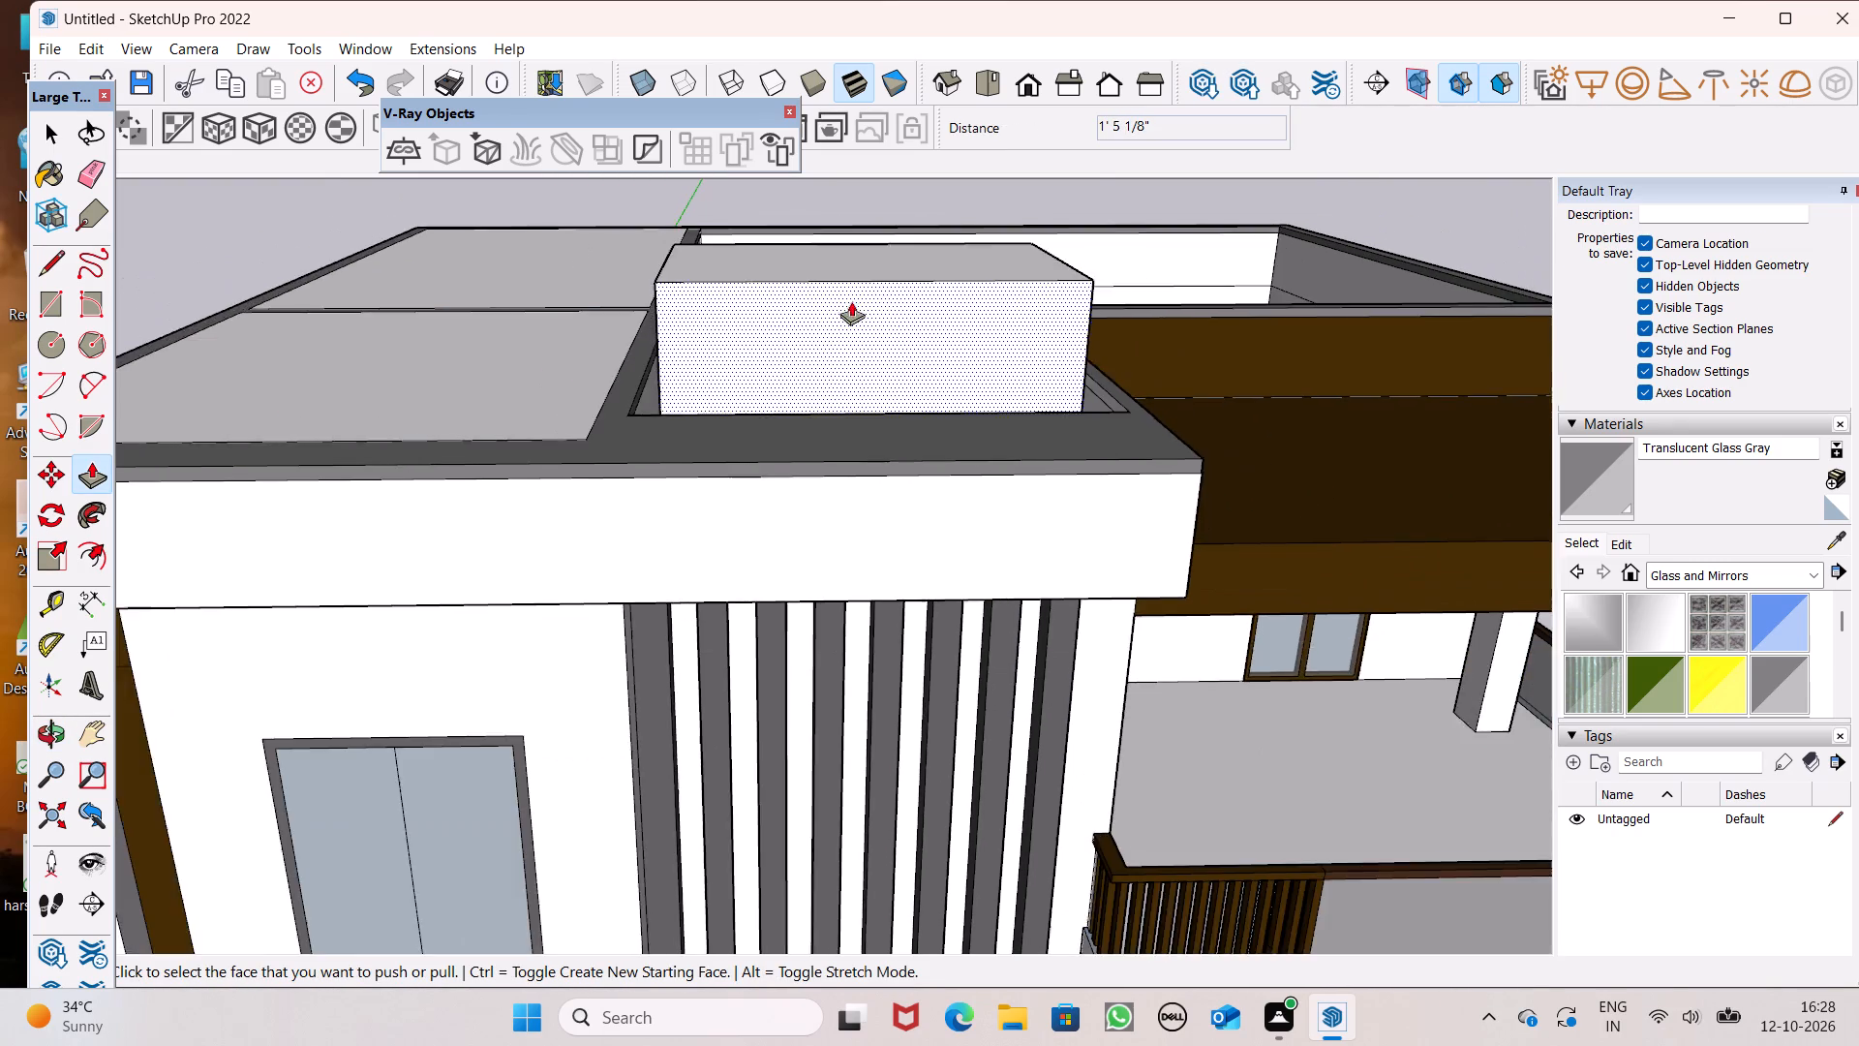
scroll(921, 280, down, 8)
middle_drag(963, 317, 965, 198)
scroll(965, 220, up, 1)
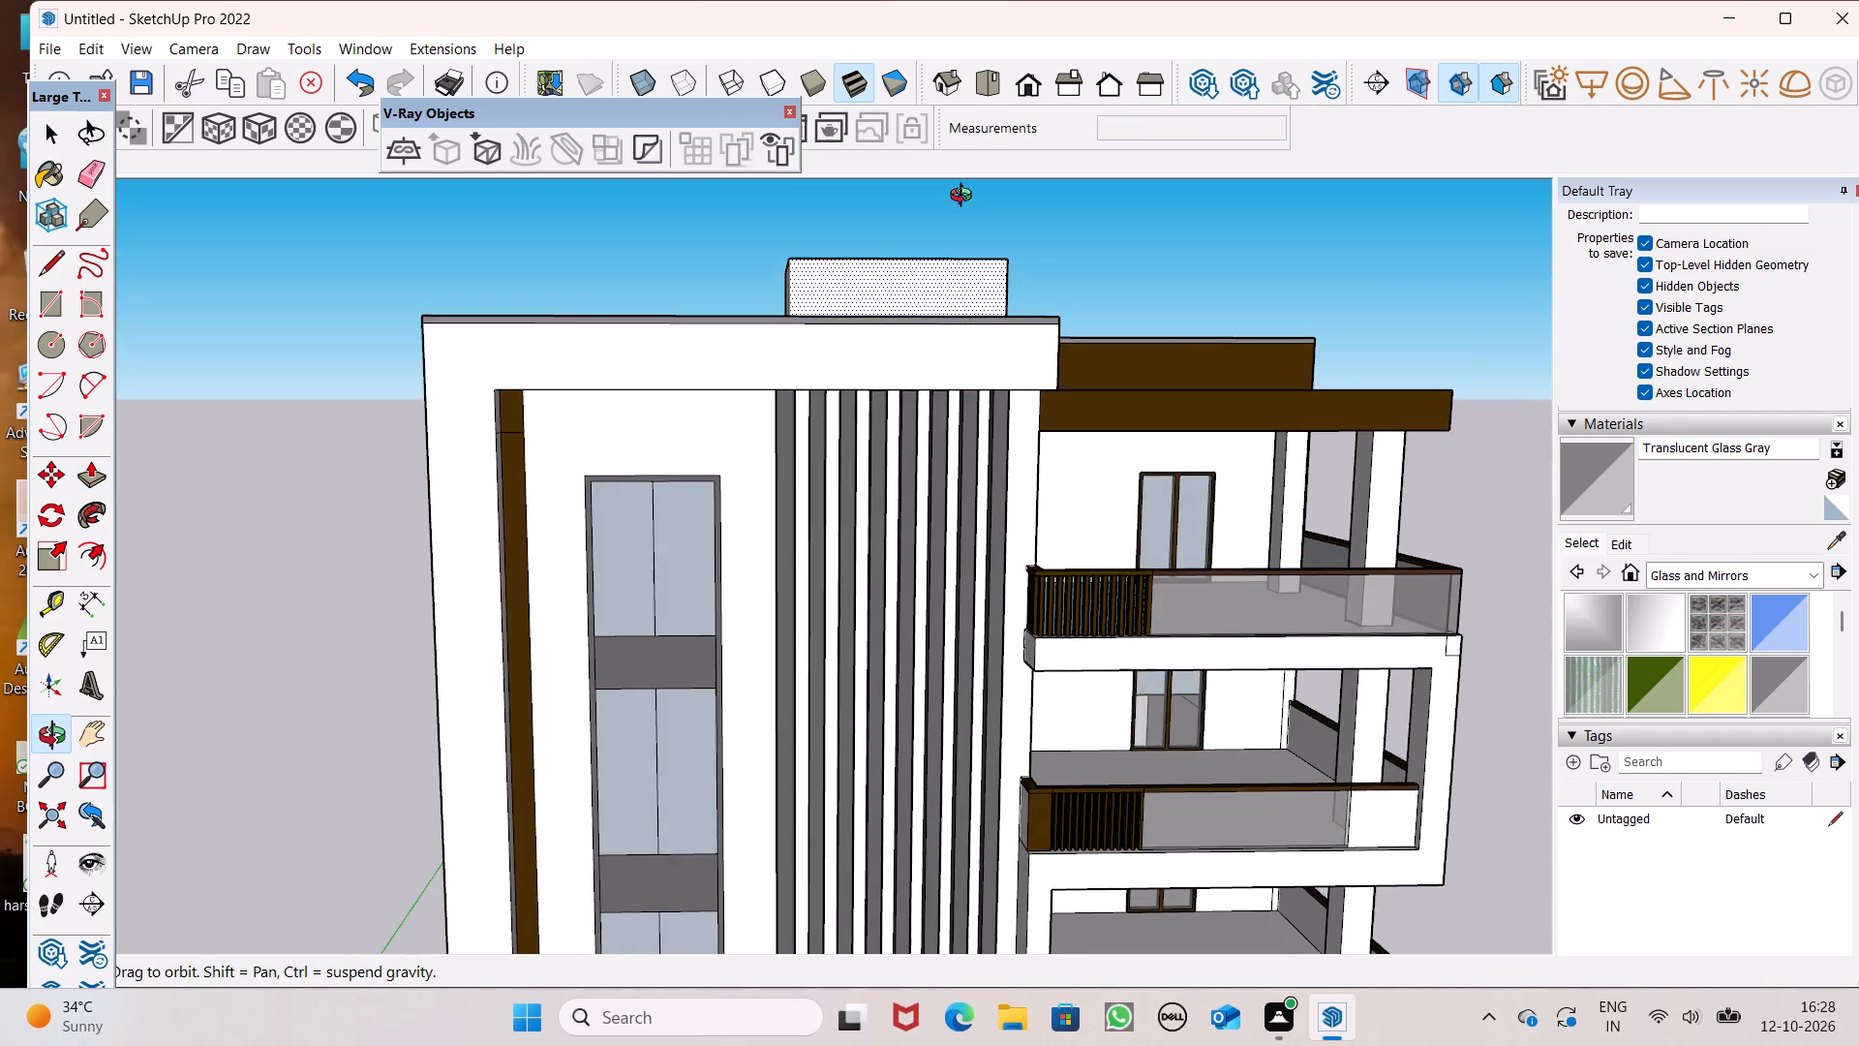
middle_drag(965, 198, 965, 248)
scroll(920, 188, up, 4)
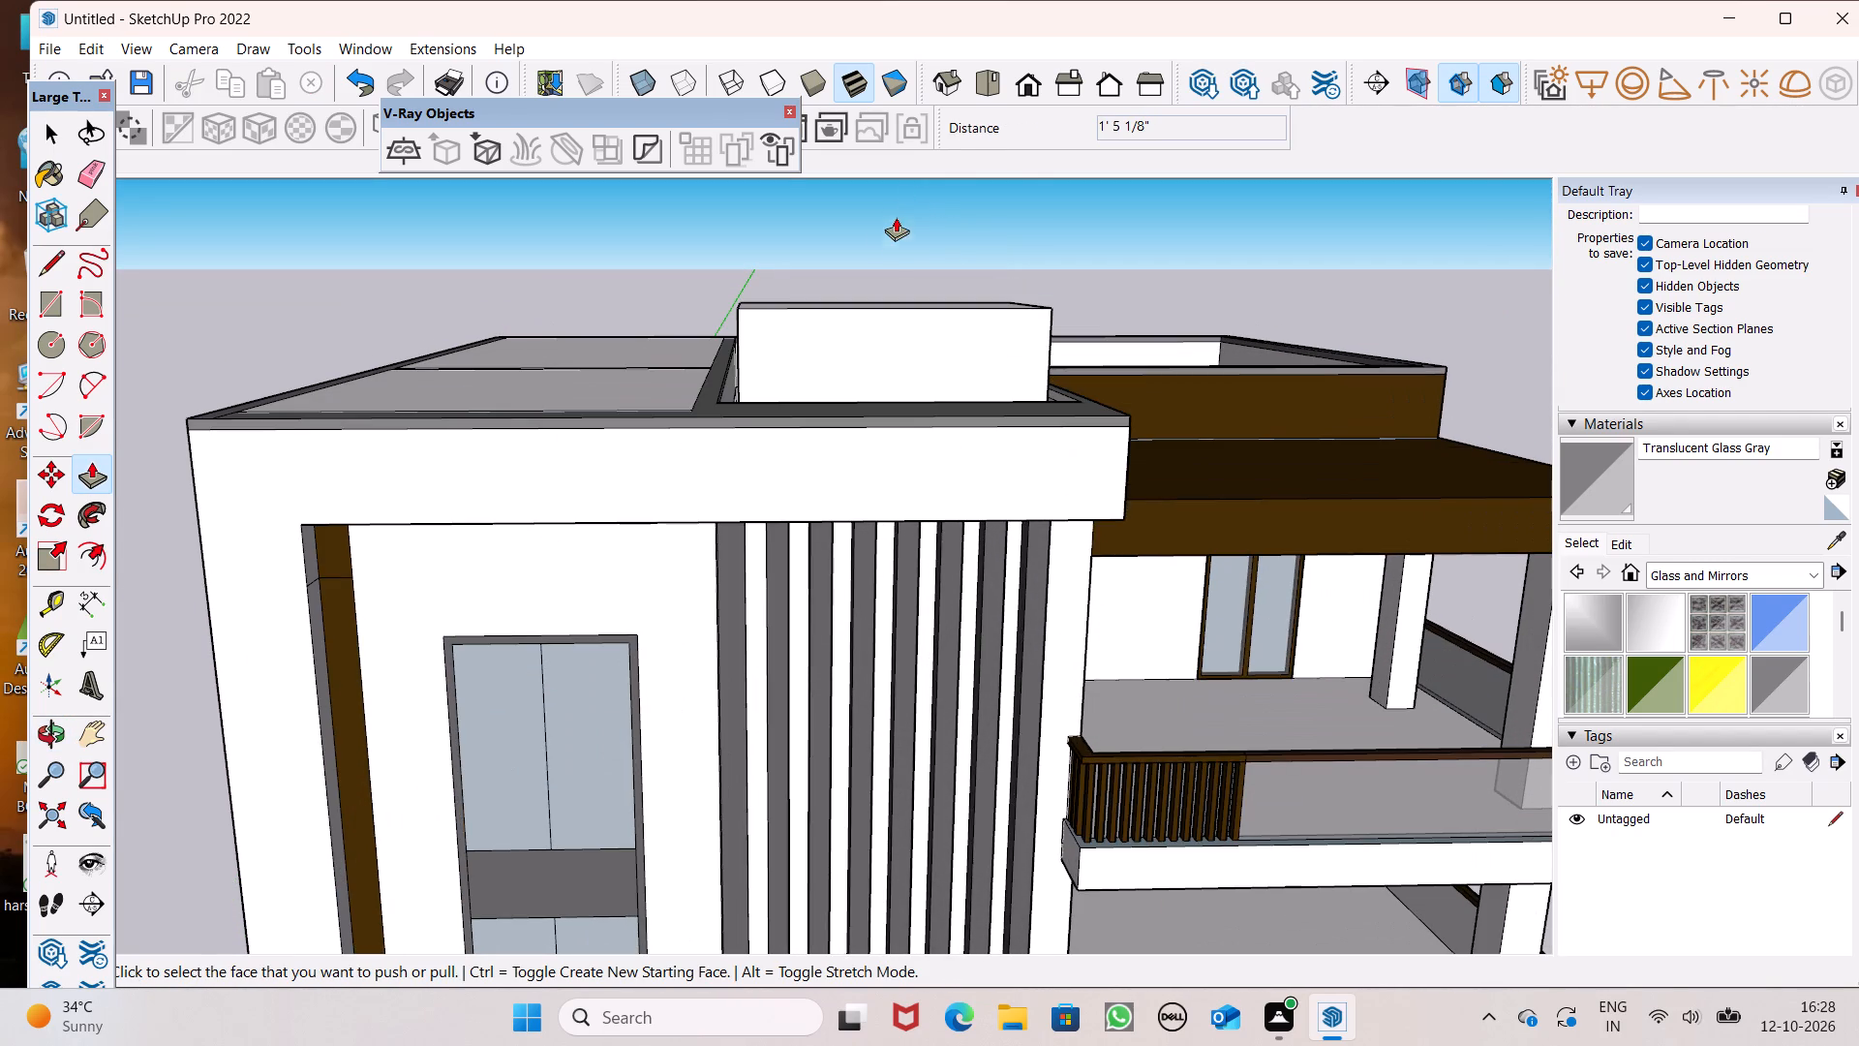
scroll(903, 231, down, 3)
middle_drag(902, 271, 939, 470)
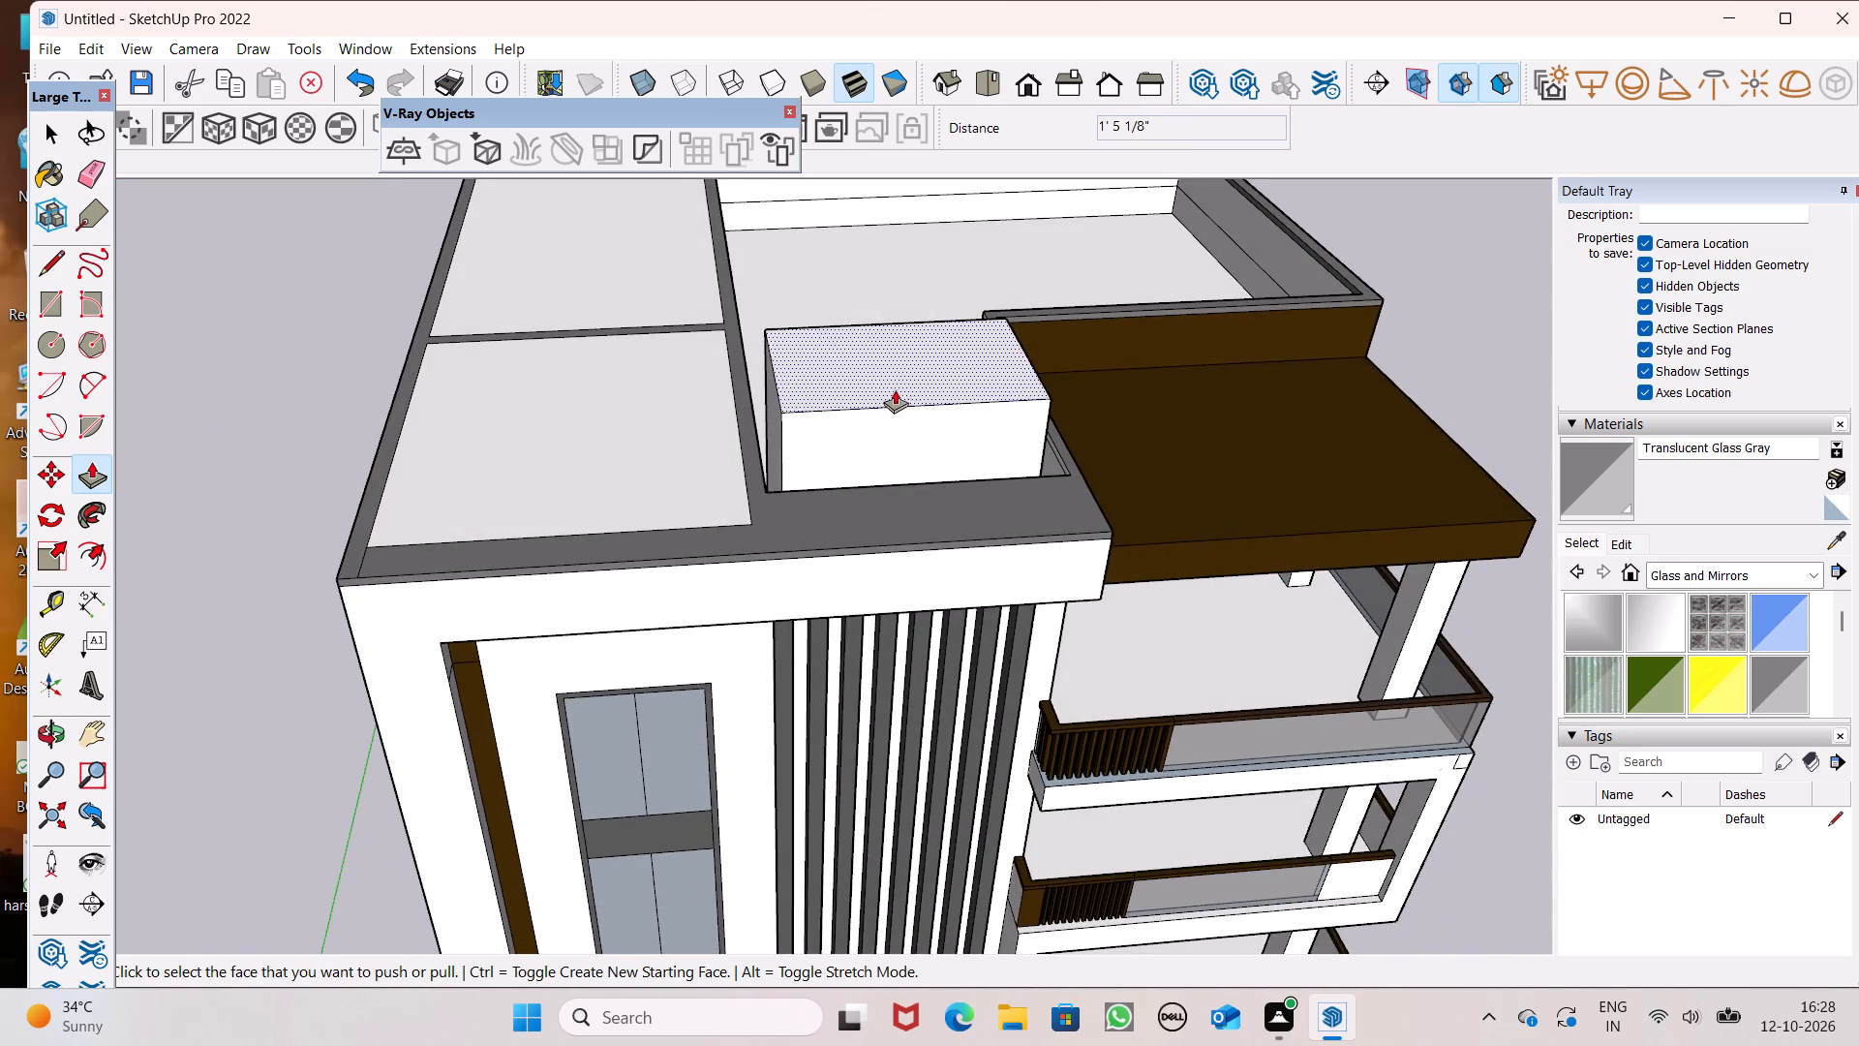
scroll(890, 385, up, 2)
drag(867, 366, 859, 338)
Push/Pull the rooftop block's top face downward by about 5 3/16".
scroll(923, 350, down, 2)
scroll(923, 354, up, 1)
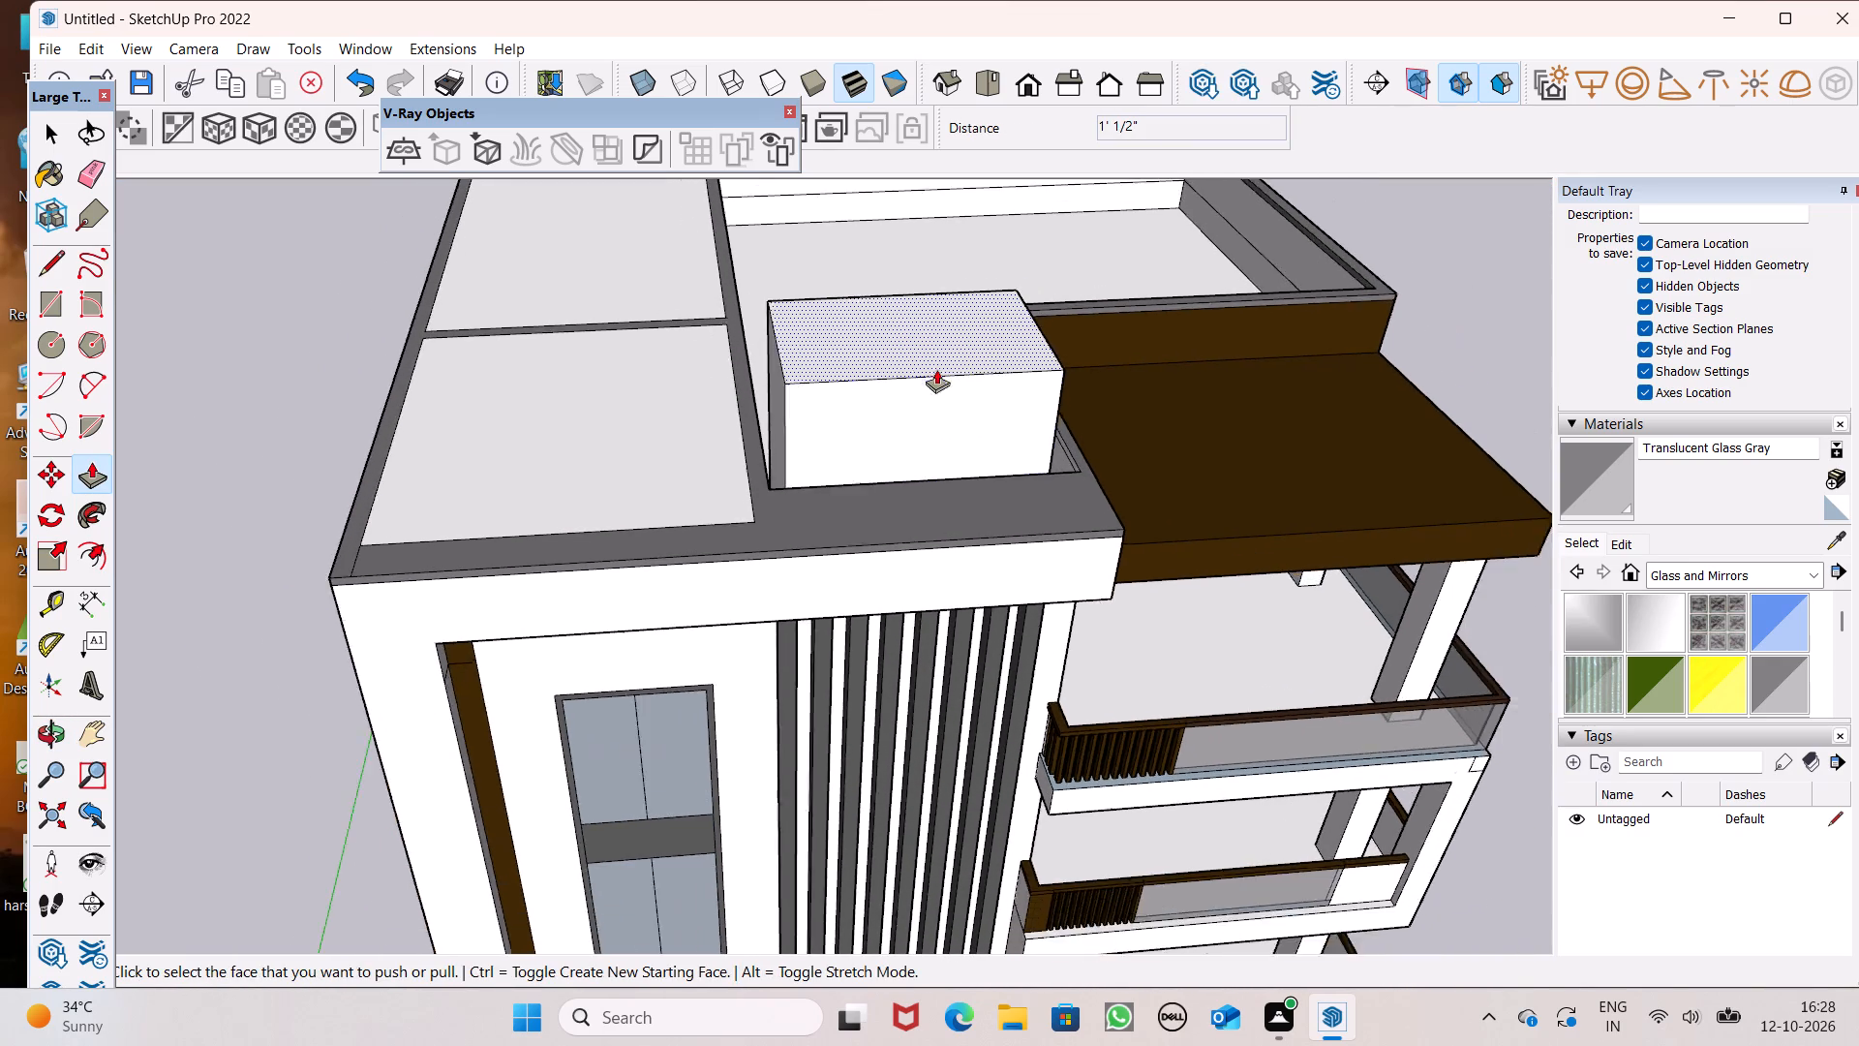
middle_drag(946, 391, 926, 219)
scroll(923, 318, down, 4)
middle_drag(942, 323, 939, 323)
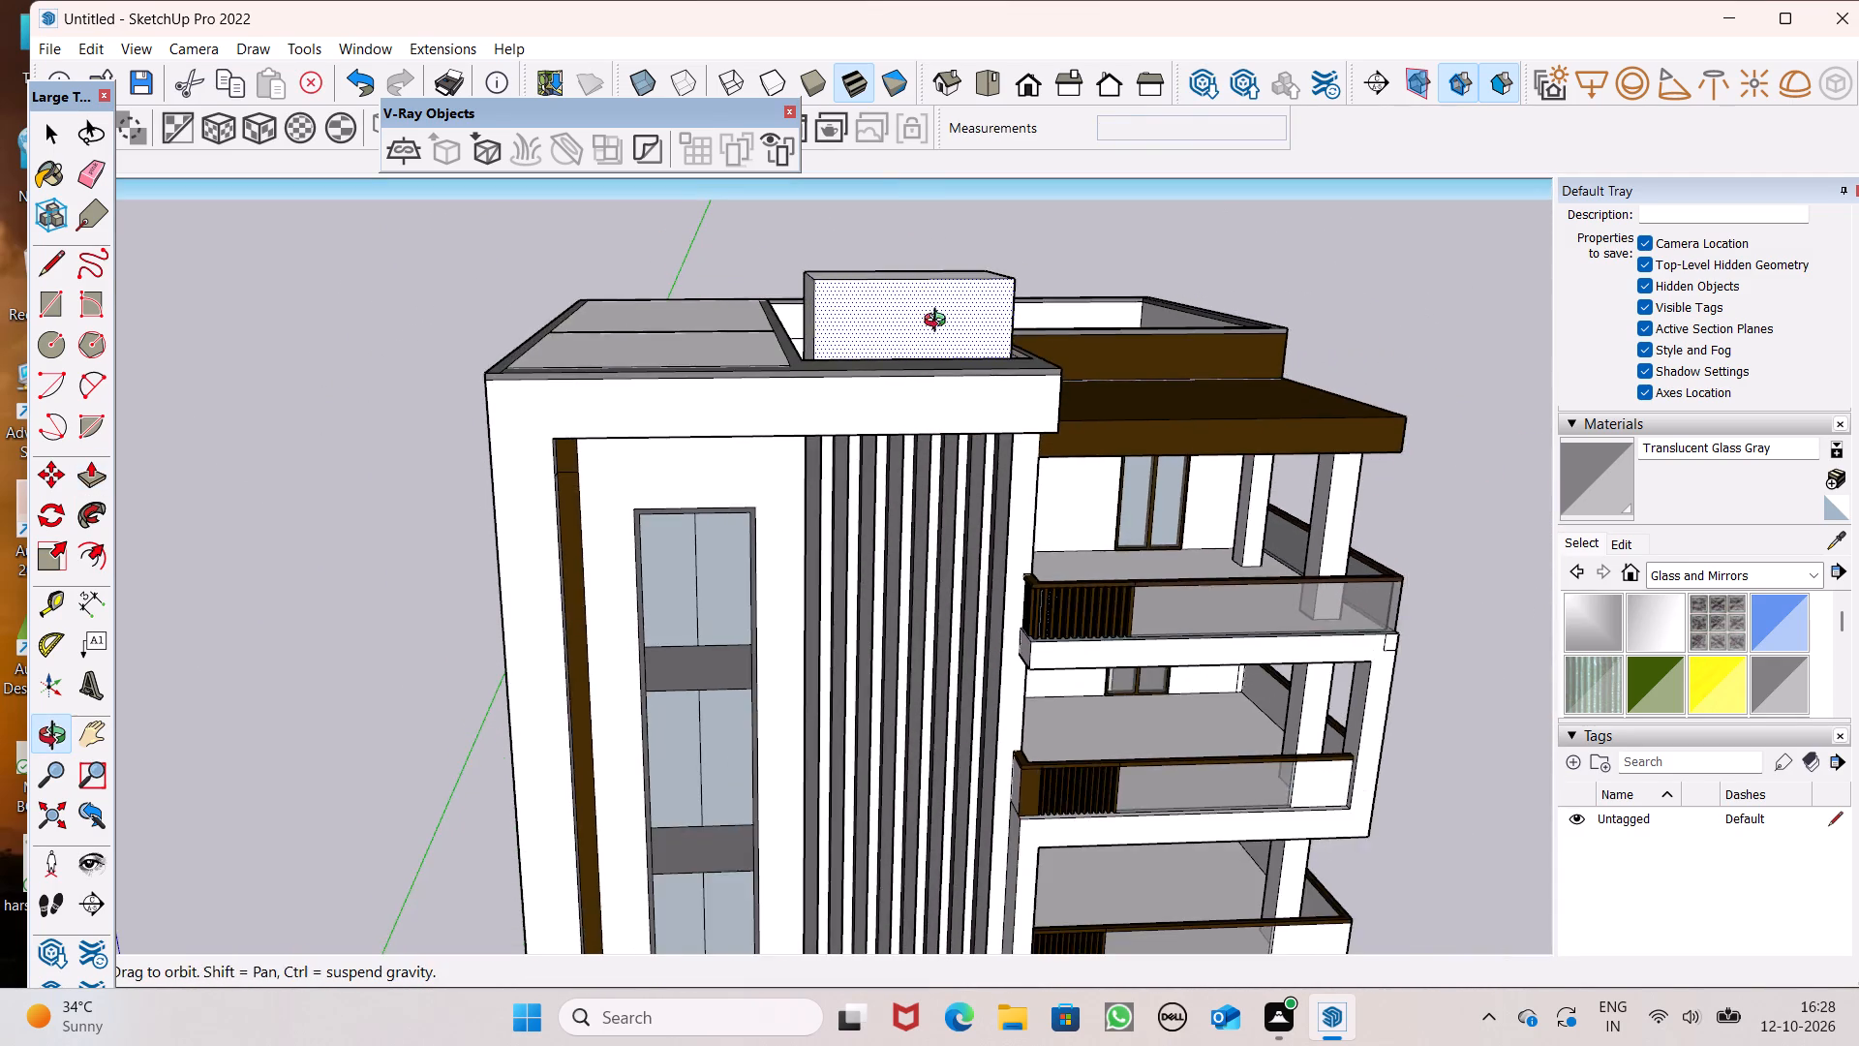
middle_drag(939, 323, 908, 249)
scroll(893, 205, up, 1)
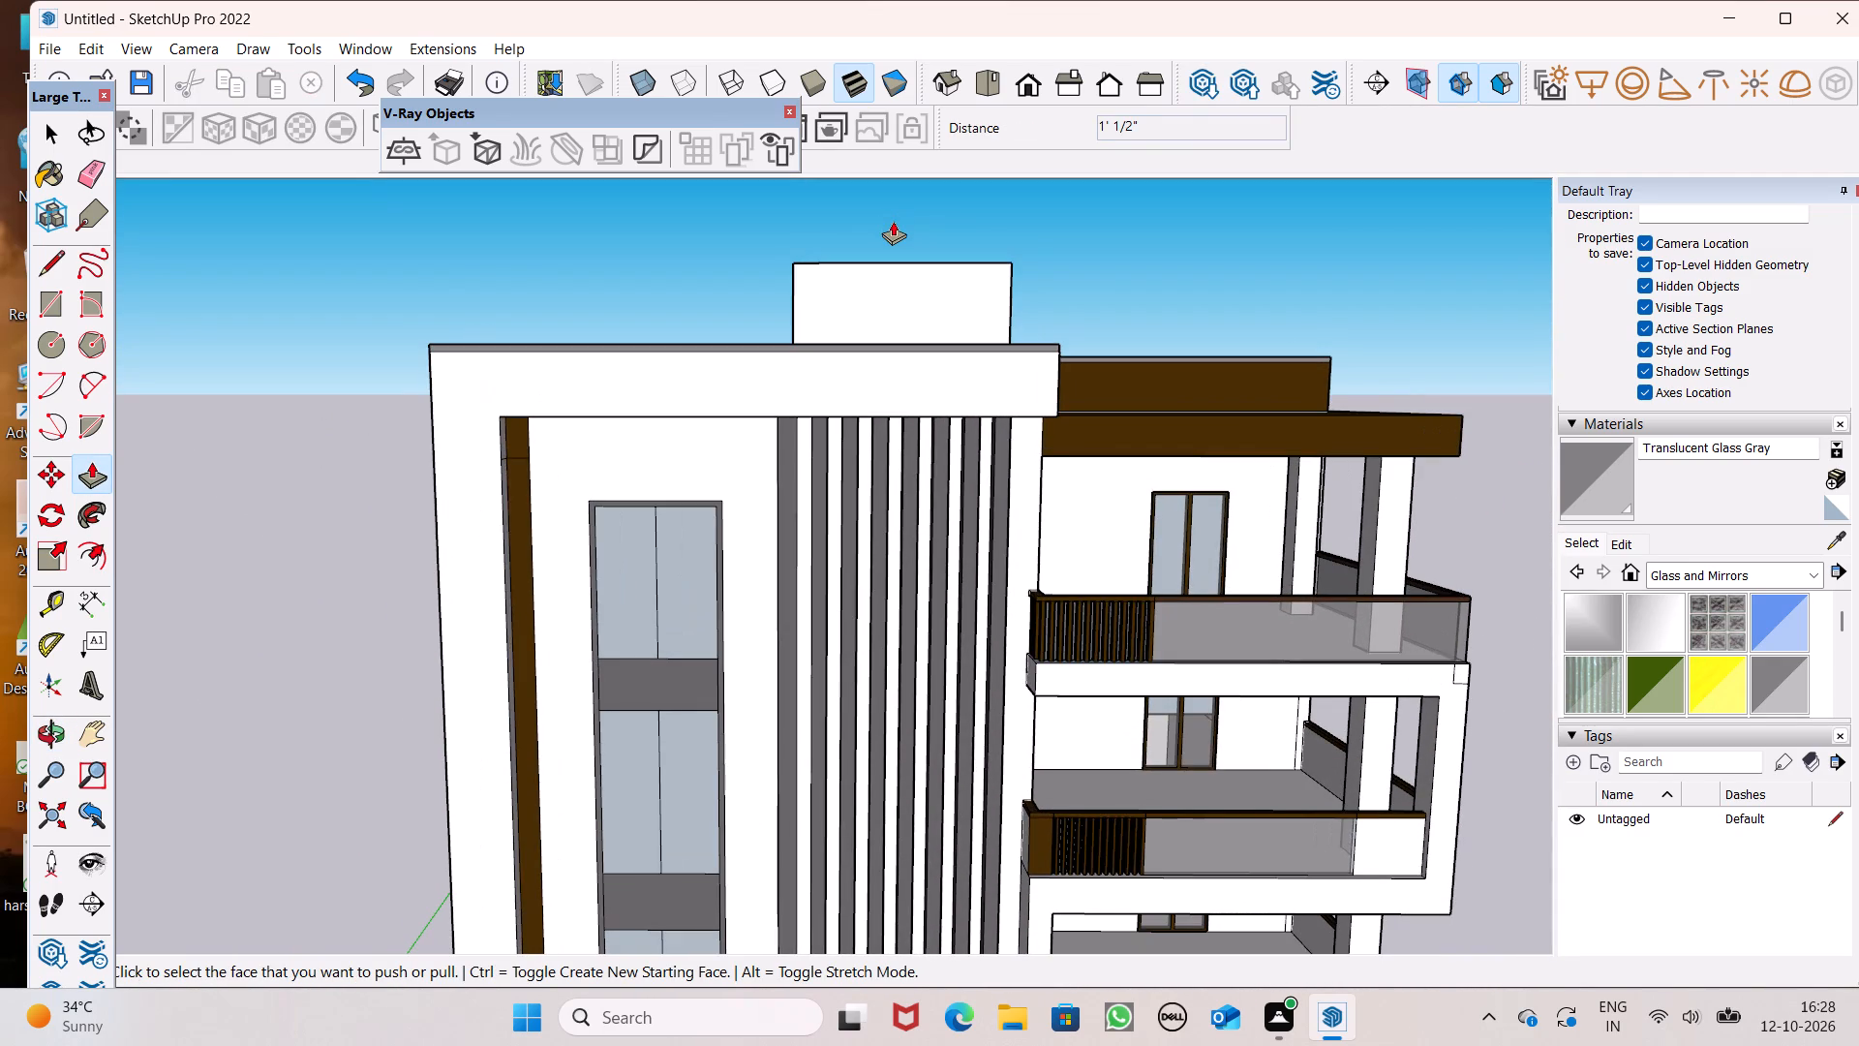
scroll(880, 217, up, 2)
middle_drag(859, 276, 881, 484)
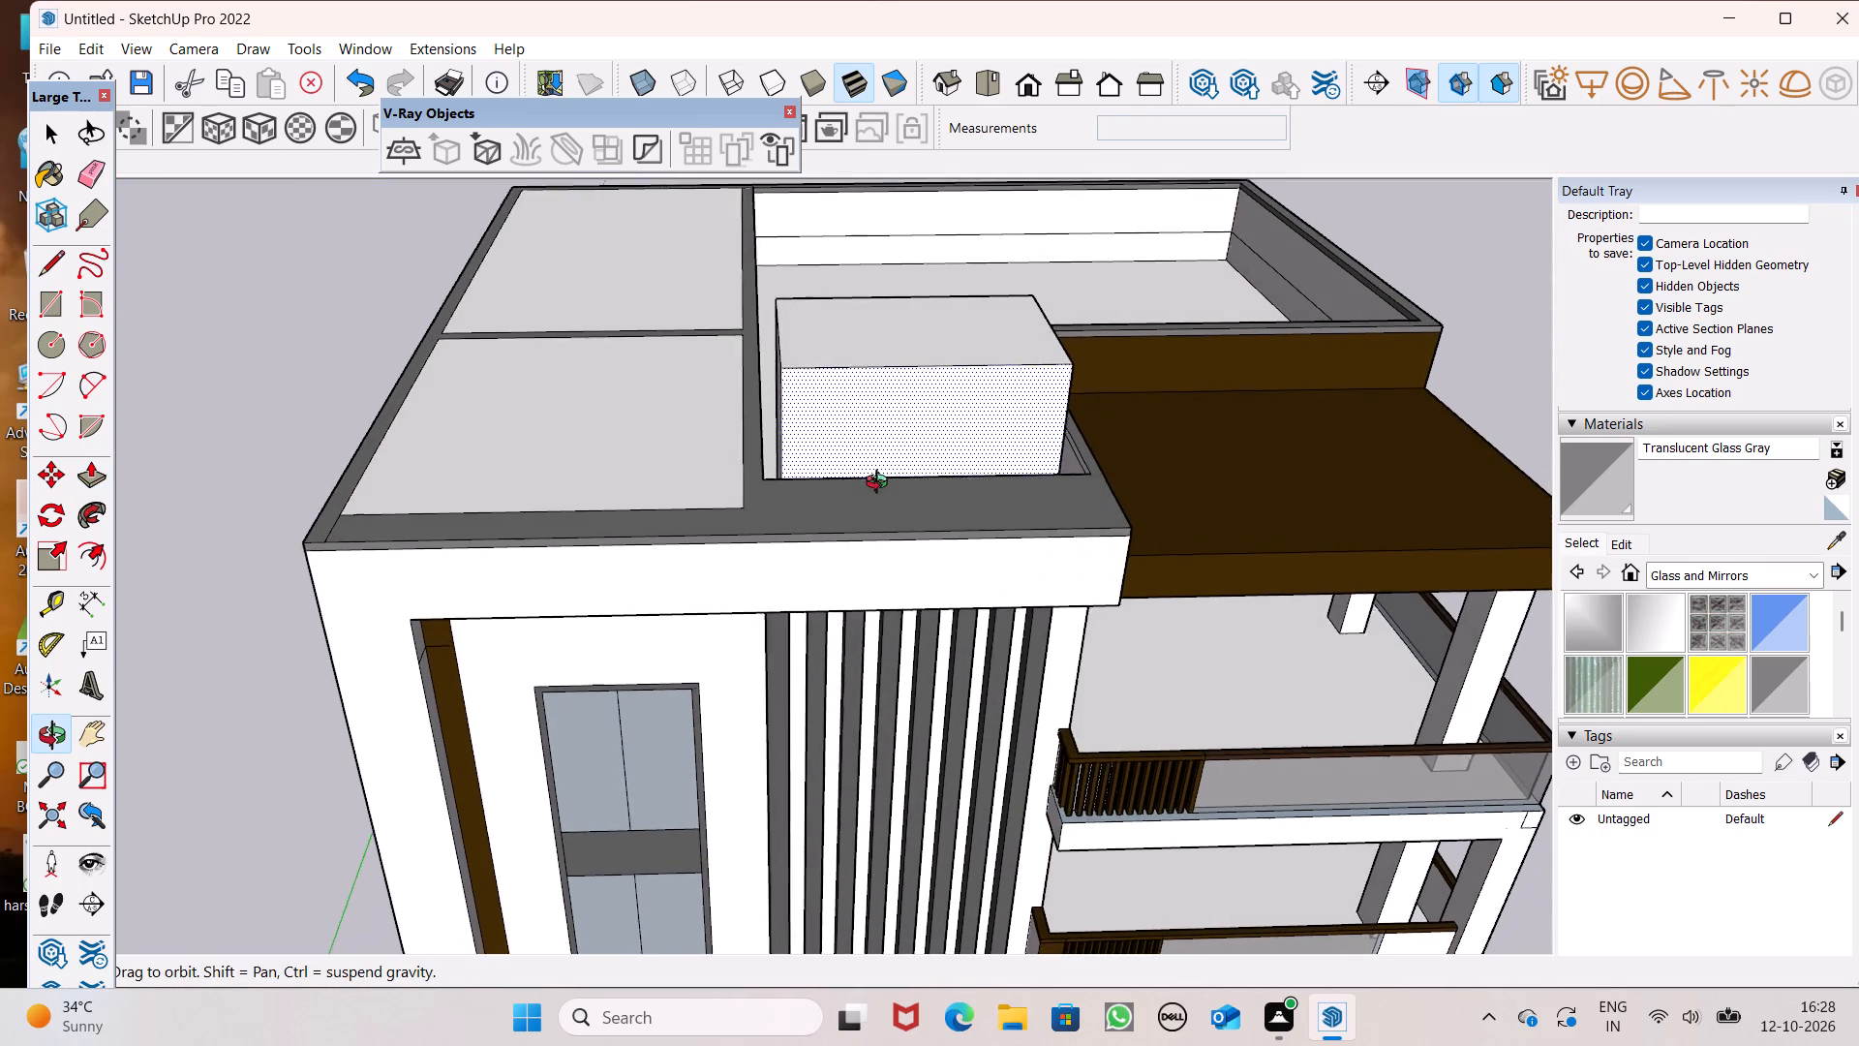
middle_drag(881, 484, 882, 487)
scroll(843, 372, up, 5)
drag(820, 342, 823, 359)
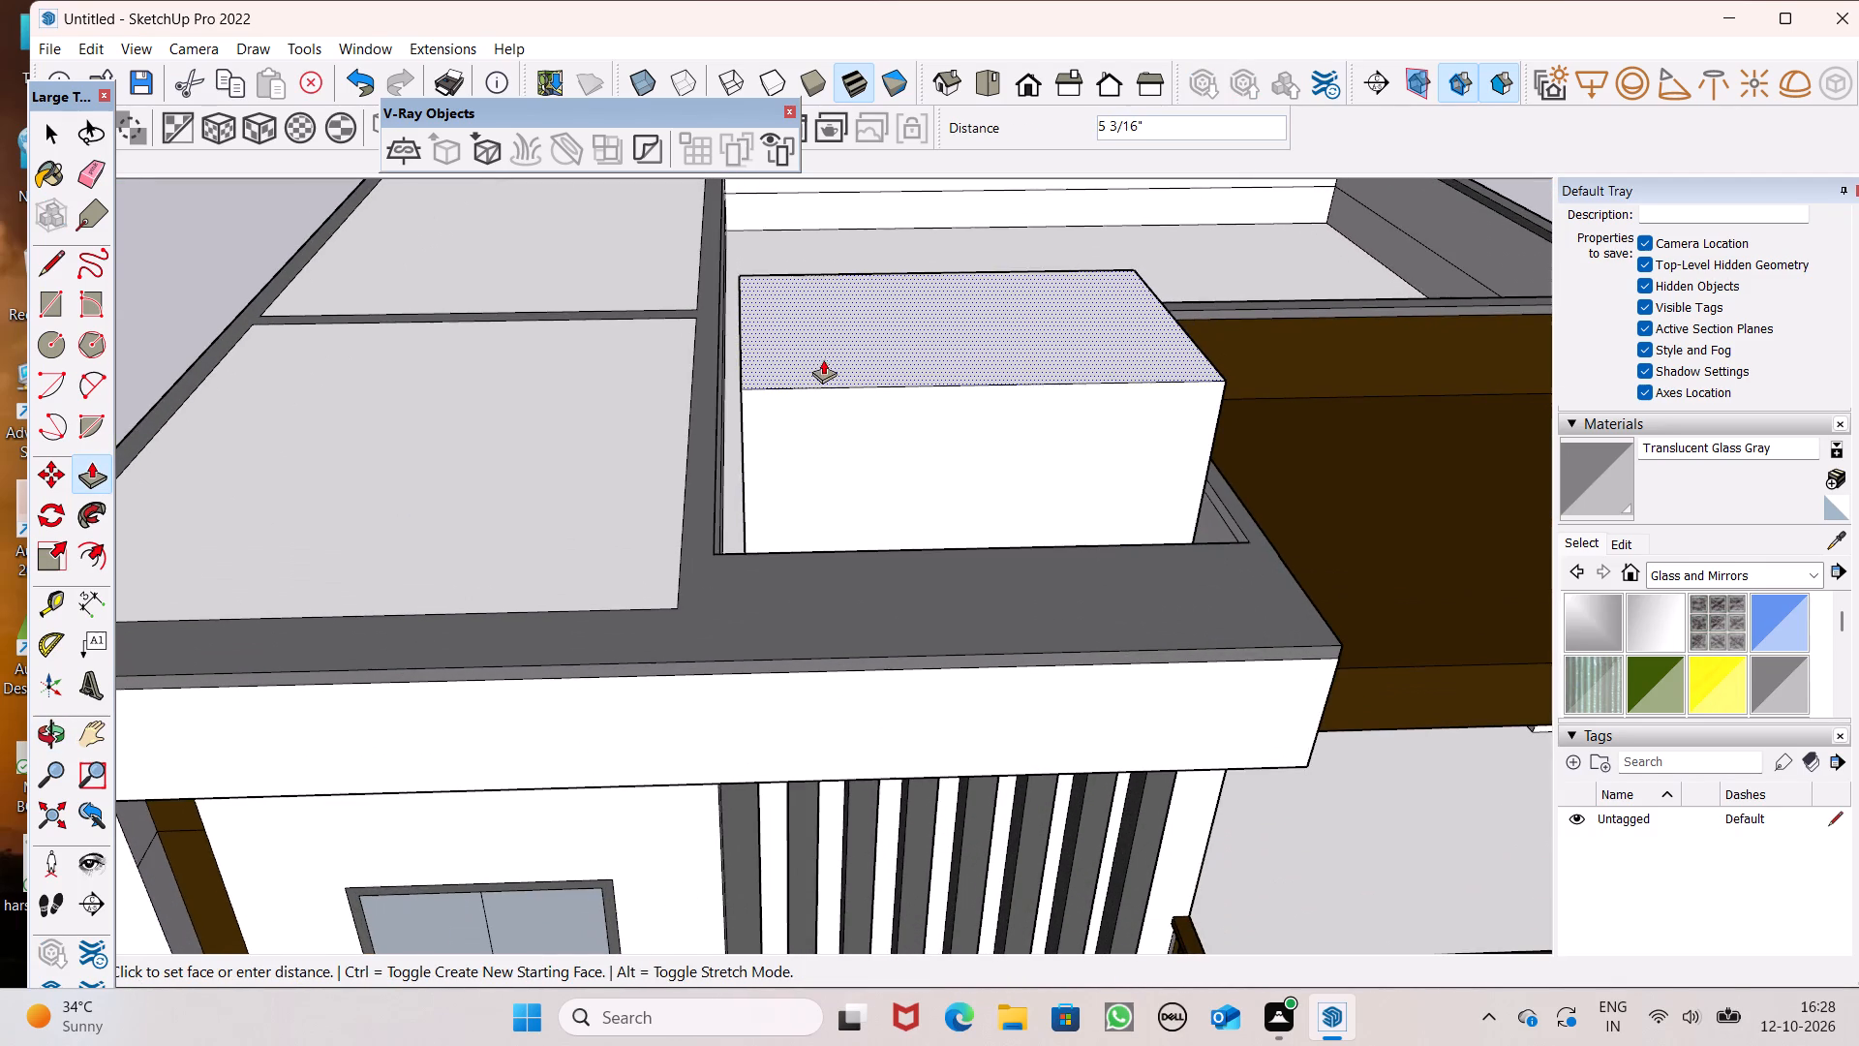
Lower the rooftop block's top face by about another 8 1/16" with Push/Pull.
scroll(834, 253, down, 2)
middle_drag(850, 351, 871, 225)
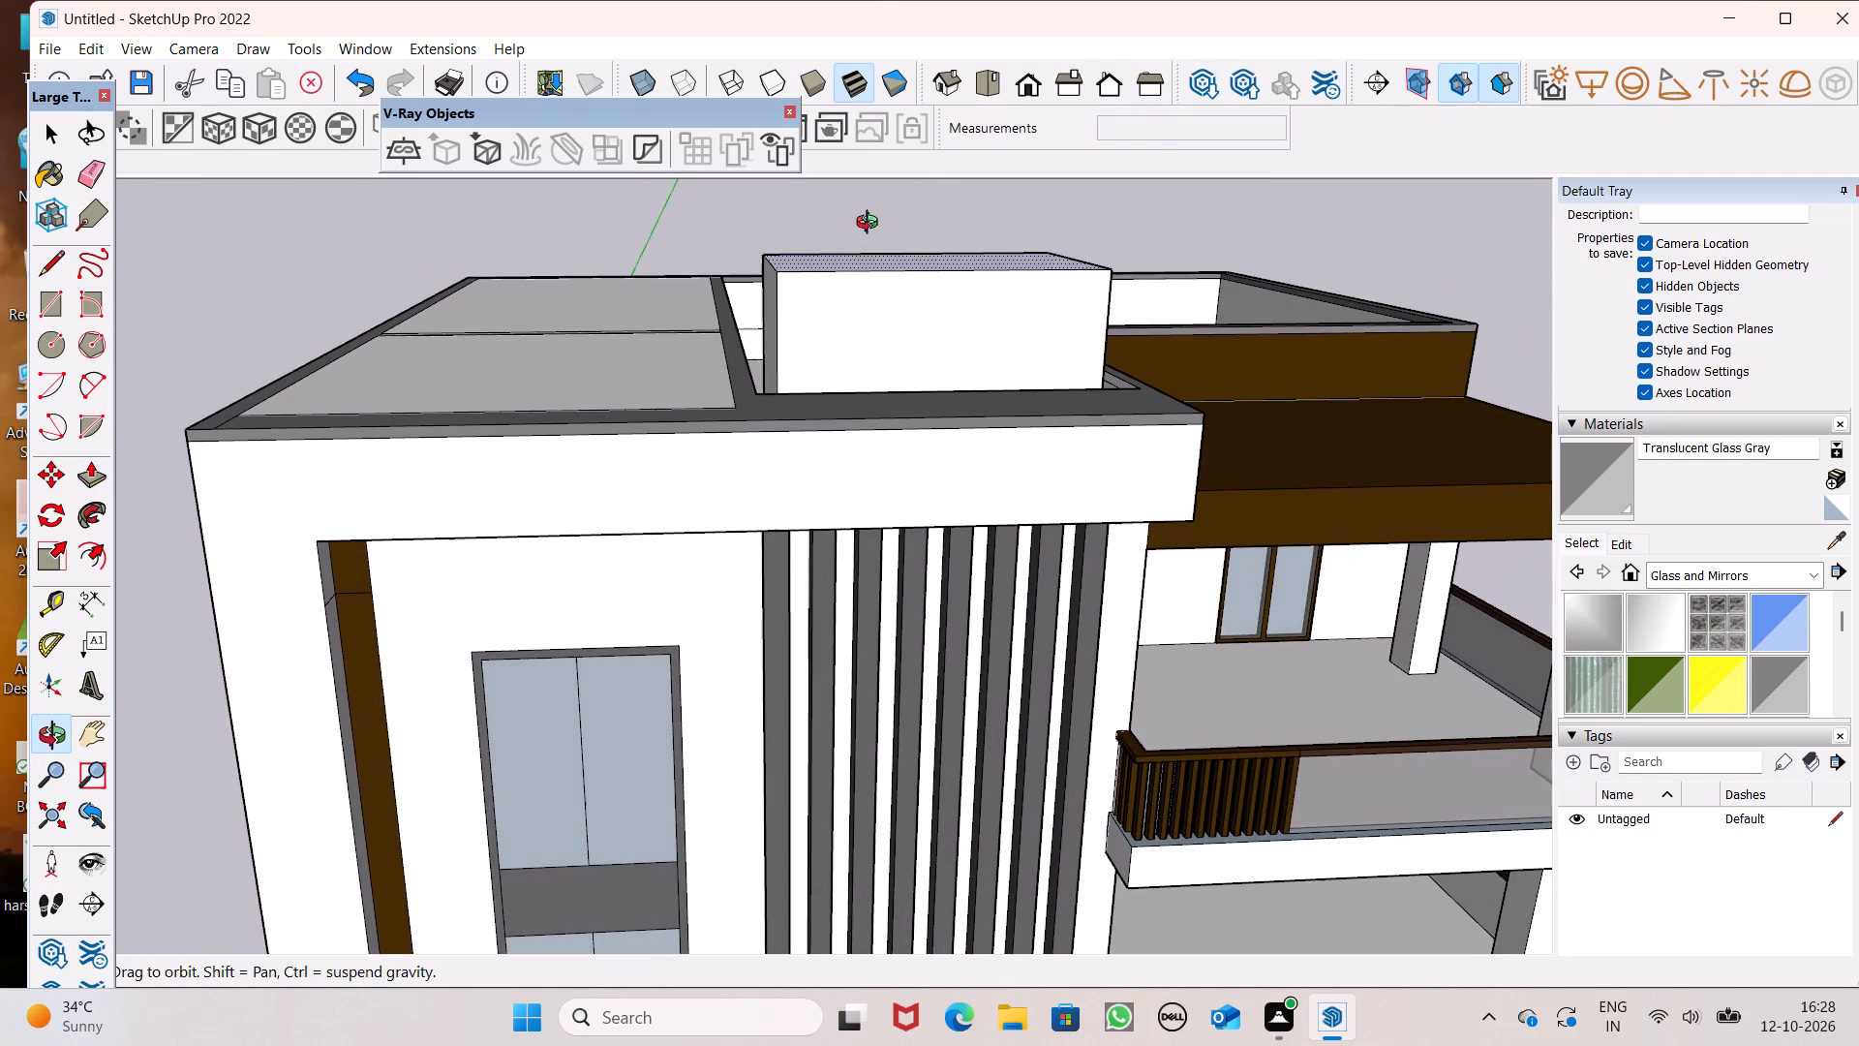
middle_drag(871, 225, 868, 221)
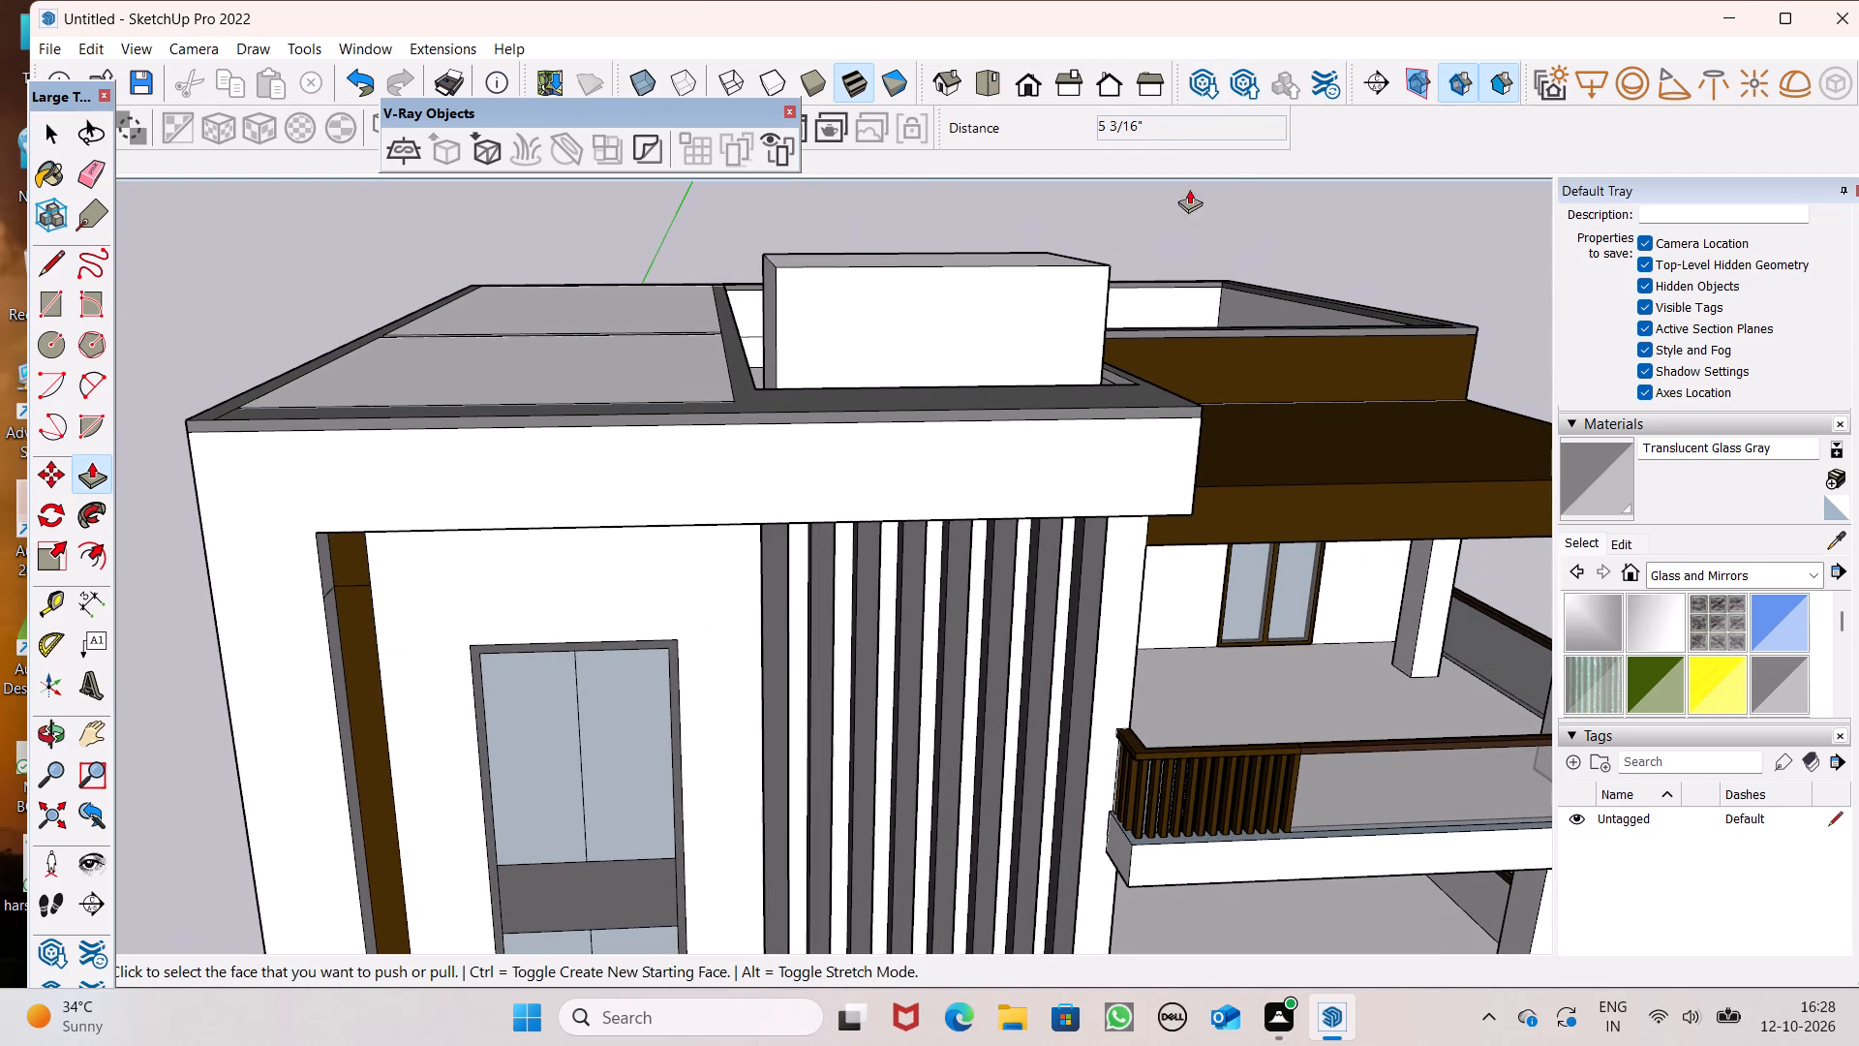
scroll(946, 230, up, 1)
middle_drag(1068, 287, 753, 288)
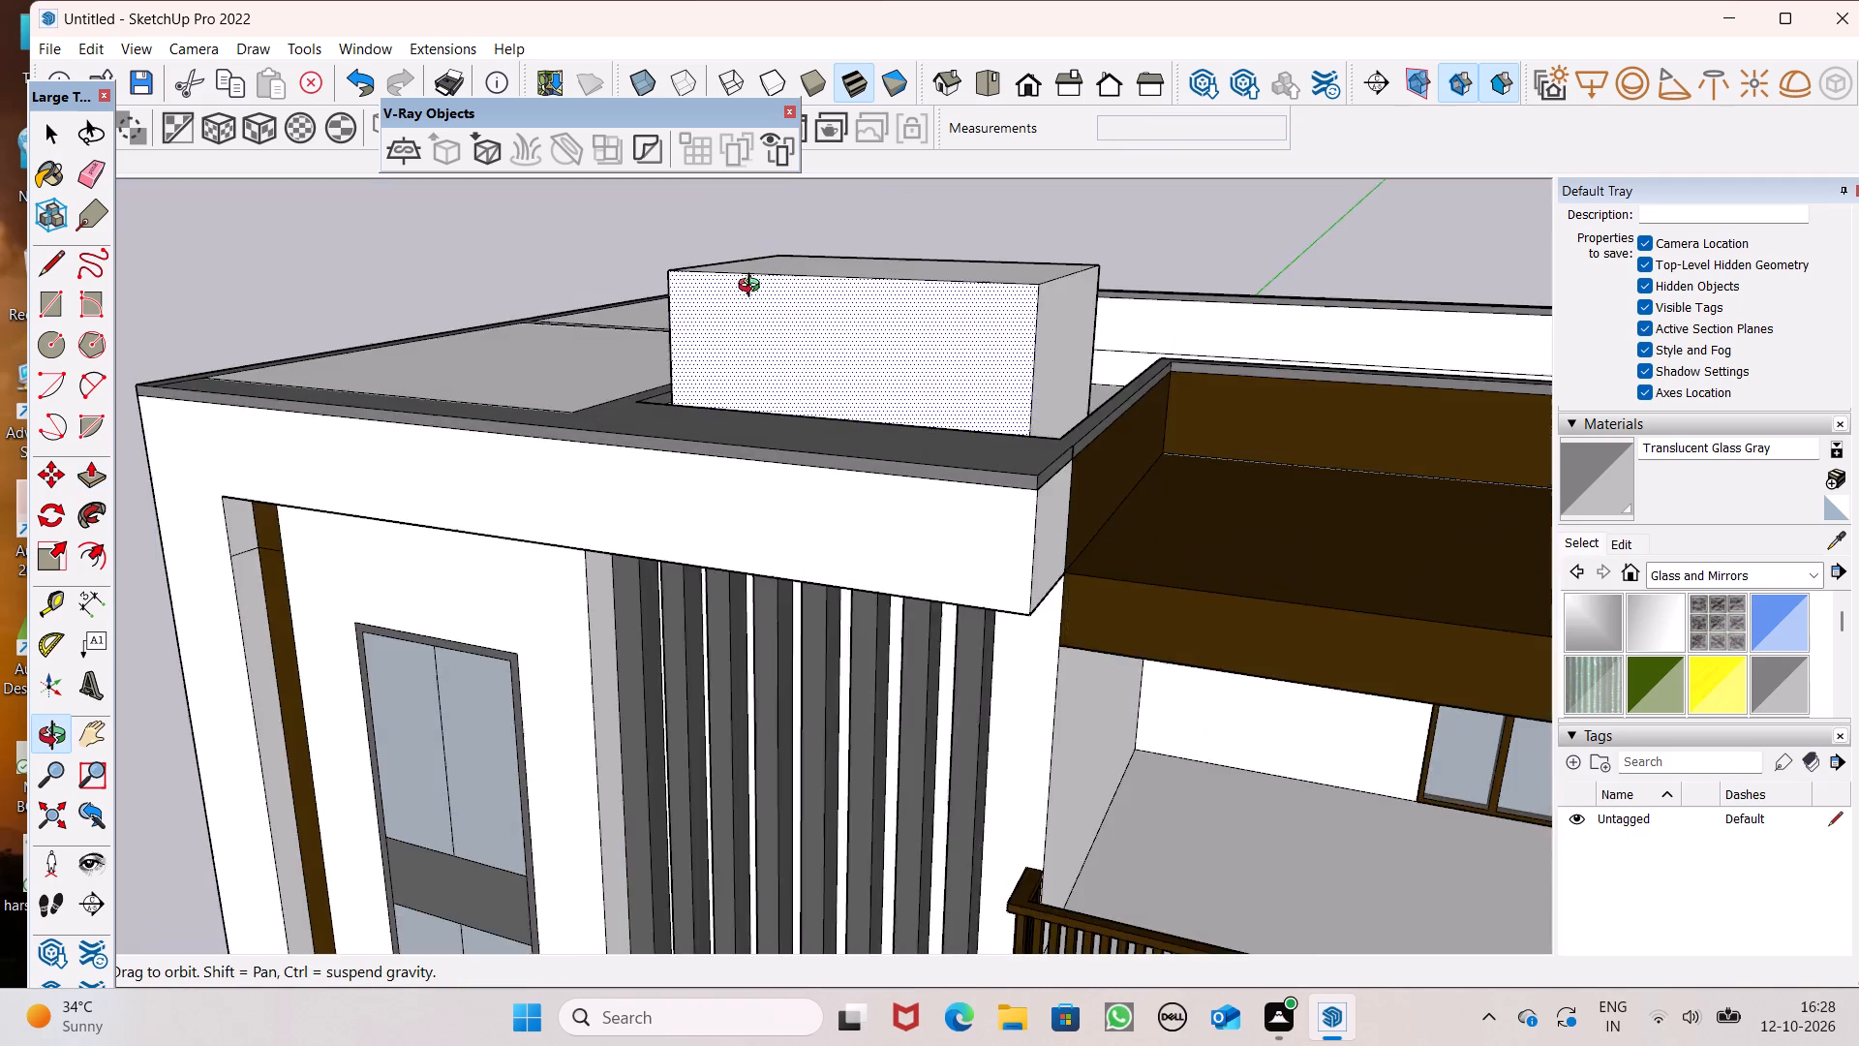
middle_drag(753, 288, 927, 268)
scroll(981, 186, down, 6)
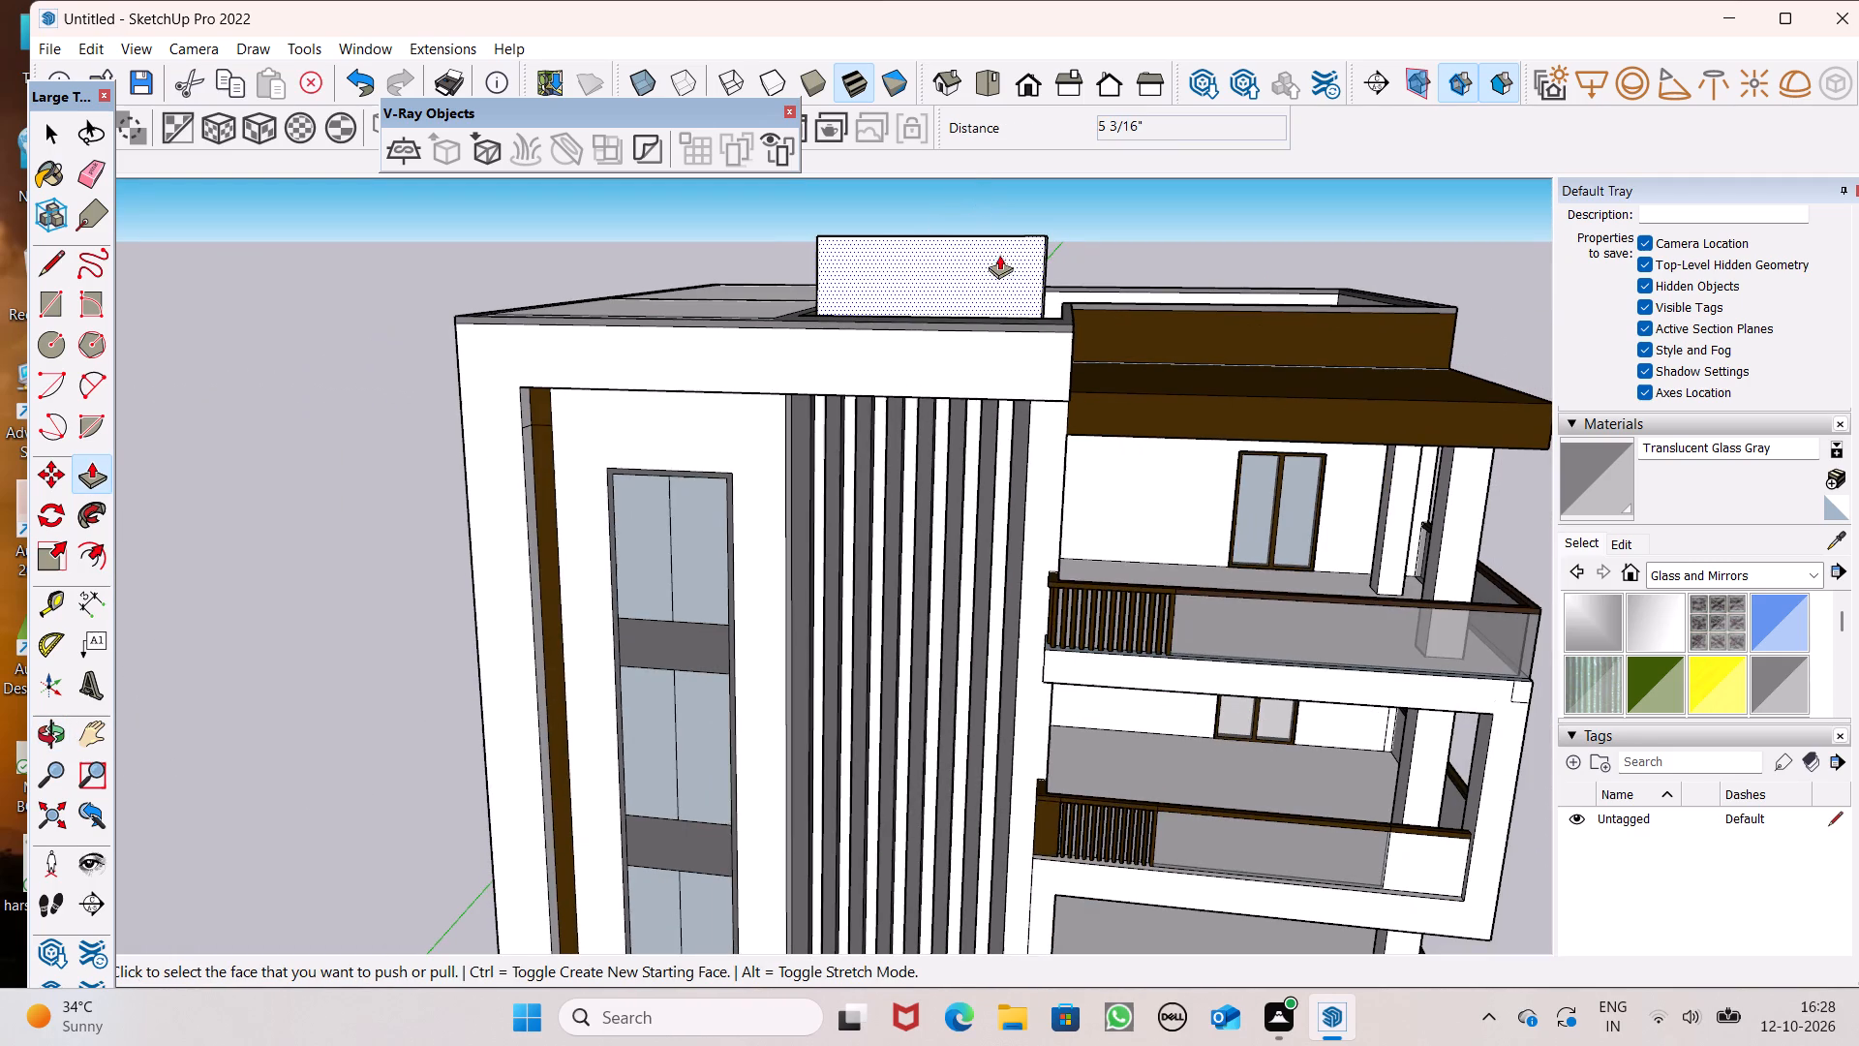
middle_drag(941, 292, 1001, 502)
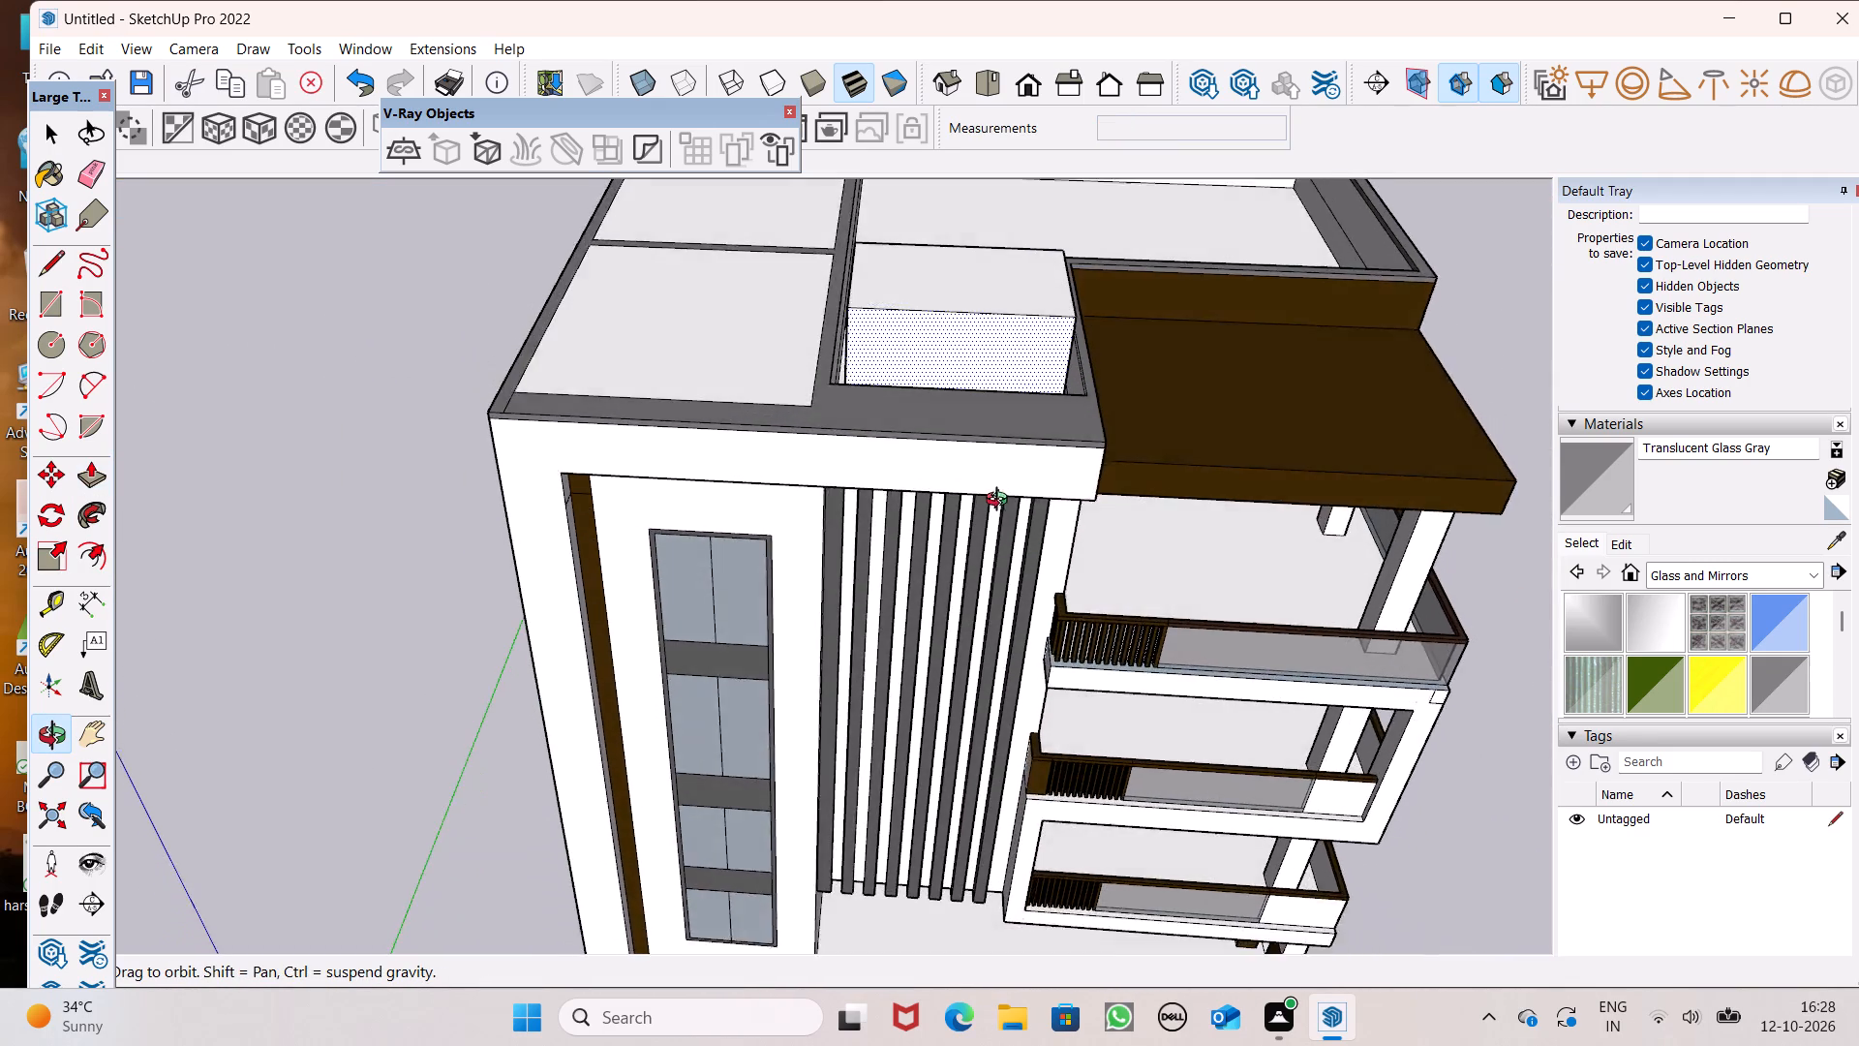
middle_drag(1001, 502, 1015, 546)
scroll(1037, 410, up, 5)
drag(962, 257, 967, 271)
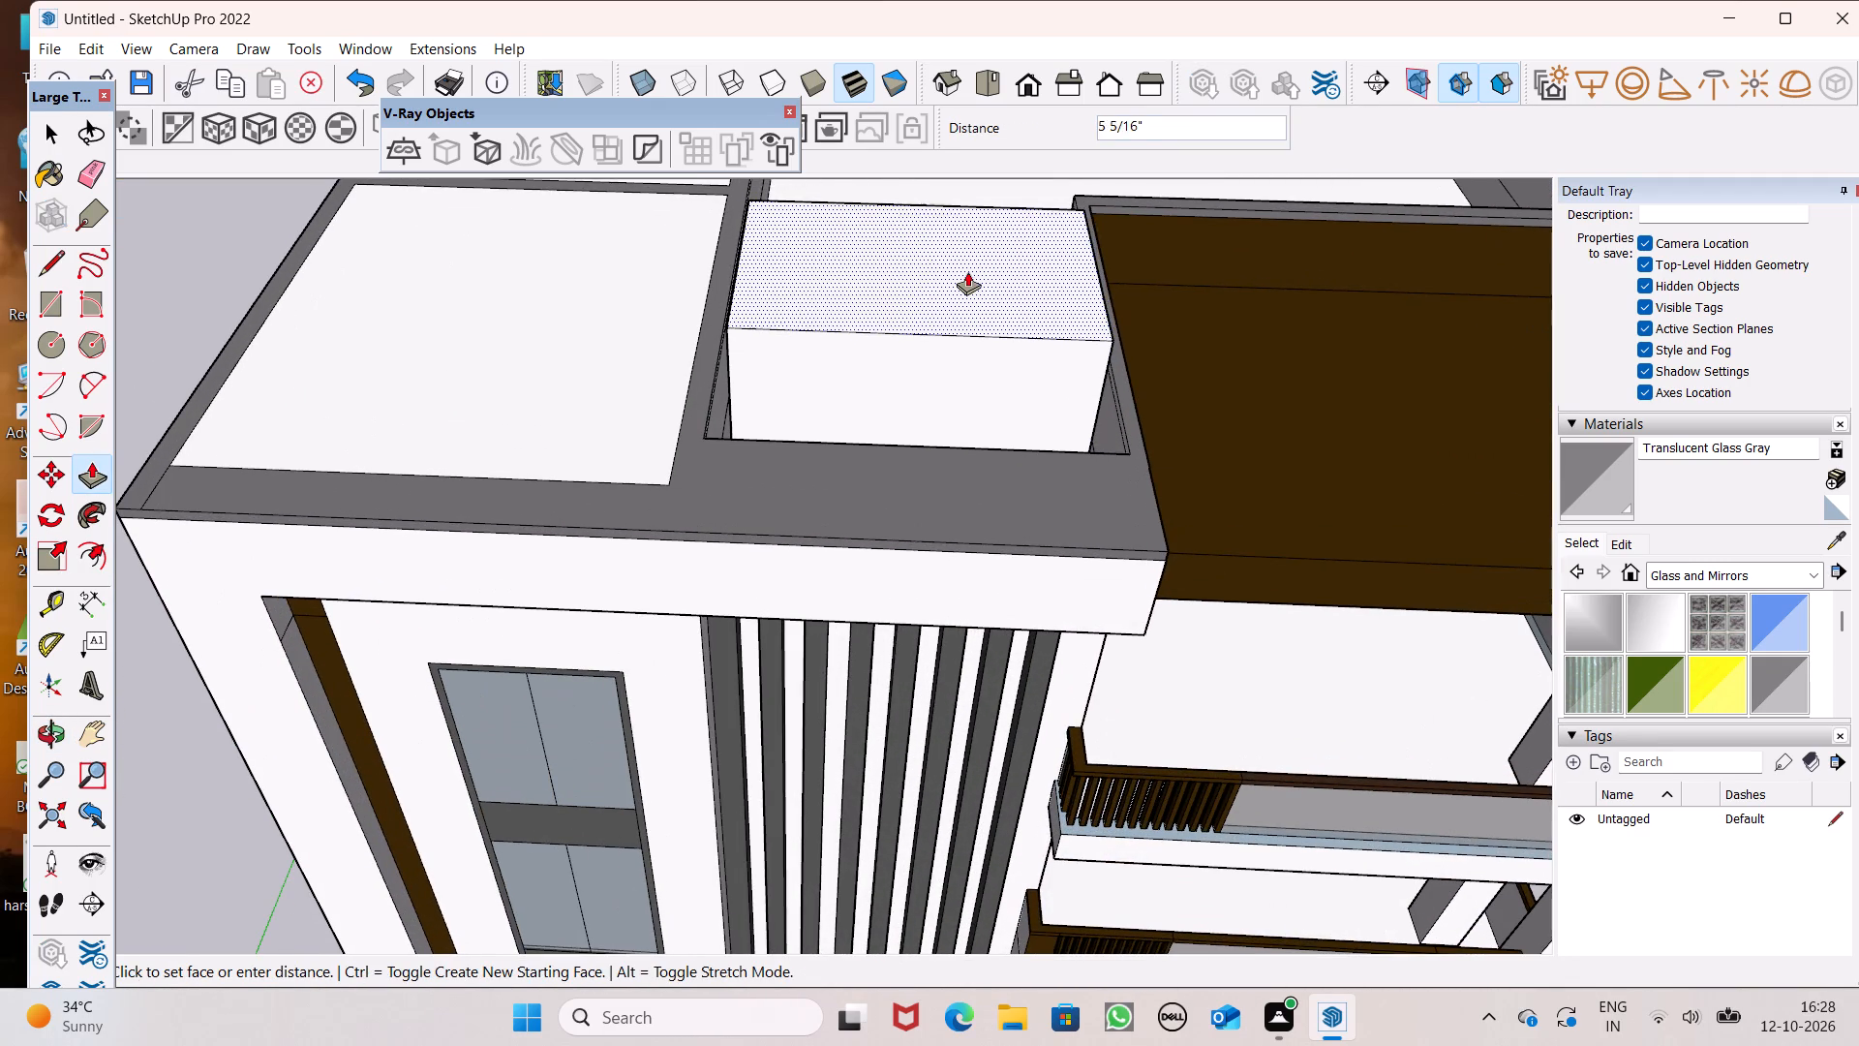
drag(967, 271, 969, 277)
scroll(957, 218, down, 6)
middle_drag(970, 349, 1010, 130)
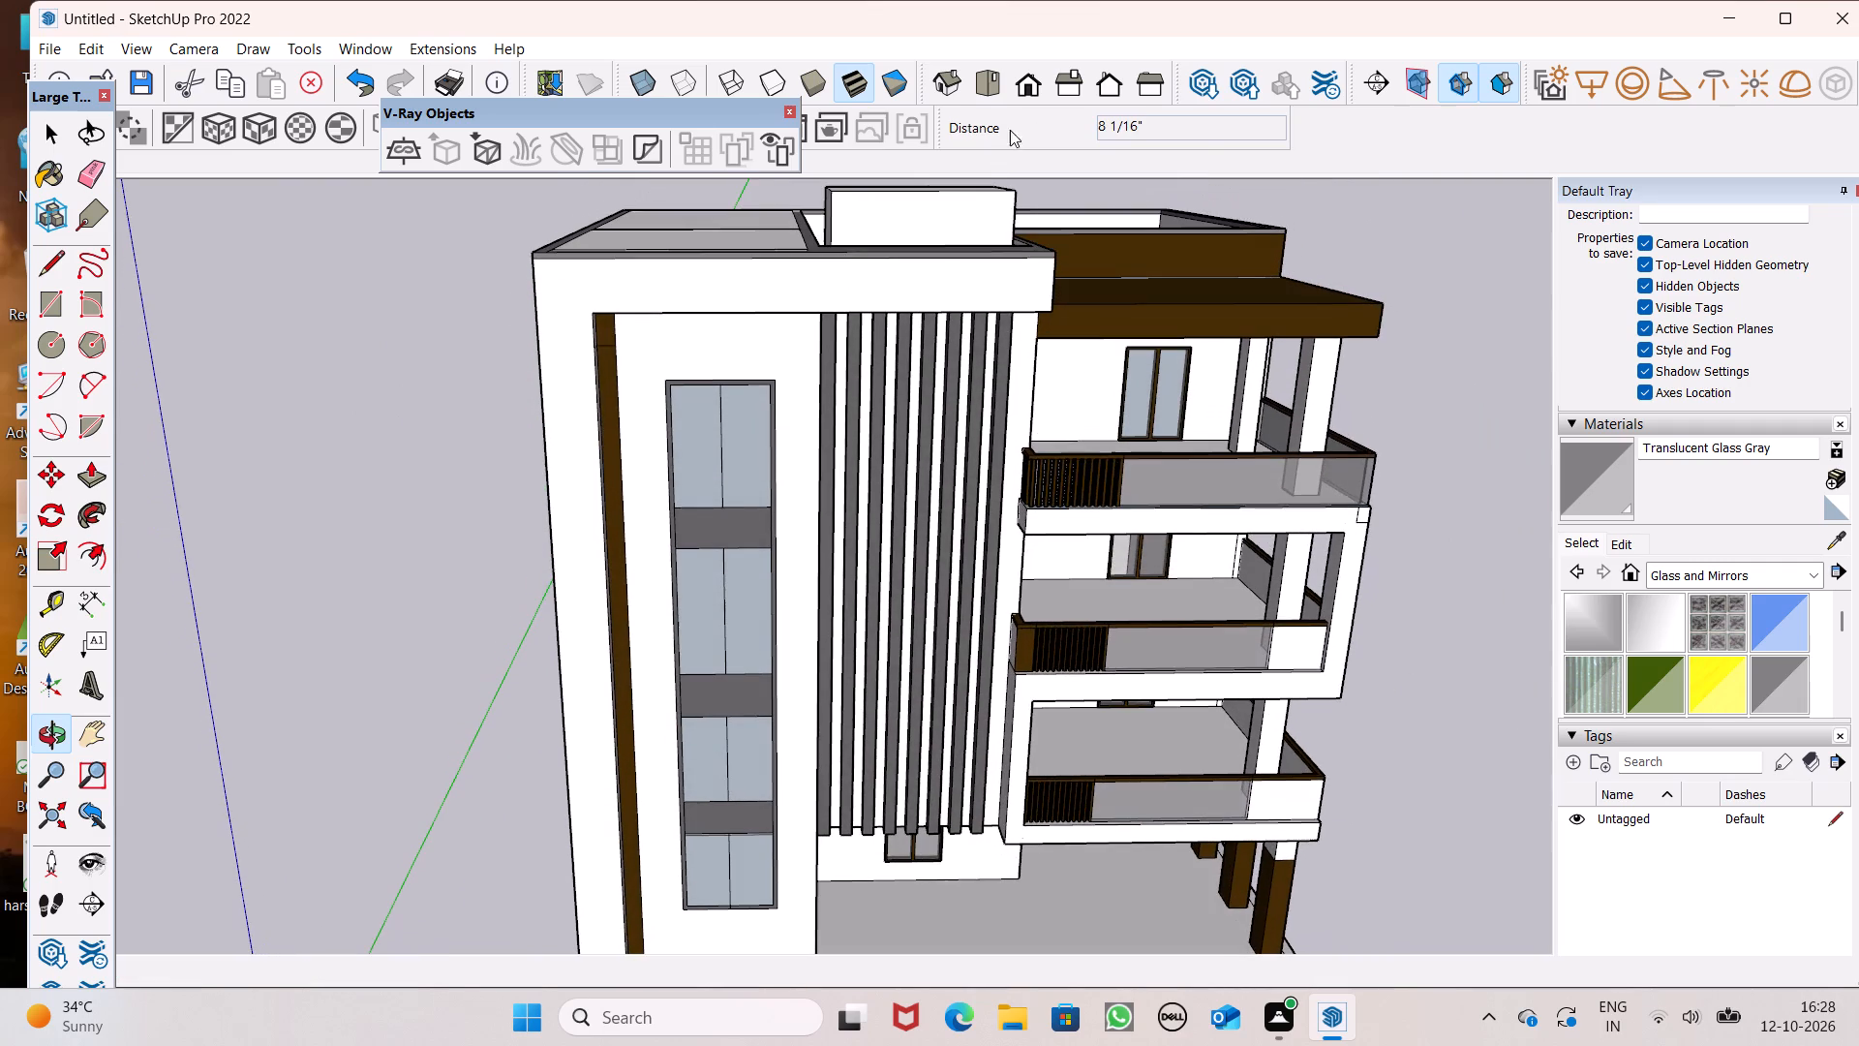
Push/Pull the rooftop block's top face up 3" from a new starting face to form a thin roof slab.
middle_drag(997, 263, 1006, 214)
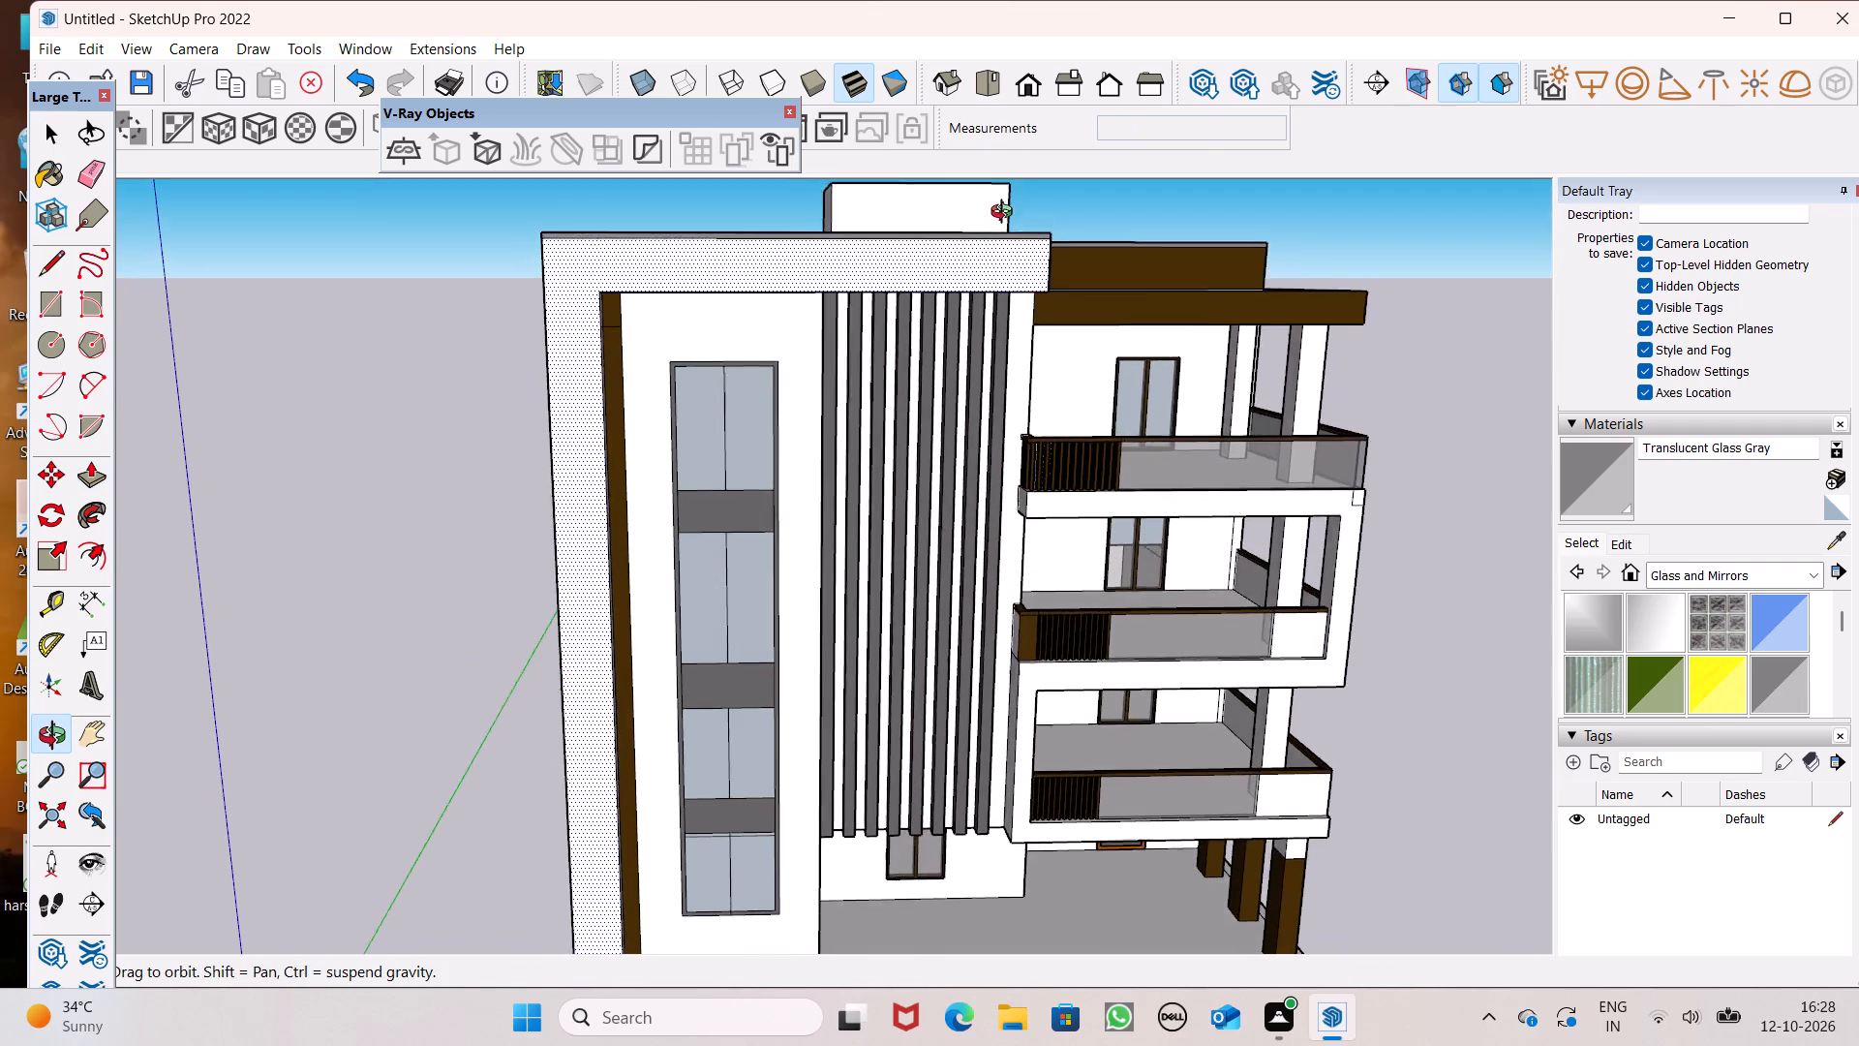
middle_drag(1006, 214, 1018, 243)
scroll(979, 265, down, 6)
scroll(946, 187, up, 5)
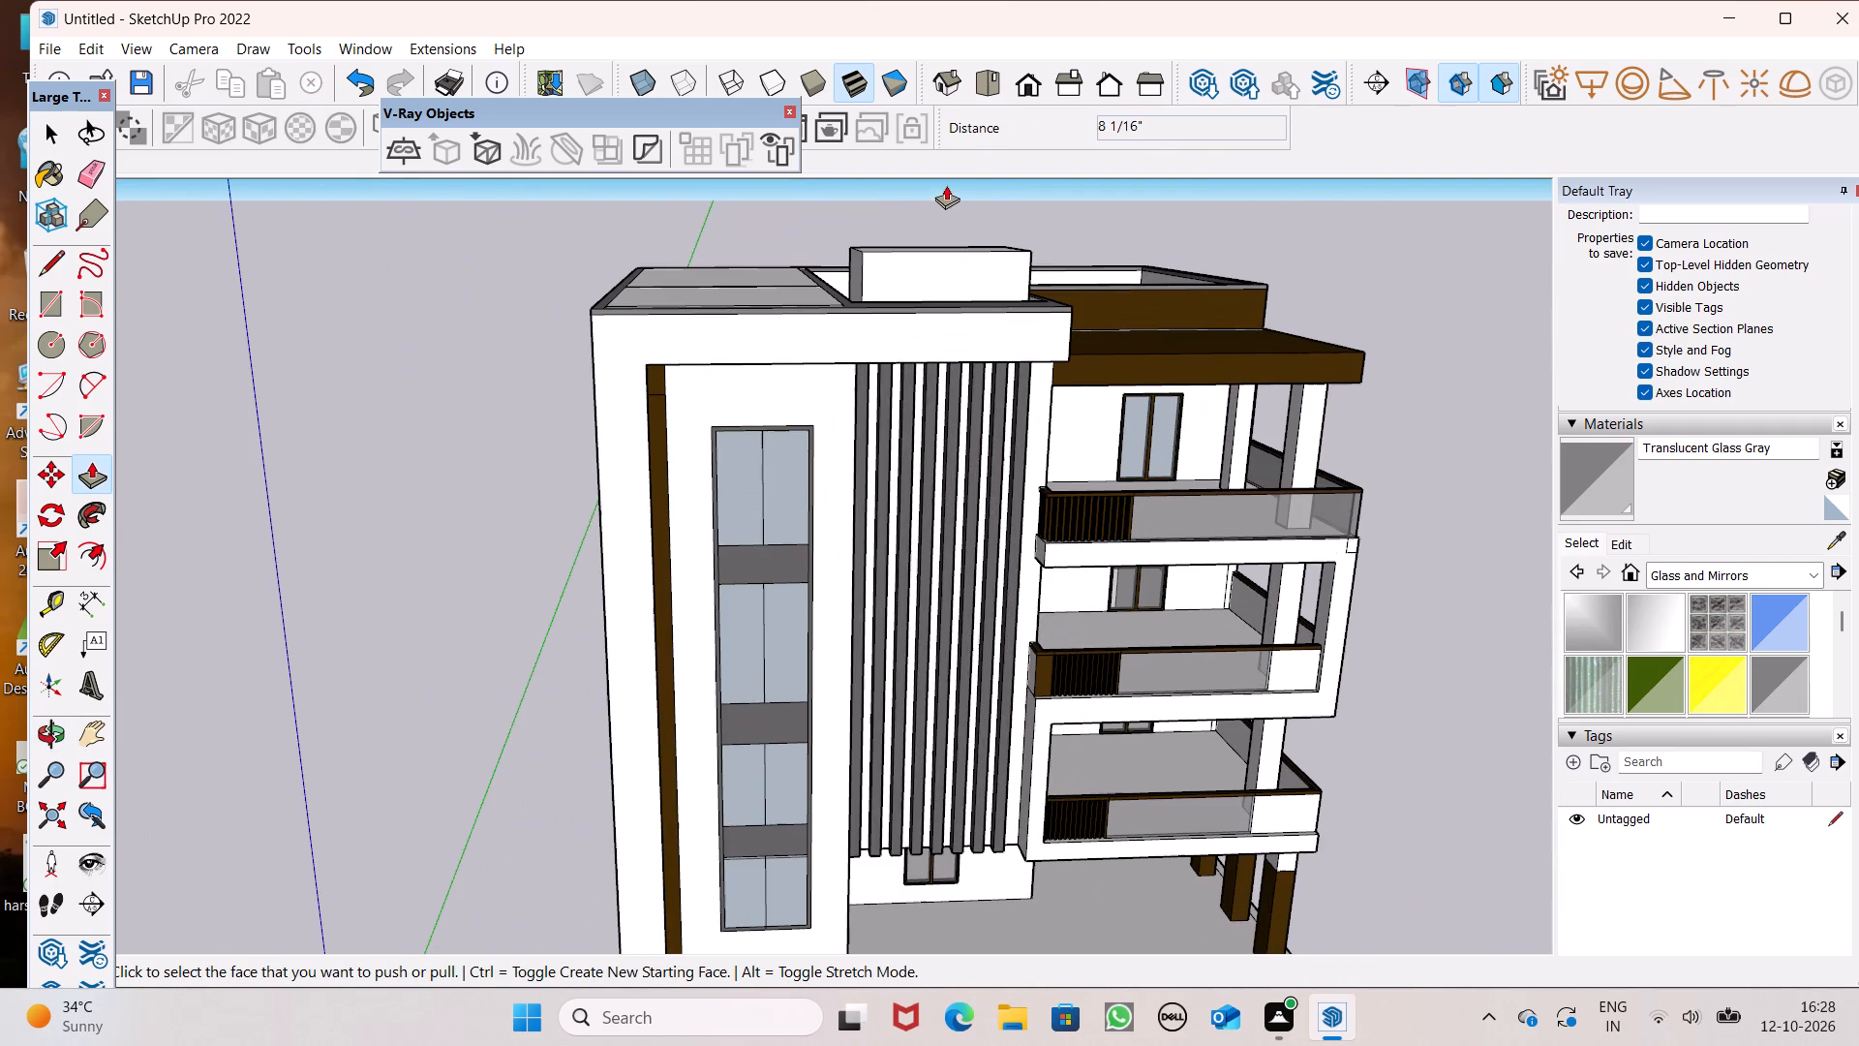
scroll(913, 219, up, 5)
middle_drag(925, 312, 934, 356)
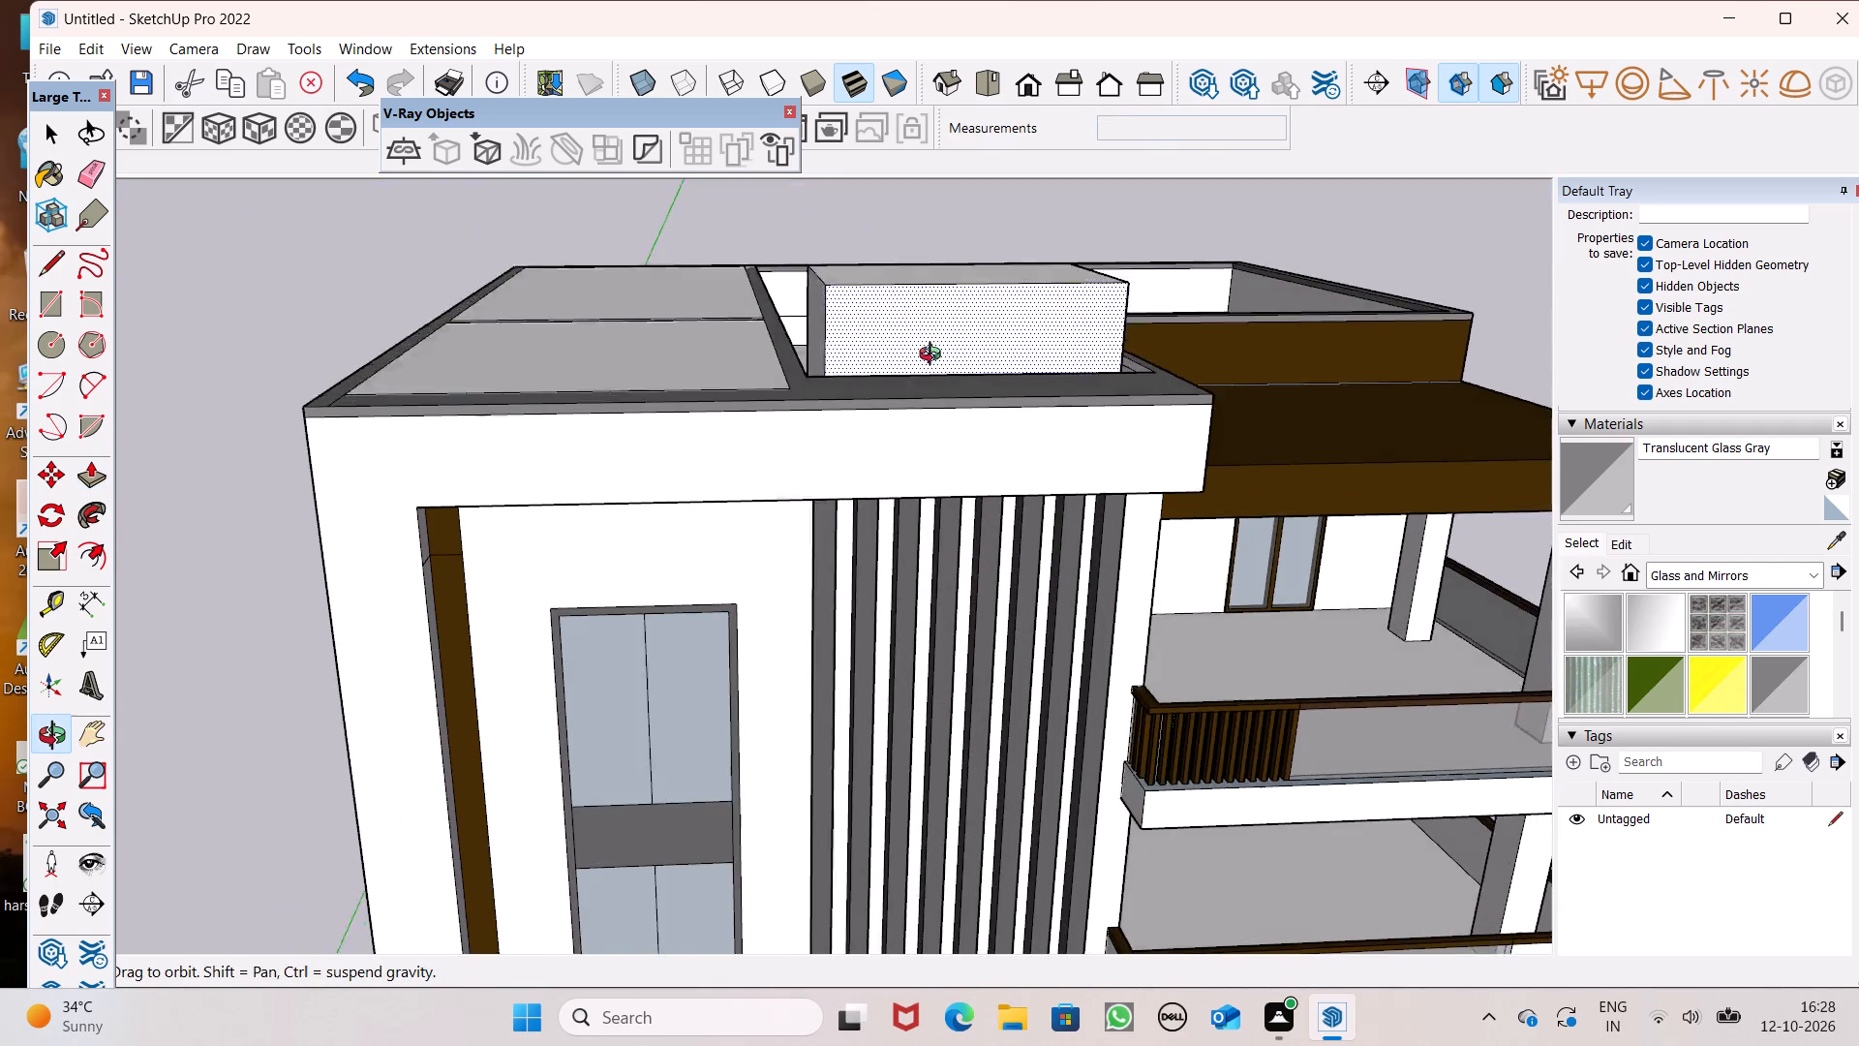
middle_drag(934, 356, 932, 446)
scroll(929, 388, up, 4)
scroll(874, 314, down, 1)
middle_drag(879, 326, 897, 458)
scroll(885, 386, up, 2)
drag(887, 413, 887, 403)
drag(883, 418, 878, 403)
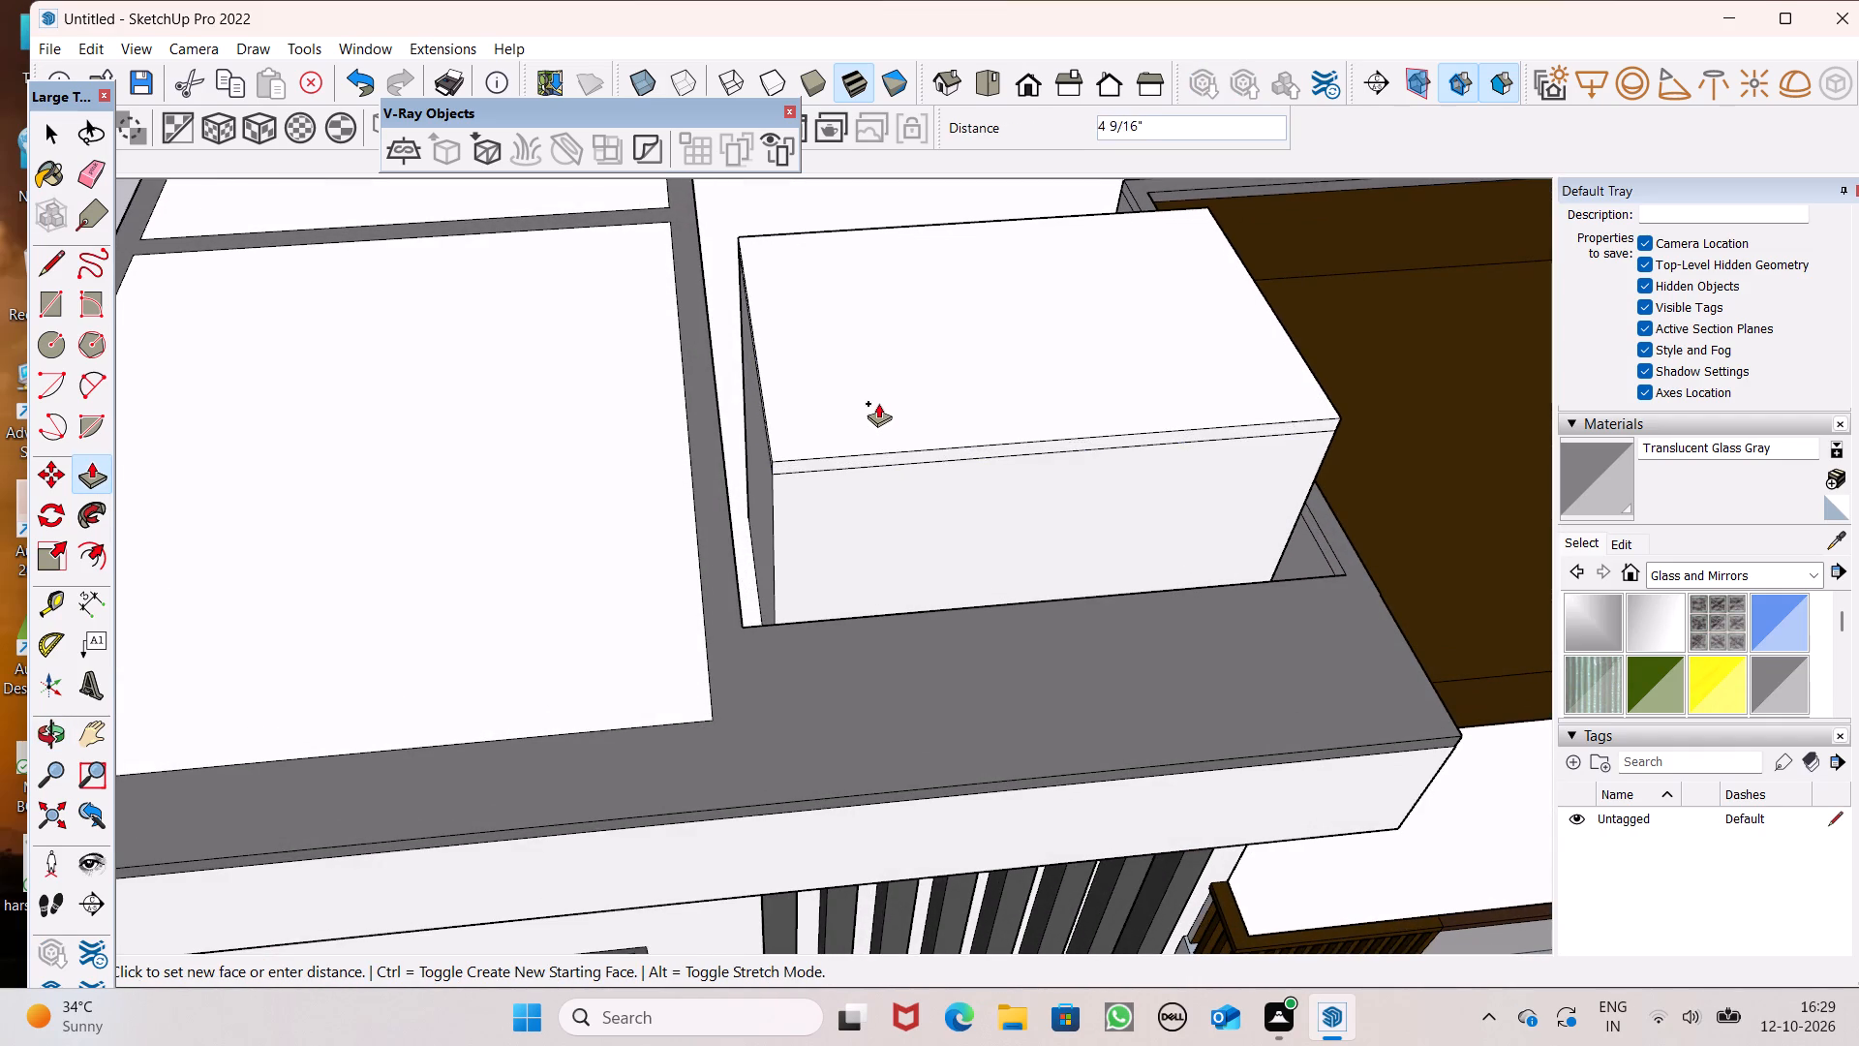
drag(878, 403, 877, 401)
key(3)
key(shift+quotedbl)
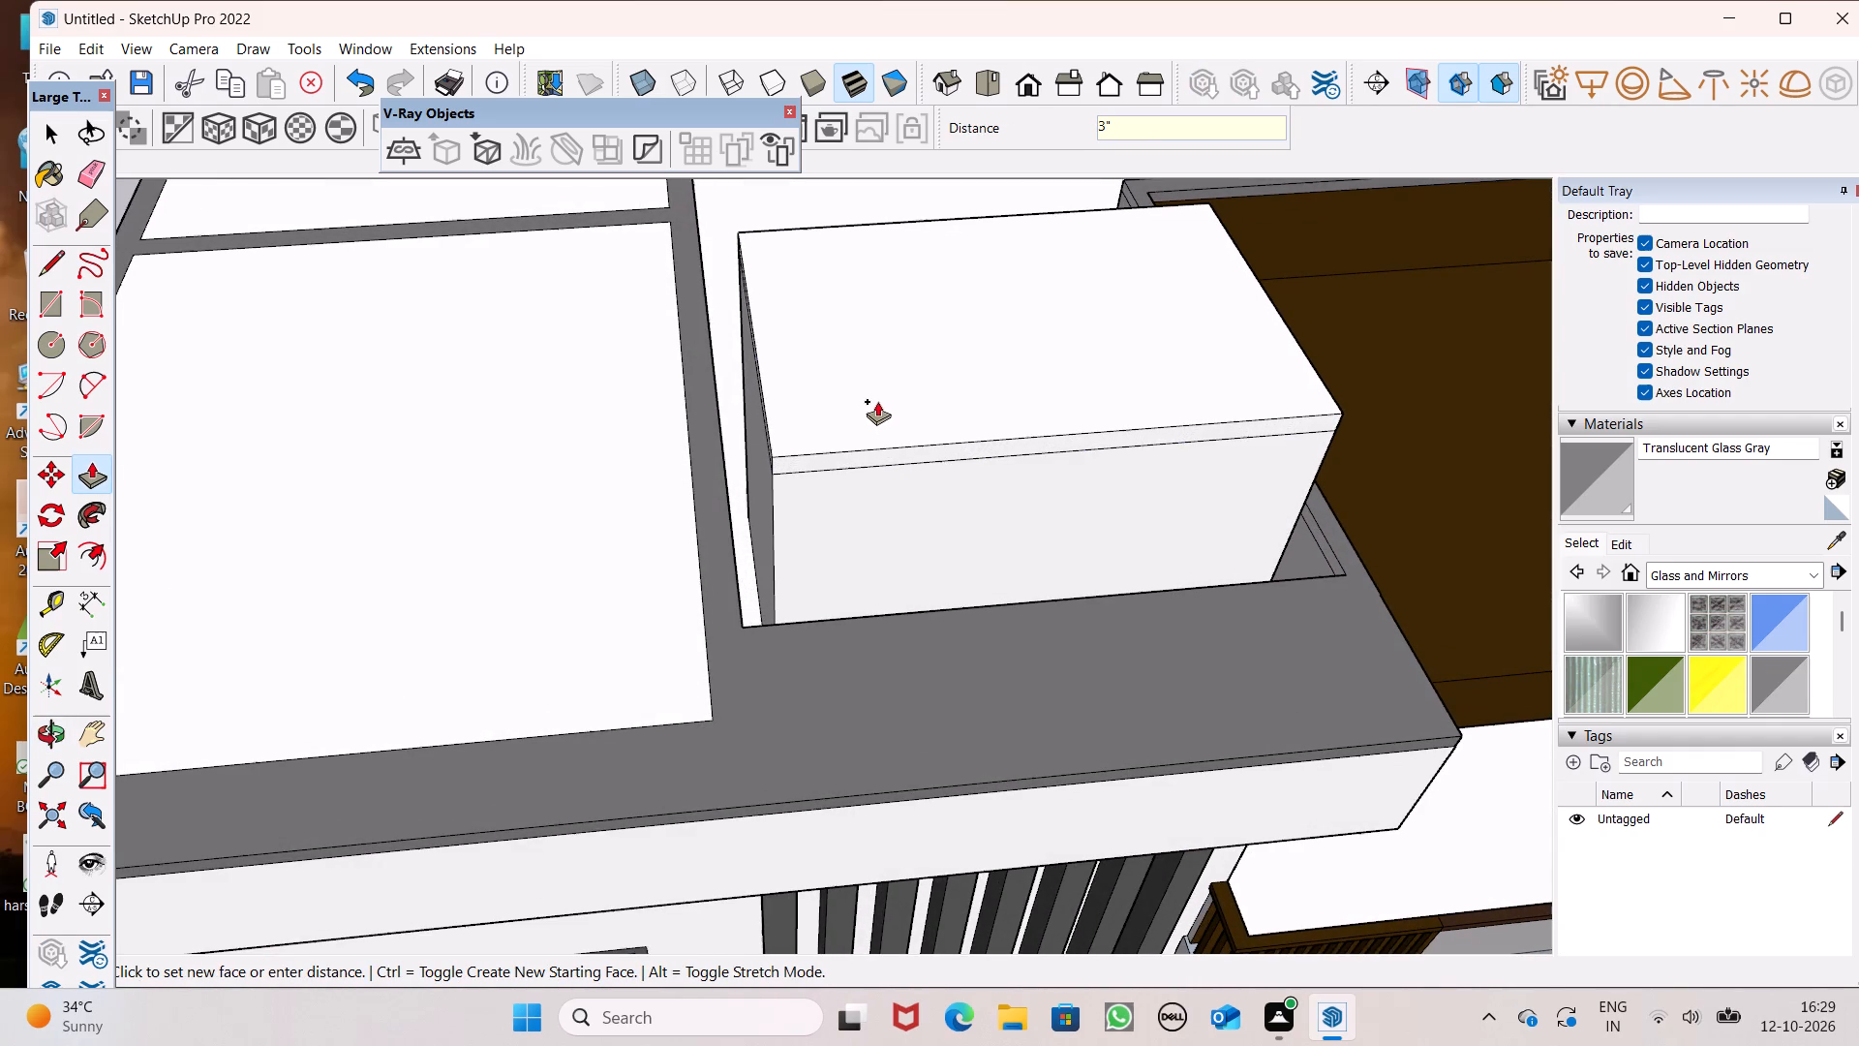
drag(877, 401, 876, 396)
key(Return)
Paint the roof slab's front edge band with Color M05 from the Colors material collection.
scroll(880, 326, down, 1)
middle_drag(888, 350, 880, 195)
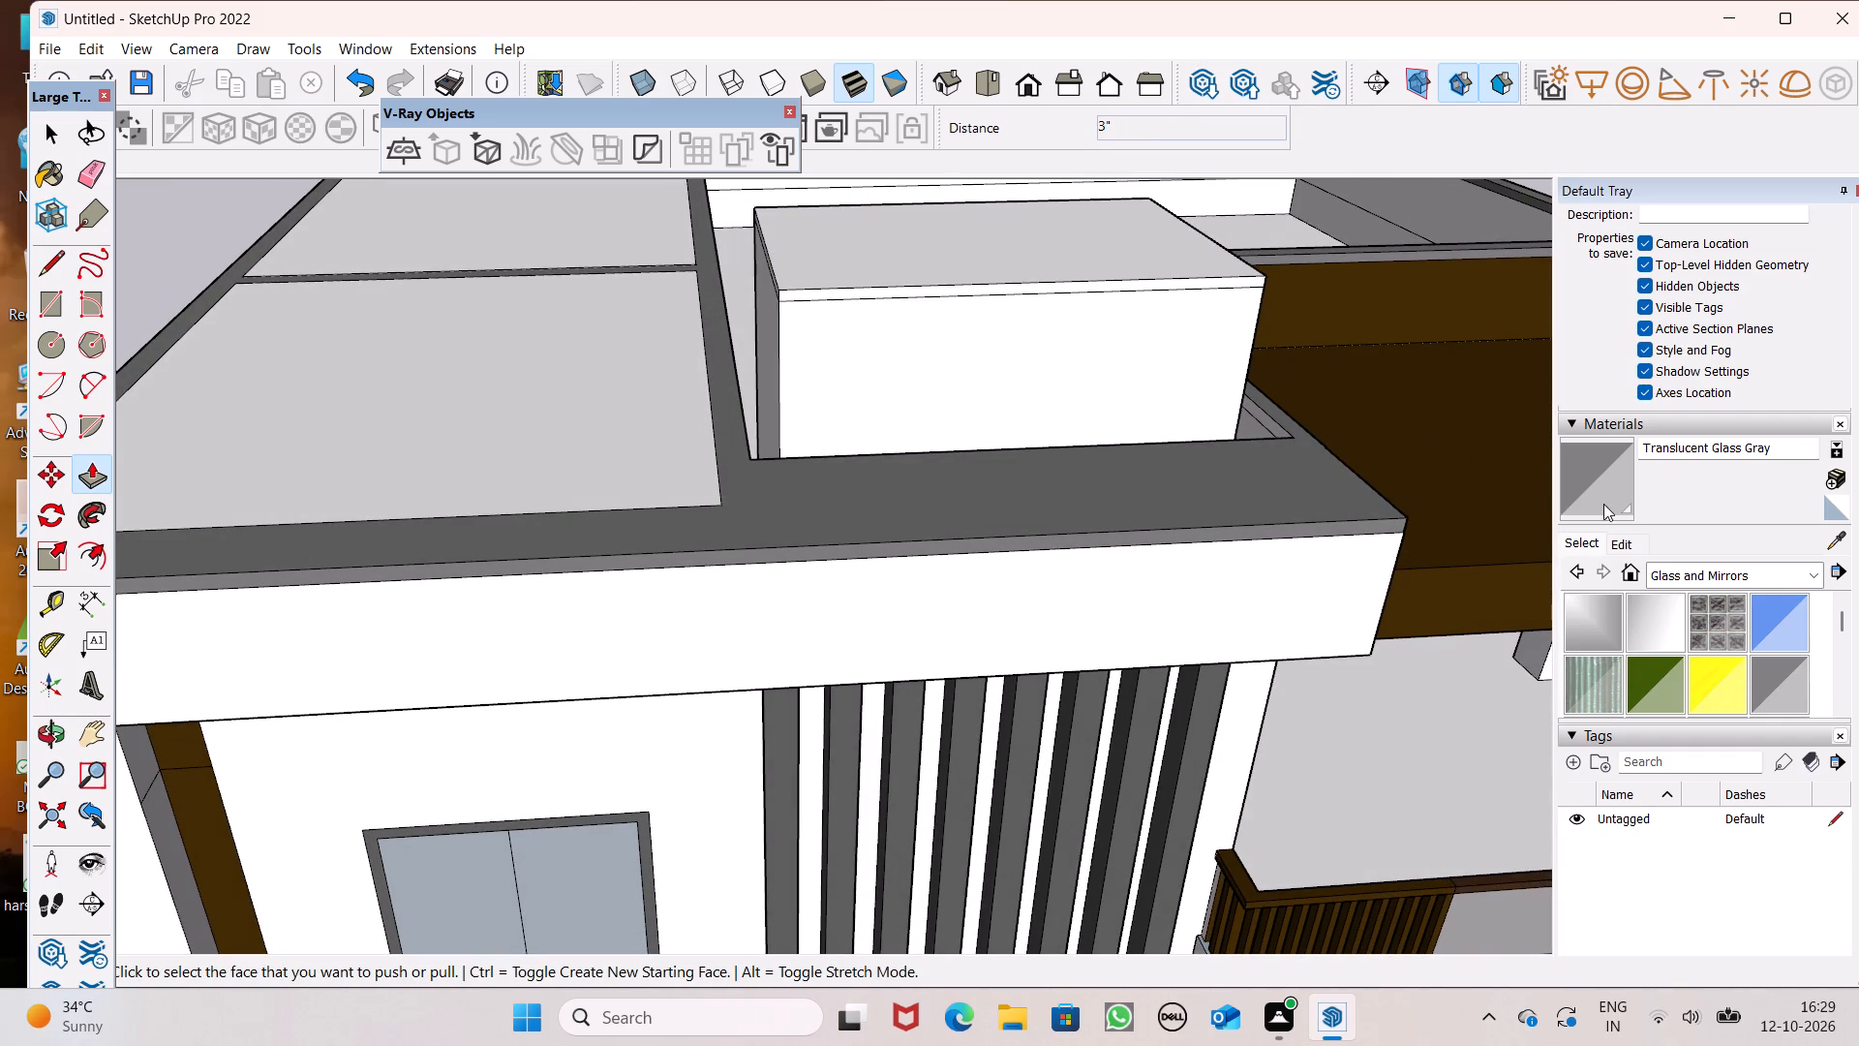
click(1724, 576)
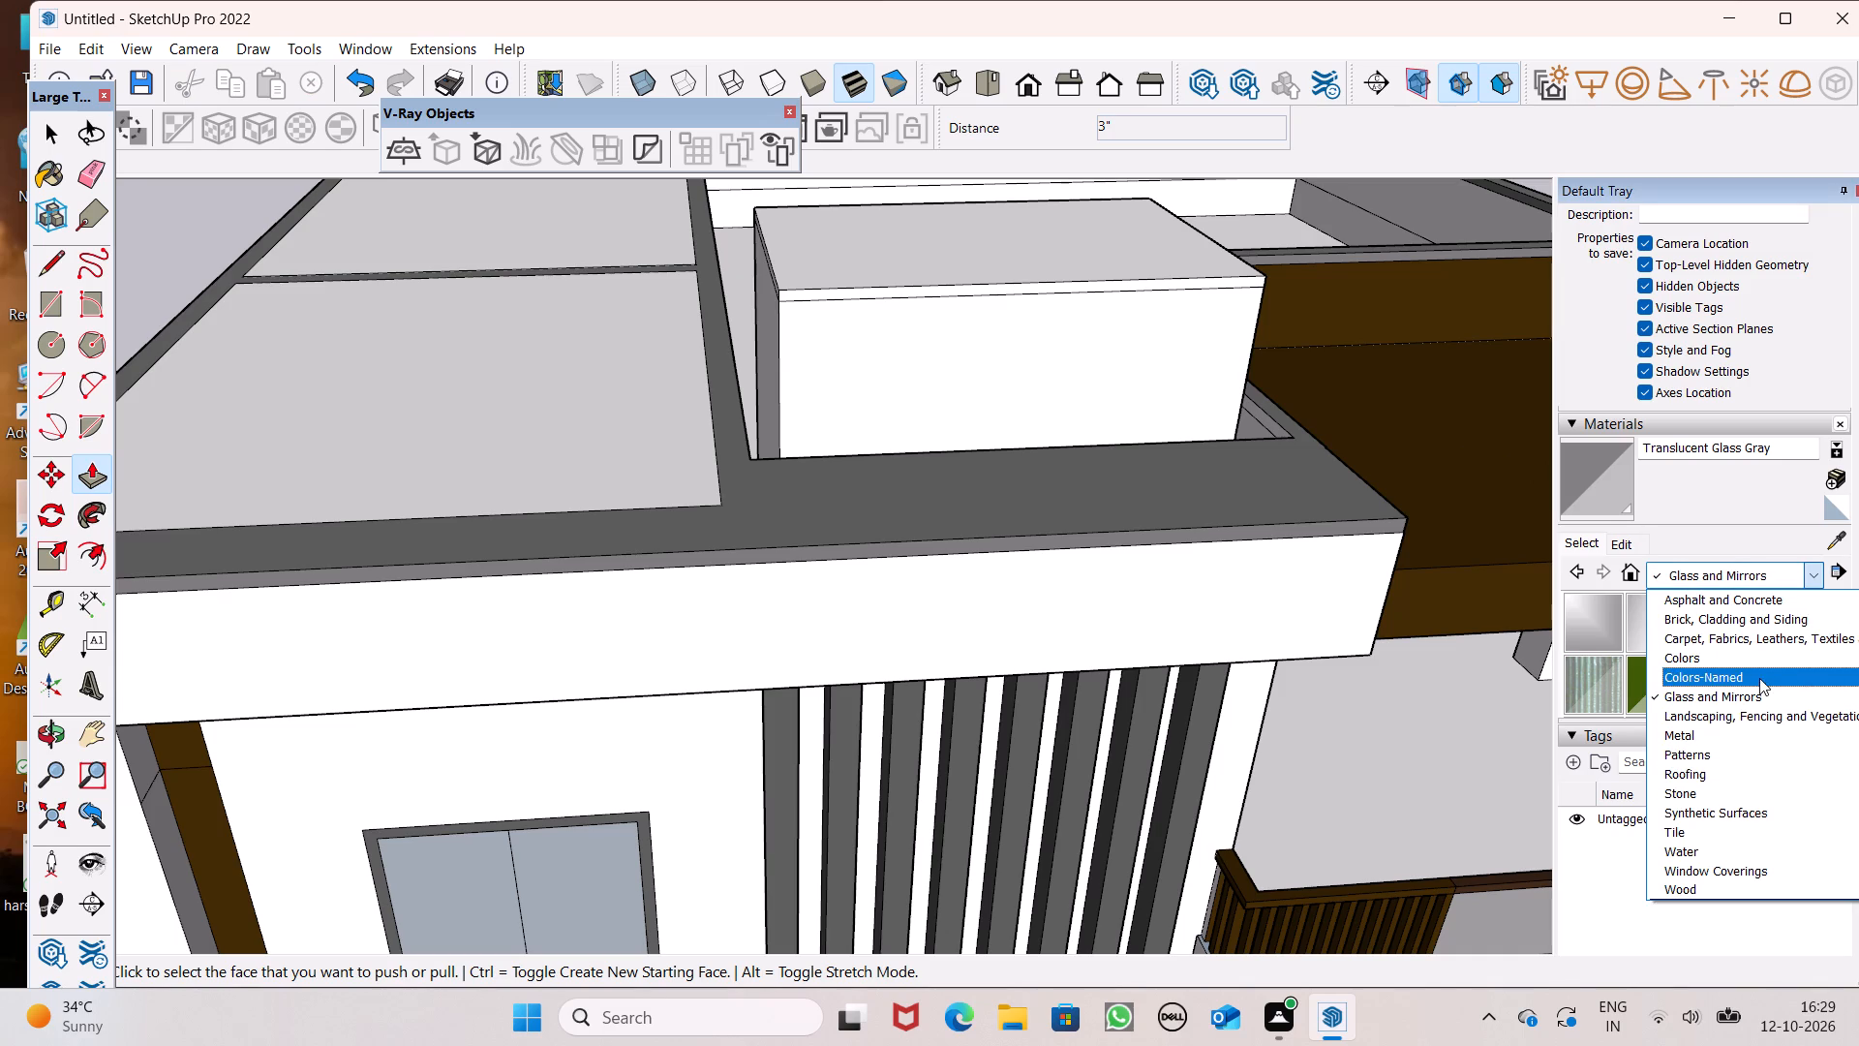
click(1761, 661)
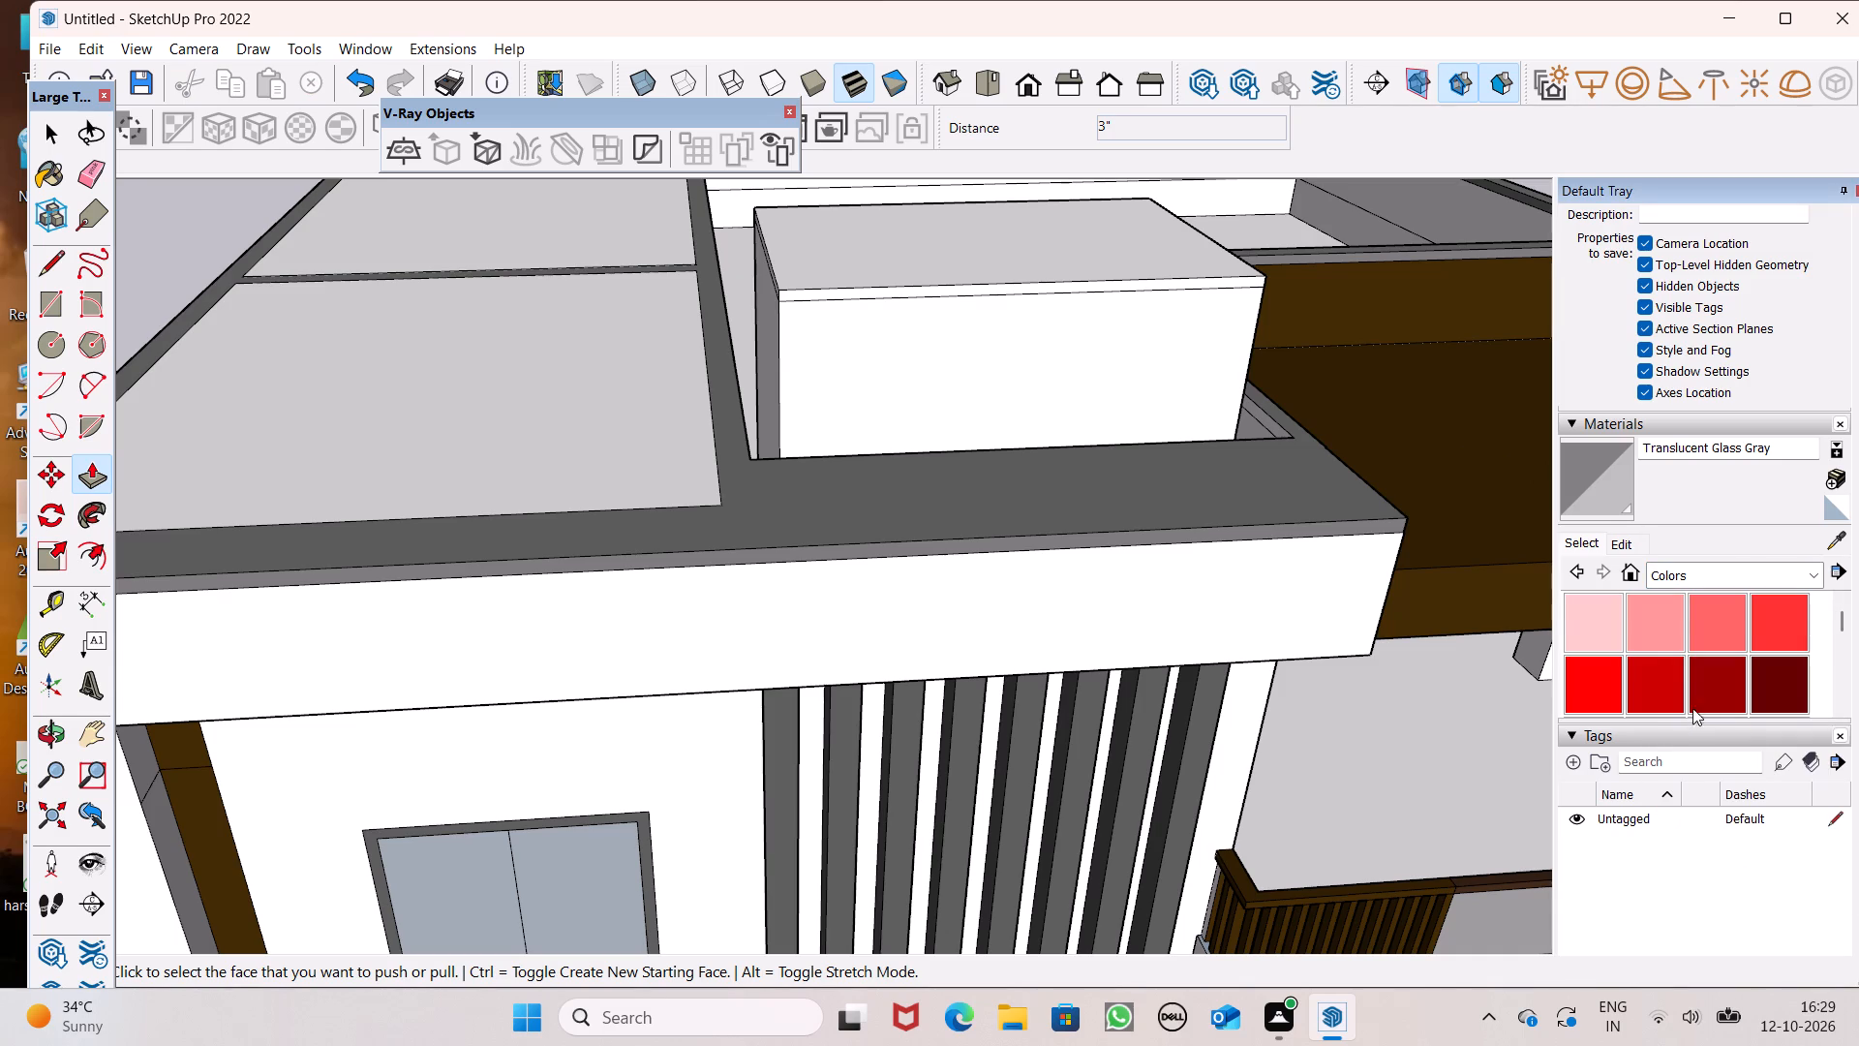
scroll(1685, 614, down, 7)
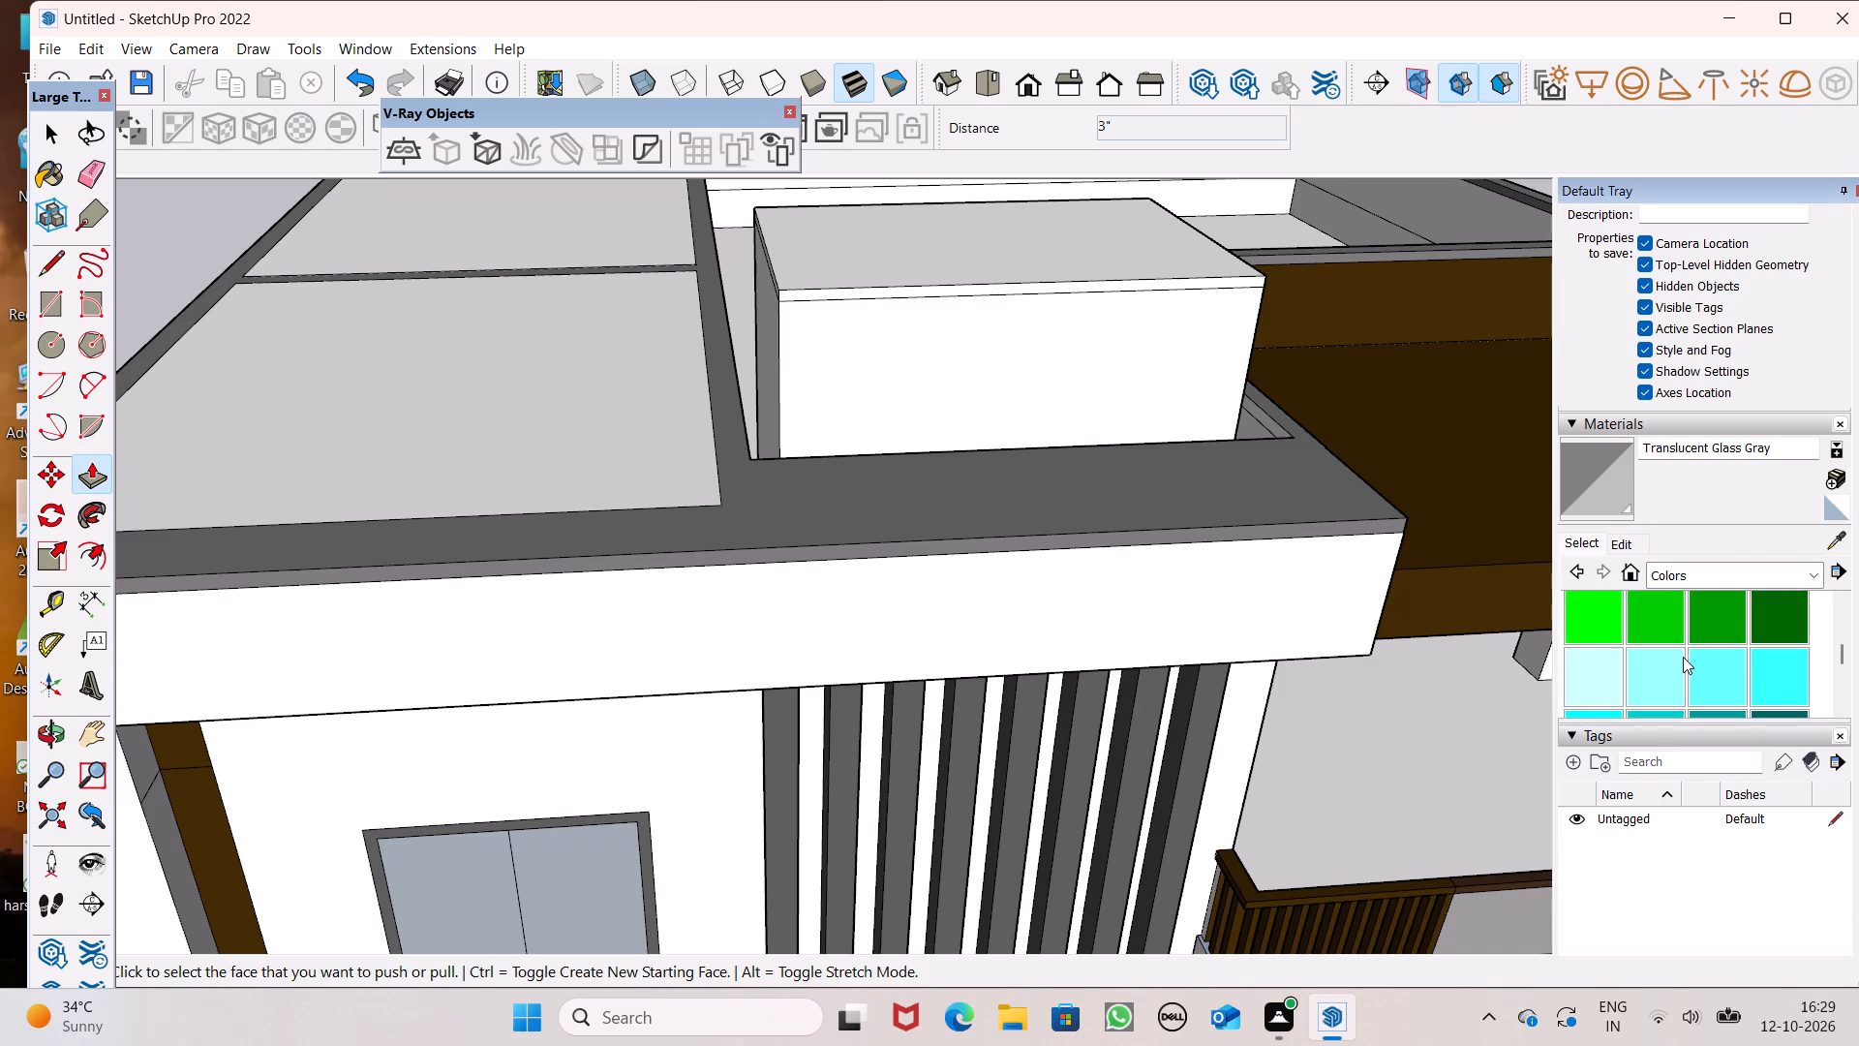
scroll(1683, 657, down, 7)
scroll(1683, 657, up, 1)
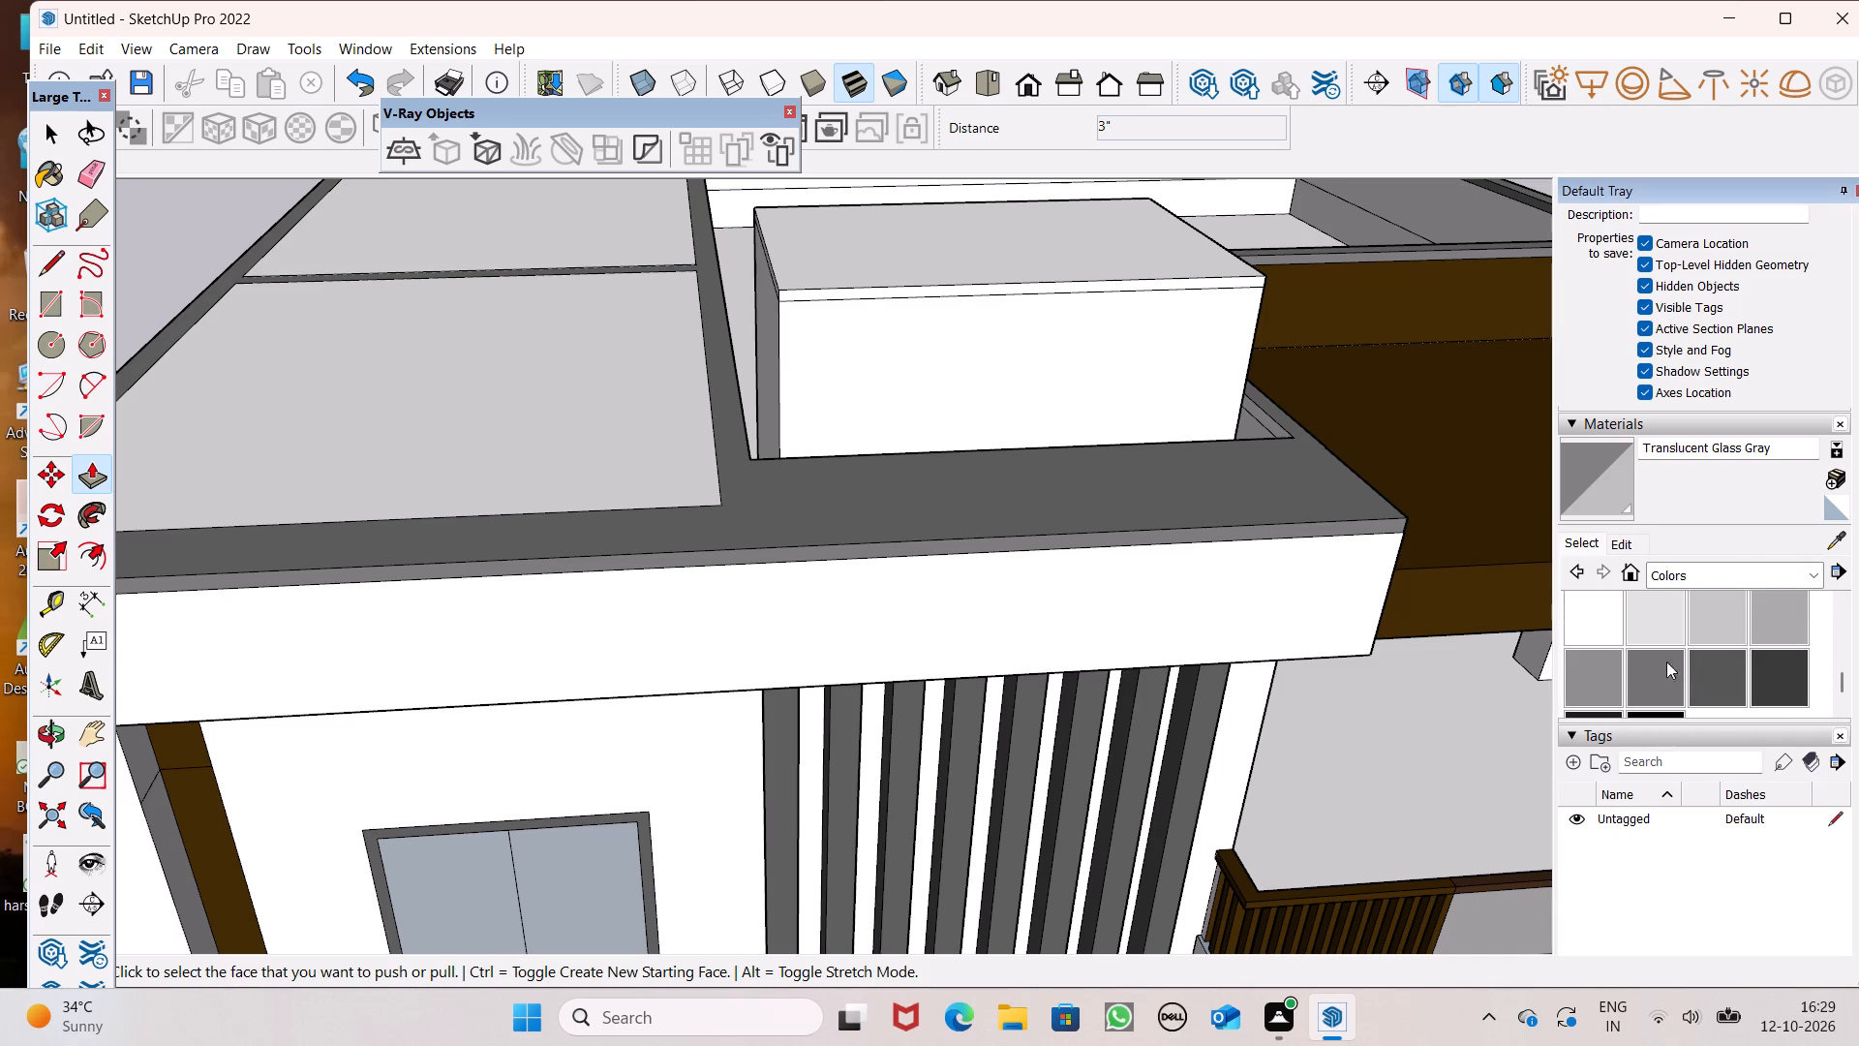
click(1576, 677)
click(1661, 683)
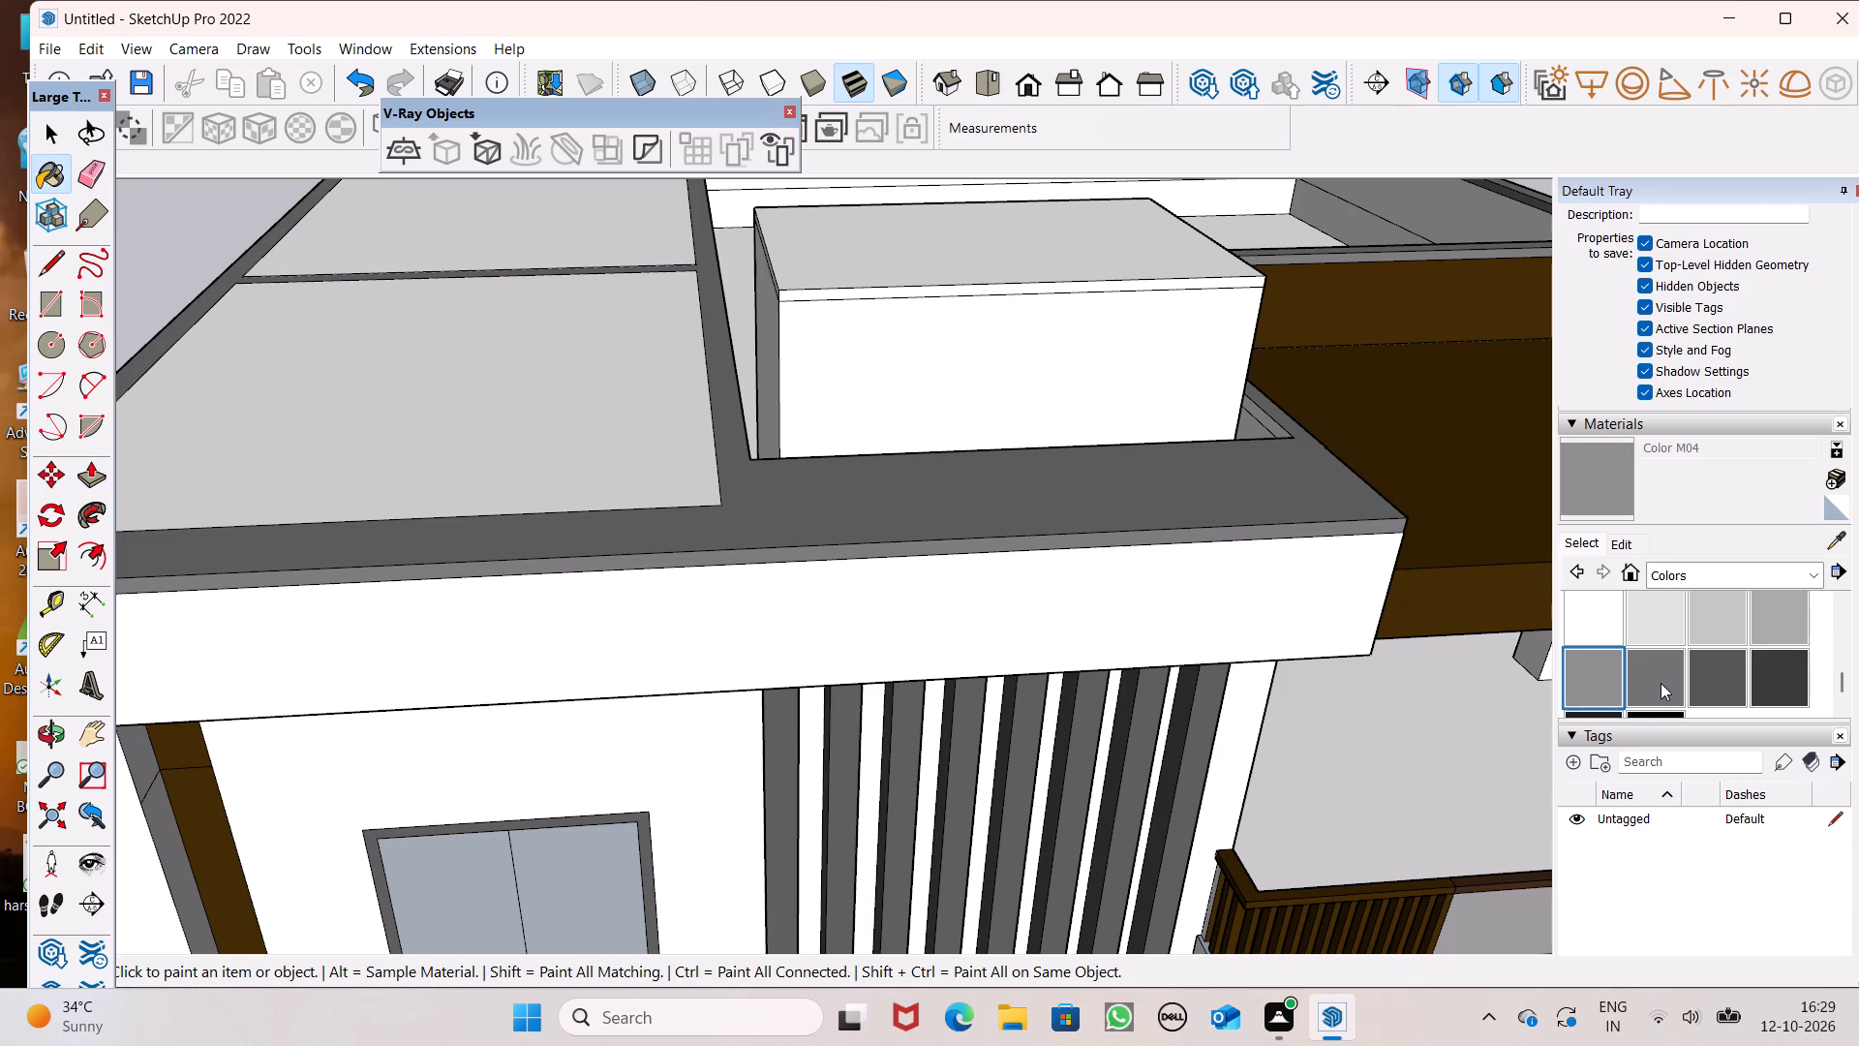
scroll(1207, 203, up, 4)
click(1062, 321)
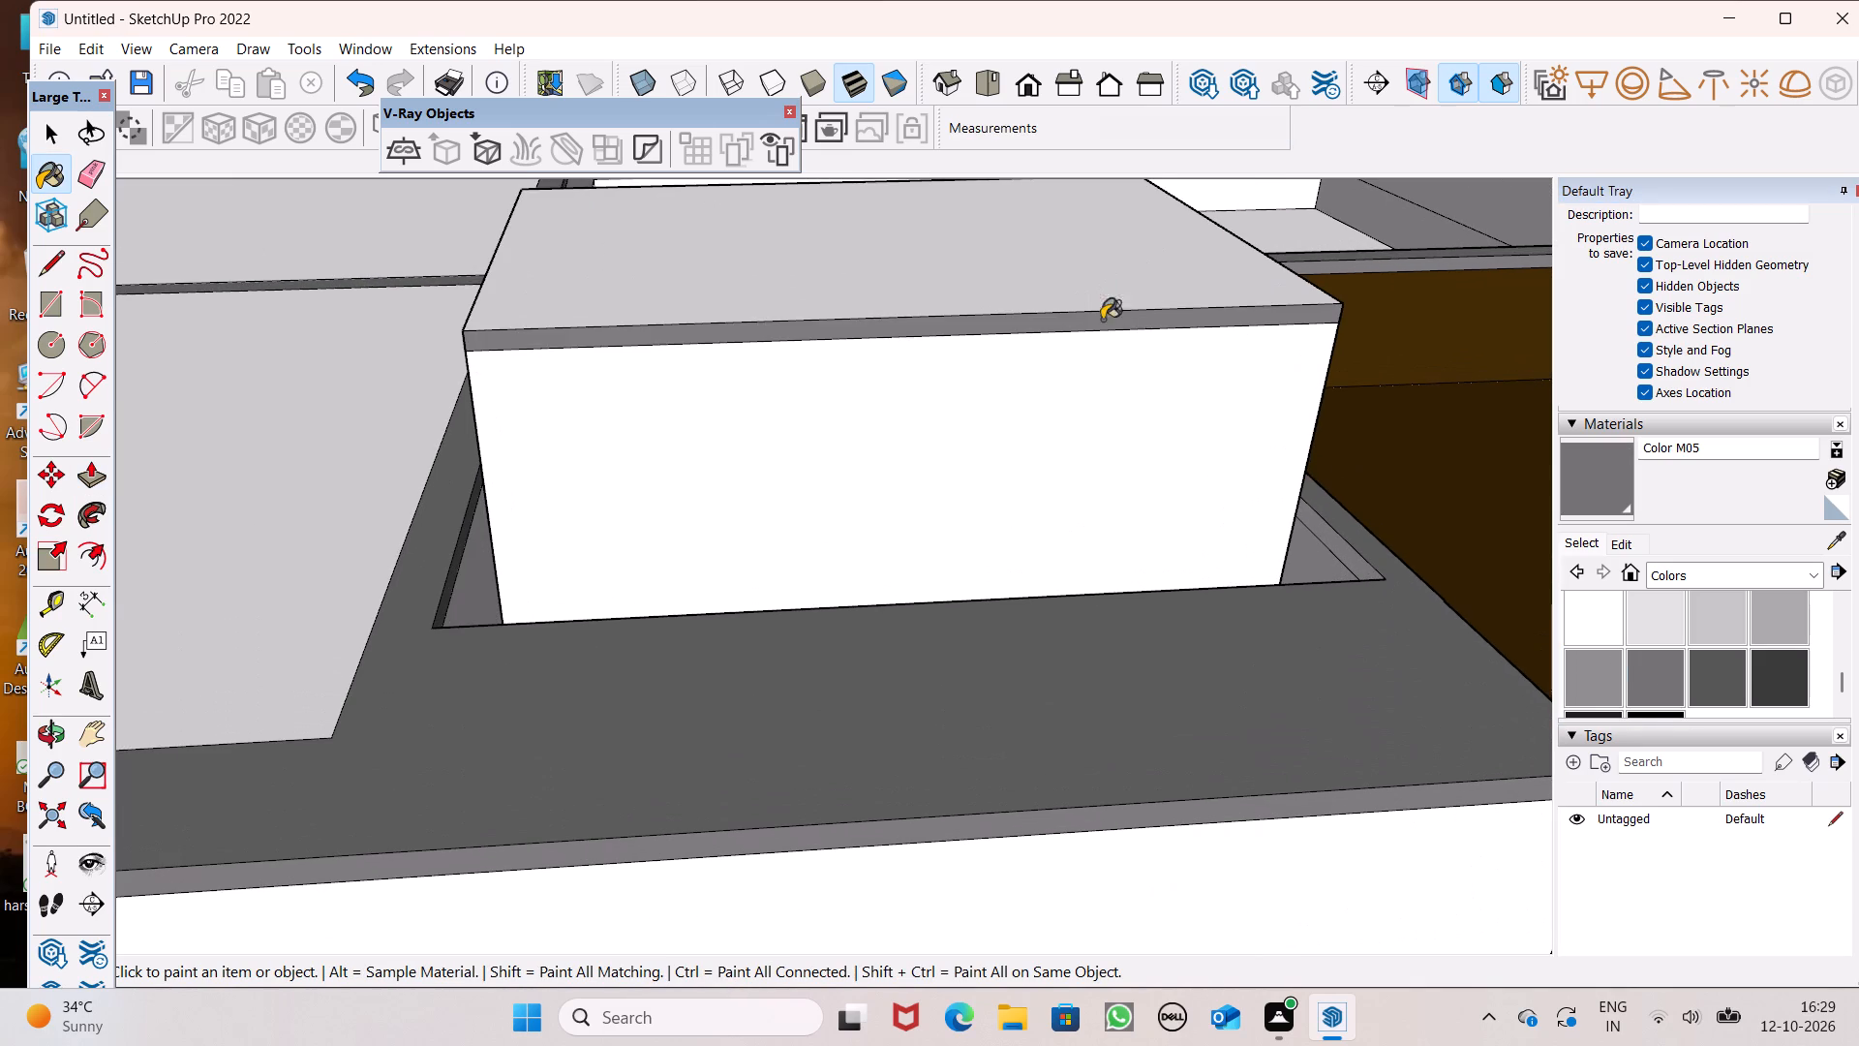
Paint the roof slab's other three edge bands and its top face with Color M05.
scroll(1191, 328, down, 4)
middle_drag(1122, 384, 1414, 468)
scroll(913, 332, up, 2)
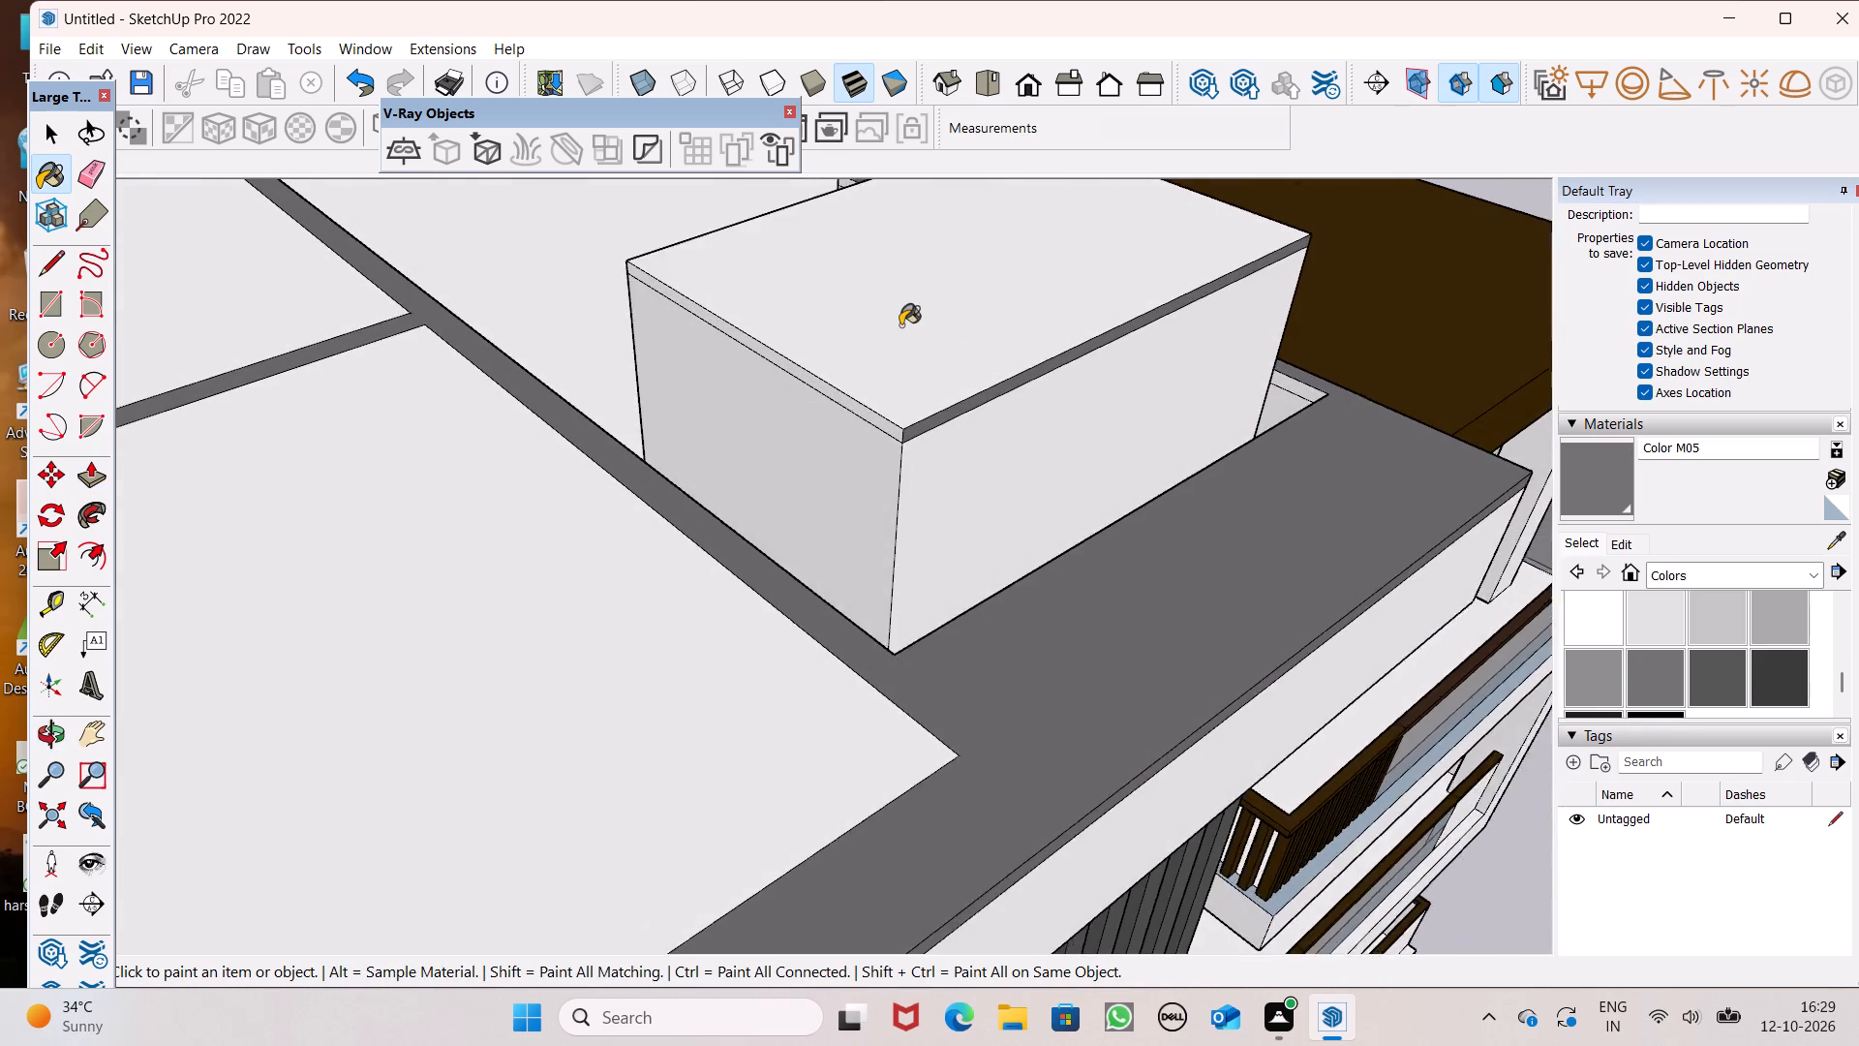
scroll(900, 325, up, 2)
click(828, 441)
scroll(1147, 400, down, 2)
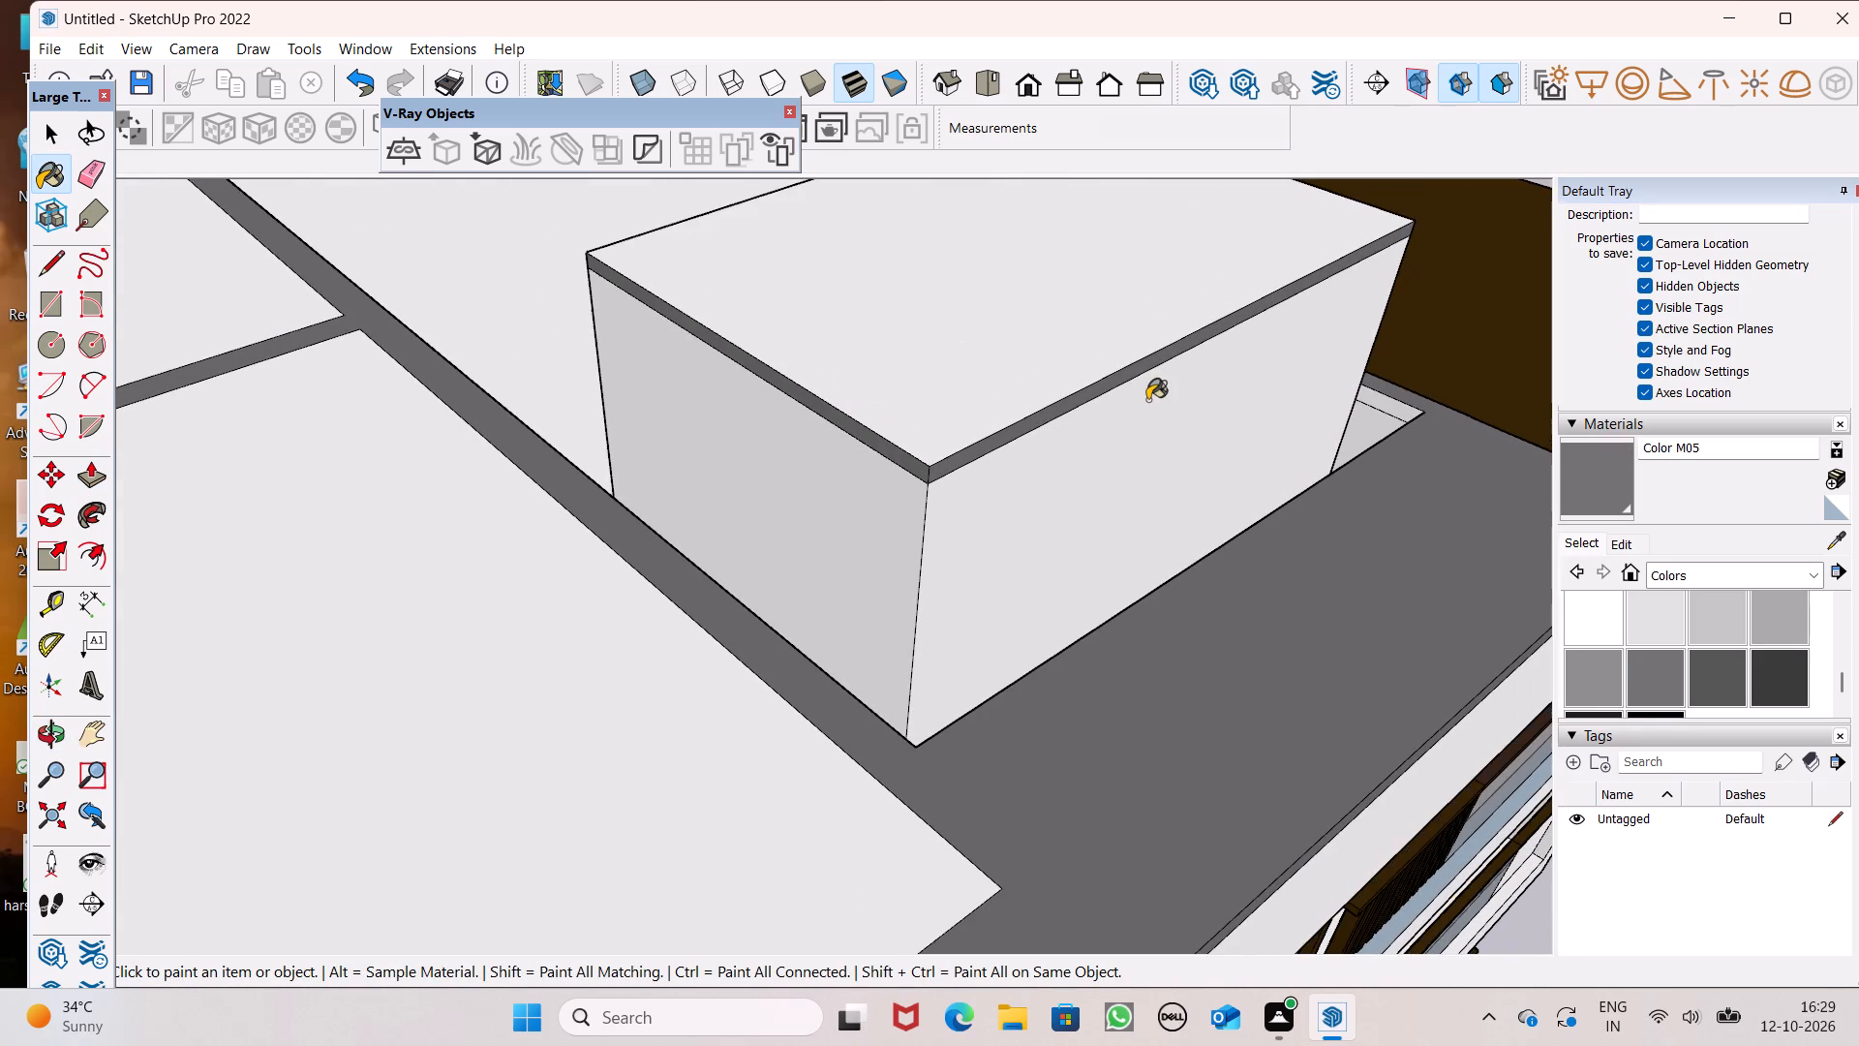
middle_drag(1199, 402, 148, 526)
scroll(252, 488, up, 6)
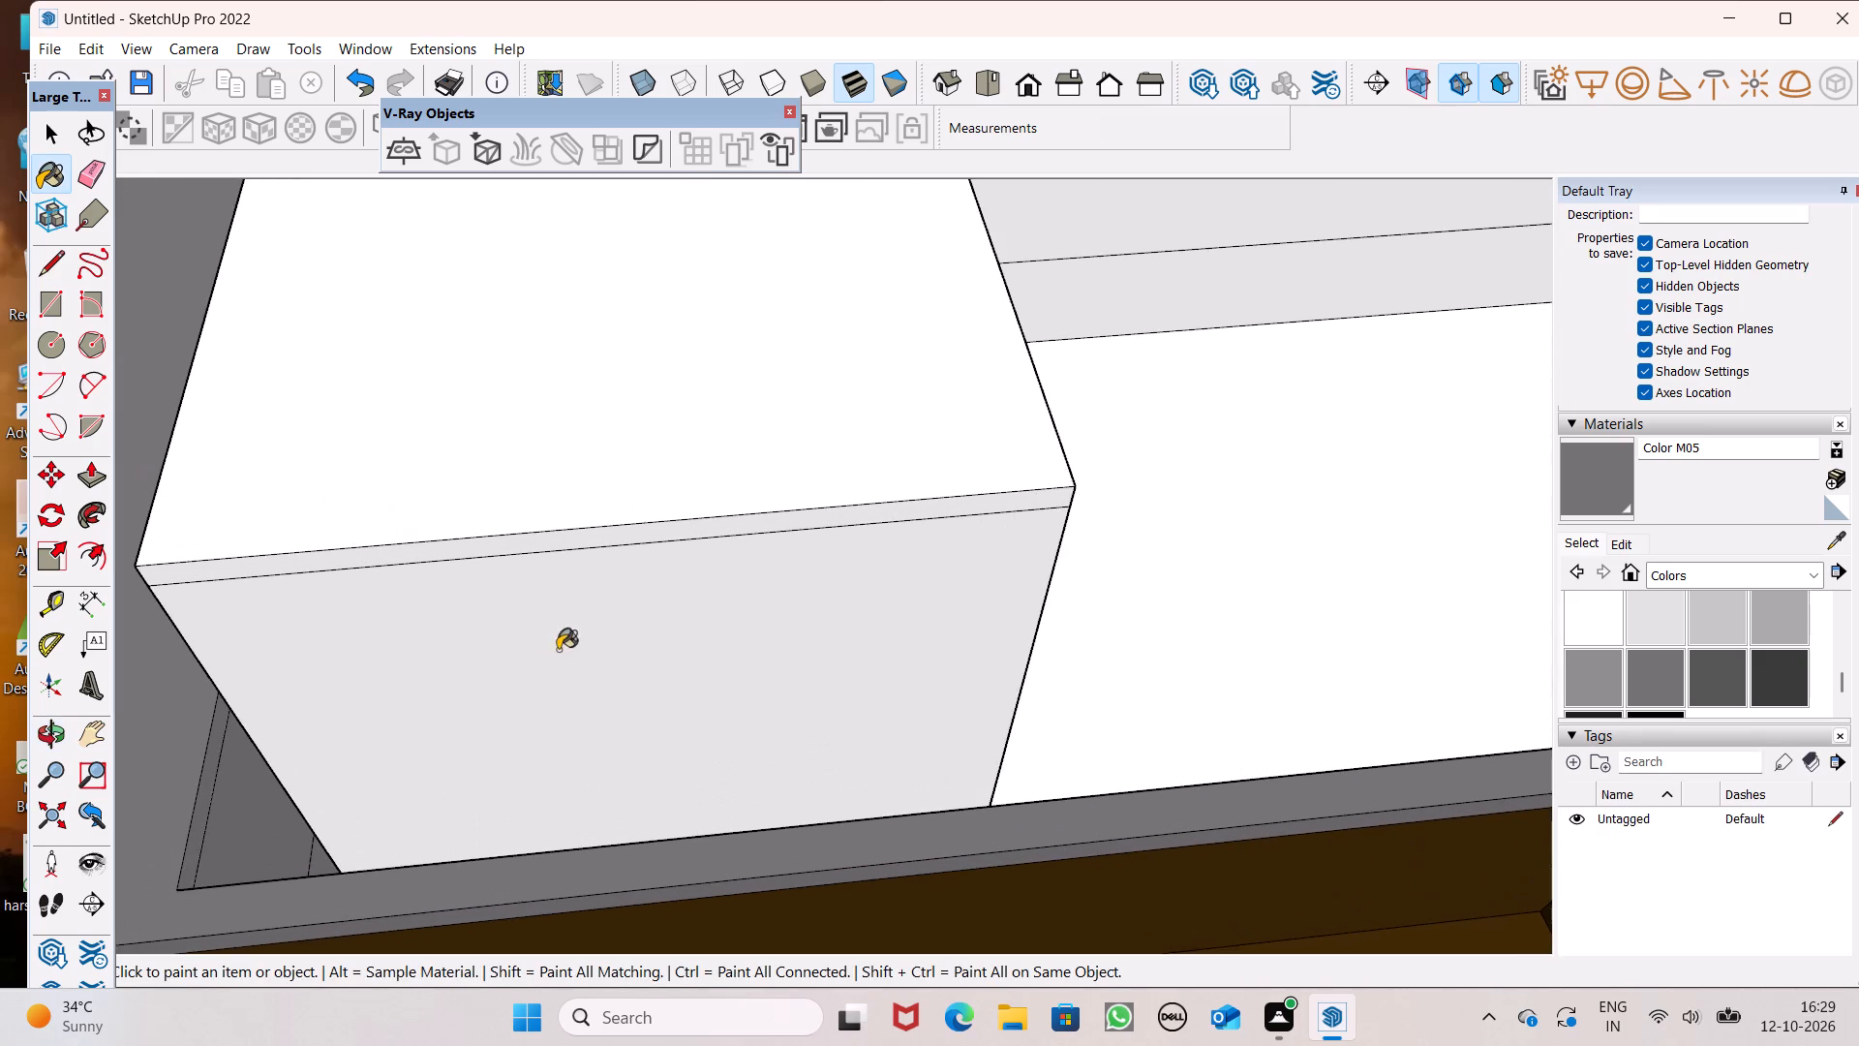
middle_drag(558, 649, 555, 544)
click(644, 353)
middle_drag(857, 378, 566, 465)
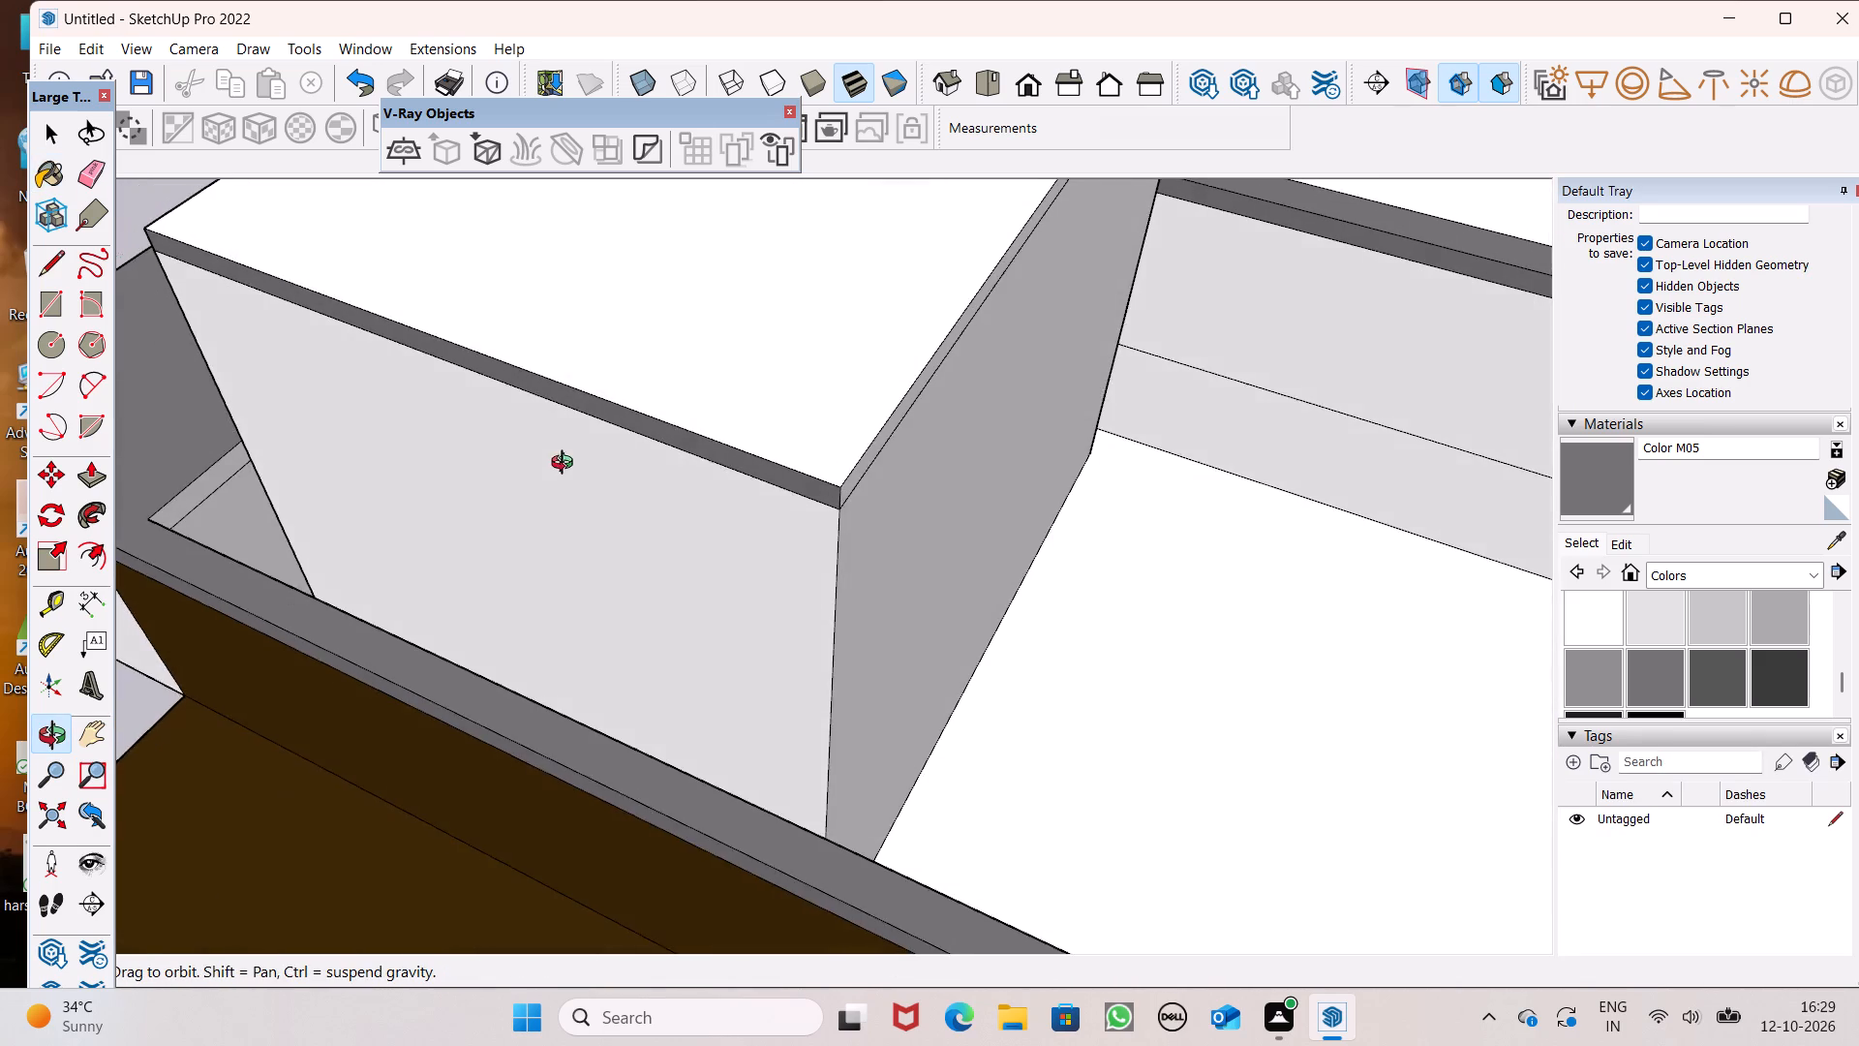
middle_drag(566, 465, 564, 457)
scroll(558, 422, up, 1)
click(647, 344)
middle_drag(834, 437, 680, 435)
scroll(728, 482, up, 4)
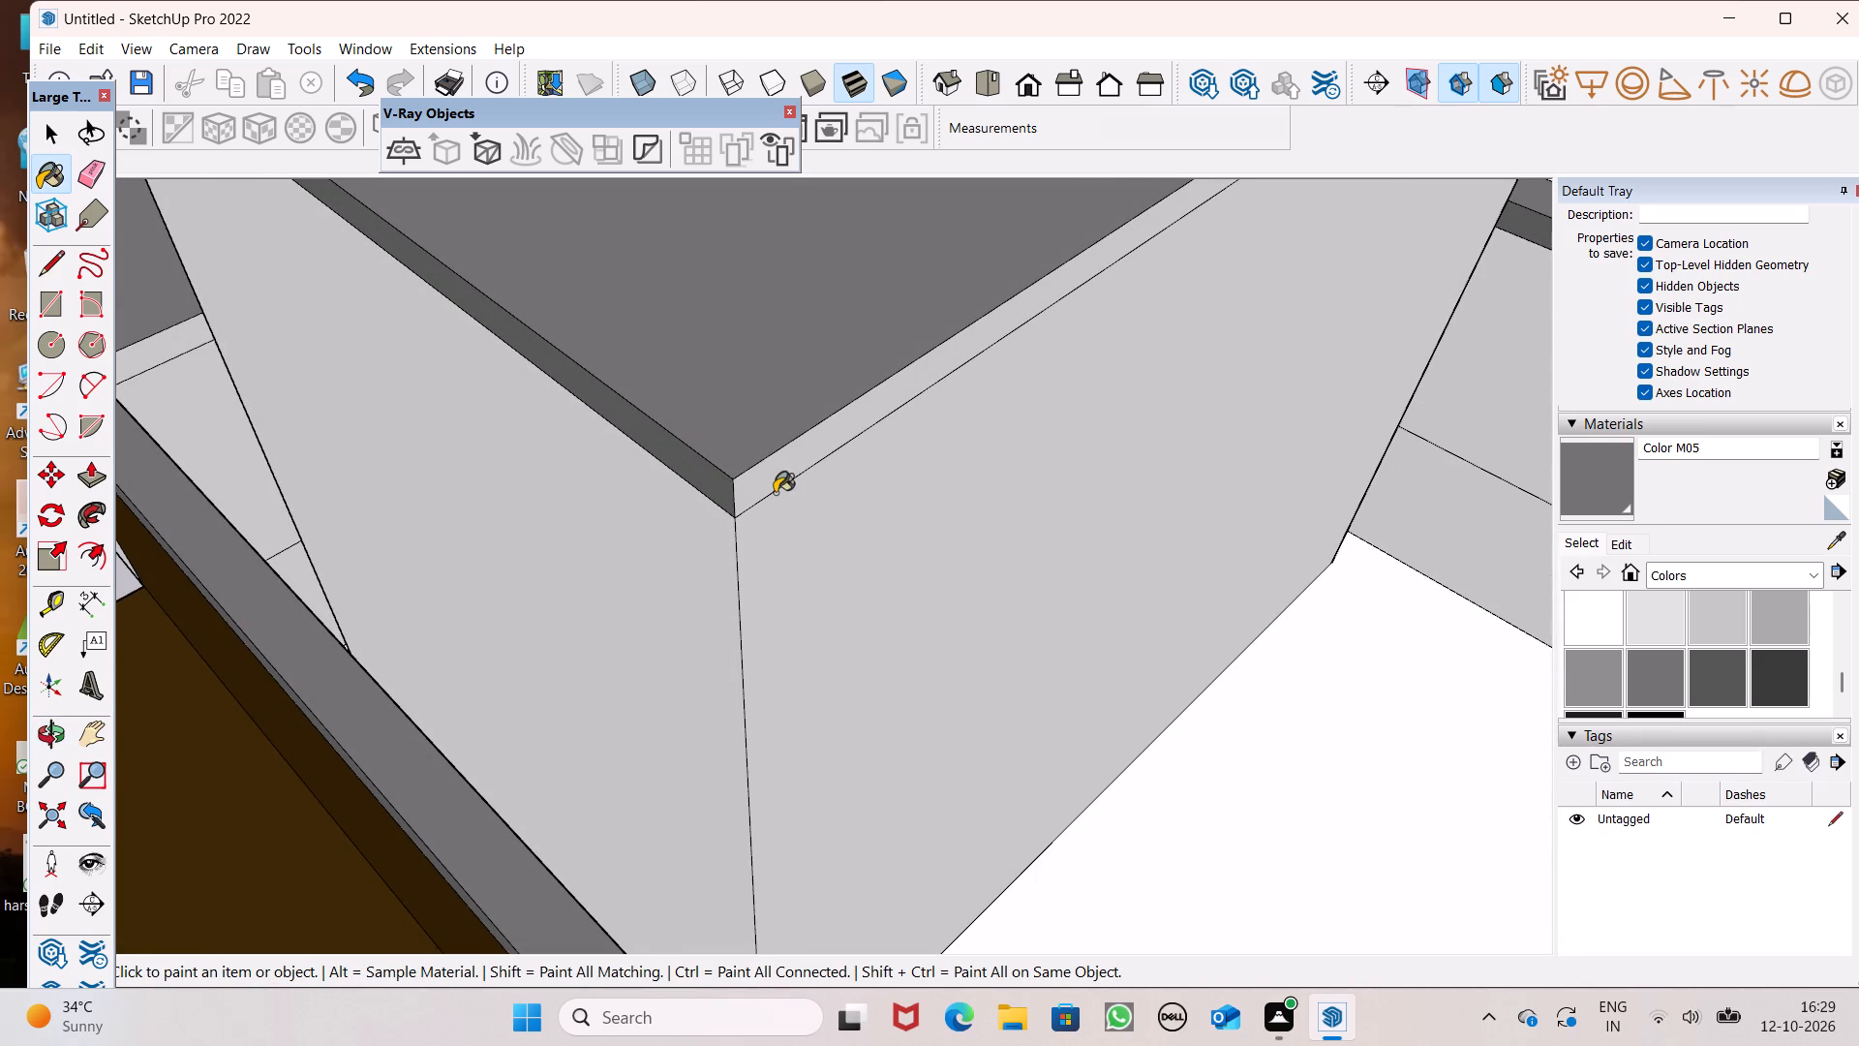
click(771, 470)
Push/Pull the roof slab's front edge outward by about 4 9/16" to overhang the rooftop block's front wall.
scroll(776, 483, down, 8)
scroll(864, 521, down, 6)
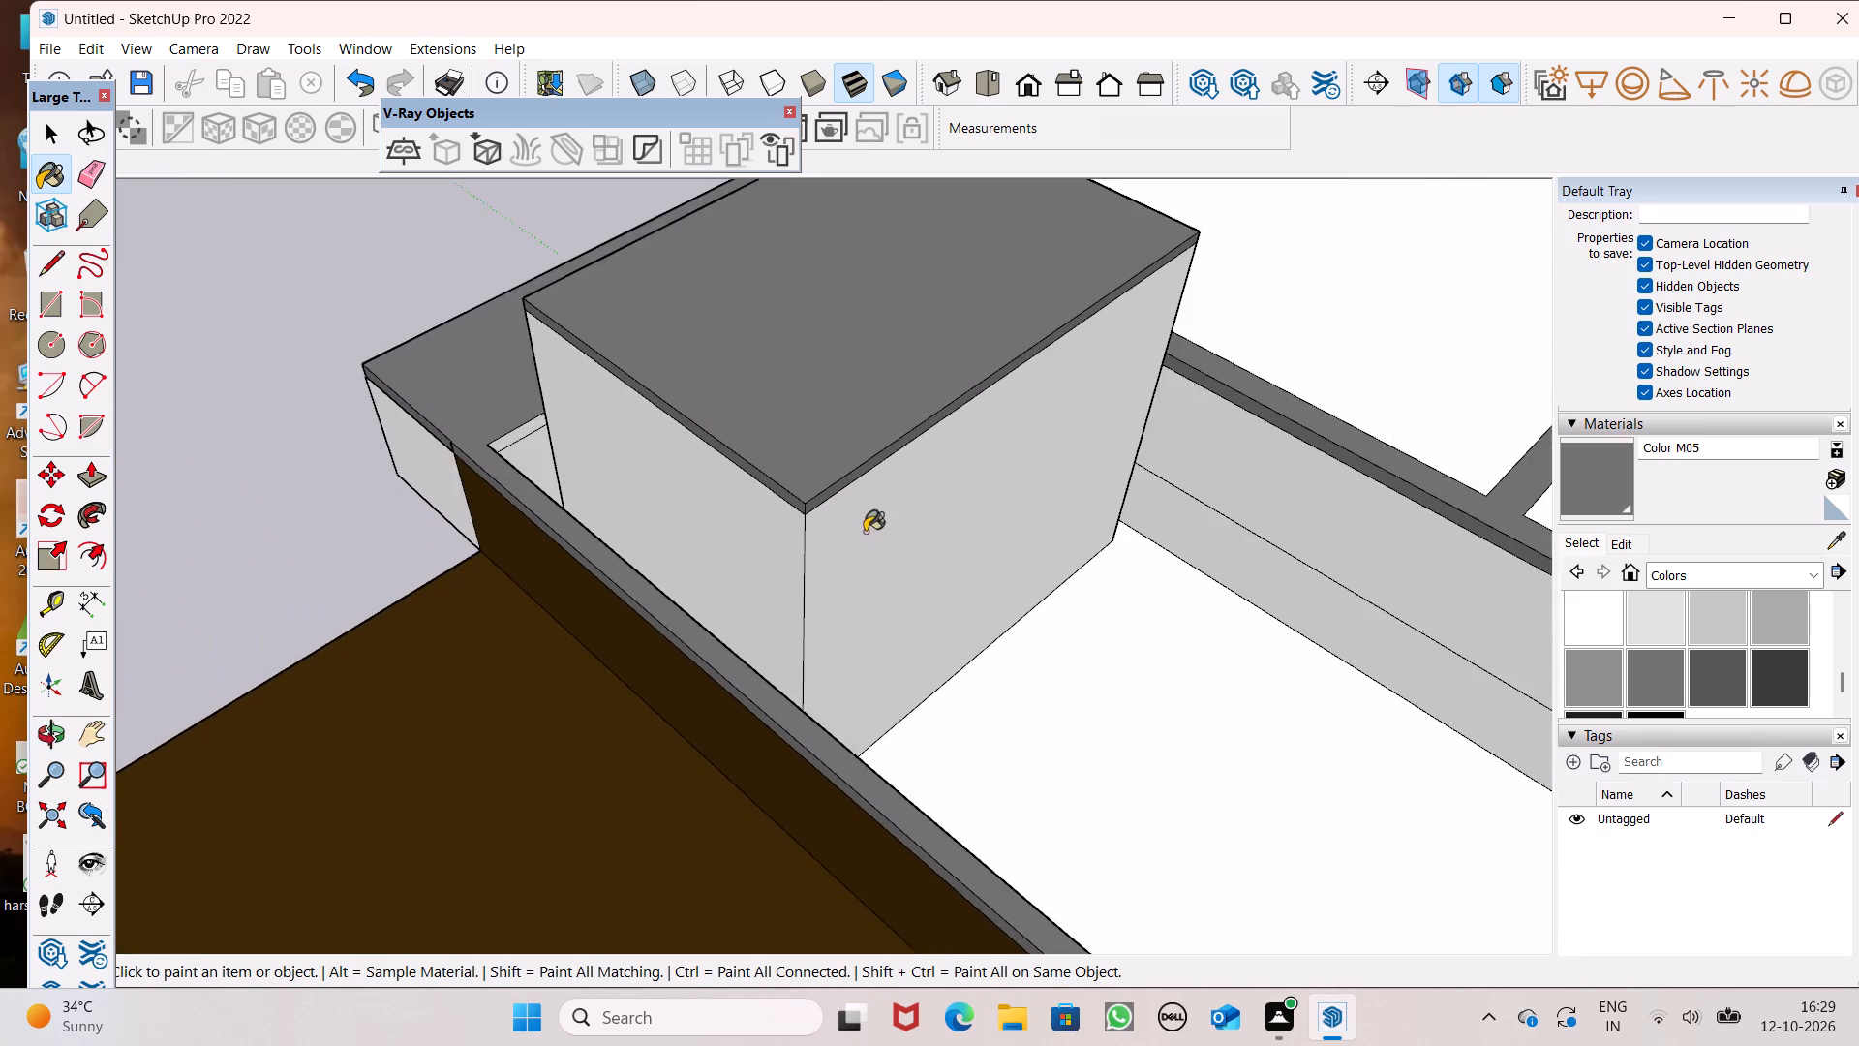
middle_drag(918, 529, 1028, 477)
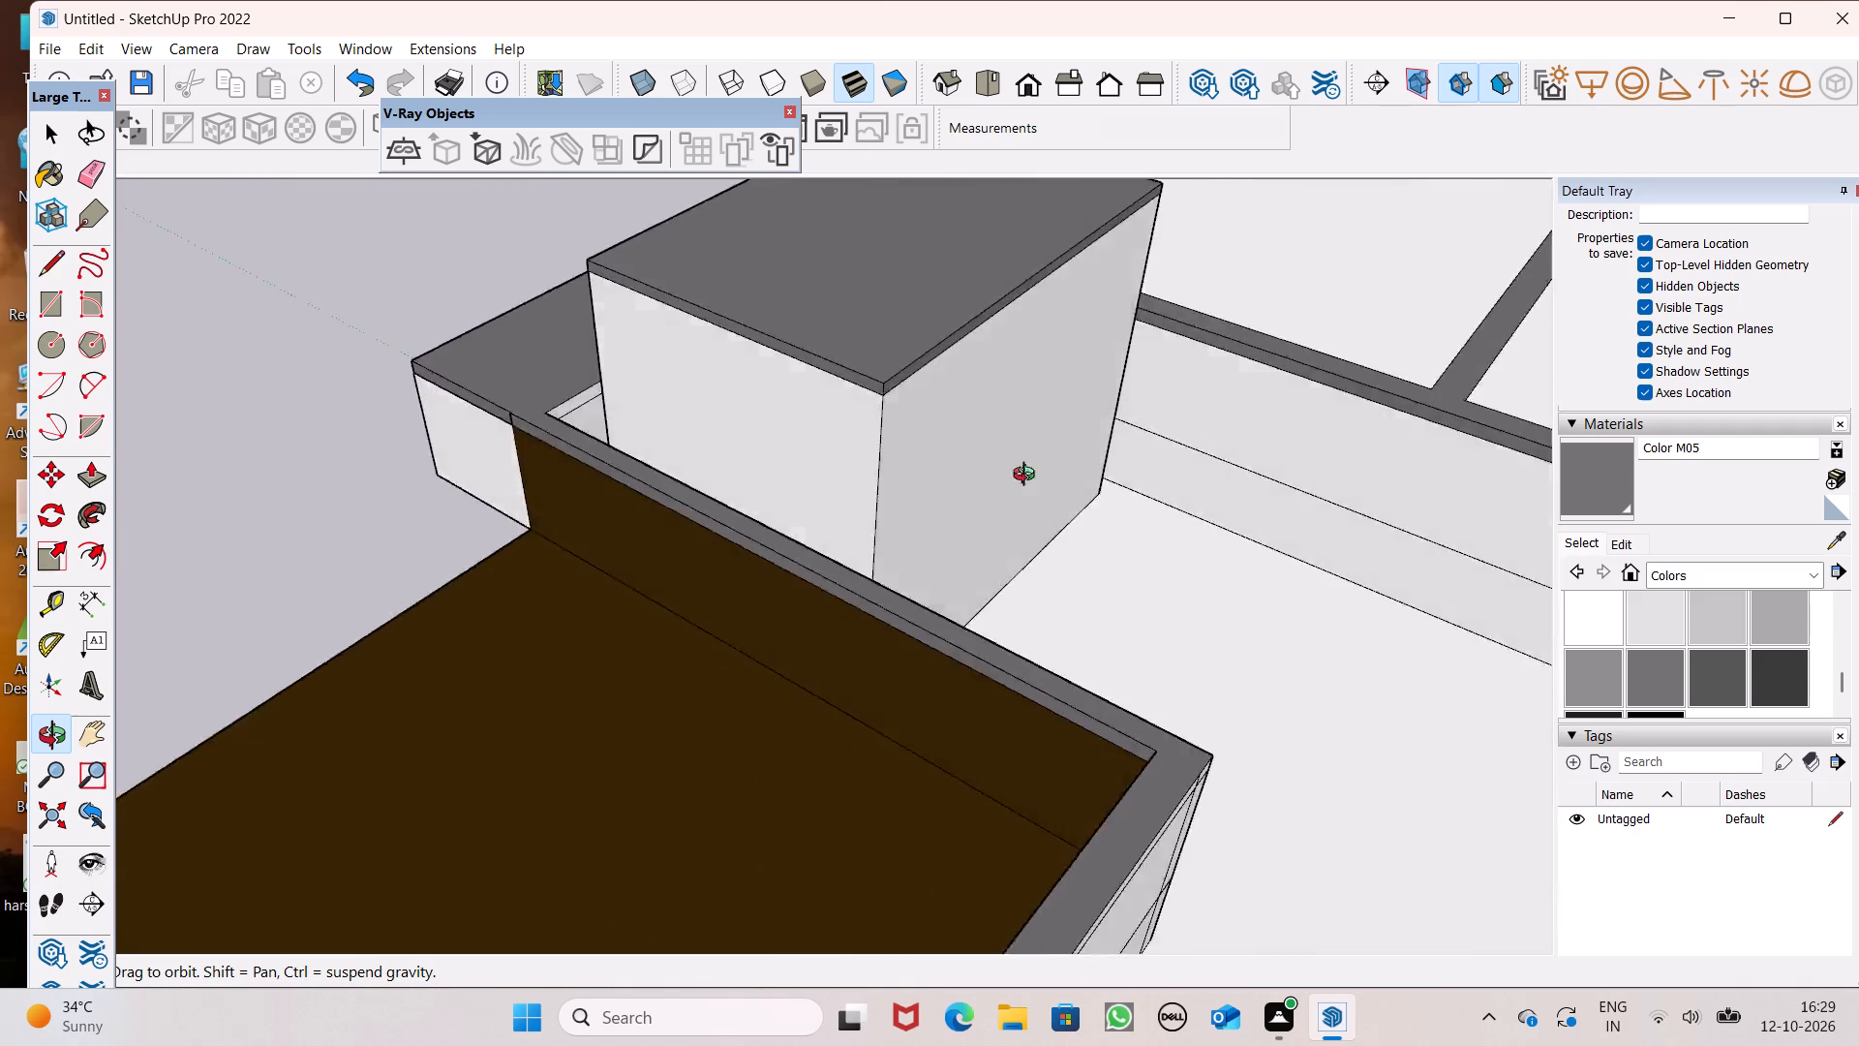
middle_drag(1028, 477, 1256, 481)
click(101, 480)
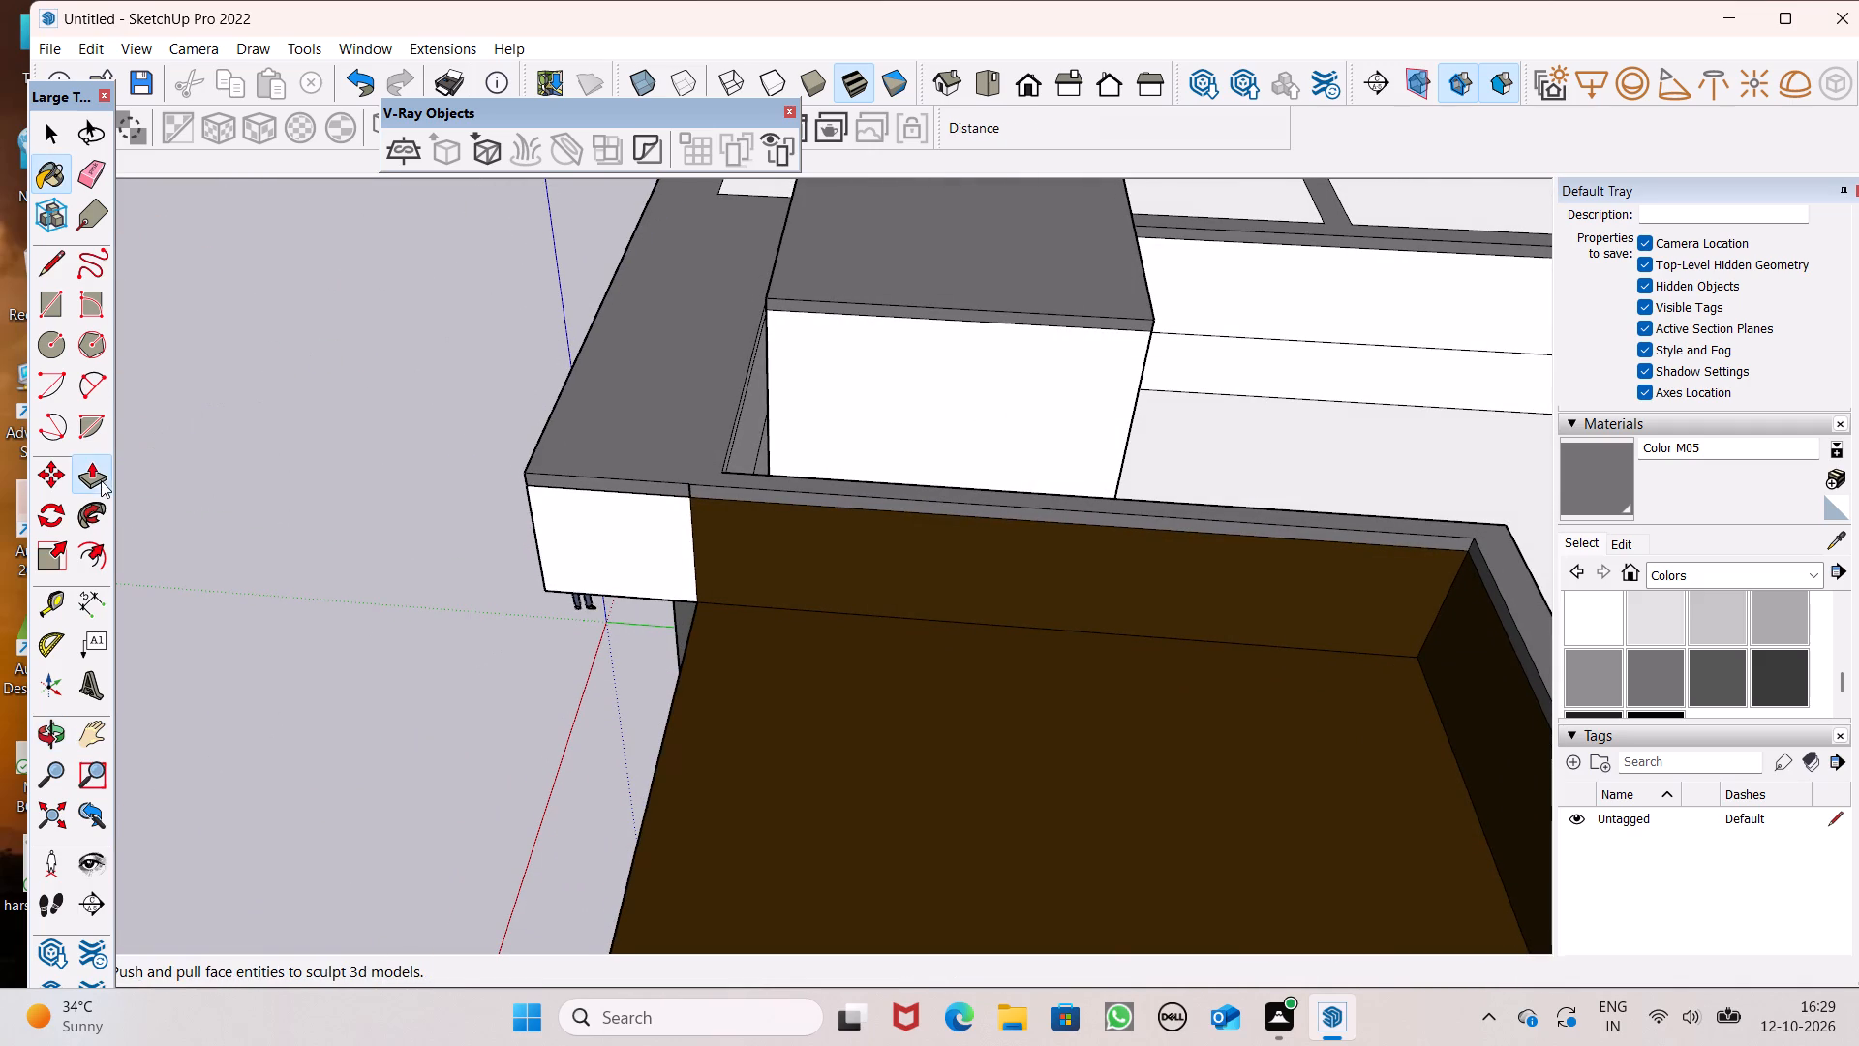
scroll(977, 357, up, 2)
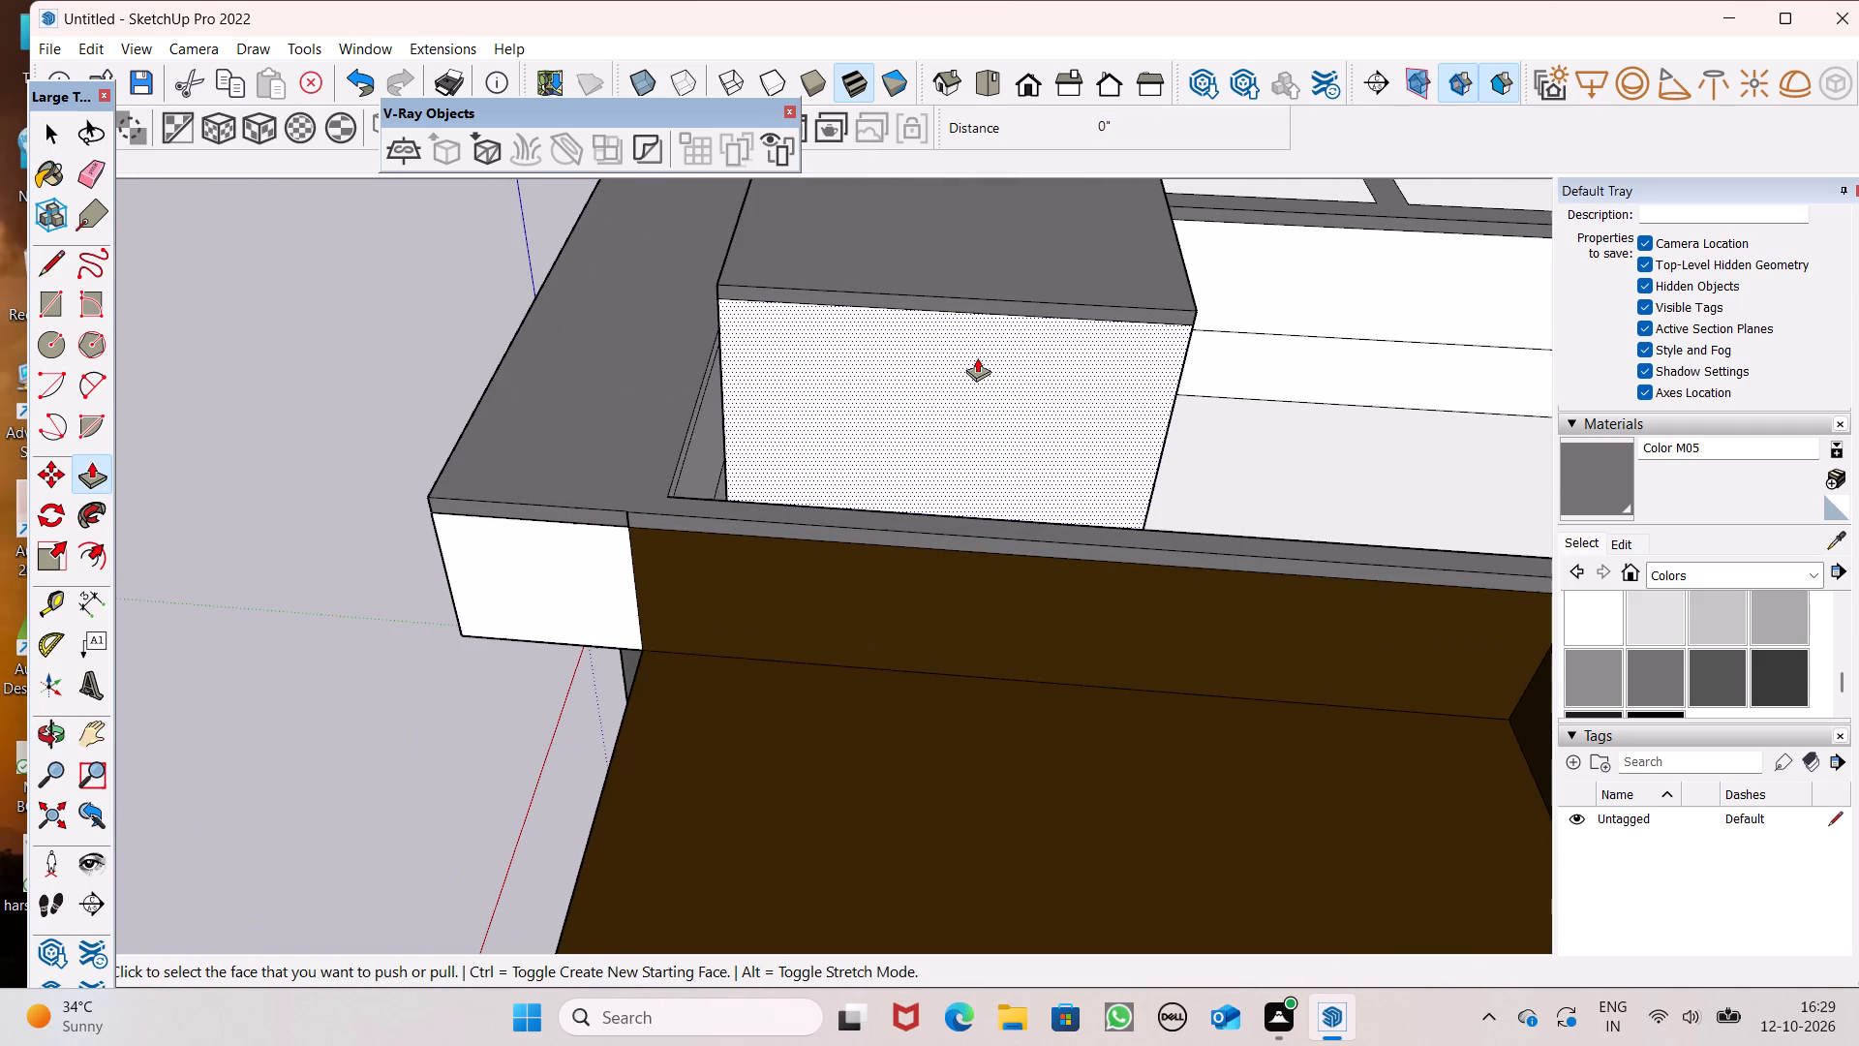
scroll(977, 357, down, 2)
middle_drag(956, 404, 1042, 460)
scroll(918, 305, up, 5)
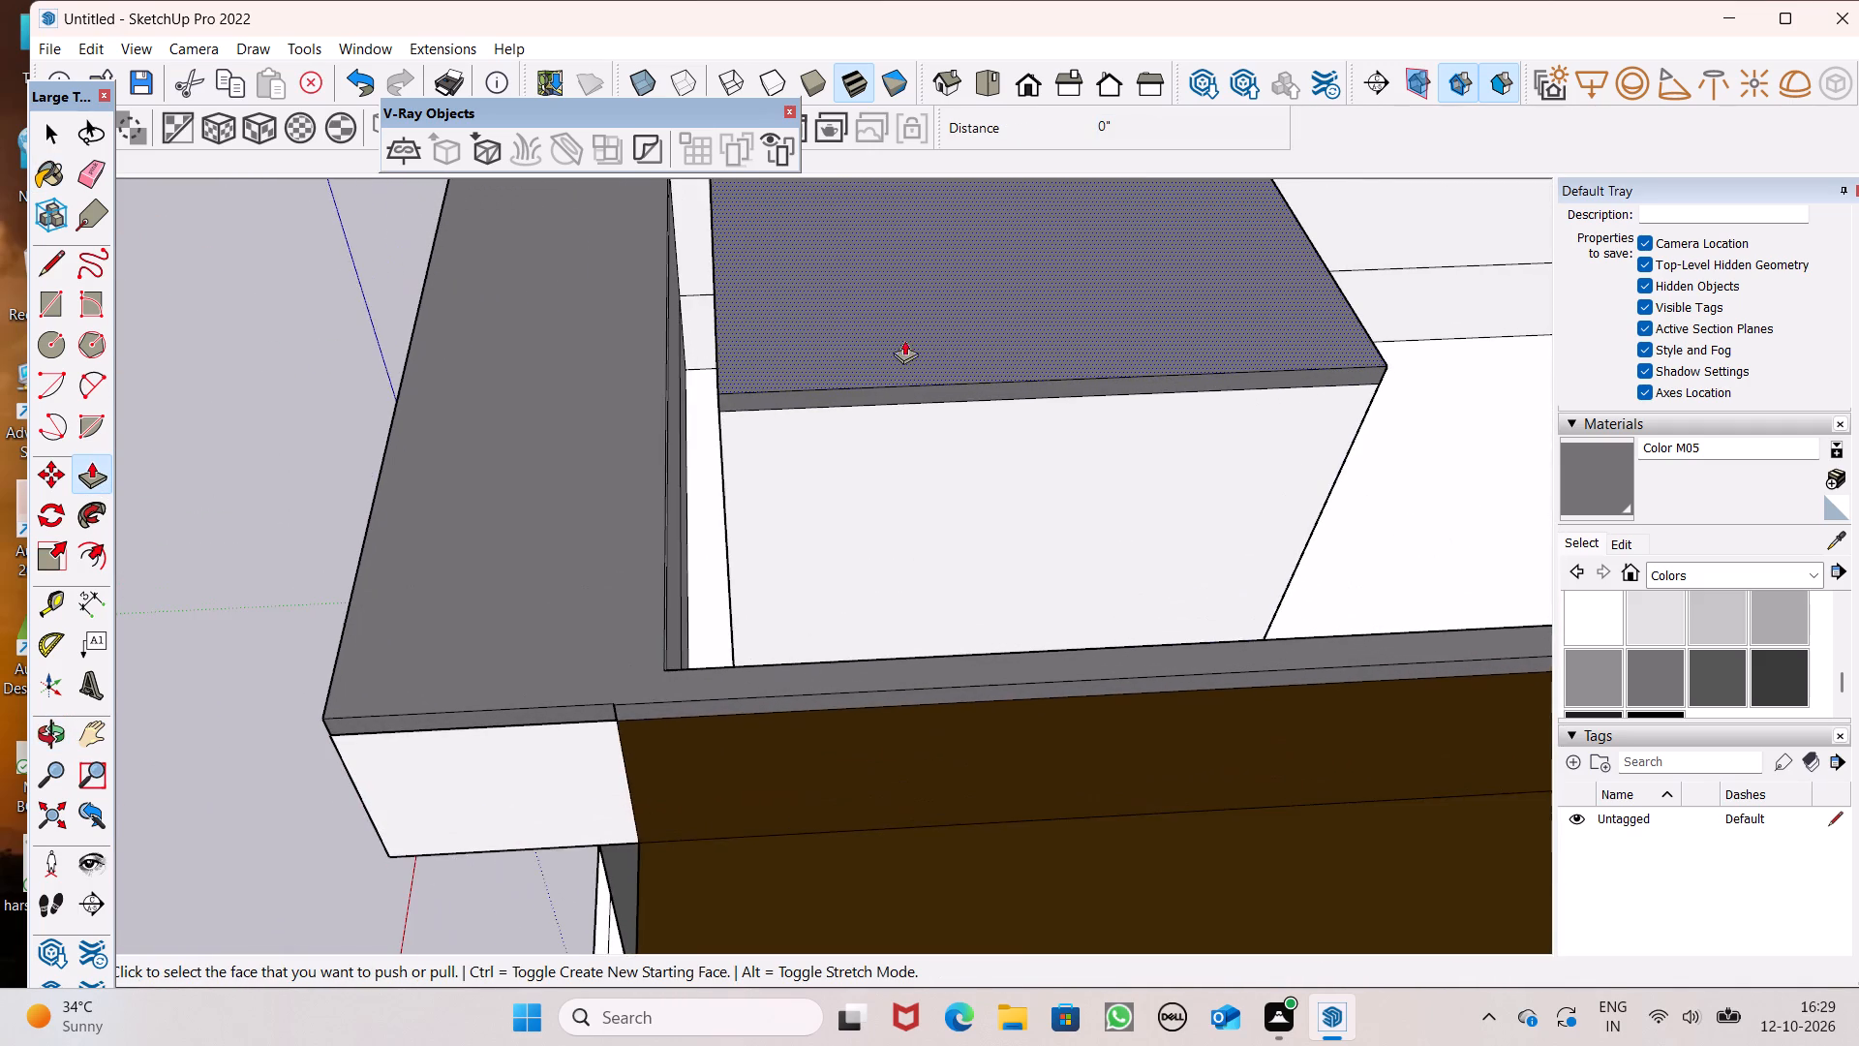
middle_drag(882, 386, 1081, 370)
scroll(898, 365, up, 4)
middle_drag(869, 383, 1215, 390)
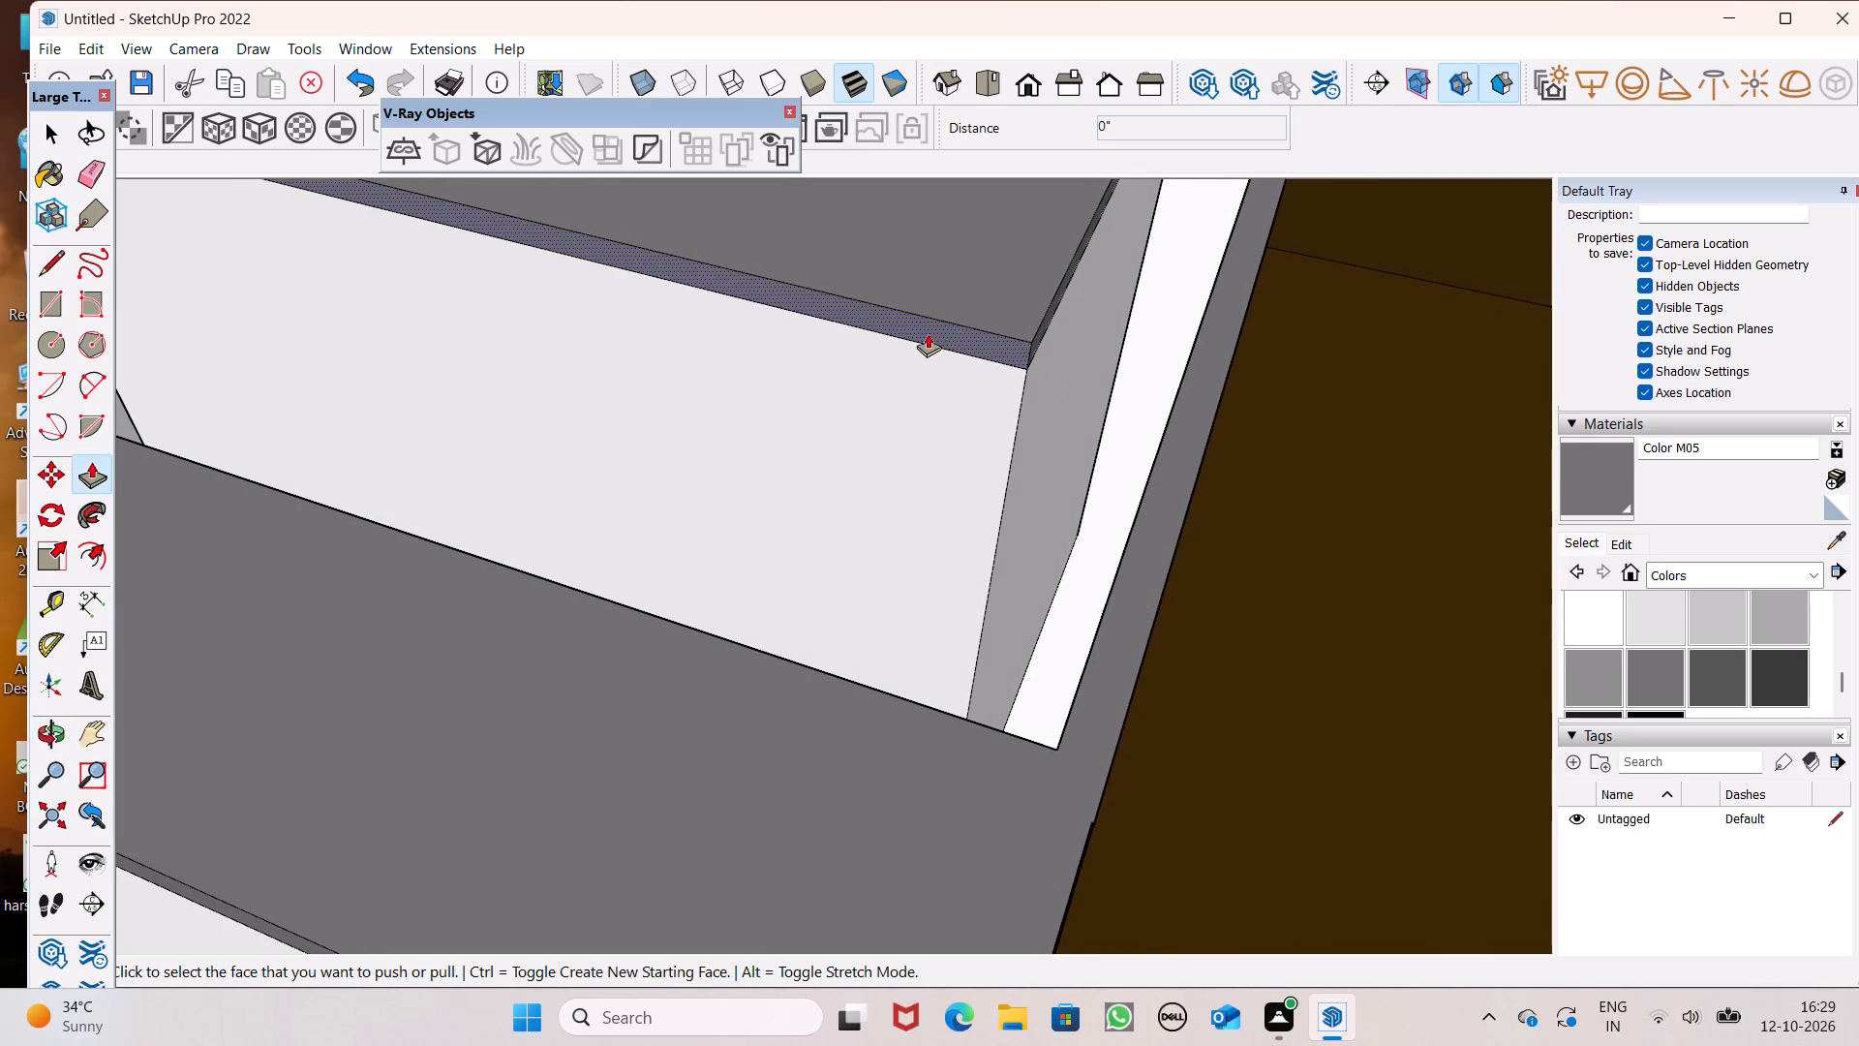
scroll(928, 333, up, 1)
drag(926, 331, 905, 360)
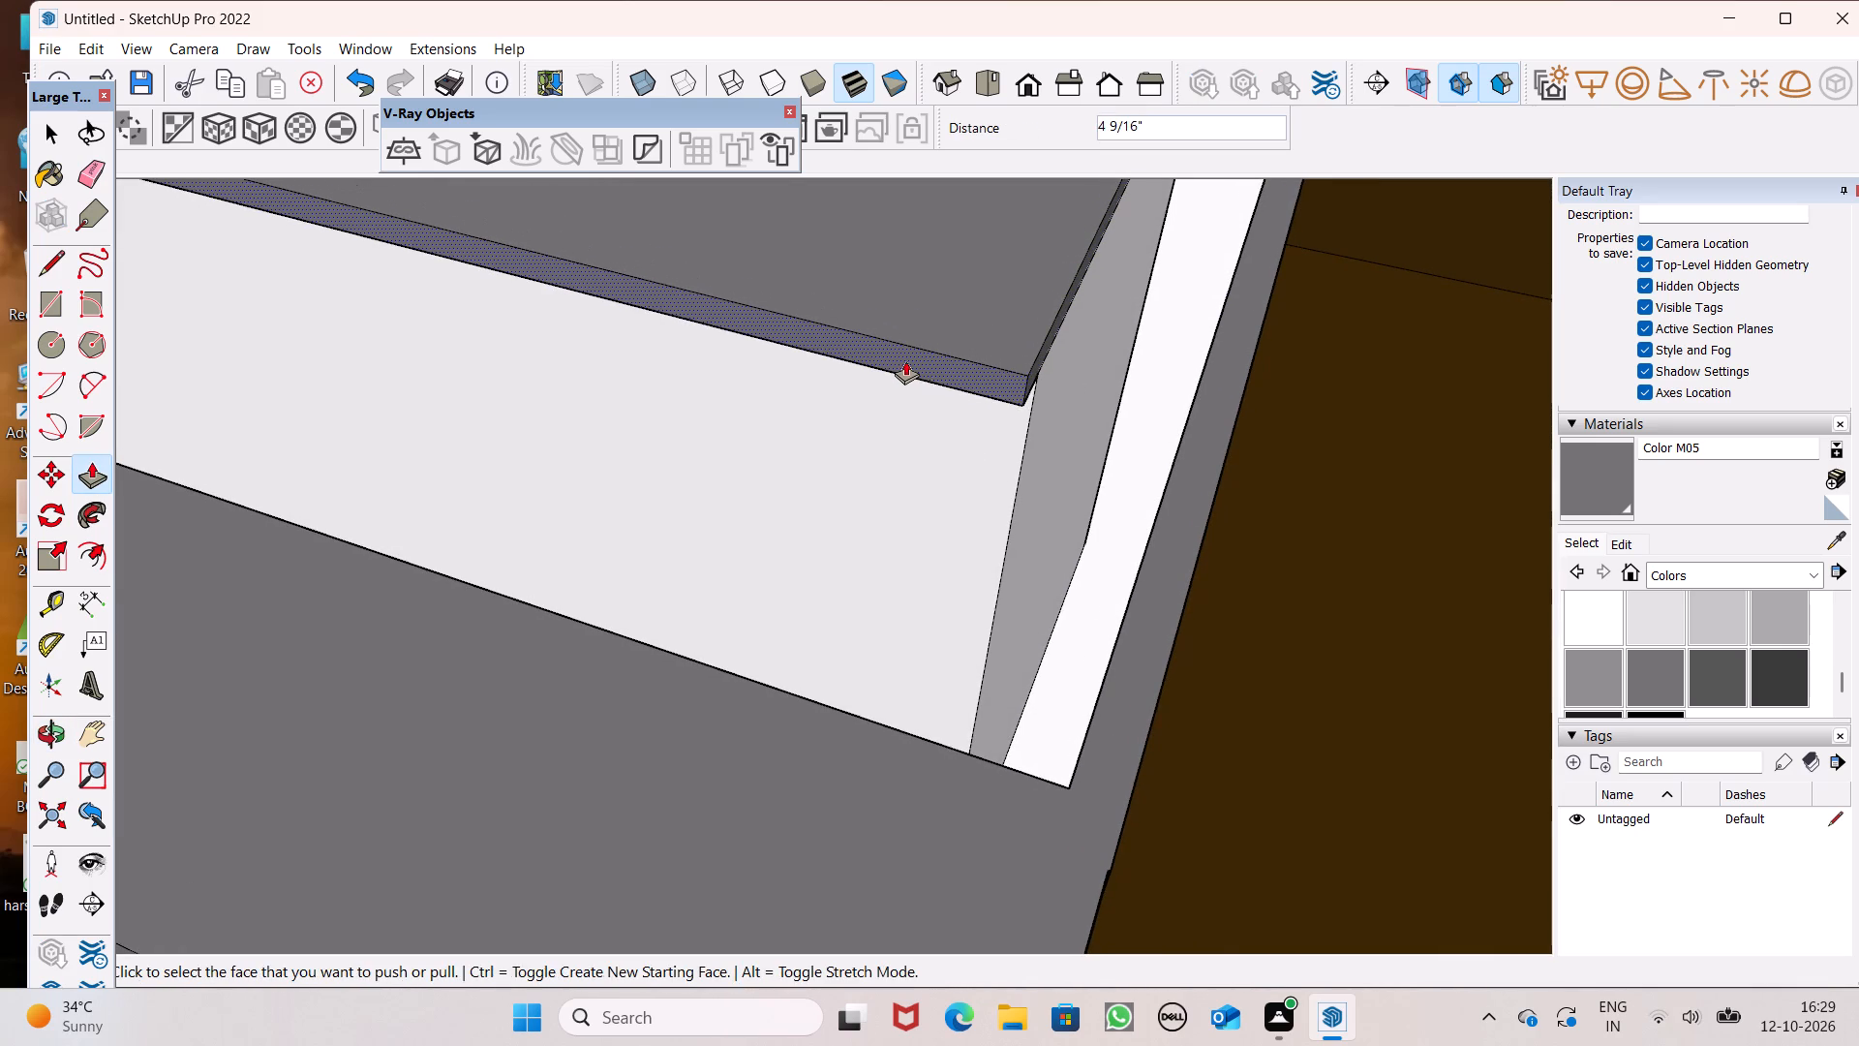
Push/Pull the roof slab's edge on the brown roof side outward by about 4 5/16".
middle_drag(1084, 381, 816, 325)
scroll(789, 270, up, 4)
drag(781, 280, 779, 285)
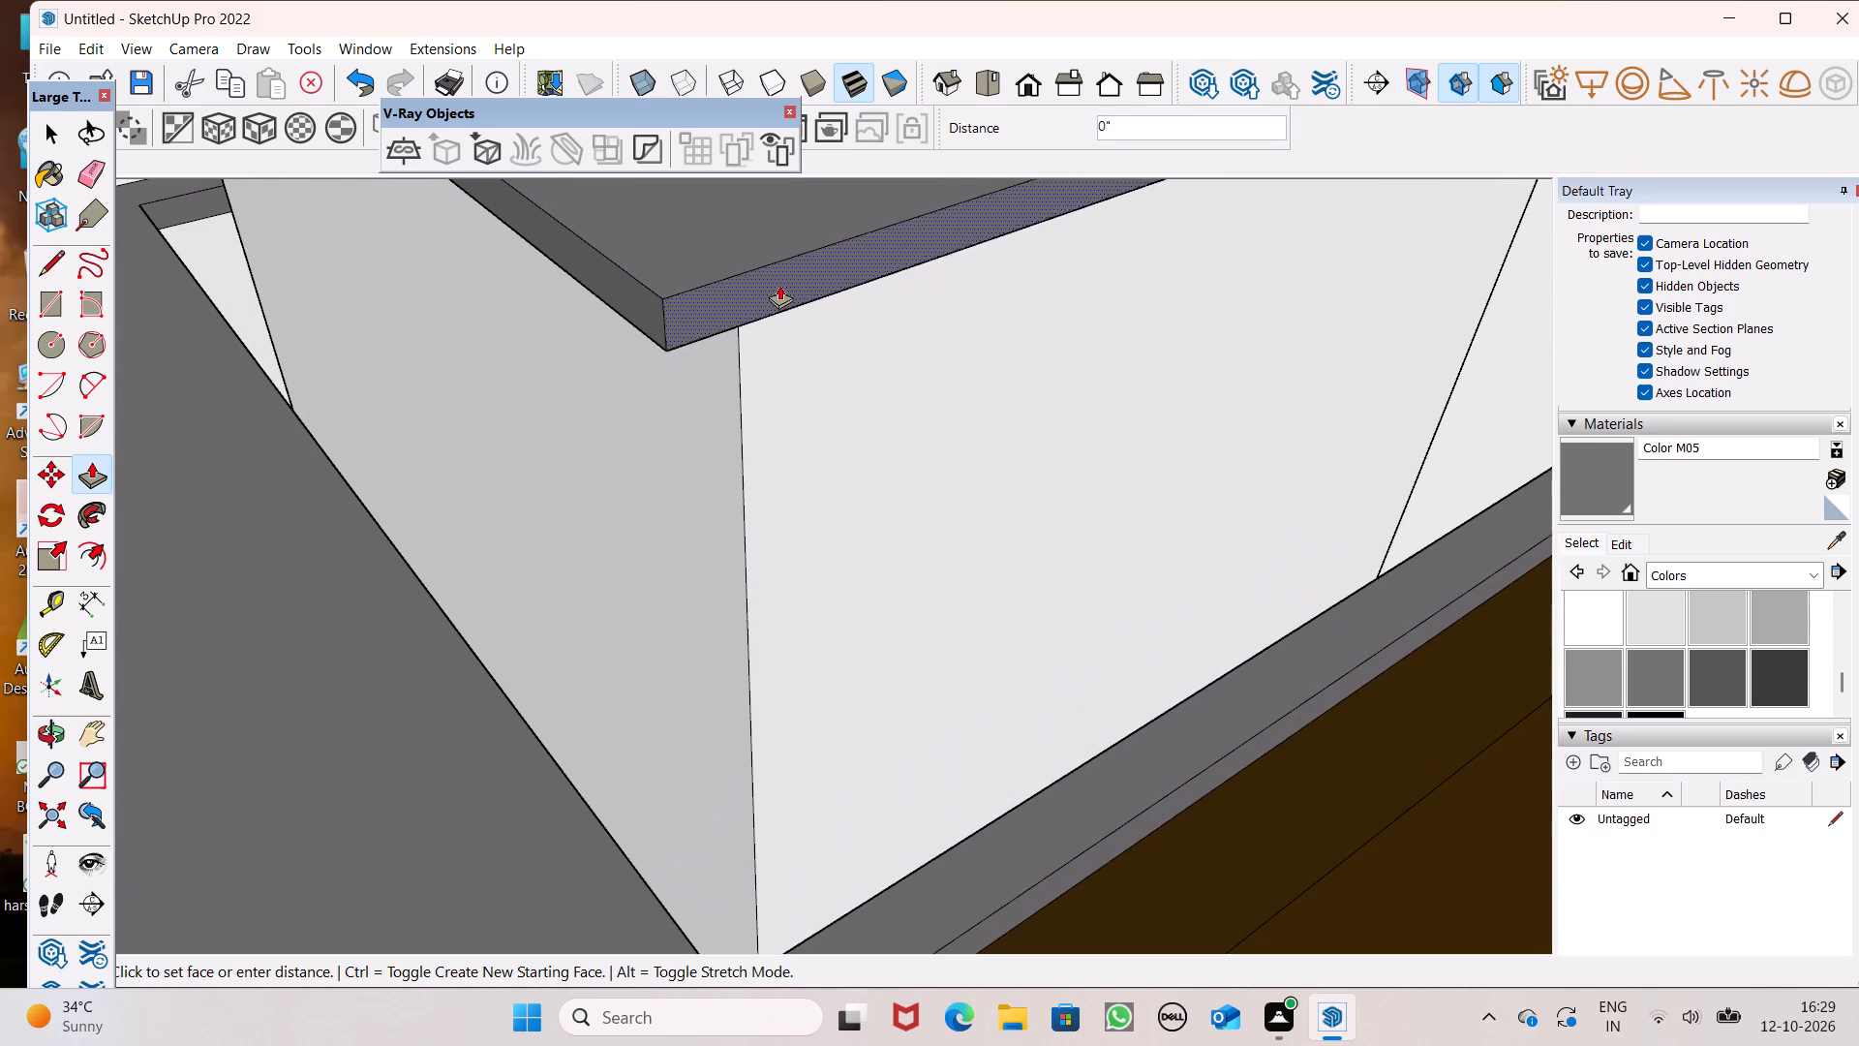
drag(779, 285, 803, 351)
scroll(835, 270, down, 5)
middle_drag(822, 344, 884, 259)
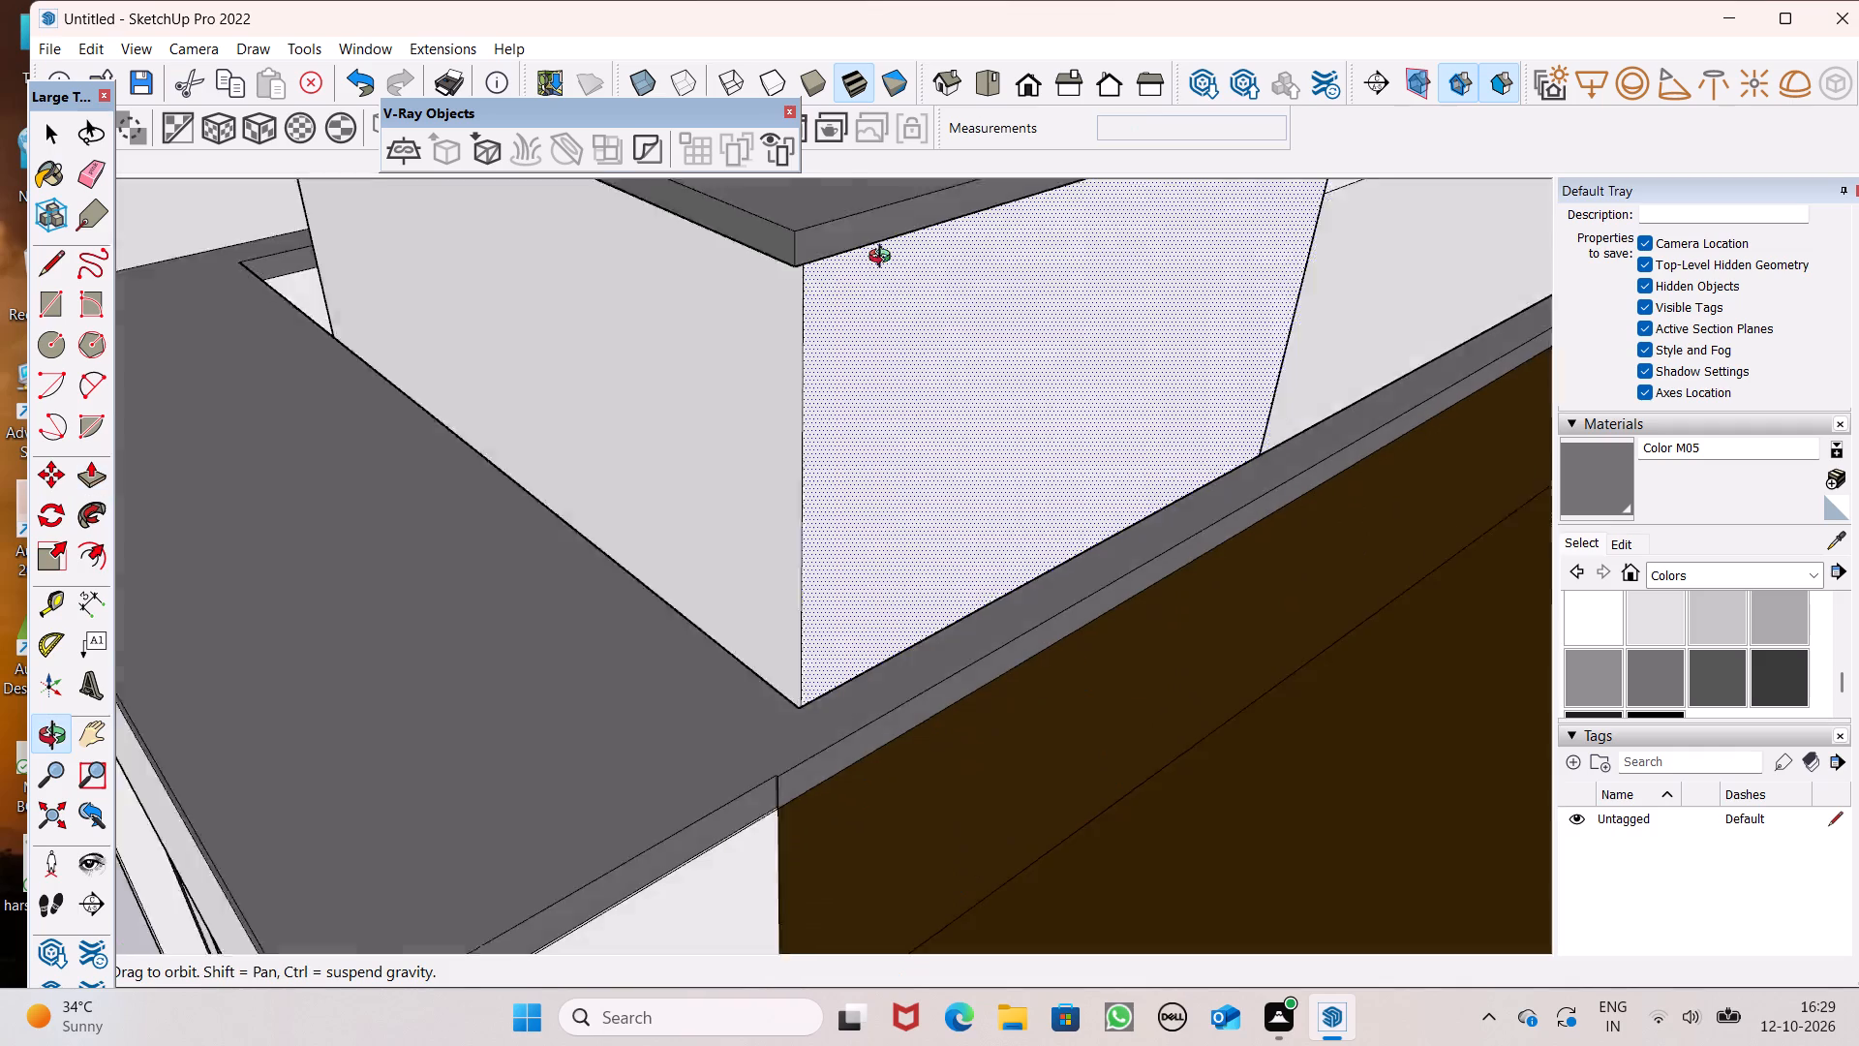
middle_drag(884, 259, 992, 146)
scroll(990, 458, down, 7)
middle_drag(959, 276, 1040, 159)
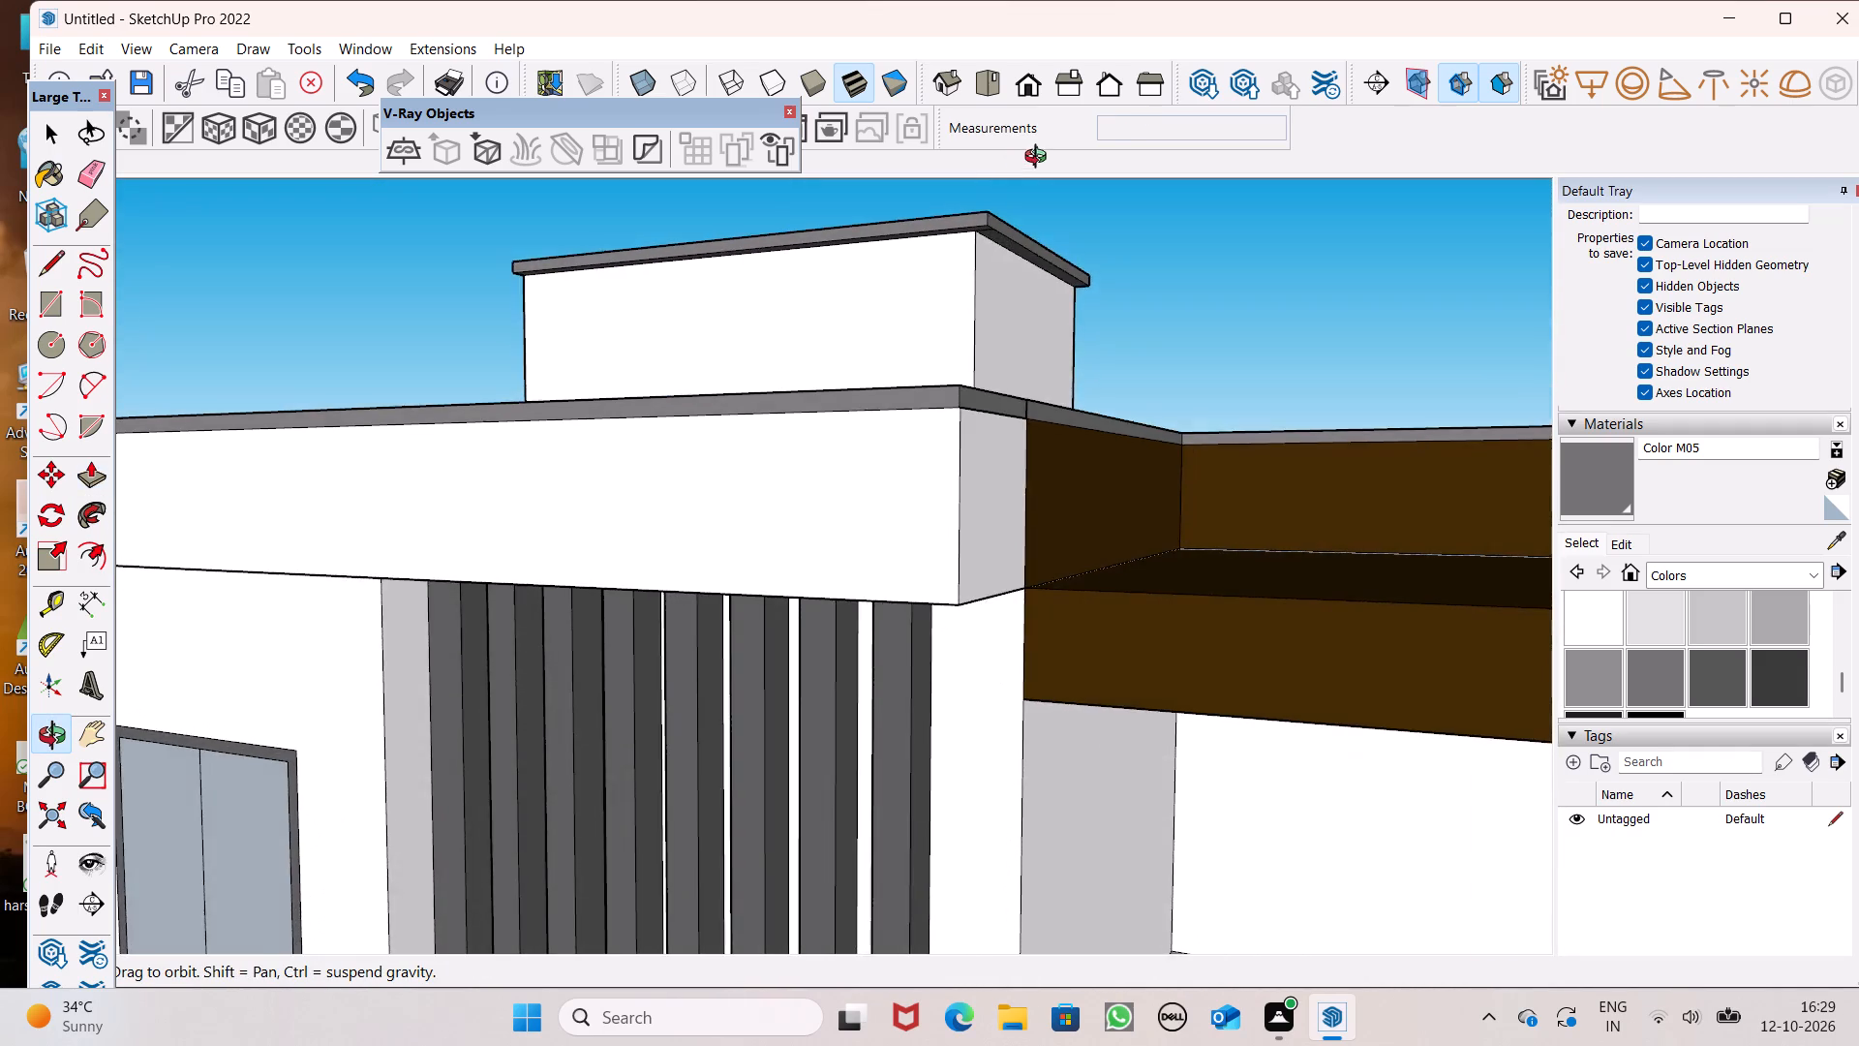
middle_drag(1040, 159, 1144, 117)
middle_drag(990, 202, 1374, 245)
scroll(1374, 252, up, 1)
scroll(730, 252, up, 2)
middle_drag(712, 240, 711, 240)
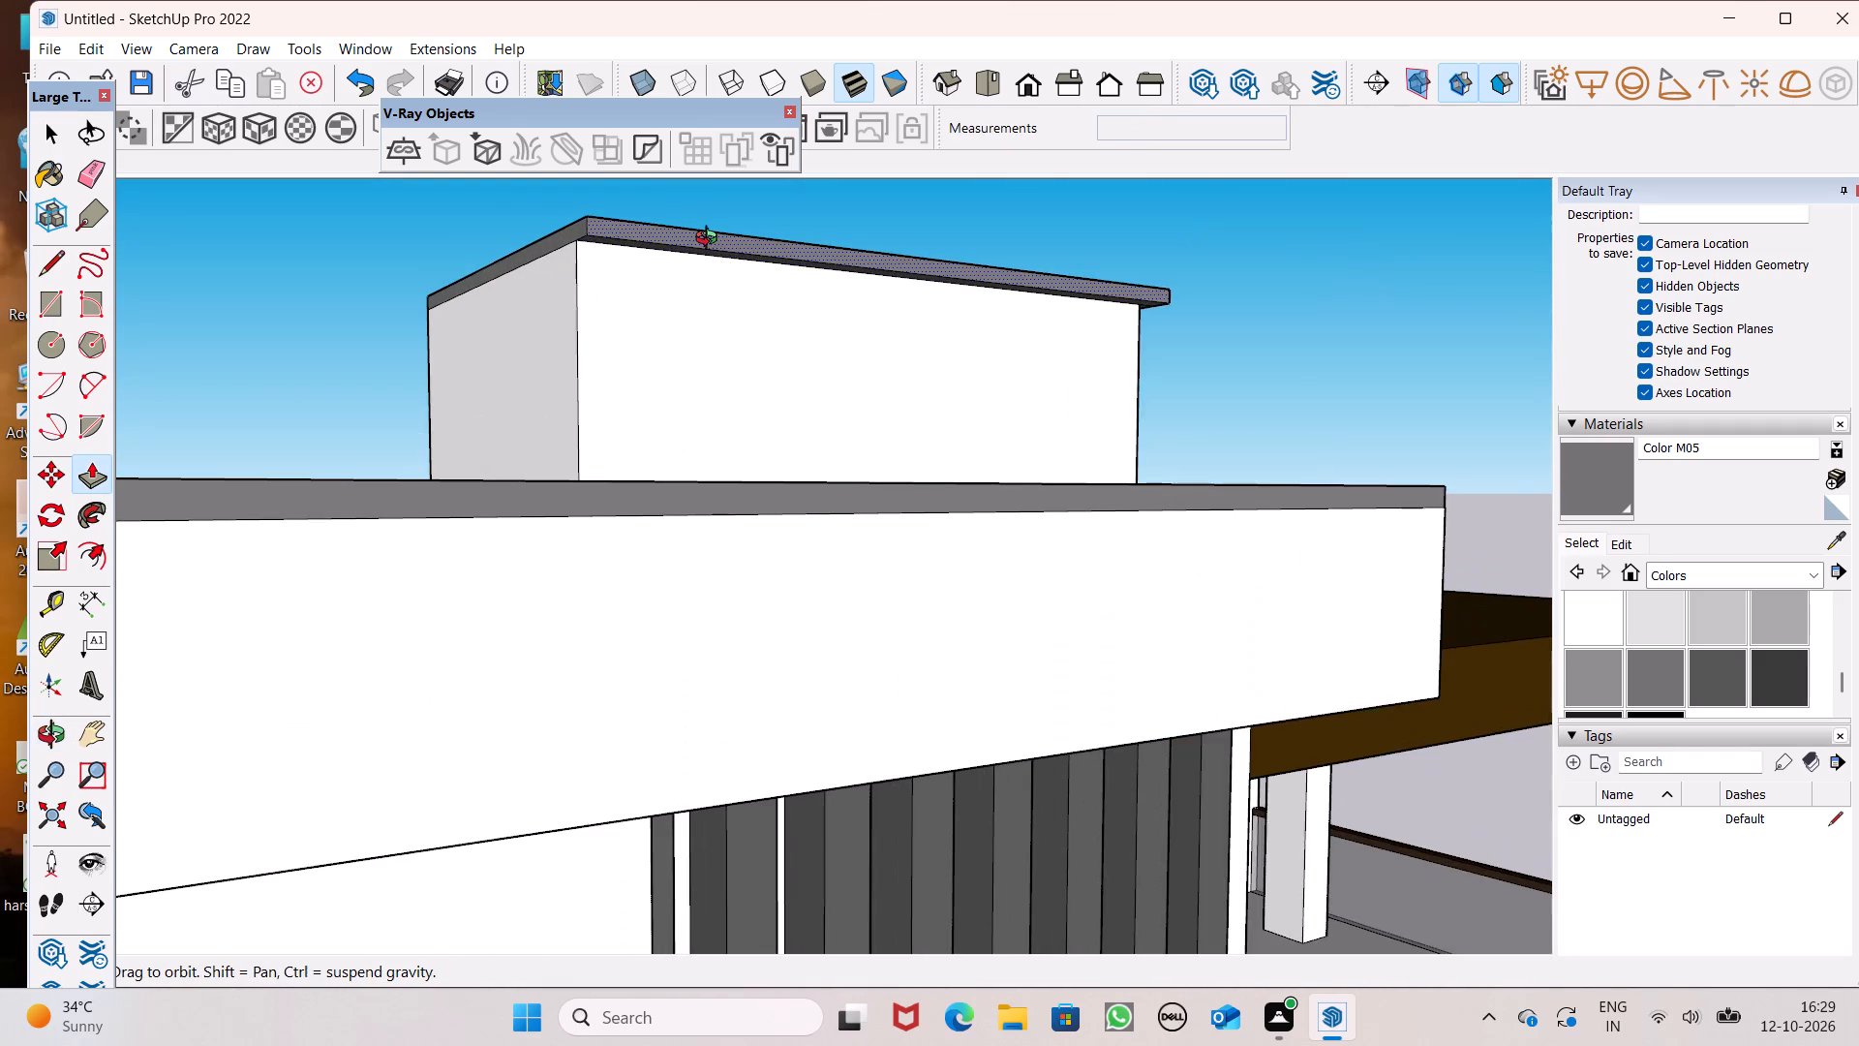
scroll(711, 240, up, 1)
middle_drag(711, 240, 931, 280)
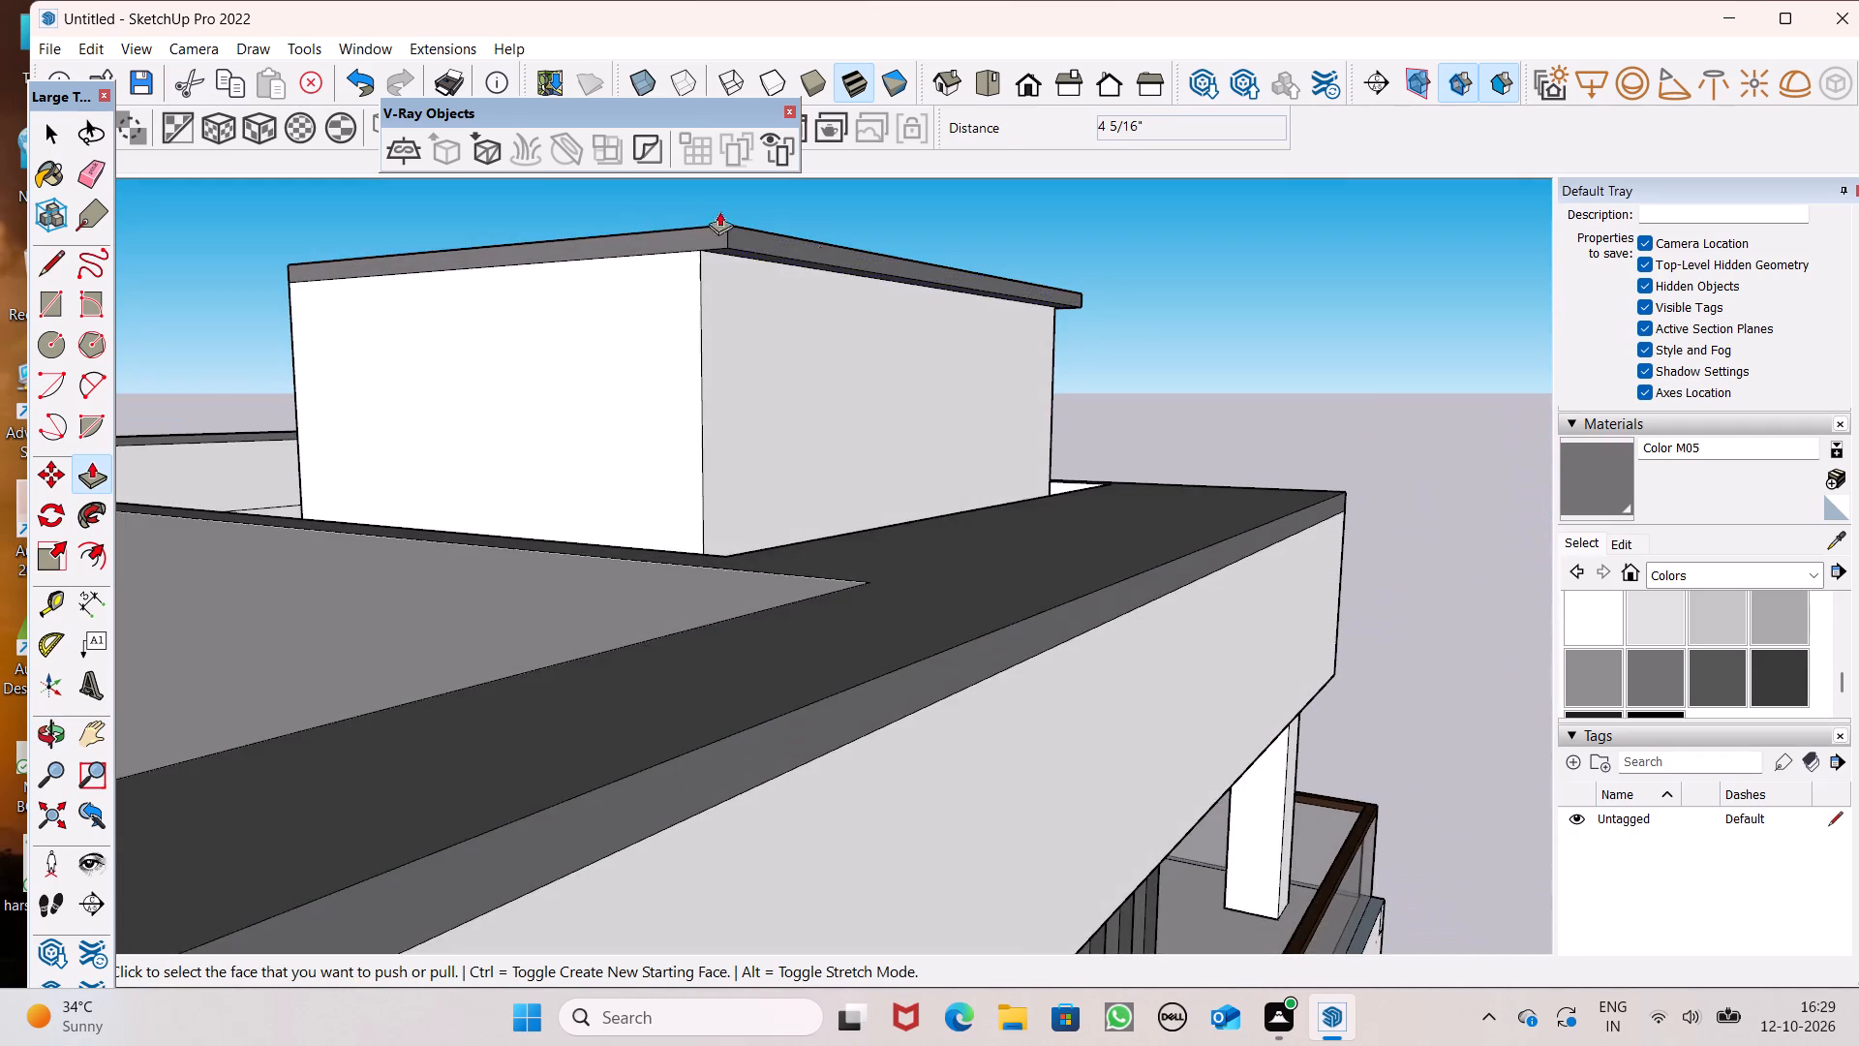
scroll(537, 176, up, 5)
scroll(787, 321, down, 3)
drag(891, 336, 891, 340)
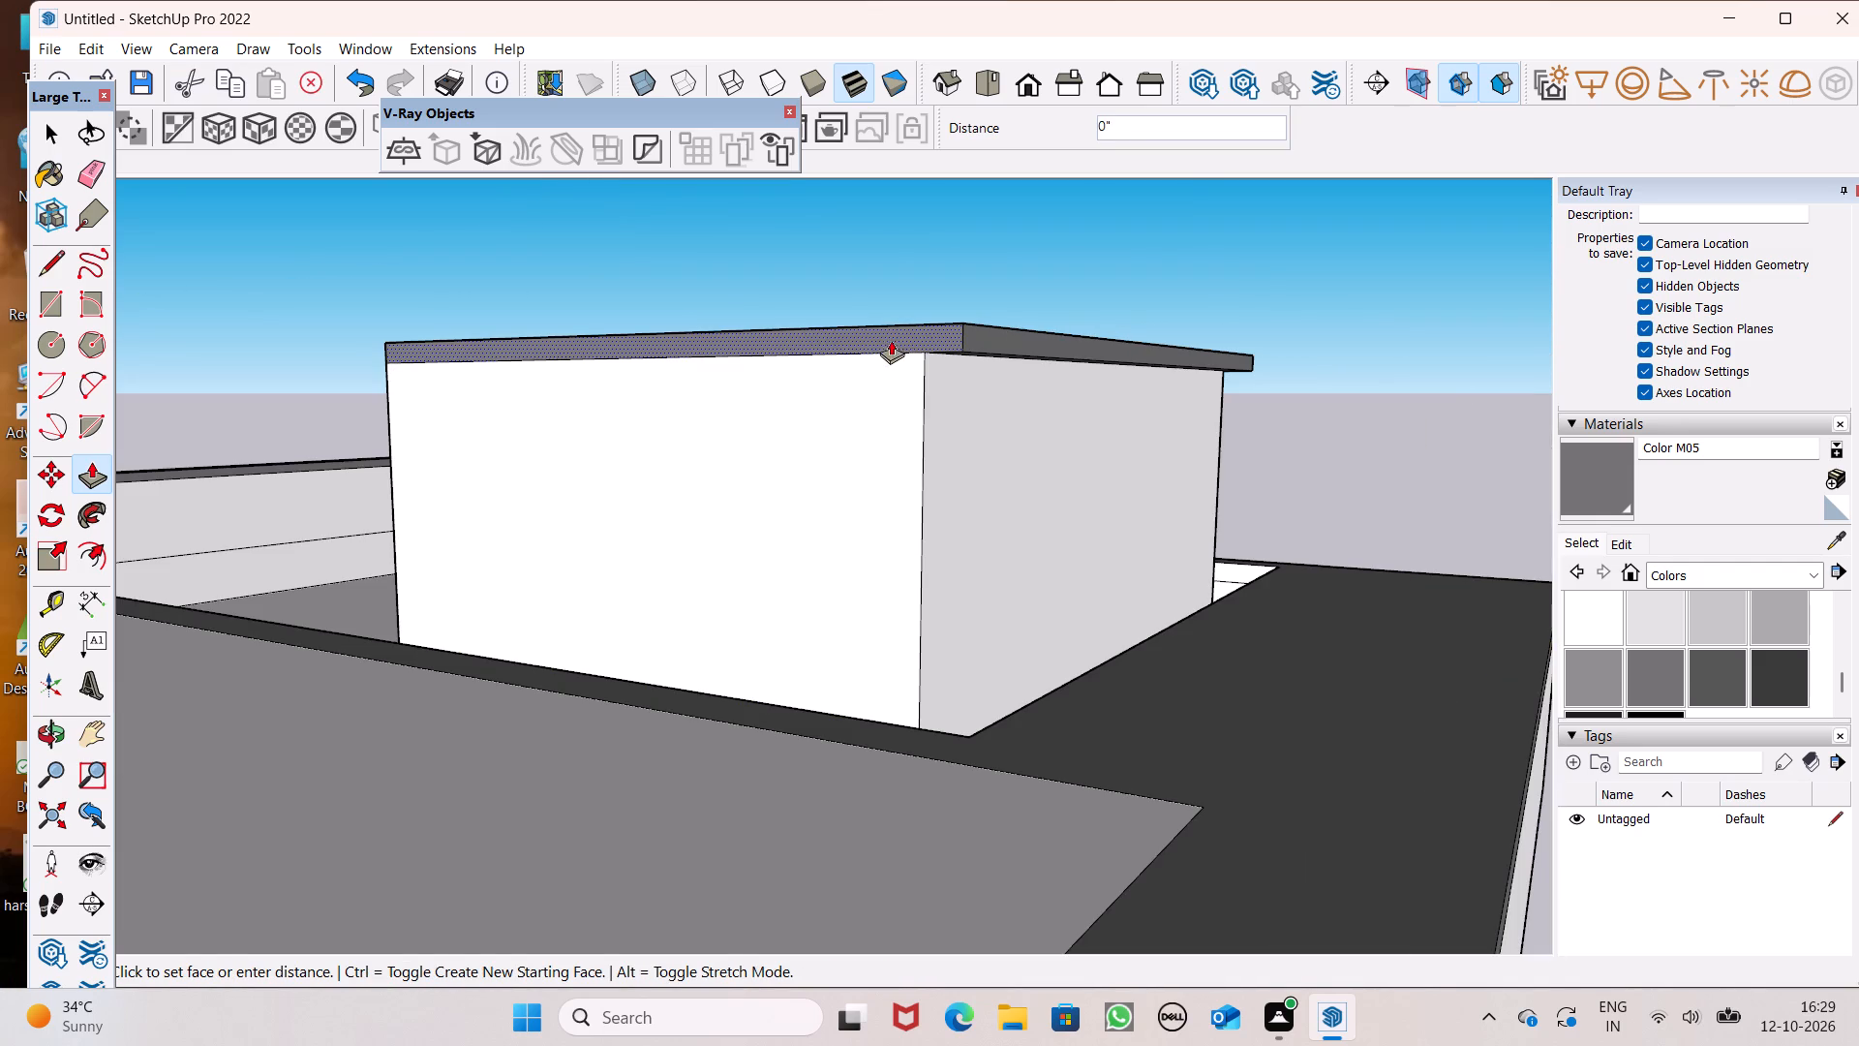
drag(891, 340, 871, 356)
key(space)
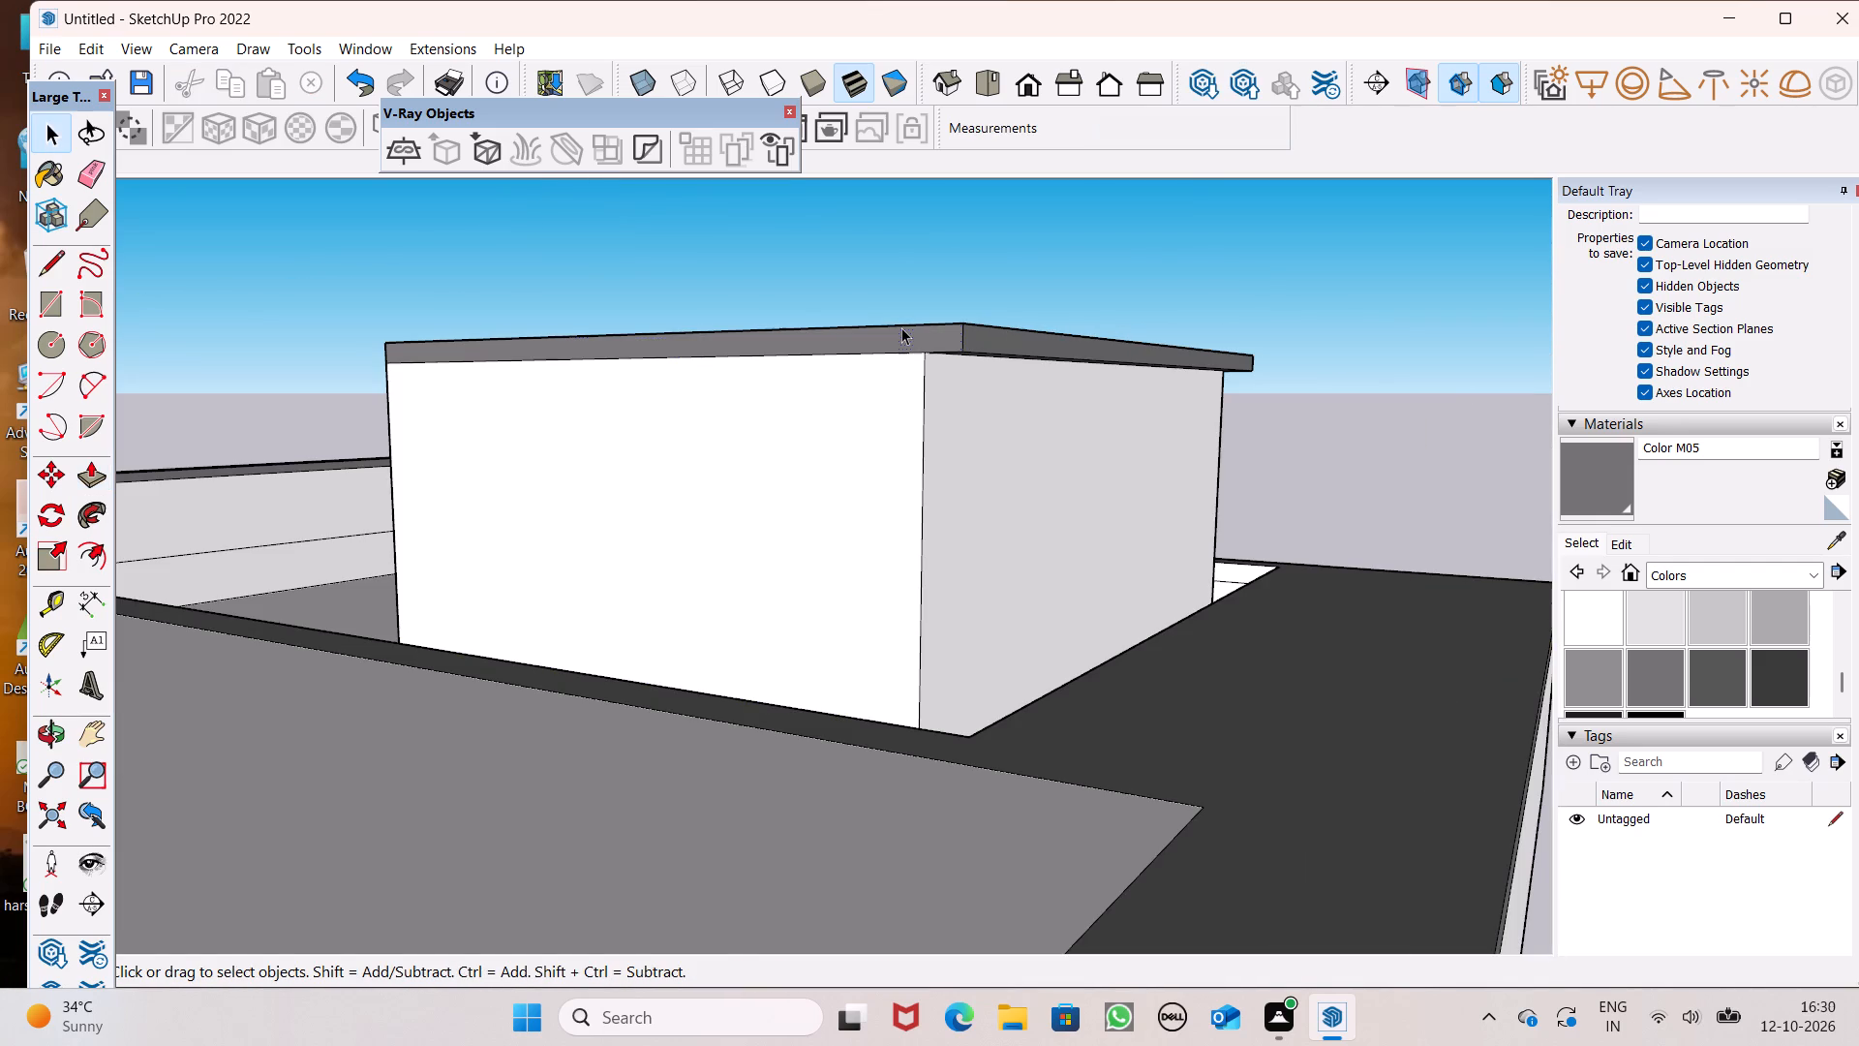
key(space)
Push/Pull the roof slab's edge opposite the brown roof side outward by about 5 3/16".
middle_drag(928, 337, 911, 532)
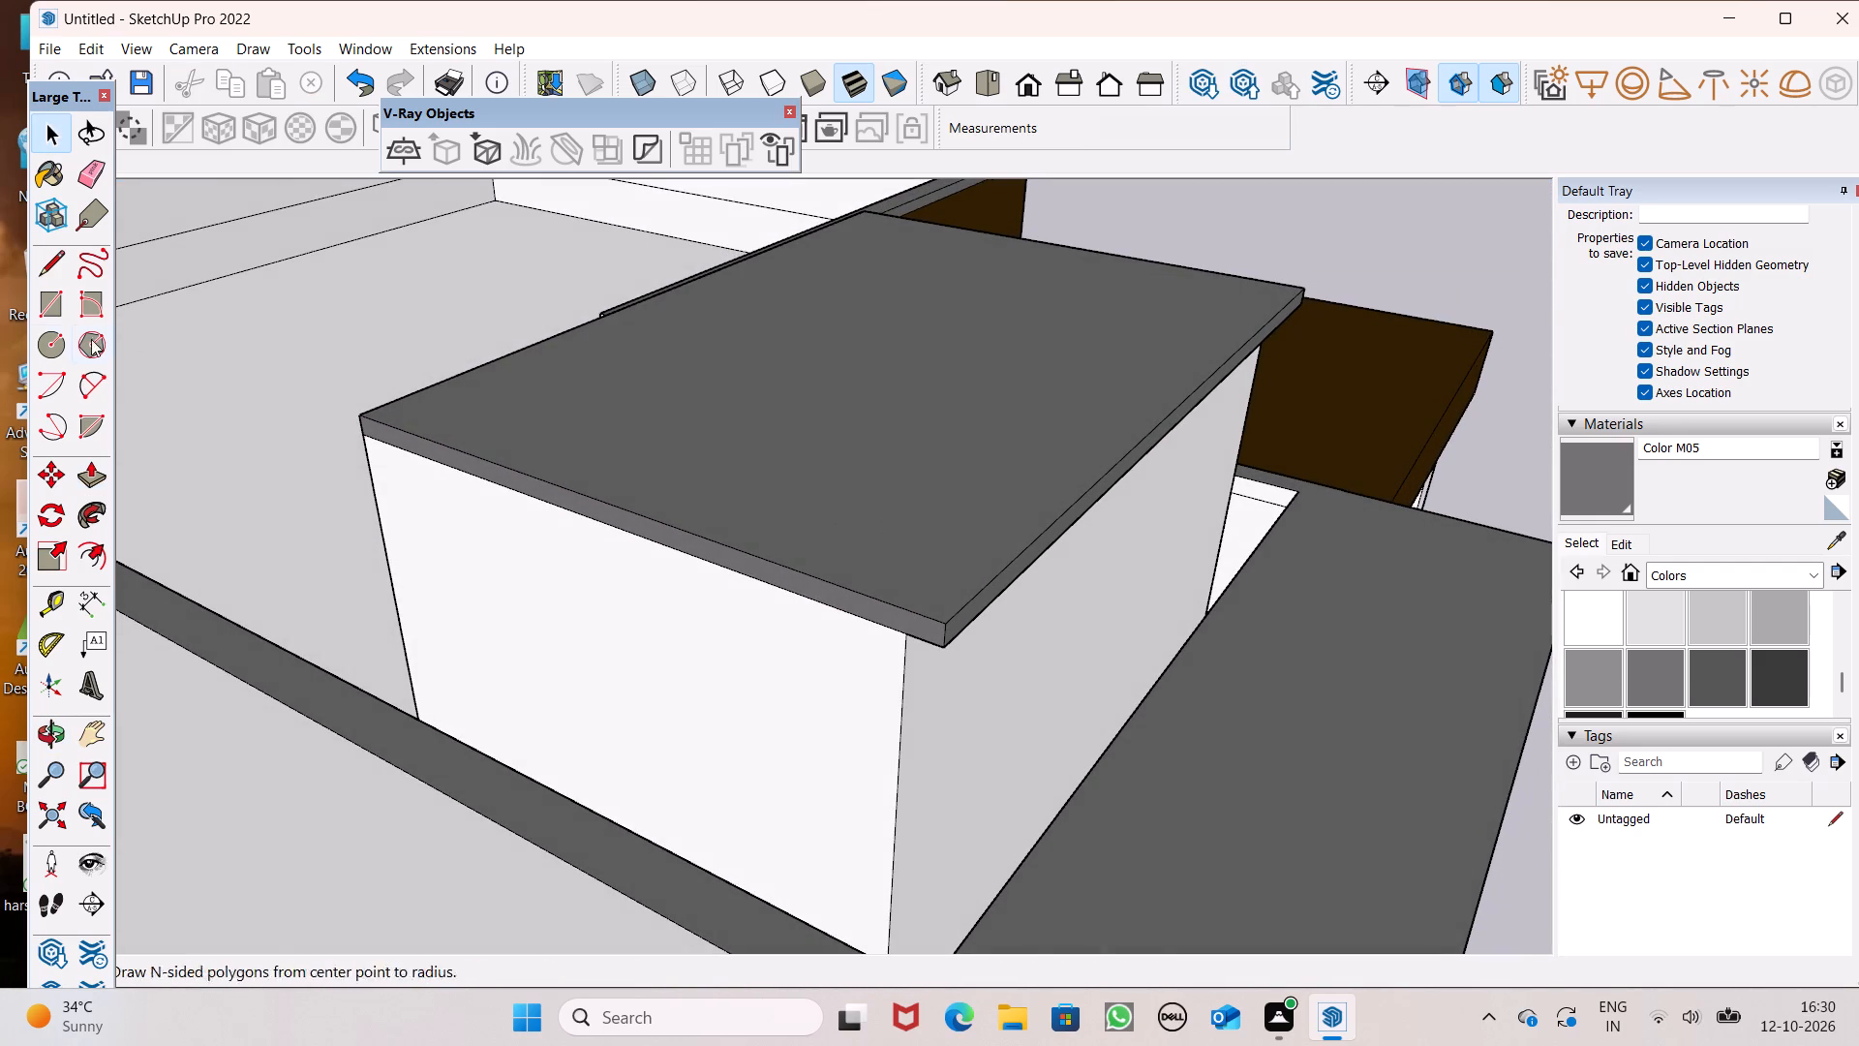
click(99, 482)
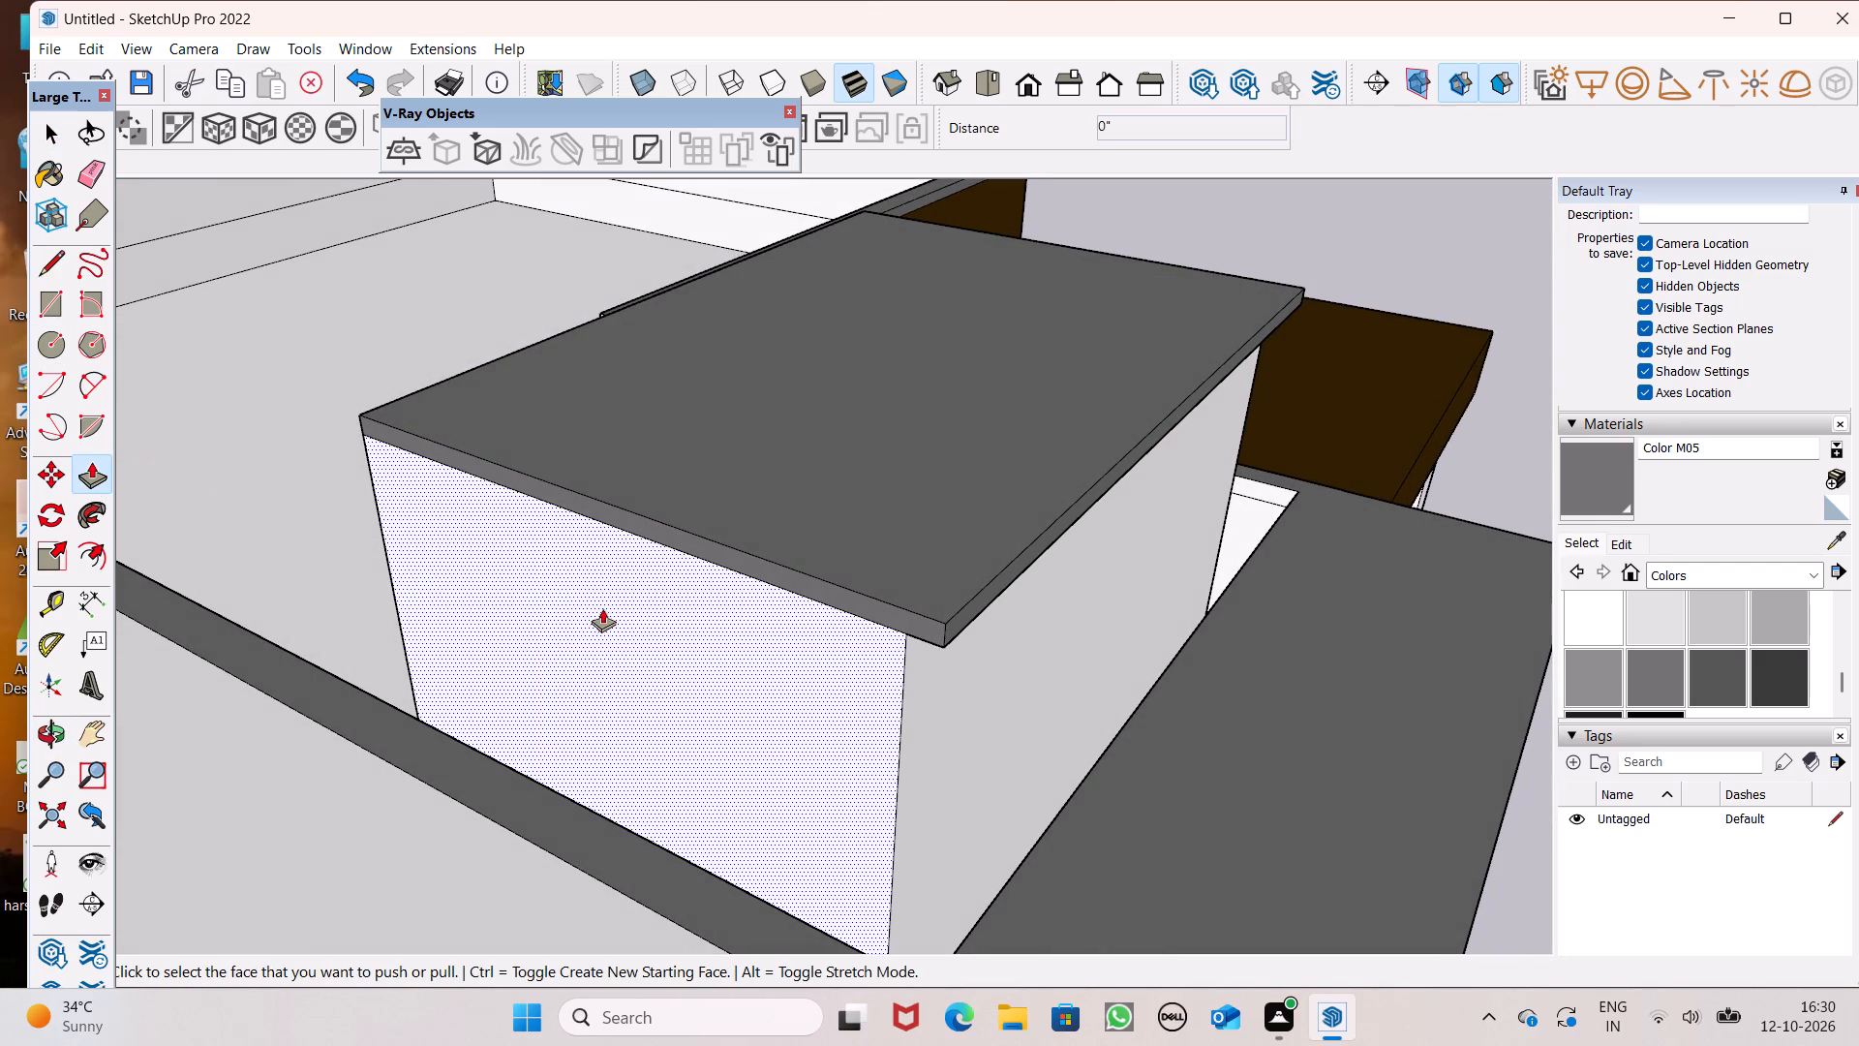
scroll(833, 611, up, 1)
drag(847, 599, 825, 628)
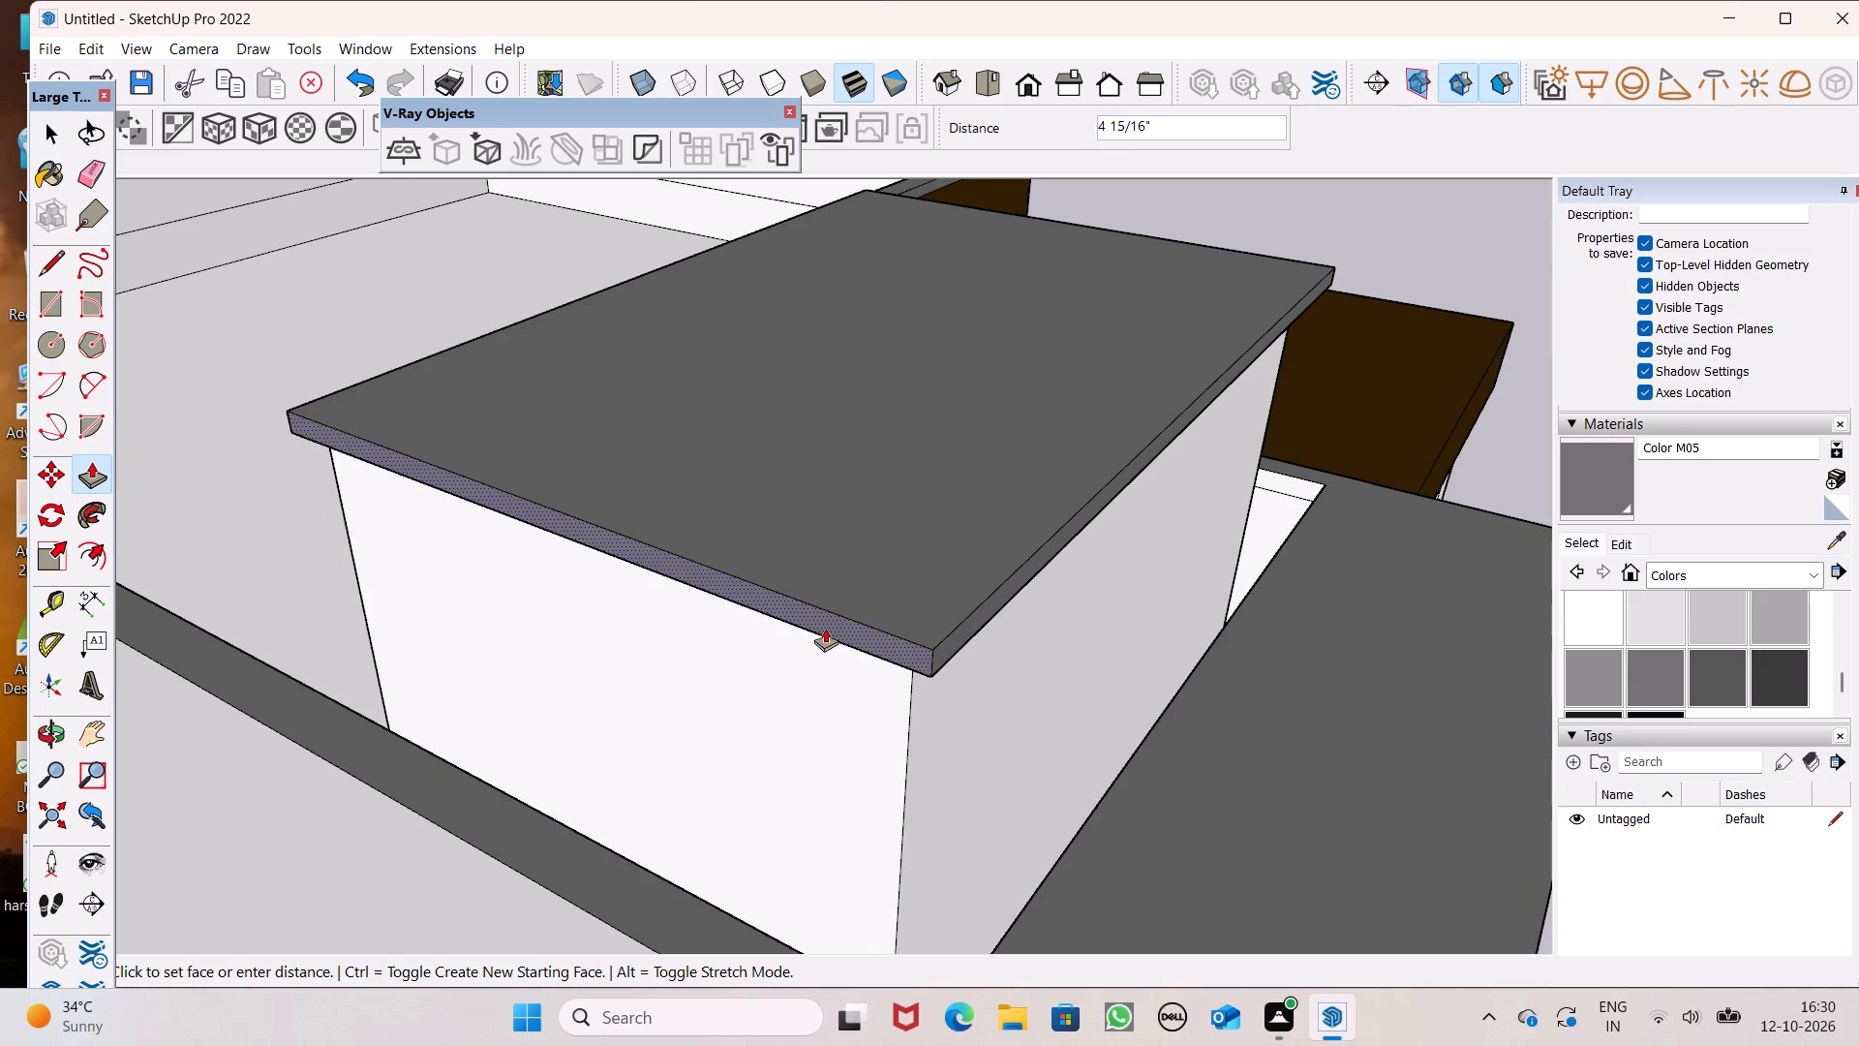
drag(825, 628, 825, 631)
Push/Pull the roof slab's rear edge outward by about 2 7/8" to overhang the rooftop block's rear wall.
scroll(823, 557, down, 4)
middle_drag(812, 596, 1536, 573)
scroll(1225, 528, up, 4)
scroll(1095, 523, down, 3)
scroll(747, 497, up, 1)
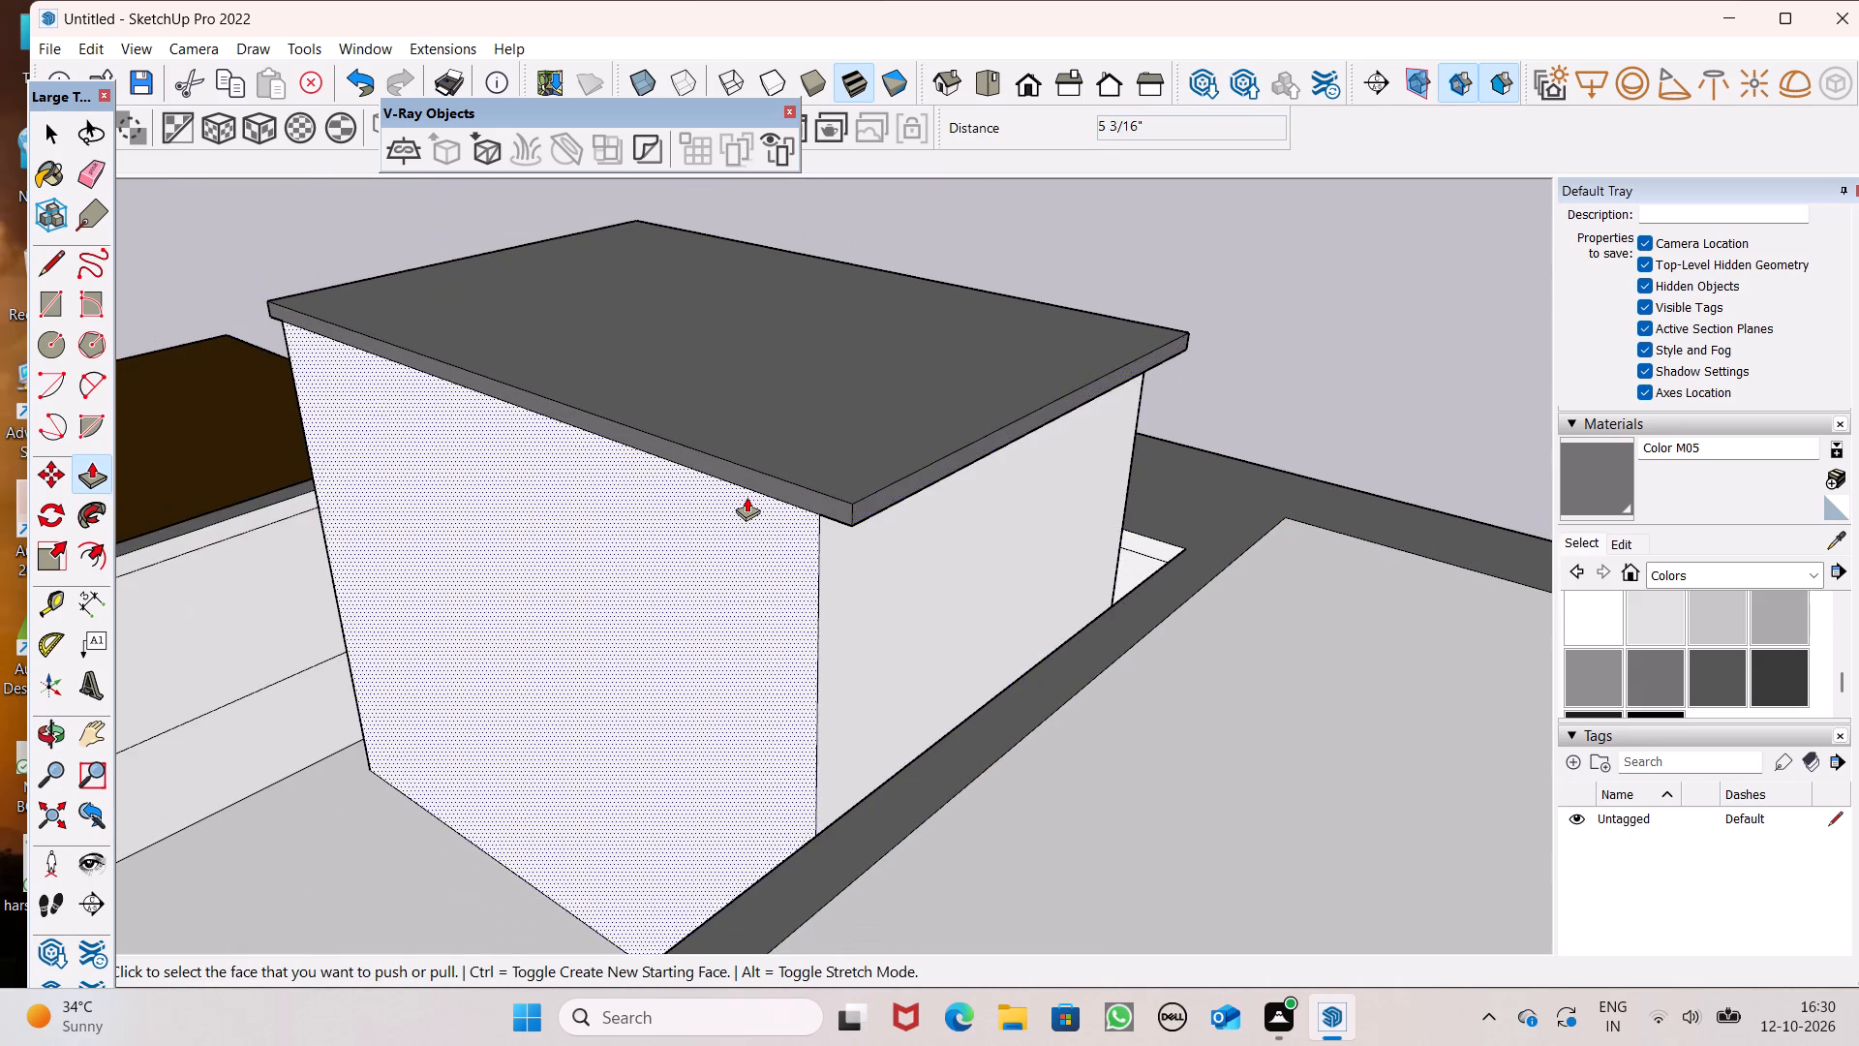
scroll(747, 497, up, 1)
drag(756, 480, 745, 504)
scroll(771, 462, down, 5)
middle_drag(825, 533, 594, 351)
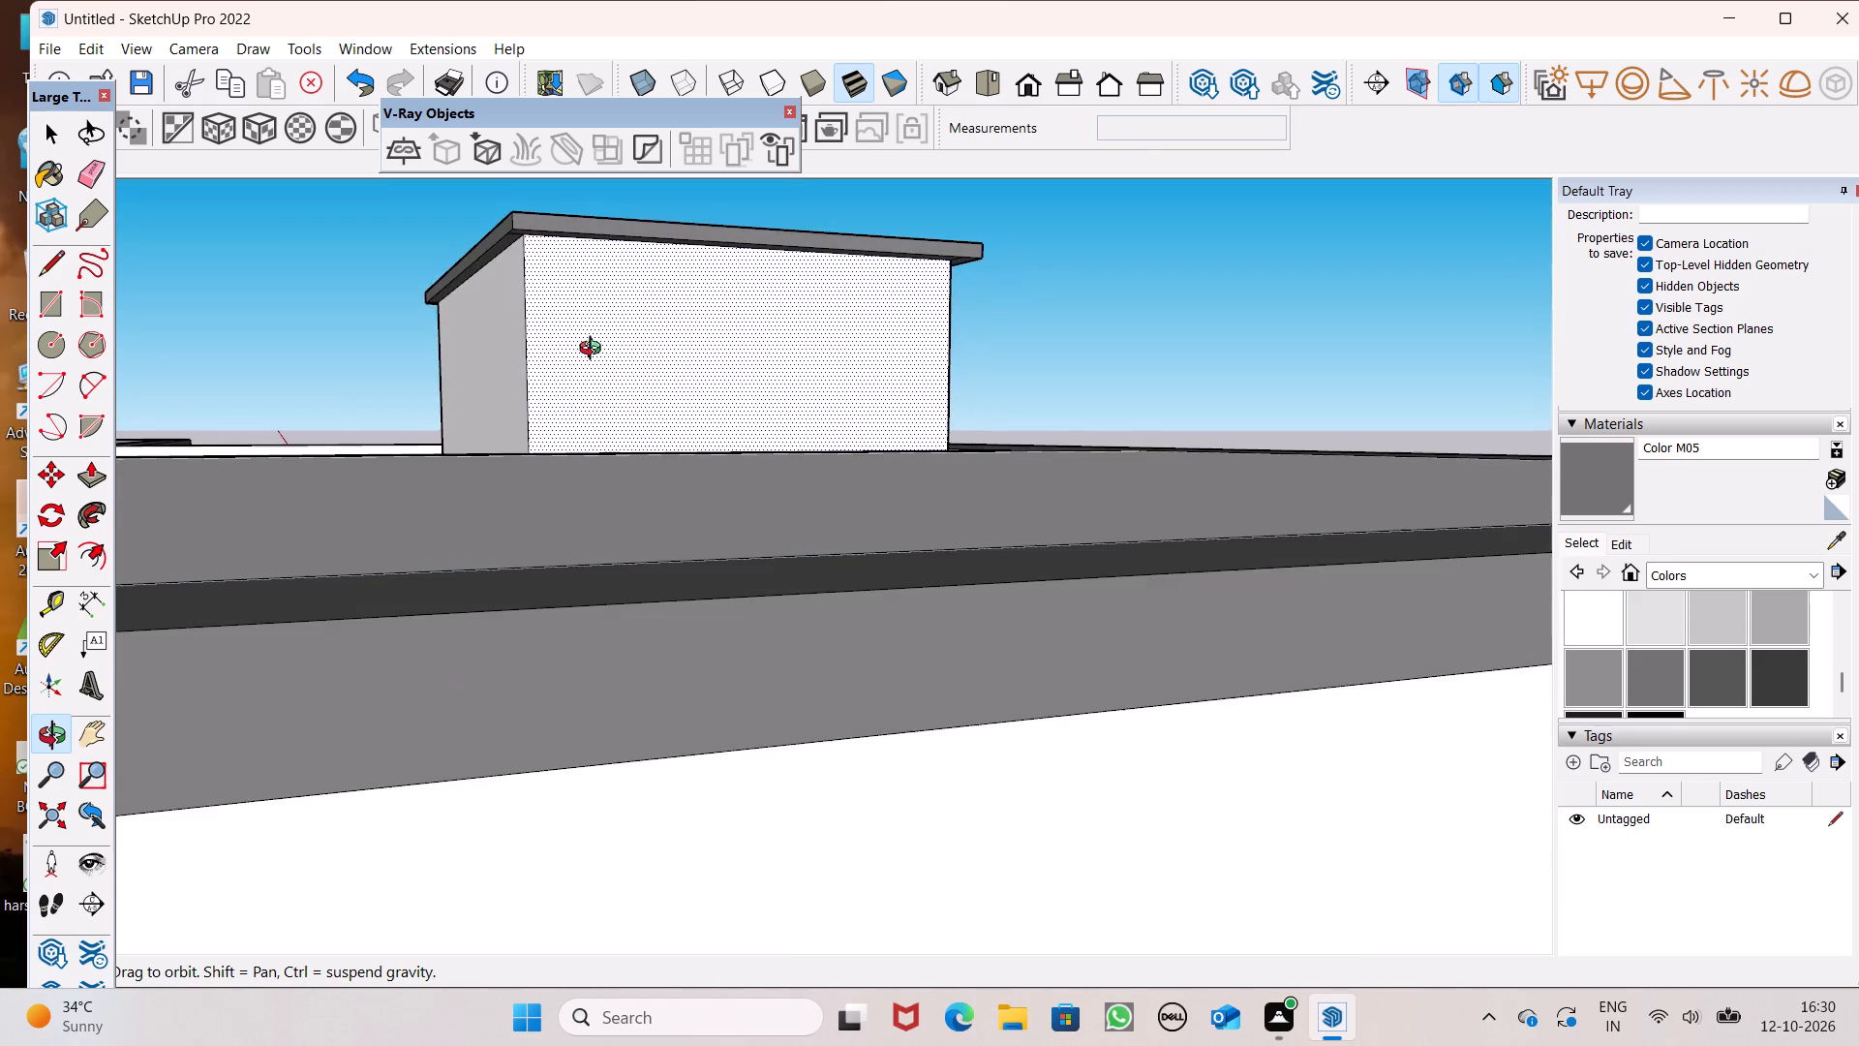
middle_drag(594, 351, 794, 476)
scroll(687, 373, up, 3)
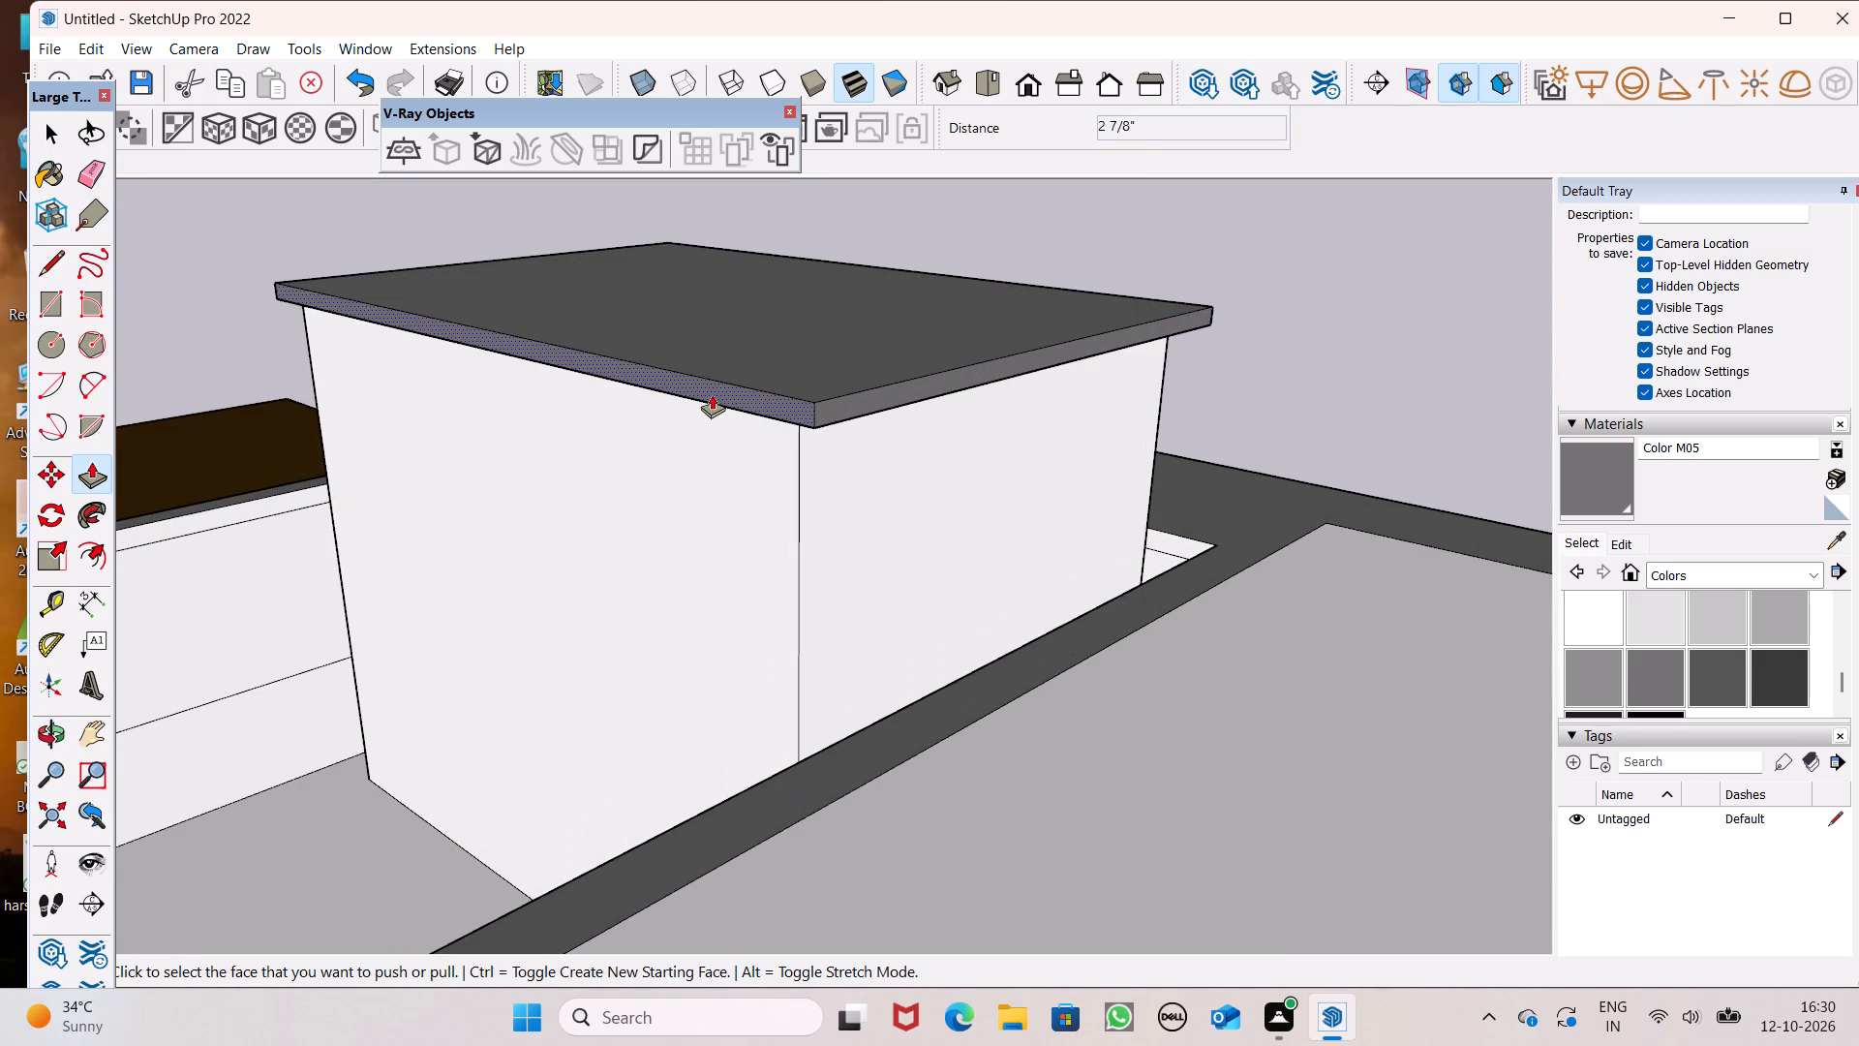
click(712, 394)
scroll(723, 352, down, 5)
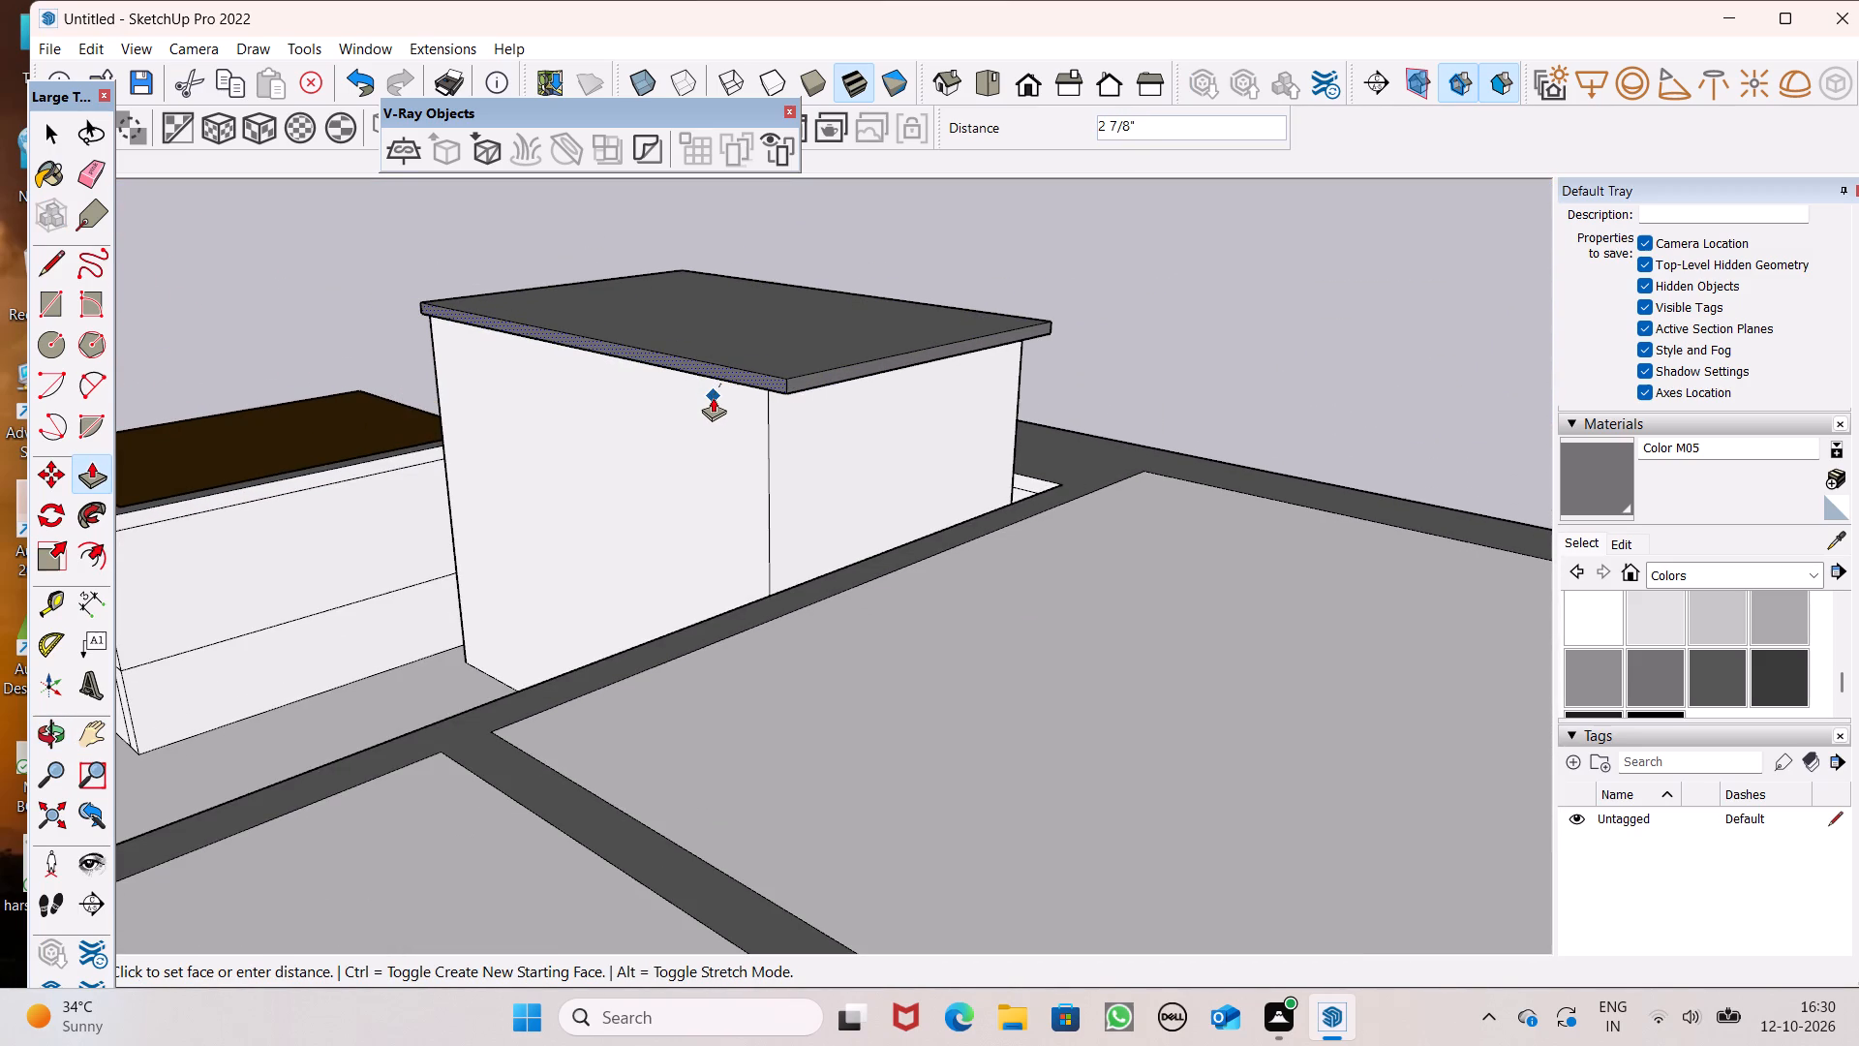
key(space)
Push/Pull the roof slab's rear edge further outward by about 5 3/8".
middle_drag(755, 397, 782, 441)
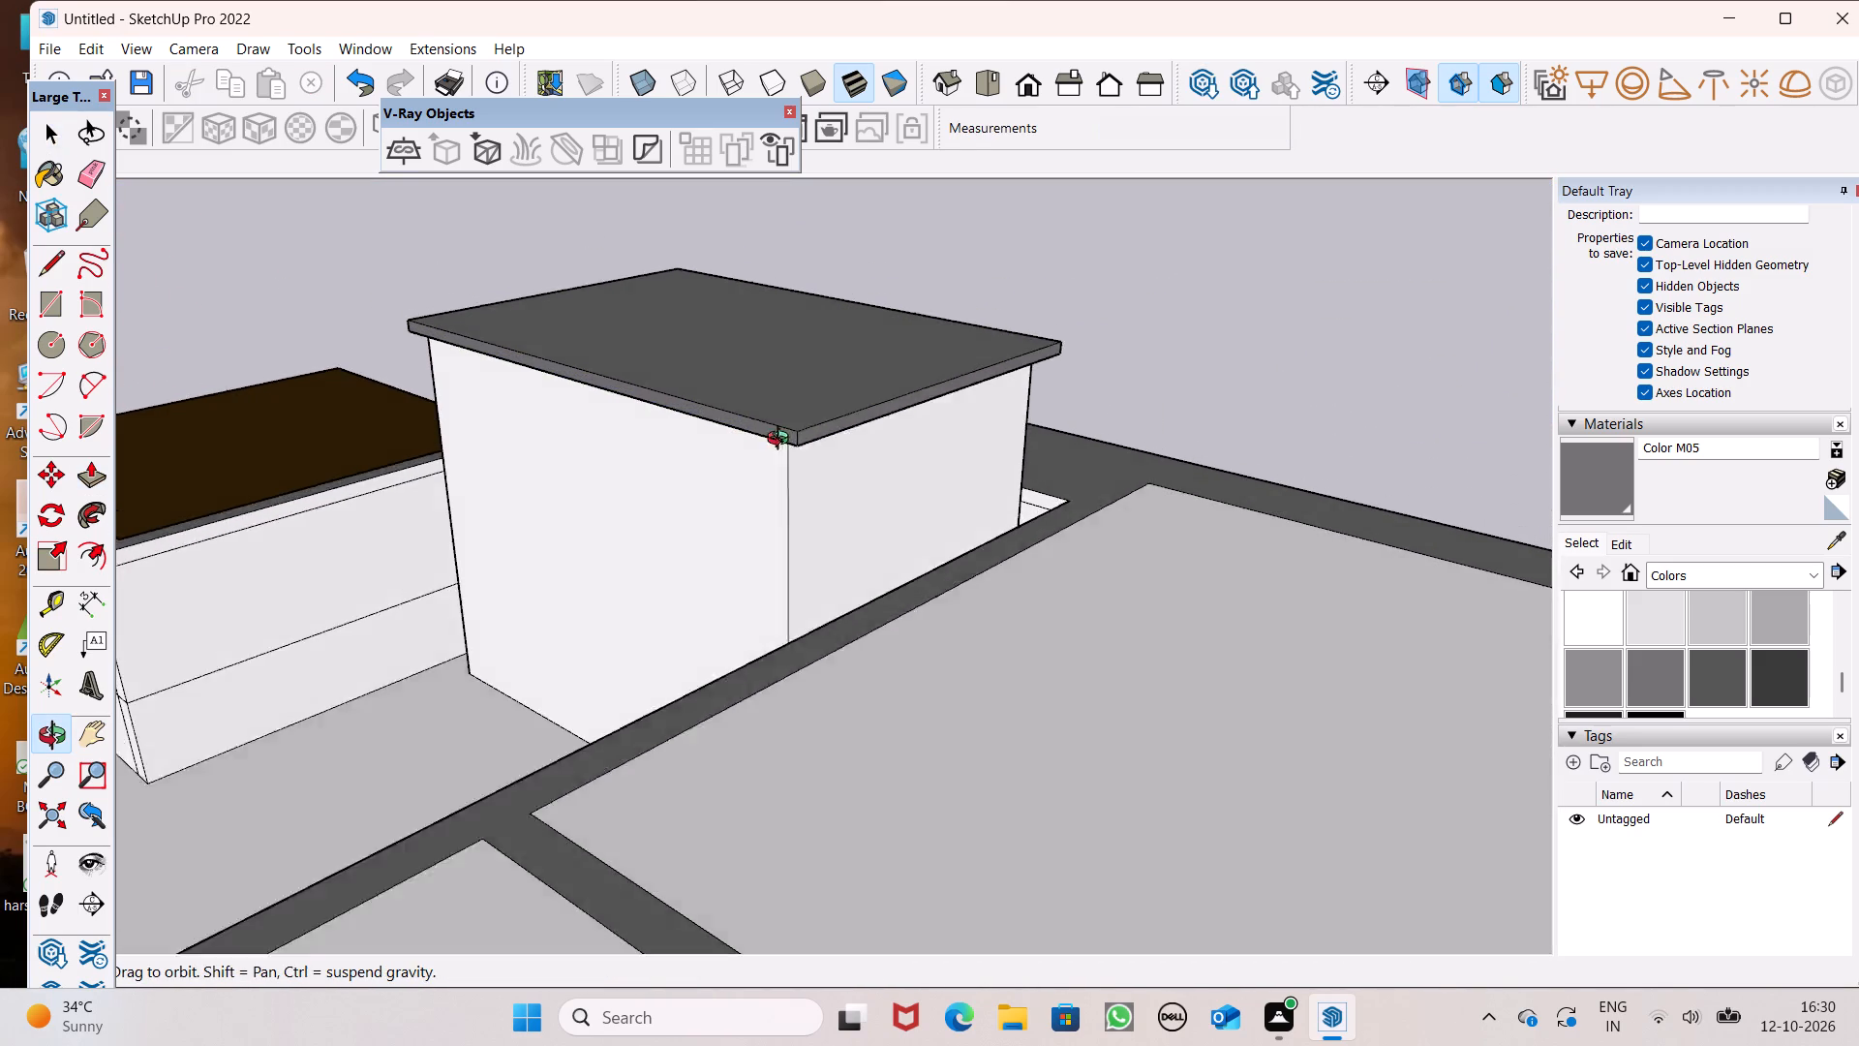
middle_drag(782, 441, 827, 473)
click(93, 475)
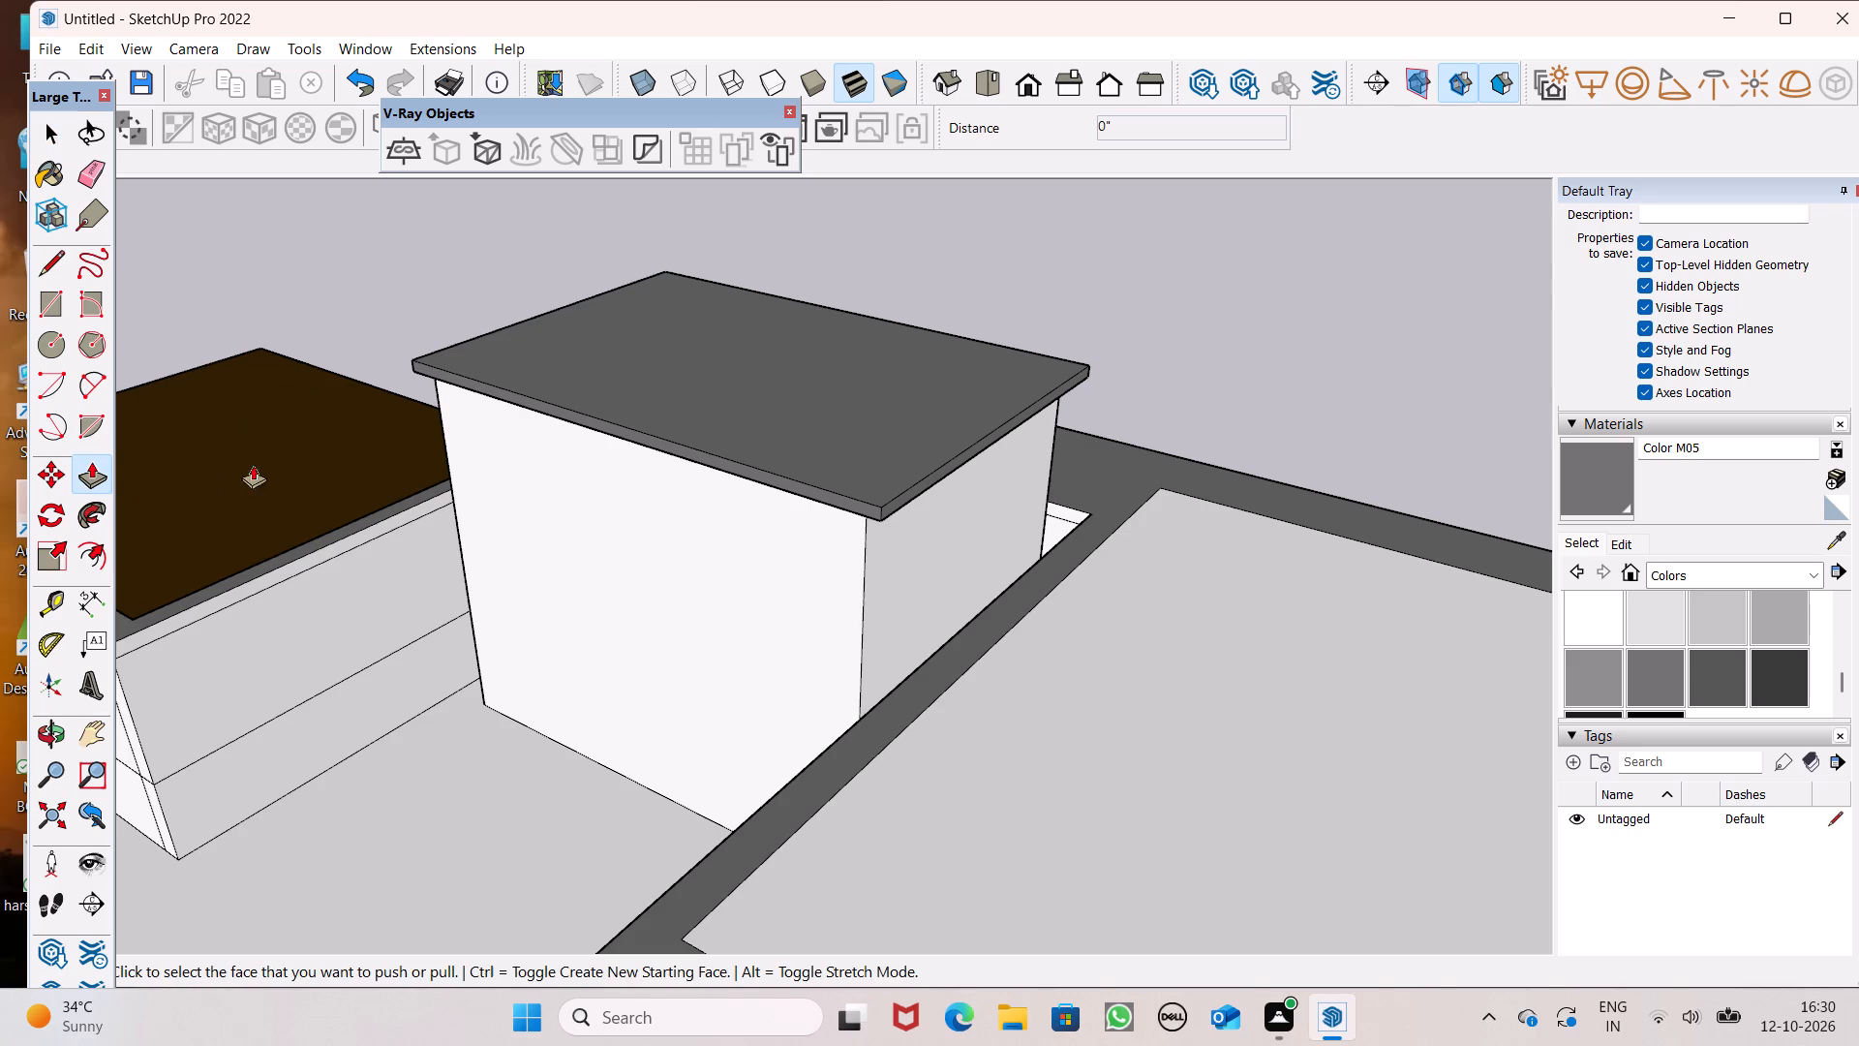
scroll(935, 574, up, 1)
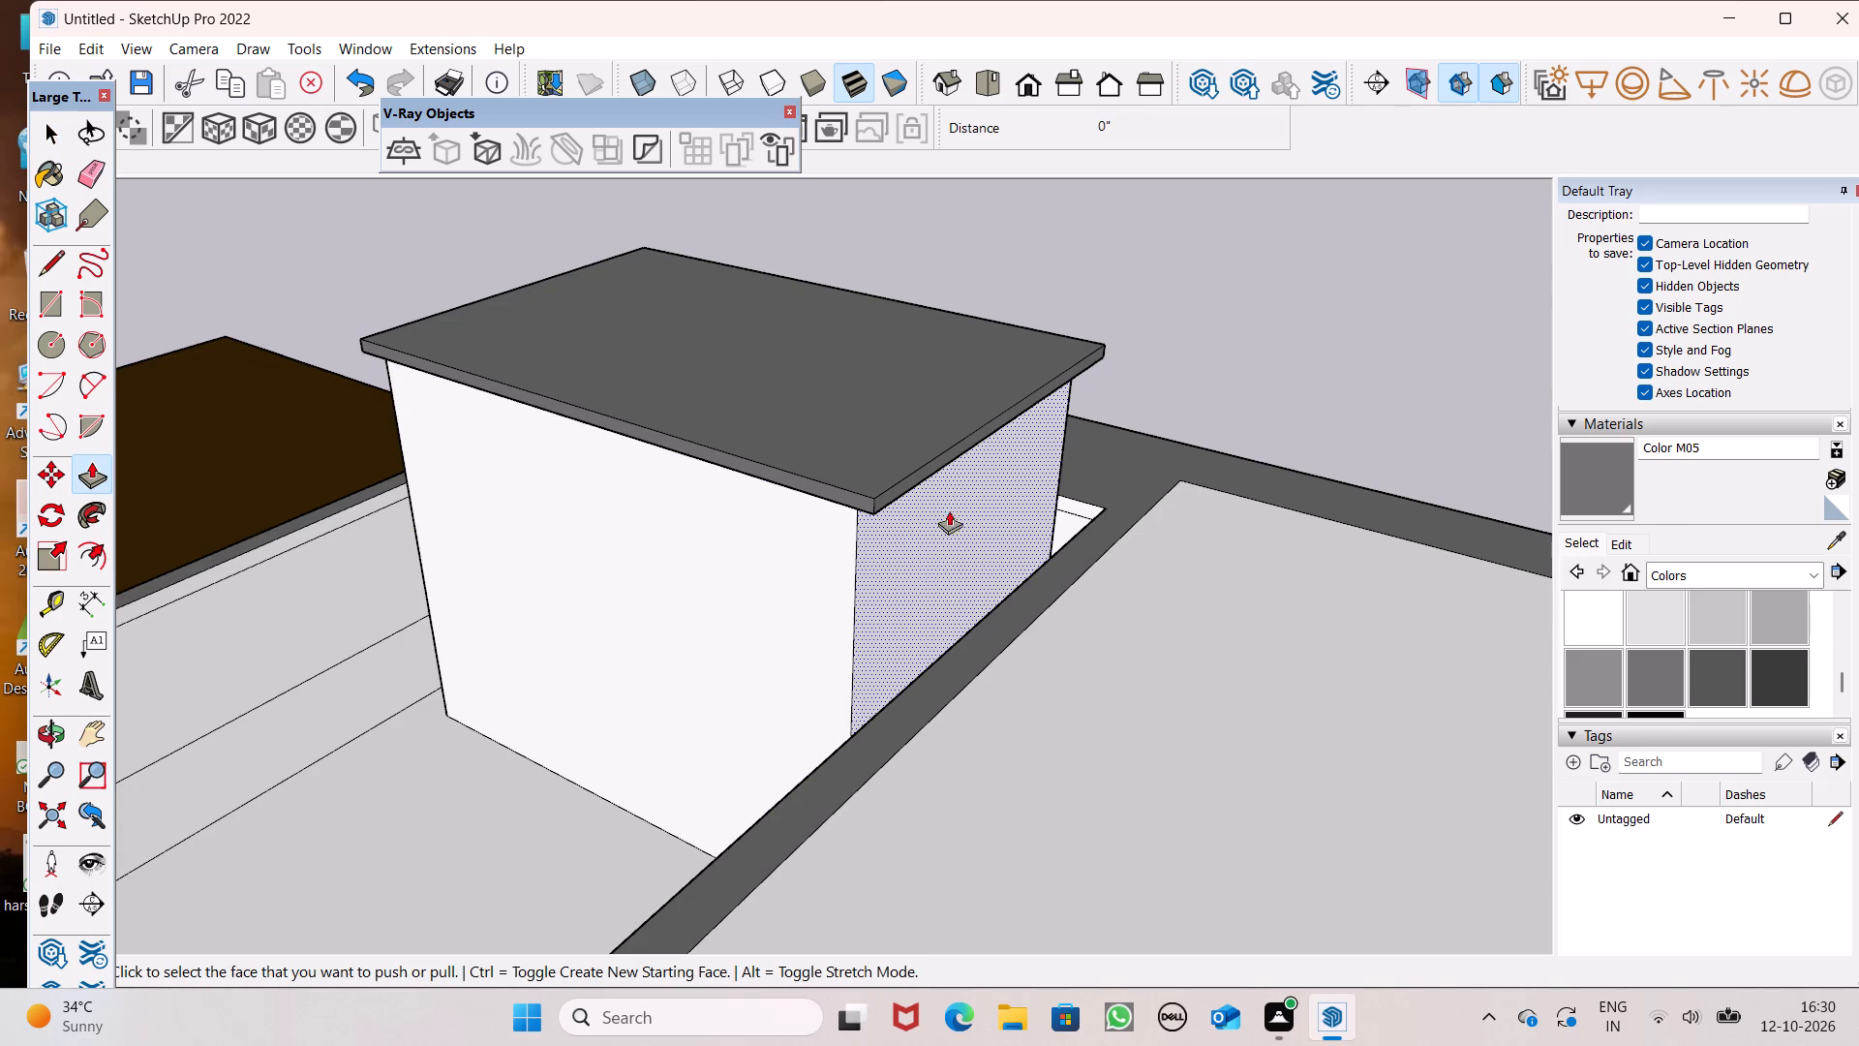
drag(834, 494, 822, 510)
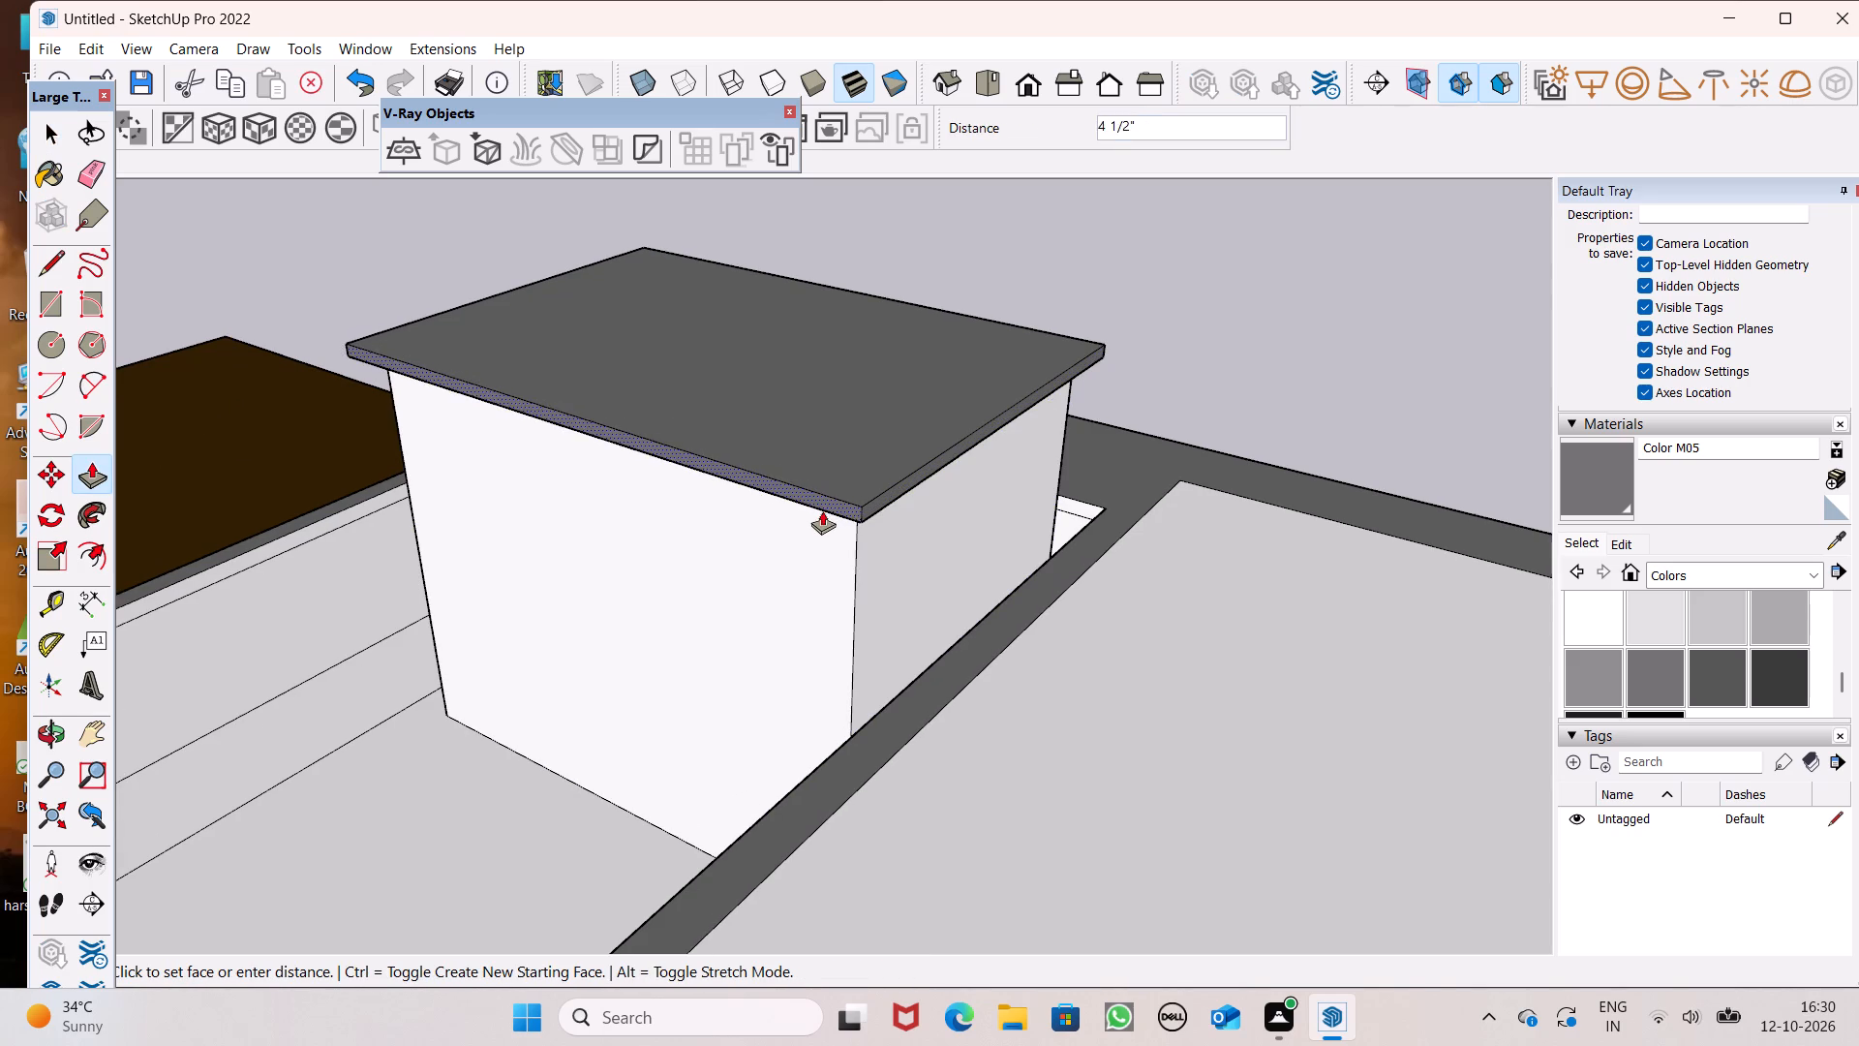
drag(822, 510, 820, 511)
Push/Pull the roof slab's rear edge back inward by about 1".
scroll(808, 428, down, 1)
middle_drag(865, 507, 534, 294)
middle_drag(732, 276, 903, 465)
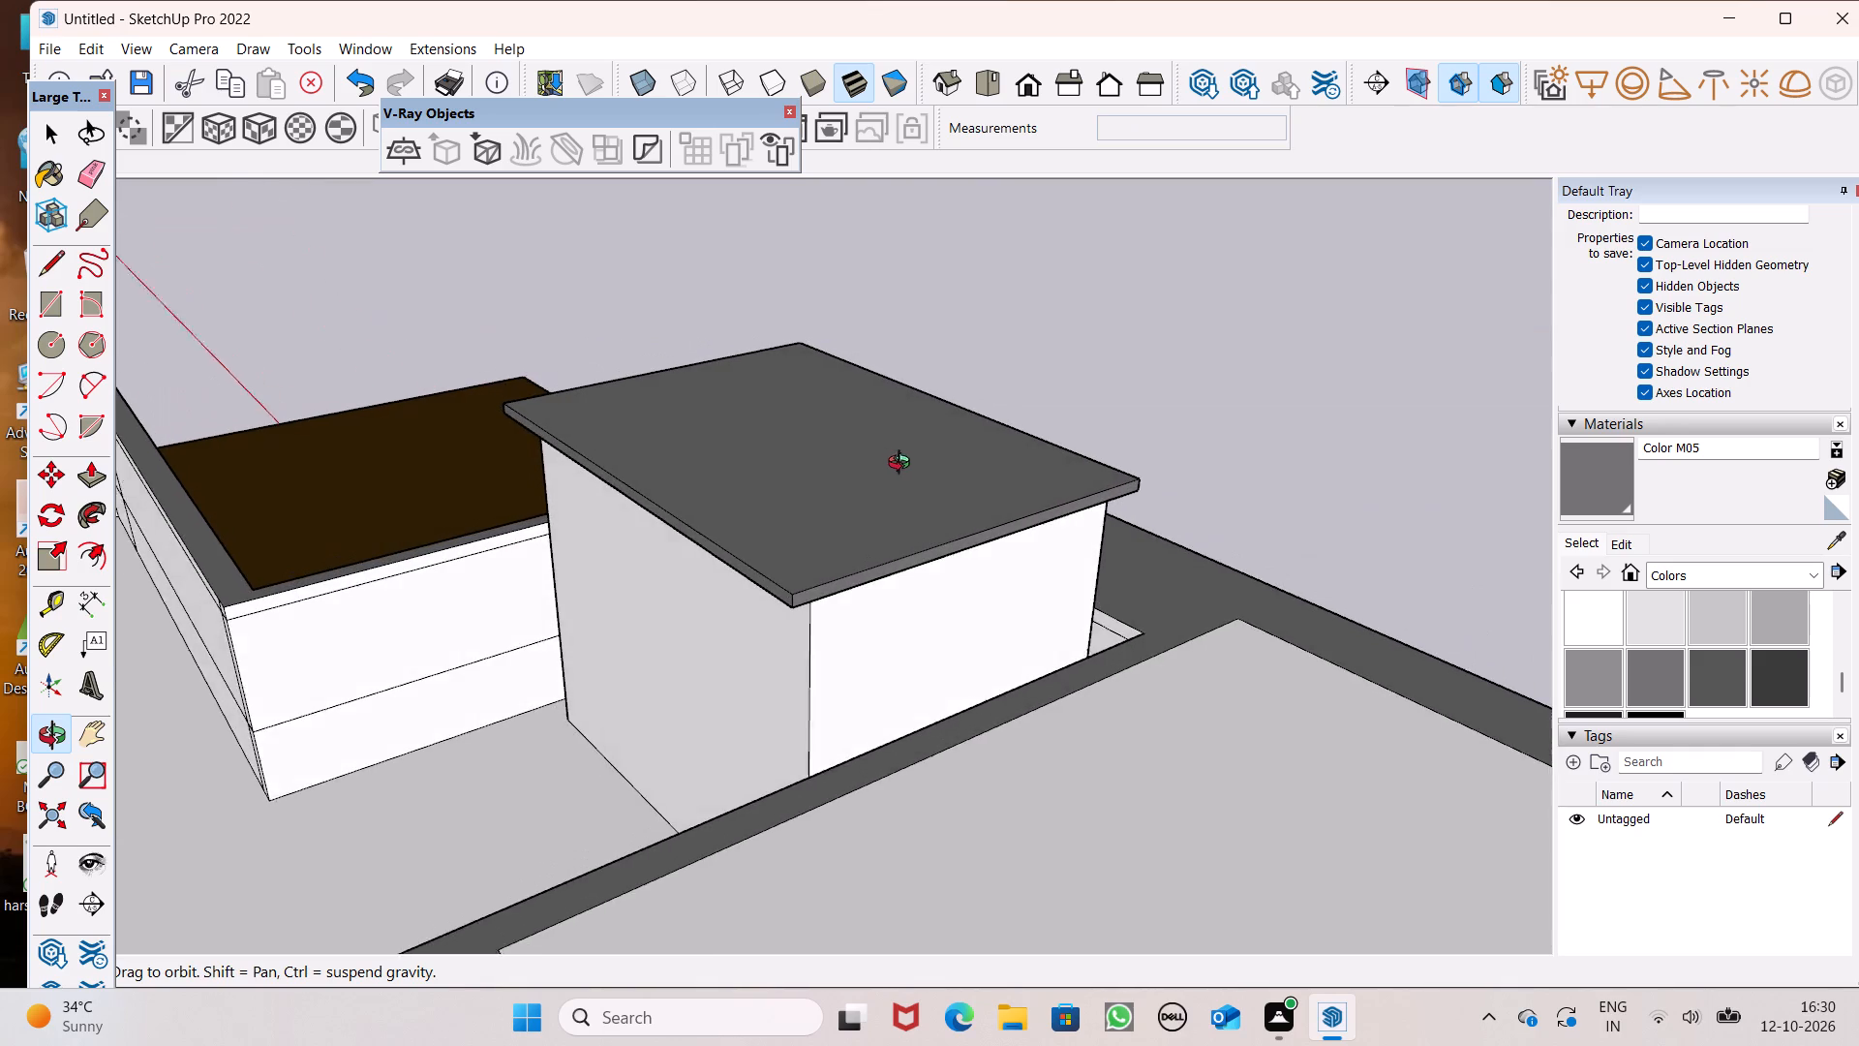
middle_drag(903, 465, 916, 465)
scroll(896, 470, up, 3)
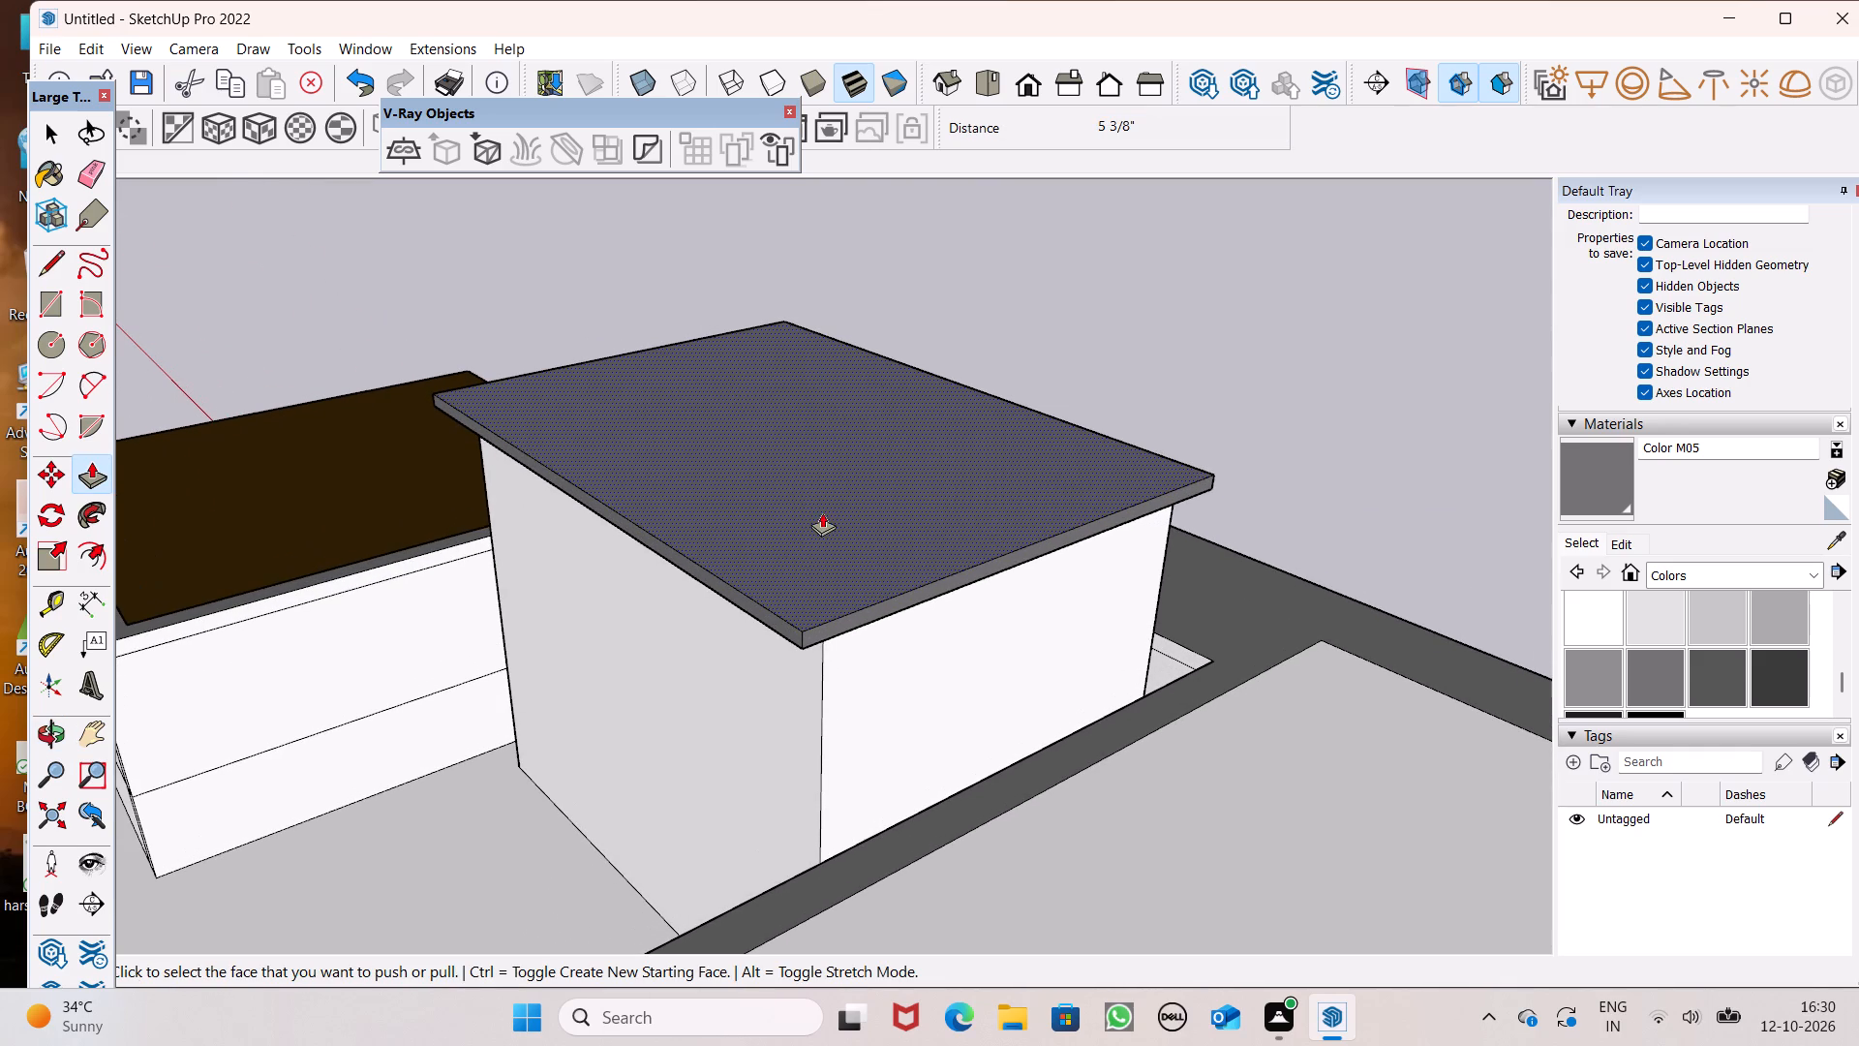
scroll(819, 514, up, 3)
scroll(851, 513, down, 4)
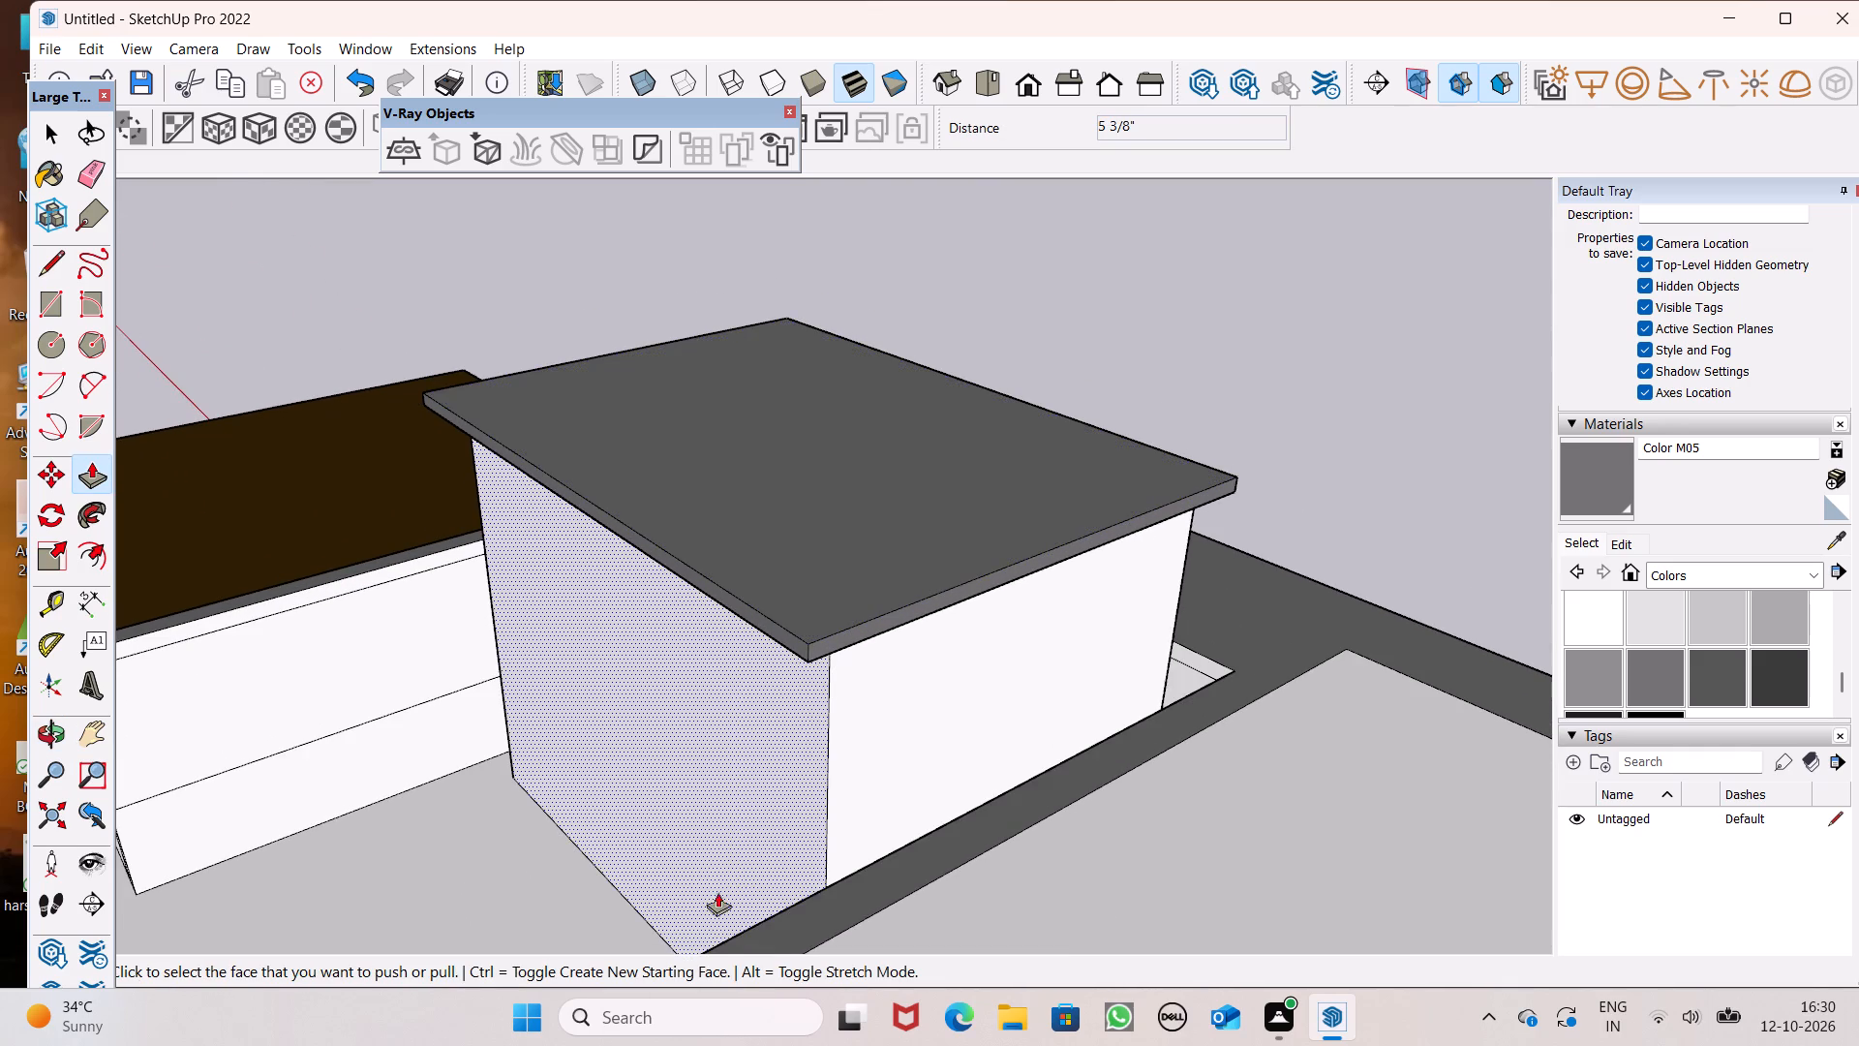
scroll(751, 856, up, 3)
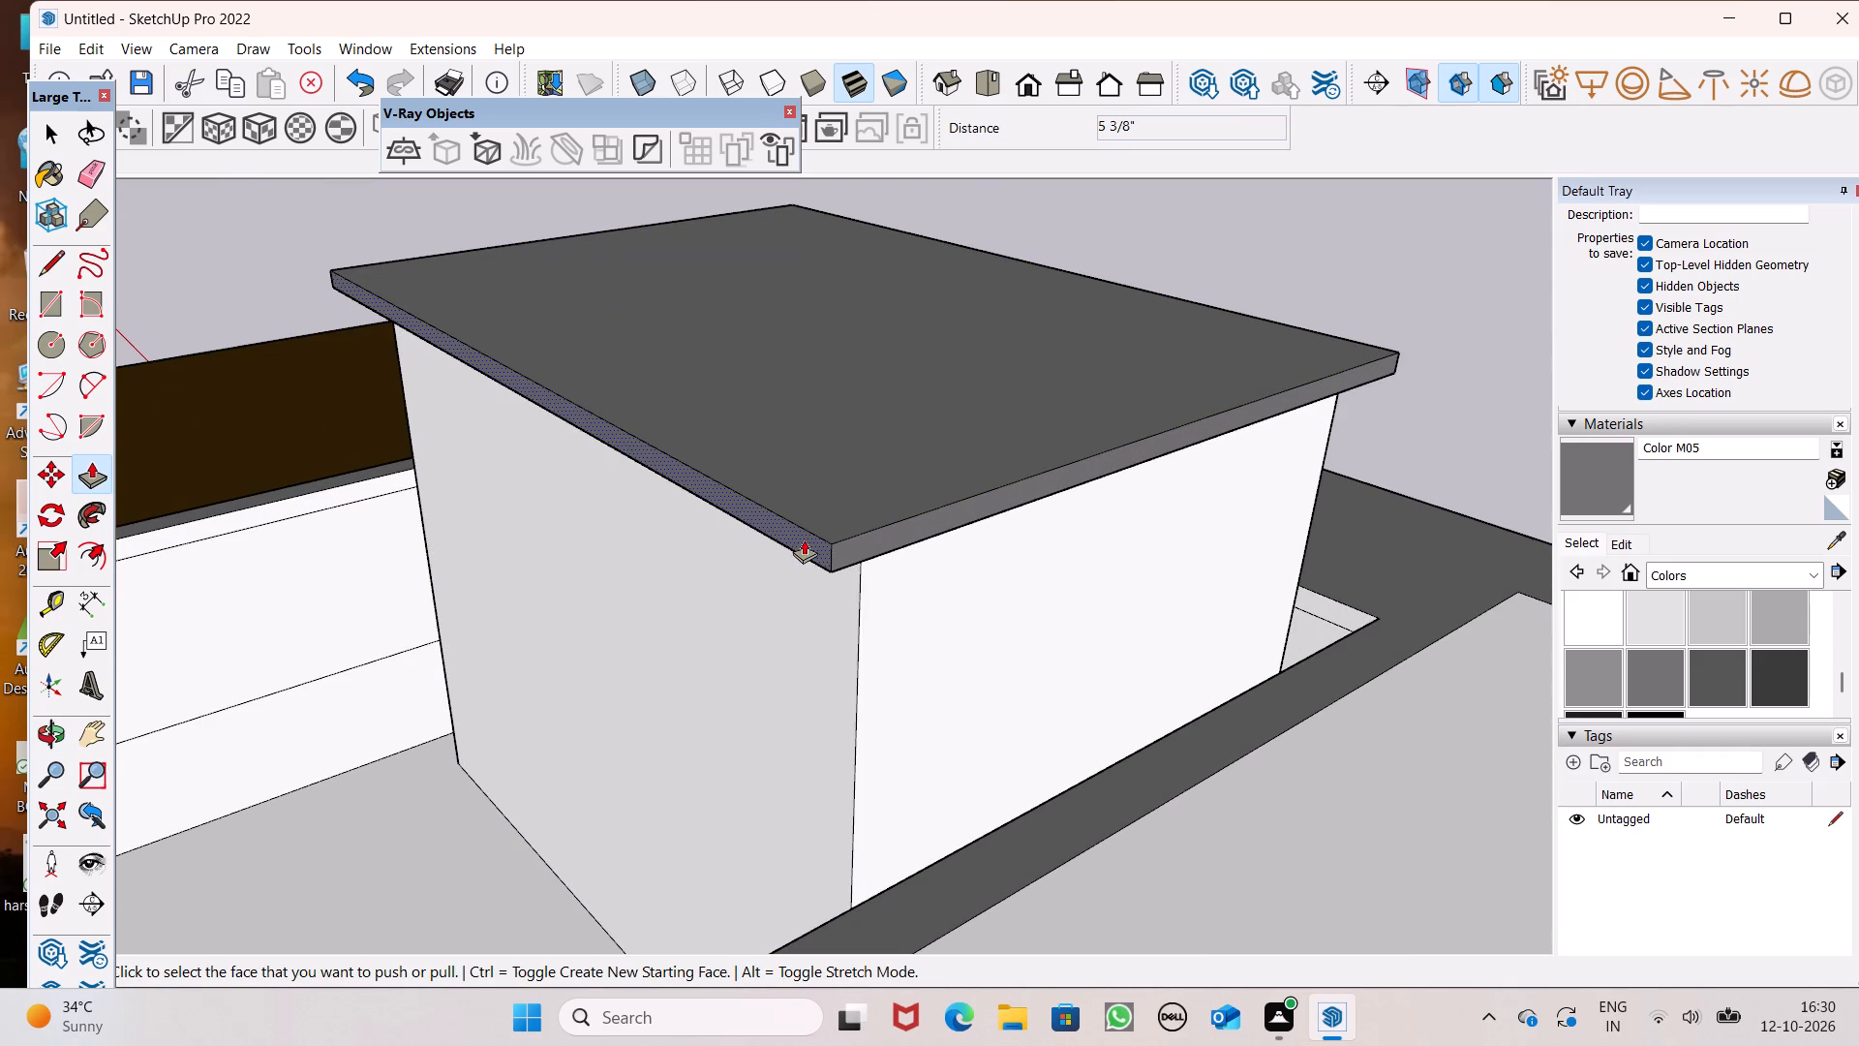
drag(806, 540, 815, 542)
Examine the roof slab's overhang and its fit with the whole building from low, front, top and perspective views.
scroll(790, 511, down, 4)
middle_drag(928, 557, 798, 499)
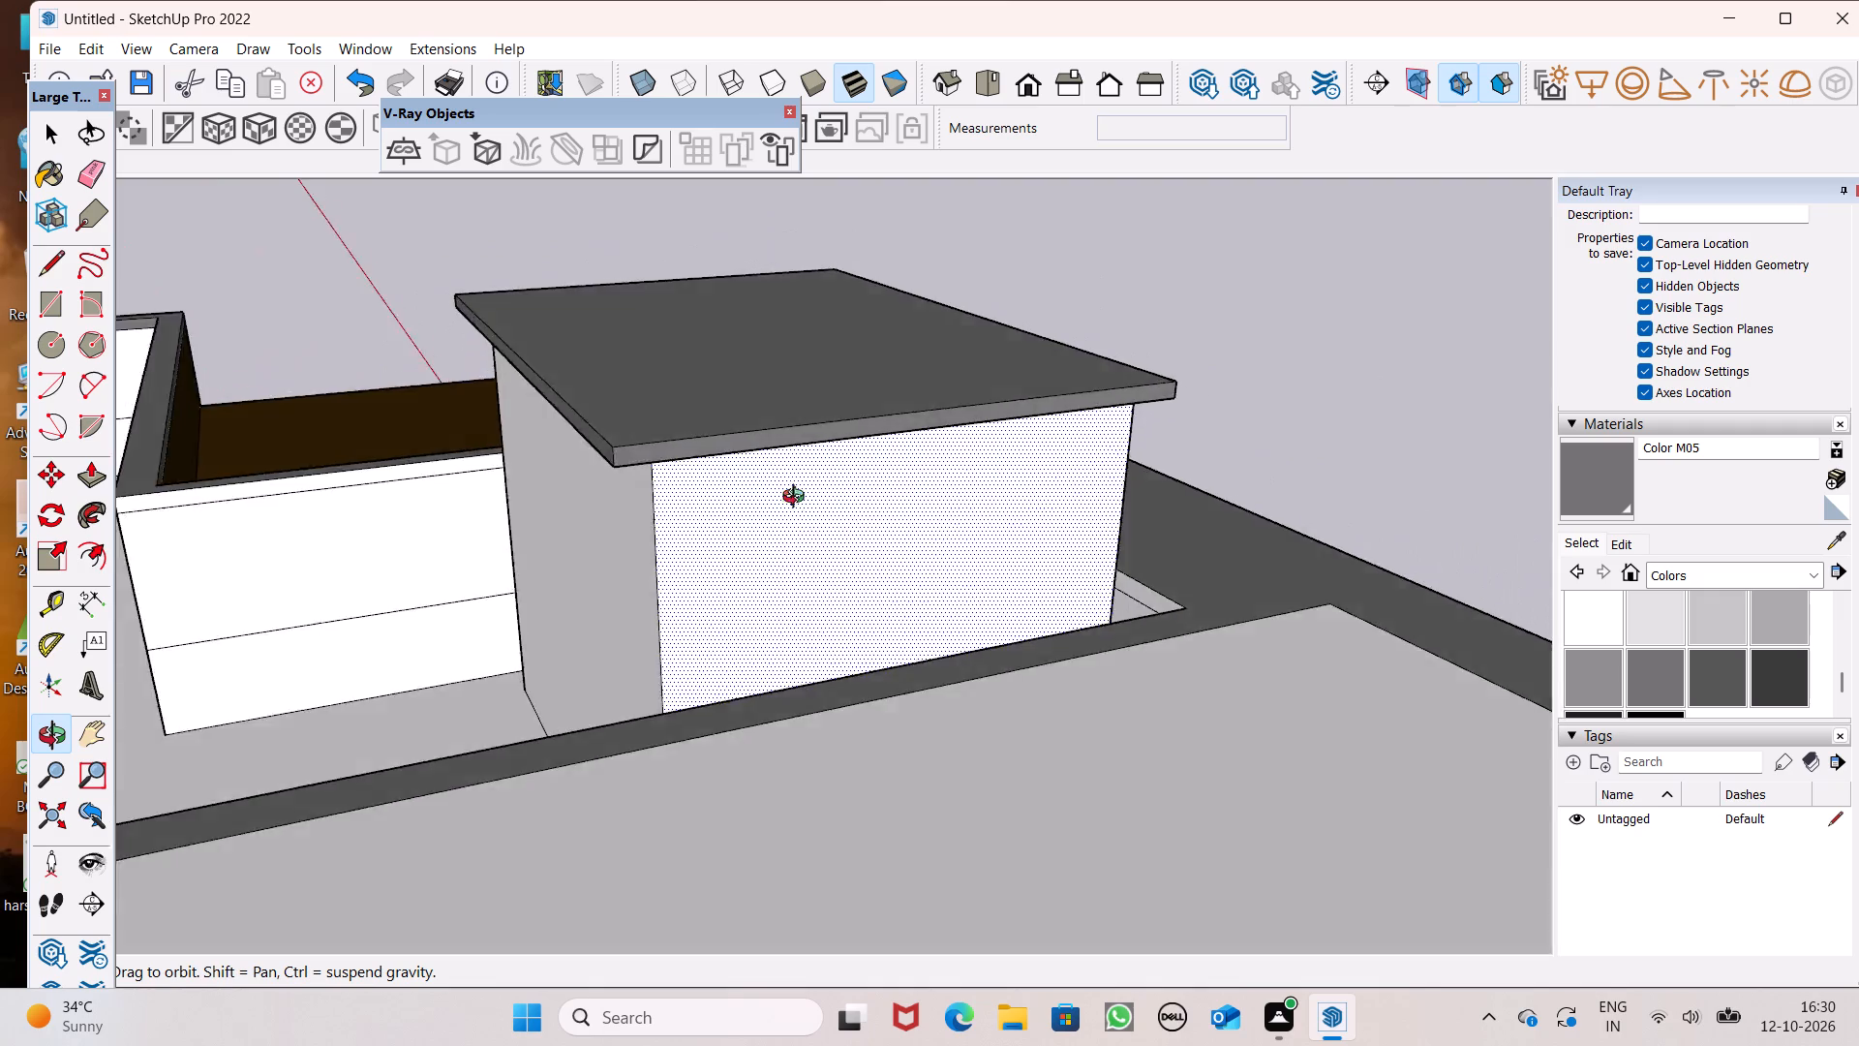
middle_drag(798, 499, 745, 386)
scroll(891, 327, down, 2)
middle_drag(953, 398, 952, 399)
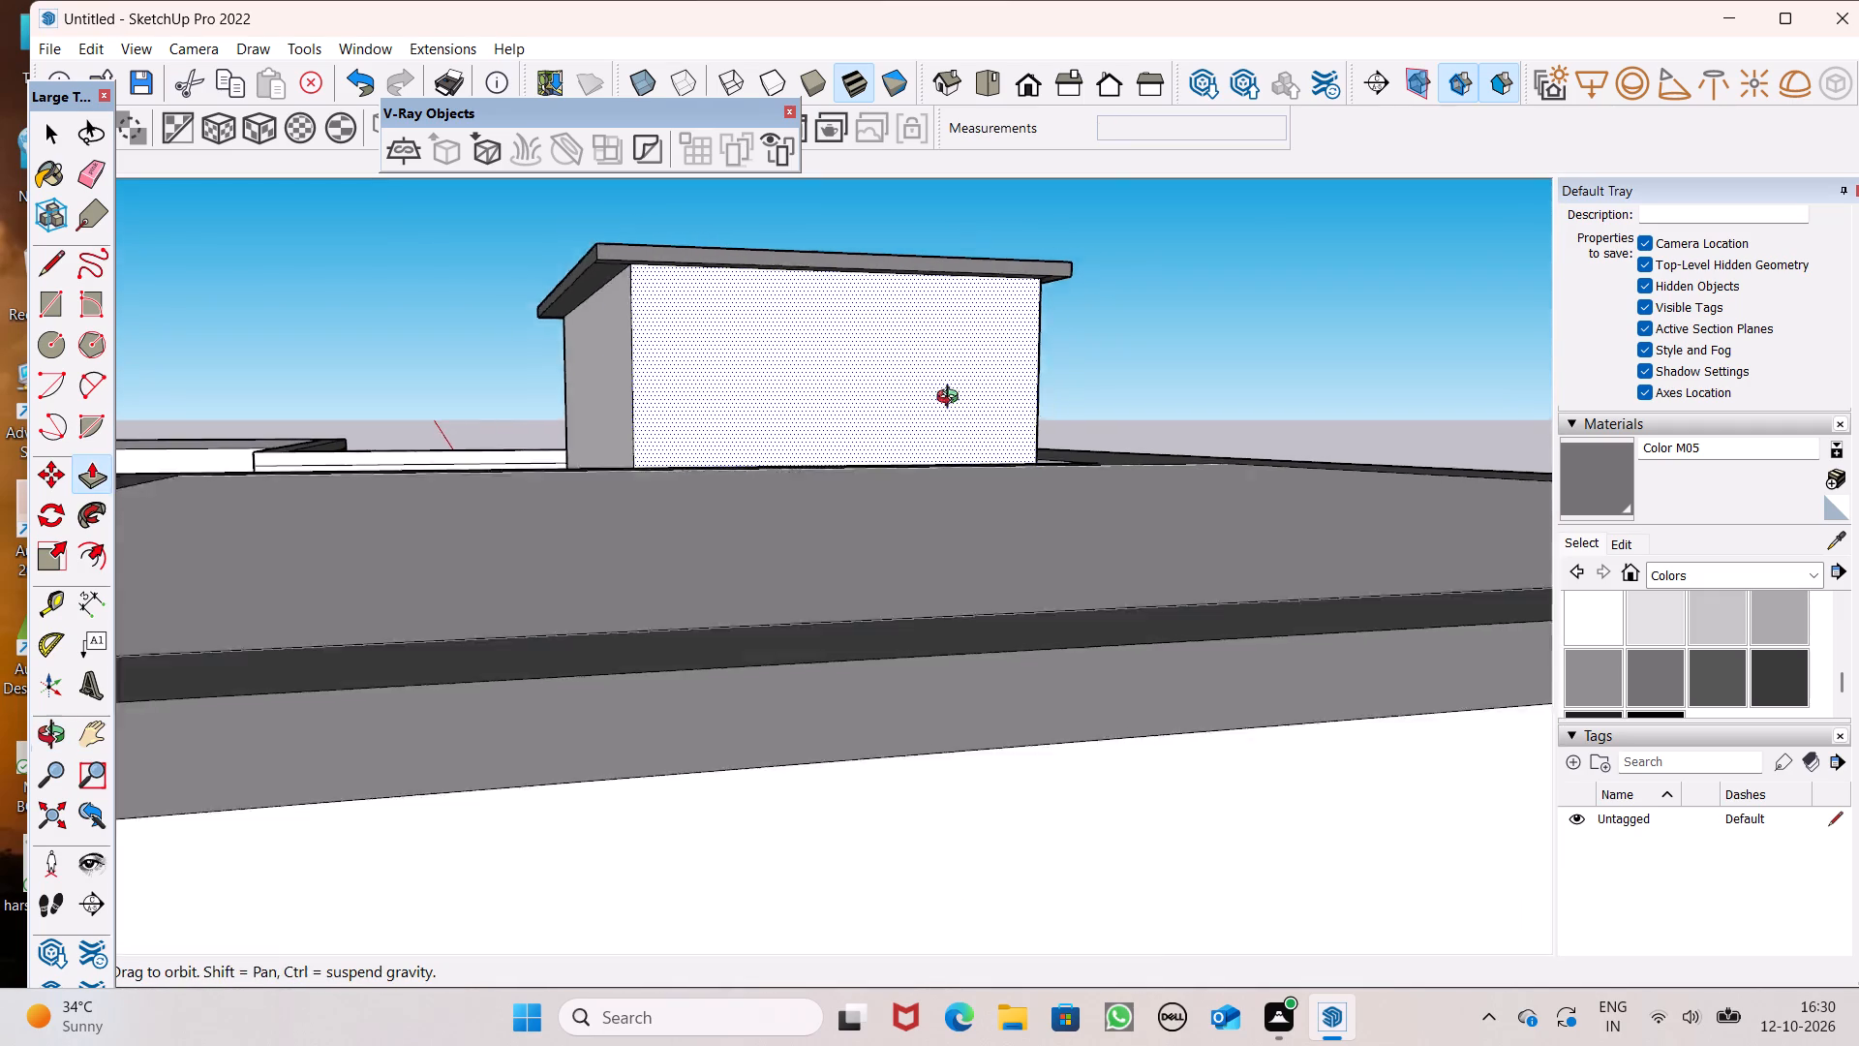
middle_drag(952, 399, 848, 364)
scroll(834, 218, up, 1)
middle_drag(840, 359, 589, 612)
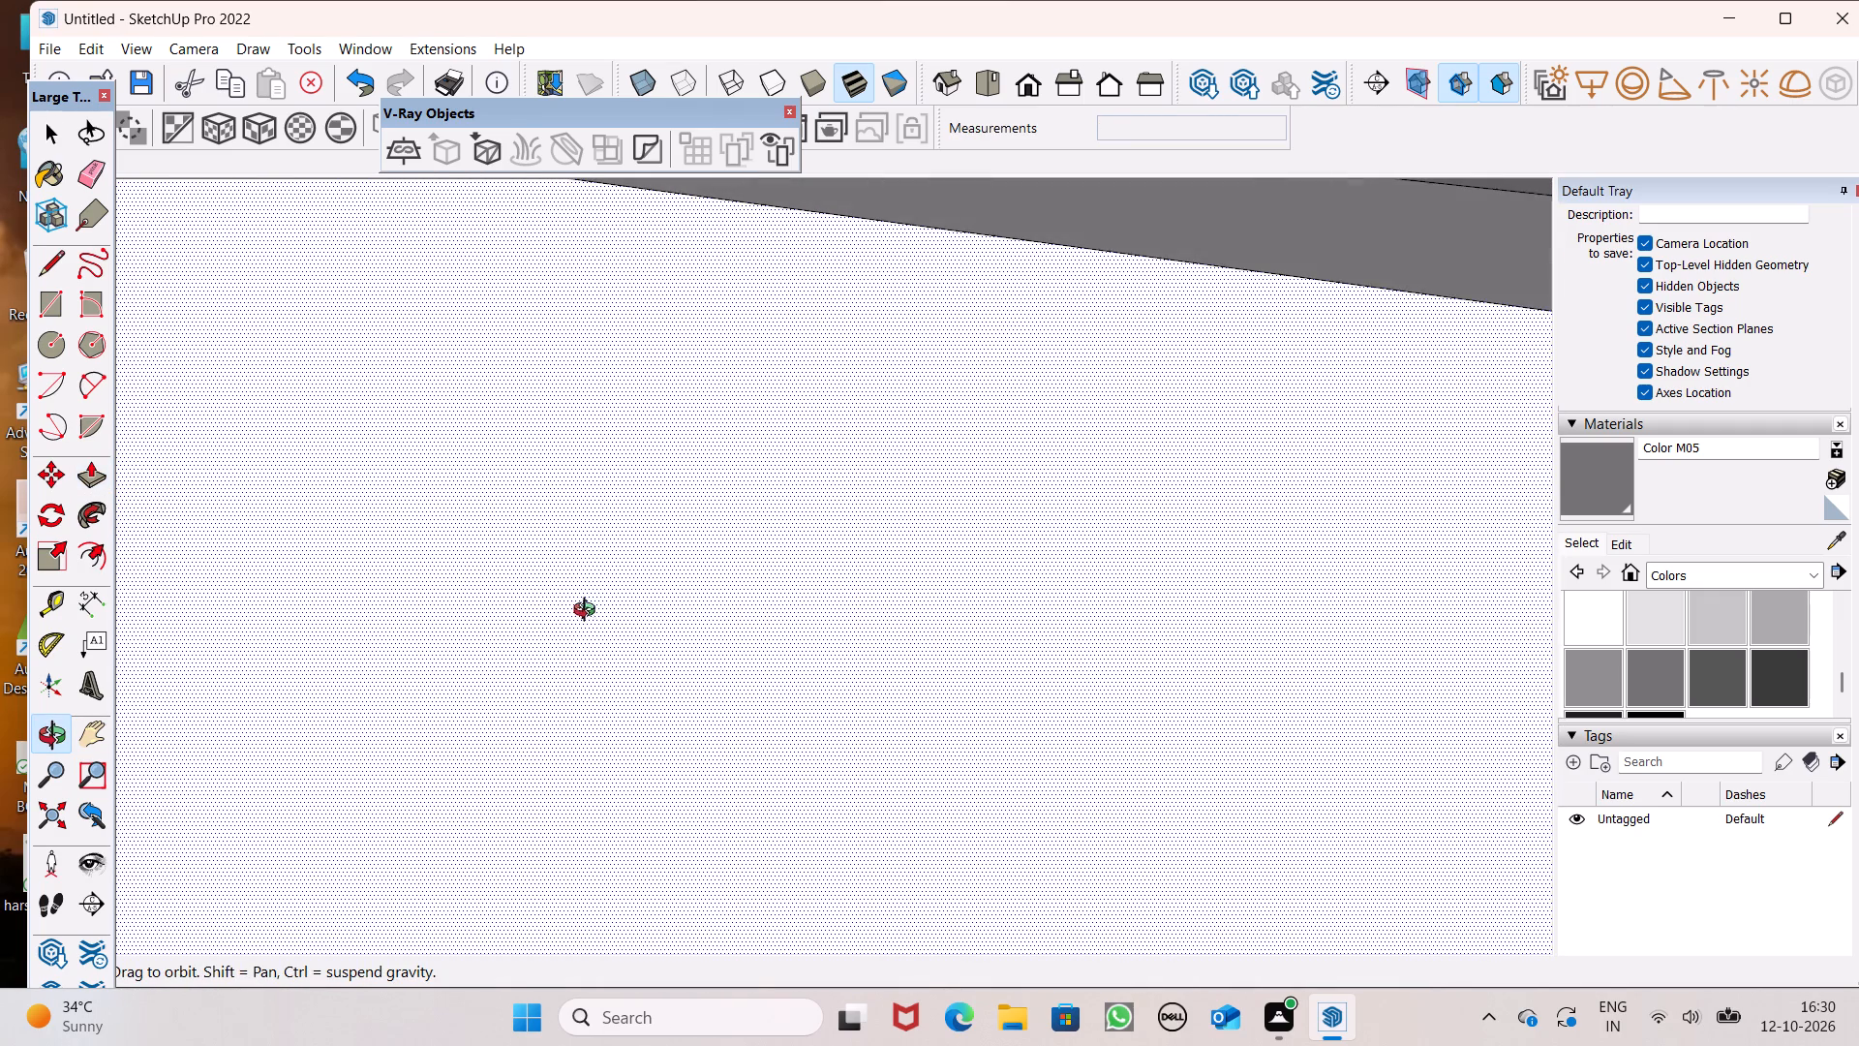
middle_drag(589, 612, 794, 608)
click(1029, 85)
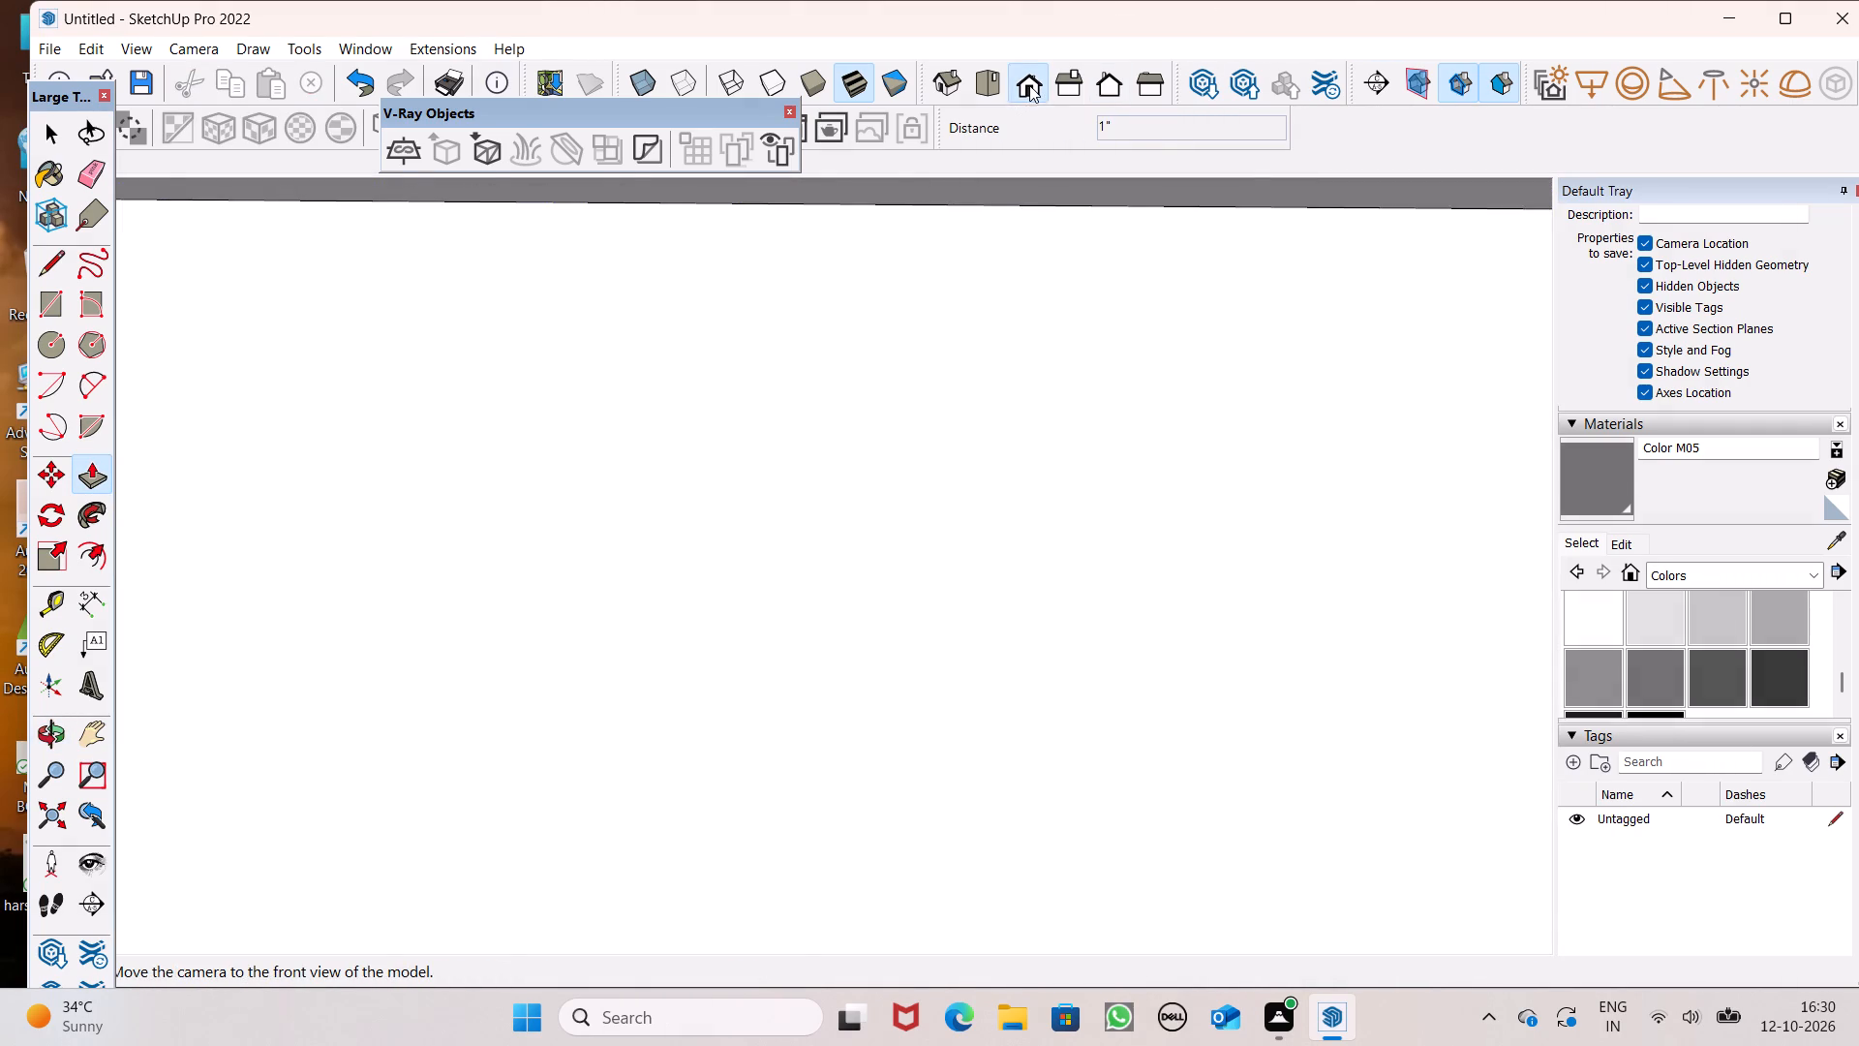
click(990, 82)
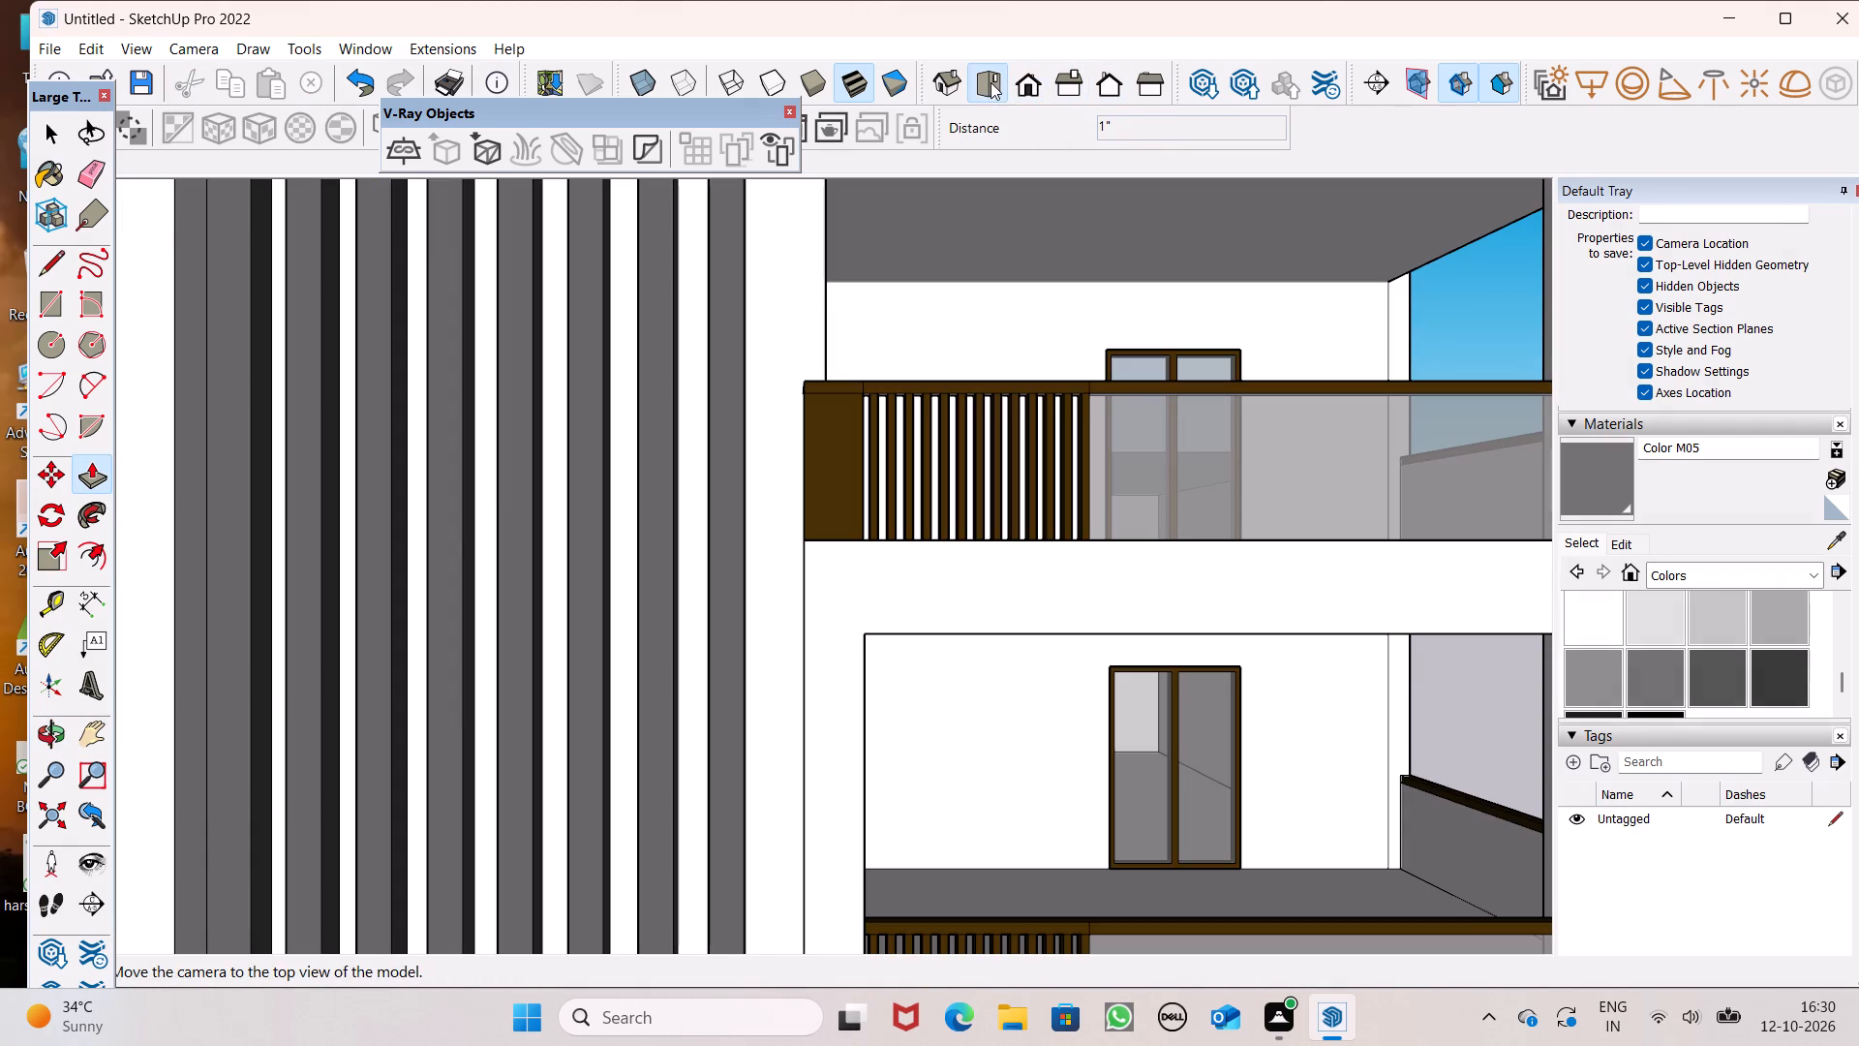
scroll(1003, 261, down, 1)
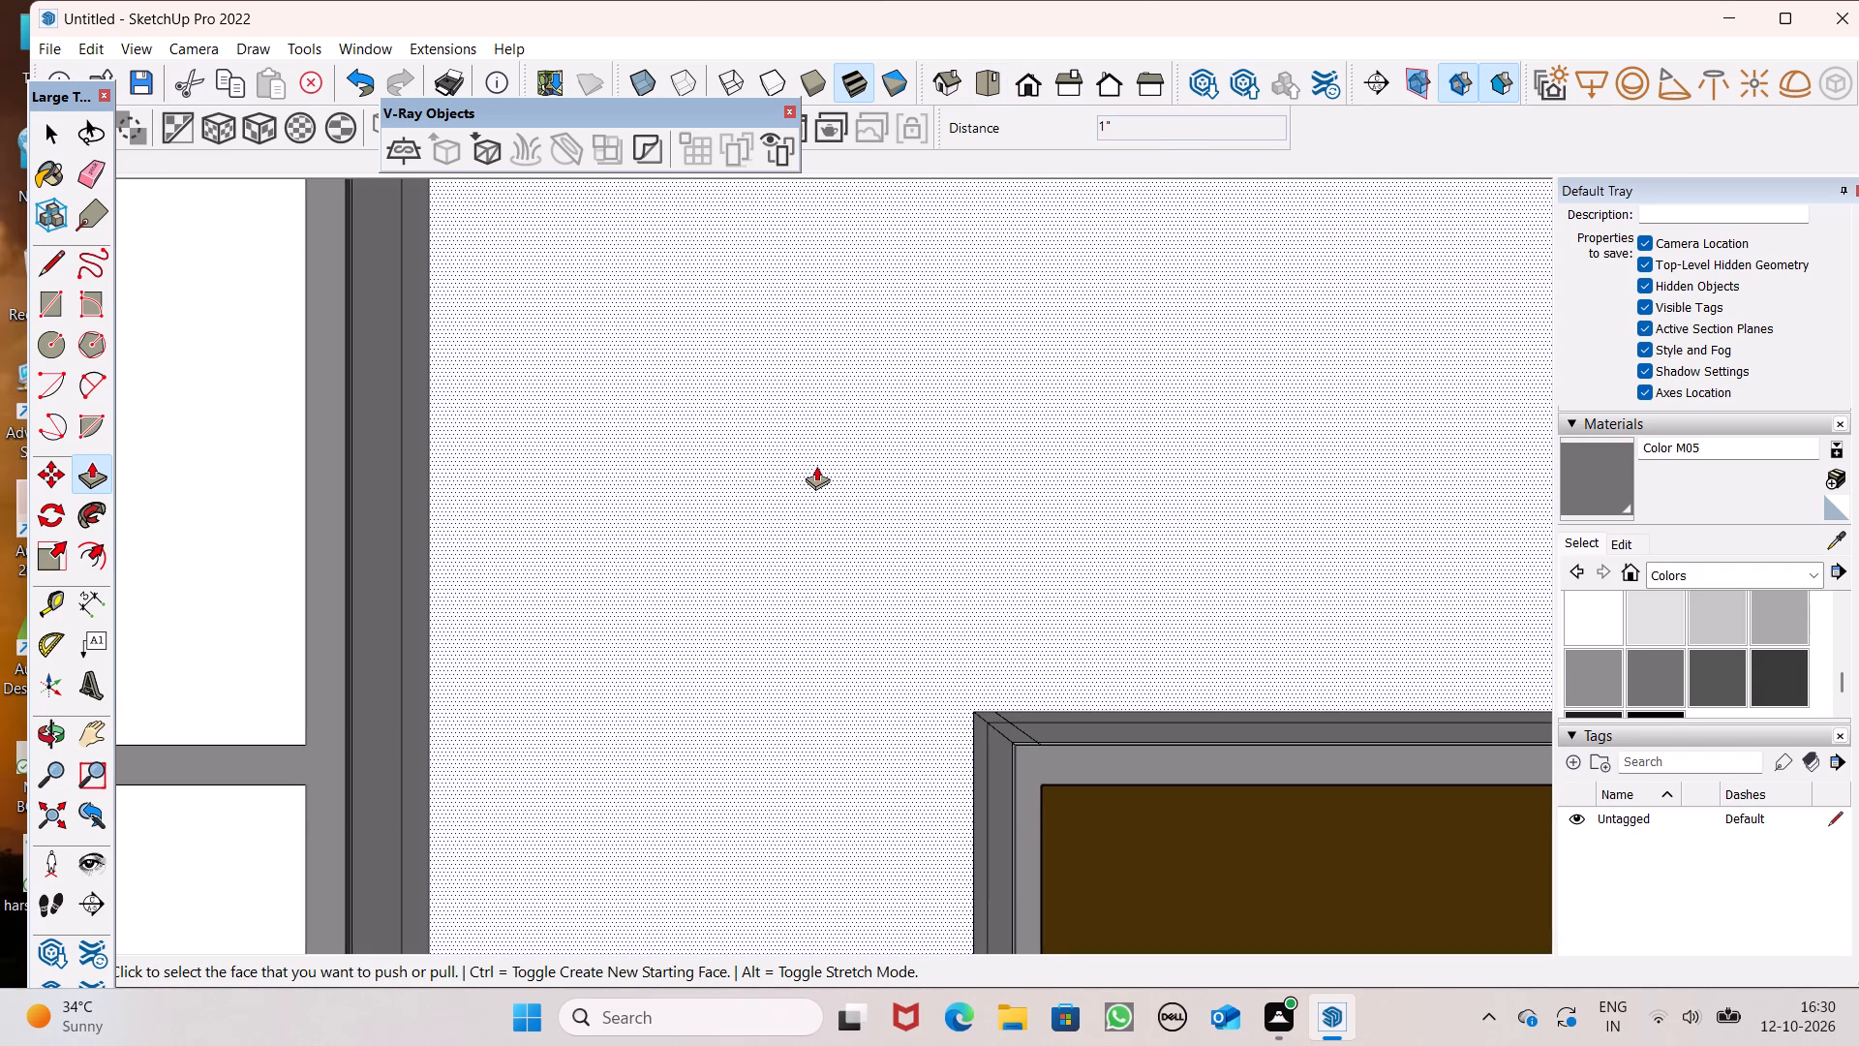
scroll(812, 483, down, 16)
middle_drag(846, 673, 865, 507)
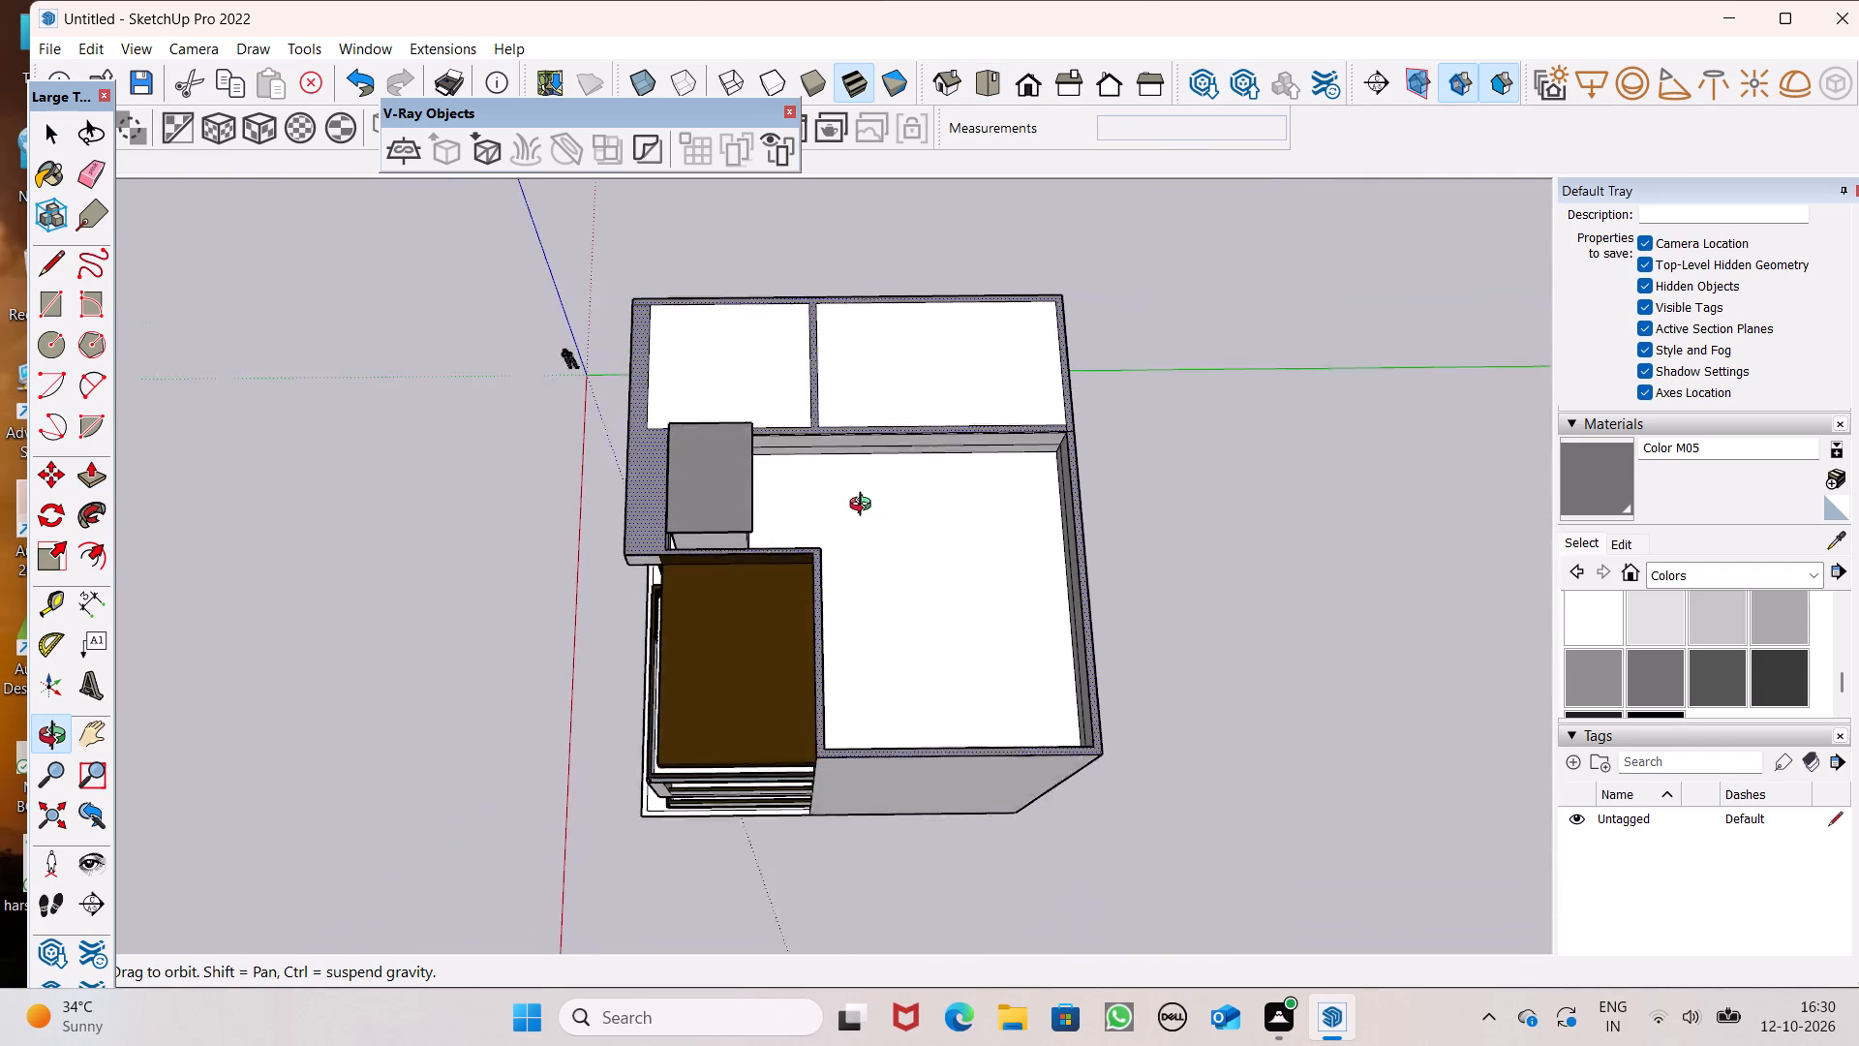
middle_drag(865, 507, 865, 478)
scroll(888, 608, up, 1)
middle_drag(887, 611, 881, 597)
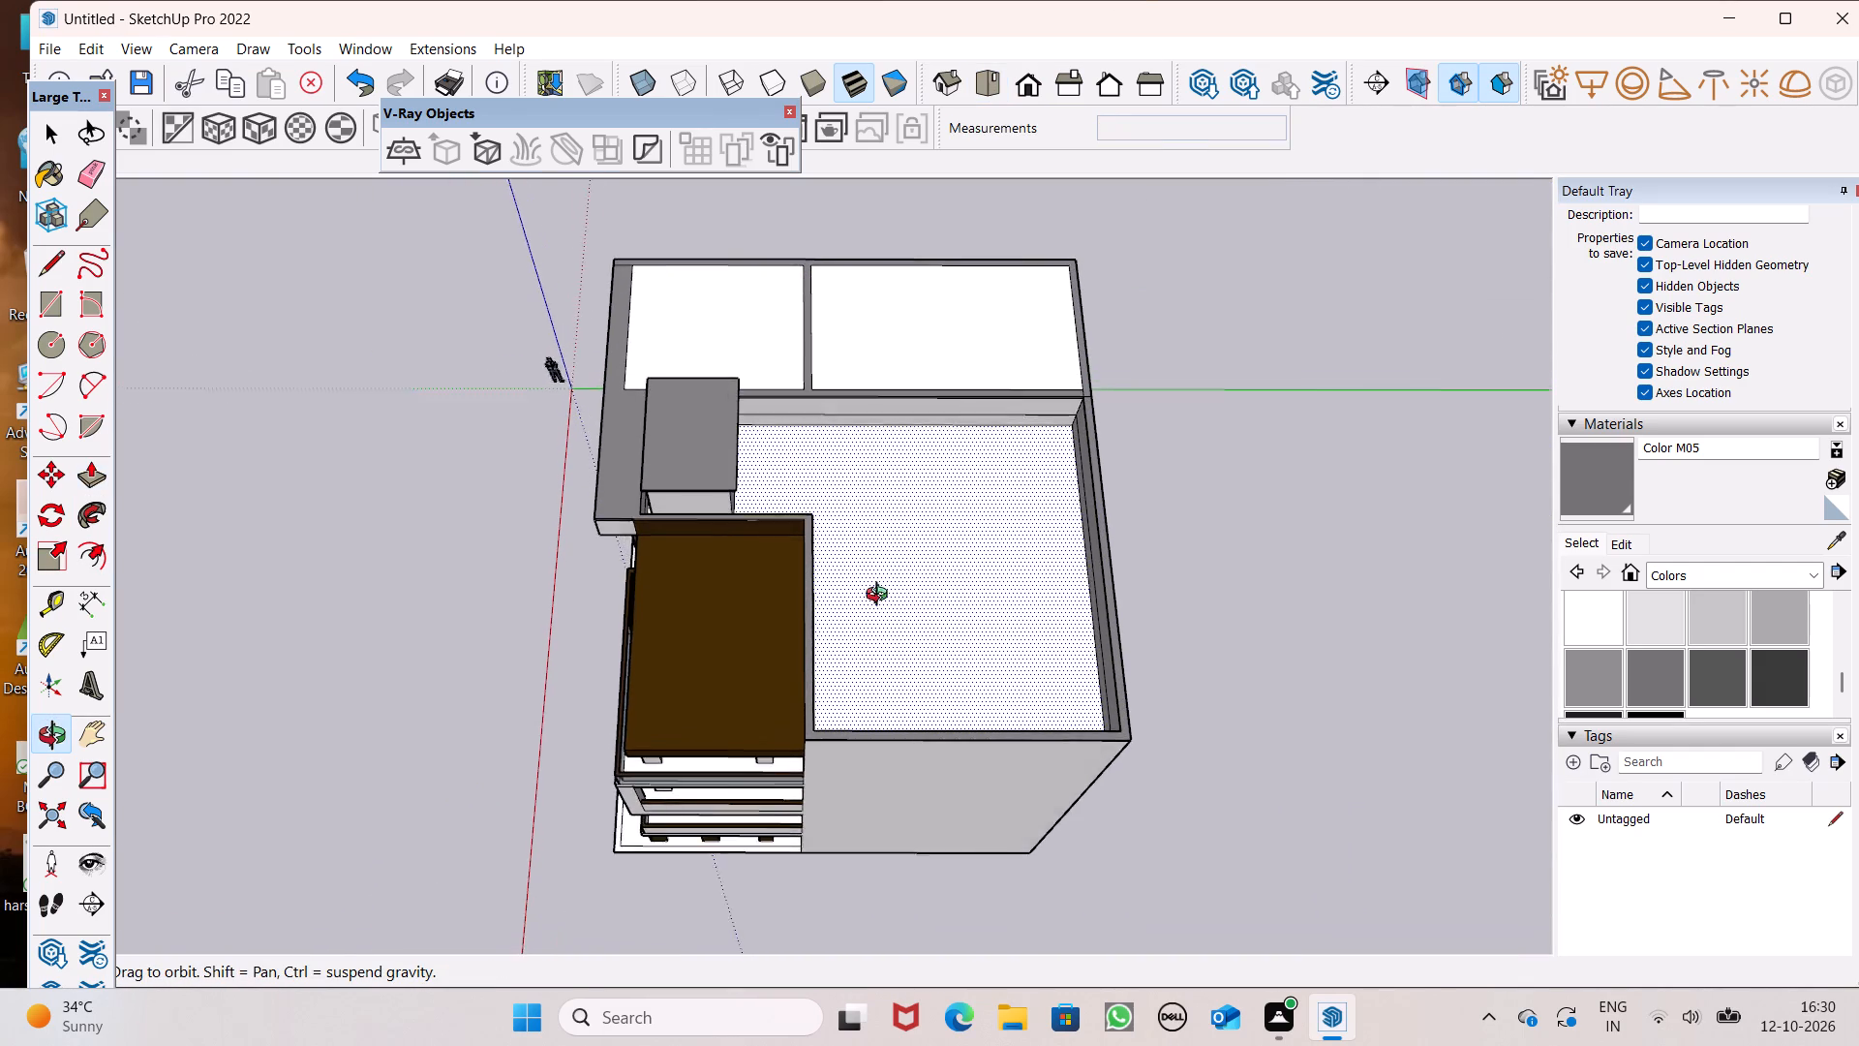
middle_drag(881, 597, 889, 475)
scroll(771, 467, up, 2)
middle_drag(776, 455, 777, 455)
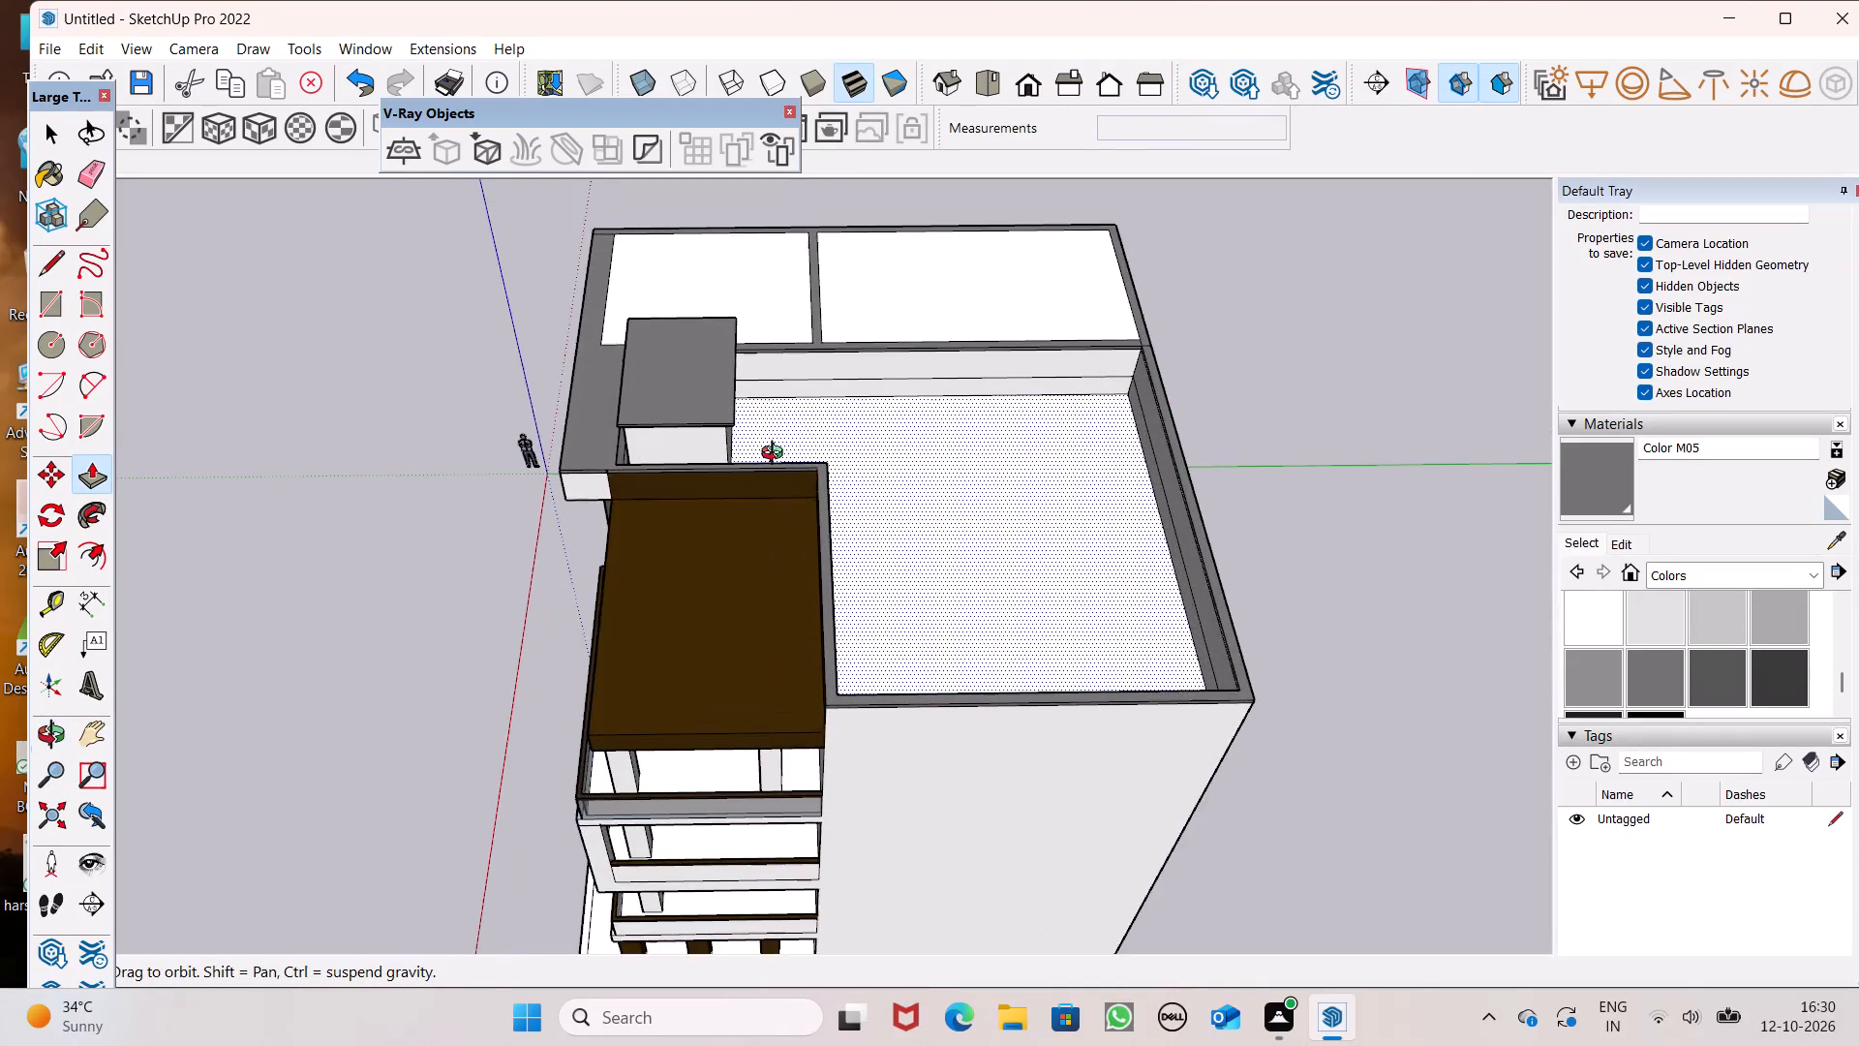
middle_drag(777, 455, 1171, 257)
middle_drag(838, 348, 1323, 254)
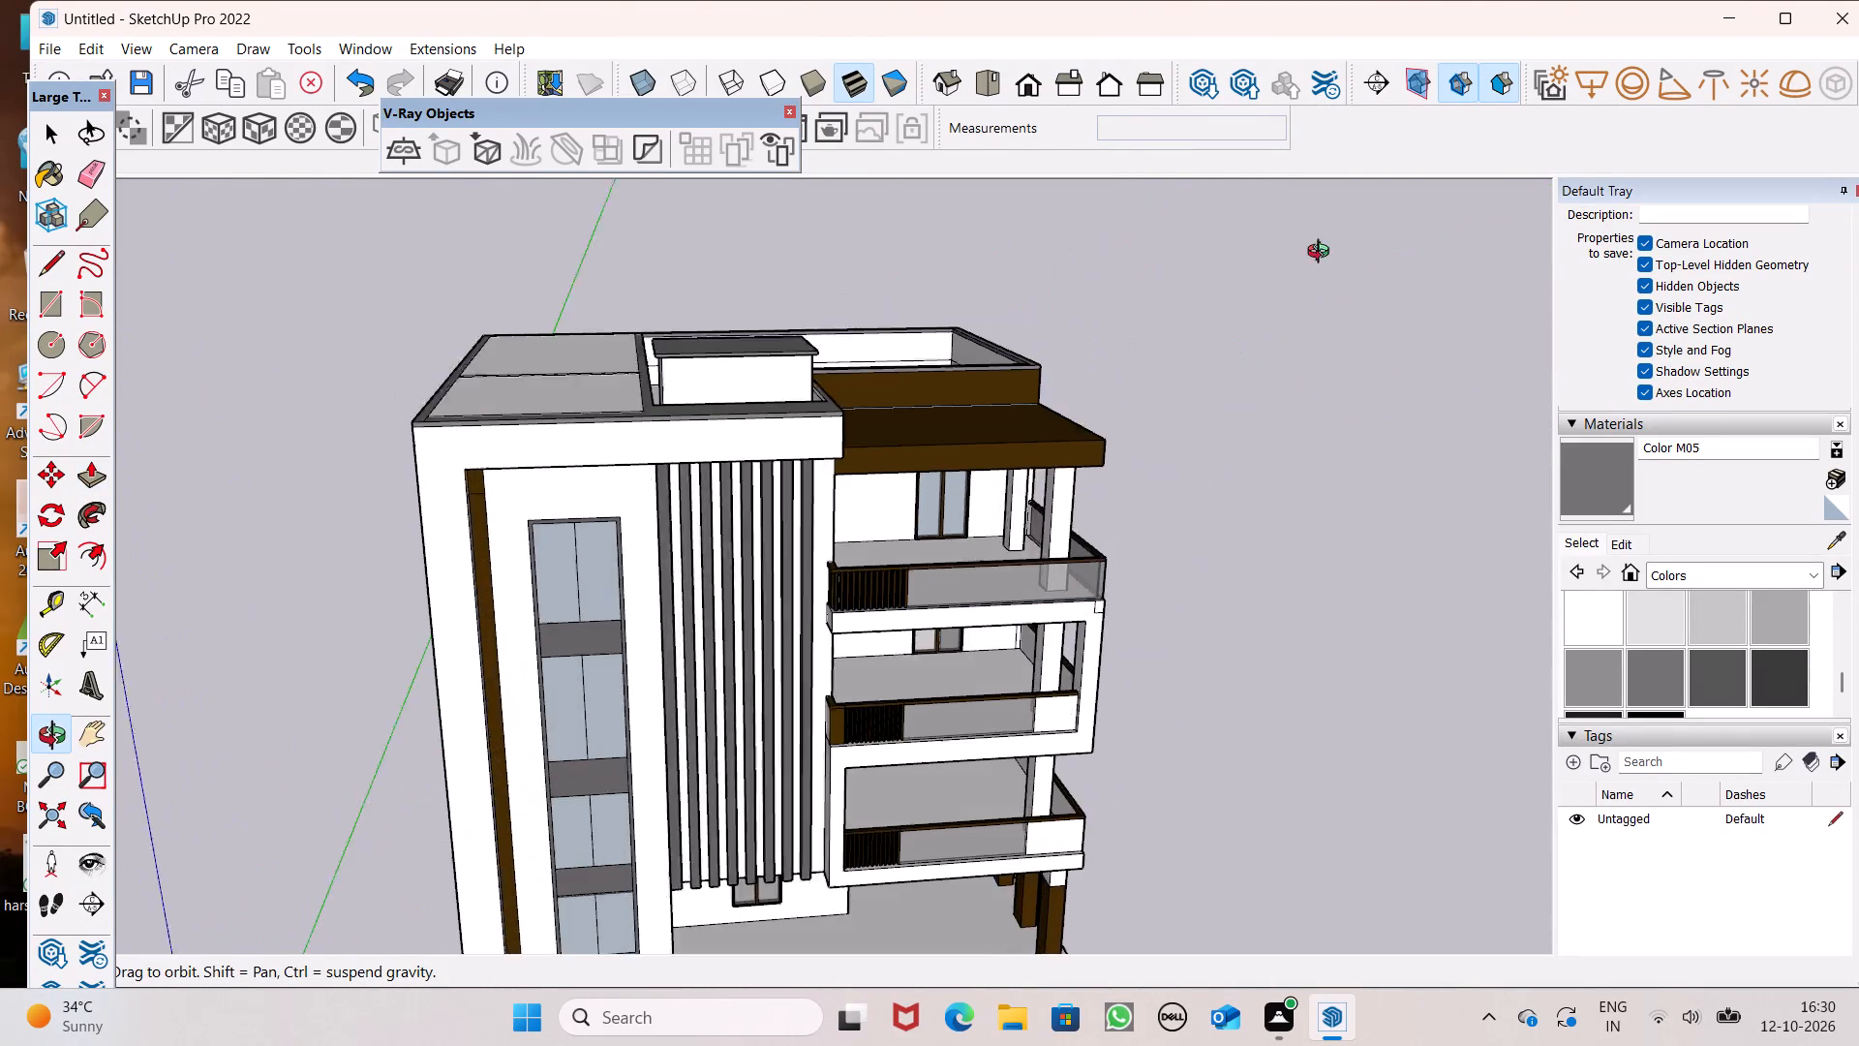
middle_drag(1323, 254, 1335, 251)
Push/Pull the roof slab's rear edge inward by about 4 1/8" to shorten its overhang past the rooftop block.
scroll(651, 318, up, 7)
middle_drag(746, 410, 921, 395)
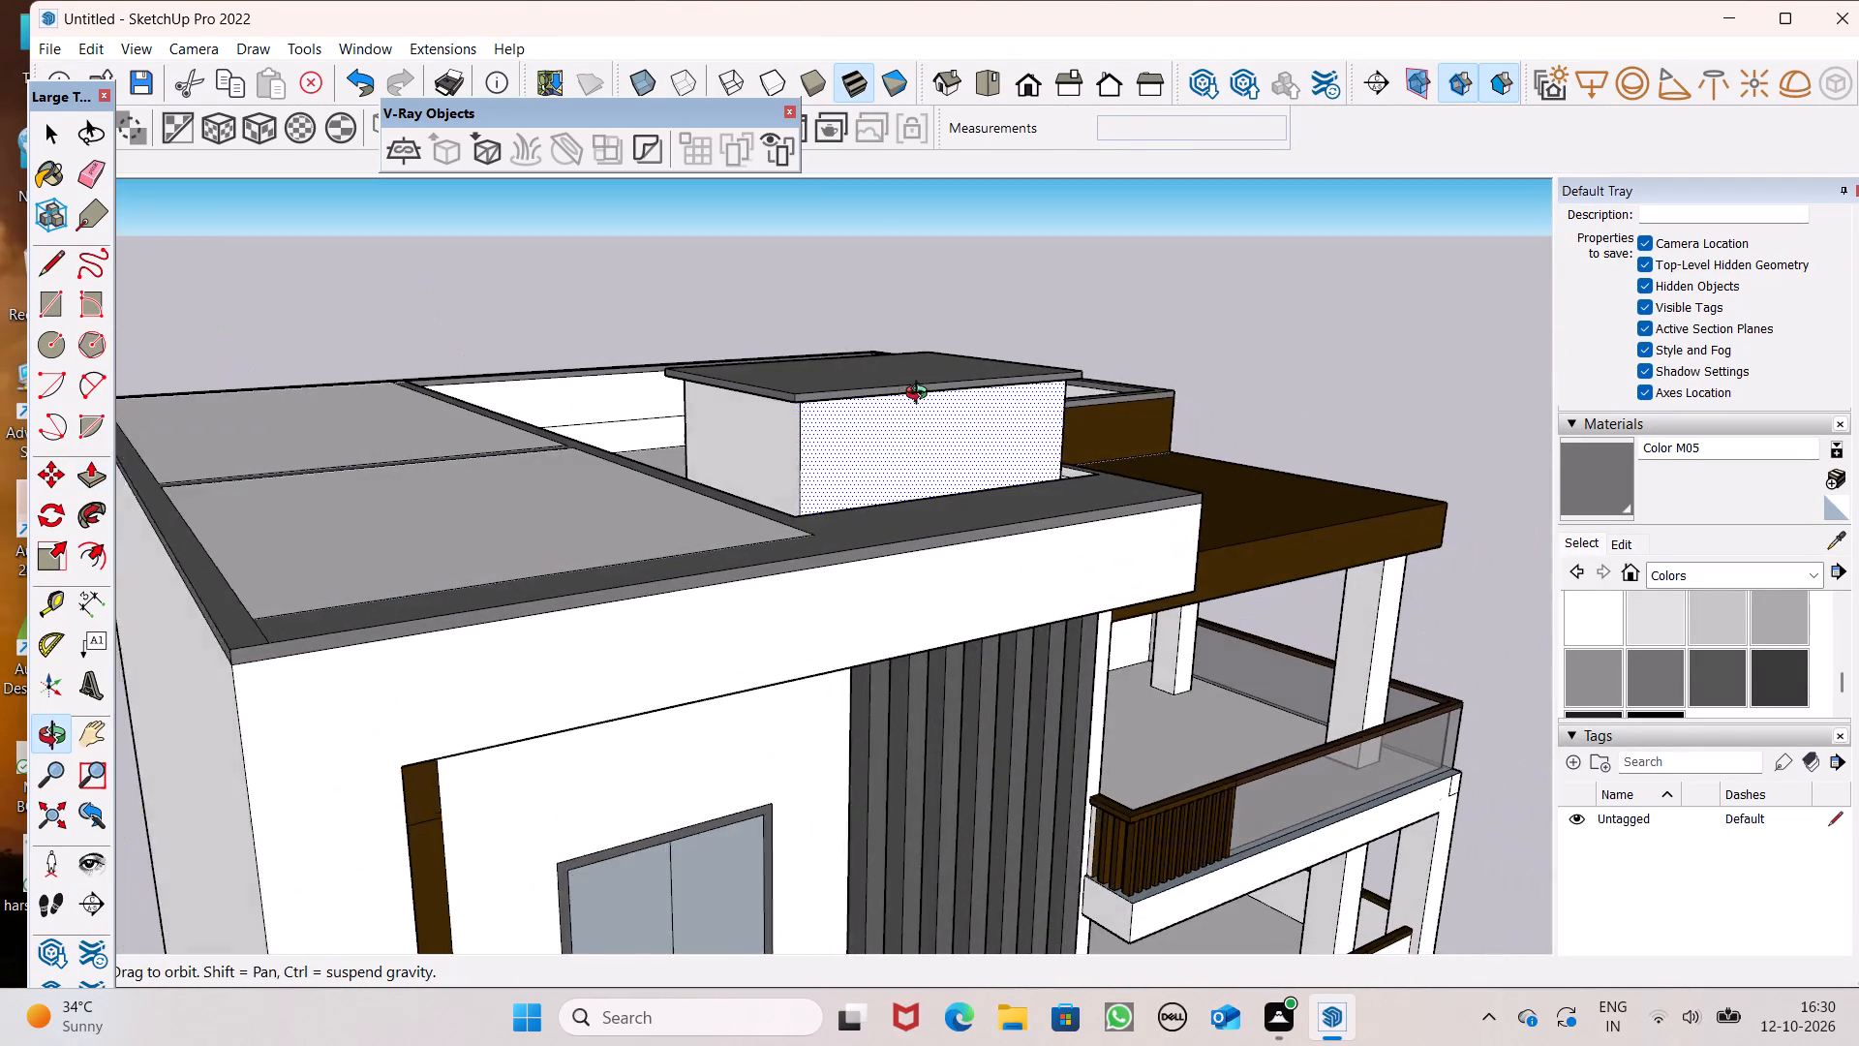
middle_drag(921, 395, 968, 380)
scroll(940, 370, up, 7)
middle_drag(881, 393, 1055, 316)
scroll(880, 393, up, 1)
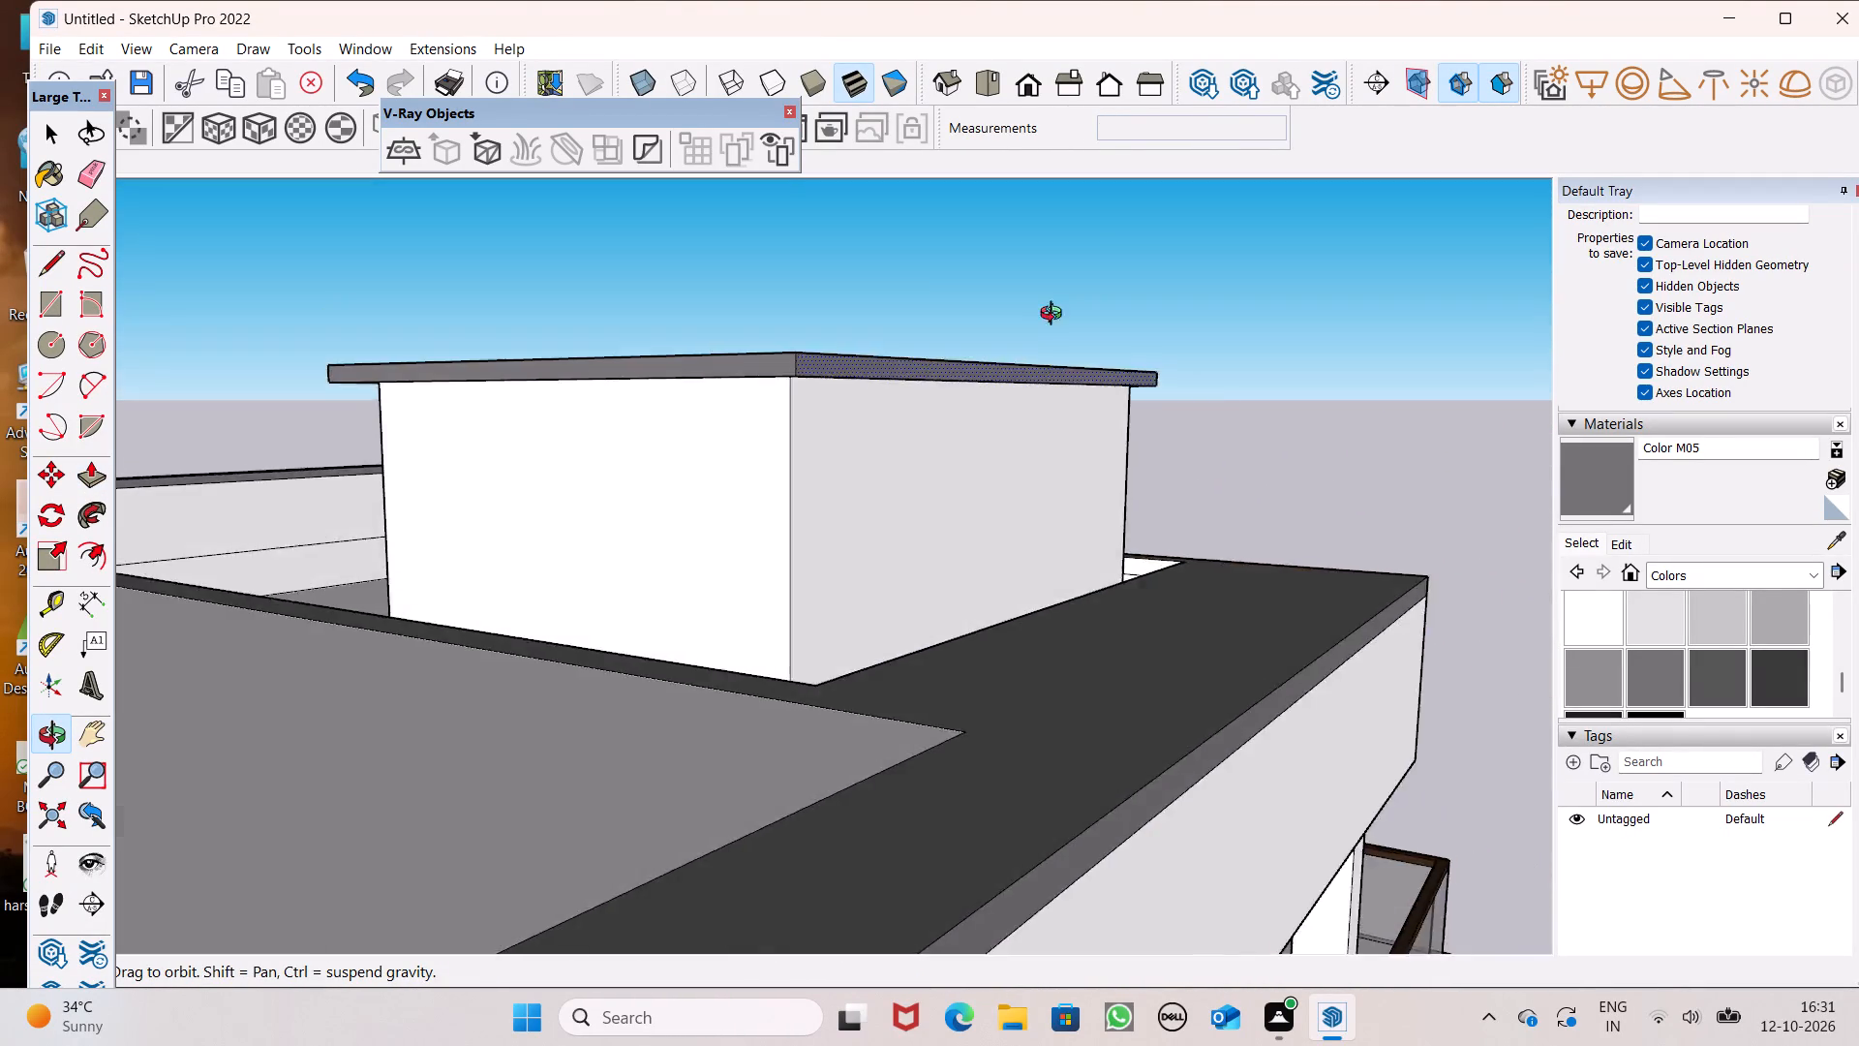
middle_drag(1055, 316, 1247, 327)
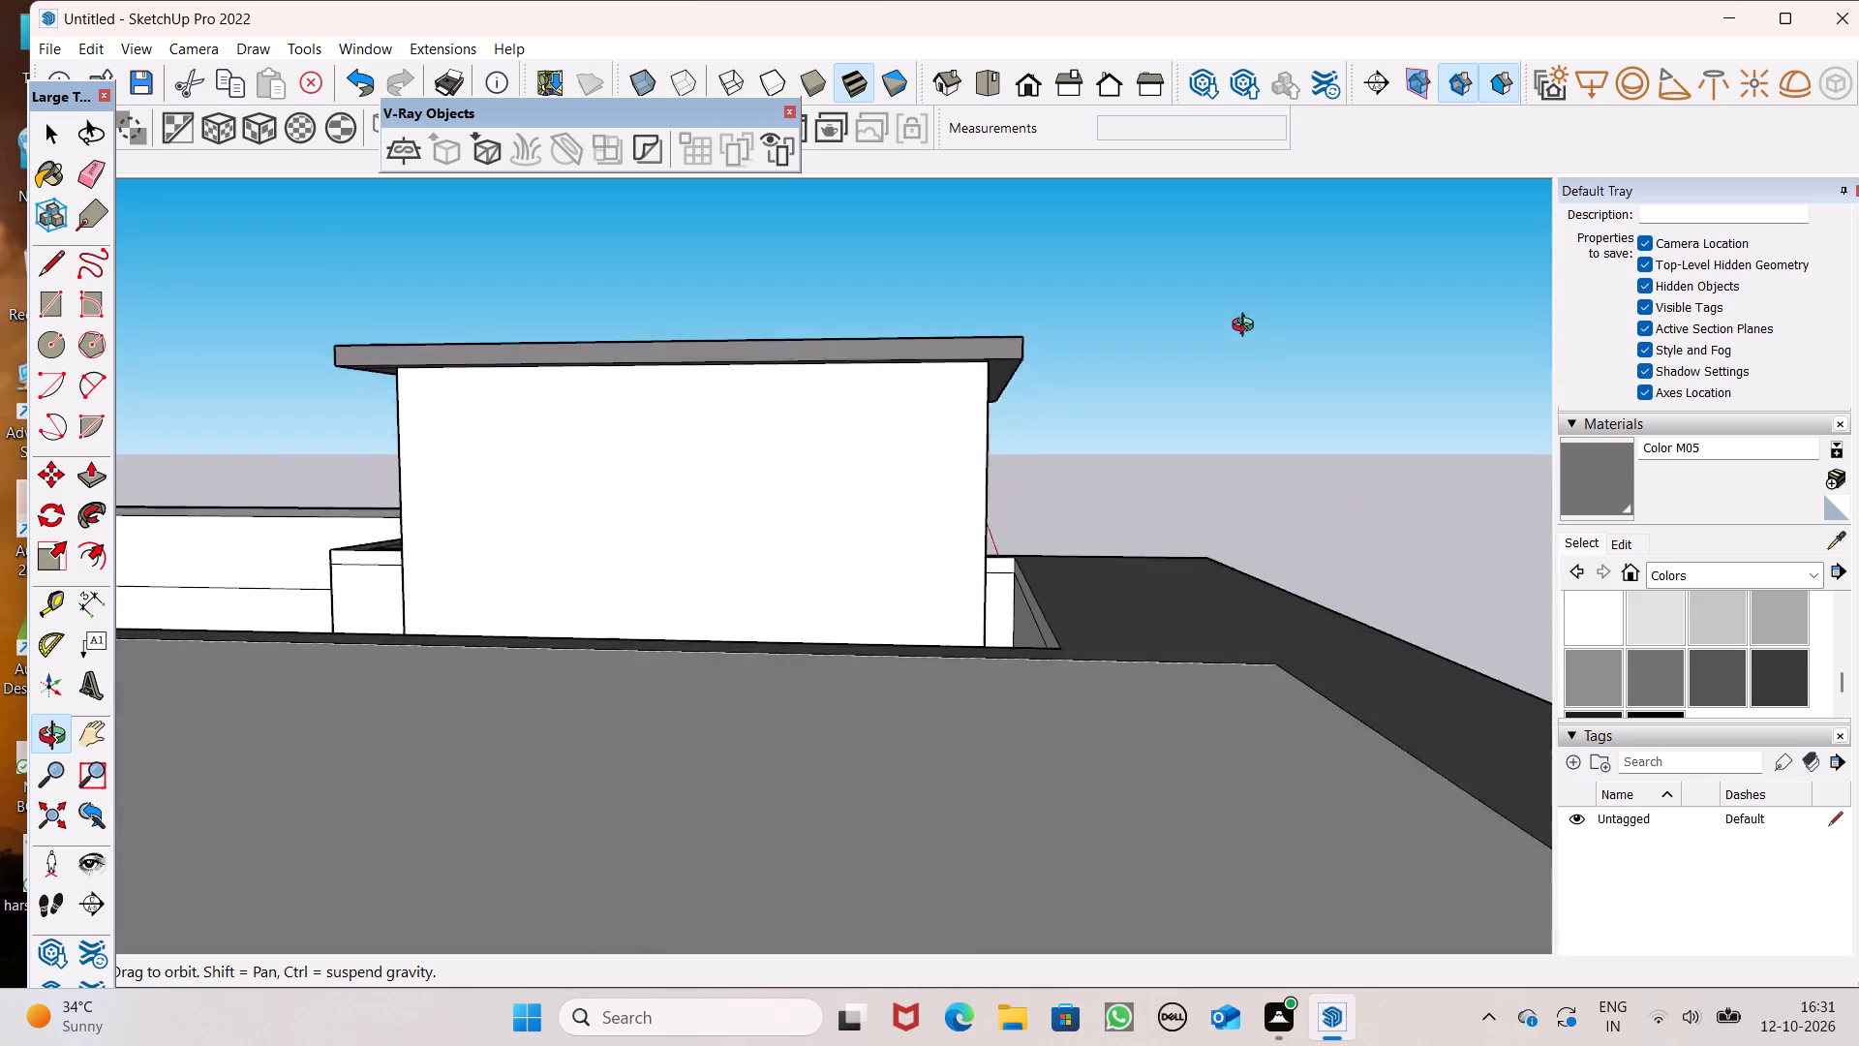
middle_drag(1247, 327, 1703, 388)
scroll(841, 441, up, 1)
scroll(659, 410, down, 1)
scroll(659, 410, up, 2)
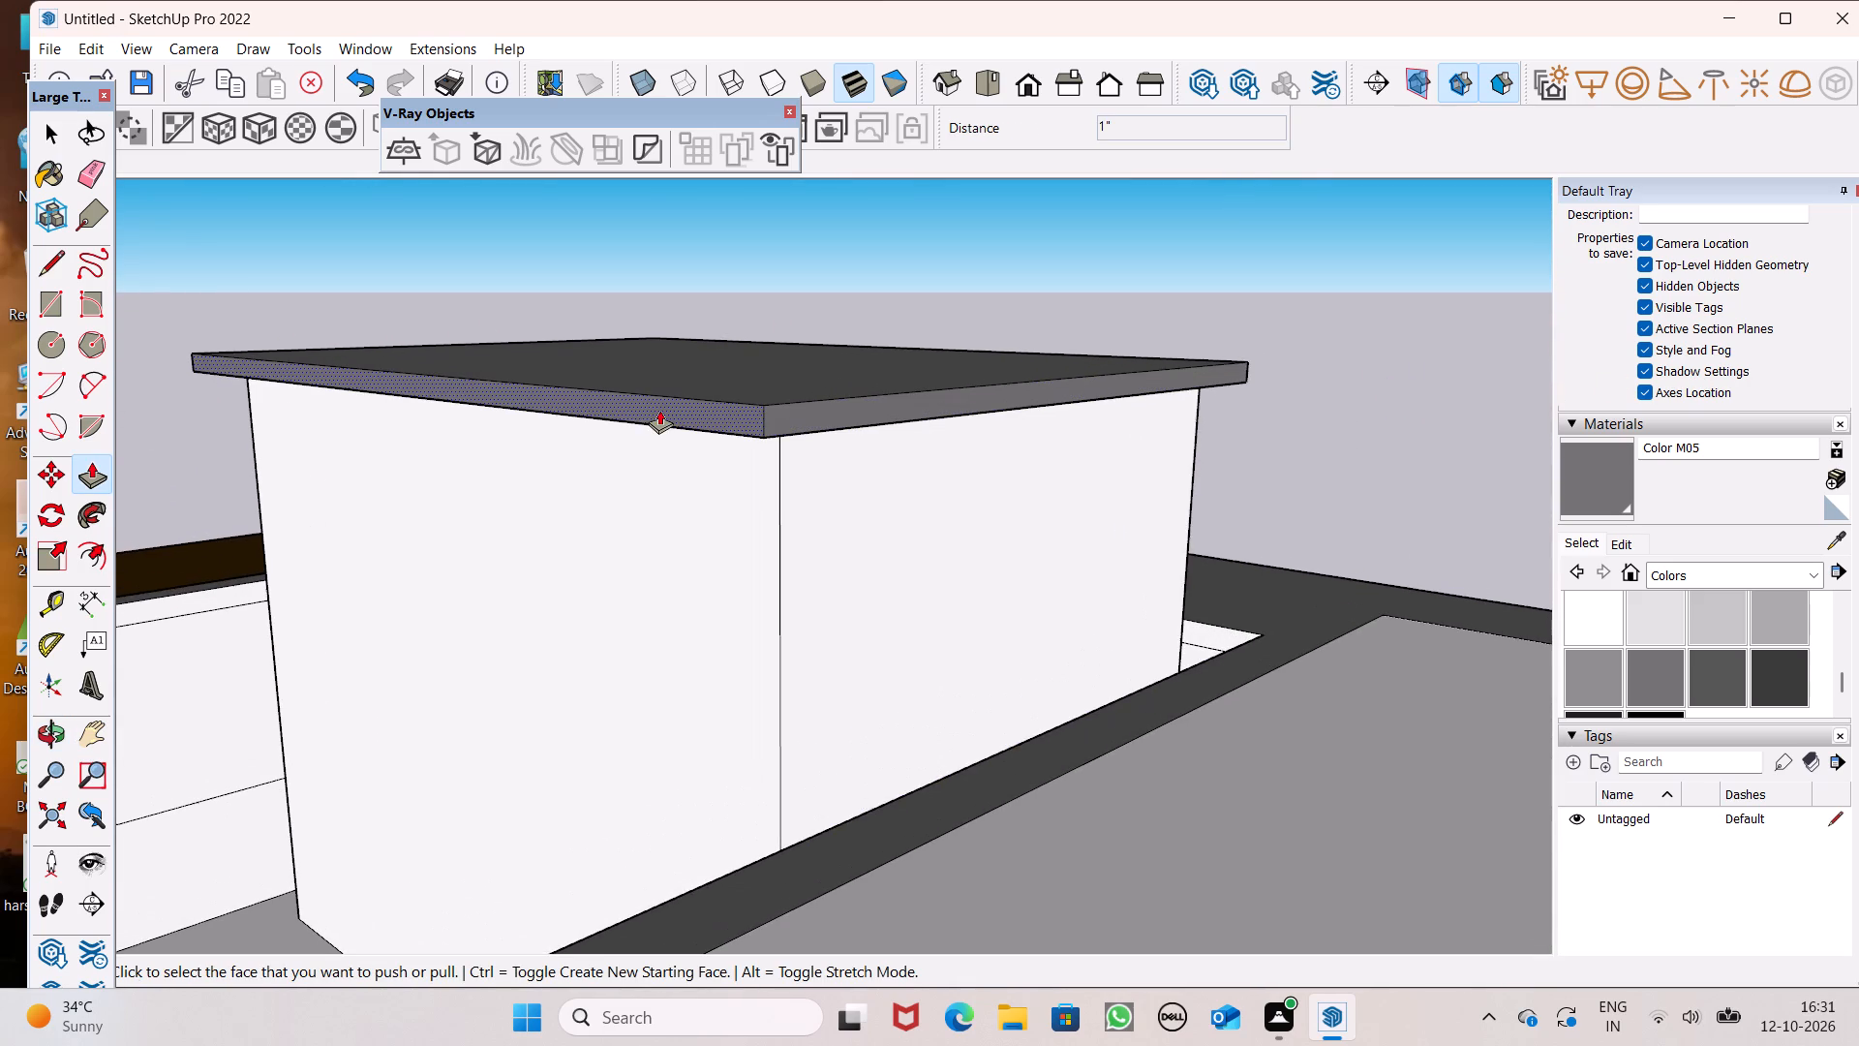
drag(659, 407, 690, 406)
Examine the roof slab's overhang all around the rooftop block, ending with the view above the slatted facade.
scroll(807, 483, up, 1)
middle_drag(807, 481, 704, 420)
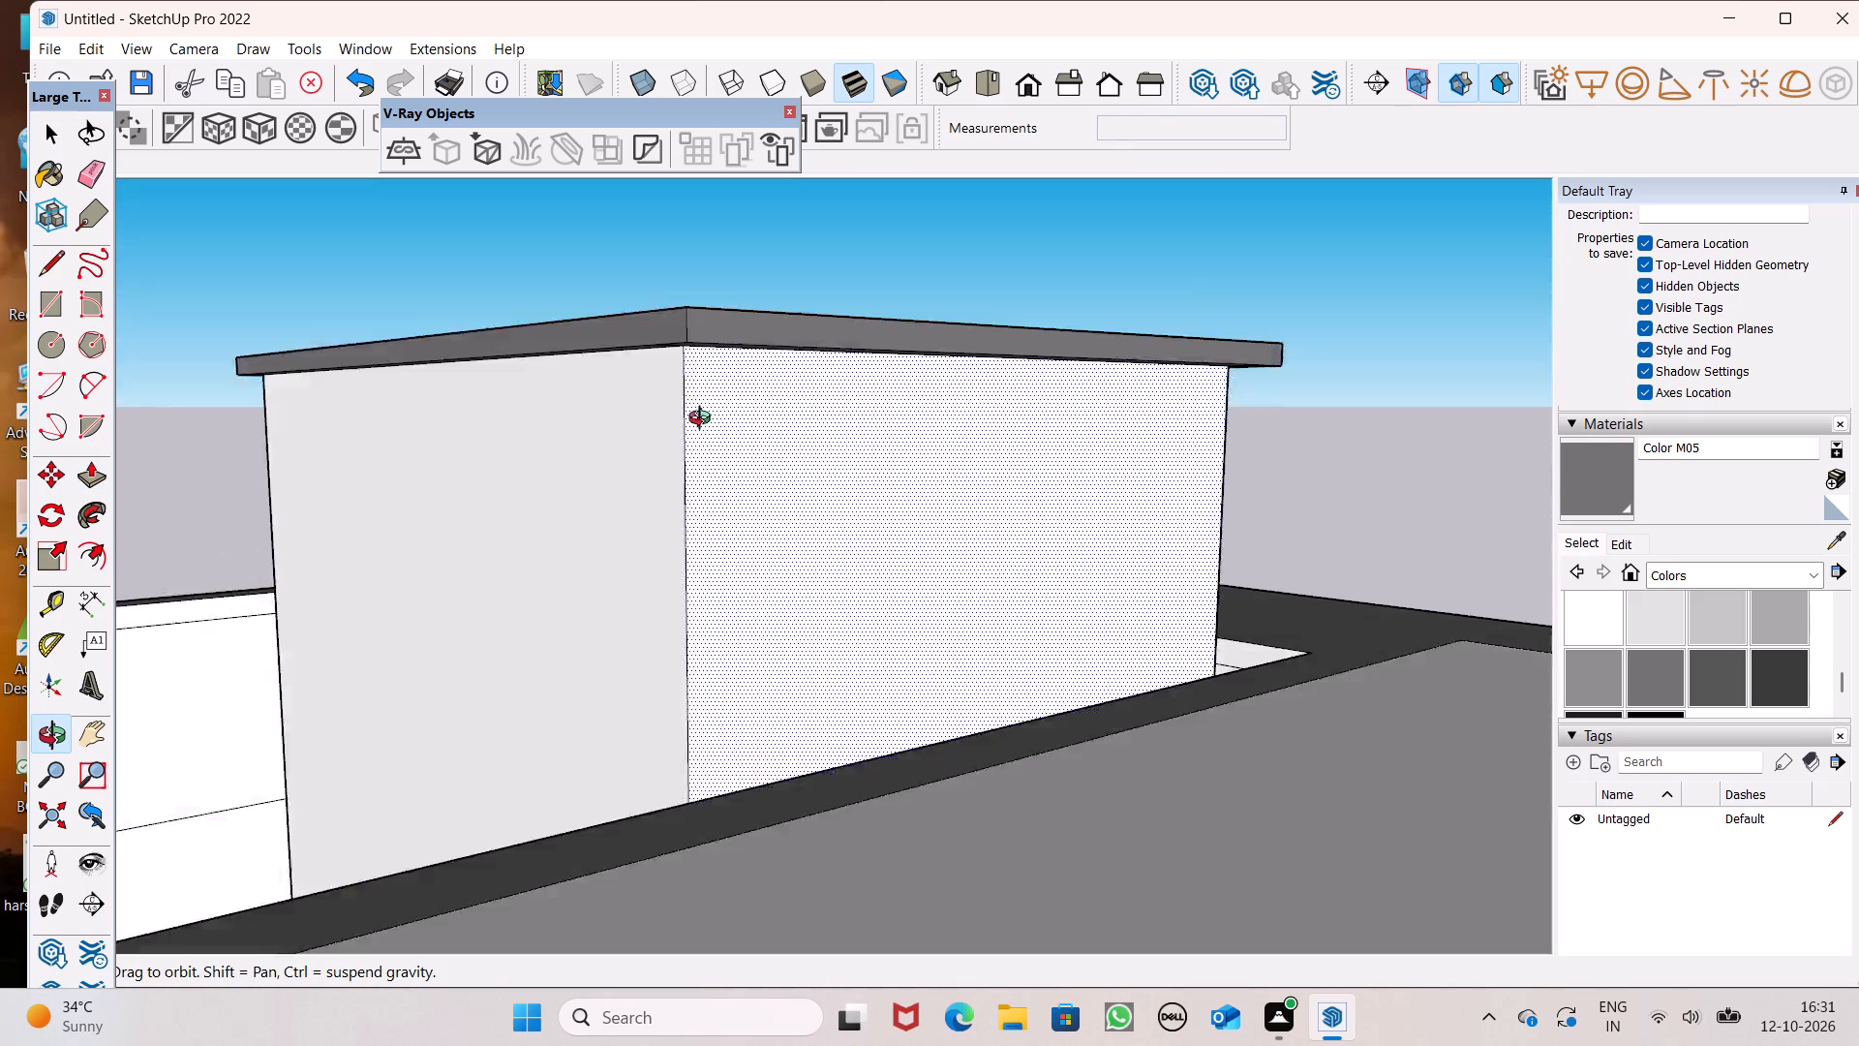
middle_drag(704, 420, 607, 315)
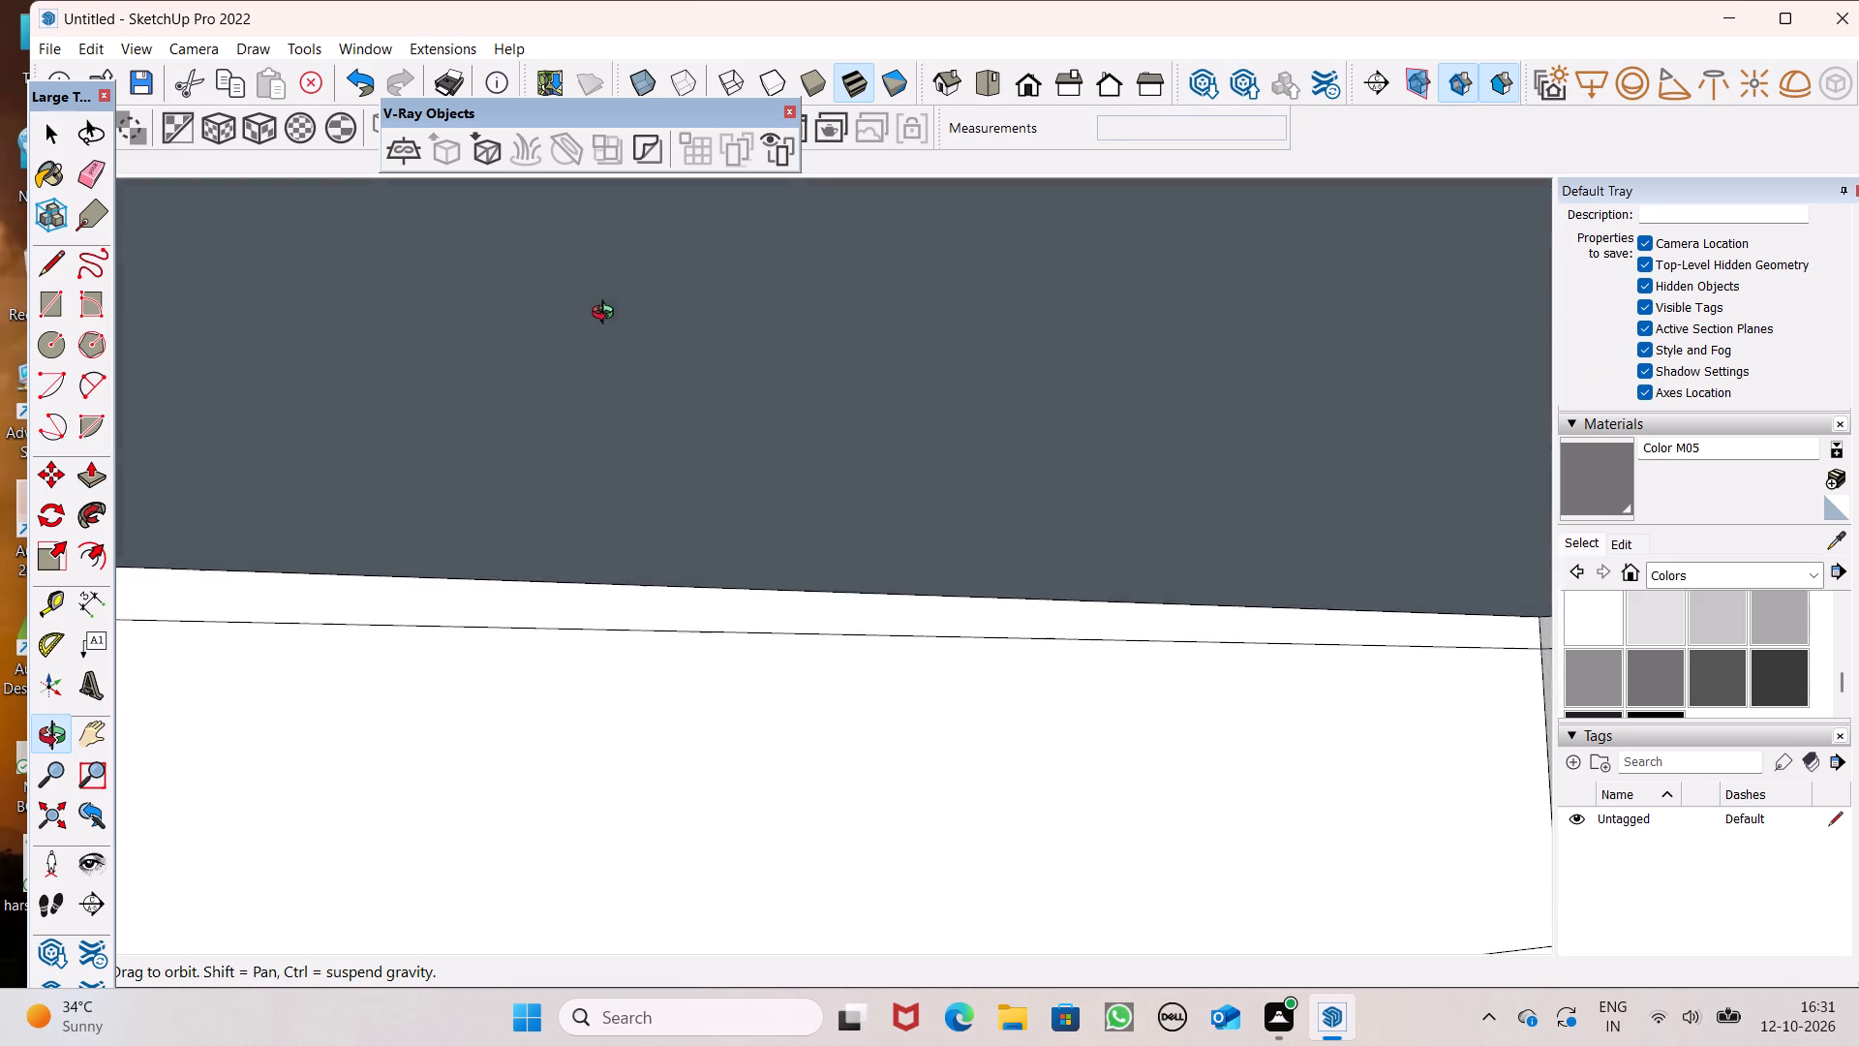
middle_drag(607, 315, 320, 366)
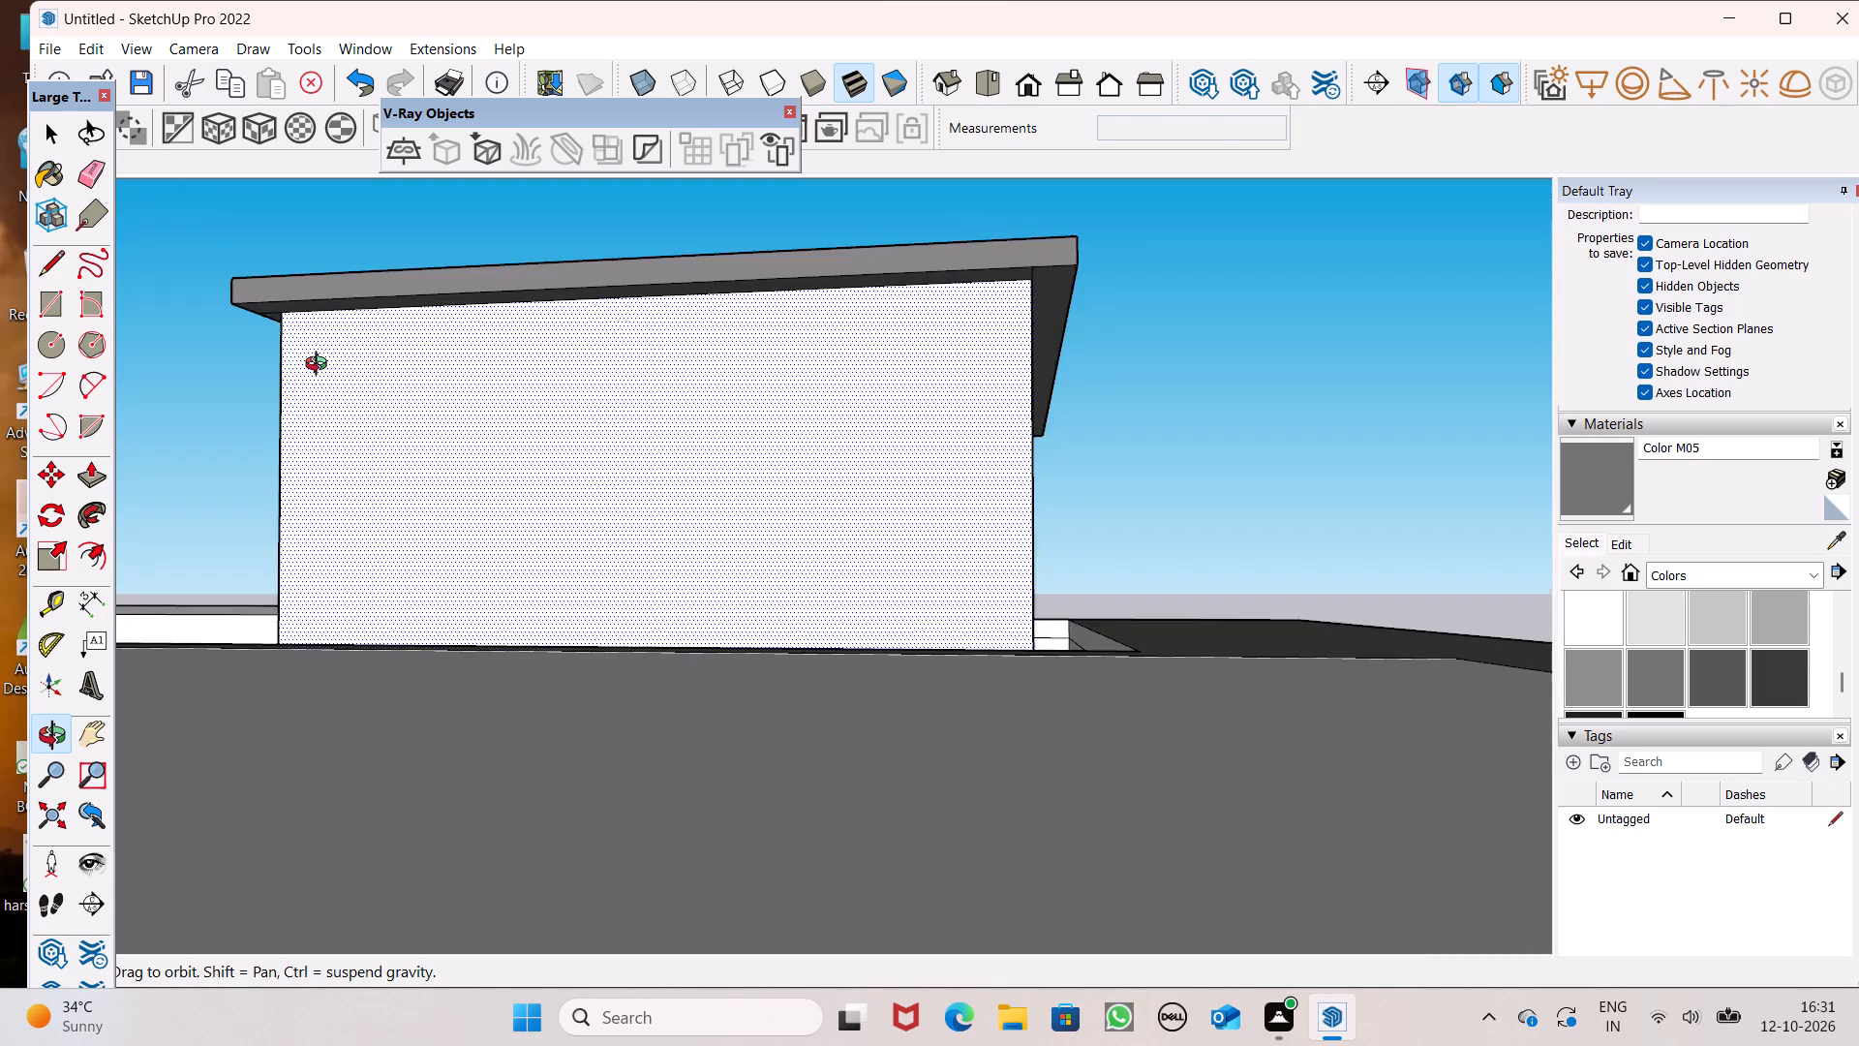
middle_drag(320, 366, 0, 377)
middle_drag(898, 391, 15, 381)
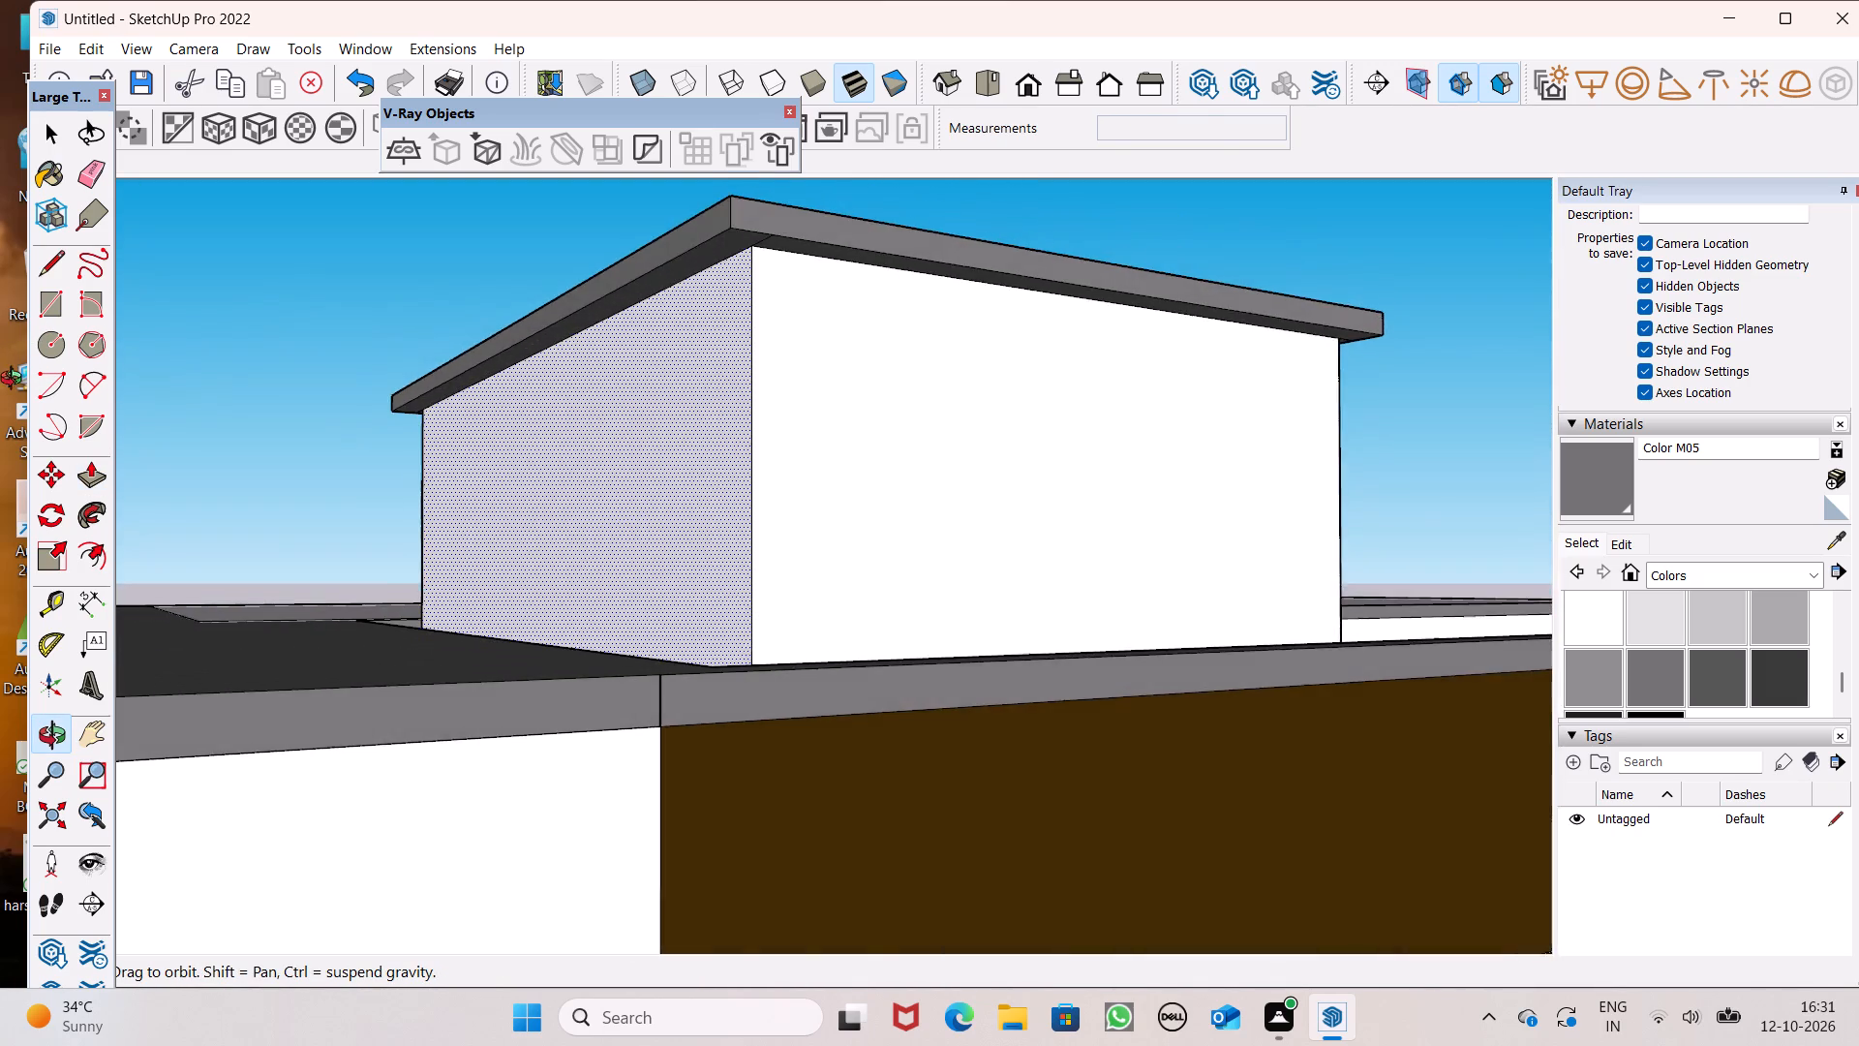
middle_drag(15, 381, 320, 489)
scroll(750, 461, down, 2)
scroll(888, 364, down, 12)
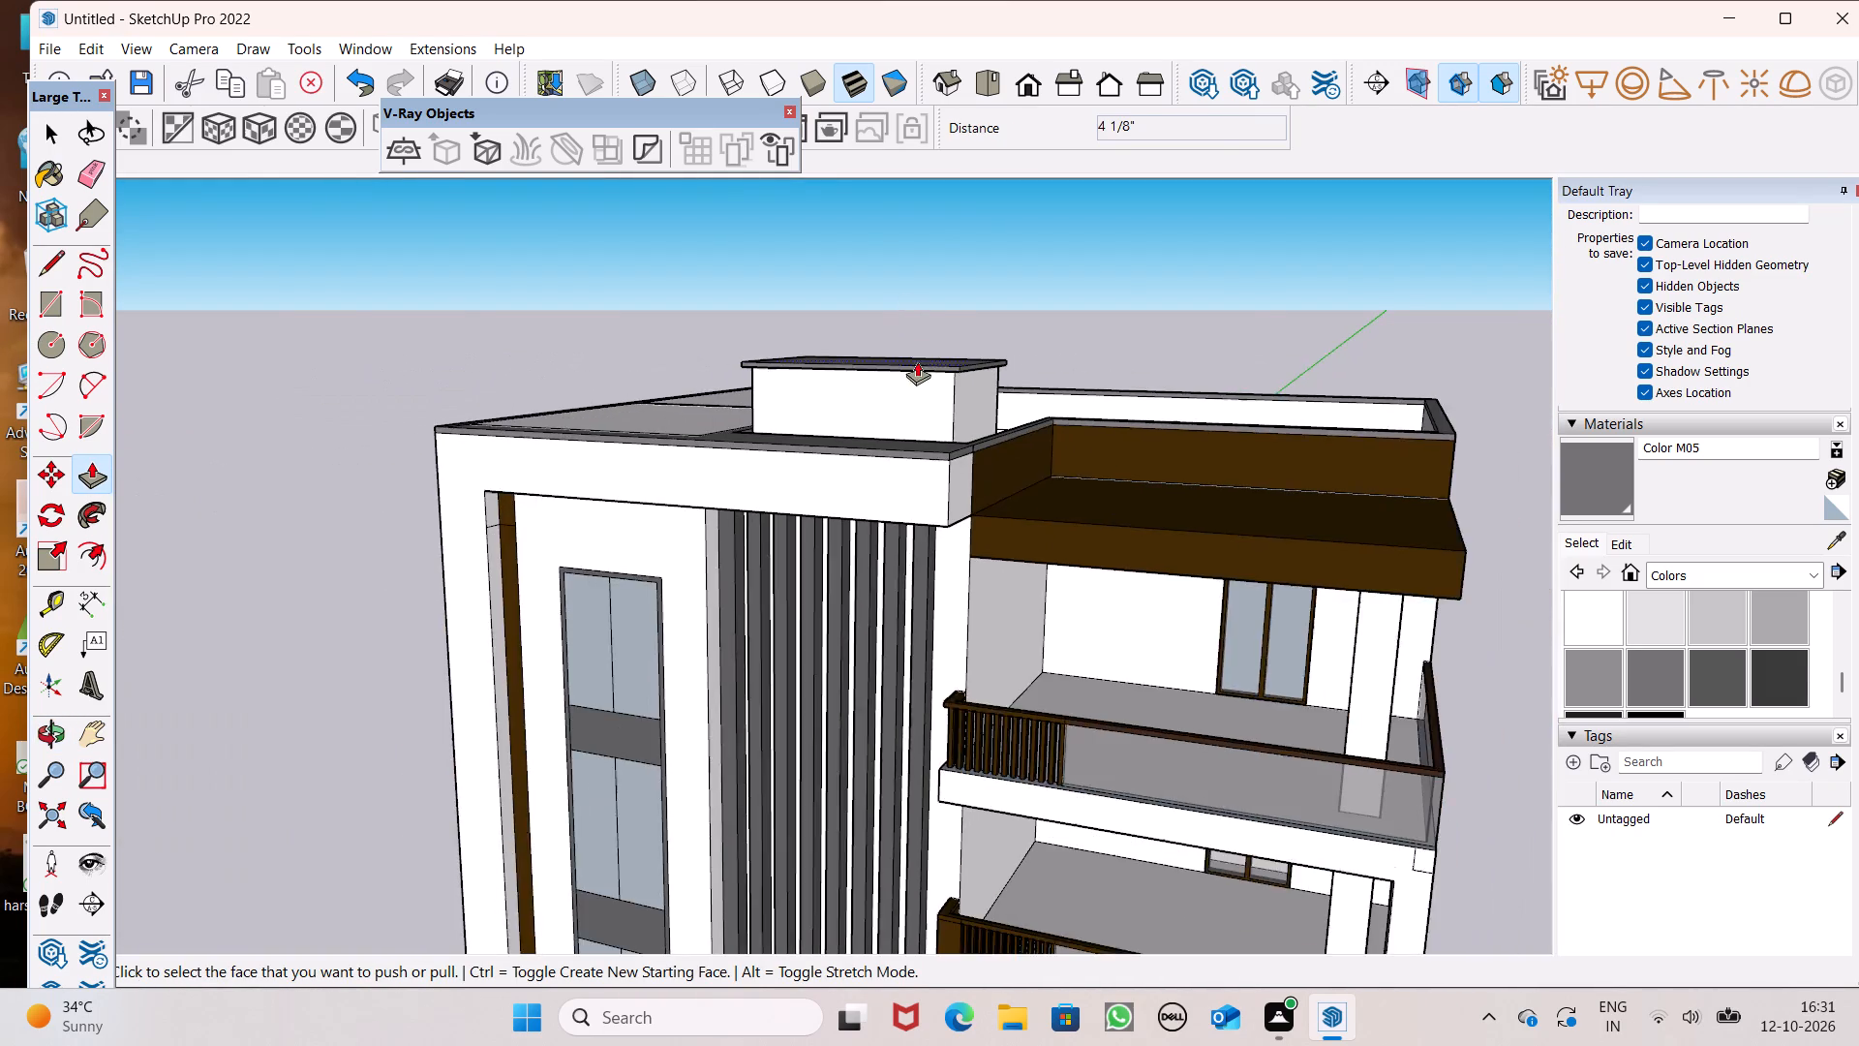
scroll(917, 361, down, 1)
key(space)
key(space)
click(375, 361)
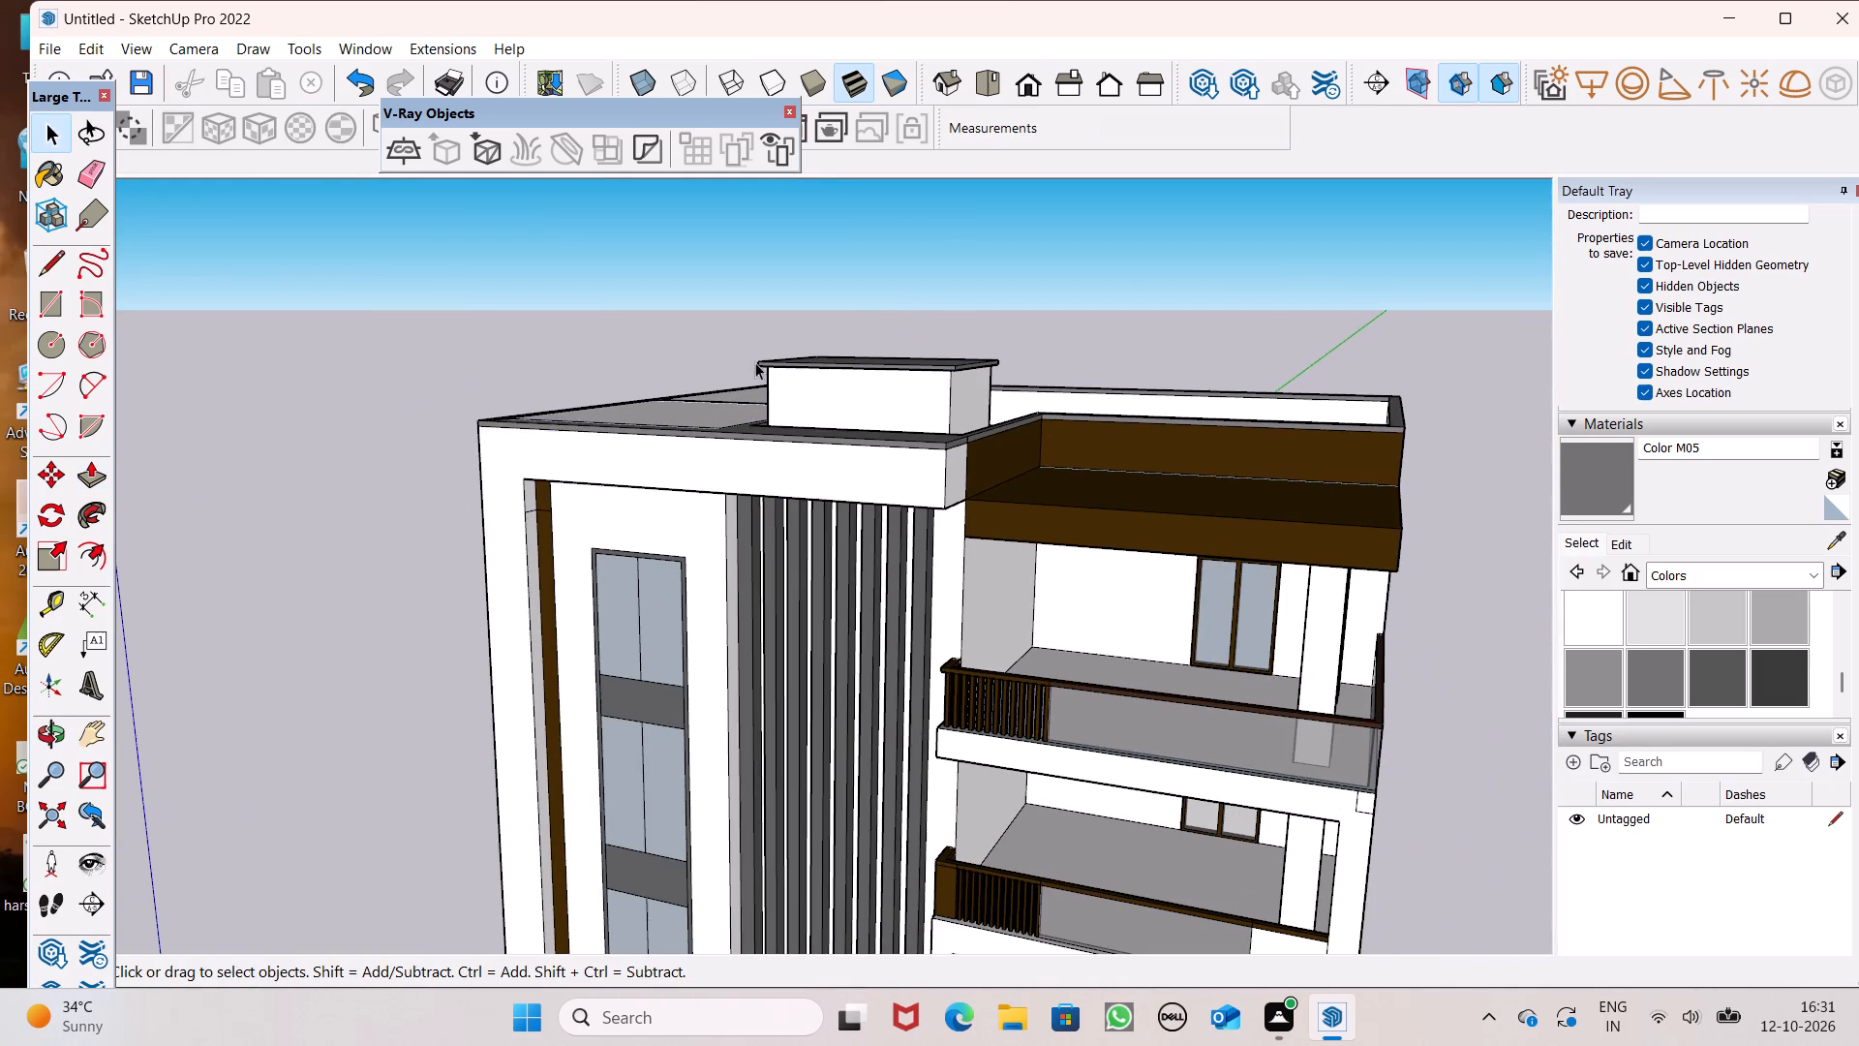
Examine the complete building from the front and from above, including the rooftop block, balconies and ground base.
scroll(787, 374, down, 2)
middle_drag(1058, 450, 1265, 396)
scroll(1089, 334, down, 5)
middle_click(1194, 462)
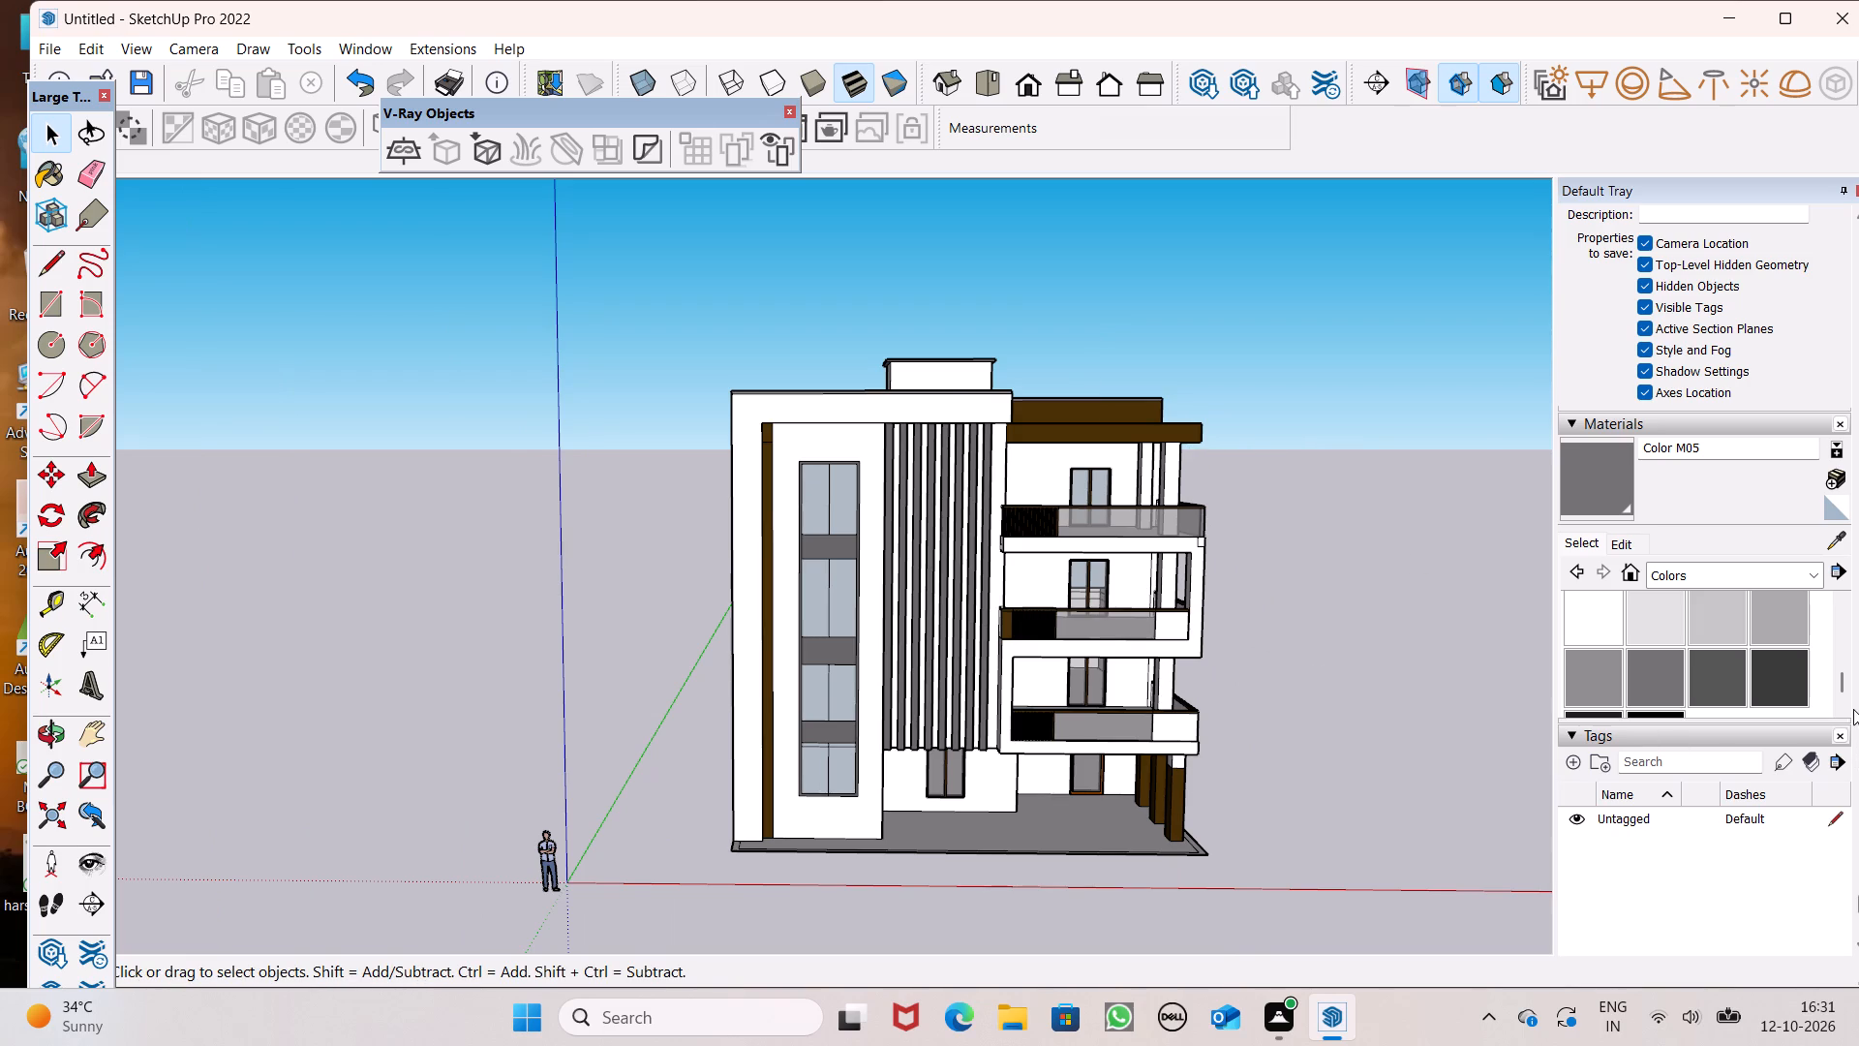
scroll(1452, 682, down, 1)
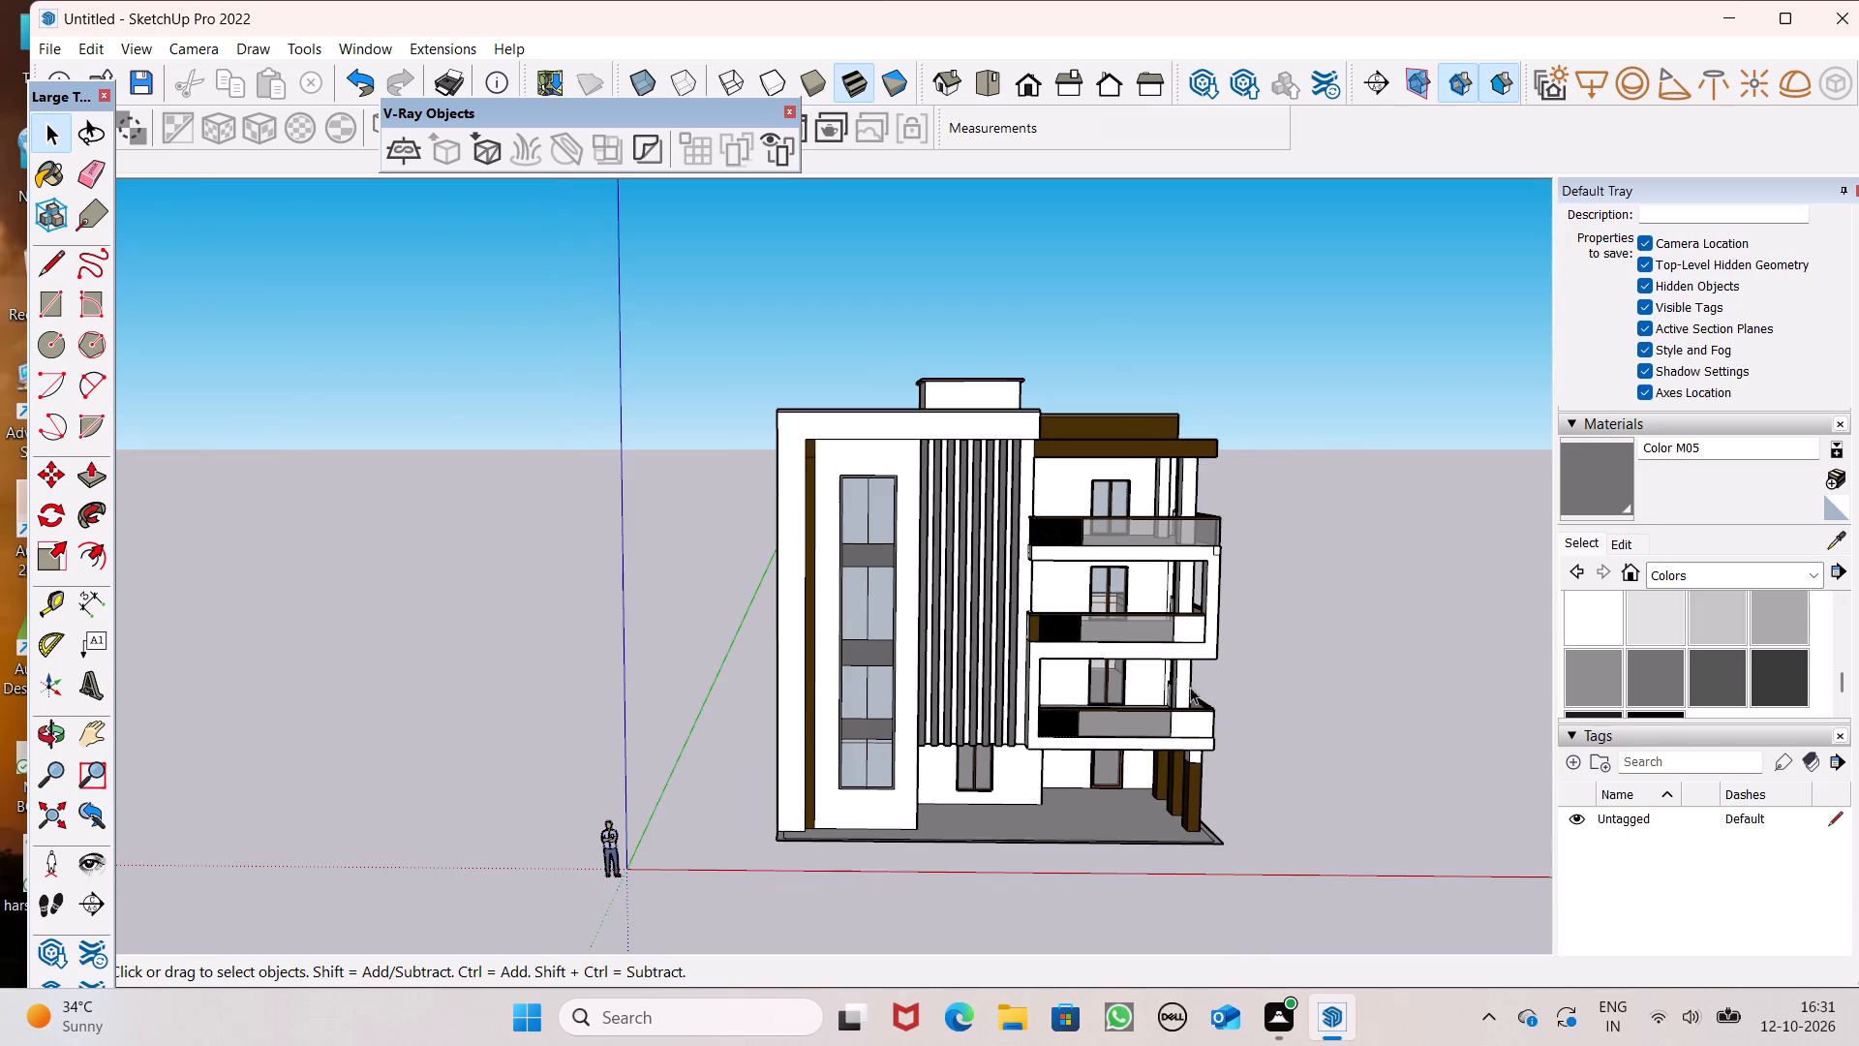
middle_drag(1173, 680, 1193, 900)
scroll(991, 785, up, 2)
scroll(758, 844, up, 1)
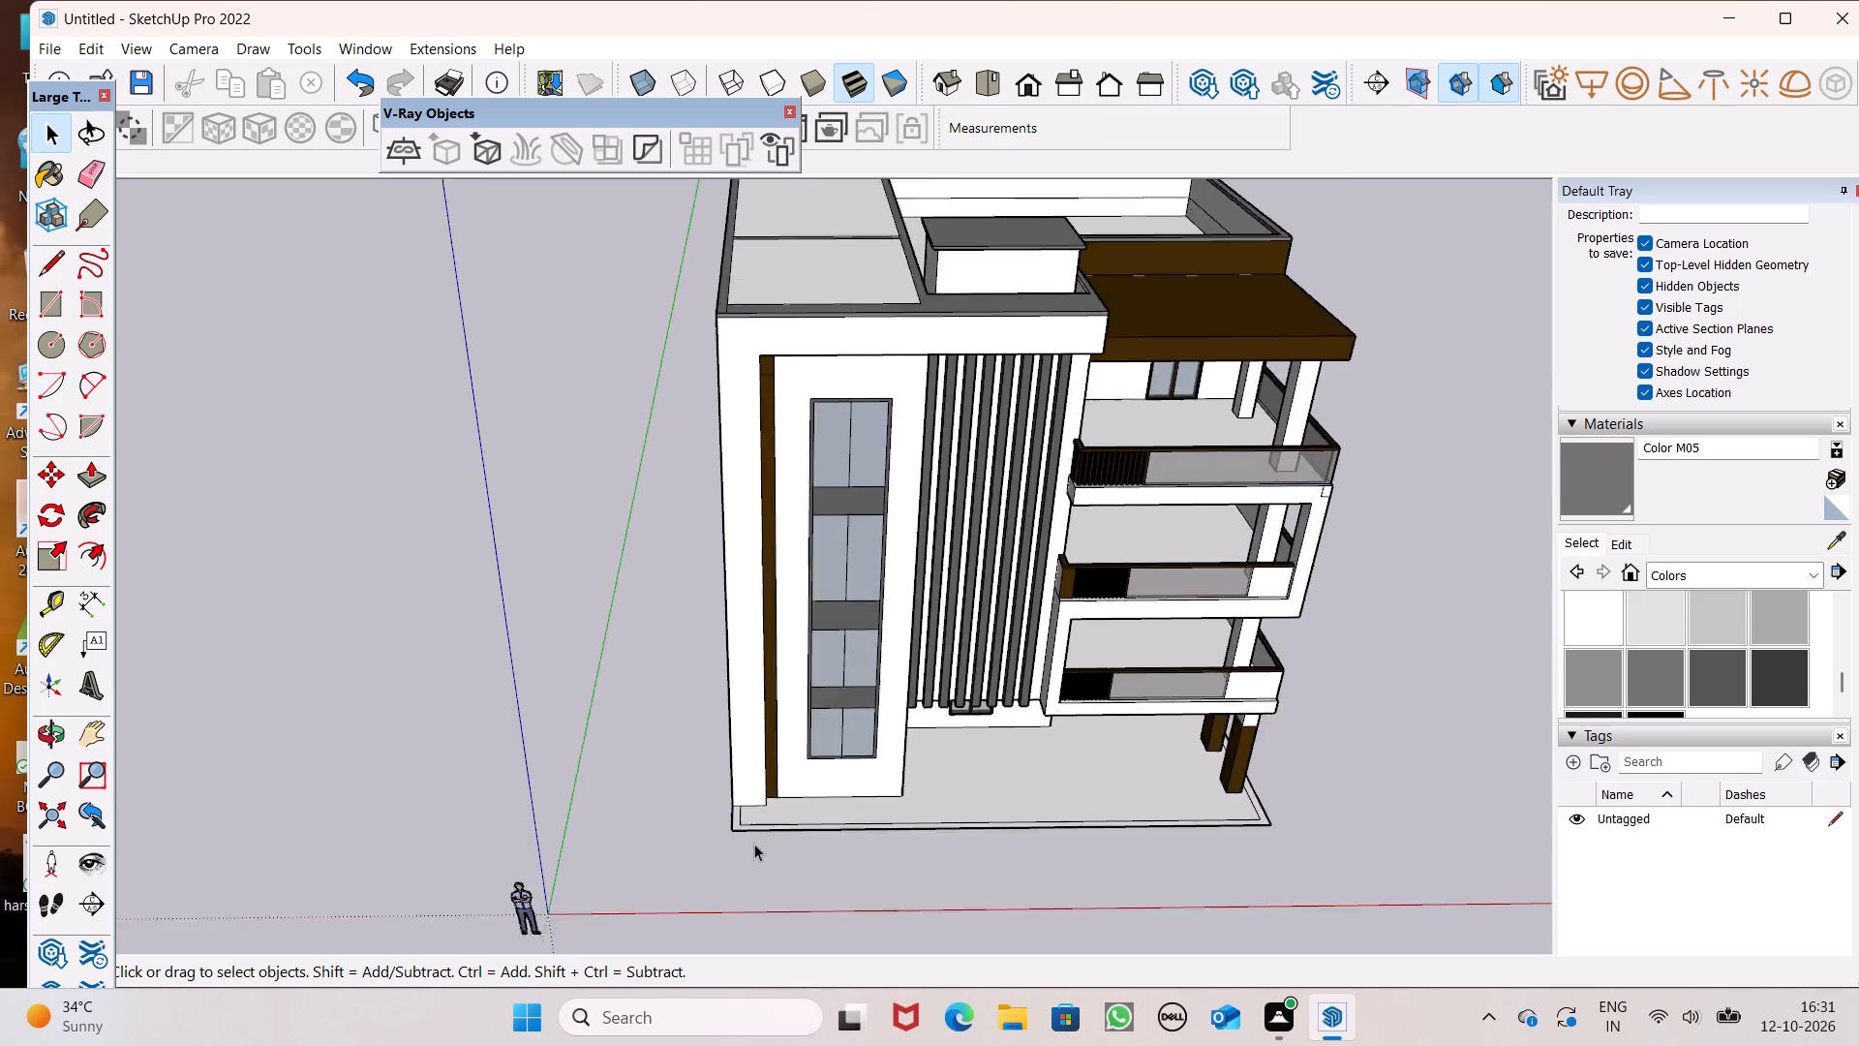
Draw a 9" line across the ground slab's front boundary strip, near the corner with the brown columns.
scroll(754, 844, up, 5)
scroll(745, 835, down, 3)
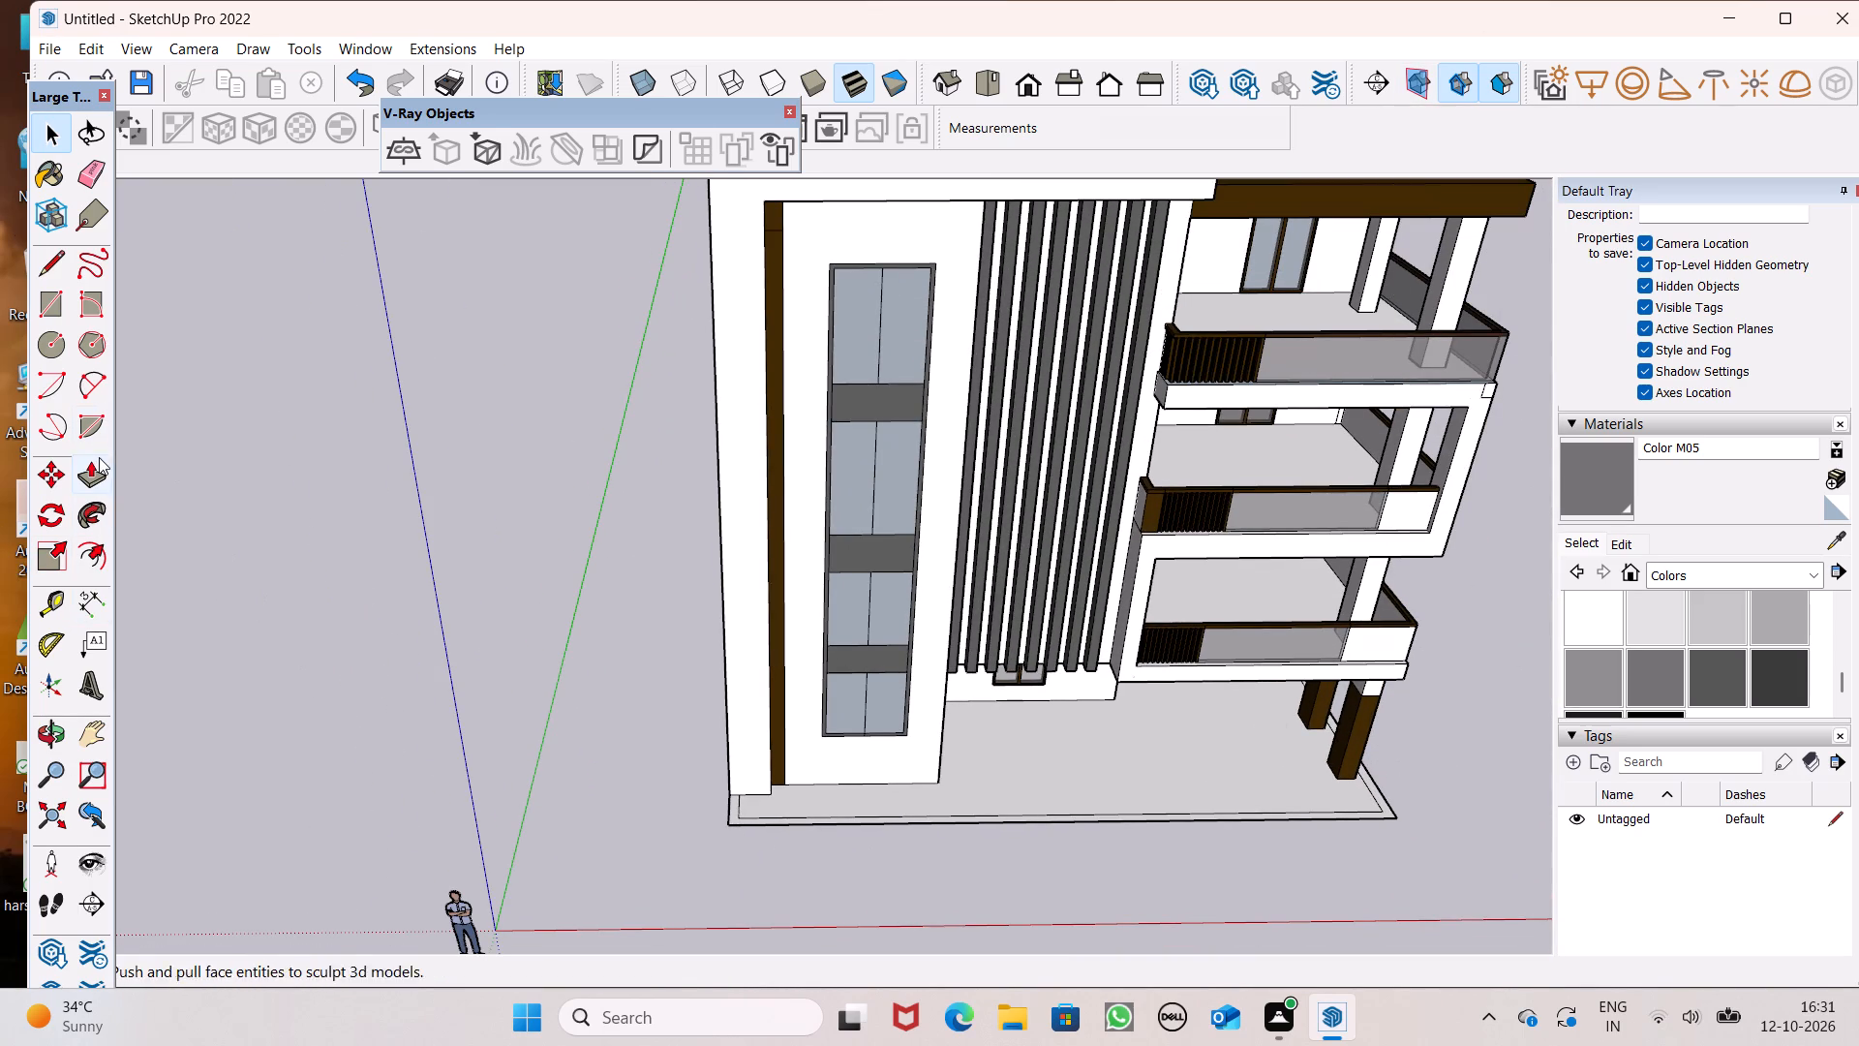
click(46, 257)
scroll(76, 322, down, 1)
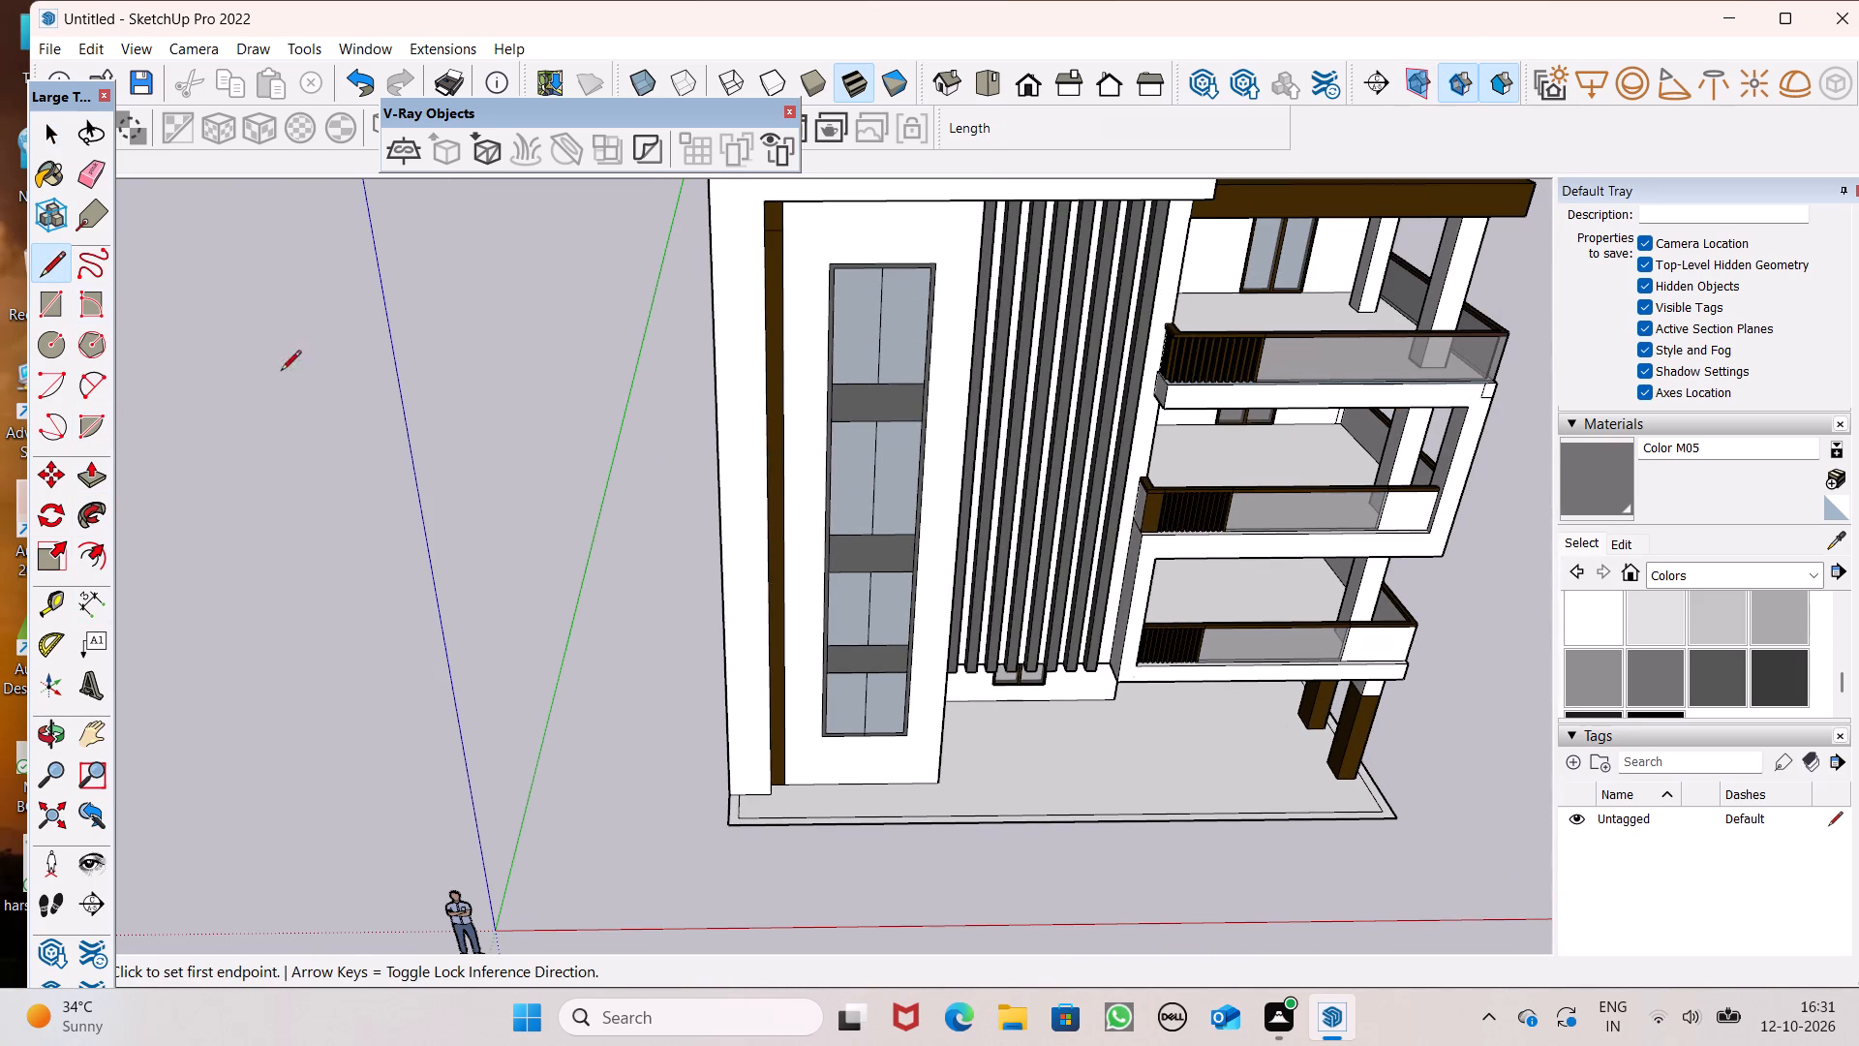
scroll(298, 376, down, 1)
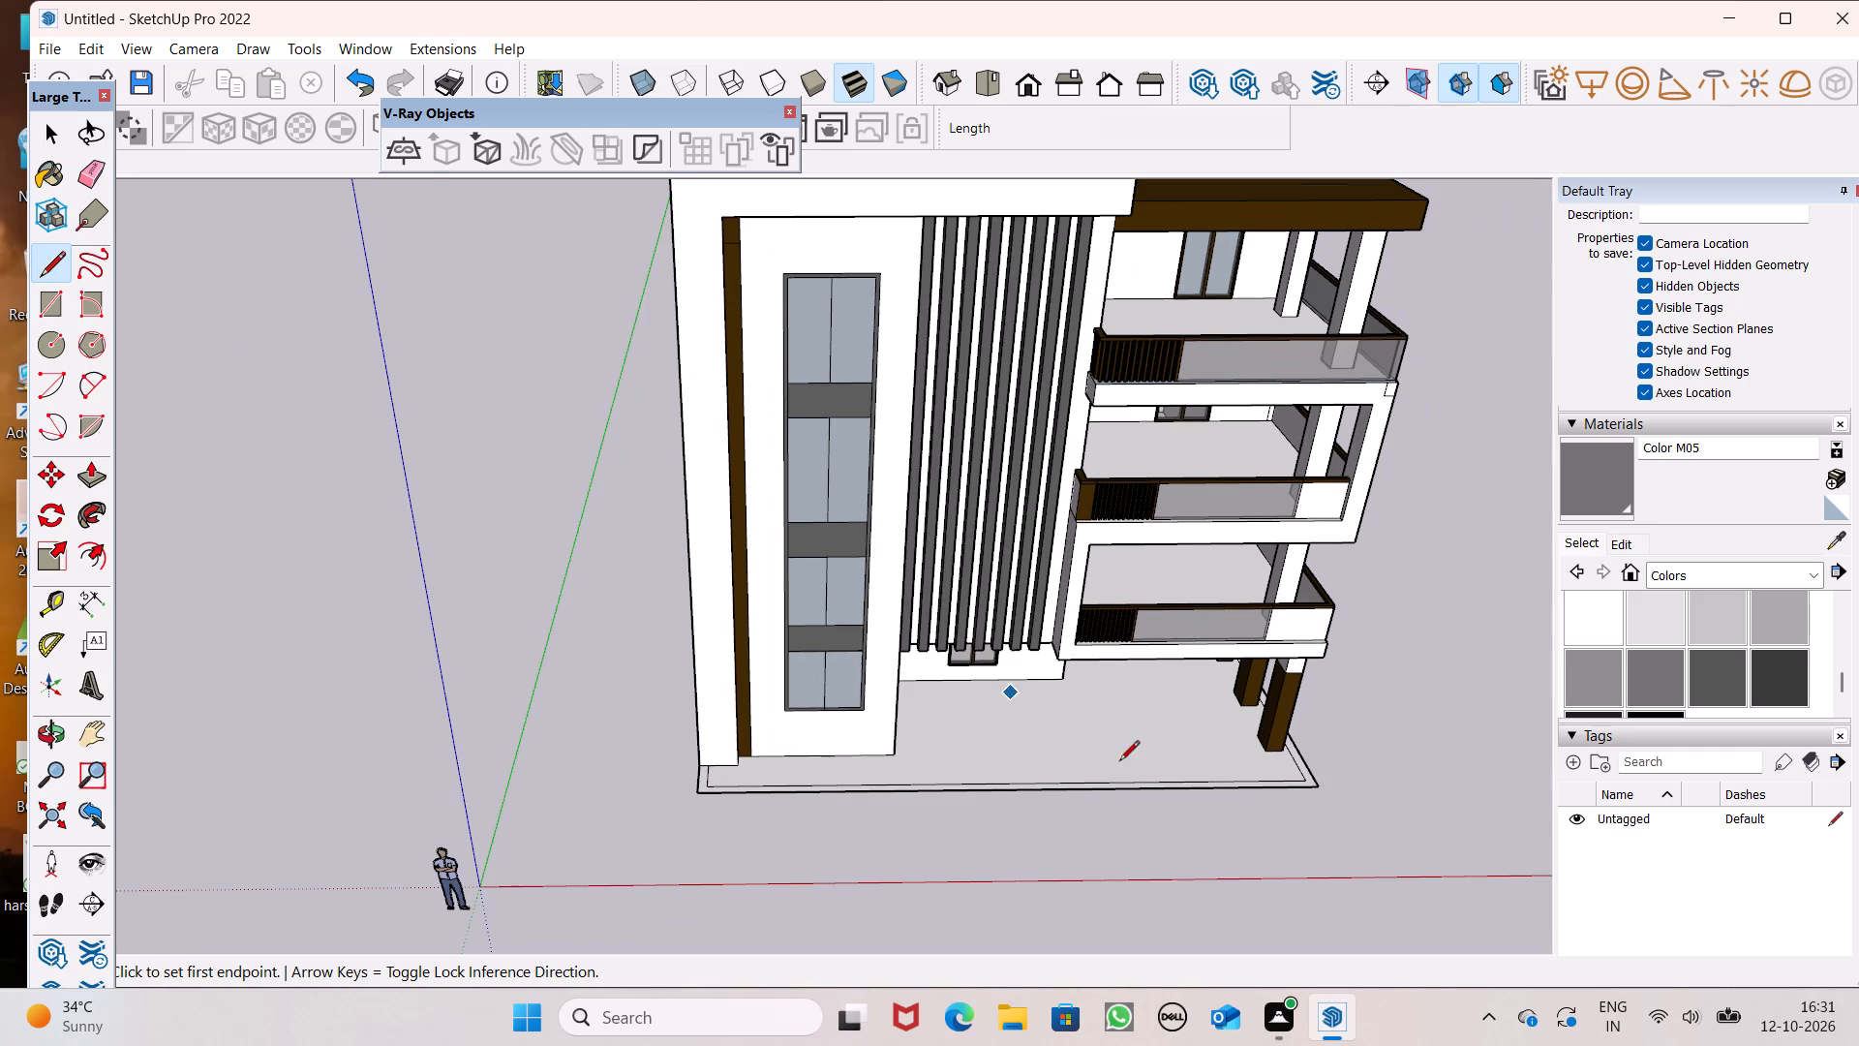
scroll(966, 679, down, 1)
scroll(1444, 894, up, 5)
scroll(1286, 788, up, 3)
scroll(1128, 703, up, 3)
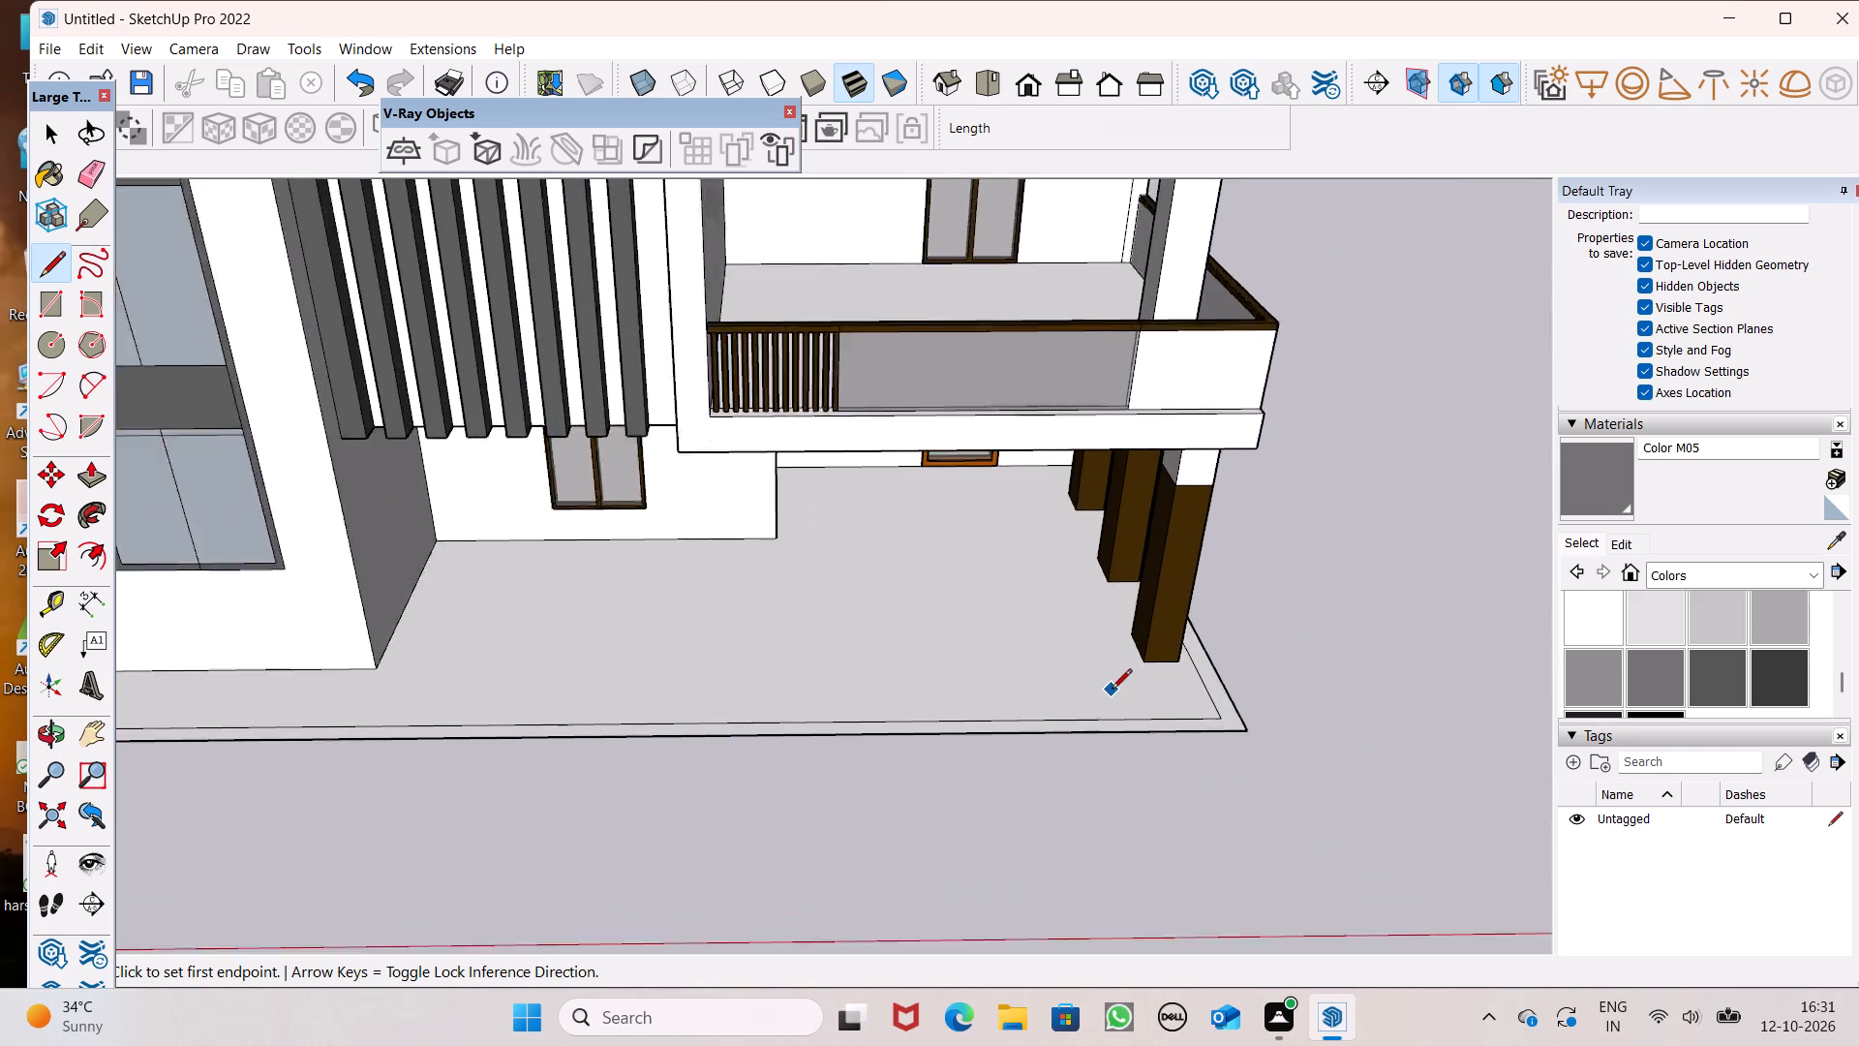
scroll(1112, 691, up, 7)
scroll(1069, 770, up, 2)
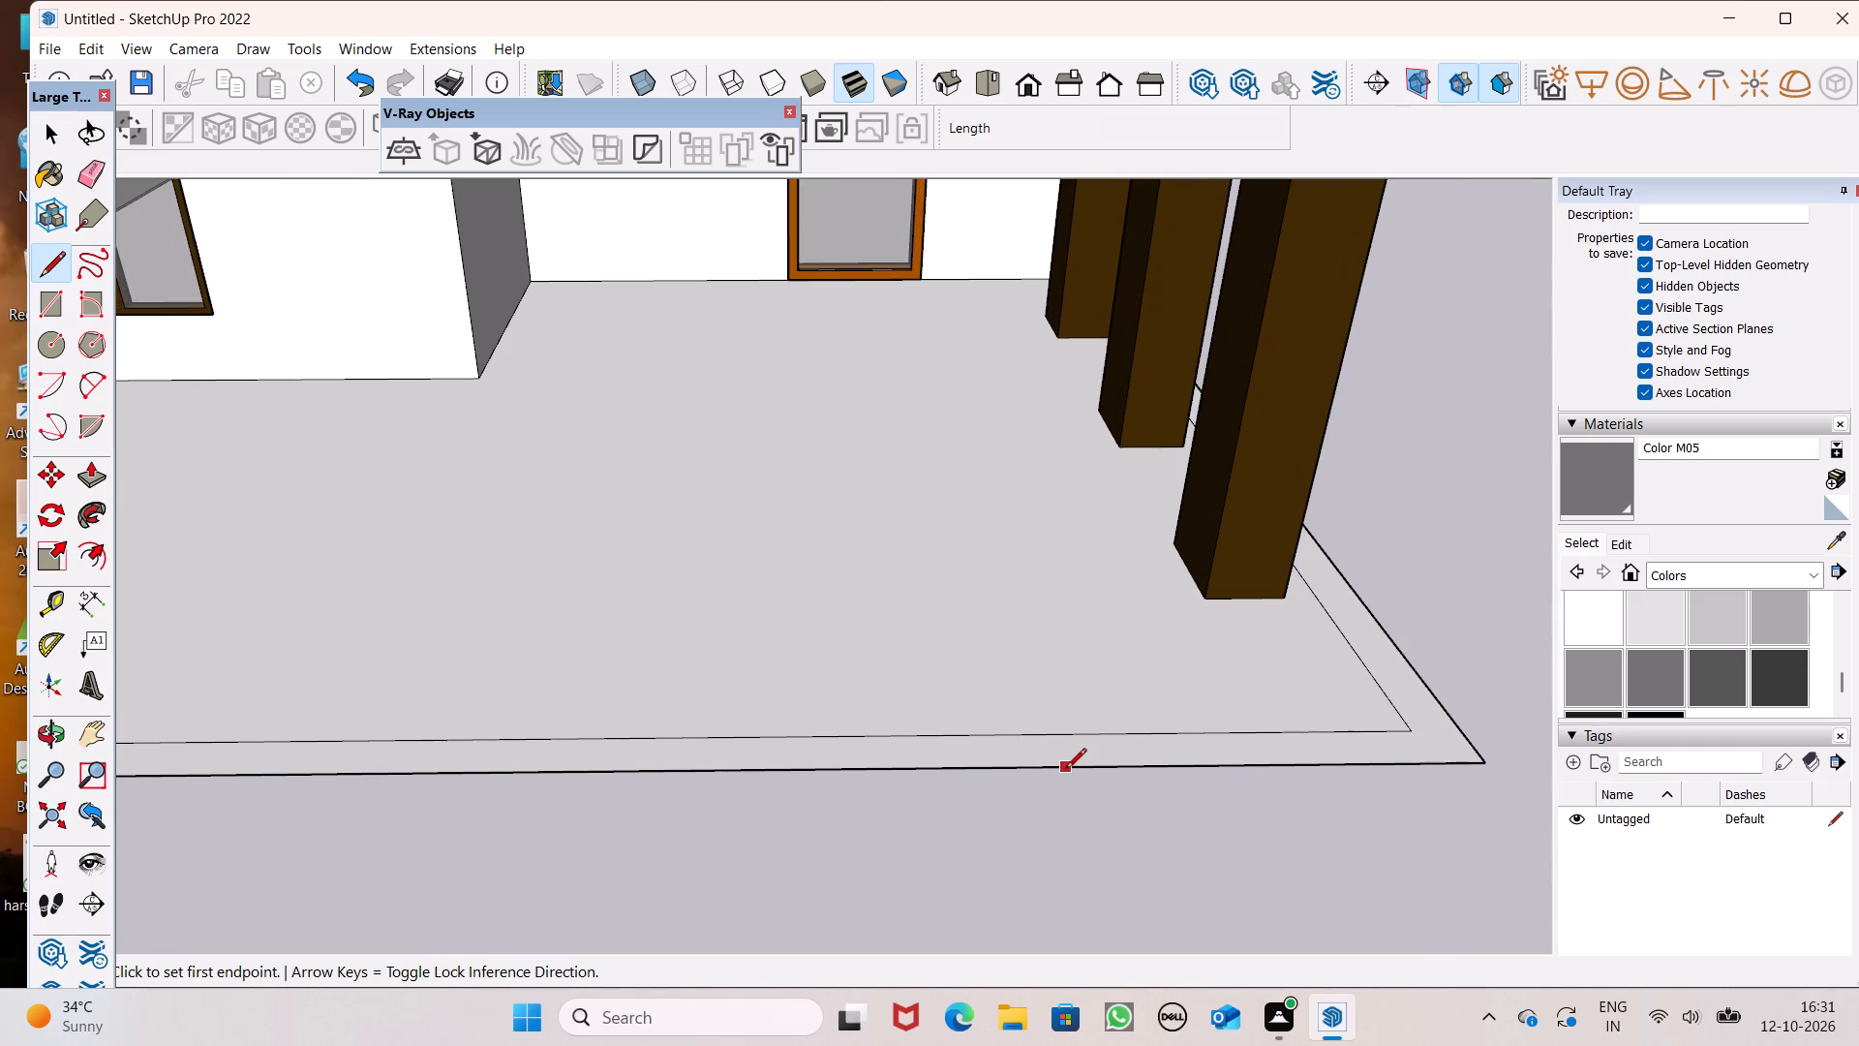
click(1018, 731)
click(1023, 770)
Draw a second line across the front boundary strip, in front of the slatted facade, to mark off an entrance opening.
scroll(1171, 620, down, 10)
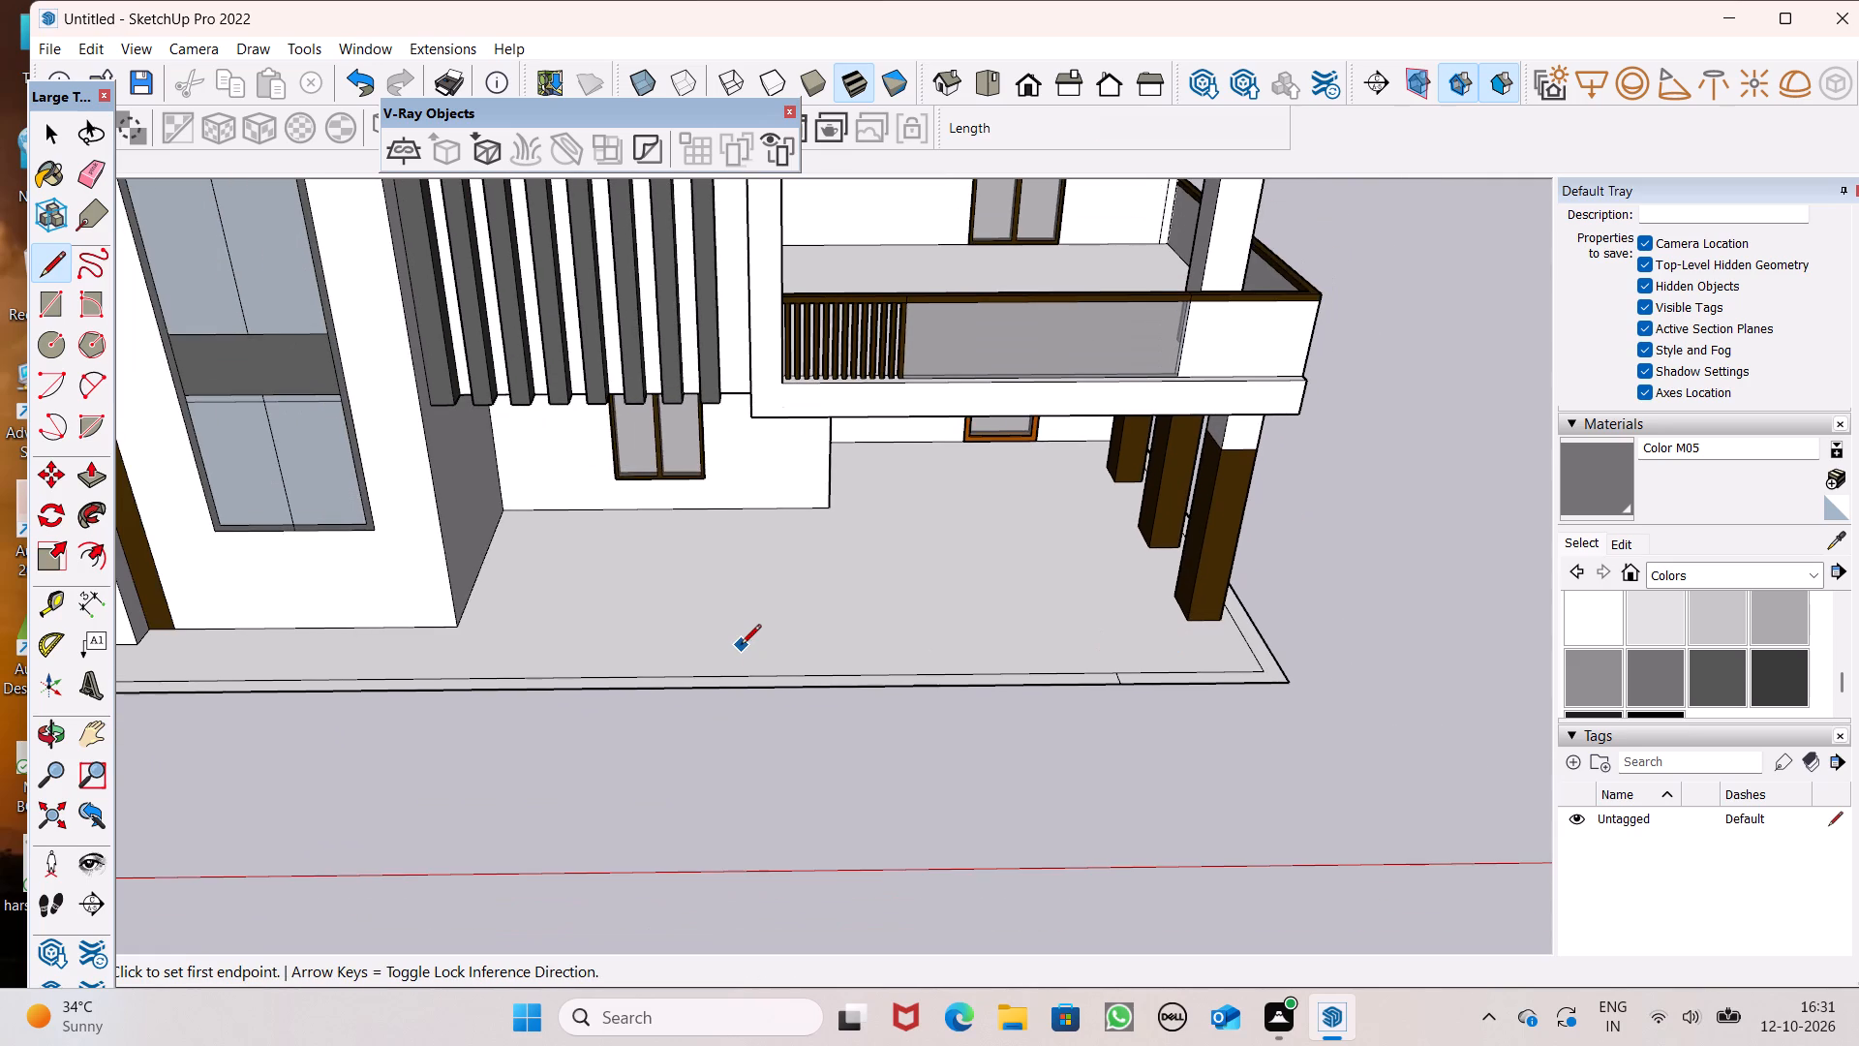
scroll(741, 646, up, 1)
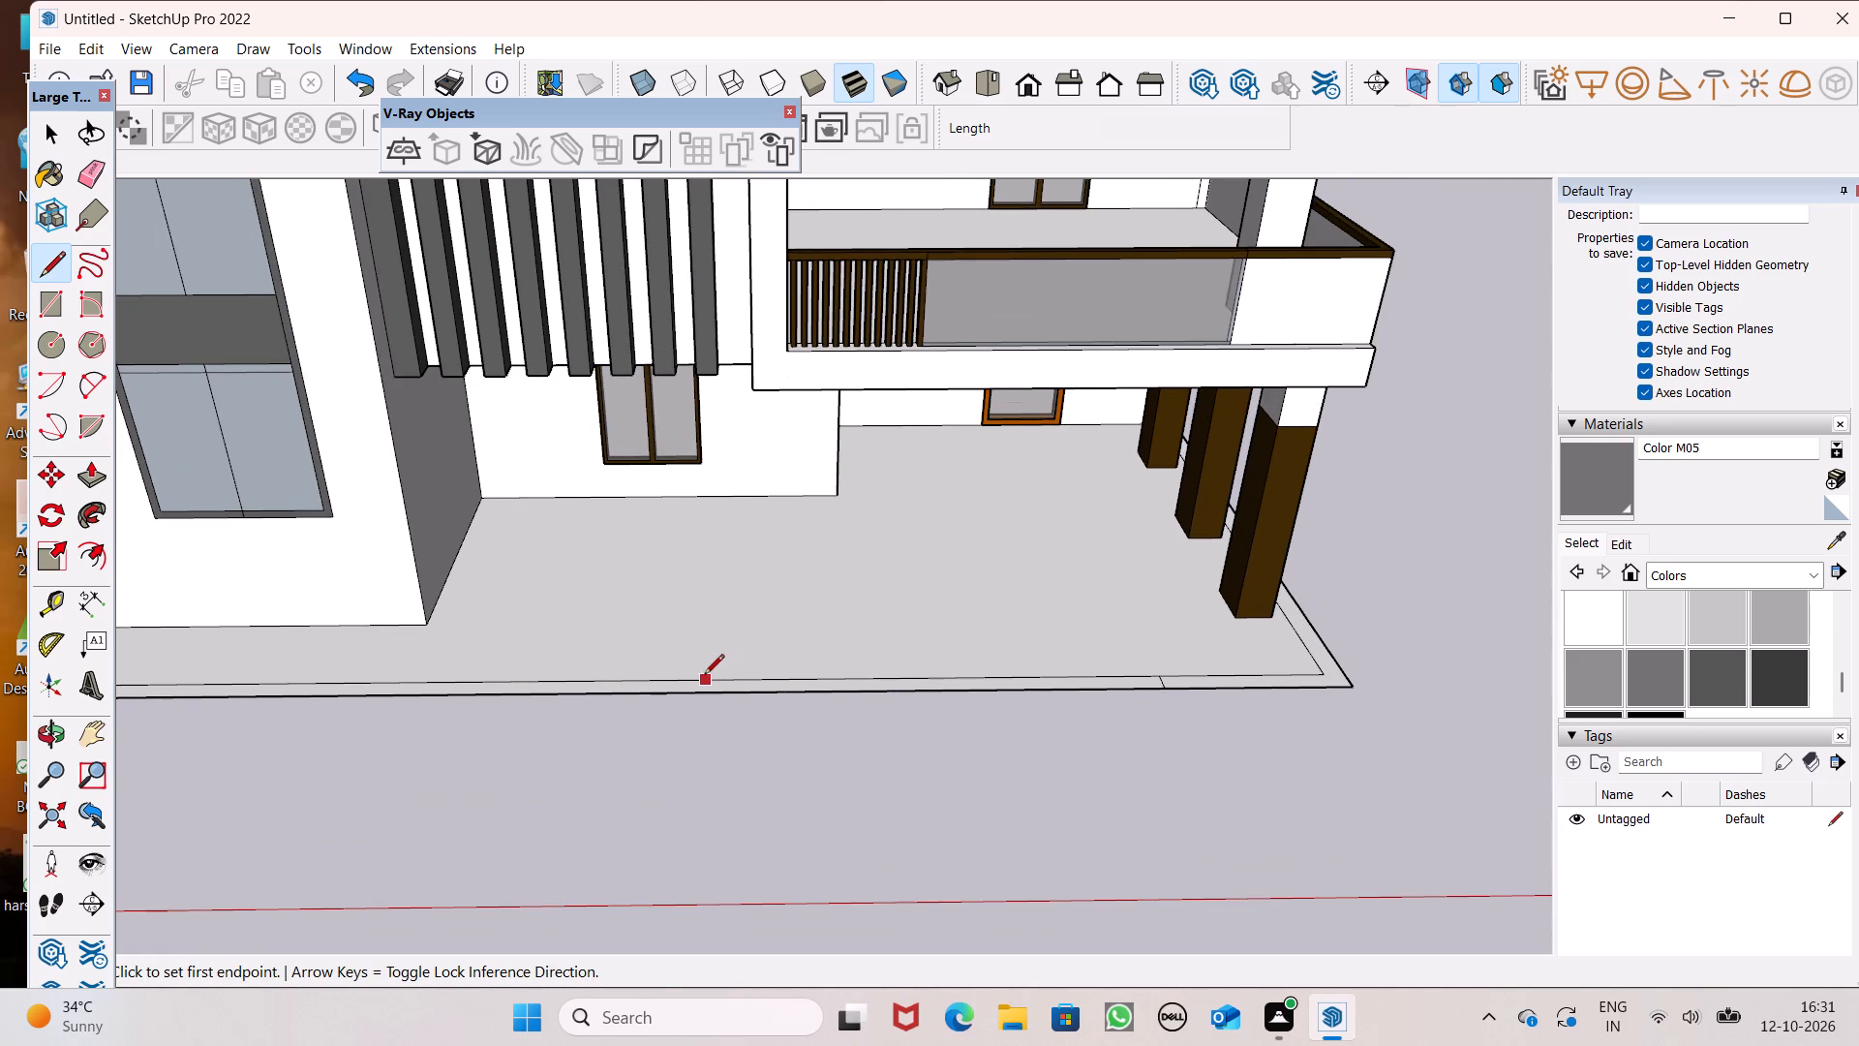
click(703, 676)
click(704, 697)
Push/Pull the boundary strip in front of the tall window bay up 6' as a compound wall.
scroll(1043, 628, down, 3)
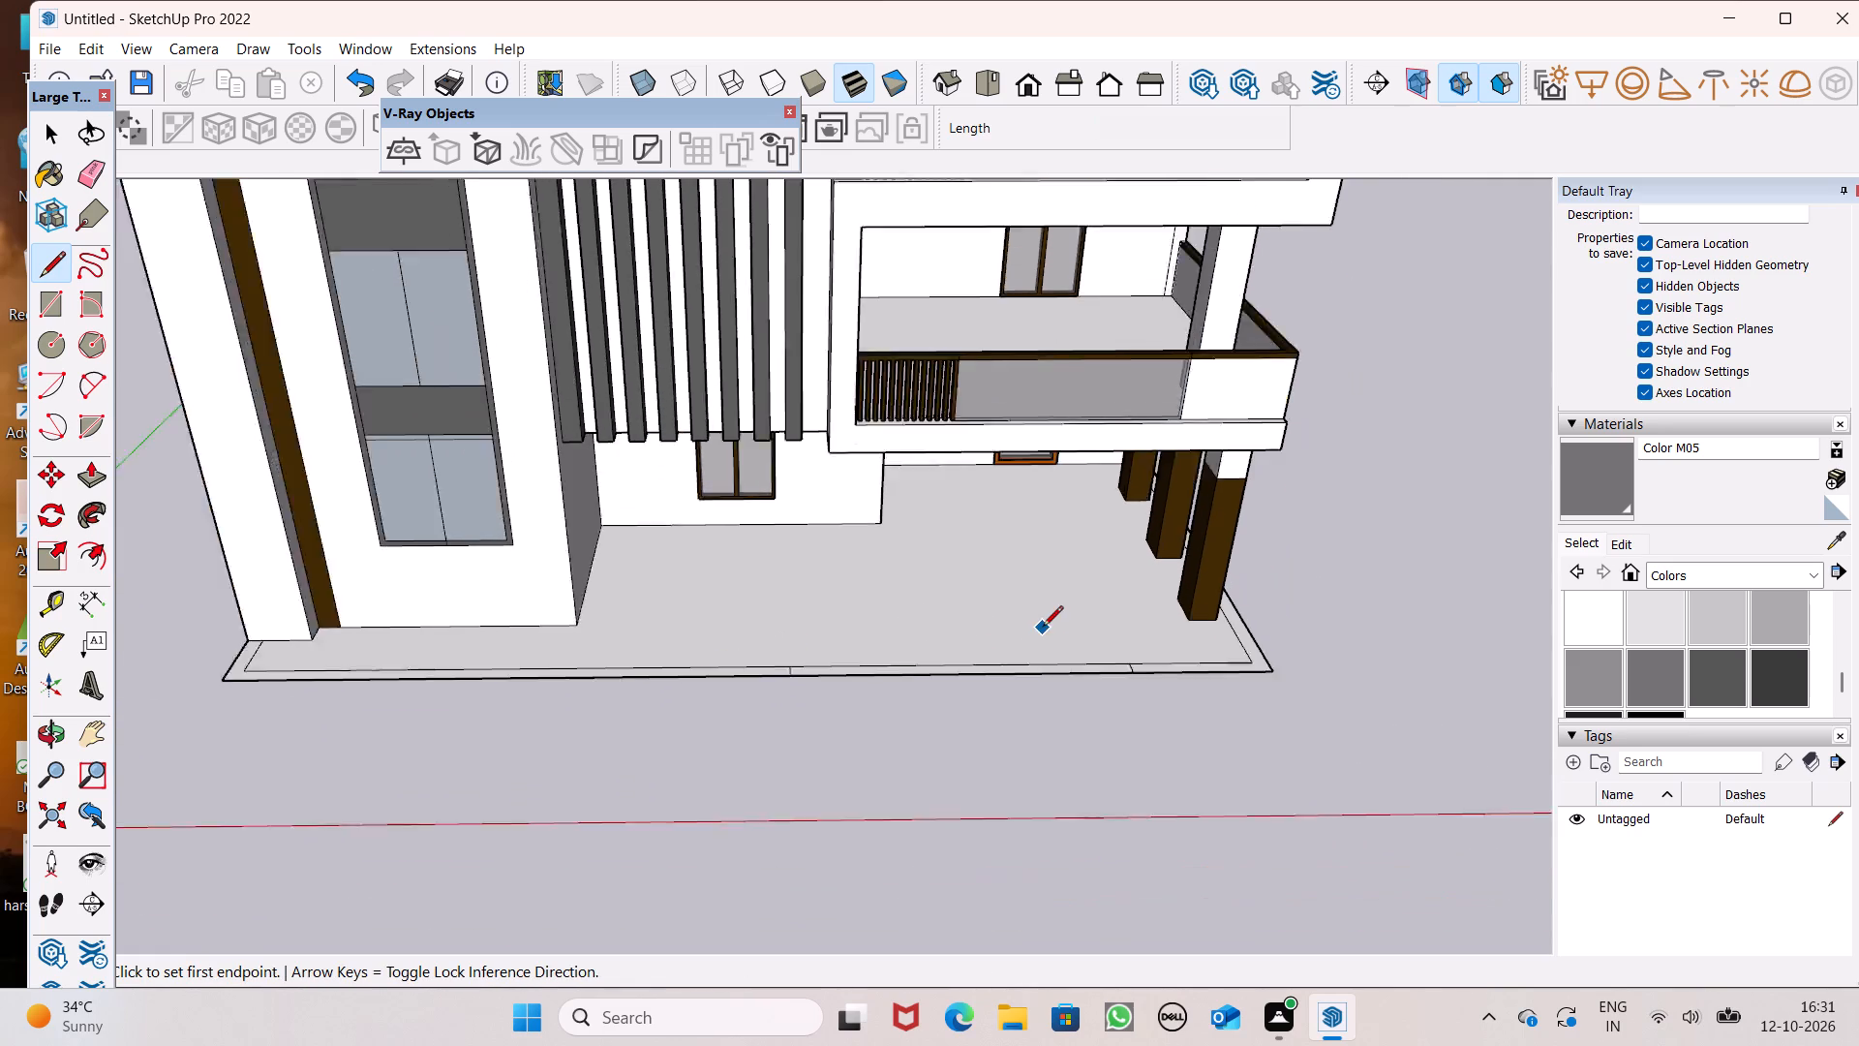
scroll(1043, 628, down, 2)
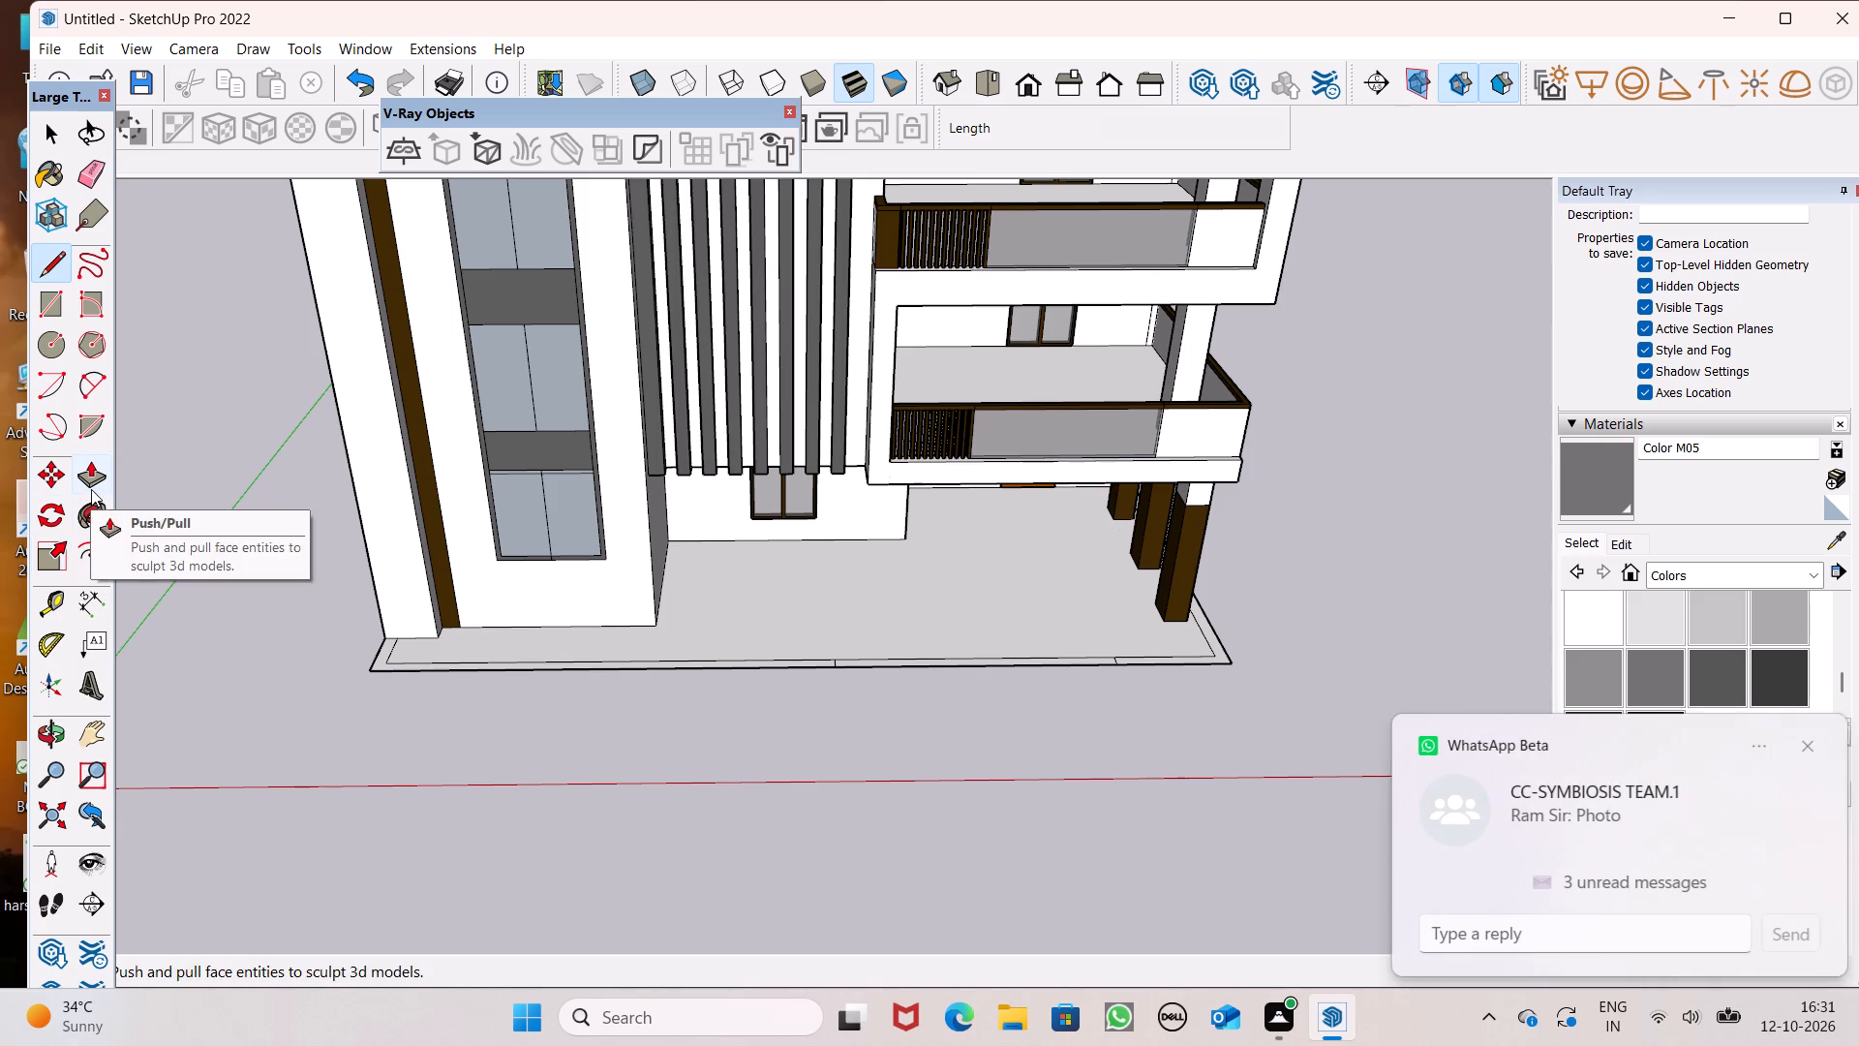
click(91, 488)
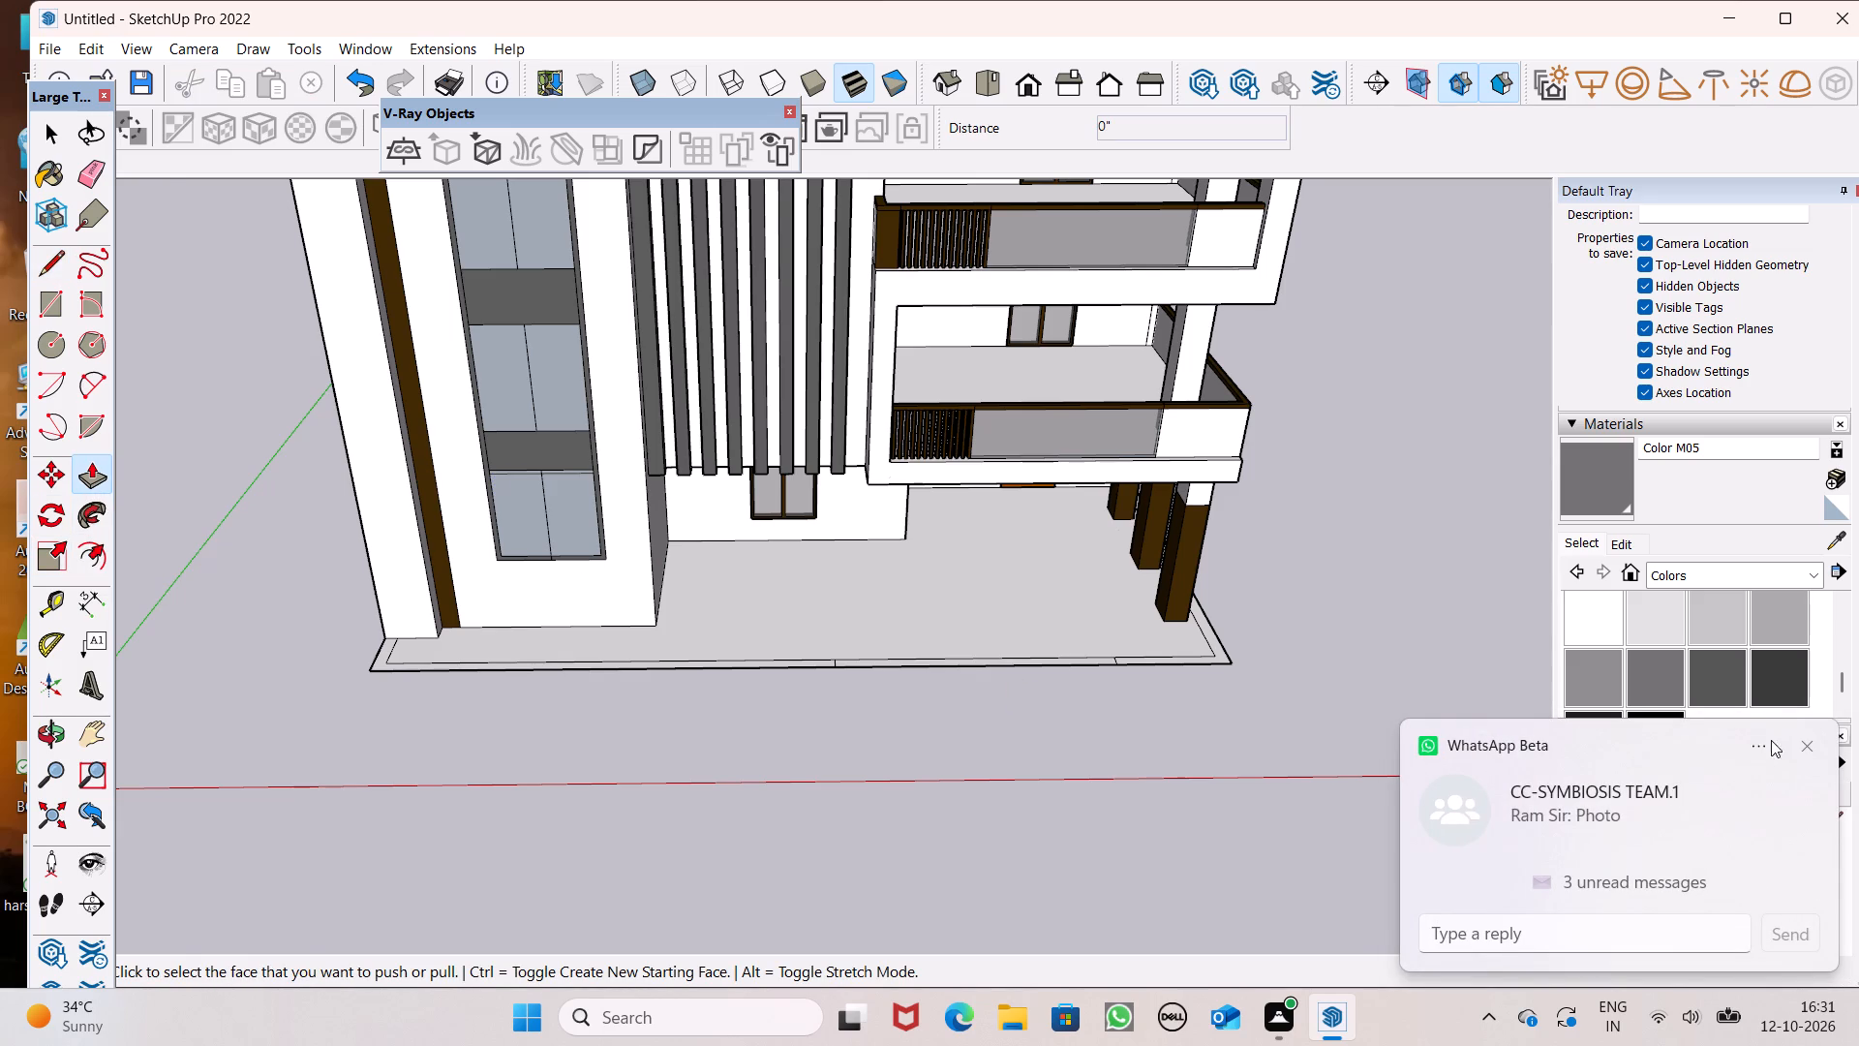
click(1808, 743)
scroll(59, 640, up, 1)
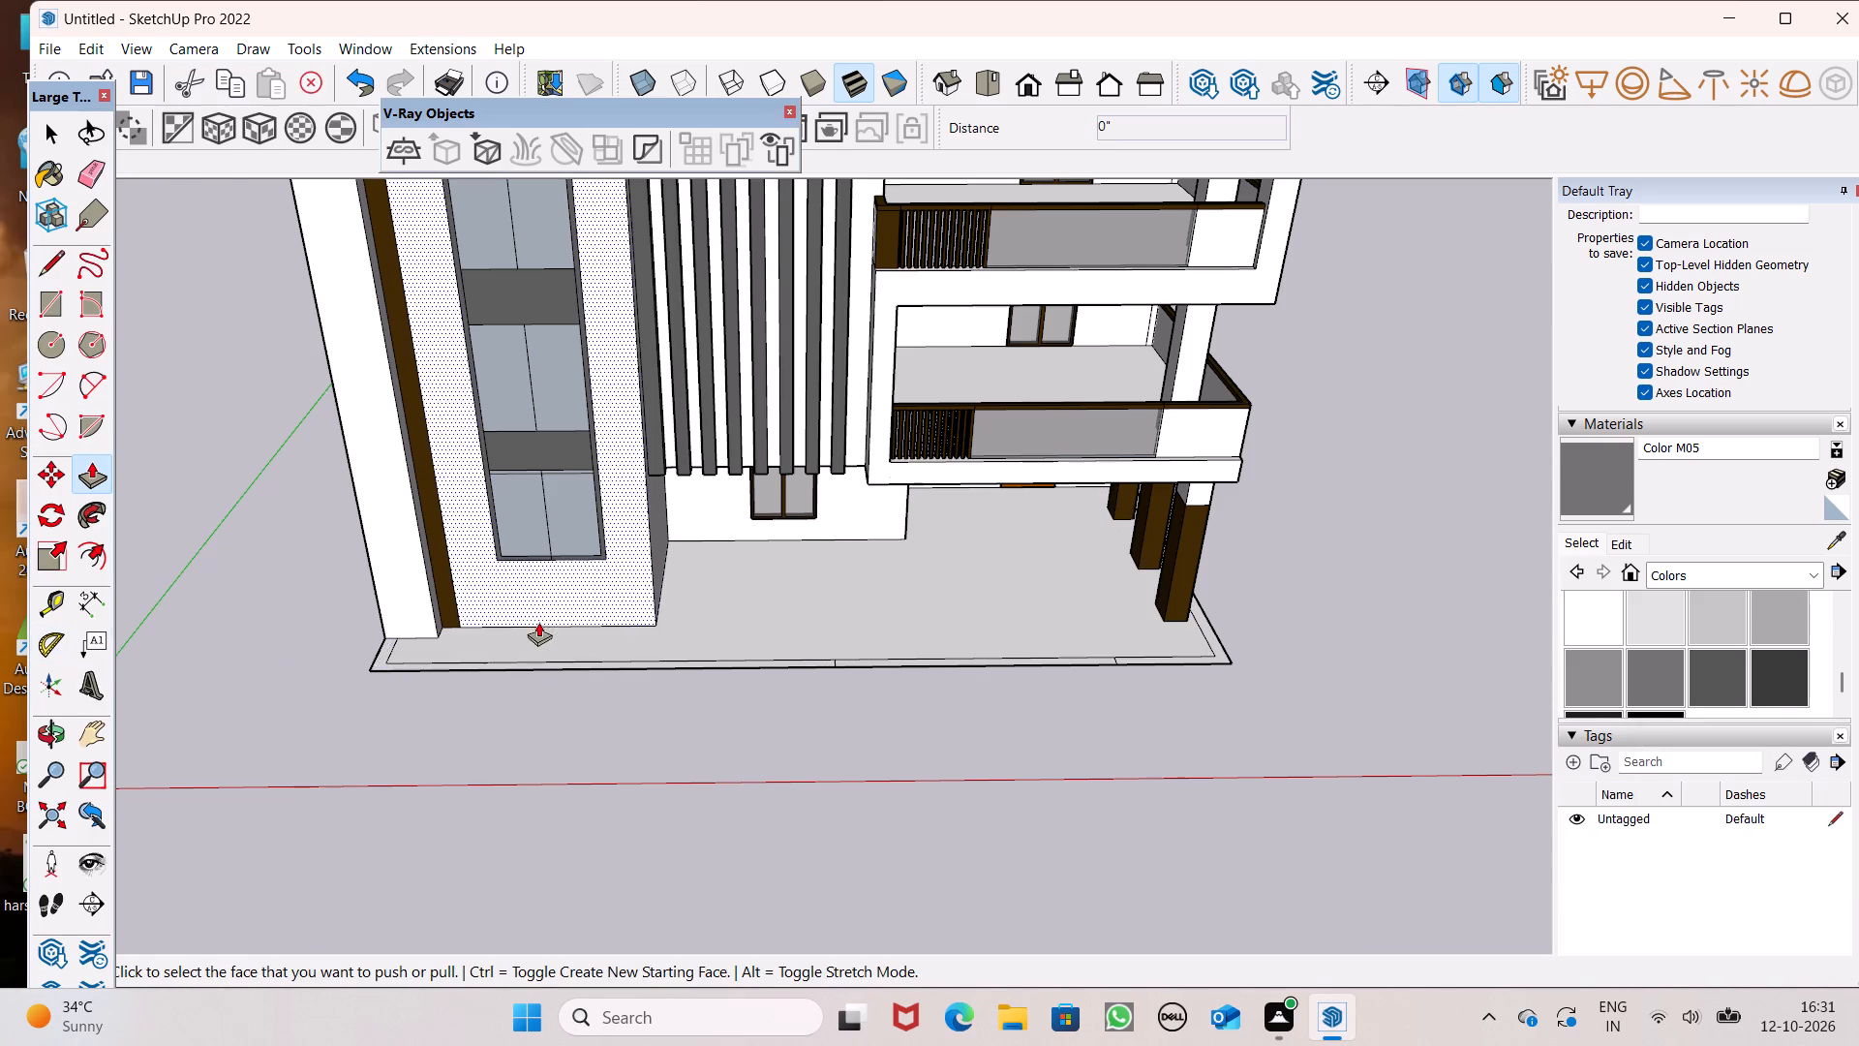
scroll(552, 615, down, 5)
middle_drag(558, 652, 633, 880)
scroll(518, 675, up, 6)
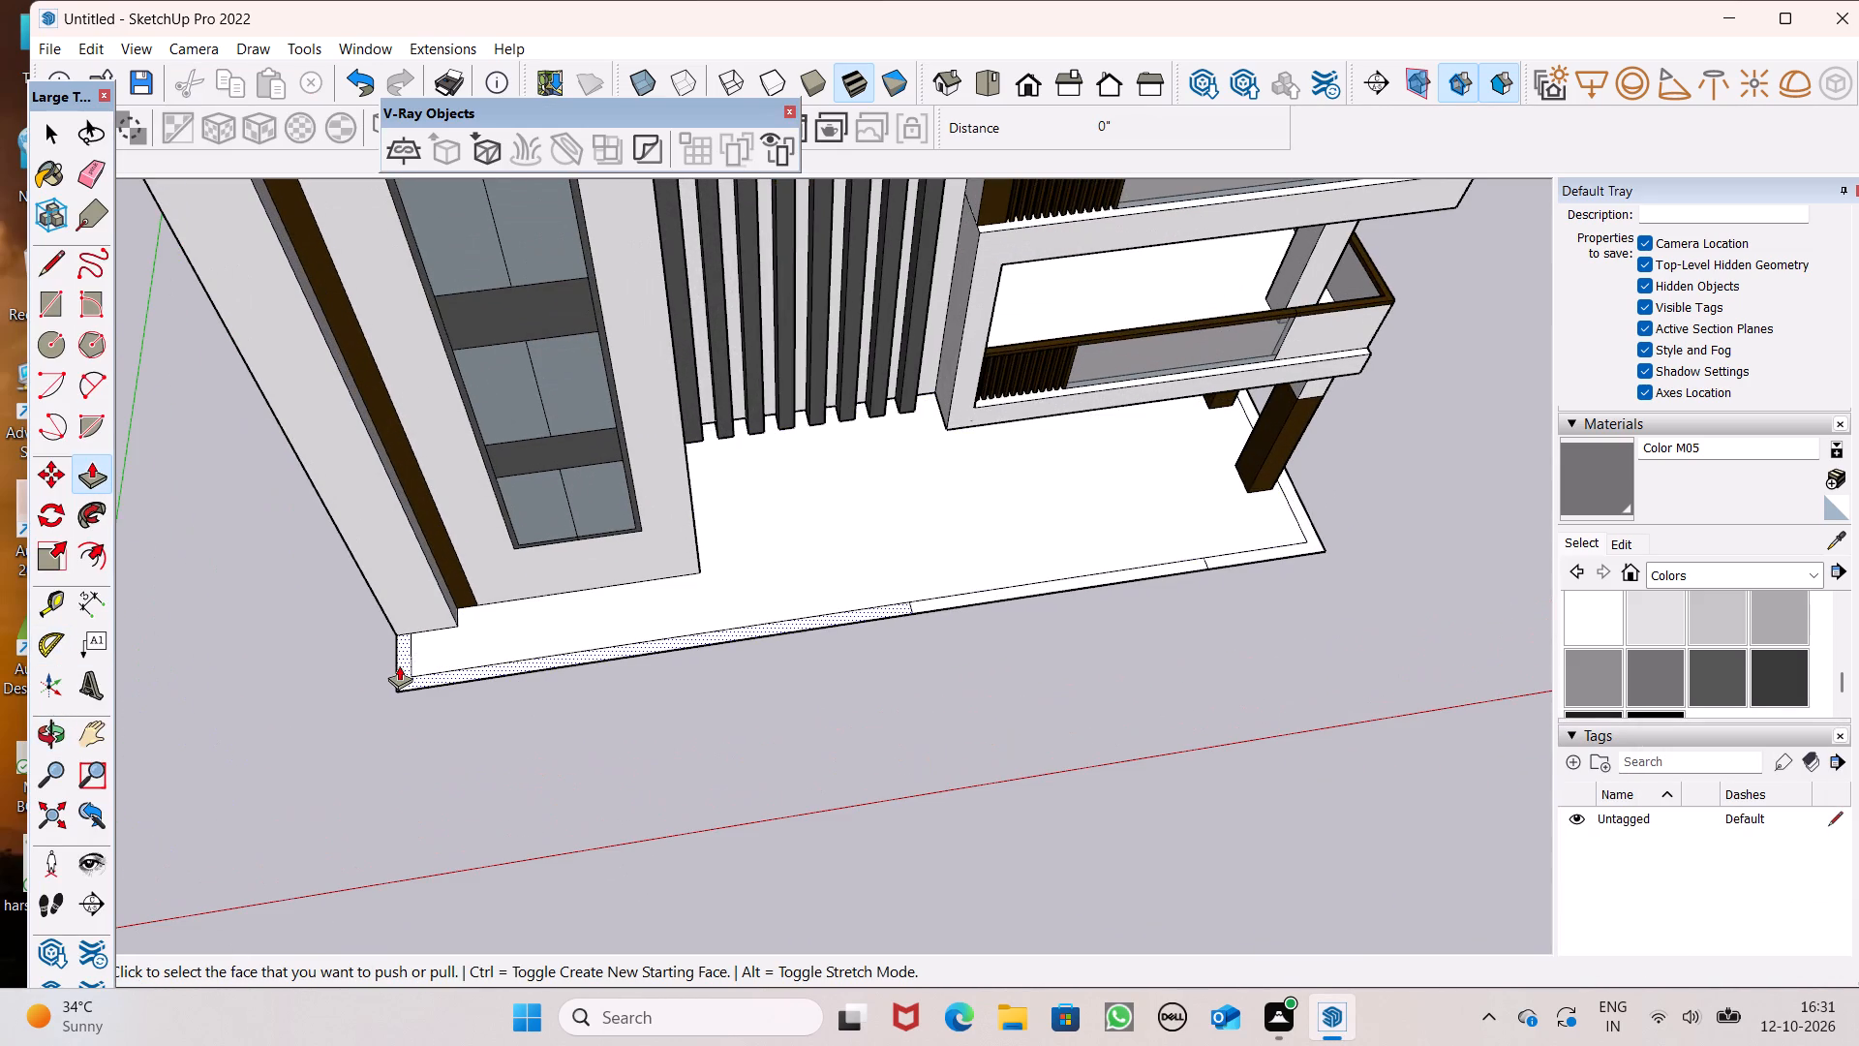
drag(399, 665, 388, 614)
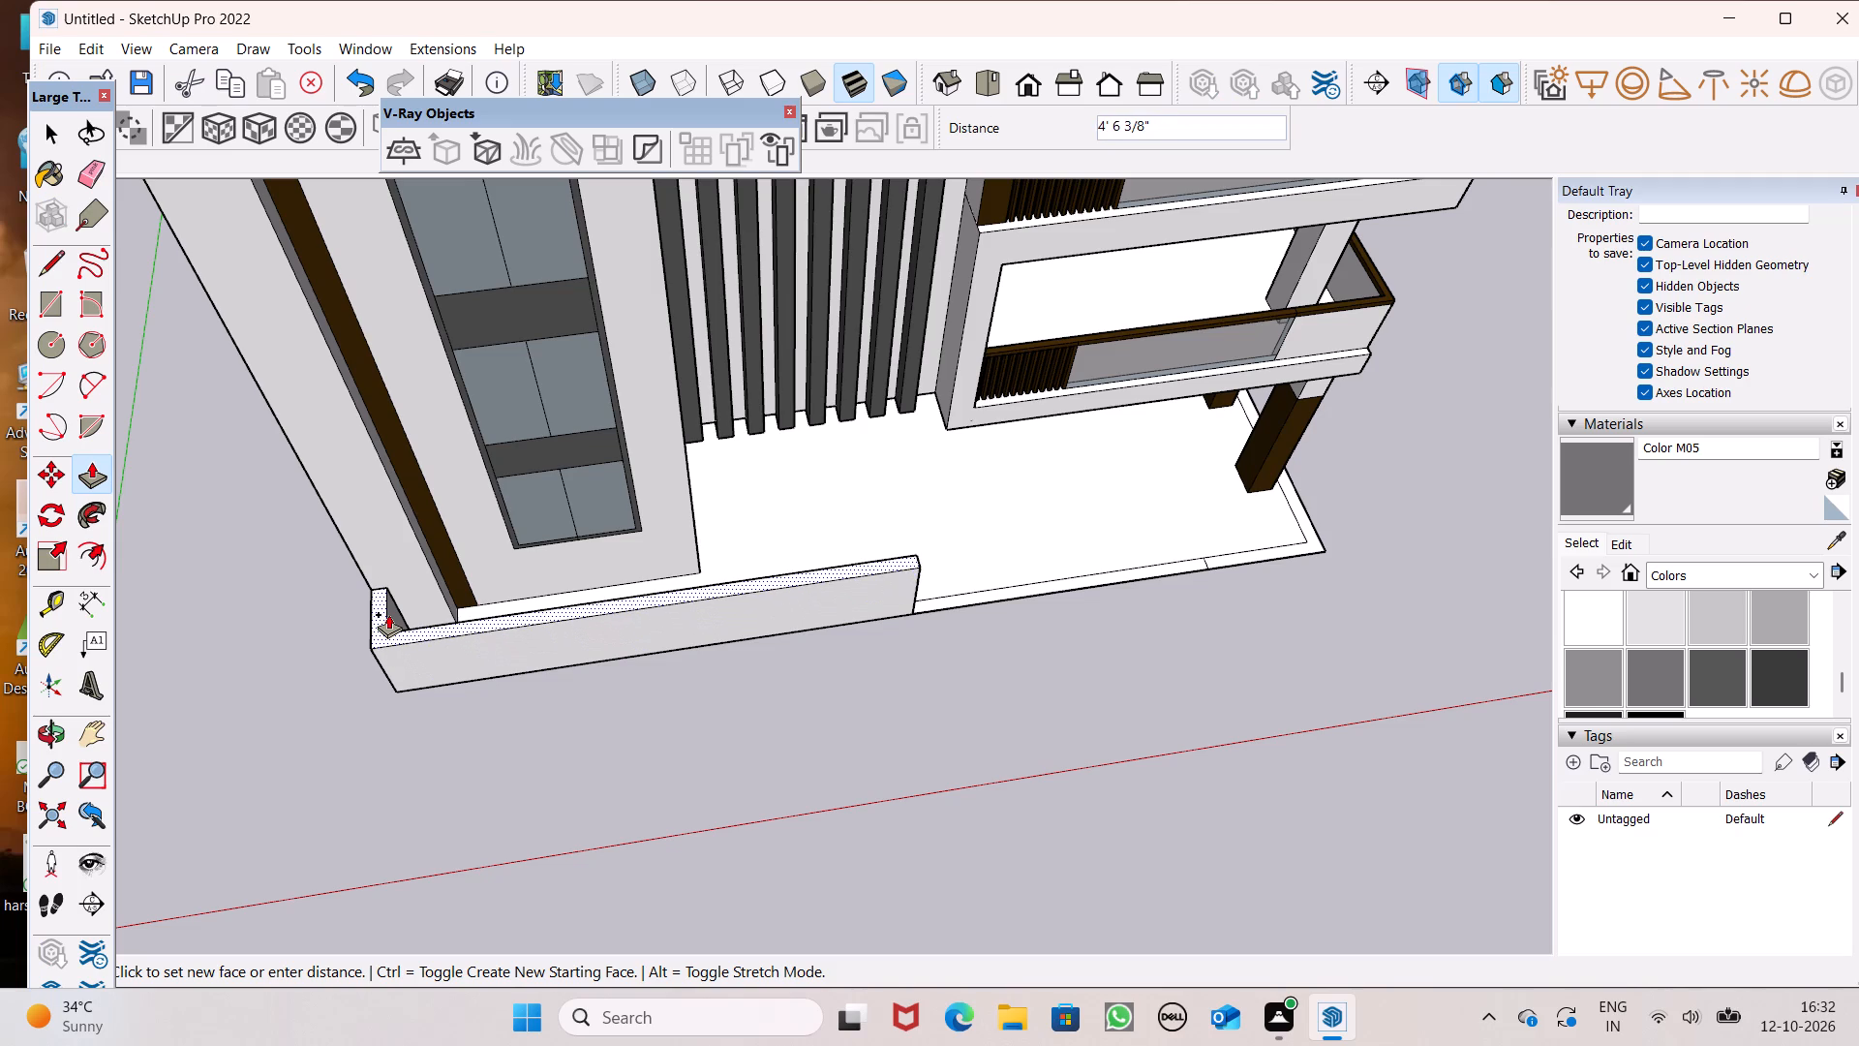
drag(388, 614, 388, 613)
text(6')
key(Return)
Push/Pull the boundary strip around the column corner up level with the top of the front compound wall, leaving the entrance gap flat.
scroll(700, 619, down, 4)
middle_drag(962, 730, 377, 466)
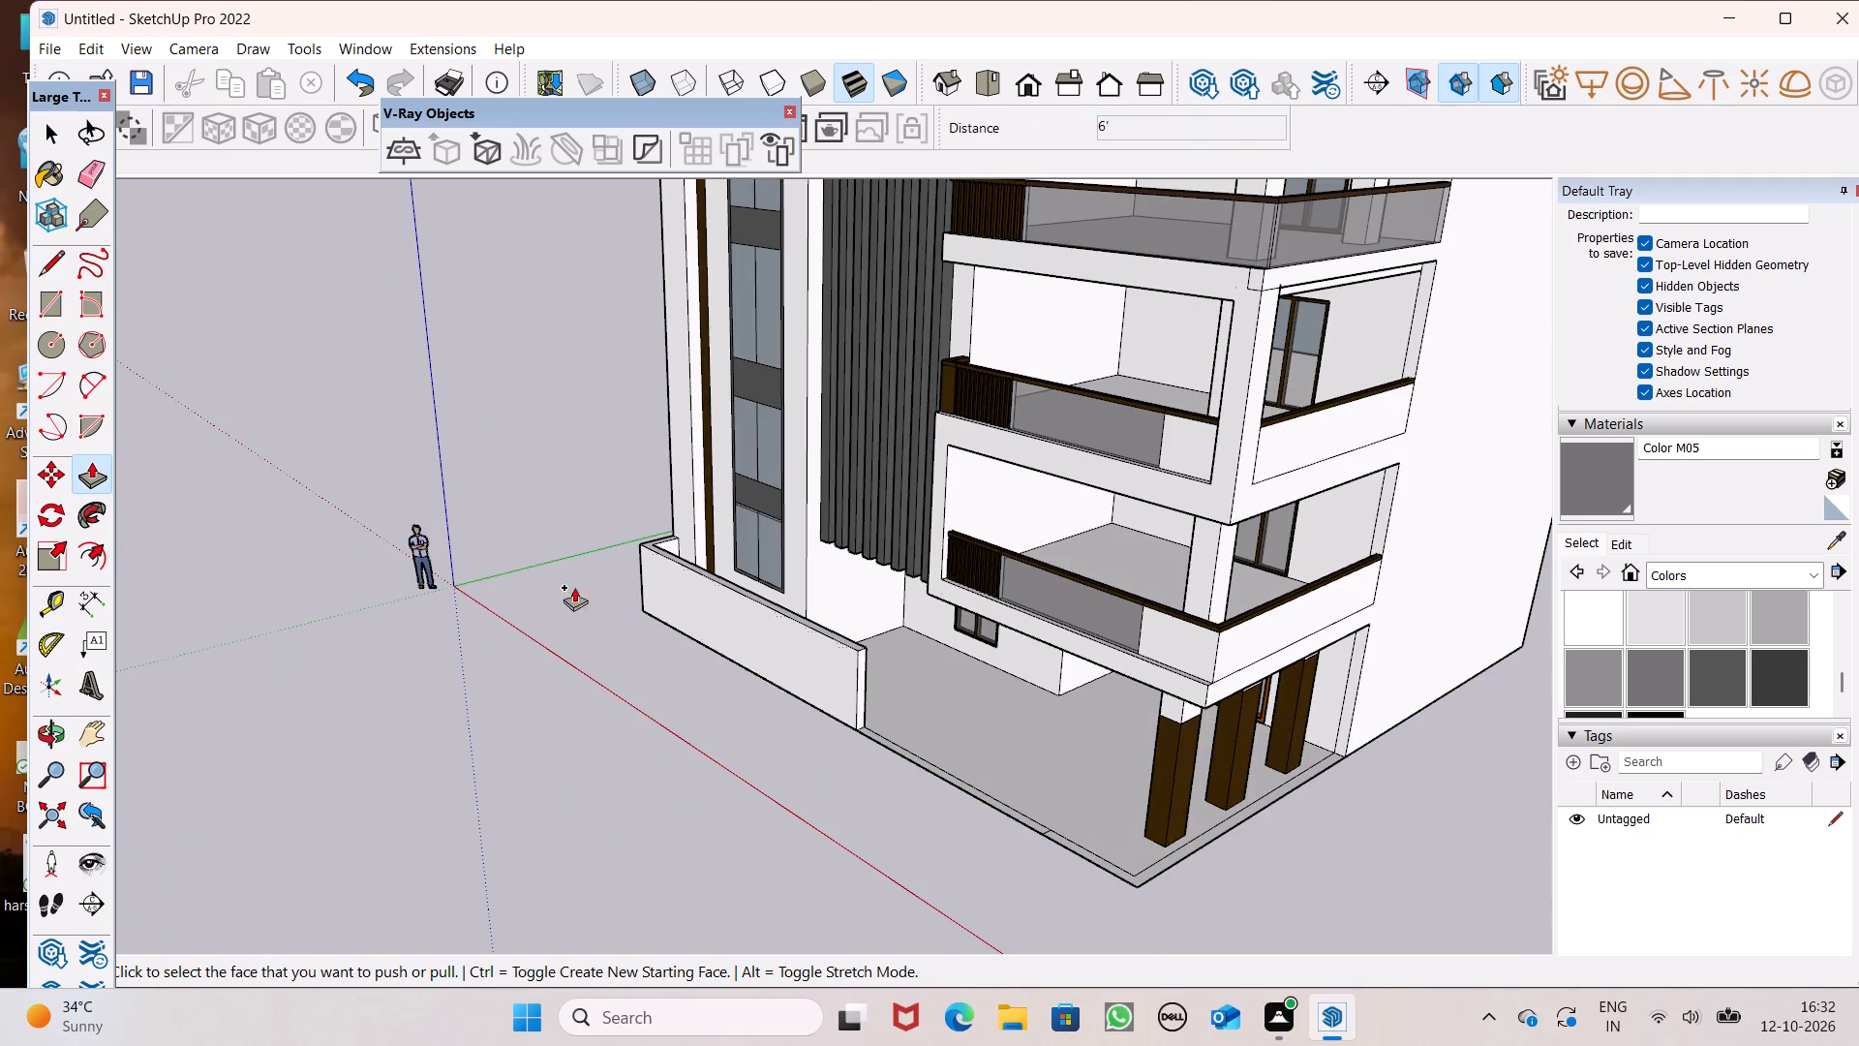
scroll(996, 717, up, 1)
scroll(1165, 877, up, 1)
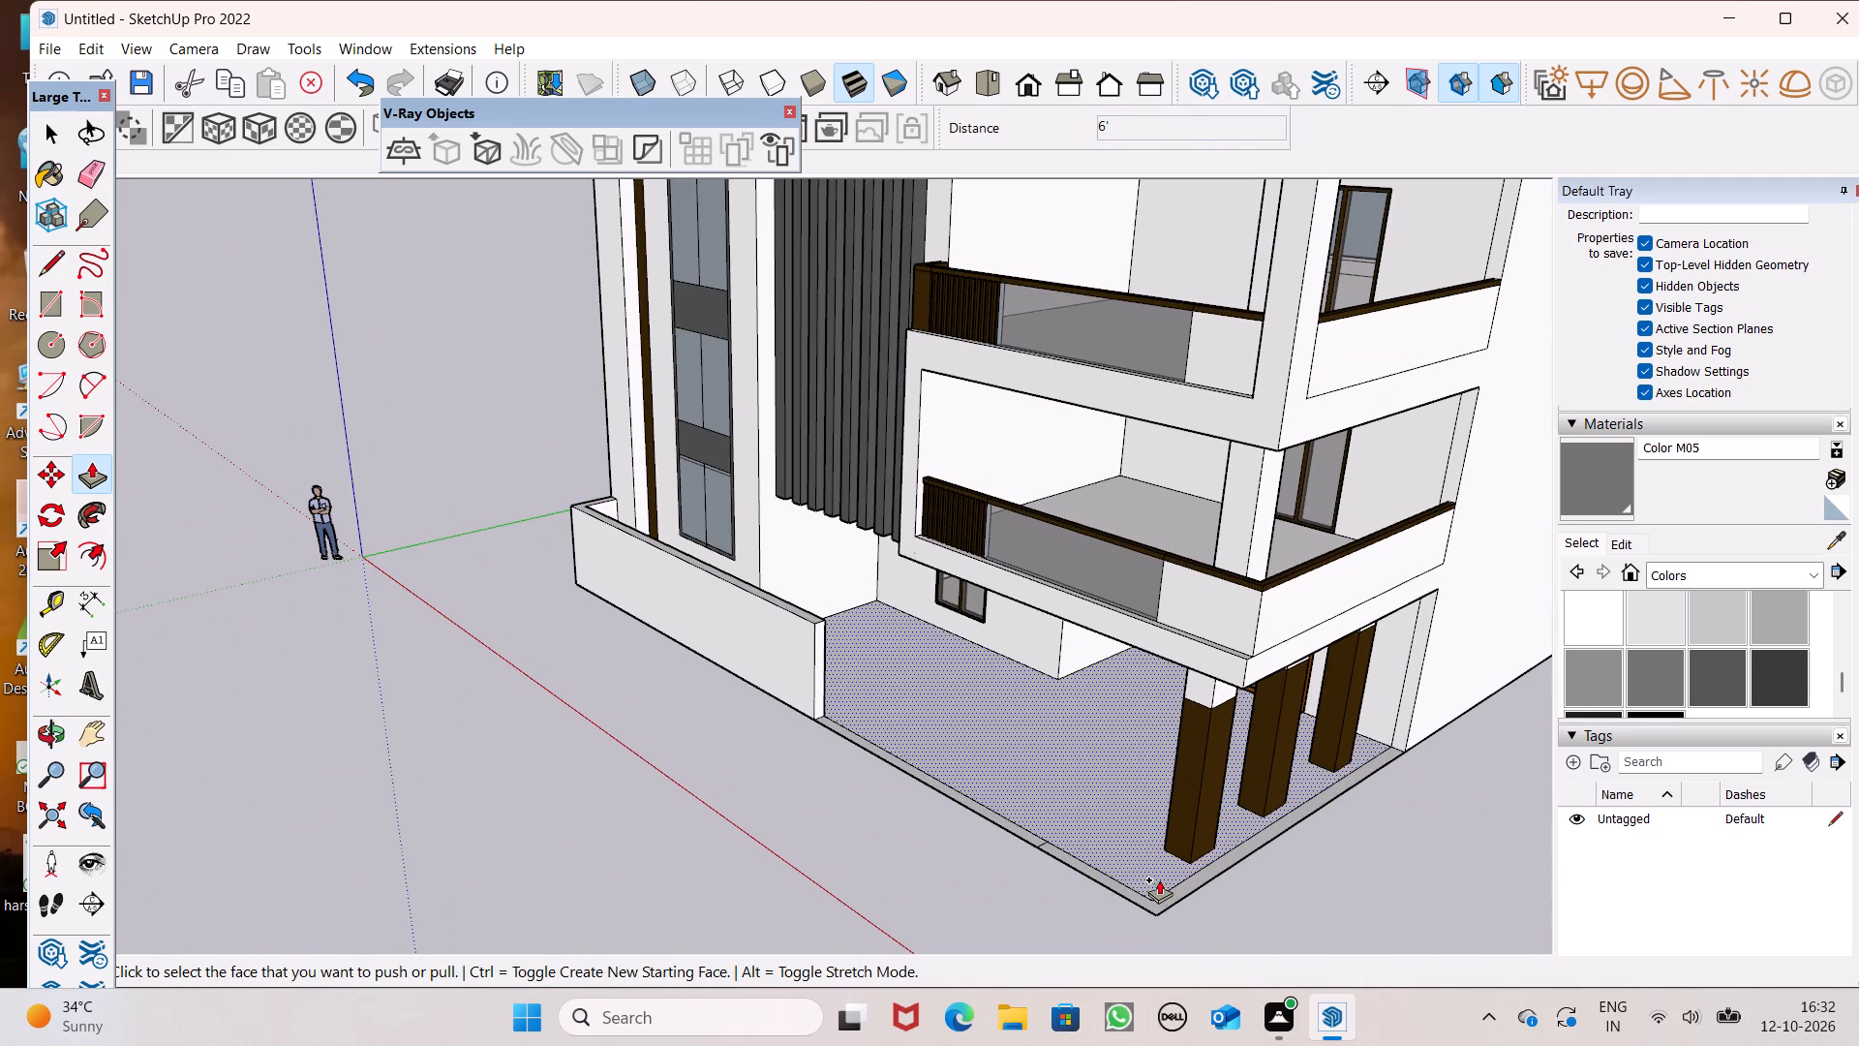
drag(1157, 907, 844, 652)
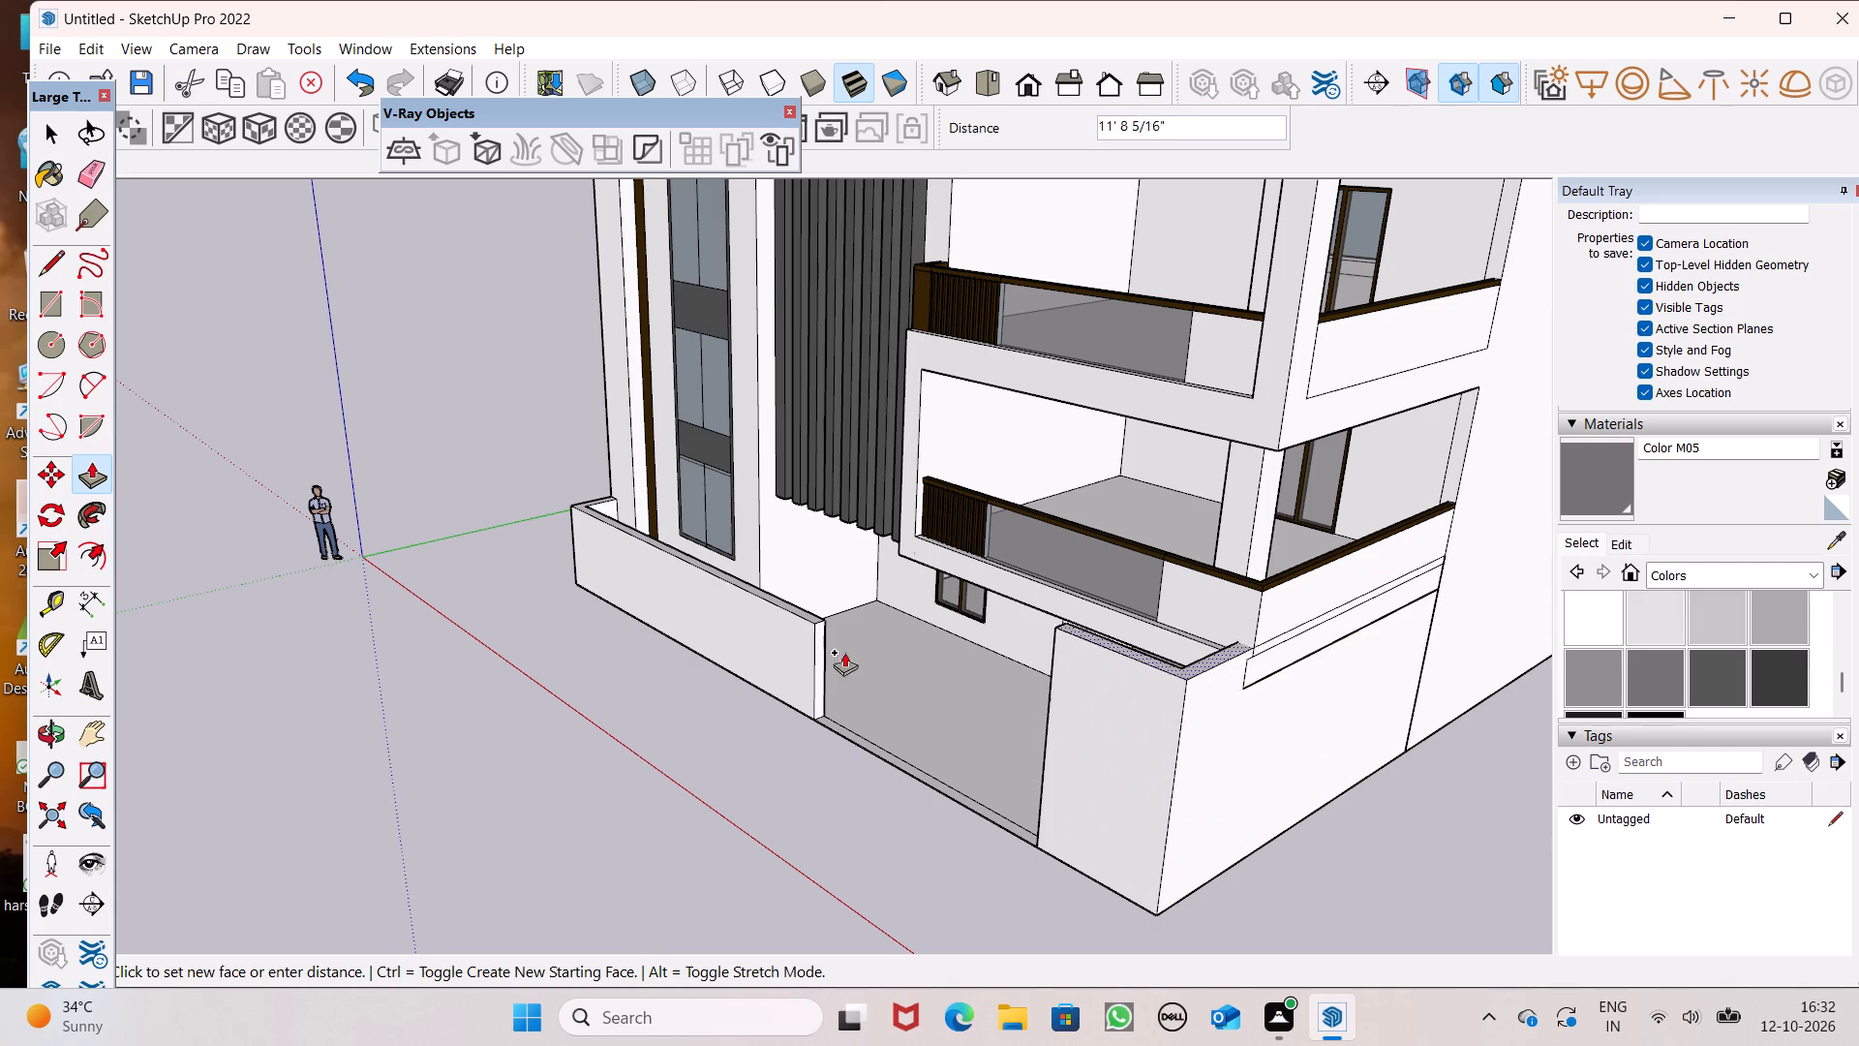
drag(844, 652, 815, 627)
key(space)
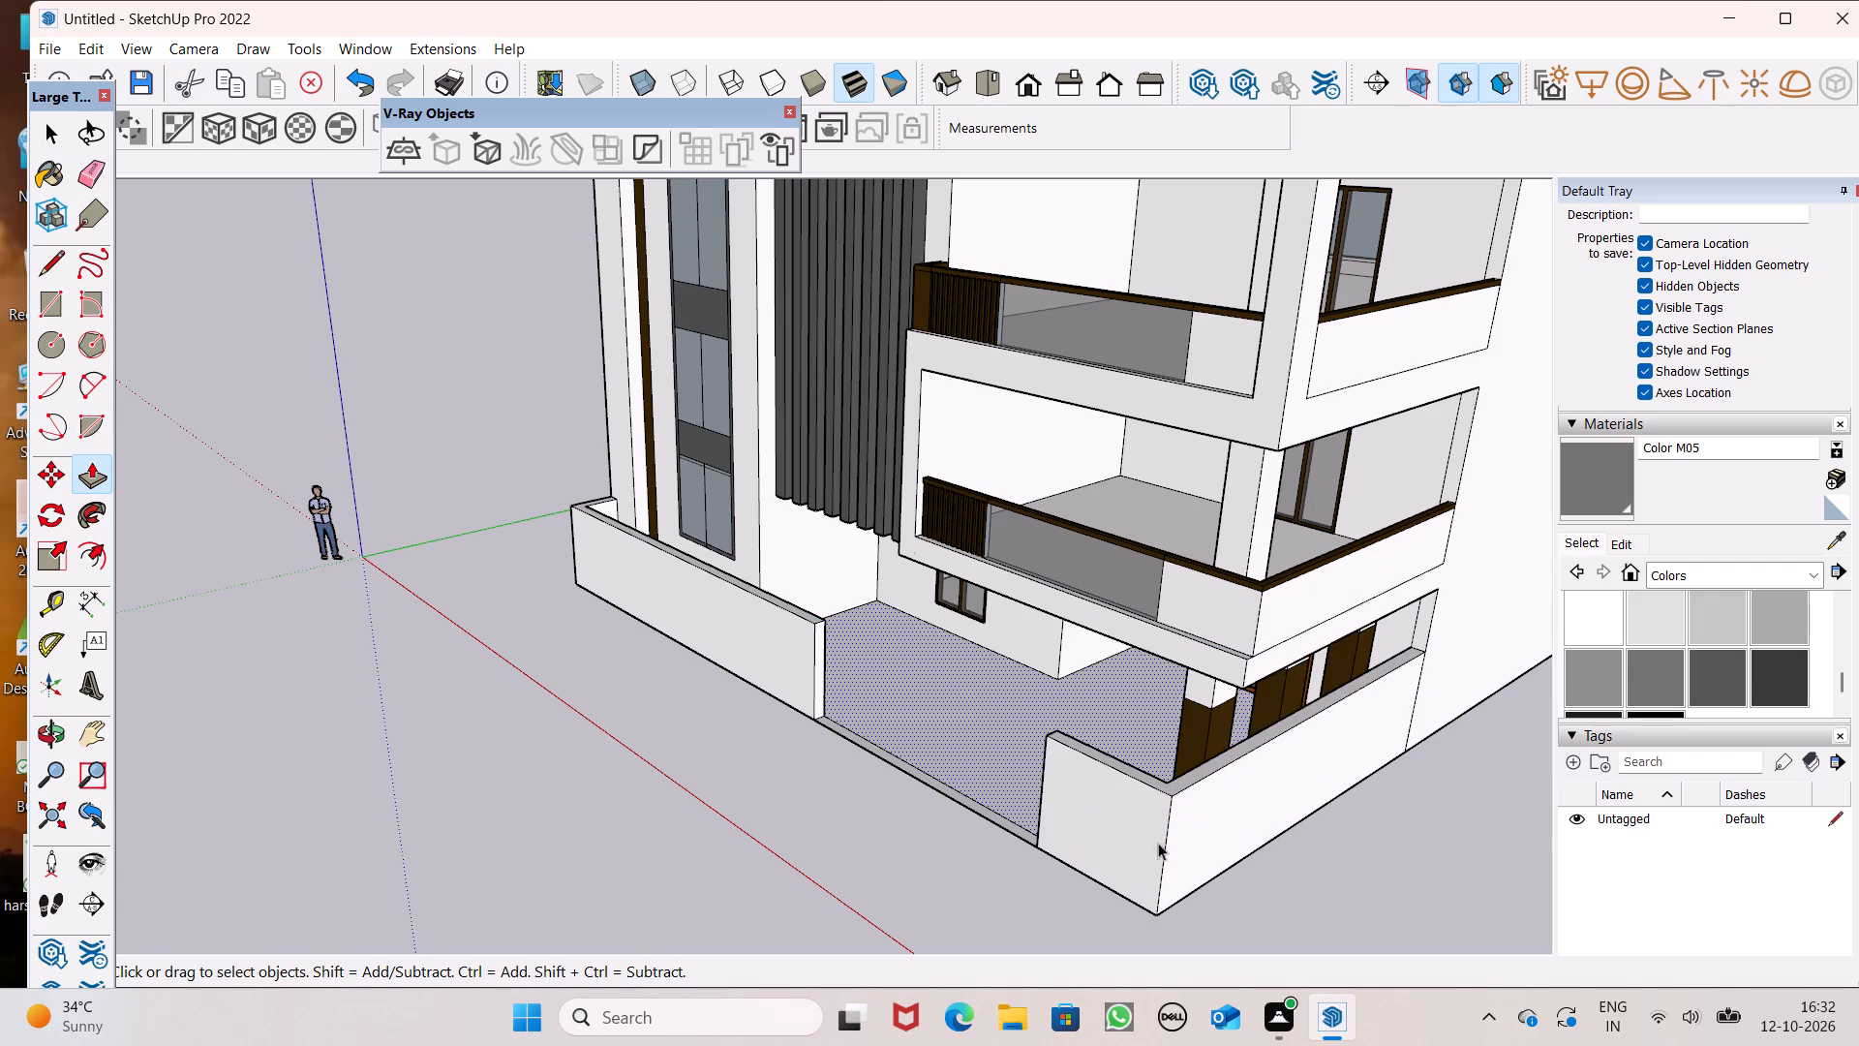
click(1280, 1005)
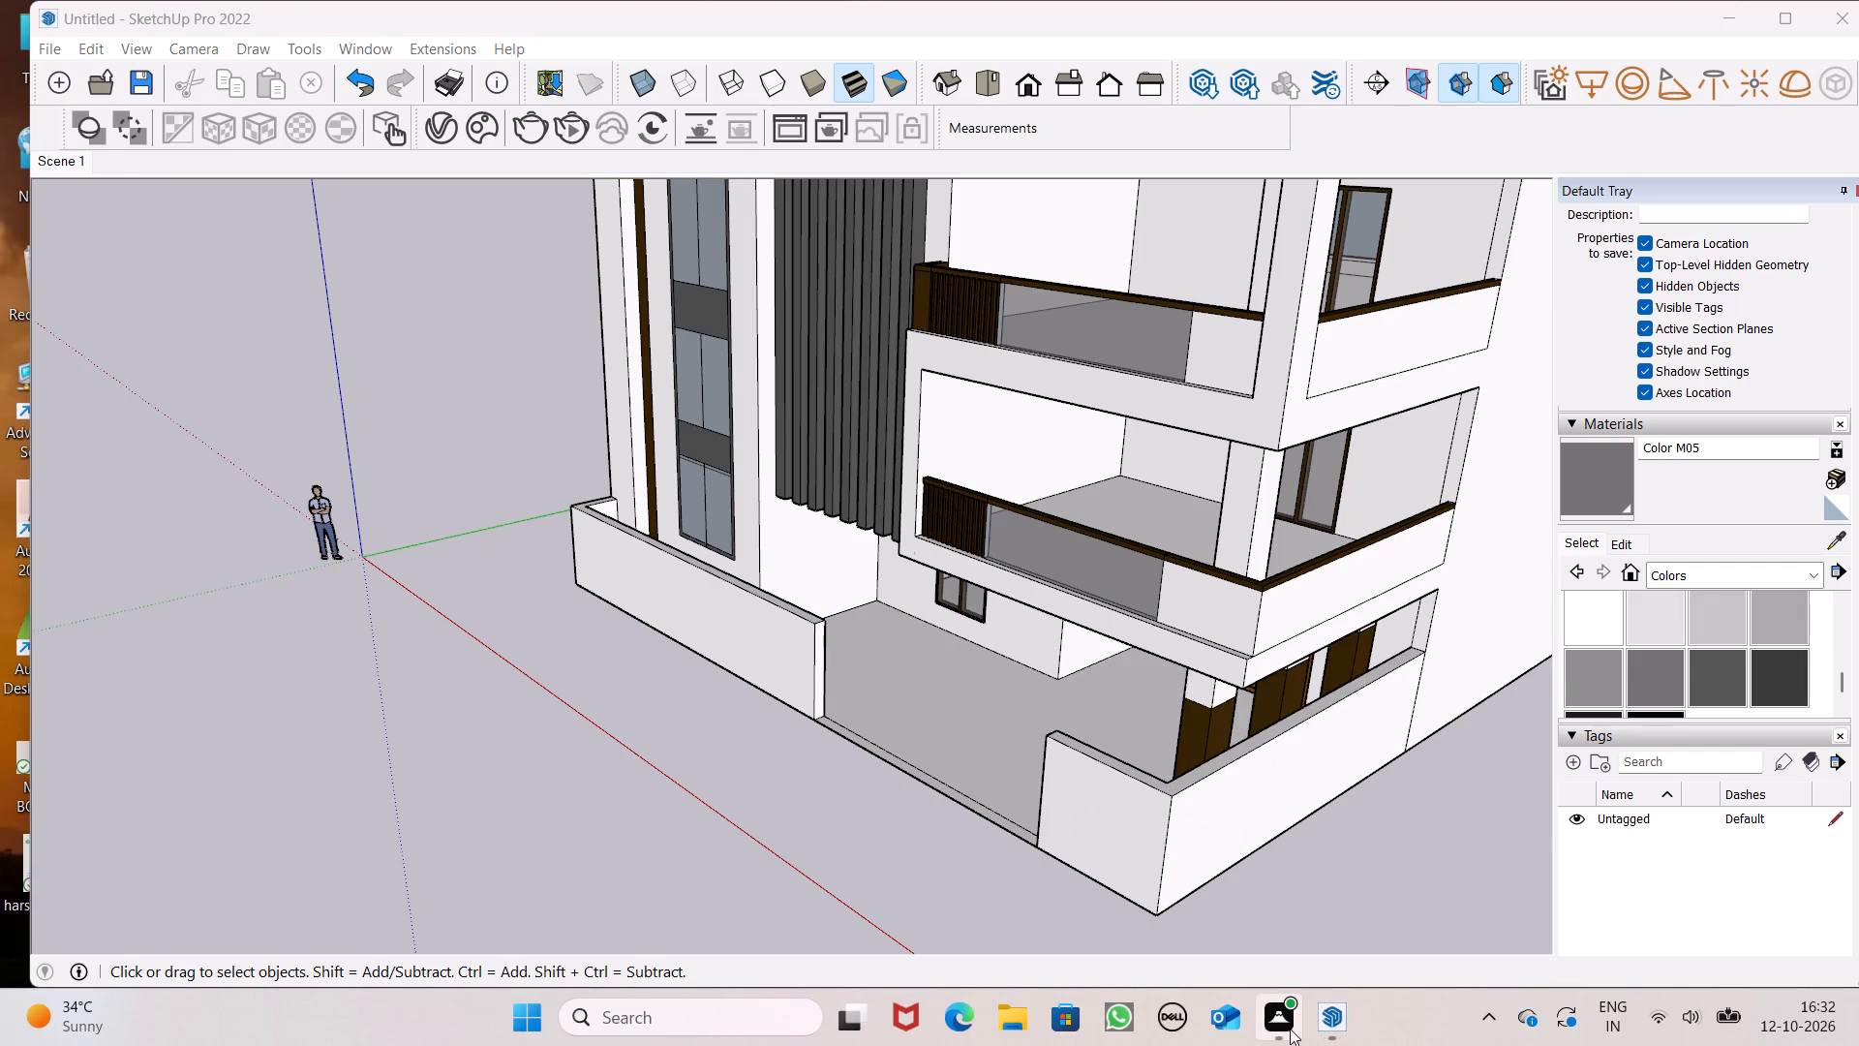
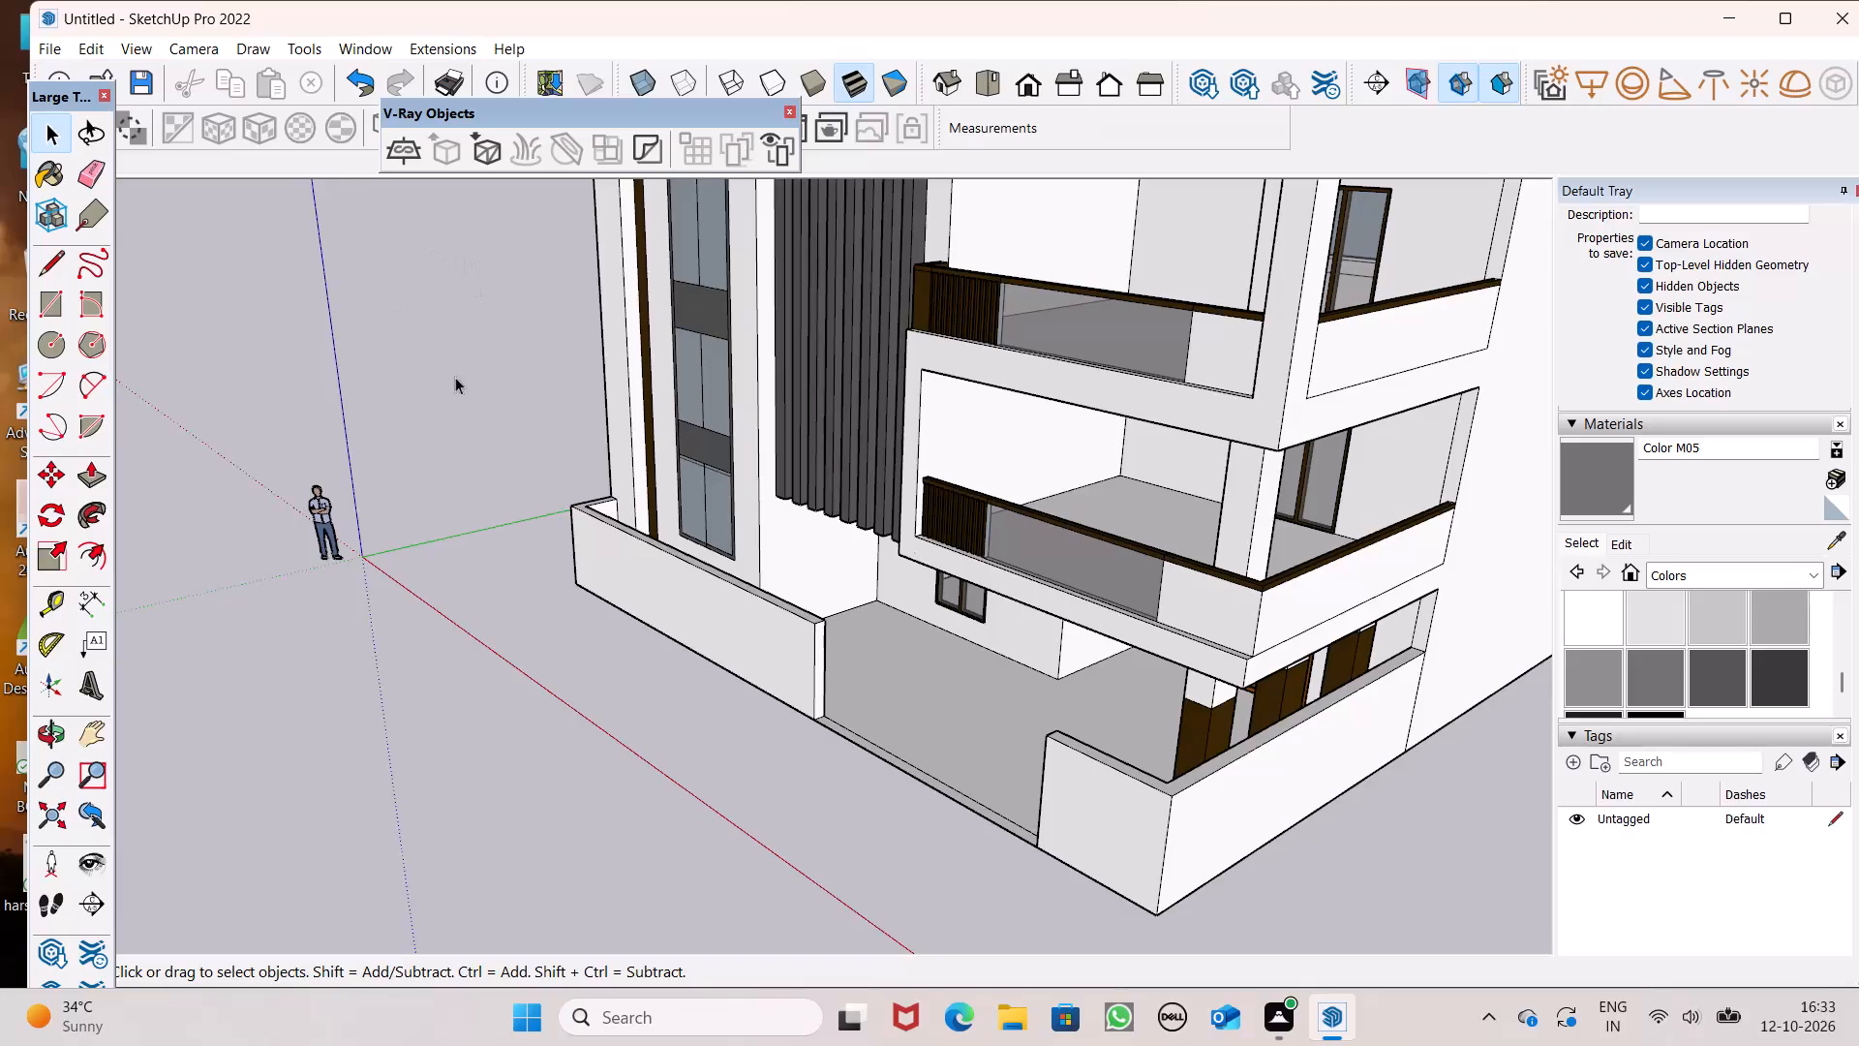
Examine the front boundary wall and the entrance opening of the building from the front.
scroll(729, 573, down, 3)
middle_drag(733, 622, 1183, 766)
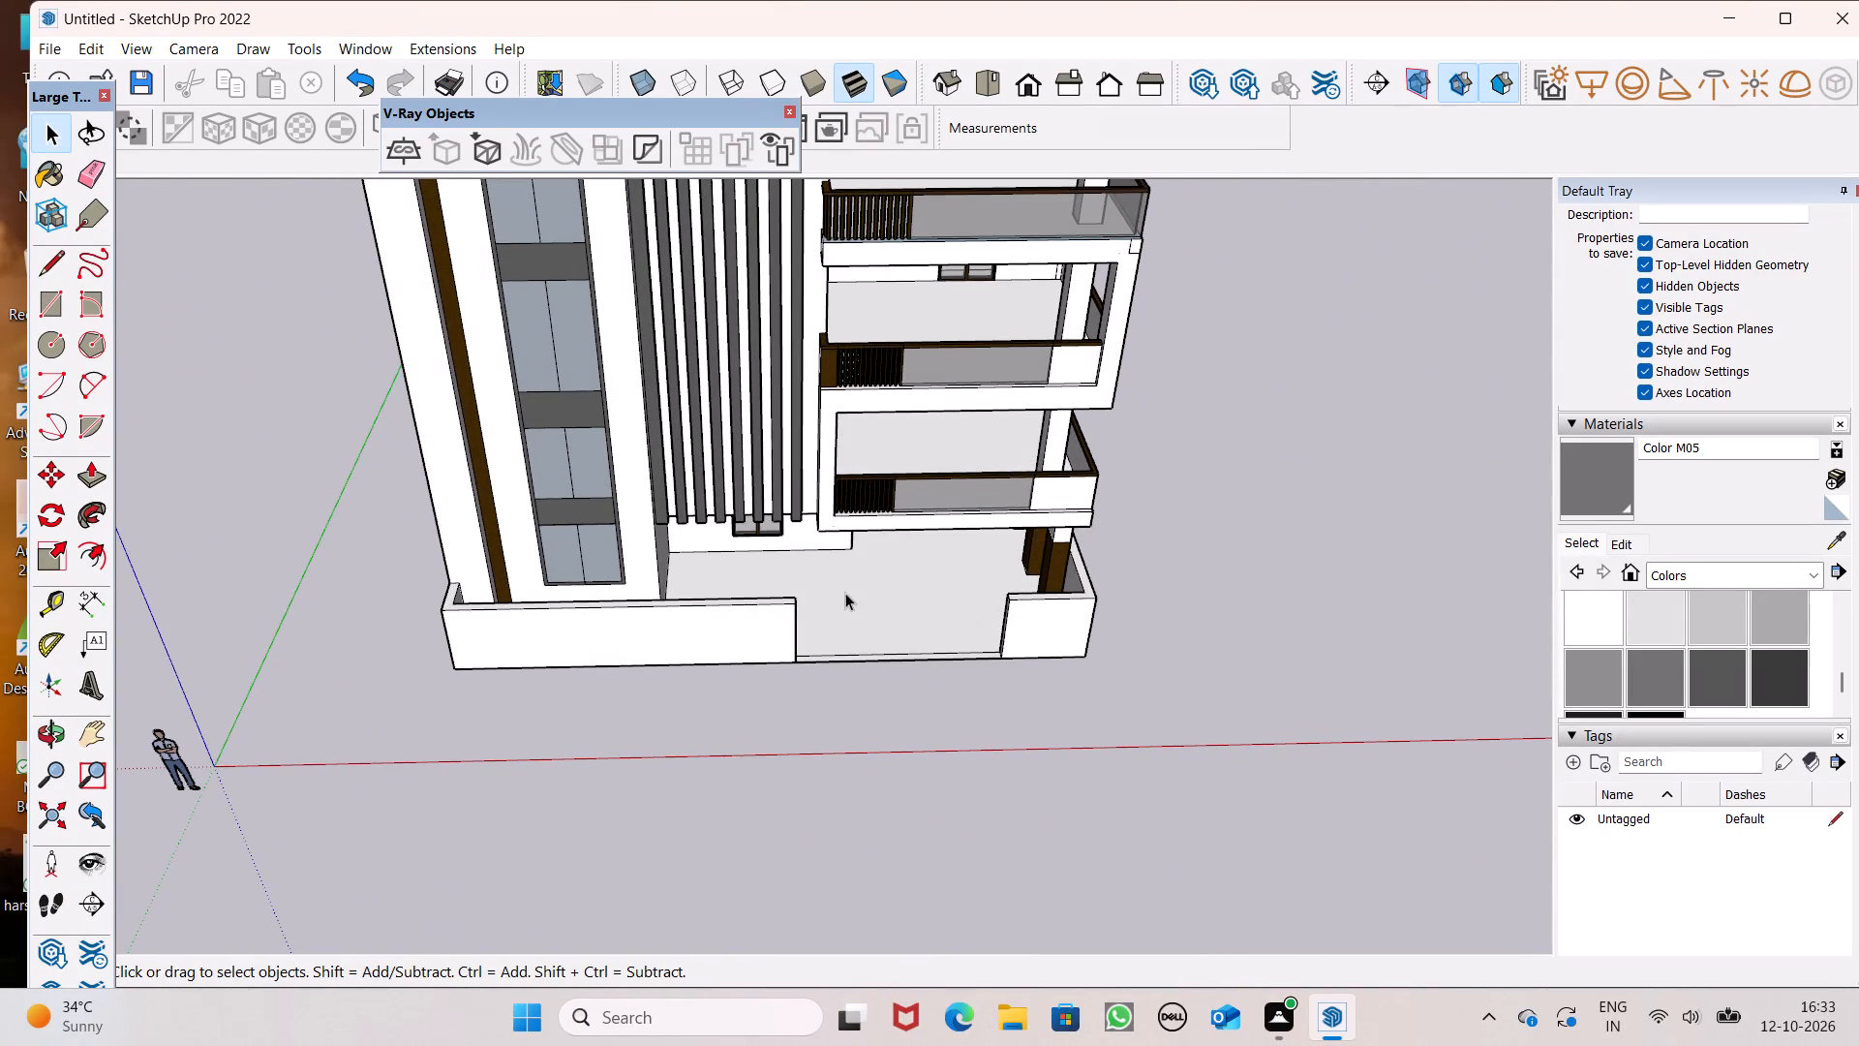
middle_drag(842, 593, 856, 366)
scroll(747, 693, up, 2)
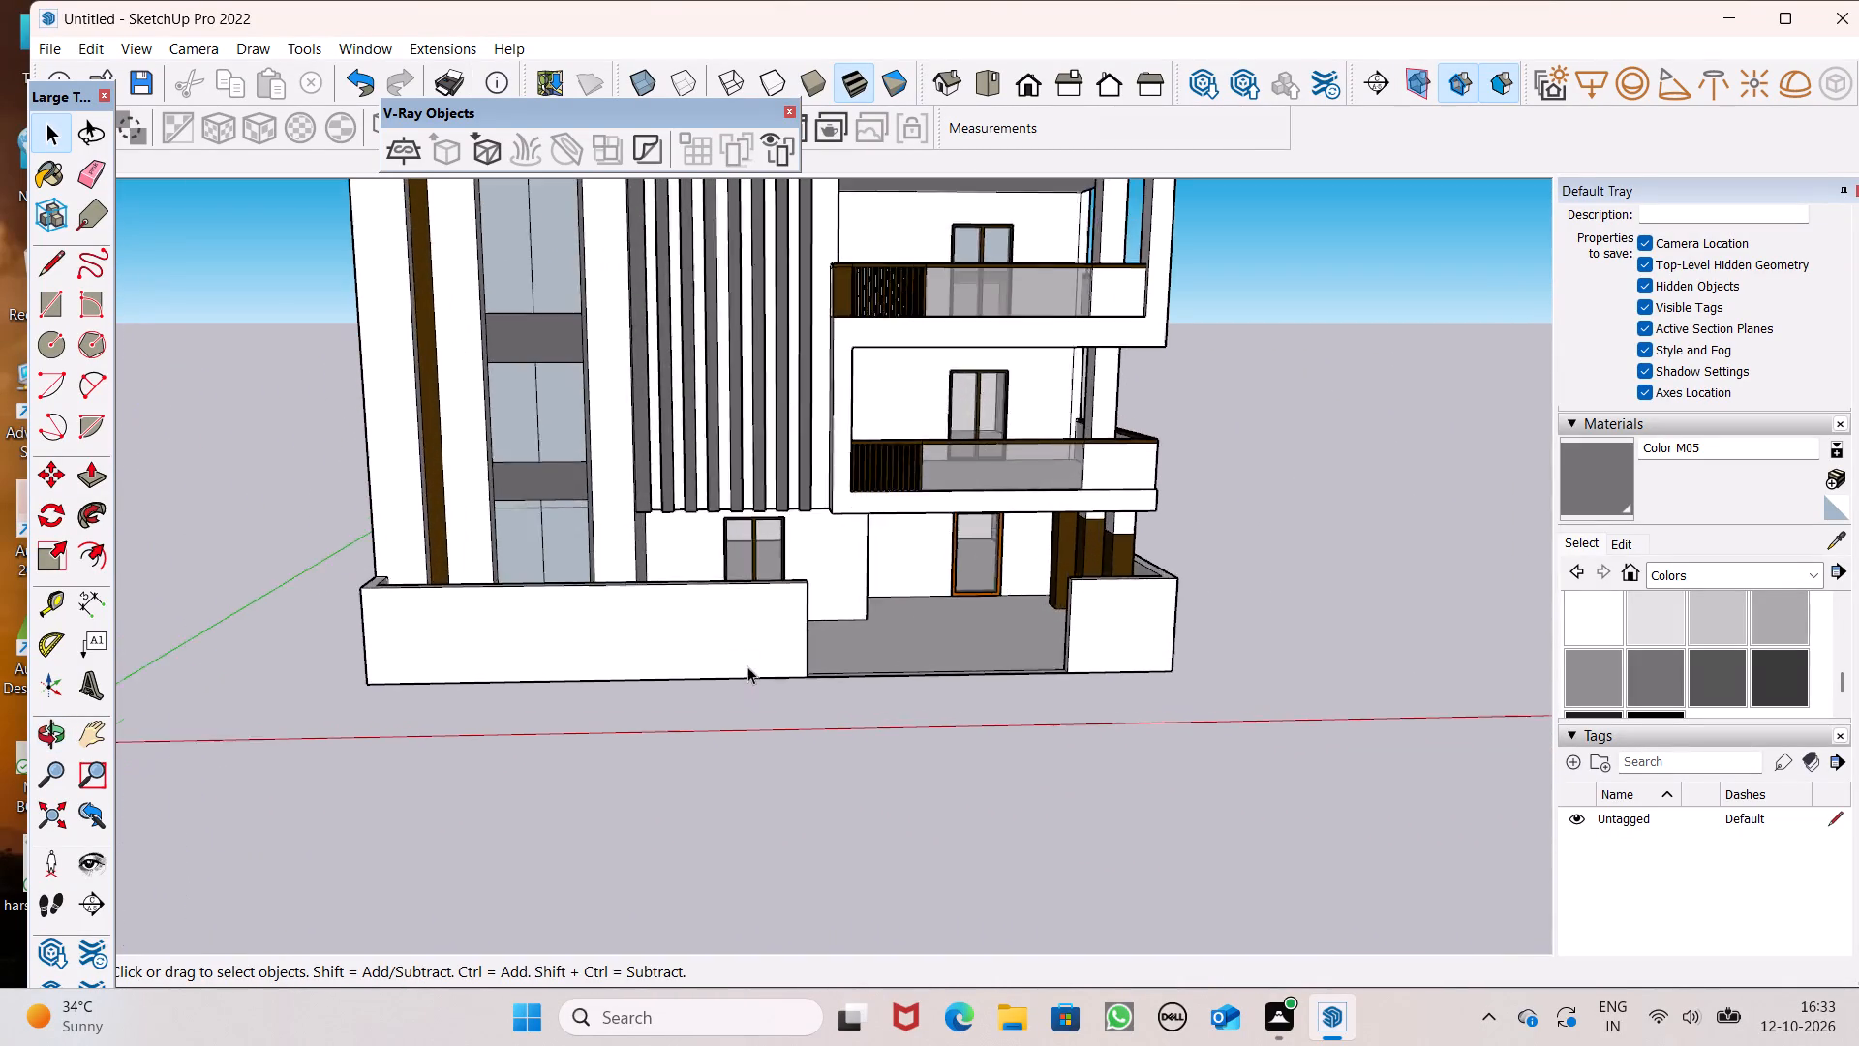
middle_drag(747, 666, 754, 606)
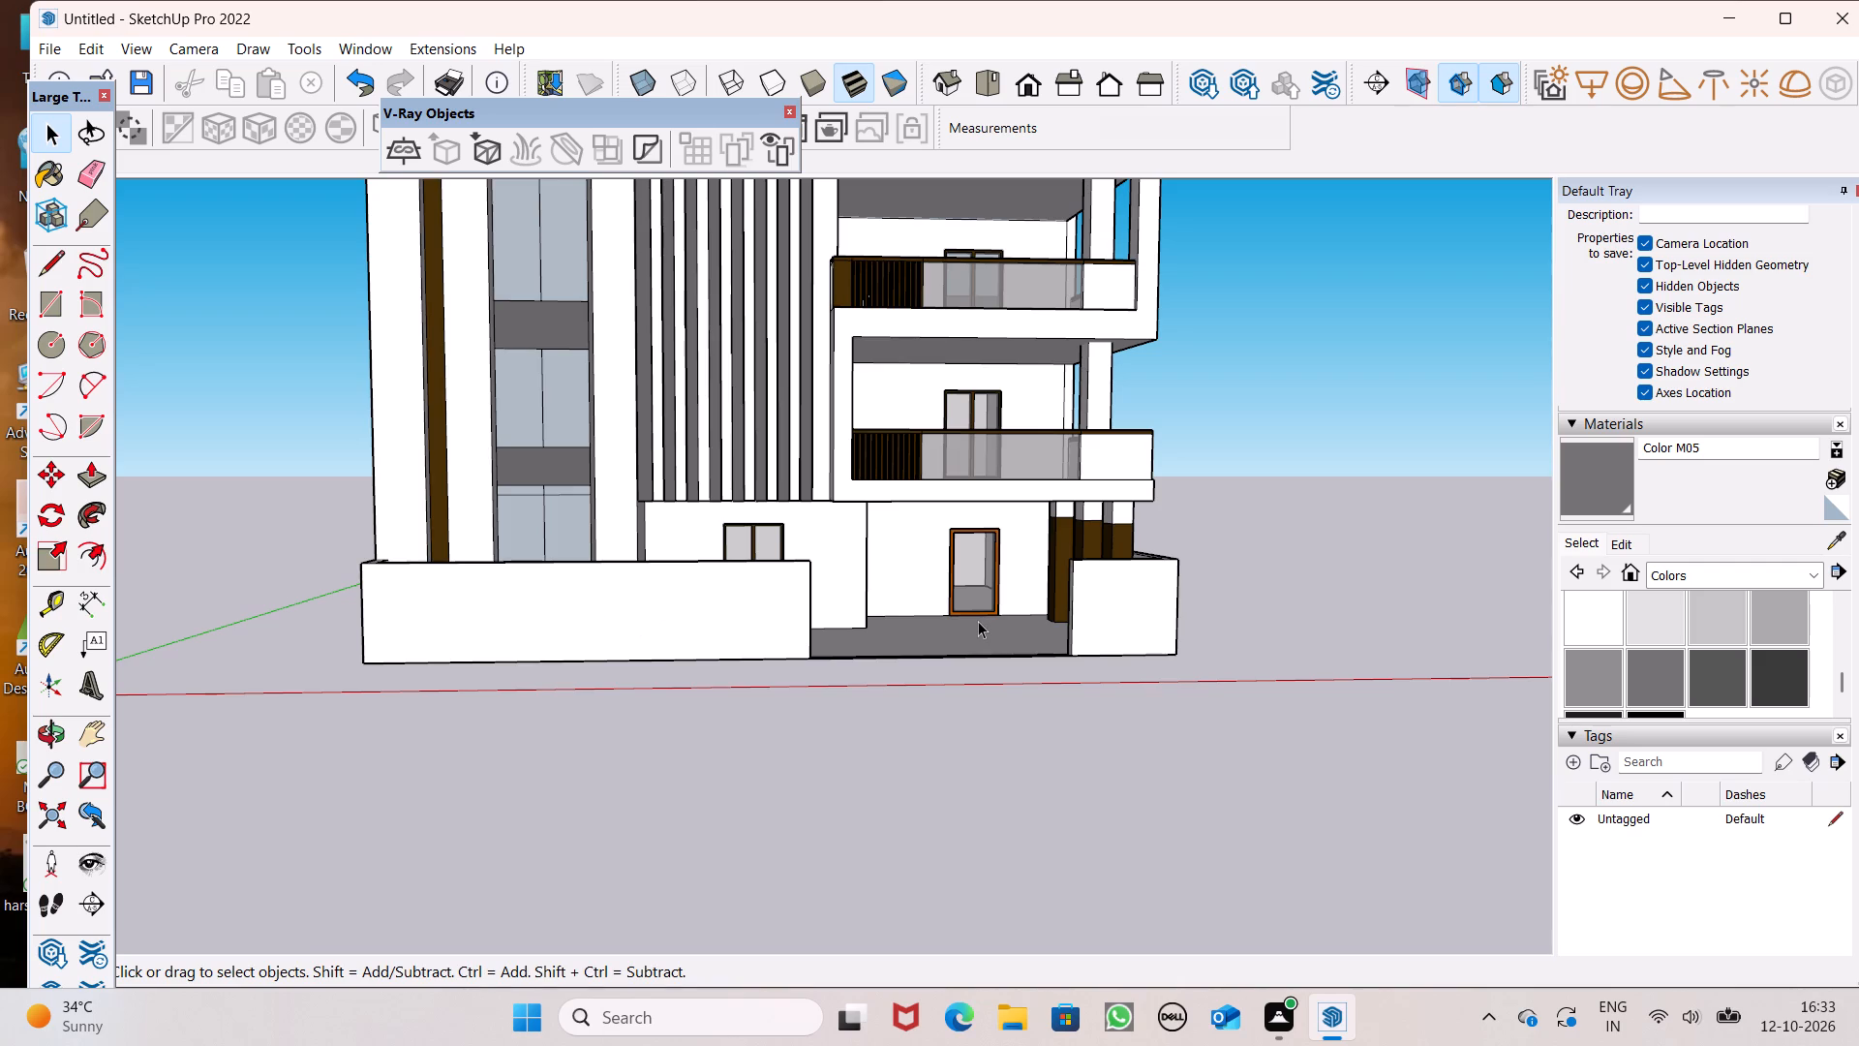
middle_drag(956, 641, 900, 775)
scroll(910, 764, up, 3)
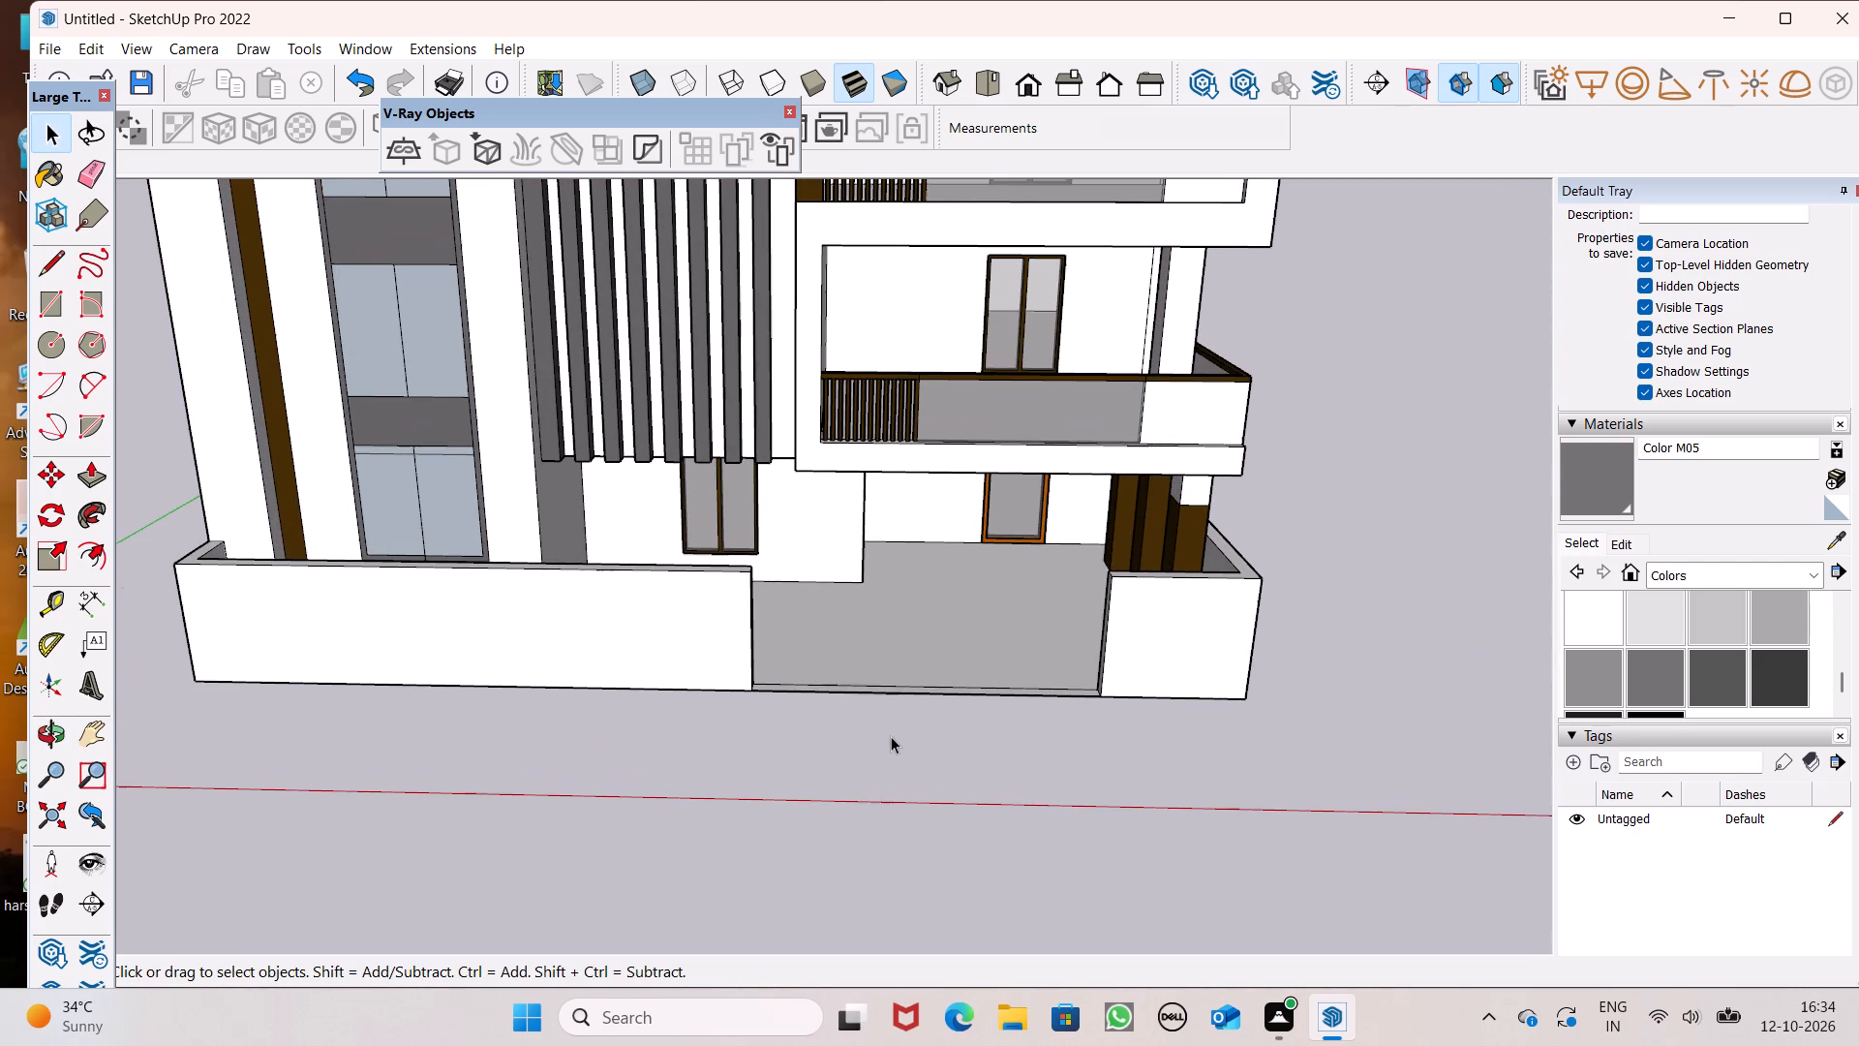
scroll(911, 685, up, 1)
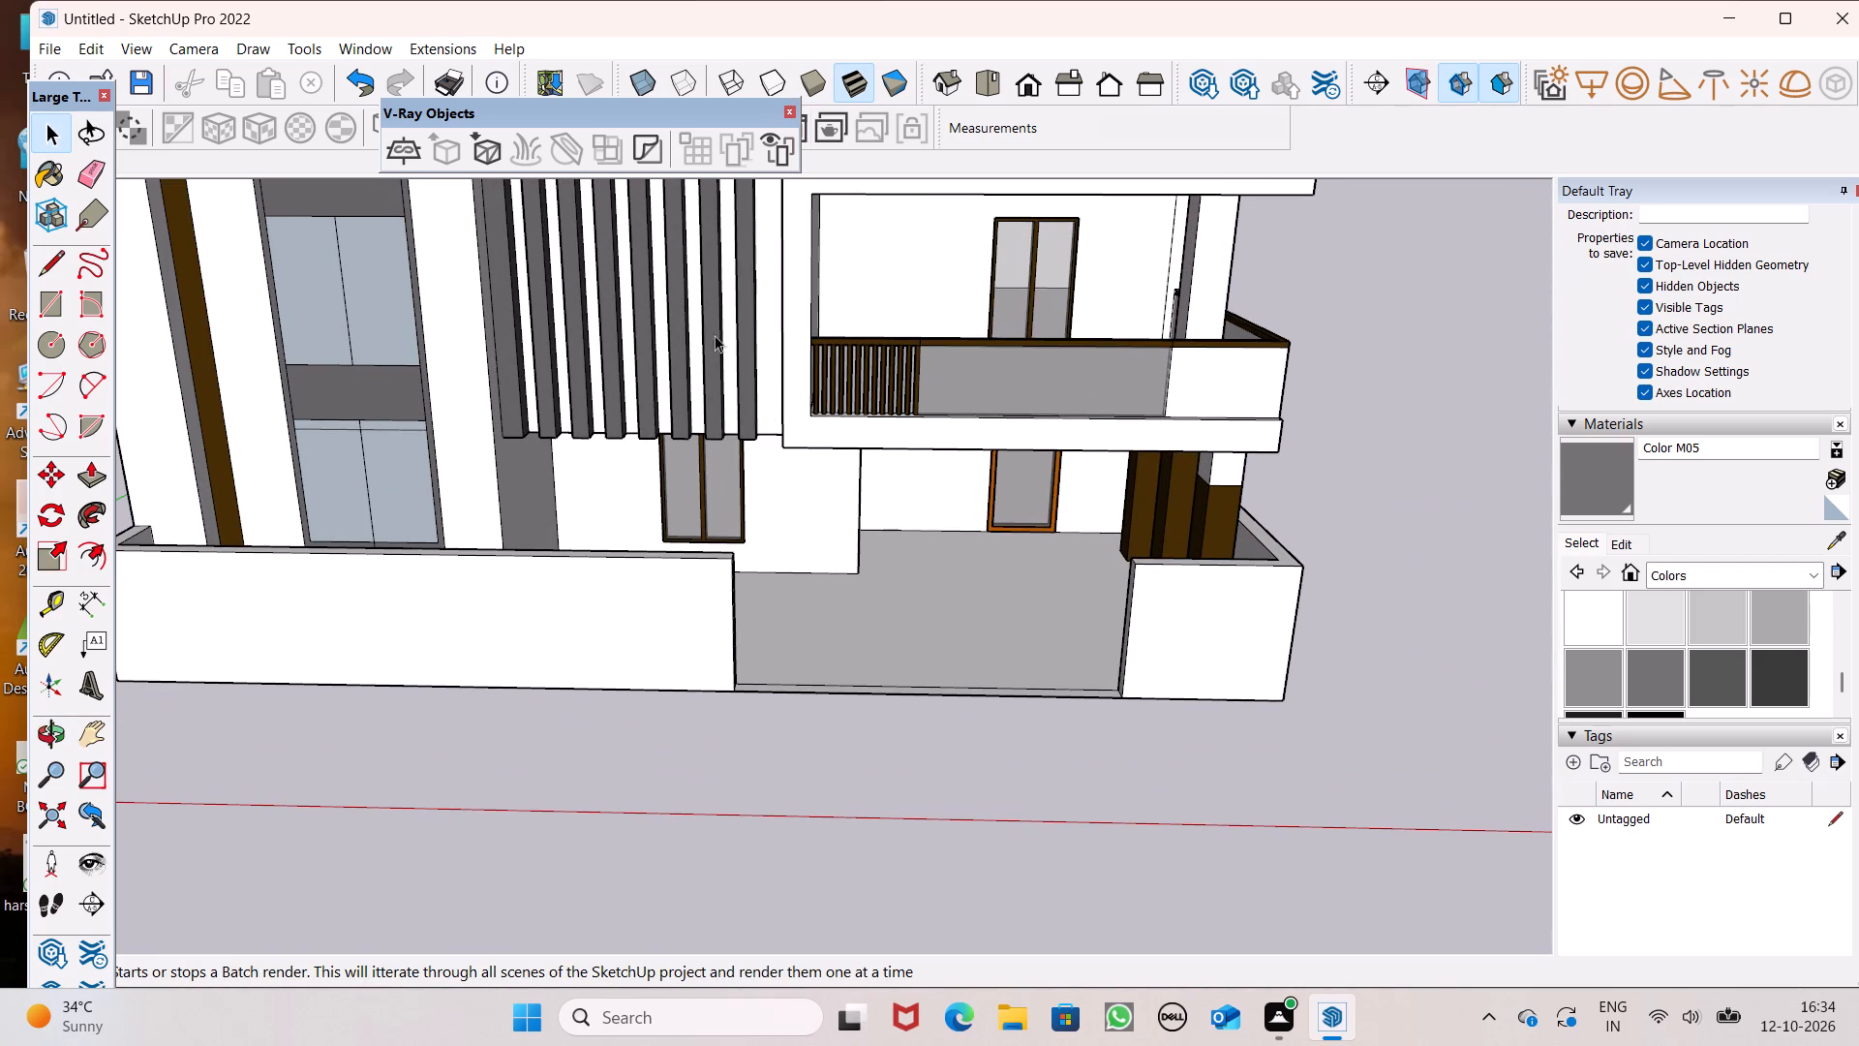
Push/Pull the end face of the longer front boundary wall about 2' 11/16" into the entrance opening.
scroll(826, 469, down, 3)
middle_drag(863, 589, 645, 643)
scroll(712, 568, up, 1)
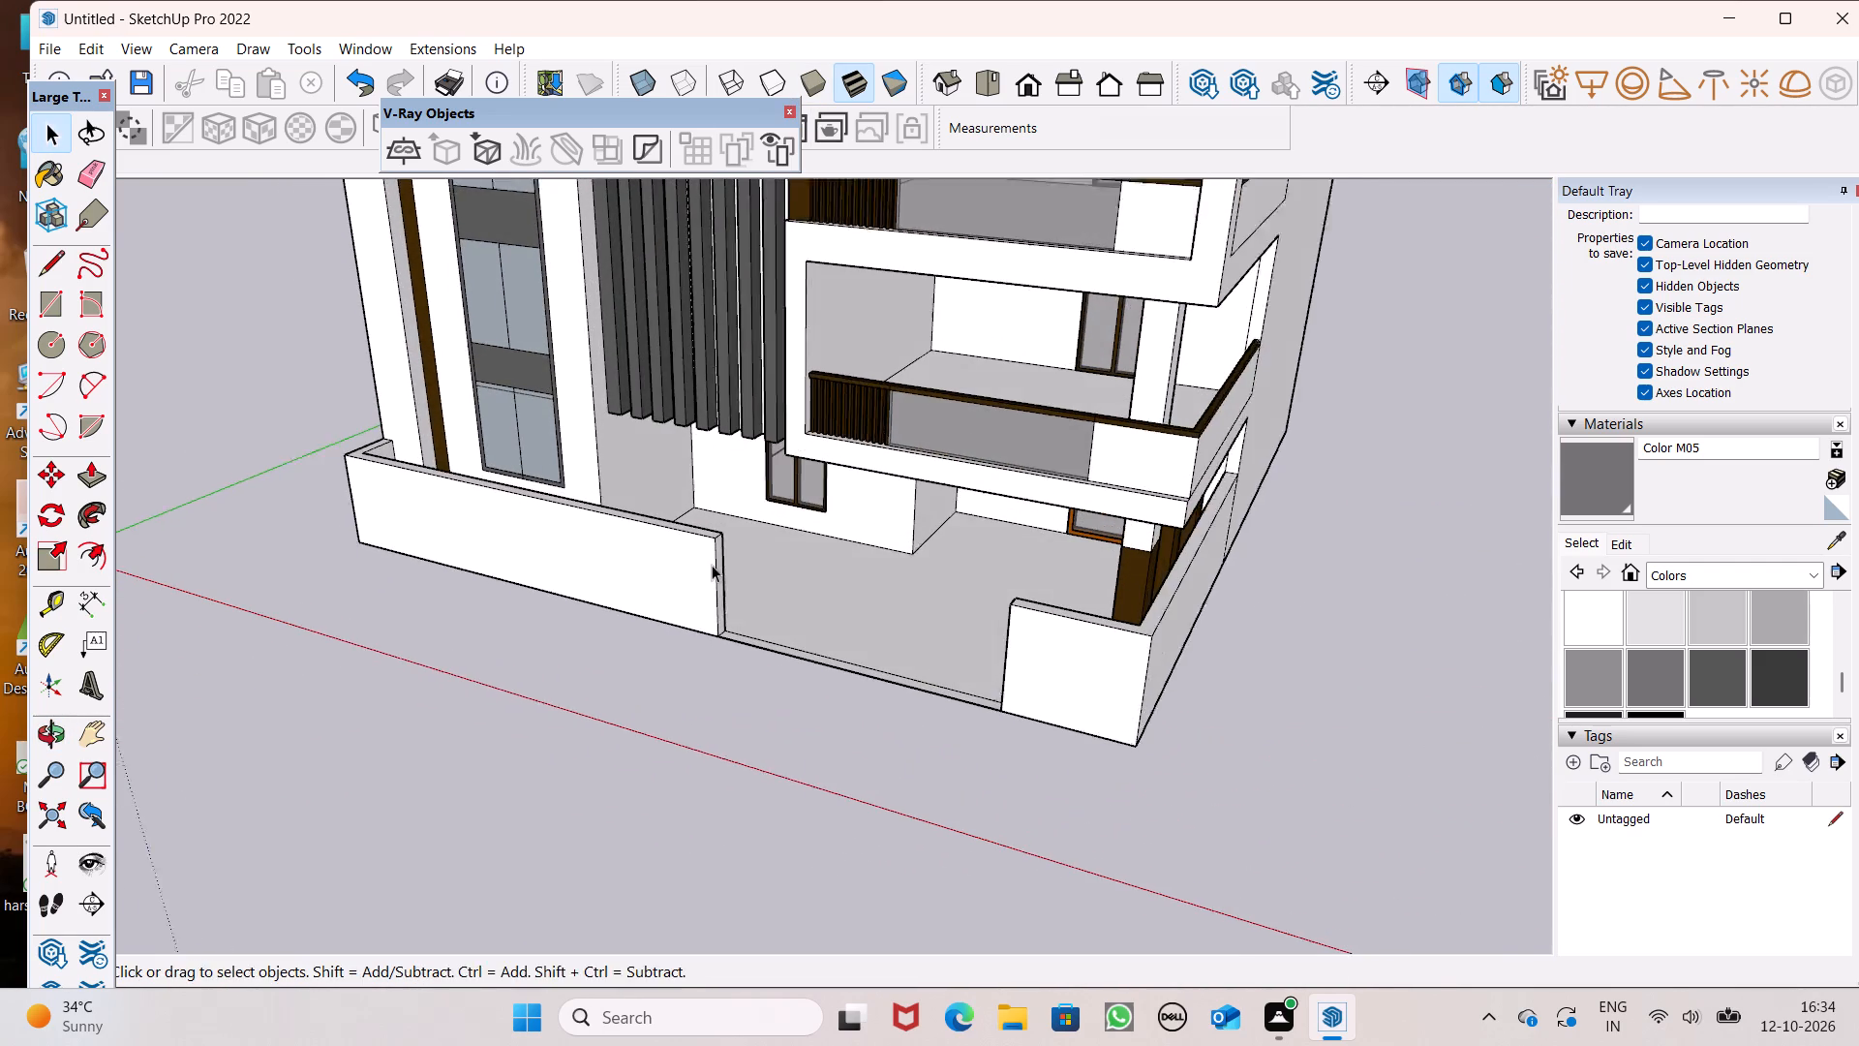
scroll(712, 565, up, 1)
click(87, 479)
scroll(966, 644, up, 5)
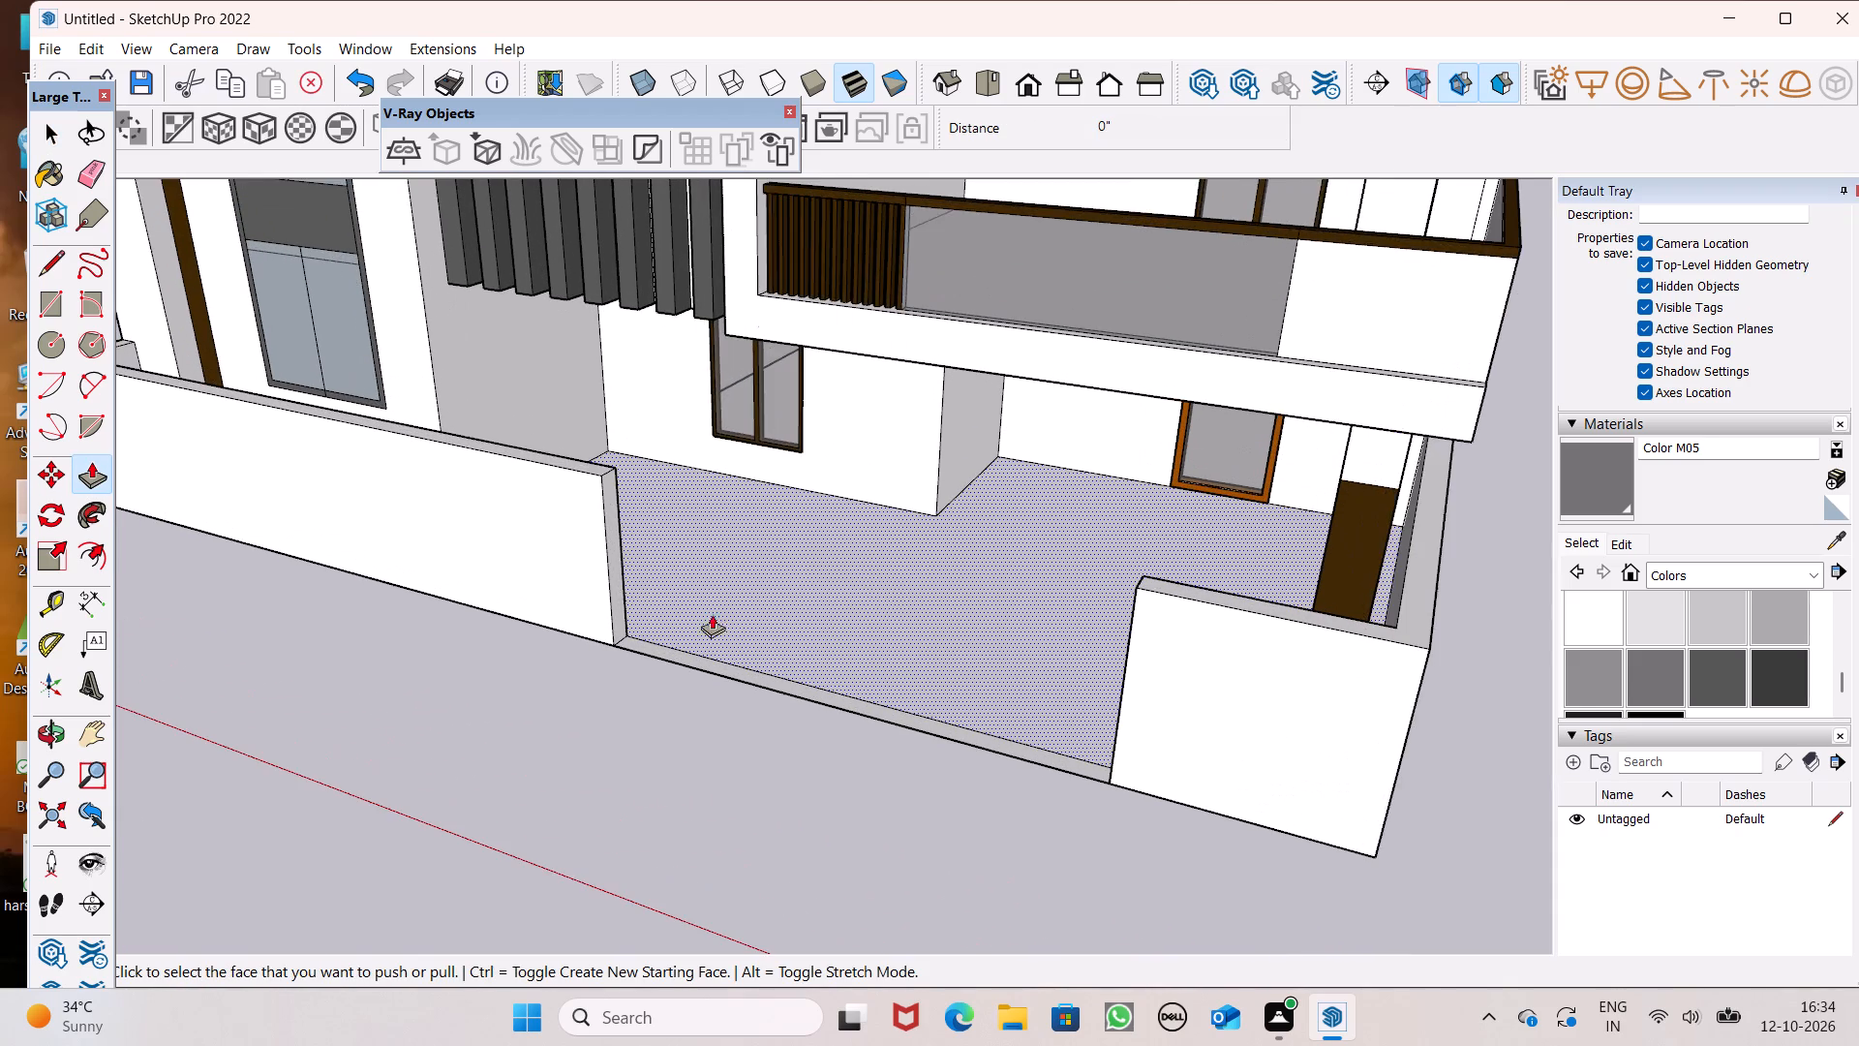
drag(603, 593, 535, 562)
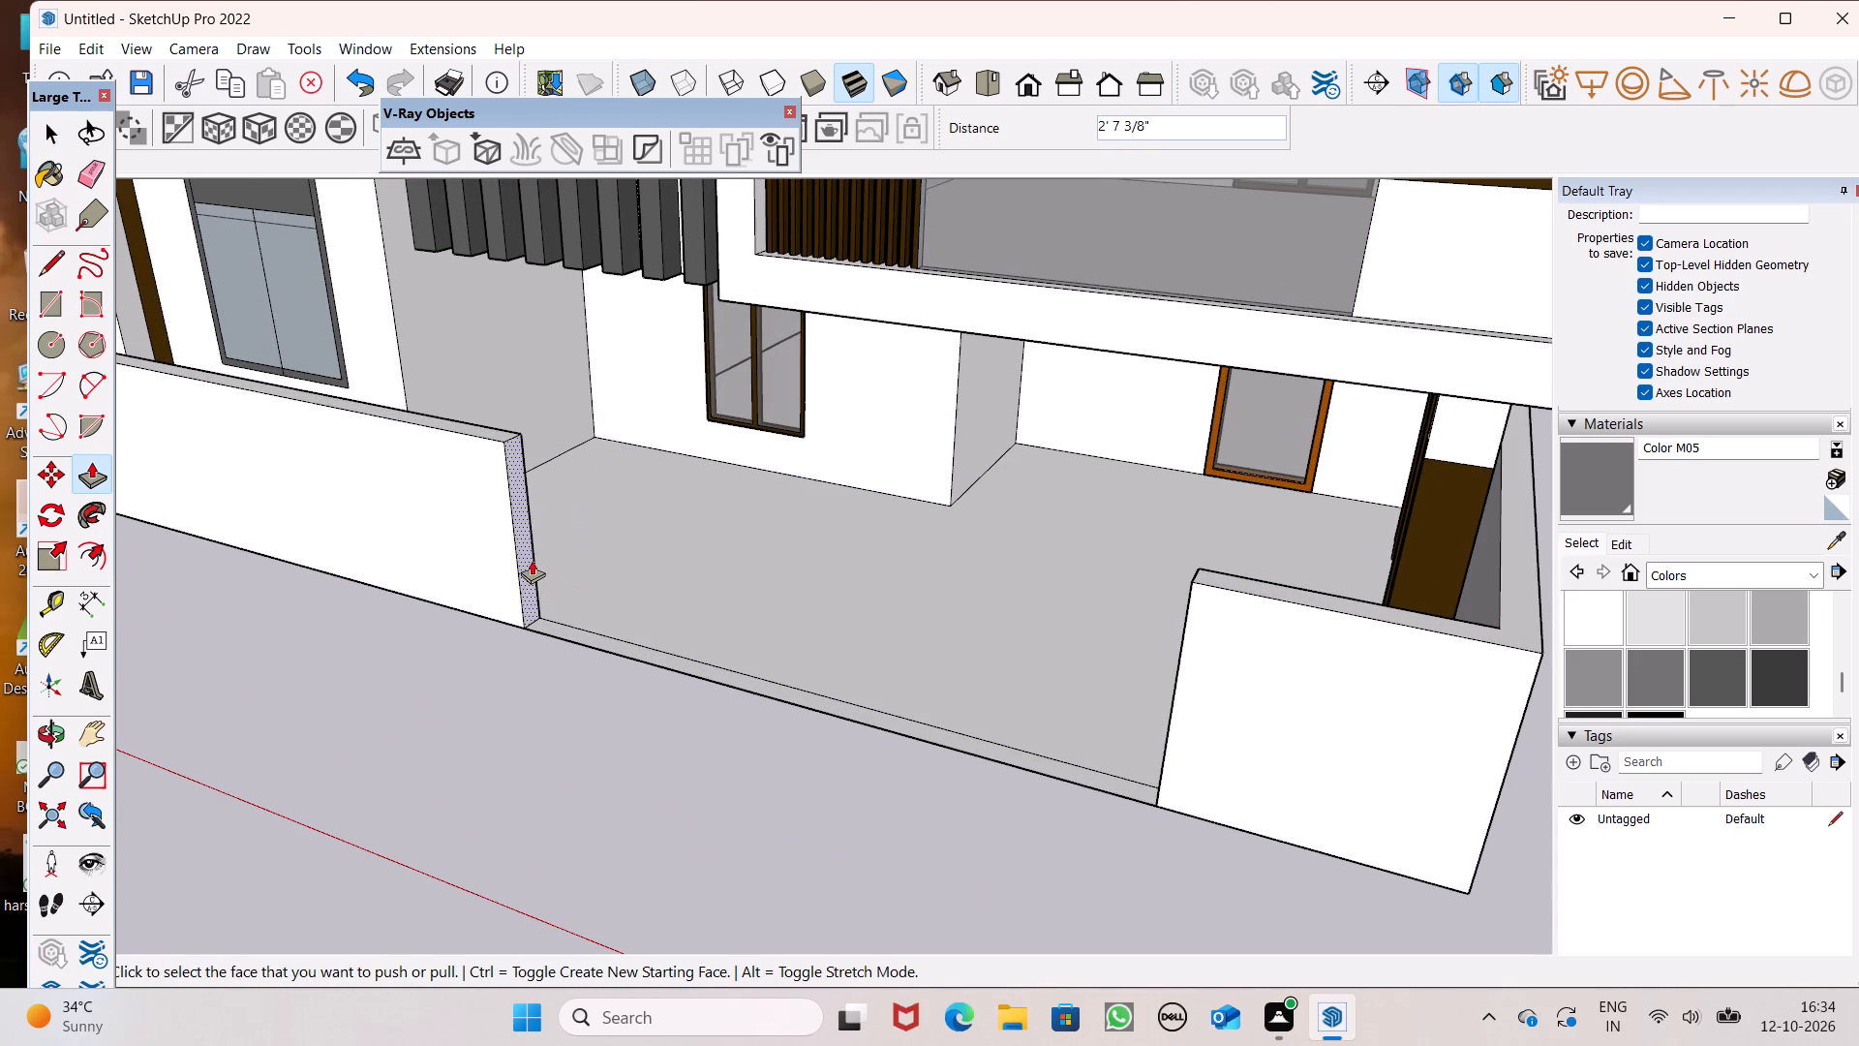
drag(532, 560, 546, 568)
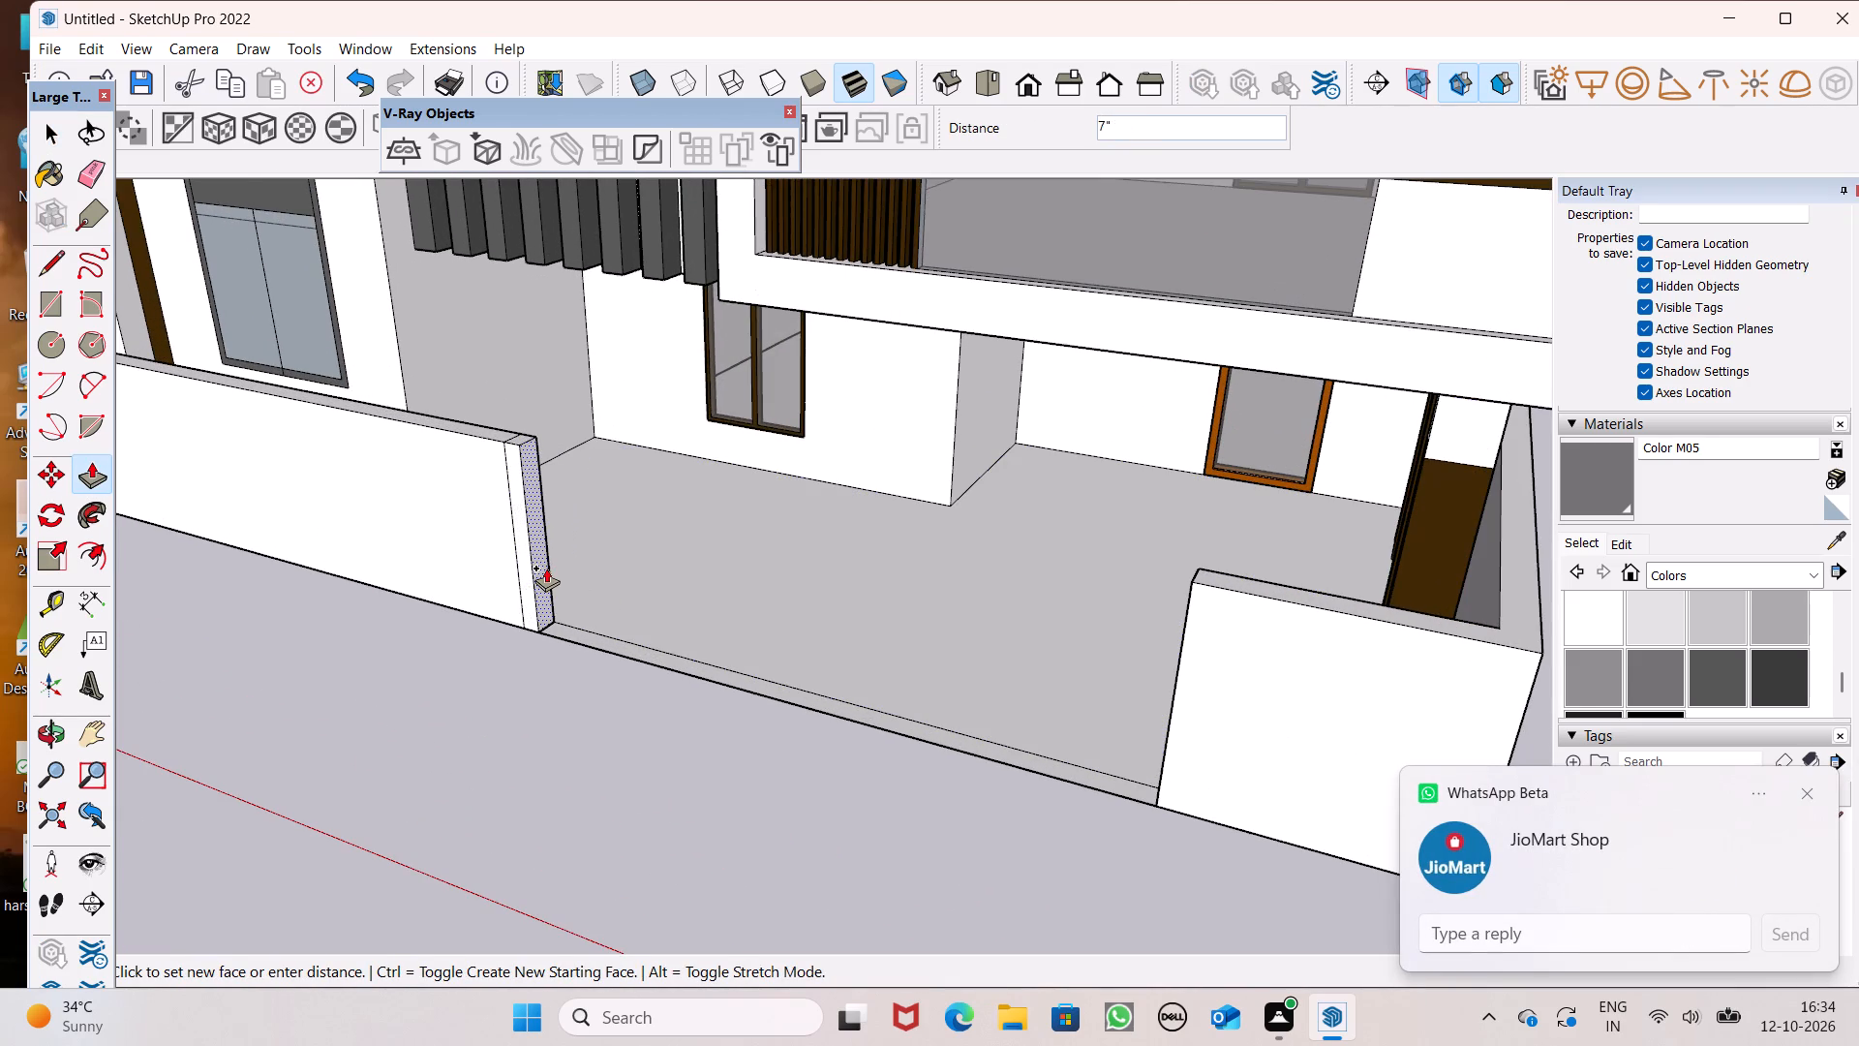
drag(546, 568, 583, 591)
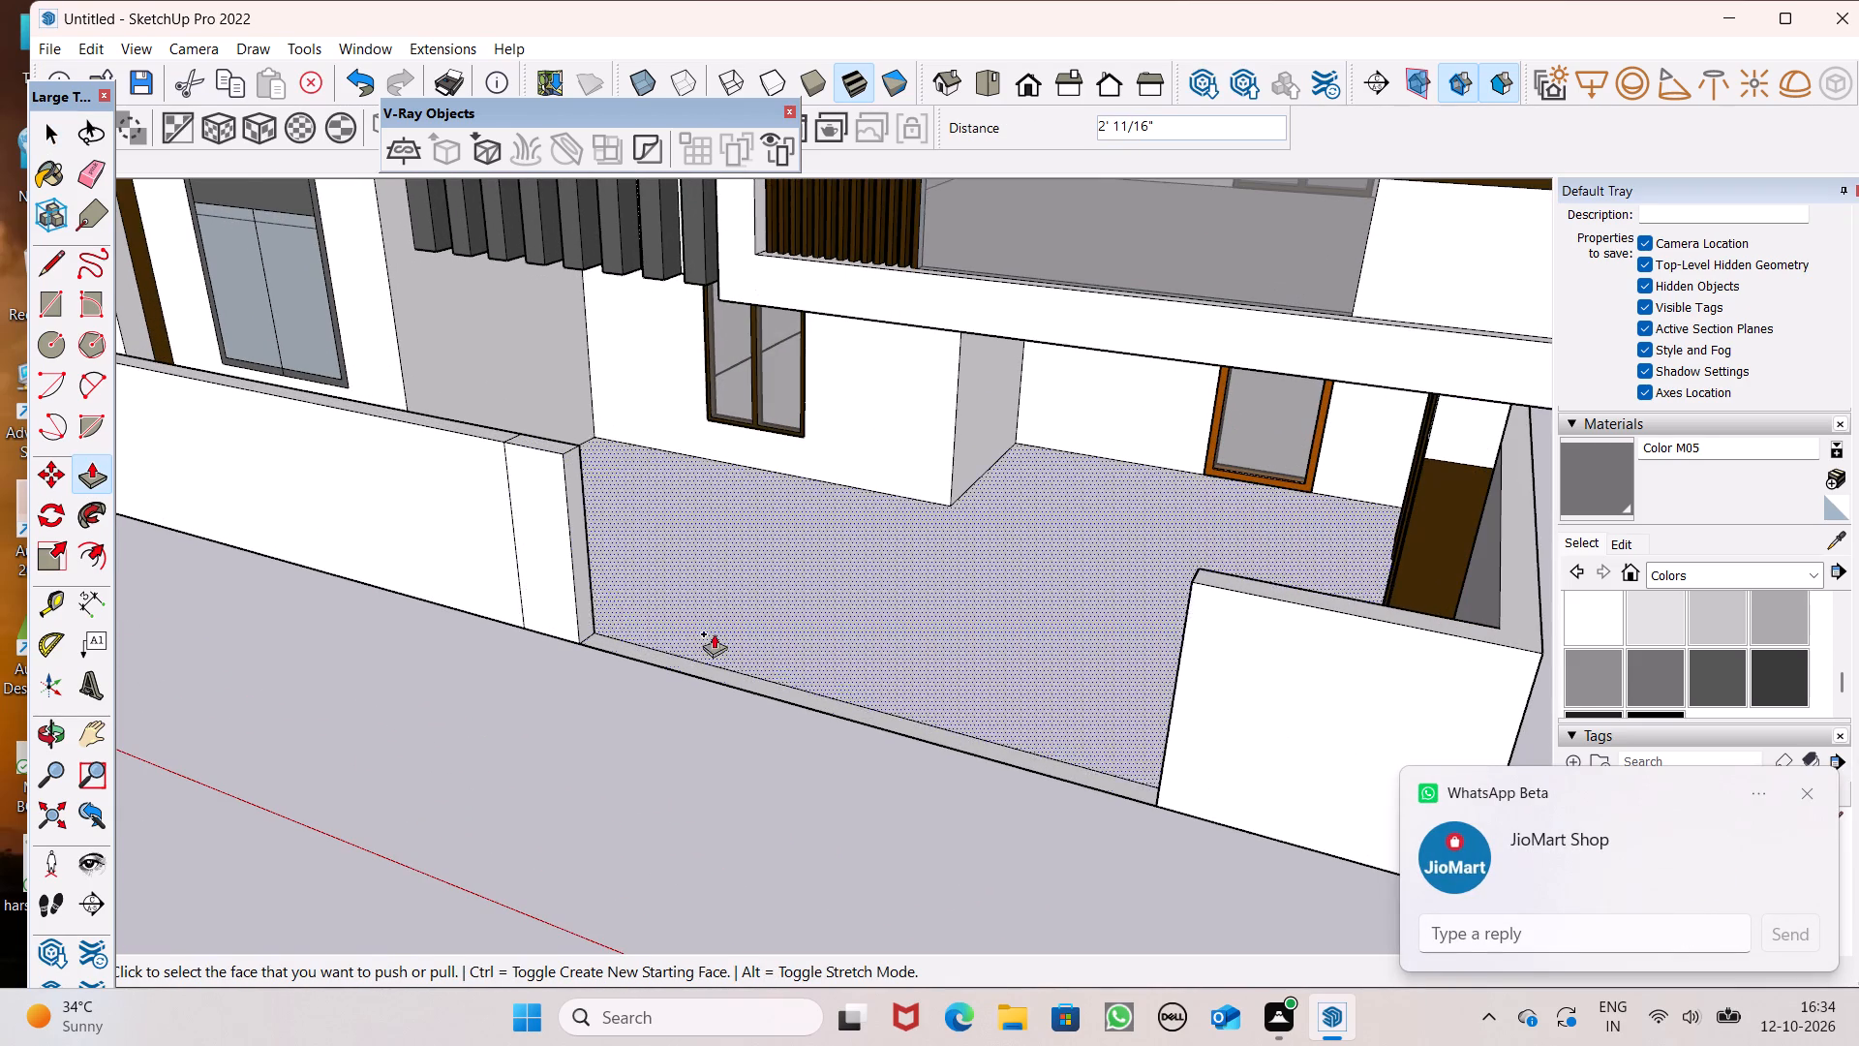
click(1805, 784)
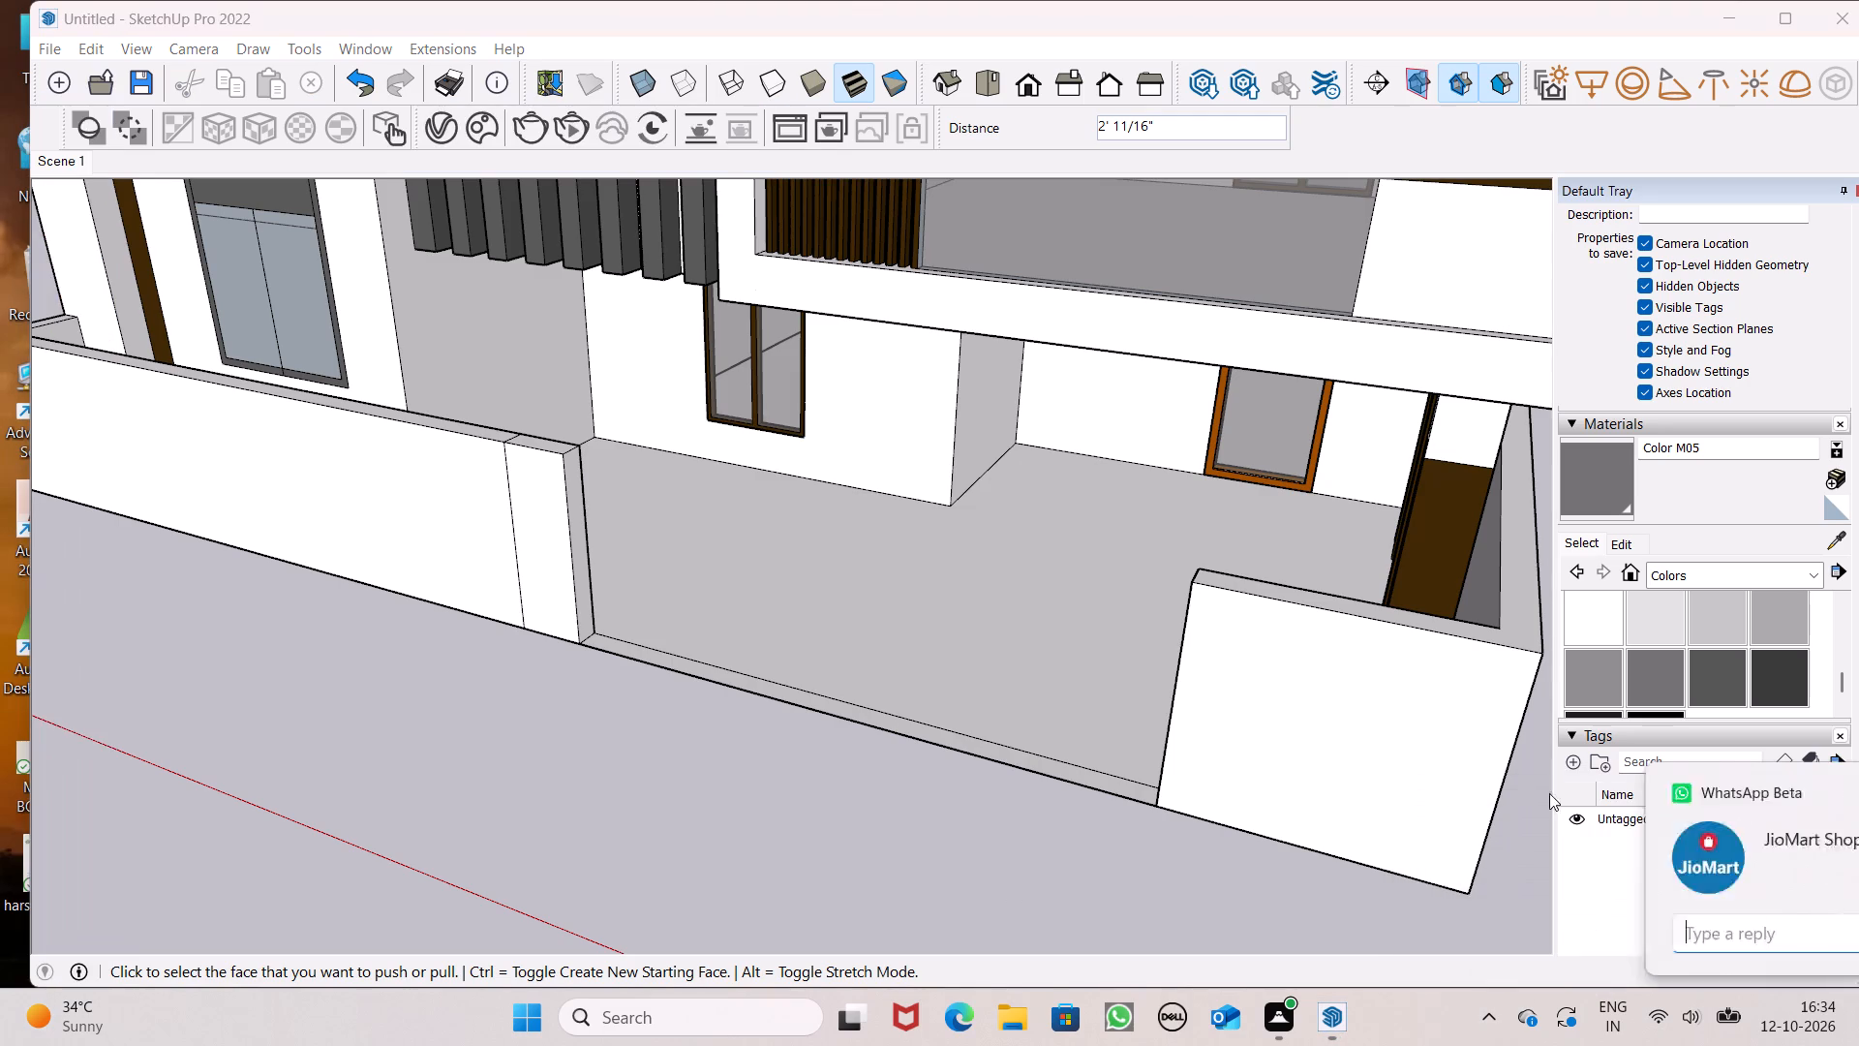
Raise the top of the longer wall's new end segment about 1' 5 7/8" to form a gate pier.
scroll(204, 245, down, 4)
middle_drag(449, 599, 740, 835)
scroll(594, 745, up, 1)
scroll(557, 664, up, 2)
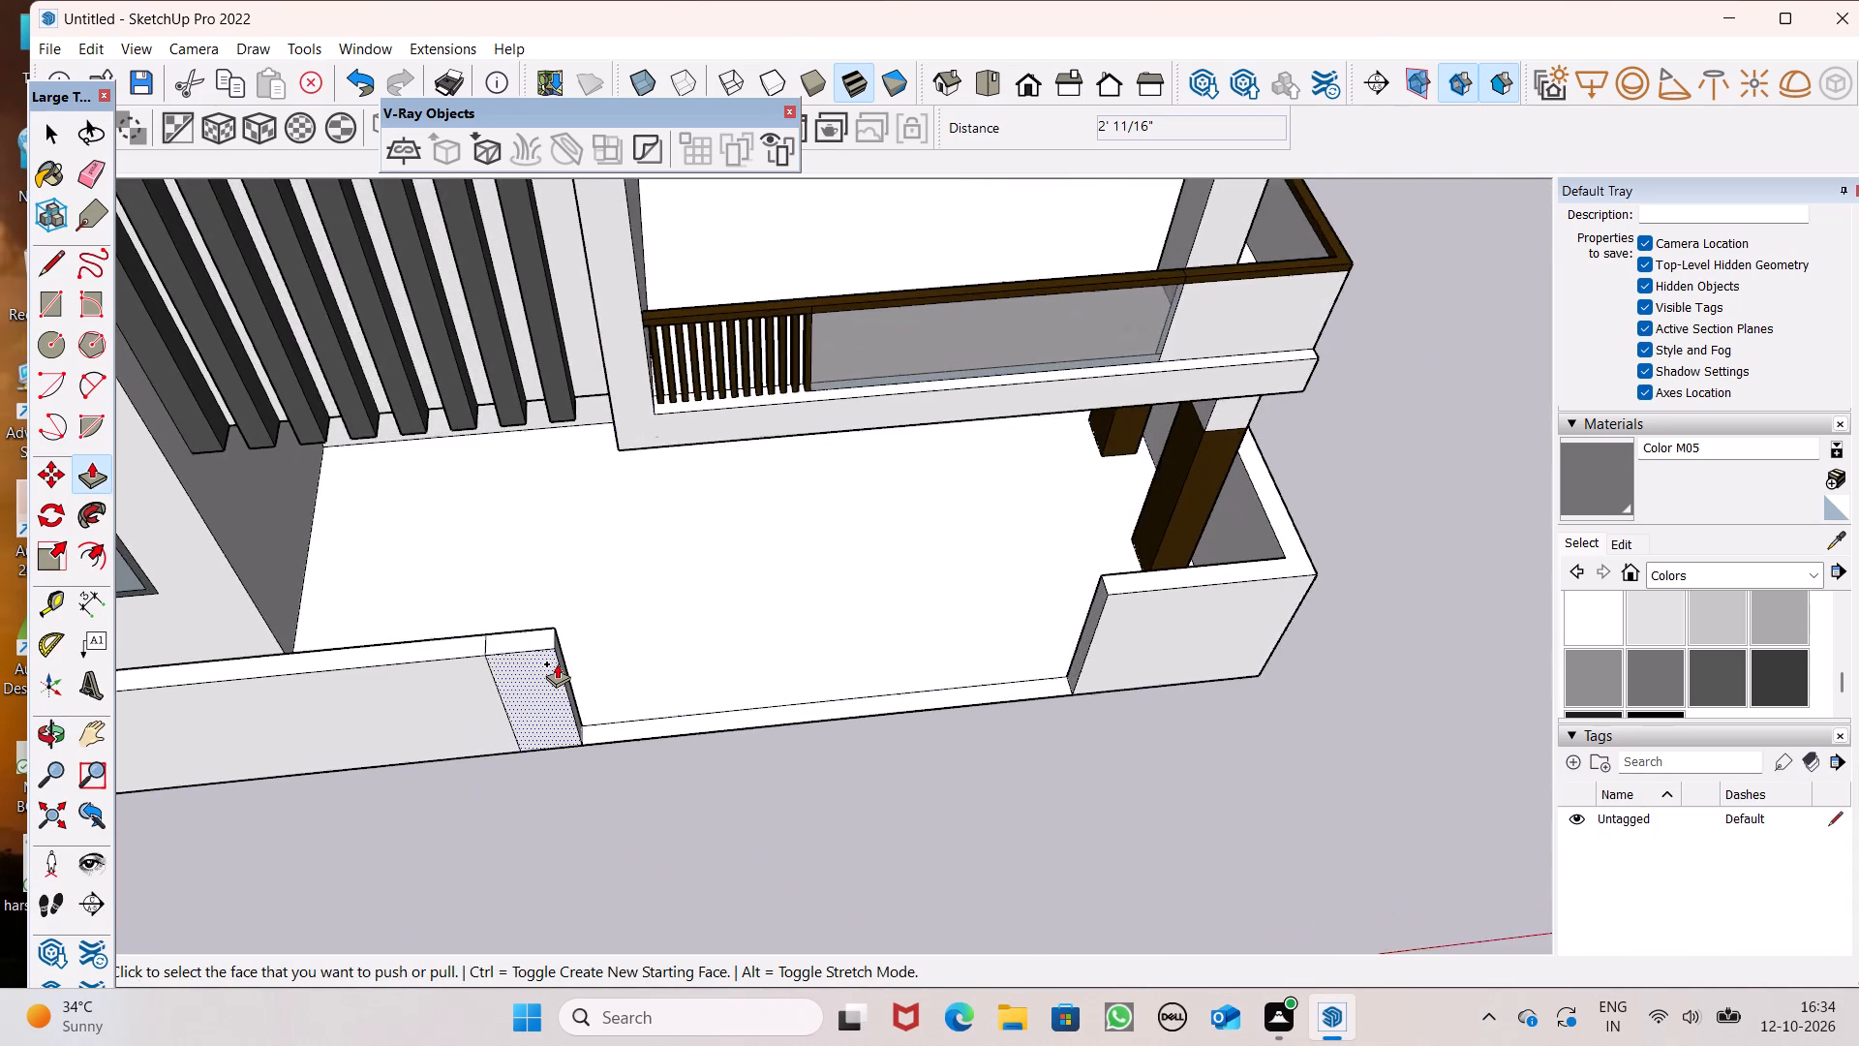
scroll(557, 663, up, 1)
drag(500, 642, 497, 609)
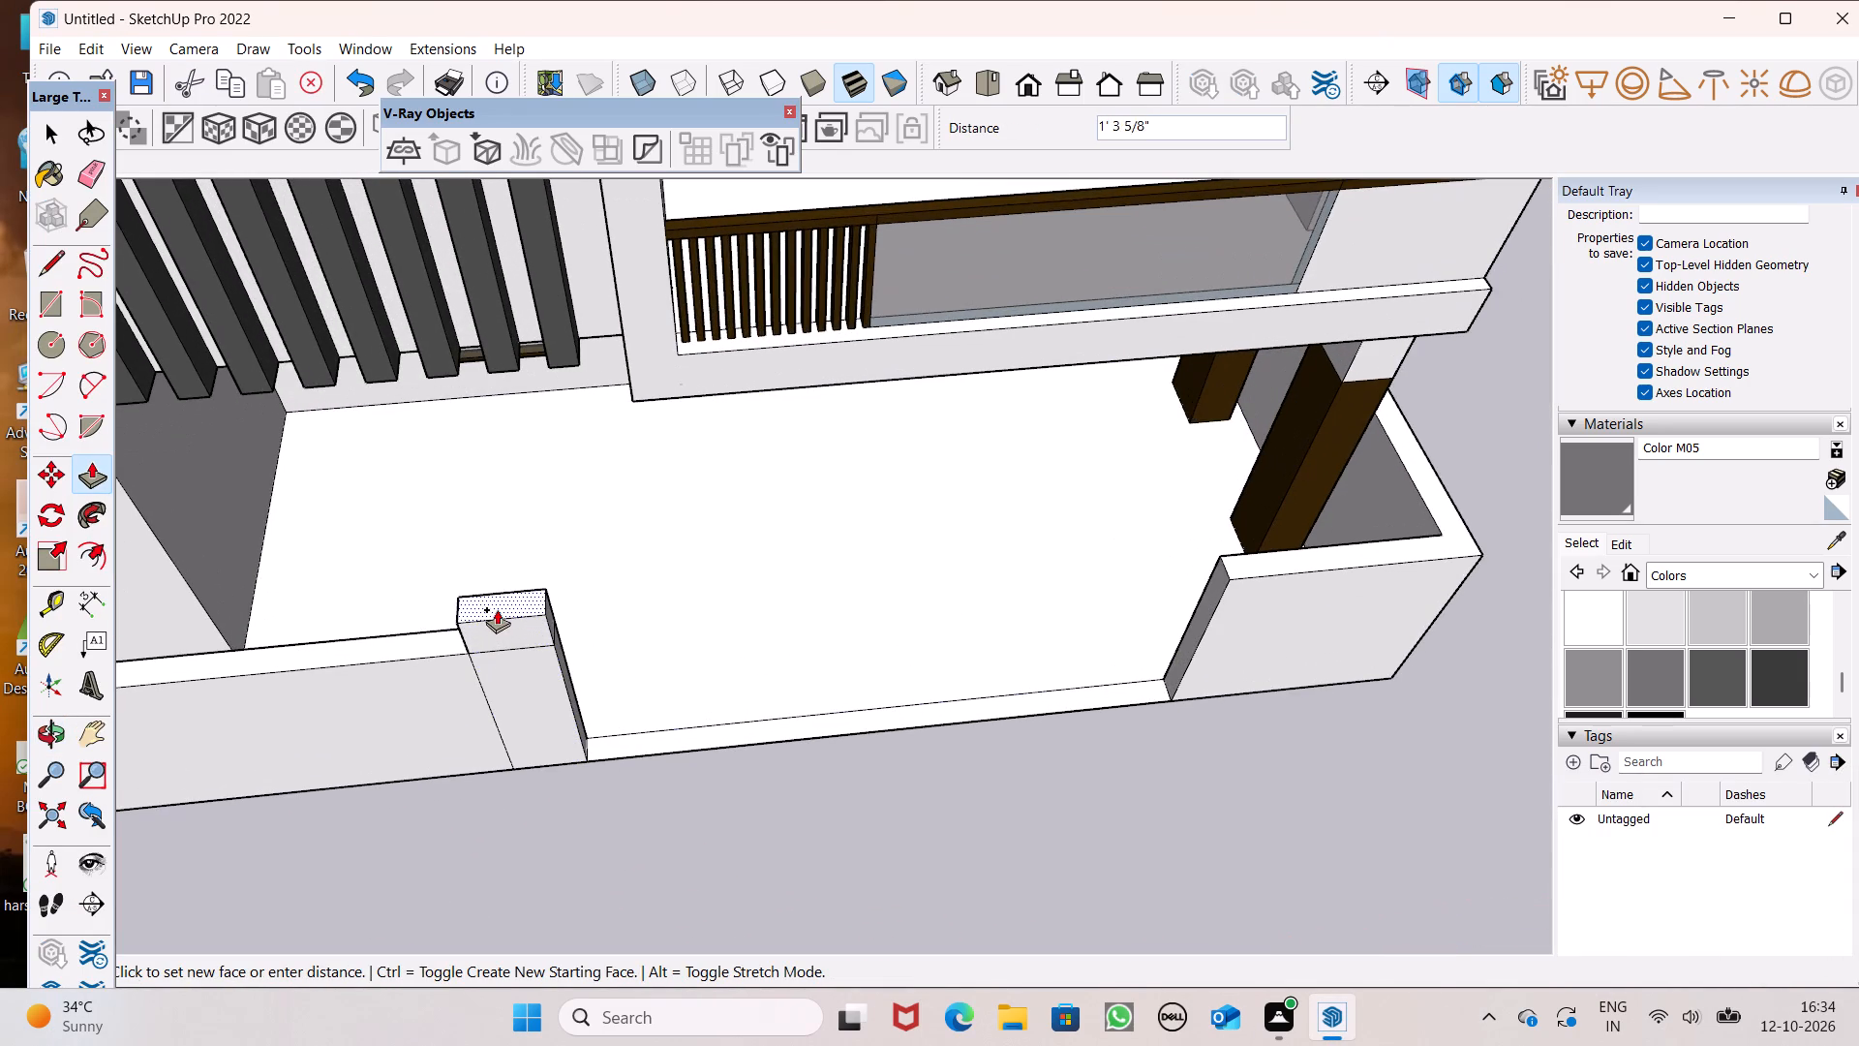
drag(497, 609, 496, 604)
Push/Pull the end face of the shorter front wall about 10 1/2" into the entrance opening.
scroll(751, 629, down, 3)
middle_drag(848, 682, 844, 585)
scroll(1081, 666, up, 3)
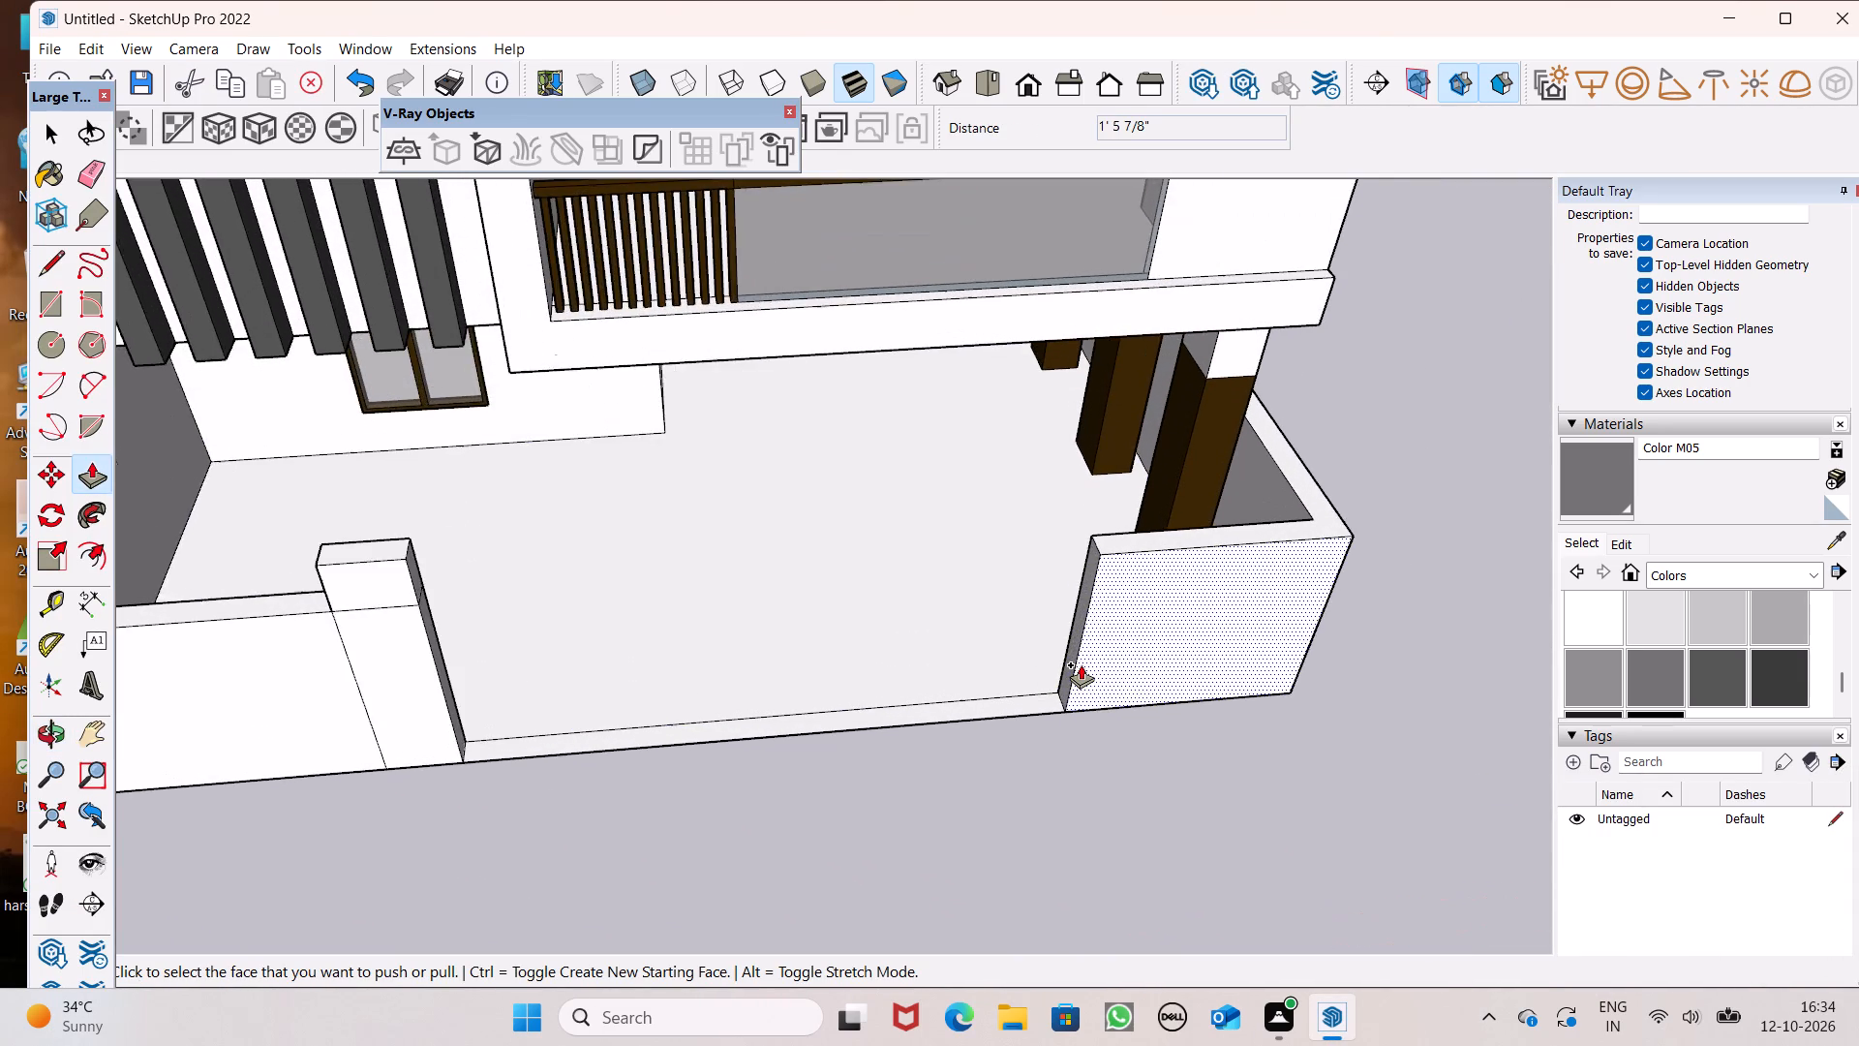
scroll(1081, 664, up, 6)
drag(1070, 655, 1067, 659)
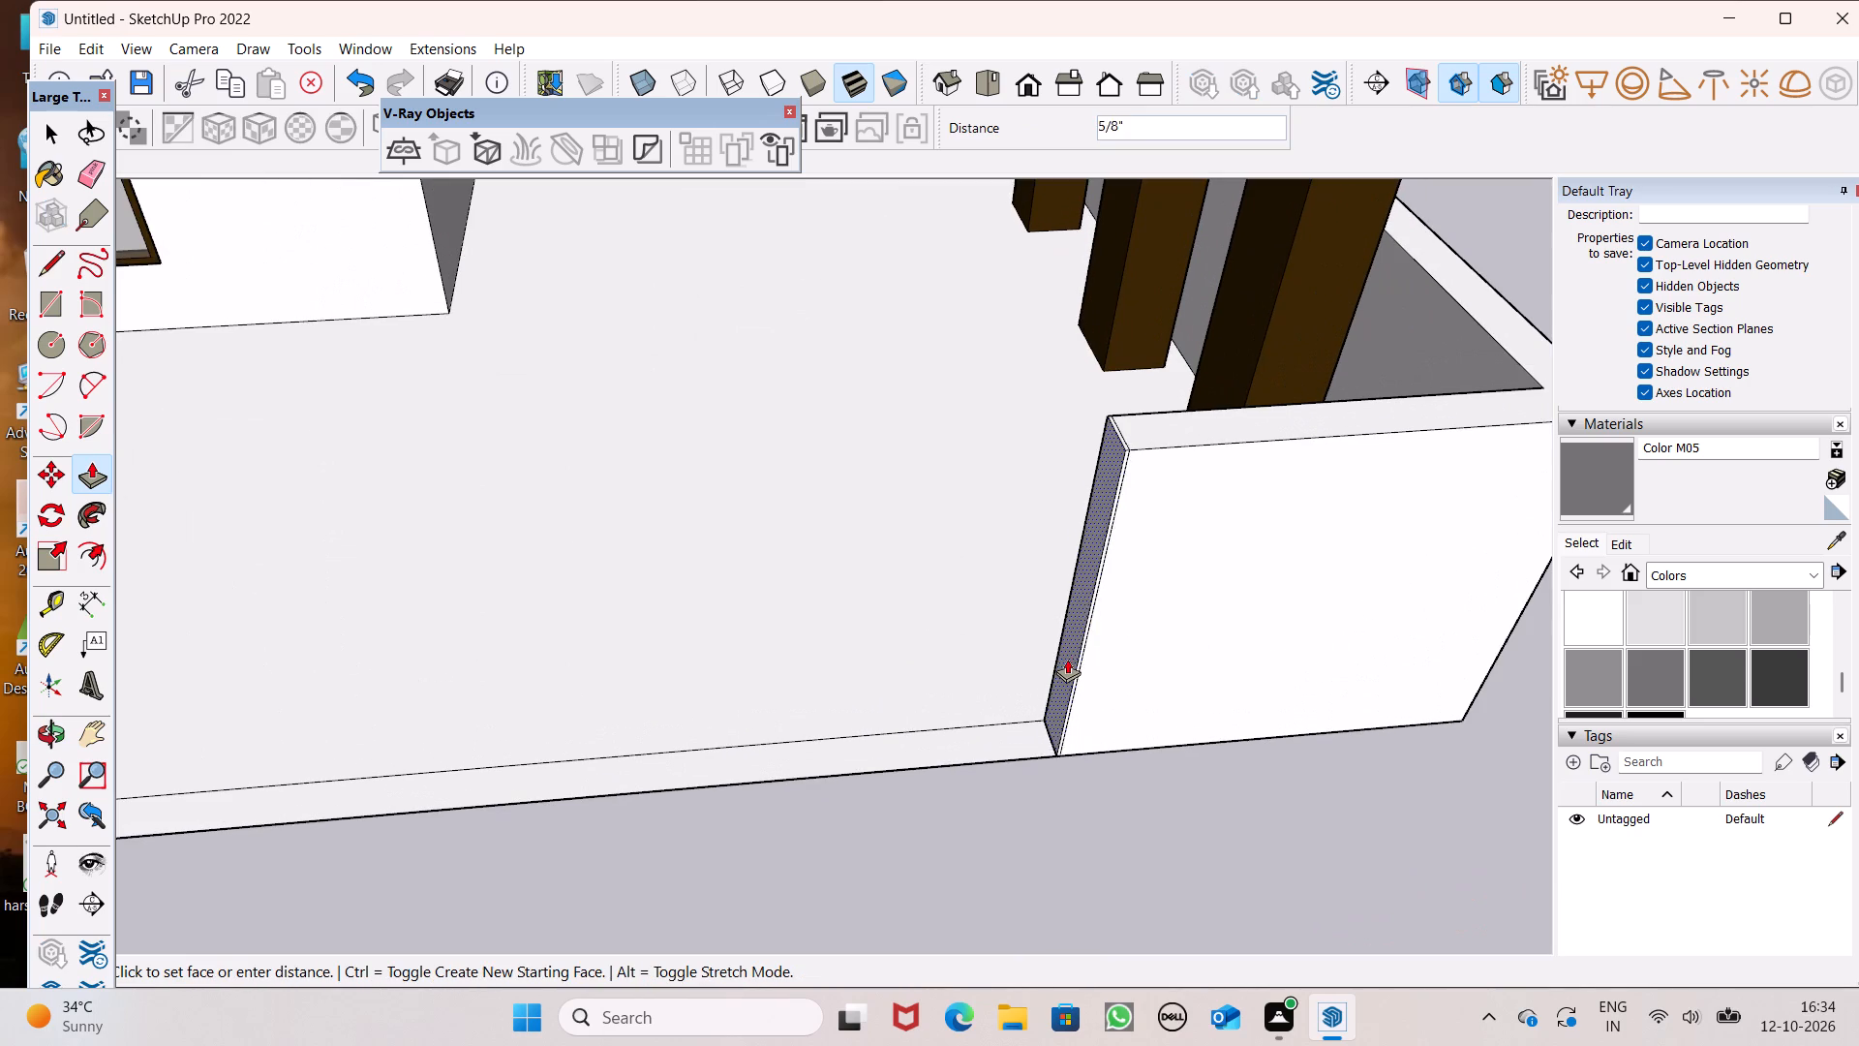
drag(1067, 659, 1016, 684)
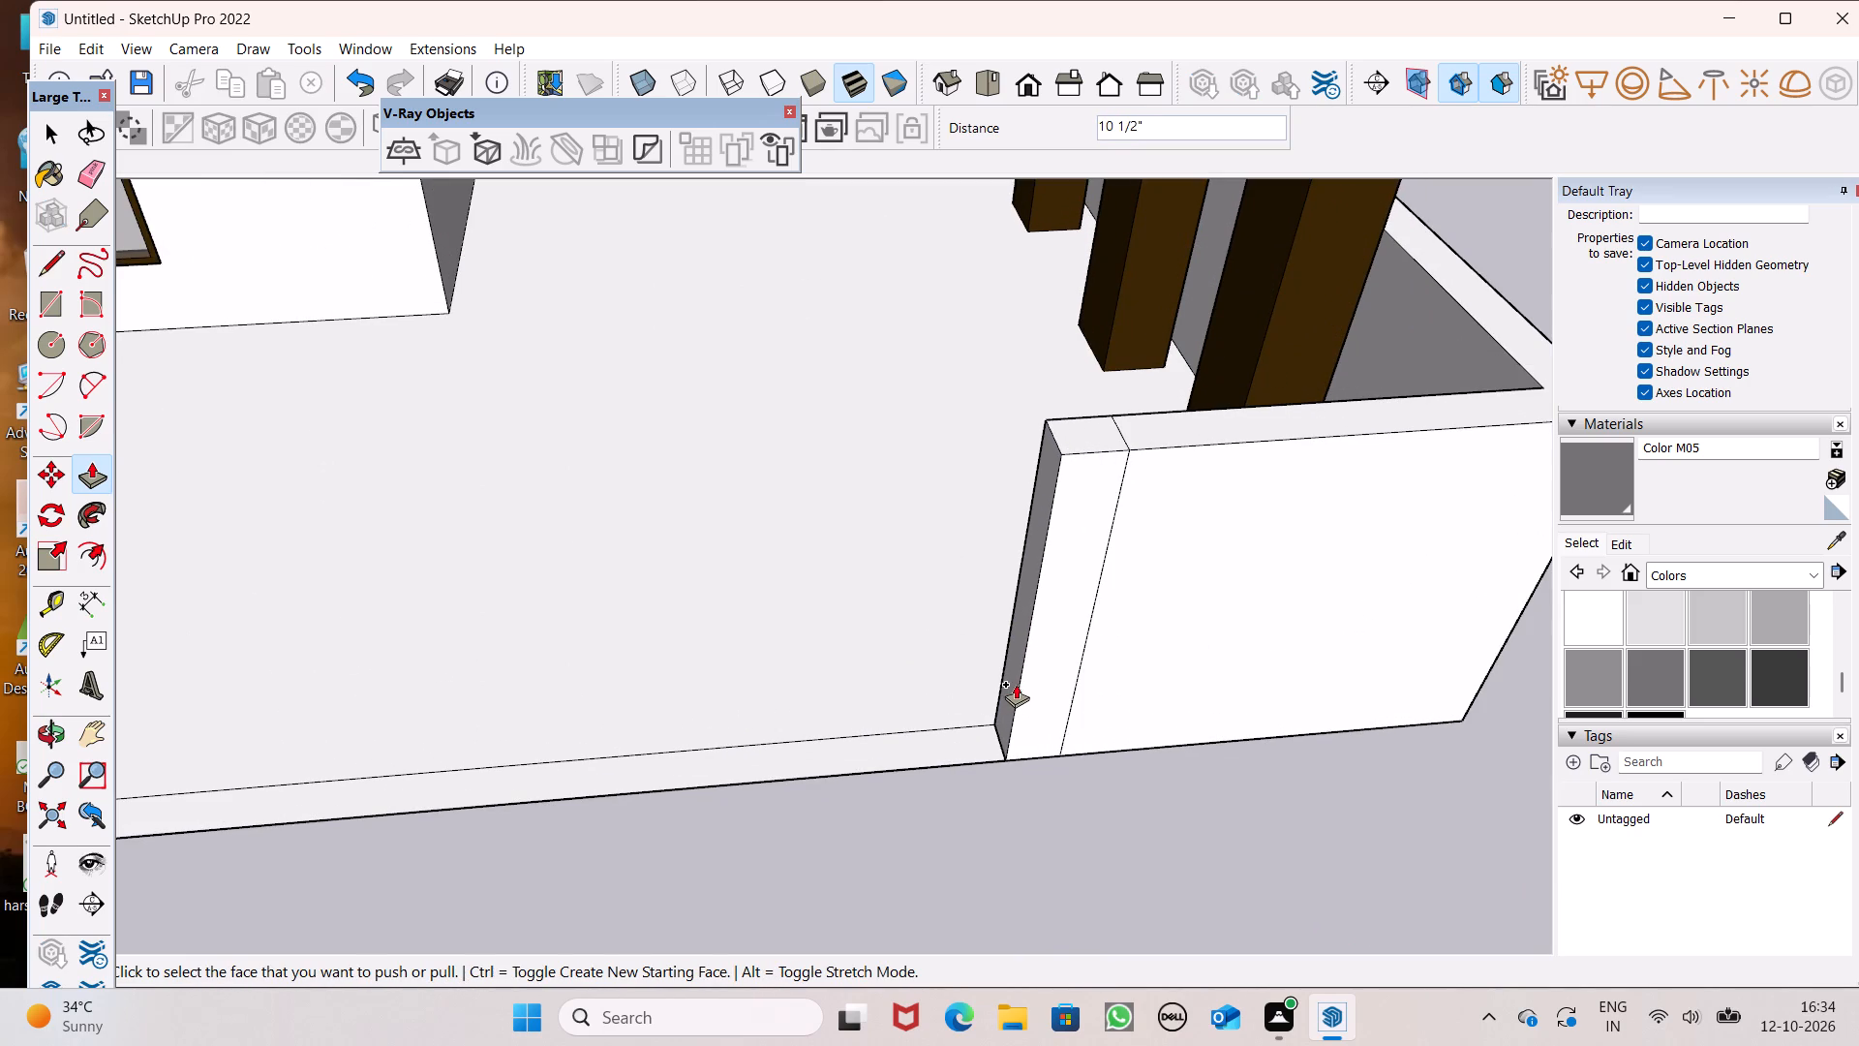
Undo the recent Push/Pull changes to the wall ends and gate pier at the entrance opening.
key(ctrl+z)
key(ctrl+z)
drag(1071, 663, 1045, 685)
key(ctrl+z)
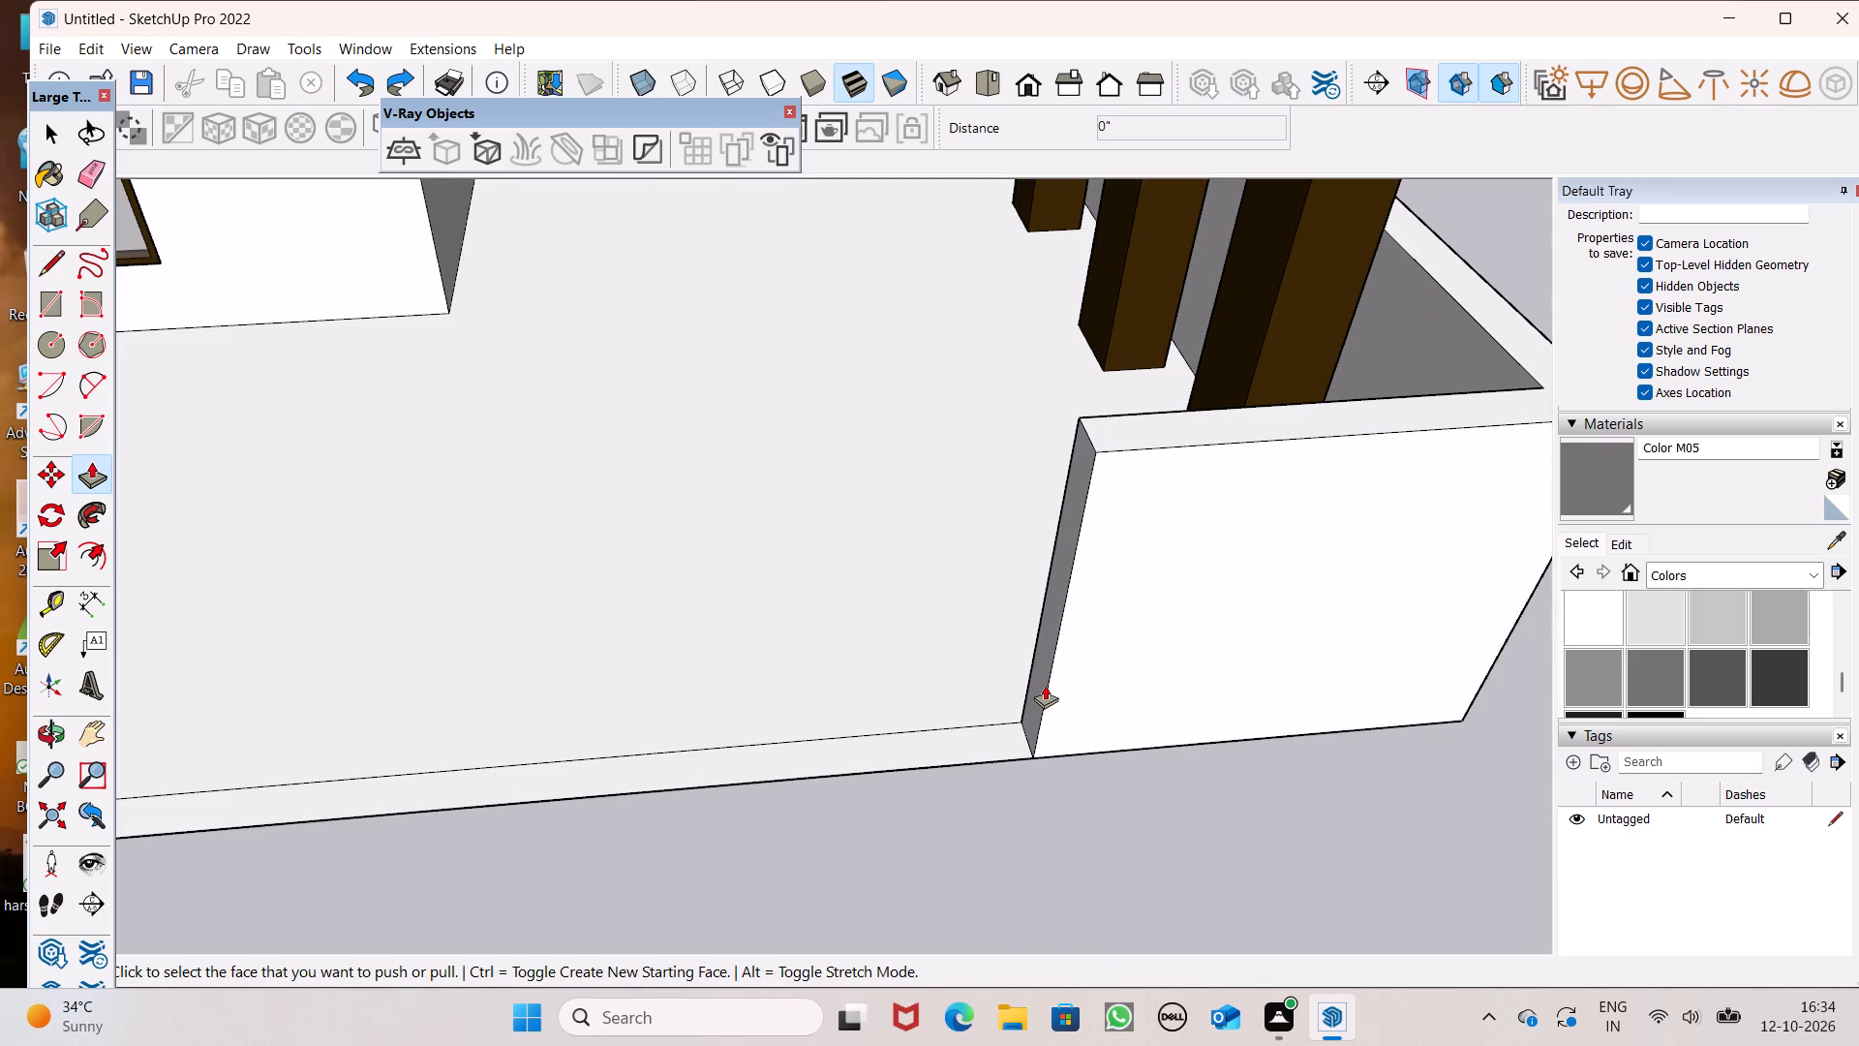
Extend the end of the shorter front wall about 1' 5 5/16" into the entrance opening with Push/Pull.
drag(1068, 667, 1003, 691)
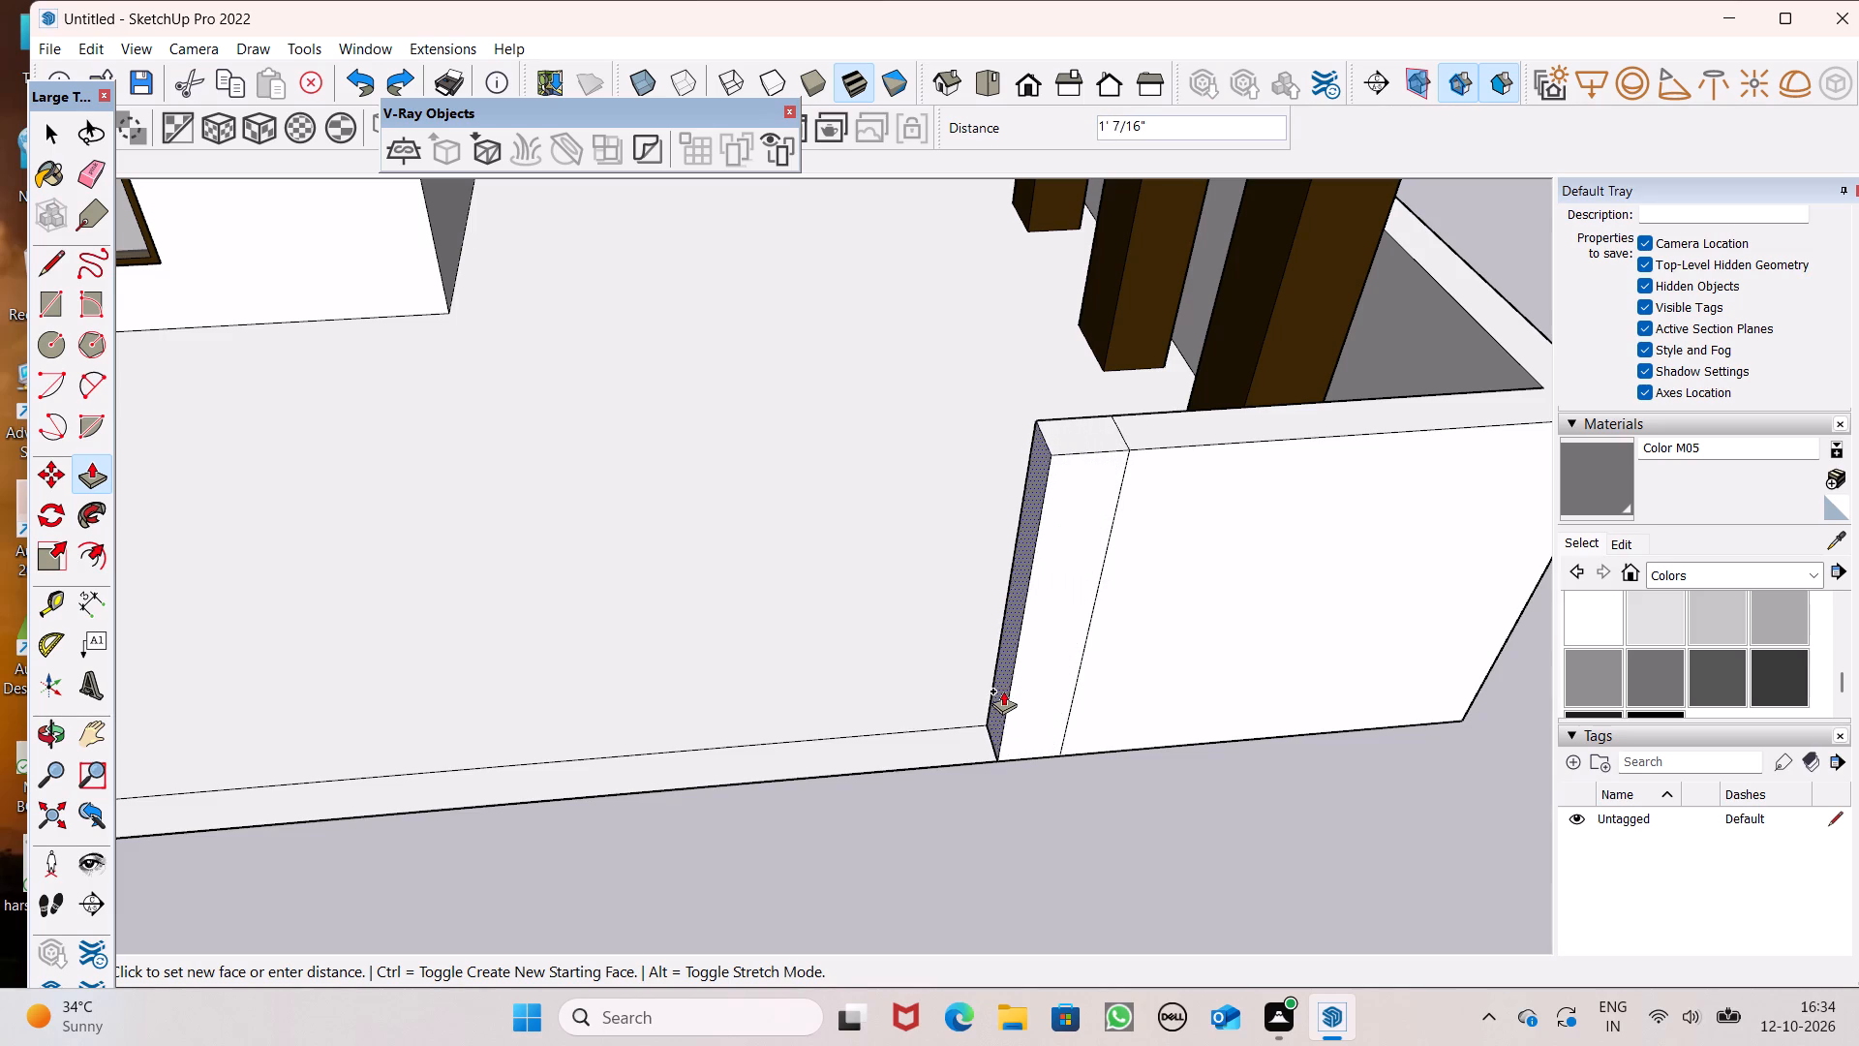
drag(1003, 691, 977, 695)
Extend the end of the longer front wall about 1' 8 3/8" into the entrance opening with Push/Pull.
scroll(1151, 622, down, 9)
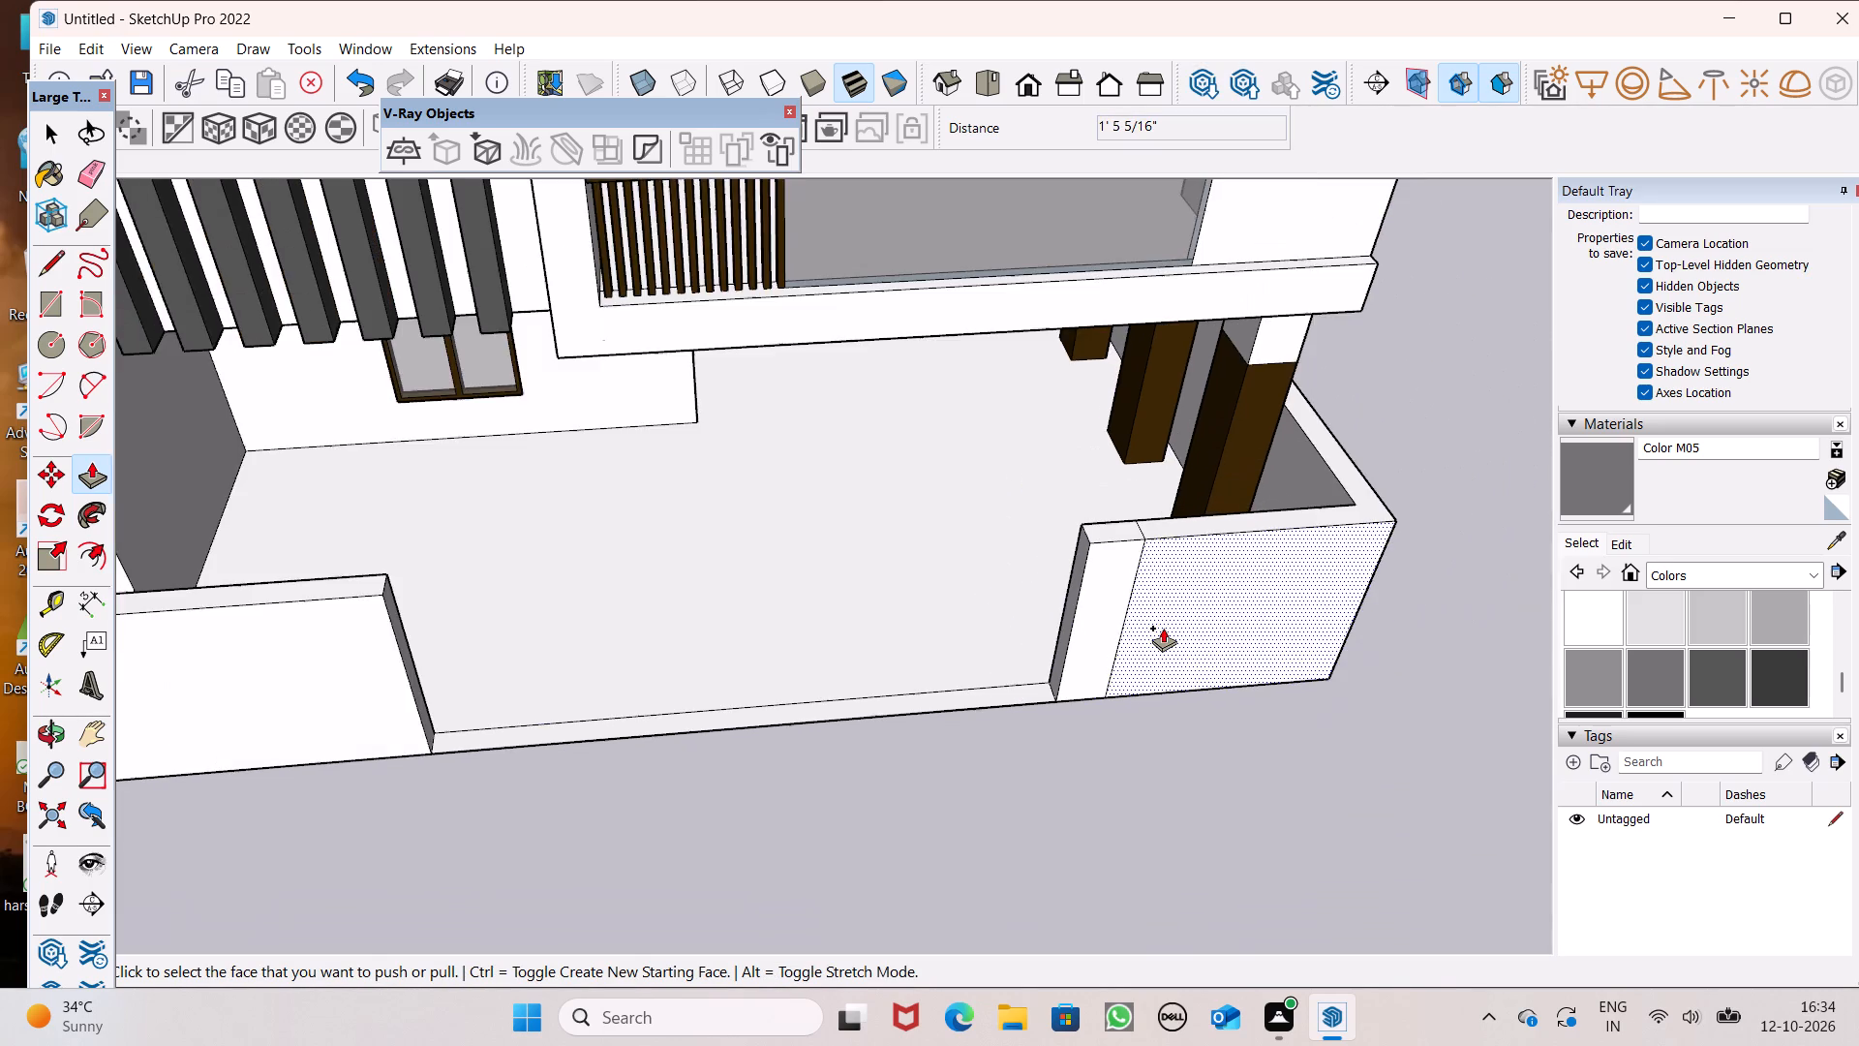
scroll(1088, 636, up, 1)
middle_drag(613, 705, 362, 639)
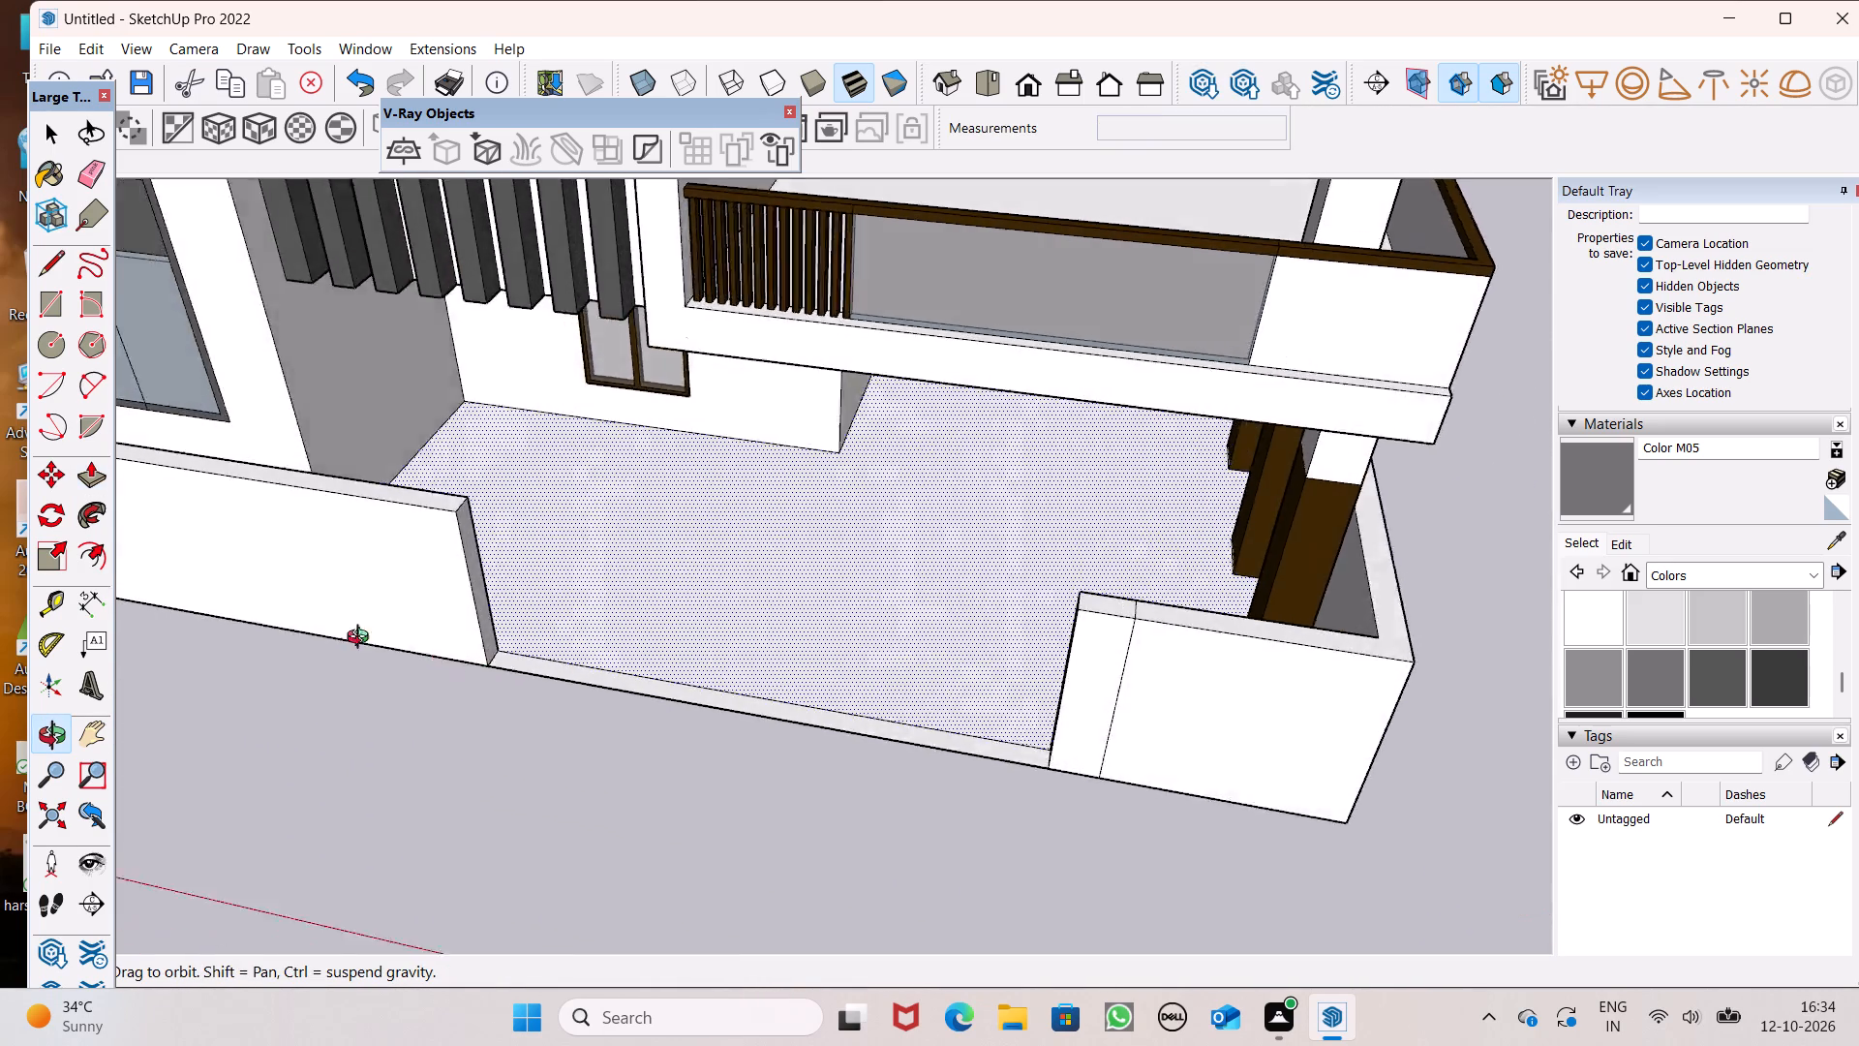
middle_drag(362, 639, 274, 584)
scroll(488, 560, up, 5)
drag(539, 583, 534, 583)
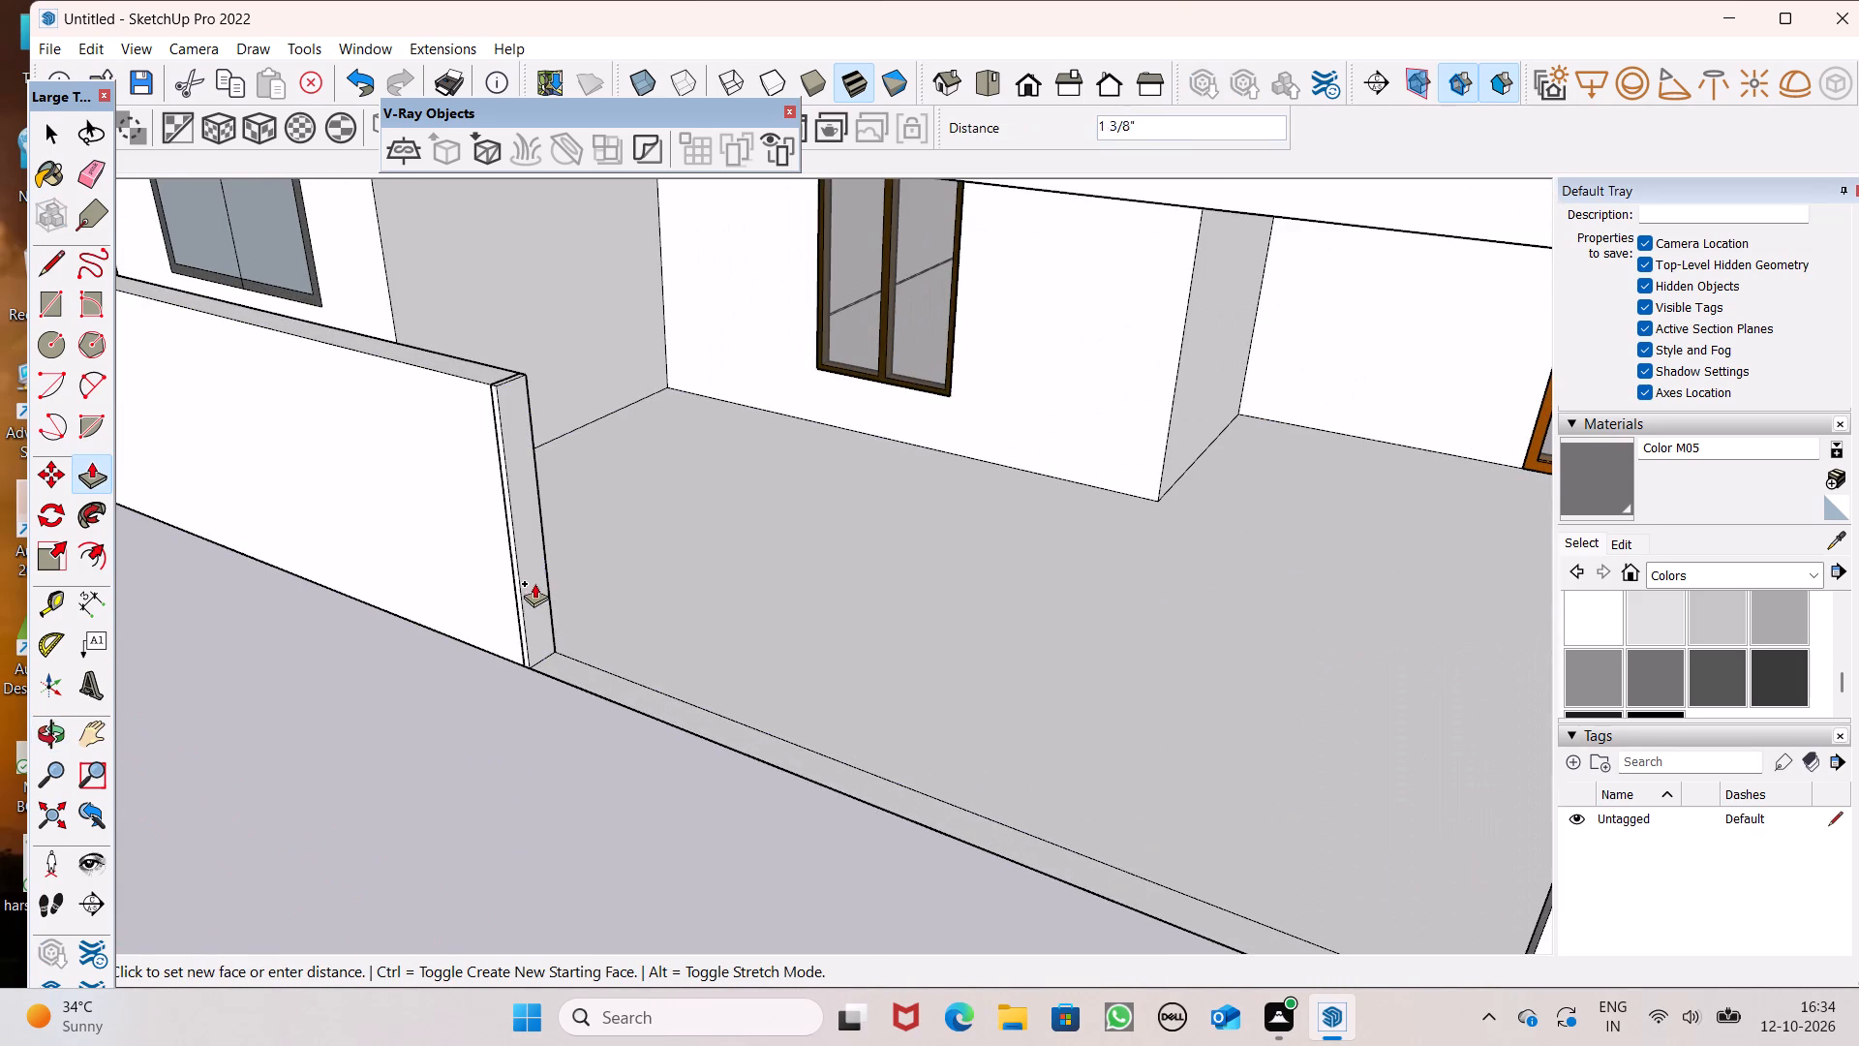
drag(534, 583, 587, 651)
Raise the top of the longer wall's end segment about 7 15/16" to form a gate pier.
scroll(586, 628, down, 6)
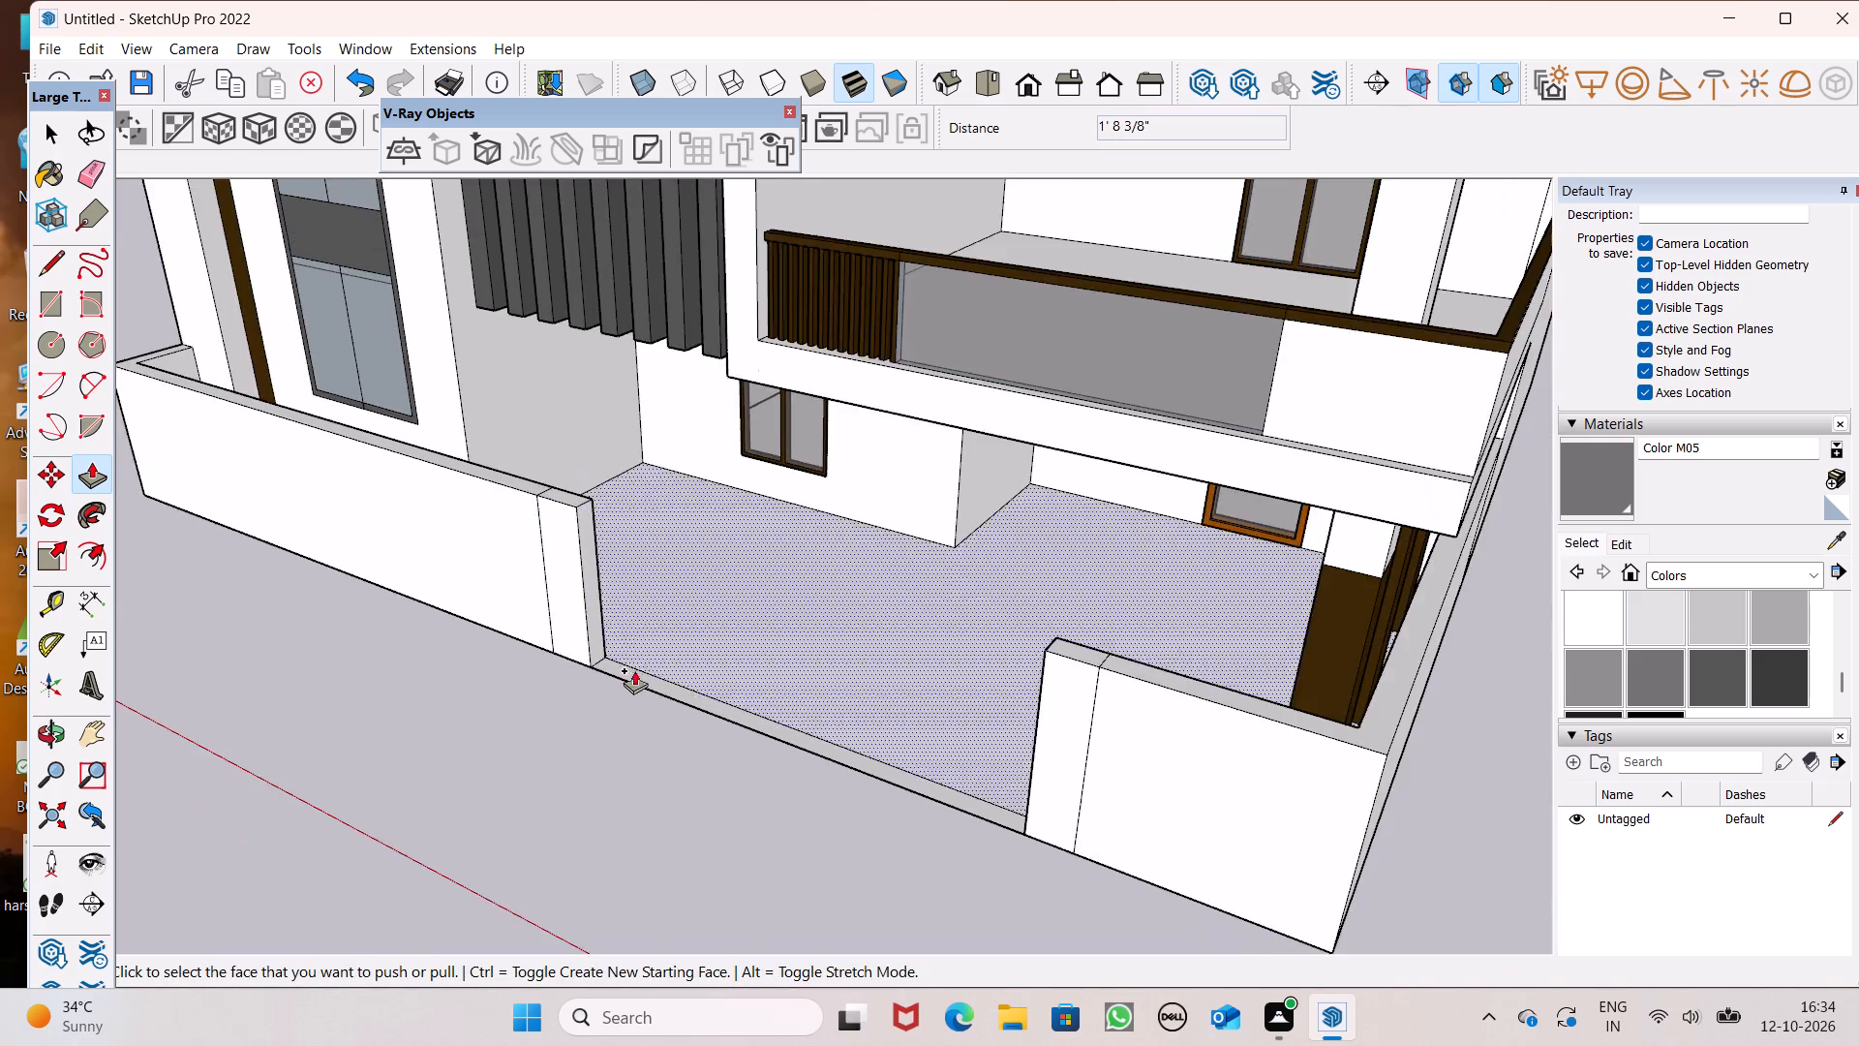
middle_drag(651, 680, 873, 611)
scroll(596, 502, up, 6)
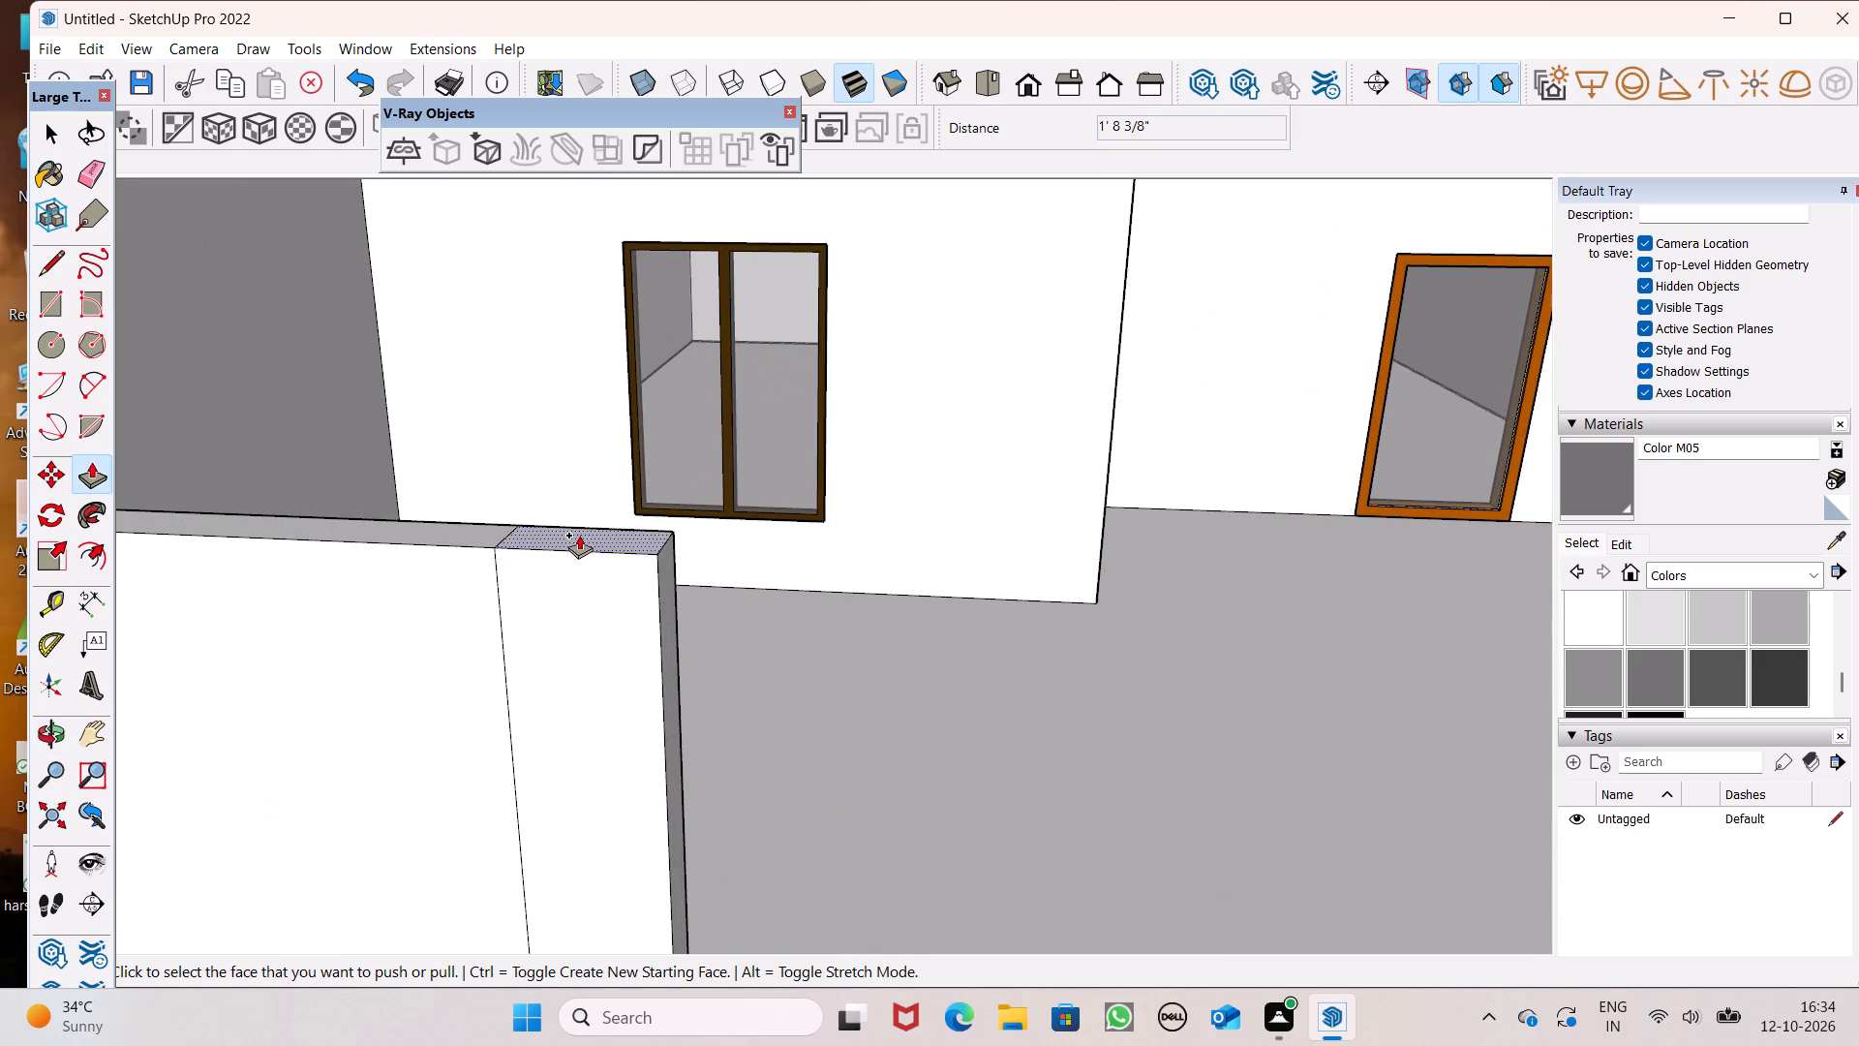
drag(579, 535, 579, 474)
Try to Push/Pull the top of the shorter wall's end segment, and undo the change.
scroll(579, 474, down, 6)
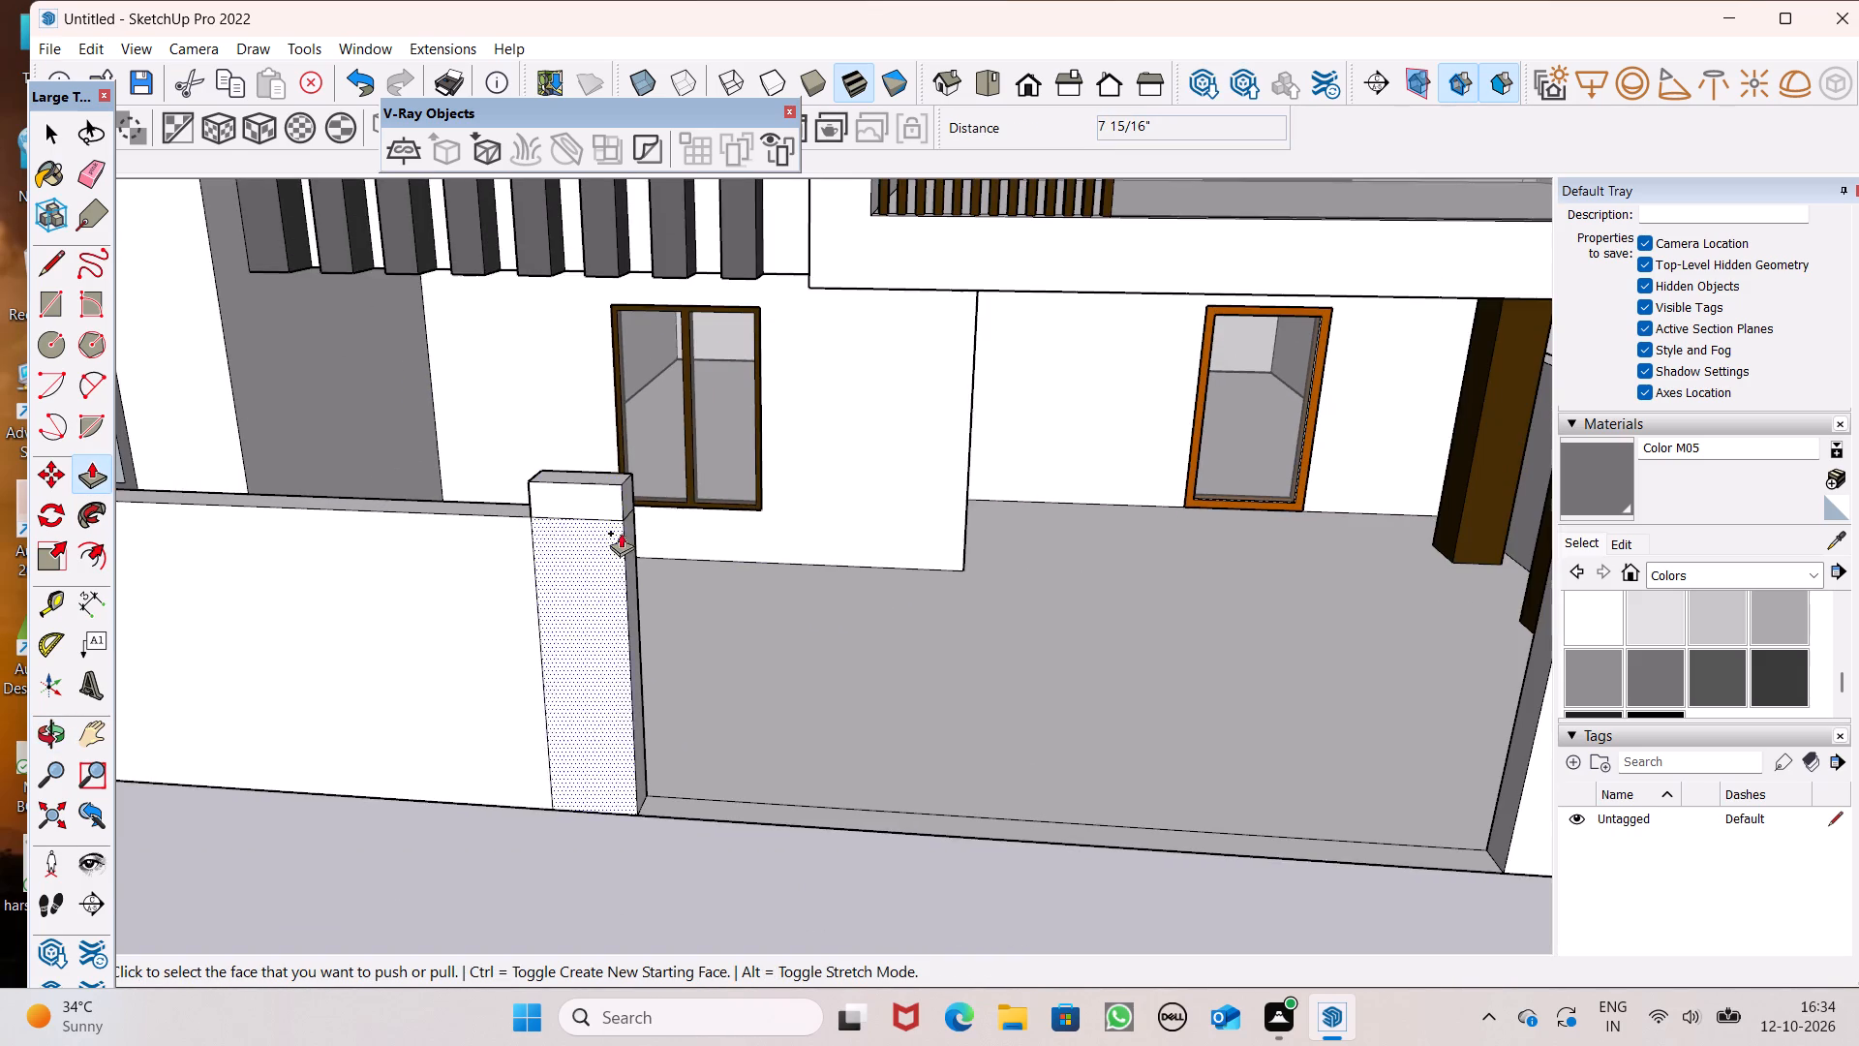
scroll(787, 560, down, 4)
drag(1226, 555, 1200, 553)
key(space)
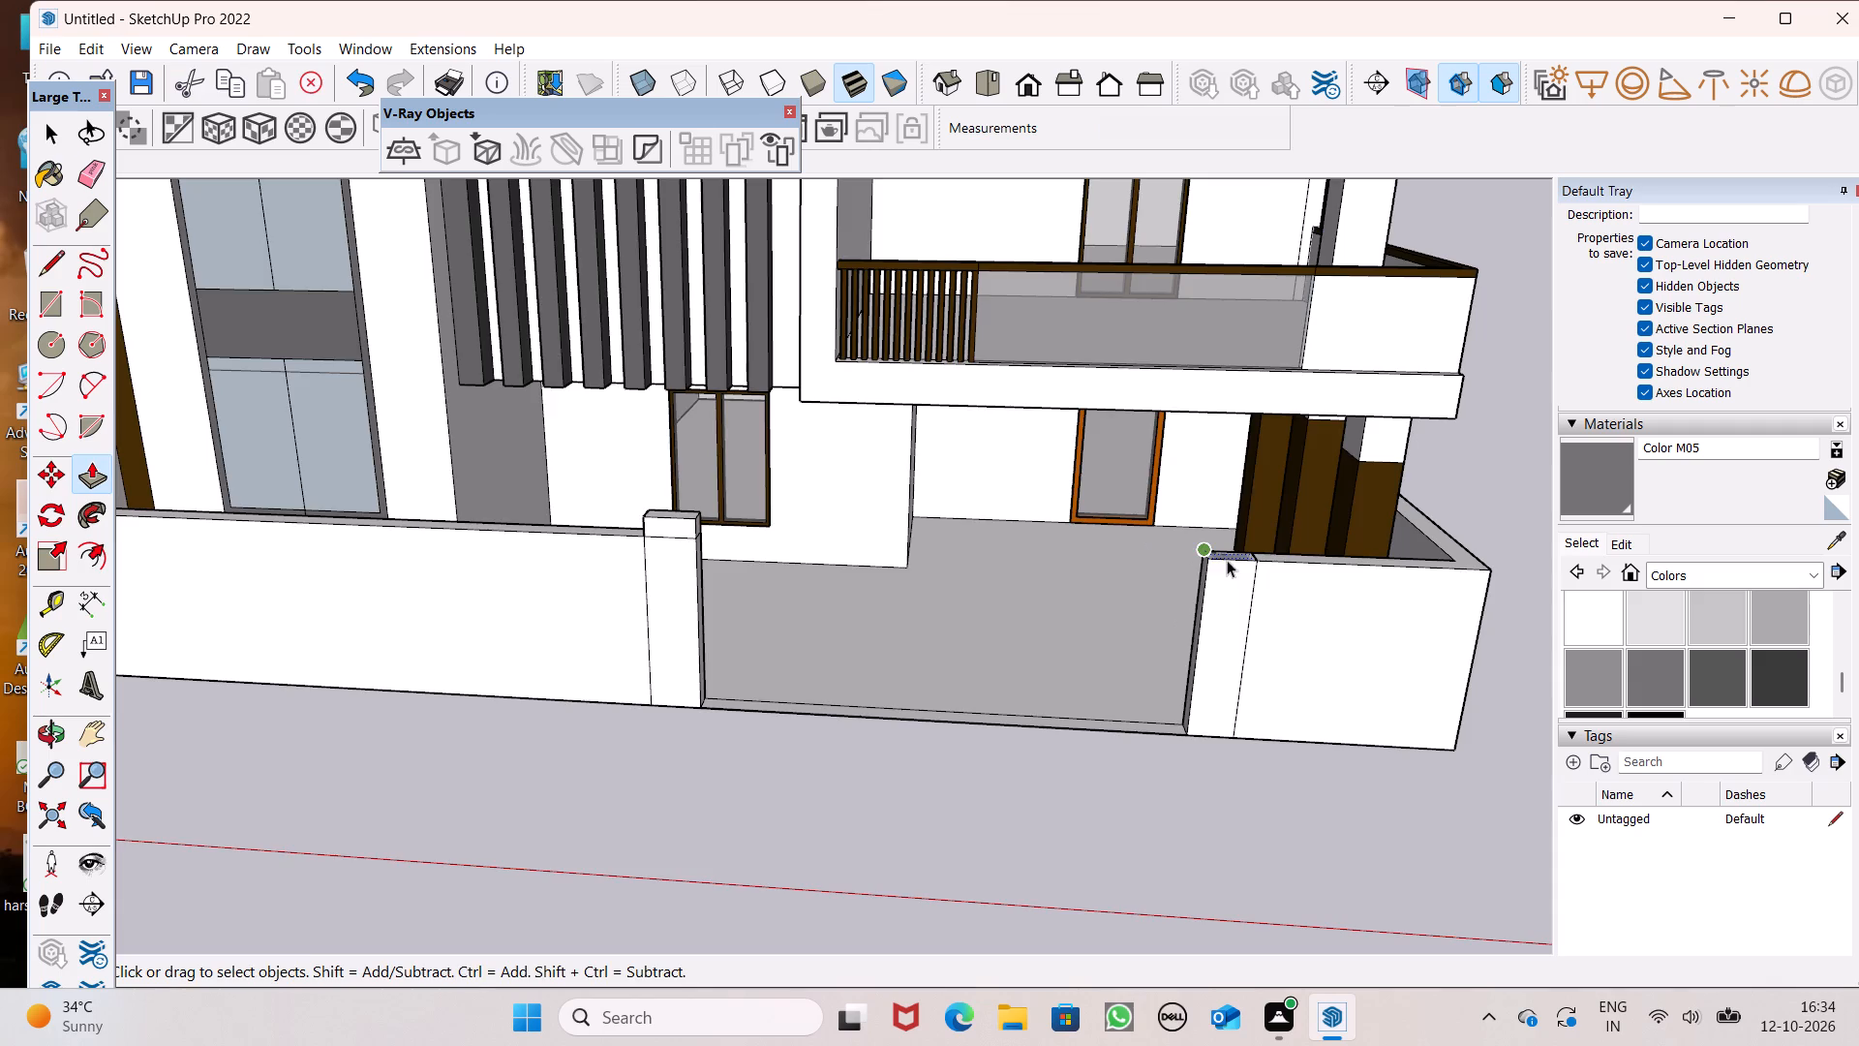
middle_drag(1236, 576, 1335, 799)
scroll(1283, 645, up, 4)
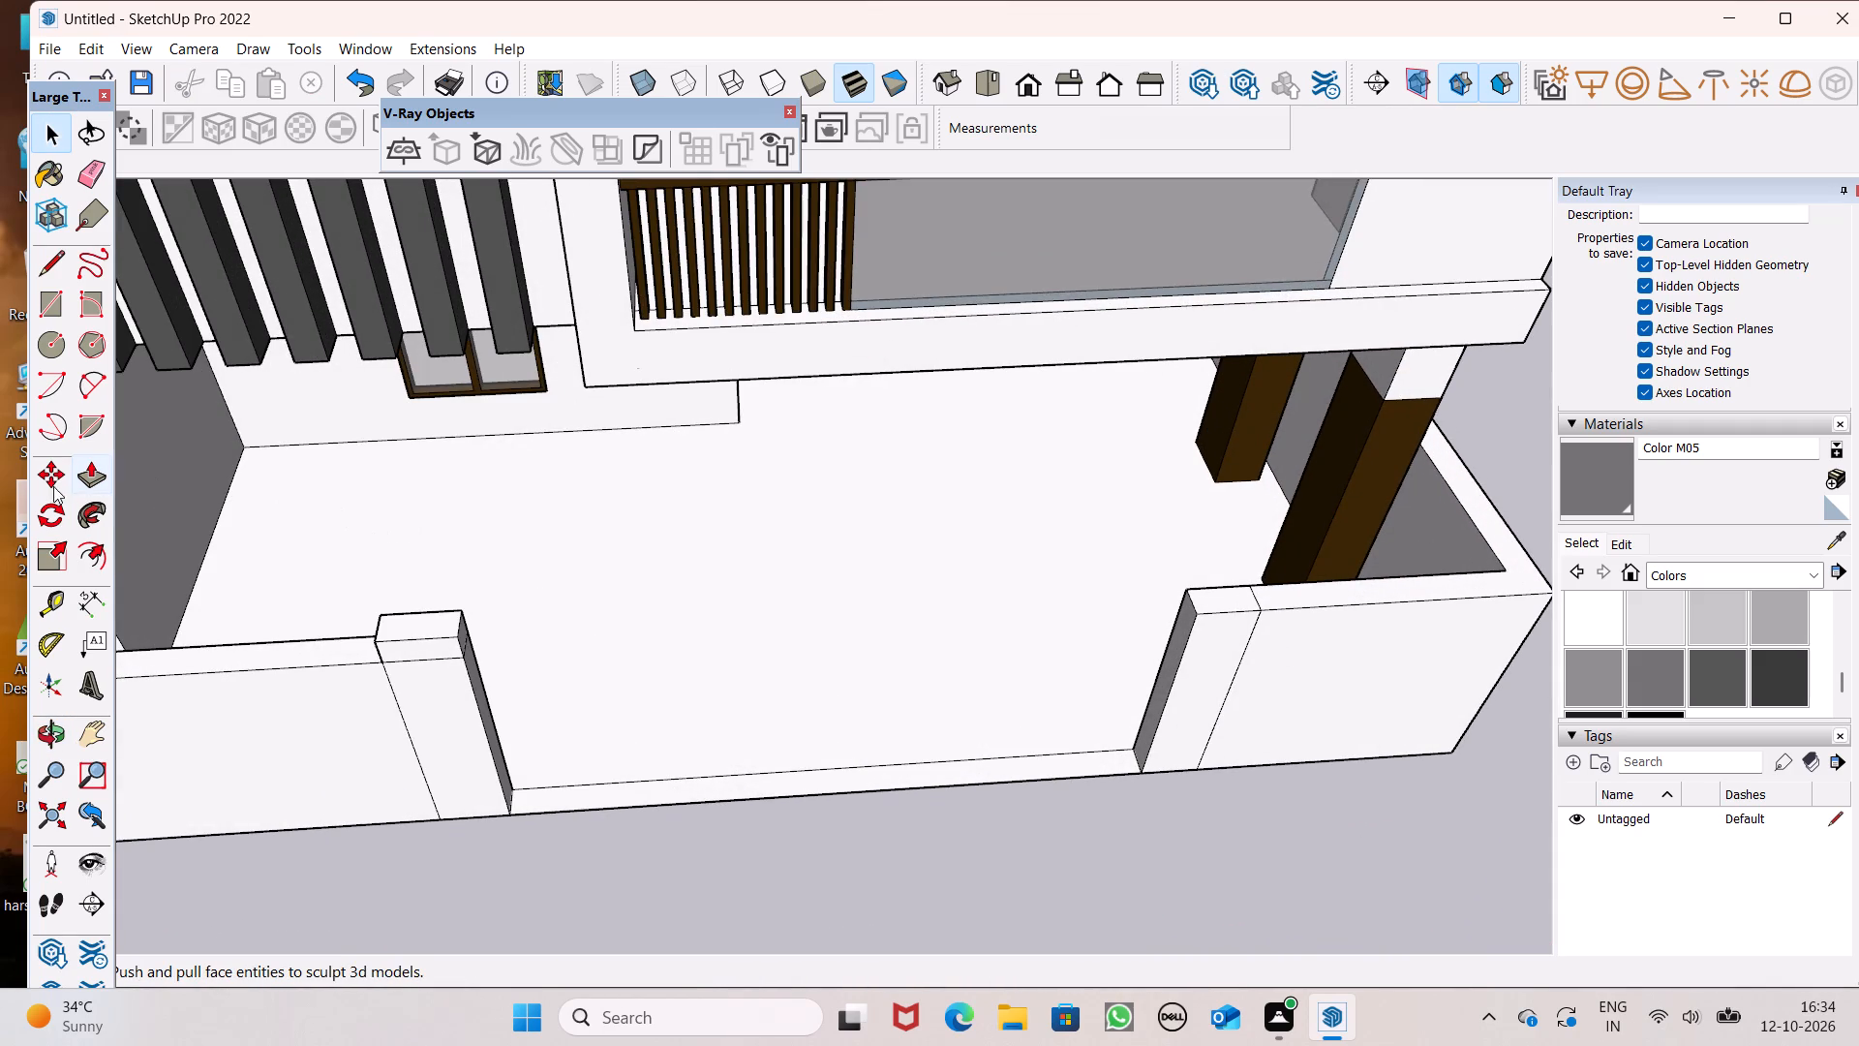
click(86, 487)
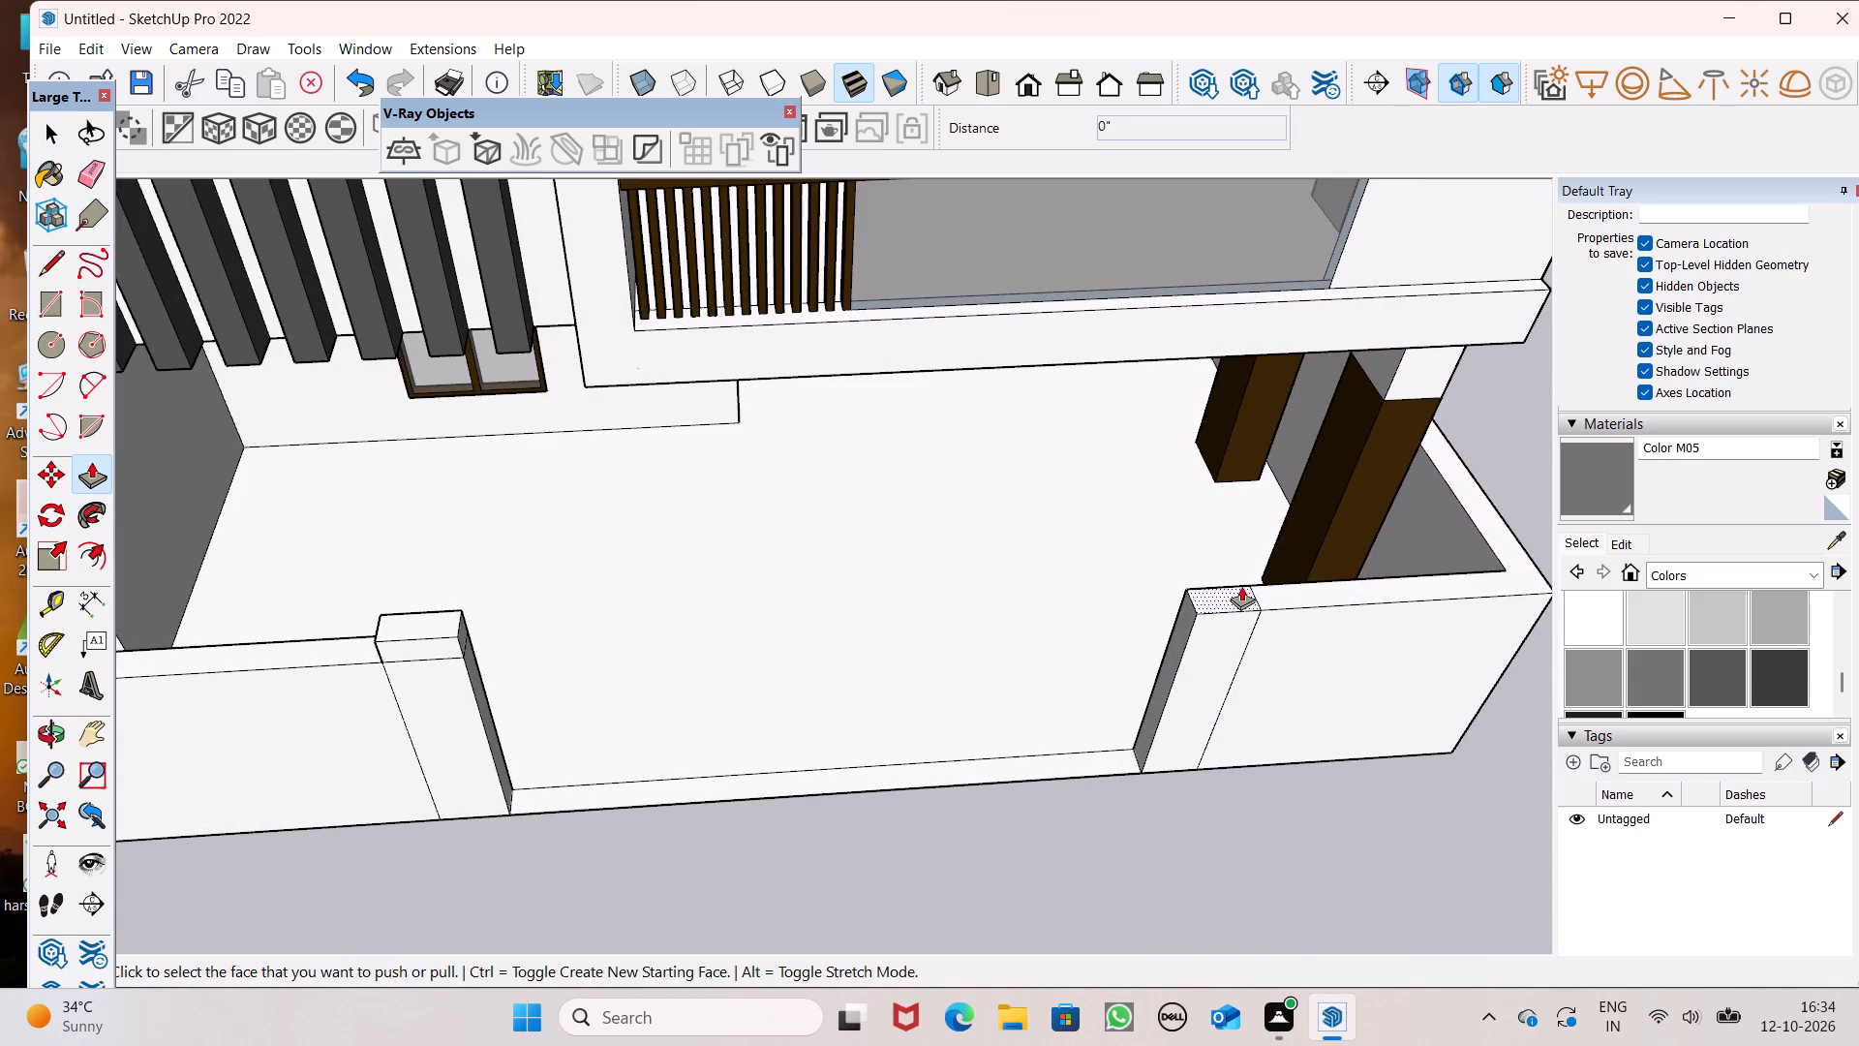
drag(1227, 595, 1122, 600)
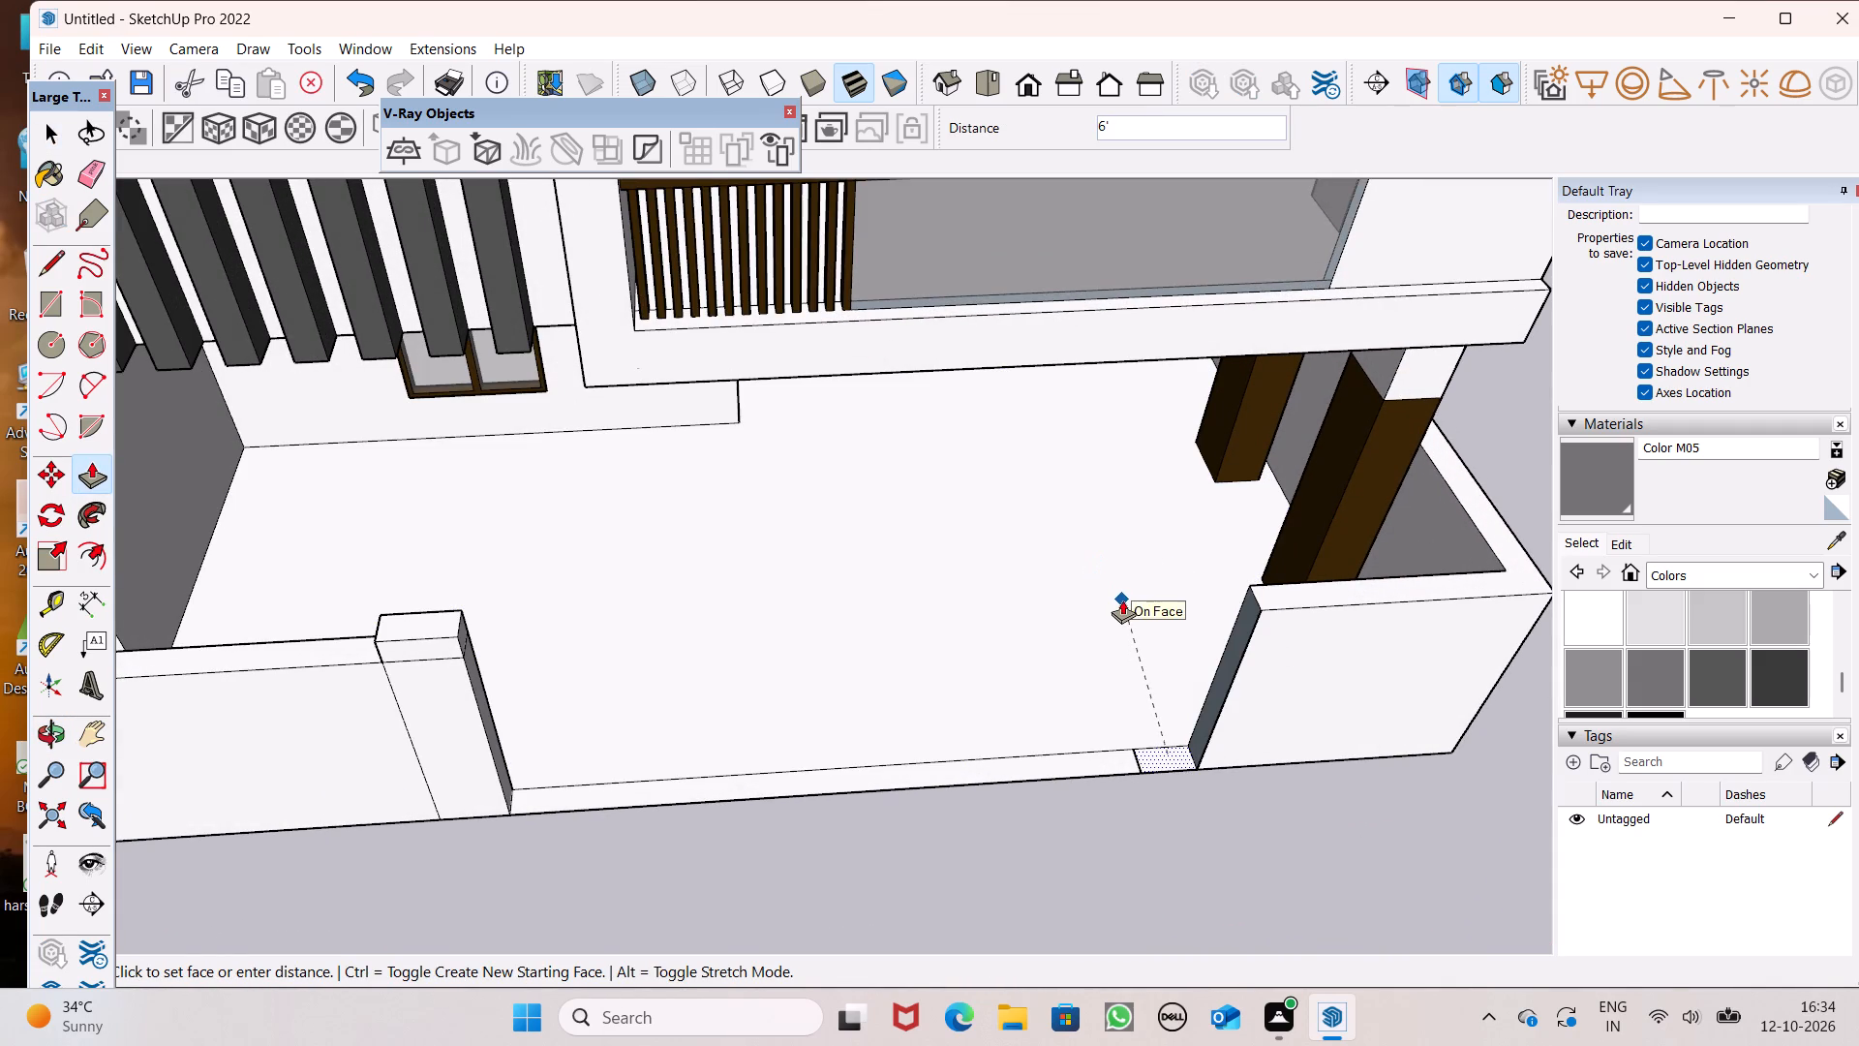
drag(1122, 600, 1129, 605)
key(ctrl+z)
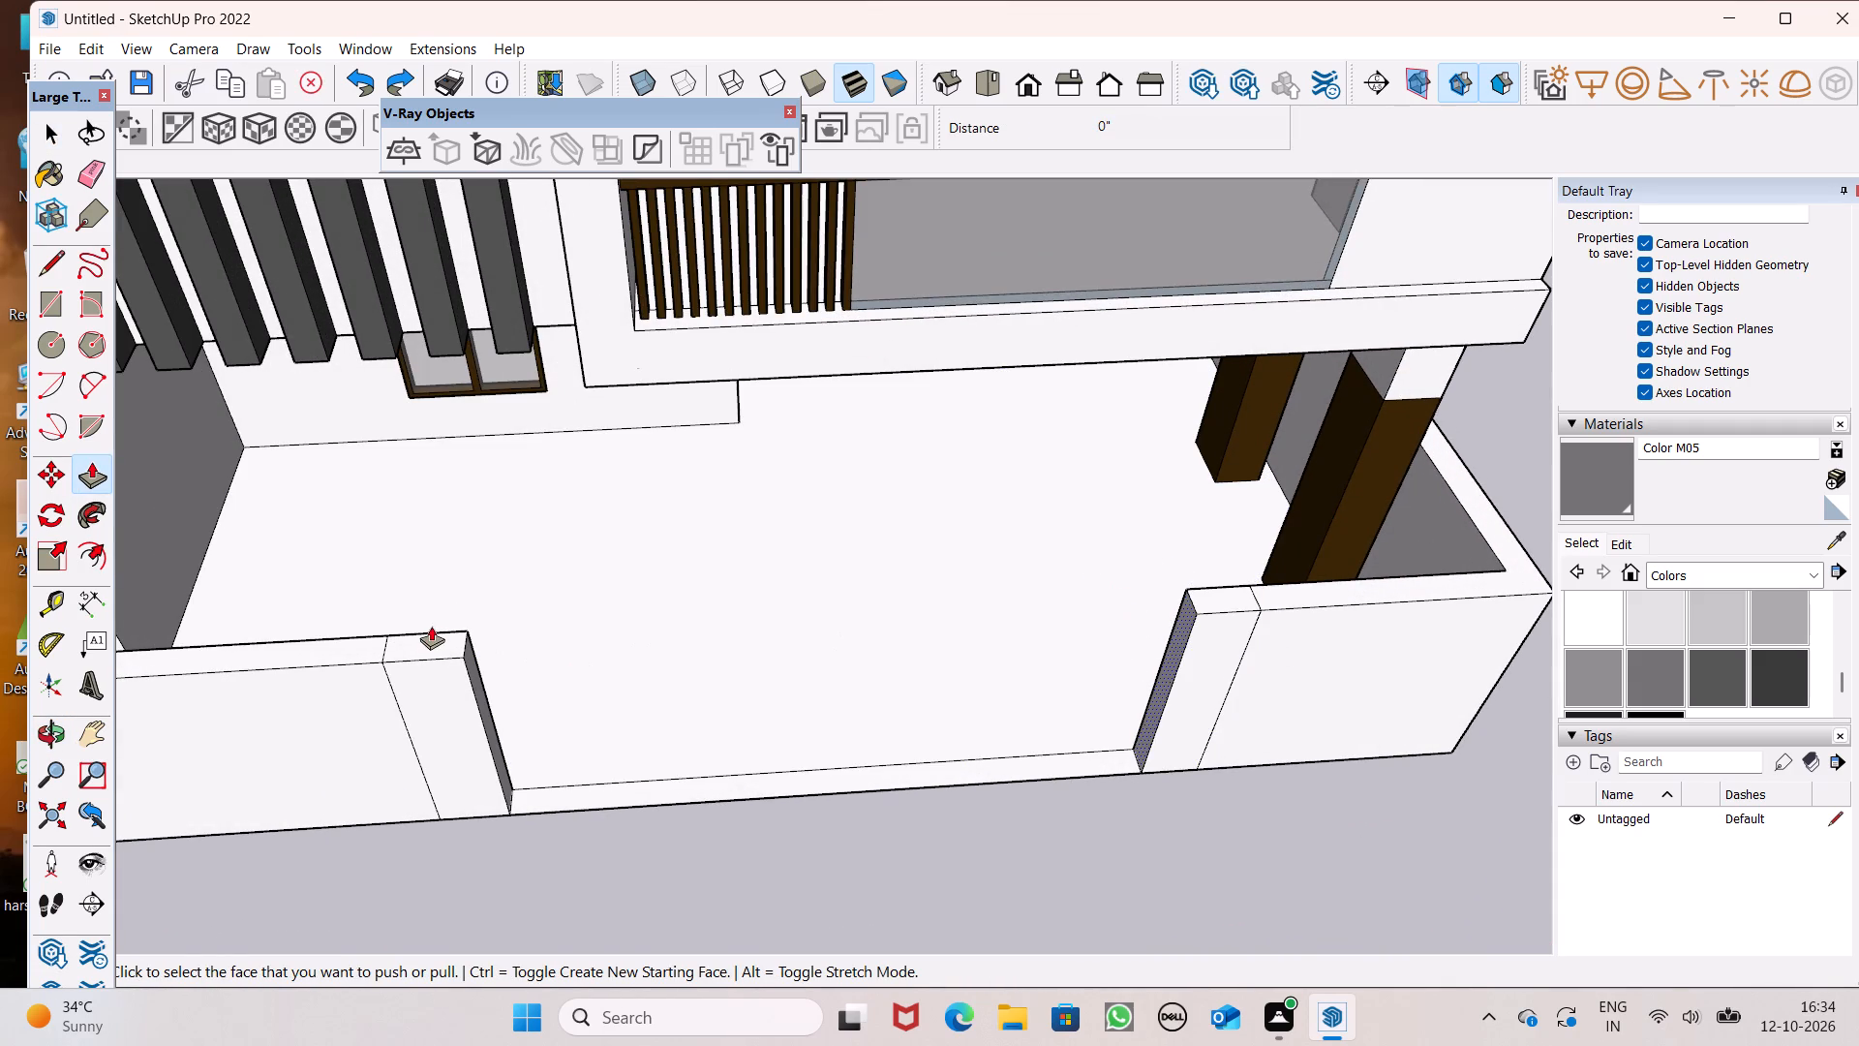
Raise the top of the longer wall's end segment about 11 1/4" to form a gate pier.
drag(426, 634, 428, 601)
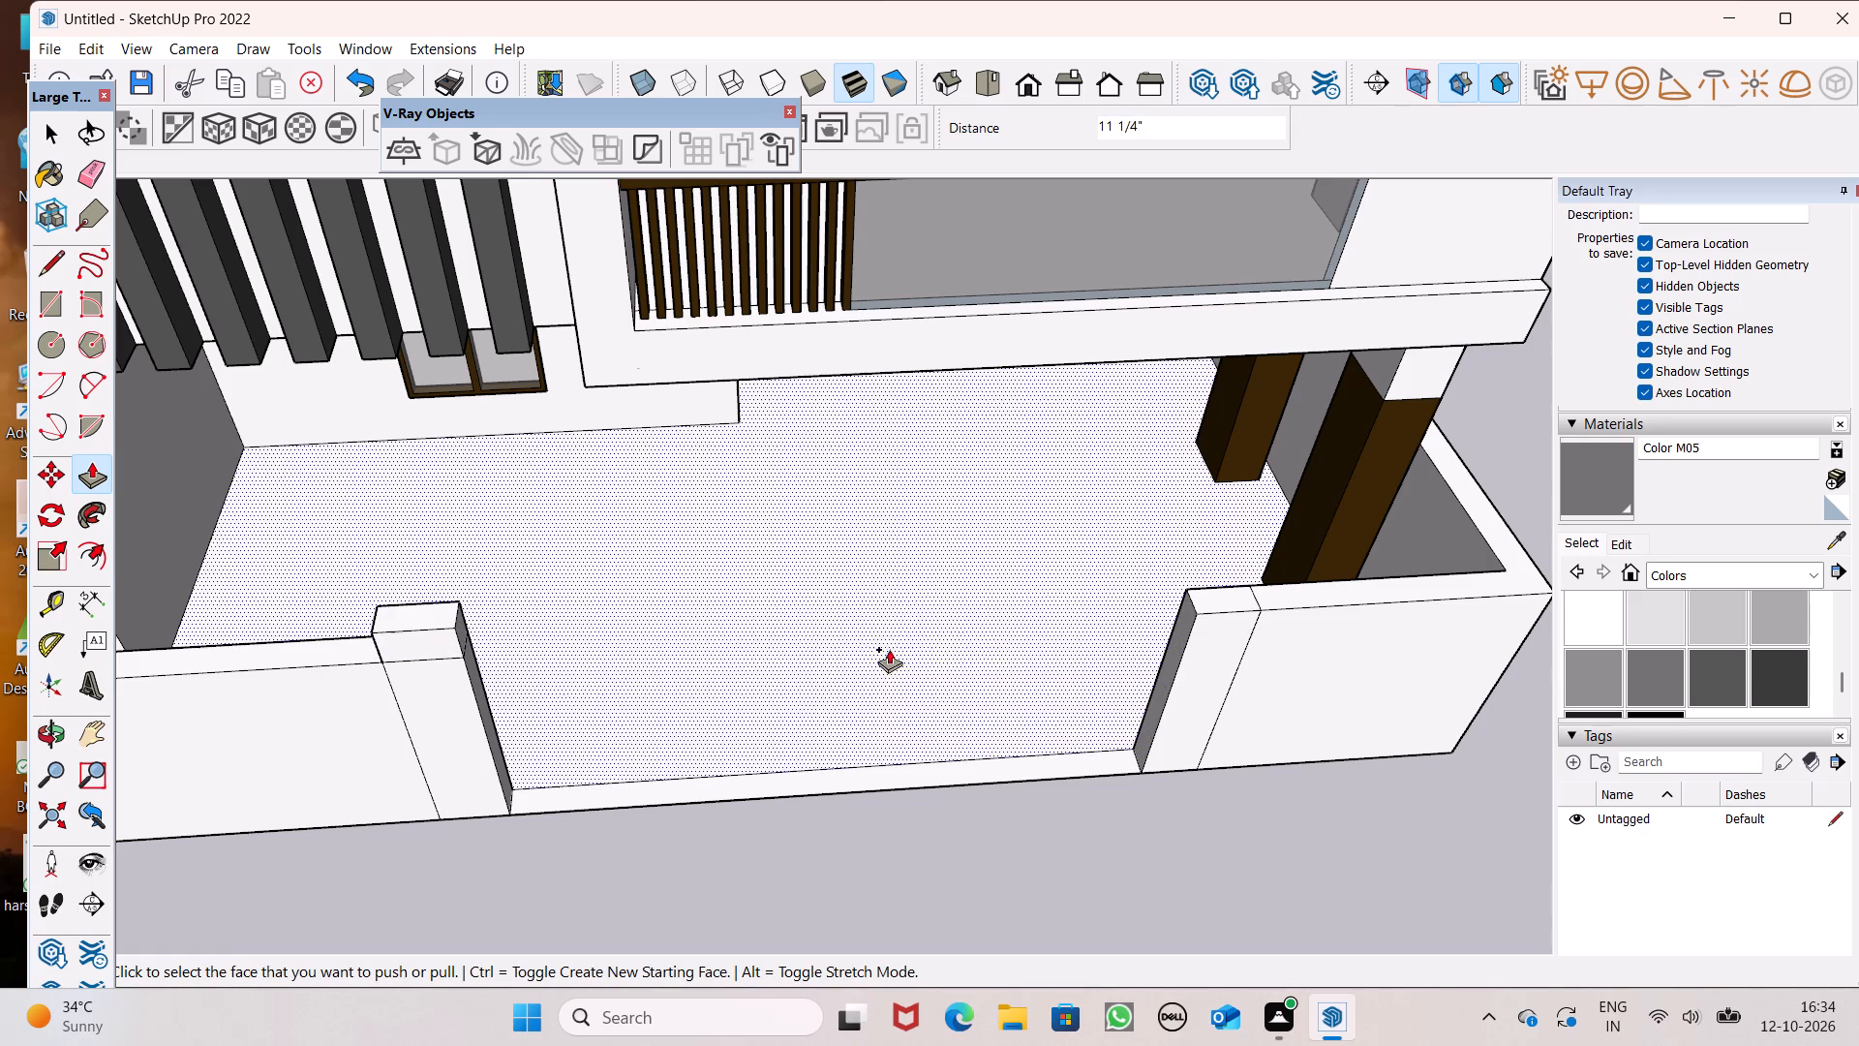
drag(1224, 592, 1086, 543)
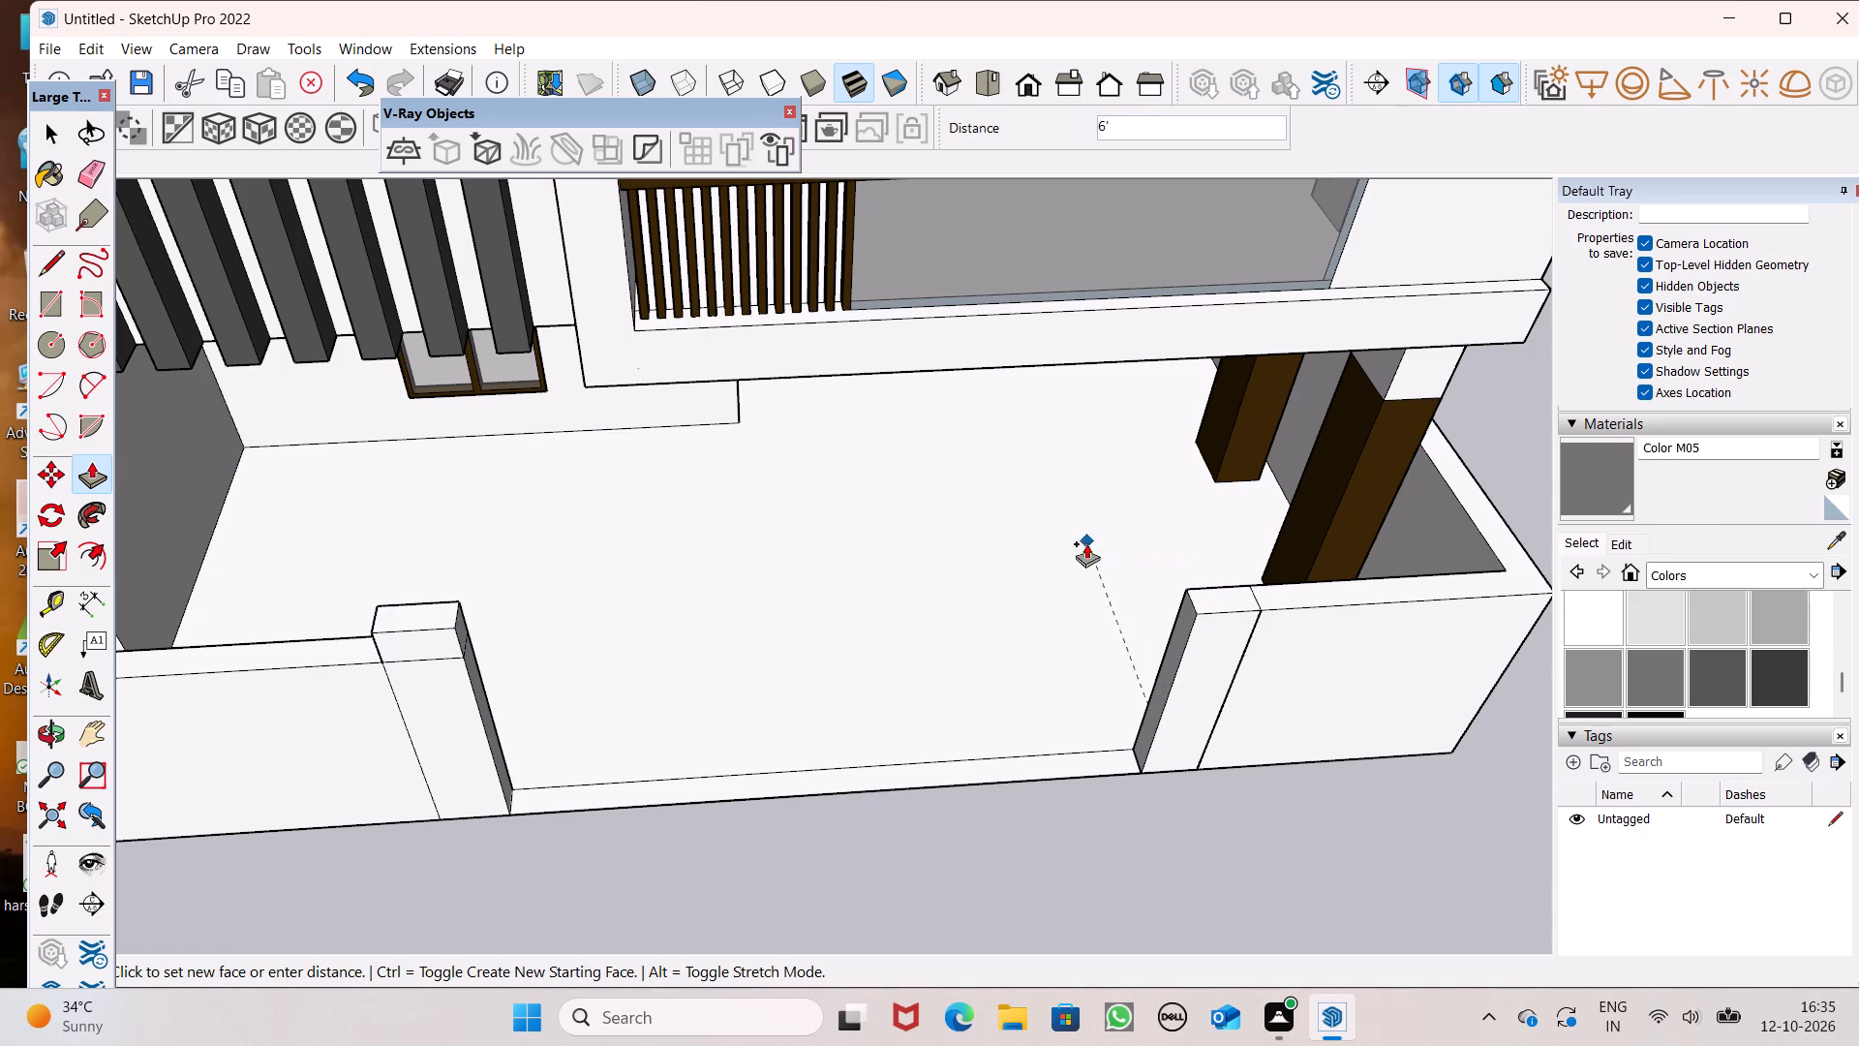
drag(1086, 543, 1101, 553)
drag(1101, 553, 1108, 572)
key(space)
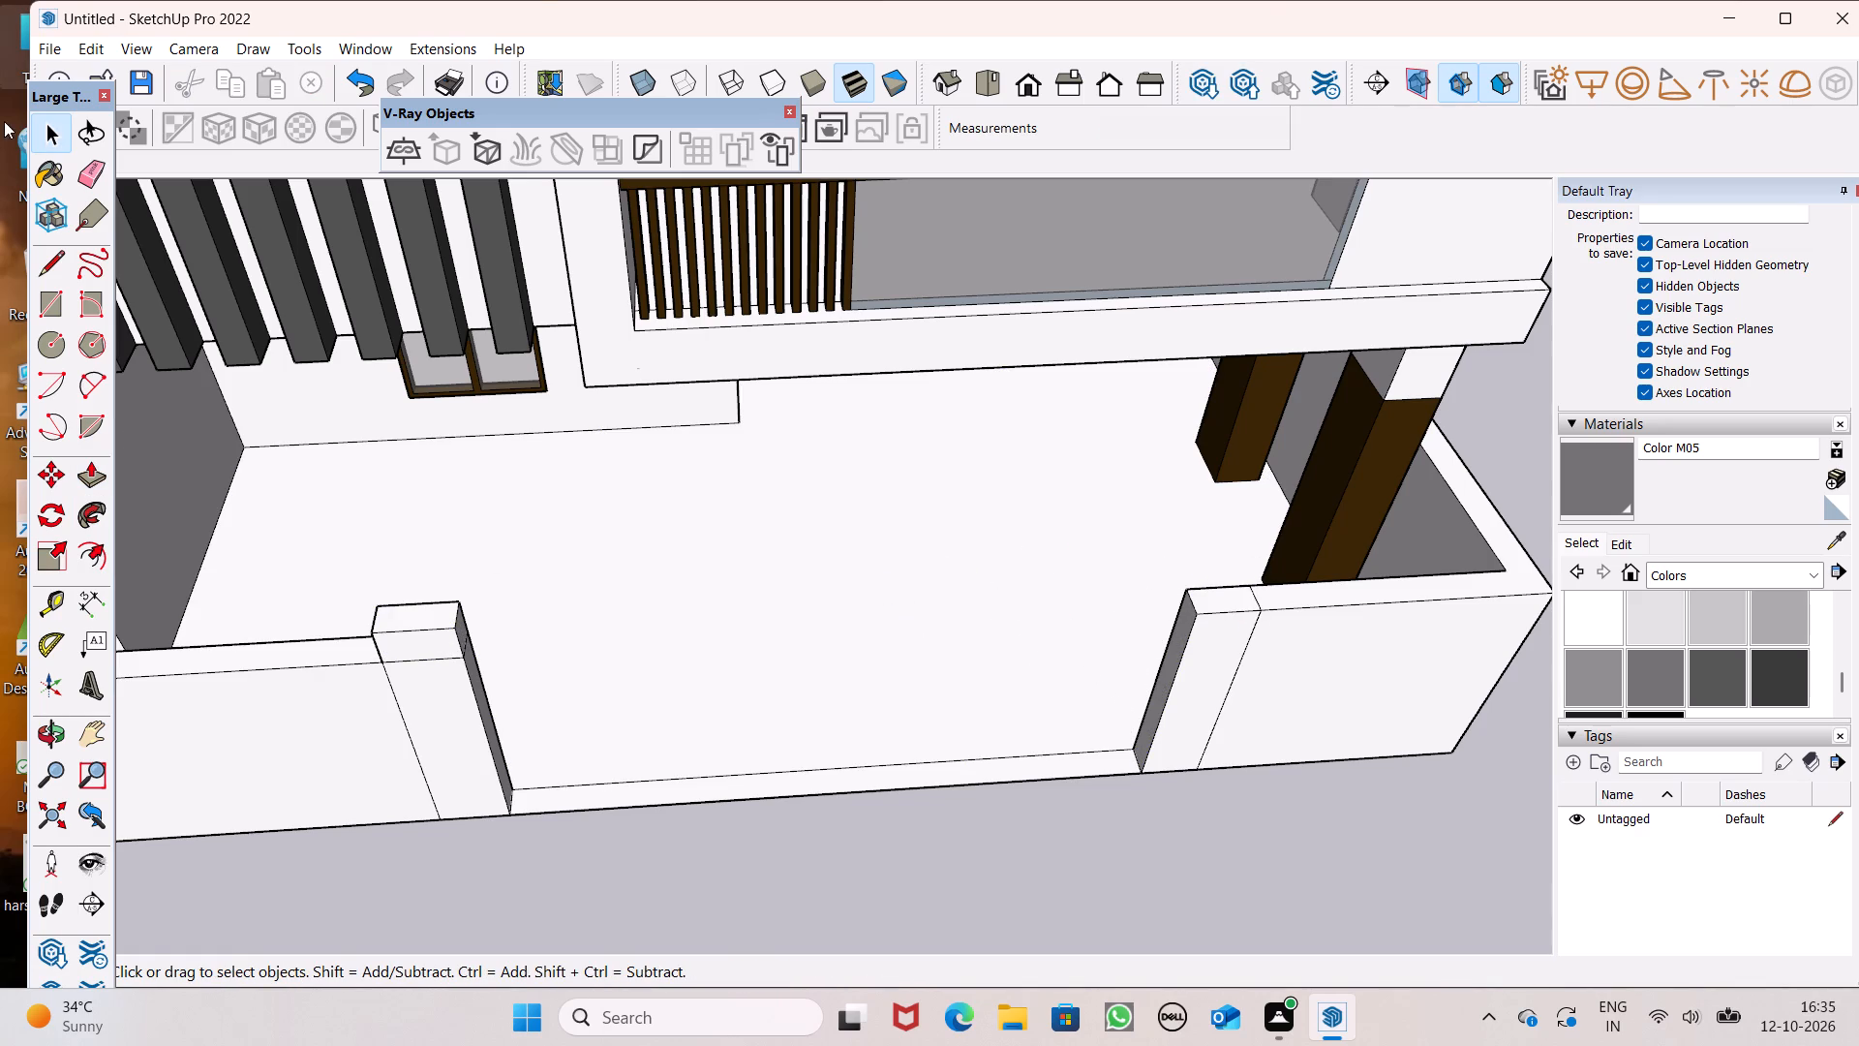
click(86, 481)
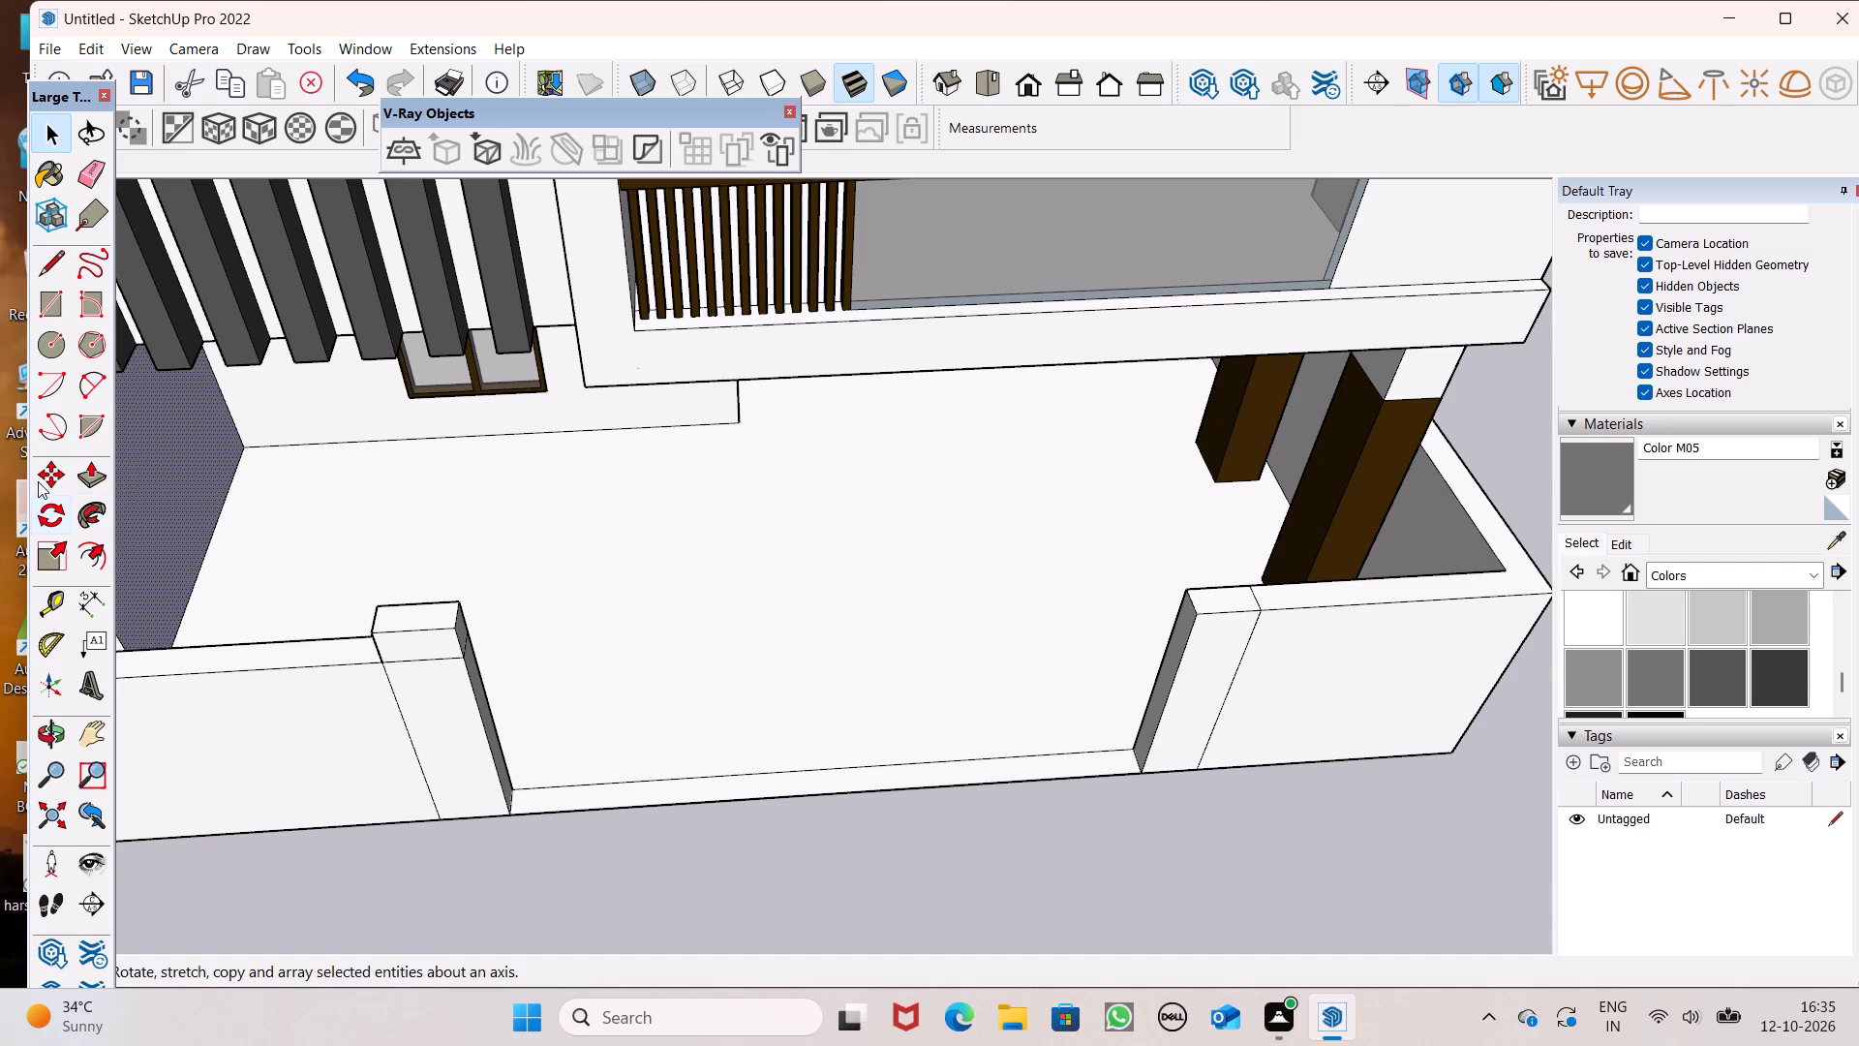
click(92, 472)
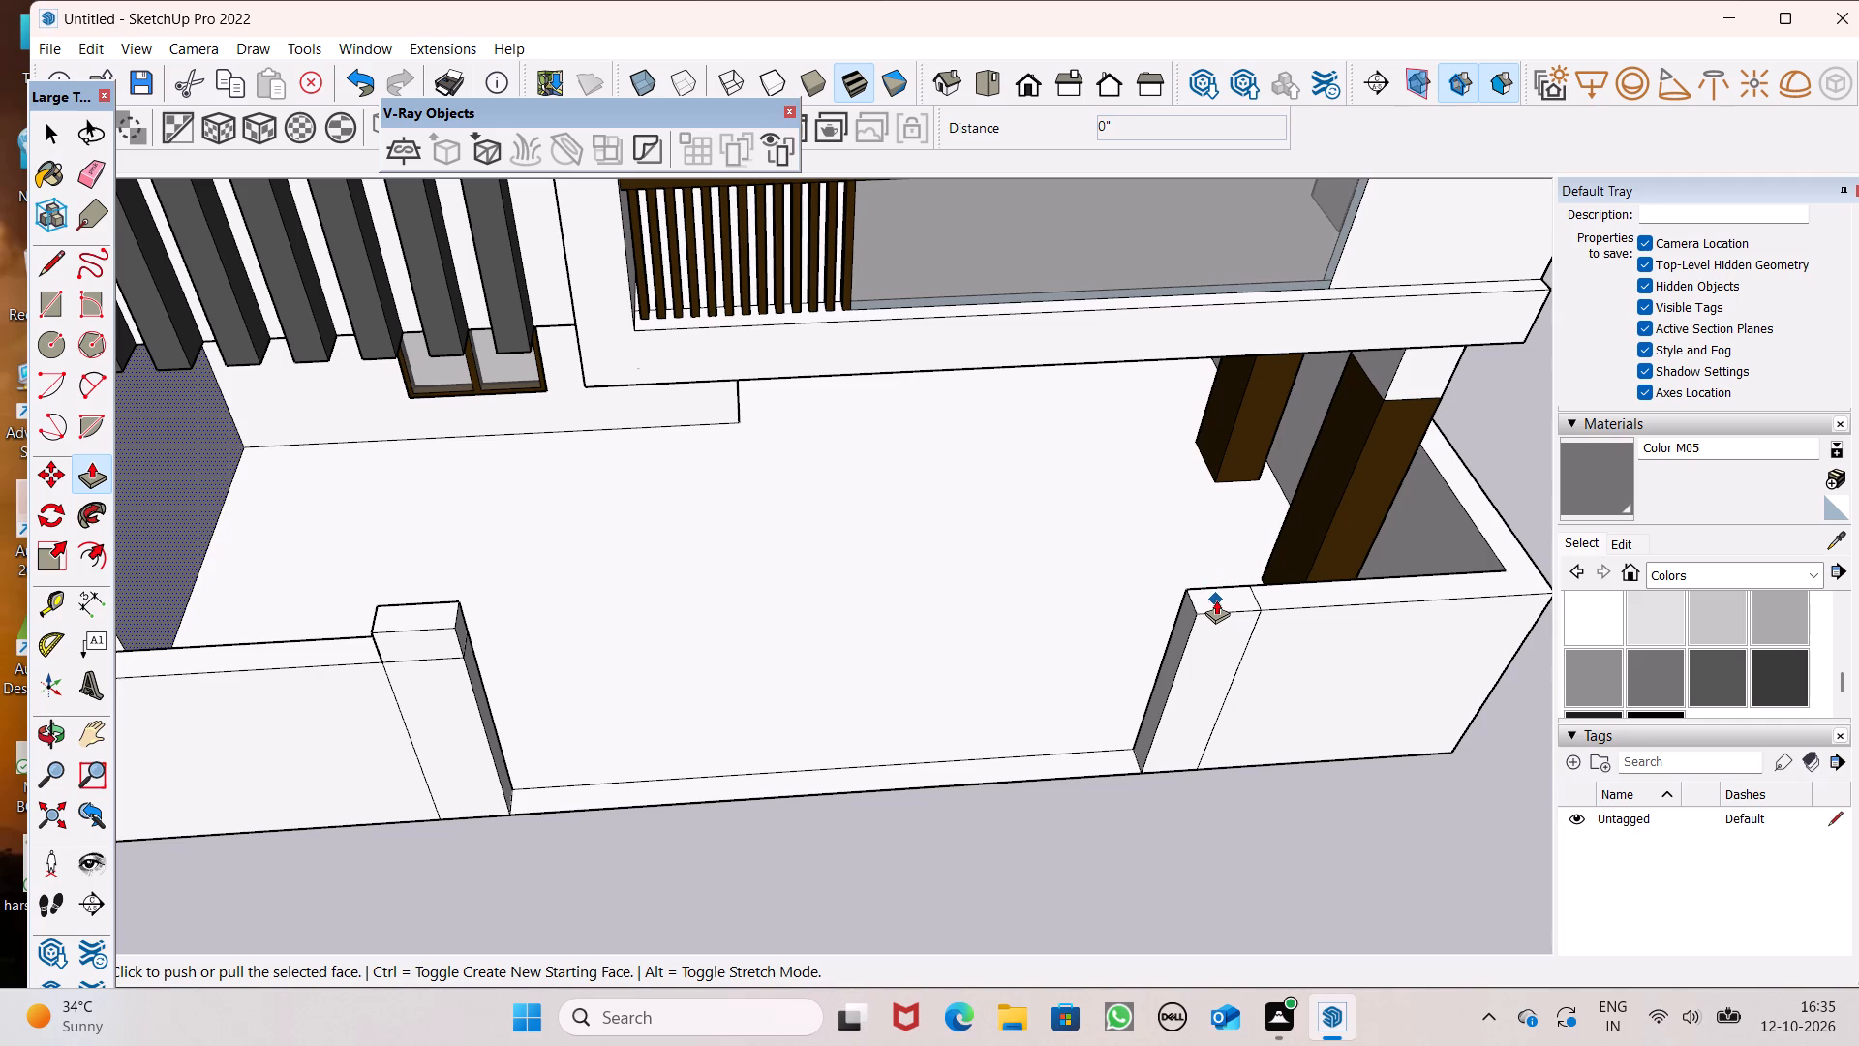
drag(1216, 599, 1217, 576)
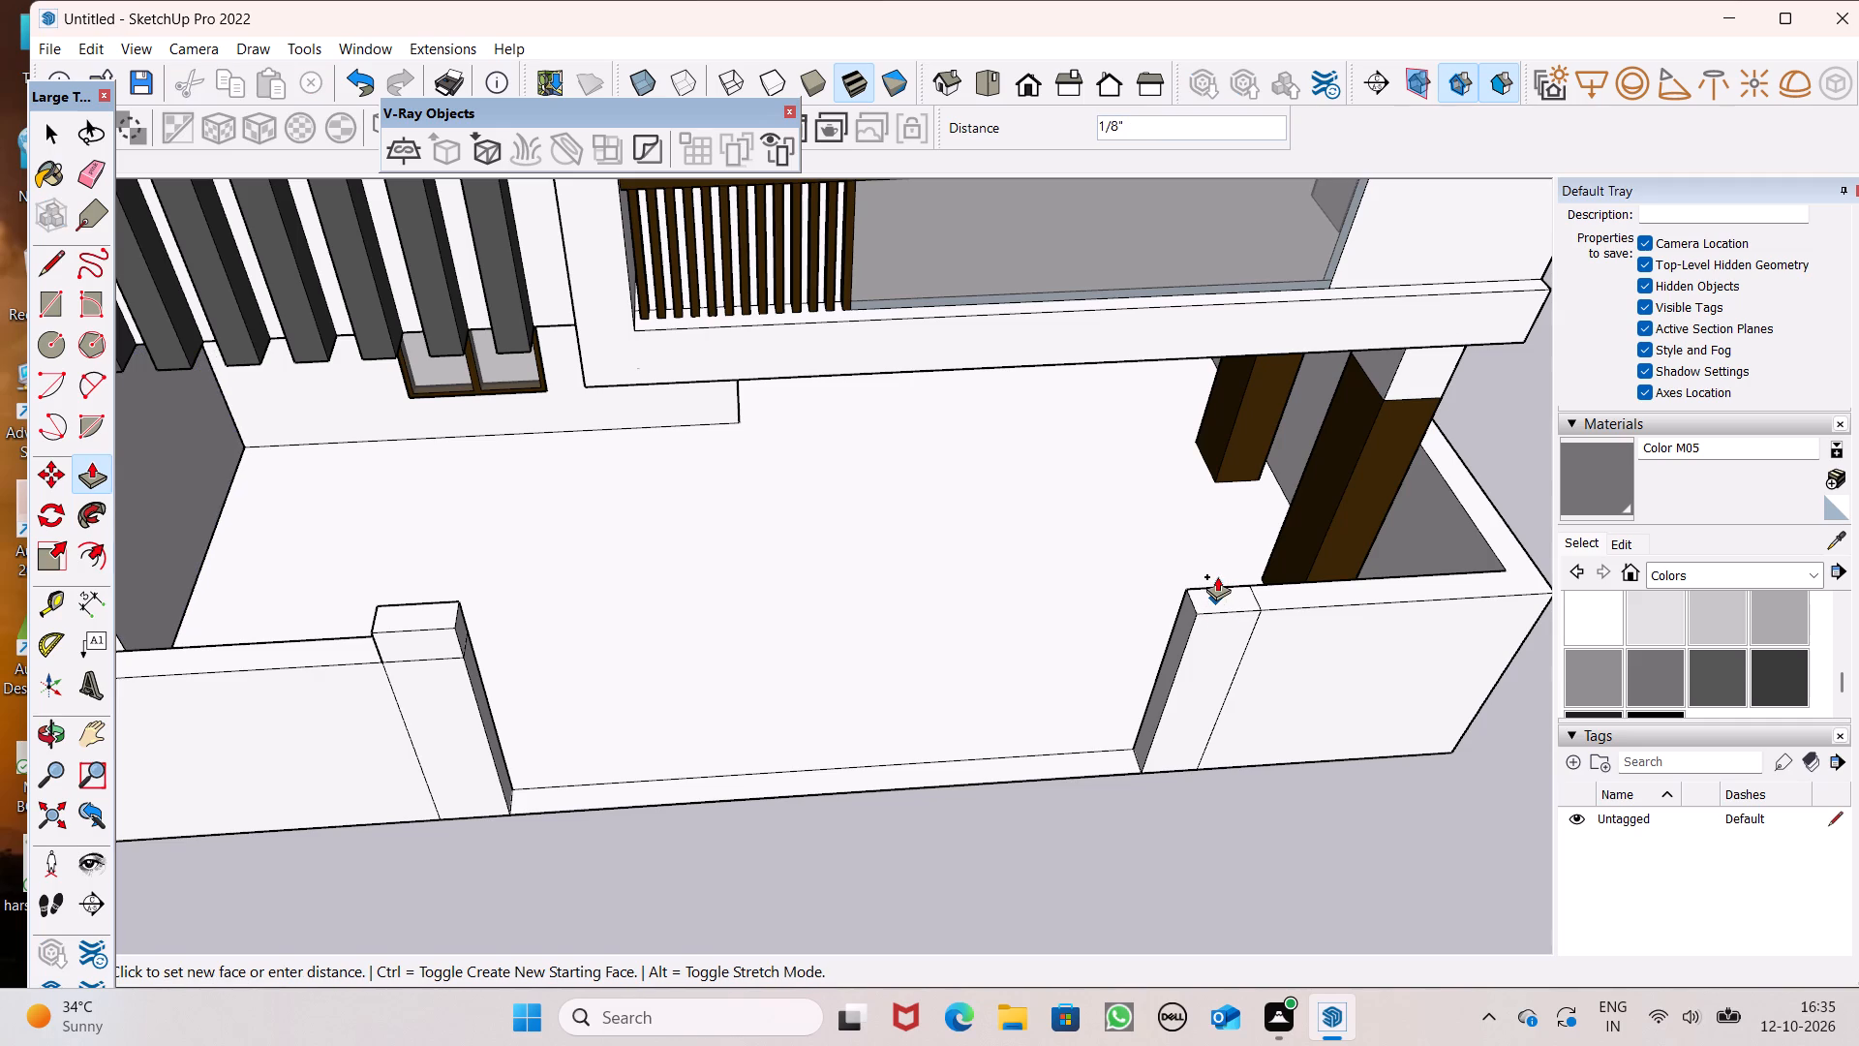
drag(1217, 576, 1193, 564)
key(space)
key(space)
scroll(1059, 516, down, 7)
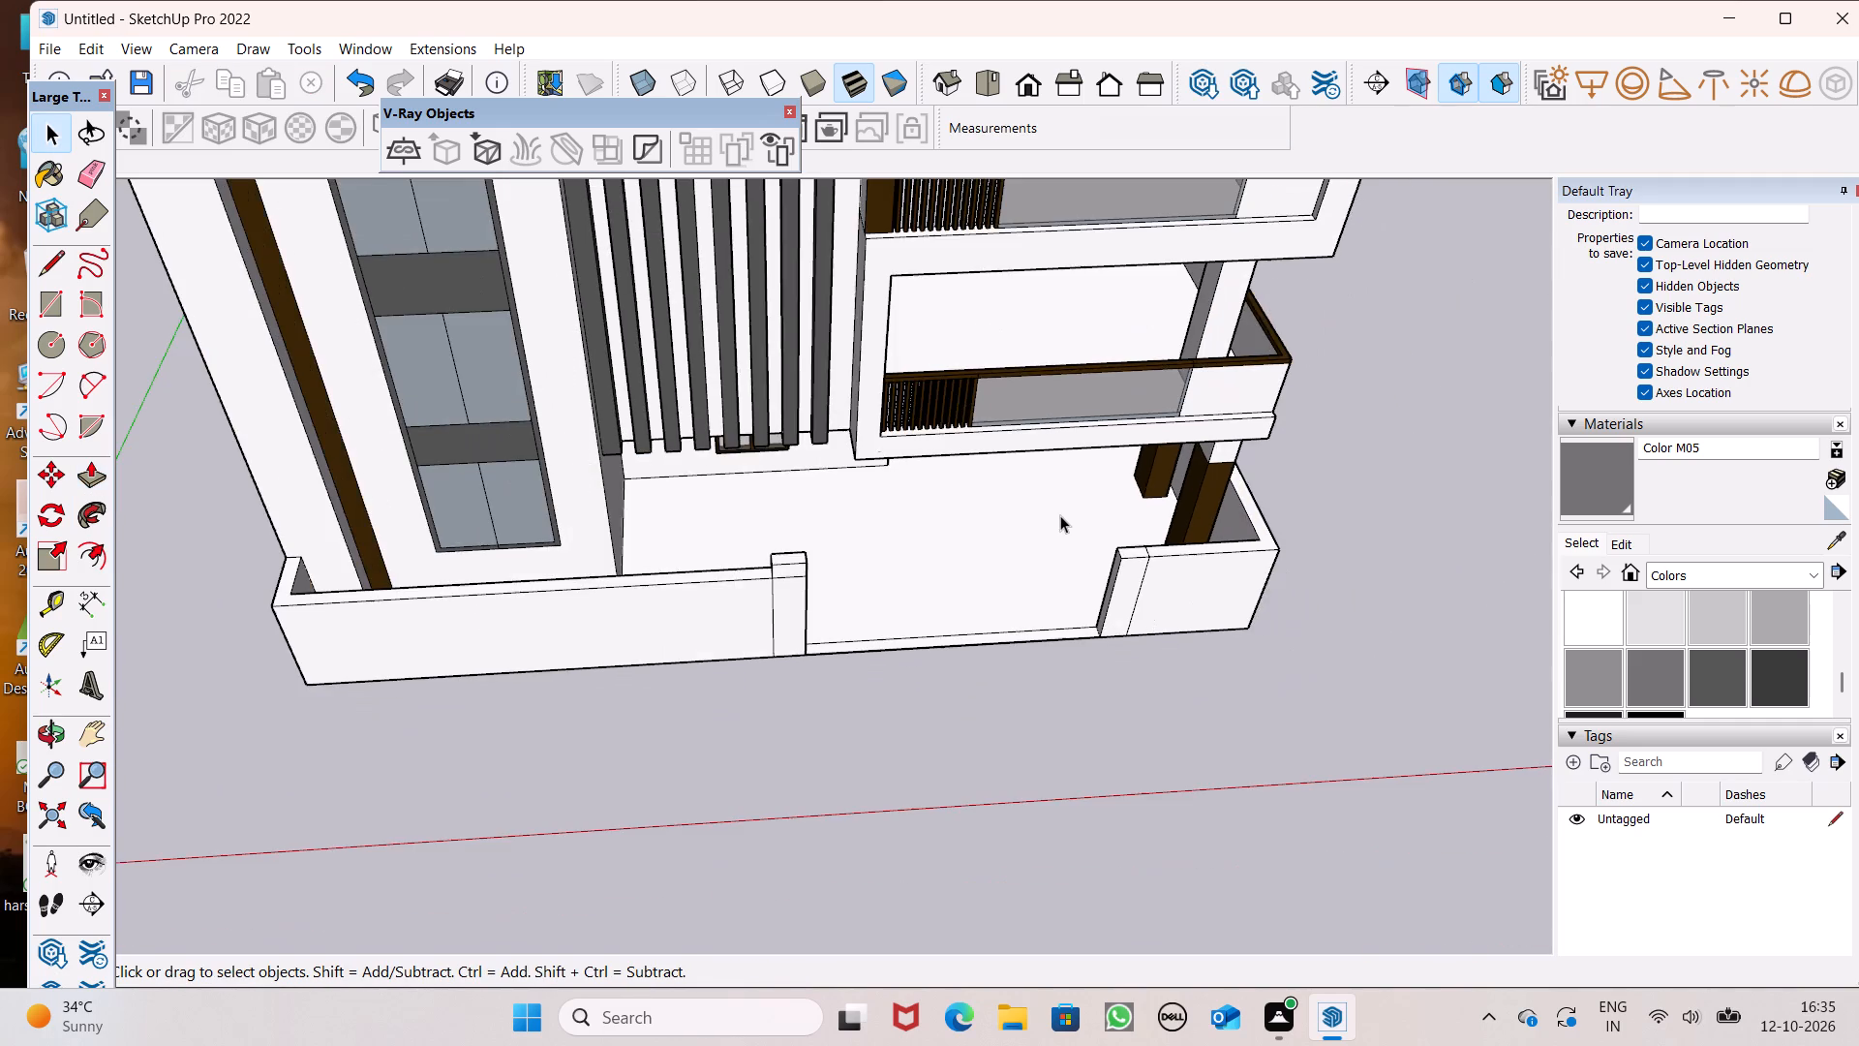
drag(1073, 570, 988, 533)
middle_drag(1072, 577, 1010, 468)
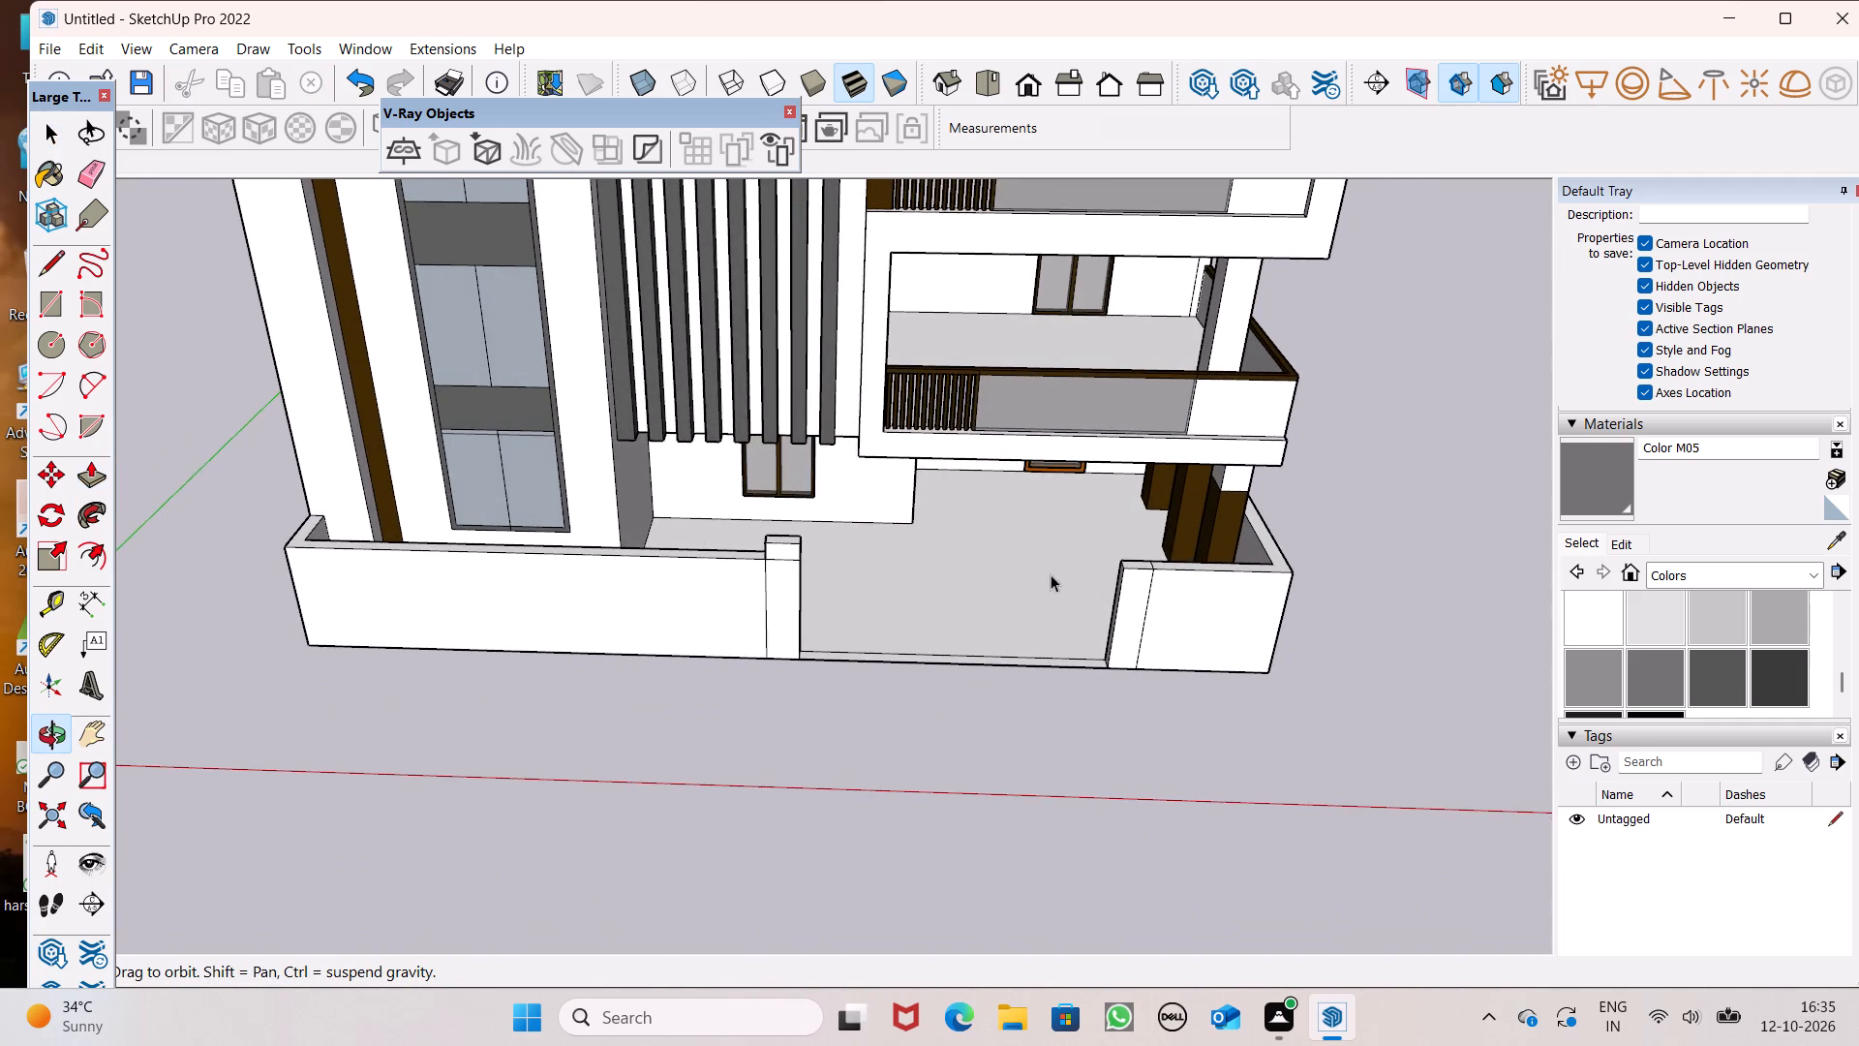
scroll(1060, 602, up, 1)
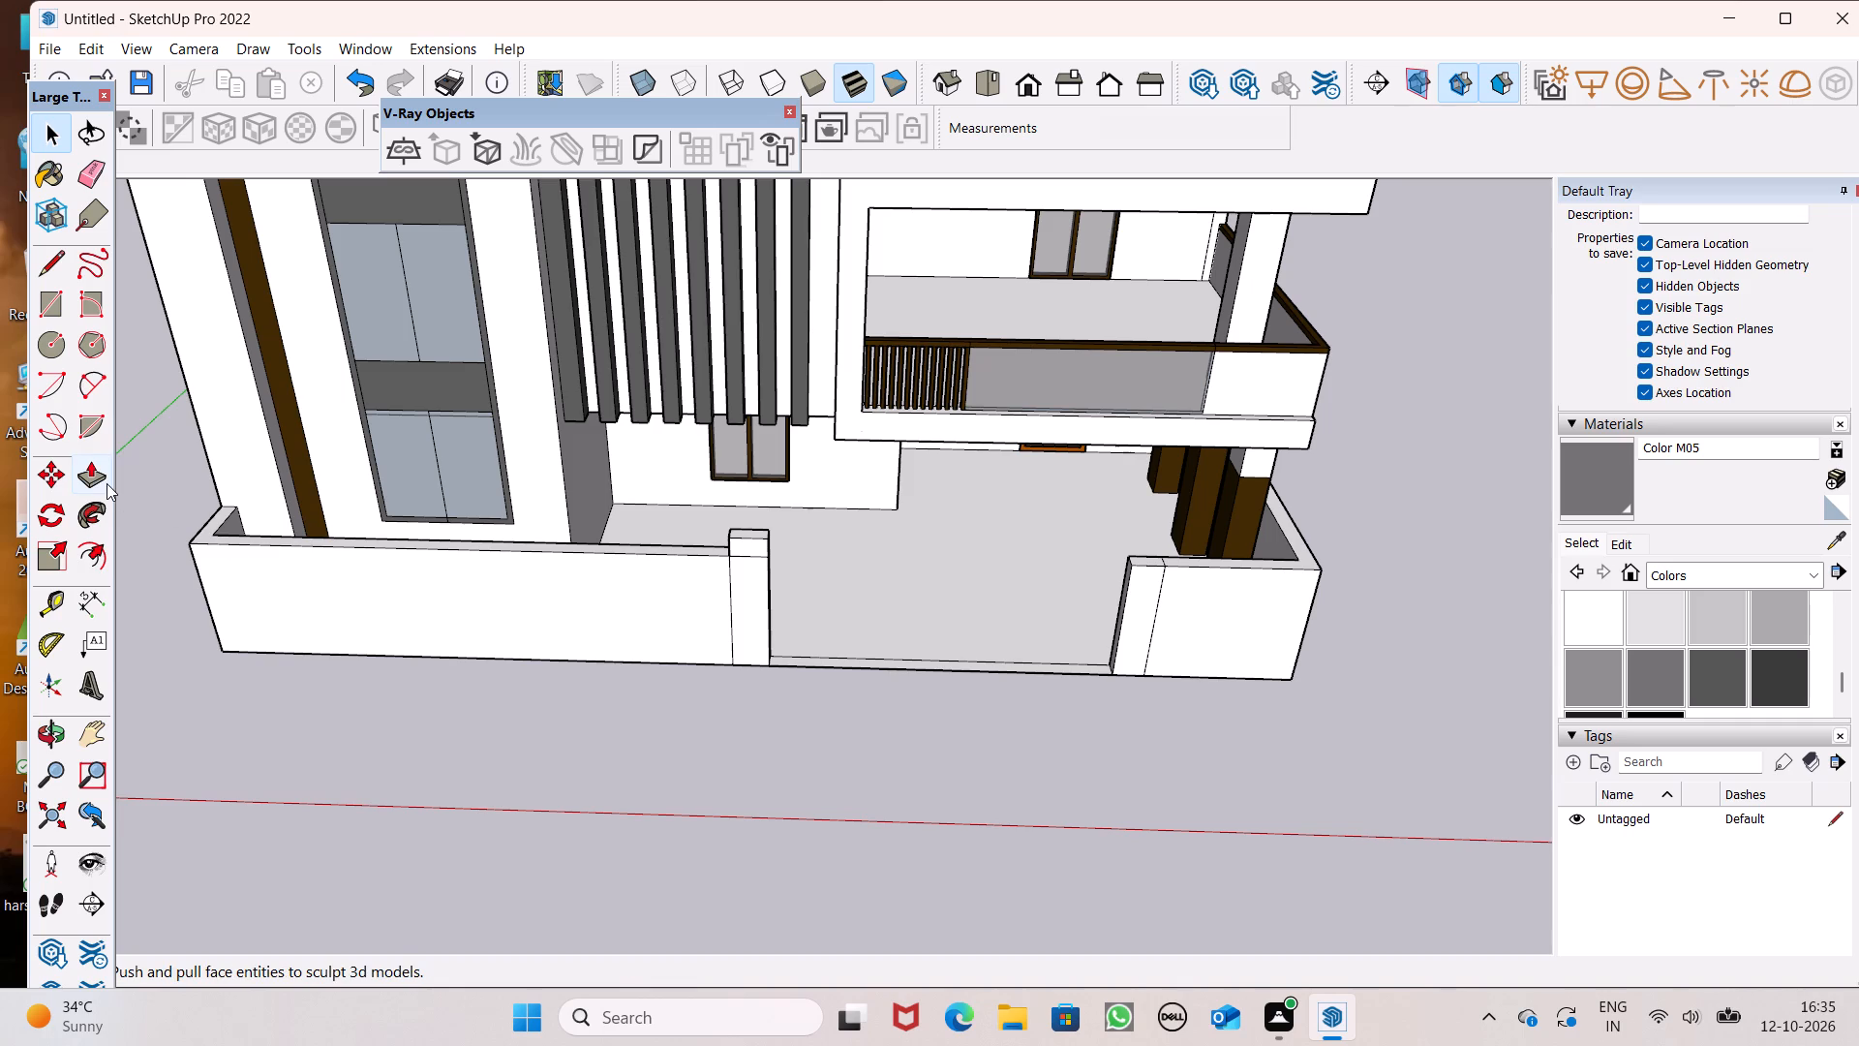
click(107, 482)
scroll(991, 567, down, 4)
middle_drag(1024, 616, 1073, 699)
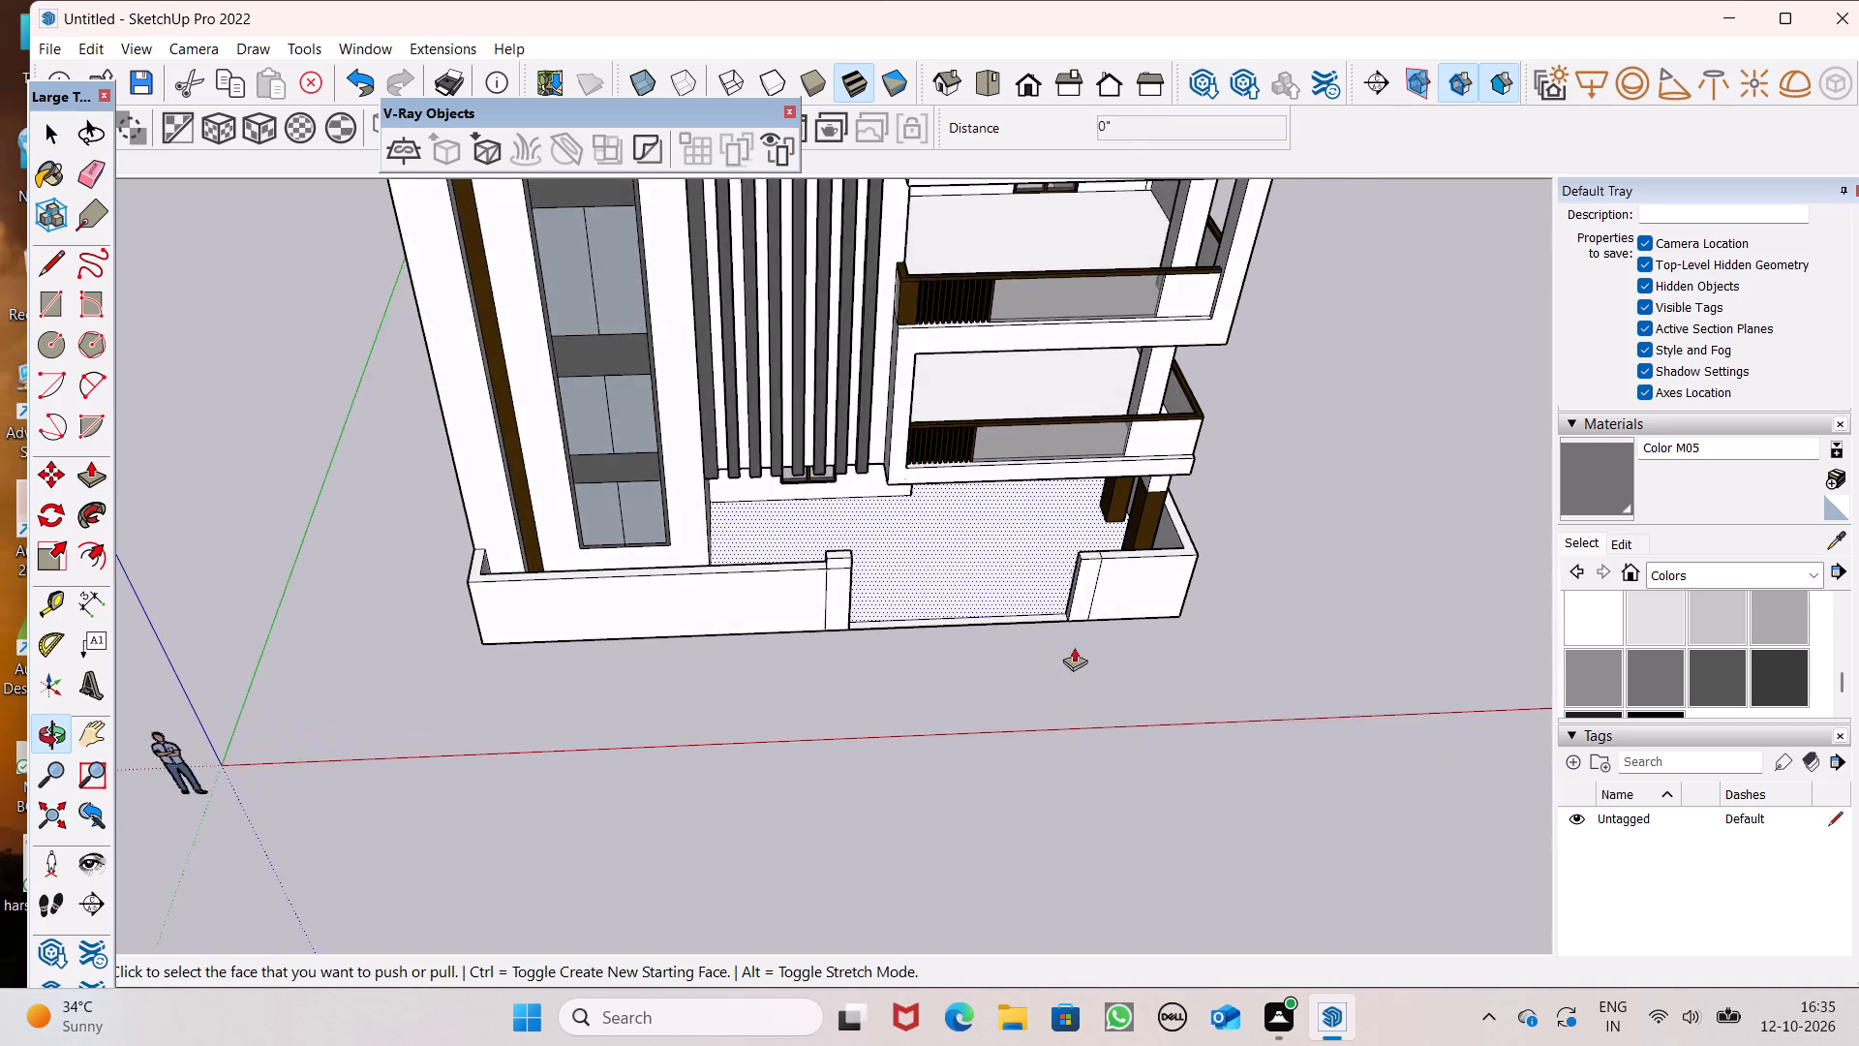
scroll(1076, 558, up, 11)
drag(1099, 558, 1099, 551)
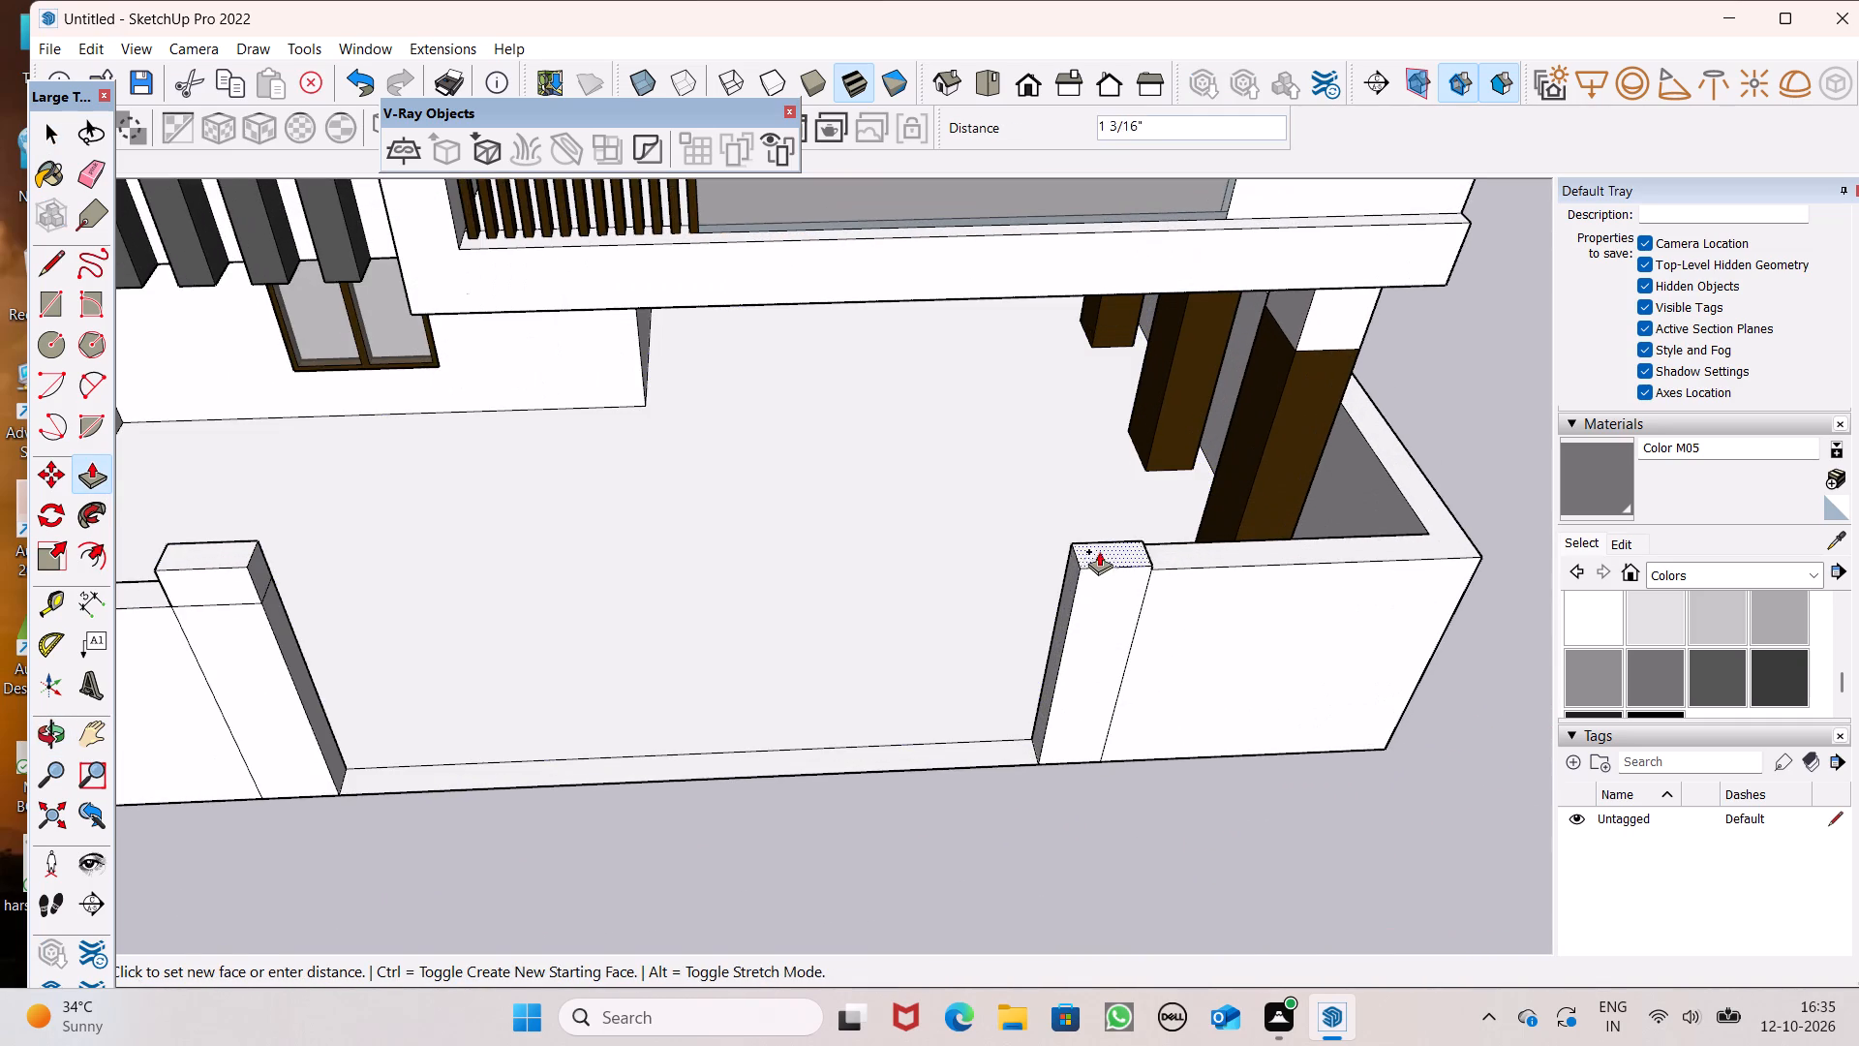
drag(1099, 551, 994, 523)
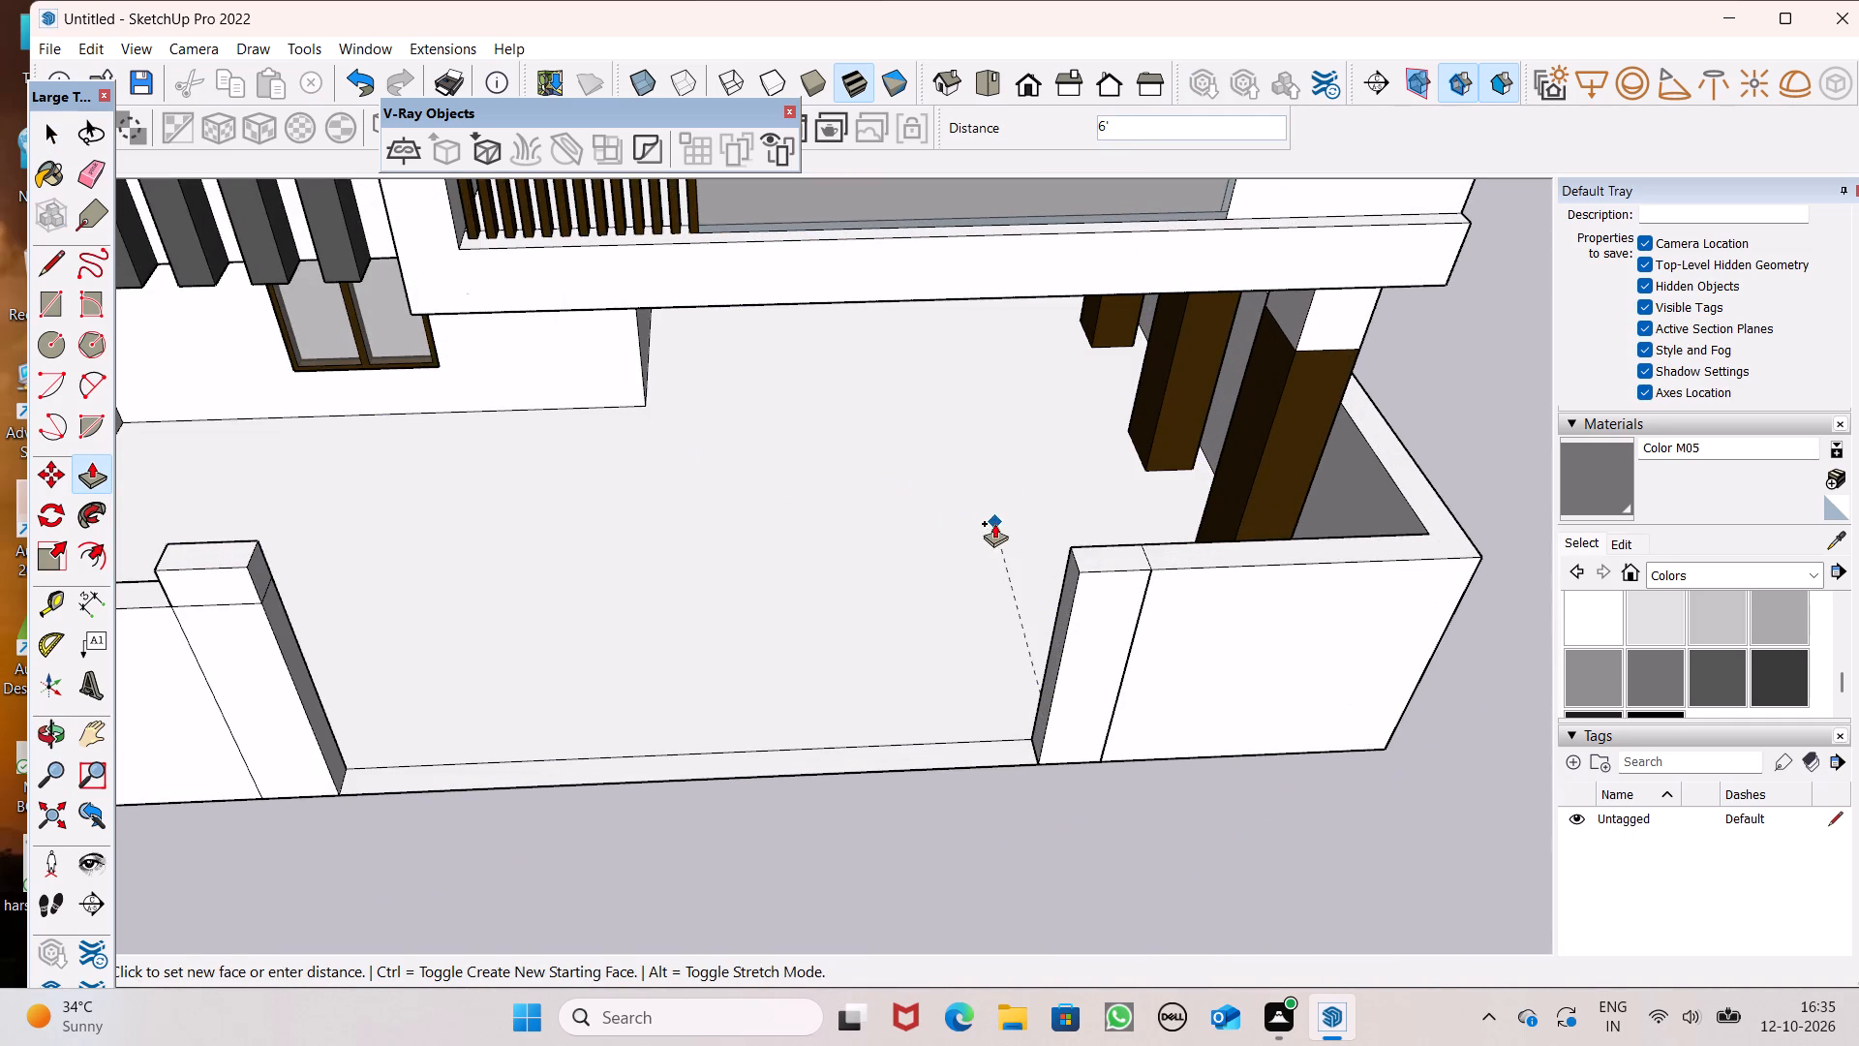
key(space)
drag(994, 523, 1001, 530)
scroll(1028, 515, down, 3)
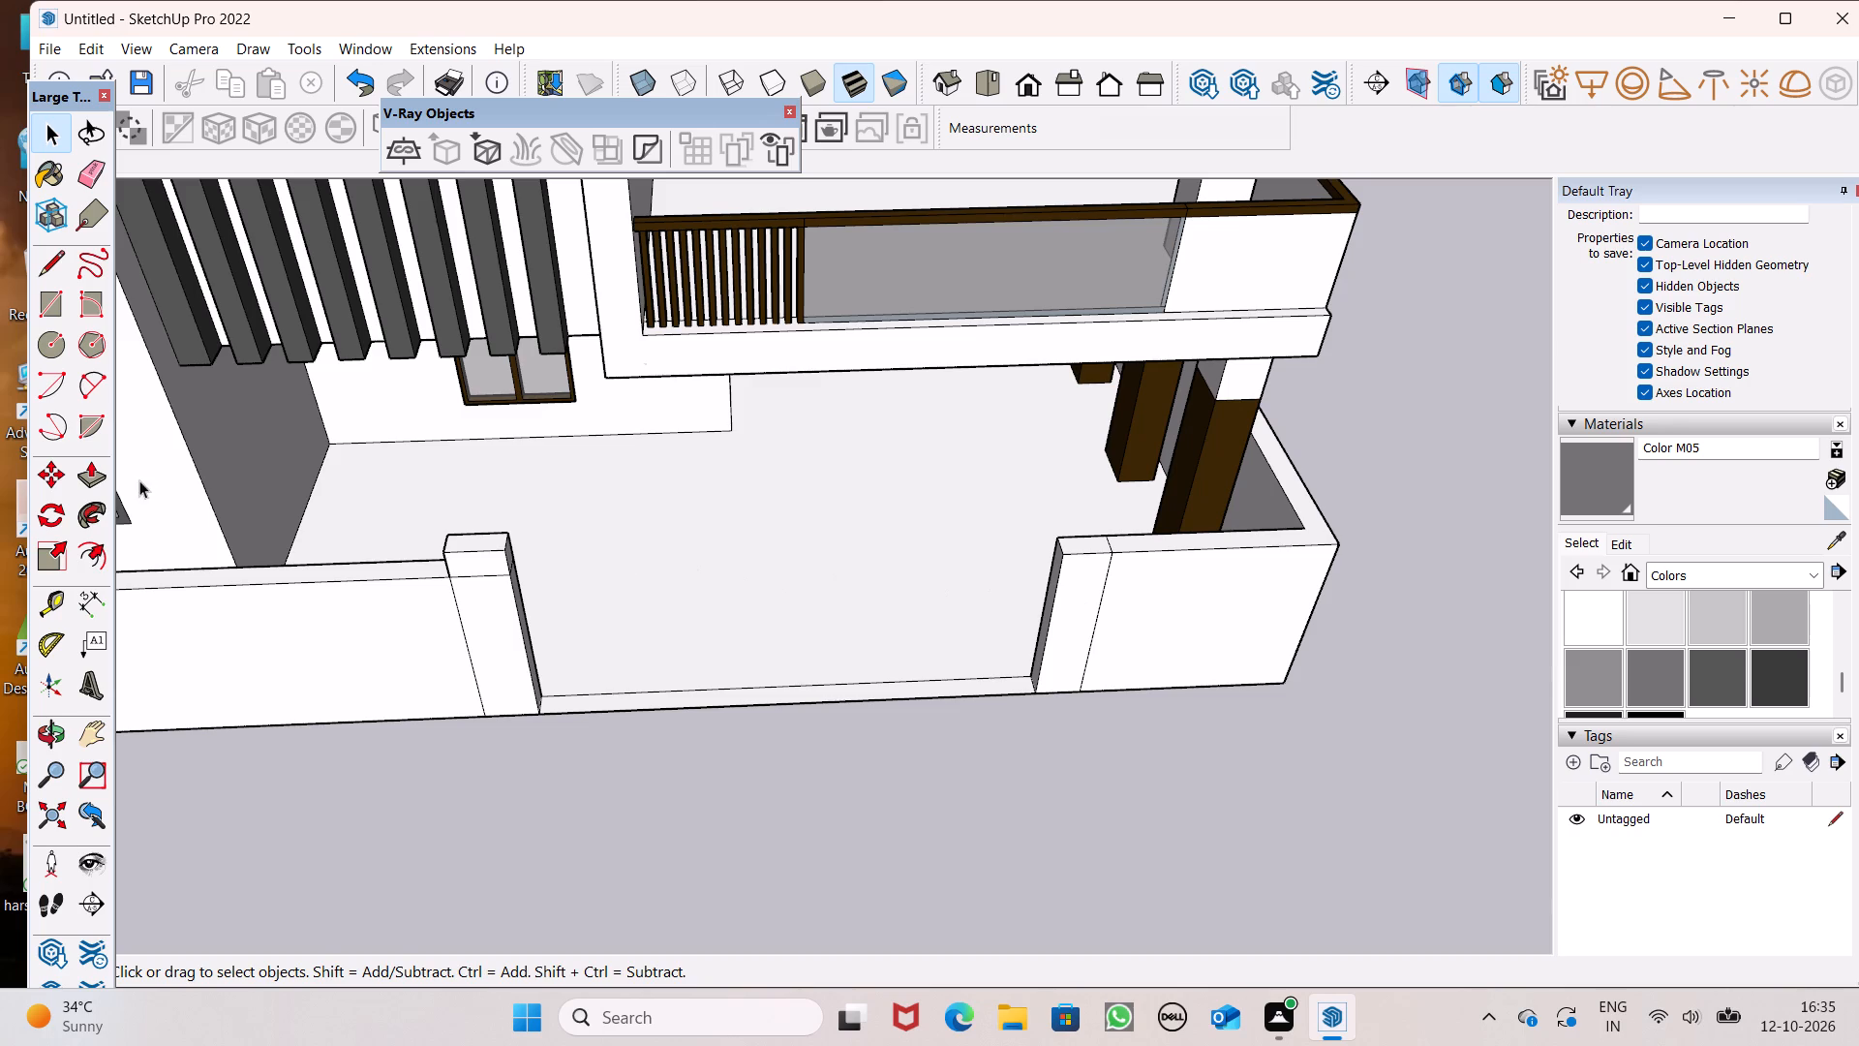
Raise the top of the shorter wall's end segment 11 1/4" with Push/Pull, level with the opposite gate pier.
click(102, 475)
scroll(638, 478, down, 2)
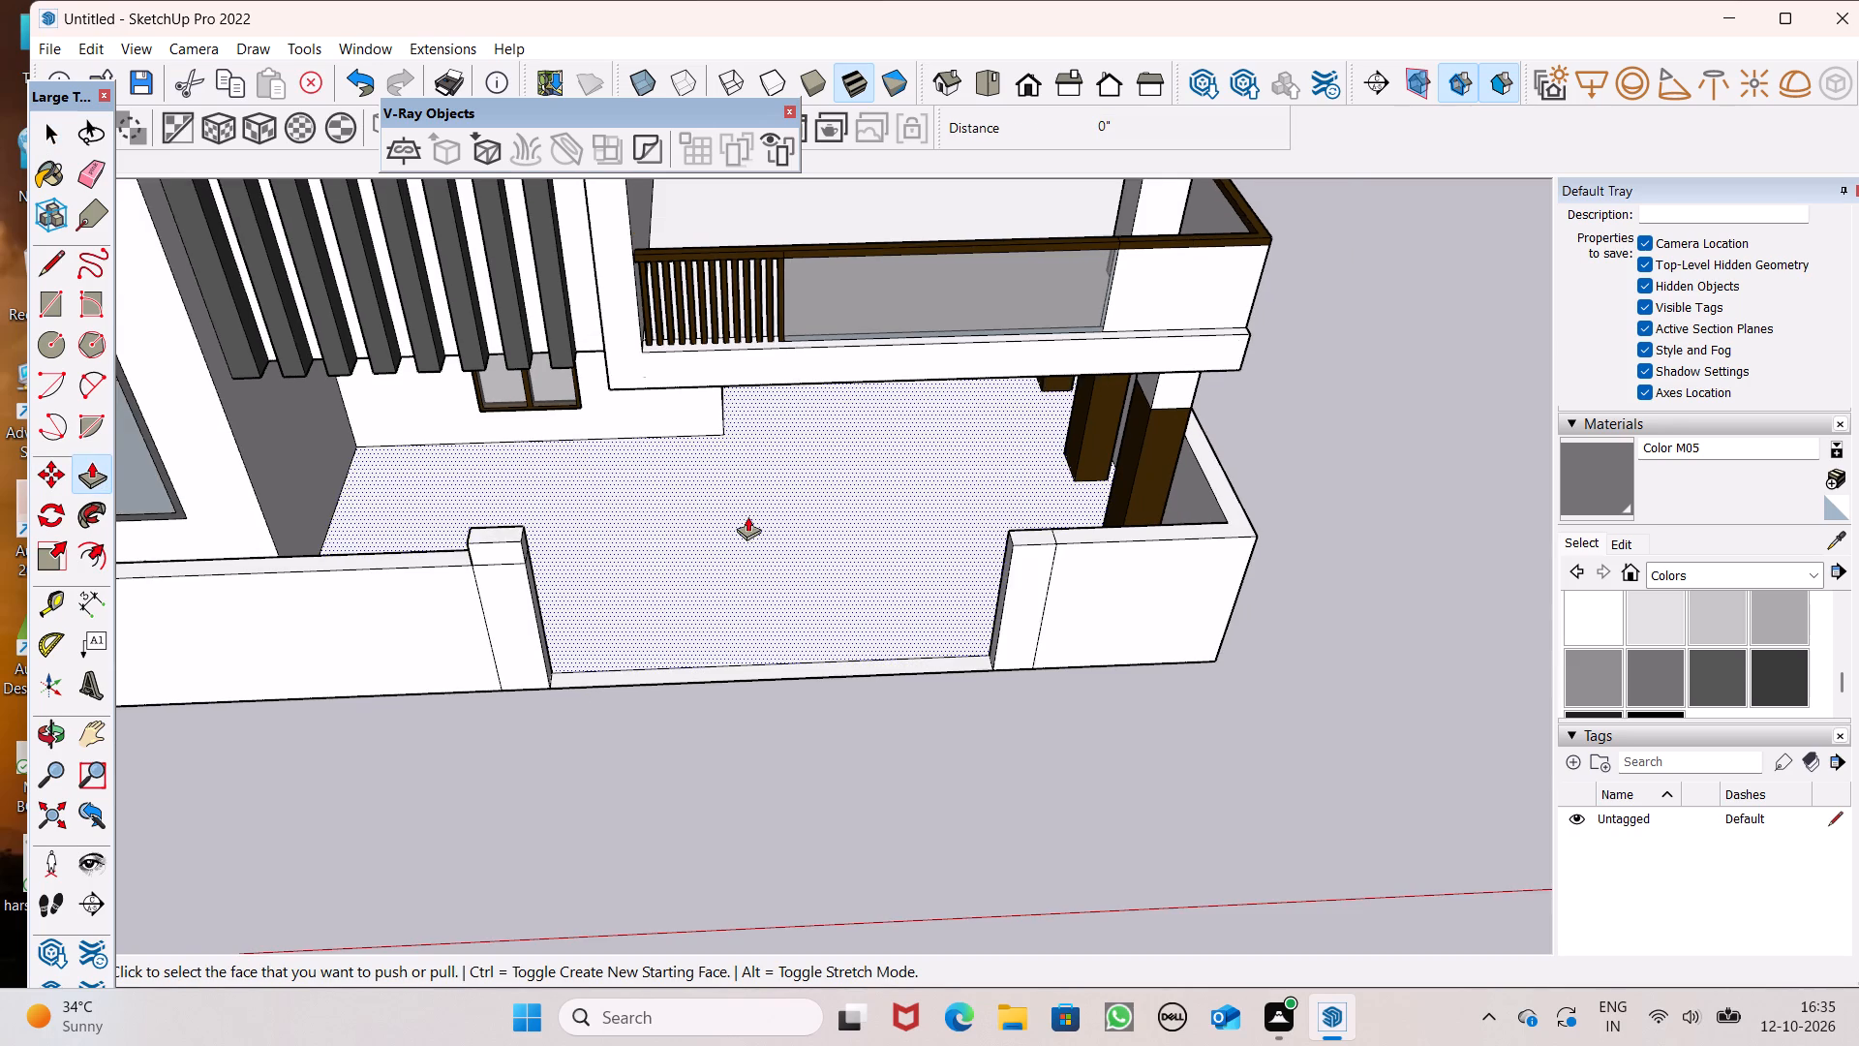
scroll(784, 522, up, 5)
drag(1142, 525, 1140, 512)
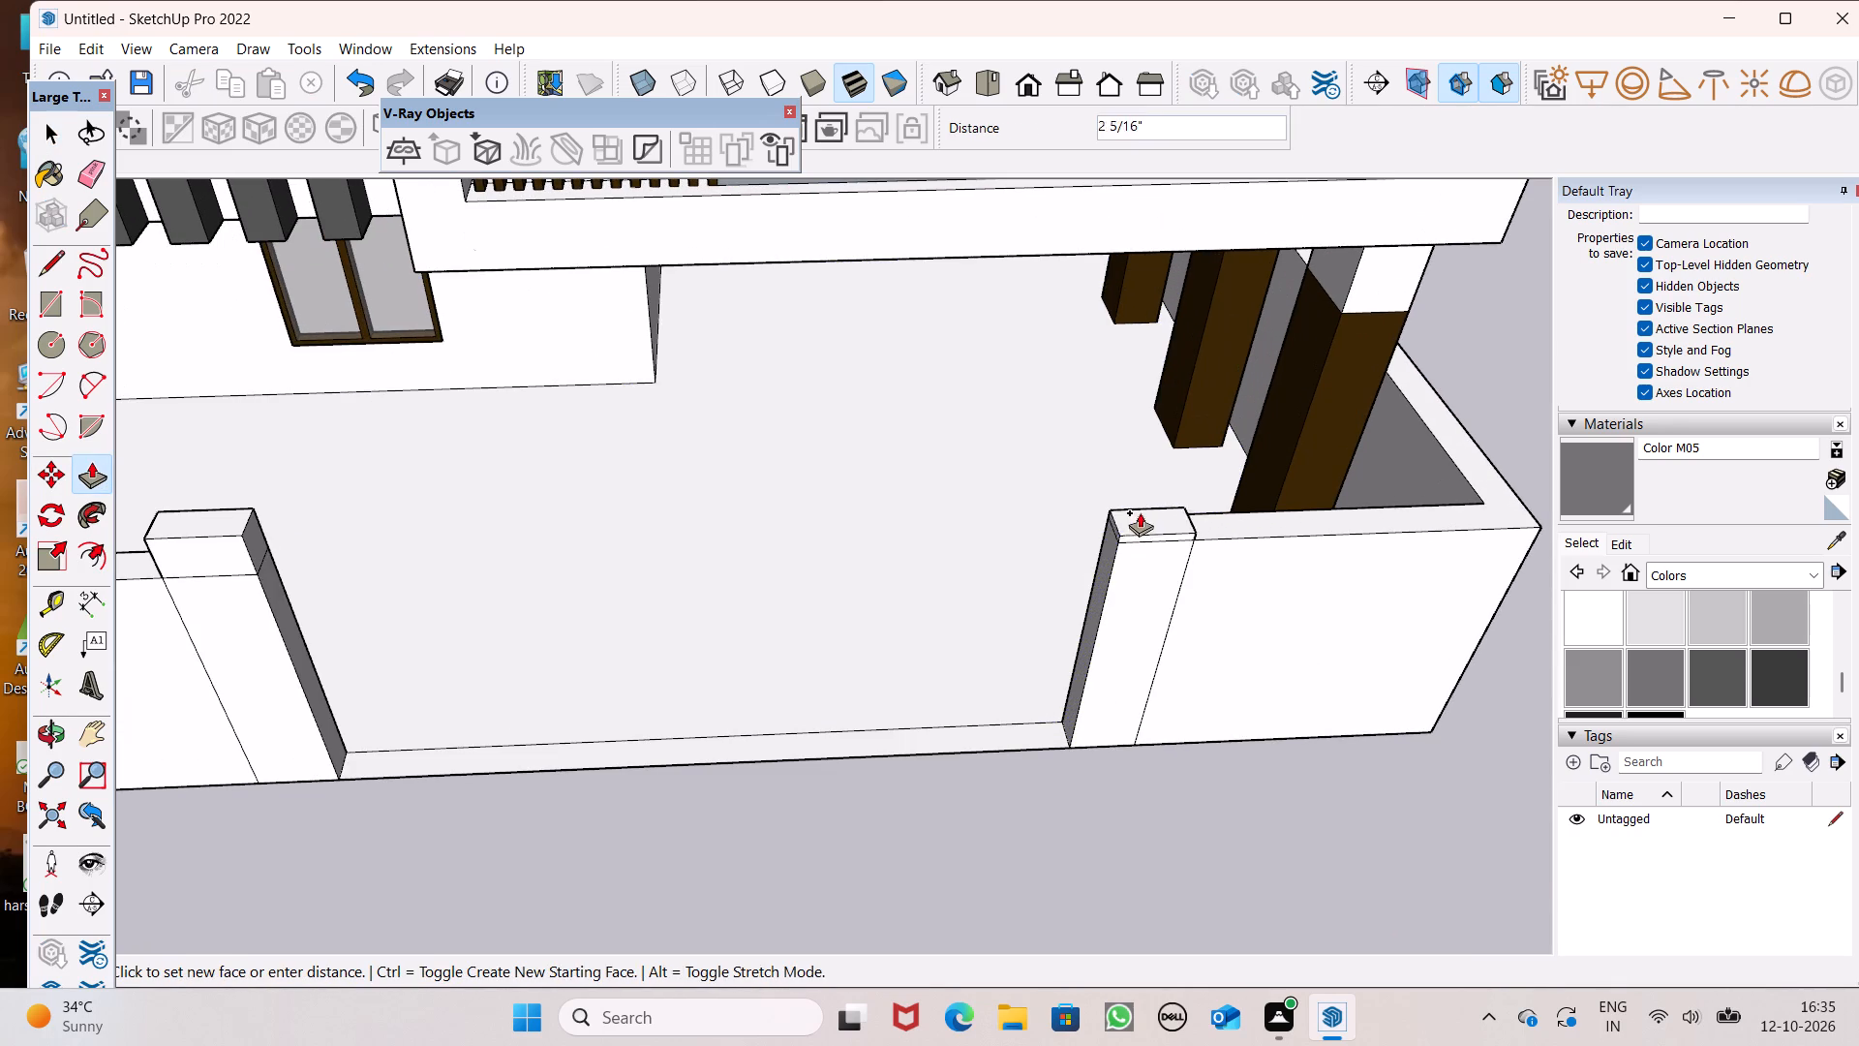
drag(1140, 512, 1111, 467)
drag(1111, 467, 214, 533)
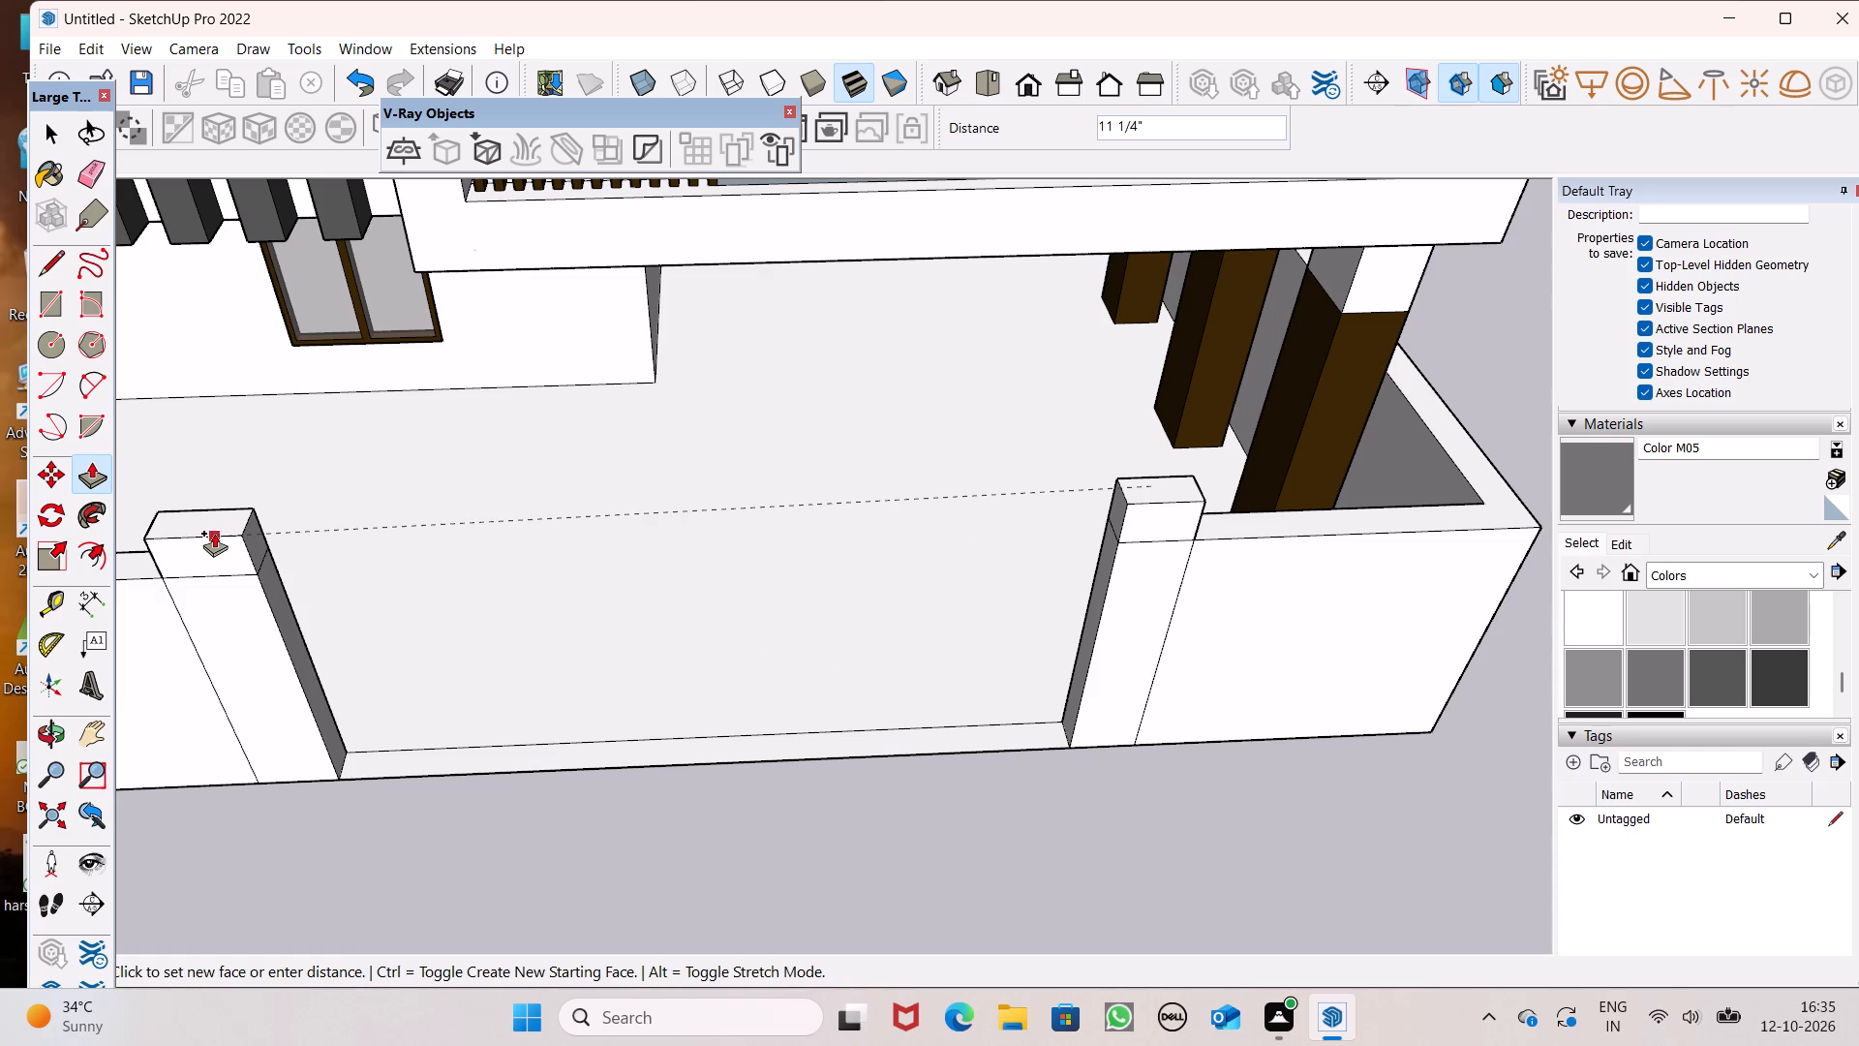
drag(214, 533, 214, 529)
scroll(697, 431, down, 5)
middle_drag(792, 549, 755, 351)
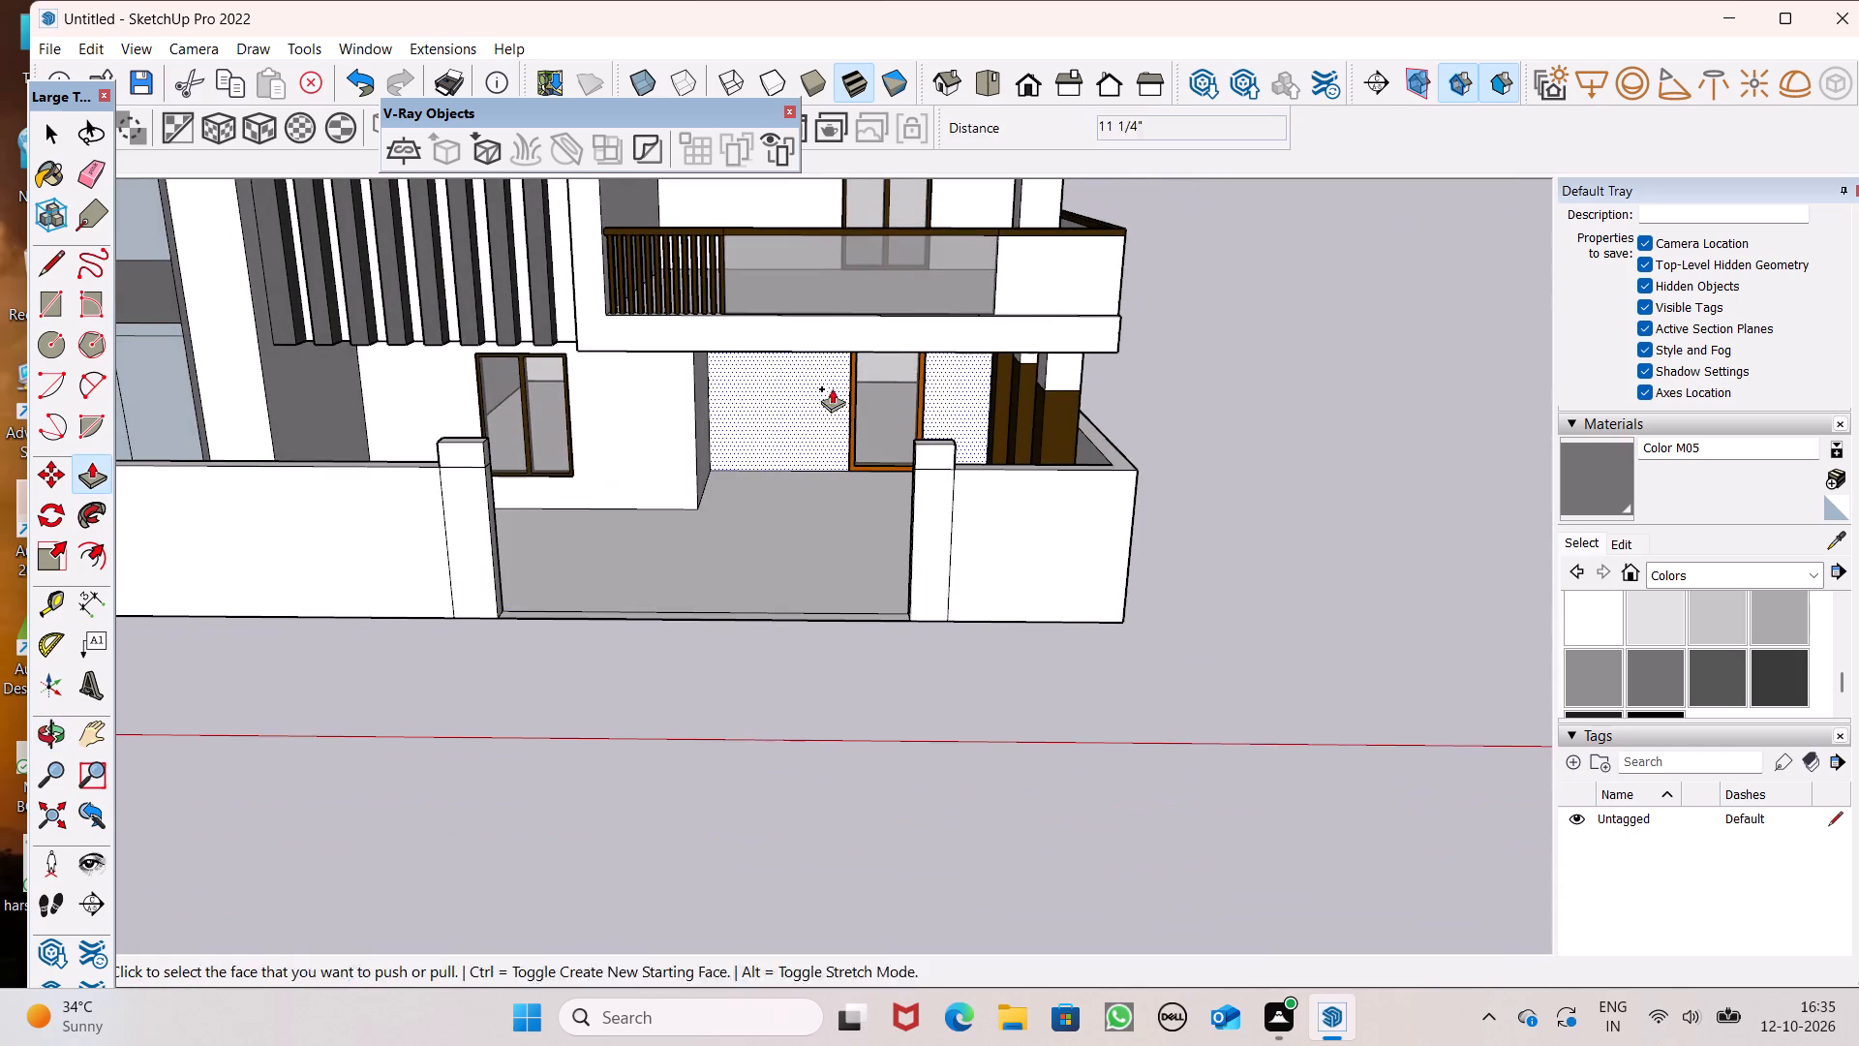
key(space)
Draw a 6' vertical line down the longer front wall's outer face, between the tall window and the gate pier.
scroll(990, 495, down, 2)
middle_drag(989, 525, 999, 605)
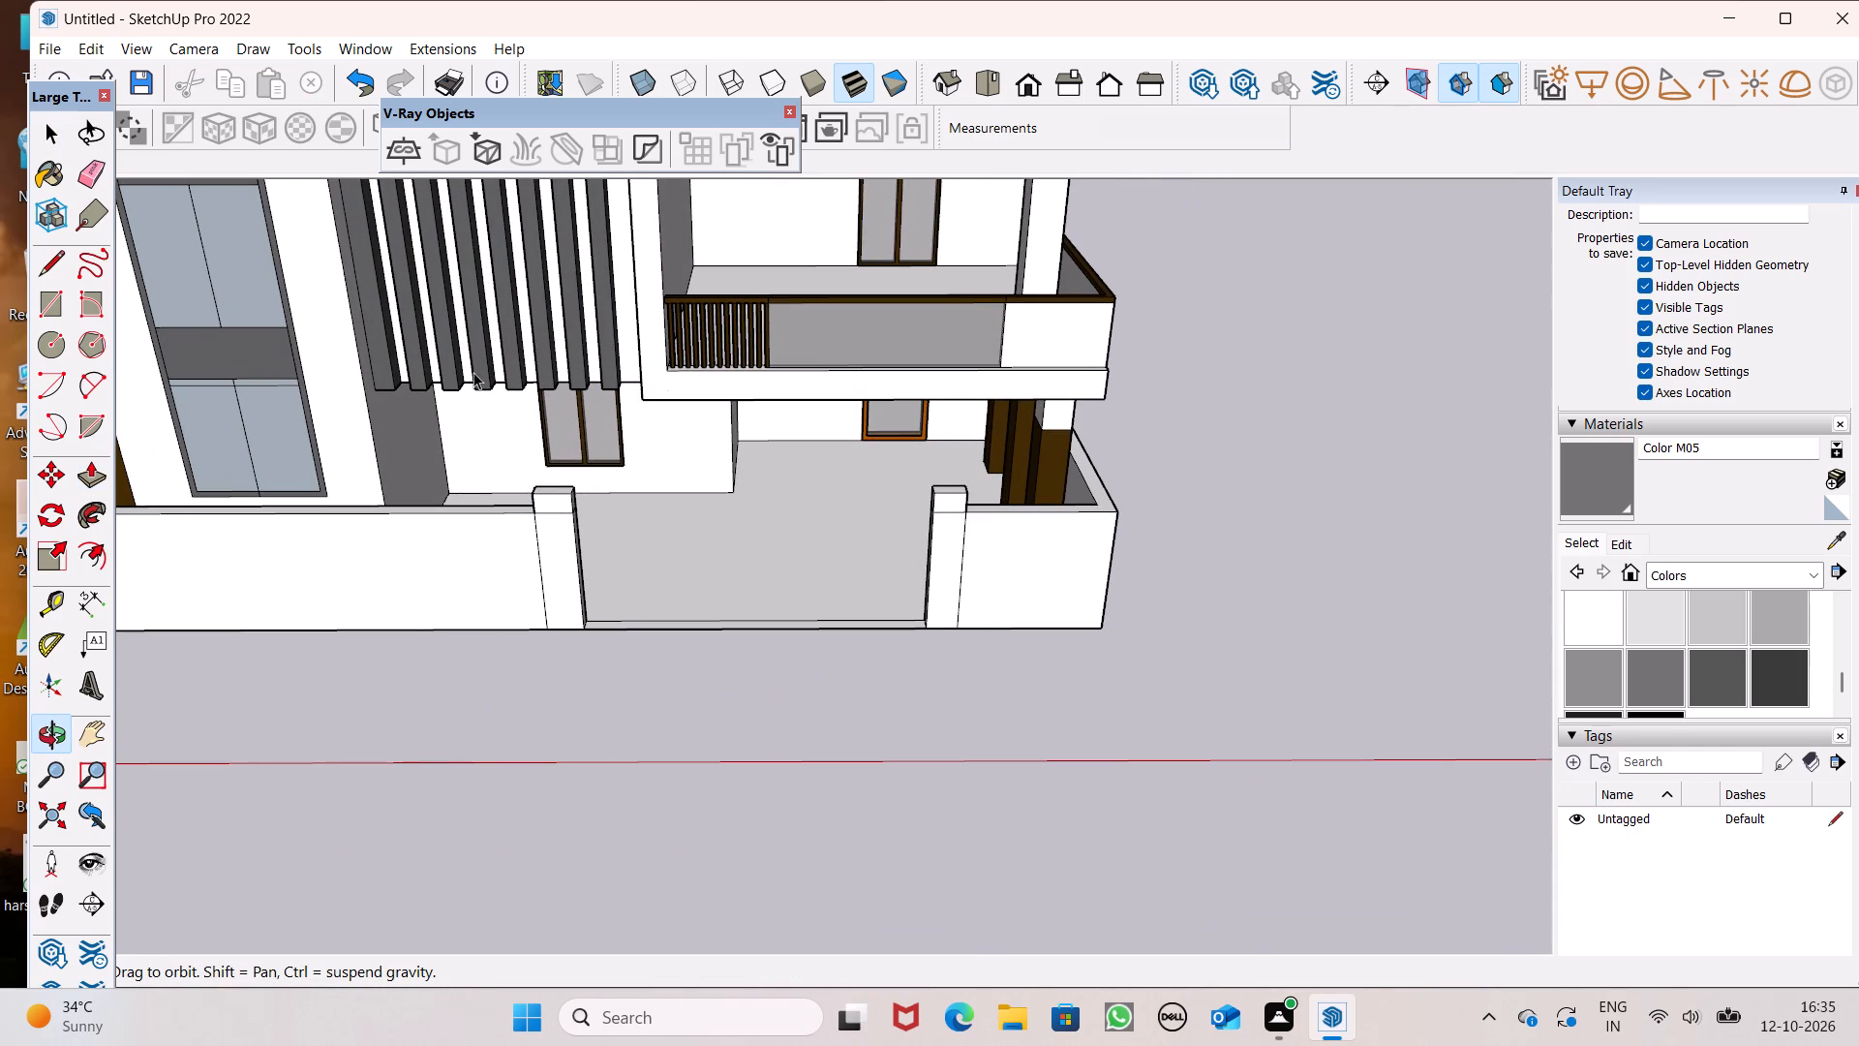
scroll(779, 478, down, 3)
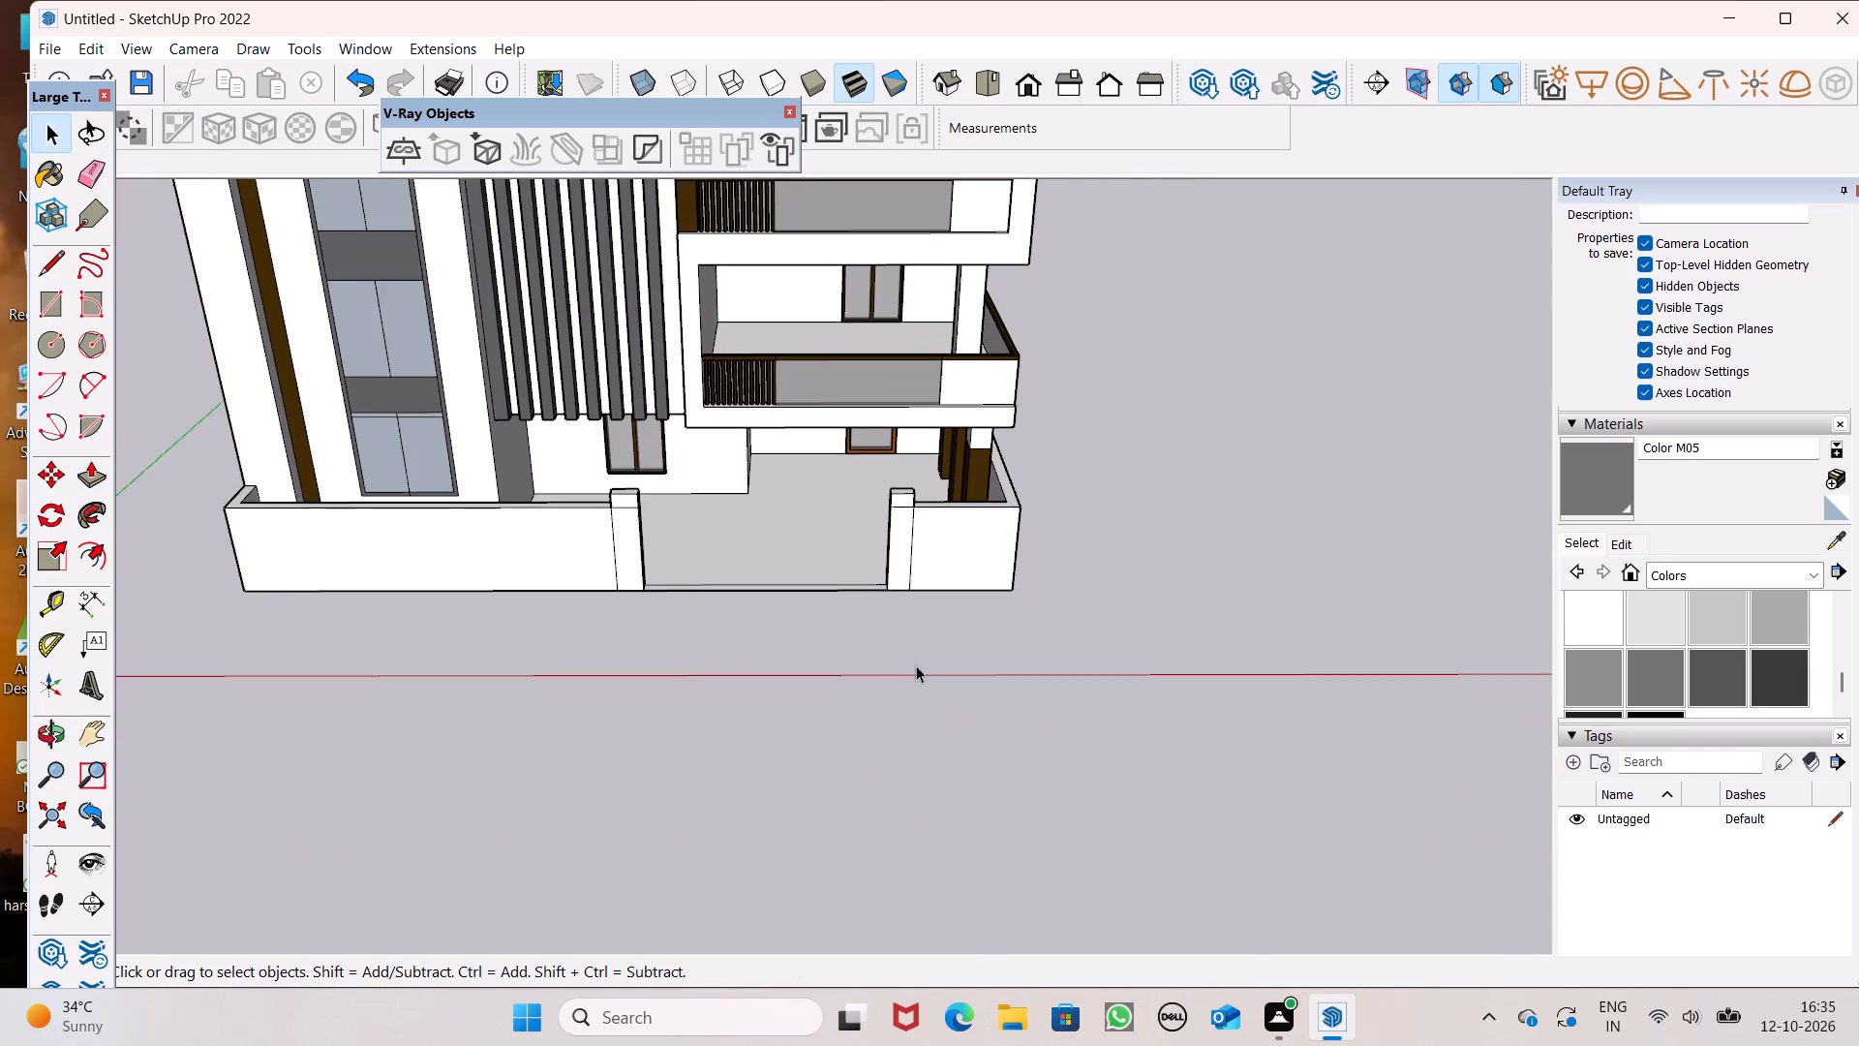
middle_drag(918, 664, 914, 511)
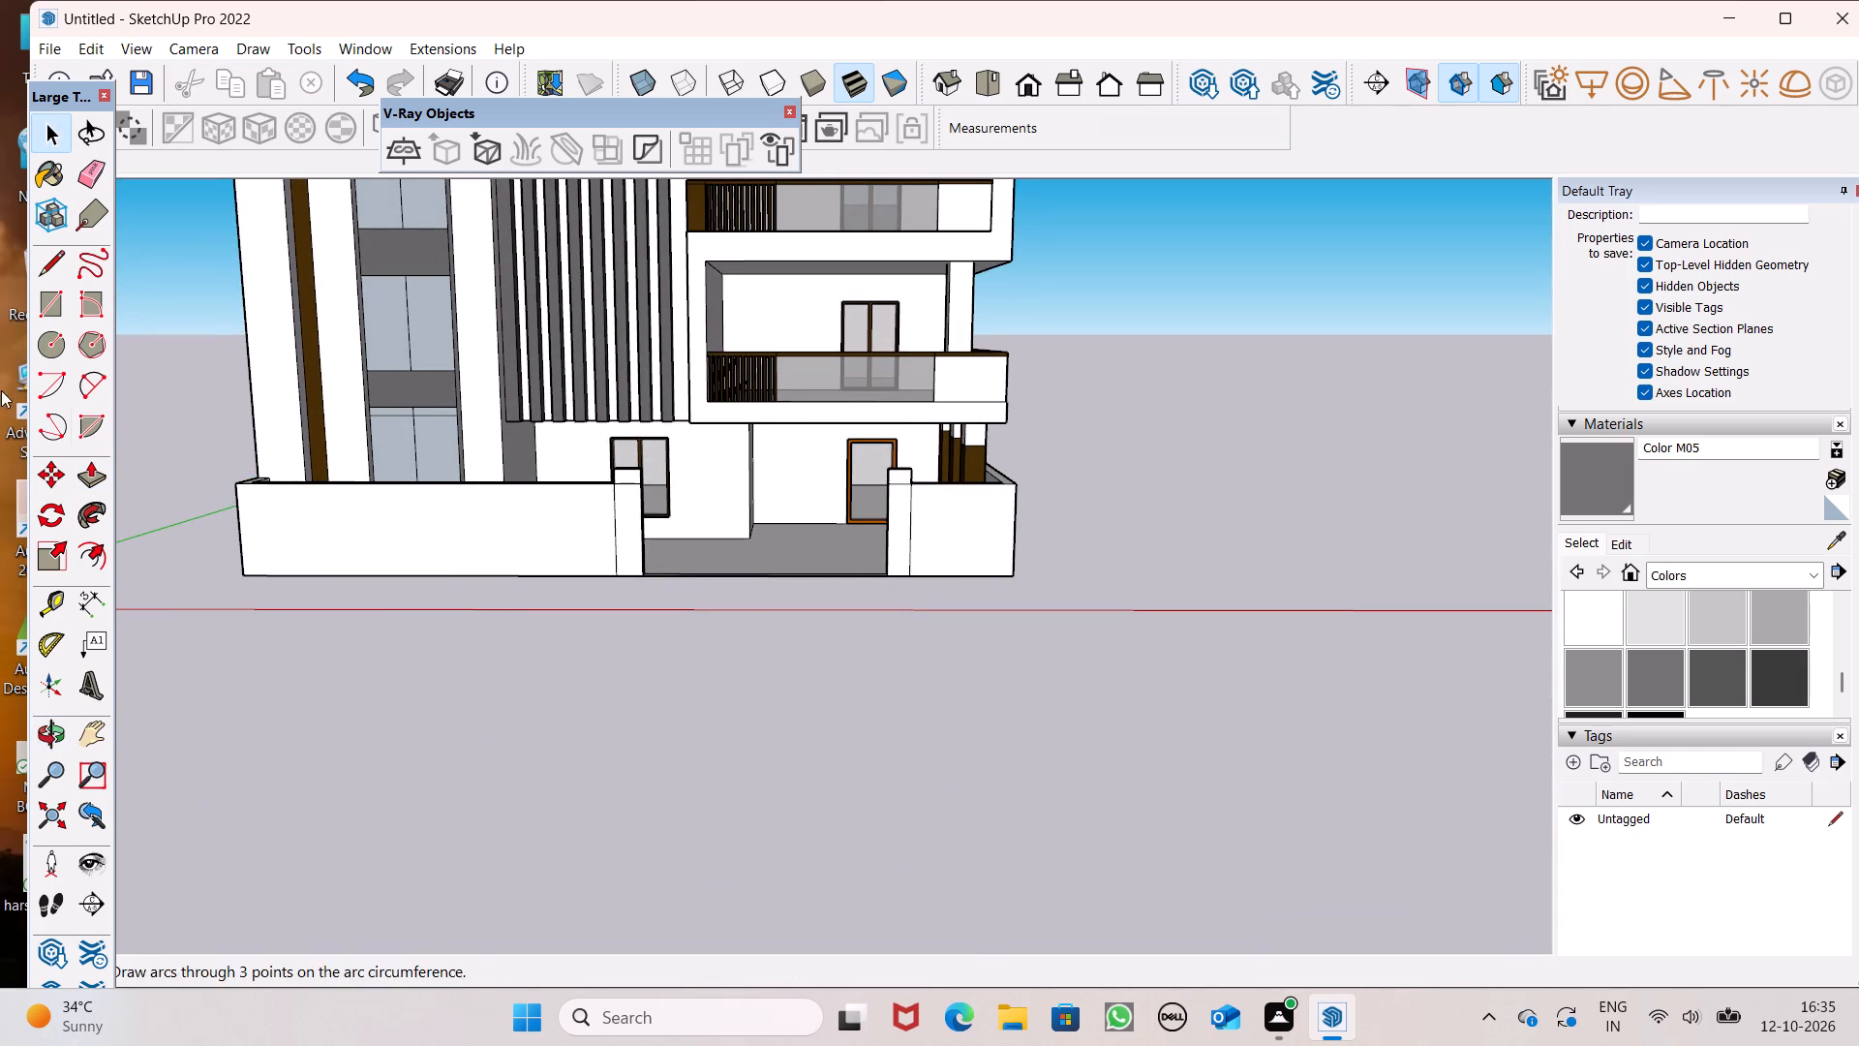
click(55, 295)
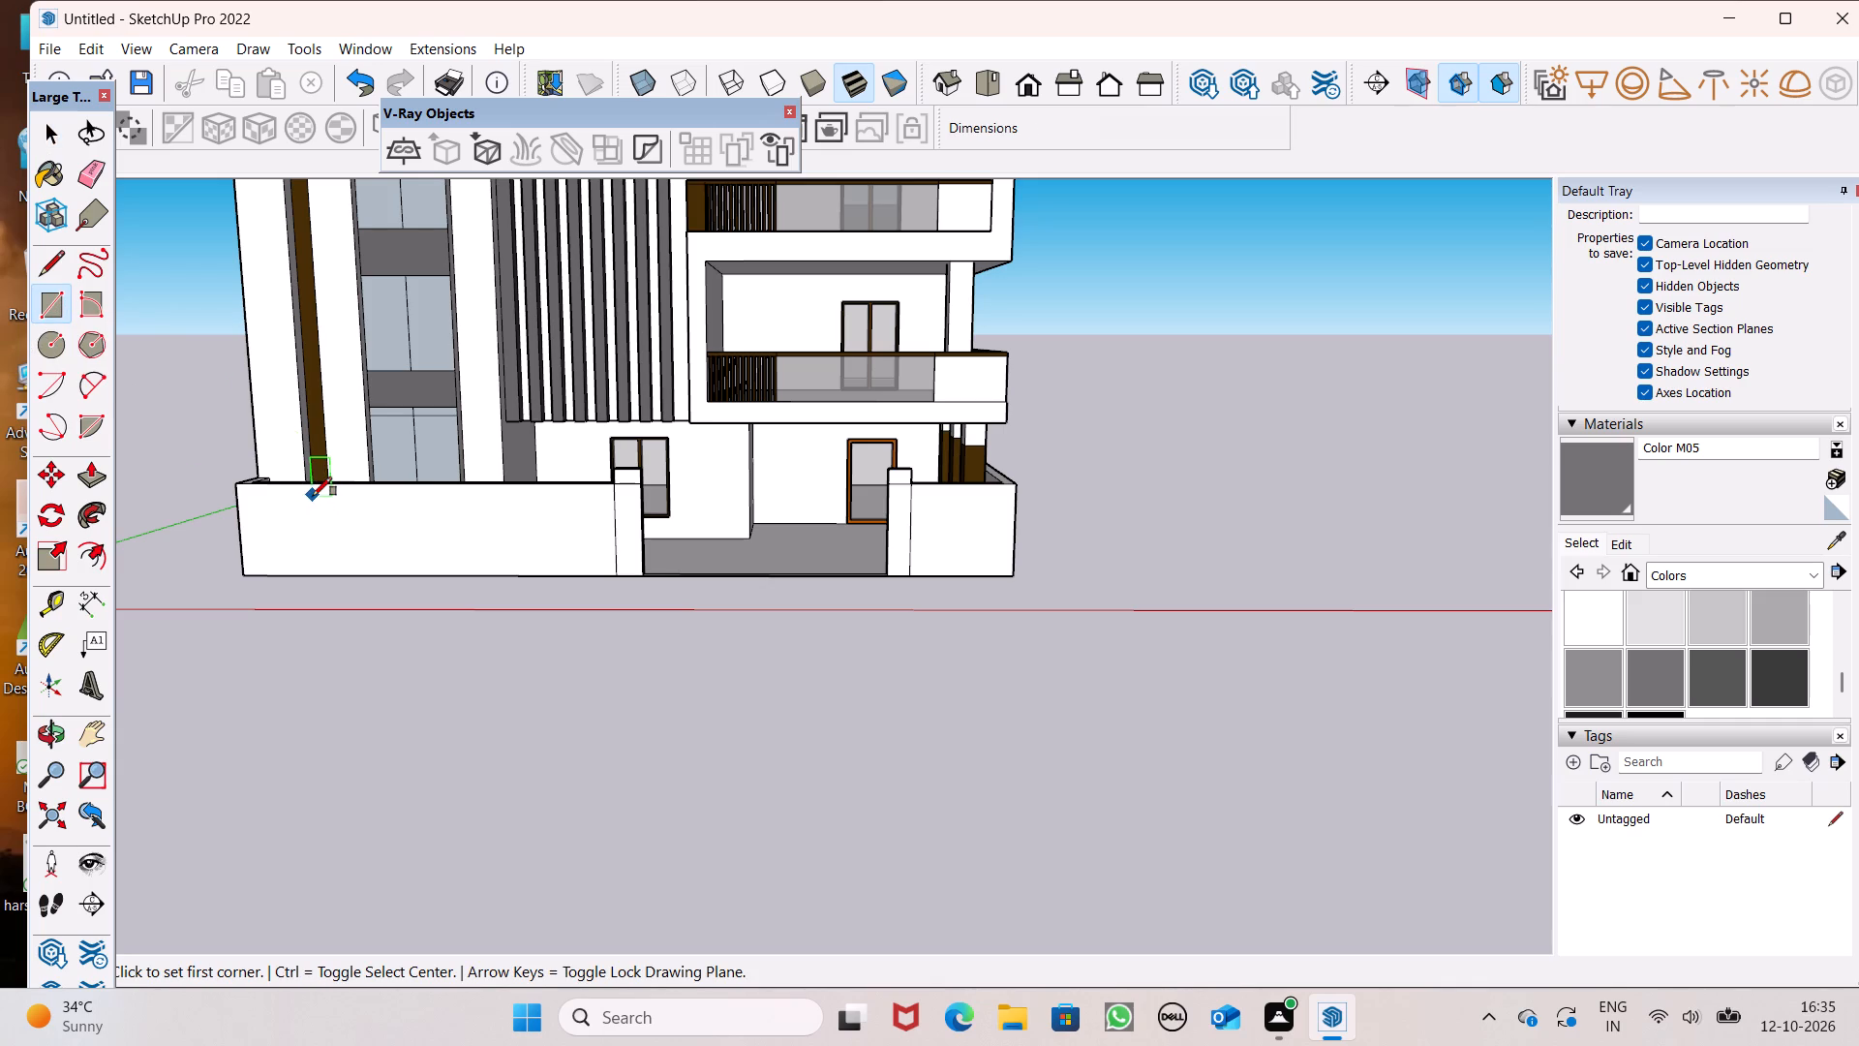
middle_drag(453, 594, 473, 803)
scroll(435, 558, up, 5)
middle_drag(564, 616, 577, 539)
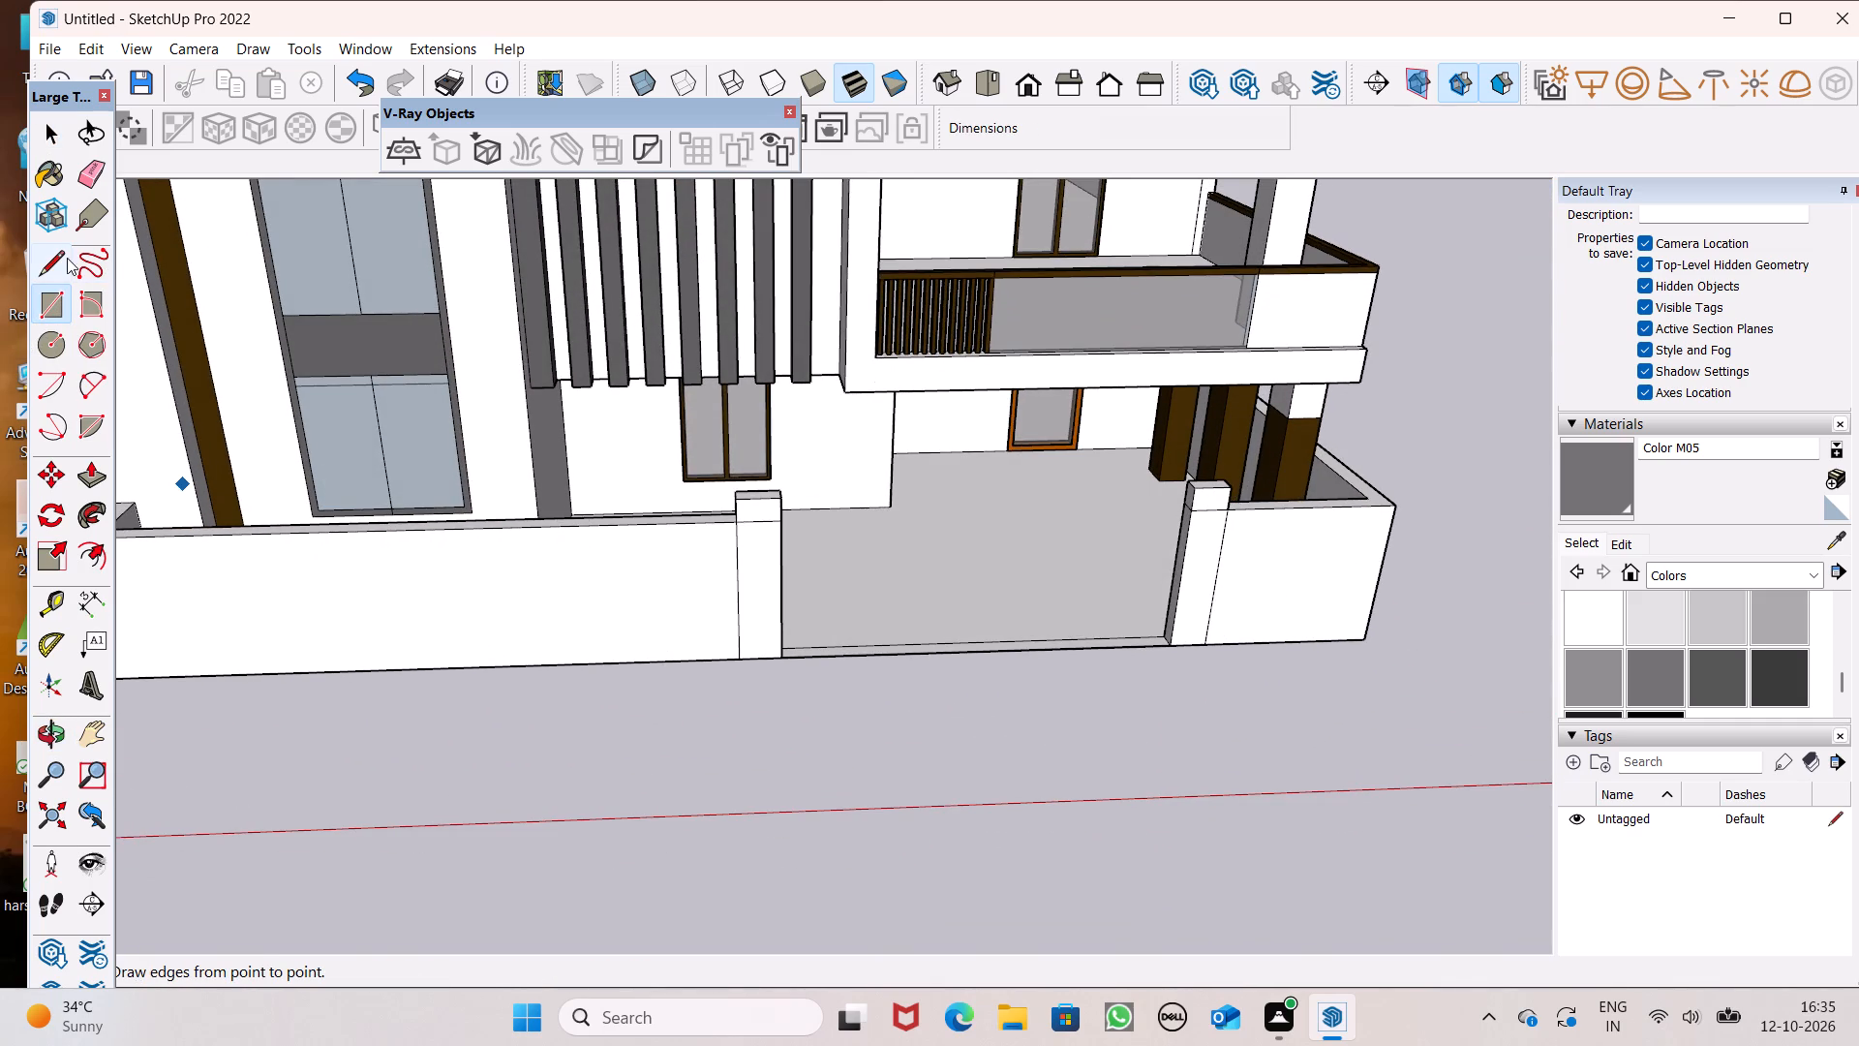
click(45, 263)
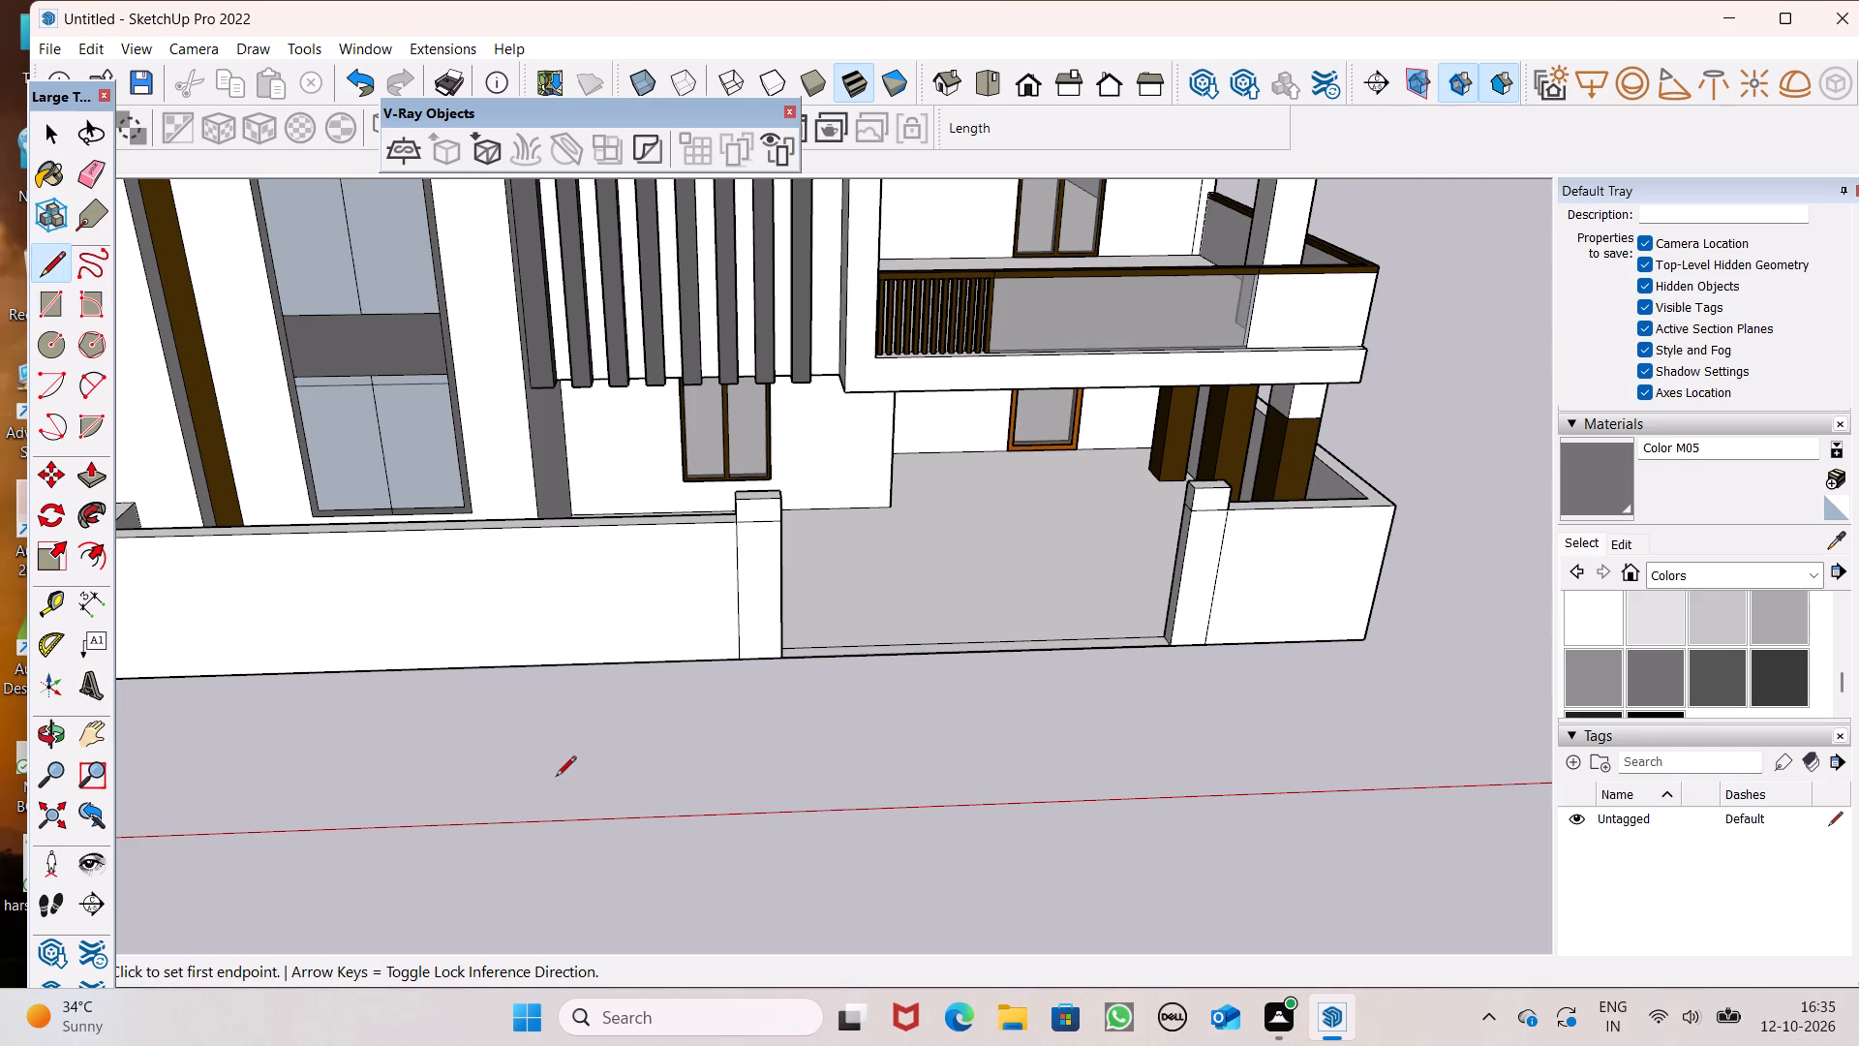
scroll(564, 729, up, 3)
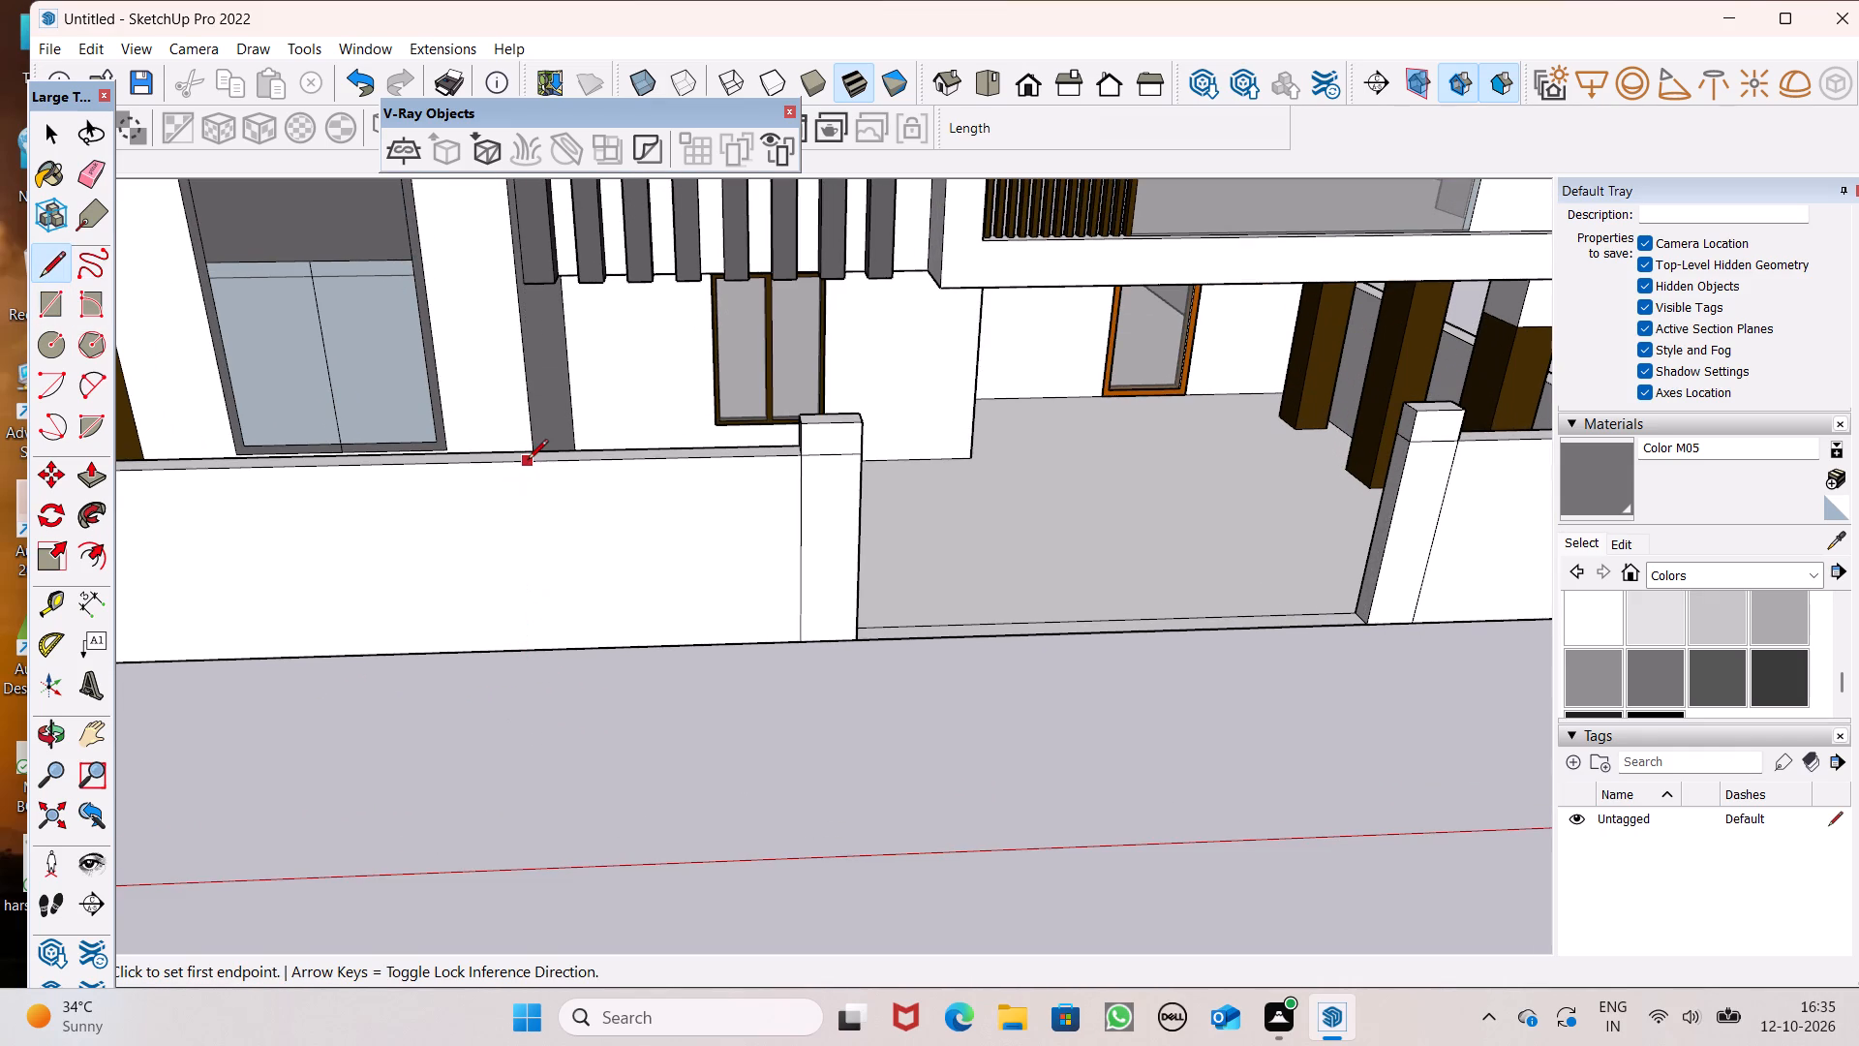
click(538, 460)
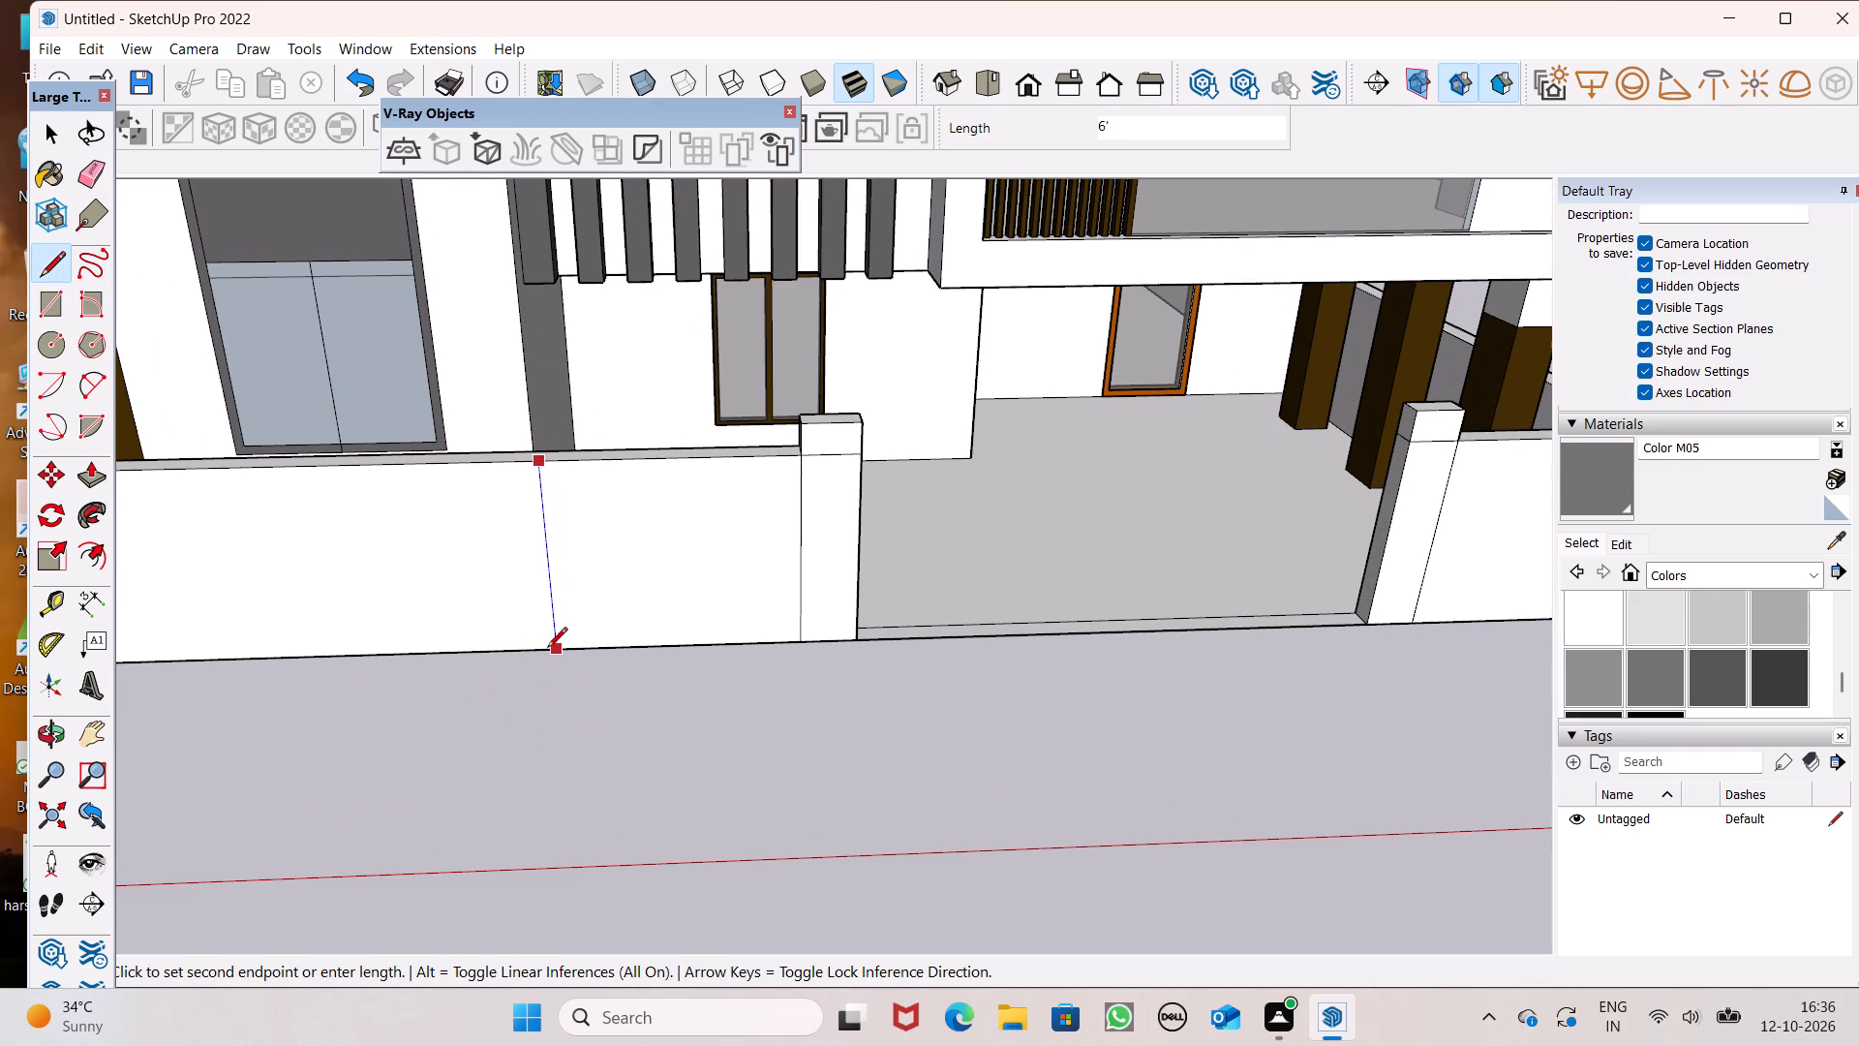
click(547, 655)
Continue the dividing line across the top of the longer front wall, from its outer edge to its inner edge.
middle_drag(543, 483, 564, 655)
scroll(545, 497, up, 1)
scroll(549, 584, up, 4)
click(546, 600)
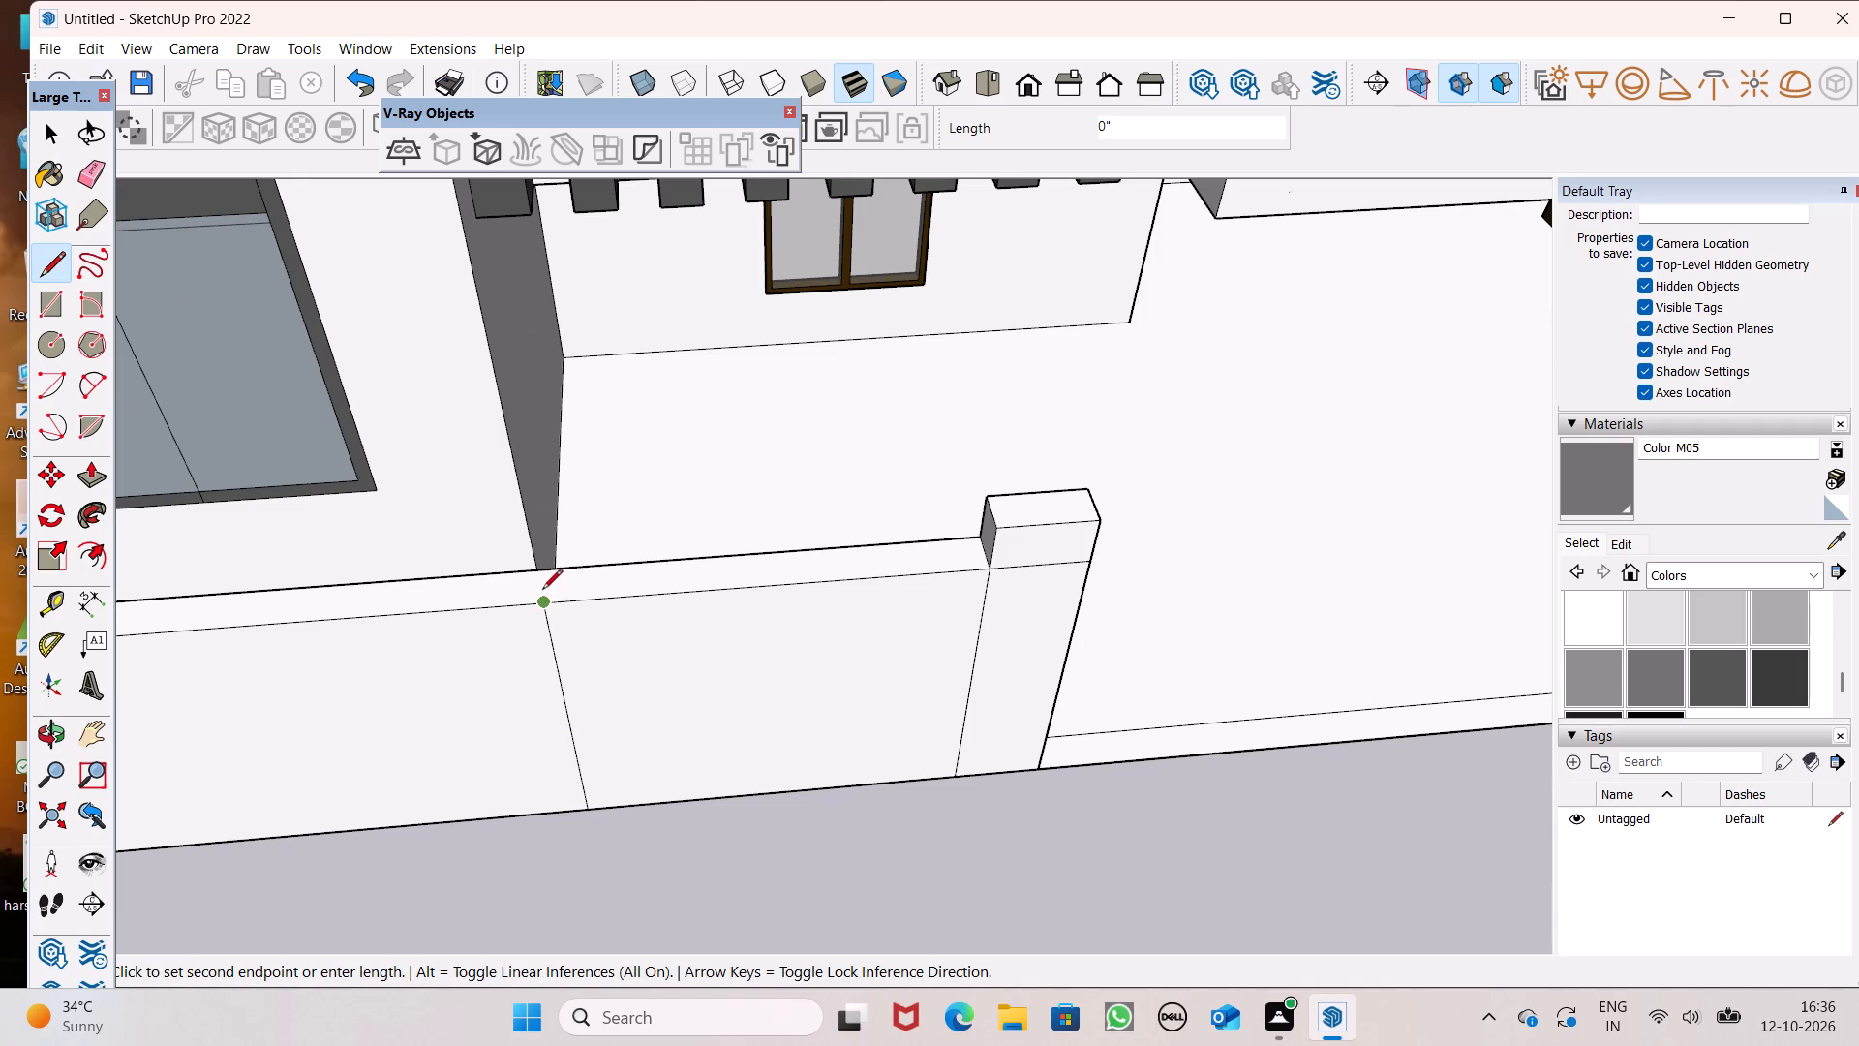
click(542, 567)
key(space)
Draw a second dividing line in front of the tall window, across the longer wall's top and 6' down its outer face.
scroll(687, 519, down, 2)
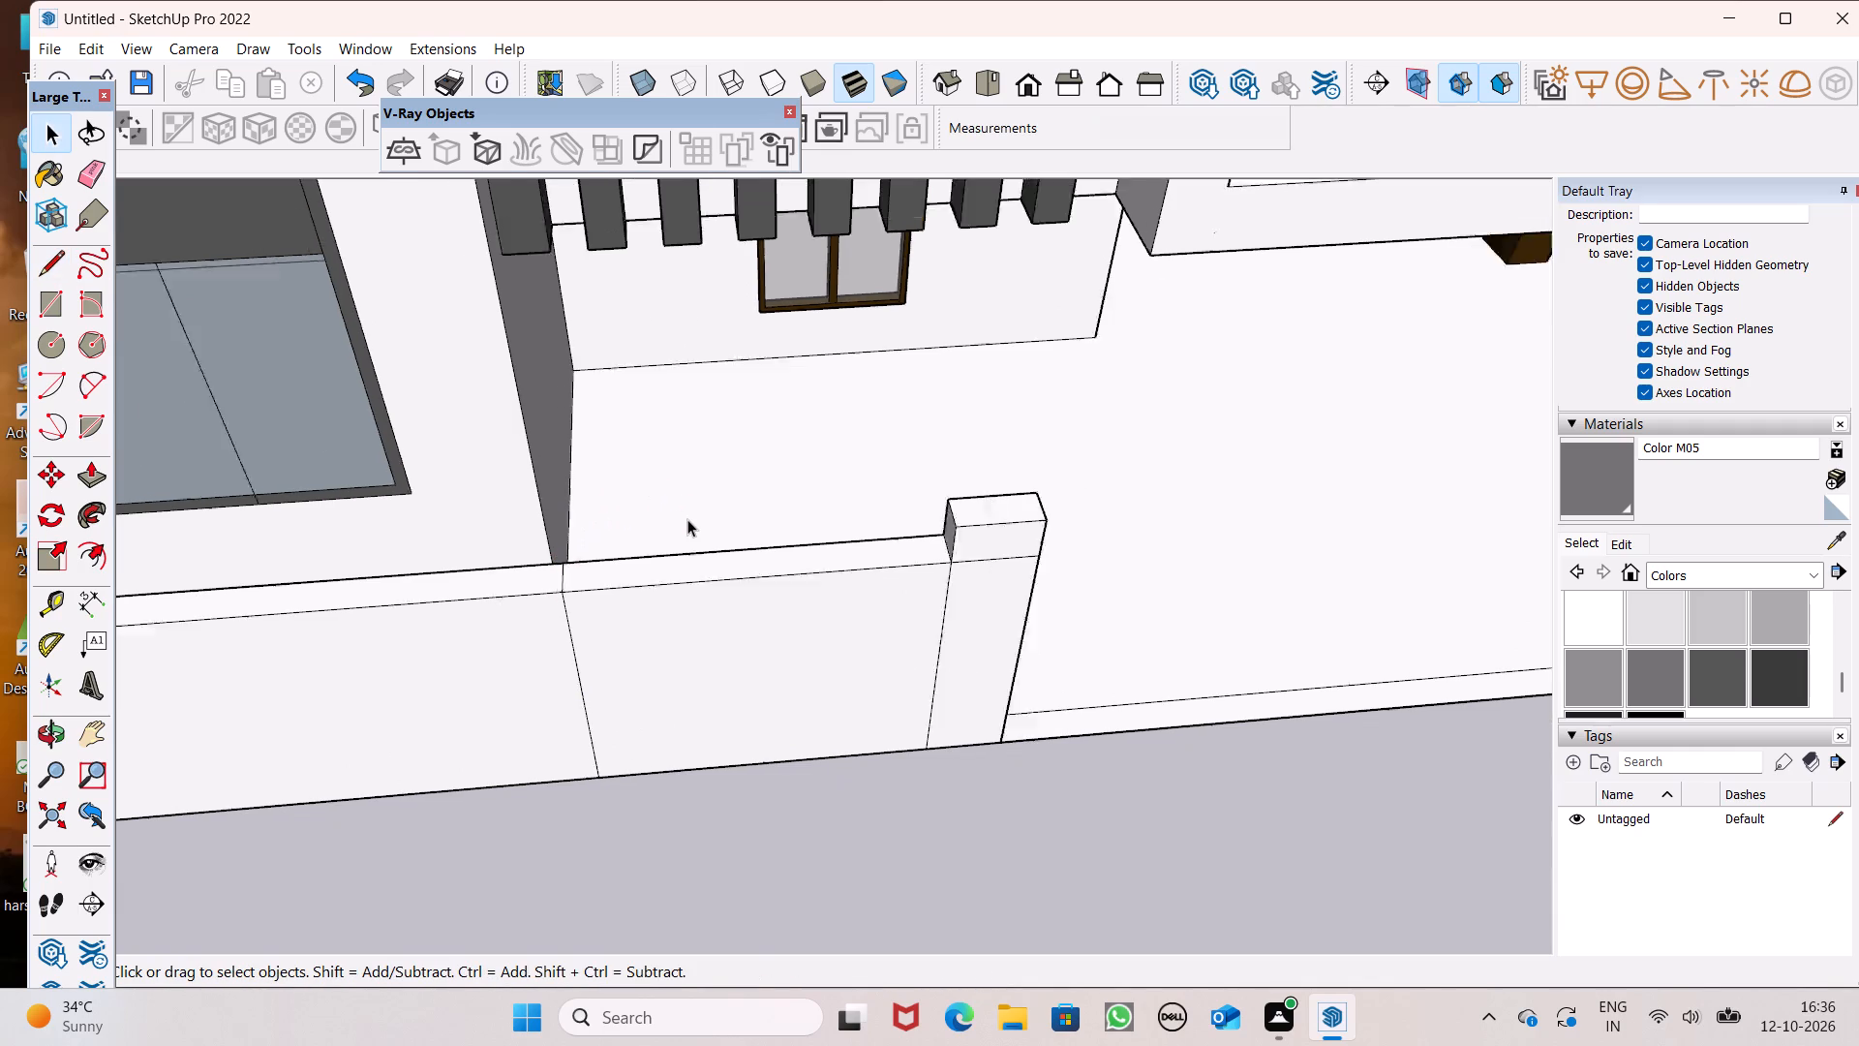
scroll(687, 519, down, 11)
middle_drag(681, 531, 627, 538)
click(57, 269)
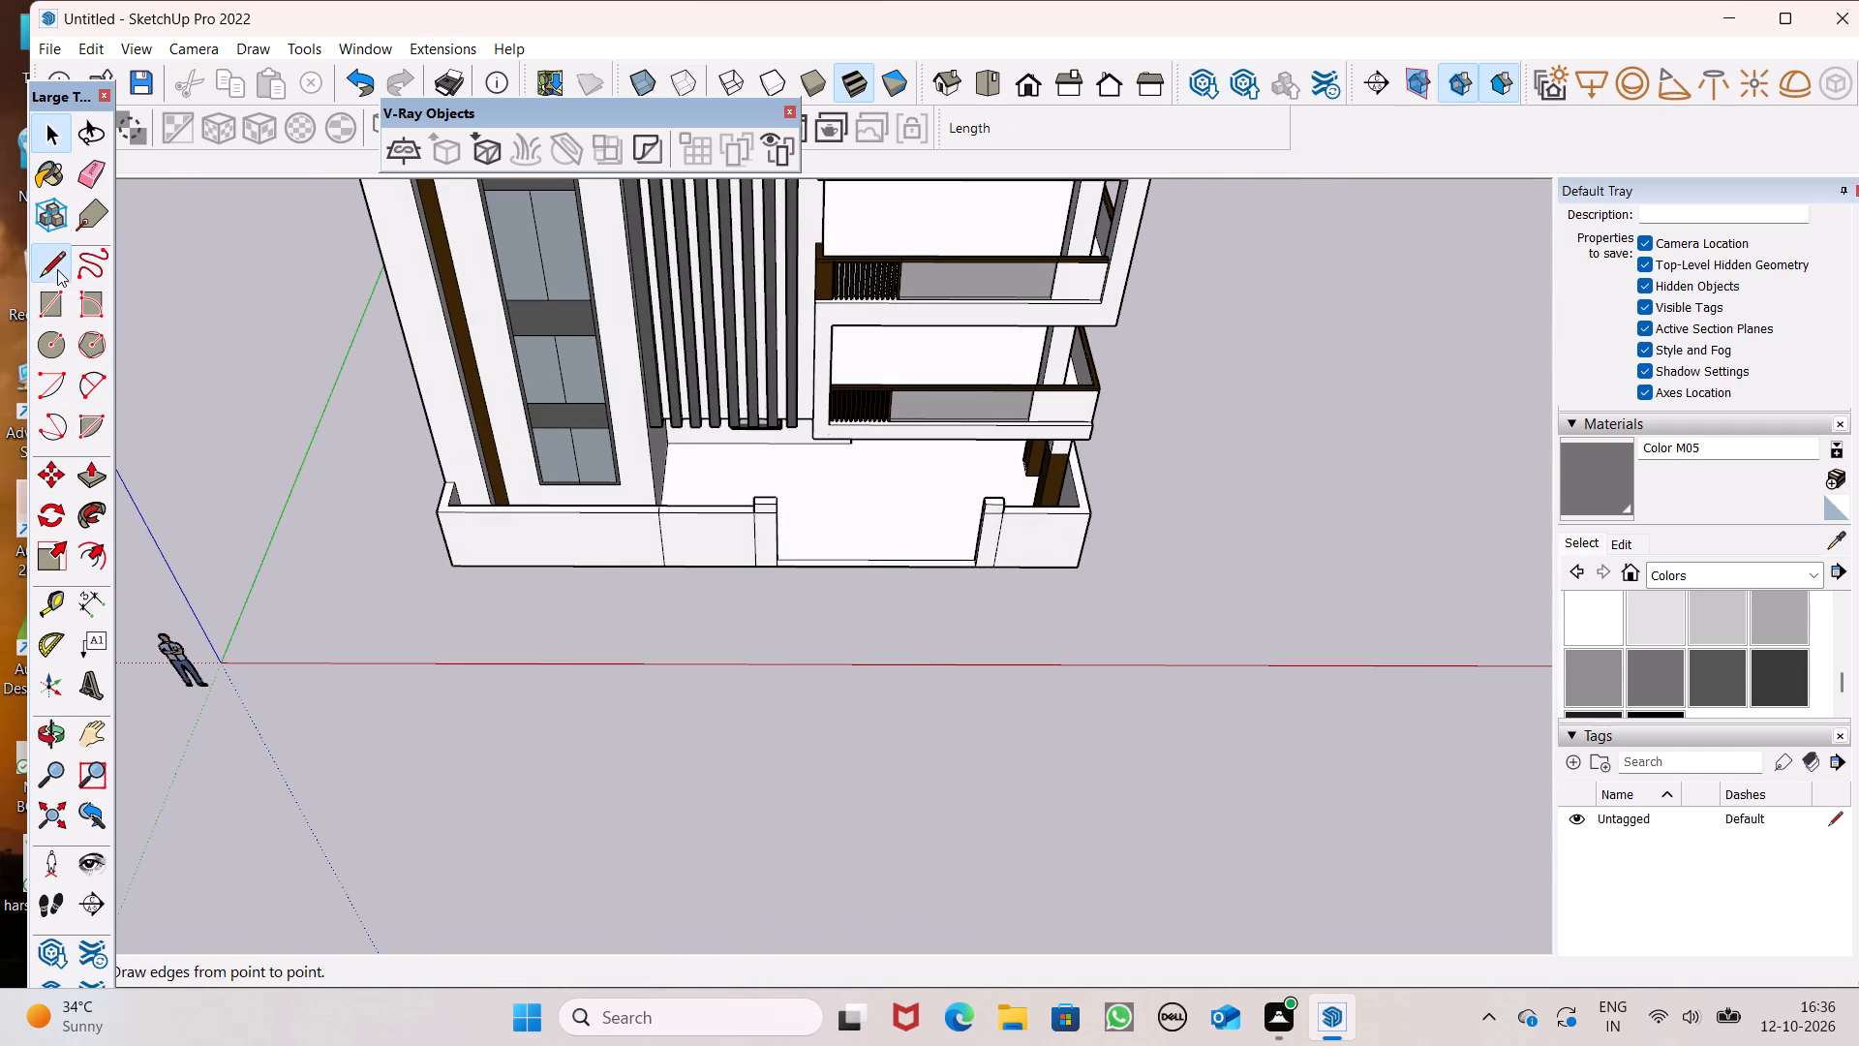
scroll(691, 638, up, 1)
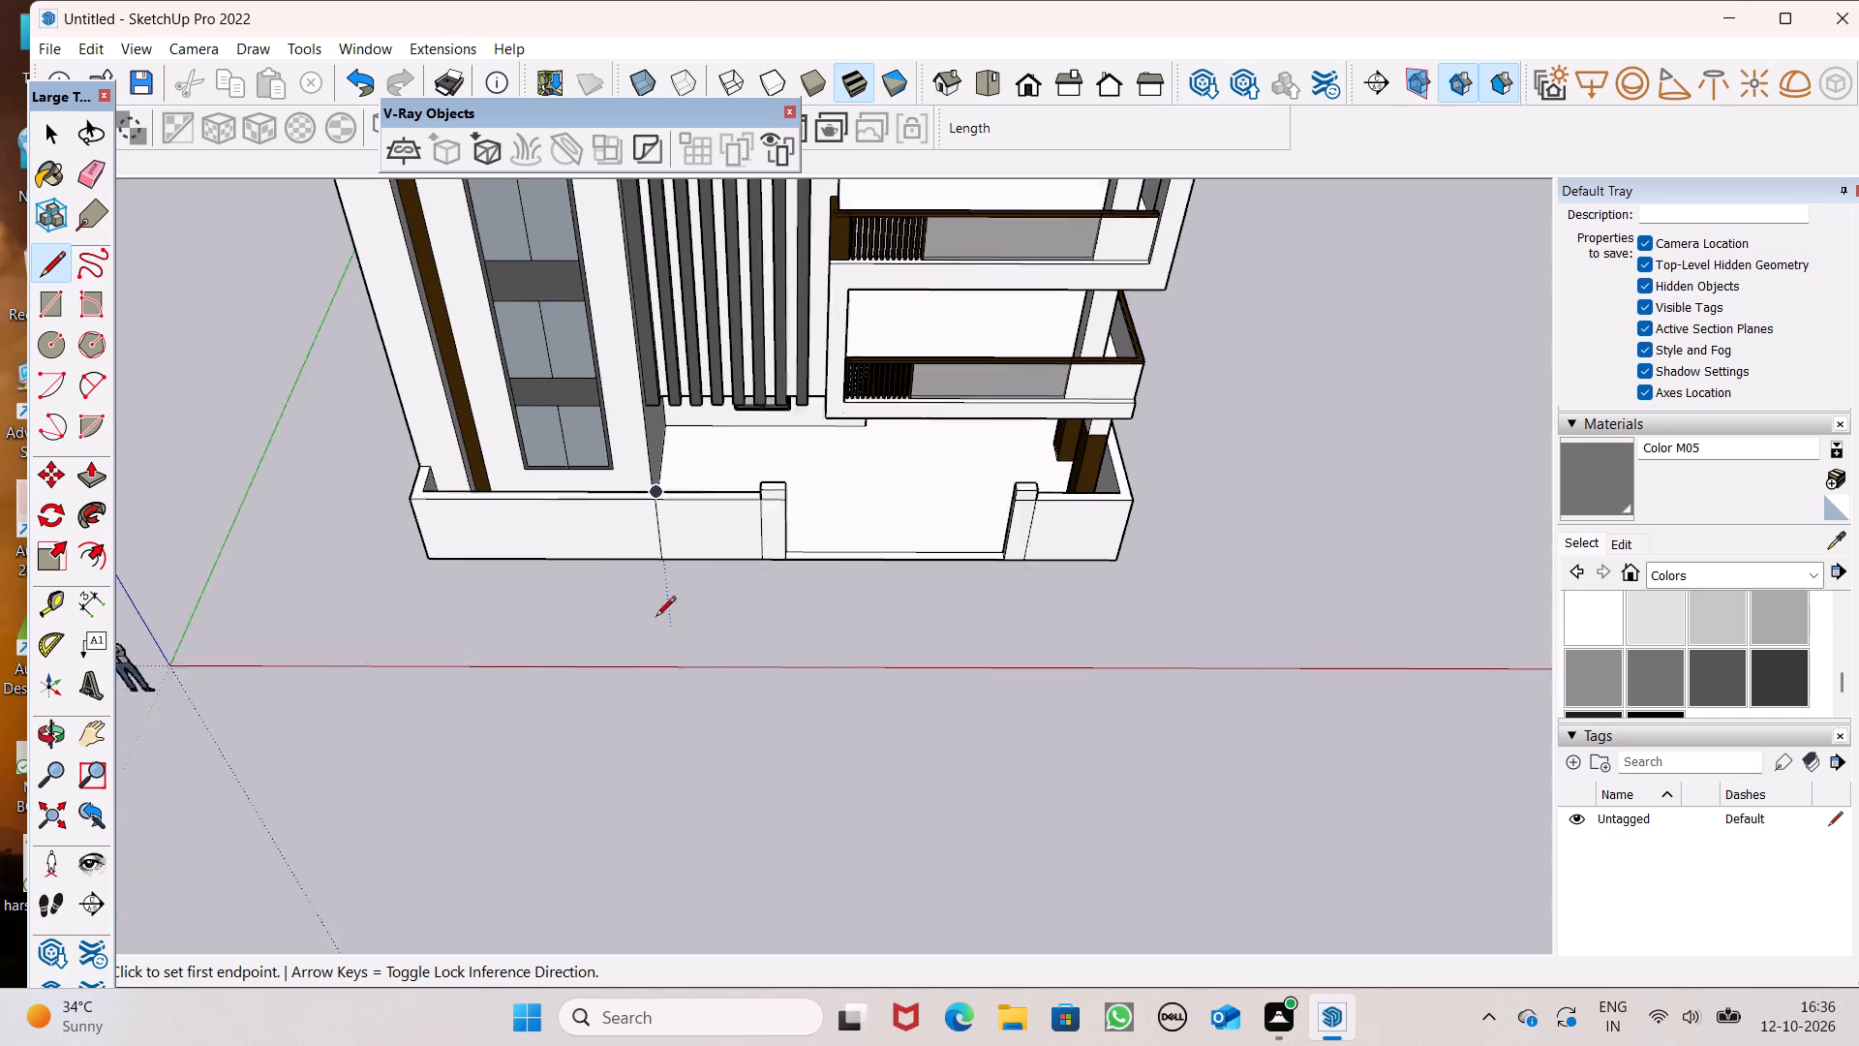
scroll(655, 618, up, 2)
scroll(482, 417, up, 7)
scroll(538, 504, up, 6)
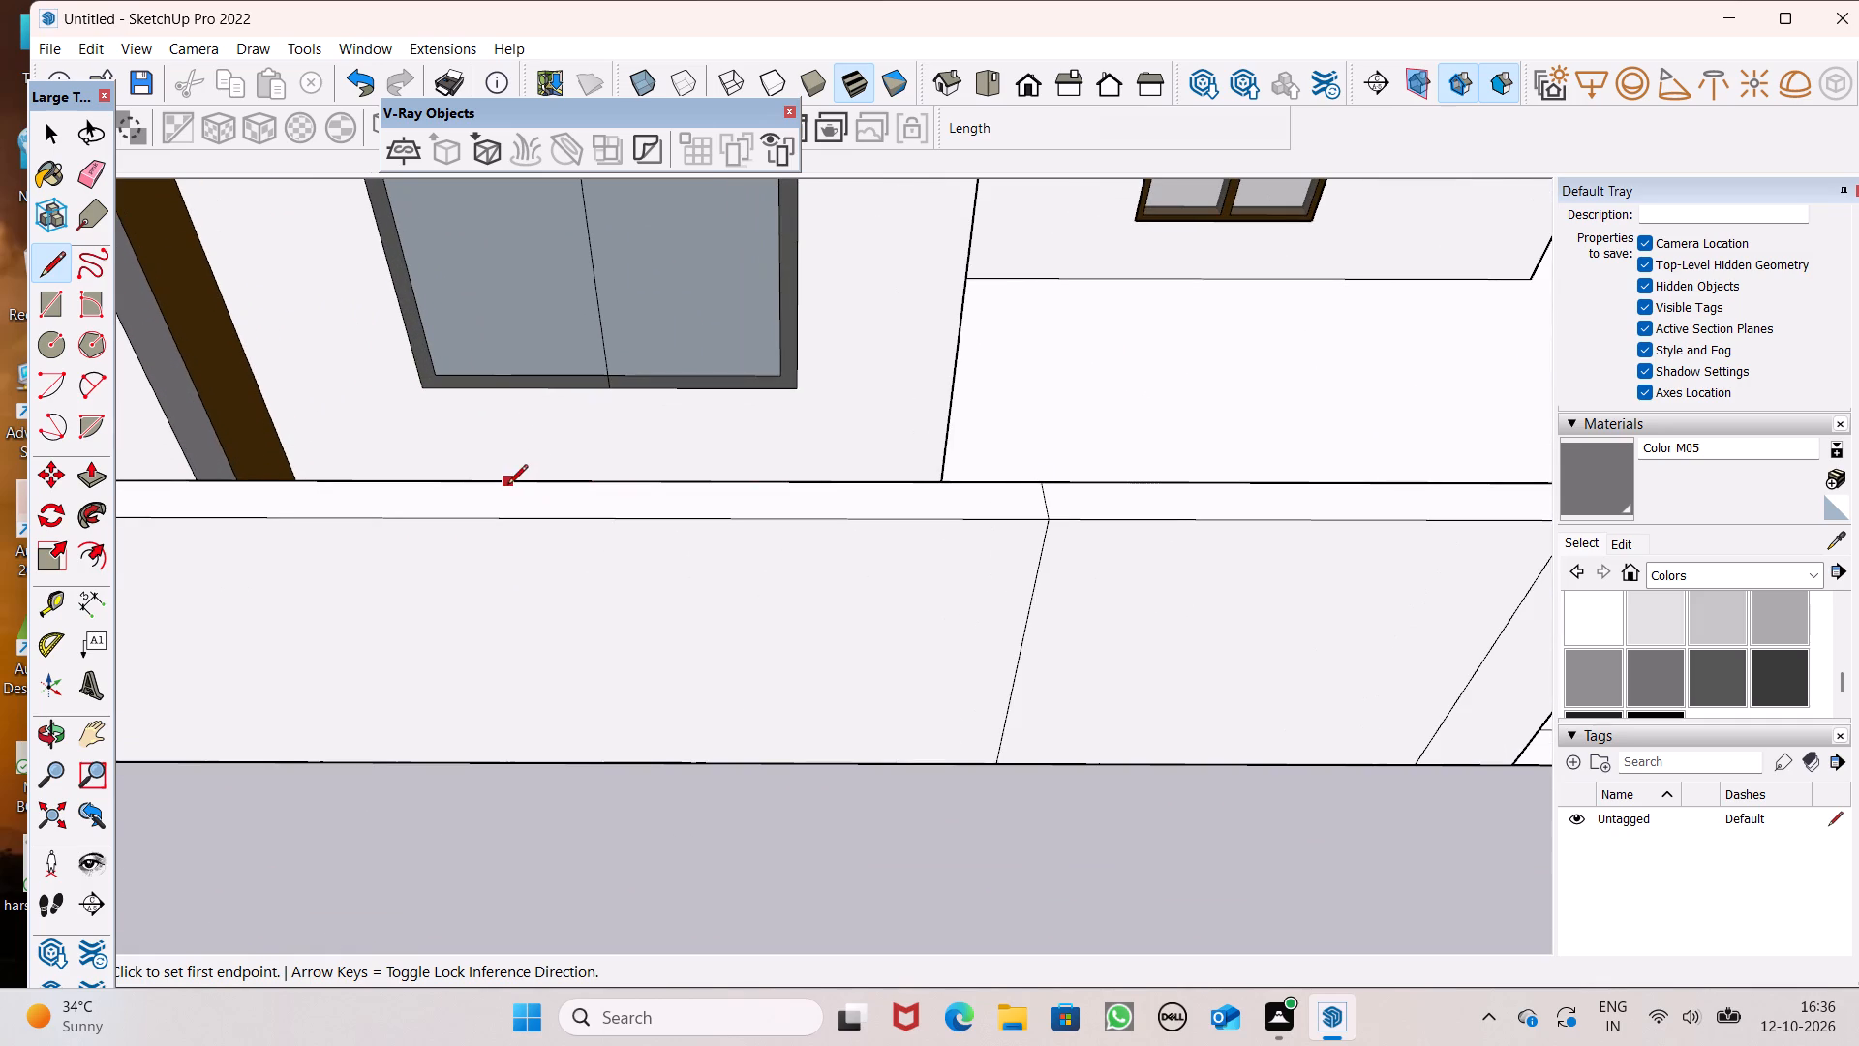
click(506, 483)
click(506, 509)
click(492, 519)
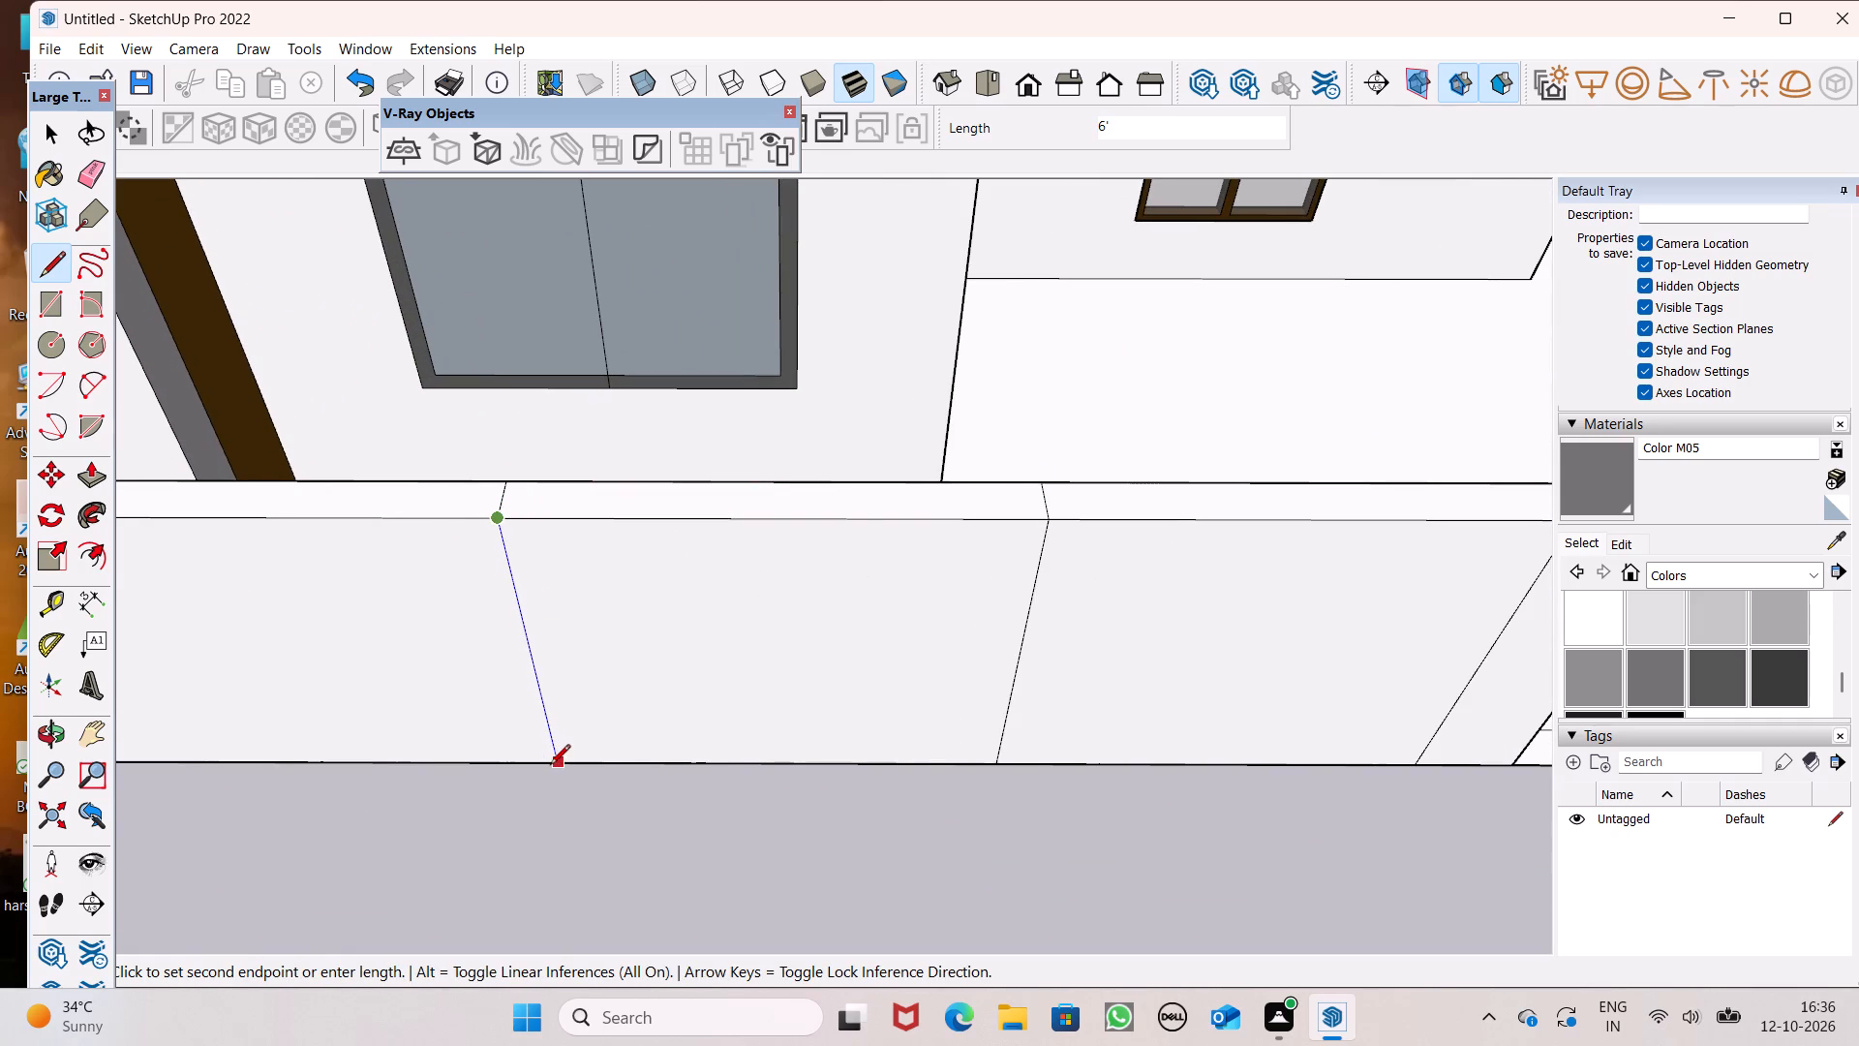
click(550, 766)
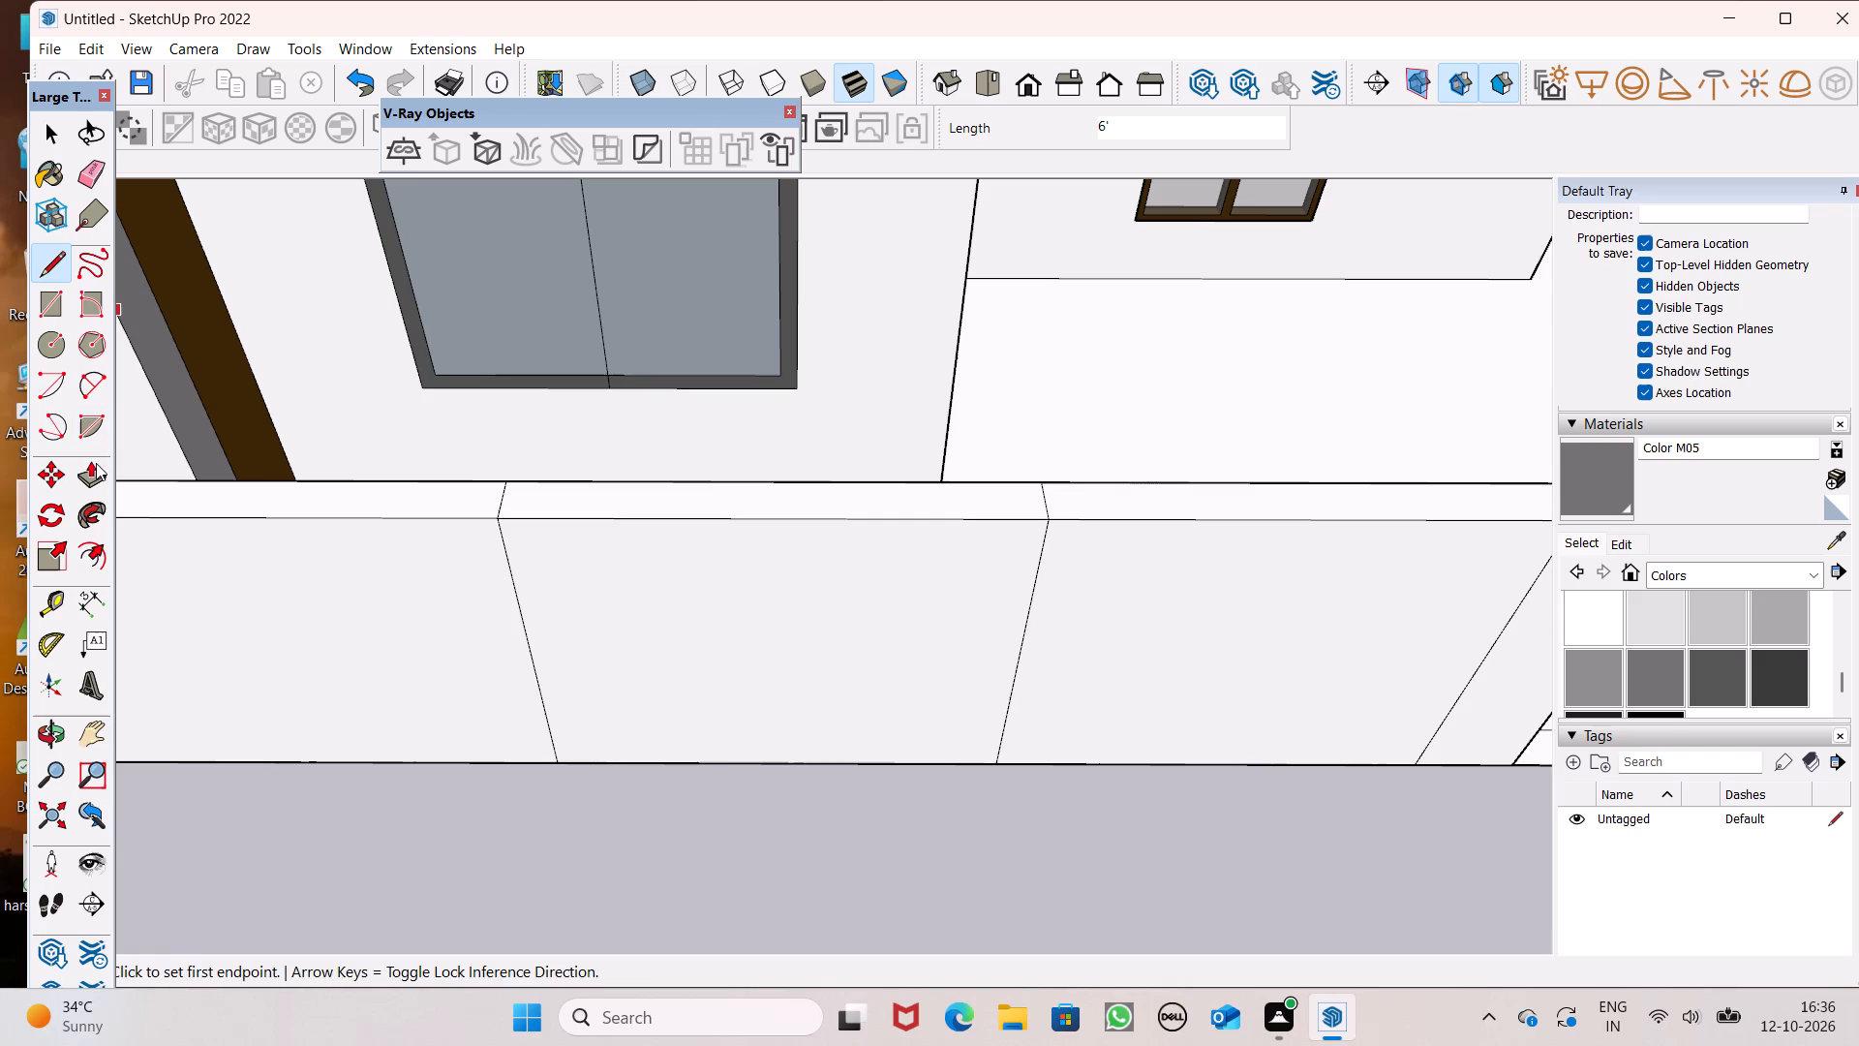
Lower the top of the longer wall's section between the two dividing lines by about 2' 2 1/4" with Push/Pull.
click(96, 469)
drag(608, 498, 633, 582)
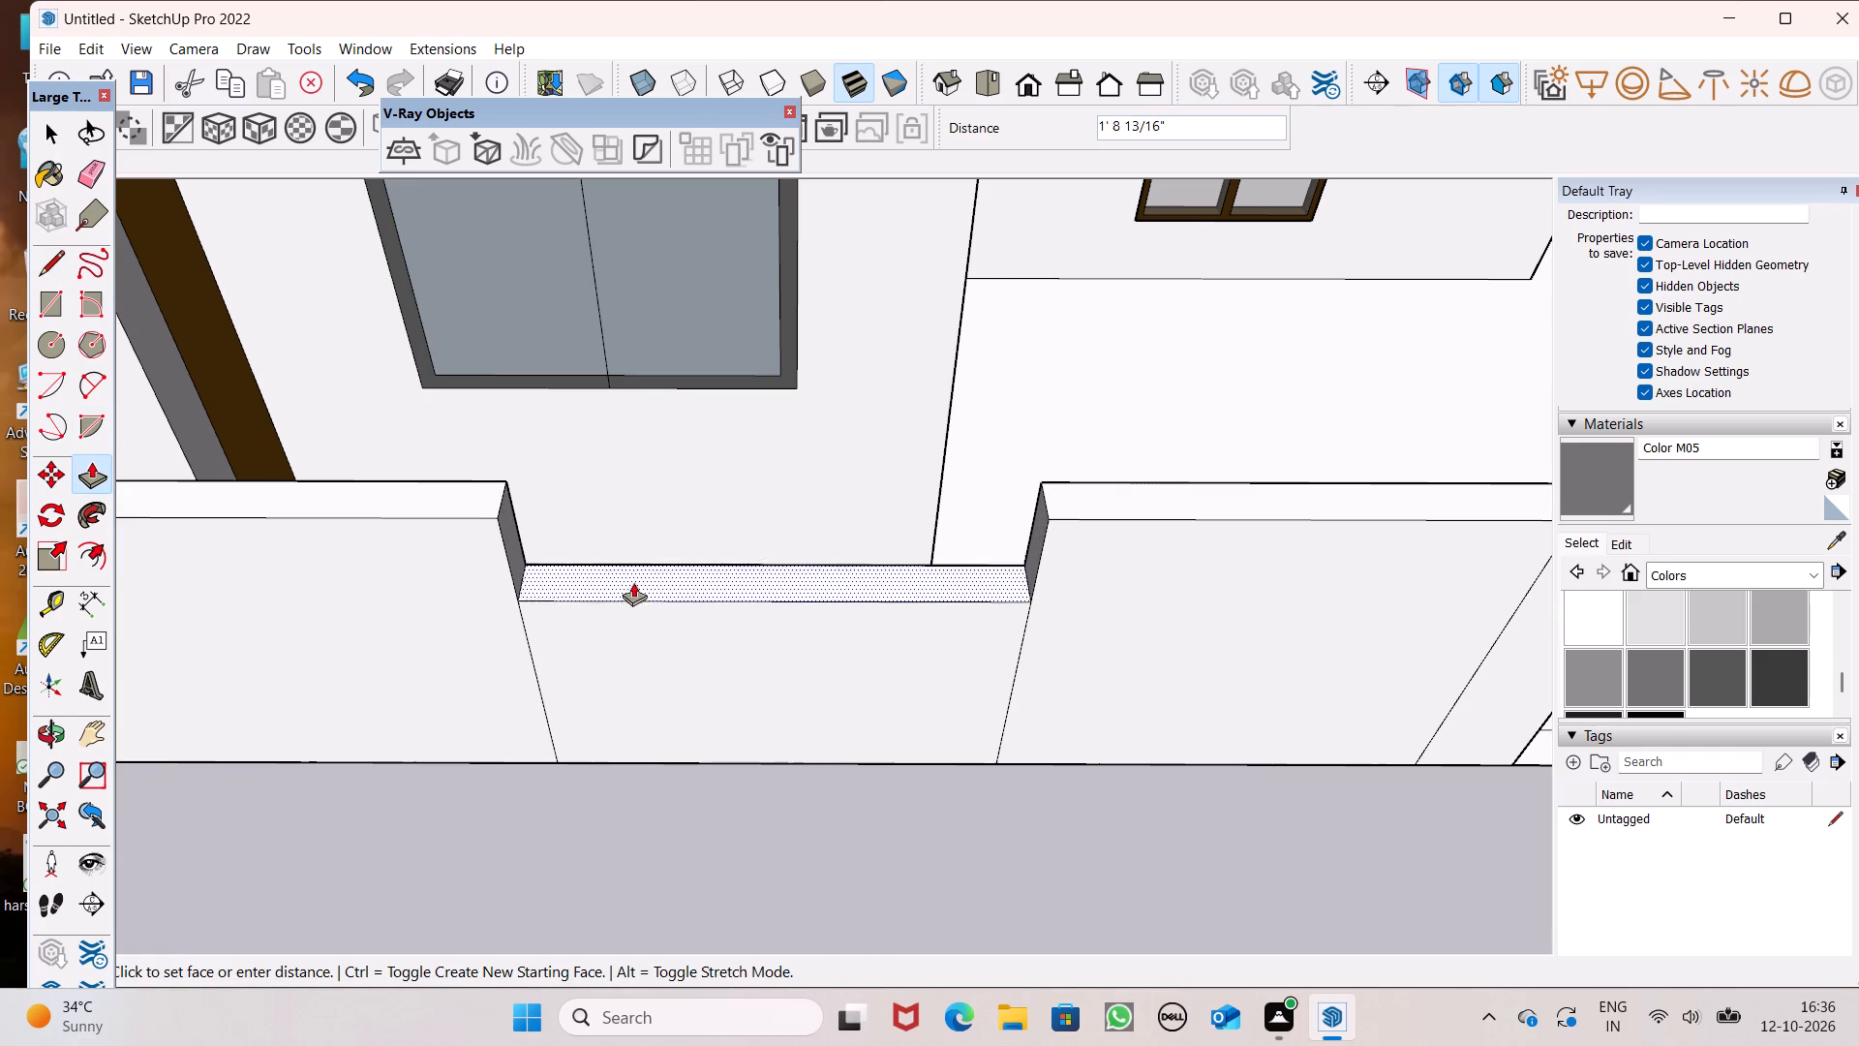
drag(633, 582, 642, 604)
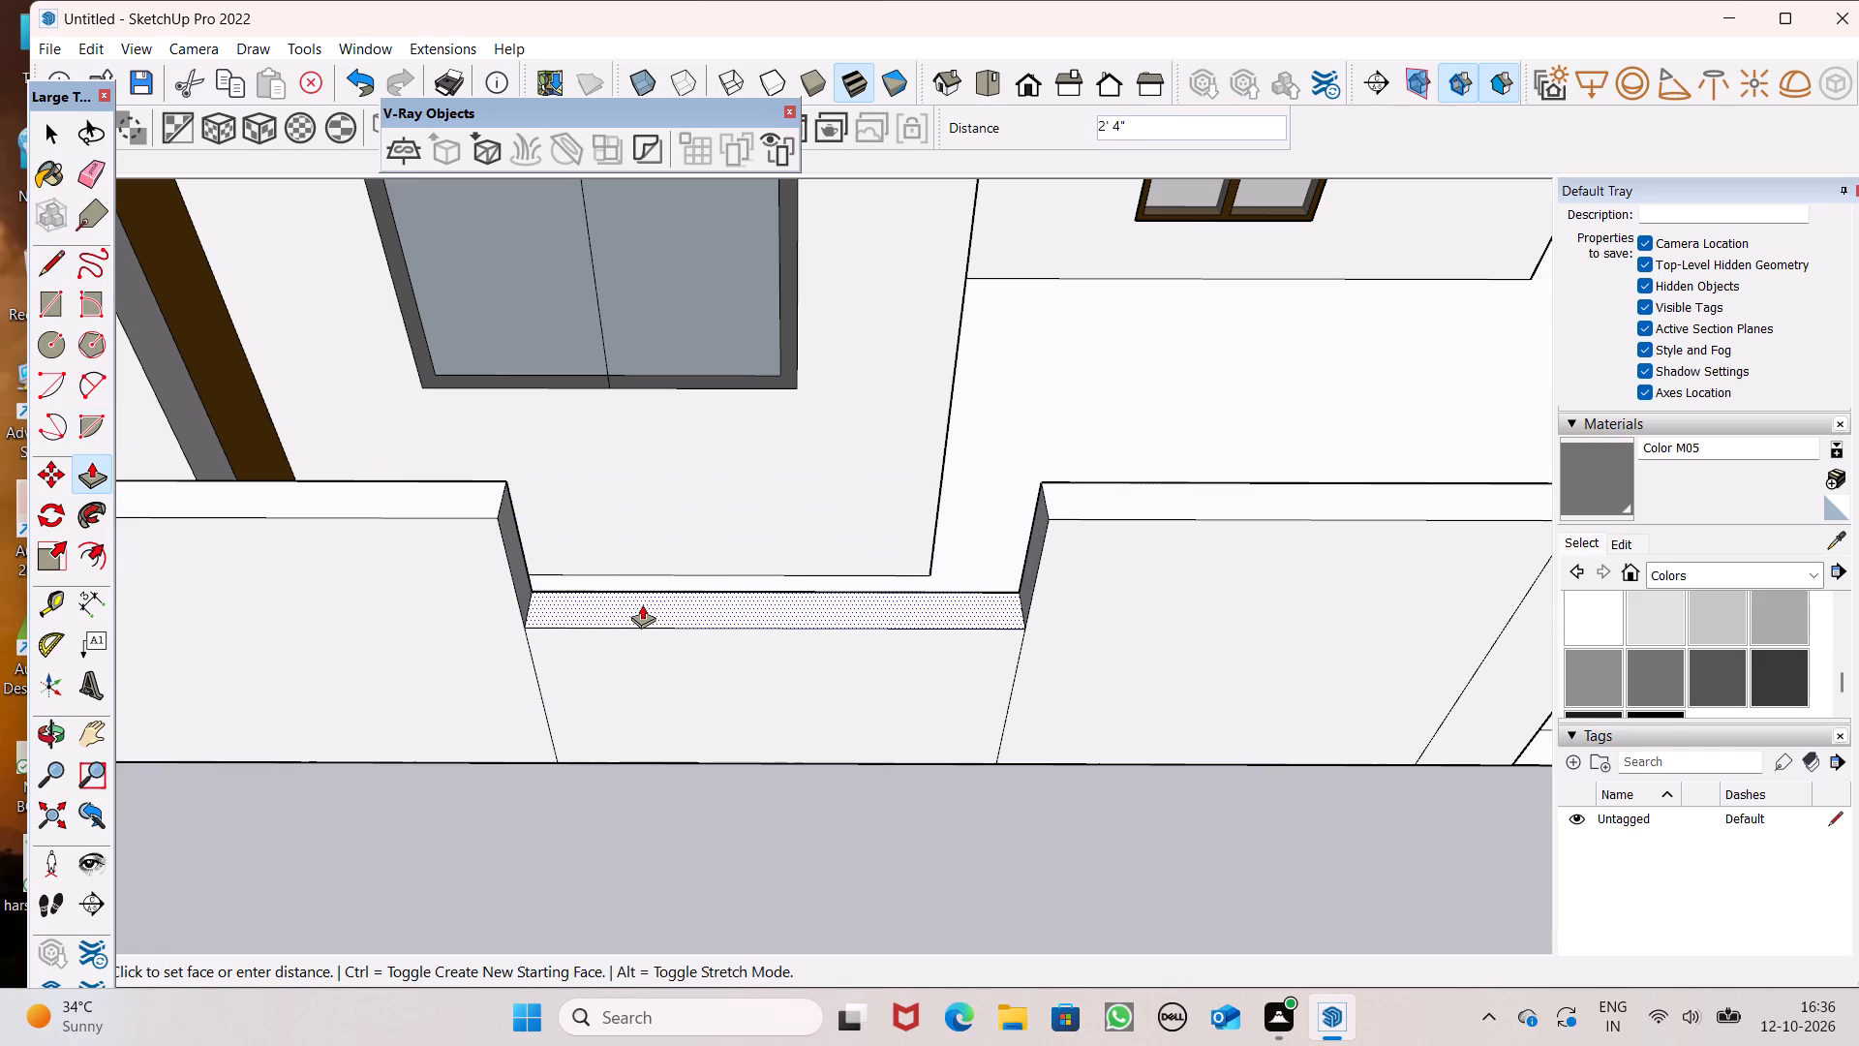
drag(642, 604, 647, 598)
scroll(671, 354, down, 5)
middle_drag(722, 449, 746, 228)
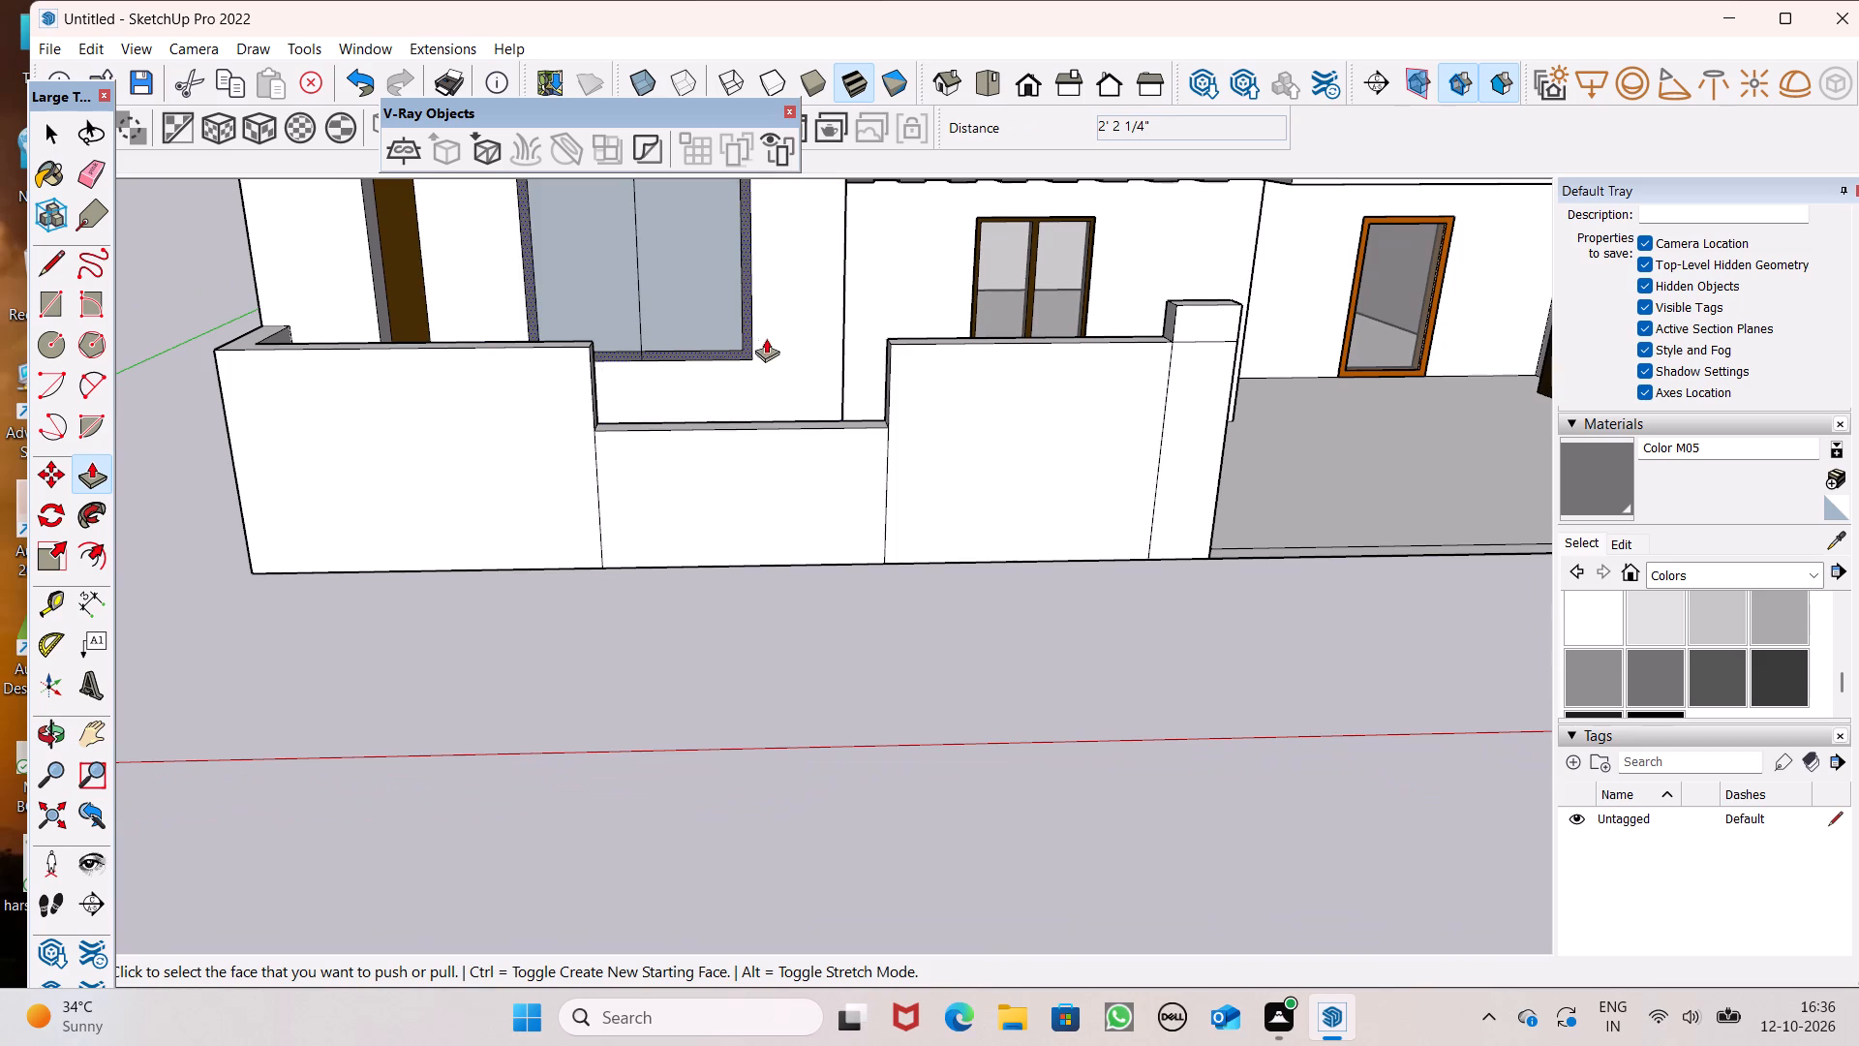
scroll(769, 375, down, 1)
middle_drag(785, 487, 683, 623)
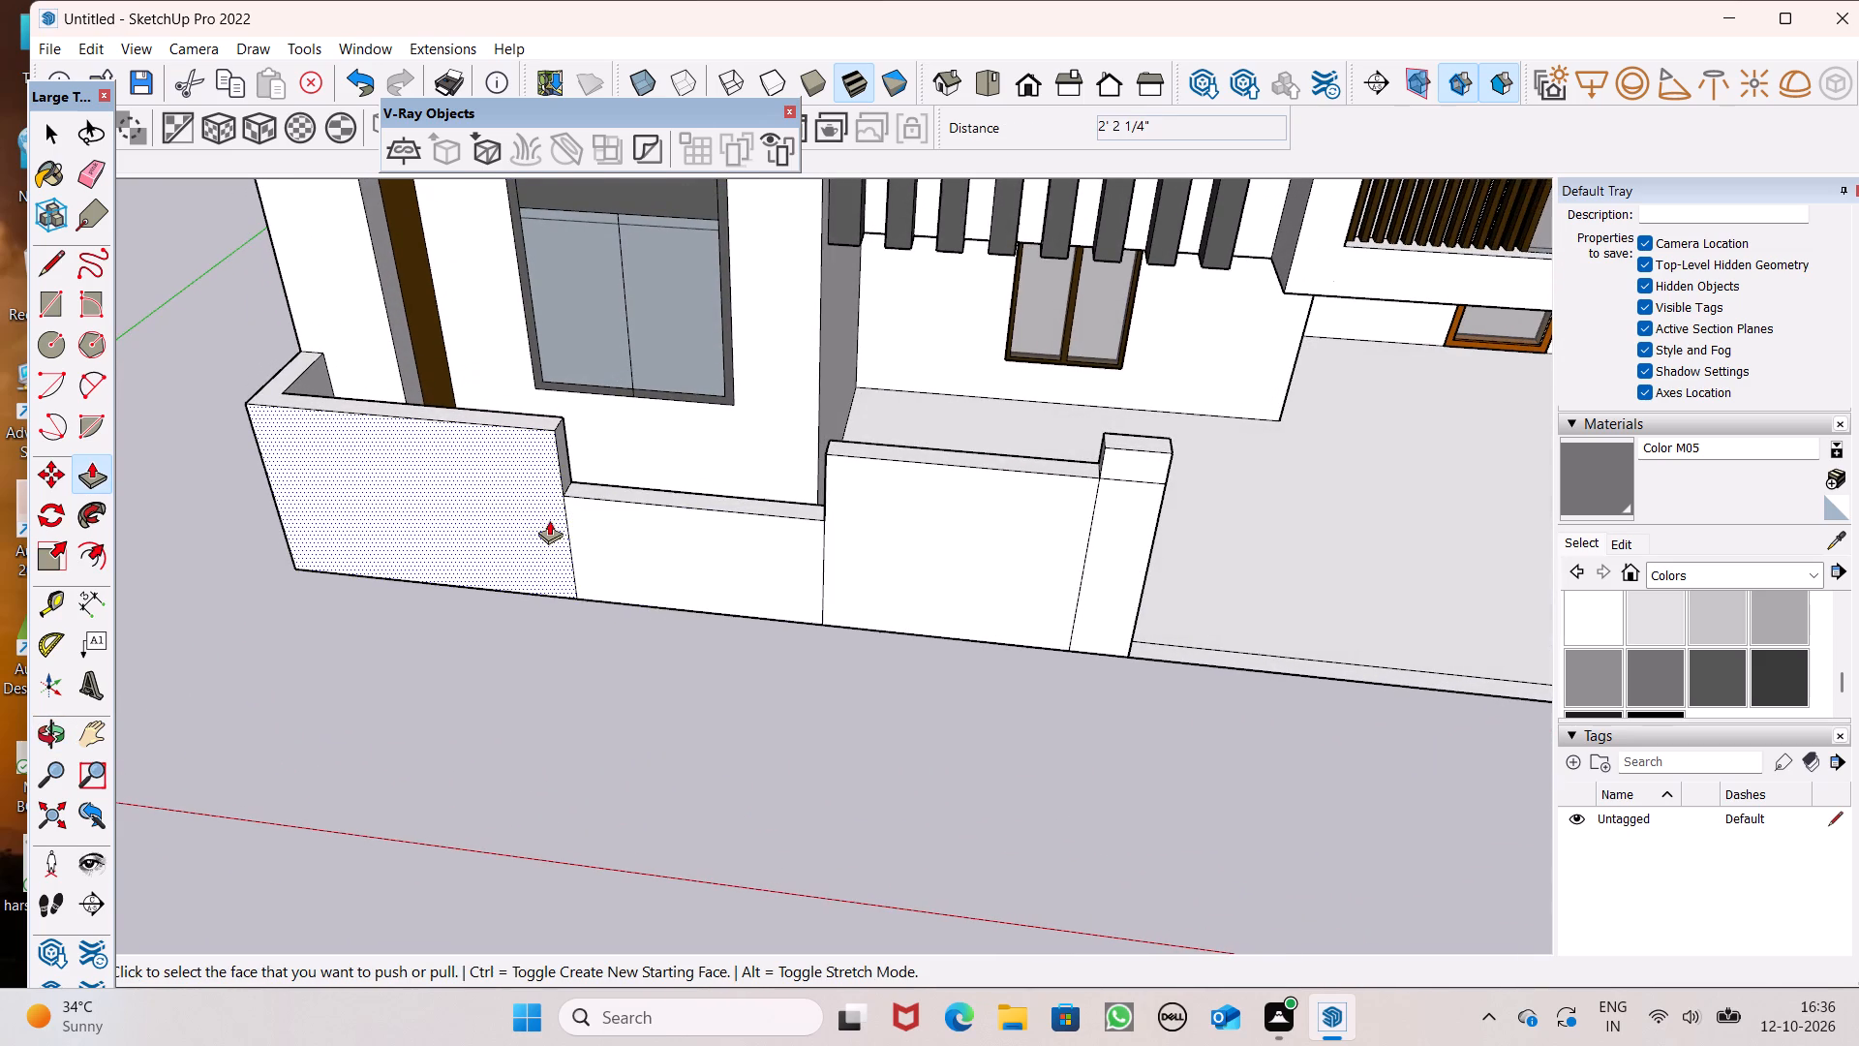
scroll(549, 517, up, 3)
middle_drag(666, 507, 657, 590)
scroll(650, 580, up, 5)
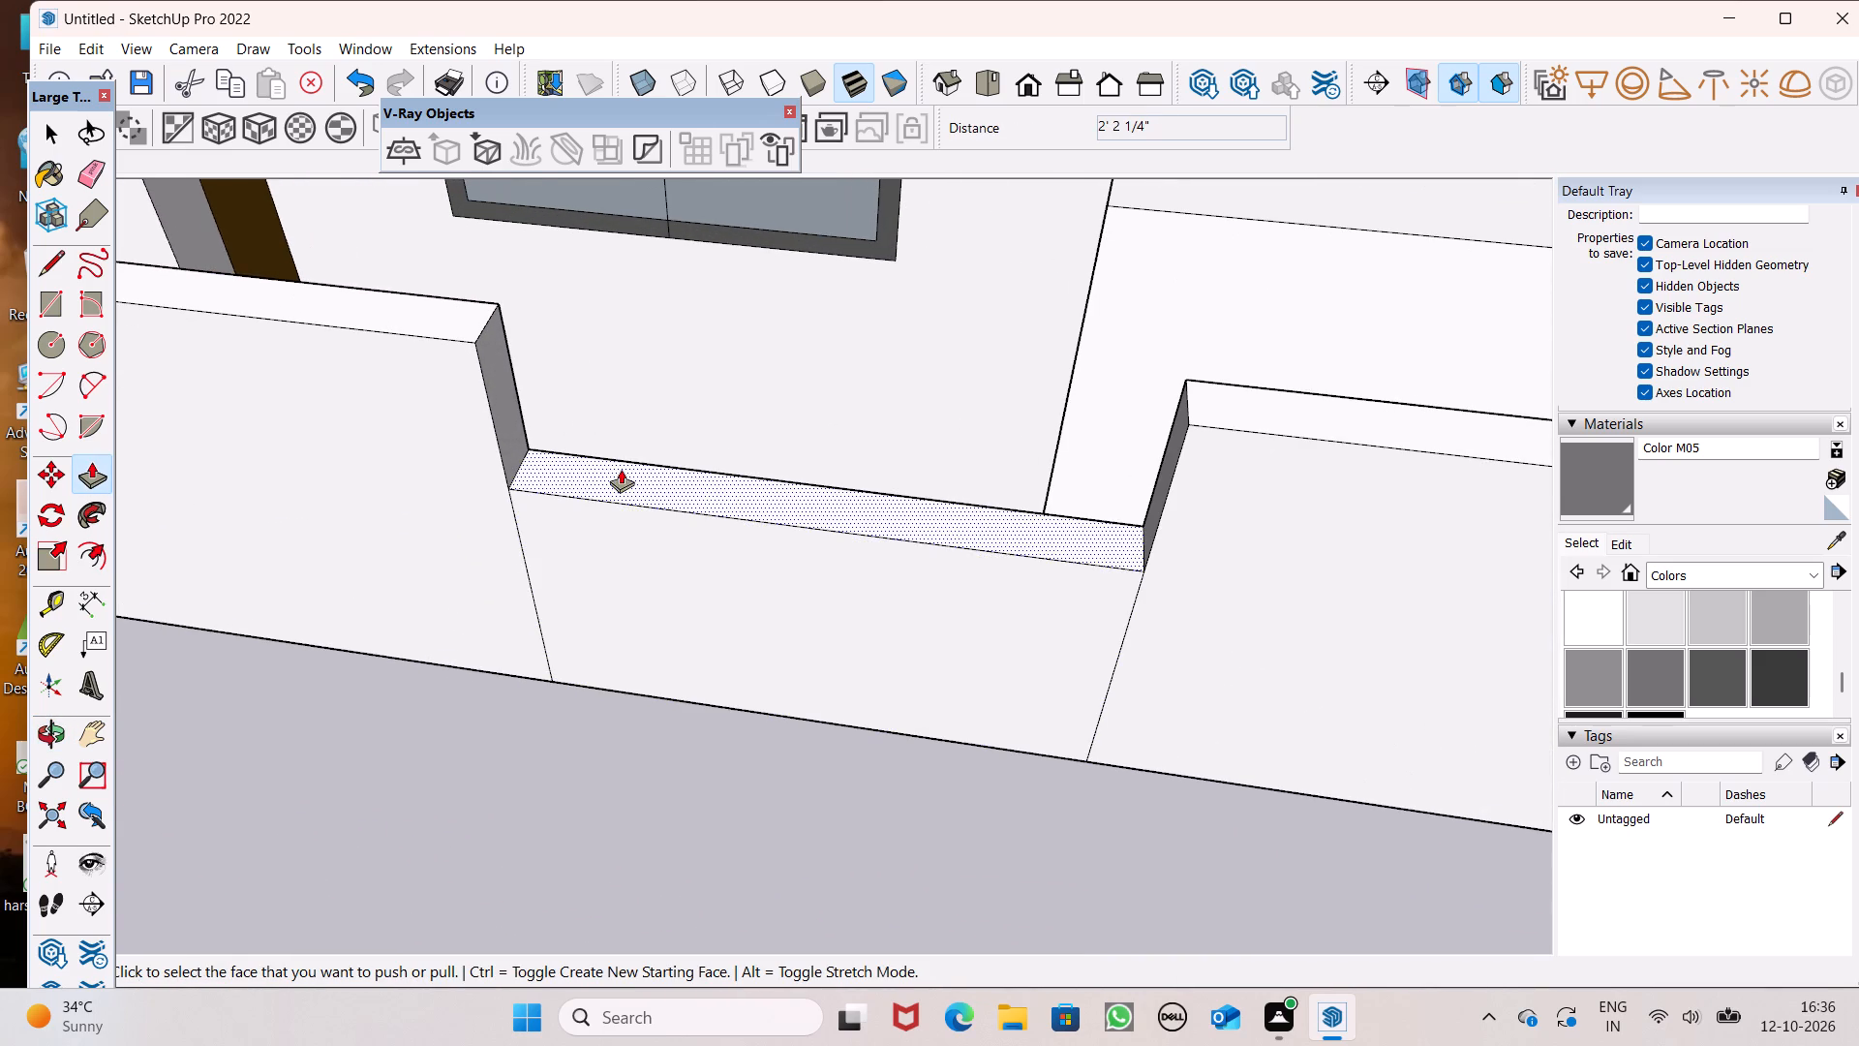
Lower the top of the longer front wall's recessed section by a further 4 5/16" with Push/Pull.
drag(621, 470, 623, 491)
scroll(677, 395, down, 5)
middle_drag(696, 495, 796, 318)
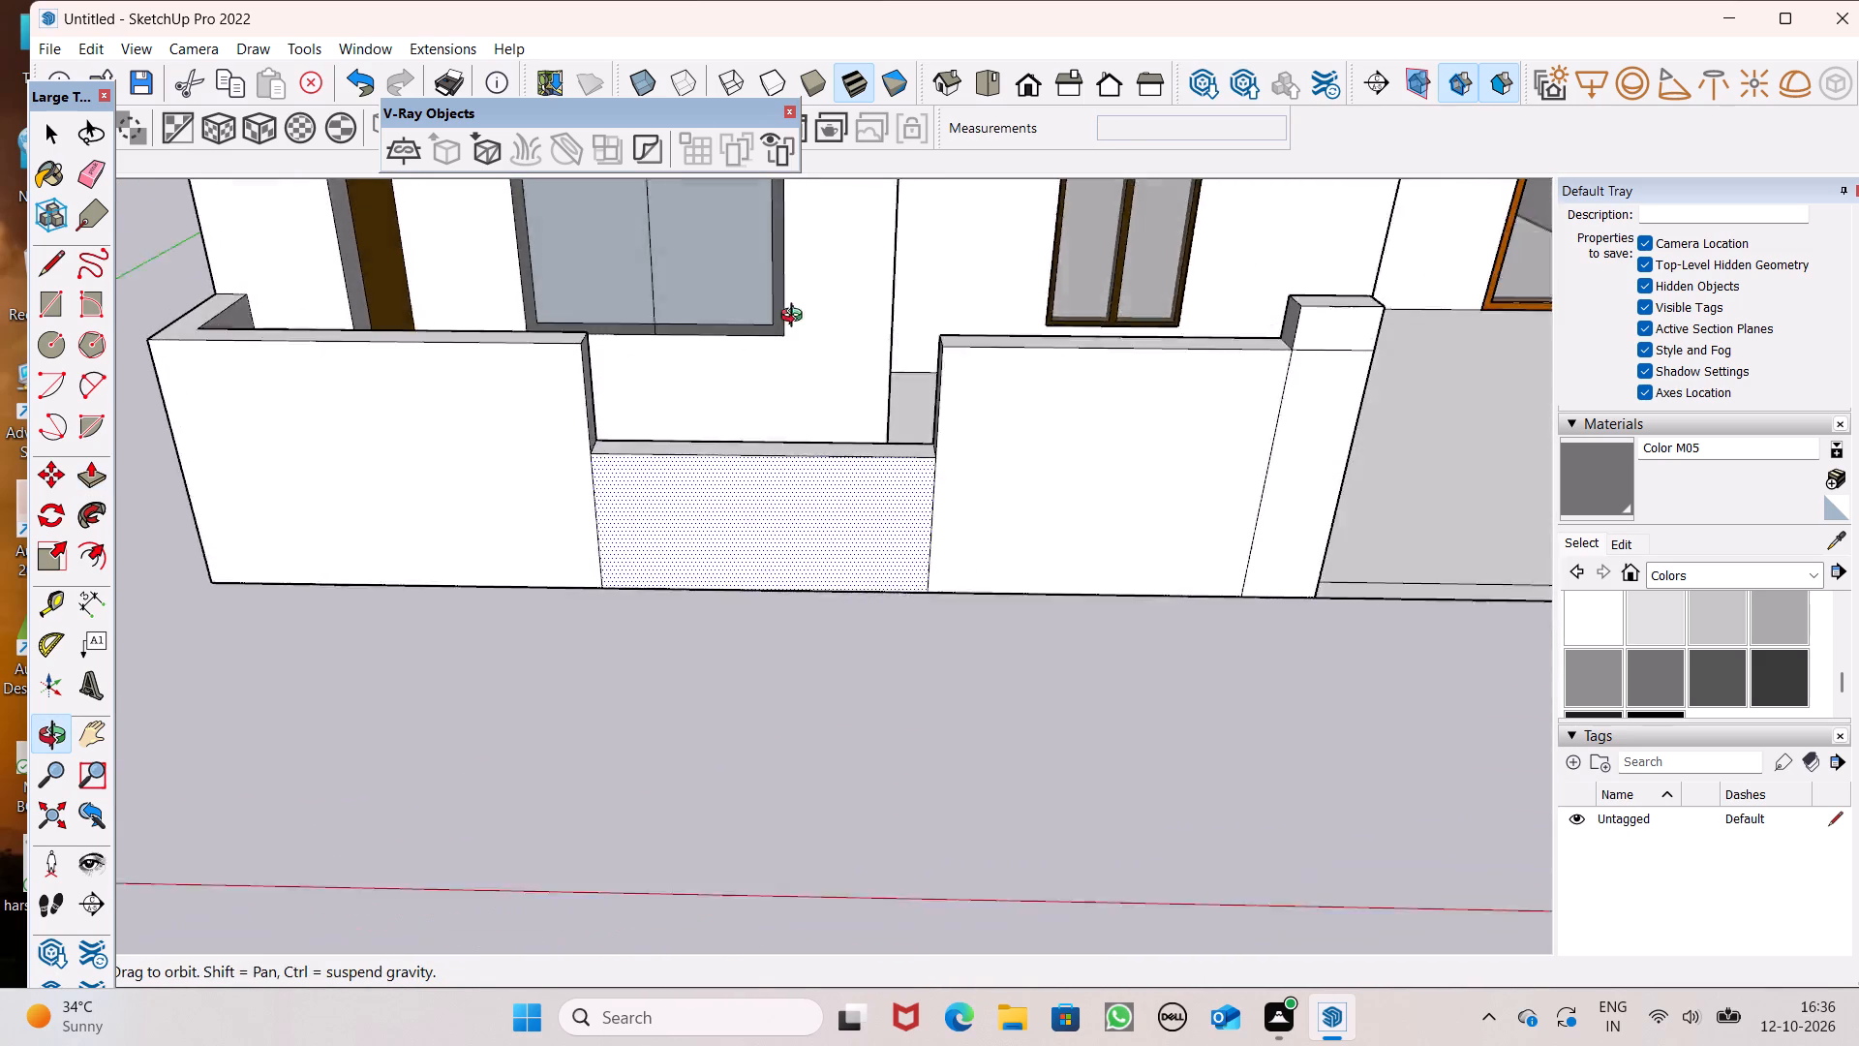
middle_drag(796, 318, 830, 284)
scroll(773, 550, down, 3)
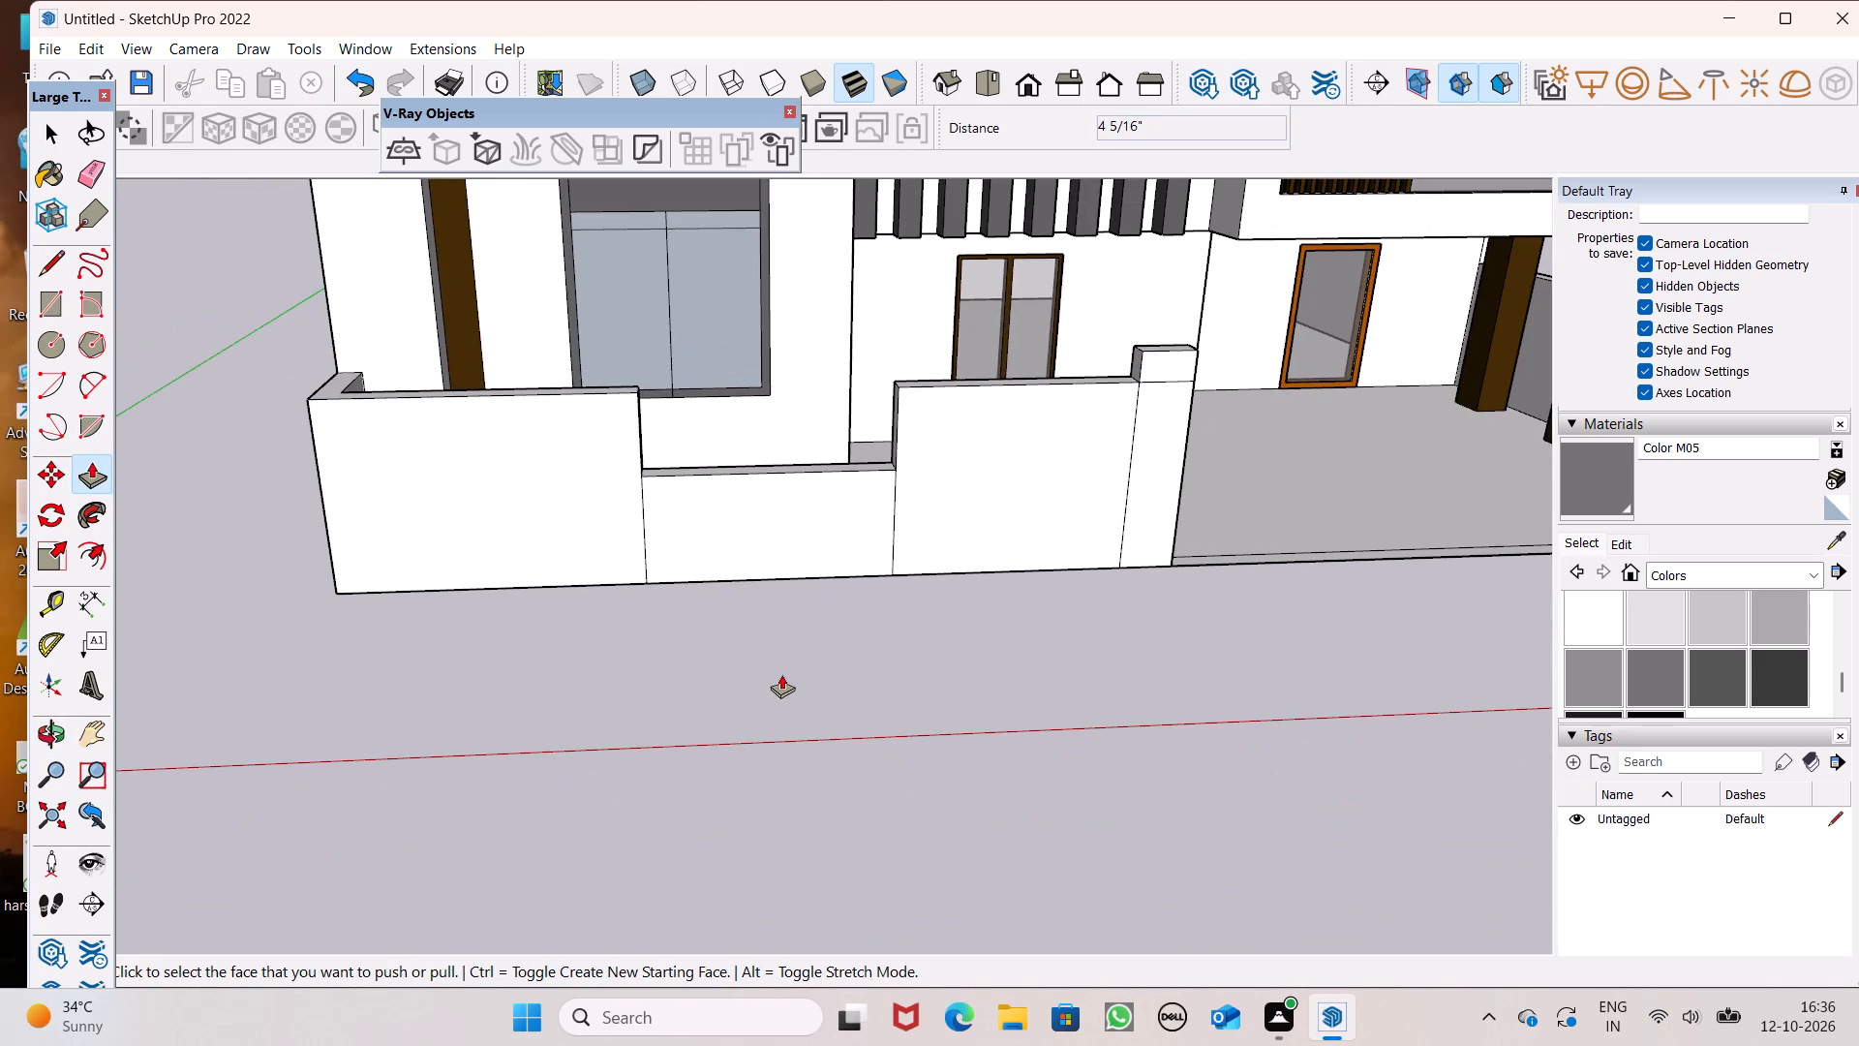
middle_click(785, 672)
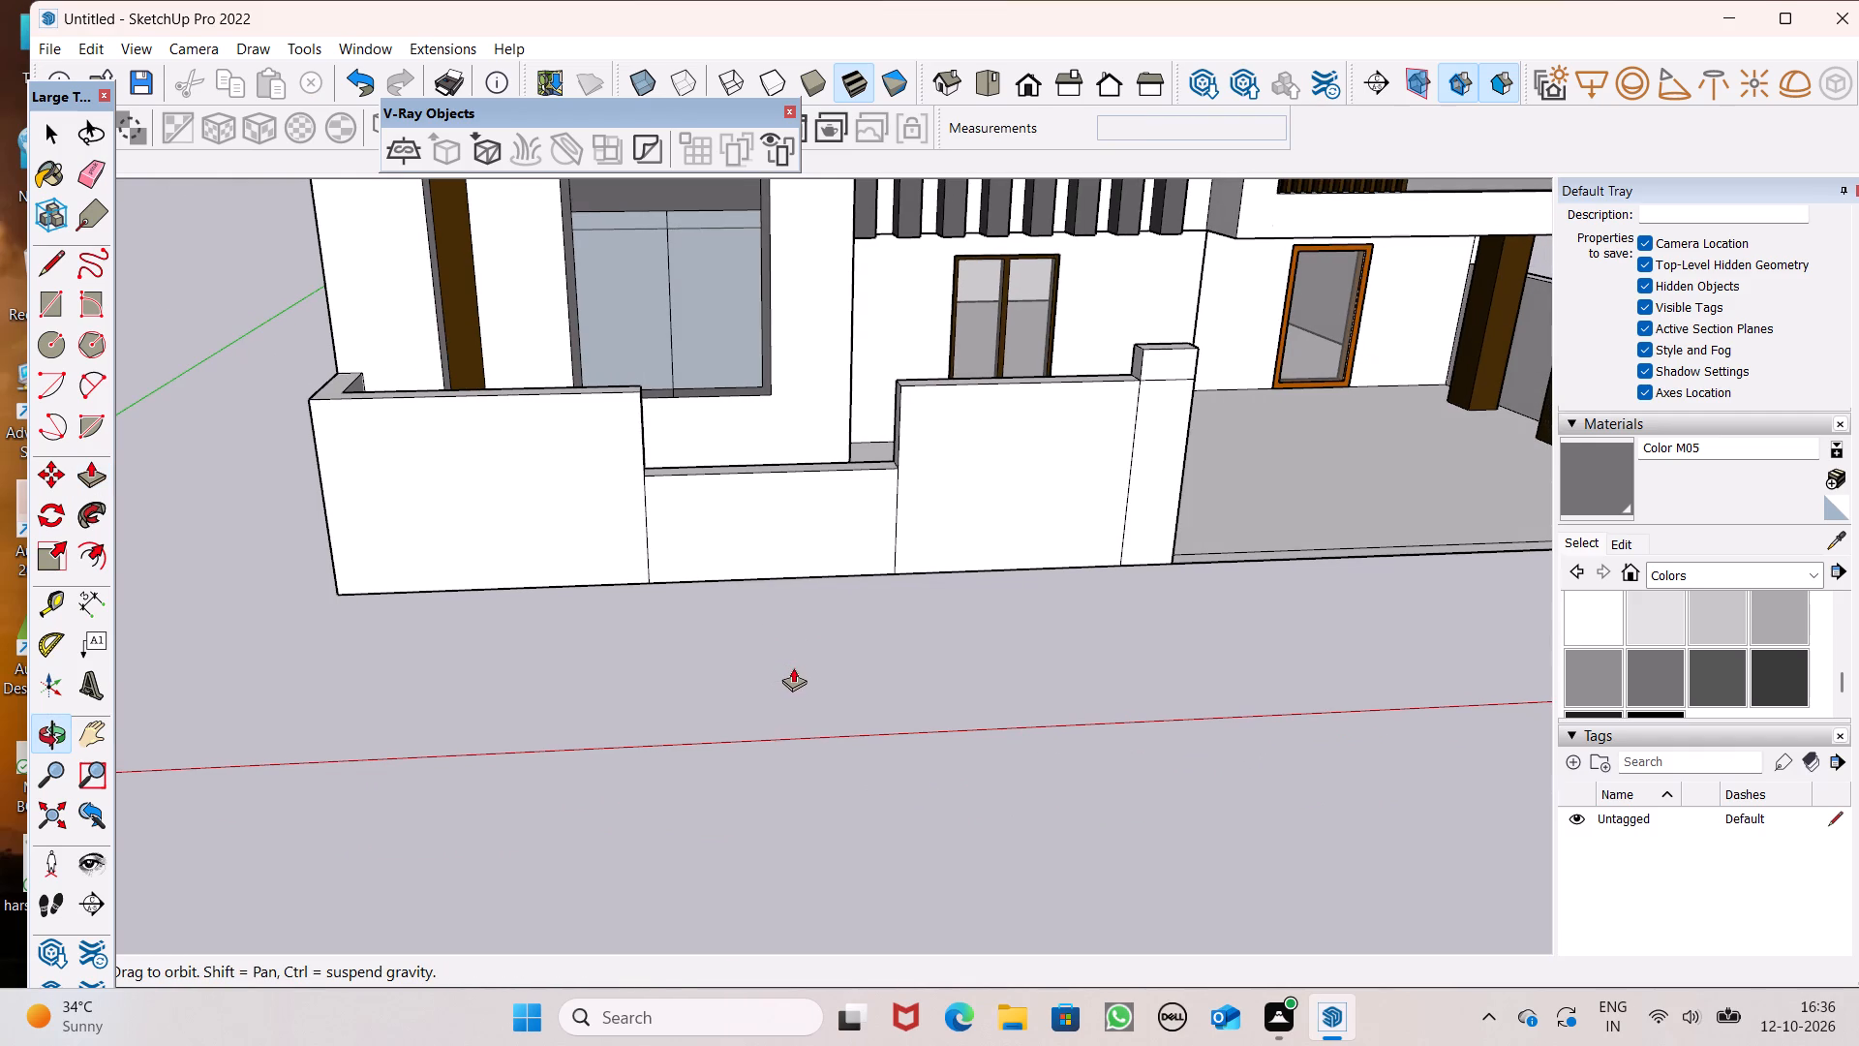
key(space)
key(space)
Draw a ground rectangle about 25' 11 3/4" by 1' 11 11/16" along the longer front wall's outer base, from its outer corner to the gate pier.
middle_drag(782, 558, 771, 743)
scroll(653, 660, up, 2)
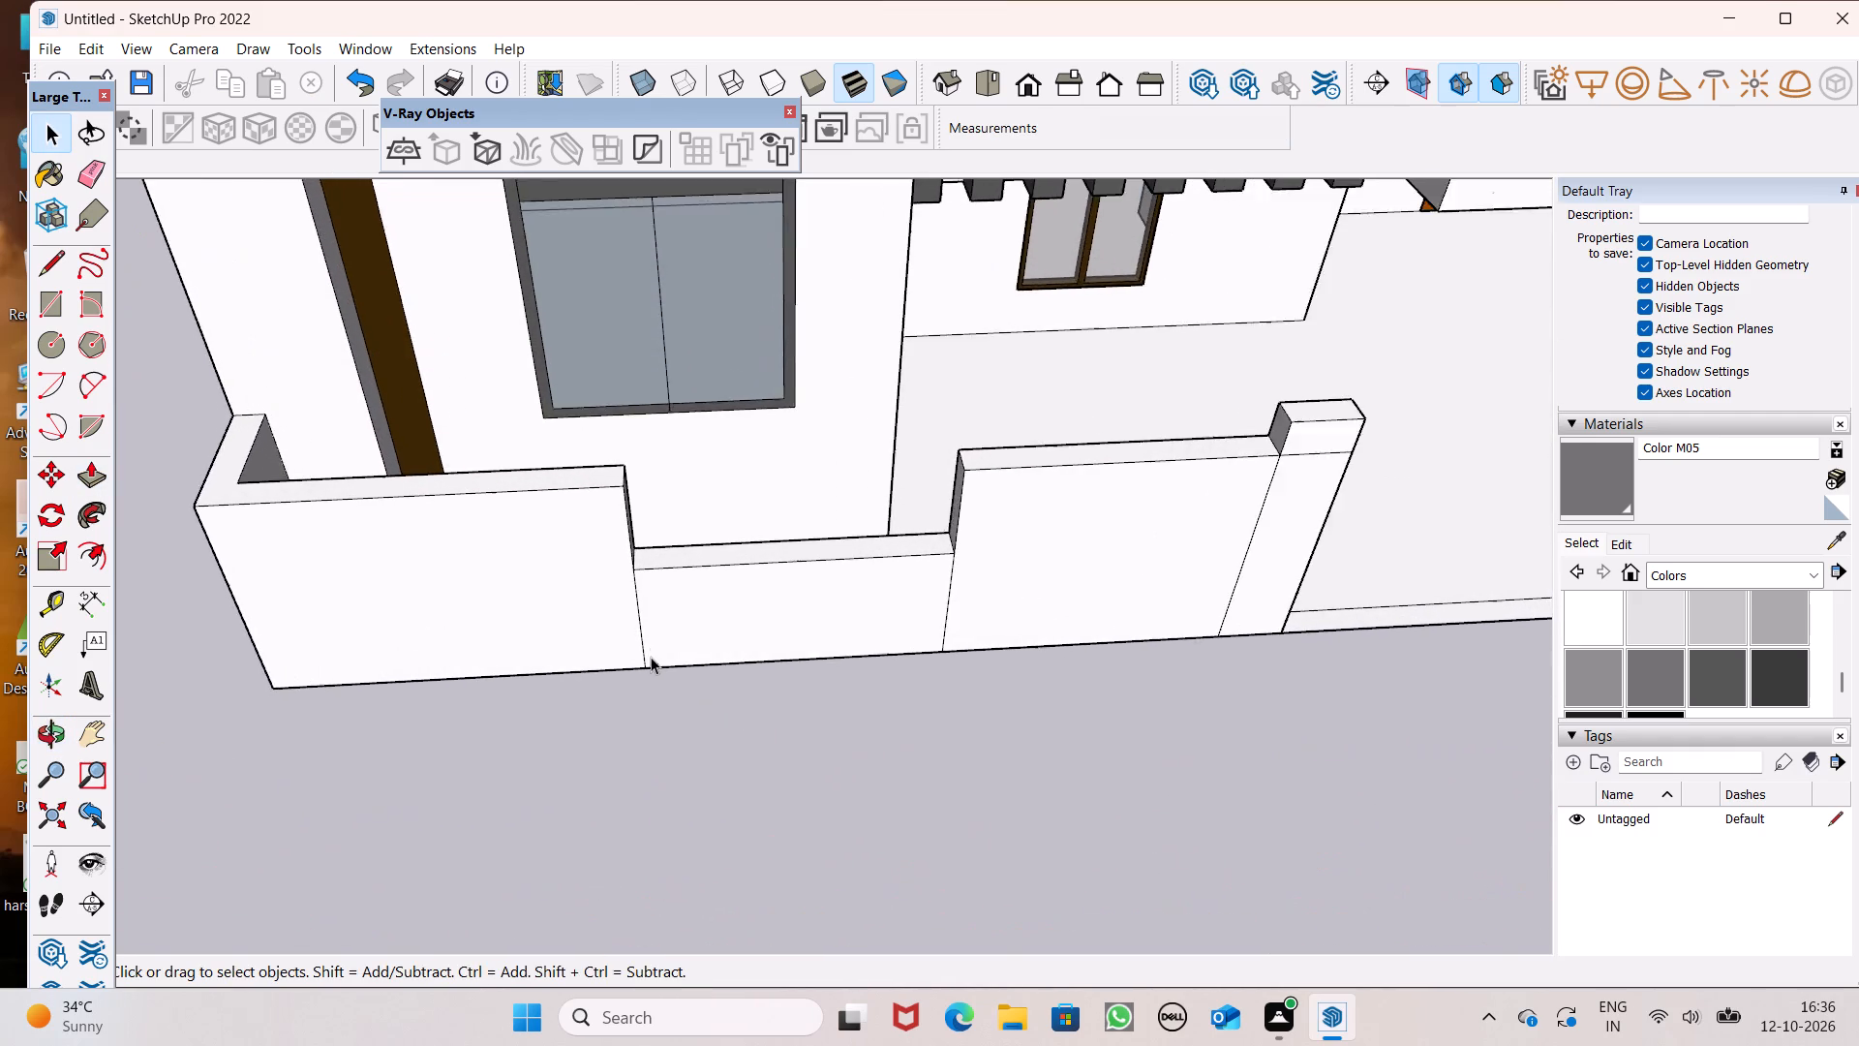
middle_drag(651, 657, 637, 500)
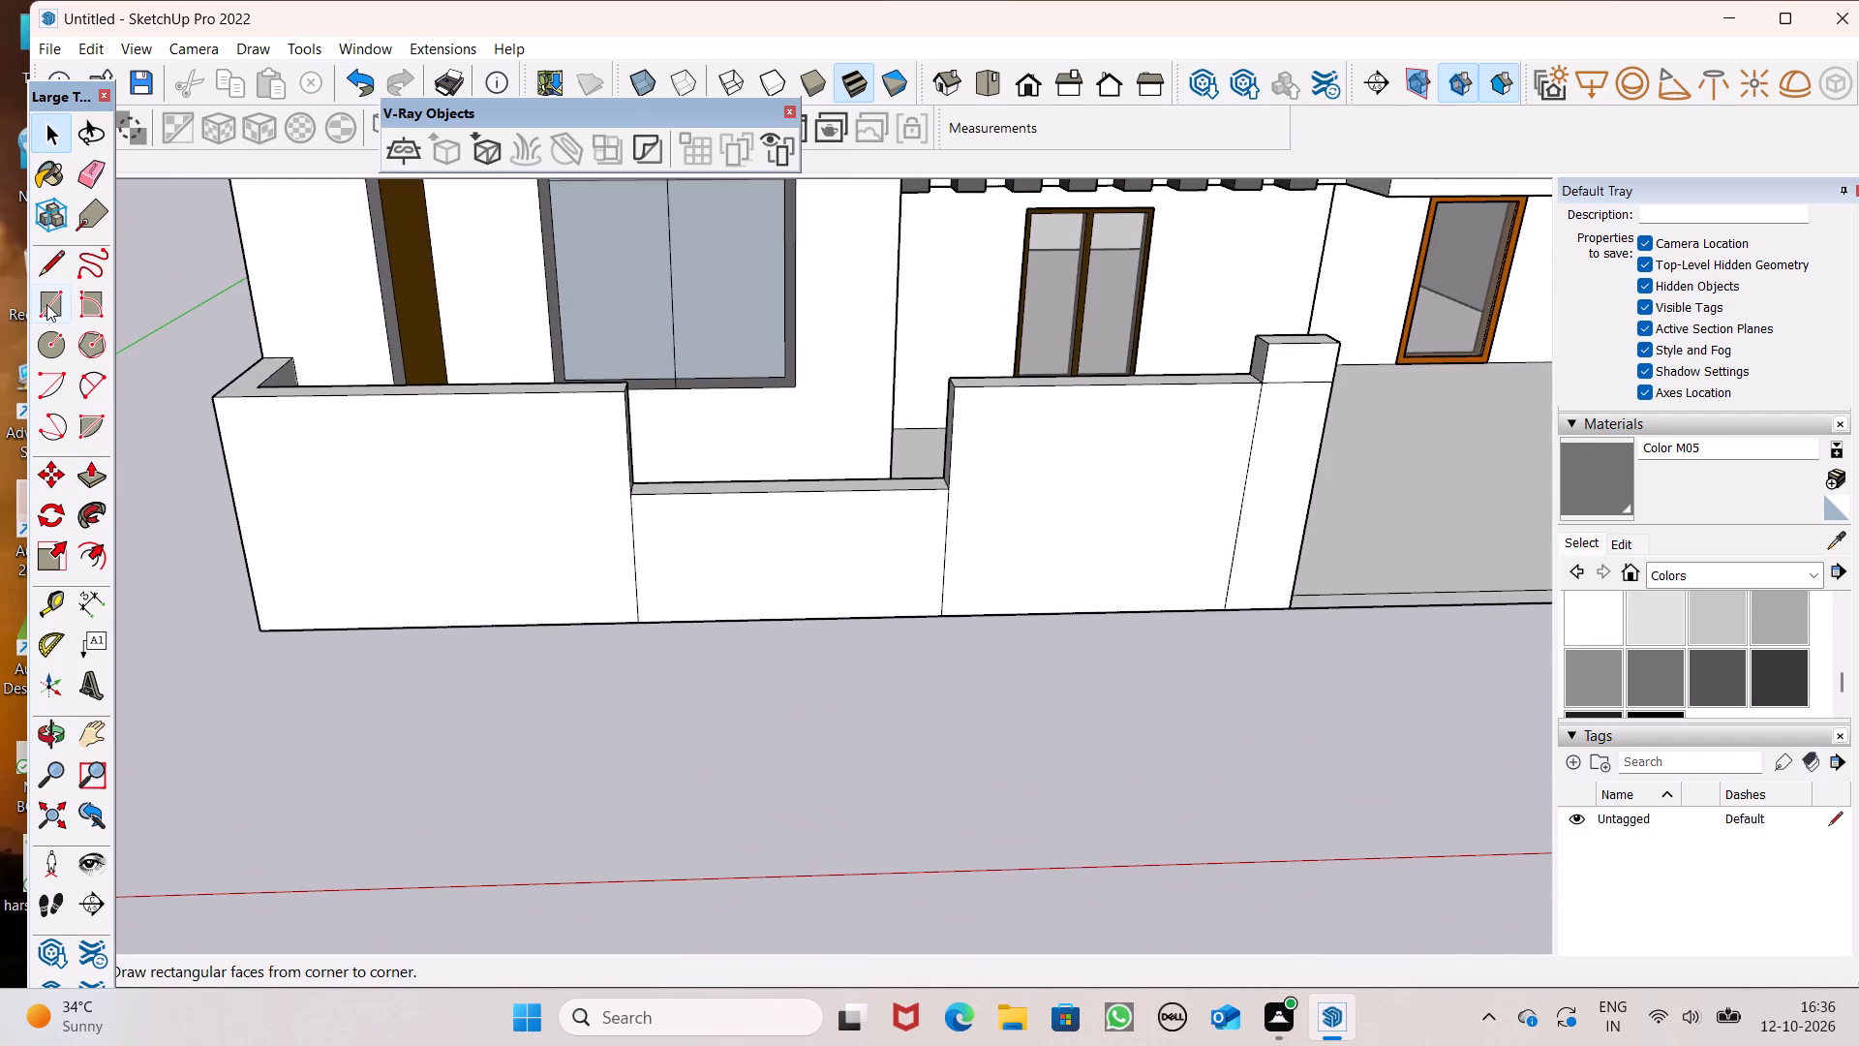
click(46, 304)
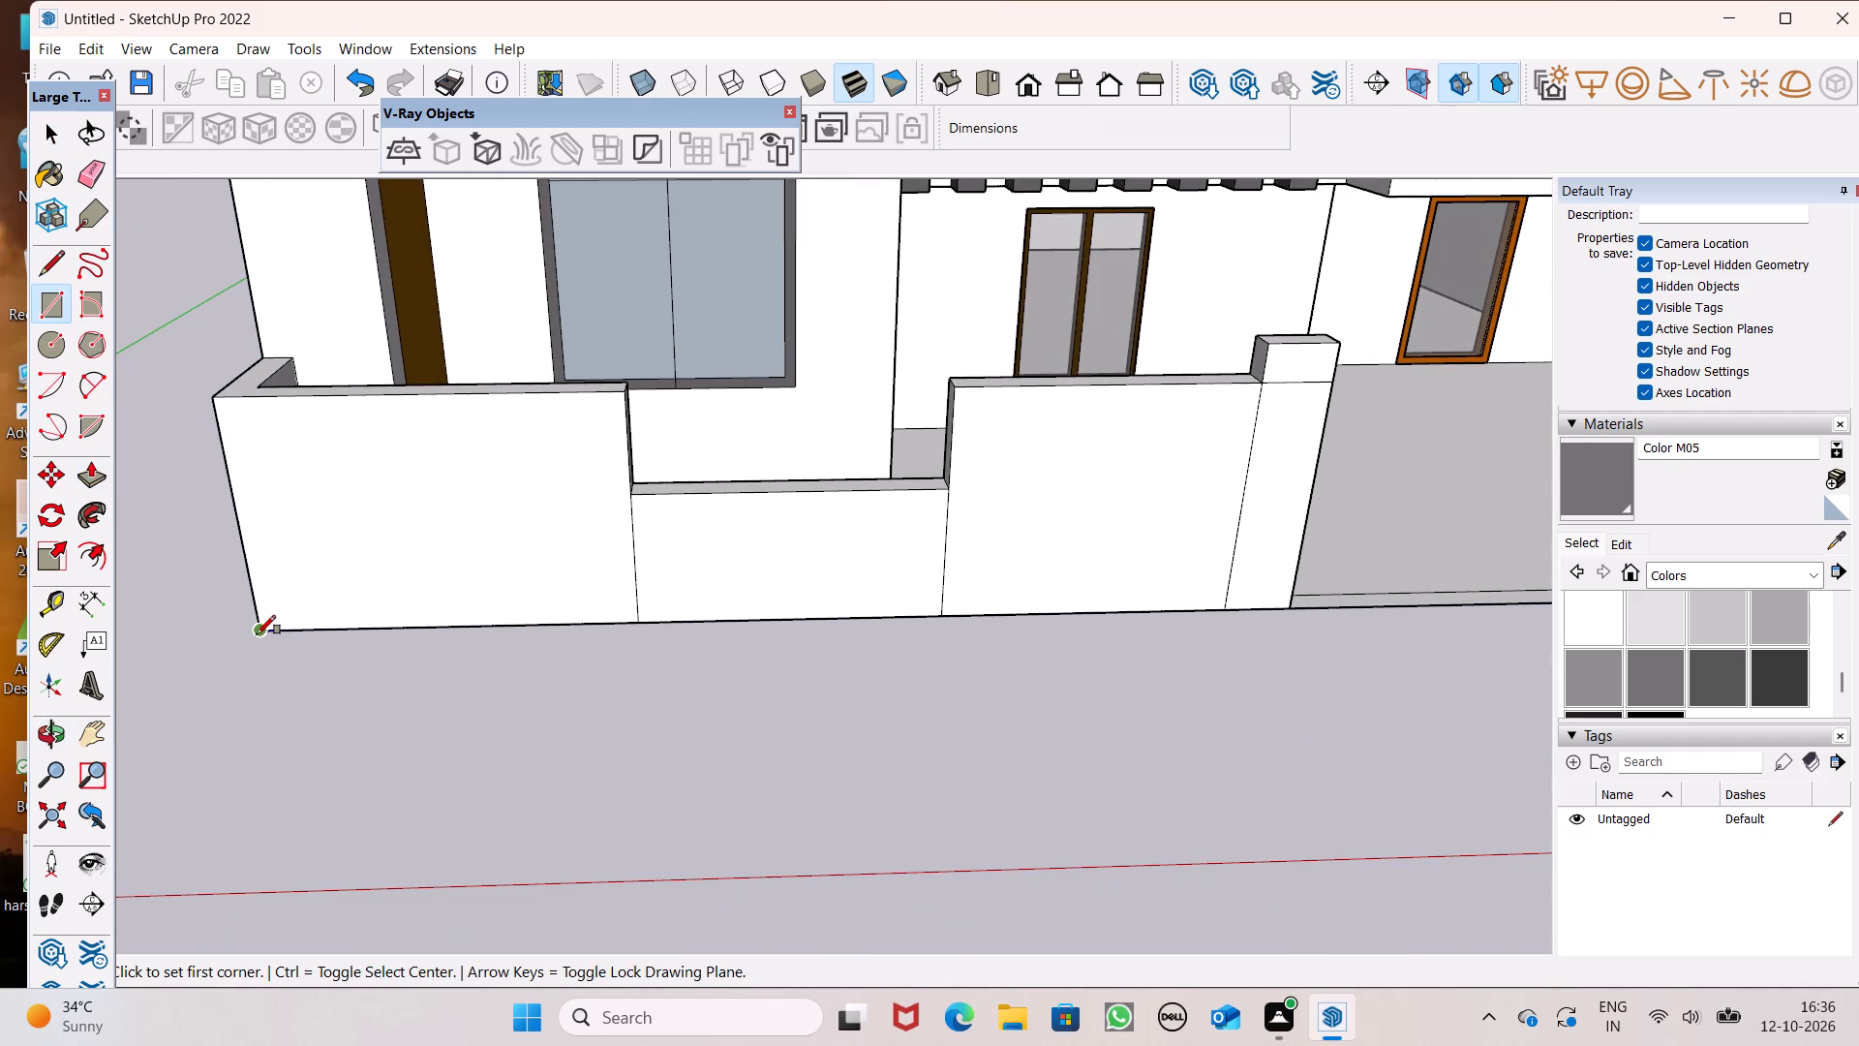
click(260, 636)
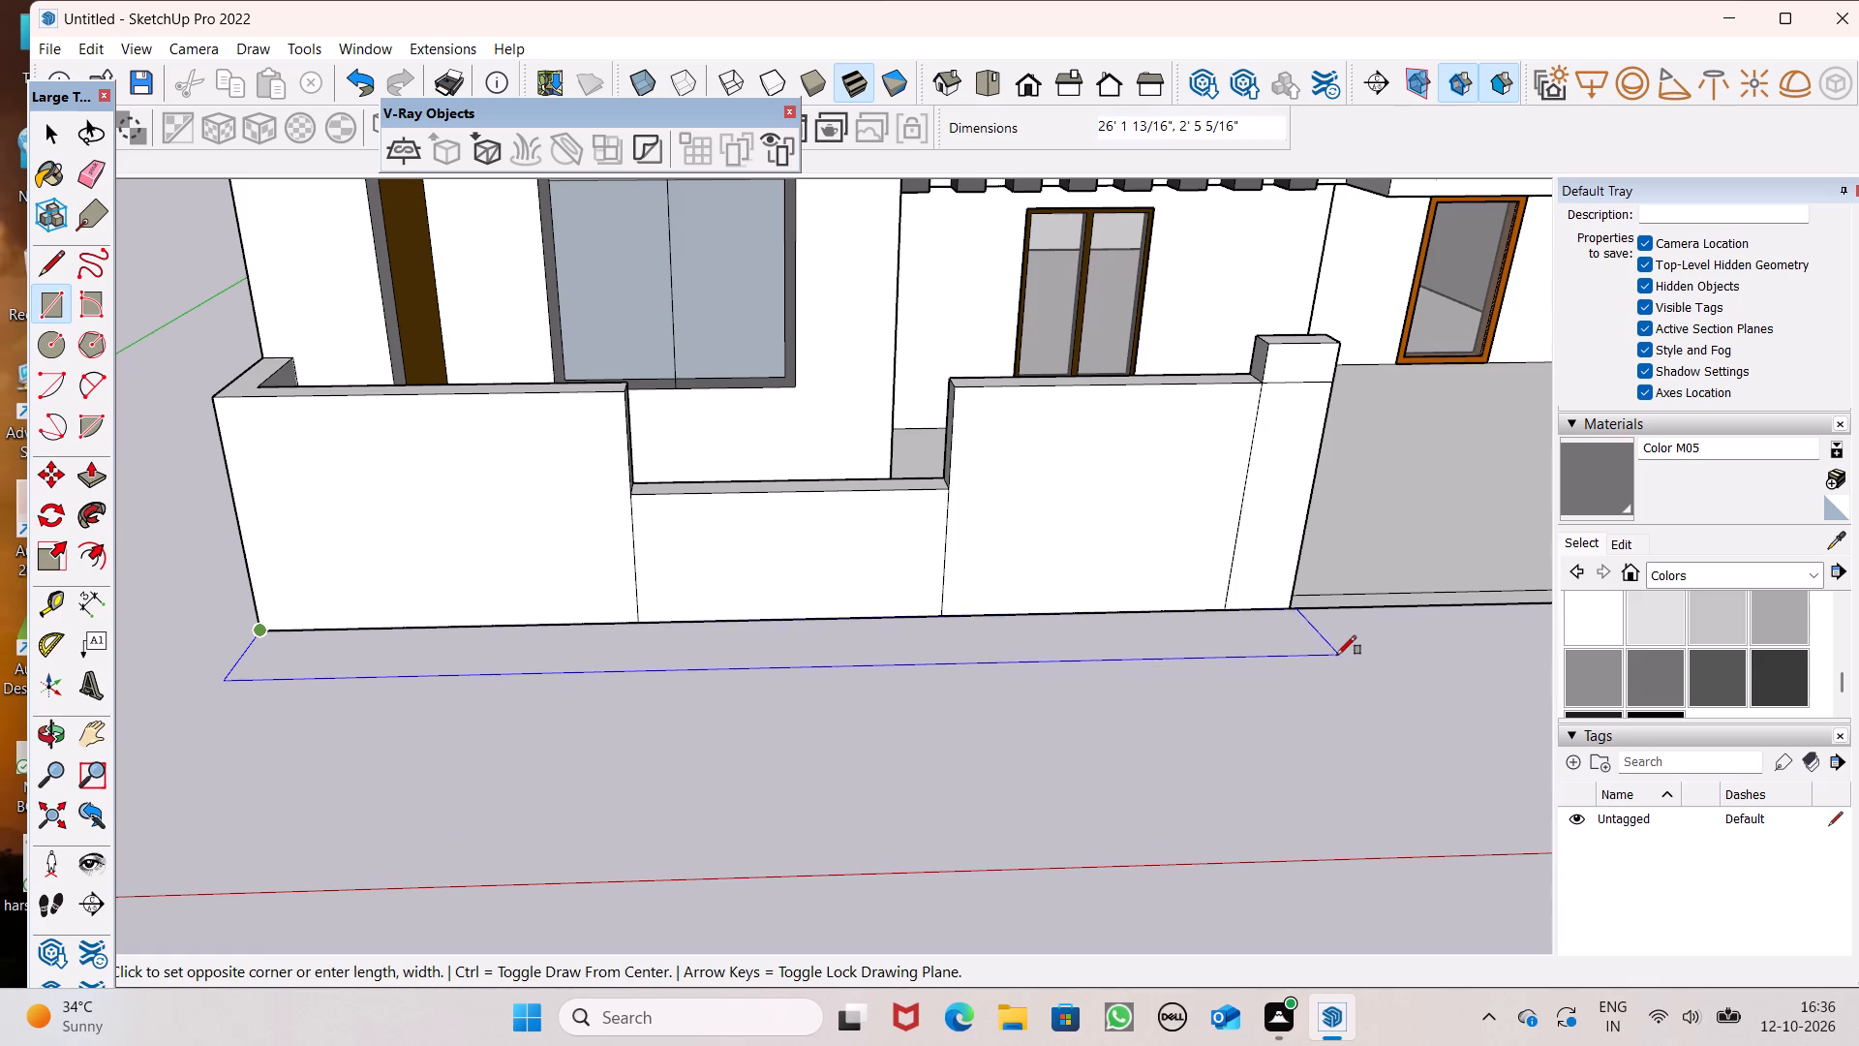
middle_drag(1328, 655, 1304, 789)
scroll(1273, 756, up, 5)
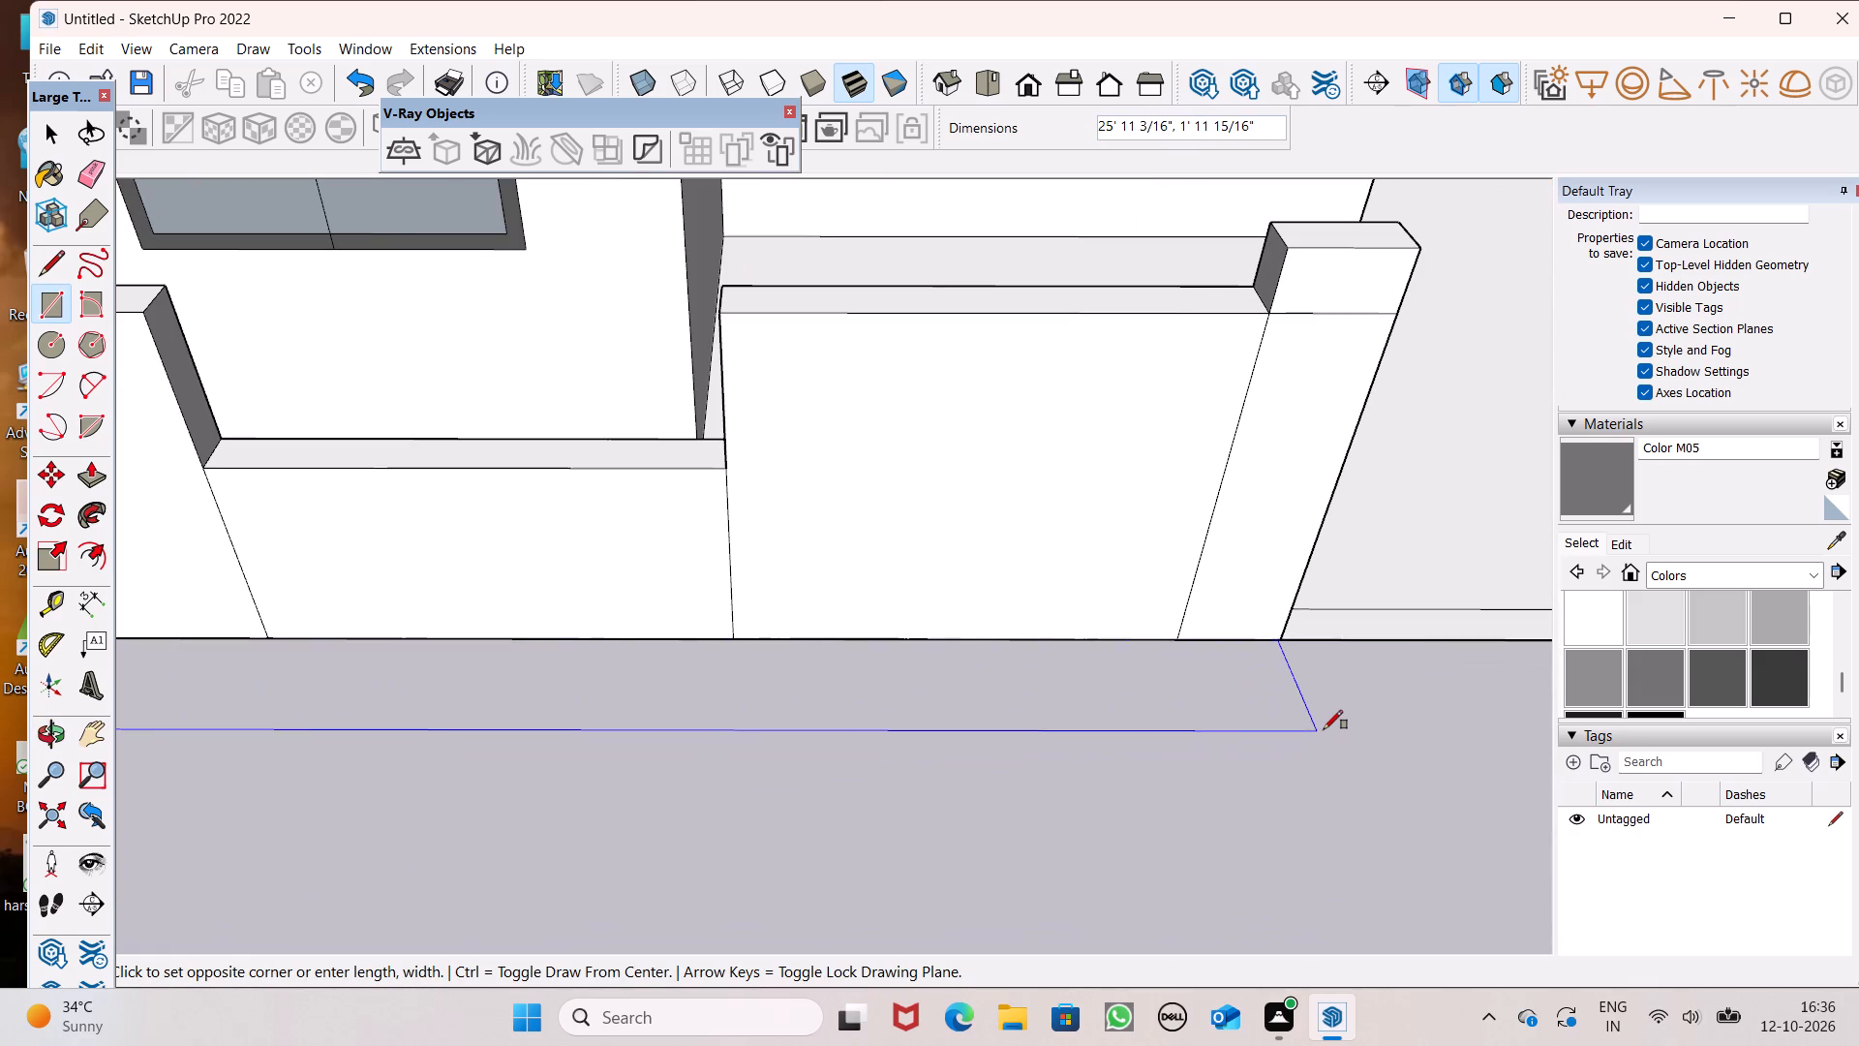
click(1320, 730)
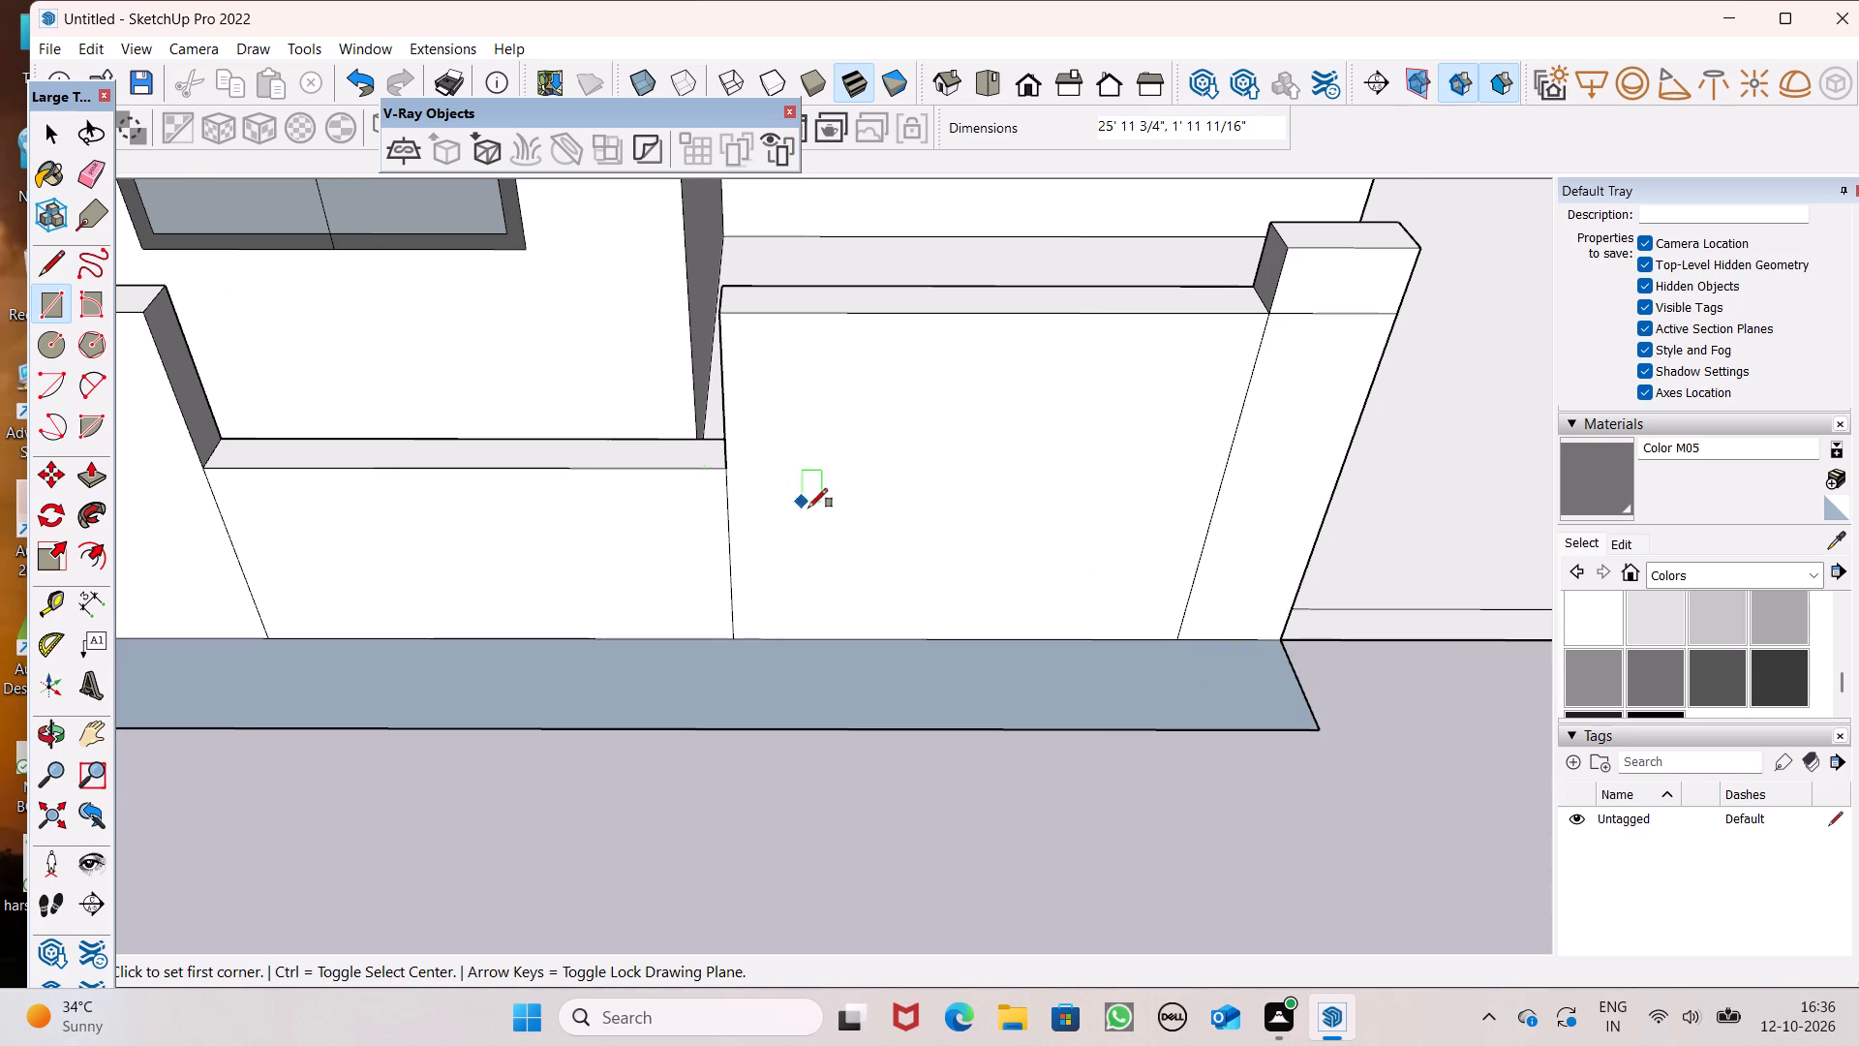
Push/Pull the ground rectangle in front of the longer wall up by about 1' 11 11/16".
scroll(813, 514, down, 5)
click(96, 473)
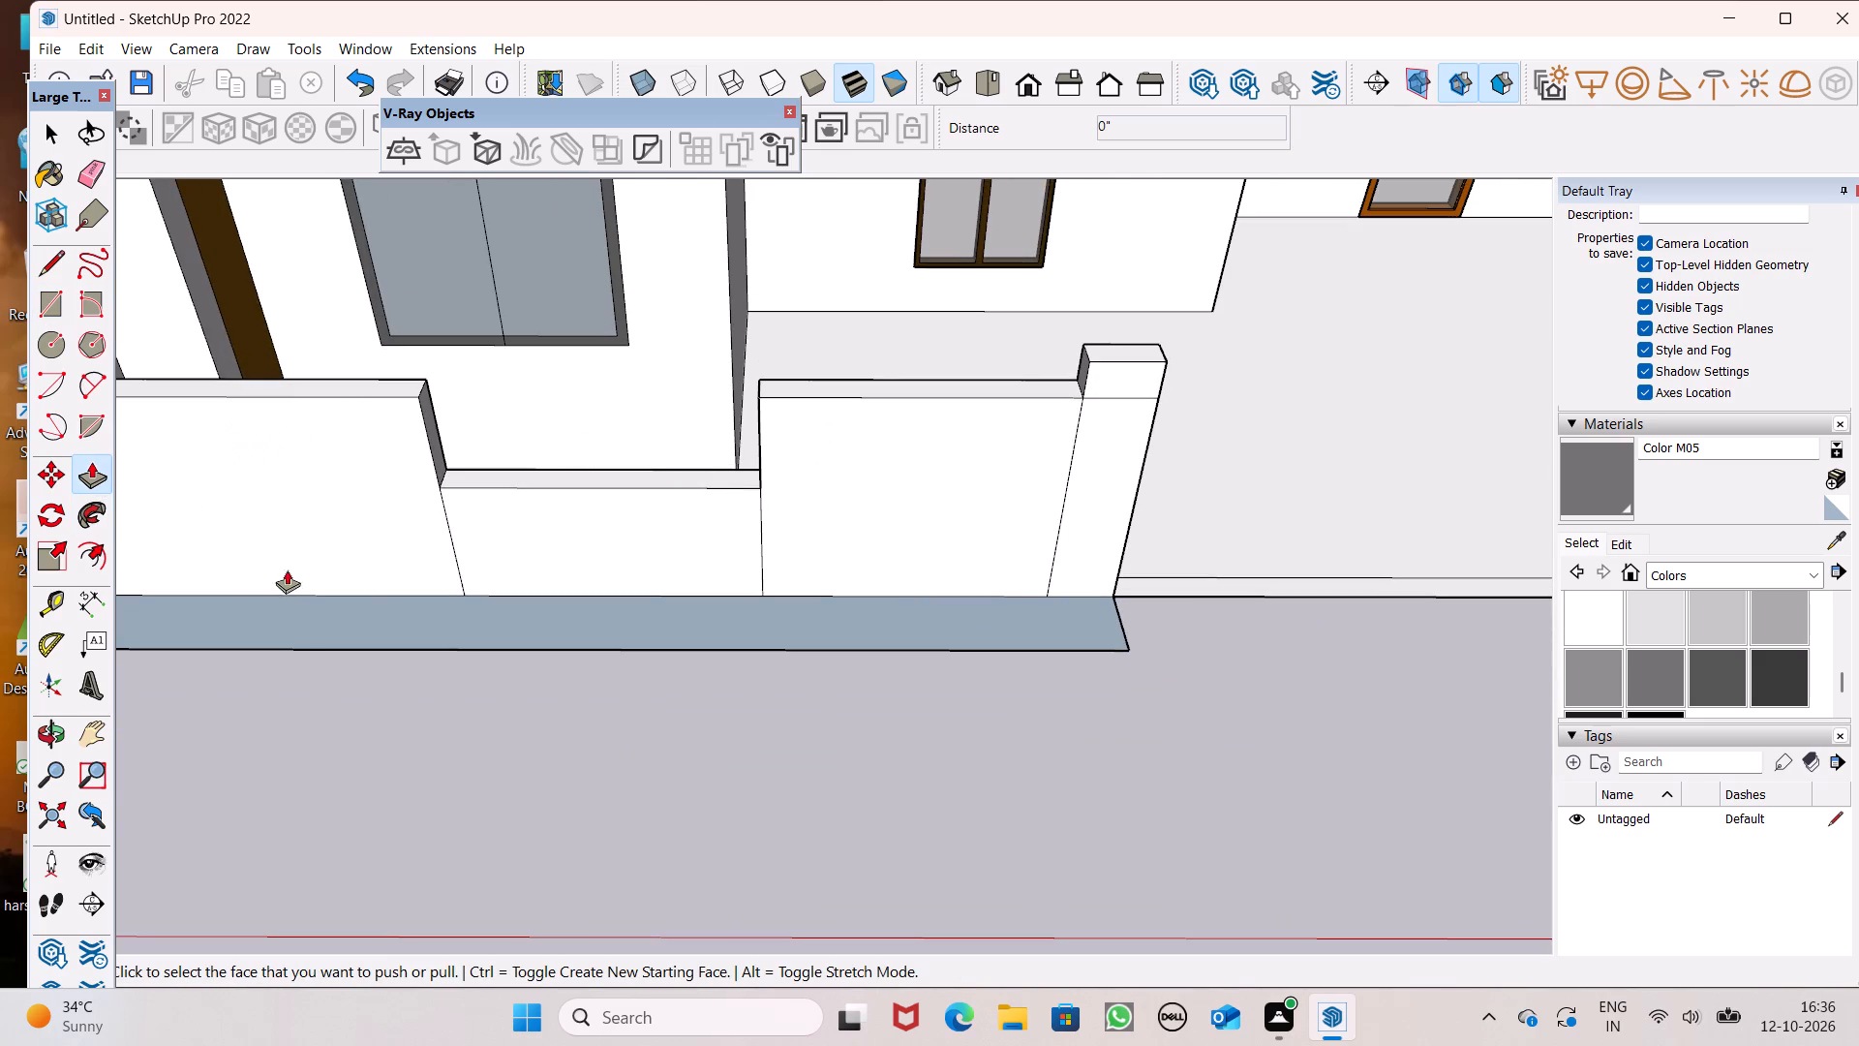
scroll(466, 556, down, 5)
scroll(279, 576, up, 2)
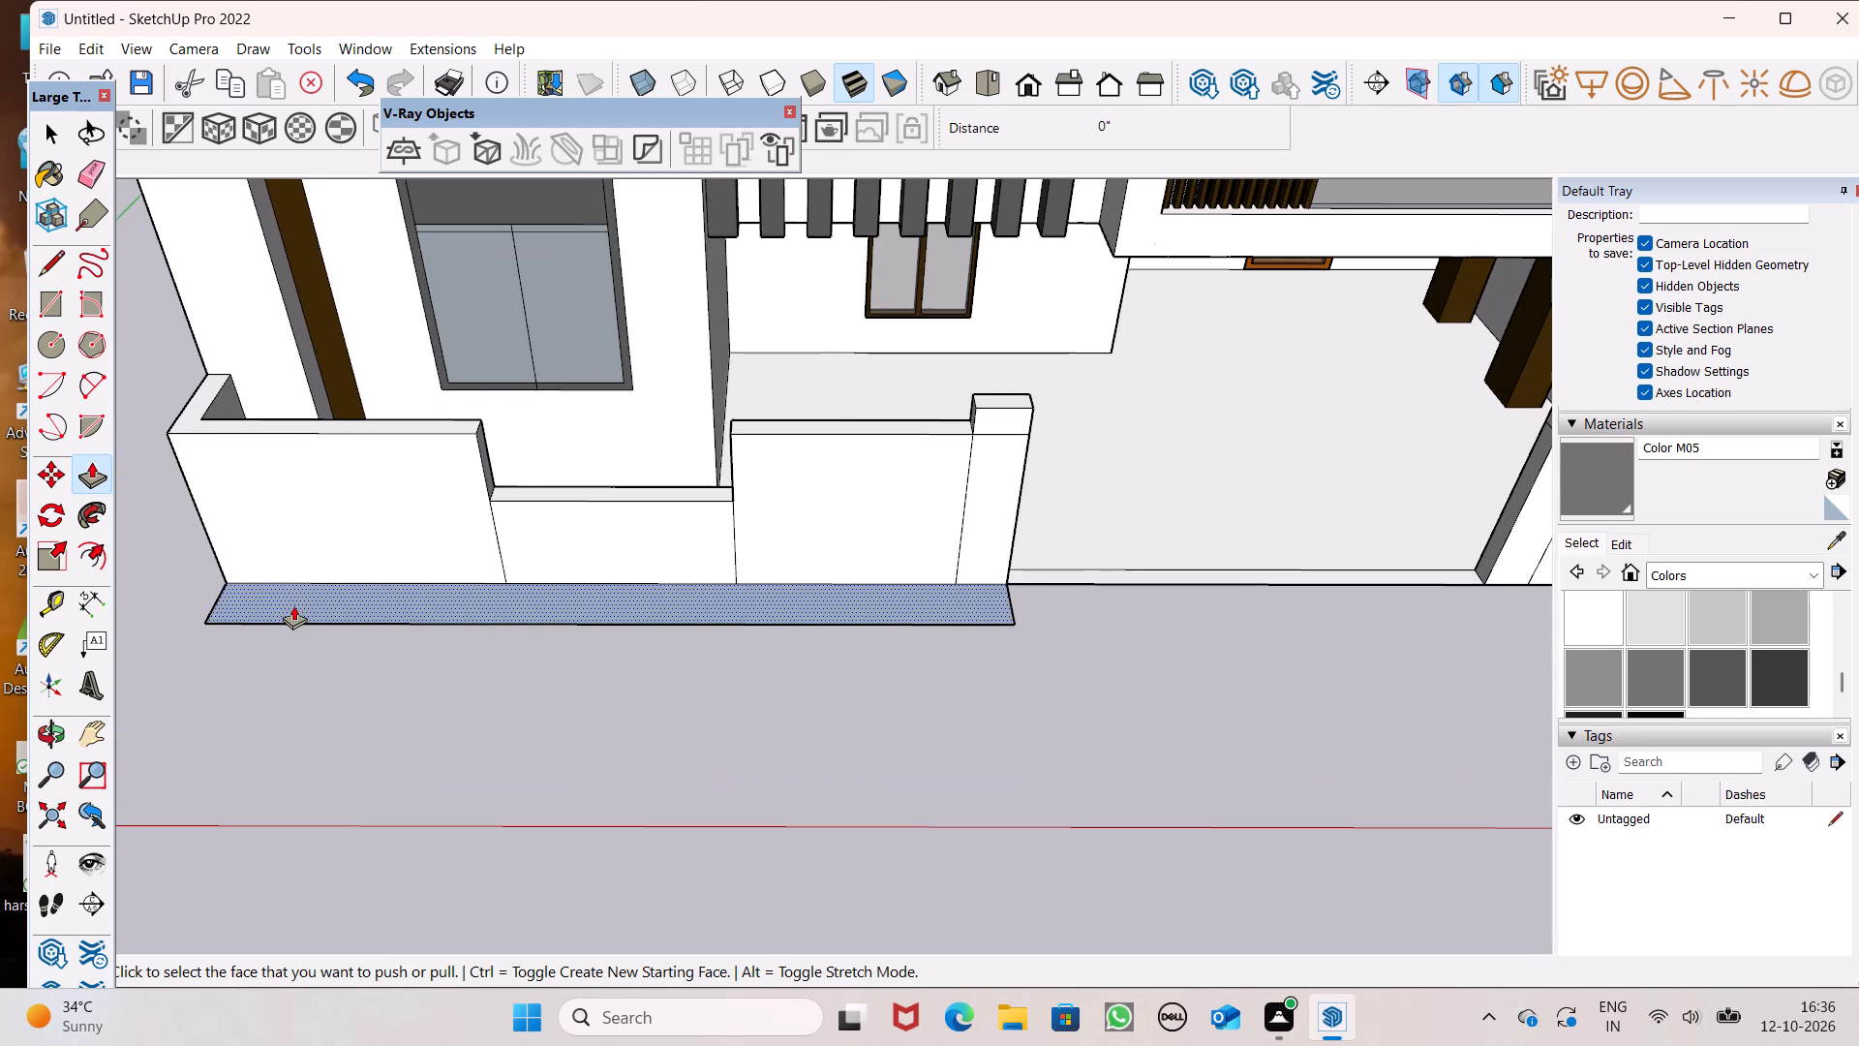
drag(293, 604, 296, 562)
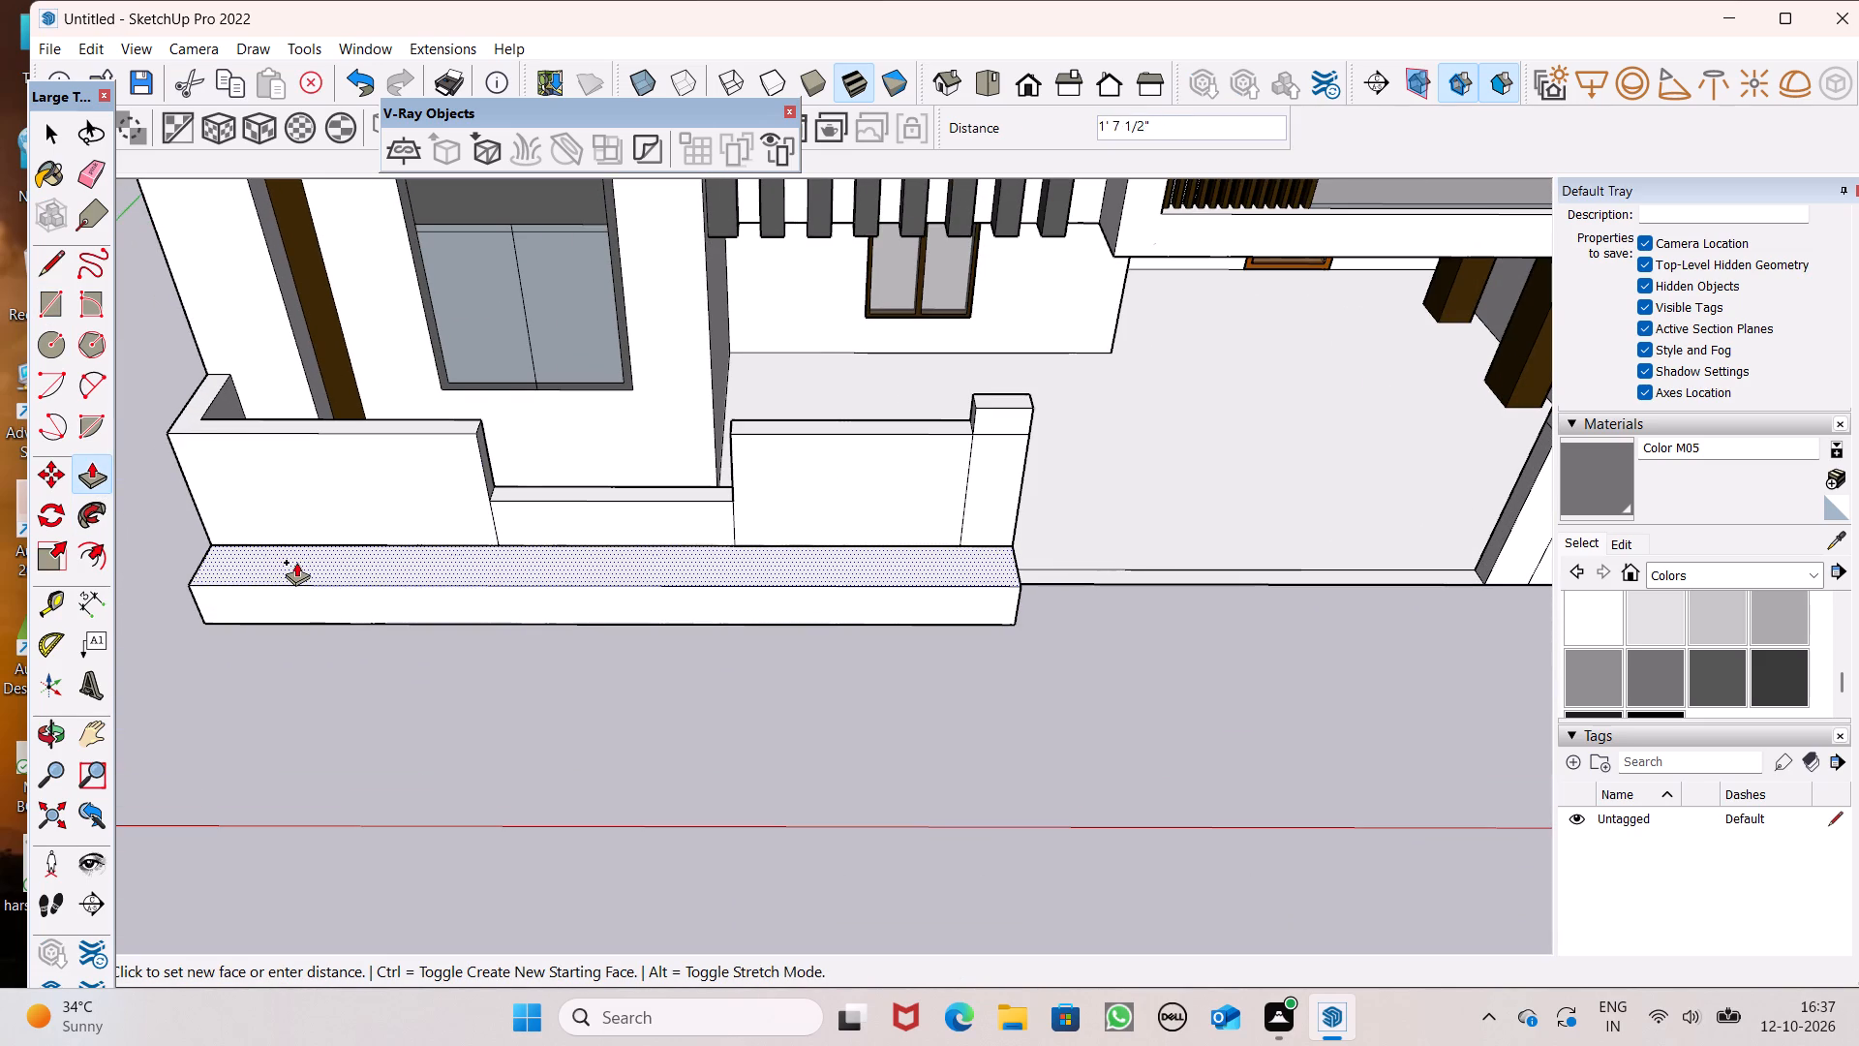
drag(296, 562, 303, 557)
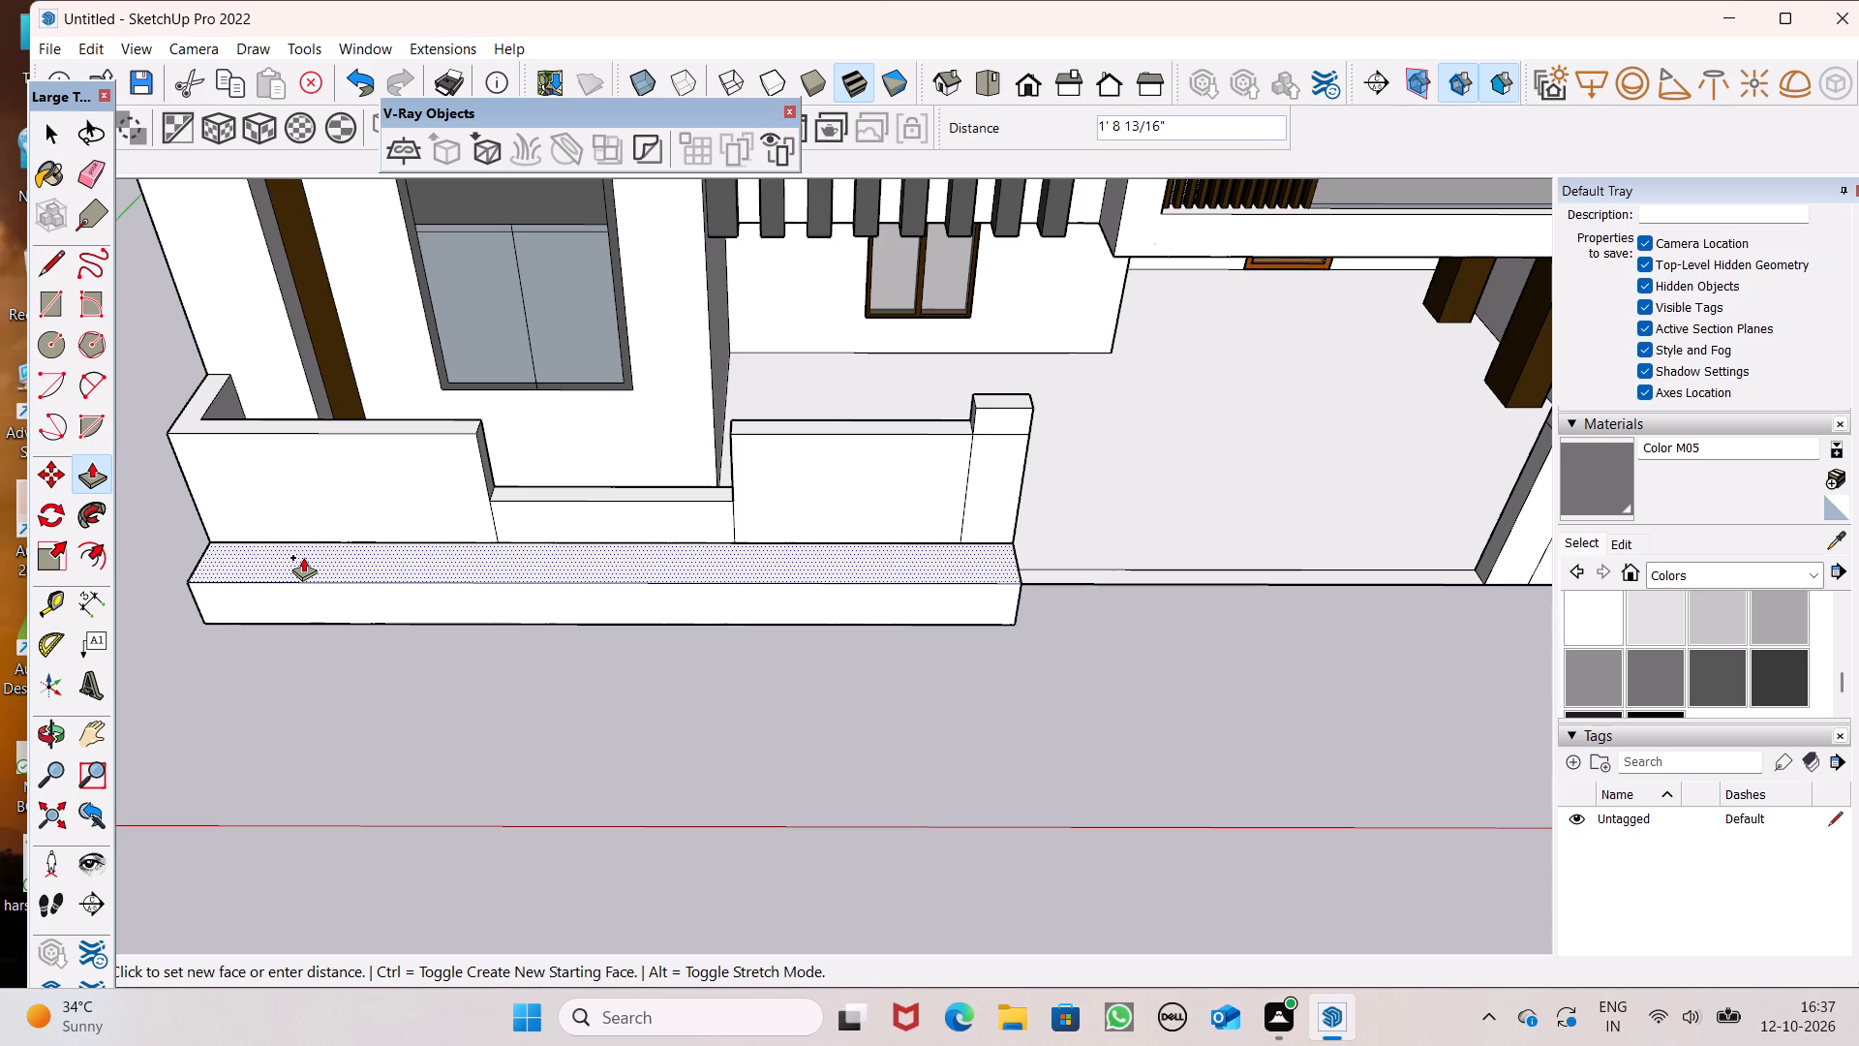
drag(303, 557, 305, 550)
Adjust the top face of the low ledge in front of the wall by about 1/8" with Push/Pull.
scroll(530, 589, down, 4)
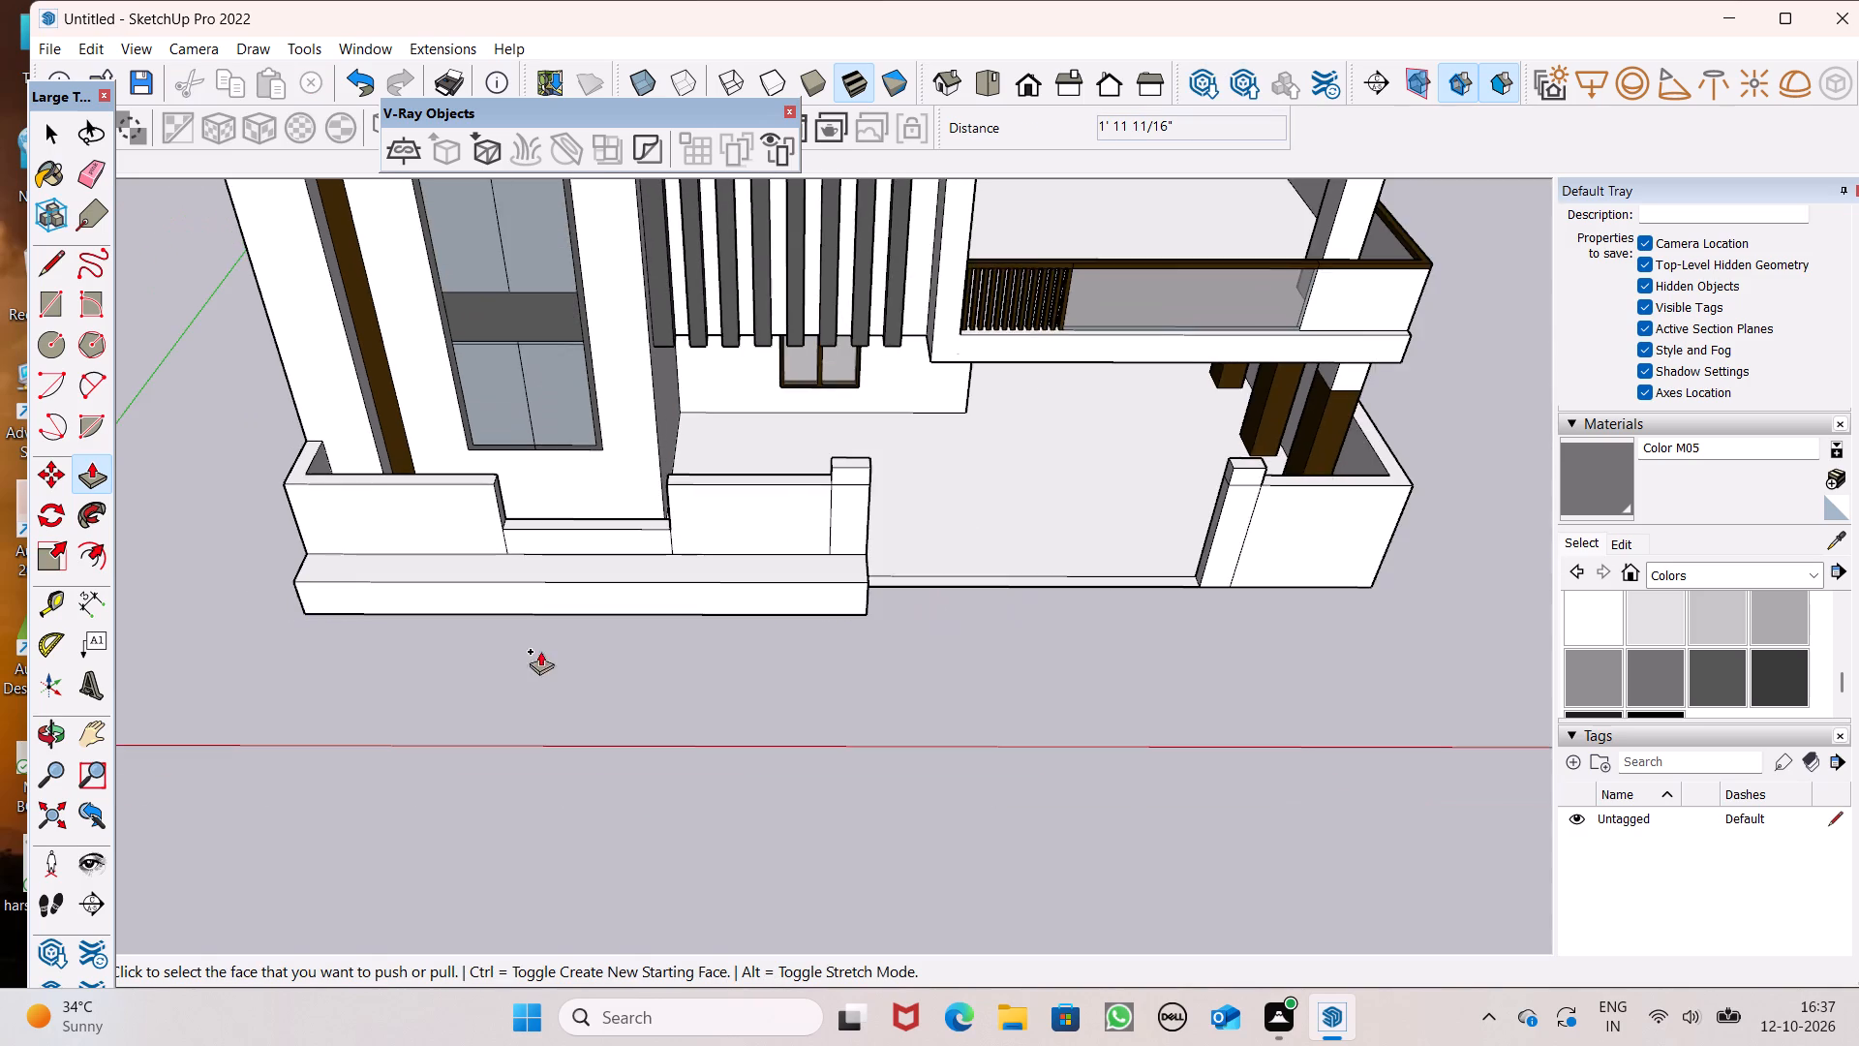
middle_drag(539, 650, 544, 413)
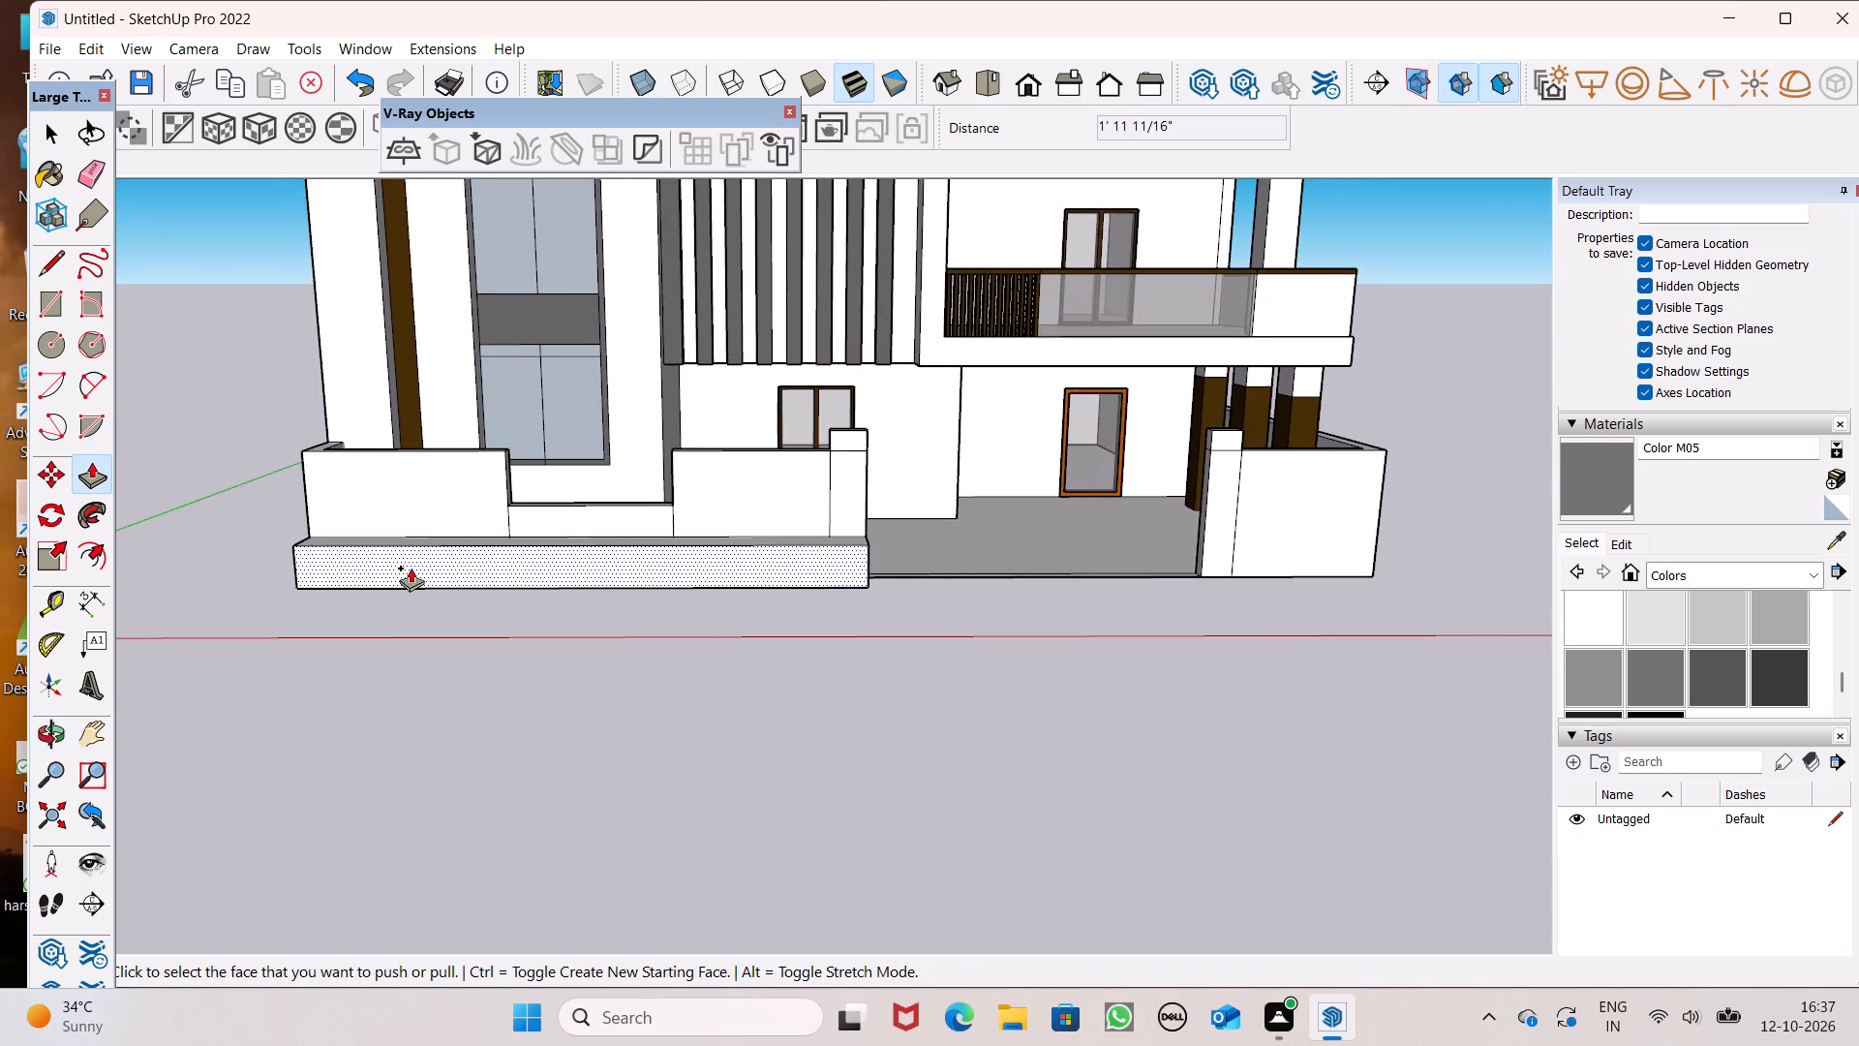
scroll(411, 568, up, 1)
scroll(440, 467, down, 2)
middle_drag(443, 480, 443, 702)
scroll(374, 664, up, 4)
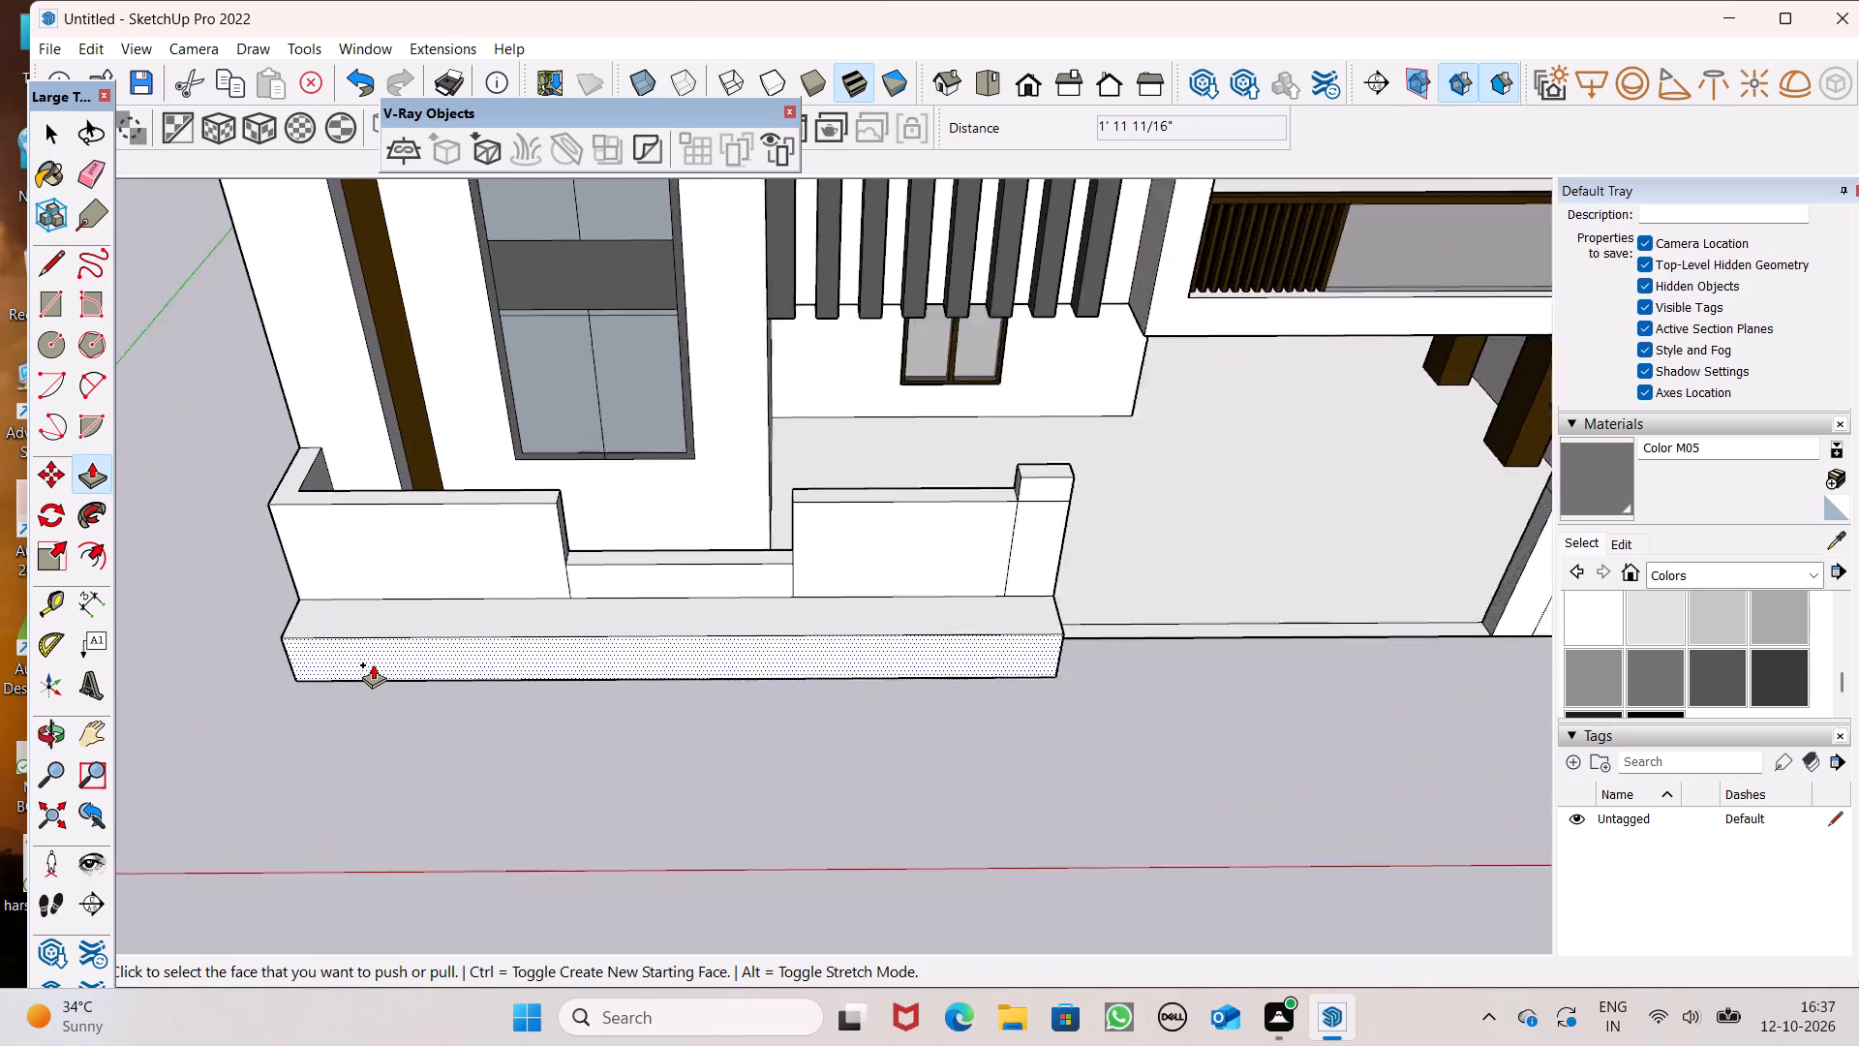
scroll(373, 664, up, 2)
click(353, 620)
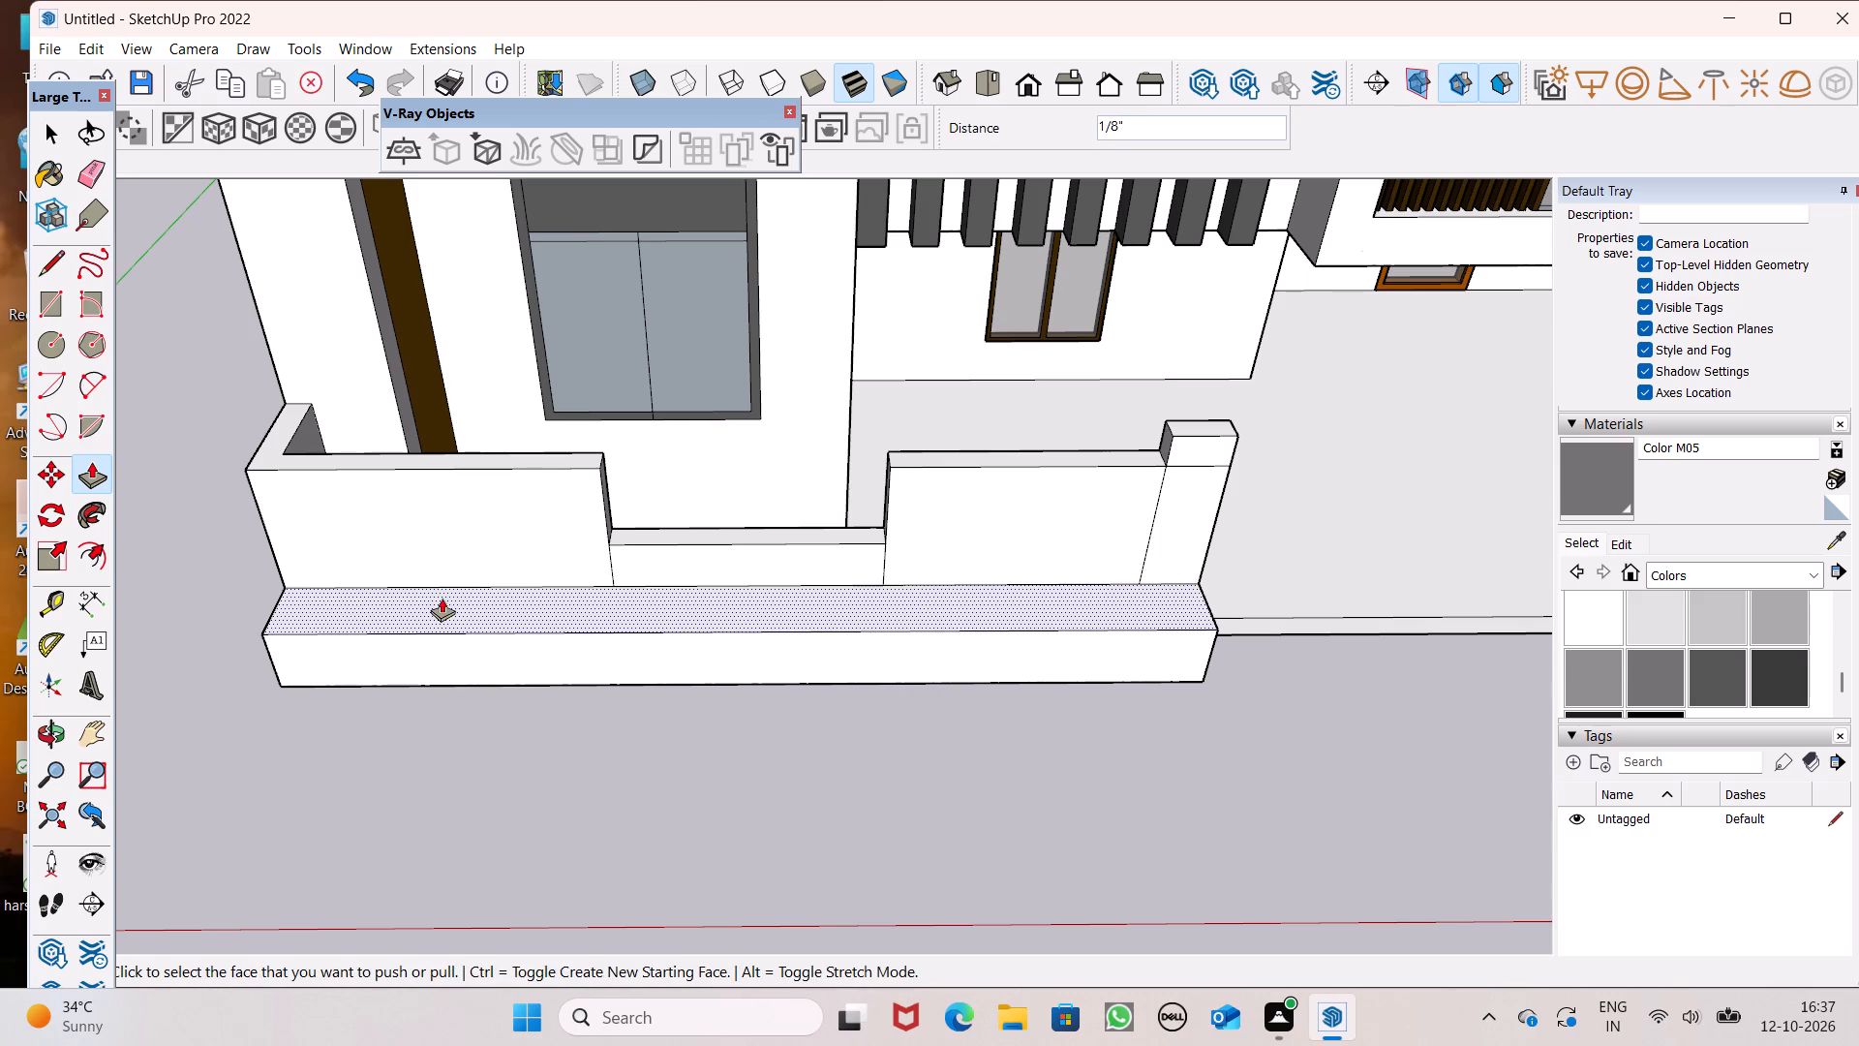
key(space)
Draw a narrow vertical rectangle about 4' tall on the wall section left of the lowered part, from its top edge to the ledge.
scroll(861, 569, down, 4)
middle_drag(872, 692, 863, 458)
scroll(717, 557, up, 1)
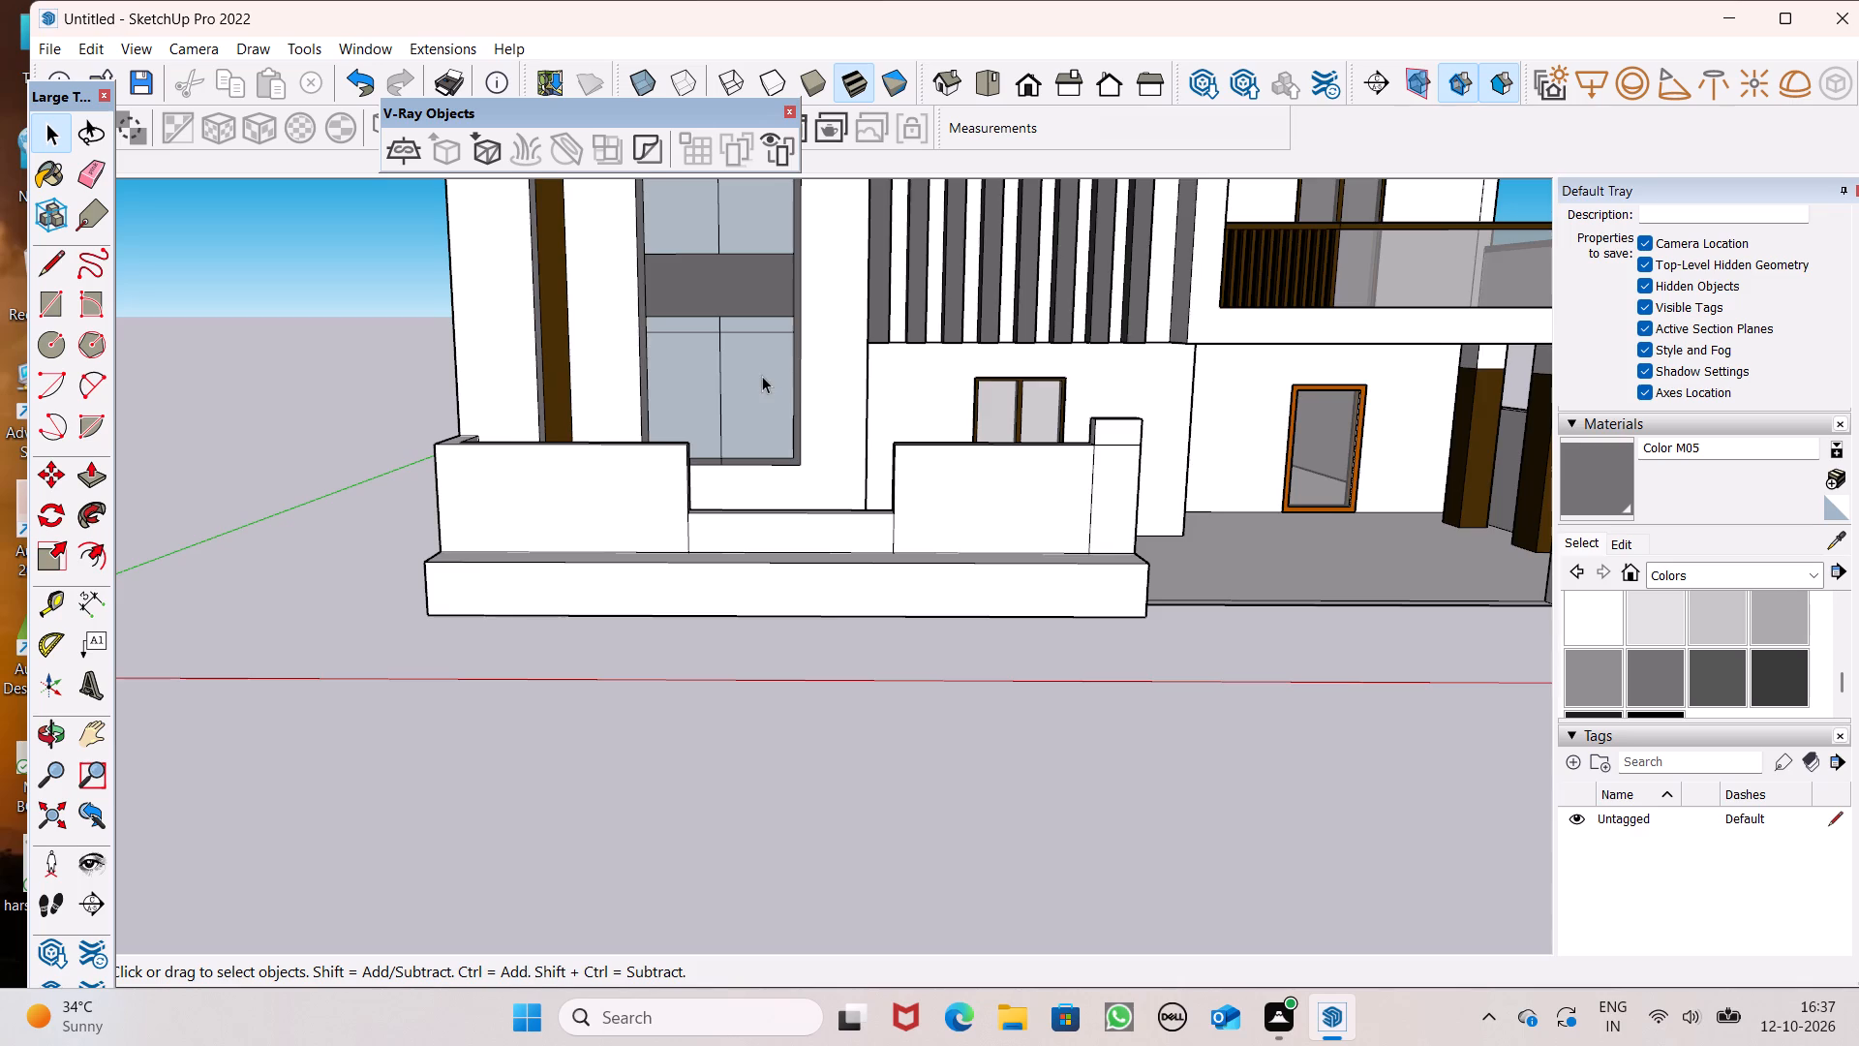
scroll(762, 376, up, 2)
scroll(567, 464, up, 1)
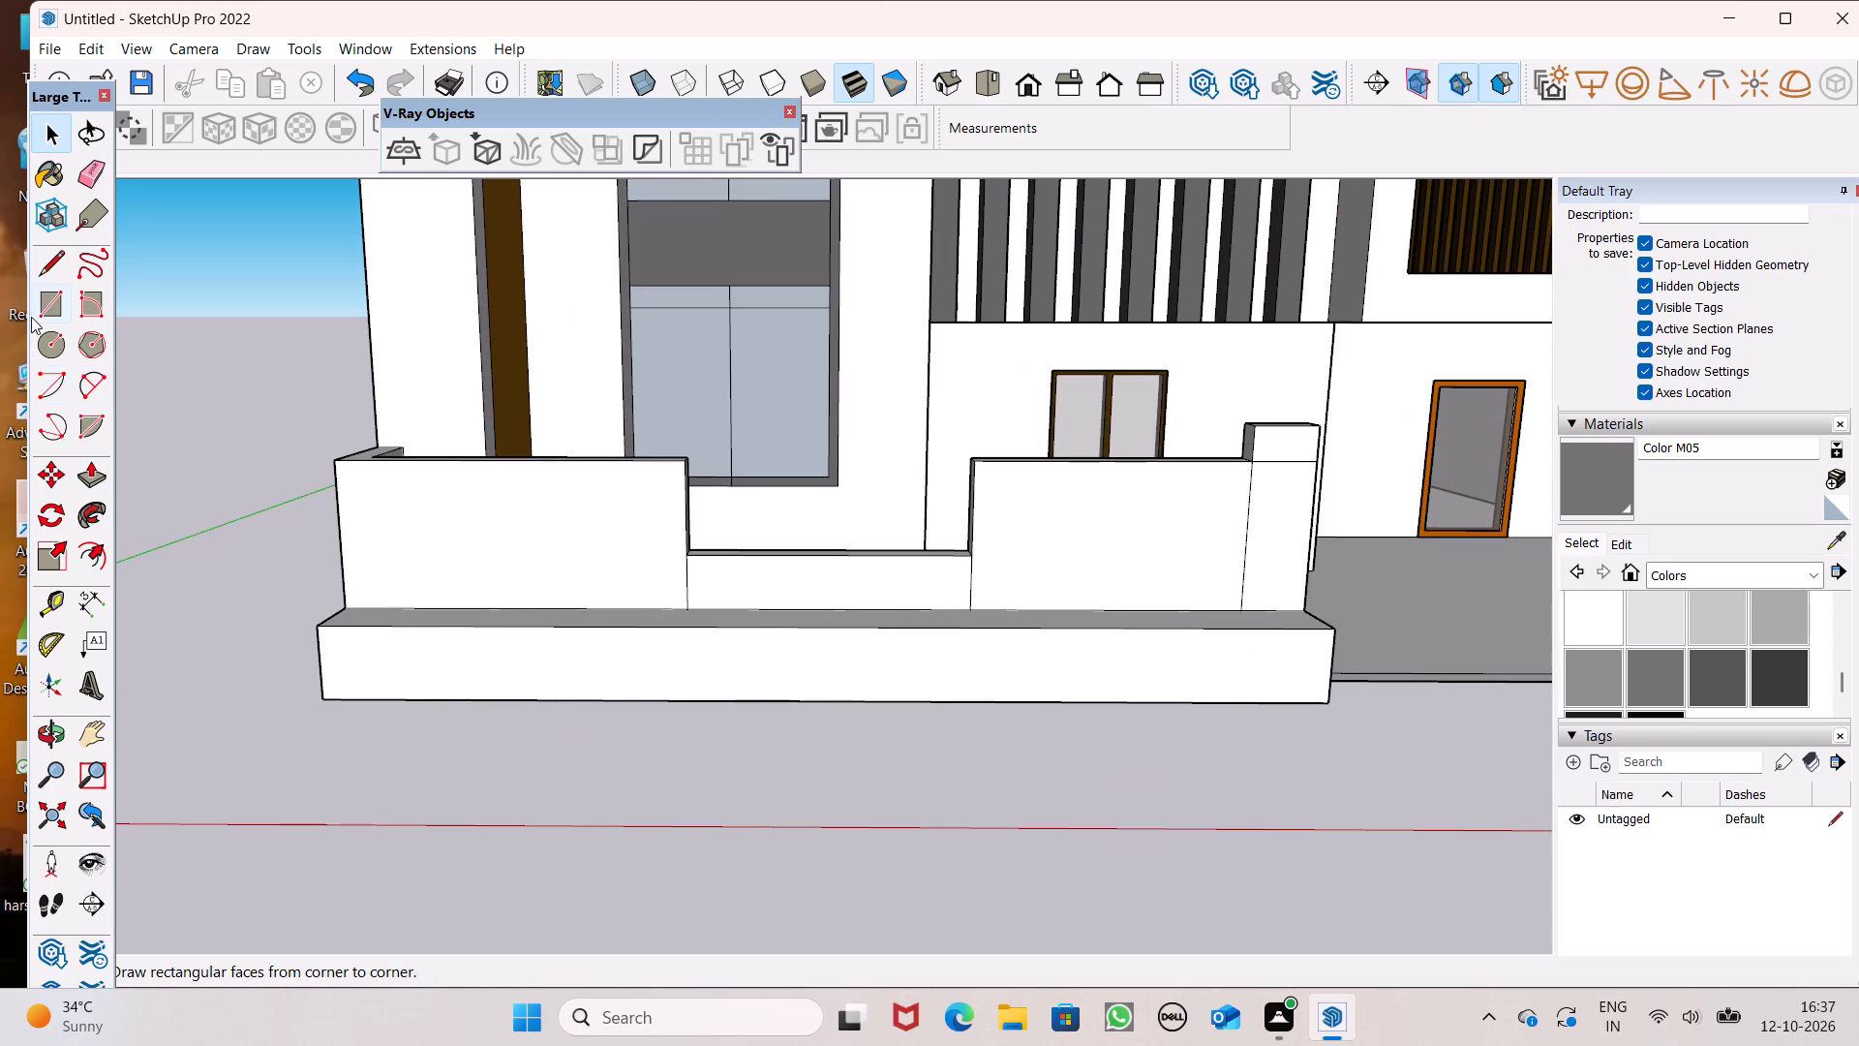
click(60, 313)
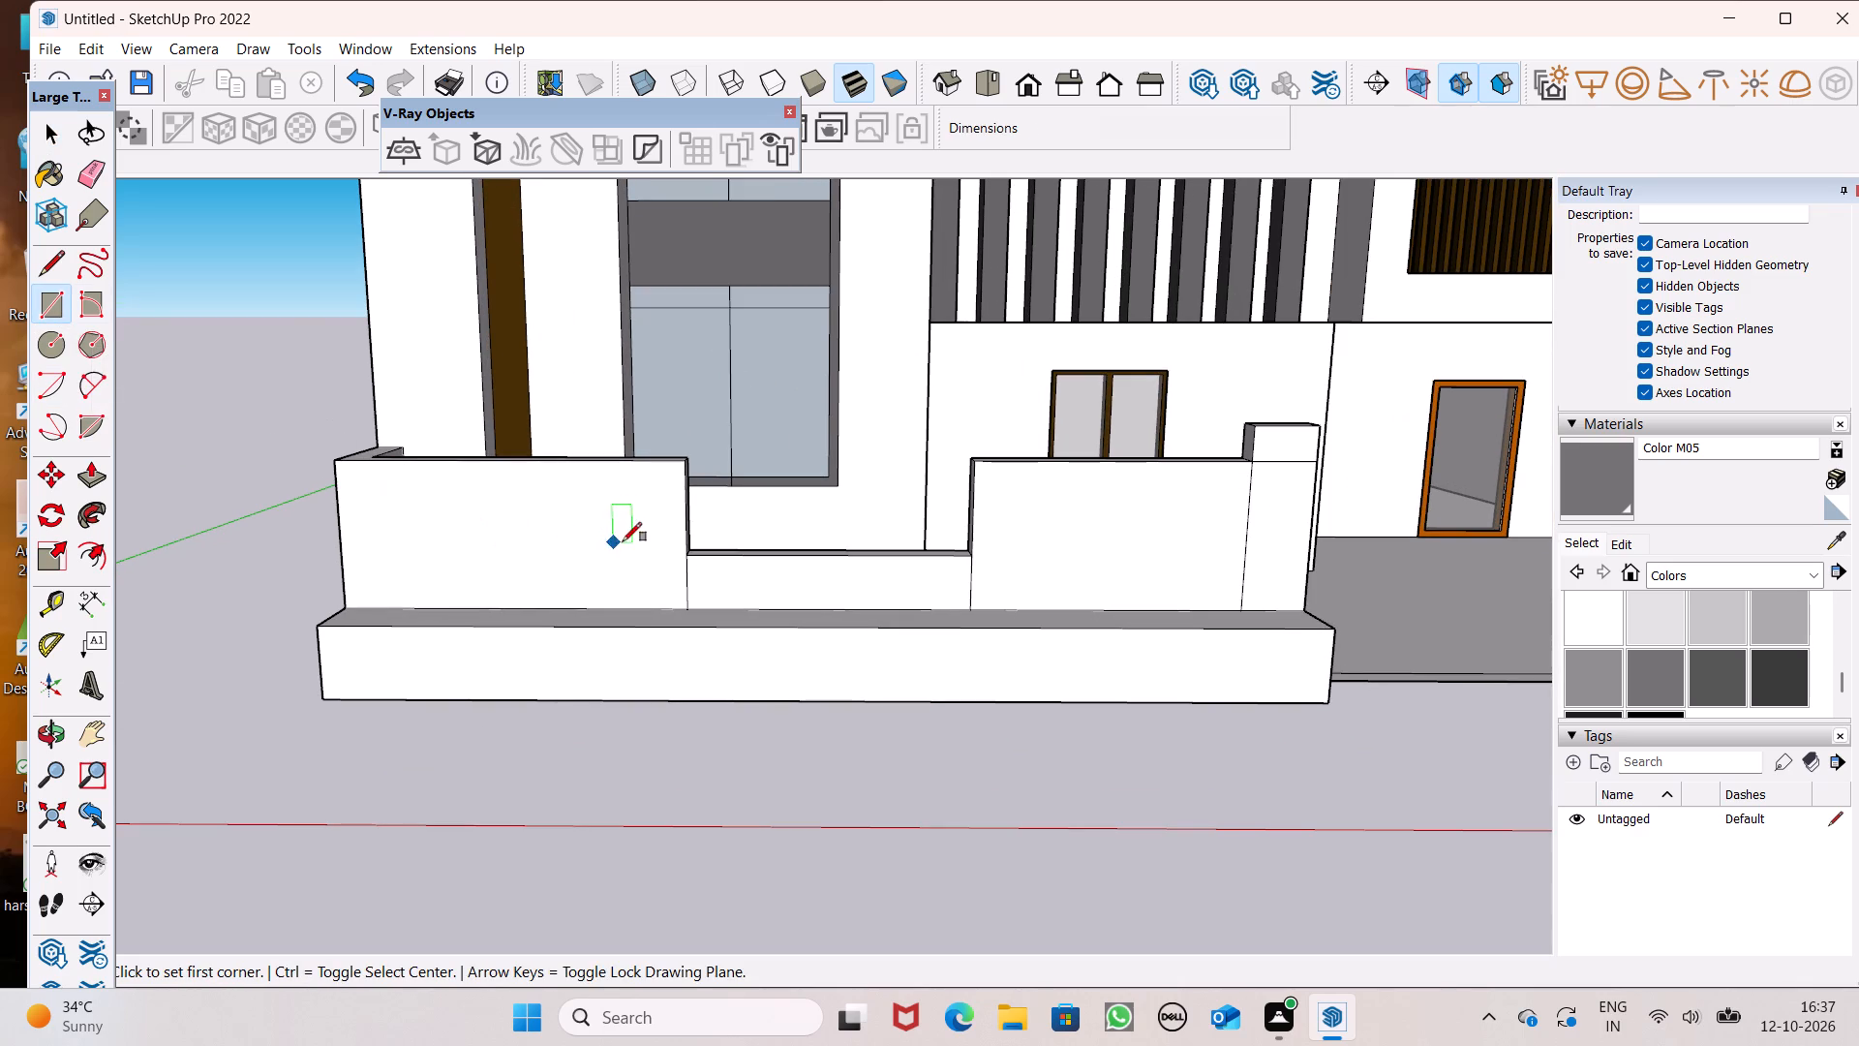
middle_drag(616, 560, 653, 635)
scroll(653, 635, up, 2)
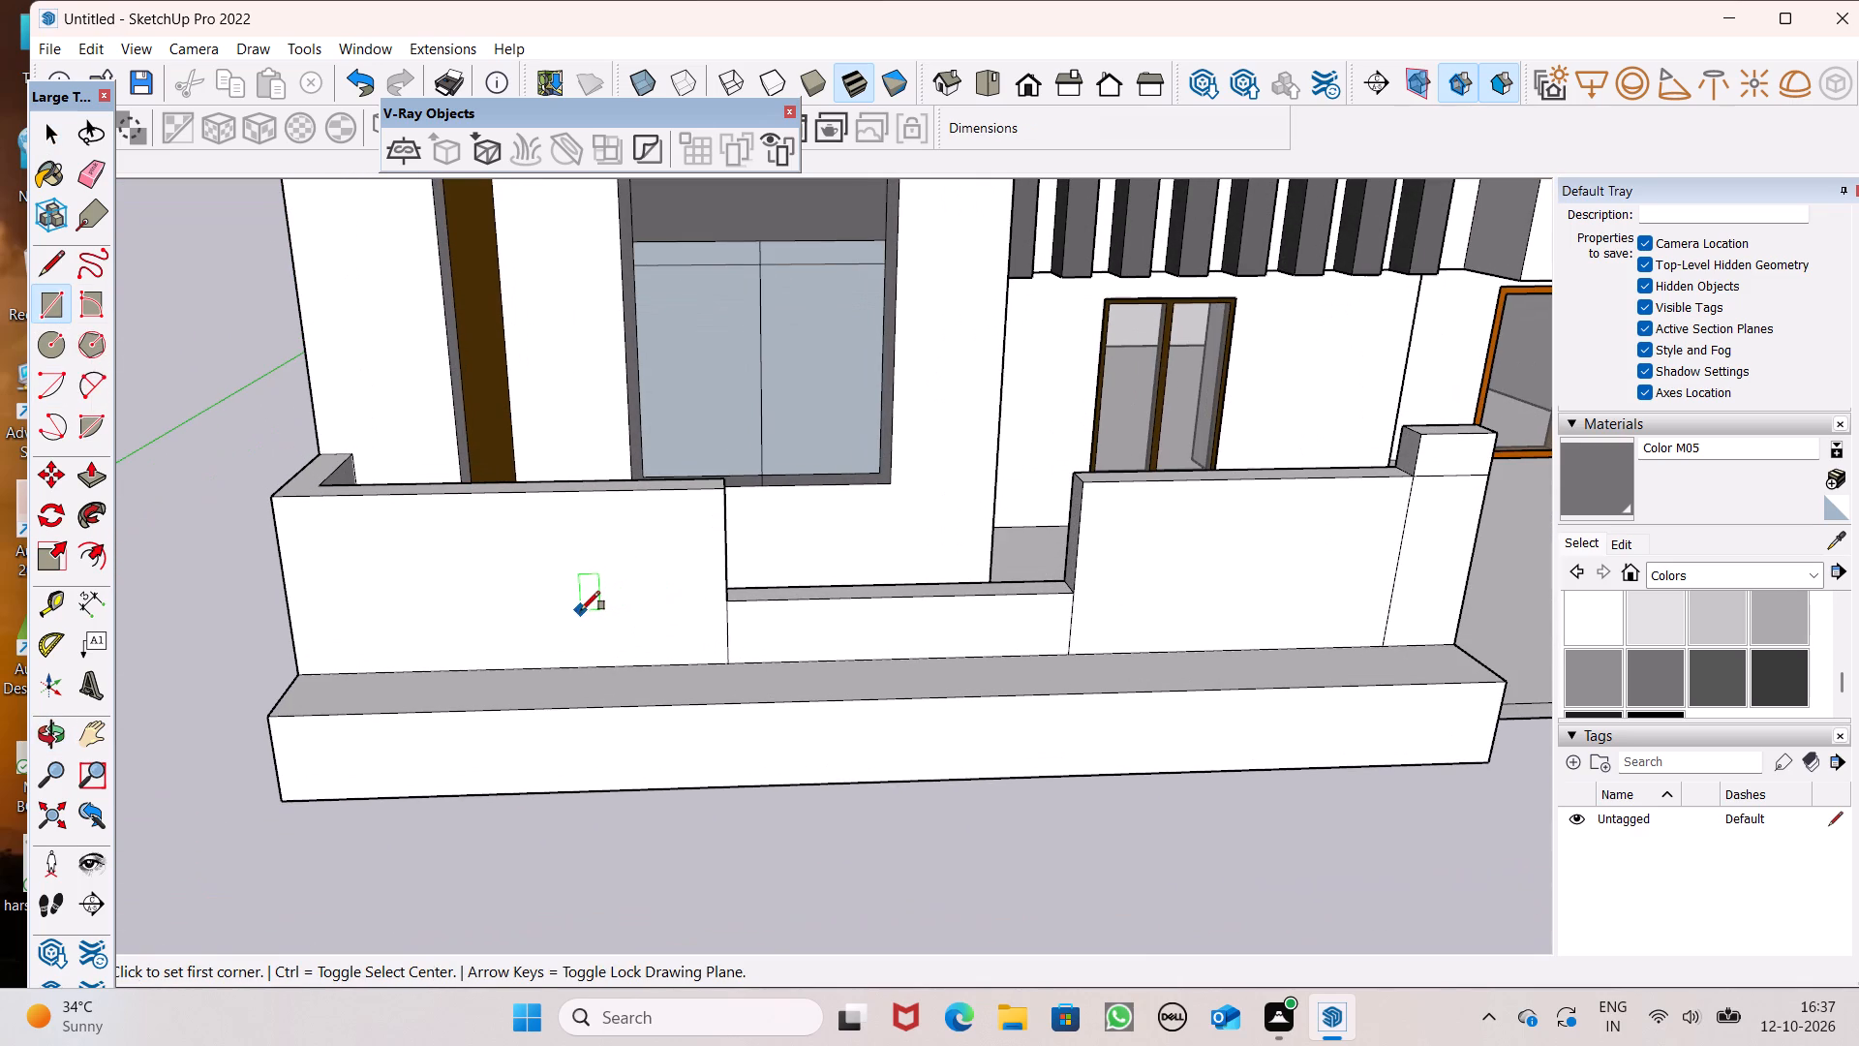
scroll(584, 498, up, 1)
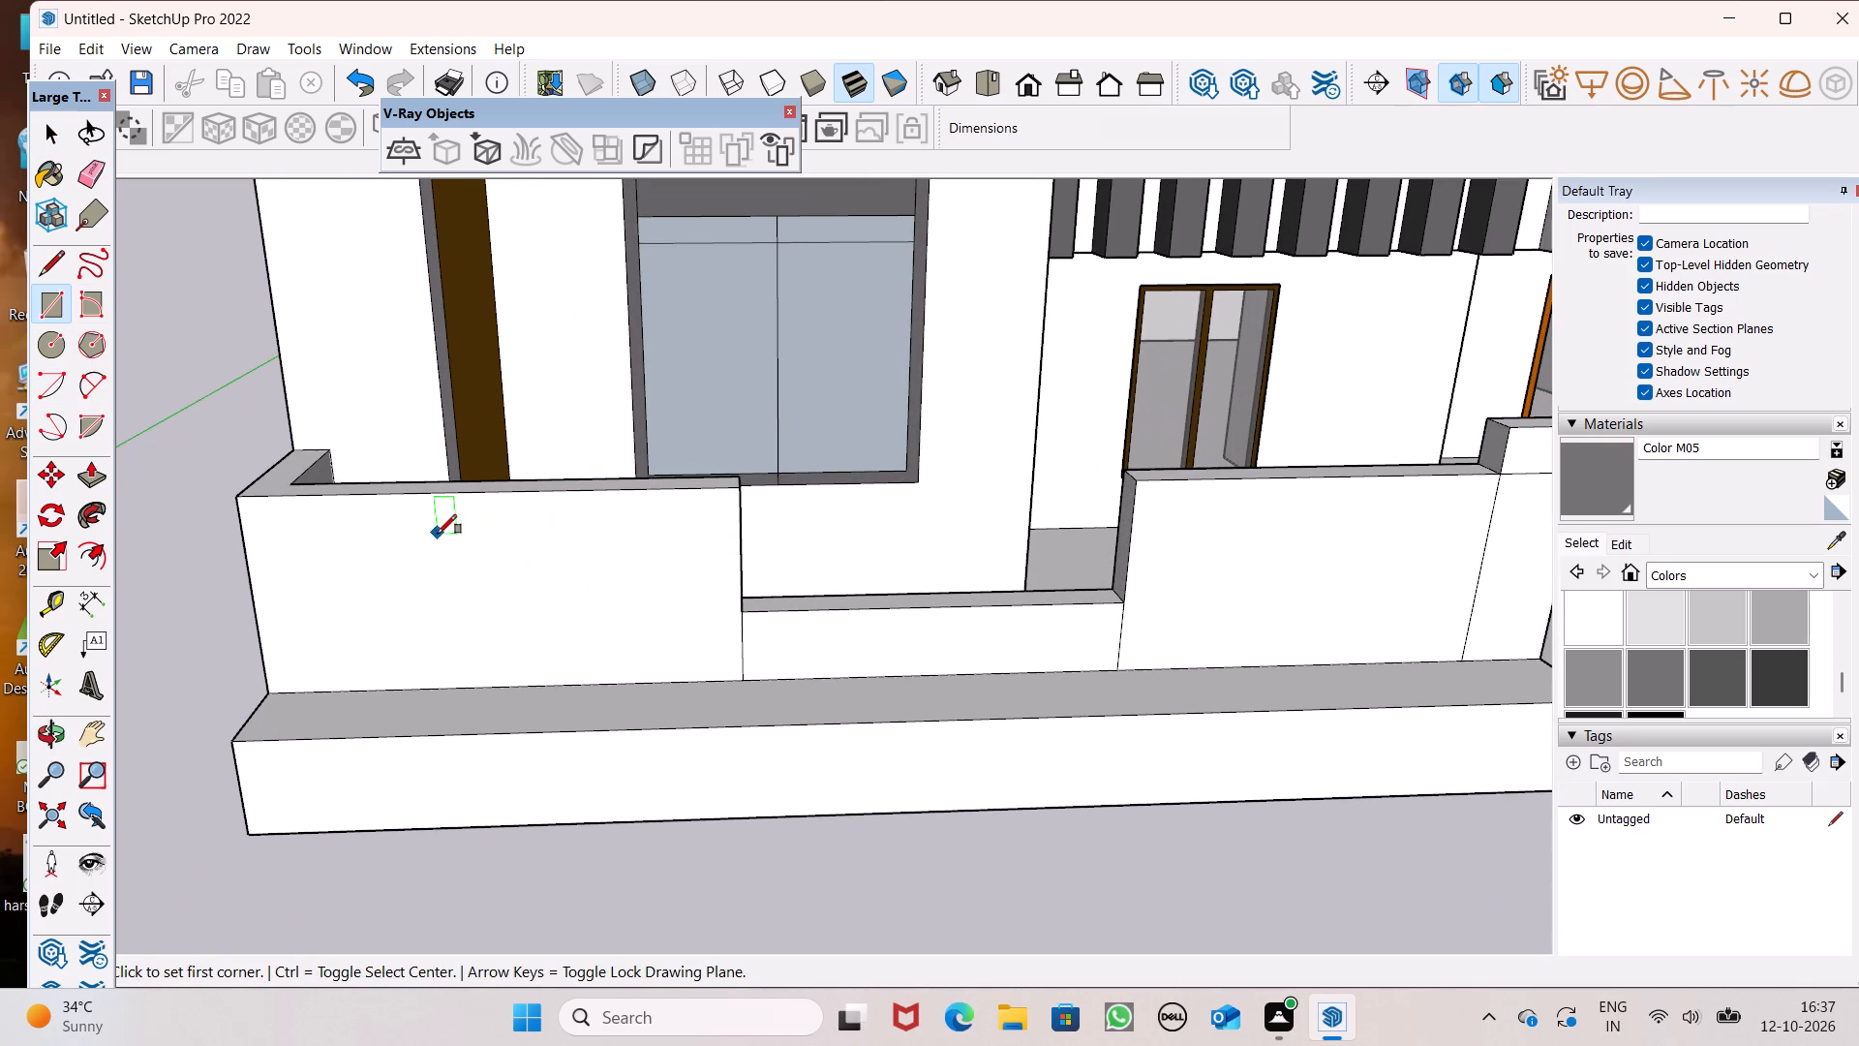
scroll(558, 494, up, 3)
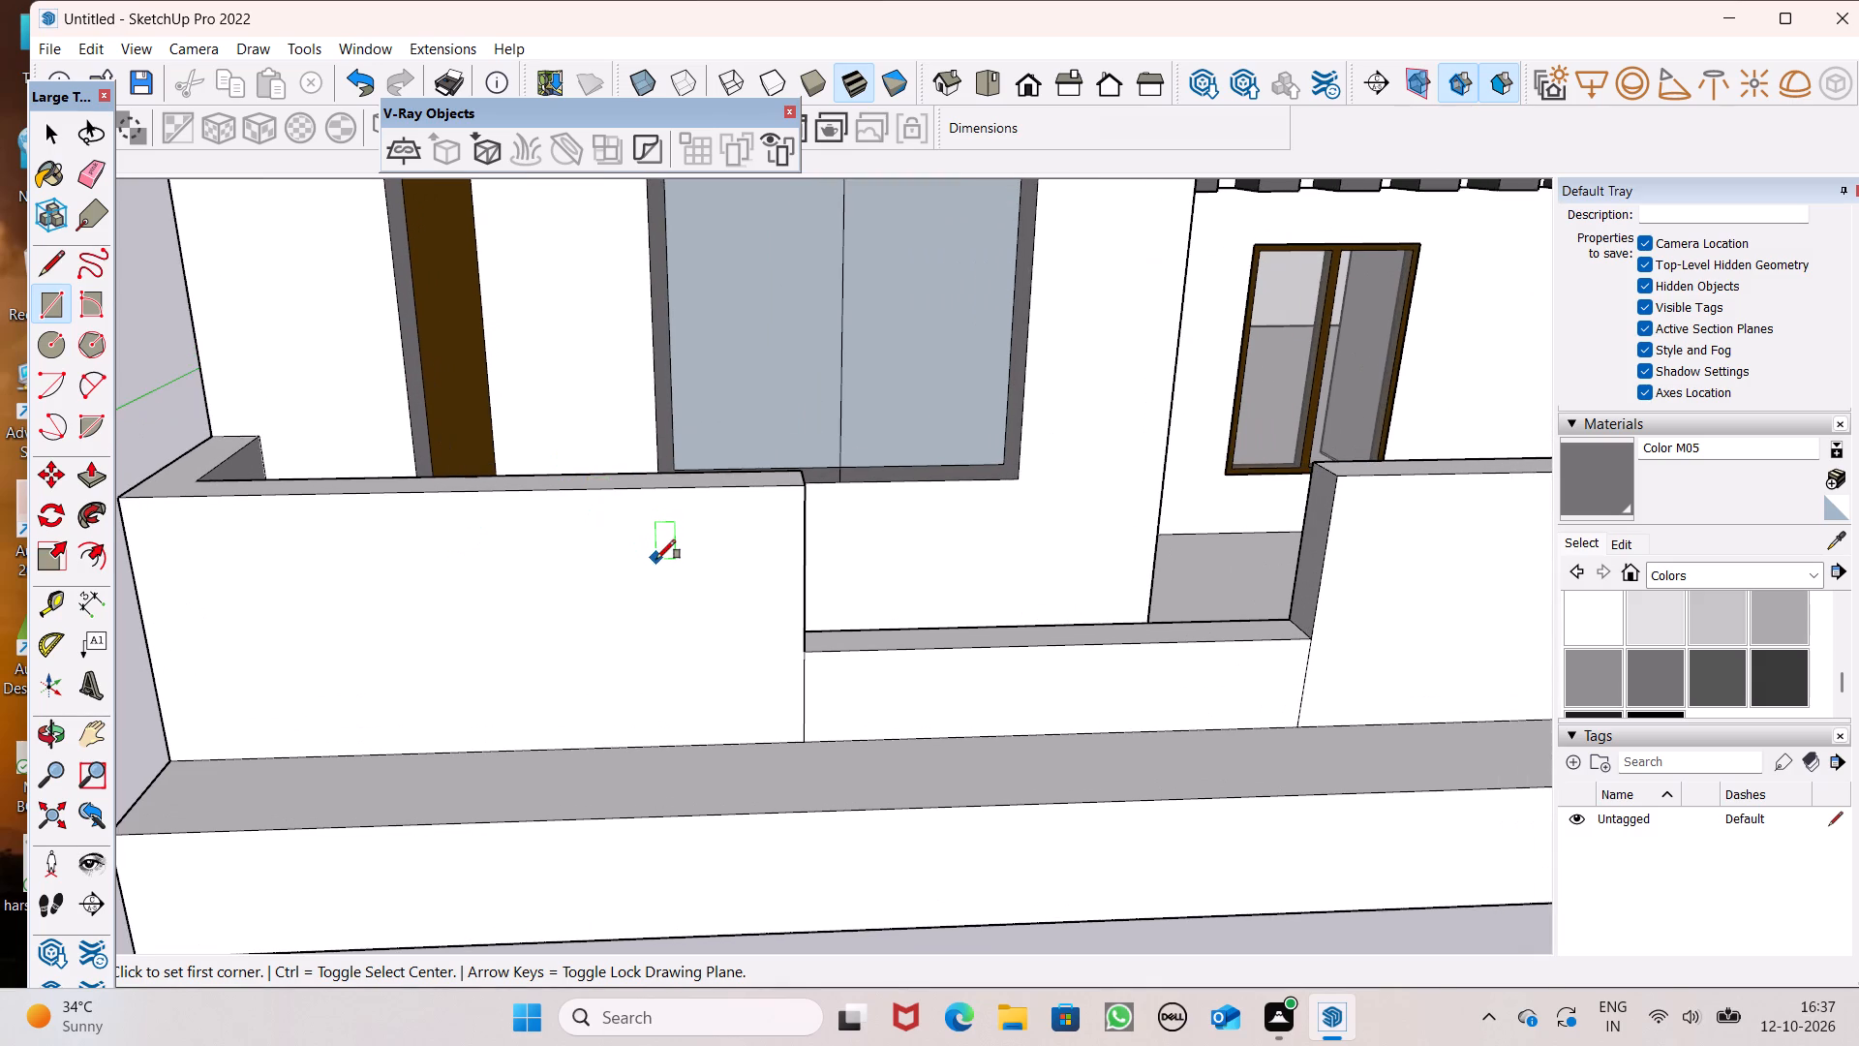
click(590, 490)
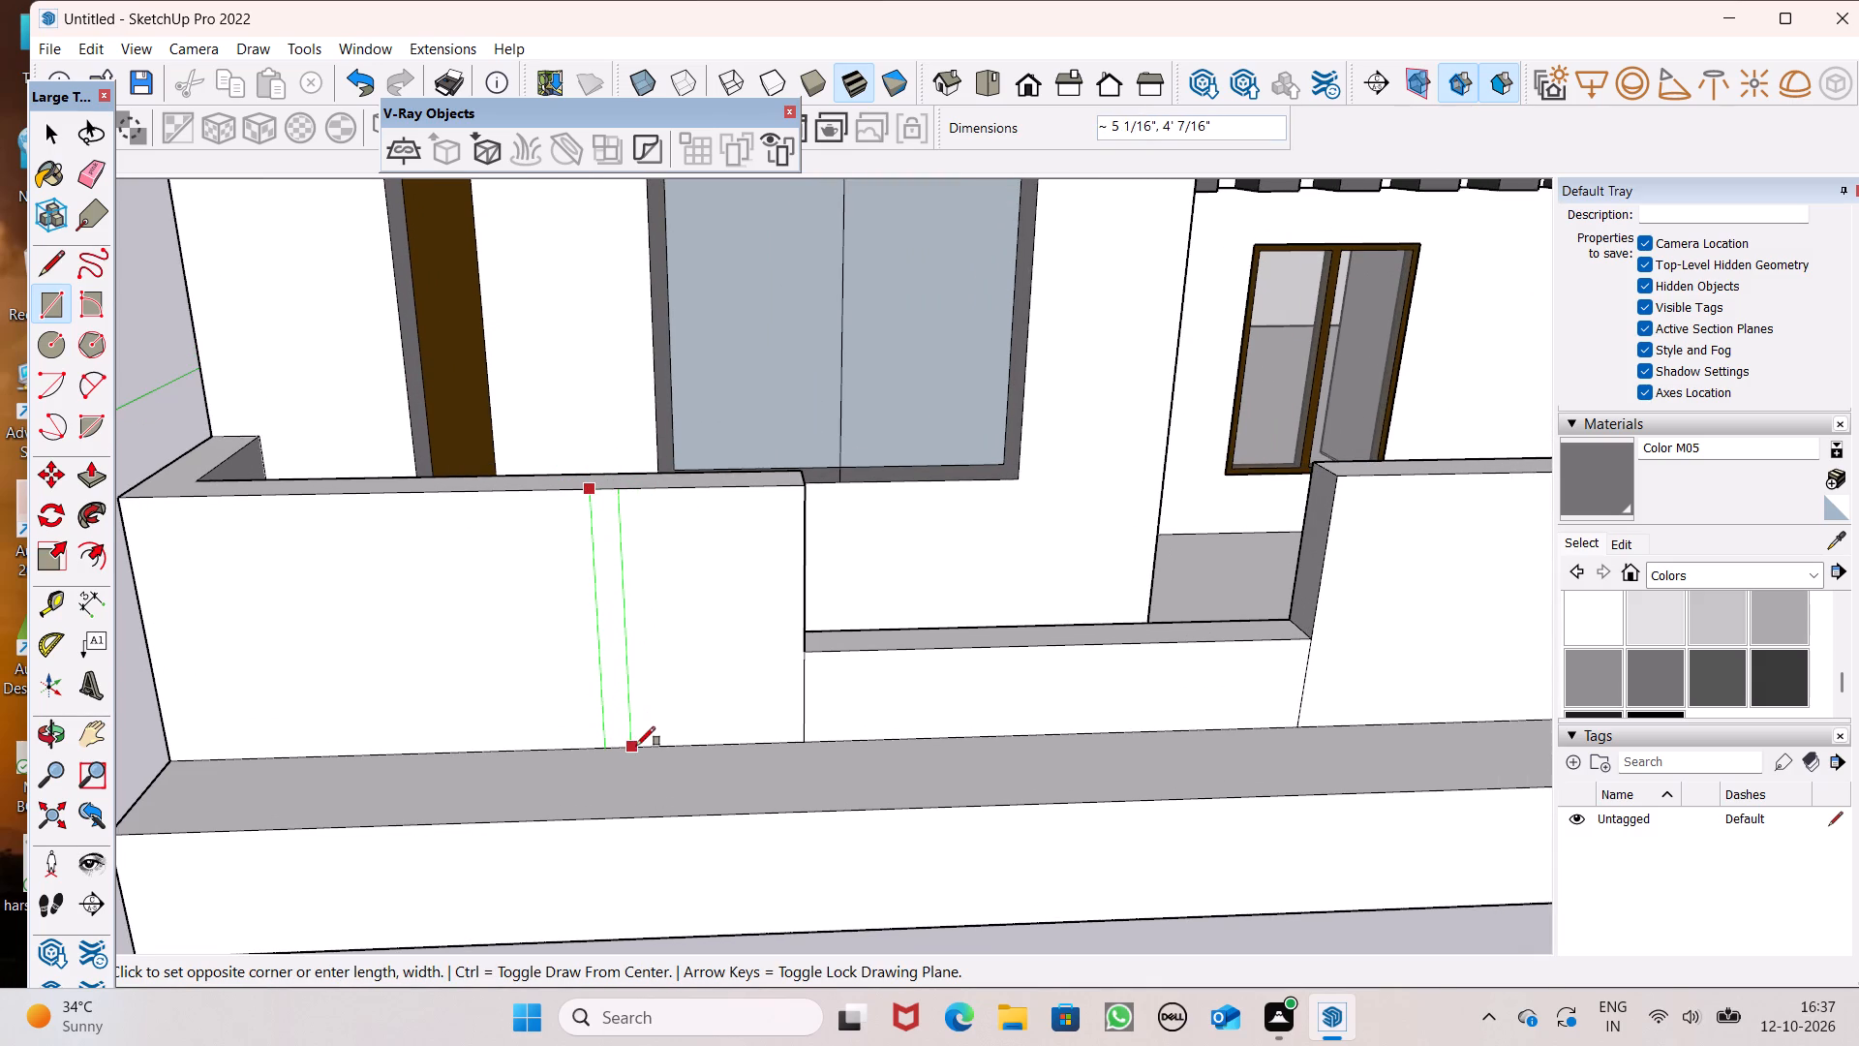
click(637, 748)
key(space)
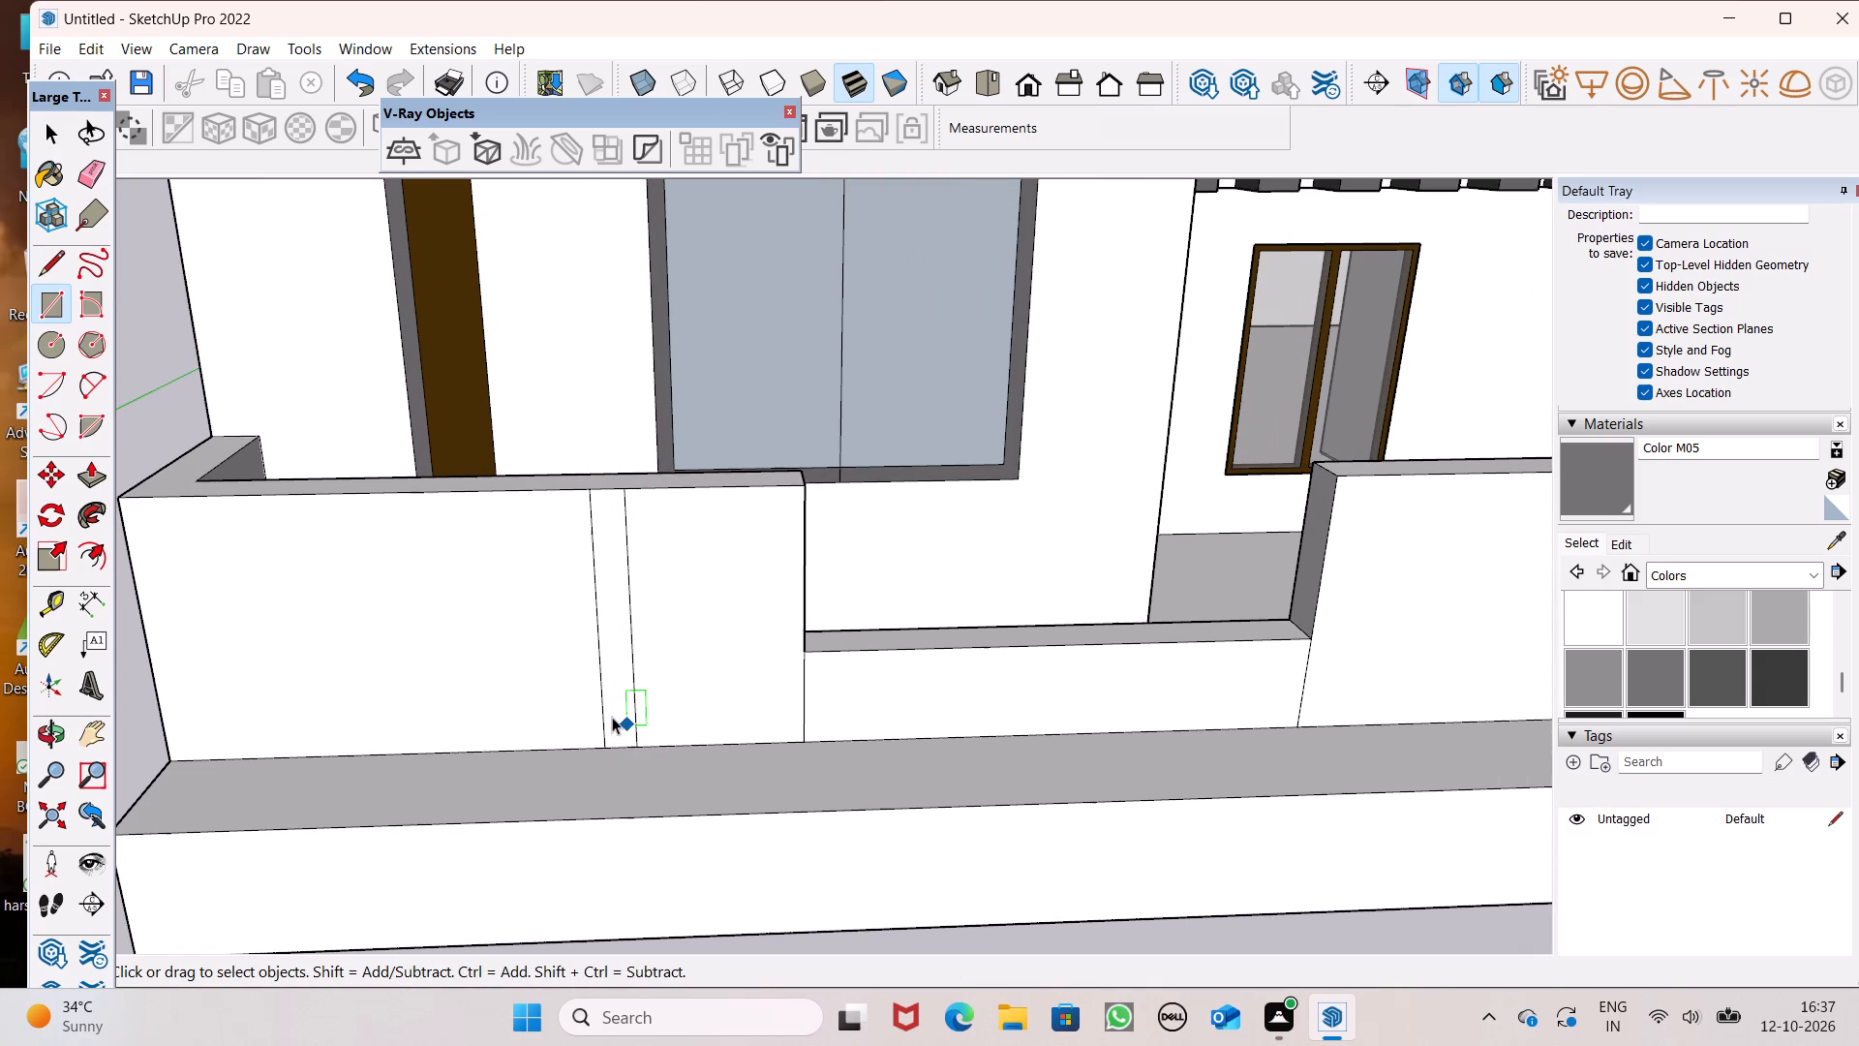
Move the narrow vertical strip slightly along the wall face, away from the lowered section.
double_click(612, 716)
key(m)
key(Return)
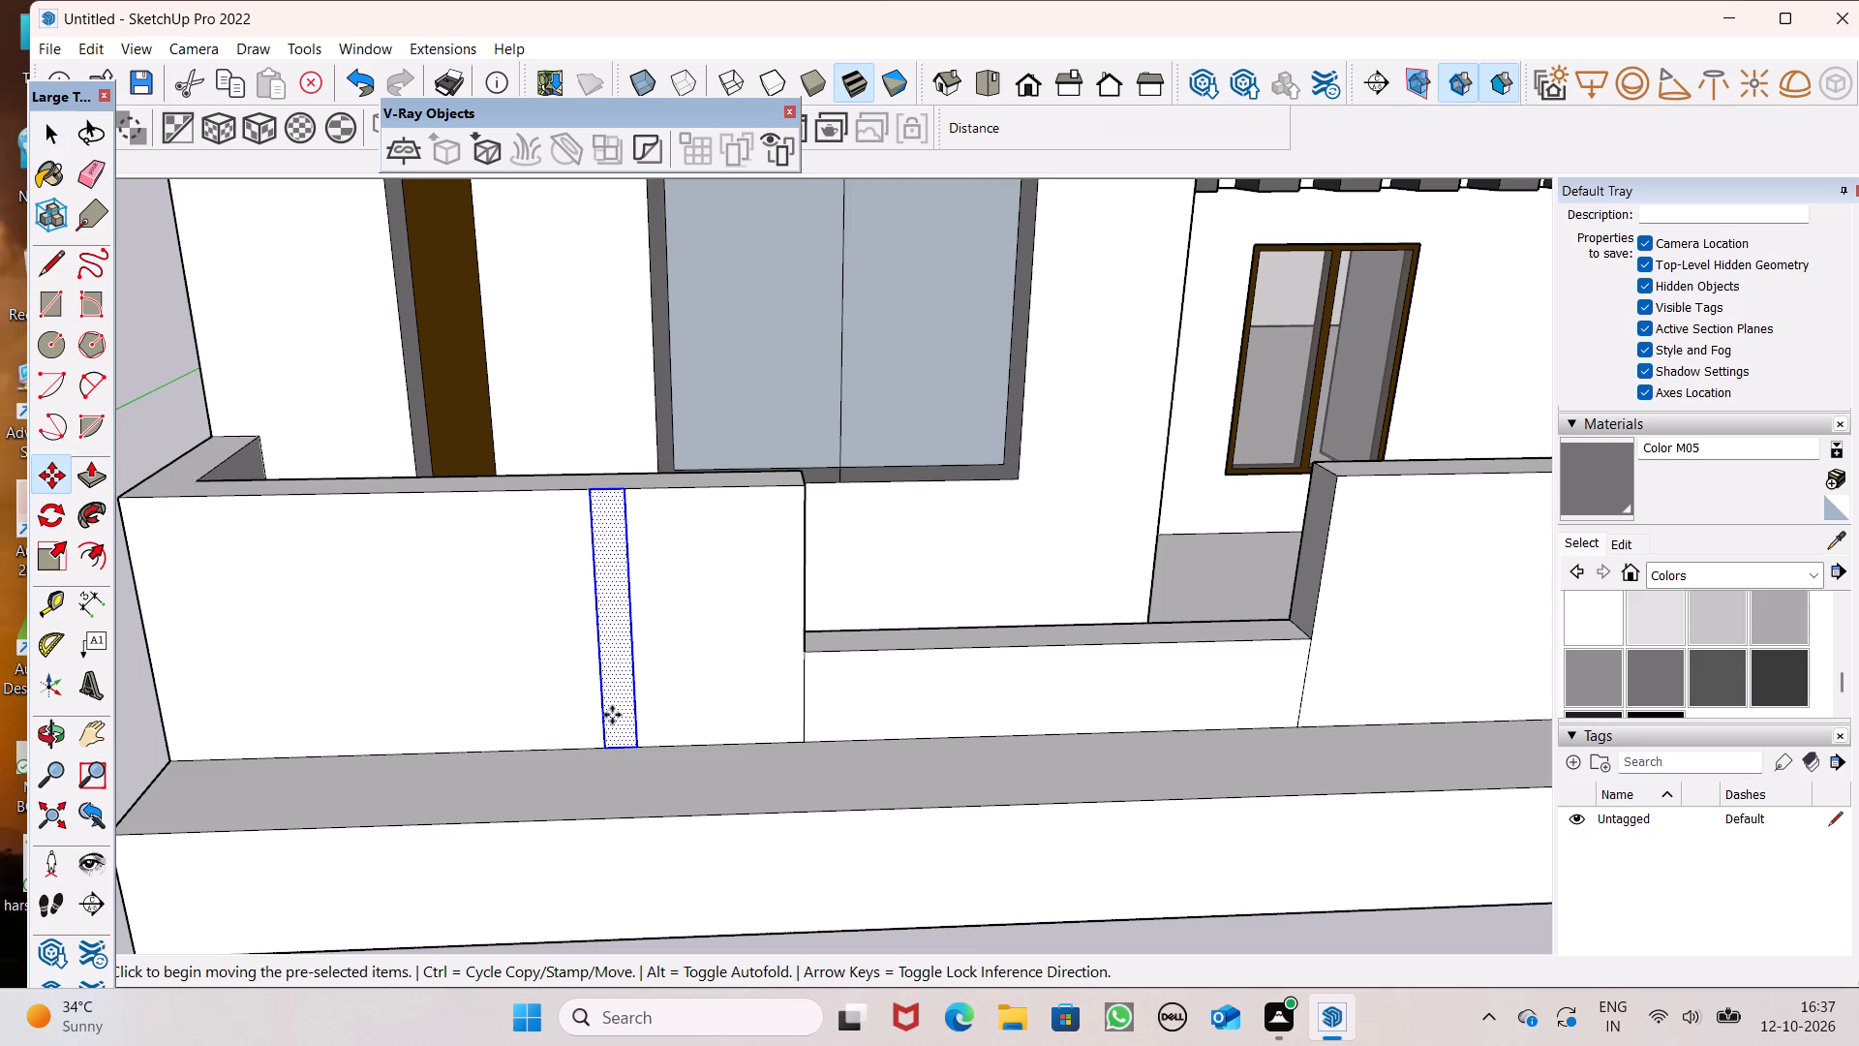
drag(604, 744, 594, 755)
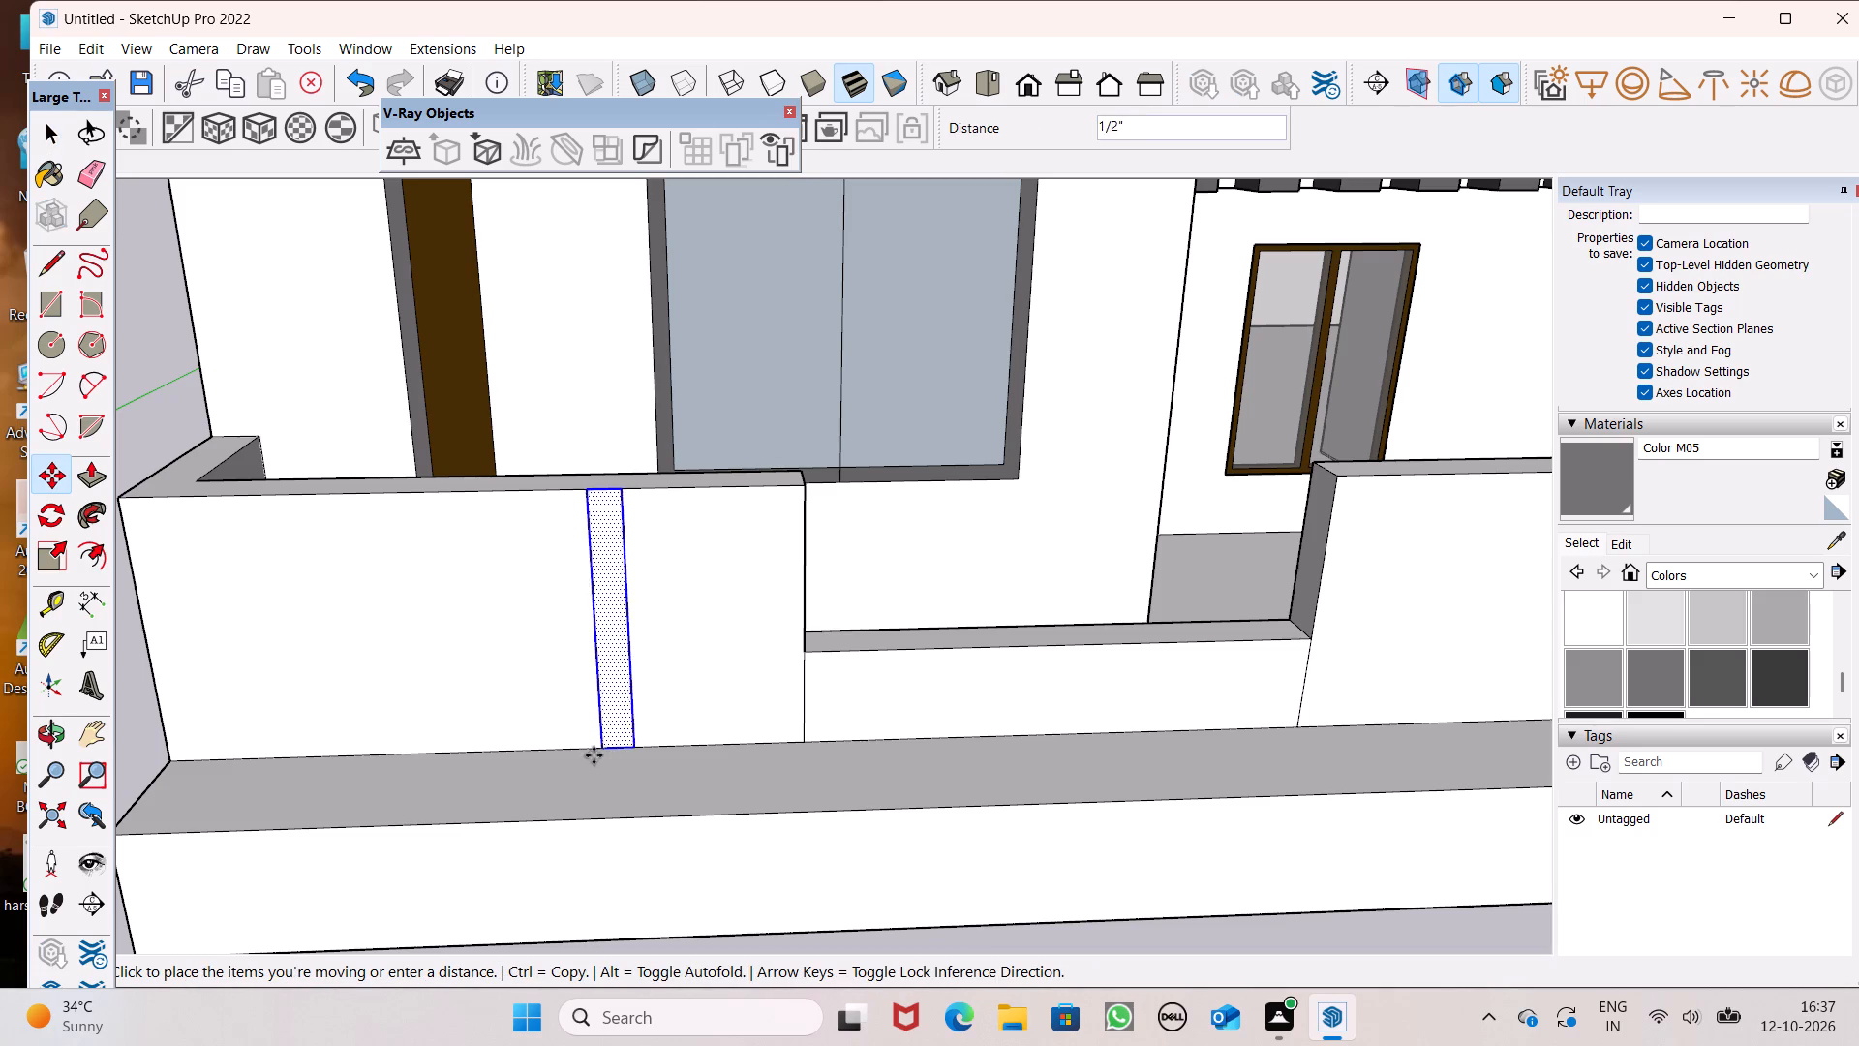
drag(594, 755, 570, 755)
drag(605, 749, 669, 754)
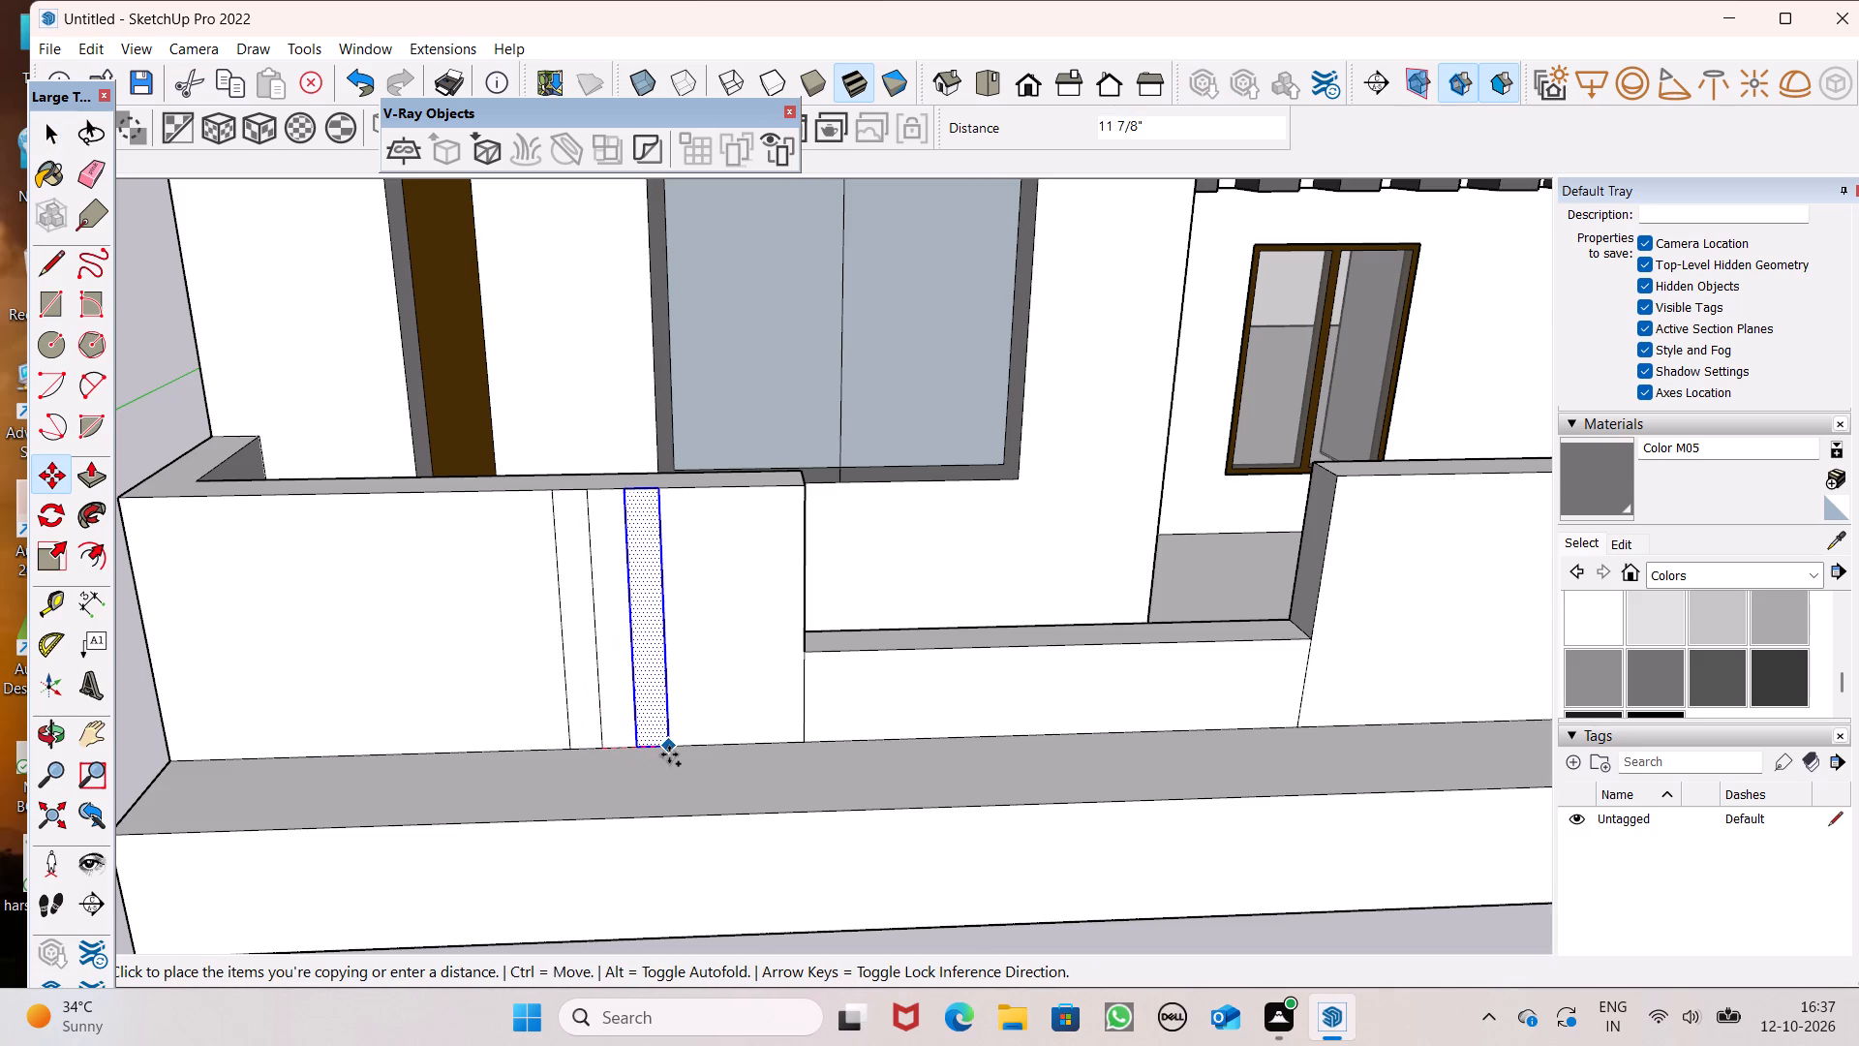
drag(669, 754, 639, 756)
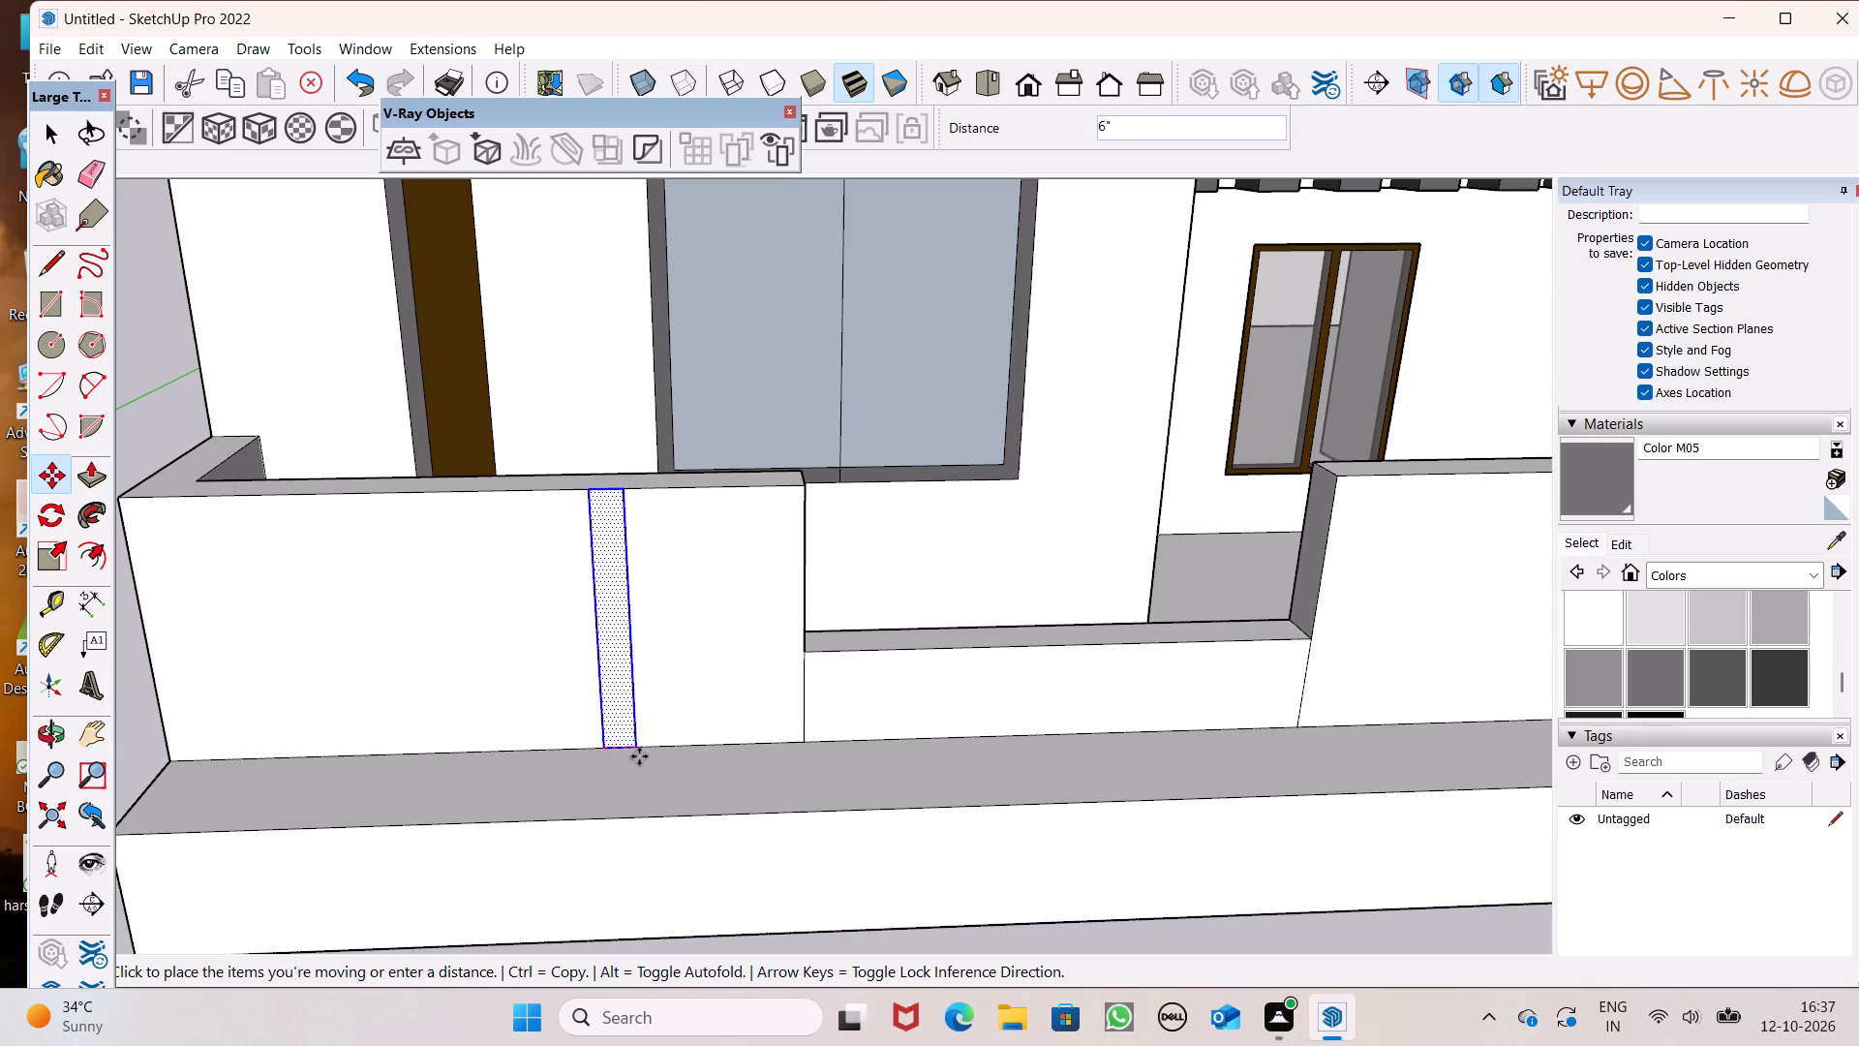
drag(639, 756, 633, 755)
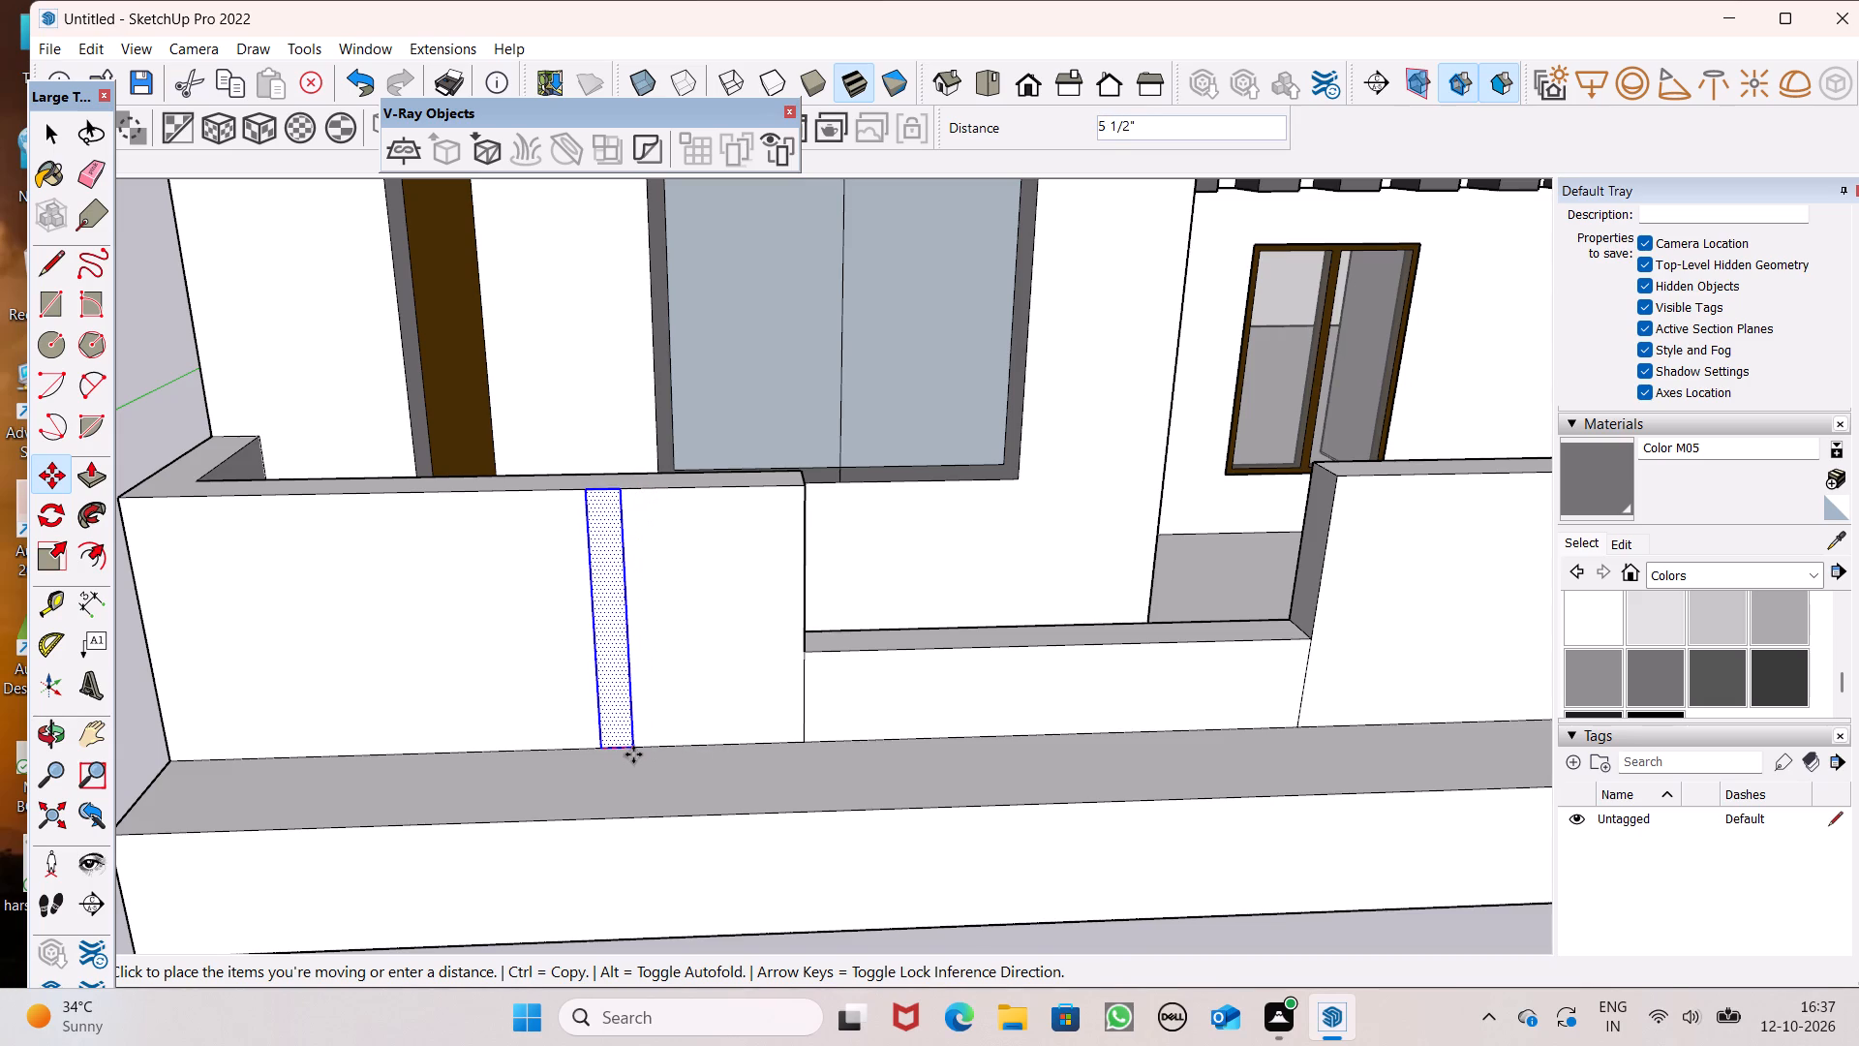
Copy the strip three times toward the lowered section at offsets of about 9 3/4", 10 3/4" and 9 13/16", ending at the wall section's edge.
drag(636, 746, 687, 742)
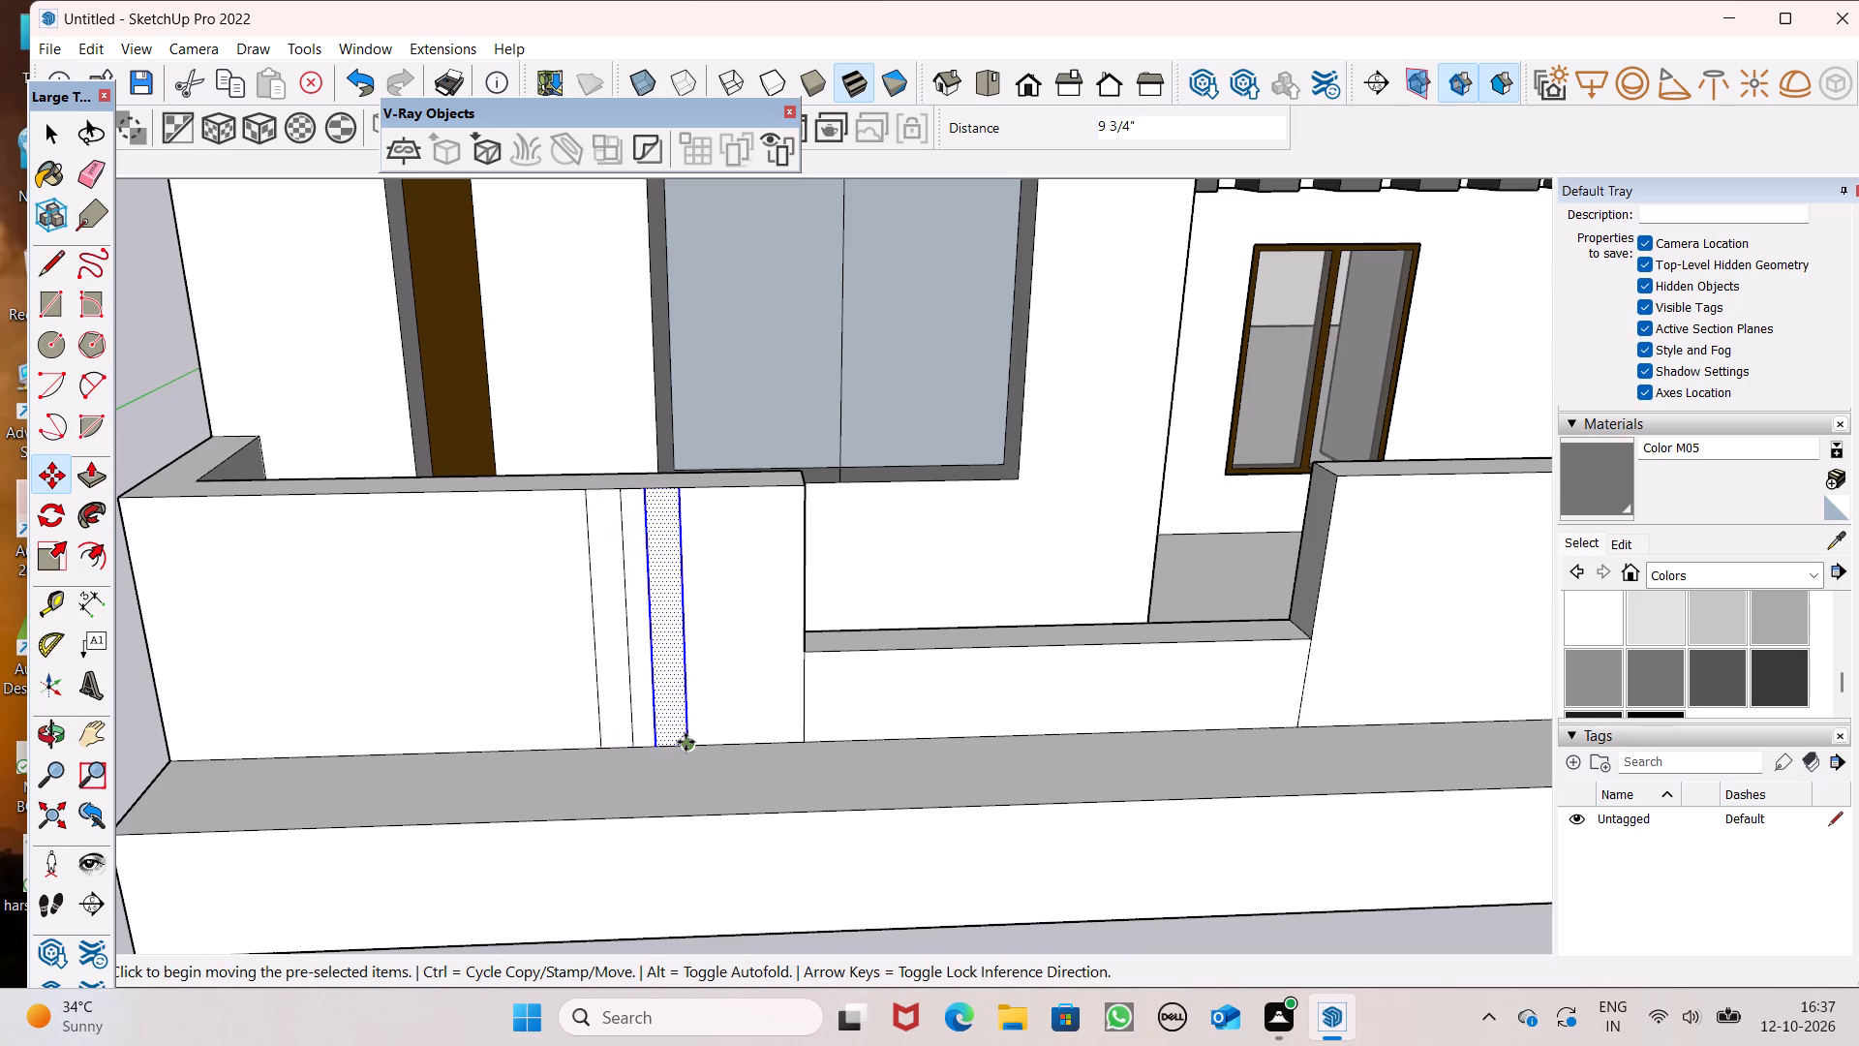
drag(685, 743, 747, 755)
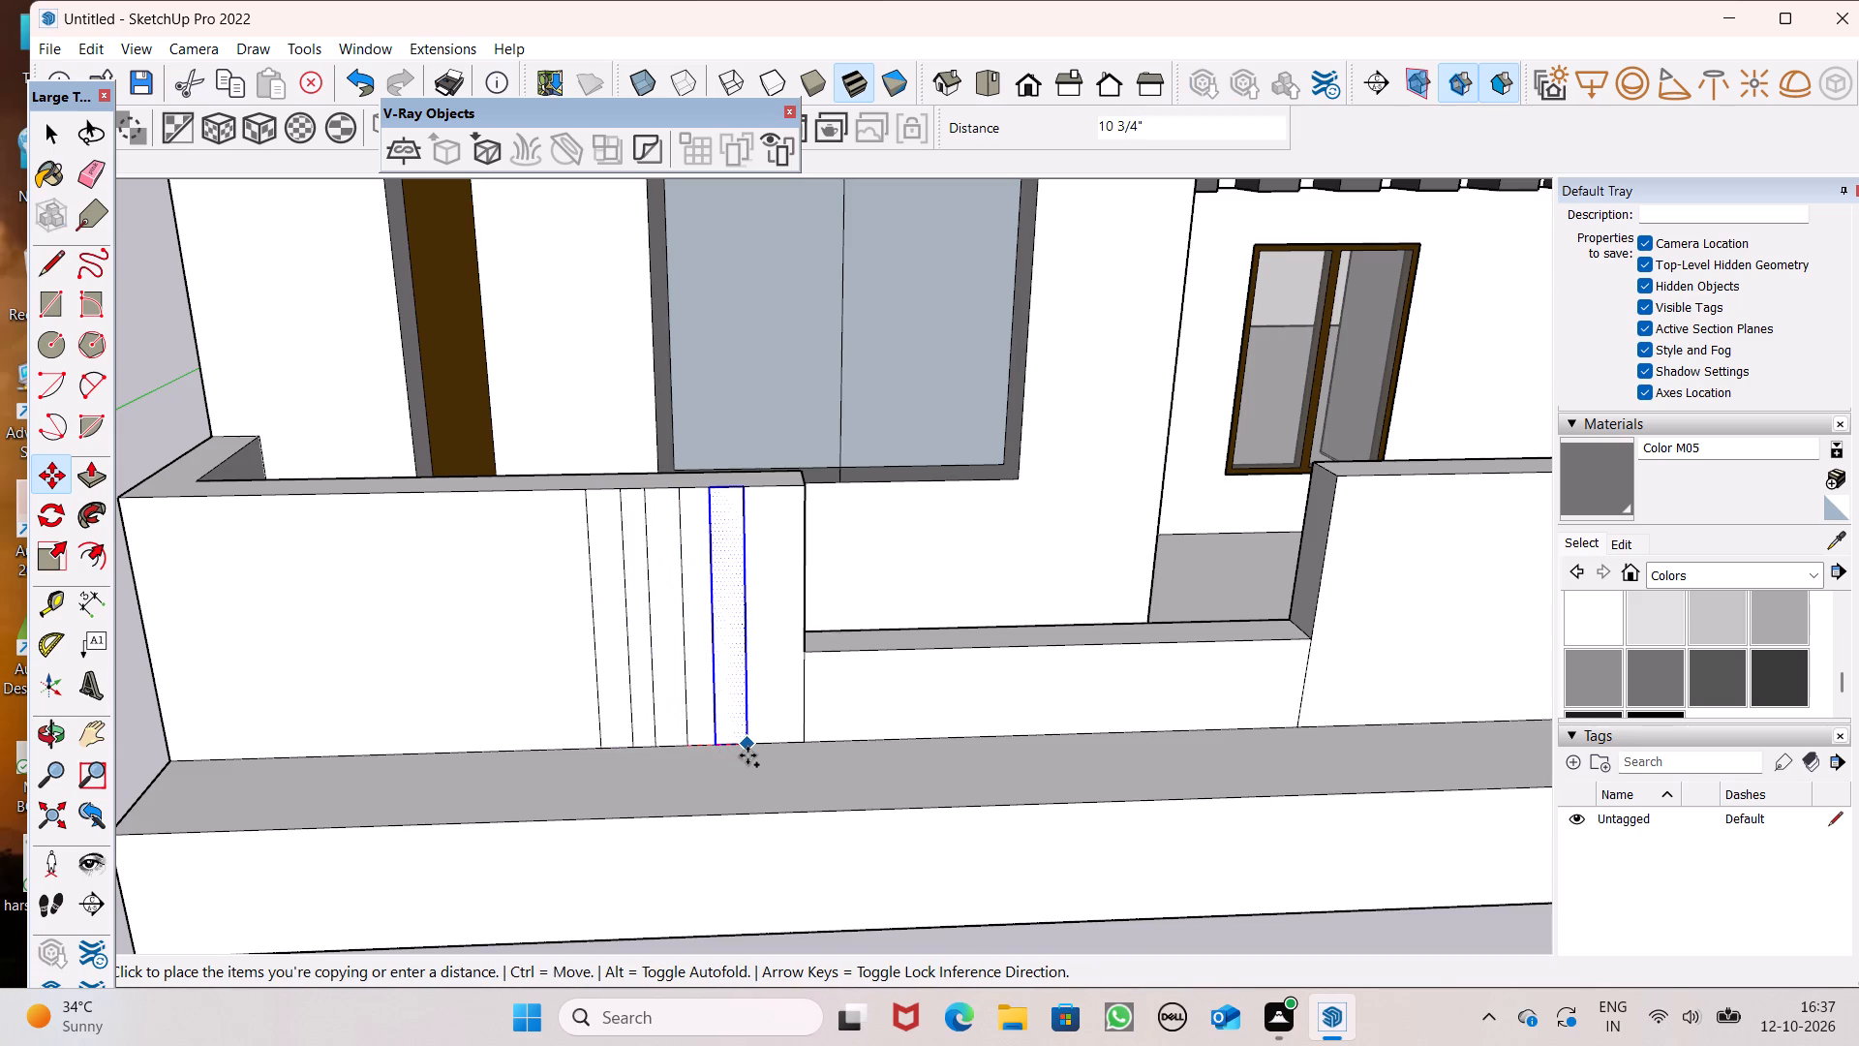
drag(747, 755, 748, 755)
drag(751, 754, 807, 762)
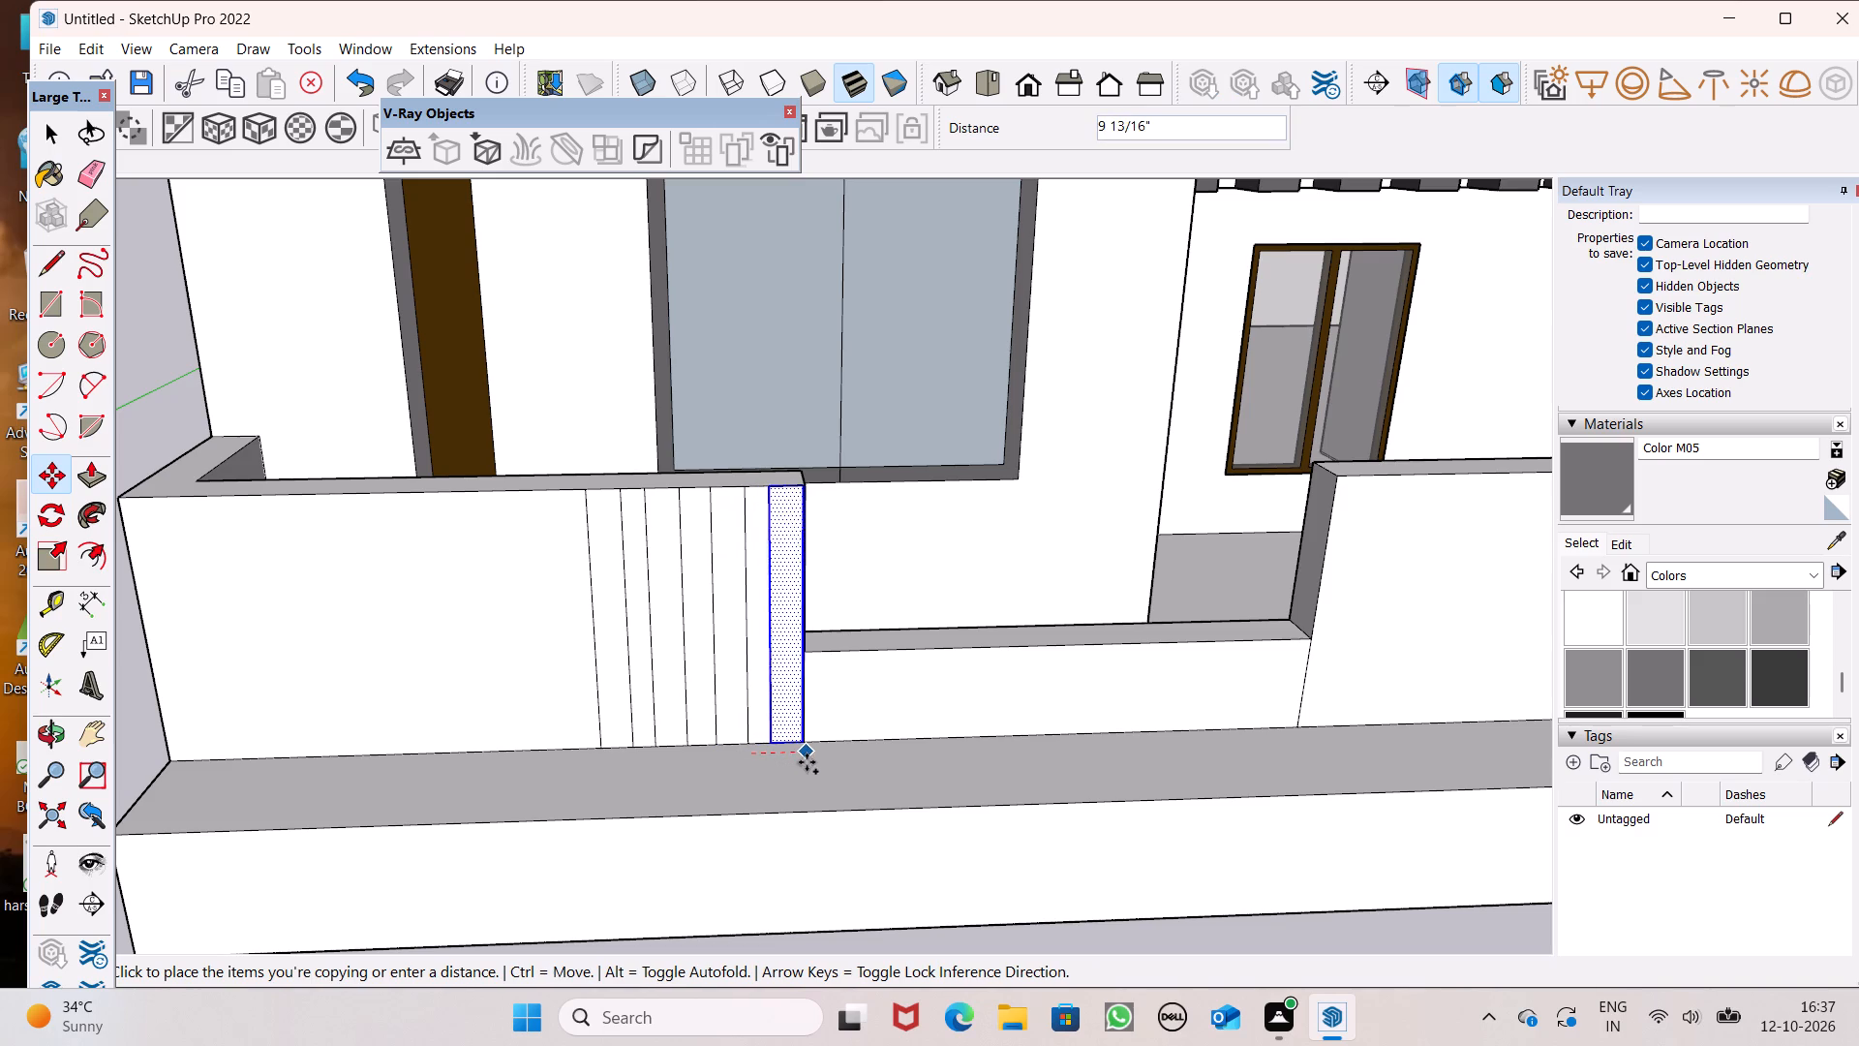
drag(807, 762, 808, 760)
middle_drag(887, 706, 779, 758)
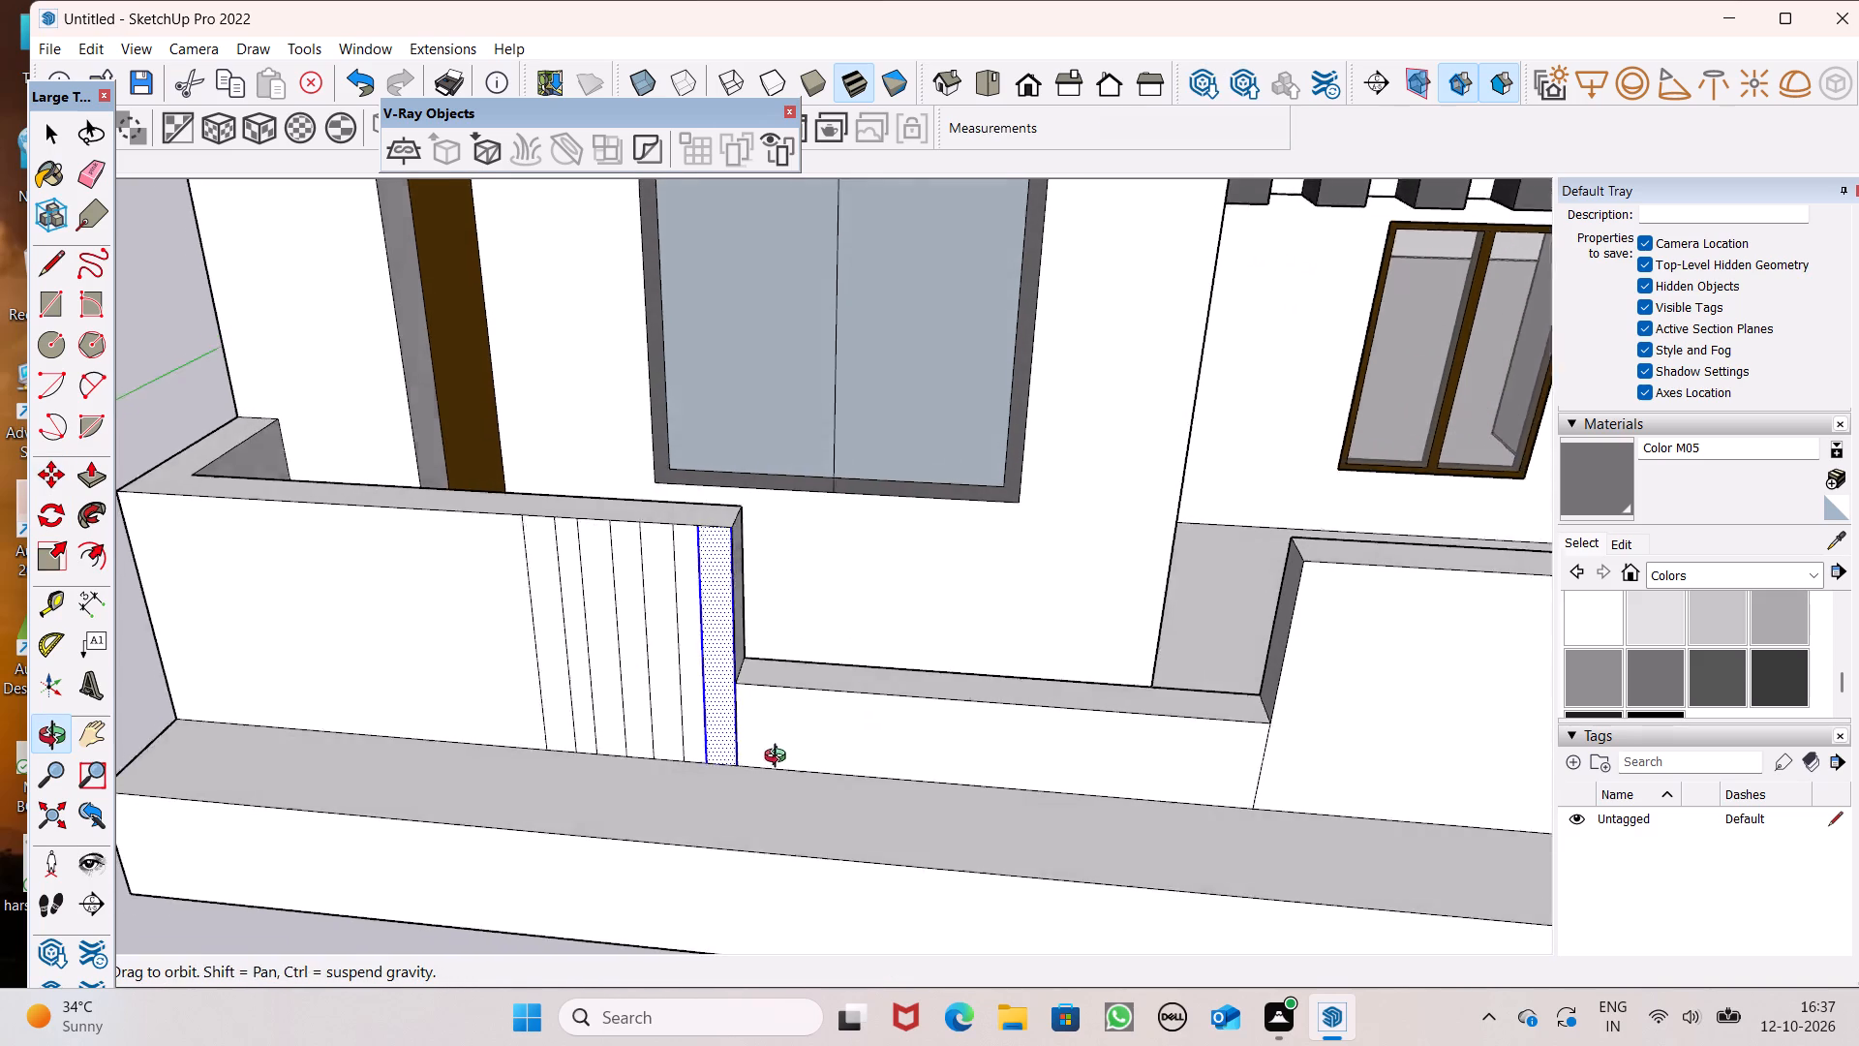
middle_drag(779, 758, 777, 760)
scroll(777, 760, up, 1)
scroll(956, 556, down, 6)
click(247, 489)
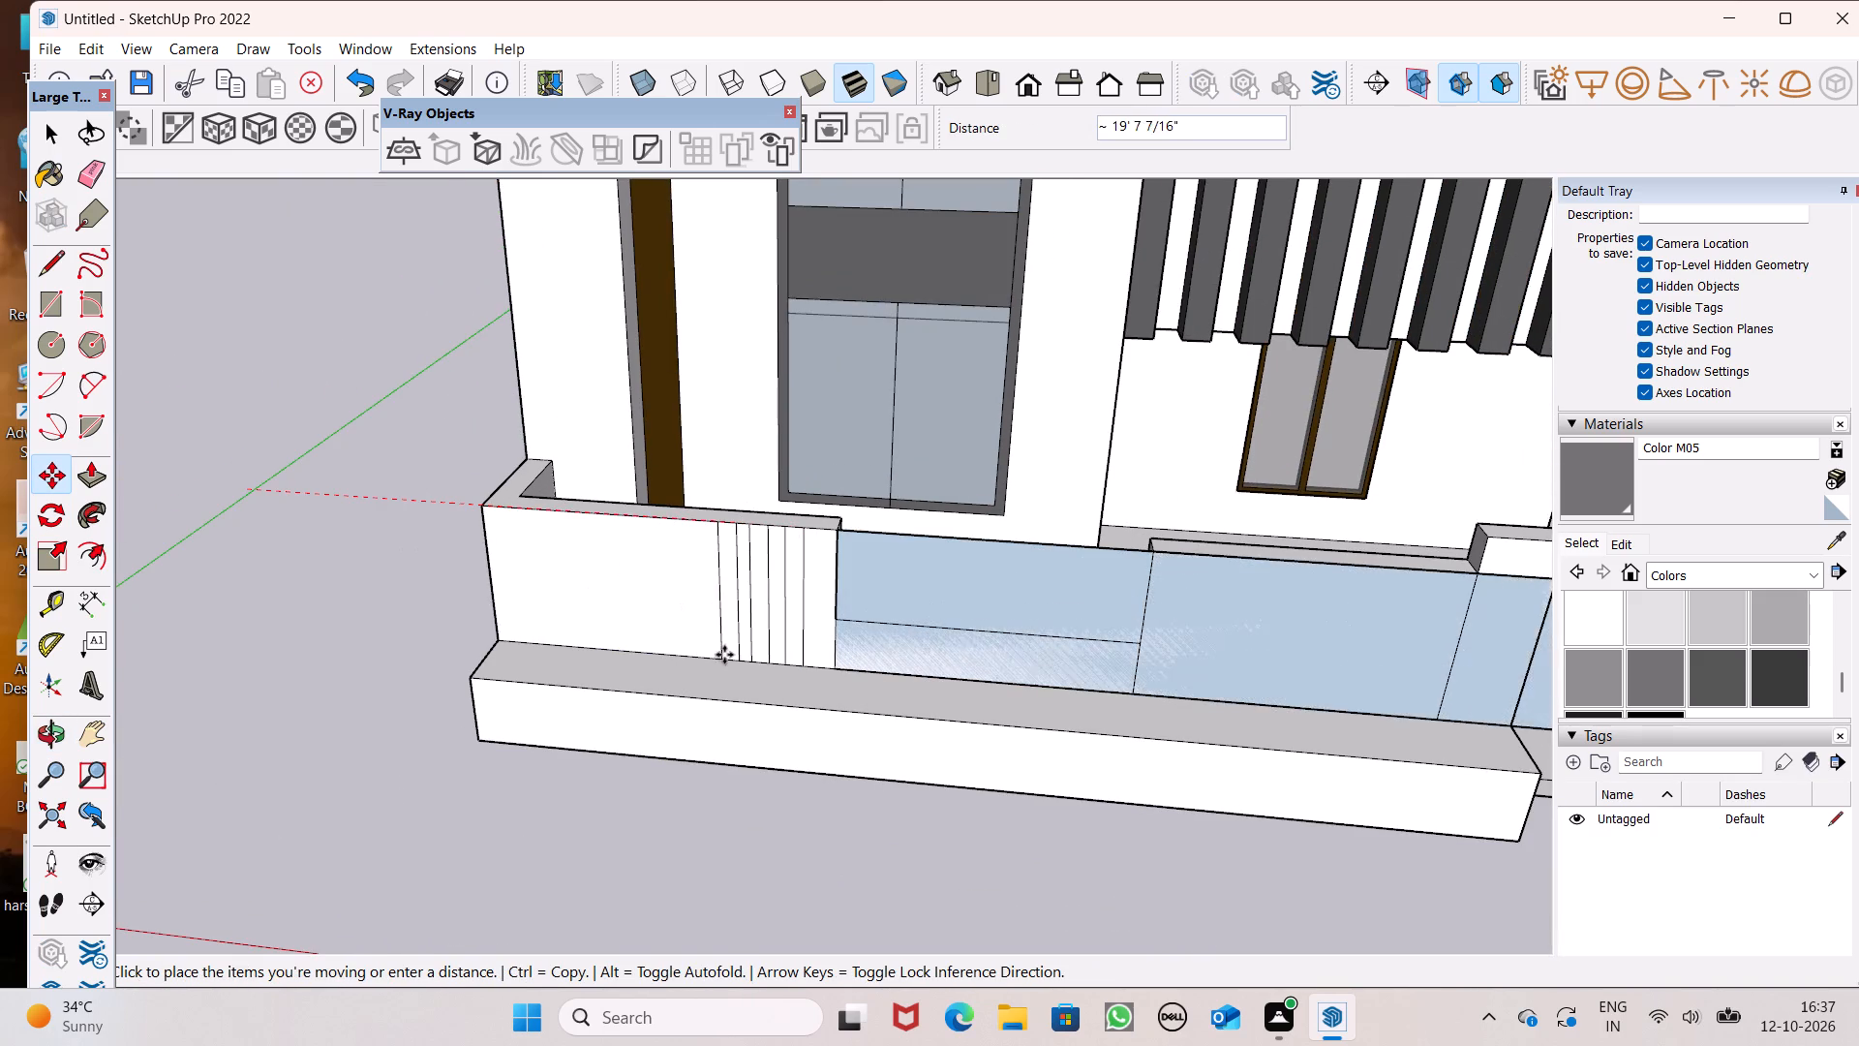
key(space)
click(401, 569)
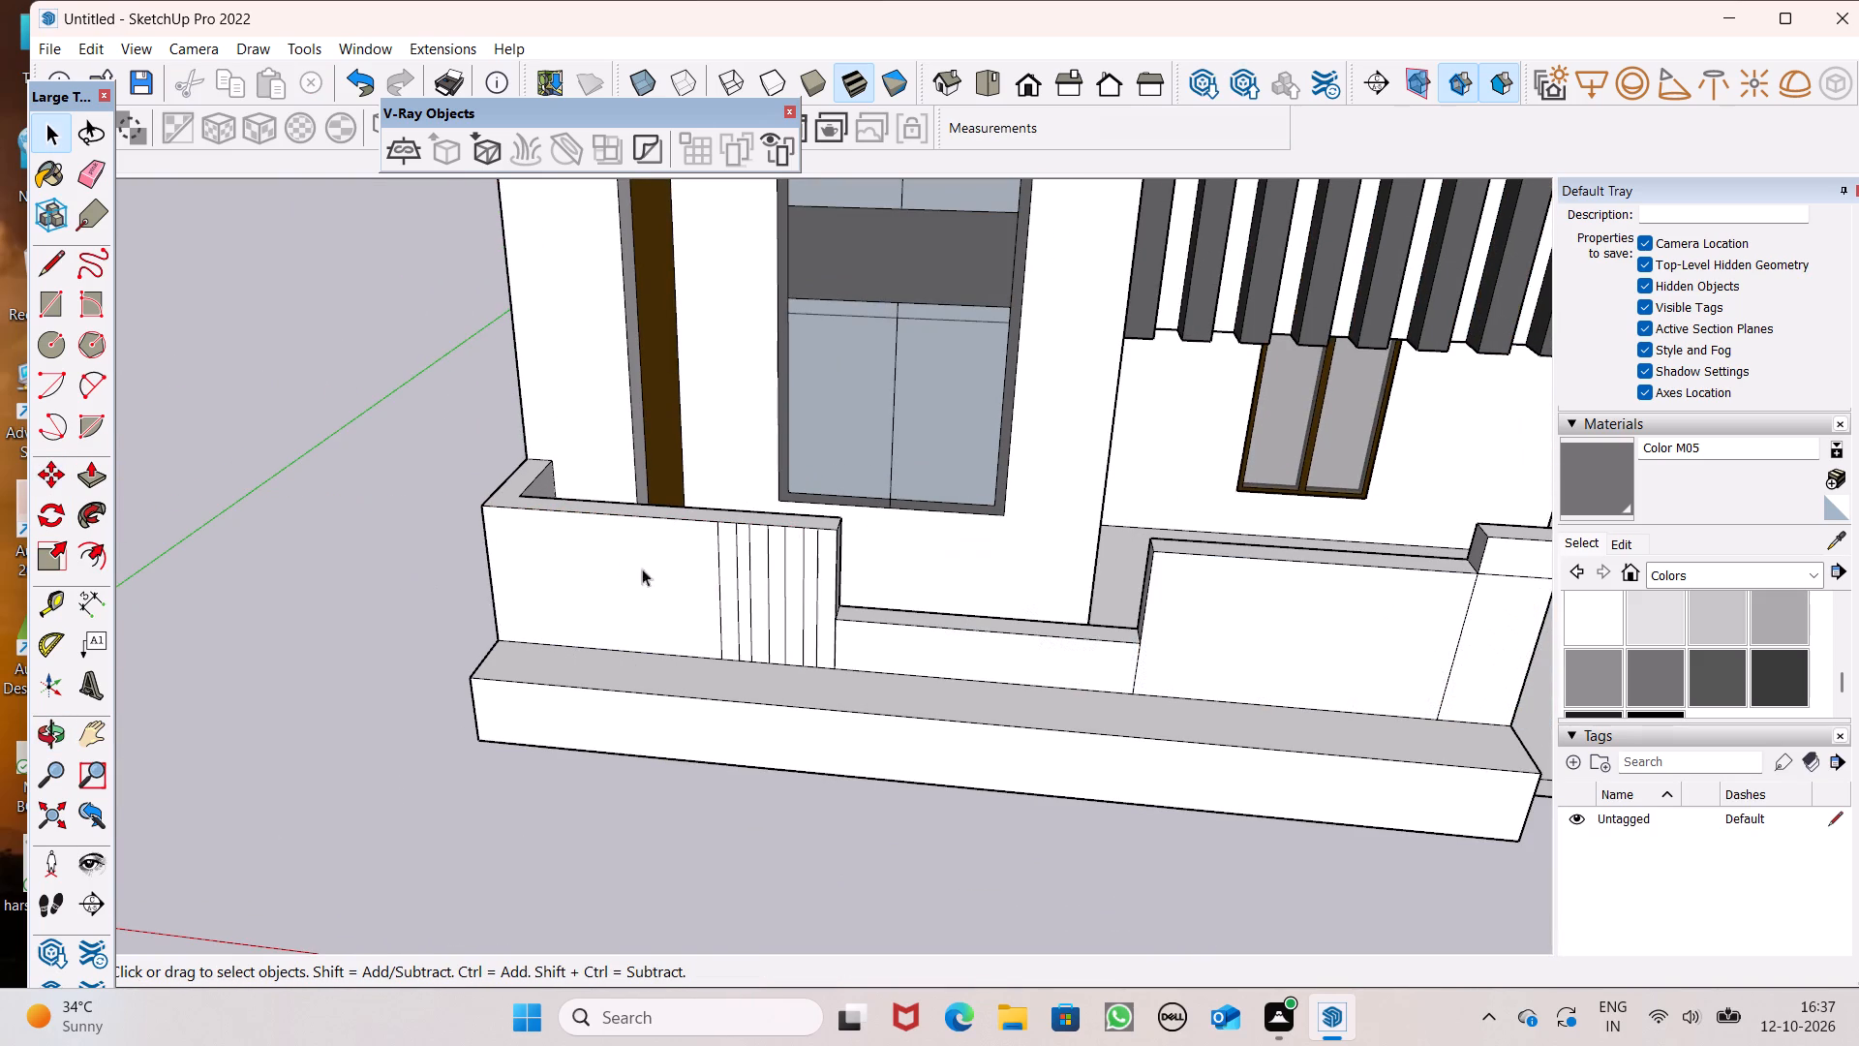
Pull the strip farthest from the lowered section out from the wall face by about 6 15/16".
scroll(986, 631, up, 1)
scroll(985, 631, down, 1)
scroll(985, 631, up, 2)
middle_drag(885, 641, 961, 579)
scroll(762, 480, up, 3)
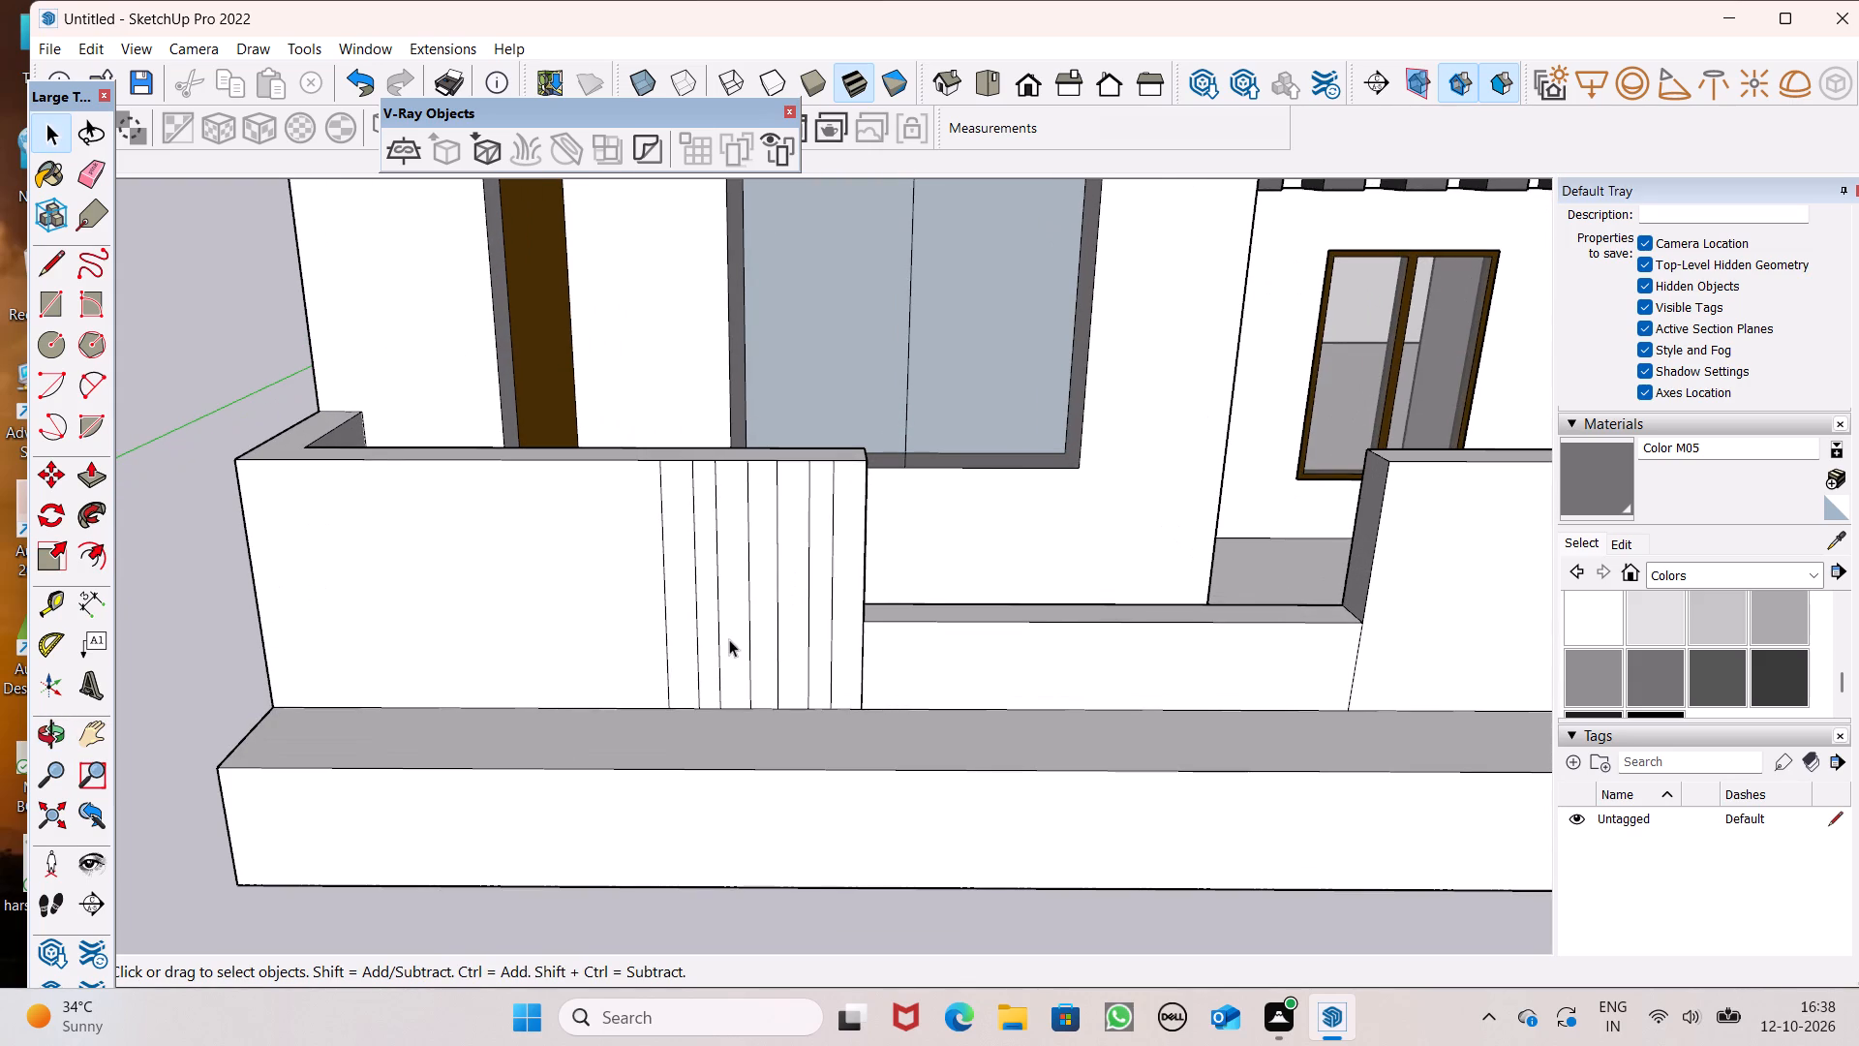
scroll(784, 645, up, 8)
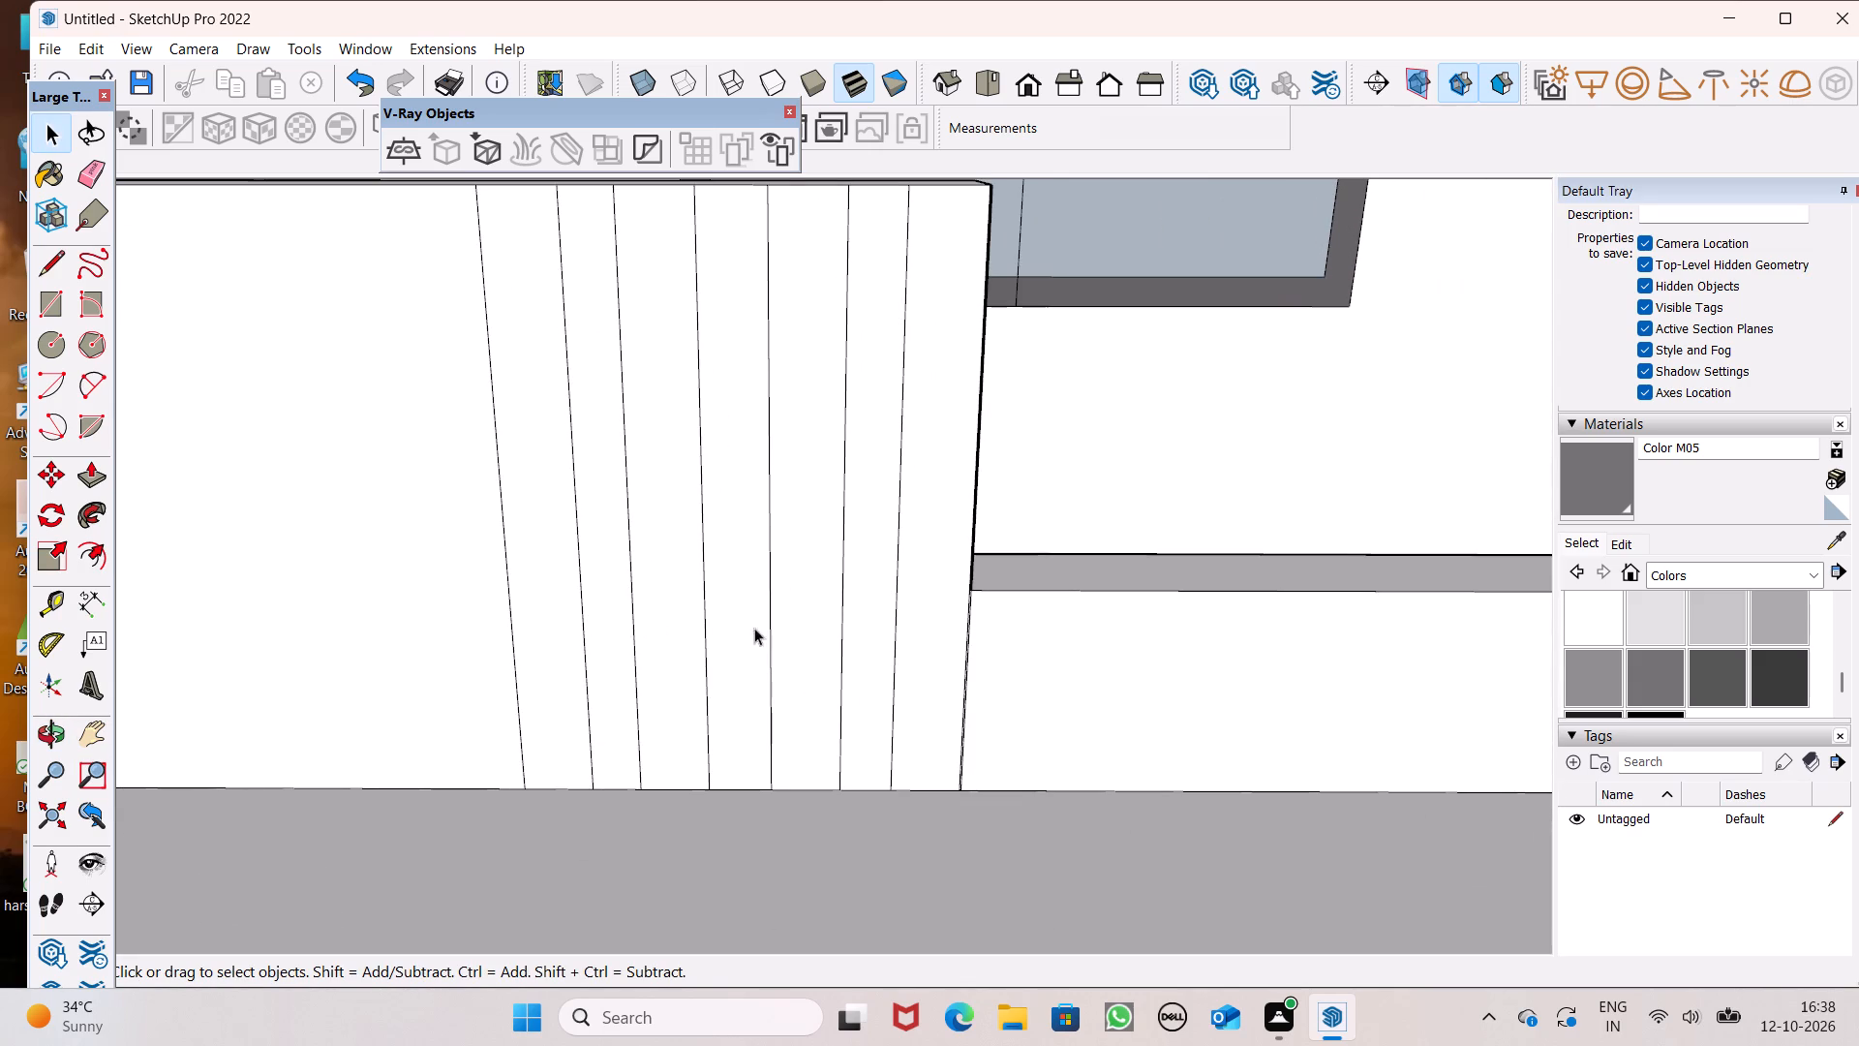
click(88, 464)
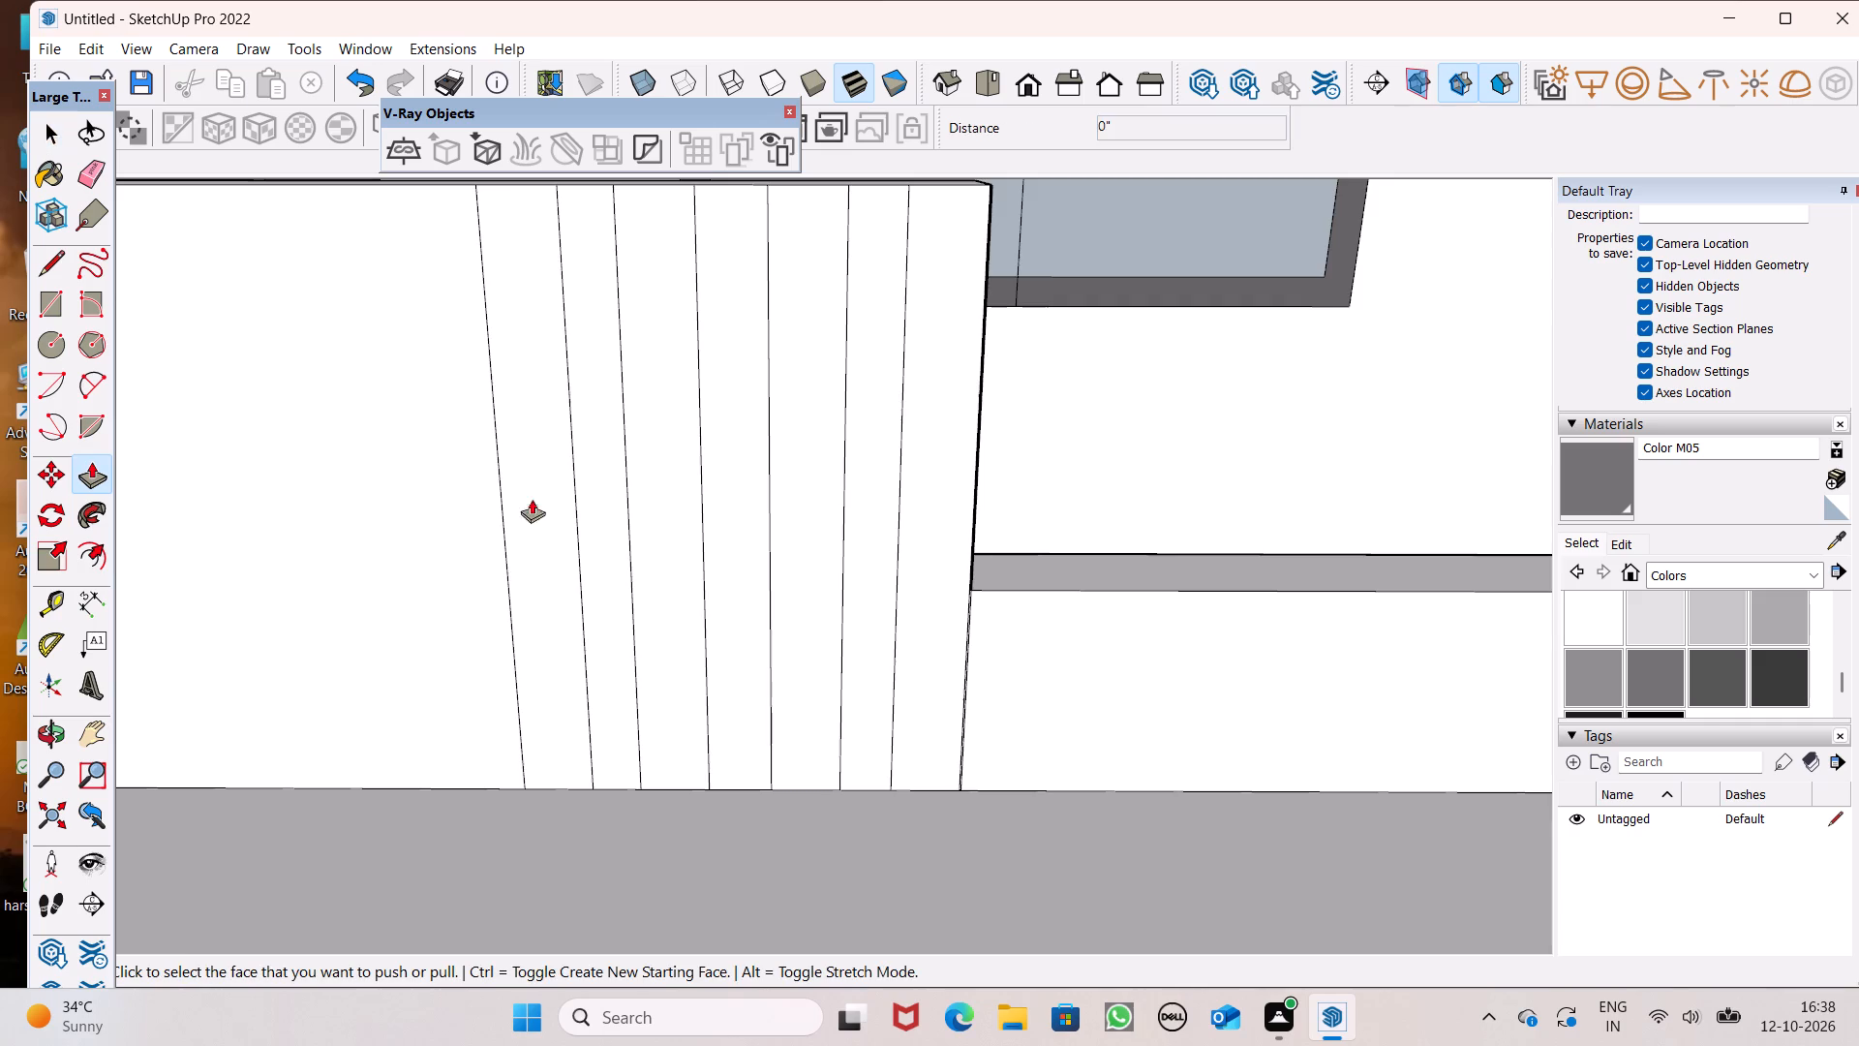
scroll(811, 472, down, 3)
middle_drag(755, 663, 742, 819)
scroll(751, 815, up, 1)
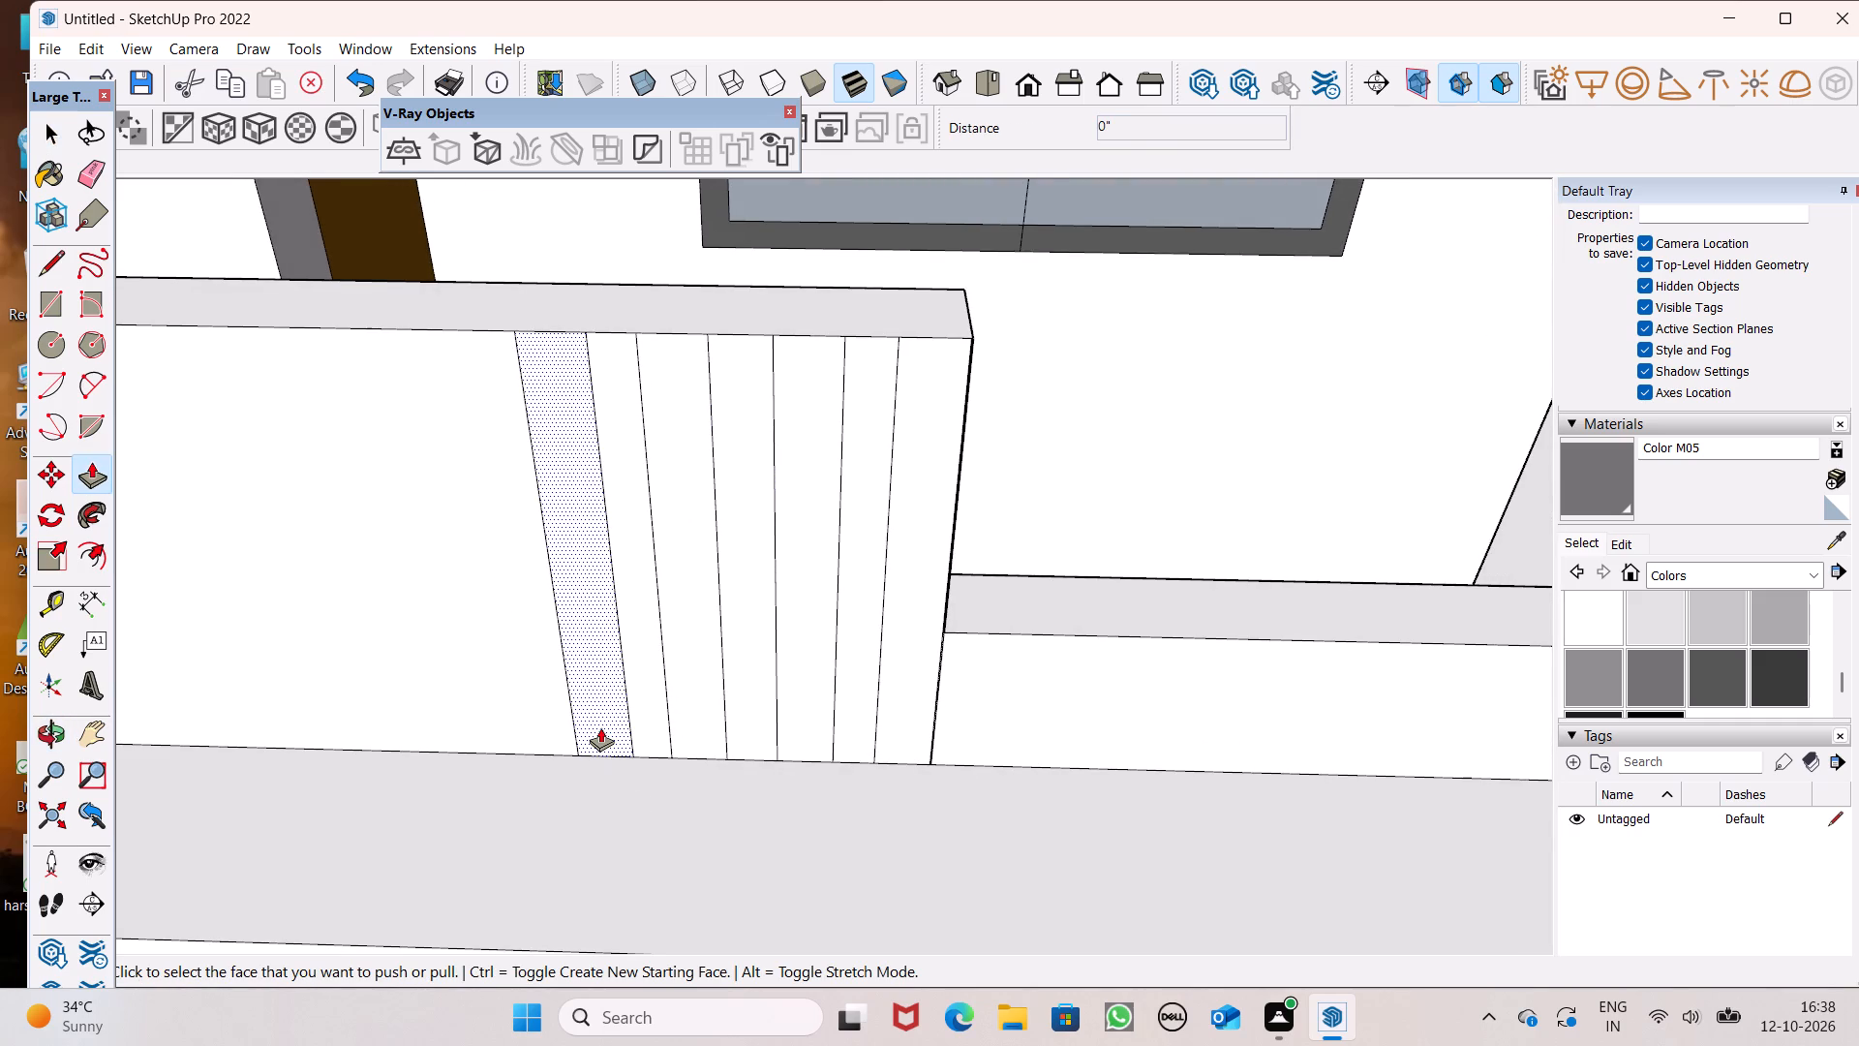
drag(600, 727, 587, 778)
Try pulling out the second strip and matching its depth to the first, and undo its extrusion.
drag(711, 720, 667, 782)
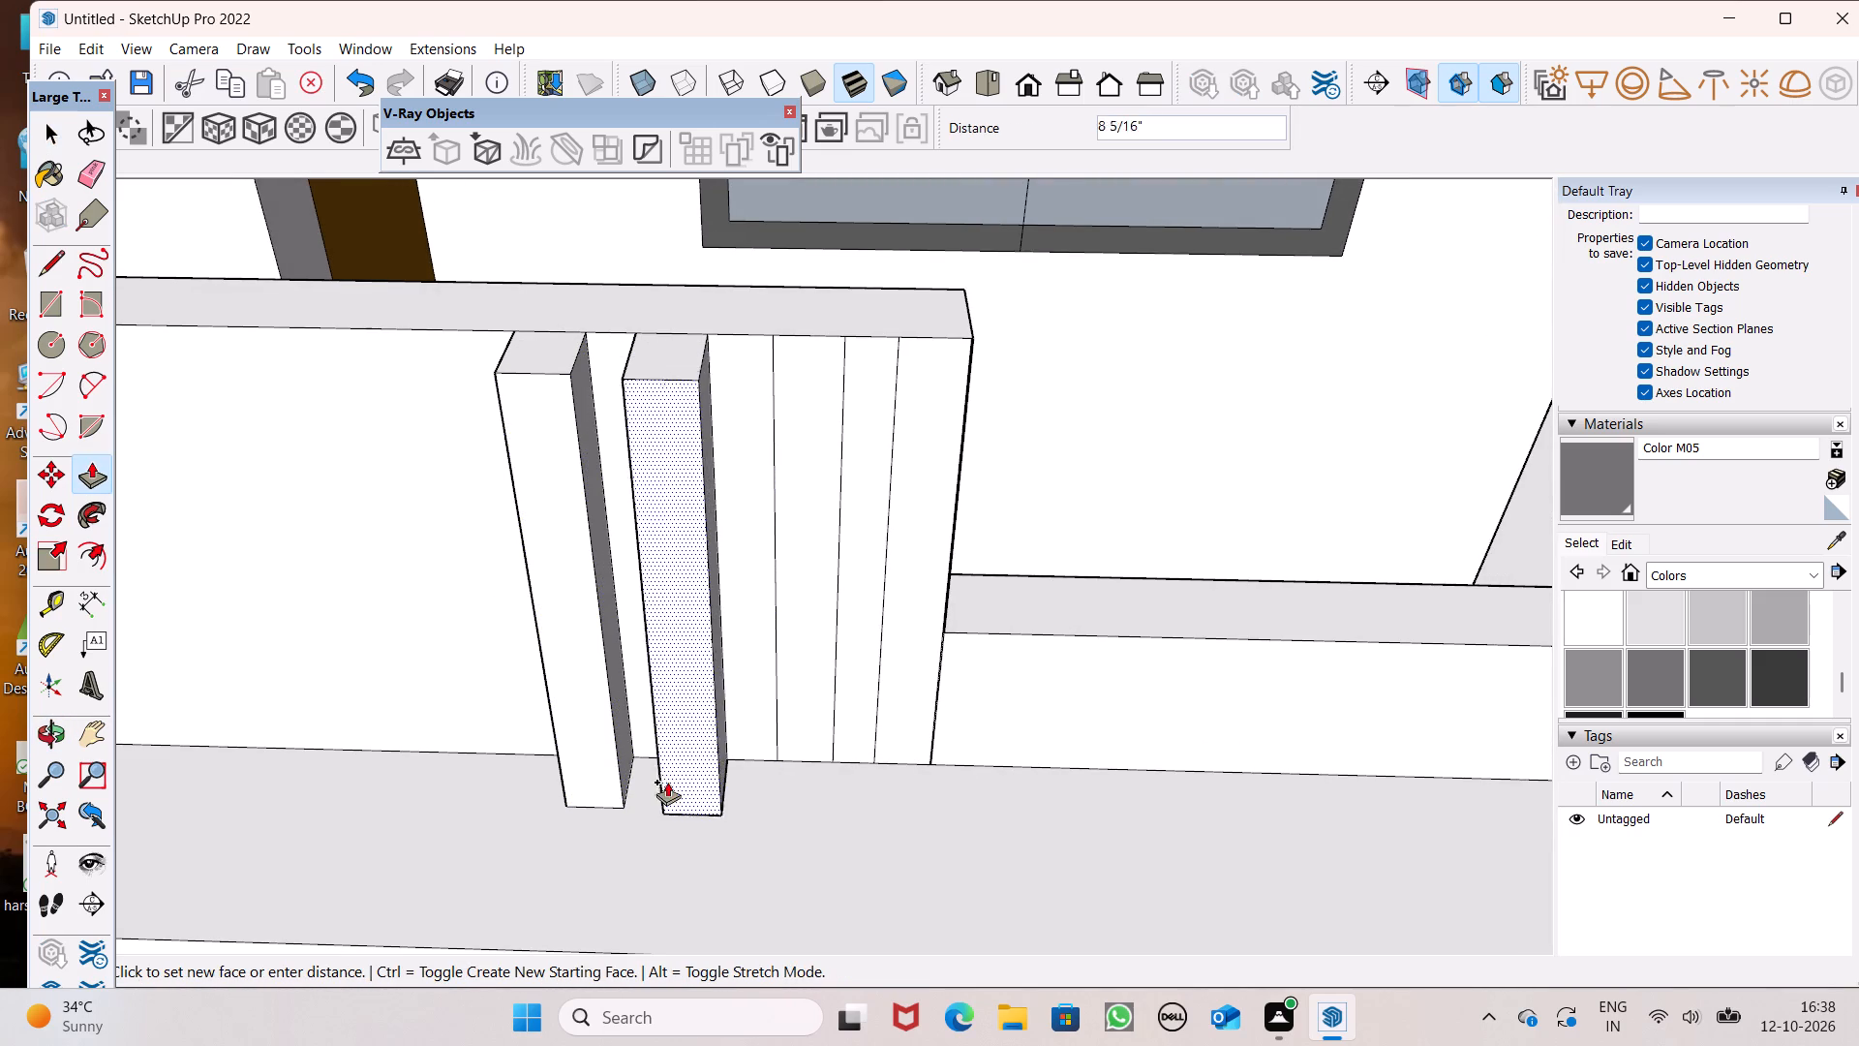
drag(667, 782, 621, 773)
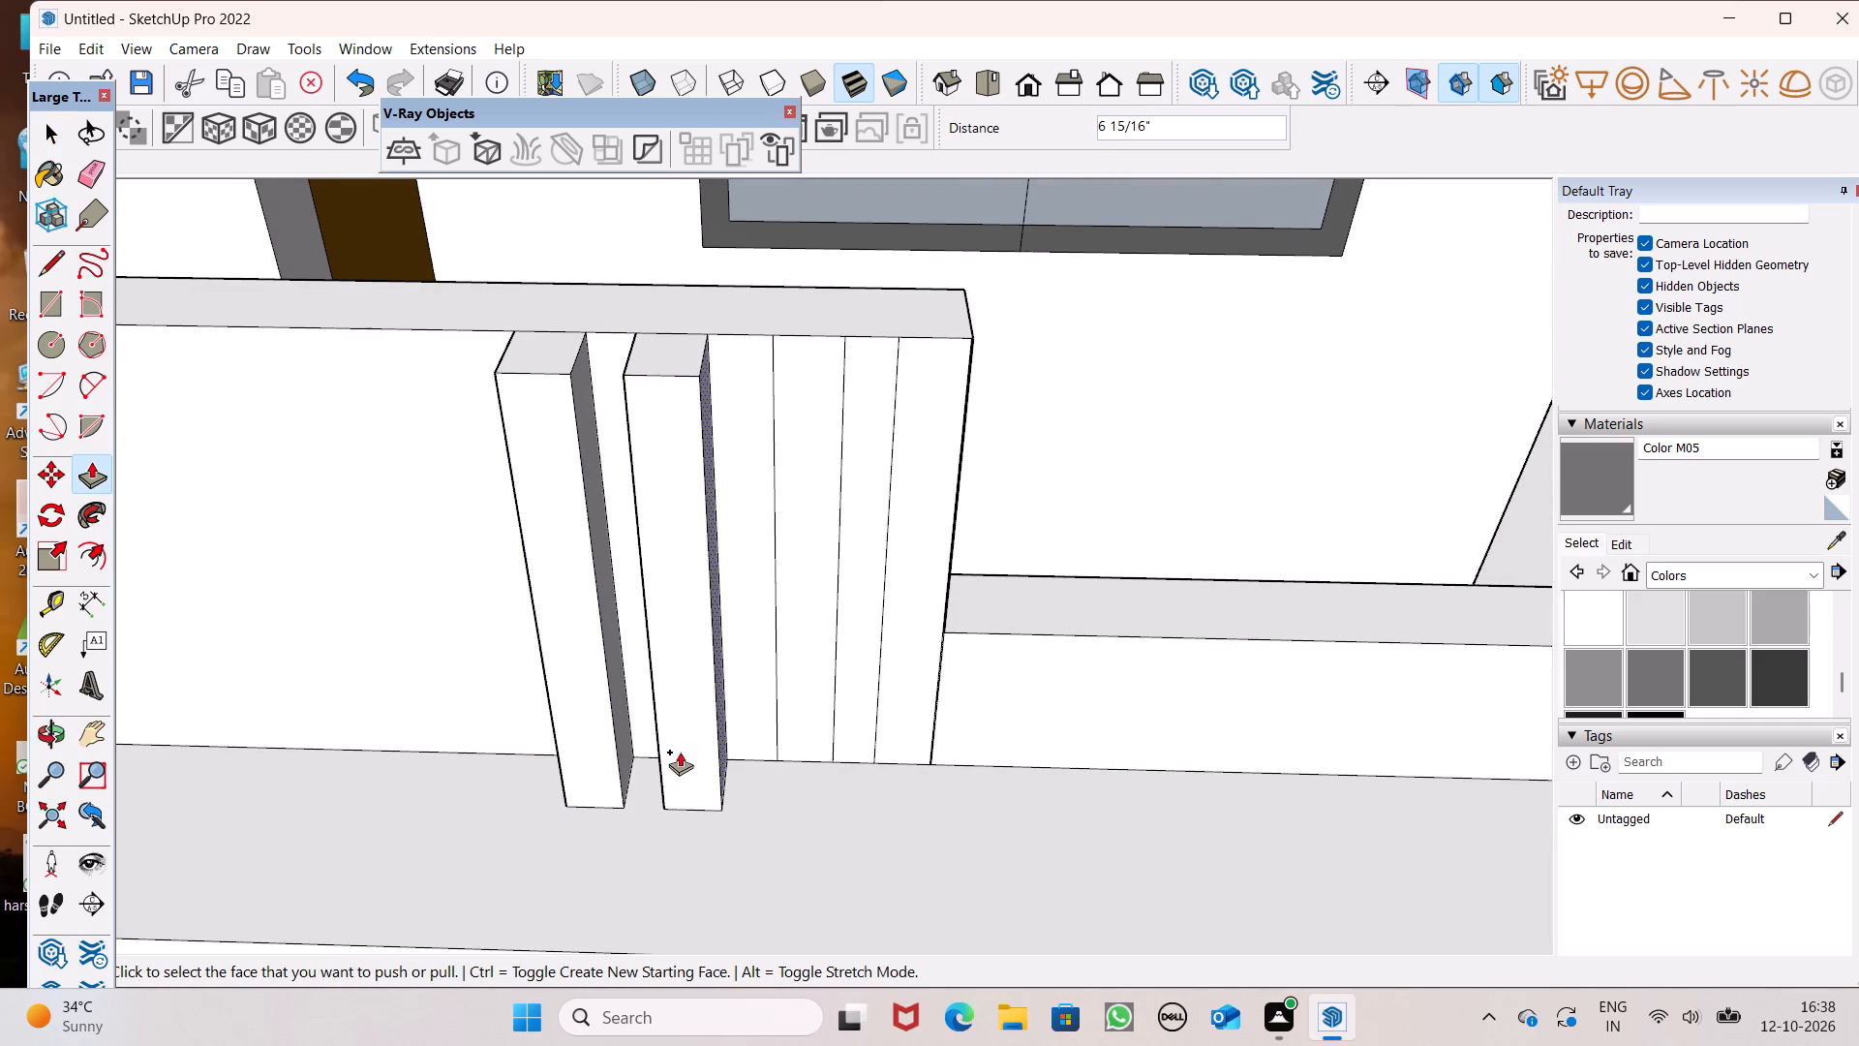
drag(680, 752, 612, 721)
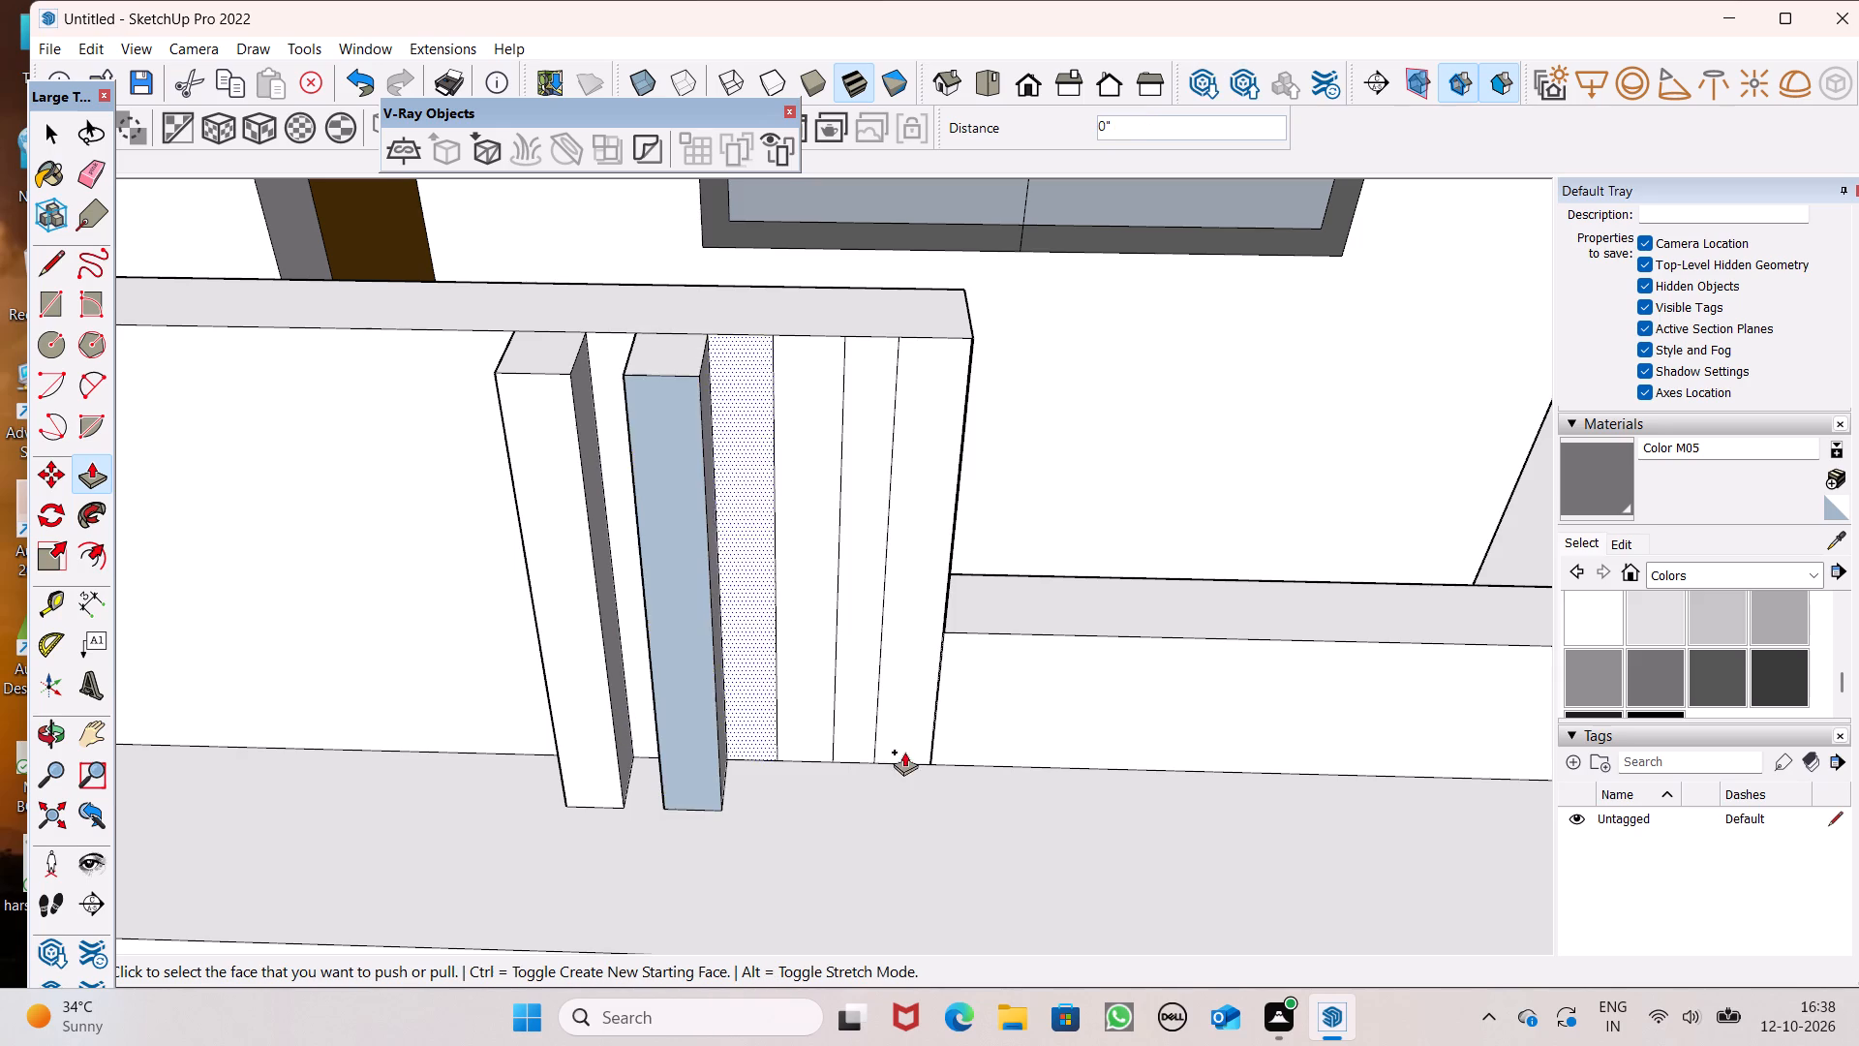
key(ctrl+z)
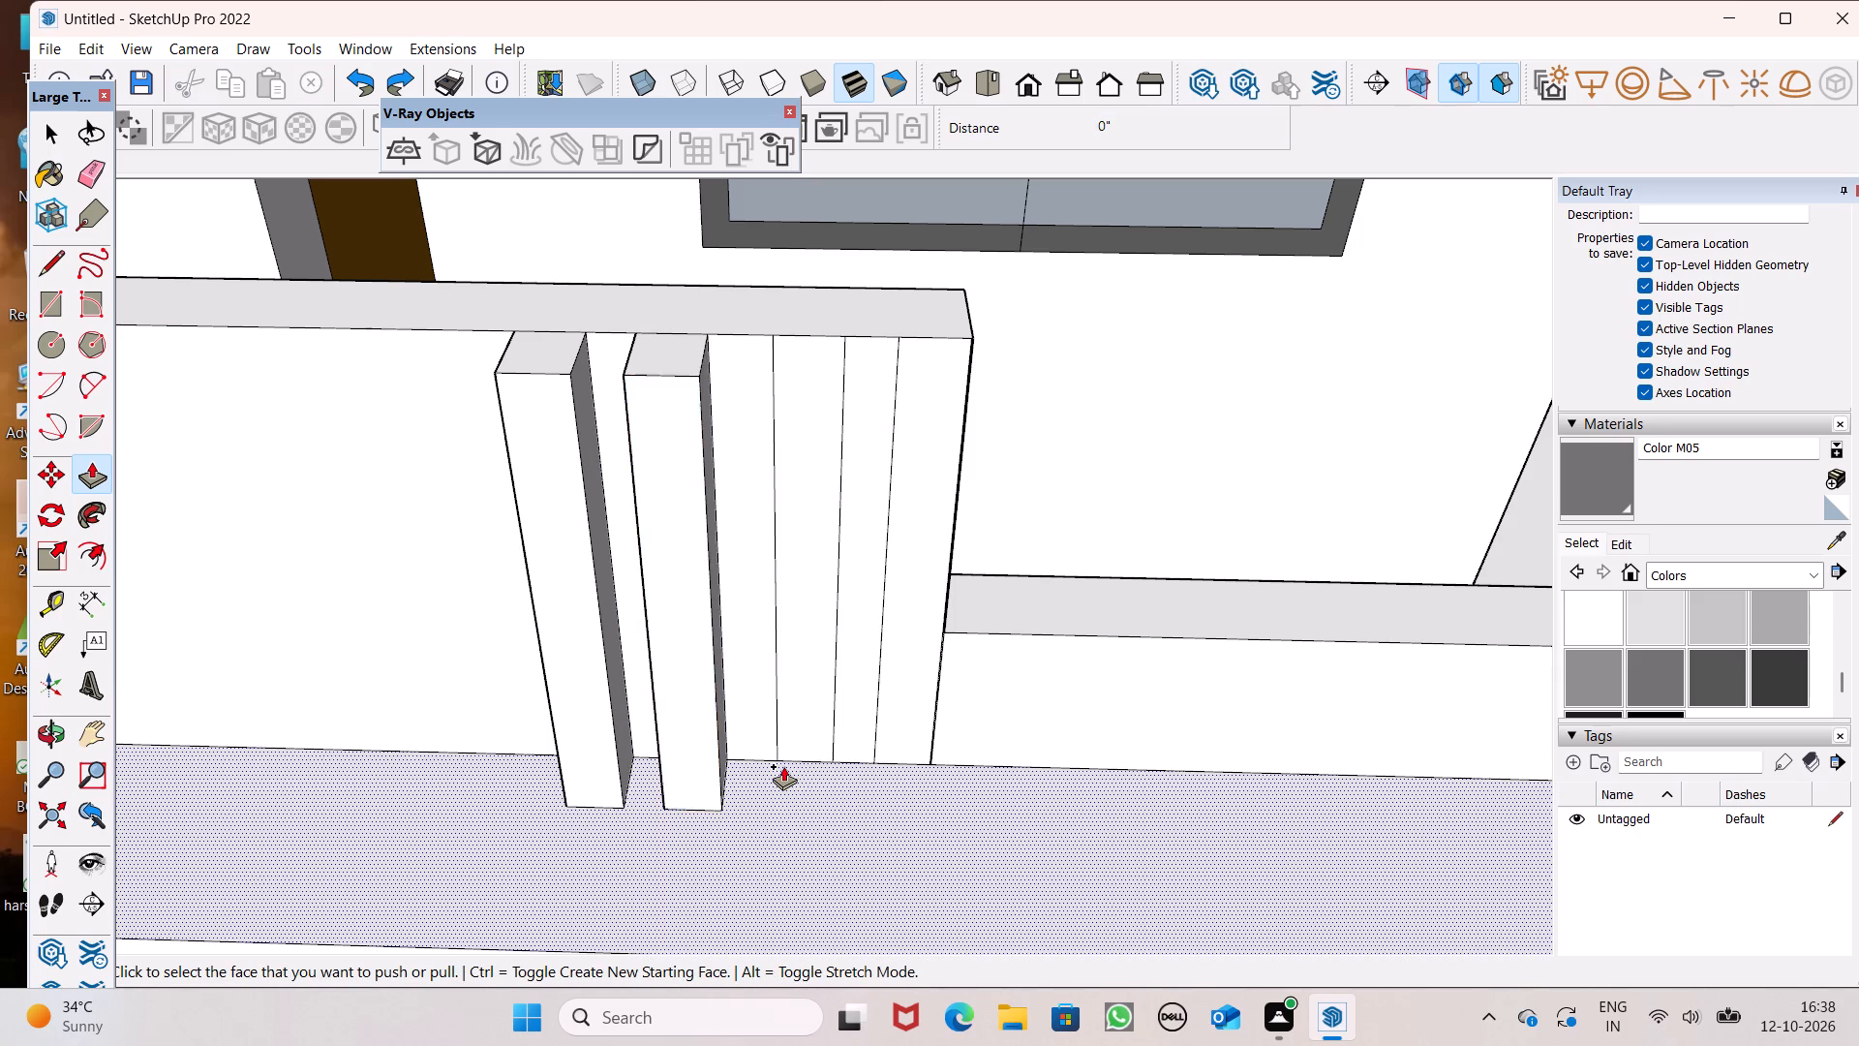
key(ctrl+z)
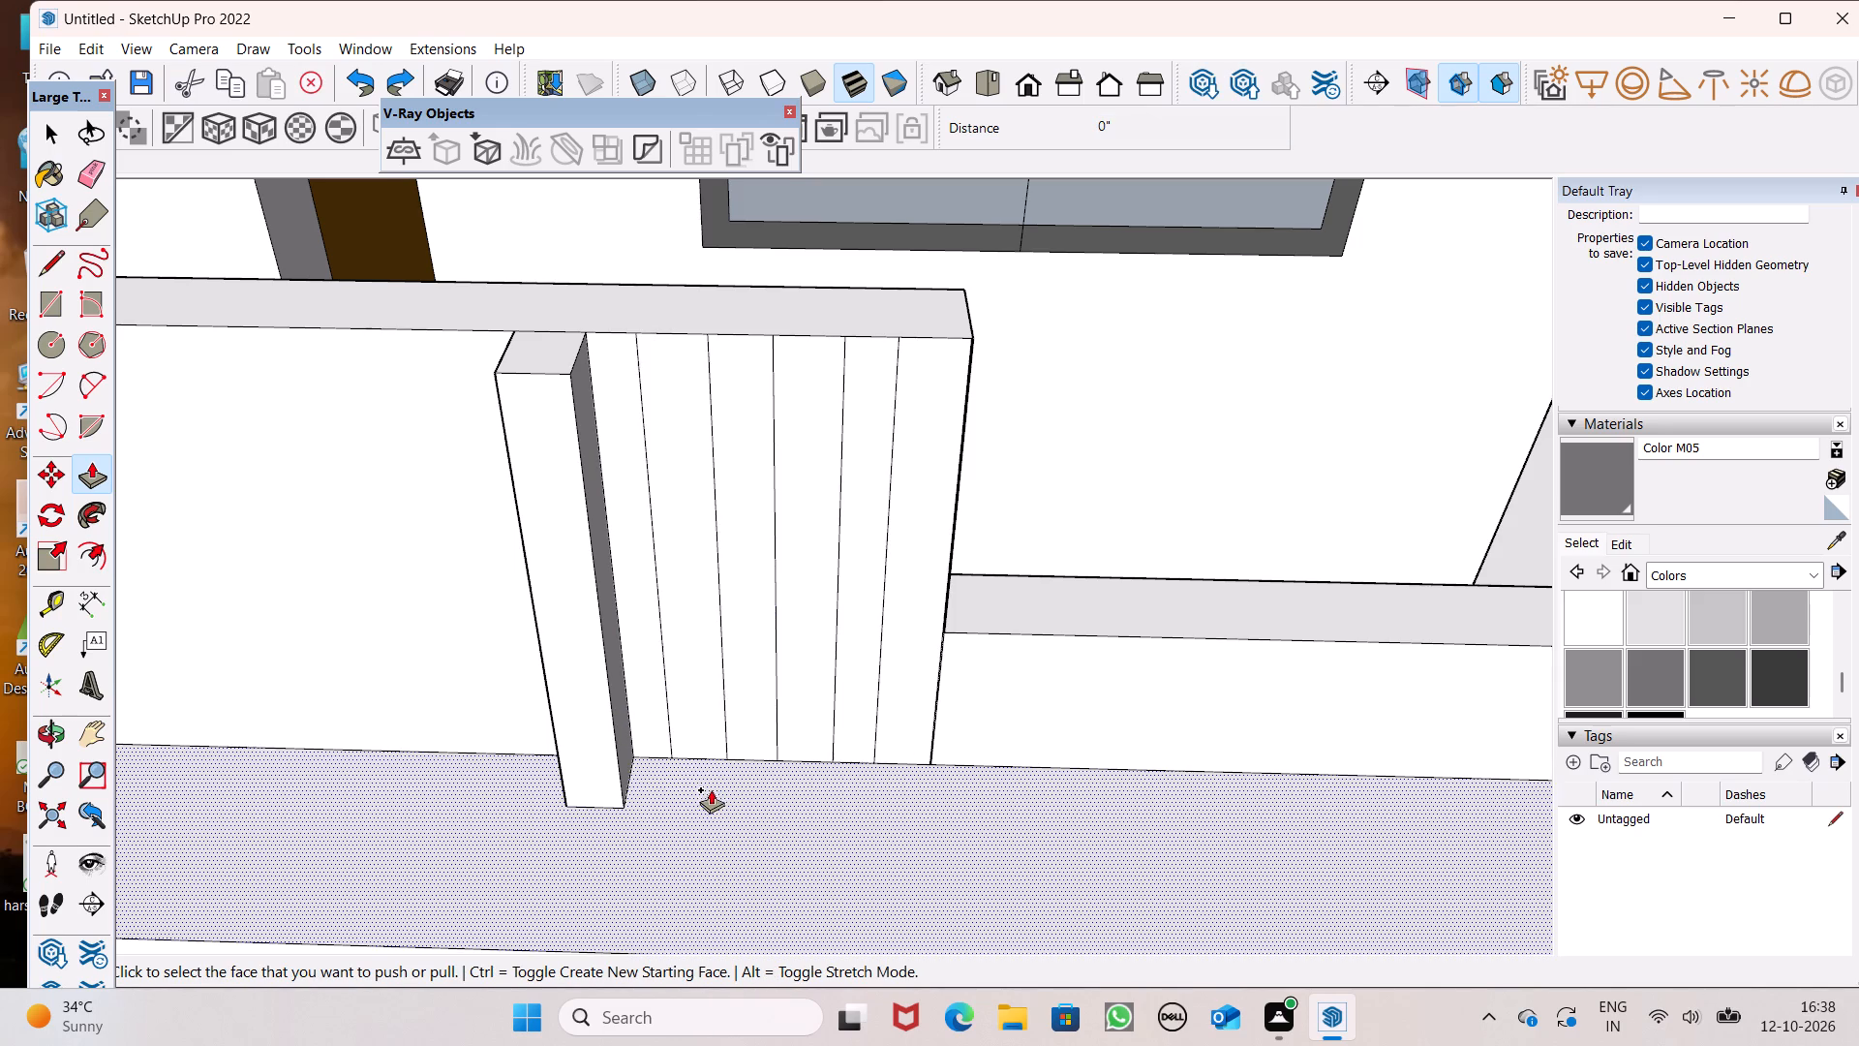
Pull the second and third strips out by 6 15/16", flush with the first strip.
drag(710, 719, 625, 753)
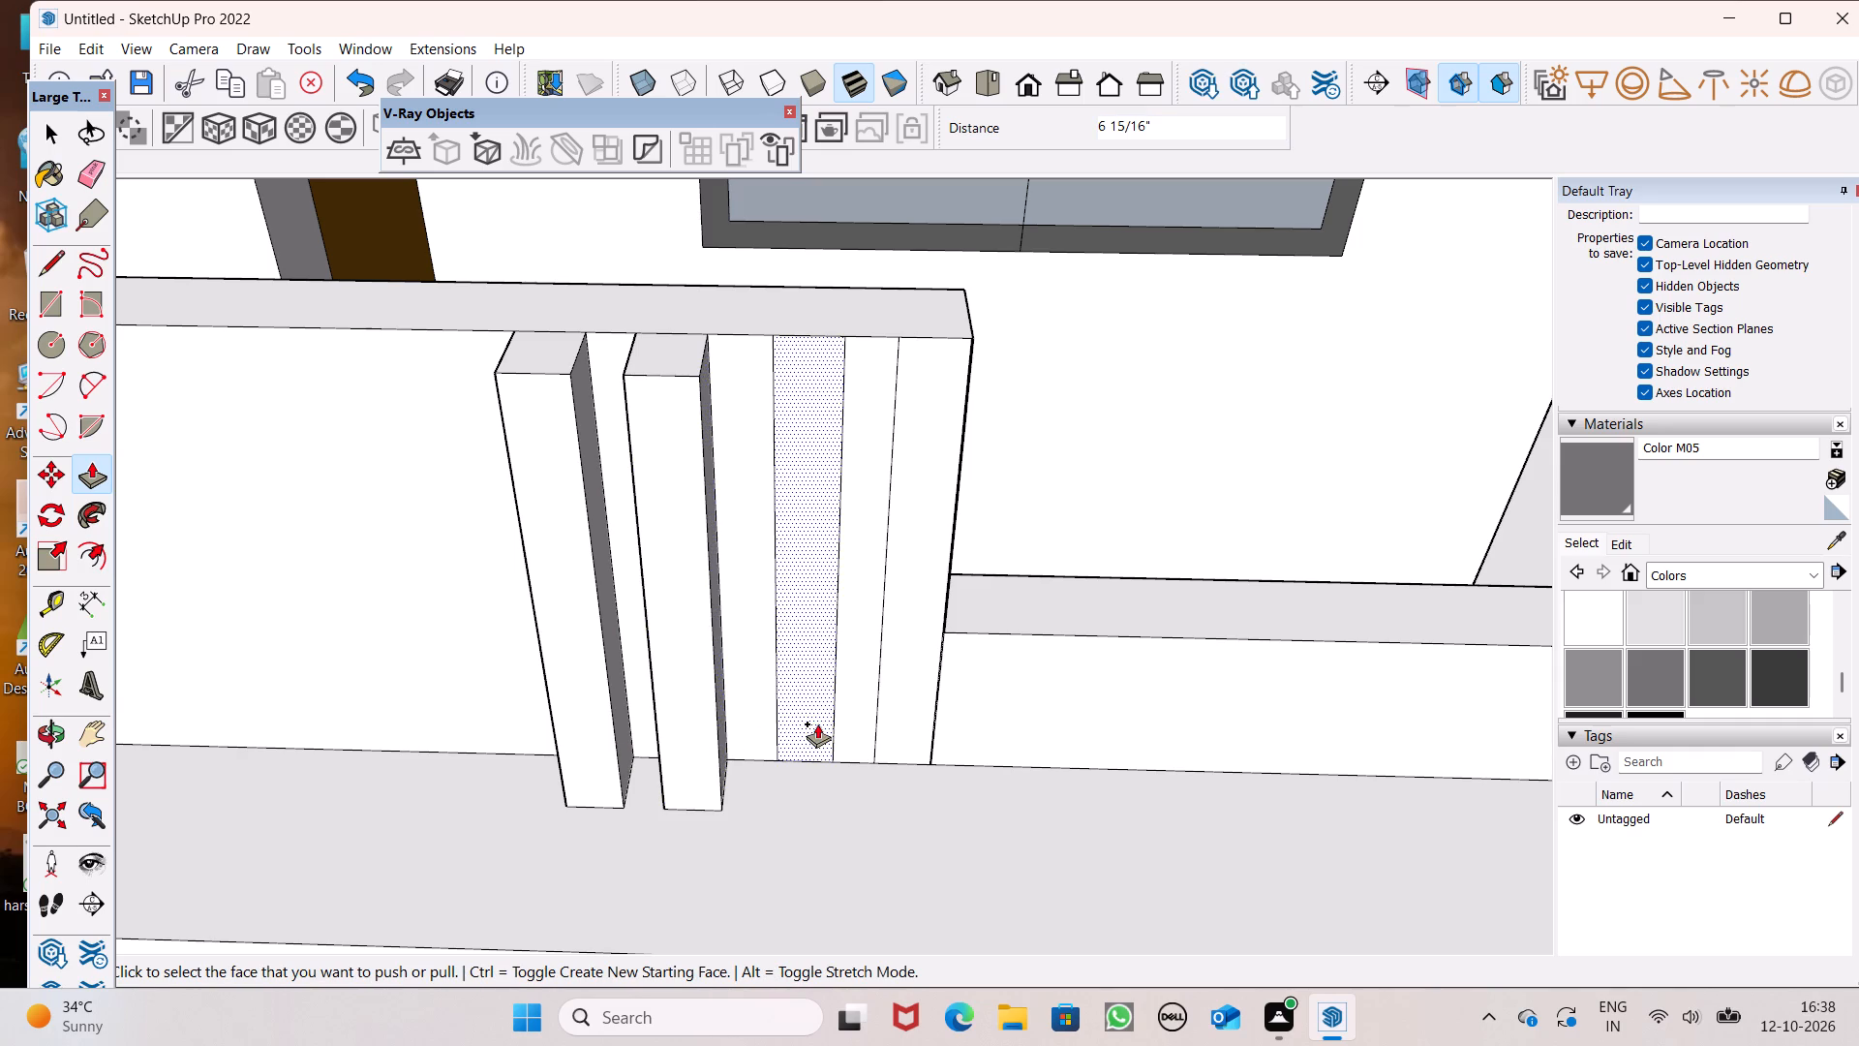
drag(816, 723, 715, 774)
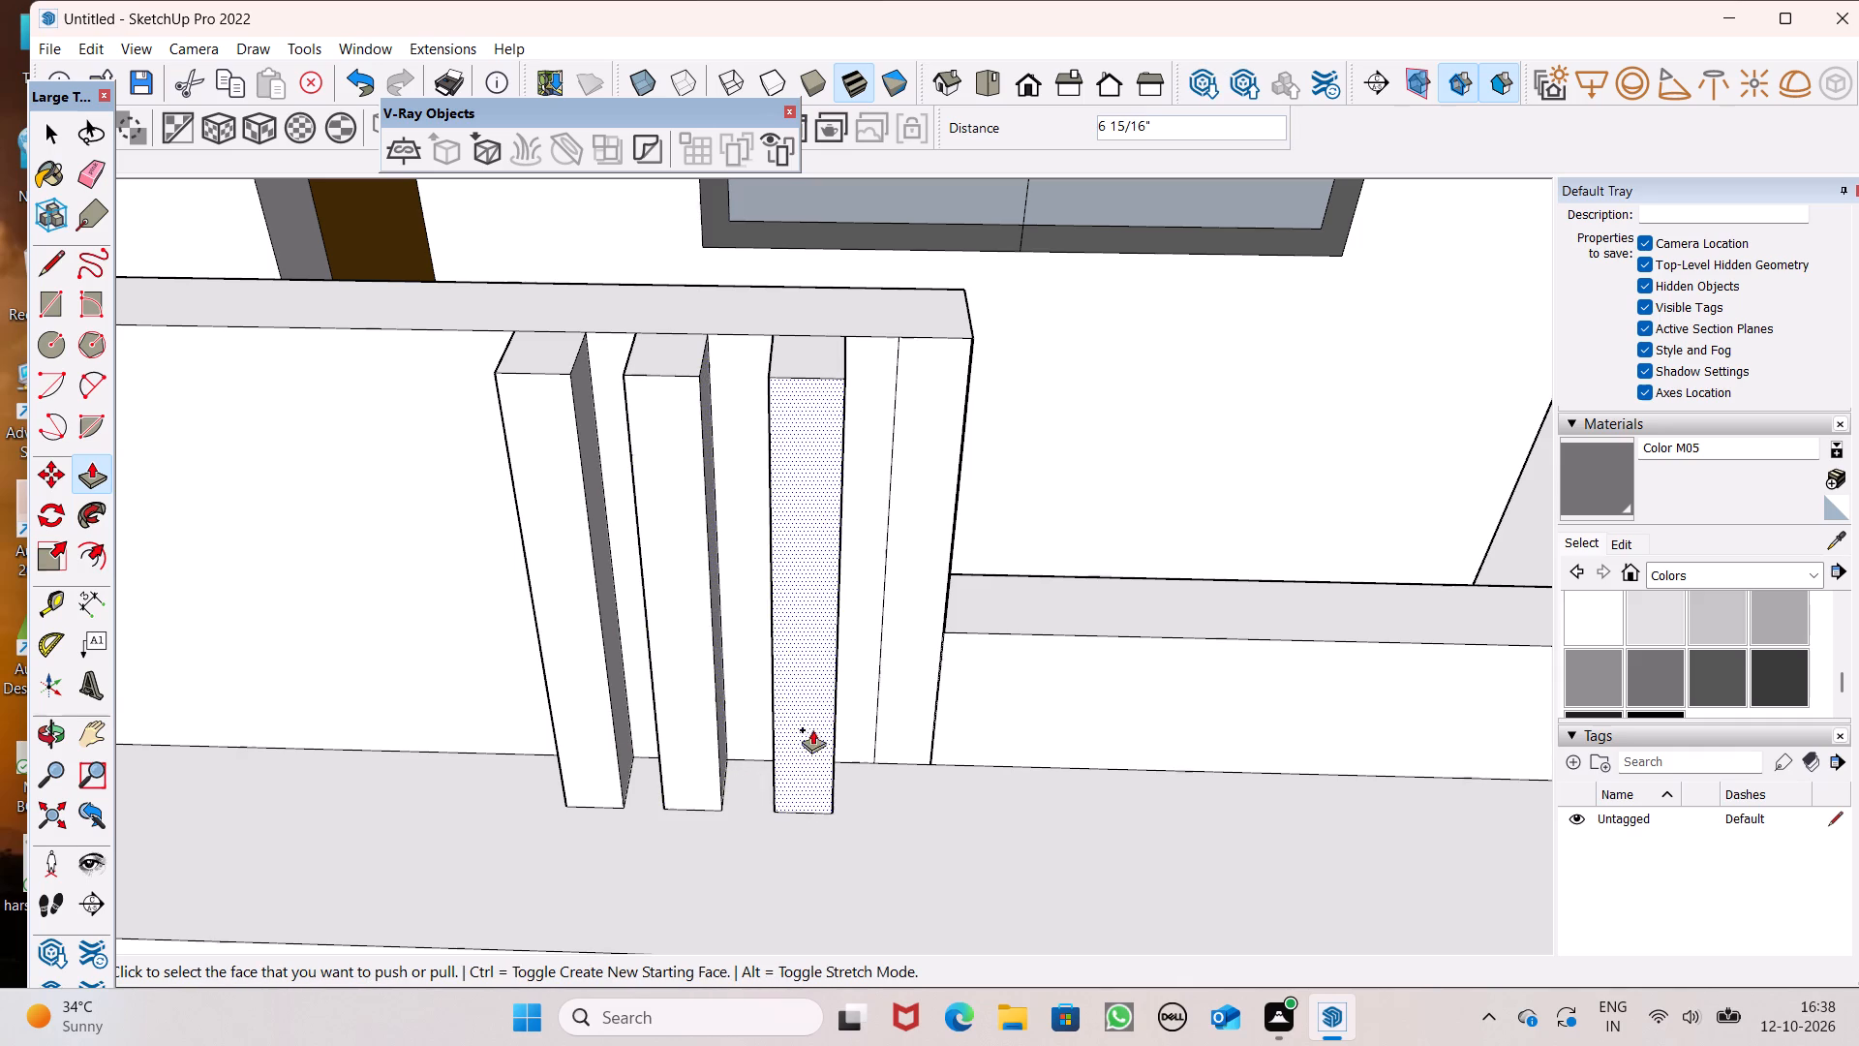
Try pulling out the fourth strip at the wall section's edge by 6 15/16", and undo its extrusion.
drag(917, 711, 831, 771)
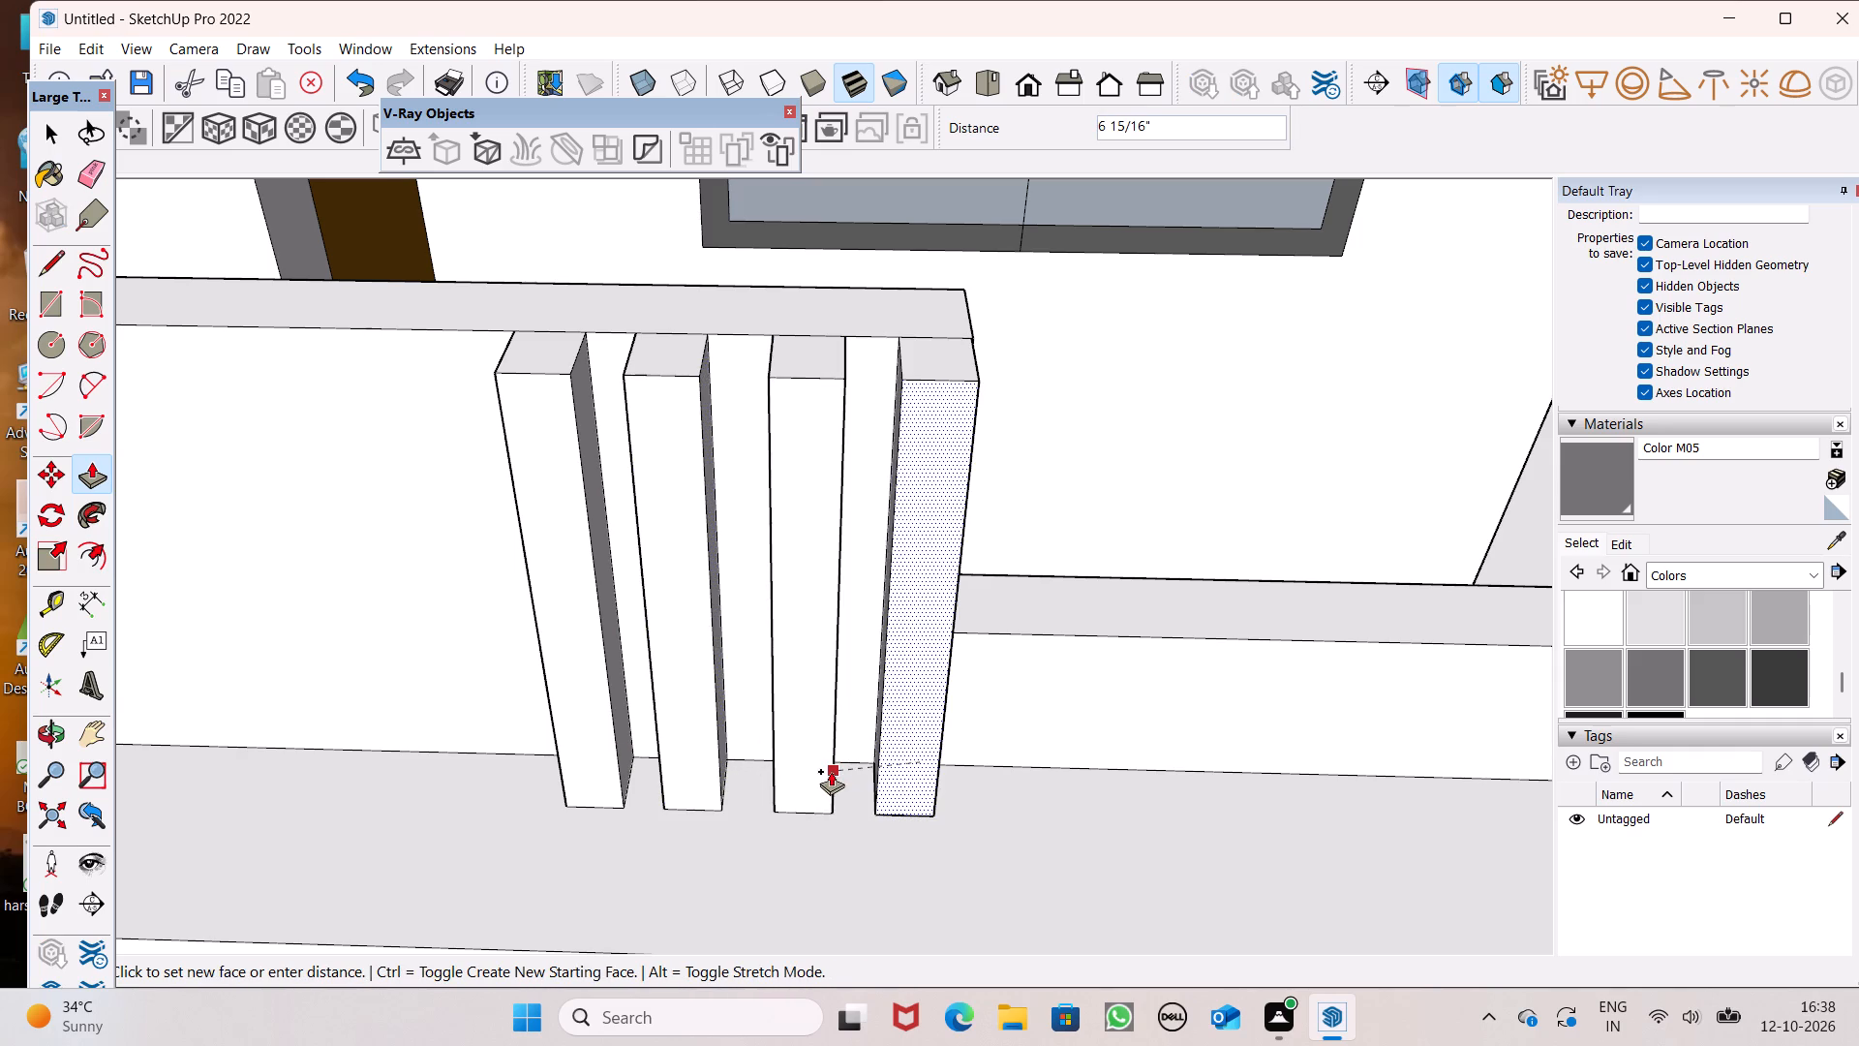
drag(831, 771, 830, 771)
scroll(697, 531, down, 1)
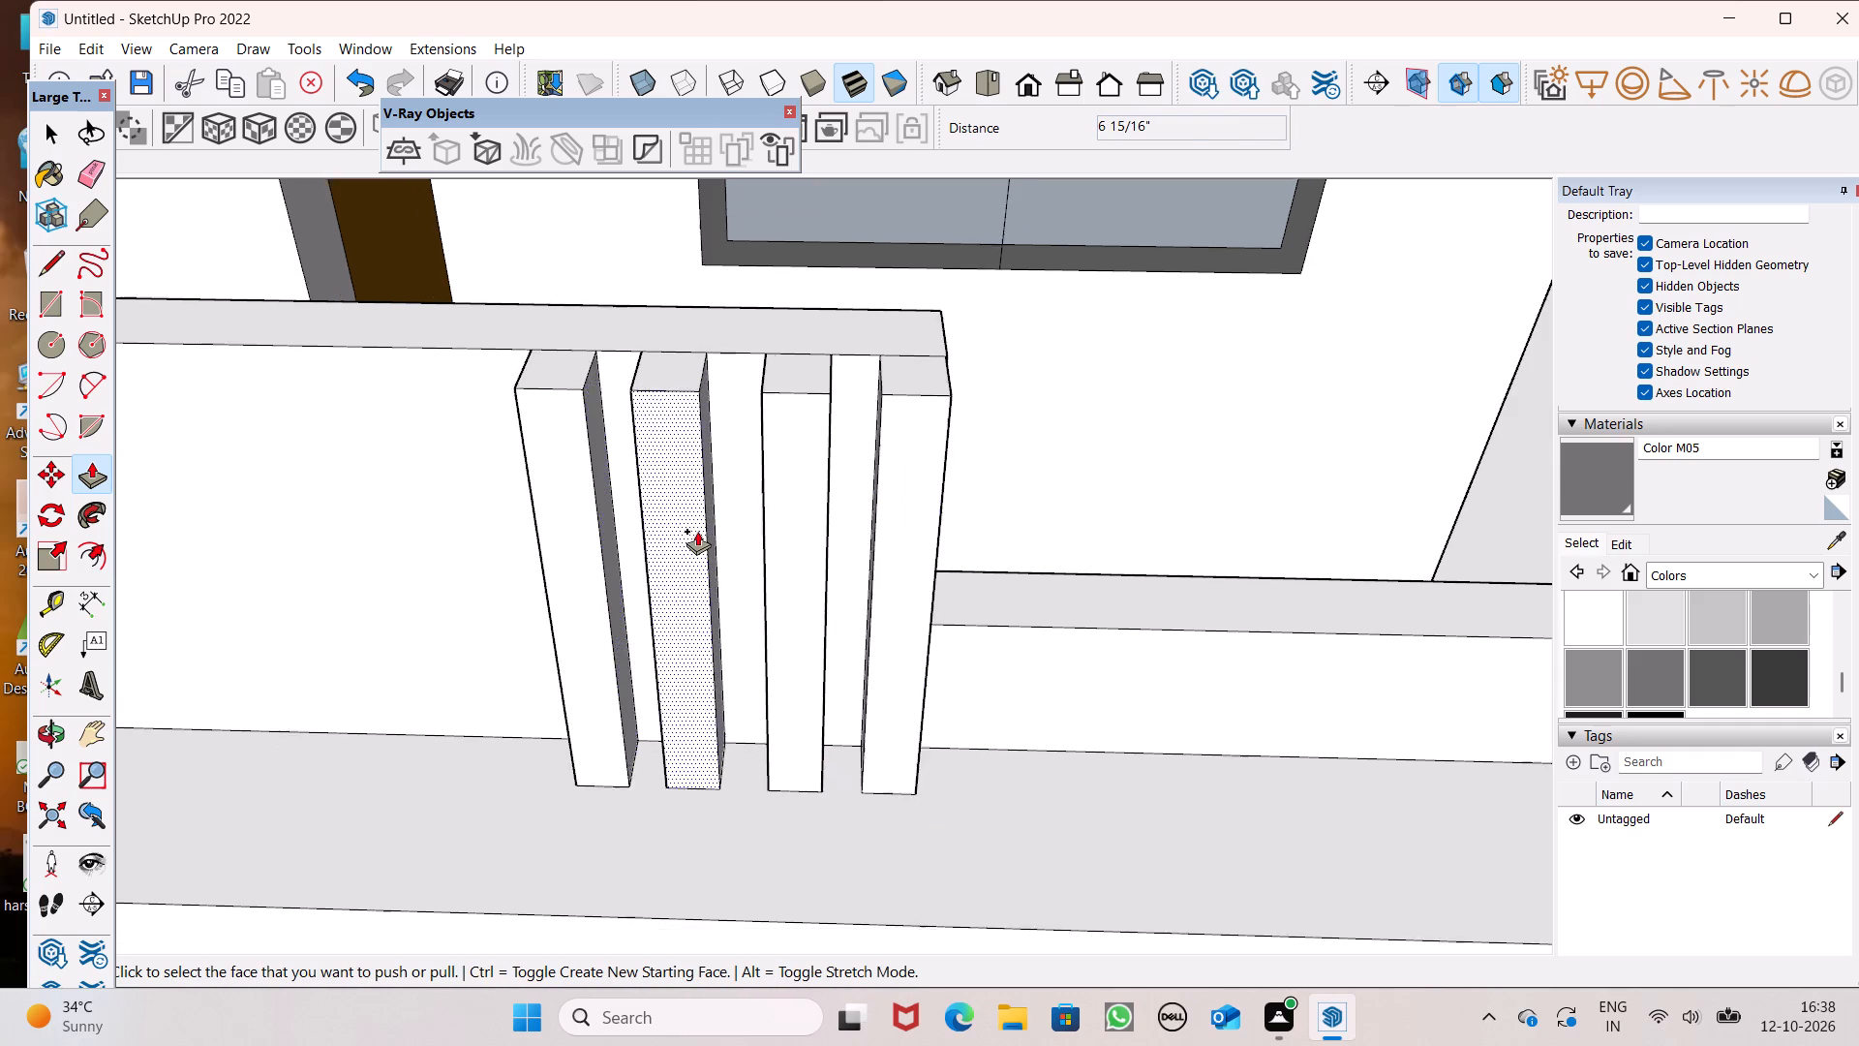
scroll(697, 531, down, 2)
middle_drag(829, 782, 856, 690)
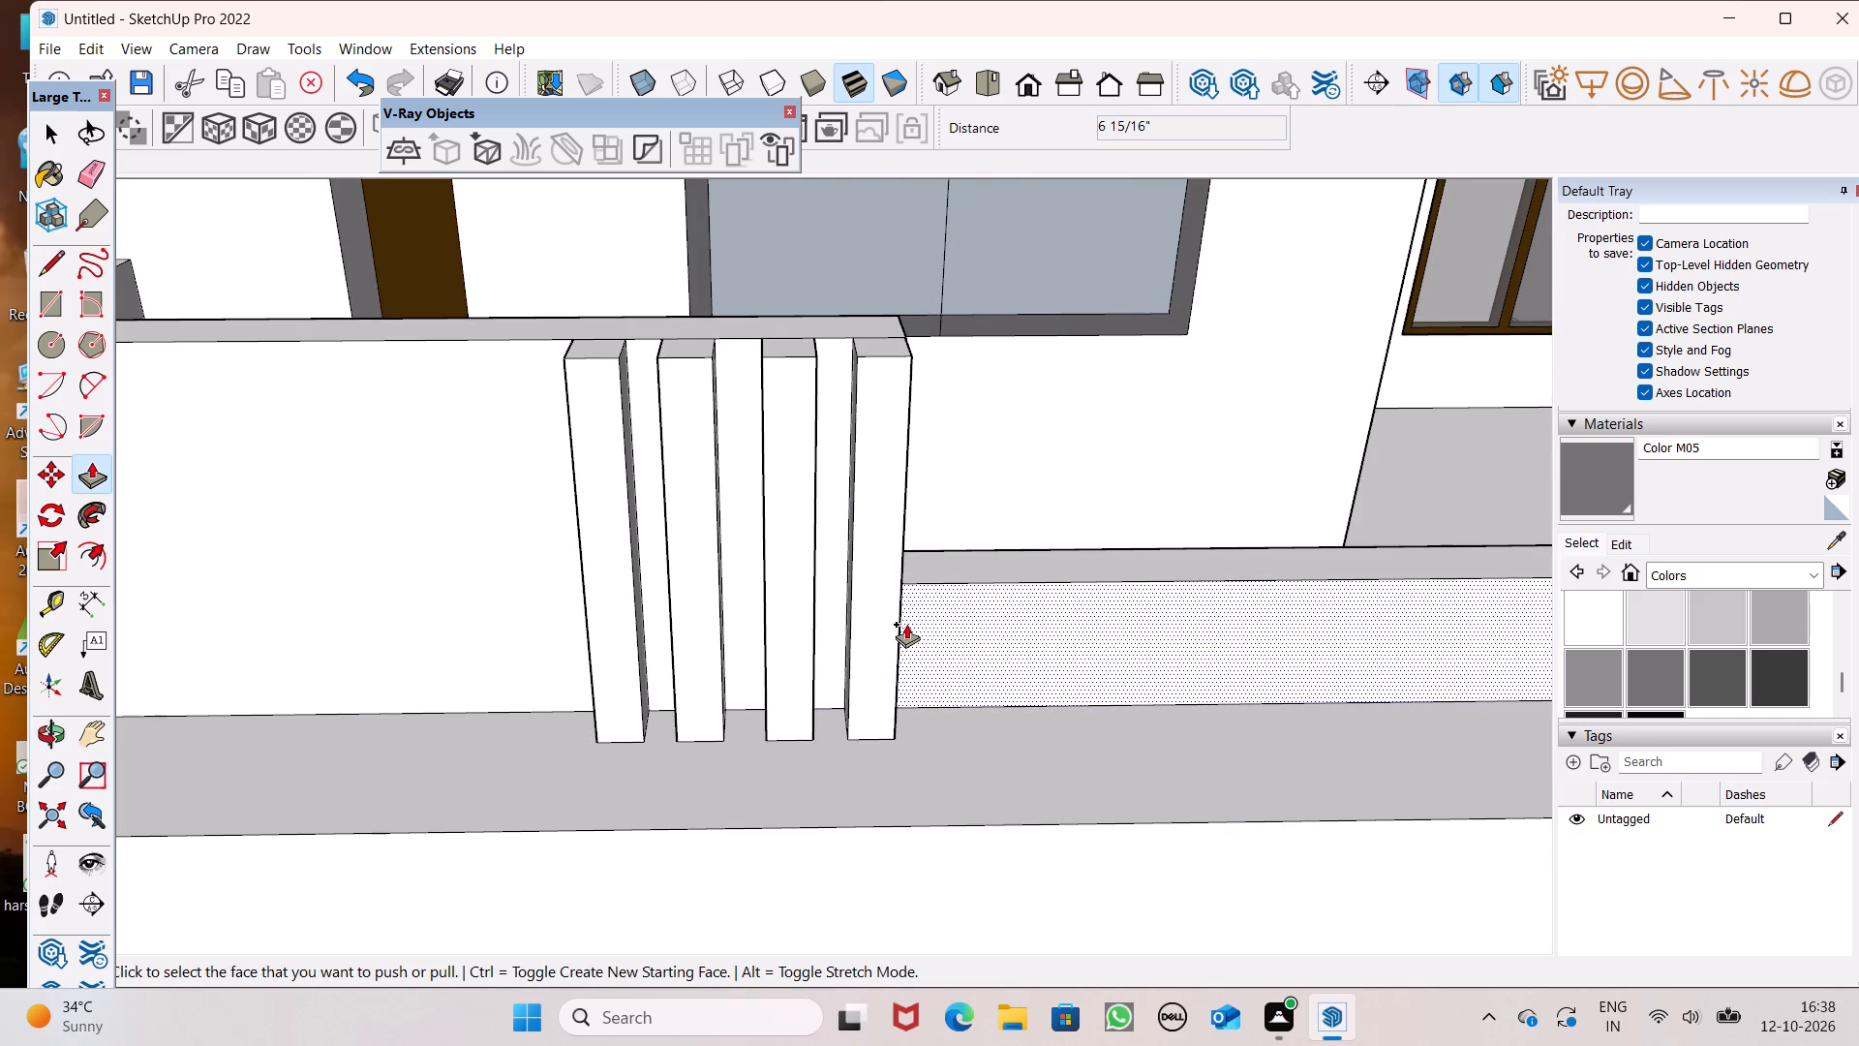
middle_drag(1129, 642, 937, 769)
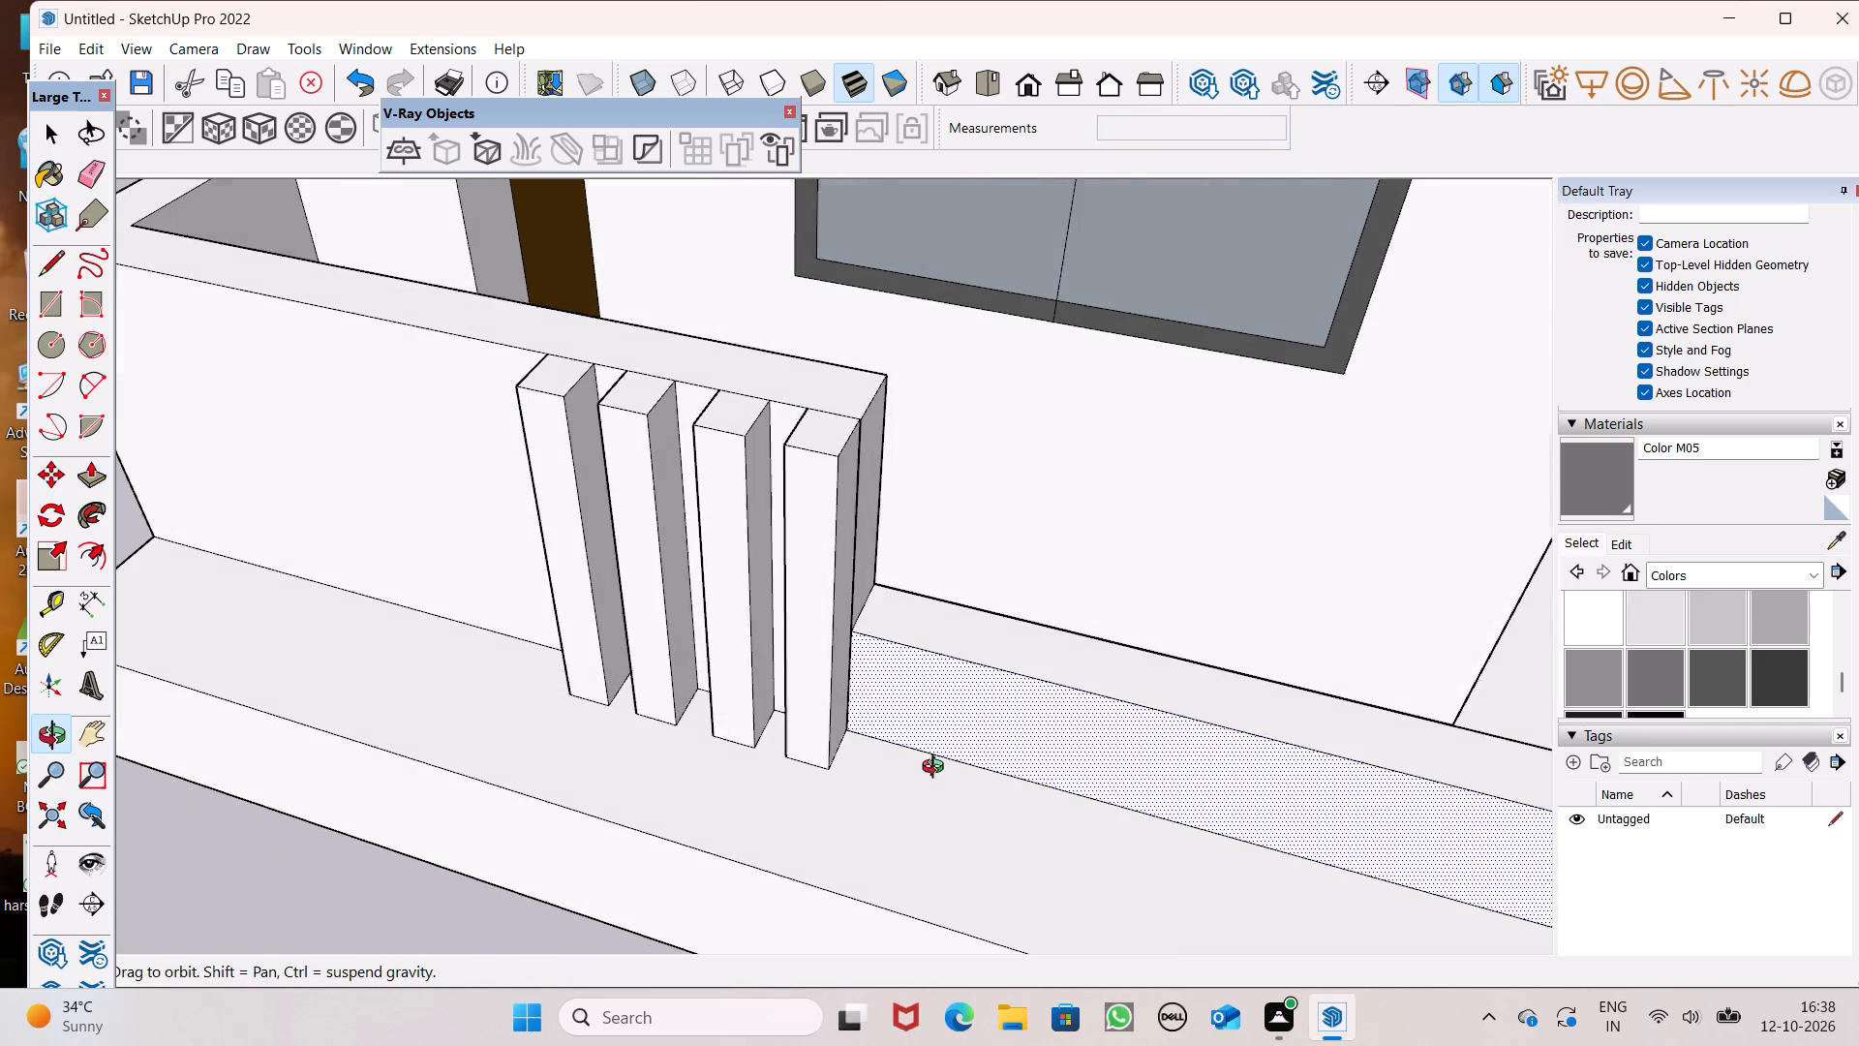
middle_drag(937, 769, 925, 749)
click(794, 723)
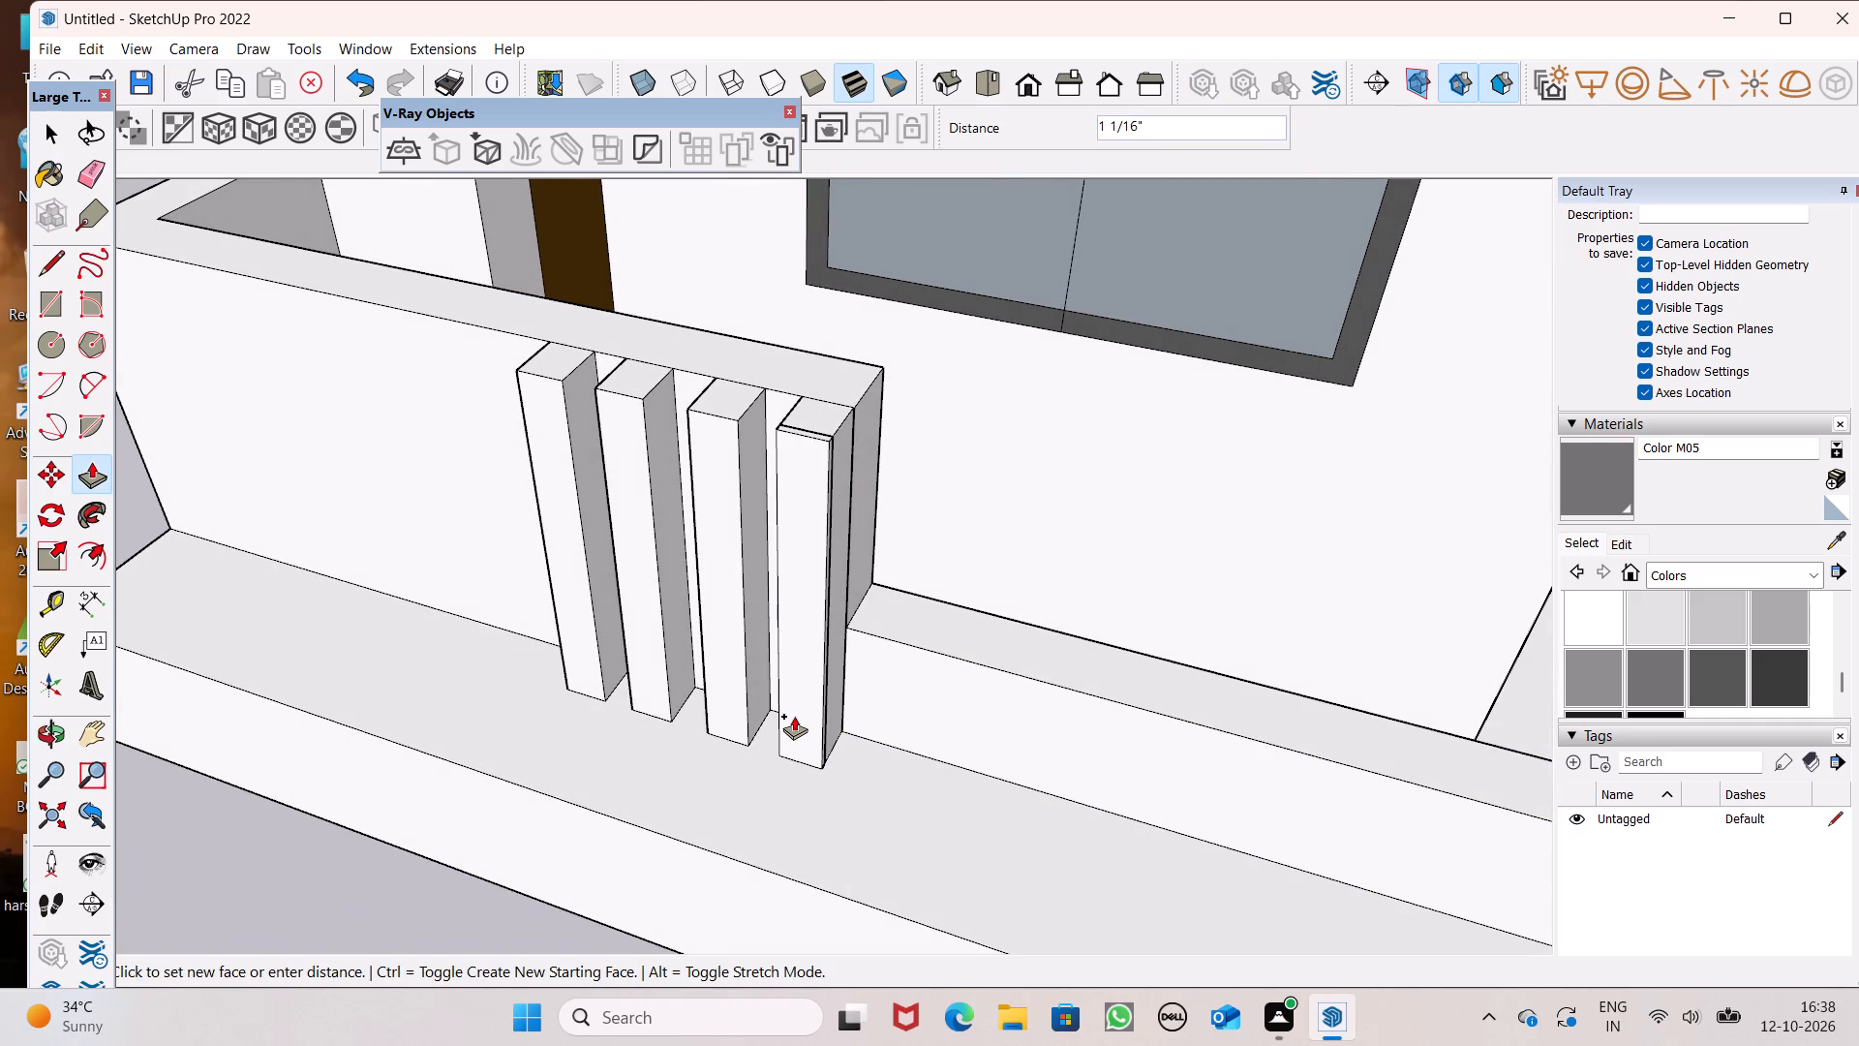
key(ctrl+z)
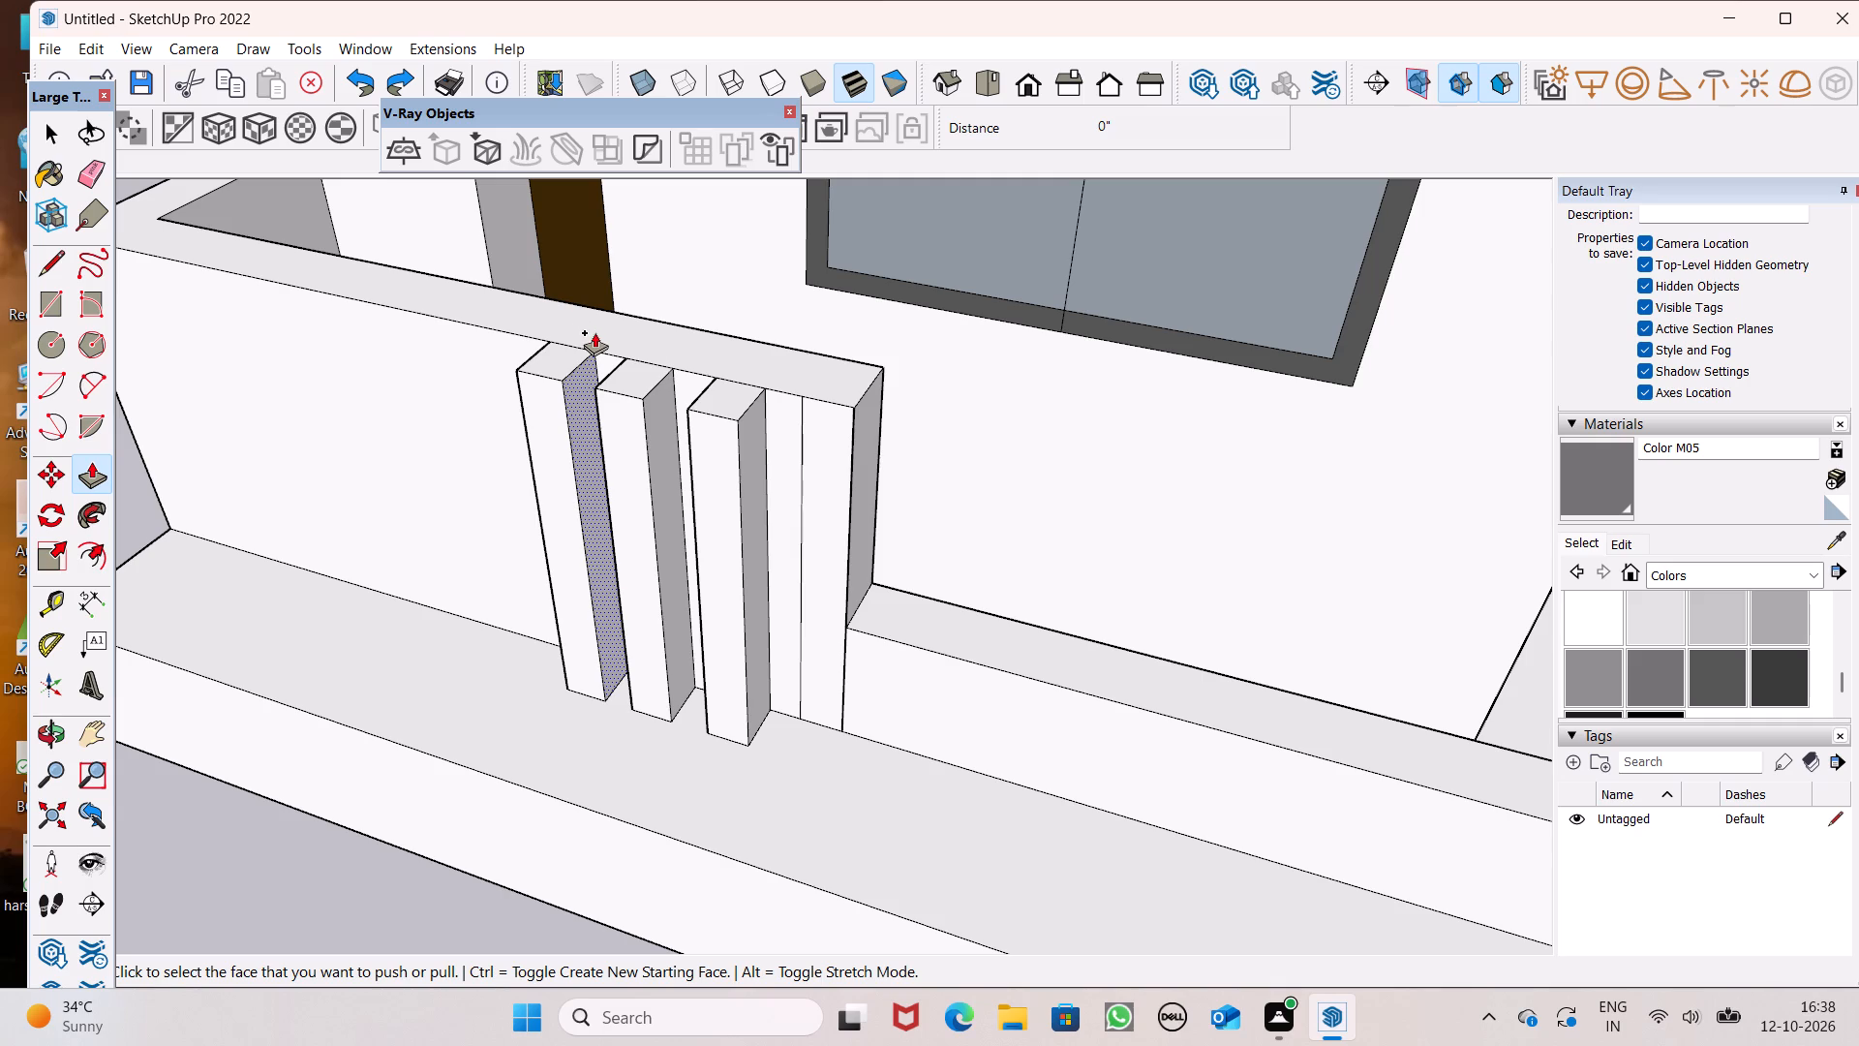
Erase the side line of the flat fourth strip next to the wall section's edge.
middle_drag(731, 477, 851, 435)
scroll(842, 442, up, 1)
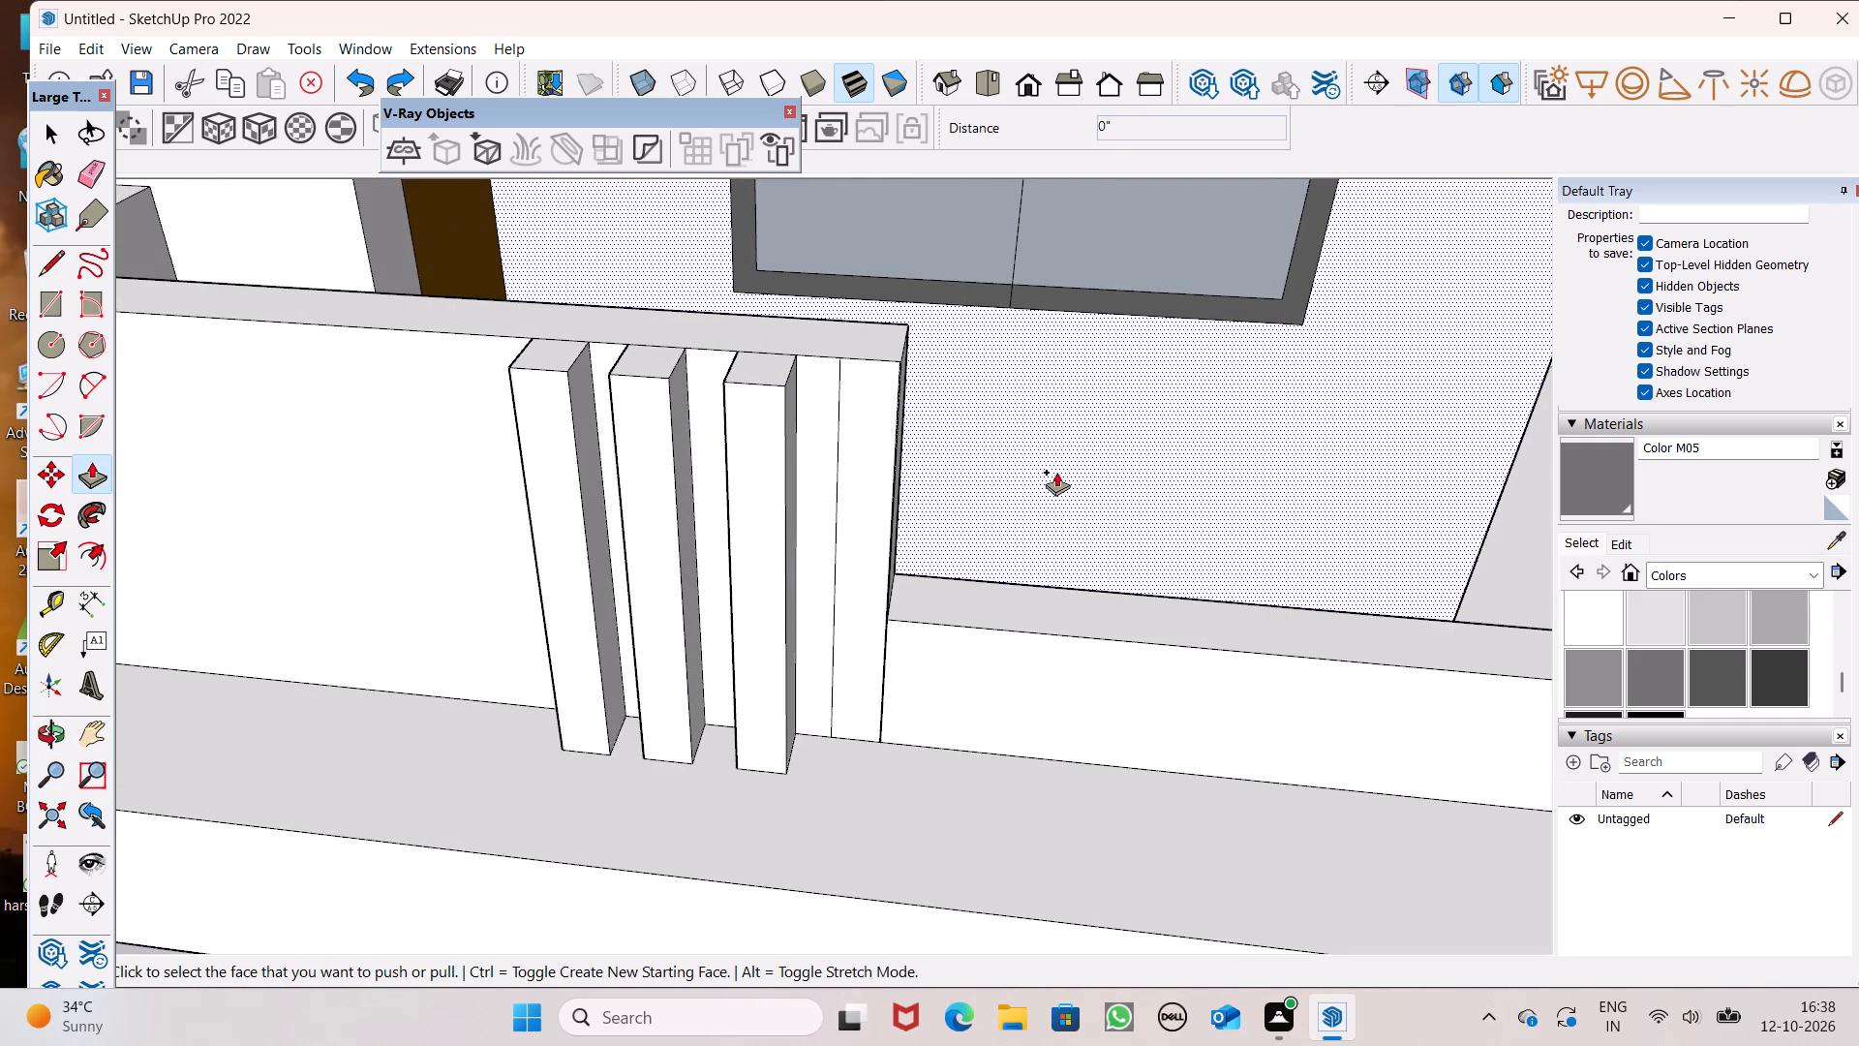
click(82, 173)
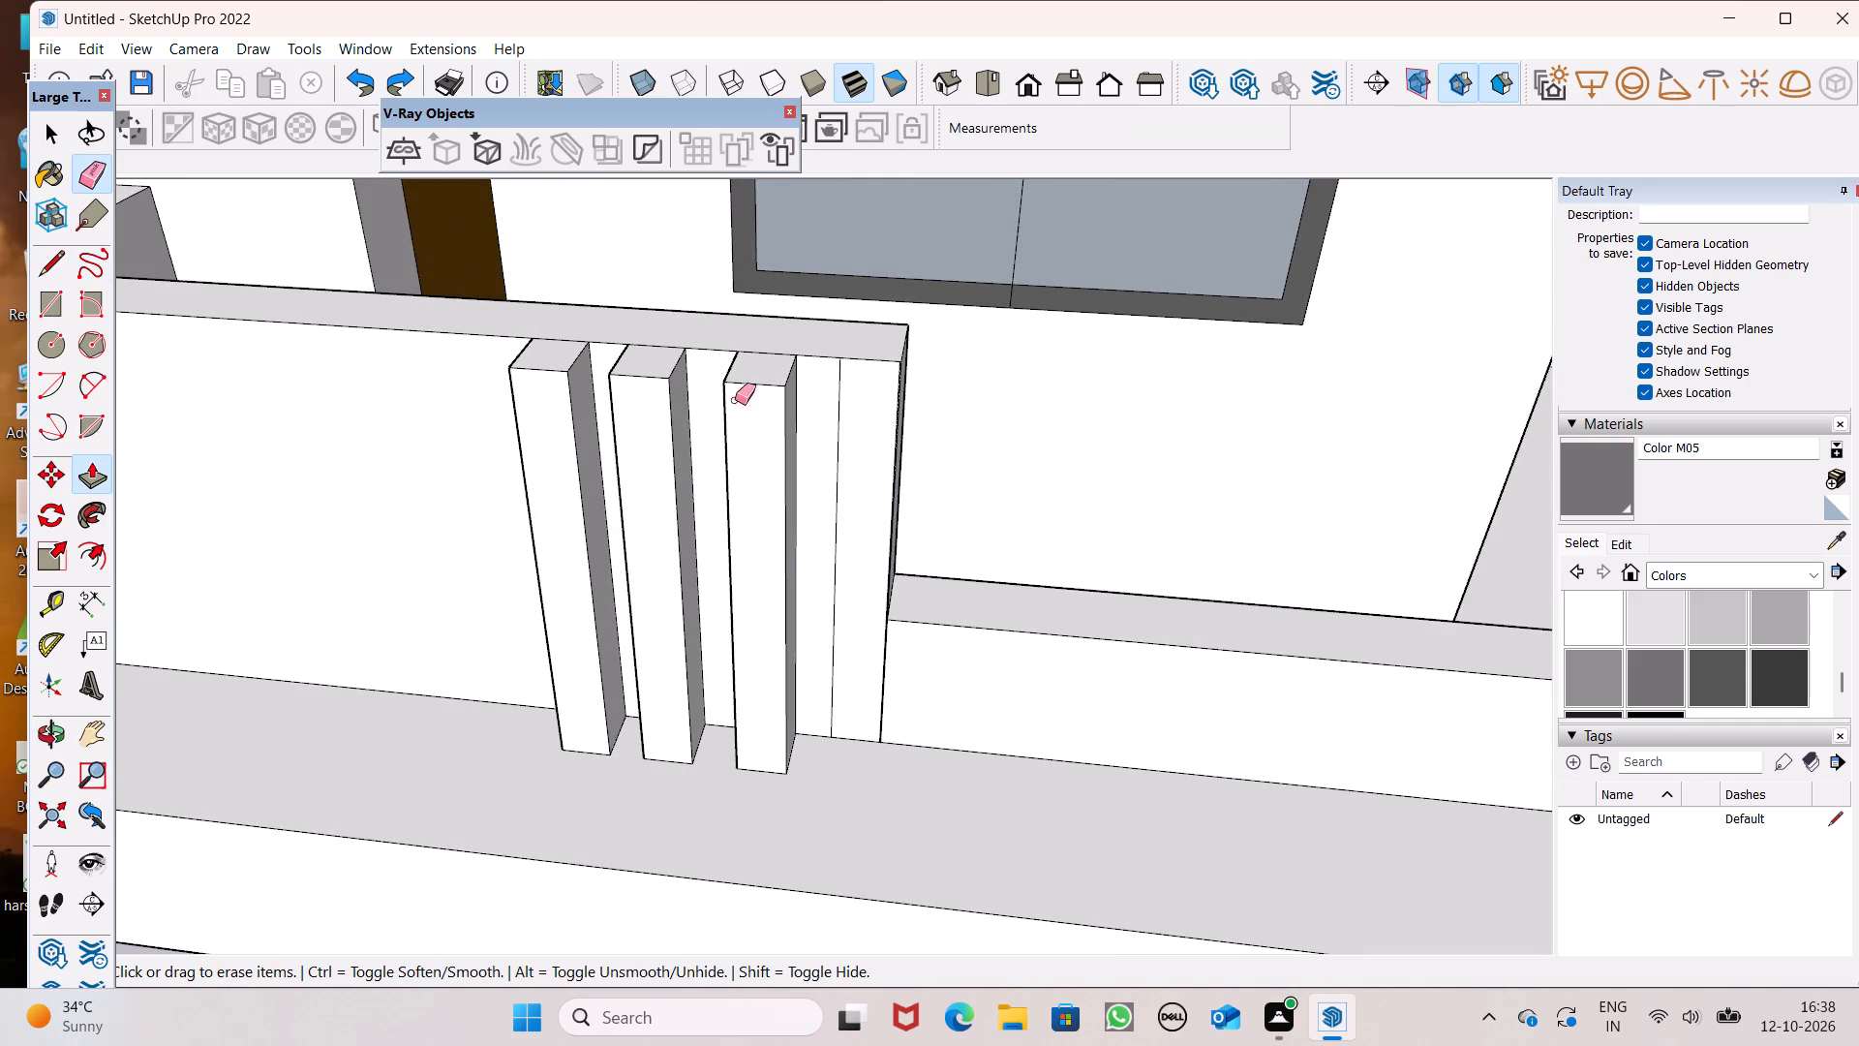
click(839, 477)
key(space)
Draw a 9" line across the end face of the raised wall section, a little below its top edge.
scroll(808, 429, down, 4)
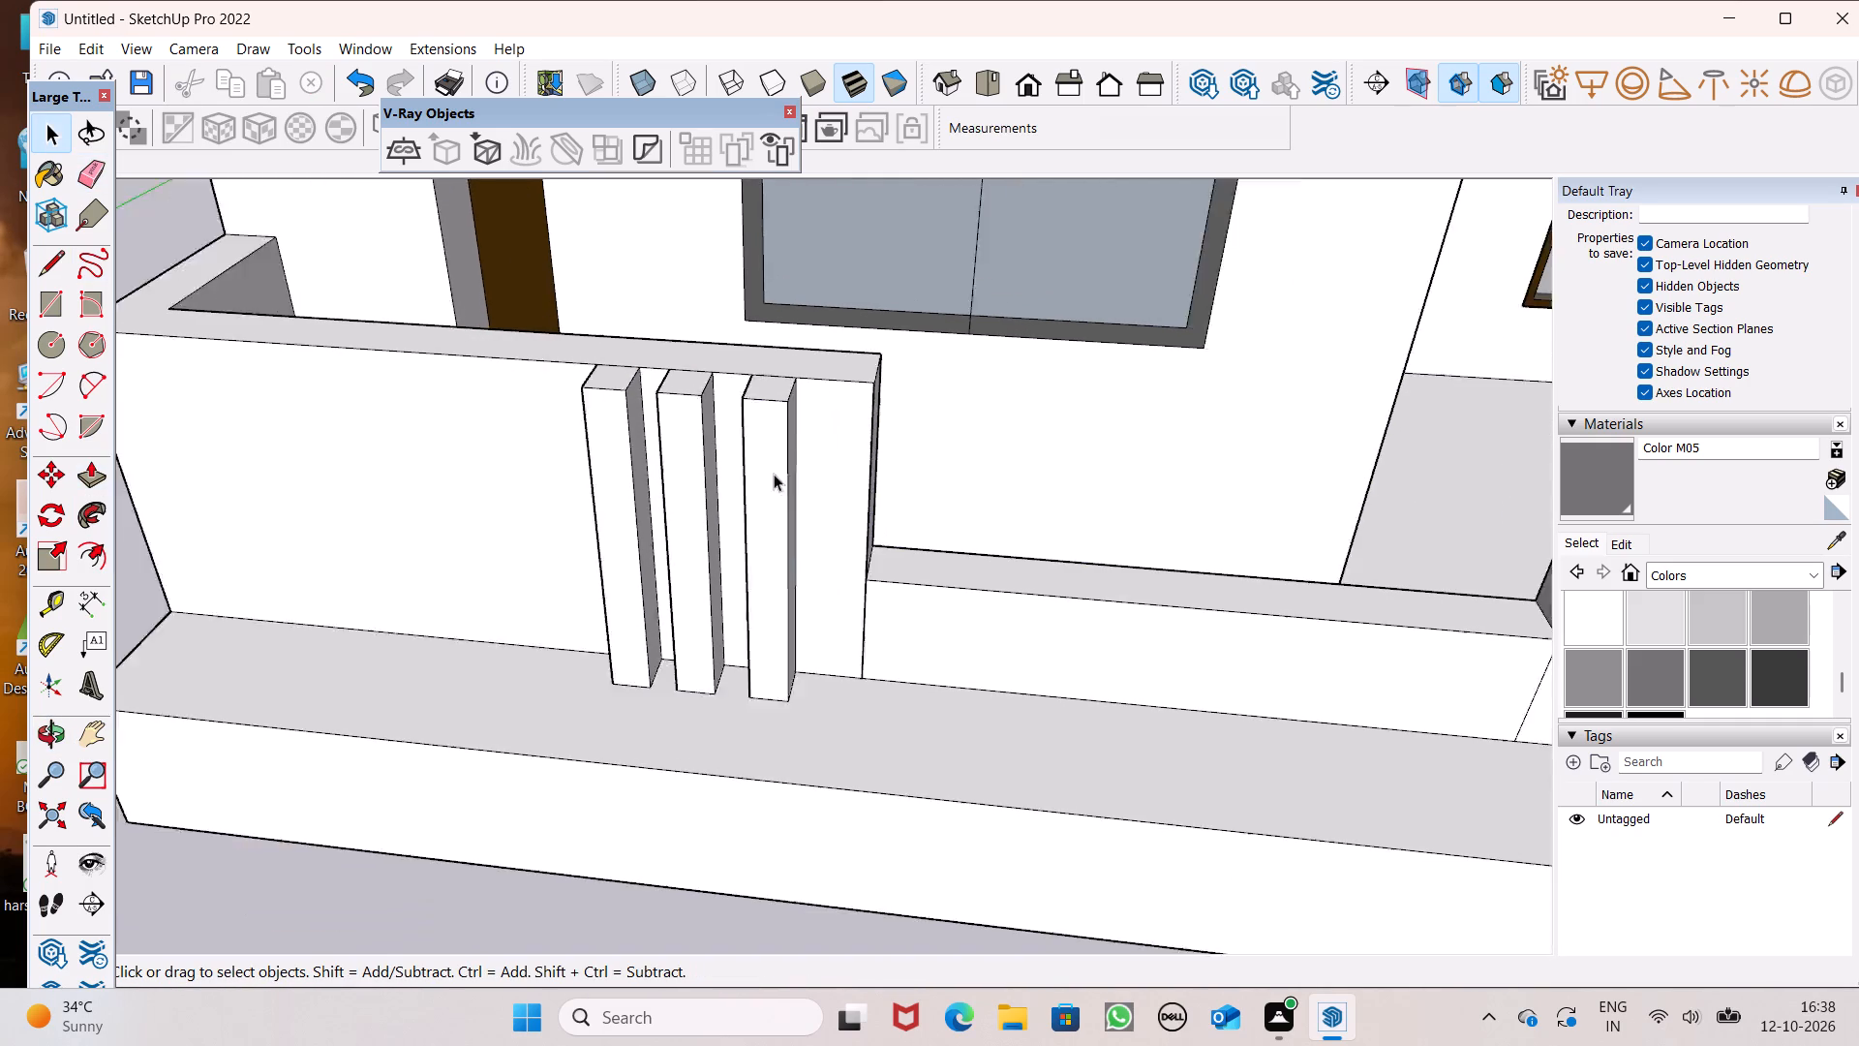
scroll(774, 474, down, 2)
middle_drag(1045, 556, 589, 589)
scroll(748, 505, up, 1)
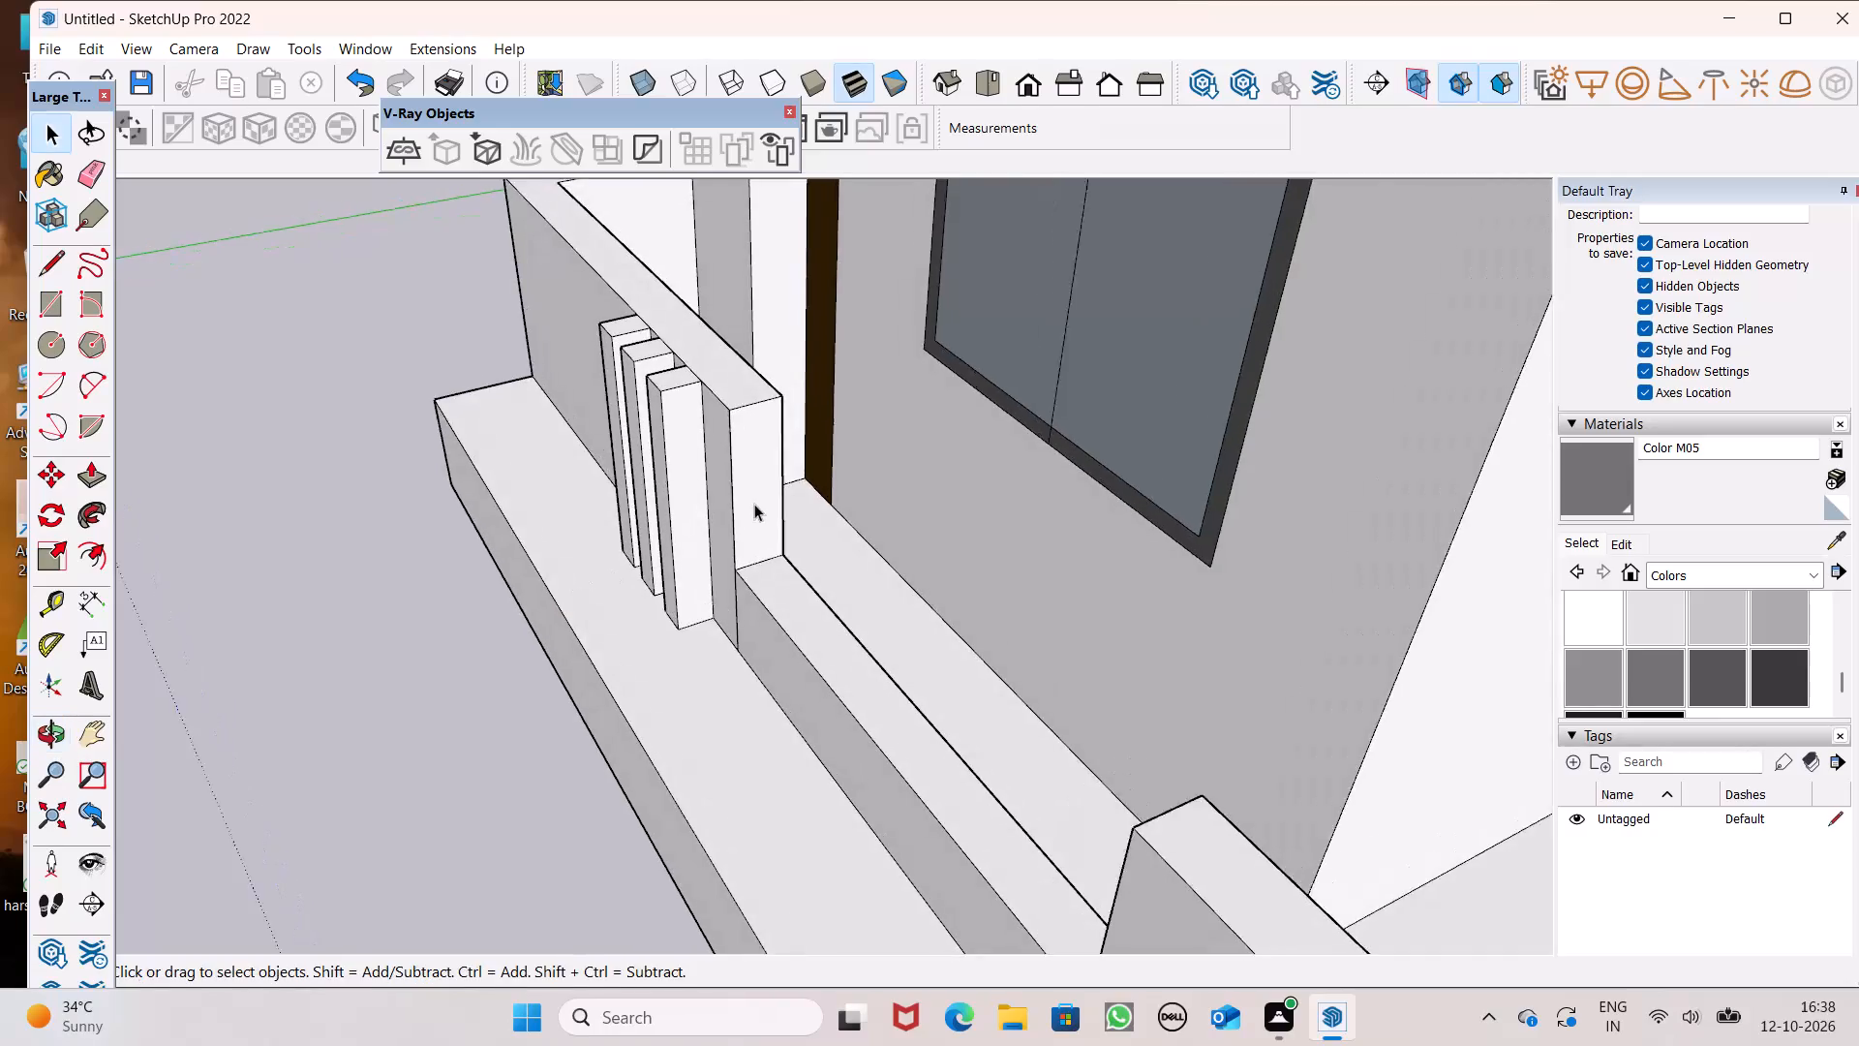
scroll(754, 504, up, 4)
middle_drag(923, 614, 764, 586)
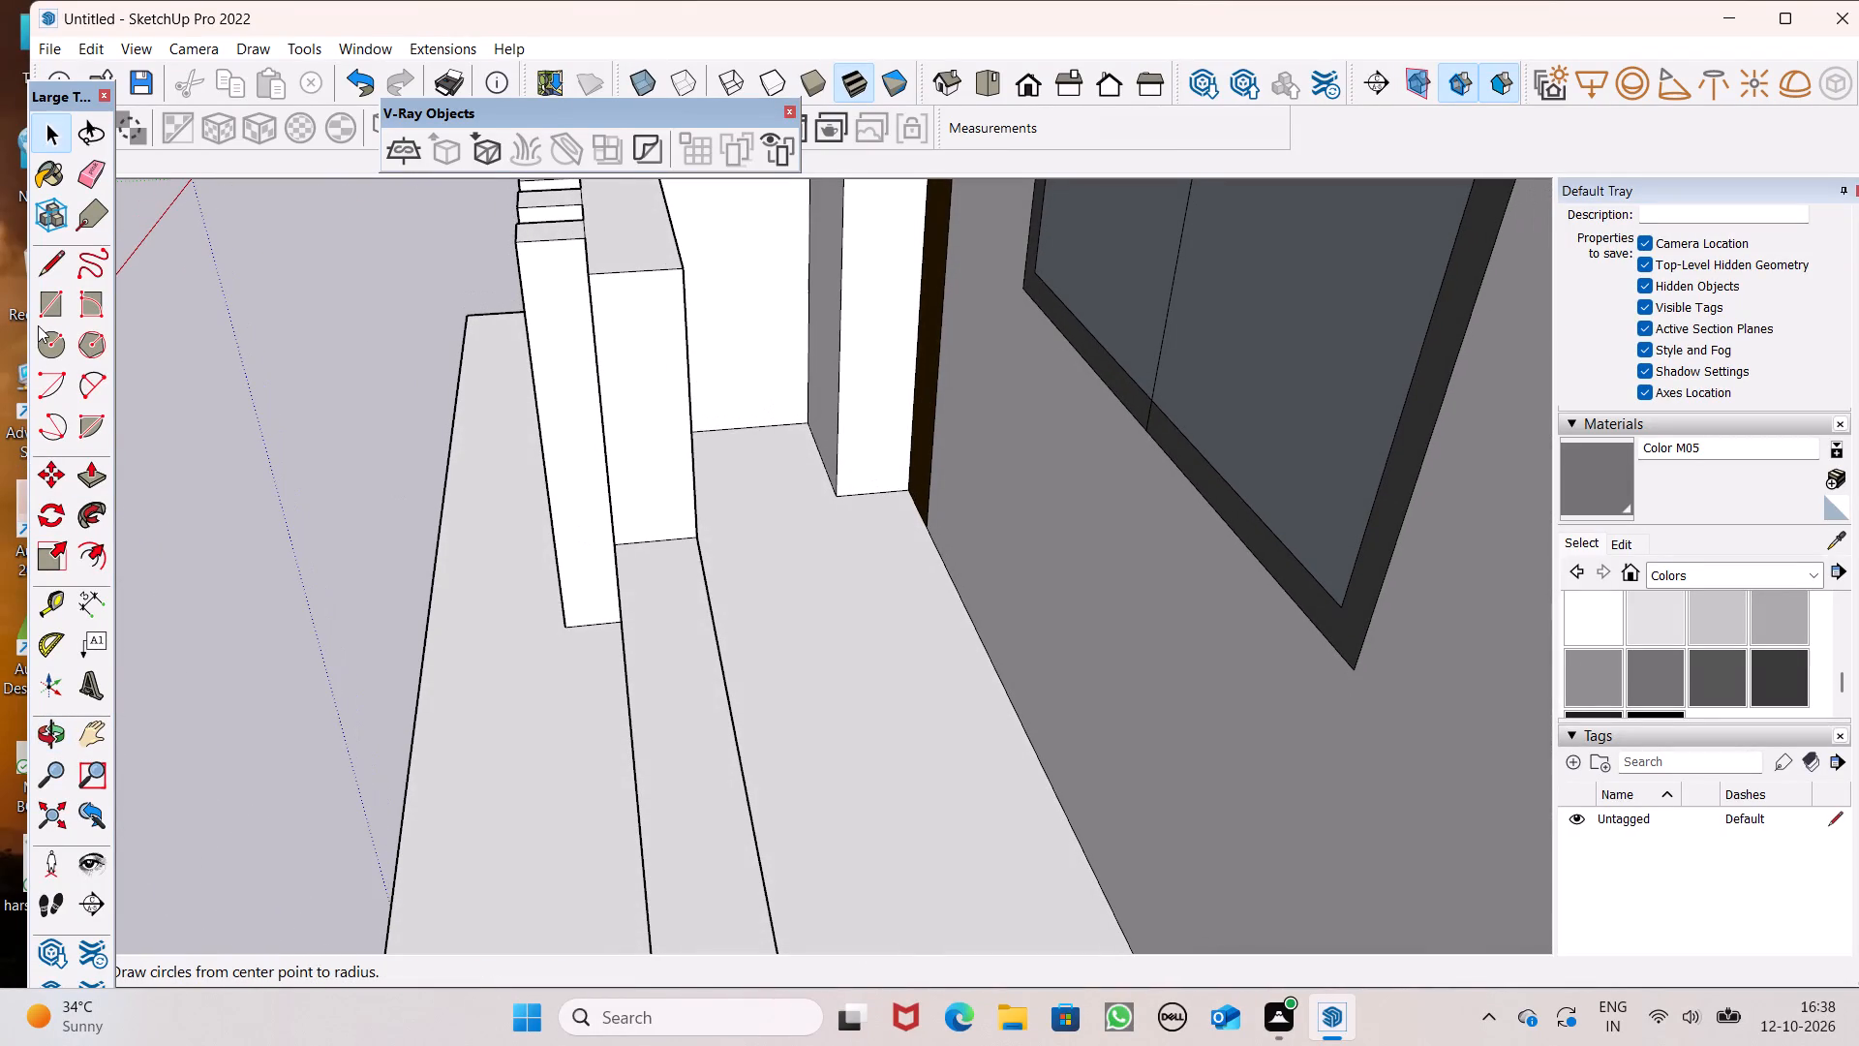
click(50, 339)
scroll(518, 446, up, 3)
scroll(624, 477, down, 3)
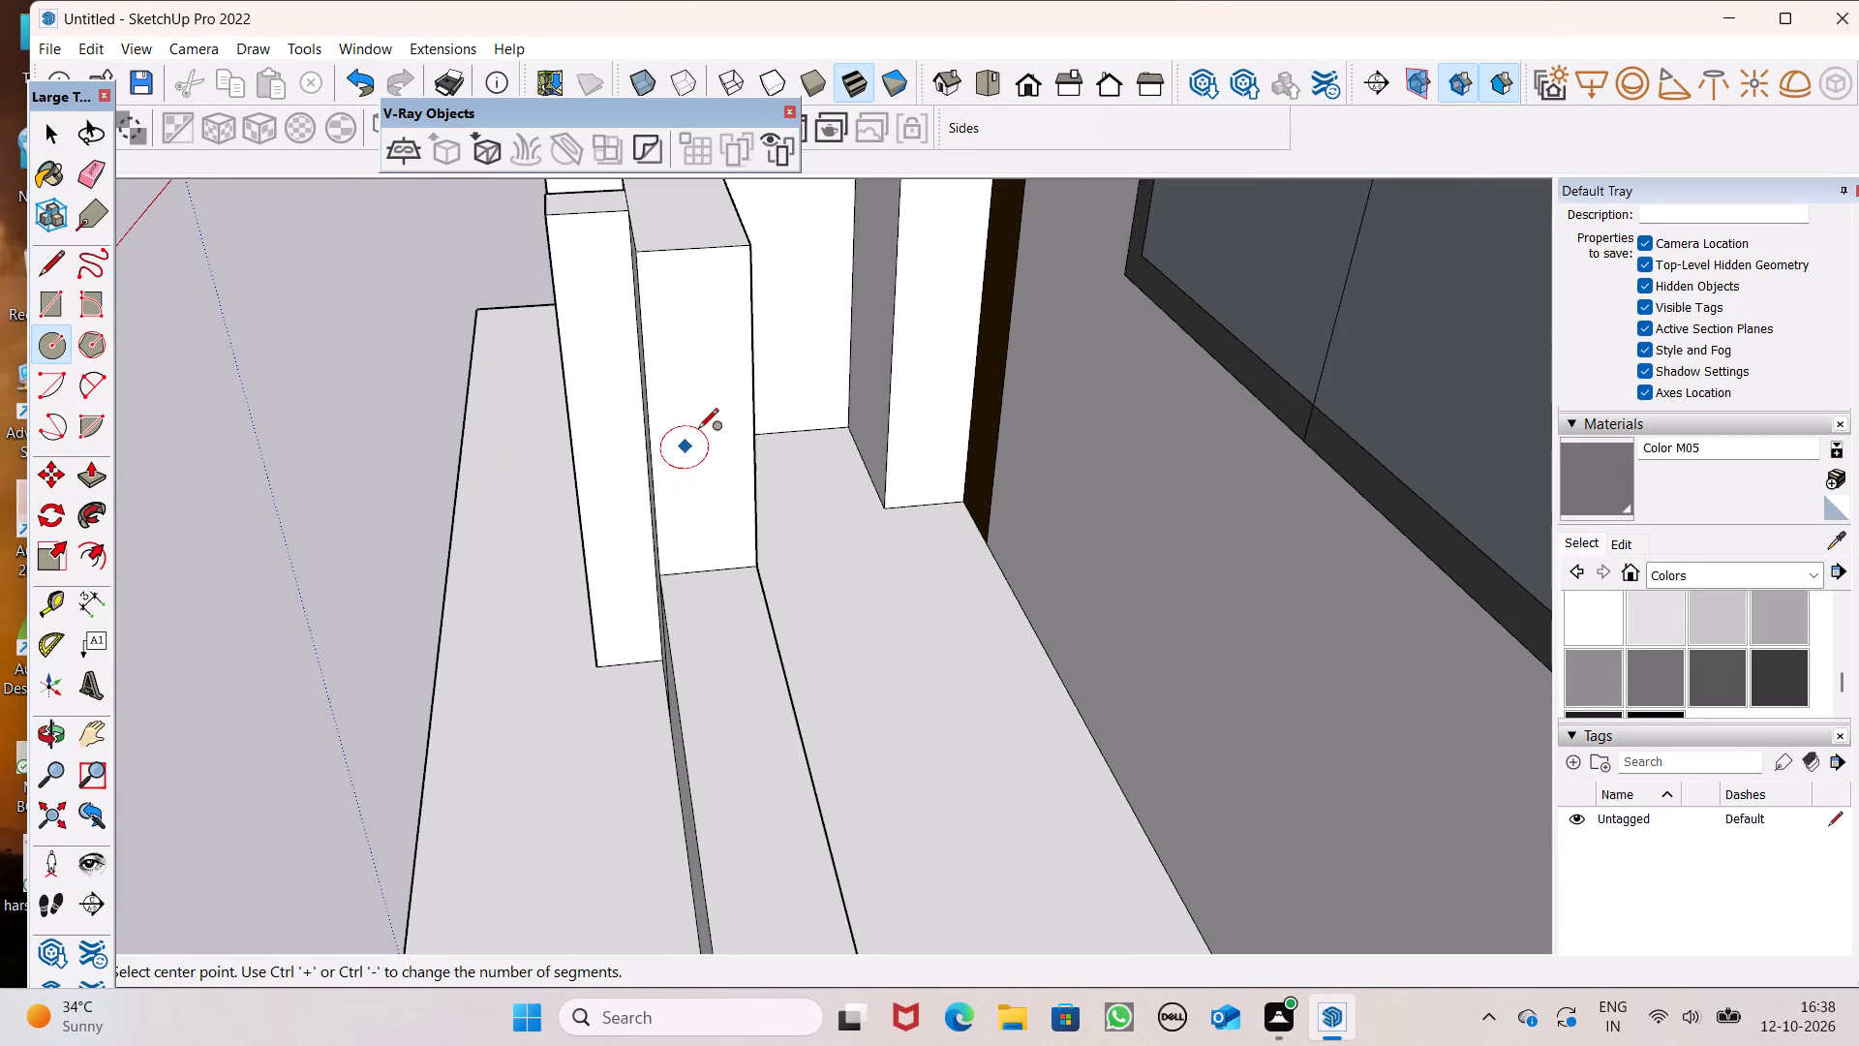
scroll(706, 296, up, 2)
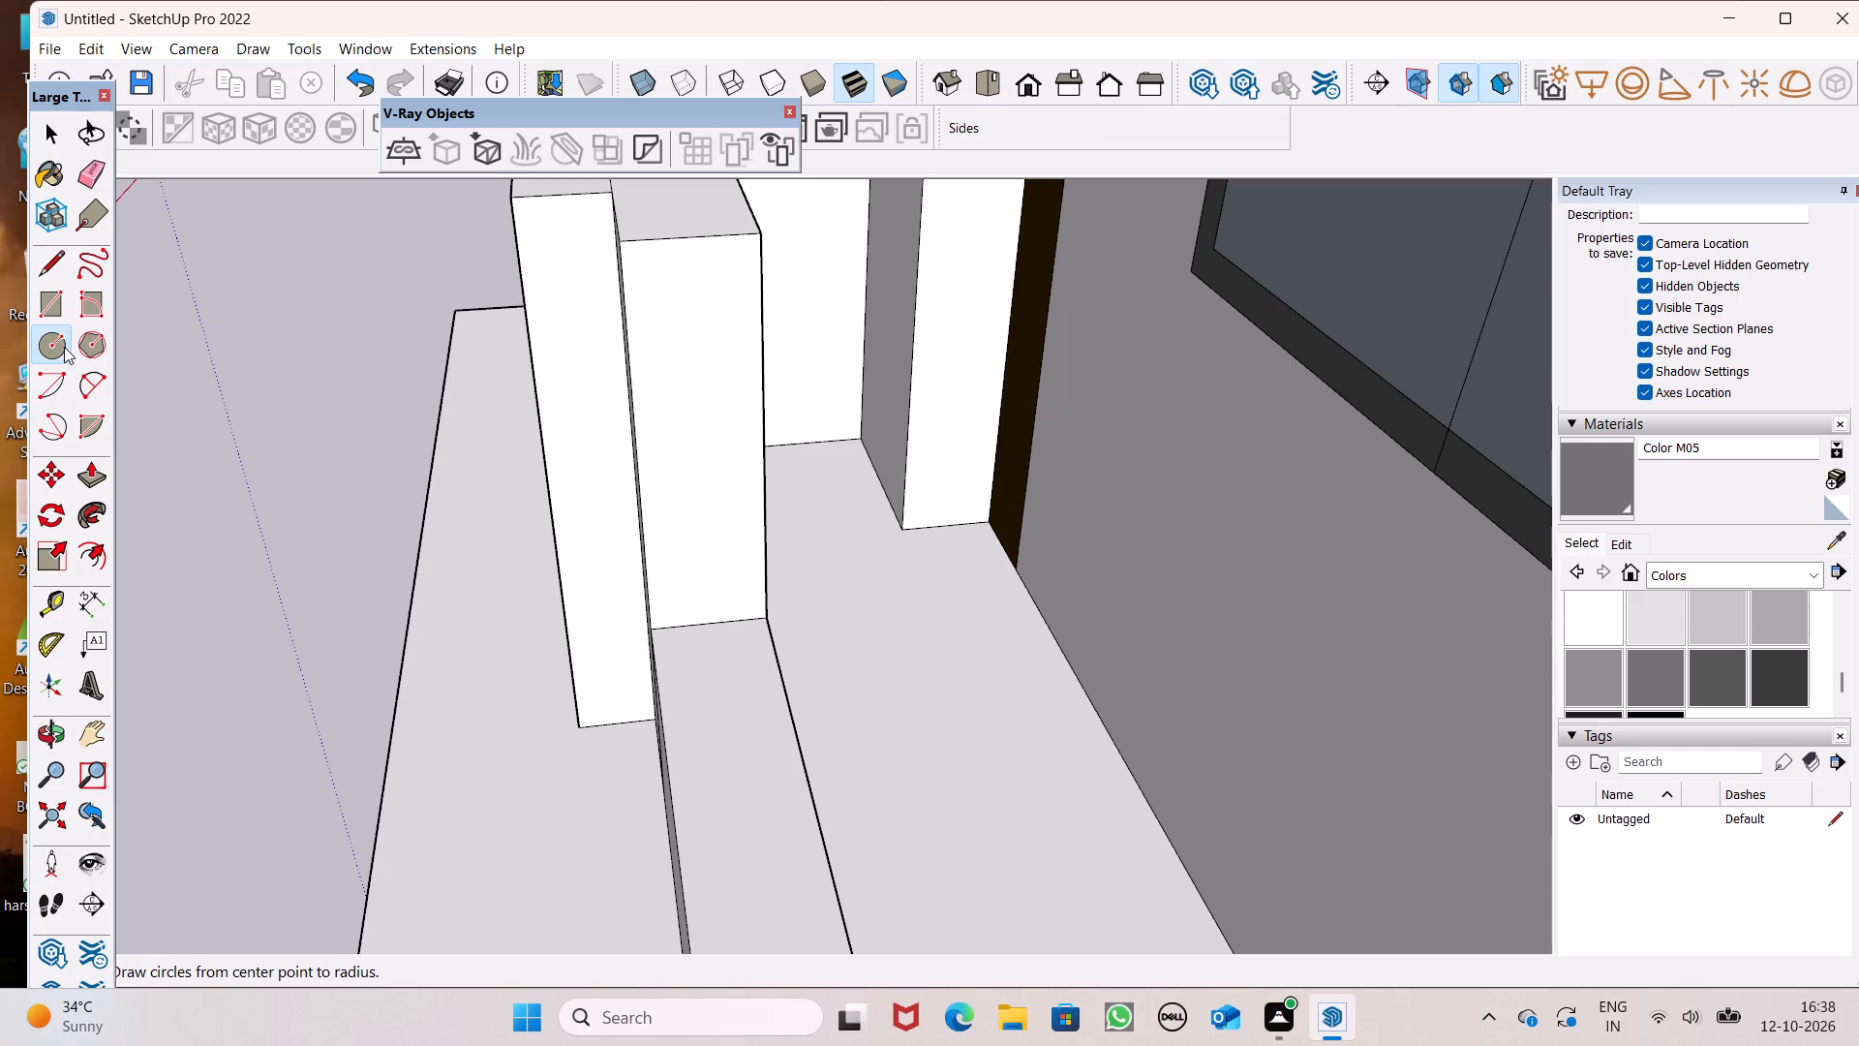
click(60, 268)
scroll(648, 277, up, 3)
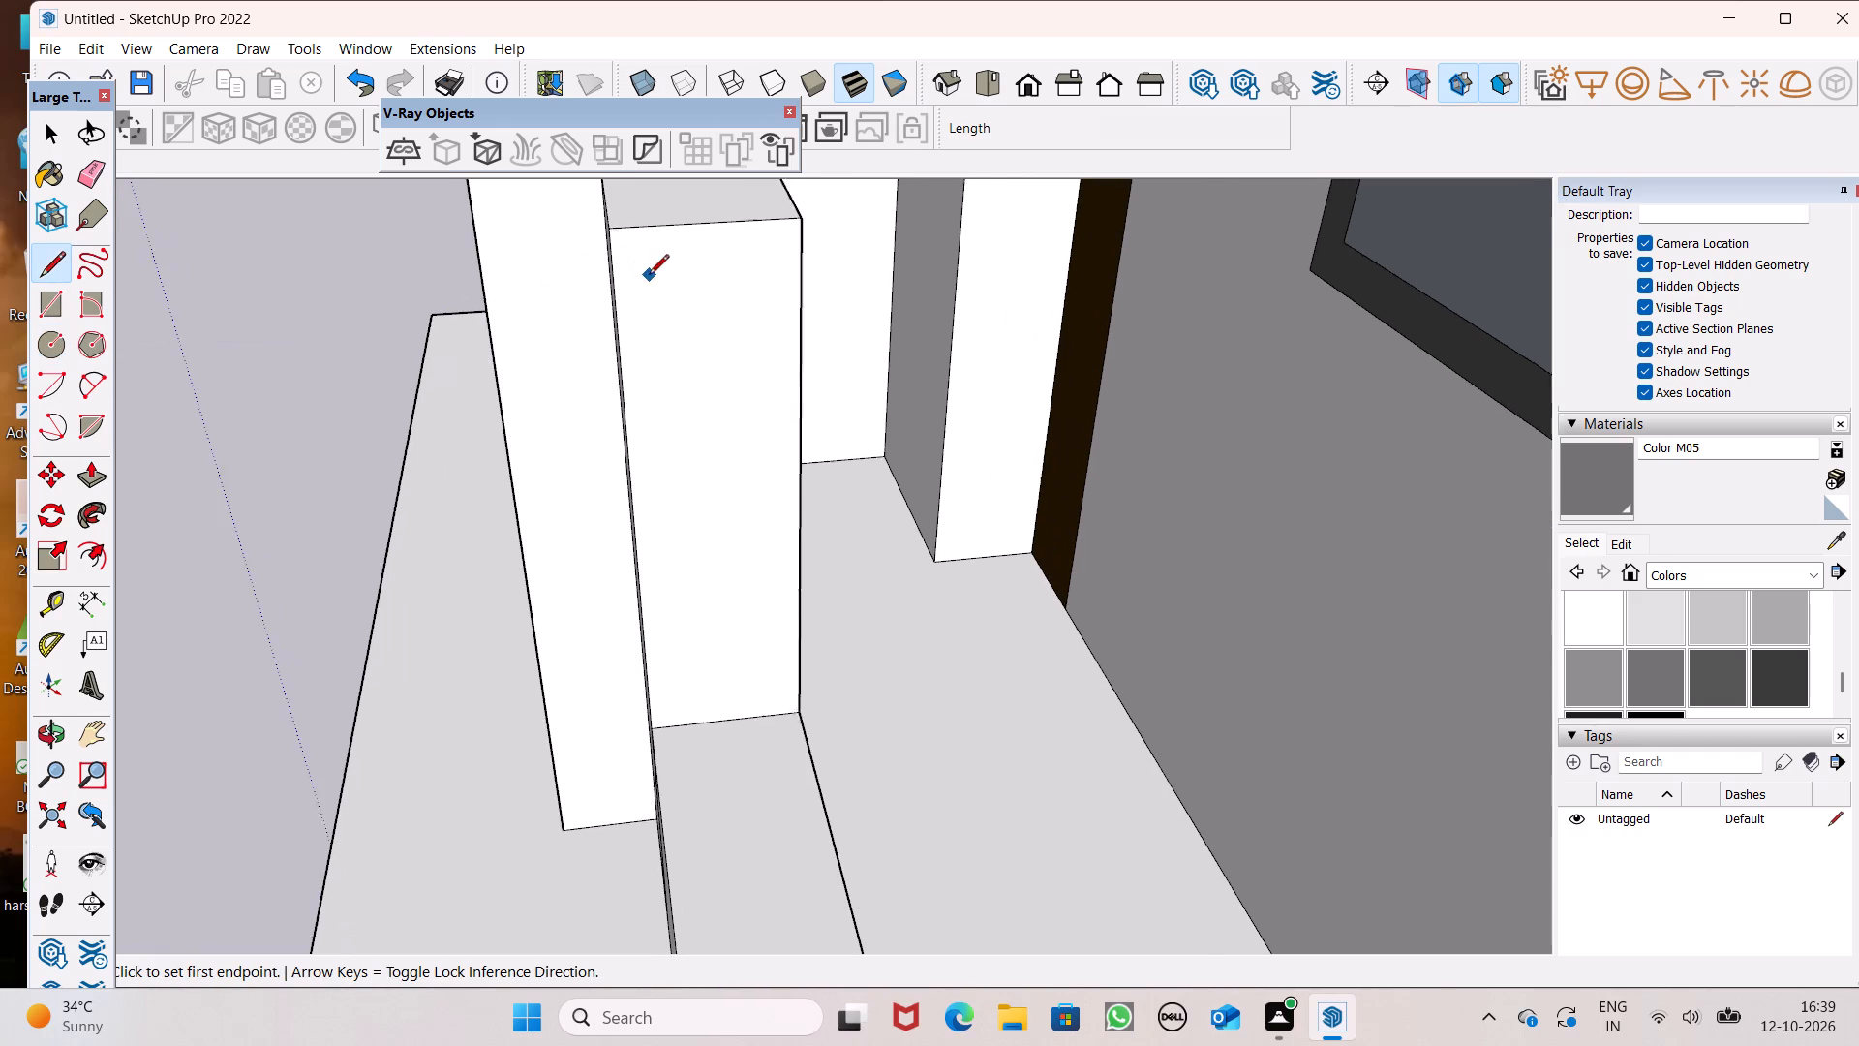
scroll(649, 276, up, 1)
click(615, 284)
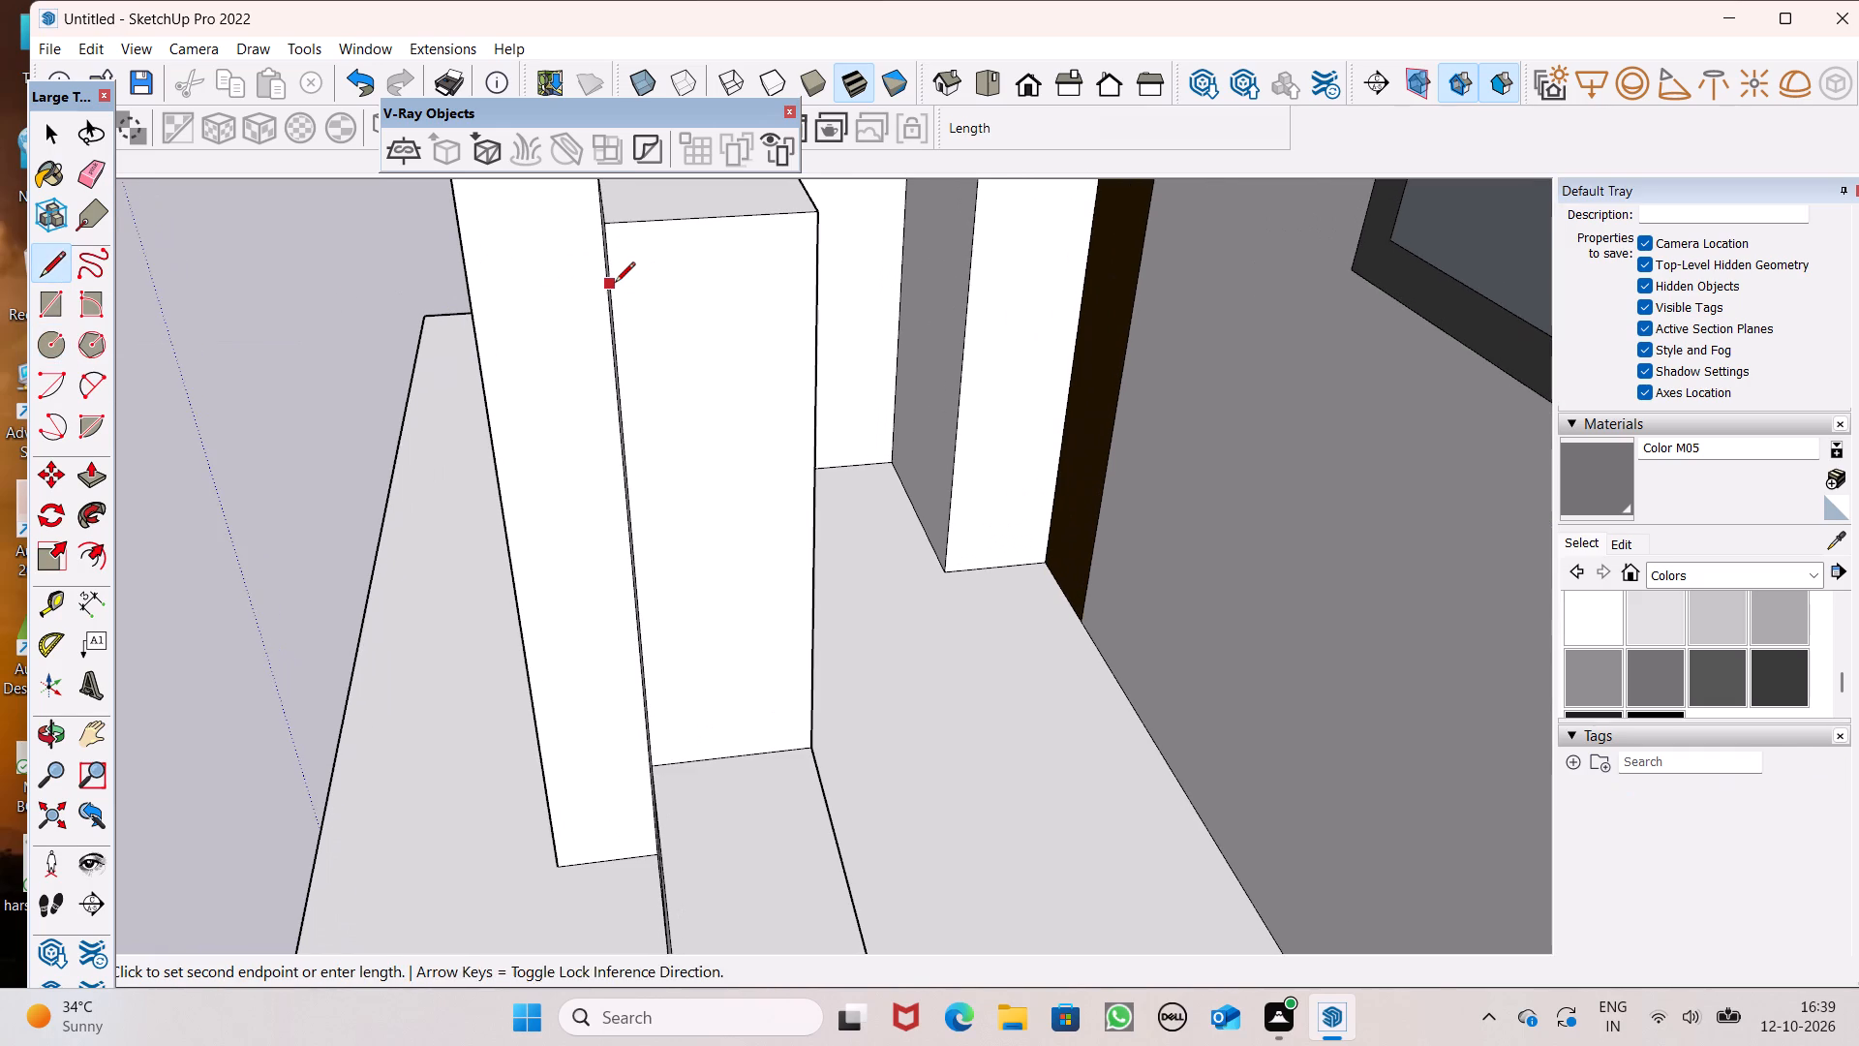
click(814, 284)
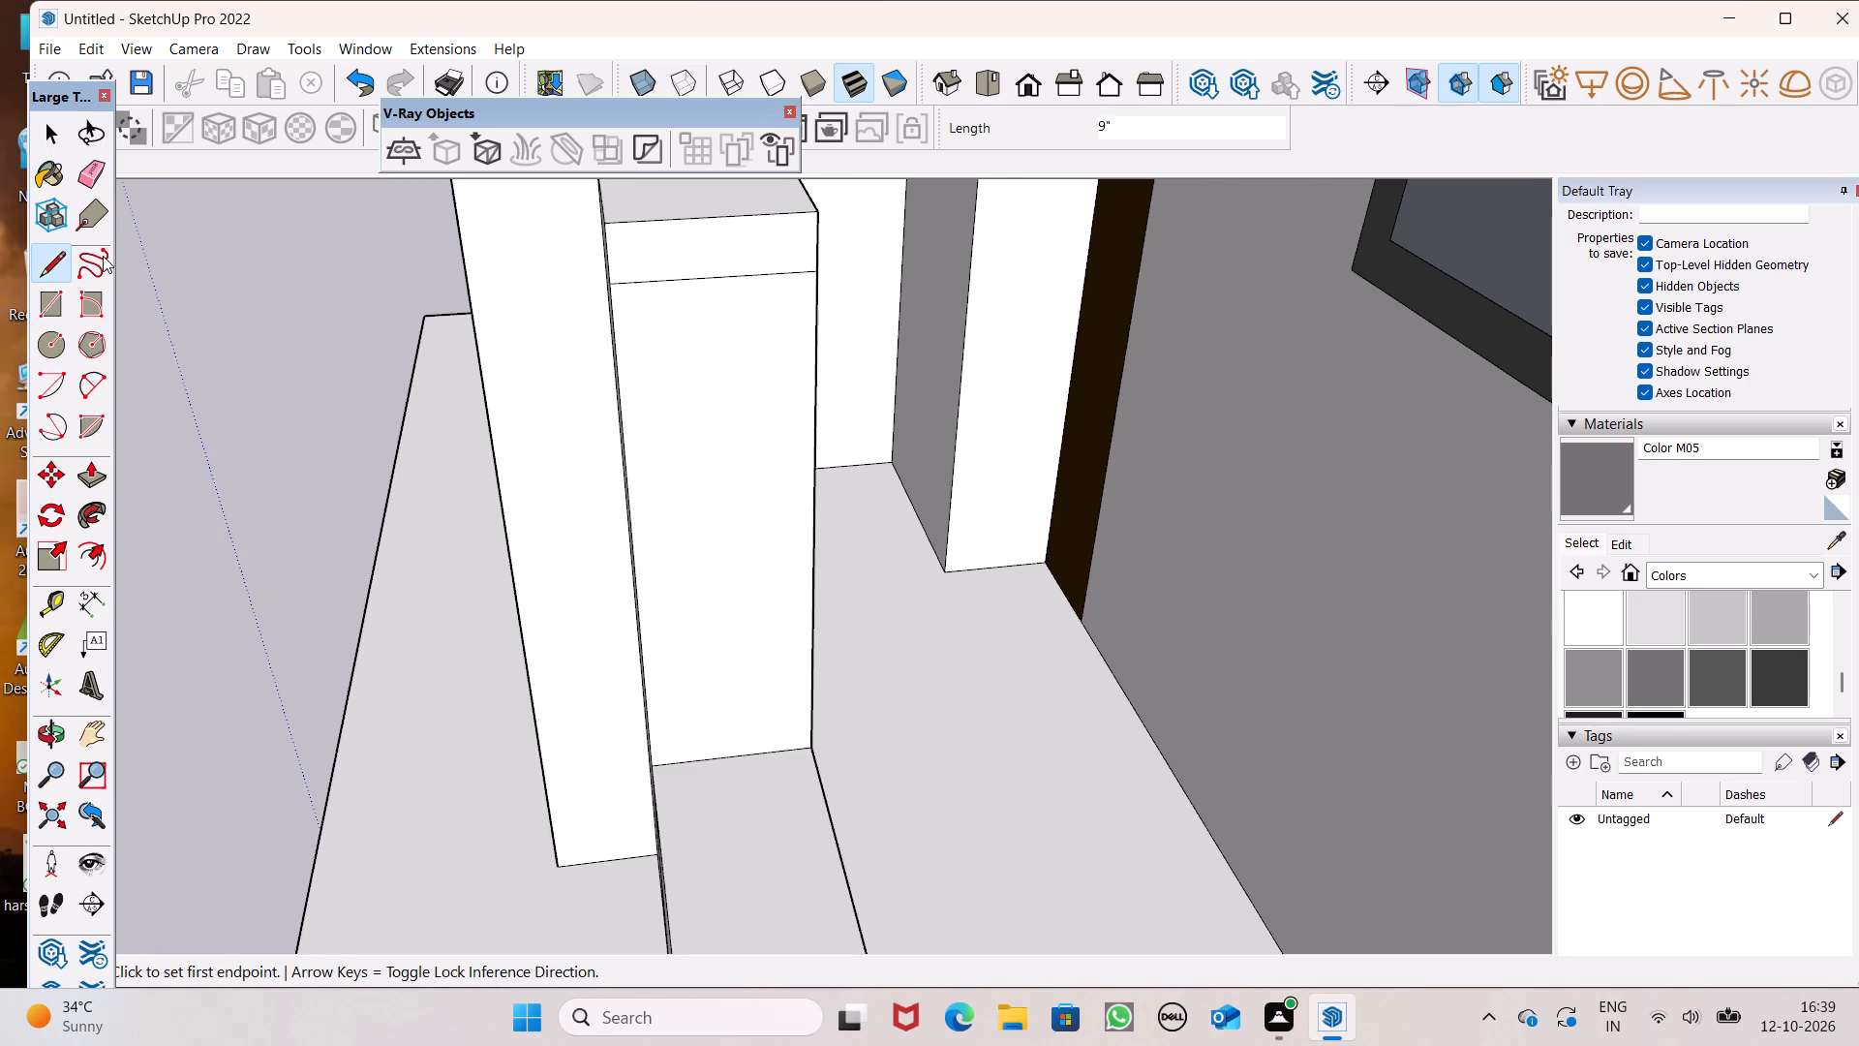
Draw a circle of about 1 13/16" radius on the wall's end face, just above the top of the lowered section.
click(54, 346)
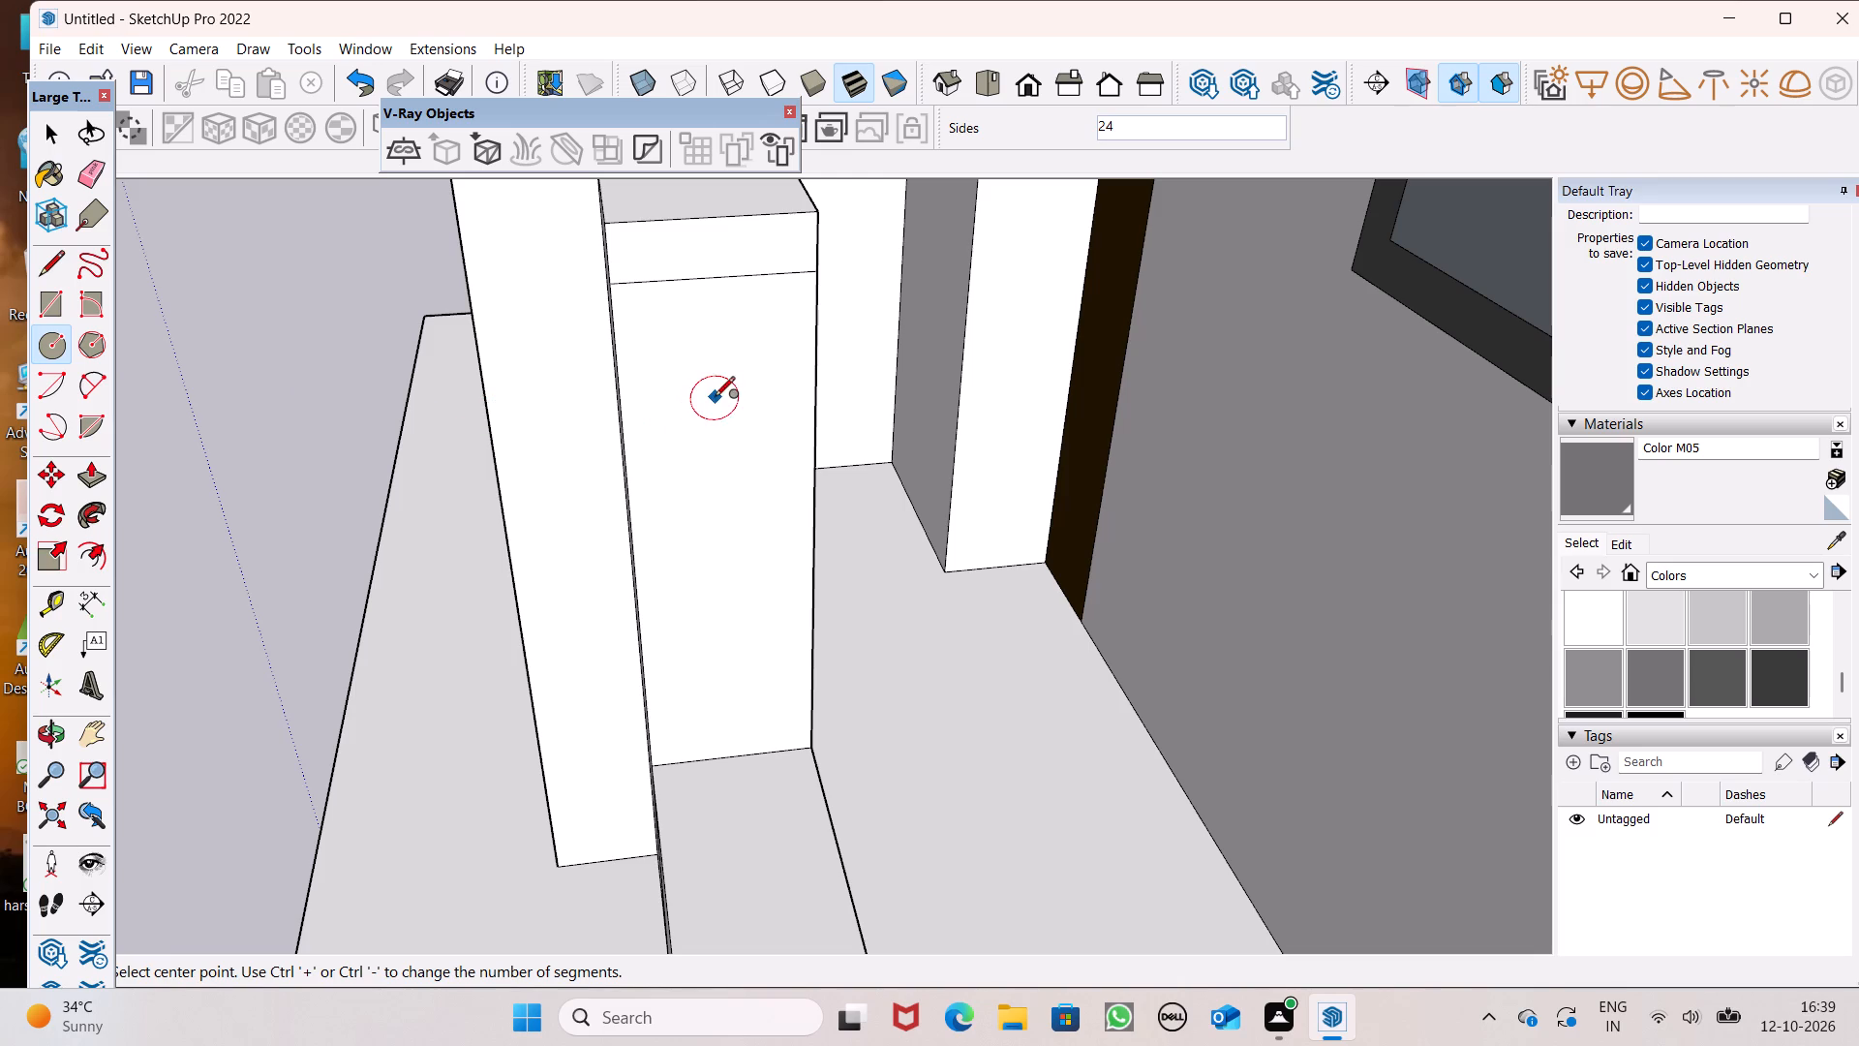
scroll(697, 394, down, 2)
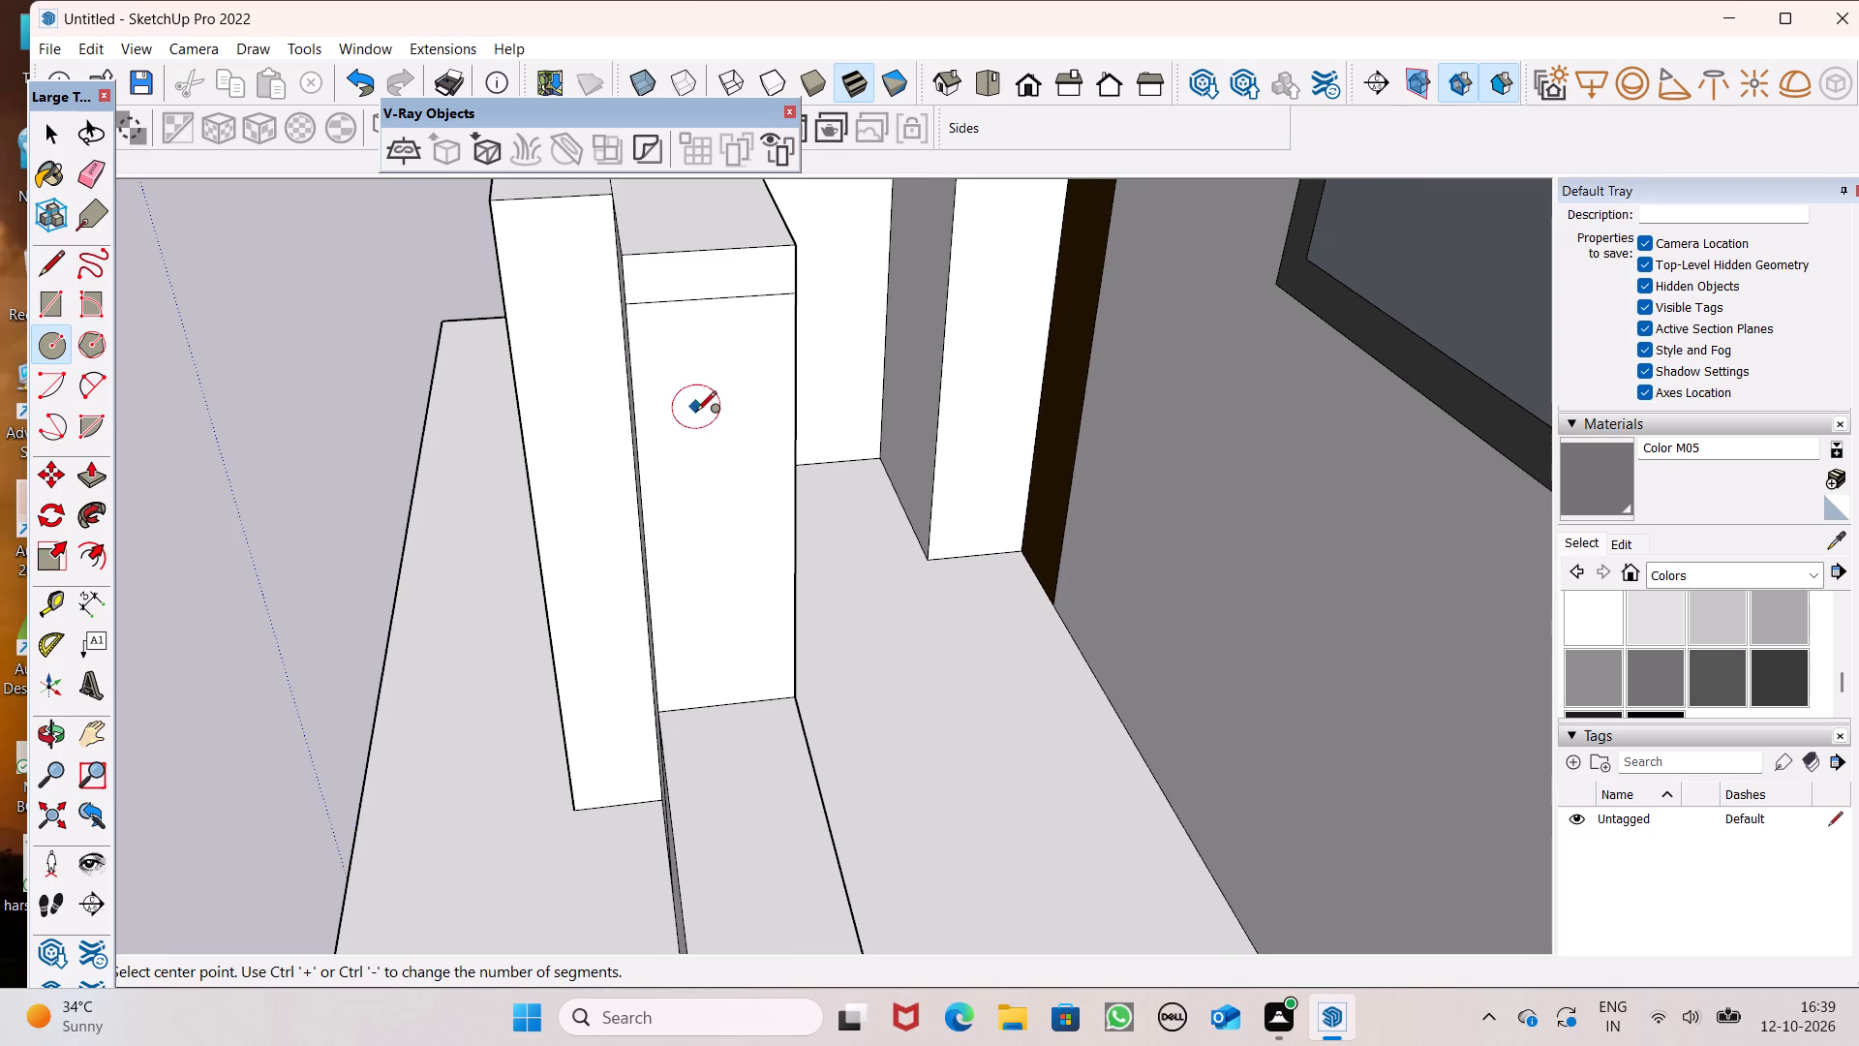
scroll(751, 665, up, 2)
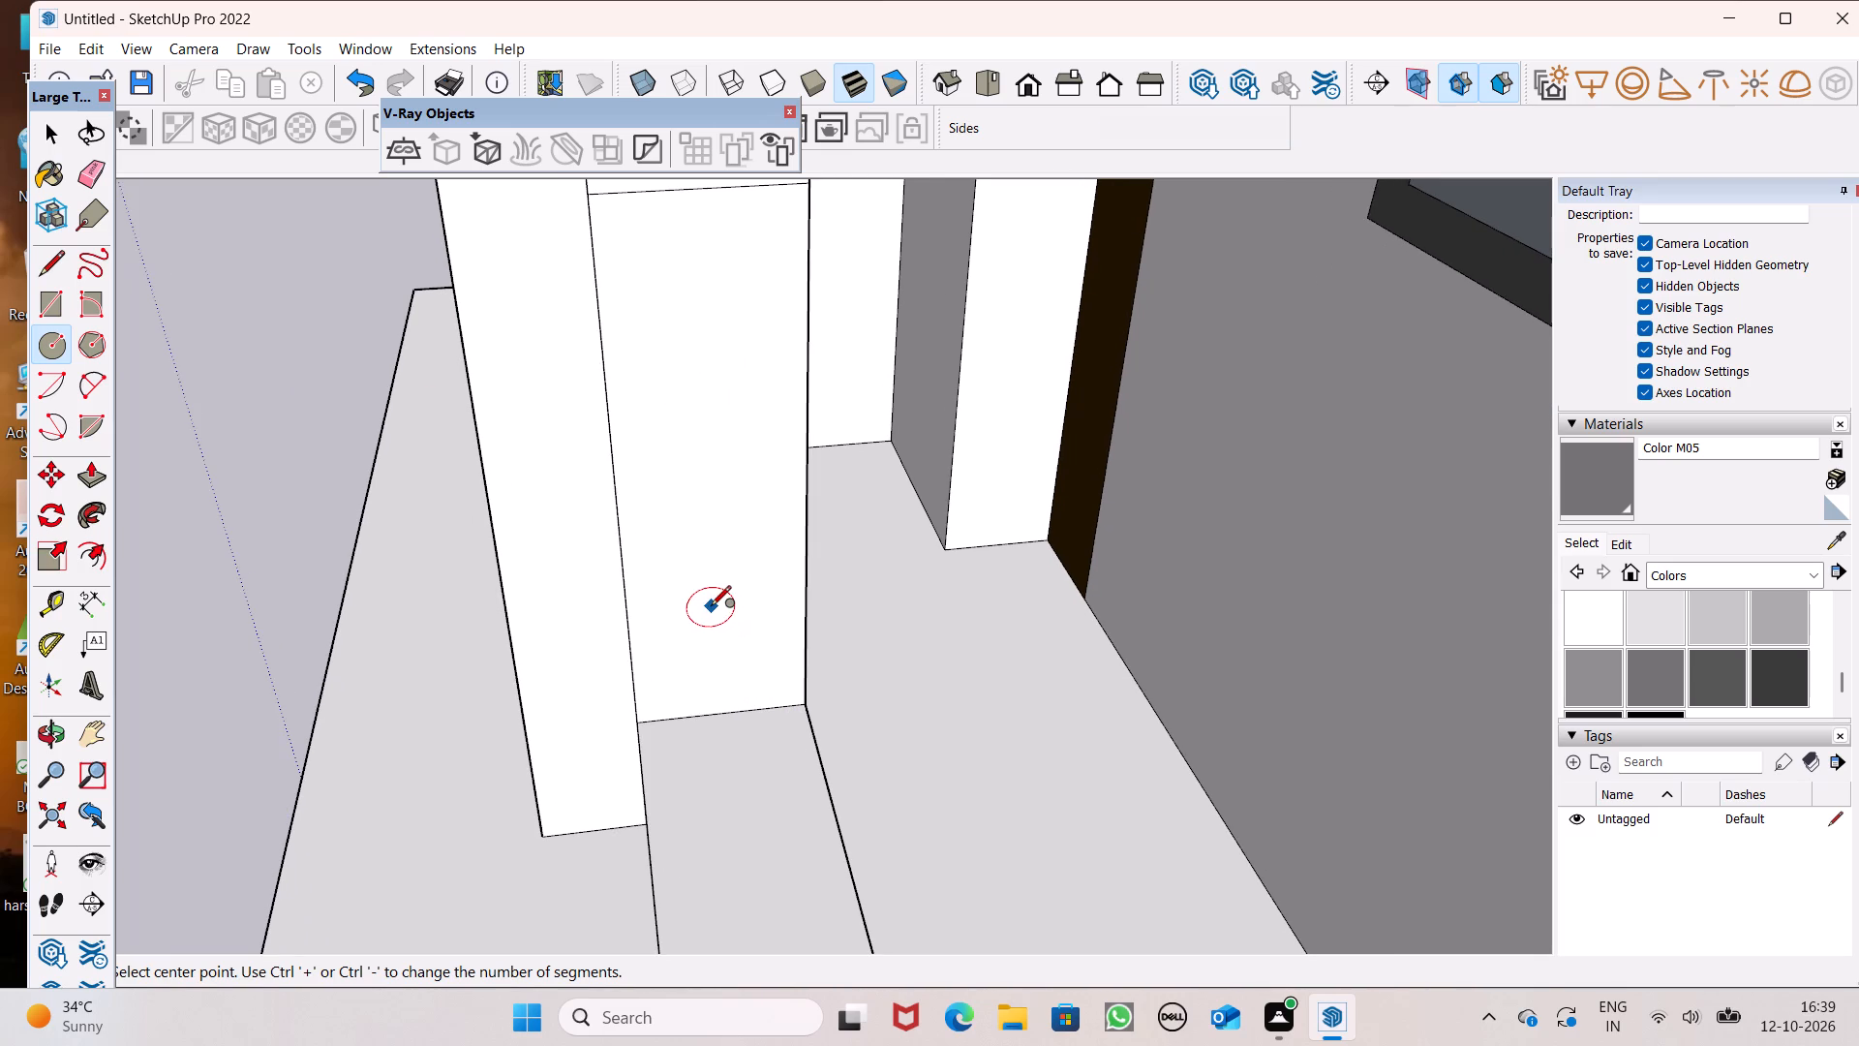
click(708, 599)
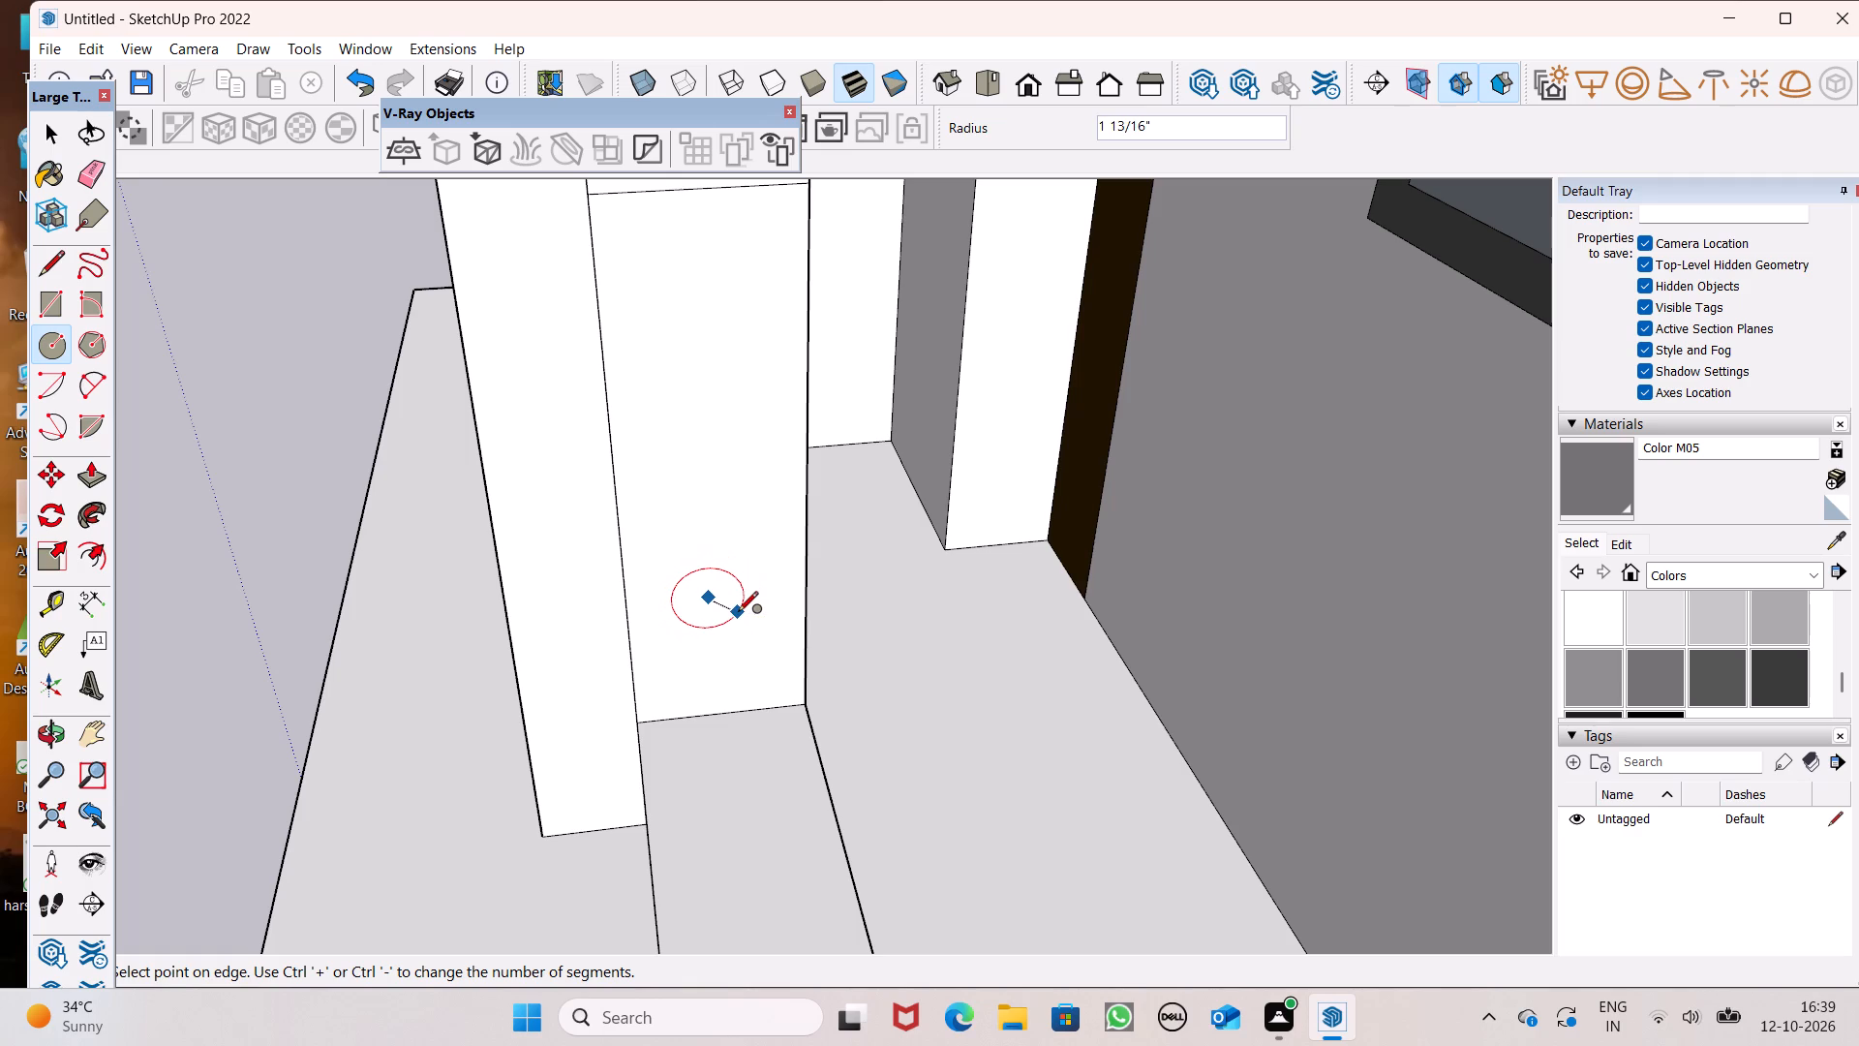
click(738, 613)
scroll(753, 604, down, 2)
middle_drag(791, 718, 748, 642)
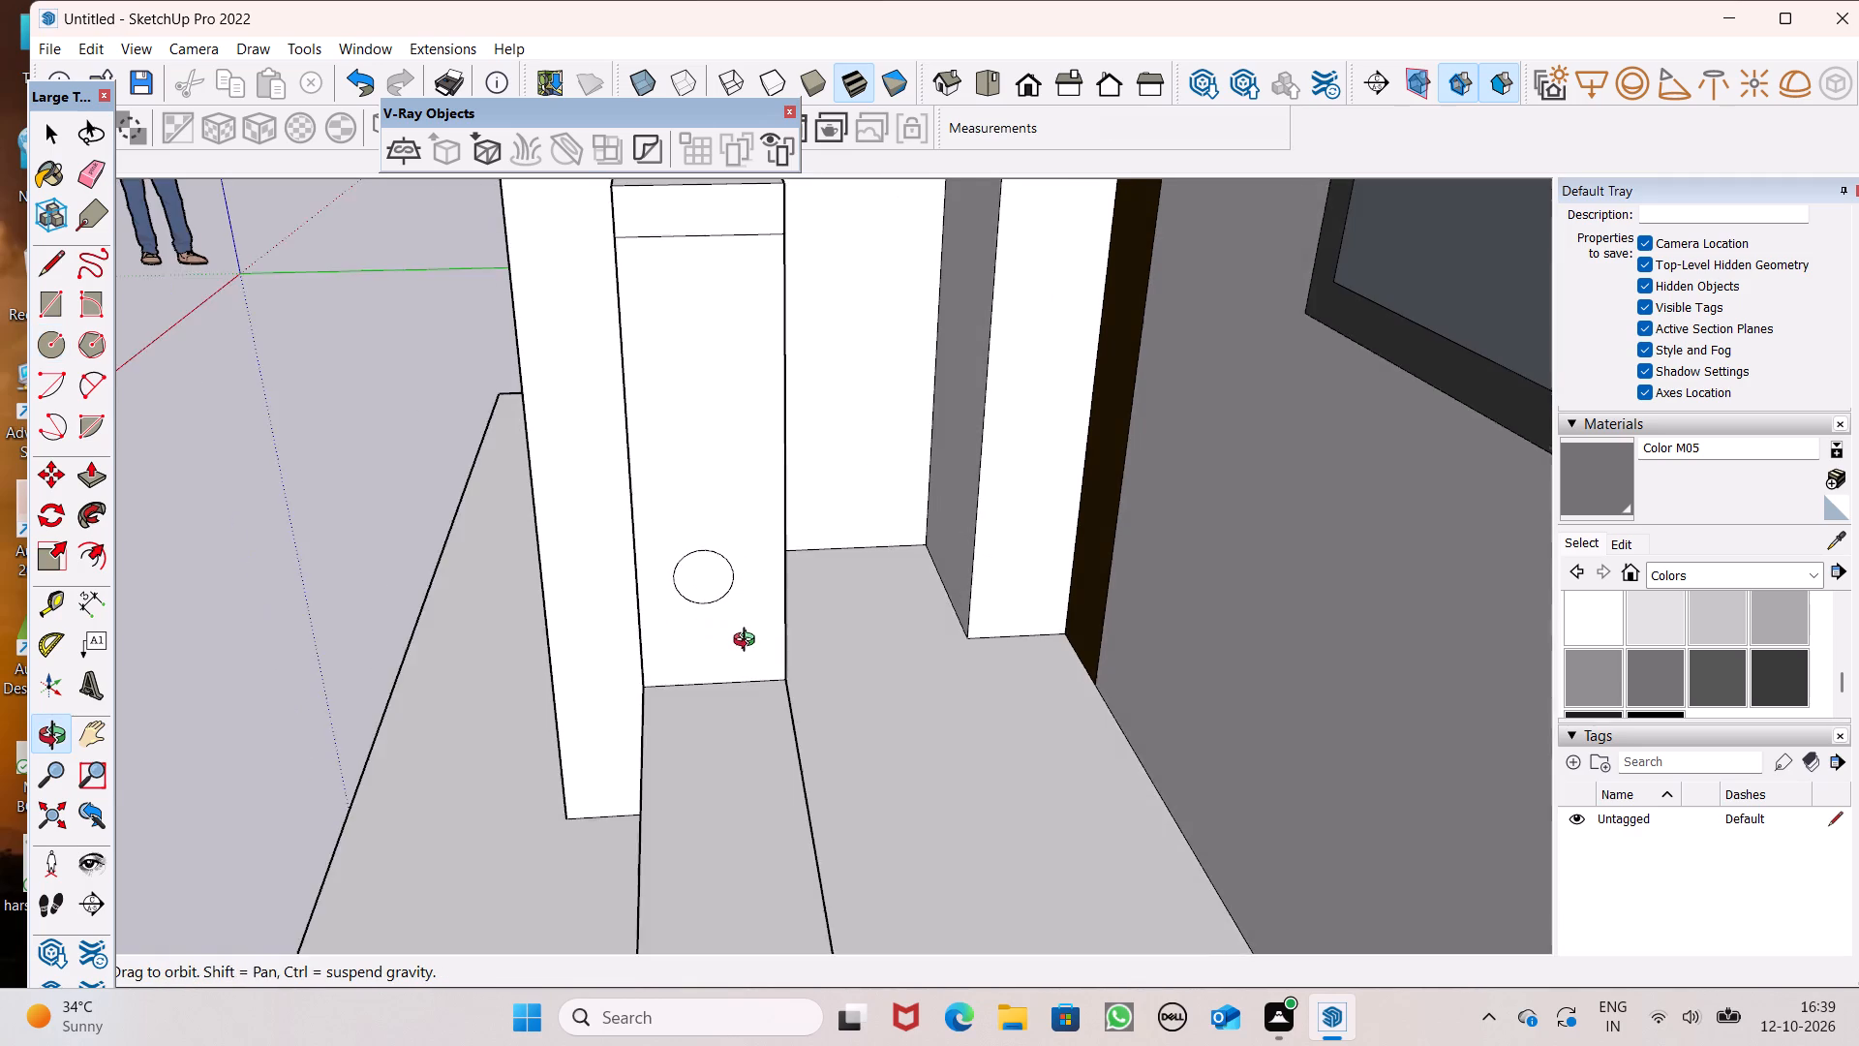
Move the circle on the wall's end face so it sits centred between the face's side edges.
middle_drag(748, 642, 742, 611)
key(space)
double_click(704, 565)
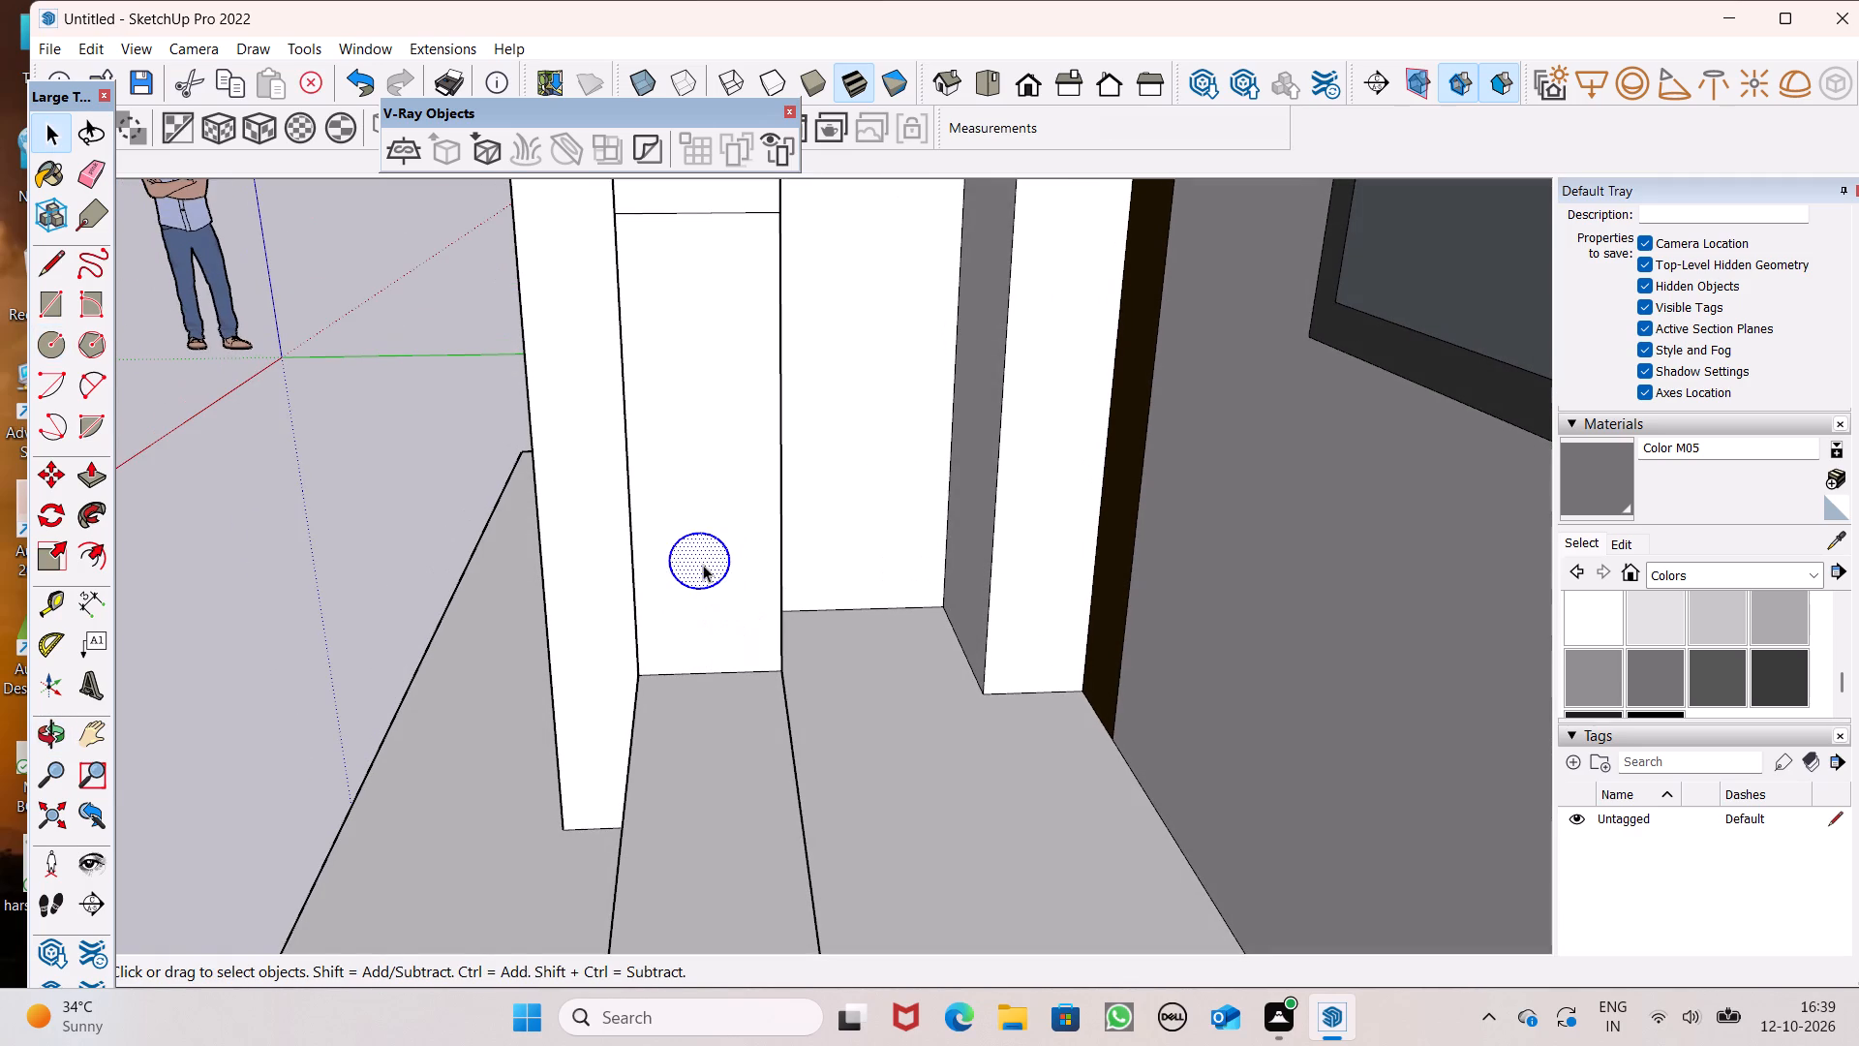
key(m)
key(Return)
click(702, 567)
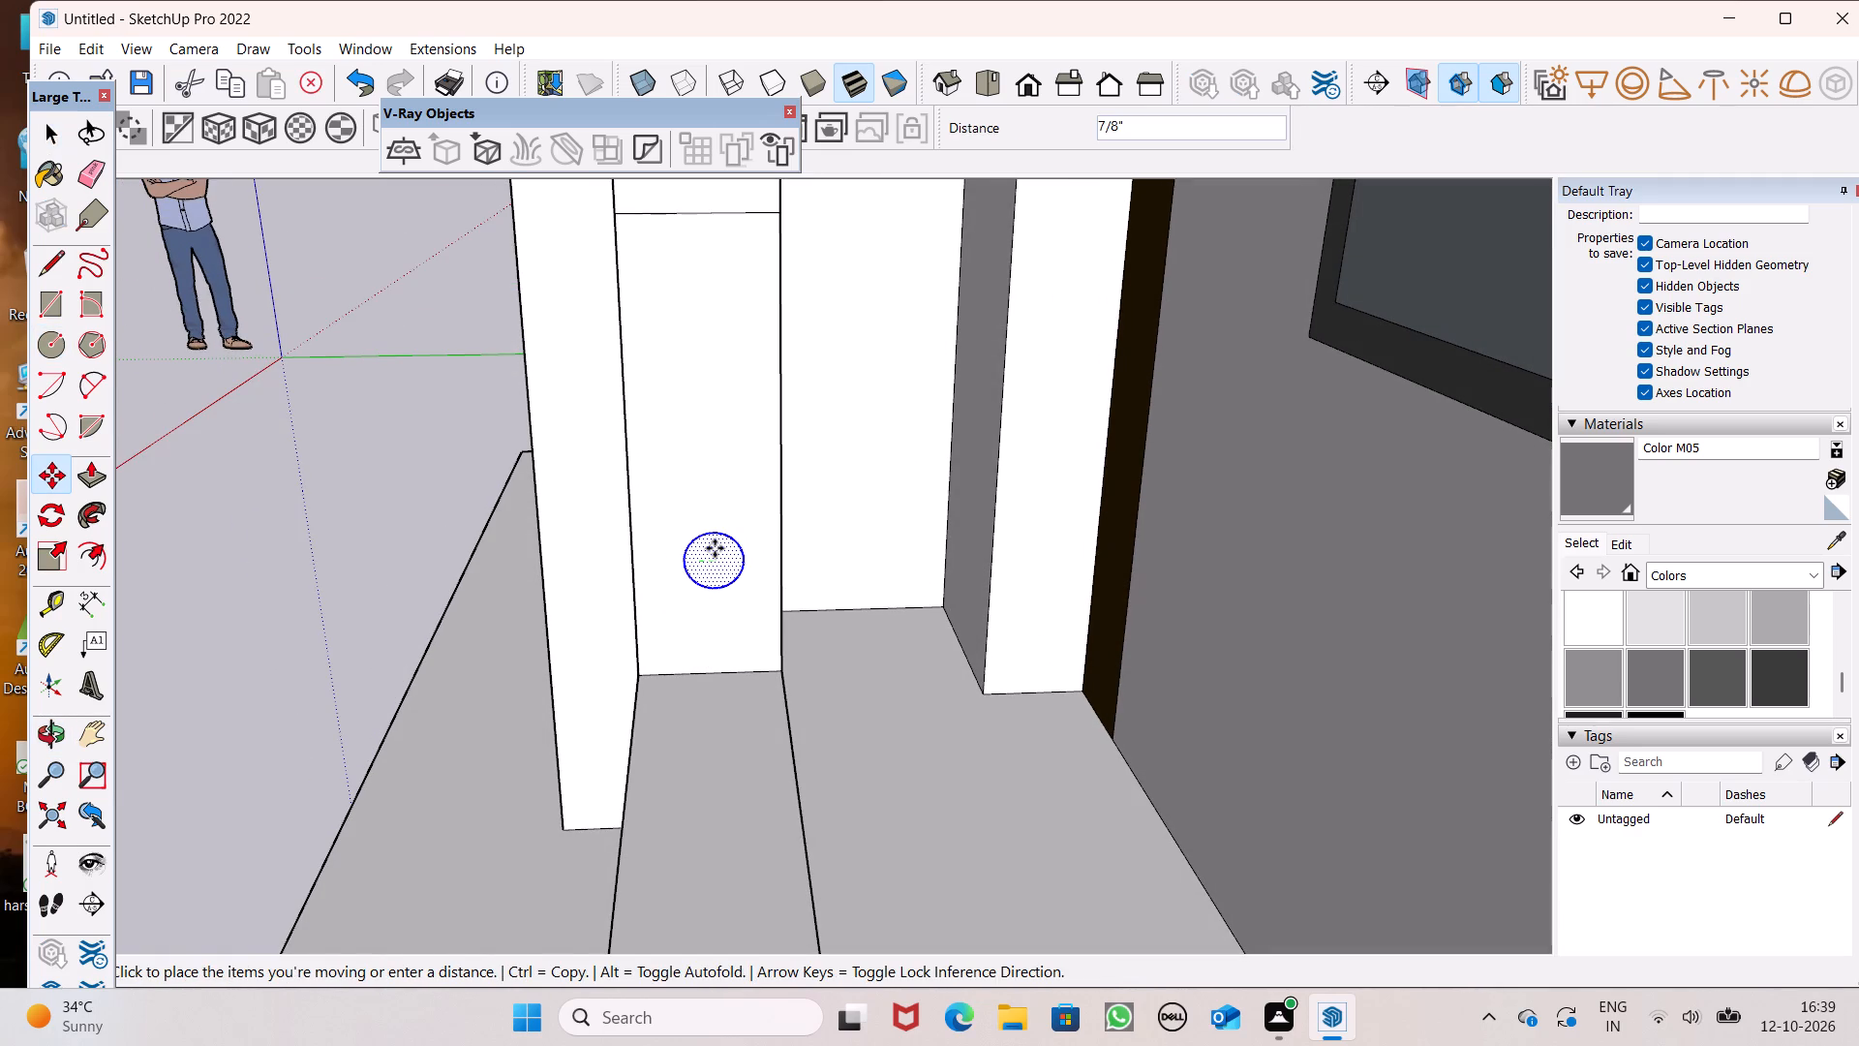
scroll(707, 571, up, 2)
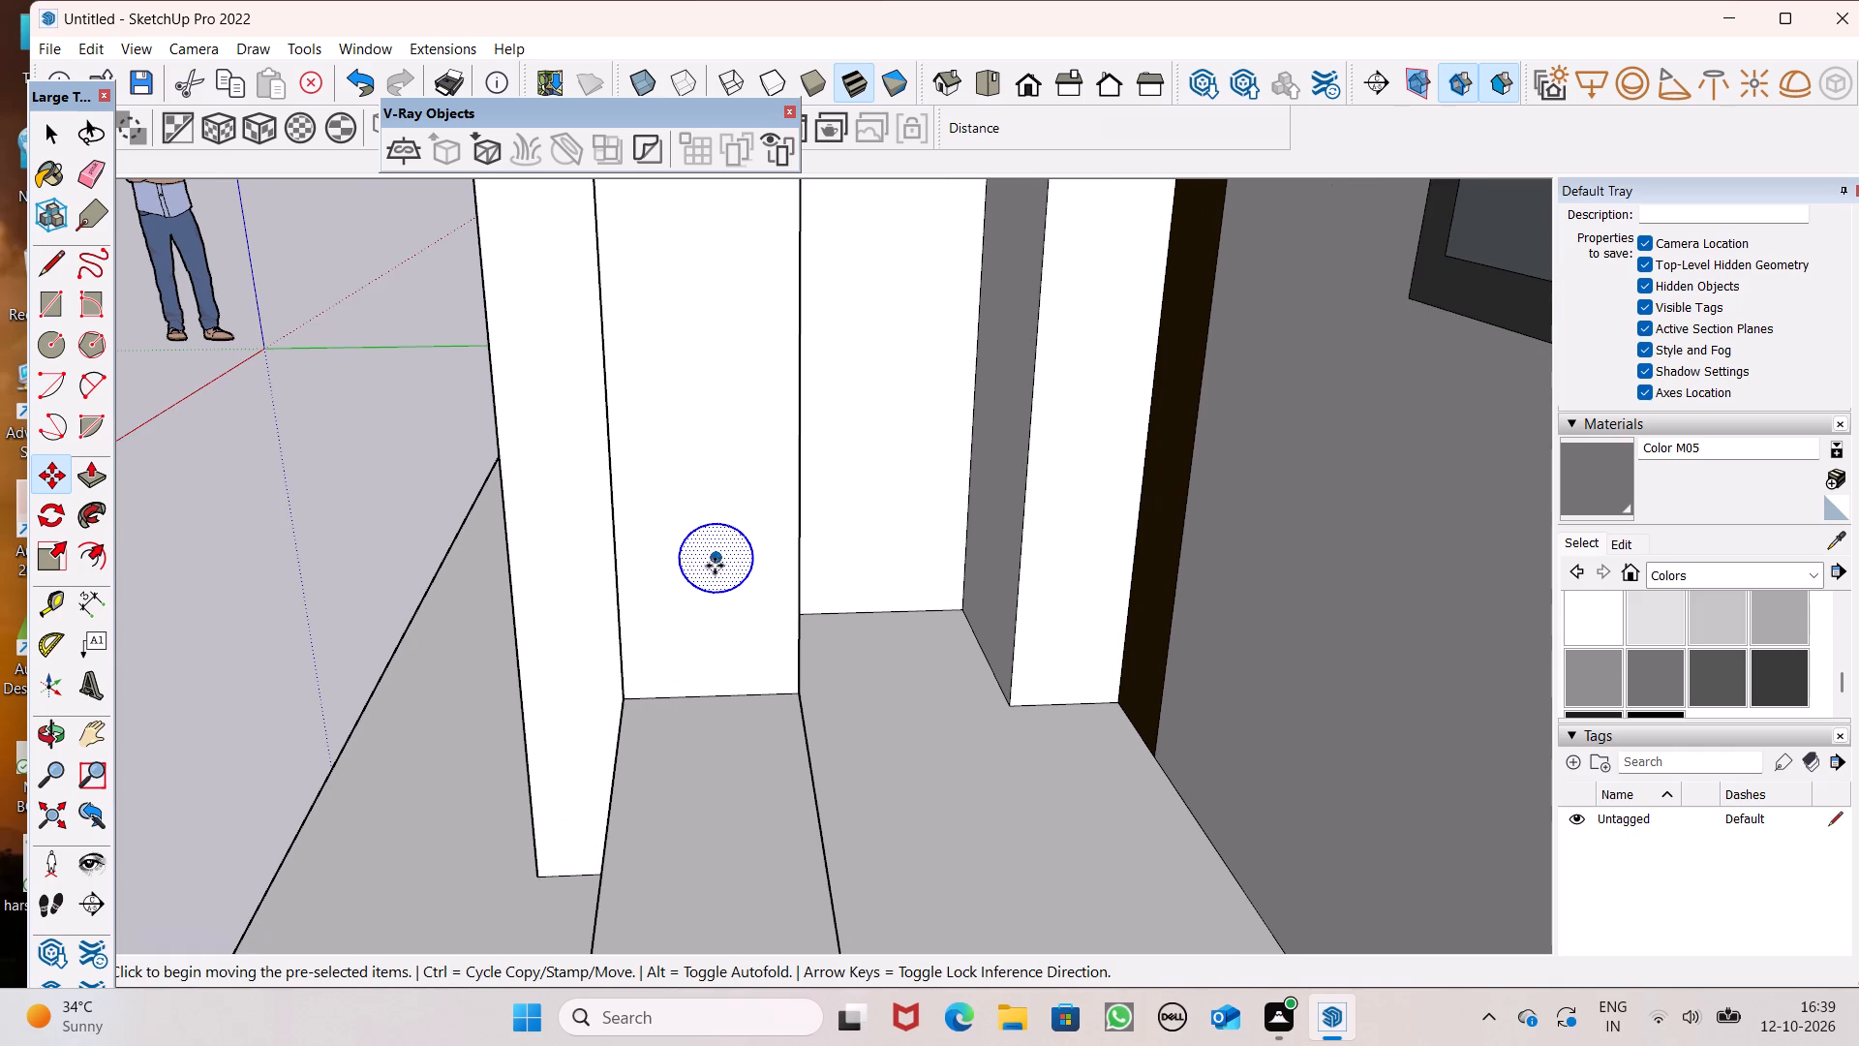
drag(716, 559, 708, 571)
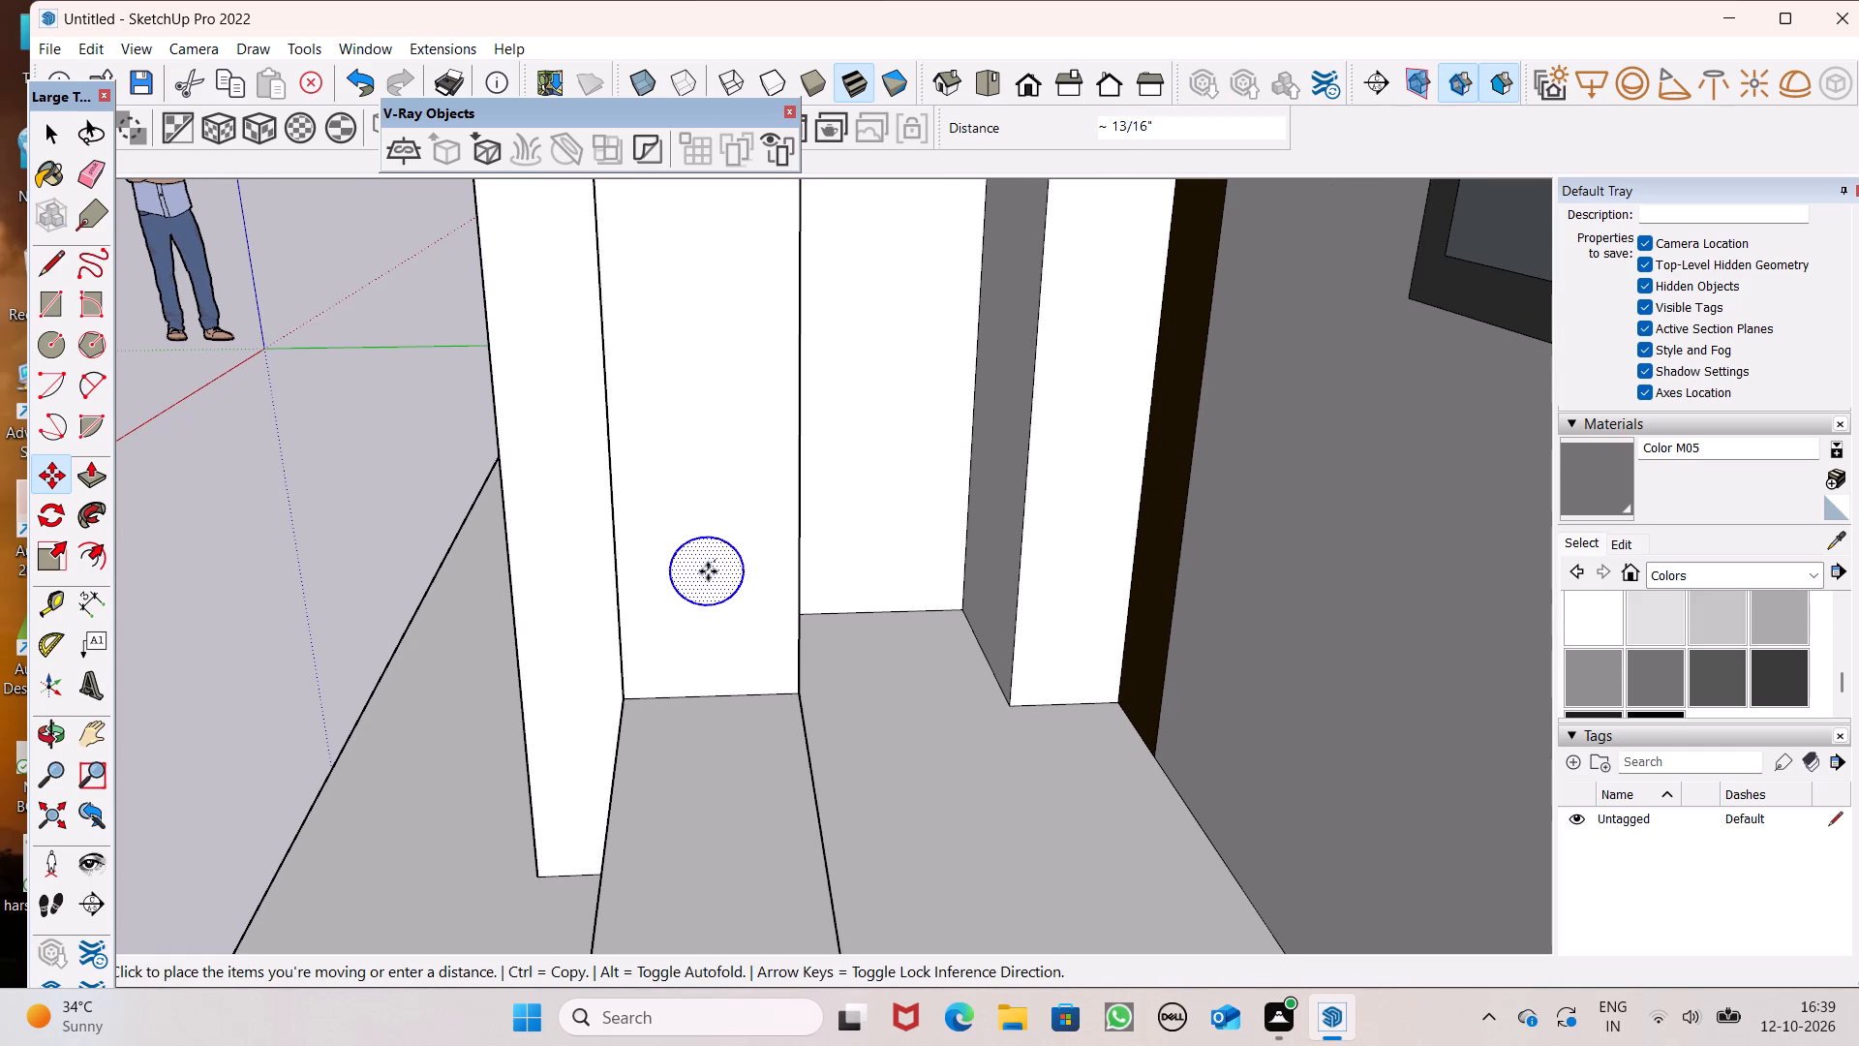
drag(708, 571, 708, 561)
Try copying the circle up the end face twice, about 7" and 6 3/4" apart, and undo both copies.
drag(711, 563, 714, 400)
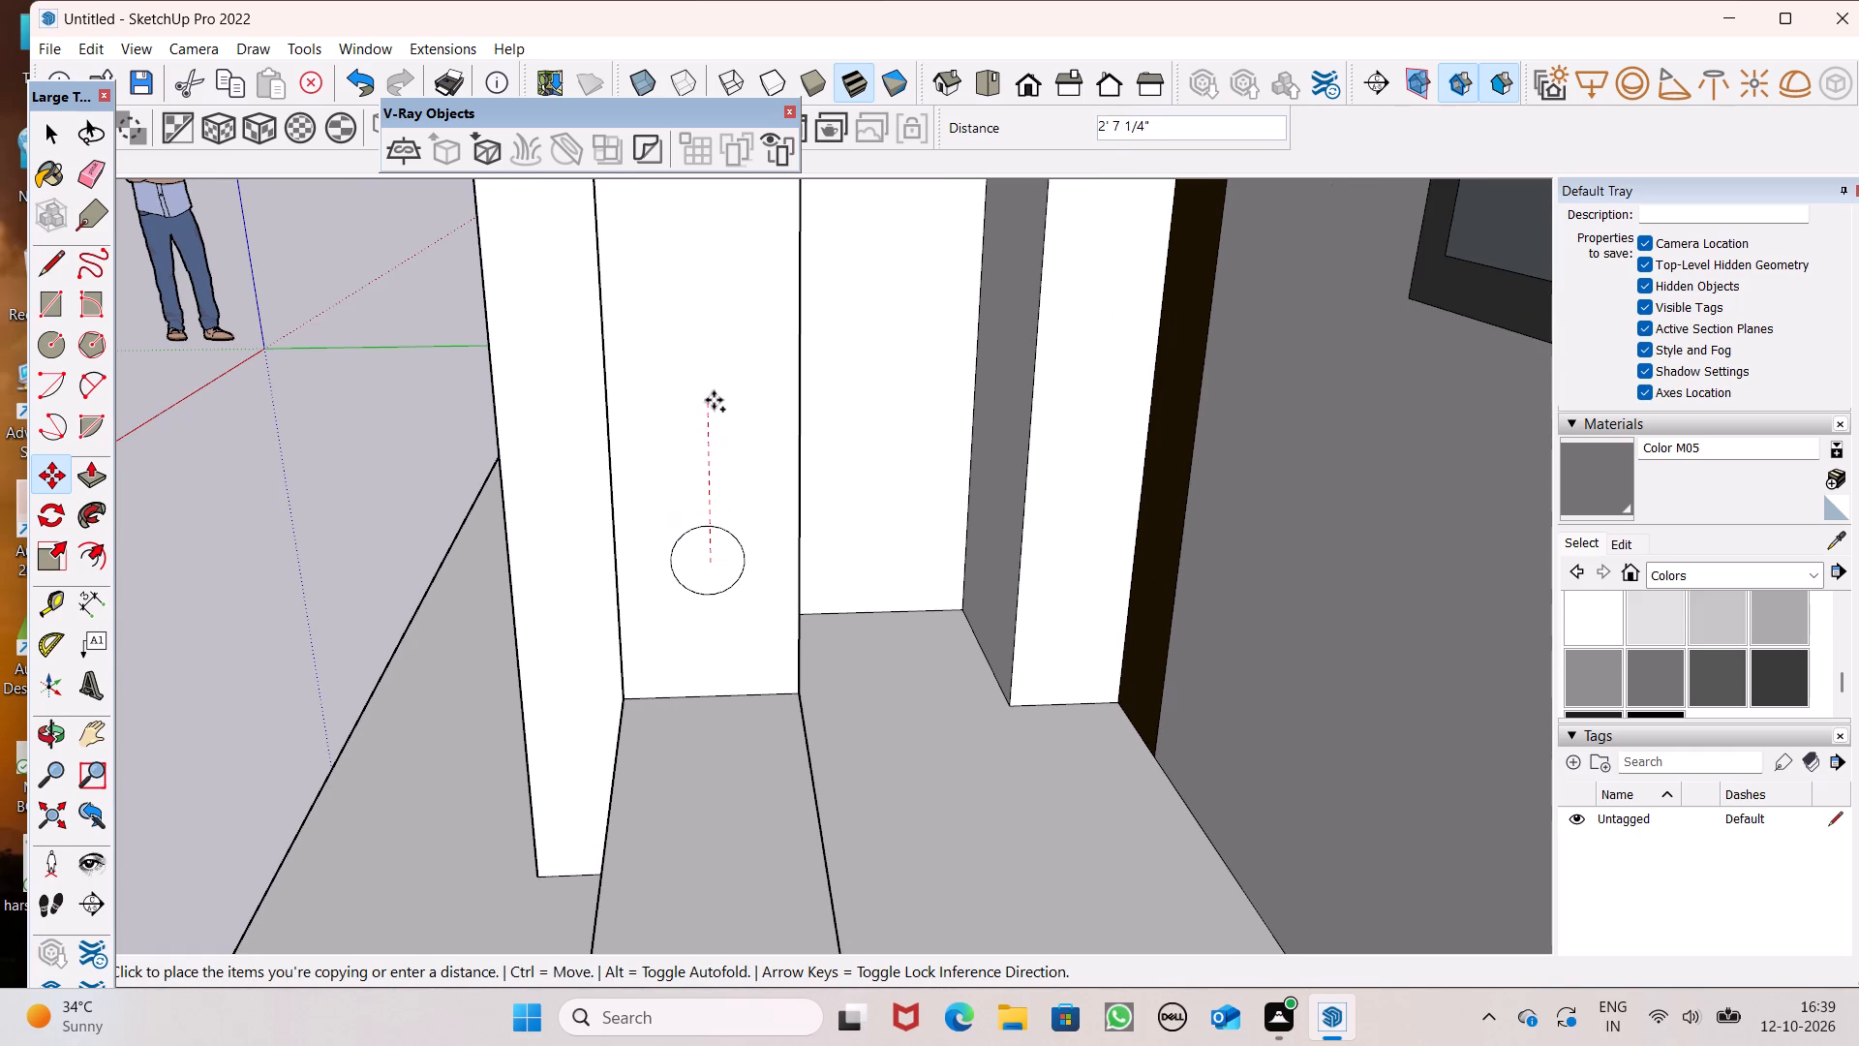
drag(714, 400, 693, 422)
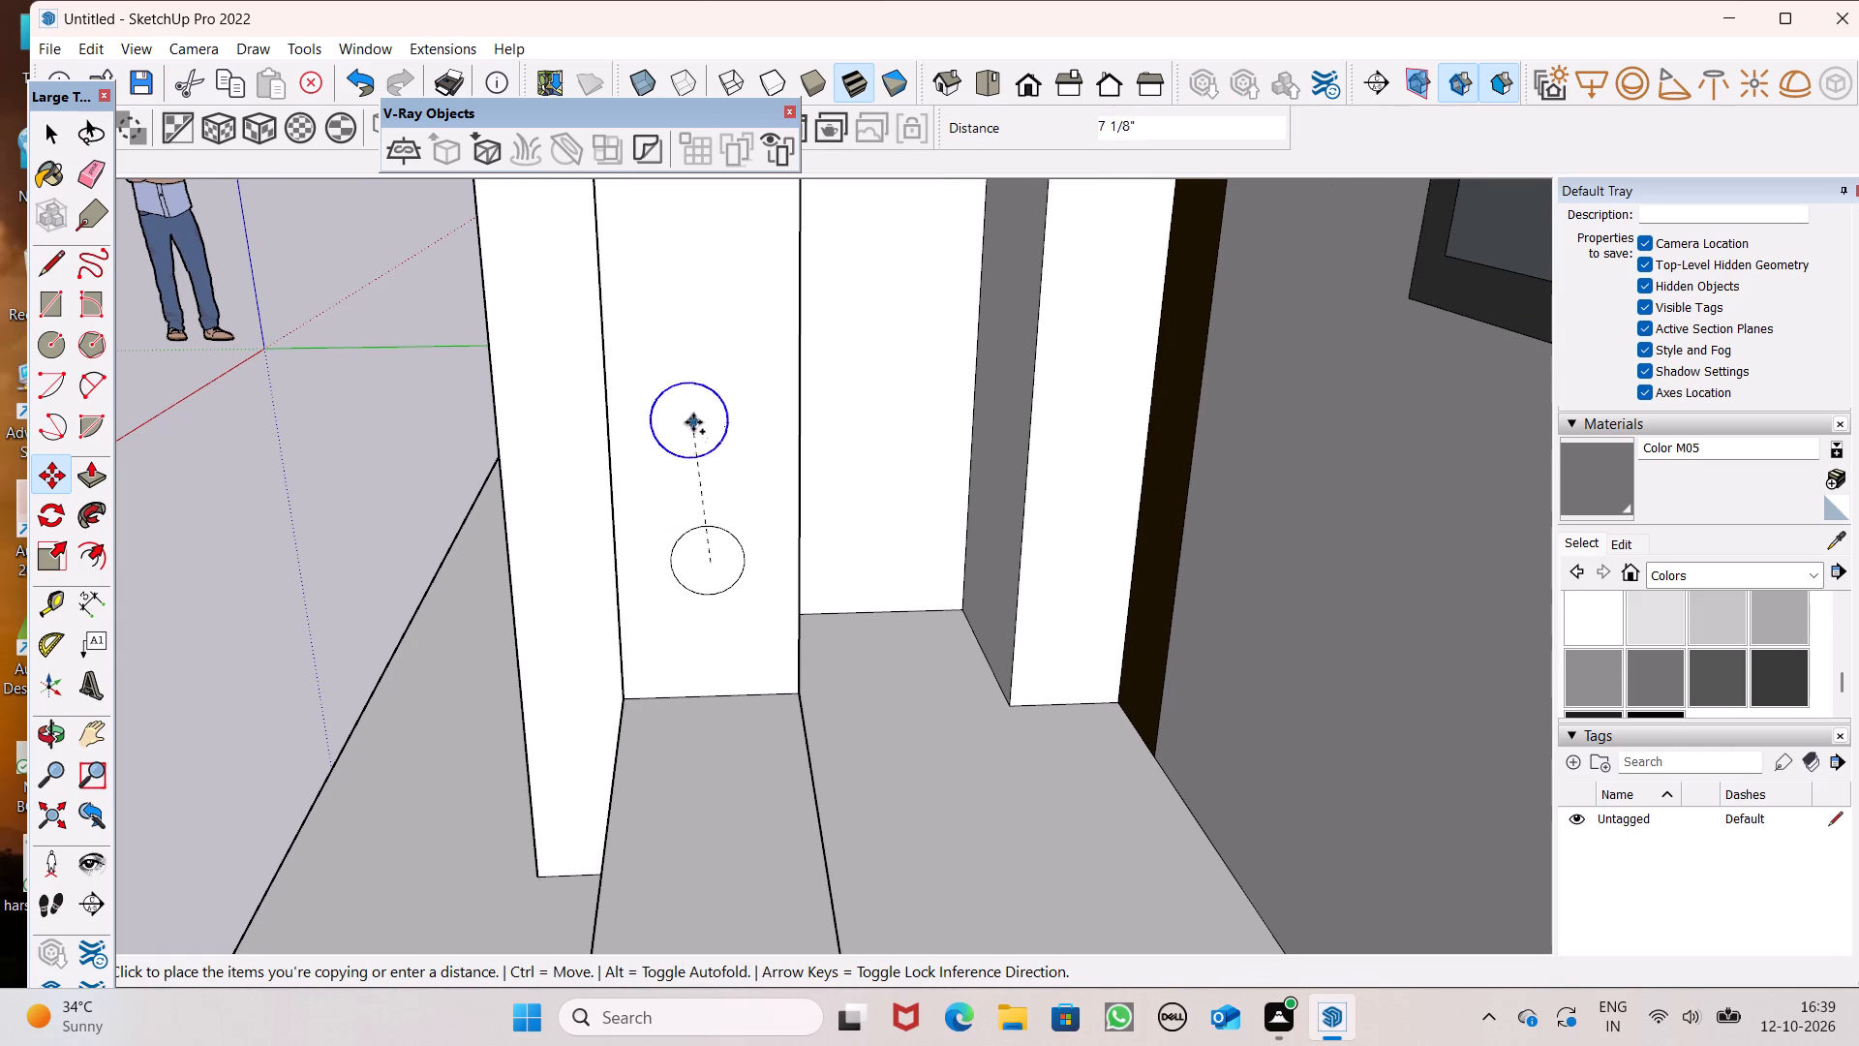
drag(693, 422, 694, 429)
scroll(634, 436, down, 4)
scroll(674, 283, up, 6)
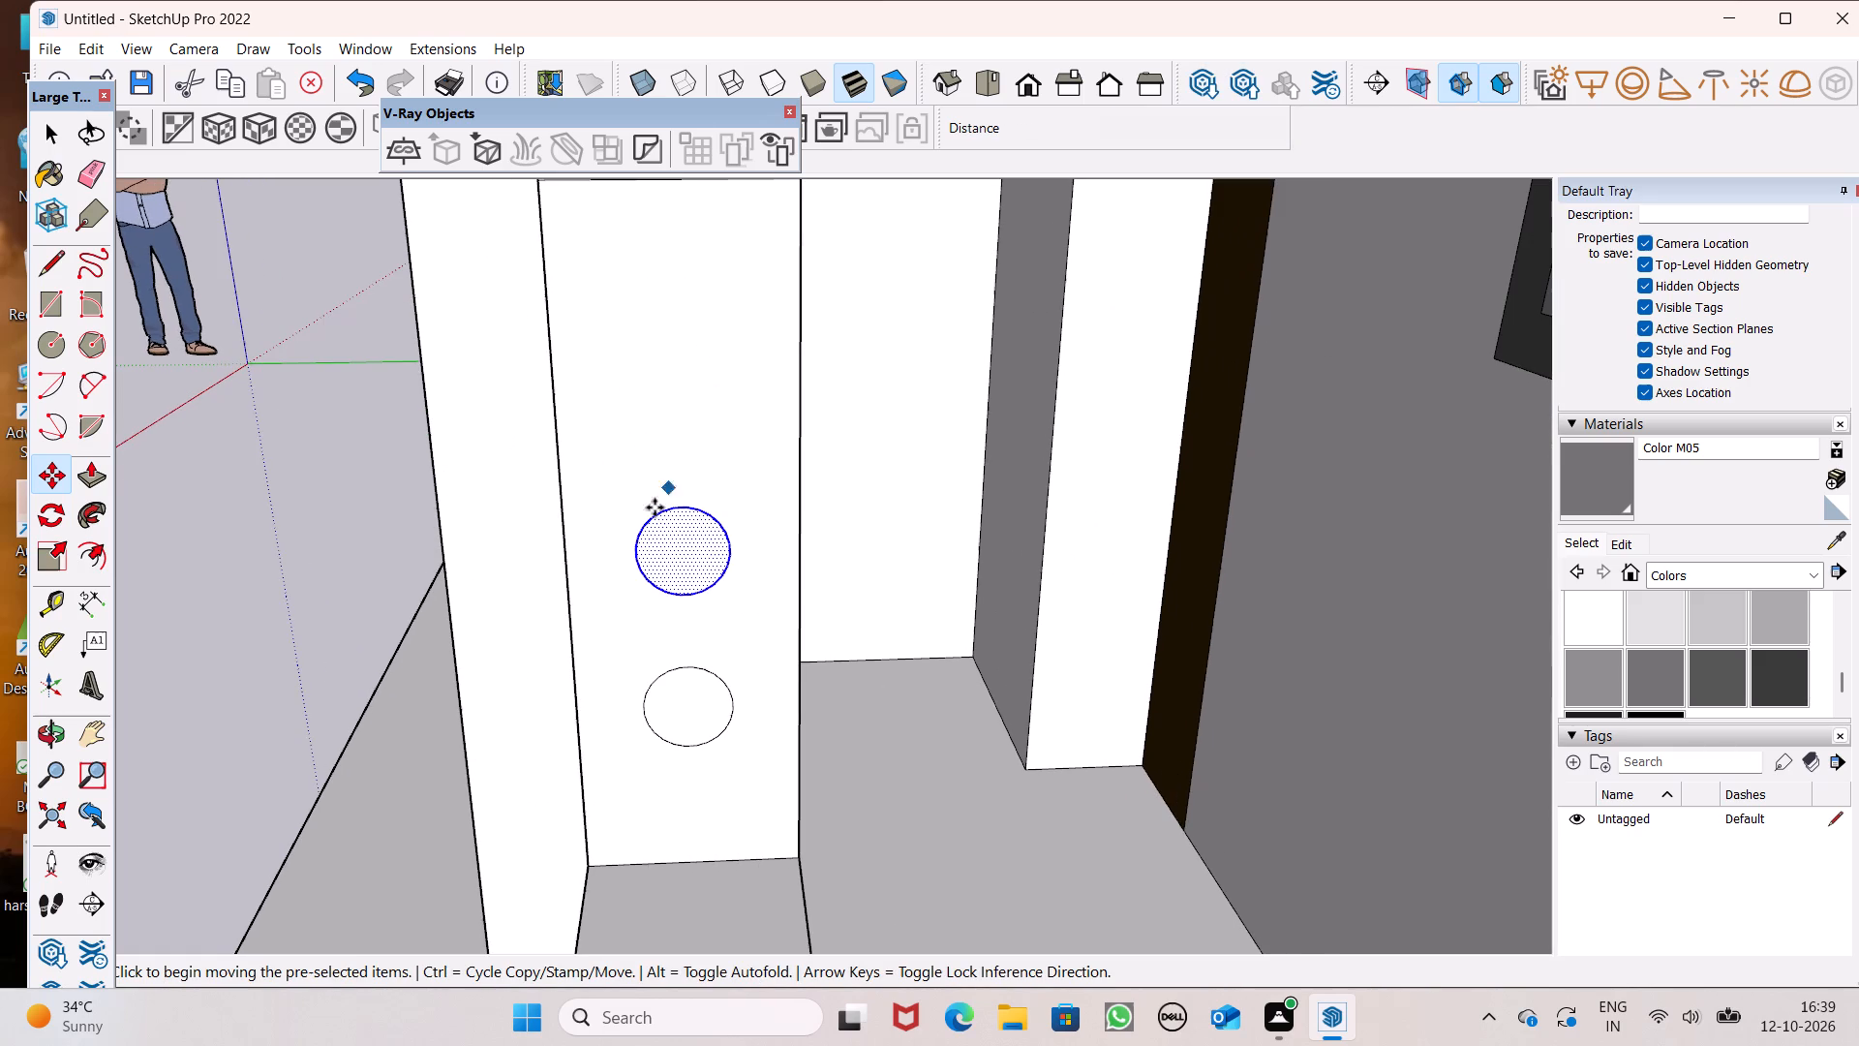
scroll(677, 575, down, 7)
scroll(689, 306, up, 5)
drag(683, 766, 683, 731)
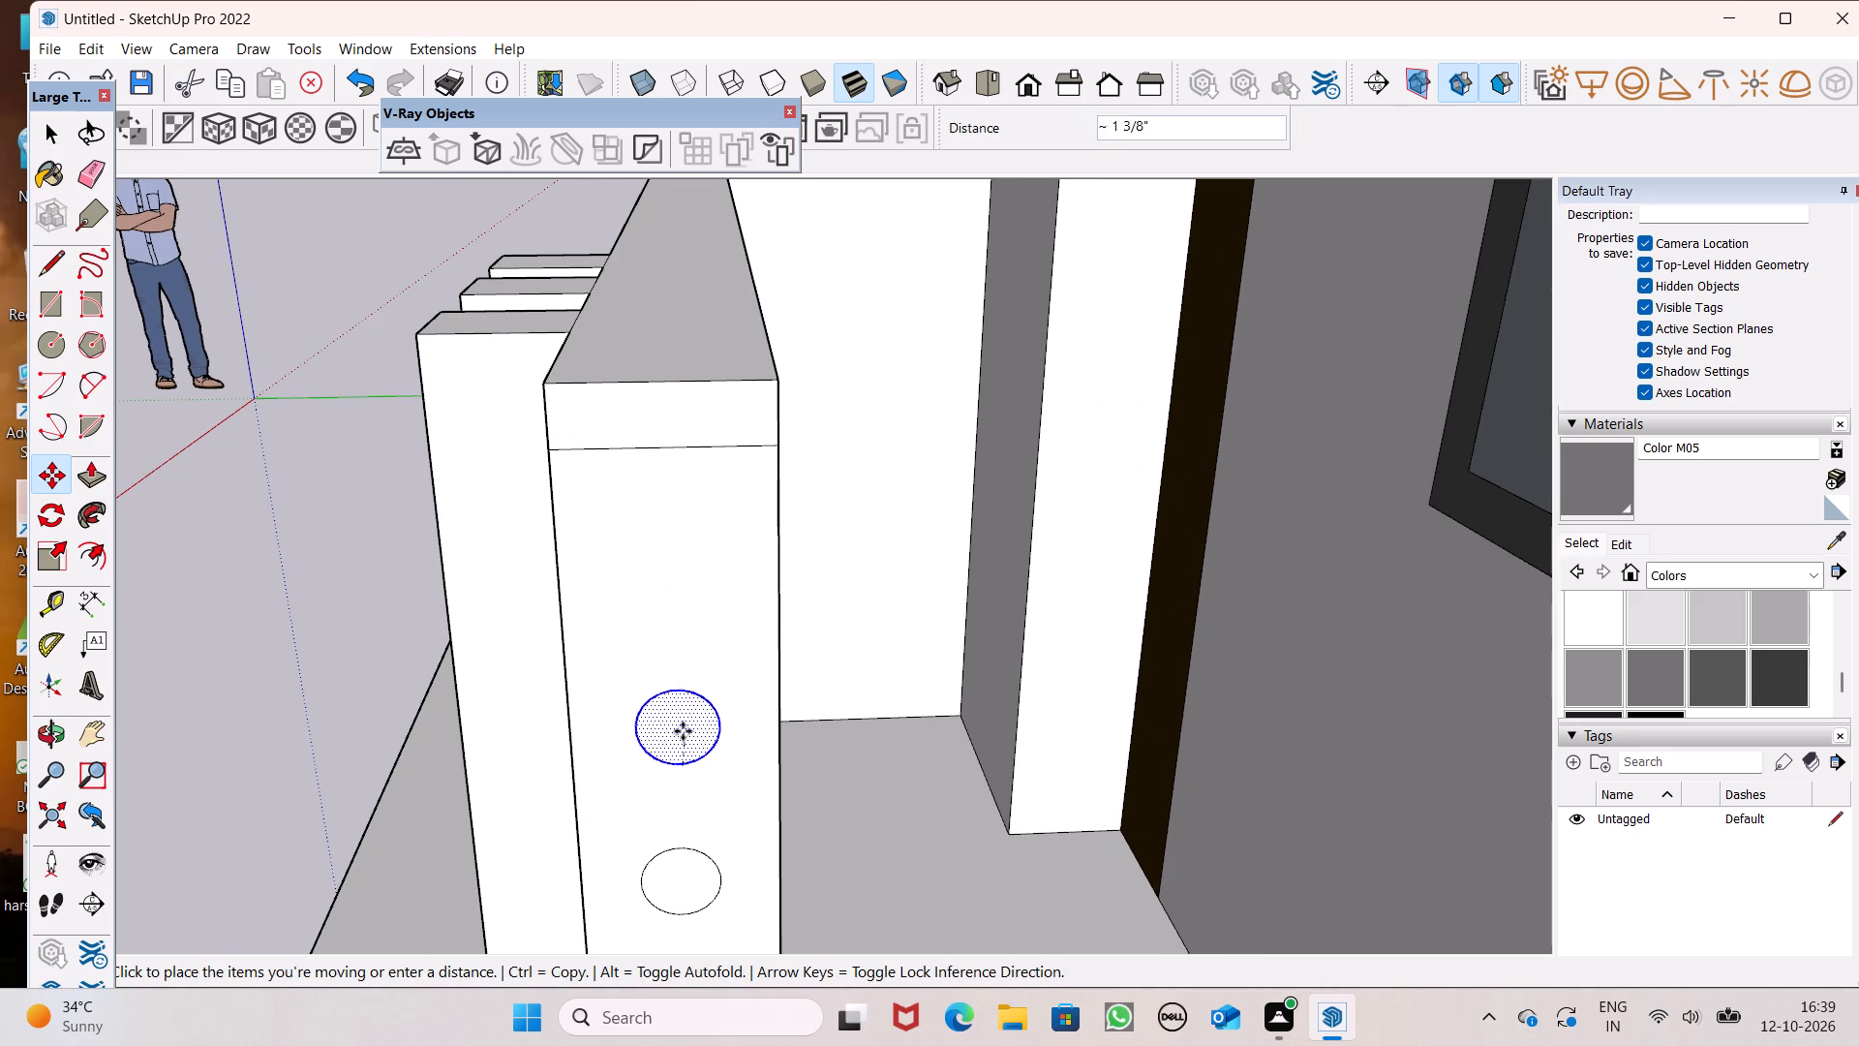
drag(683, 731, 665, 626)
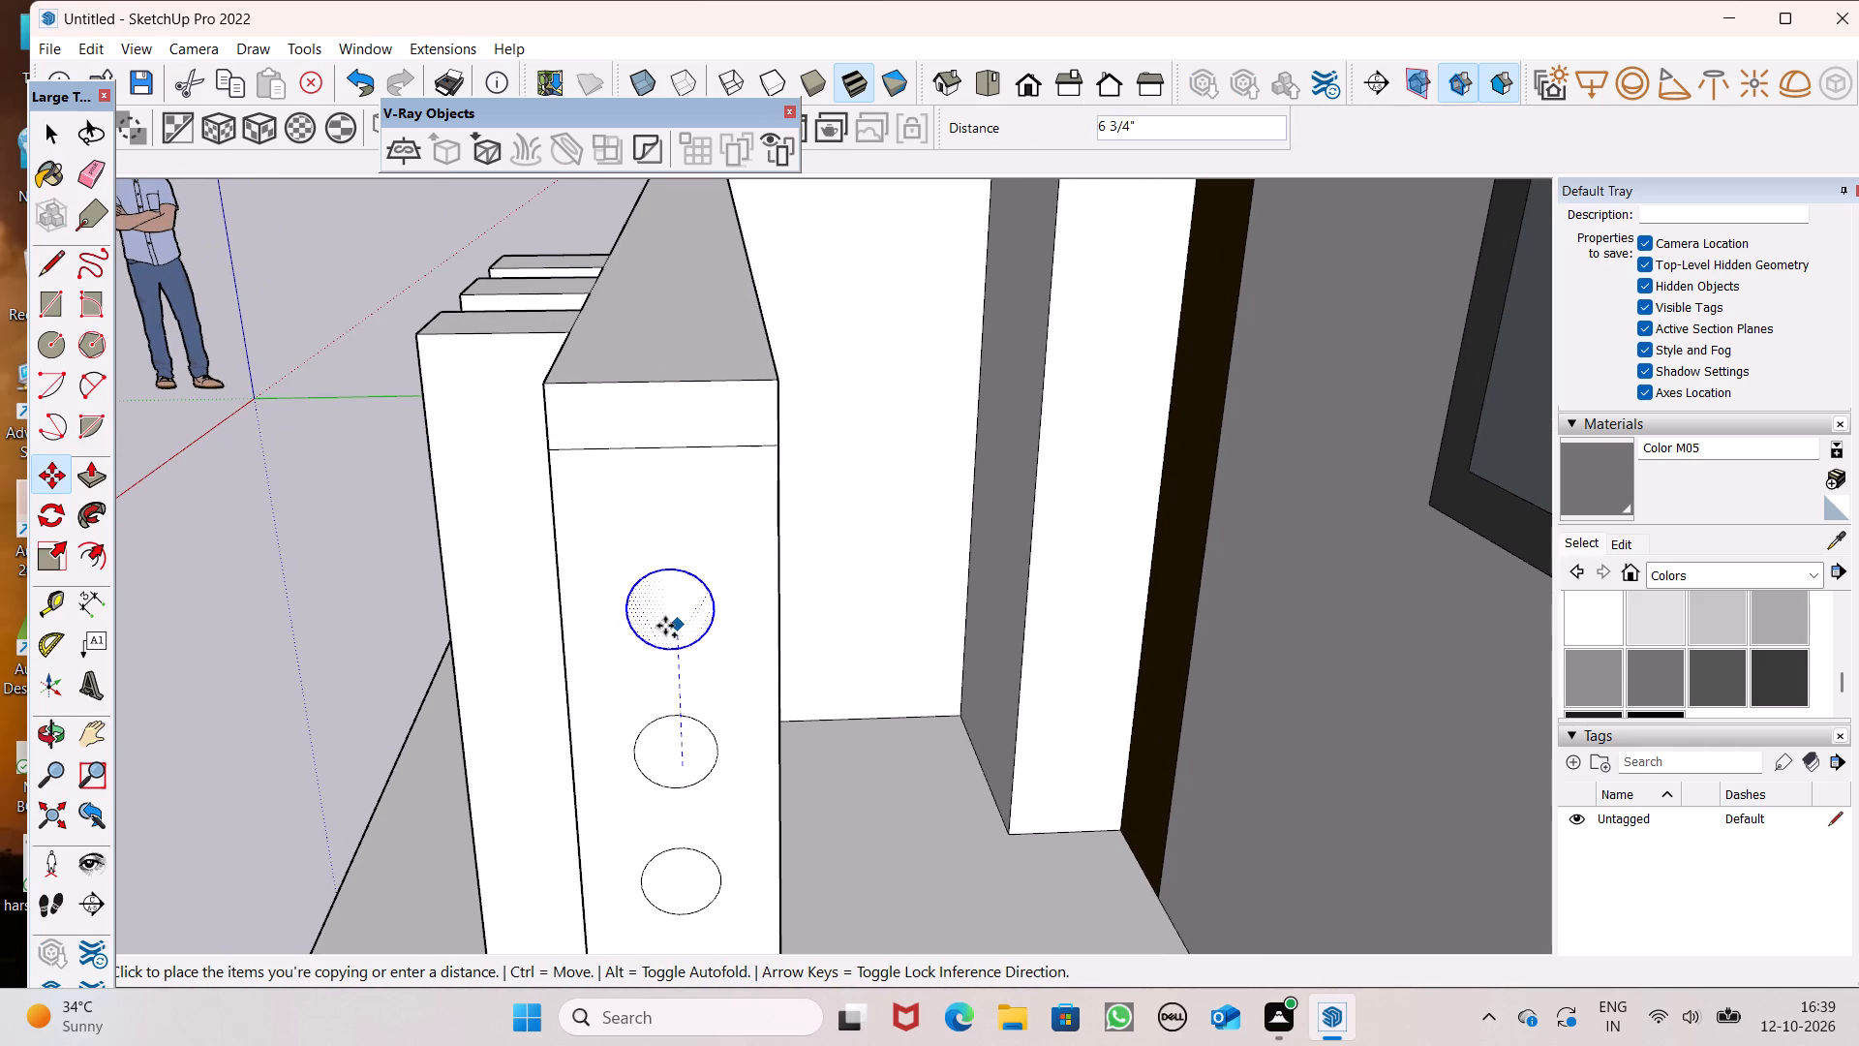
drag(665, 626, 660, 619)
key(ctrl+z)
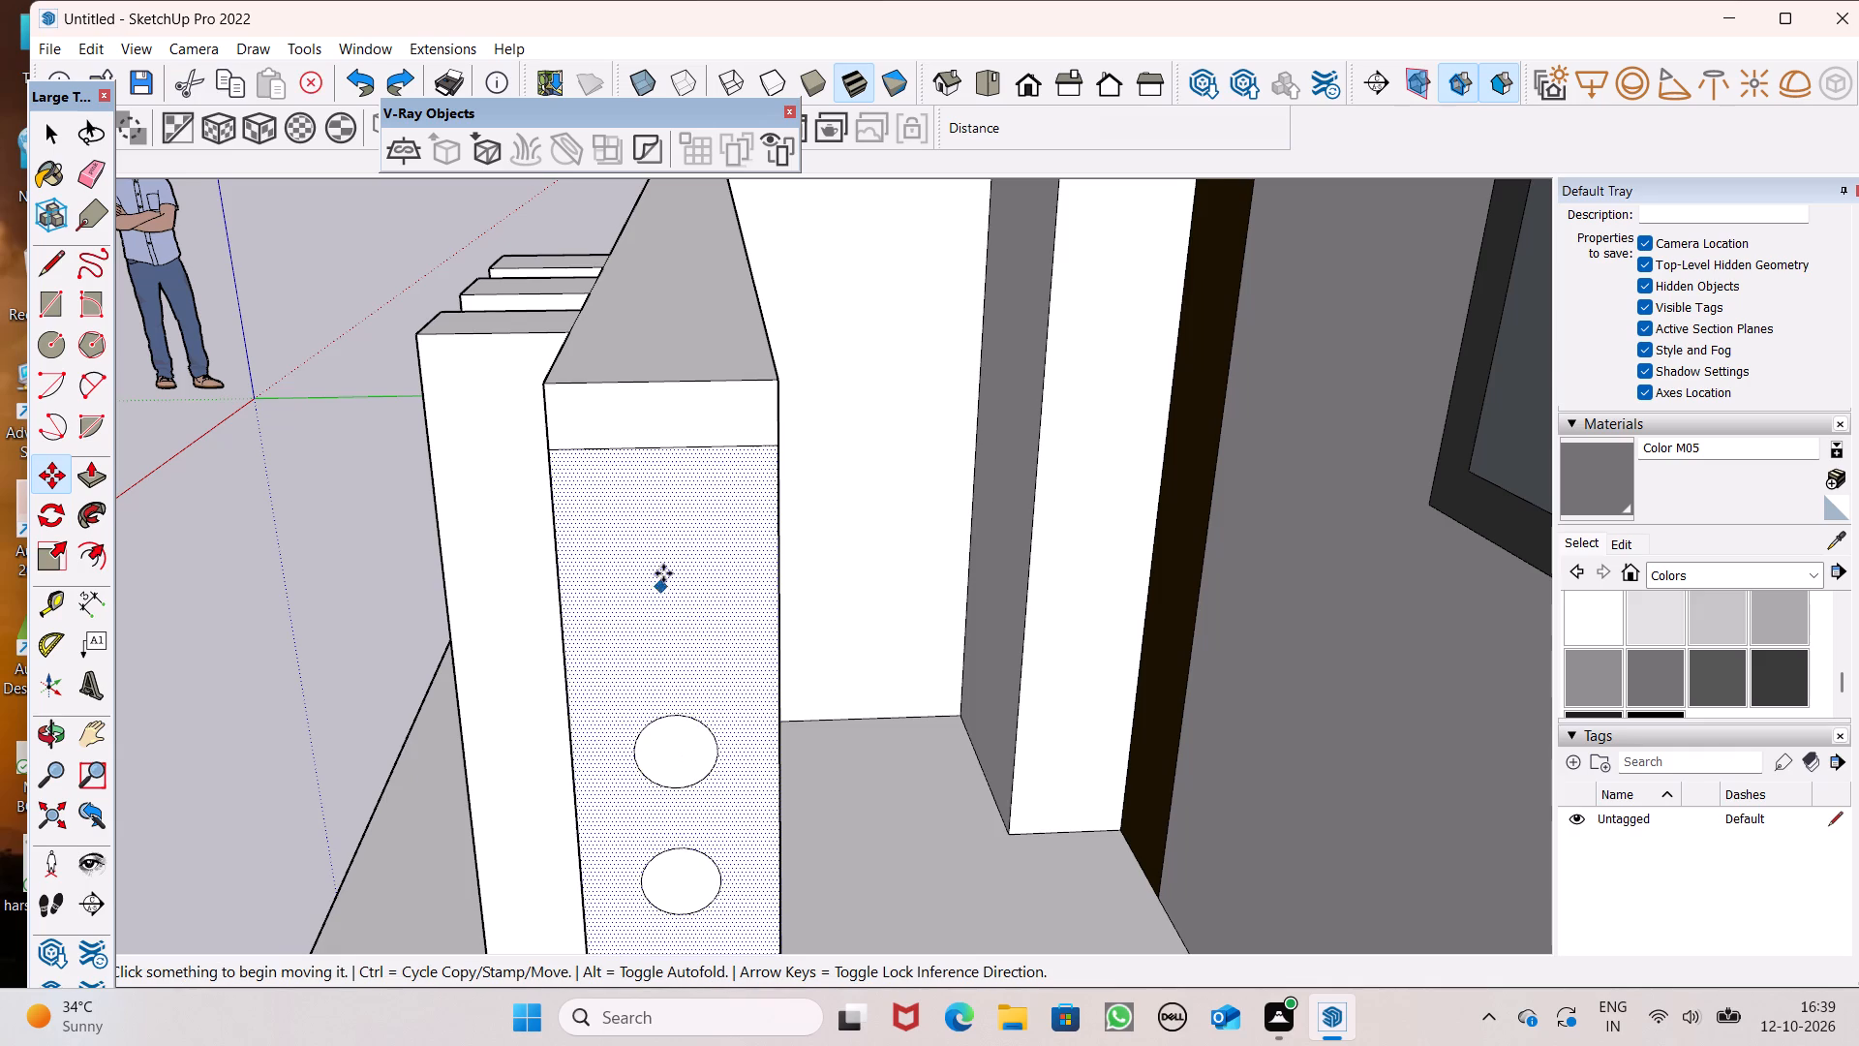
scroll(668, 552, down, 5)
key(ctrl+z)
Copy the circle upward on the wall's end face, placing the second circle a short gap above the original.
drag(680, 770, 679, 784)
drag(680, 784, 681, 751)
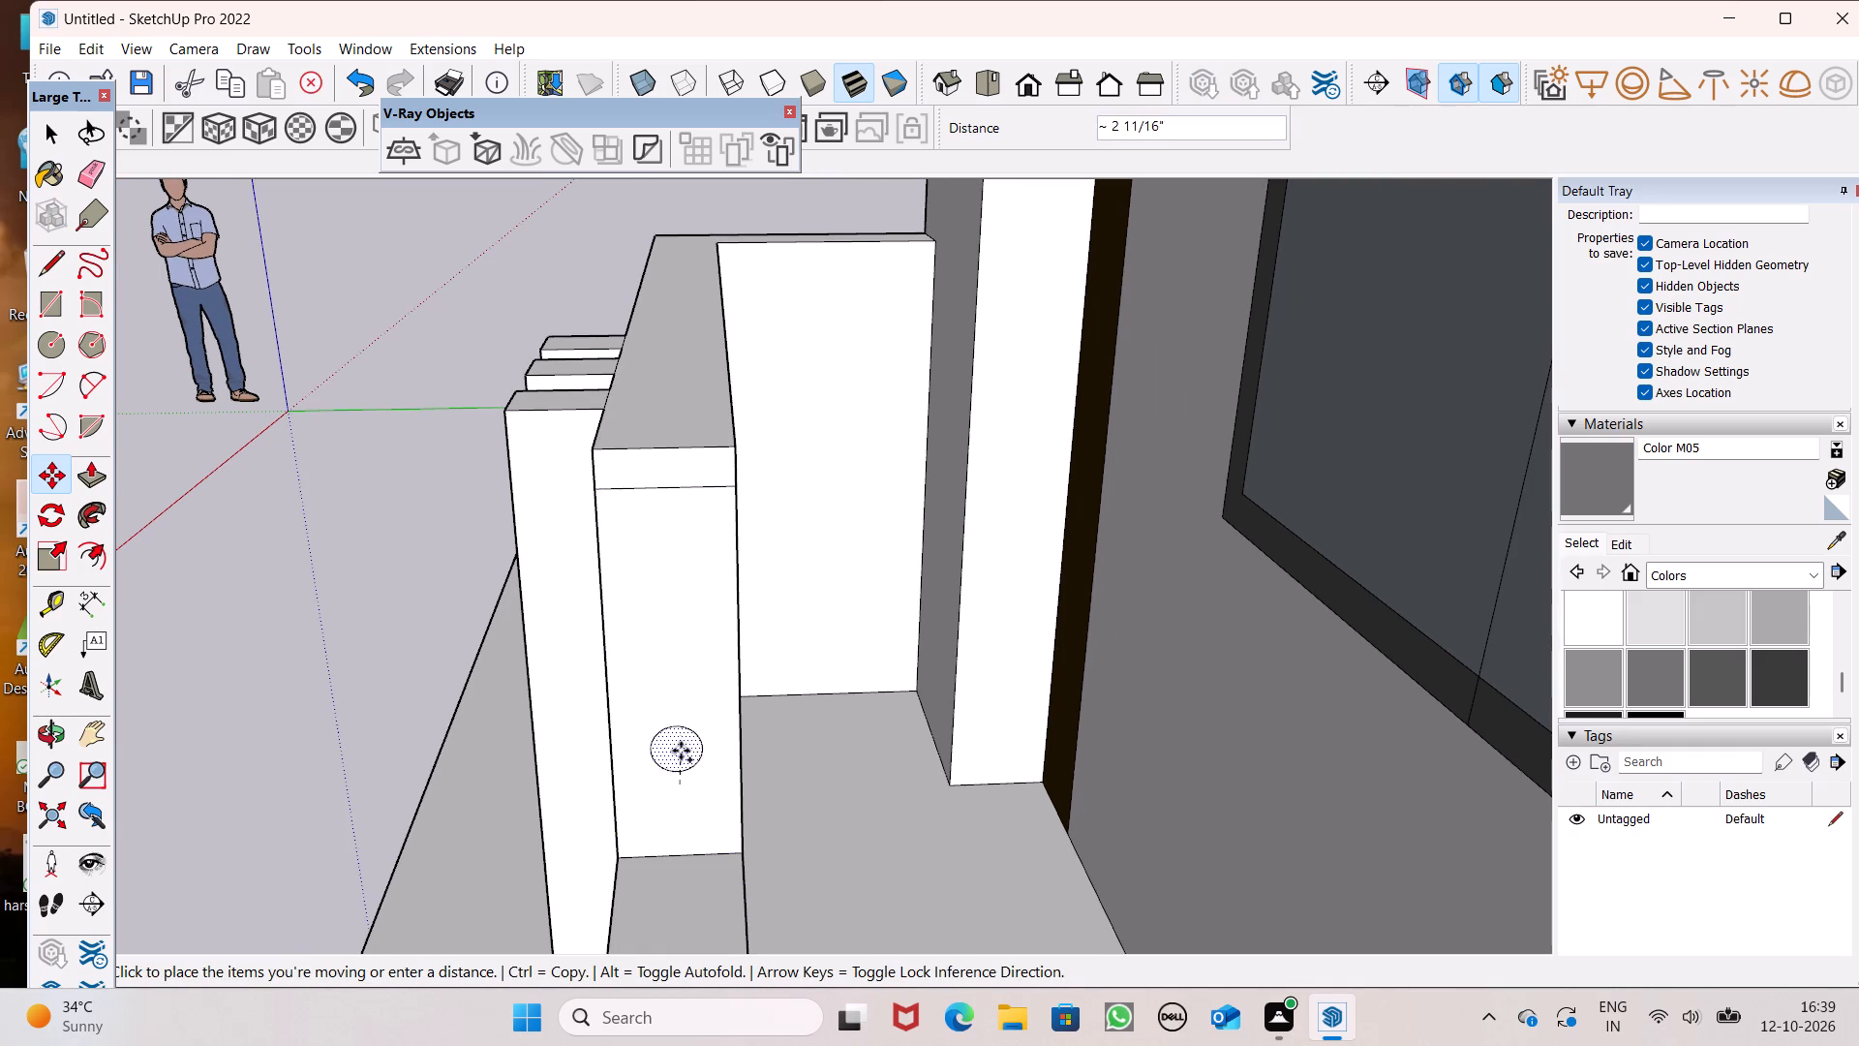
drag(681, 751, 665, 716)
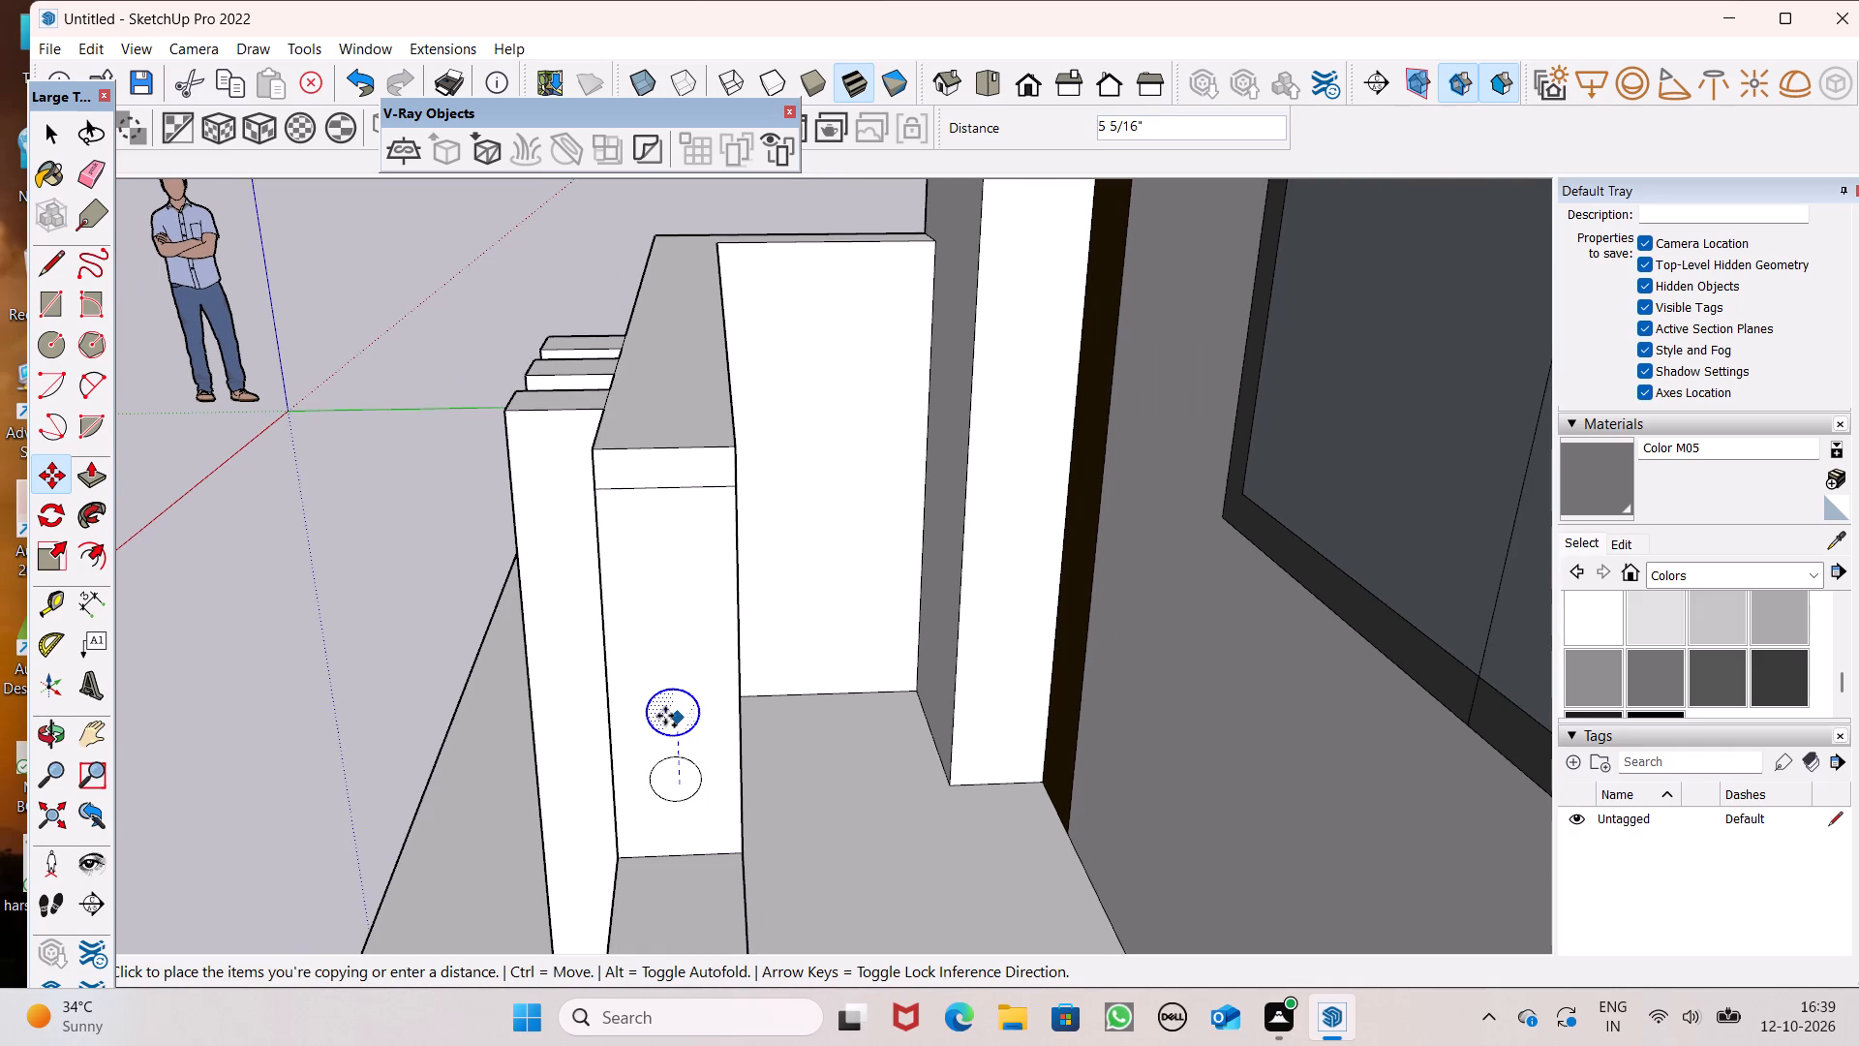
drag(665, 716, 668, 712)
Copy the second circle upward by about 6 7/16" and shift the copy into line above the two lower circles.
drag(670, 708, 665, 633)
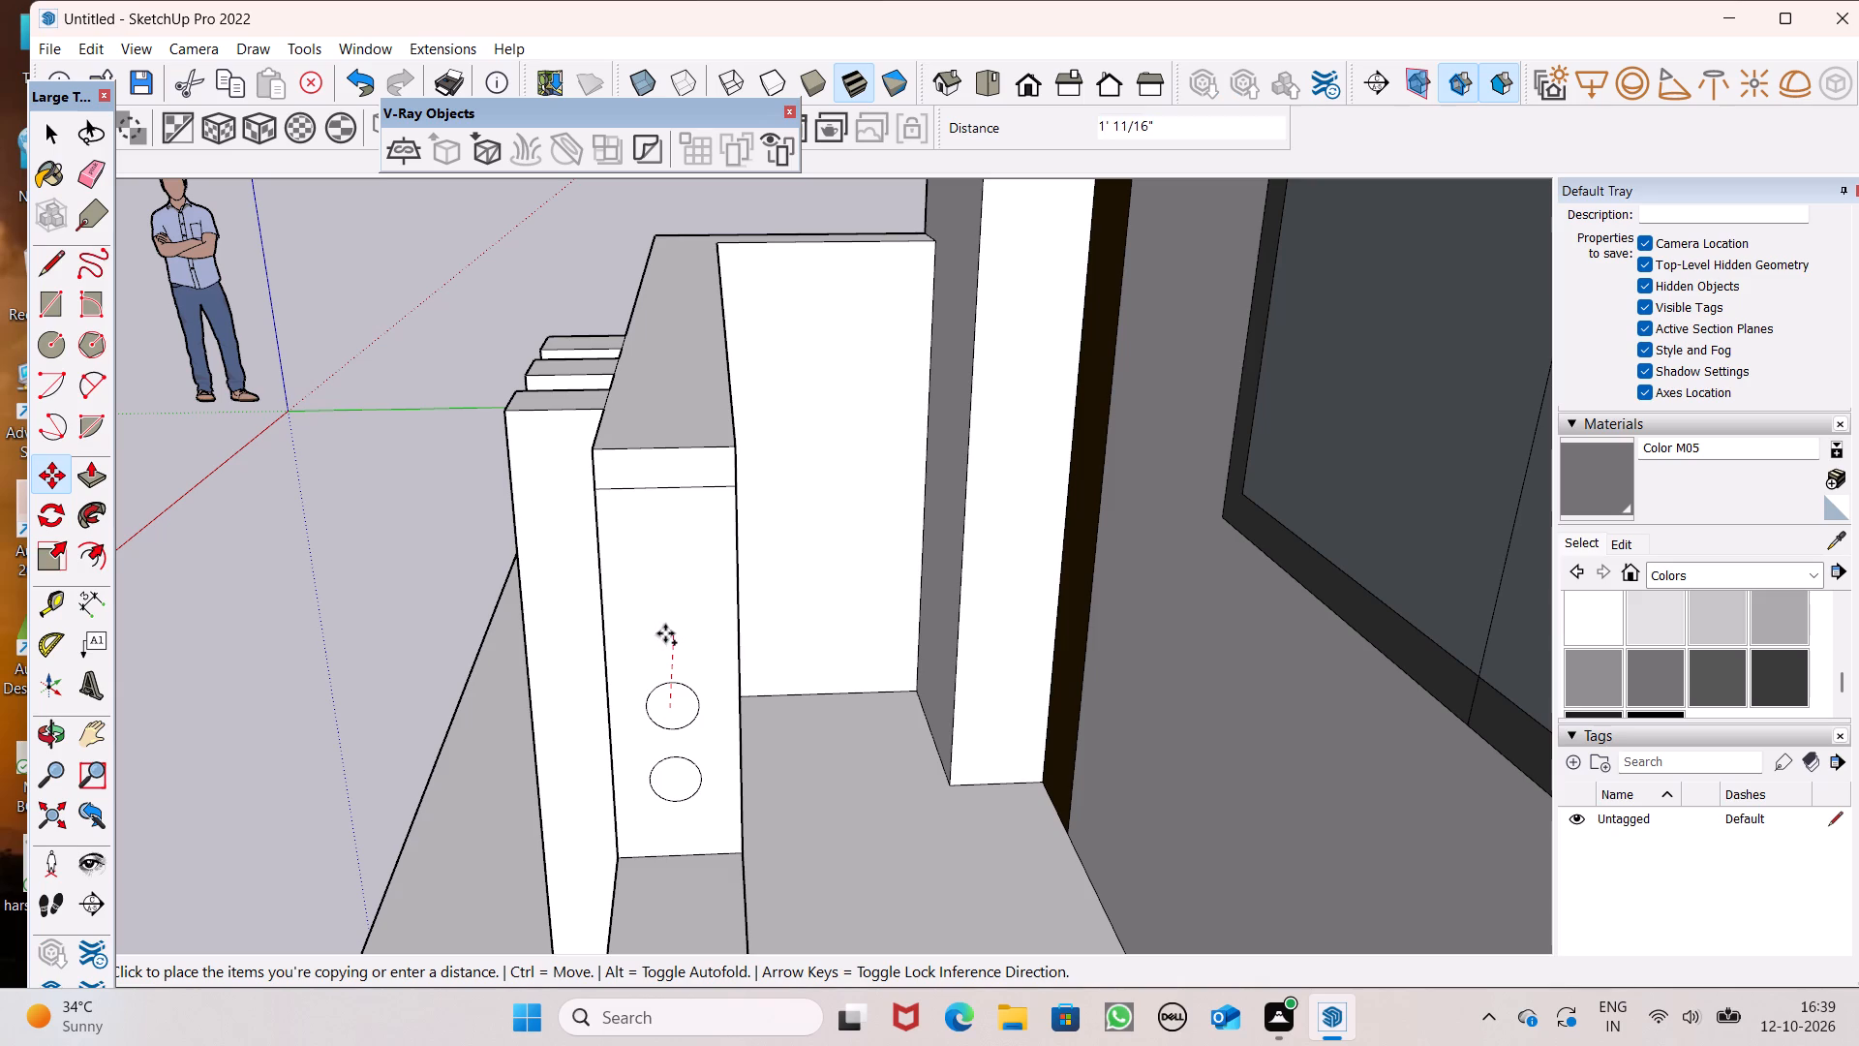
drag(665, 633, 678, 703)
drag(678, 703, 664, 653)
drag(664, 653, 657, 642)
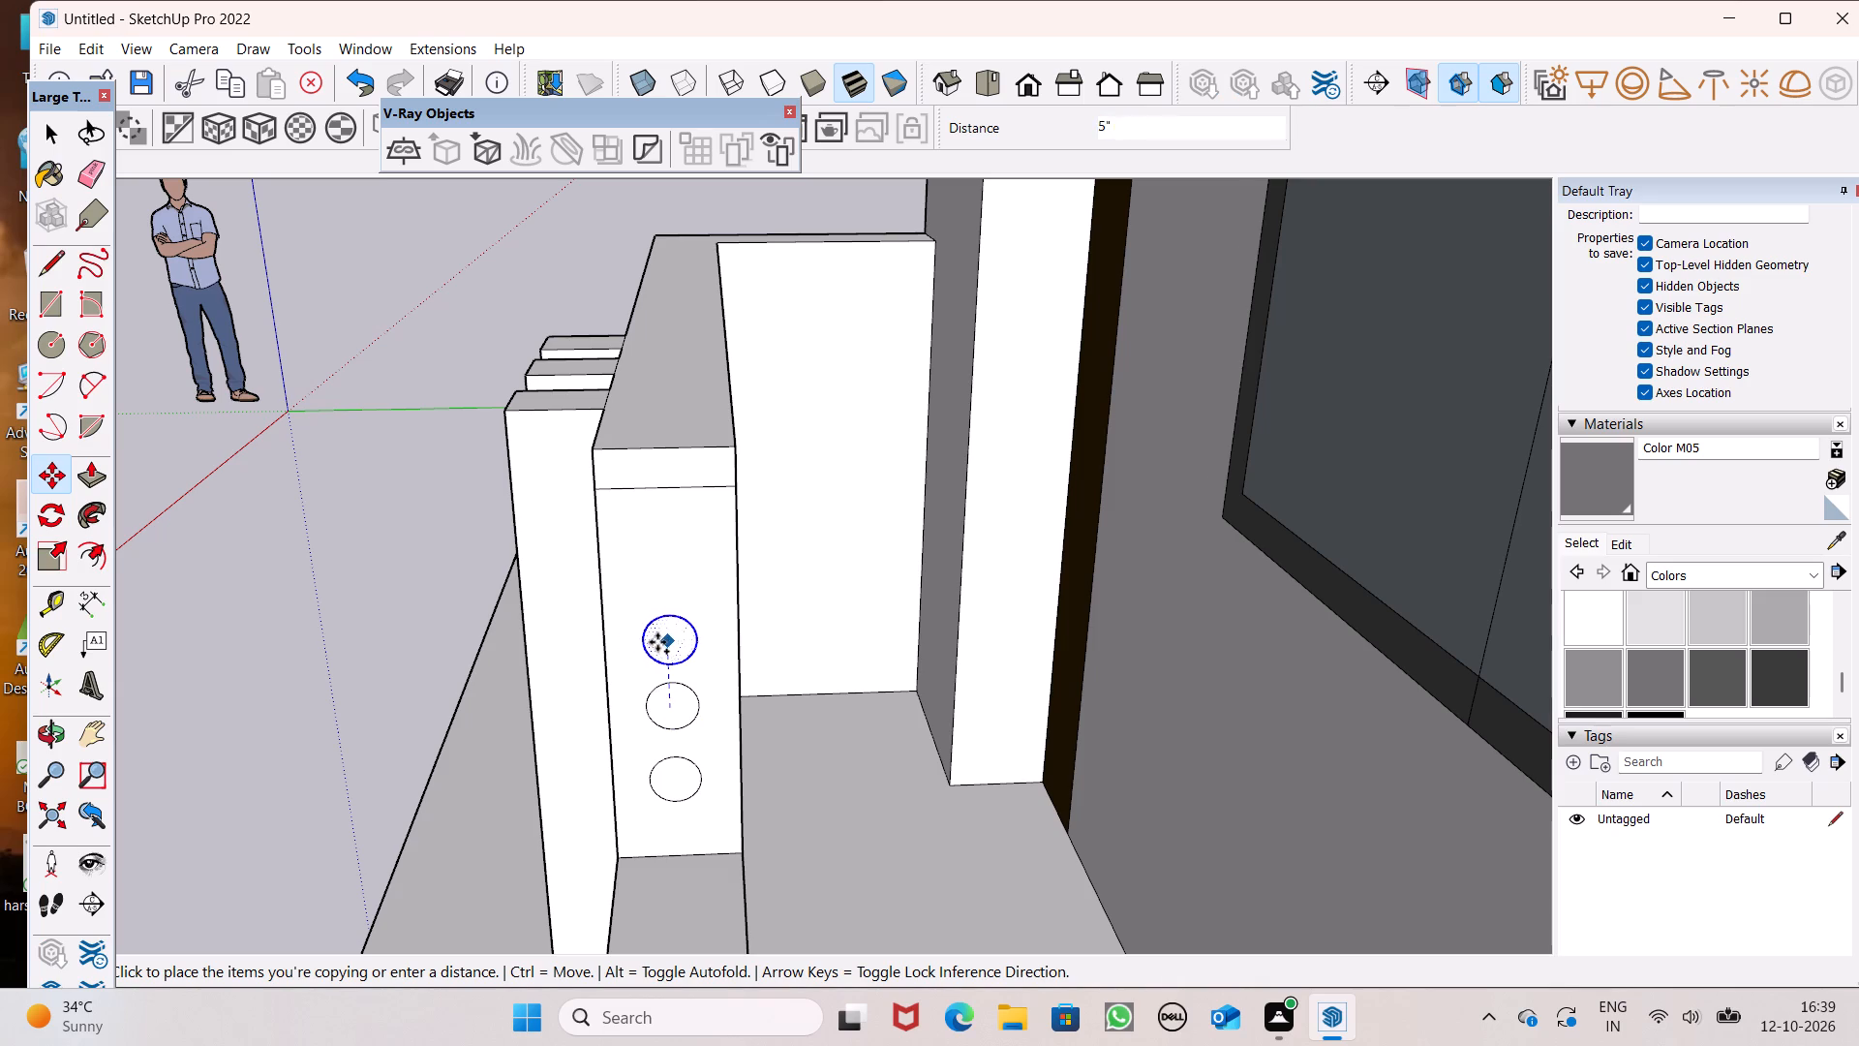
drag(657, 642, 652, 624)
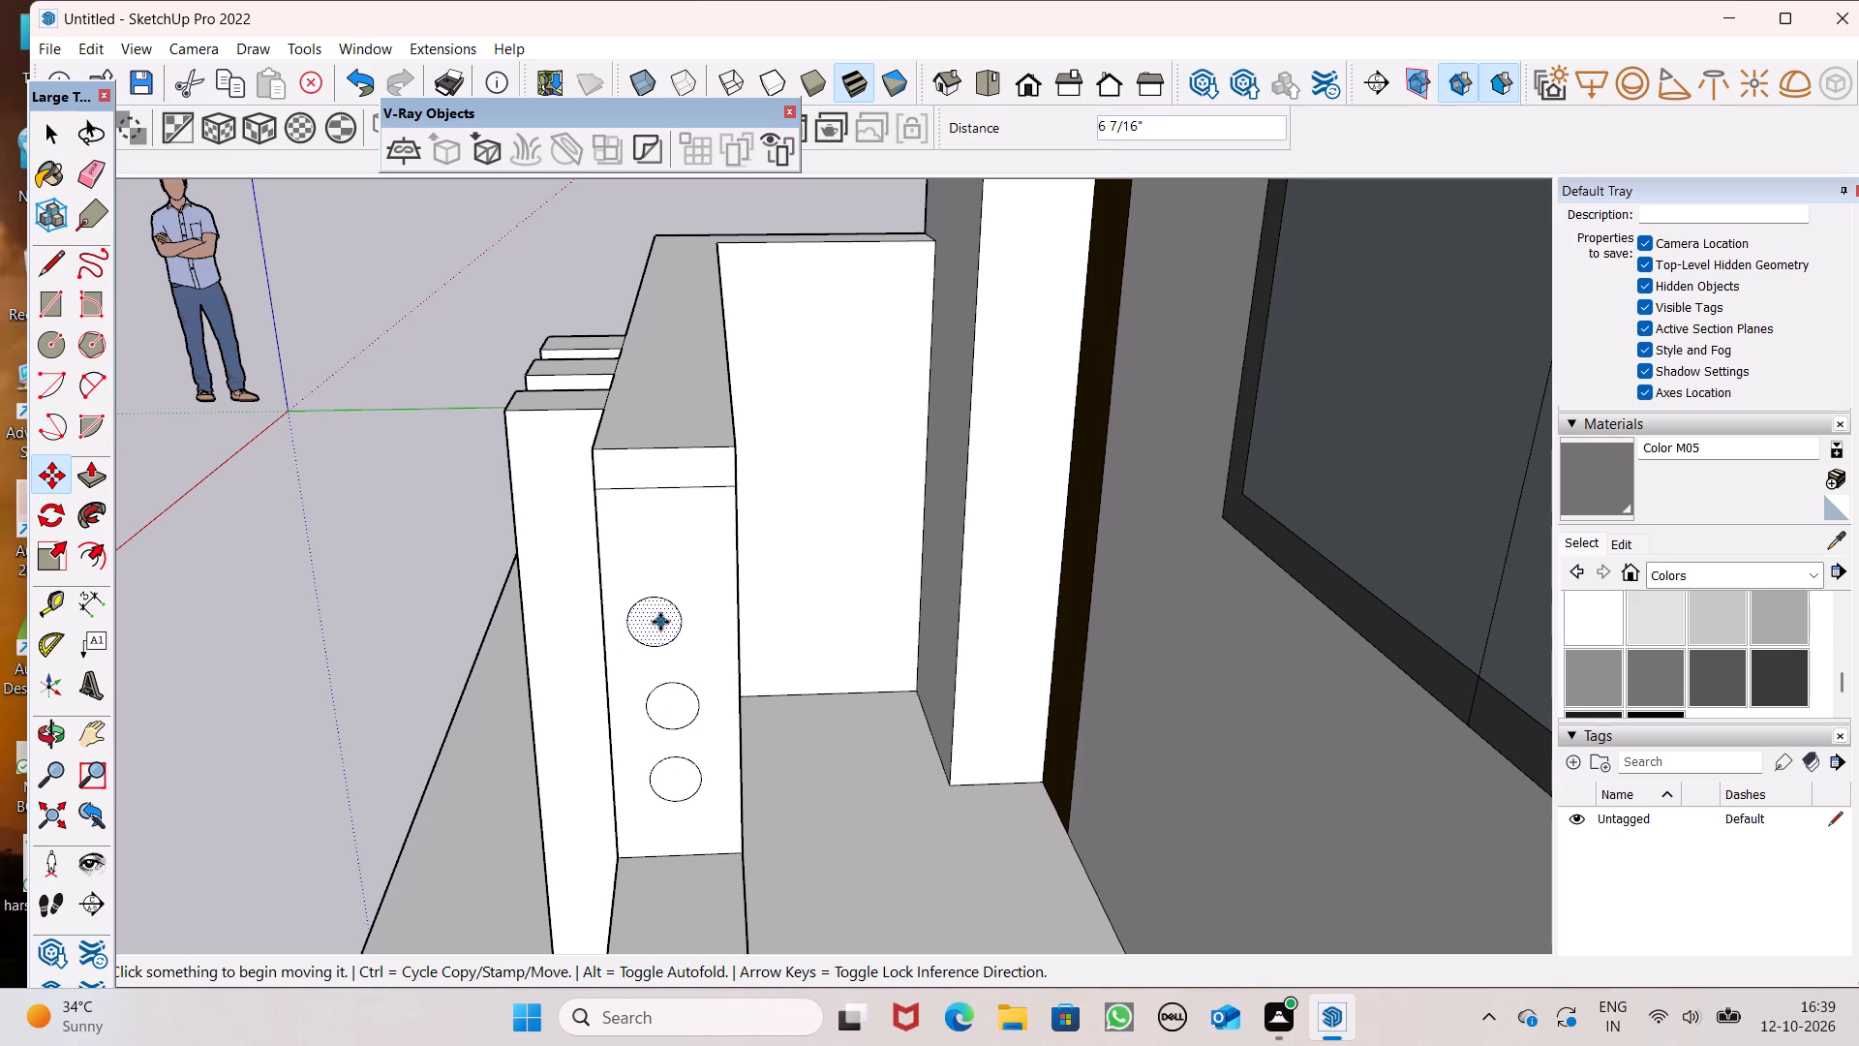
scroll(659, 621, up, 6)
drag(651, 634, 676, 653)
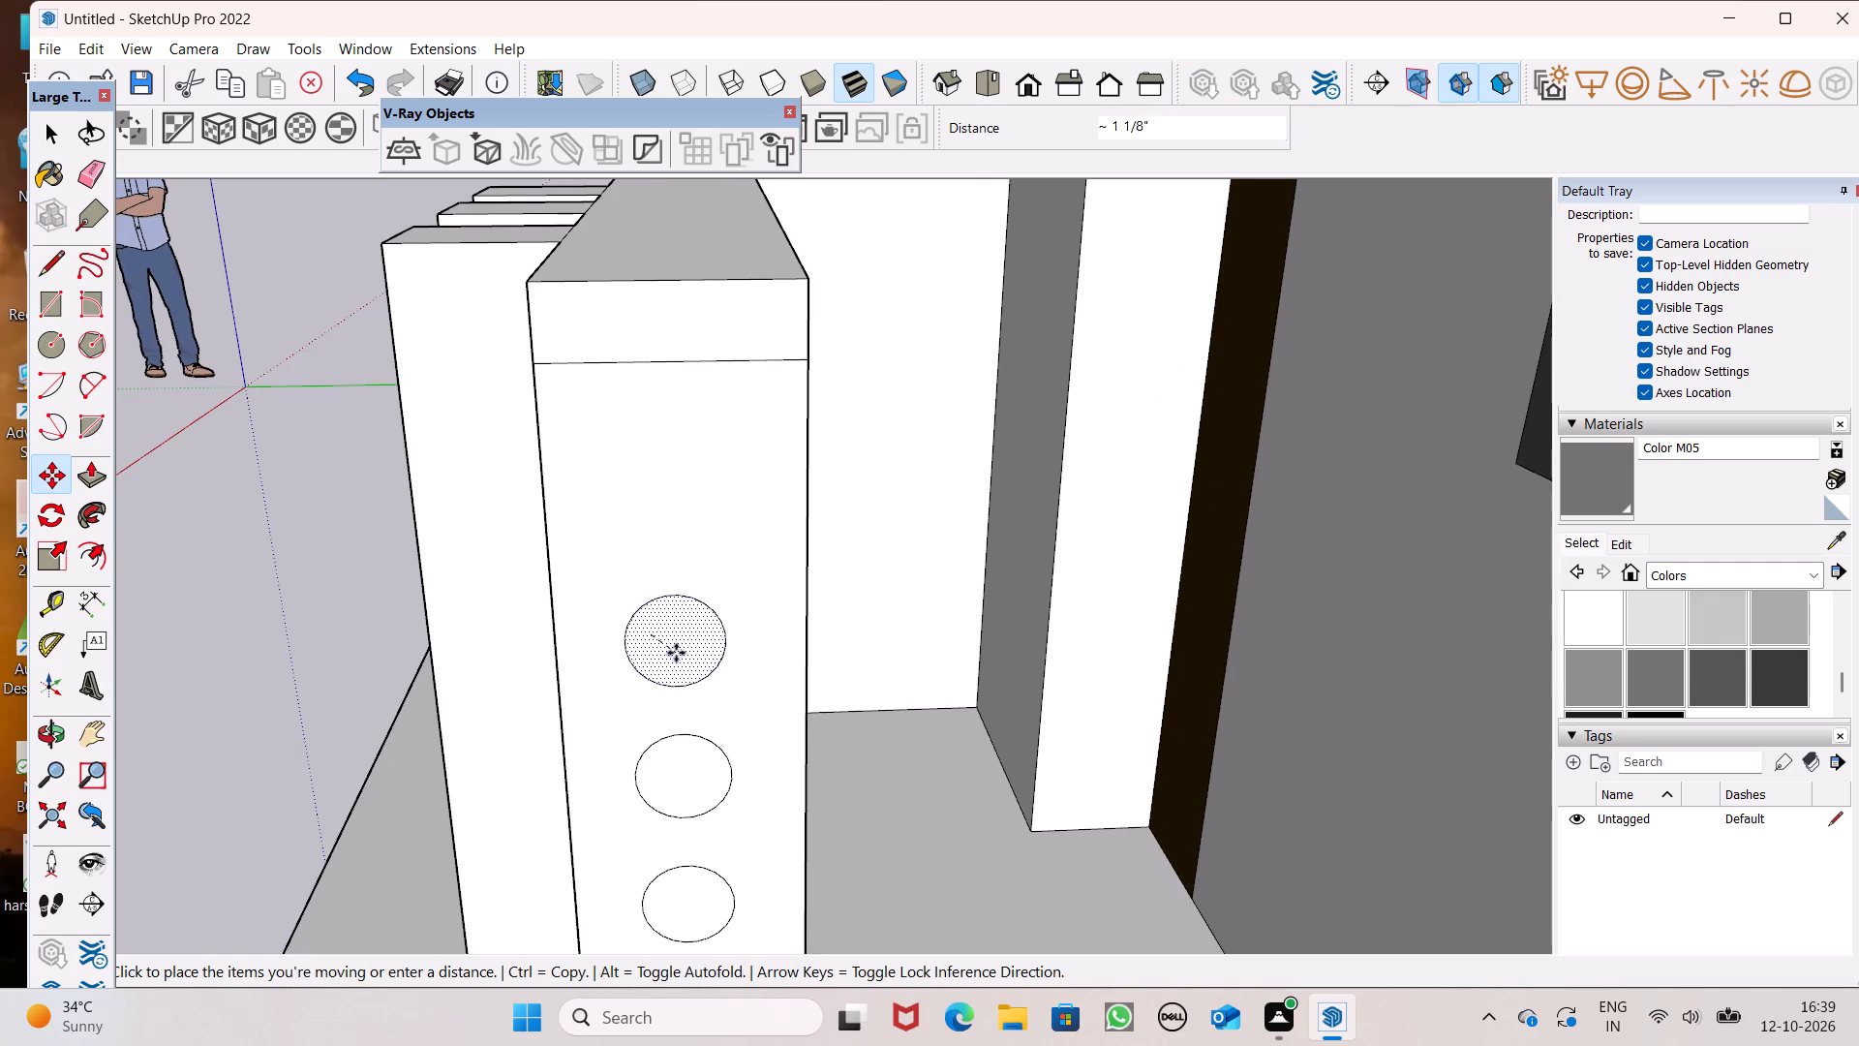
drag(676, 653, 682, 644)
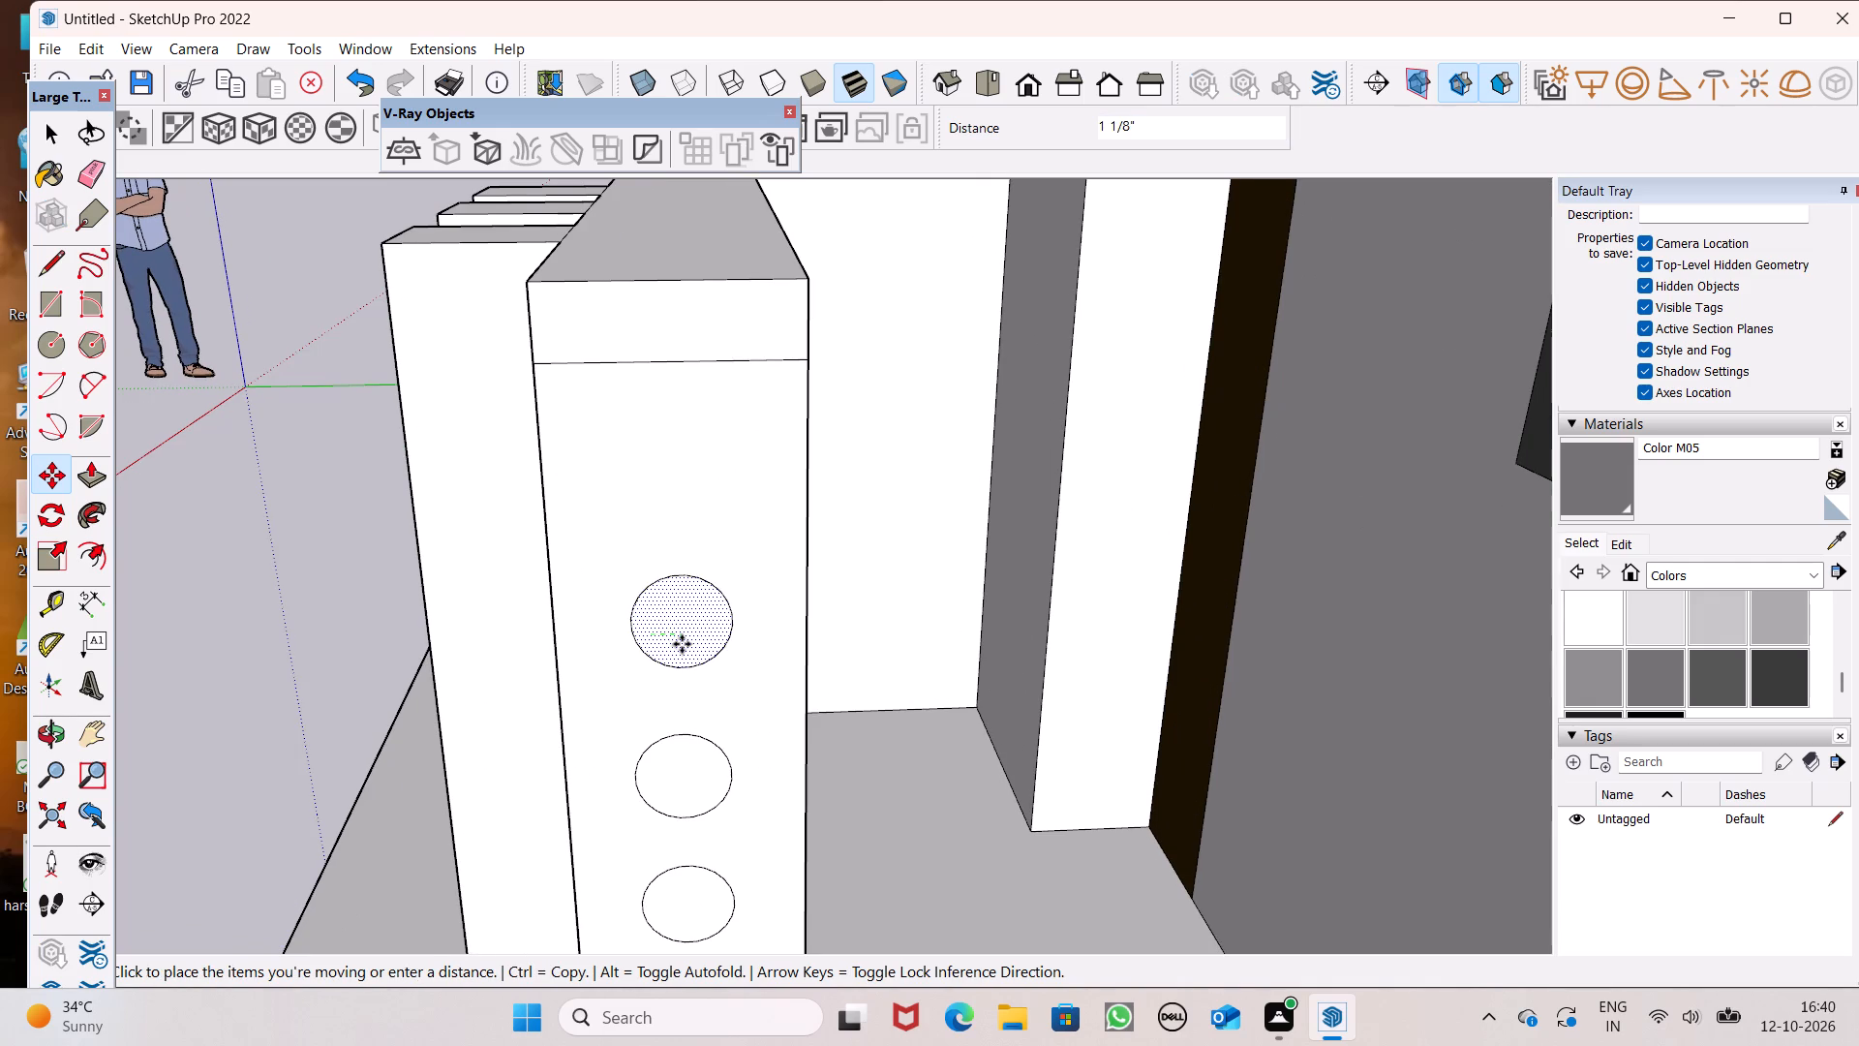
drag(682, 644, 678, 644)
Copy the third circle upward by about 6 1/8", placing the fourth circle just below the line across the end face.
drag(677, 638, 702, 491)
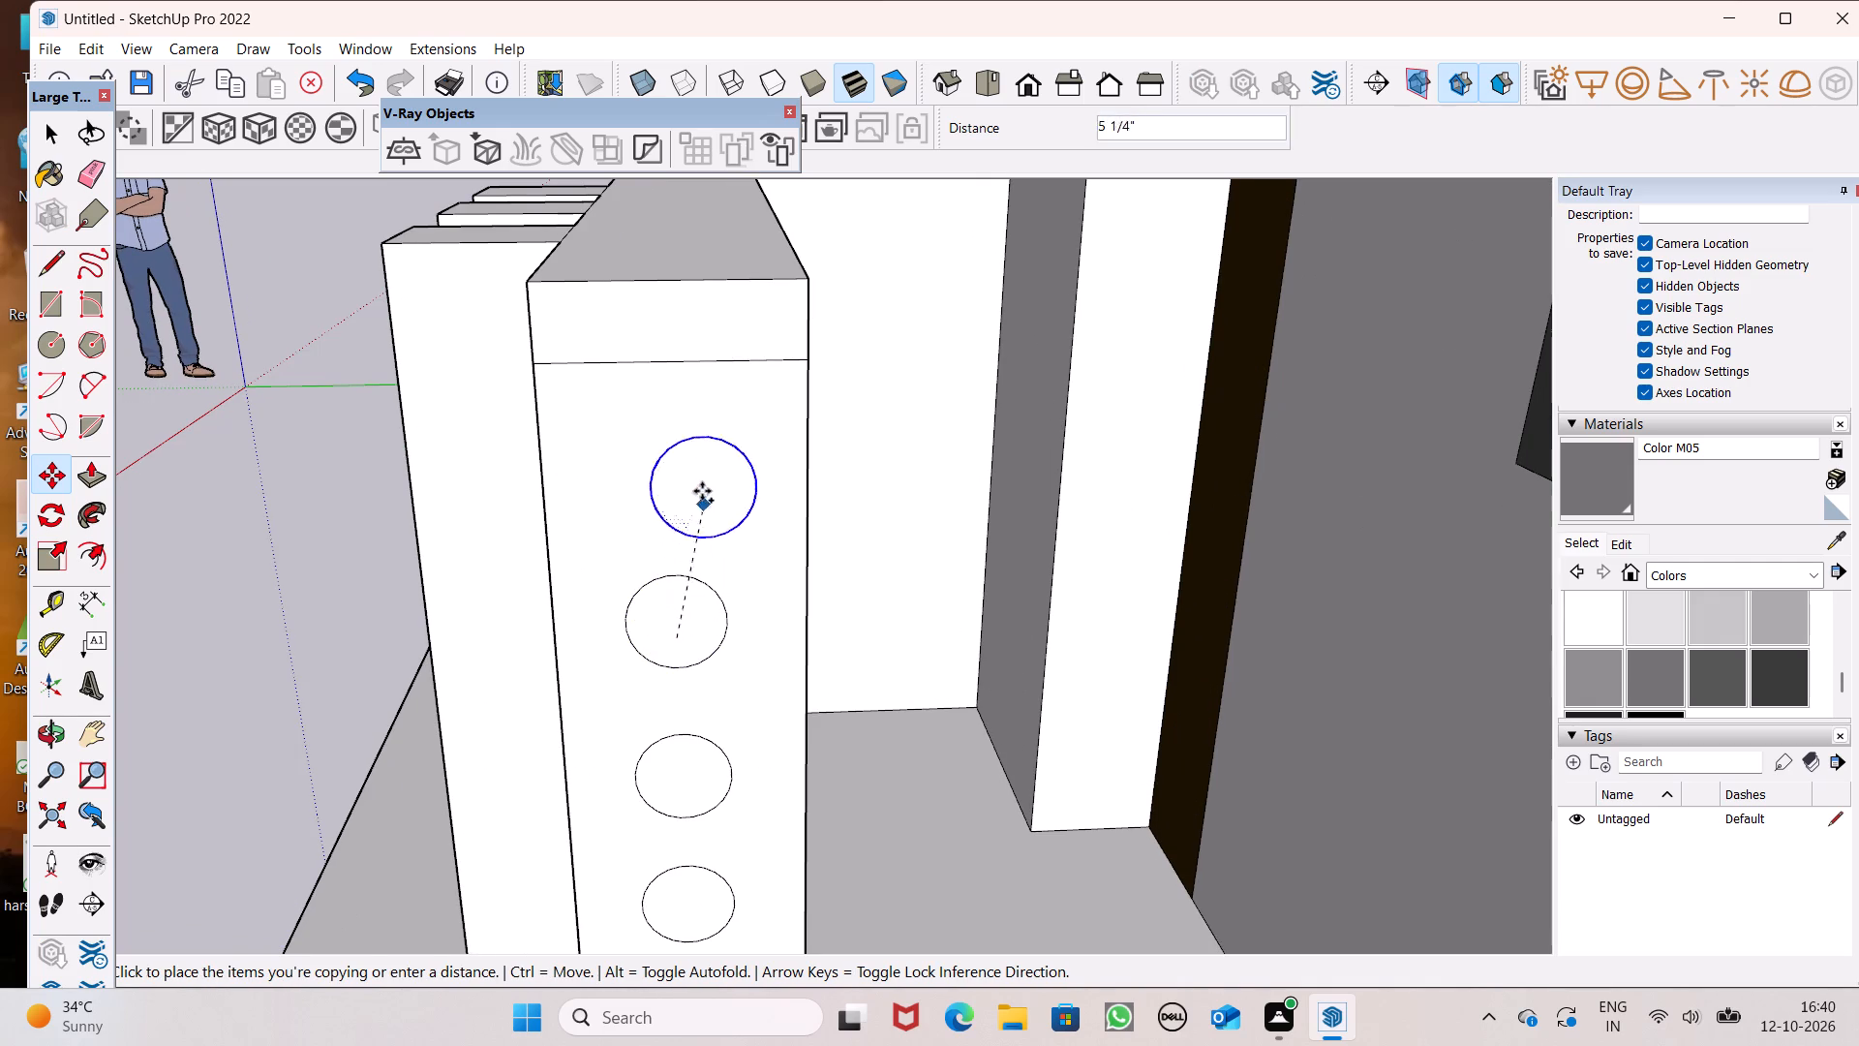
drag(702, 491, 664, 476)
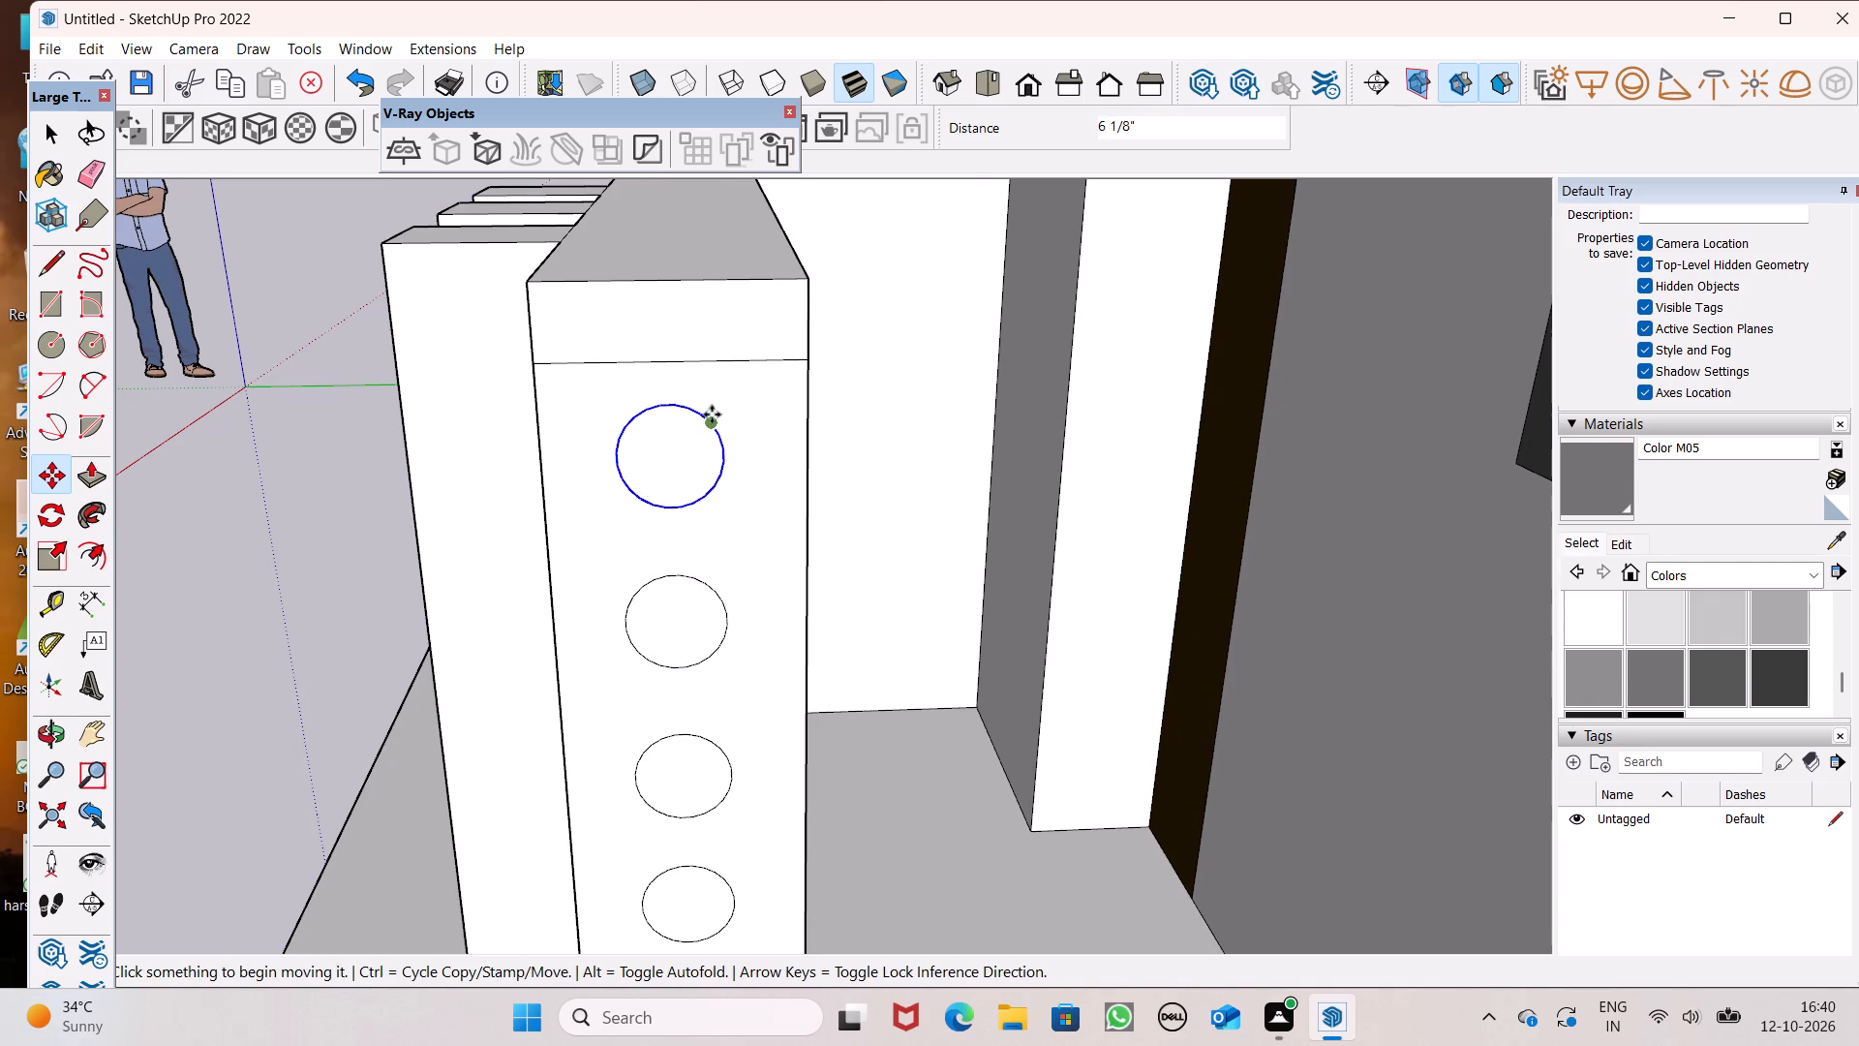
scroll(712, 414, down, 5)
drag(340, 646, 354, 622)
key(space)
click(367, 606)
scroll(521, 543, down, 4)
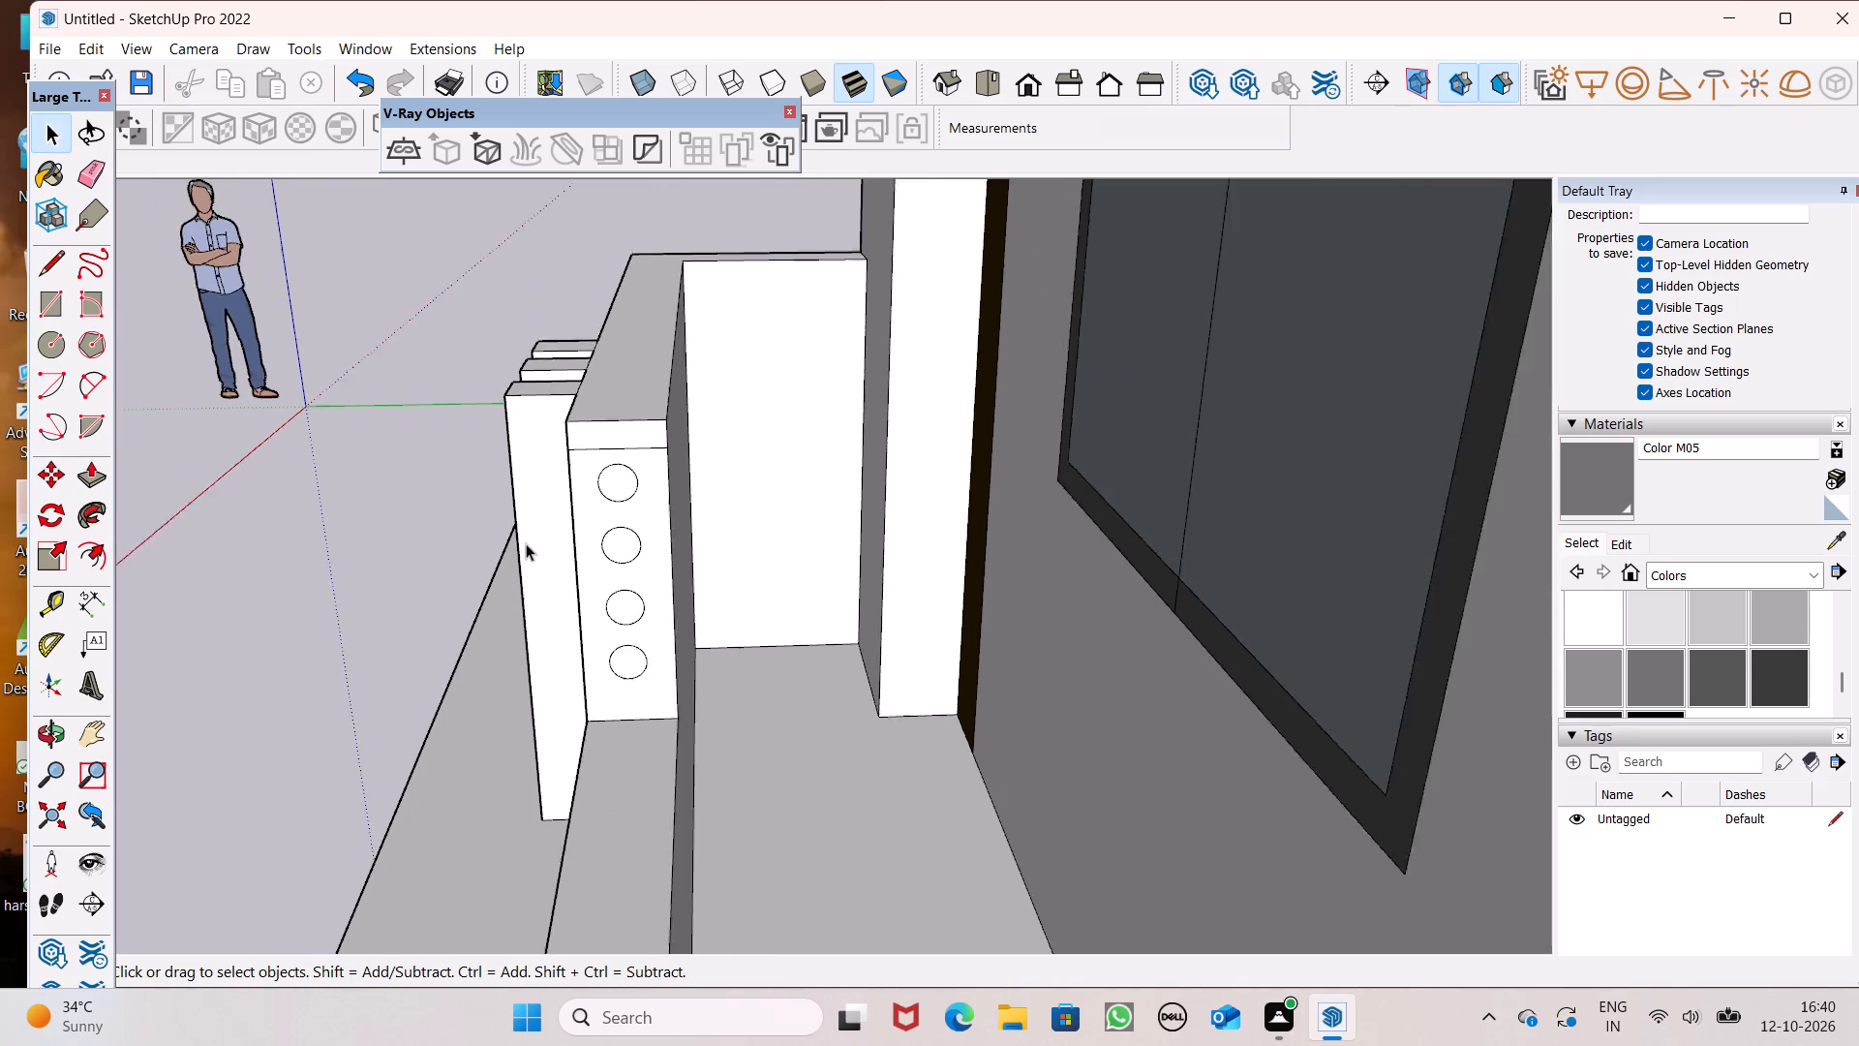
Extrude the lowest circle about 7' 5 15/16" over the lowered wall section to form a round bar.
scroll(526, 543, down, 2)
middle_drag(603, 658, 796, 580)
click(87, 469)
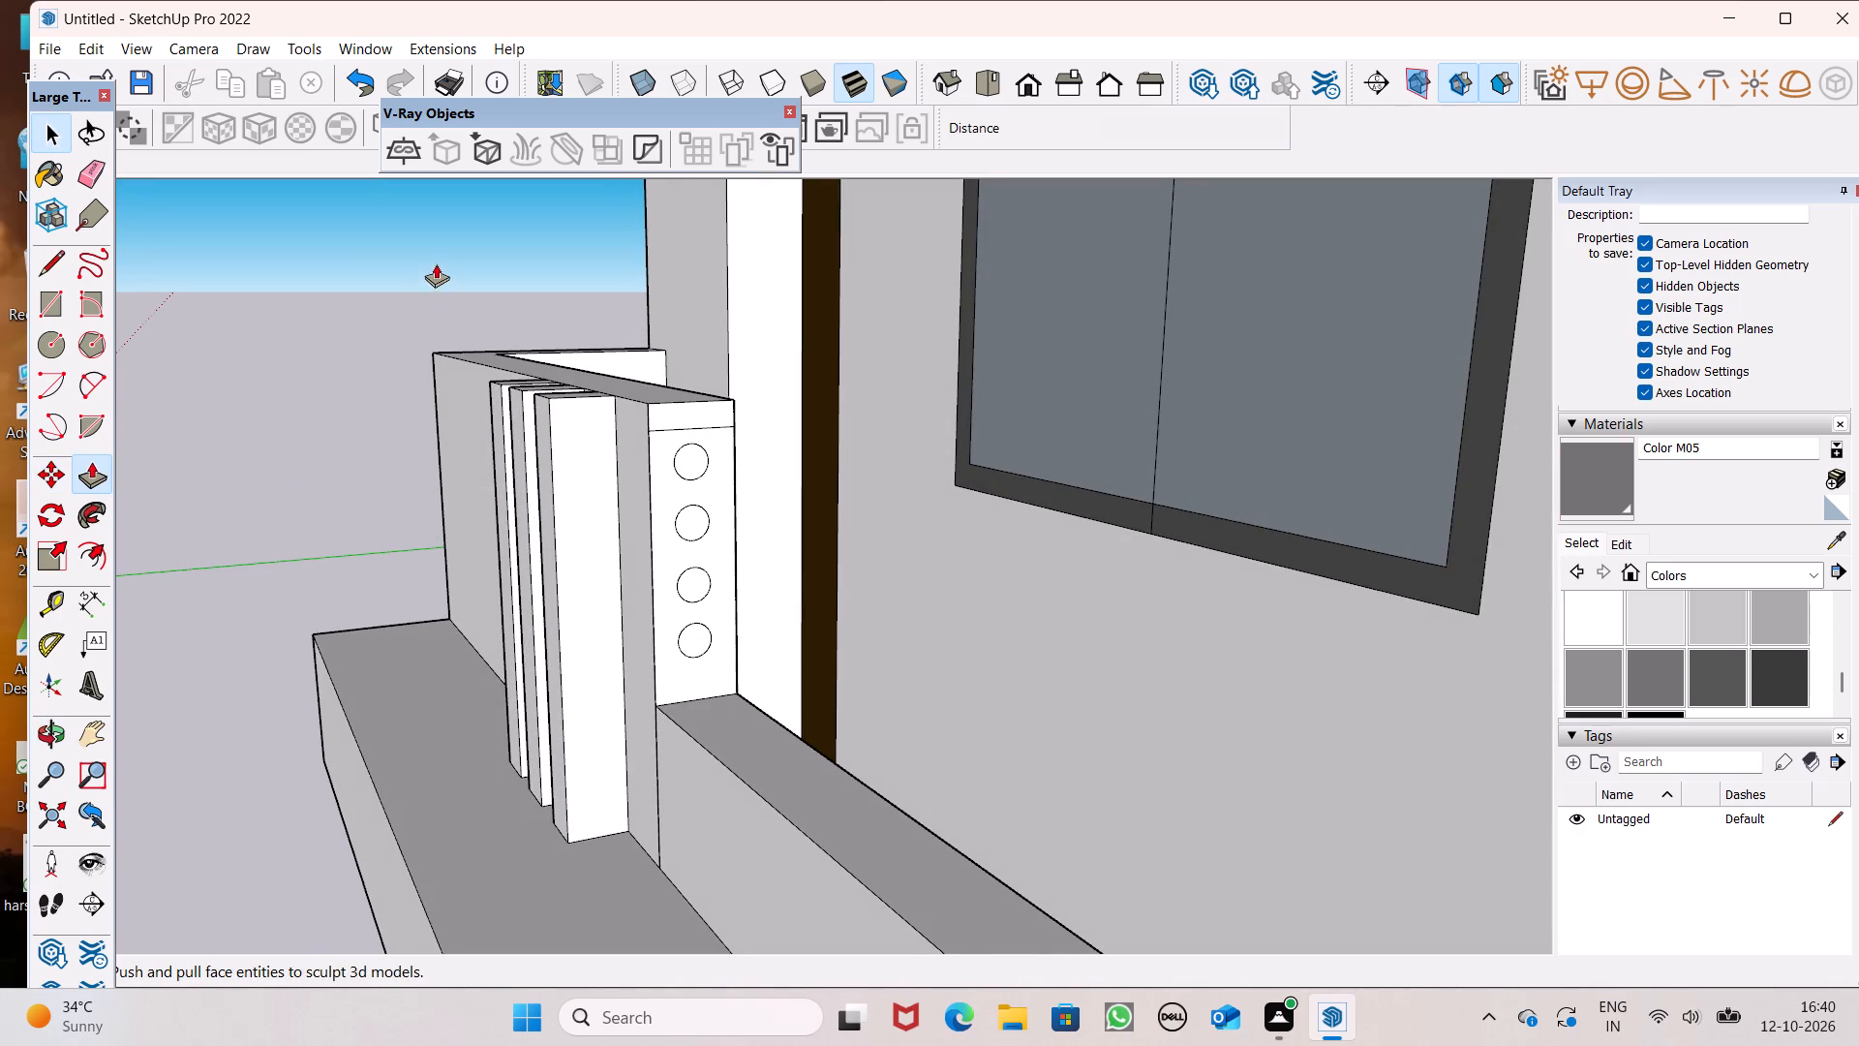
scroll(437, 263, down, 7)
scroll(538, 420, up, 8)
middle_drag(558, 467, 664, 566)
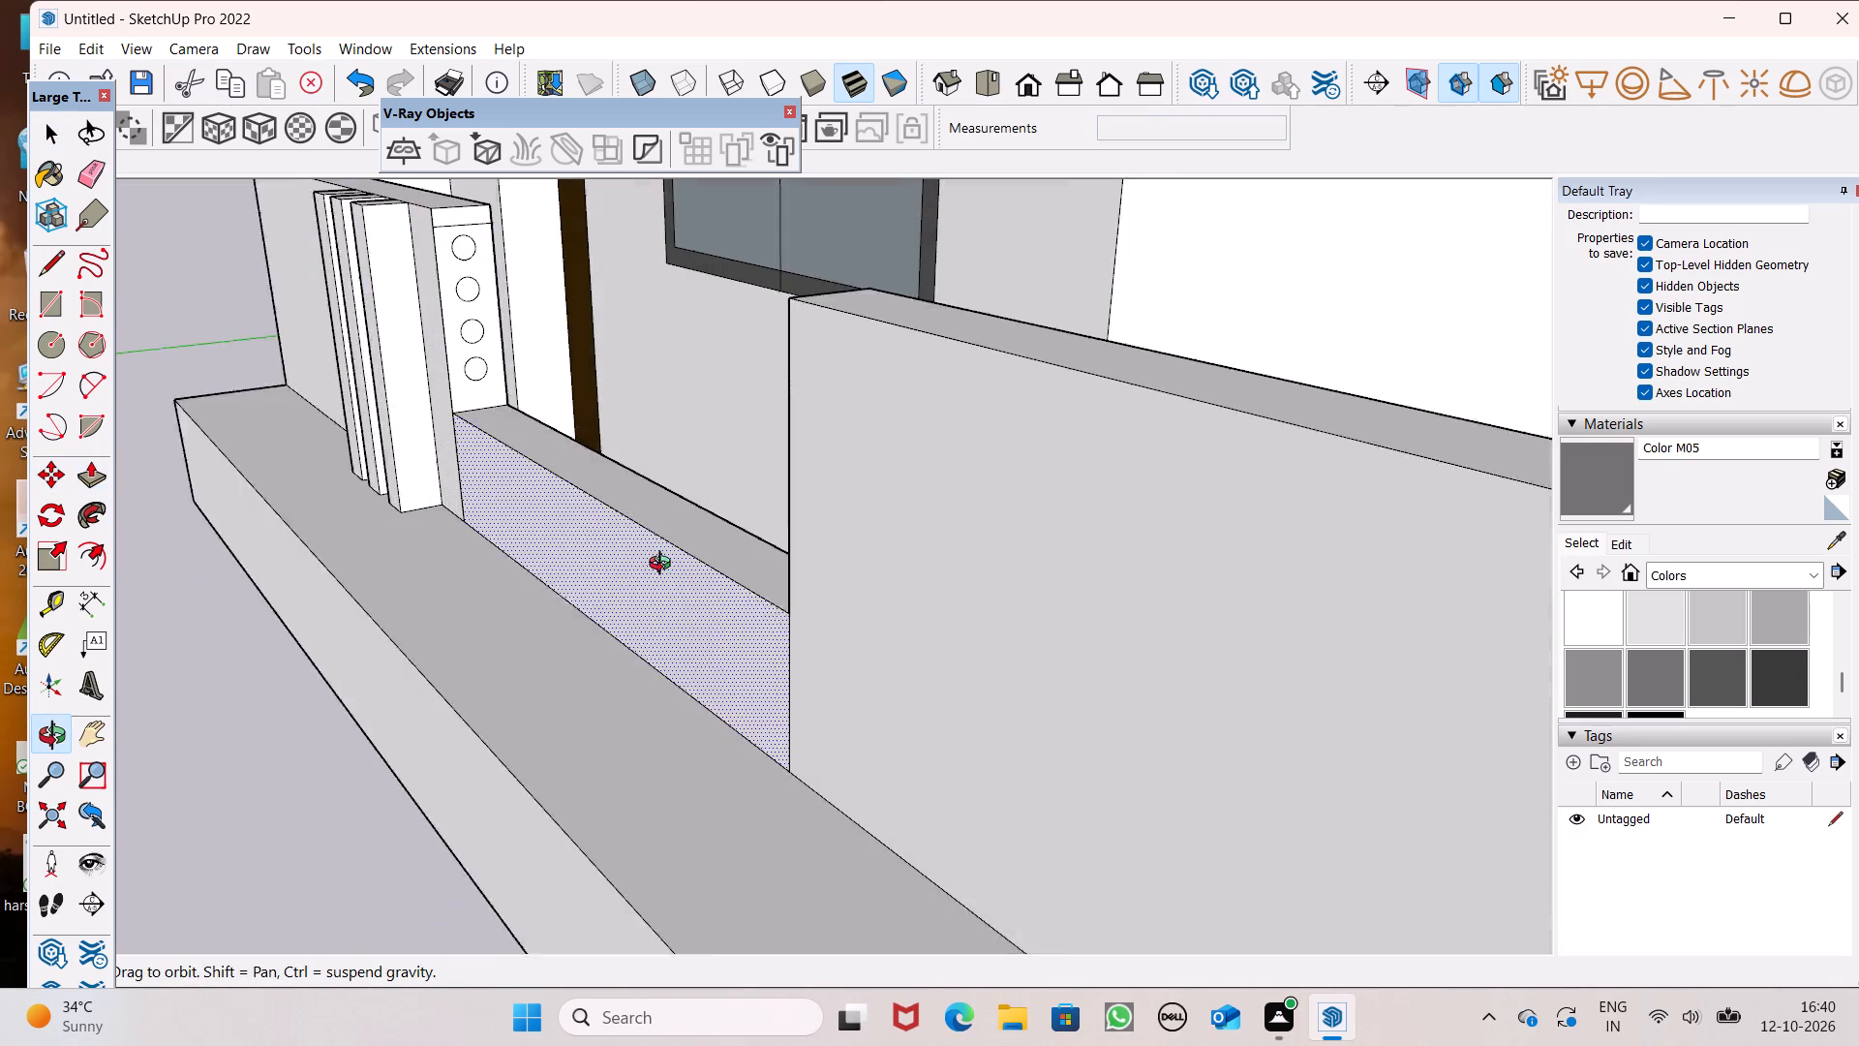
middle_drag(664, 566, 671, 566)
scroll(550, 398, up, 2)
drag(448, 371, 464, 386)
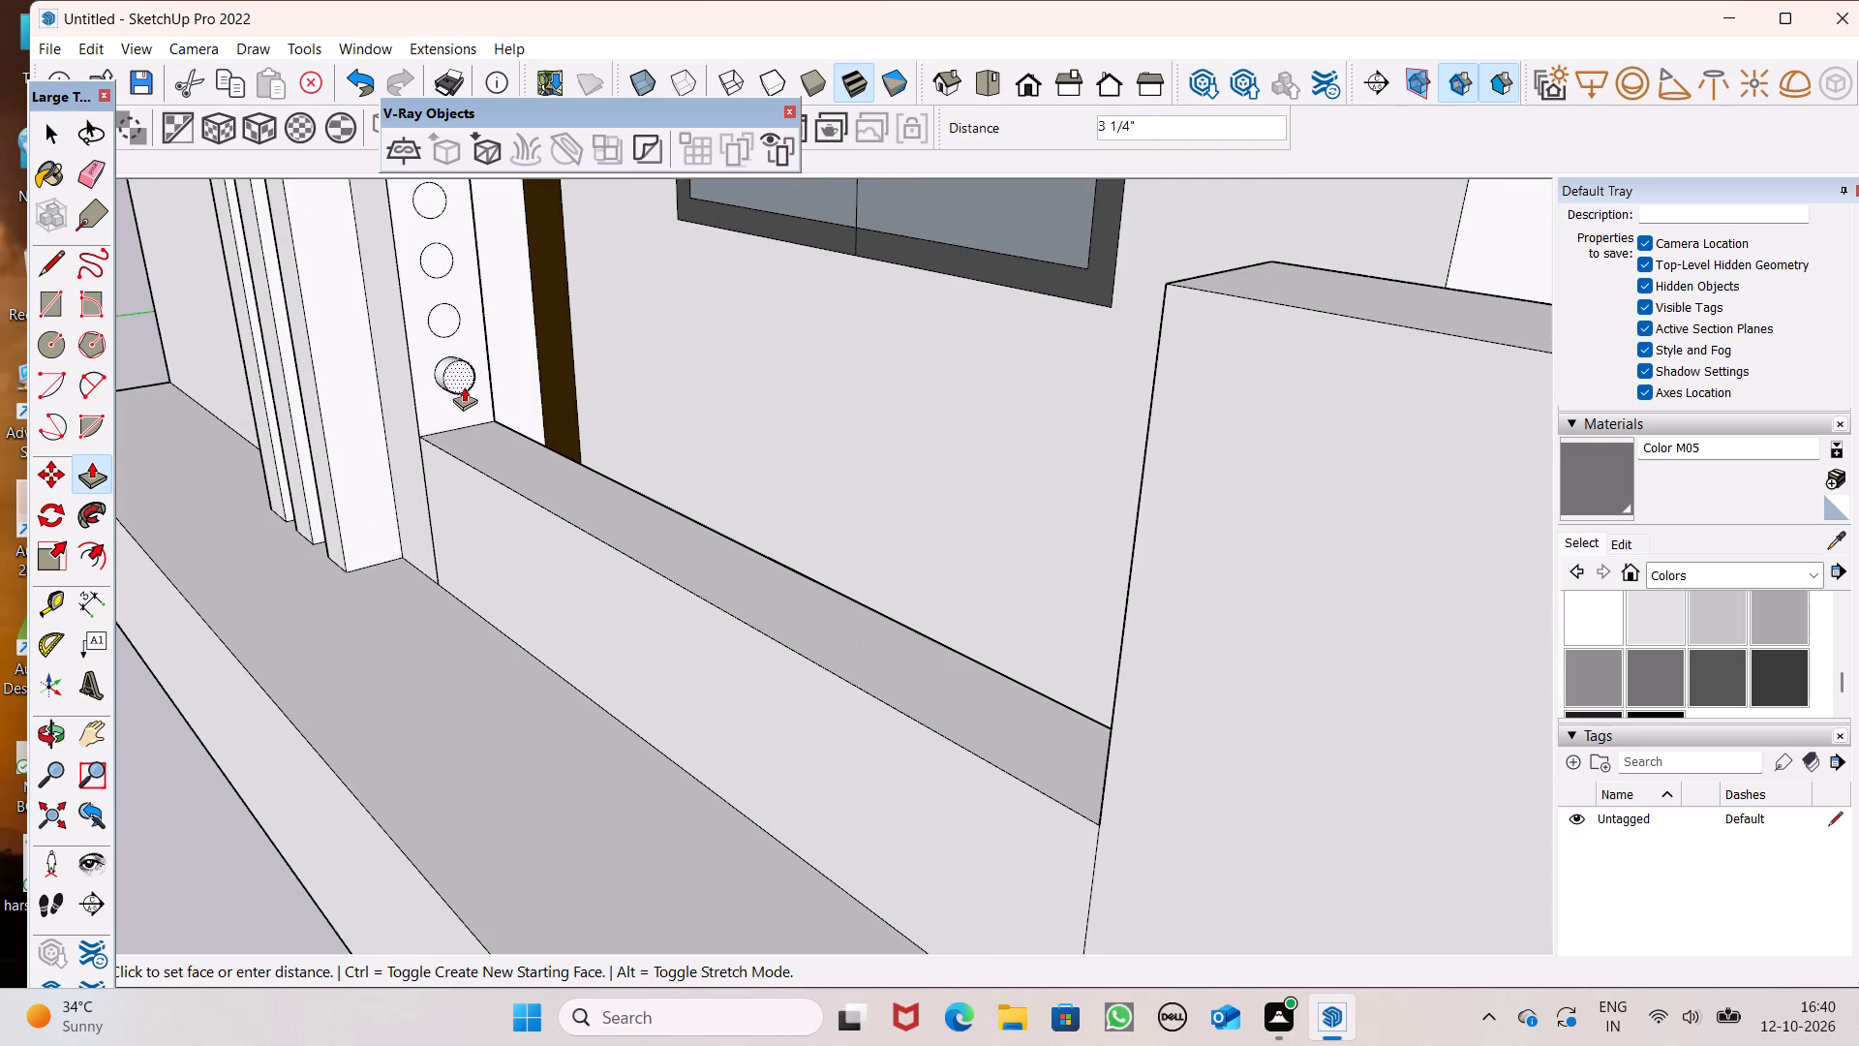
drag(464, 386, 1048, 815)
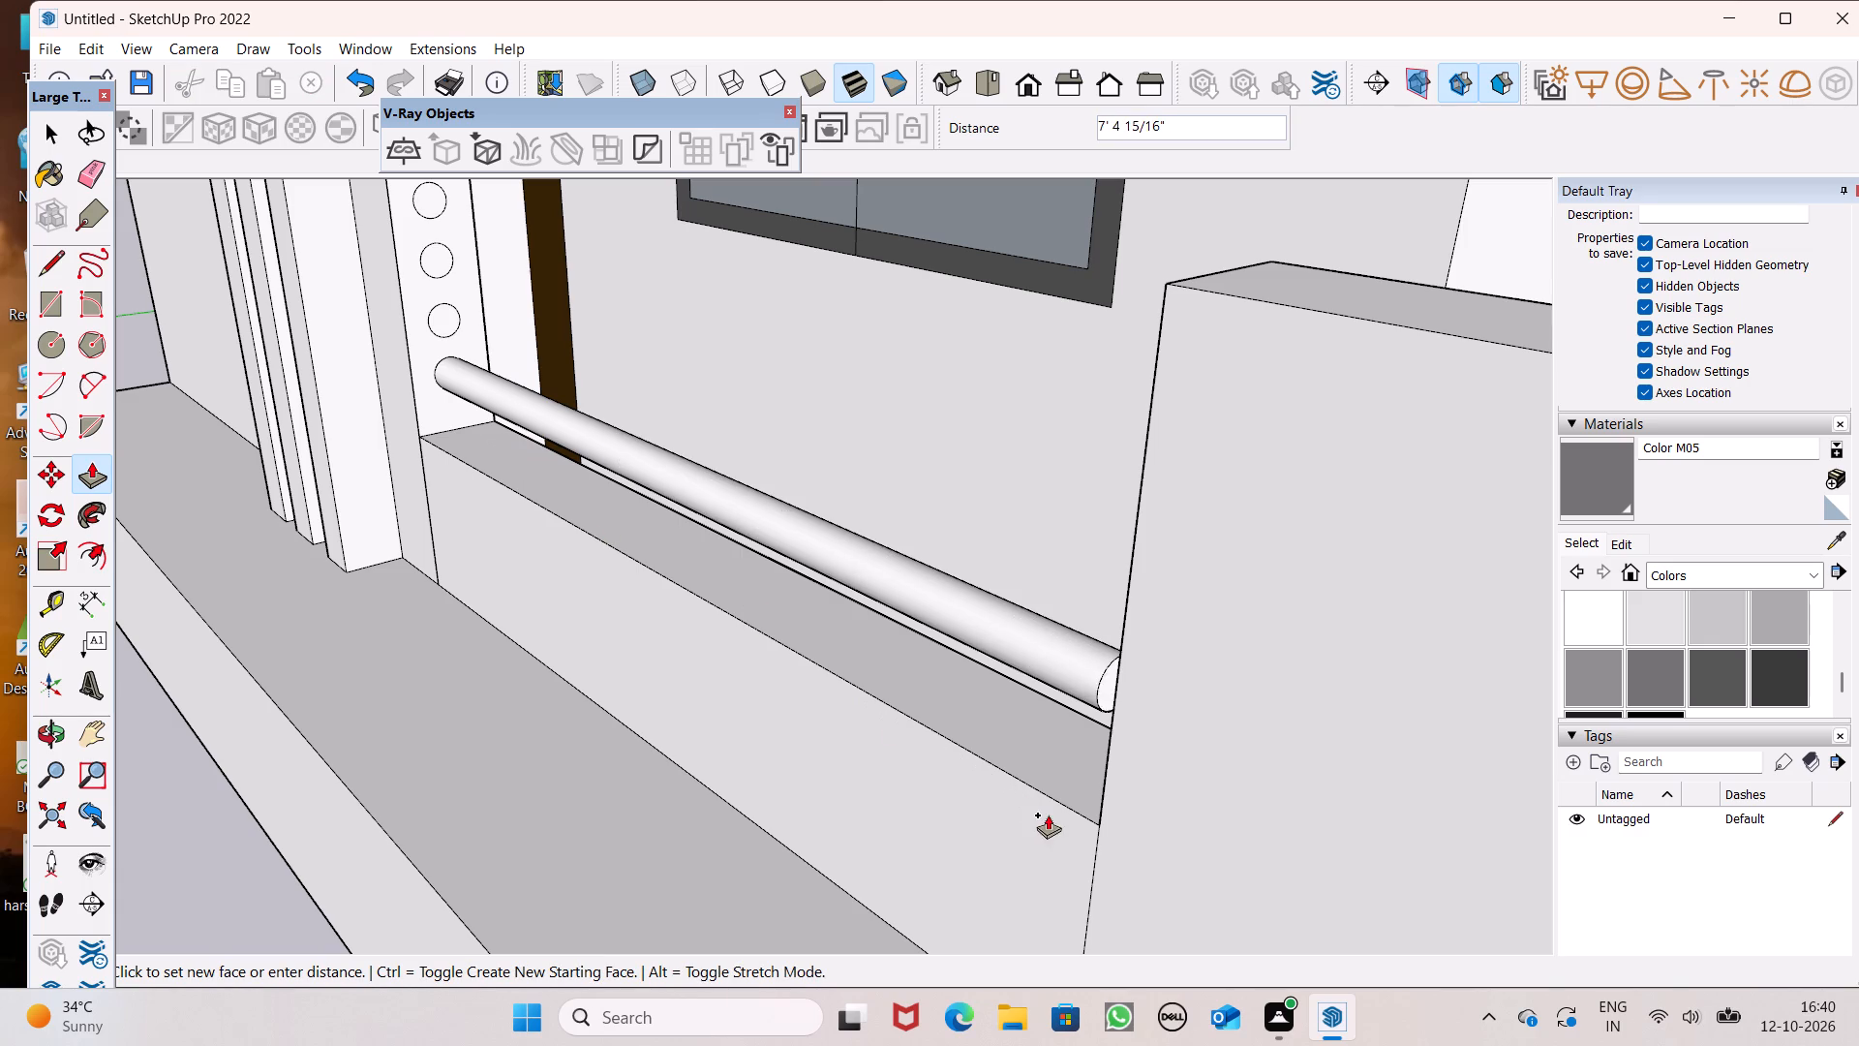
drag(1048, 815, 1054, 821)
Extend the round bar's free end by about 2 1/8" to reach the opposite raised wall section.
scroll(901, 638, down, 4)
middle_drag(1055, 755, 1313, 792)
middle_click(1319, 791)
scroll(1322, 688, up, 3)
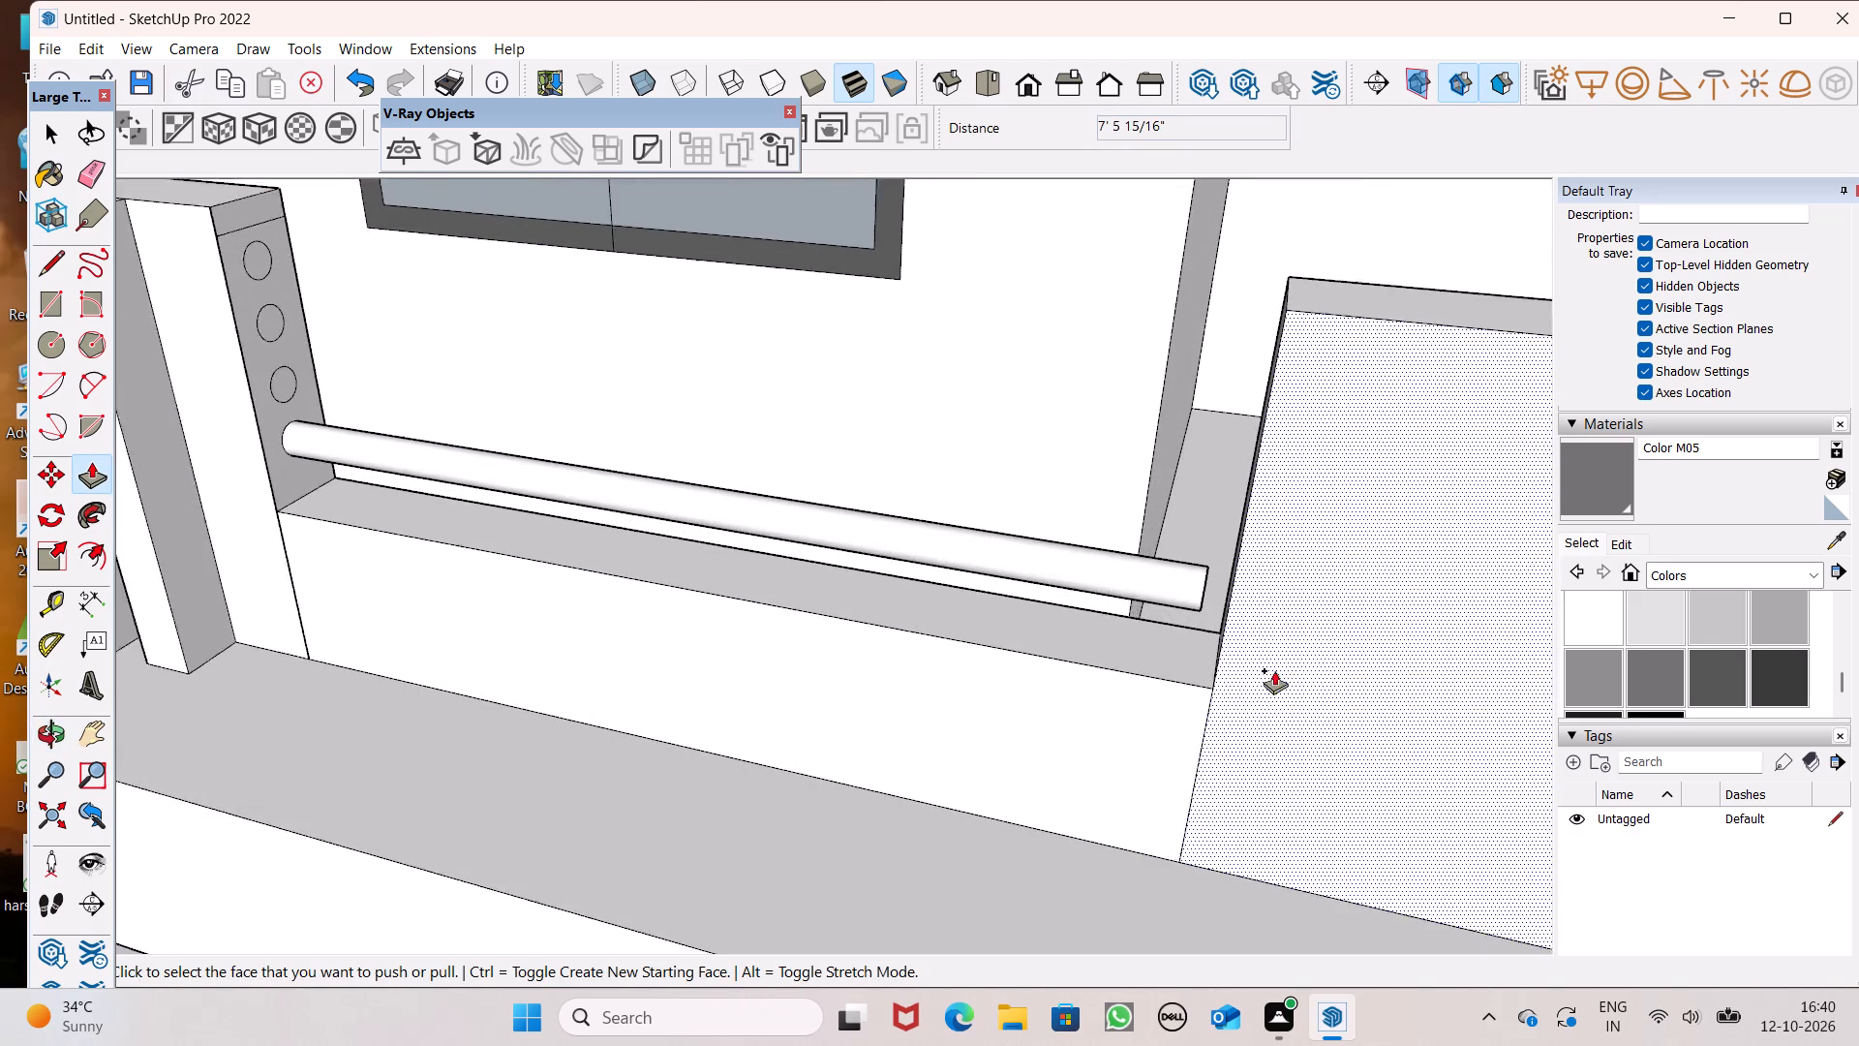
scroll(1274, 670, up, 5)
middle_drag(1218, 687, 1148, 711)
scroll(1148, 711, up, 5)
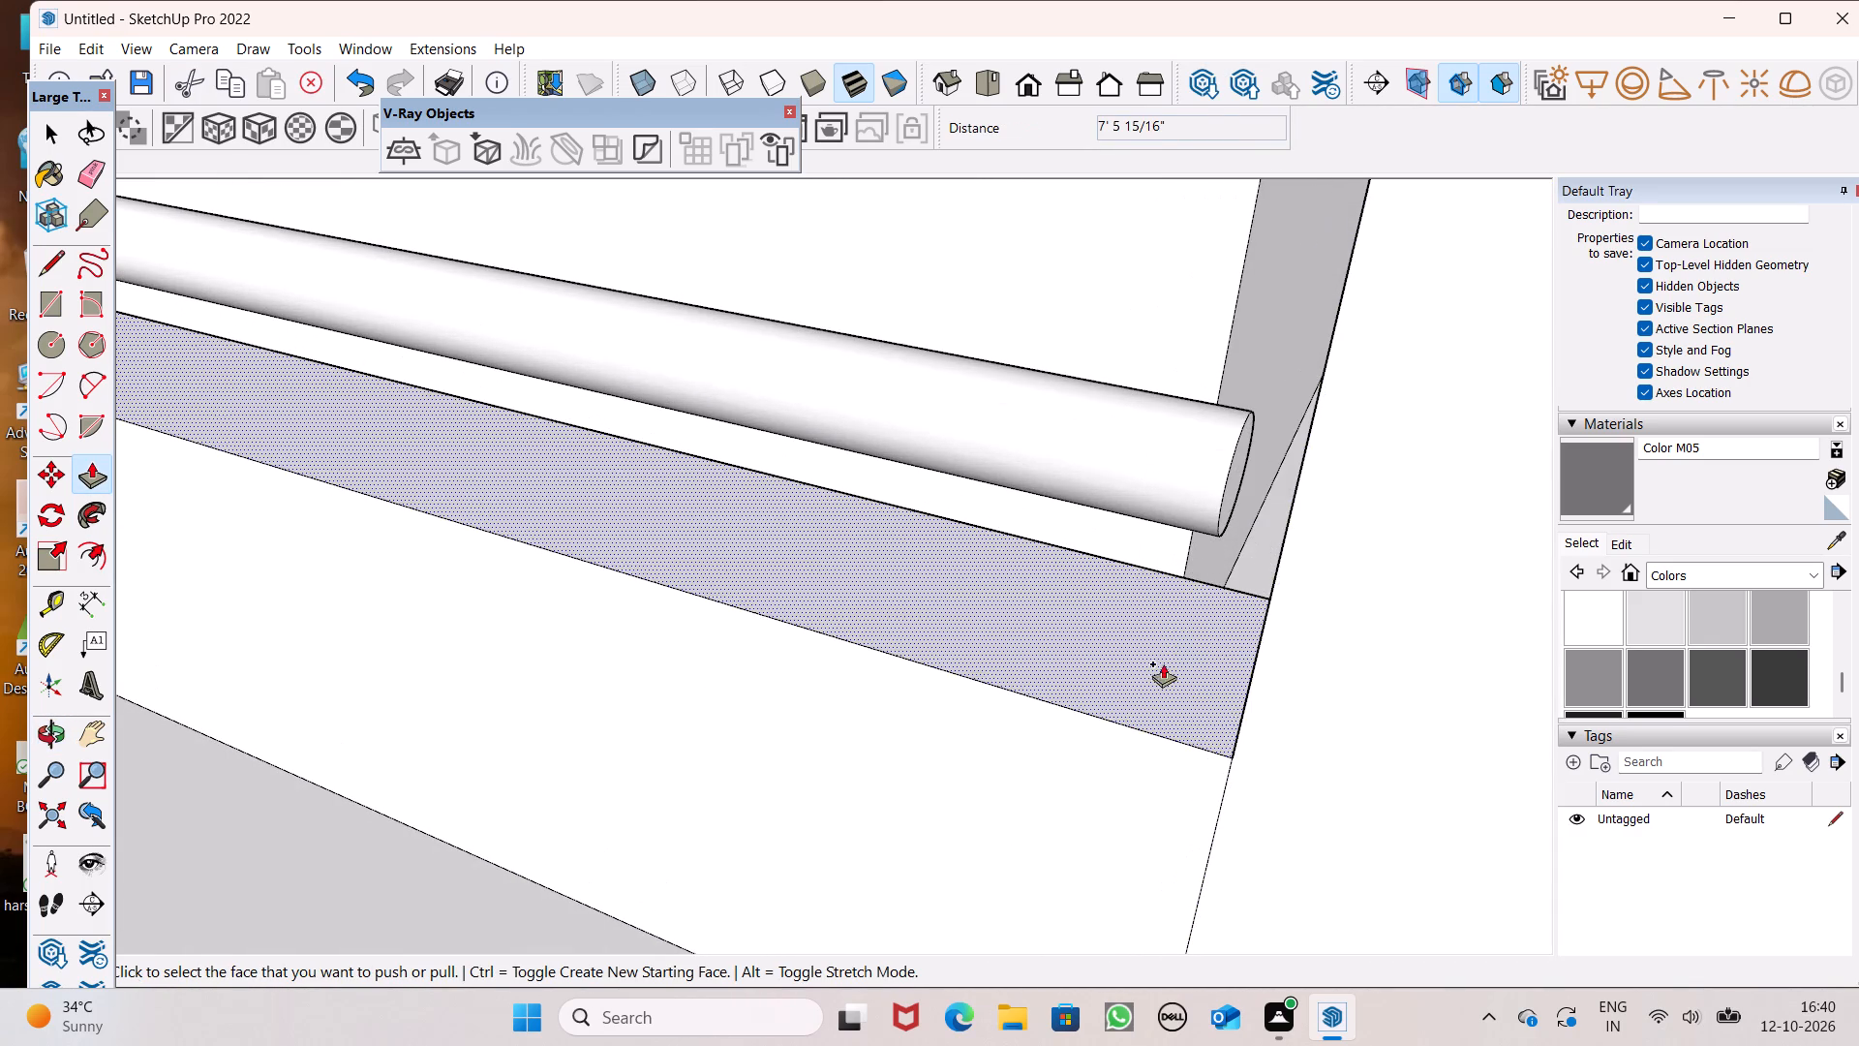
drag(1235, 503, 1240, 510)
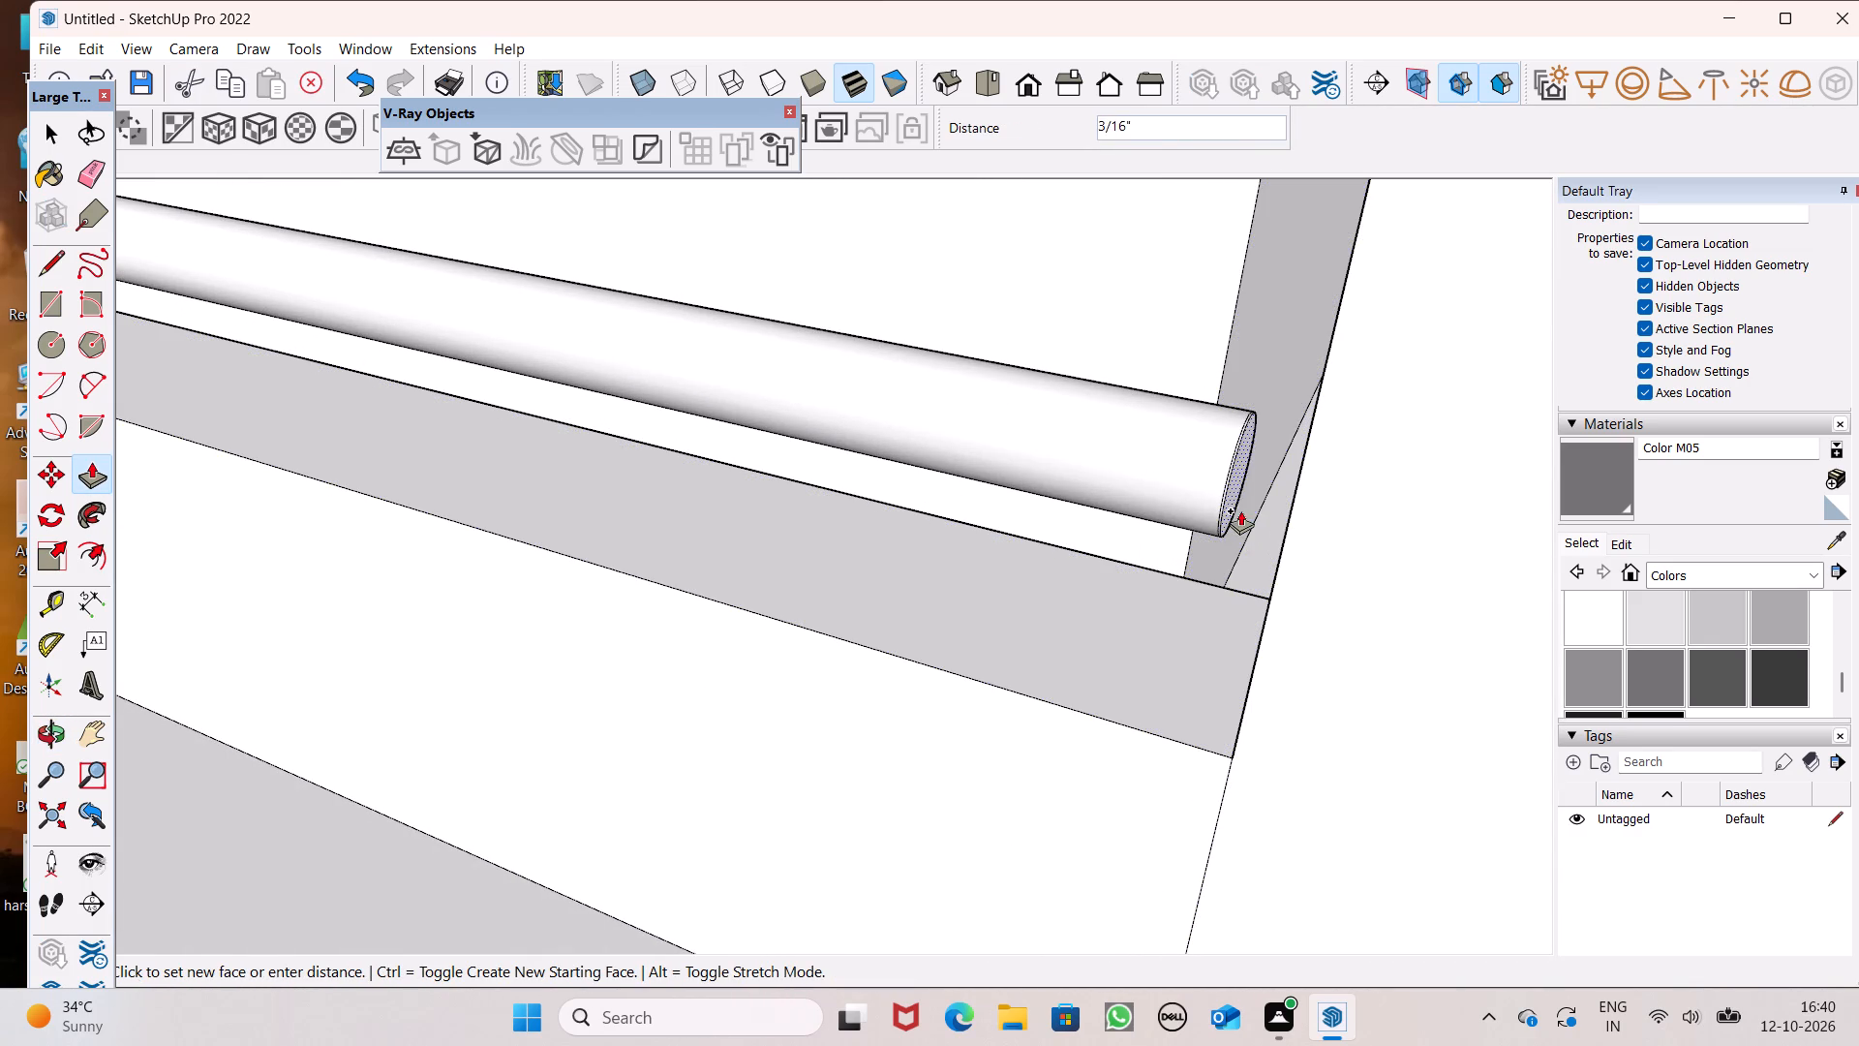
drag(1240, 510, 1303, 543)
Extrude the end face's top strip above the line about 7' 7 7/8" across the opening to the opposite wall section.
scroll(1118, 486, down, 4)
middle_drag(1179, 623, 1509, 694)
scroll(1152, 568, down, 6)
scroll(948, 613, down, 5)
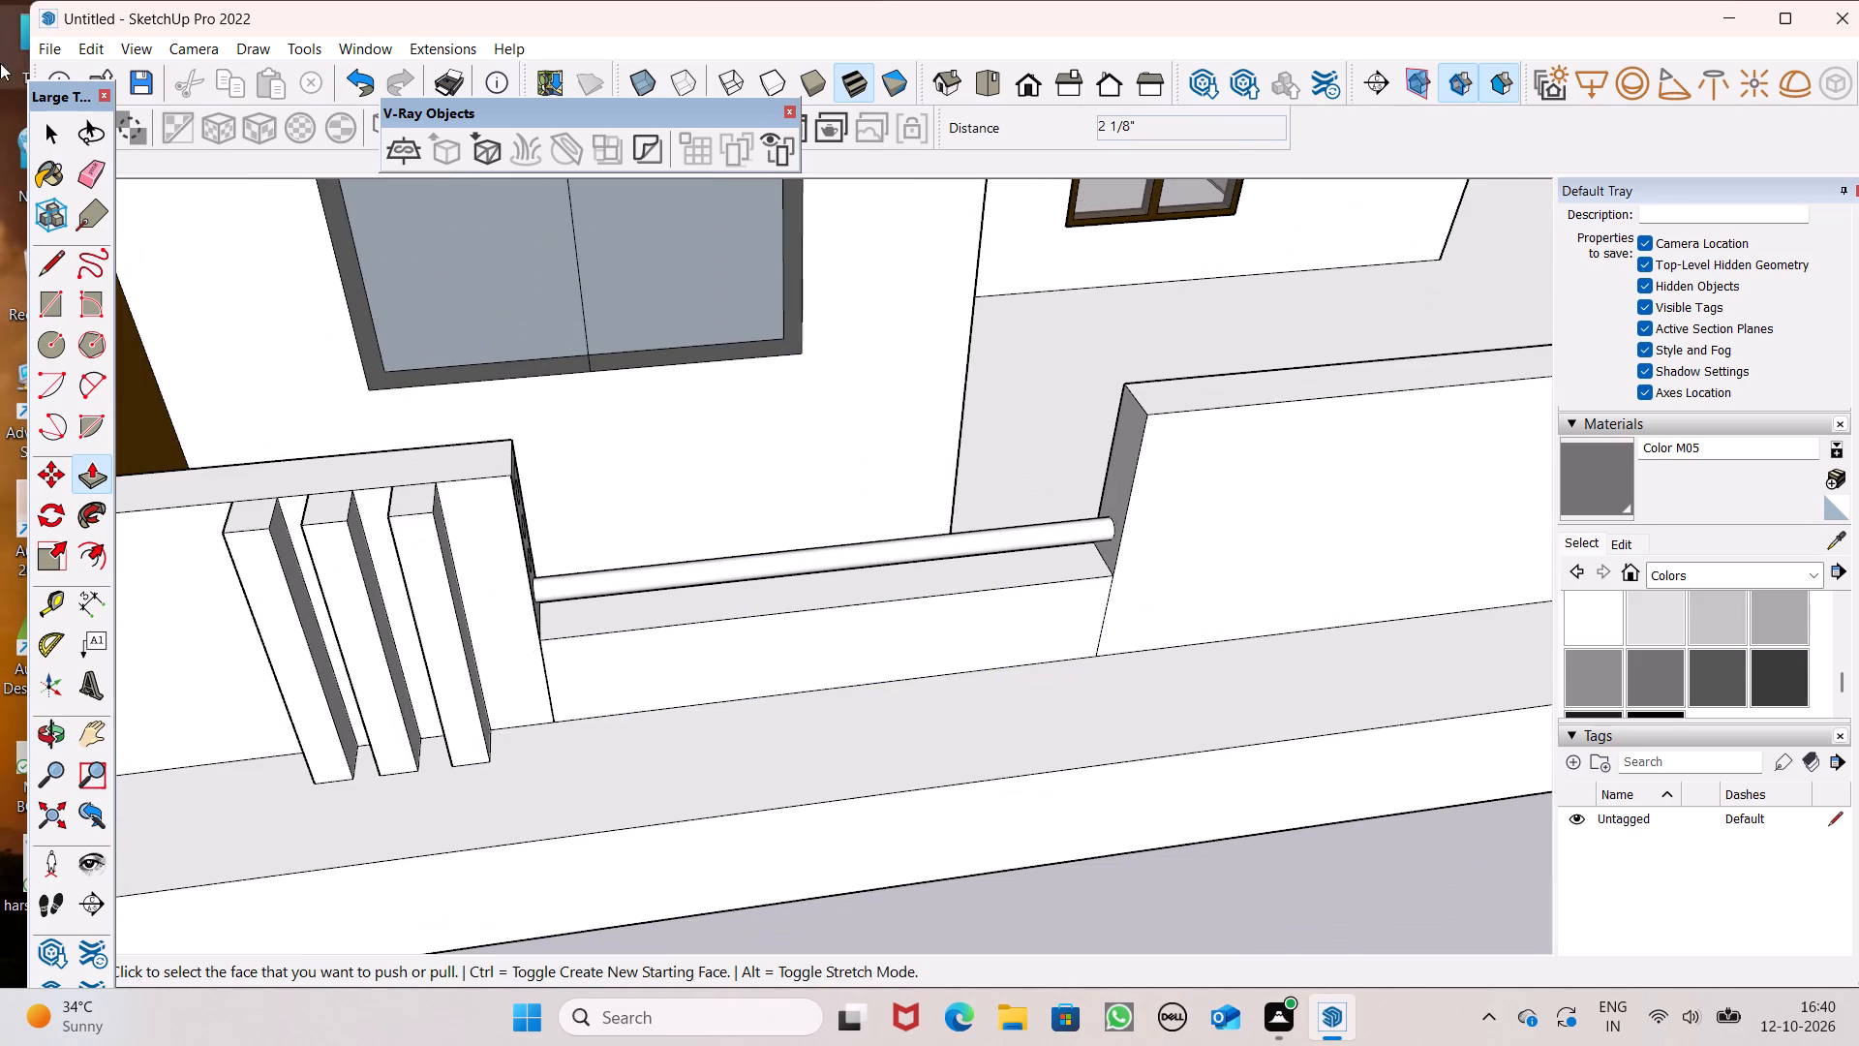
scroll(600, 278, down, 3)
middle_drag(920, 440, 559, 380)
scroll(612, 354, up, 3)
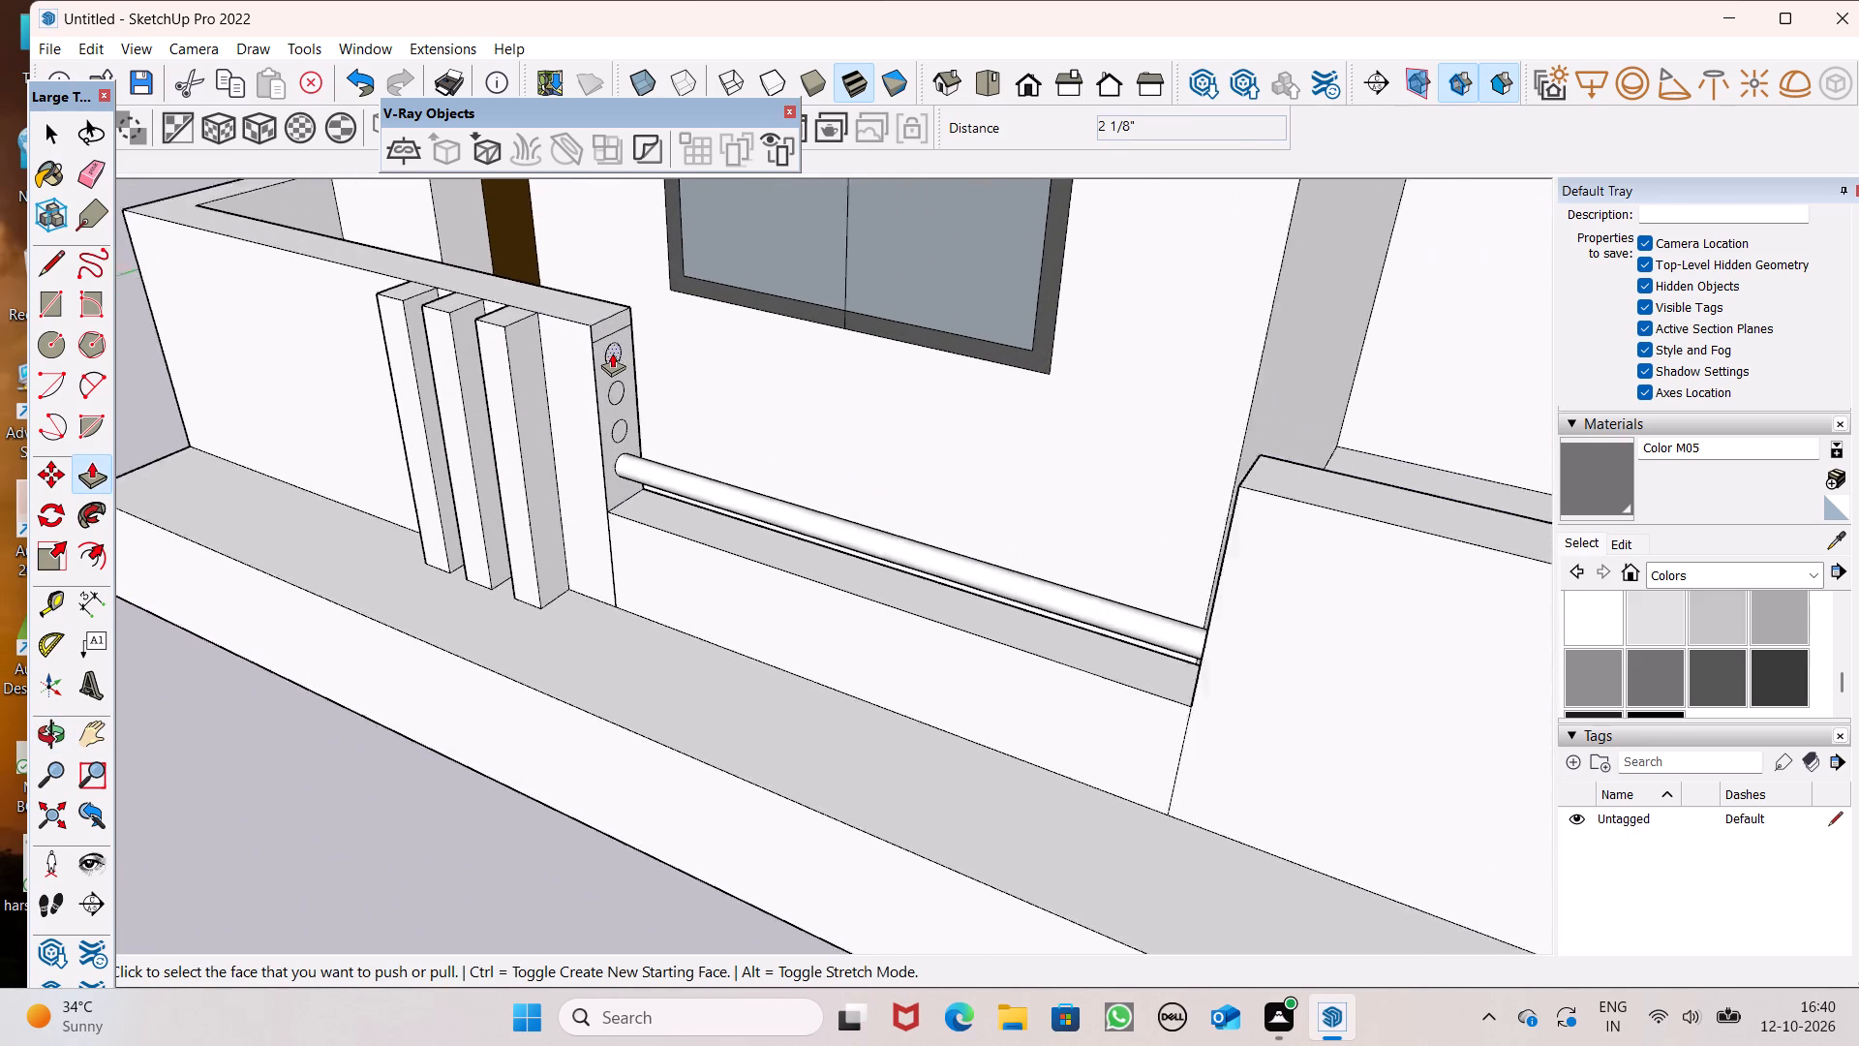
scroll(612, 353, up, 2)
drag(612, 323, 1321, 521)
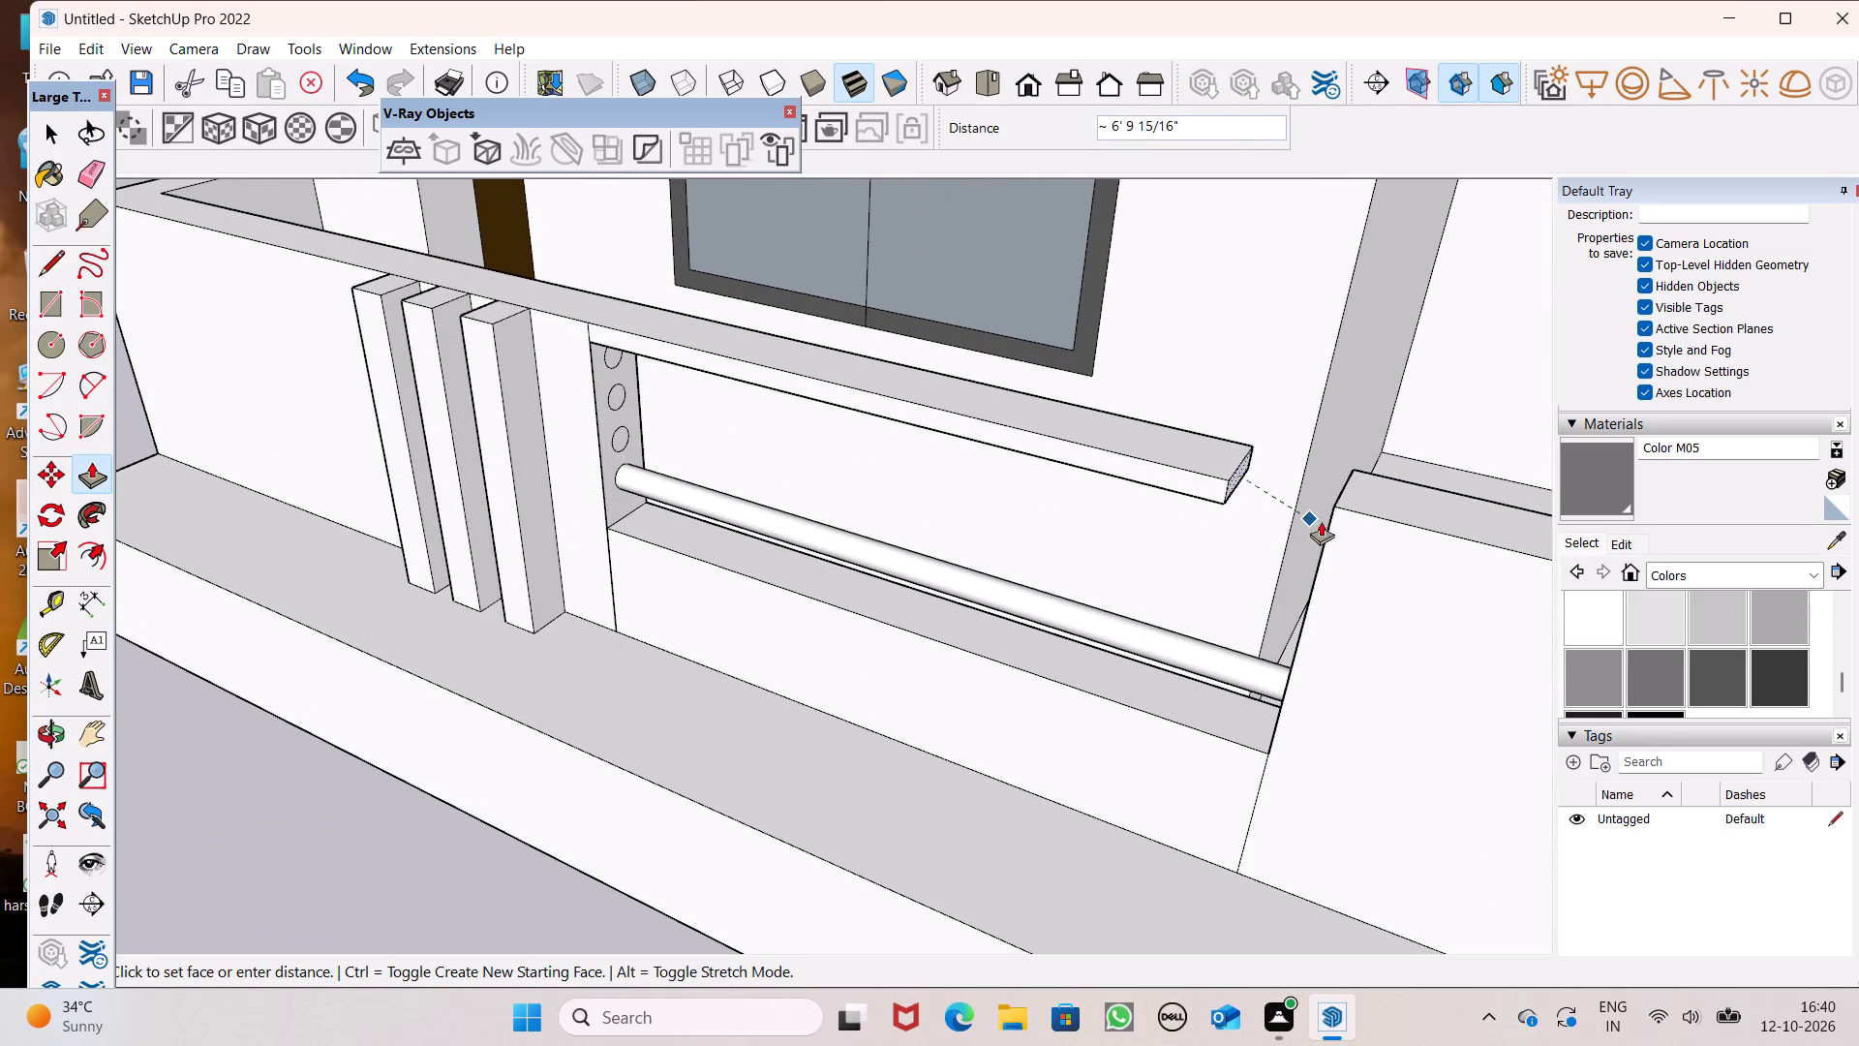
drag(1321, 521, 1342, 531)
Extrude the second circle from the bottom about 4' 11 15/16" into a round bar above the first one.
scroll(640, 431, up, 2)
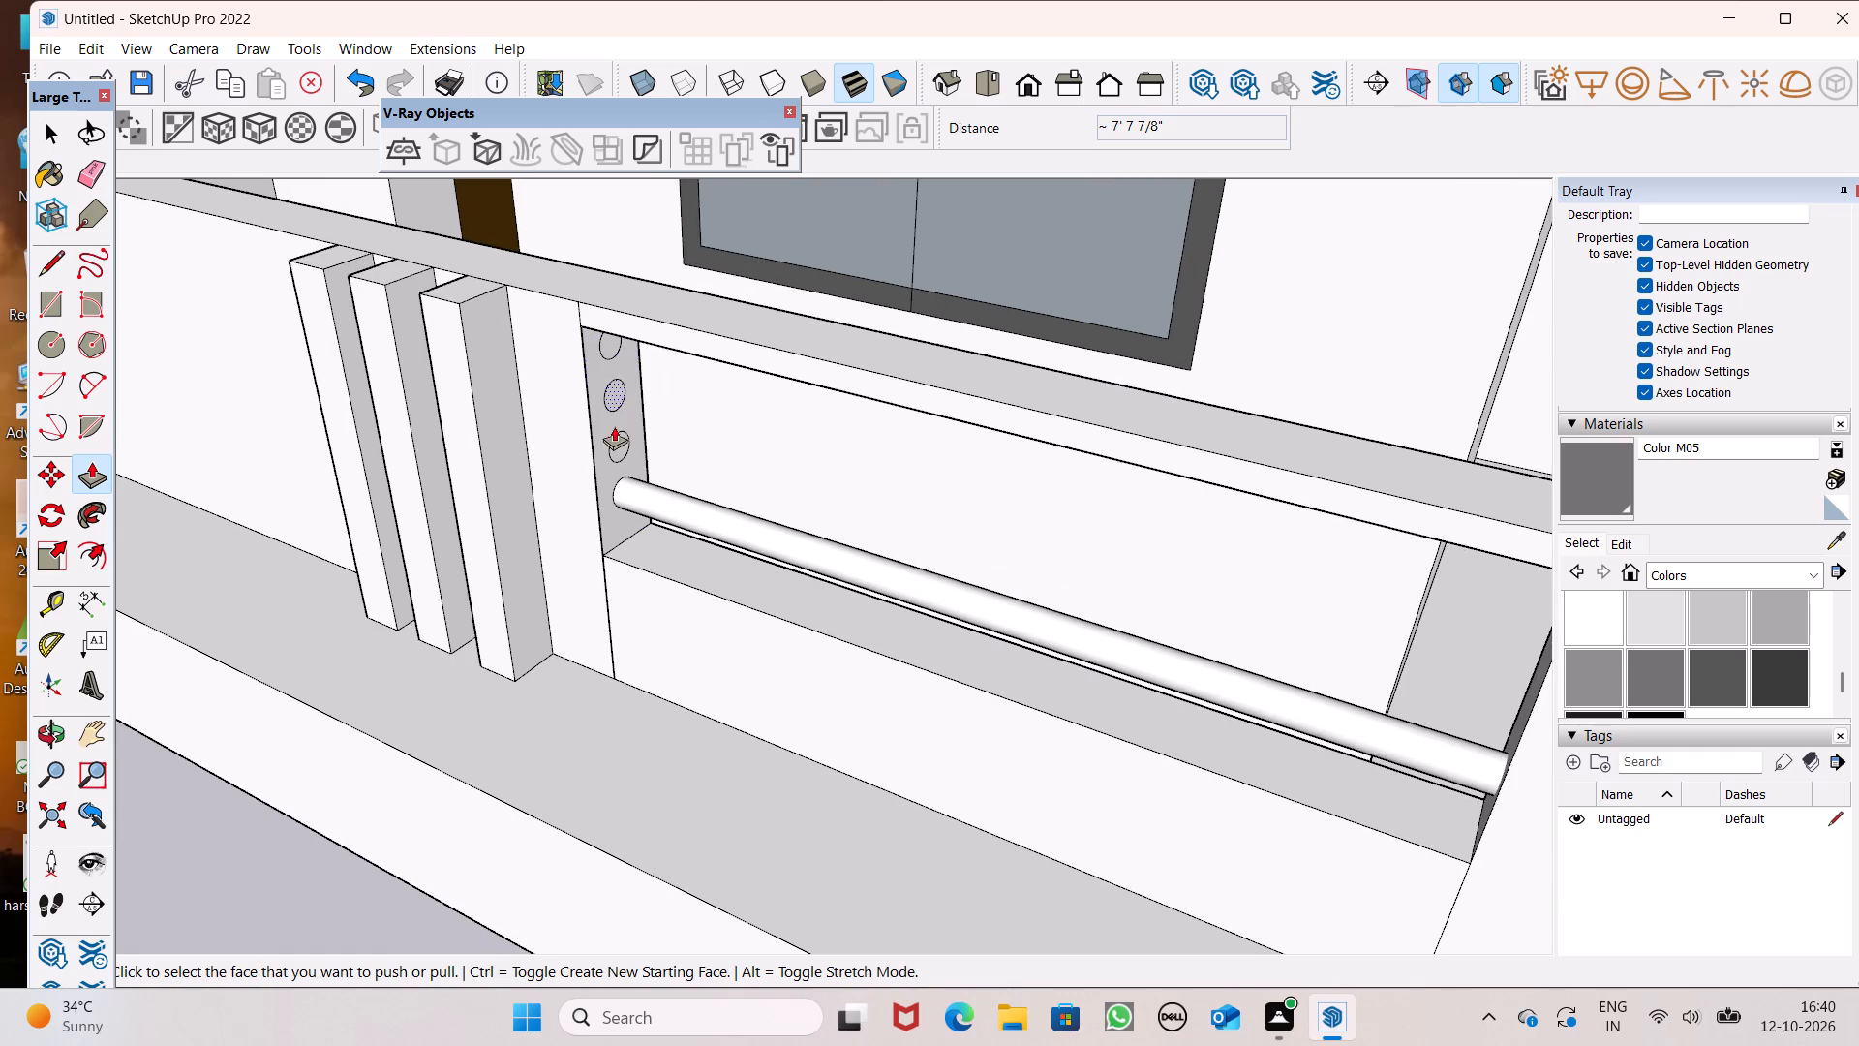
middle_drag(615, 426, 689, 274)
scroll(661, 355, up, 3)
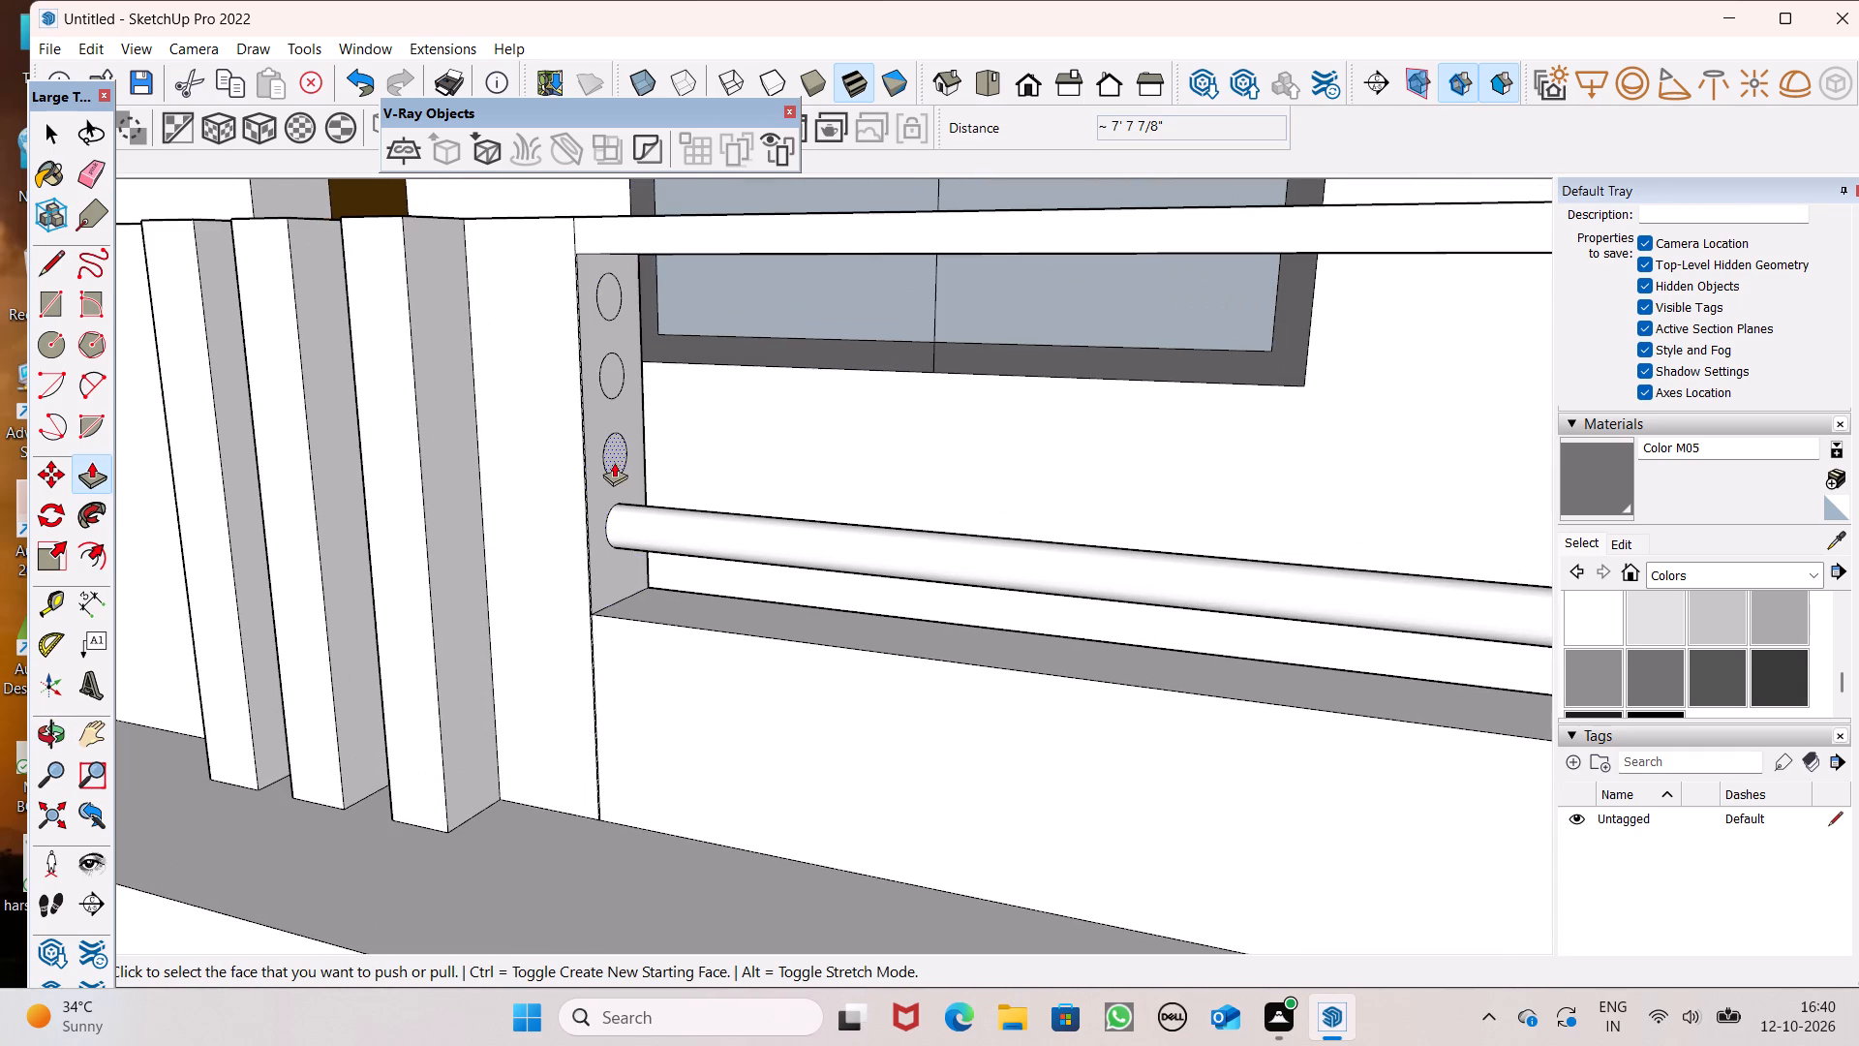
drag(614, 460, 1425, 786)
scroll(444, 555, down, 5)
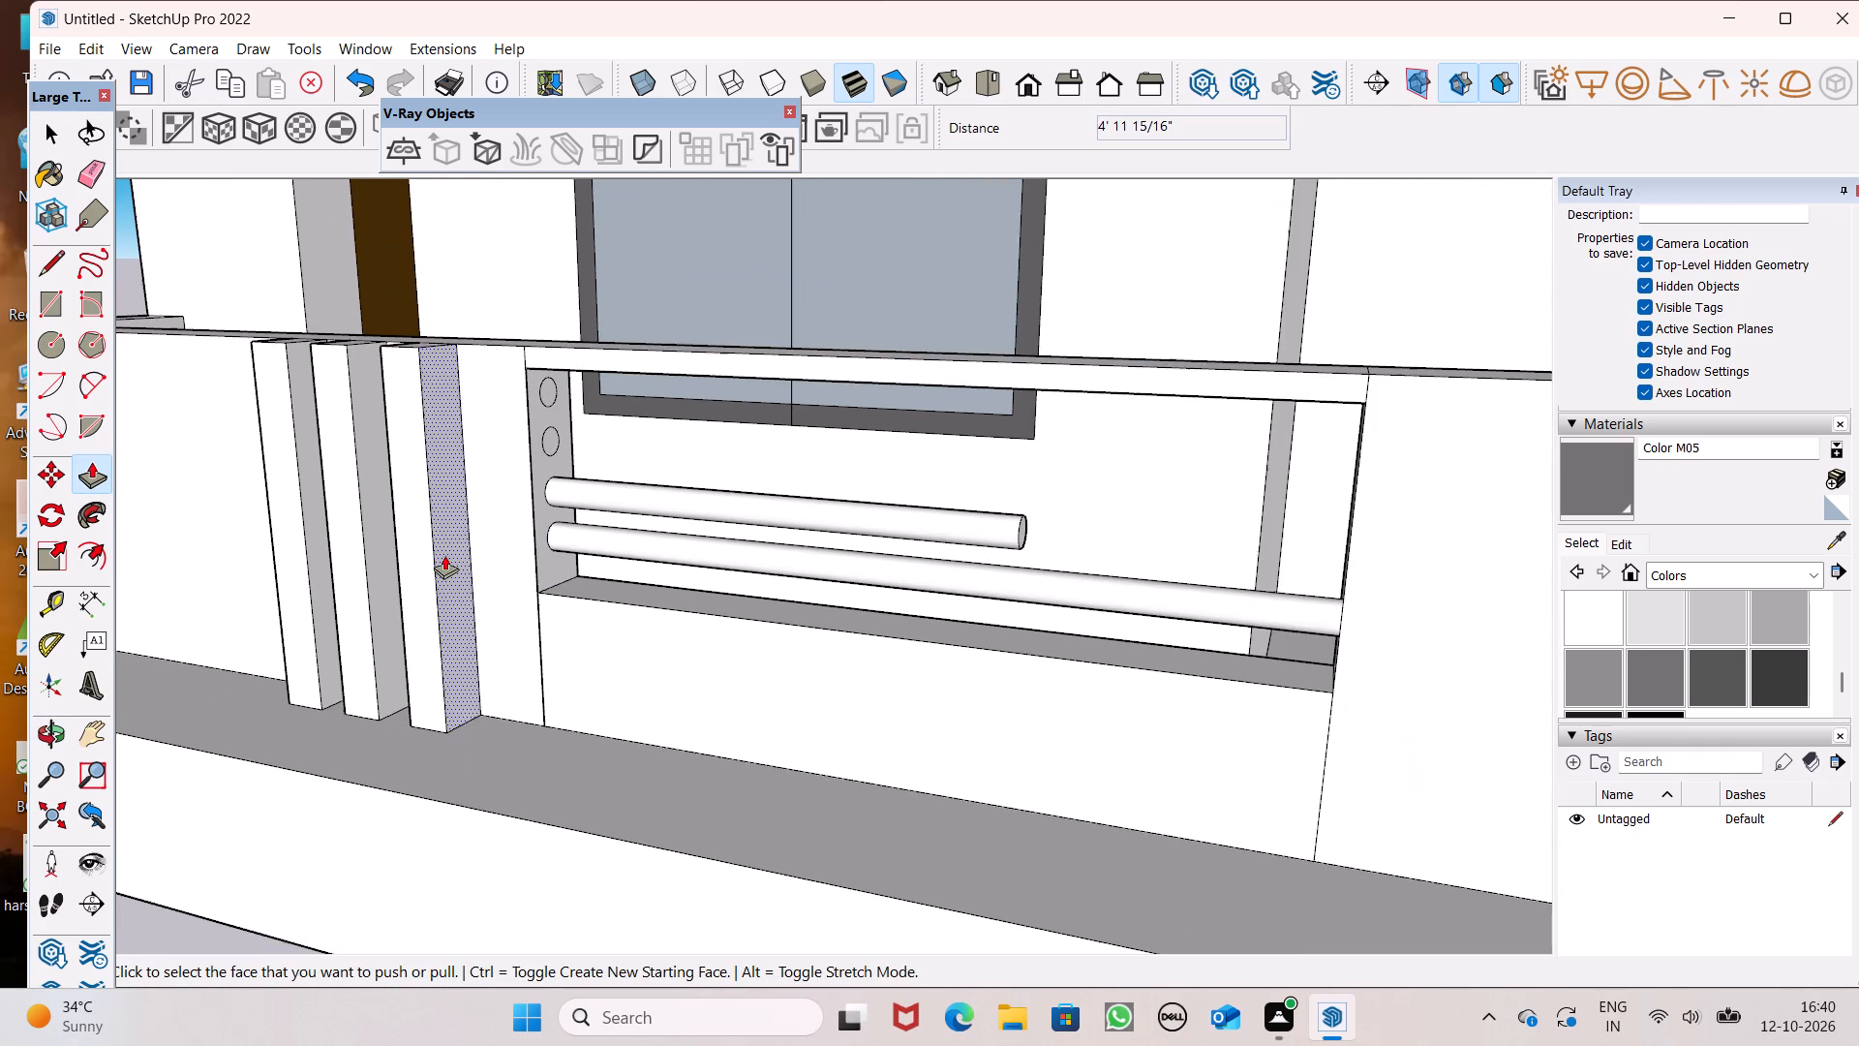
Extend the second-lowest round bar by about 2' 11 7/8" to the opposite raised wall section.
middle_drag(1439, 651, 1432, 676)
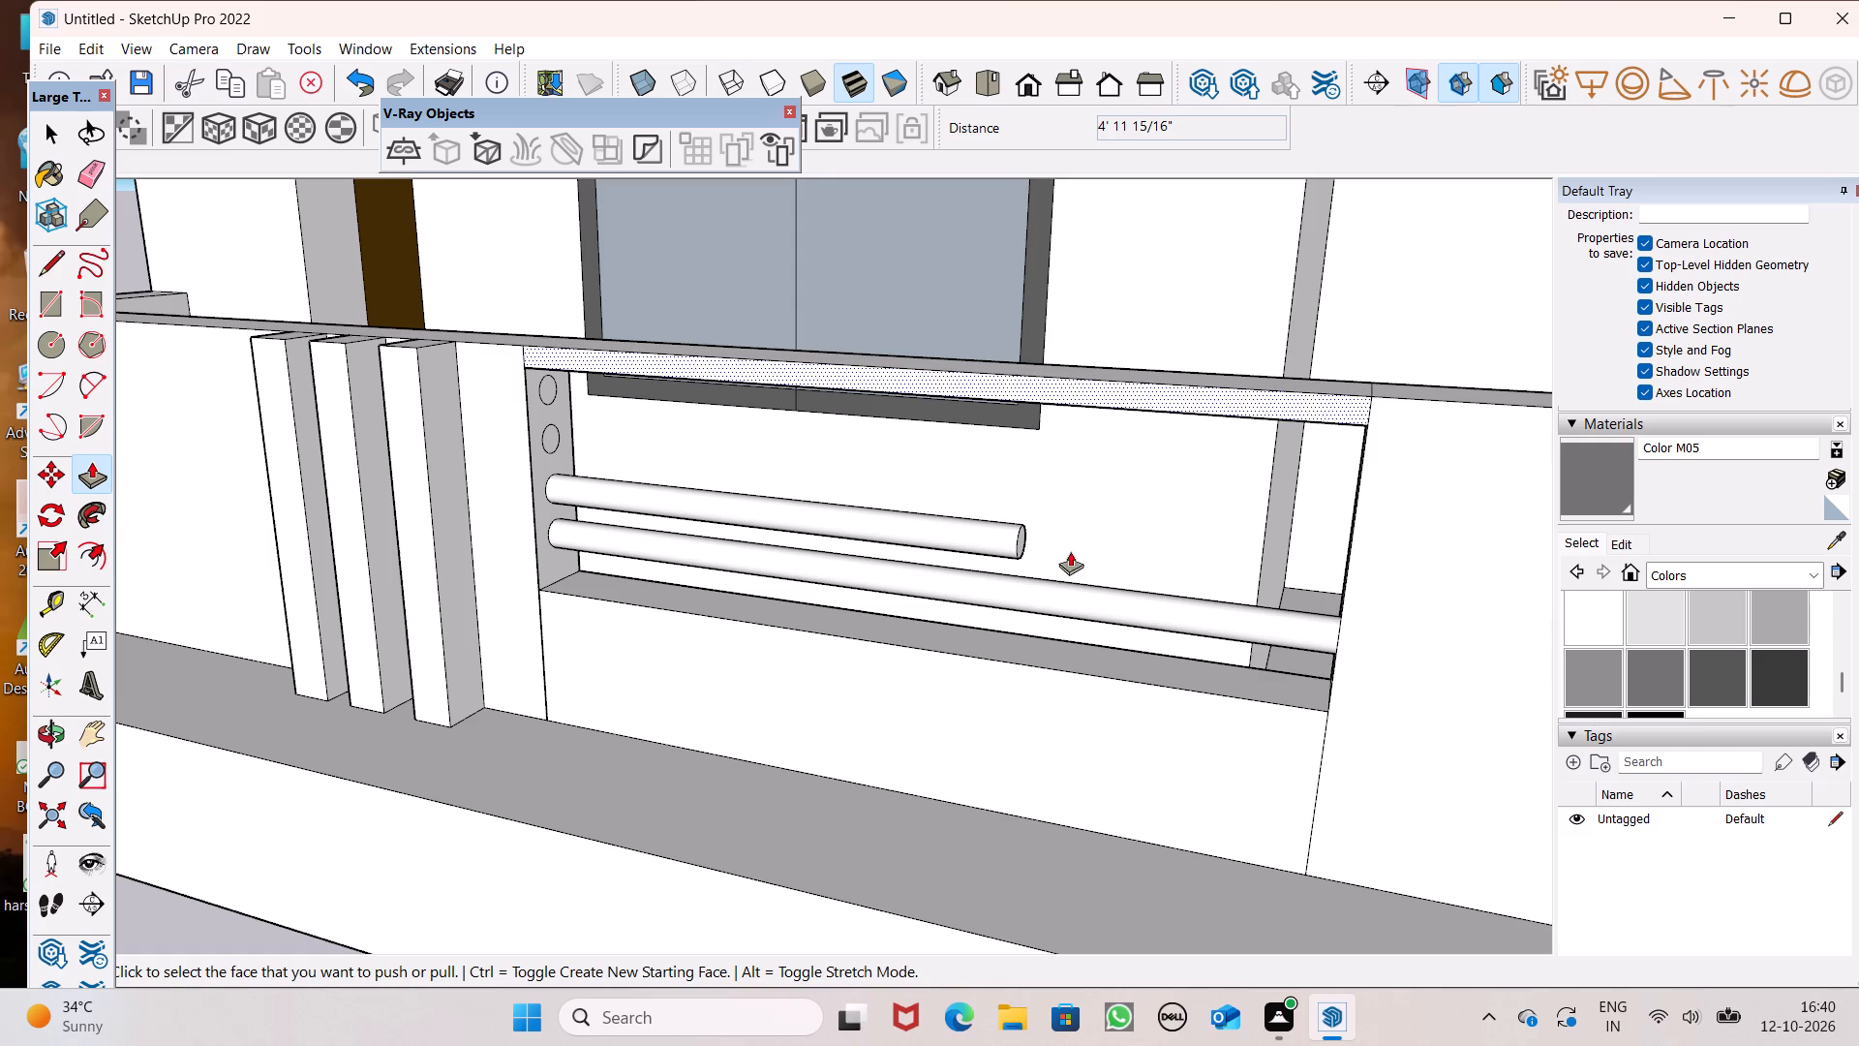
scroll(1639, 726, up, 1)
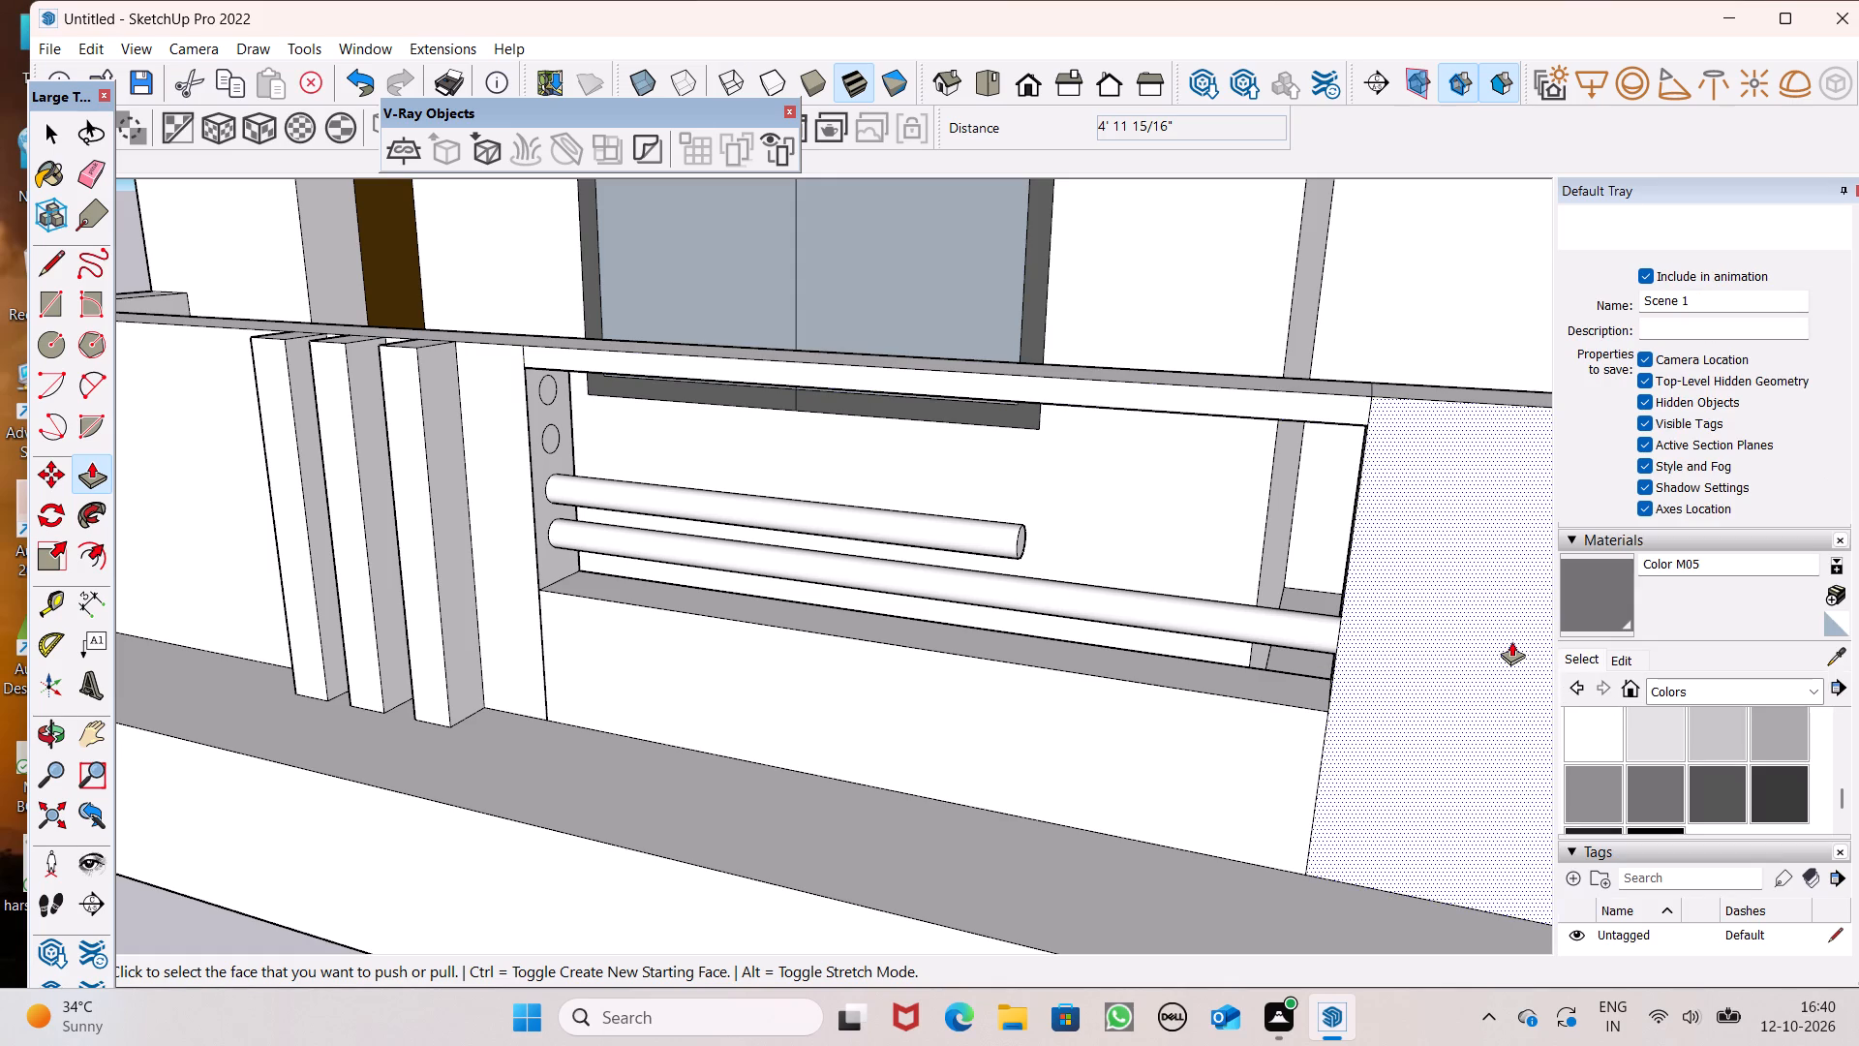
scroll(1454, 620, up, 3)
middle_drag(1430, 642, 1394, 684)
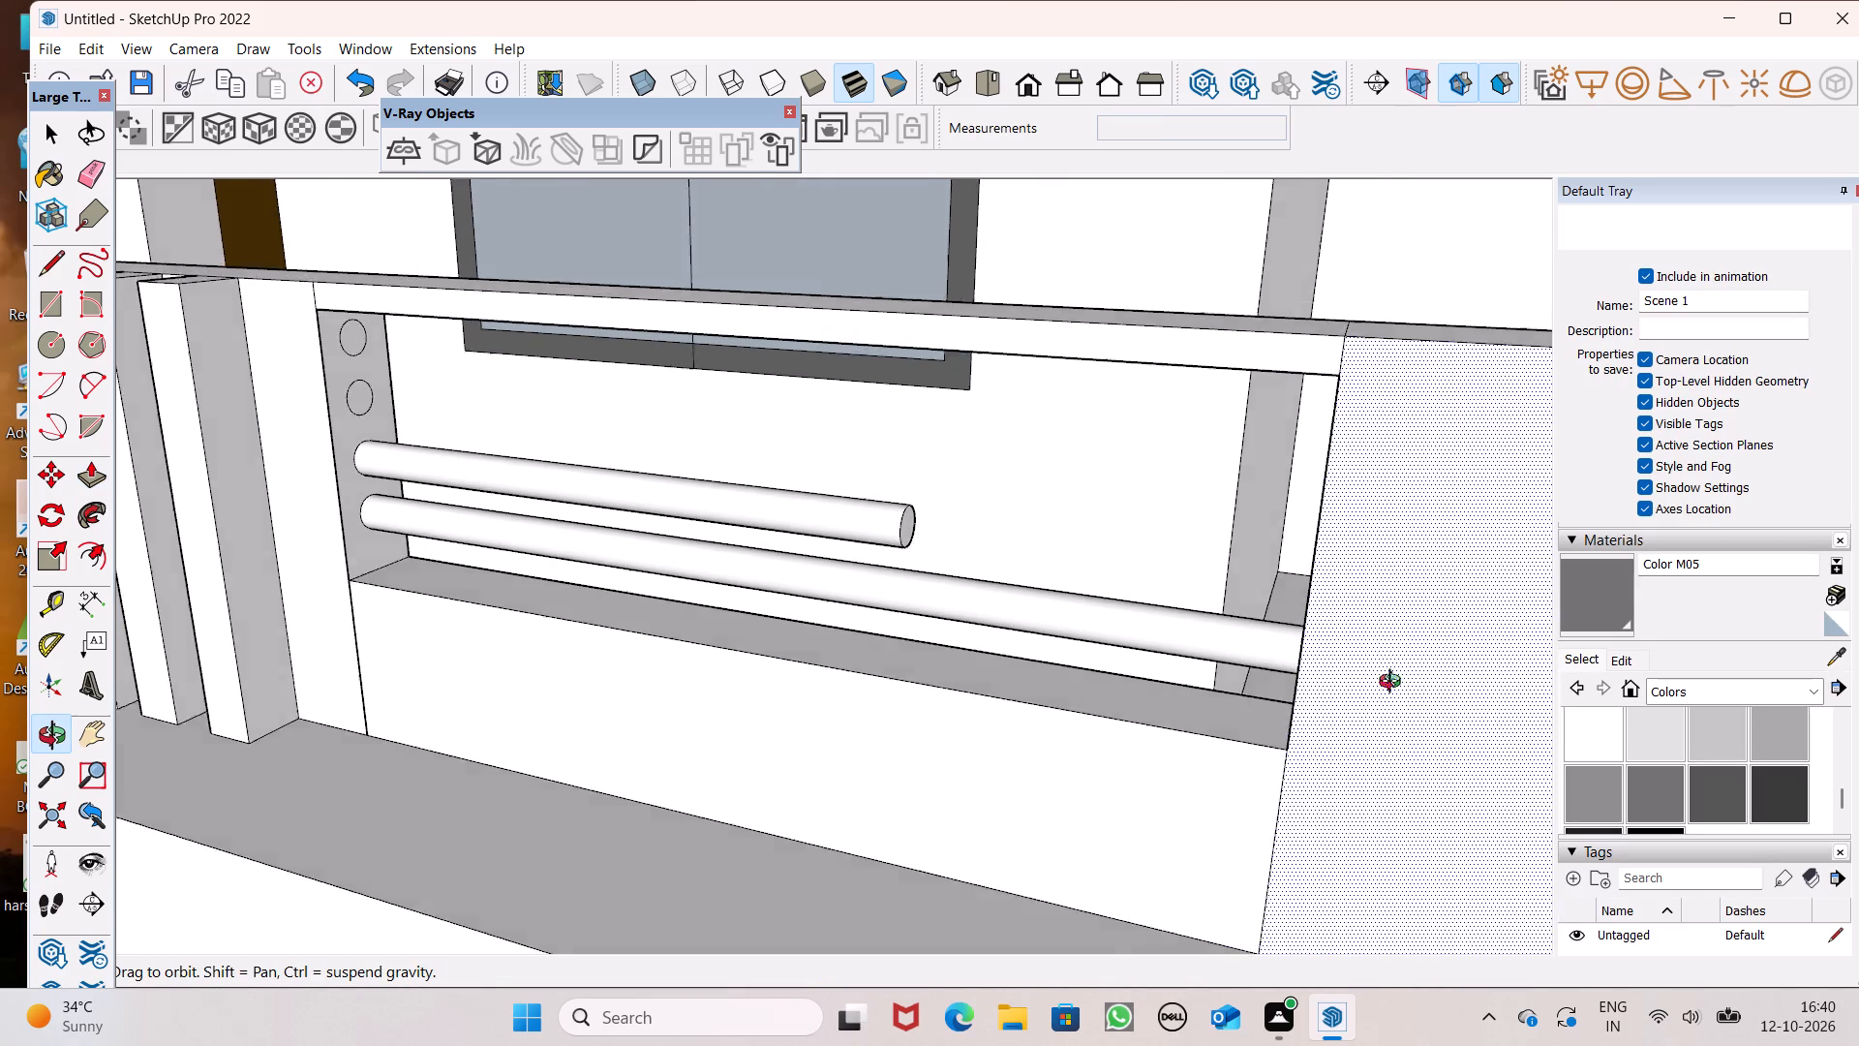
middle_drag(1394, 684, 1474, 637)
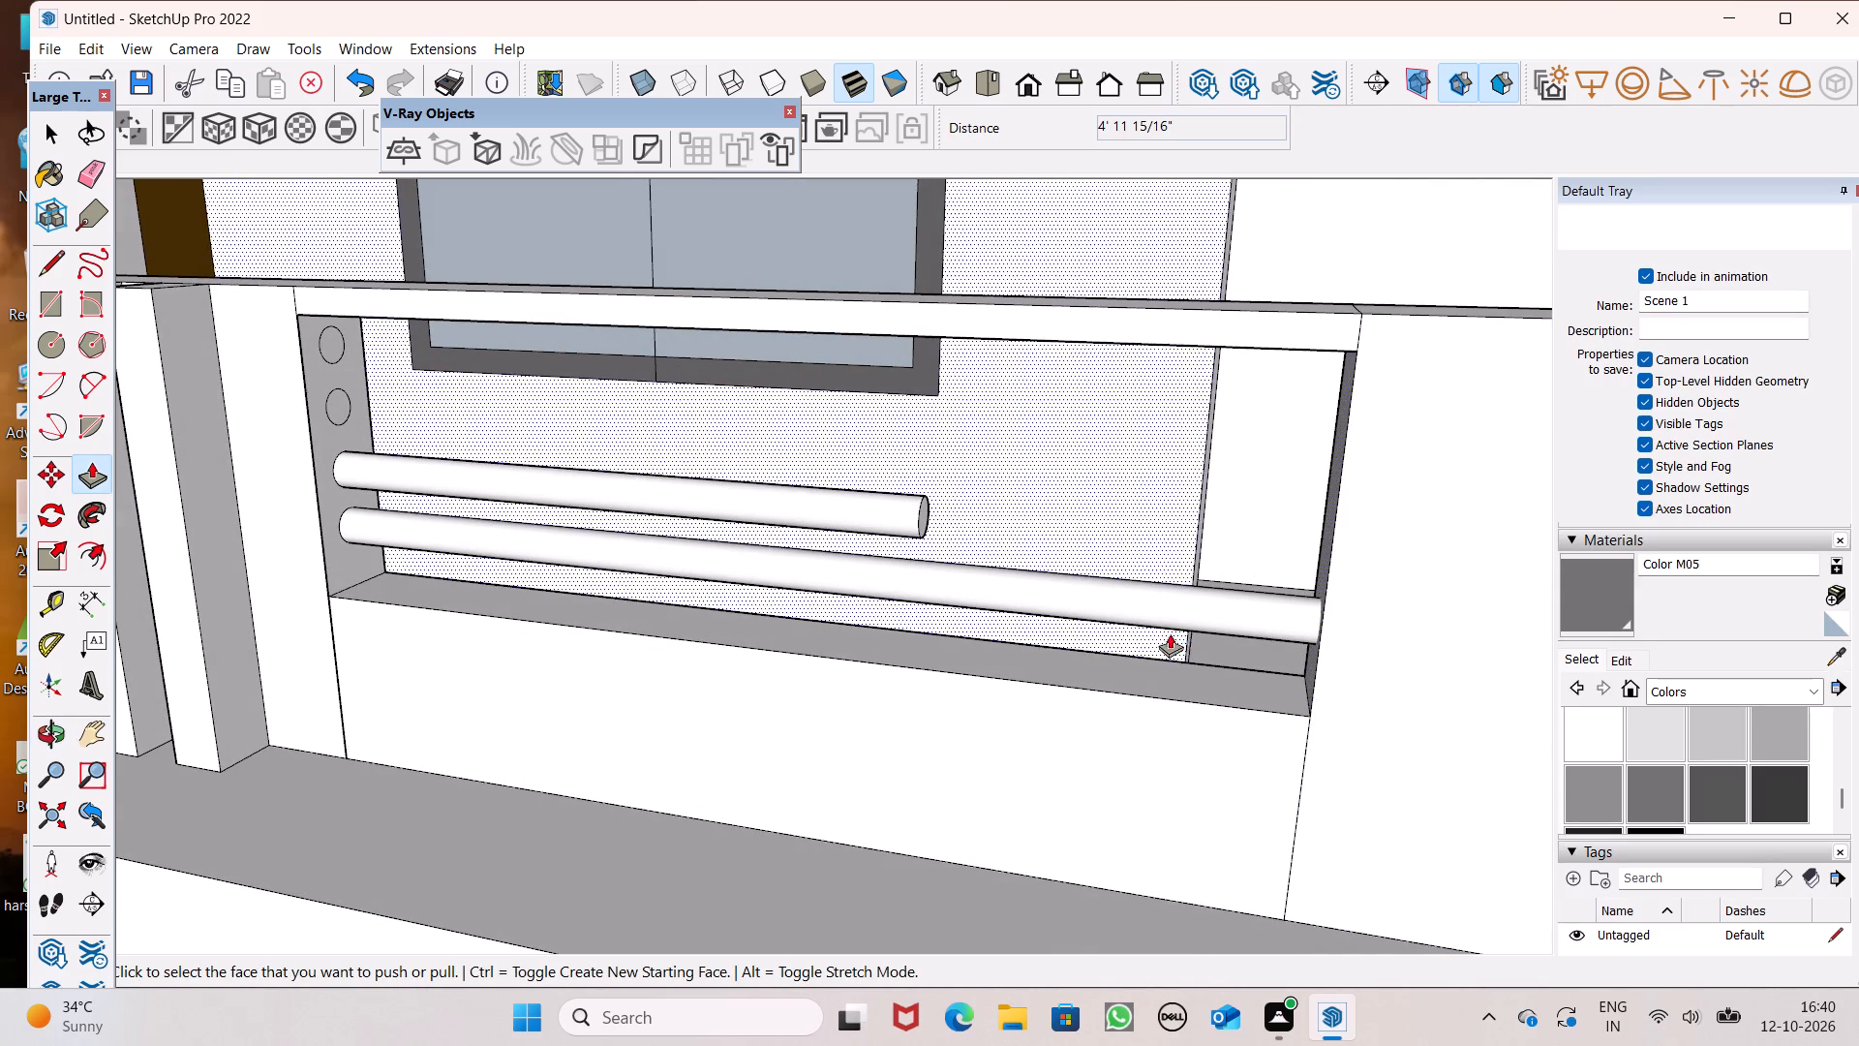
scroll(1126, 608, up, 2)
drag(890, 499, 1446, 604)
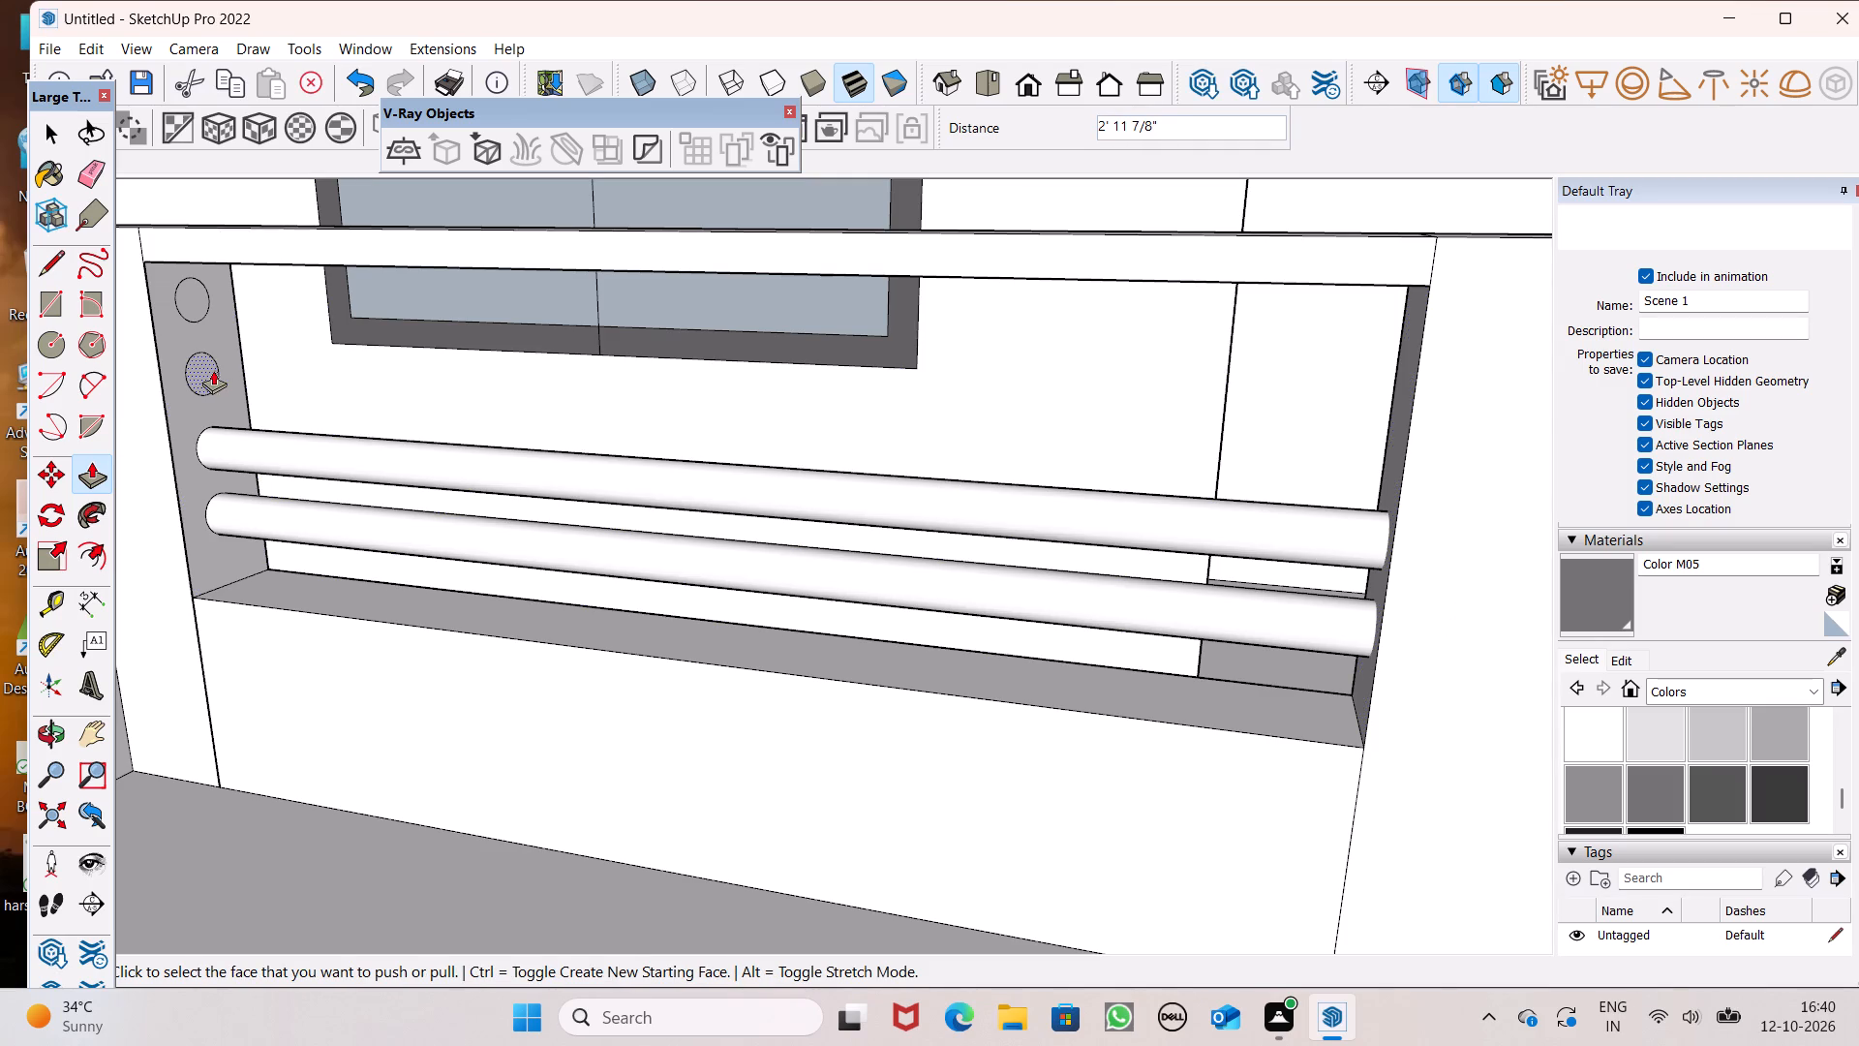
Extrude the third circle from the bottom about 7' 7 7/8" into a round bar reaching the opposite wall section.
drag(209, 371, 1242, 529)
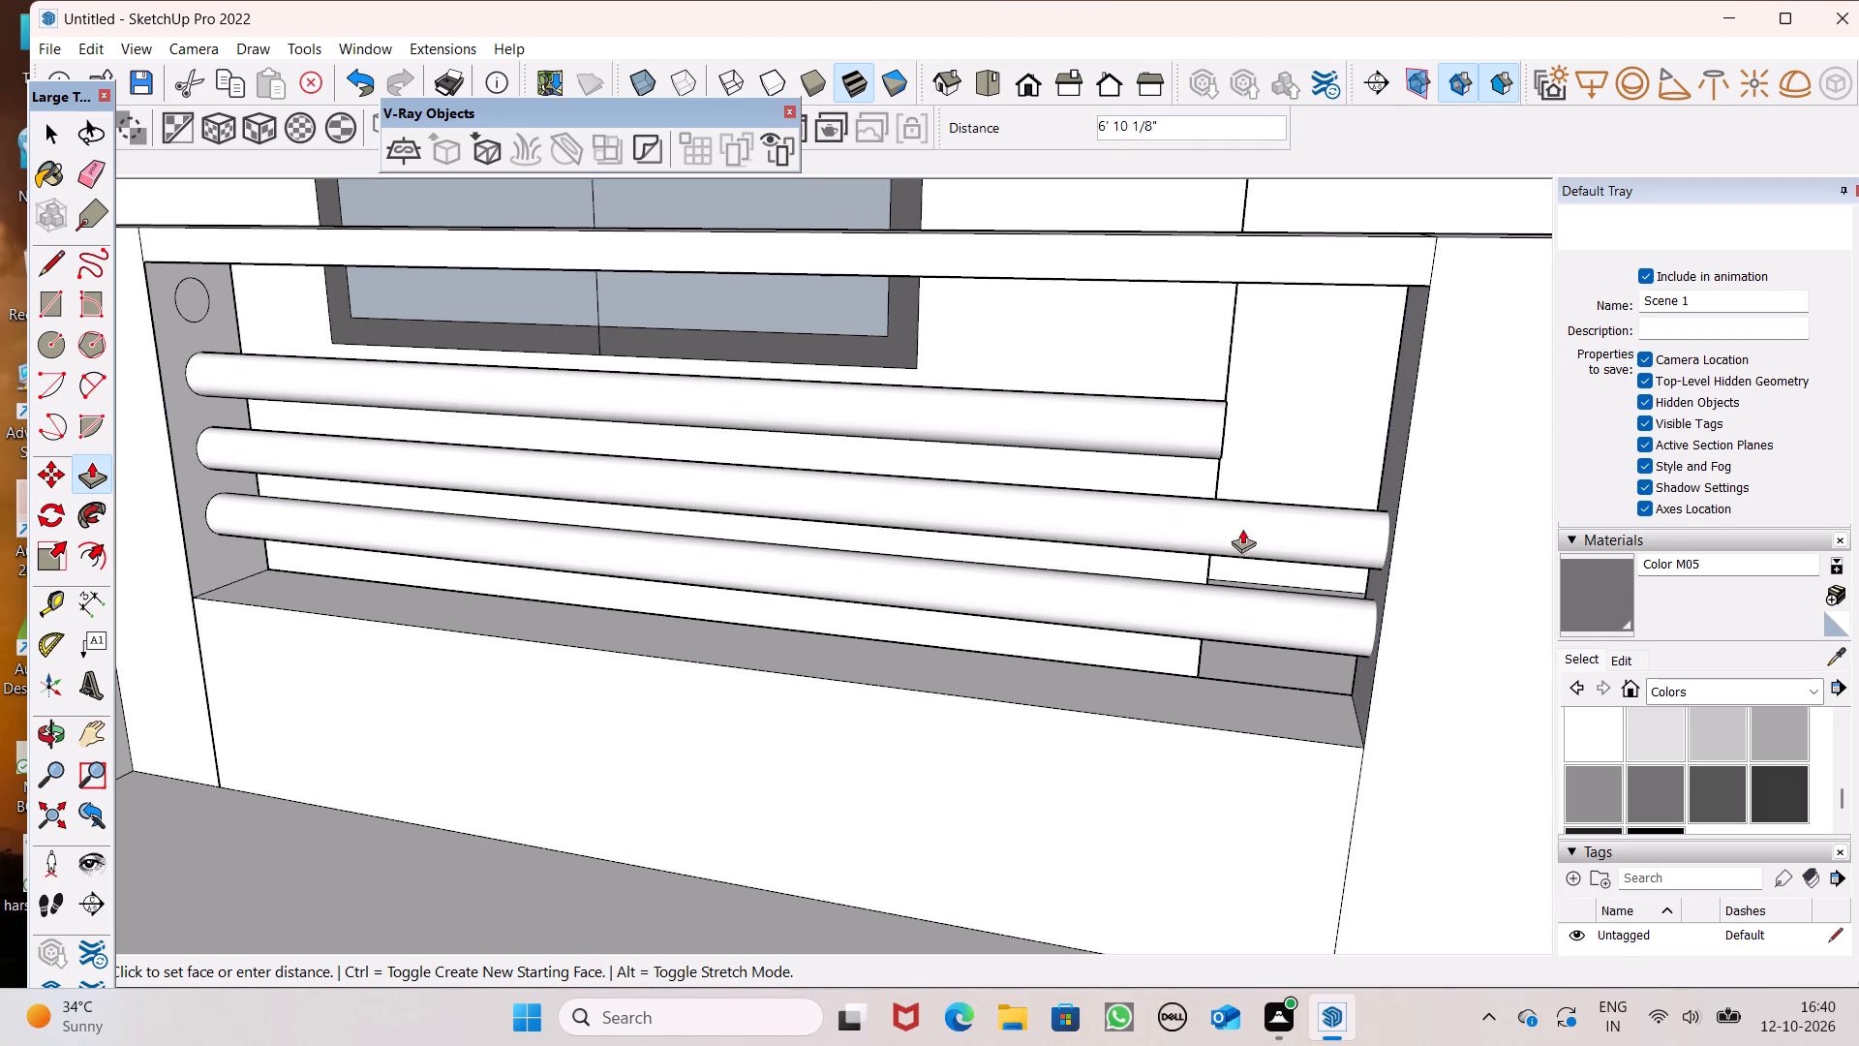
drag(1242, 529, 1387, 547)
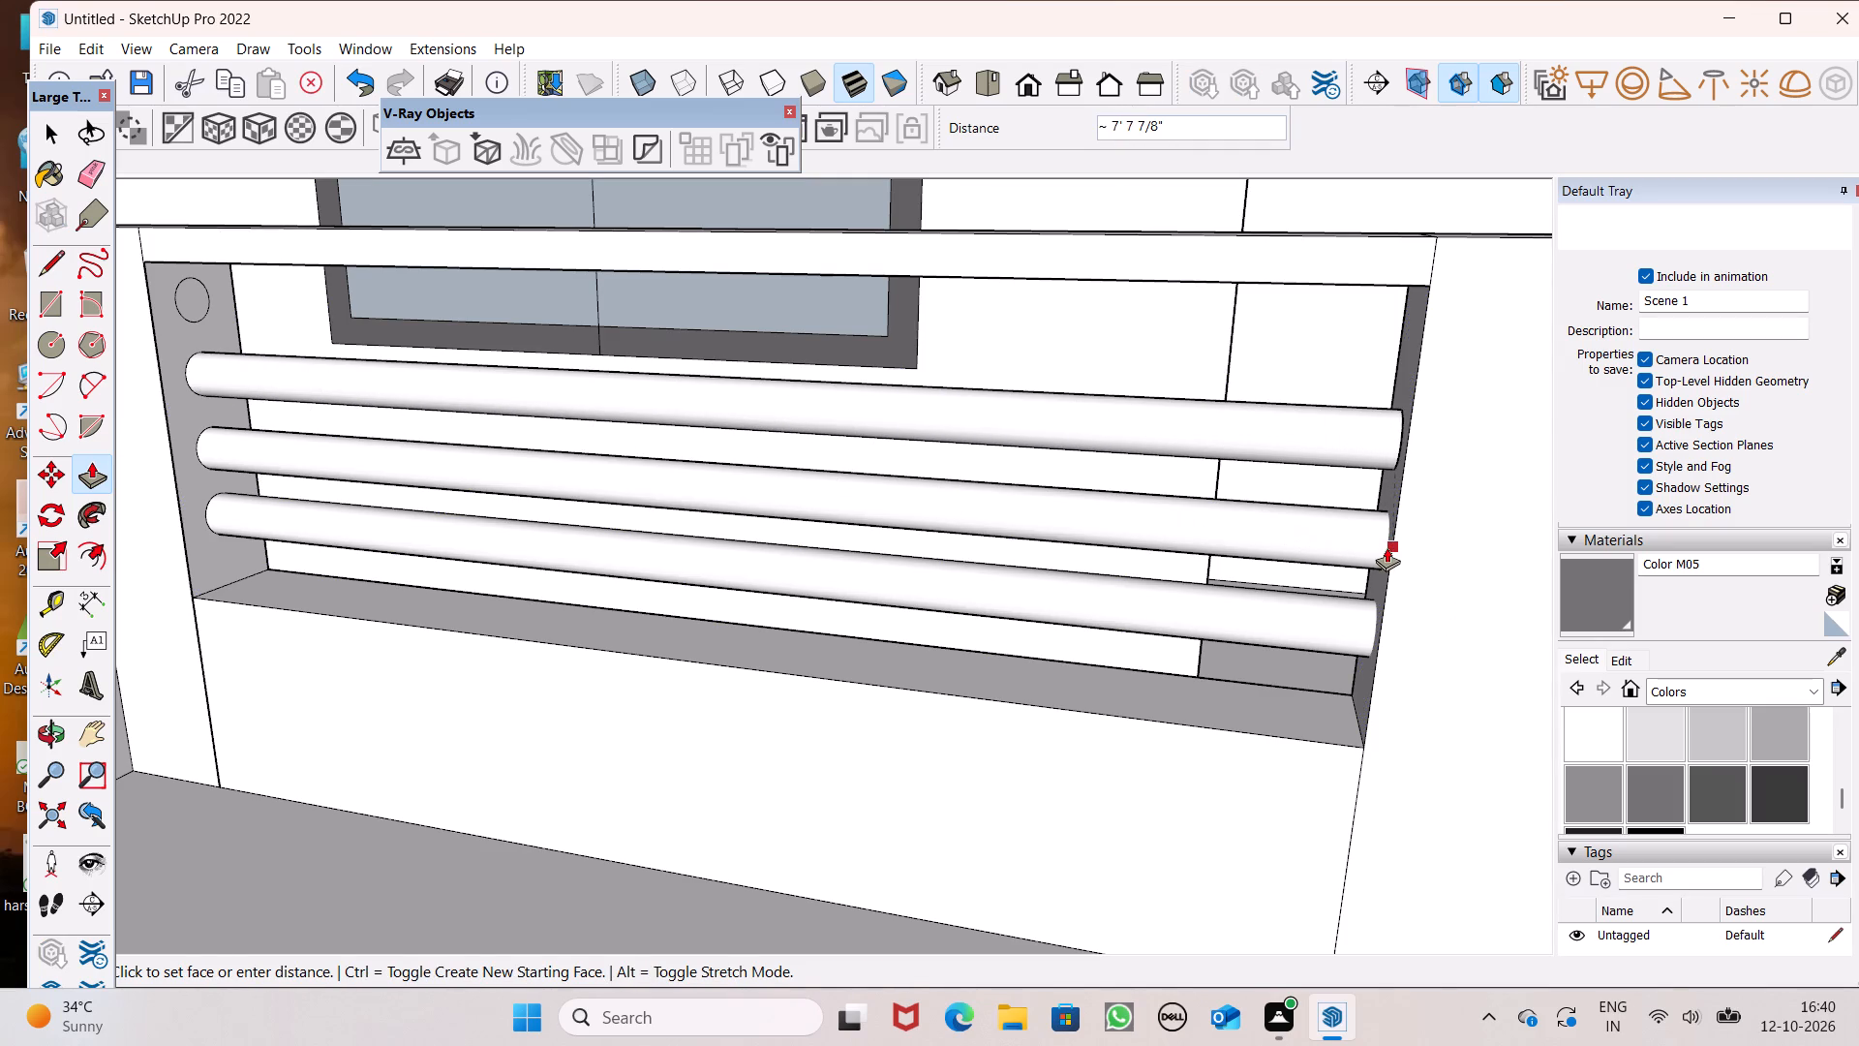
drag(1387, 547, 1386, 547)
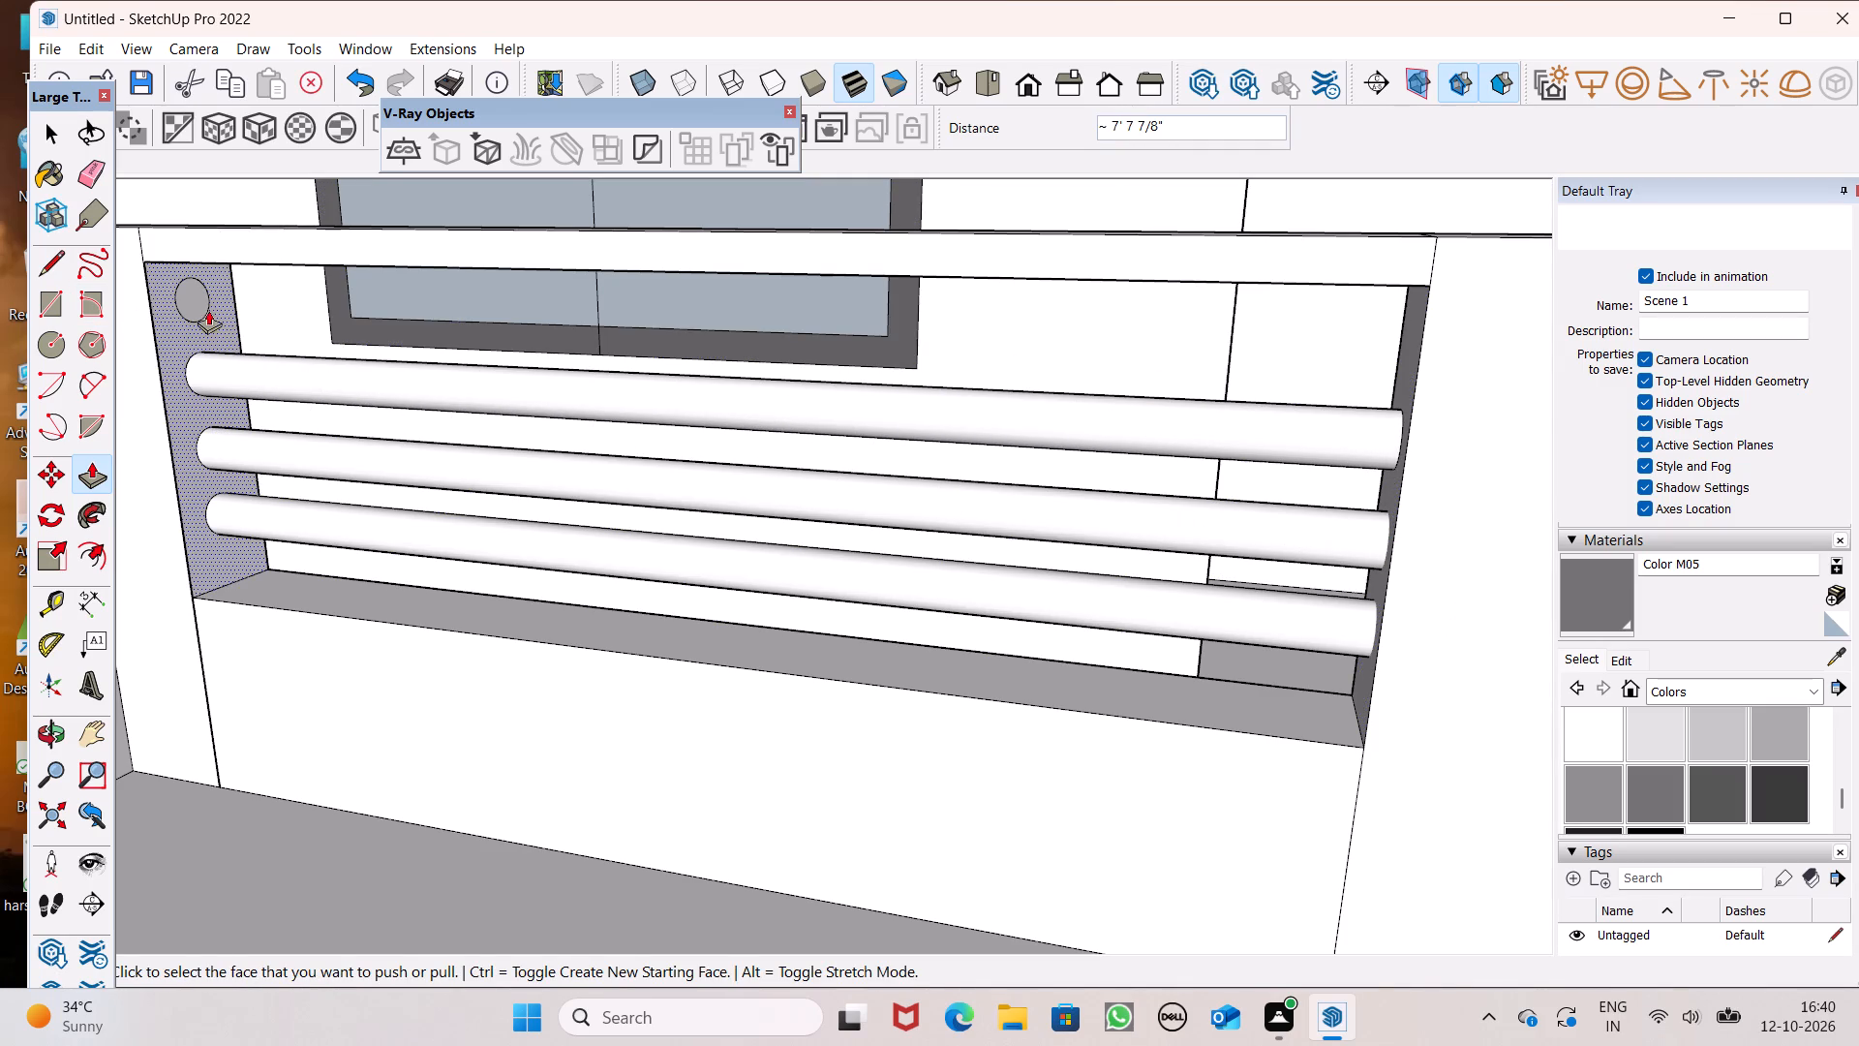
Extrude the topmost circle about 7' 7 7/8" into a round bar across the opening, just below the top beam.
drag(197, 298, 1347, 441)
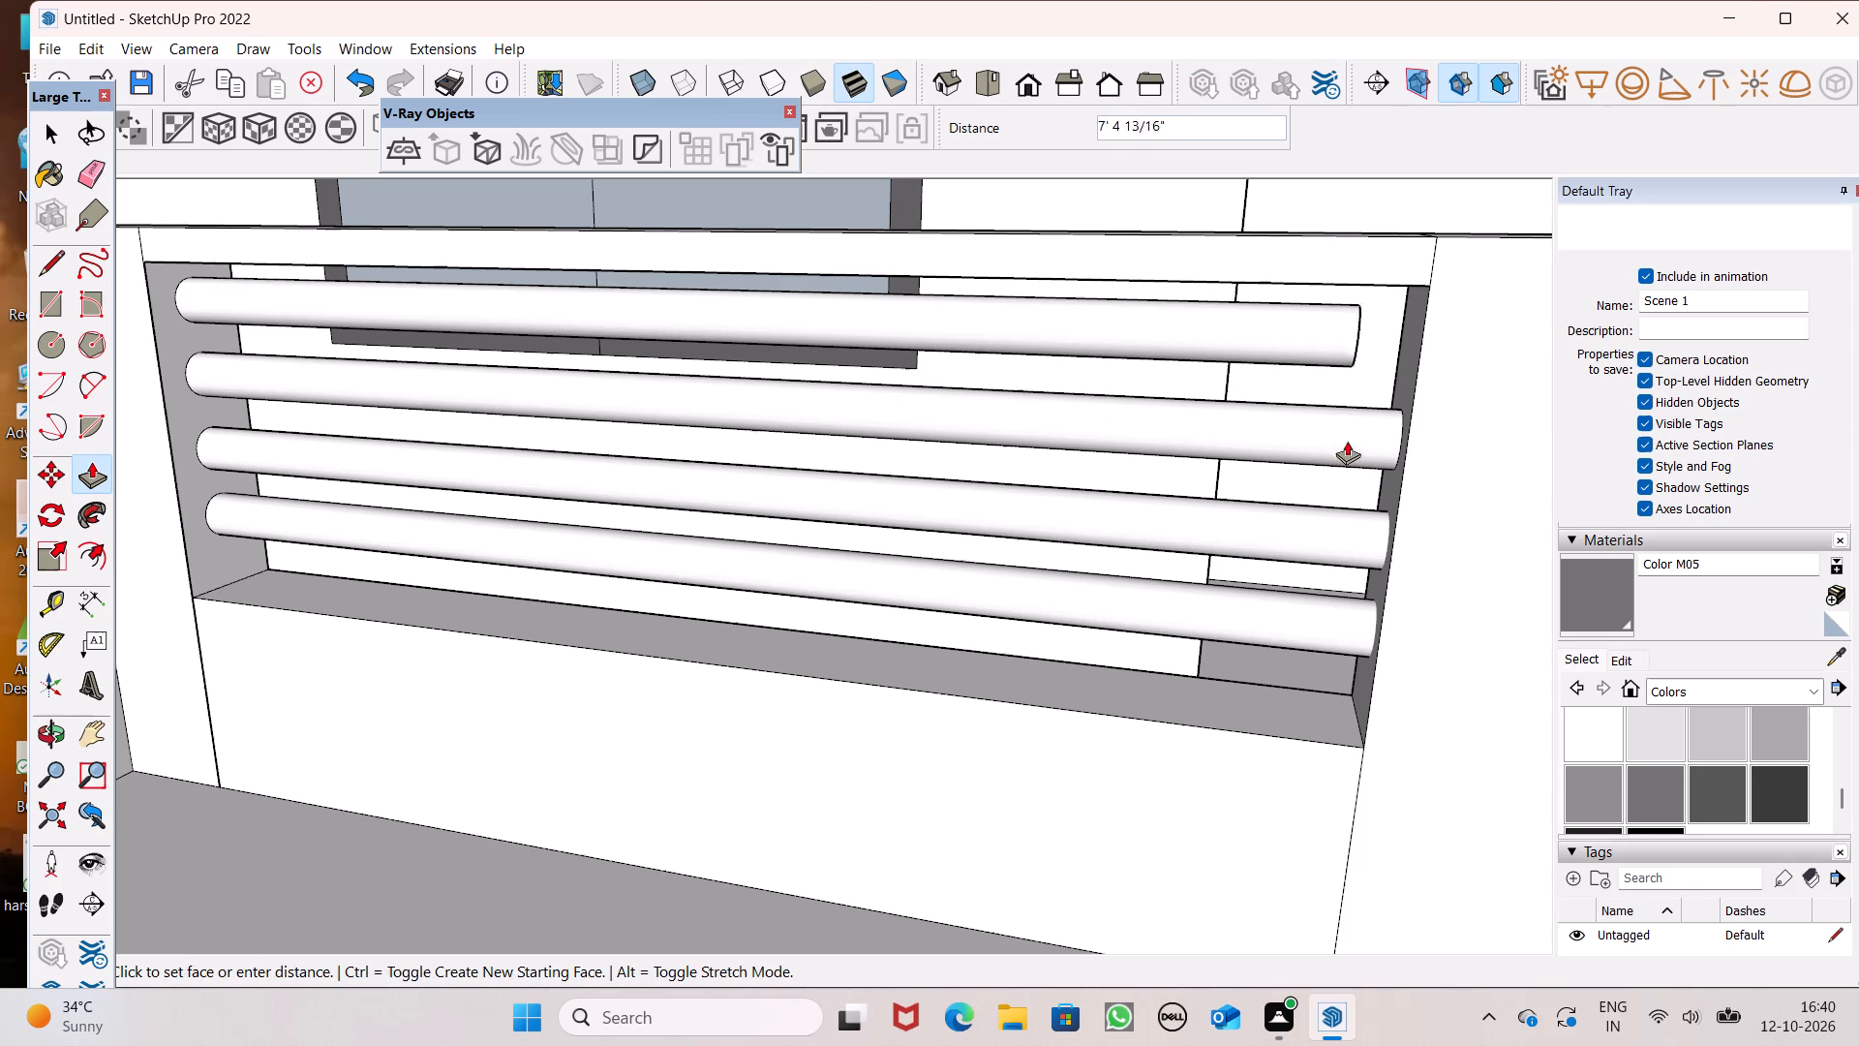
drag(1347, 441, 1396, 452)
scroll(1077, 420, down, 6)
scroll(1226, 506, down, 2)
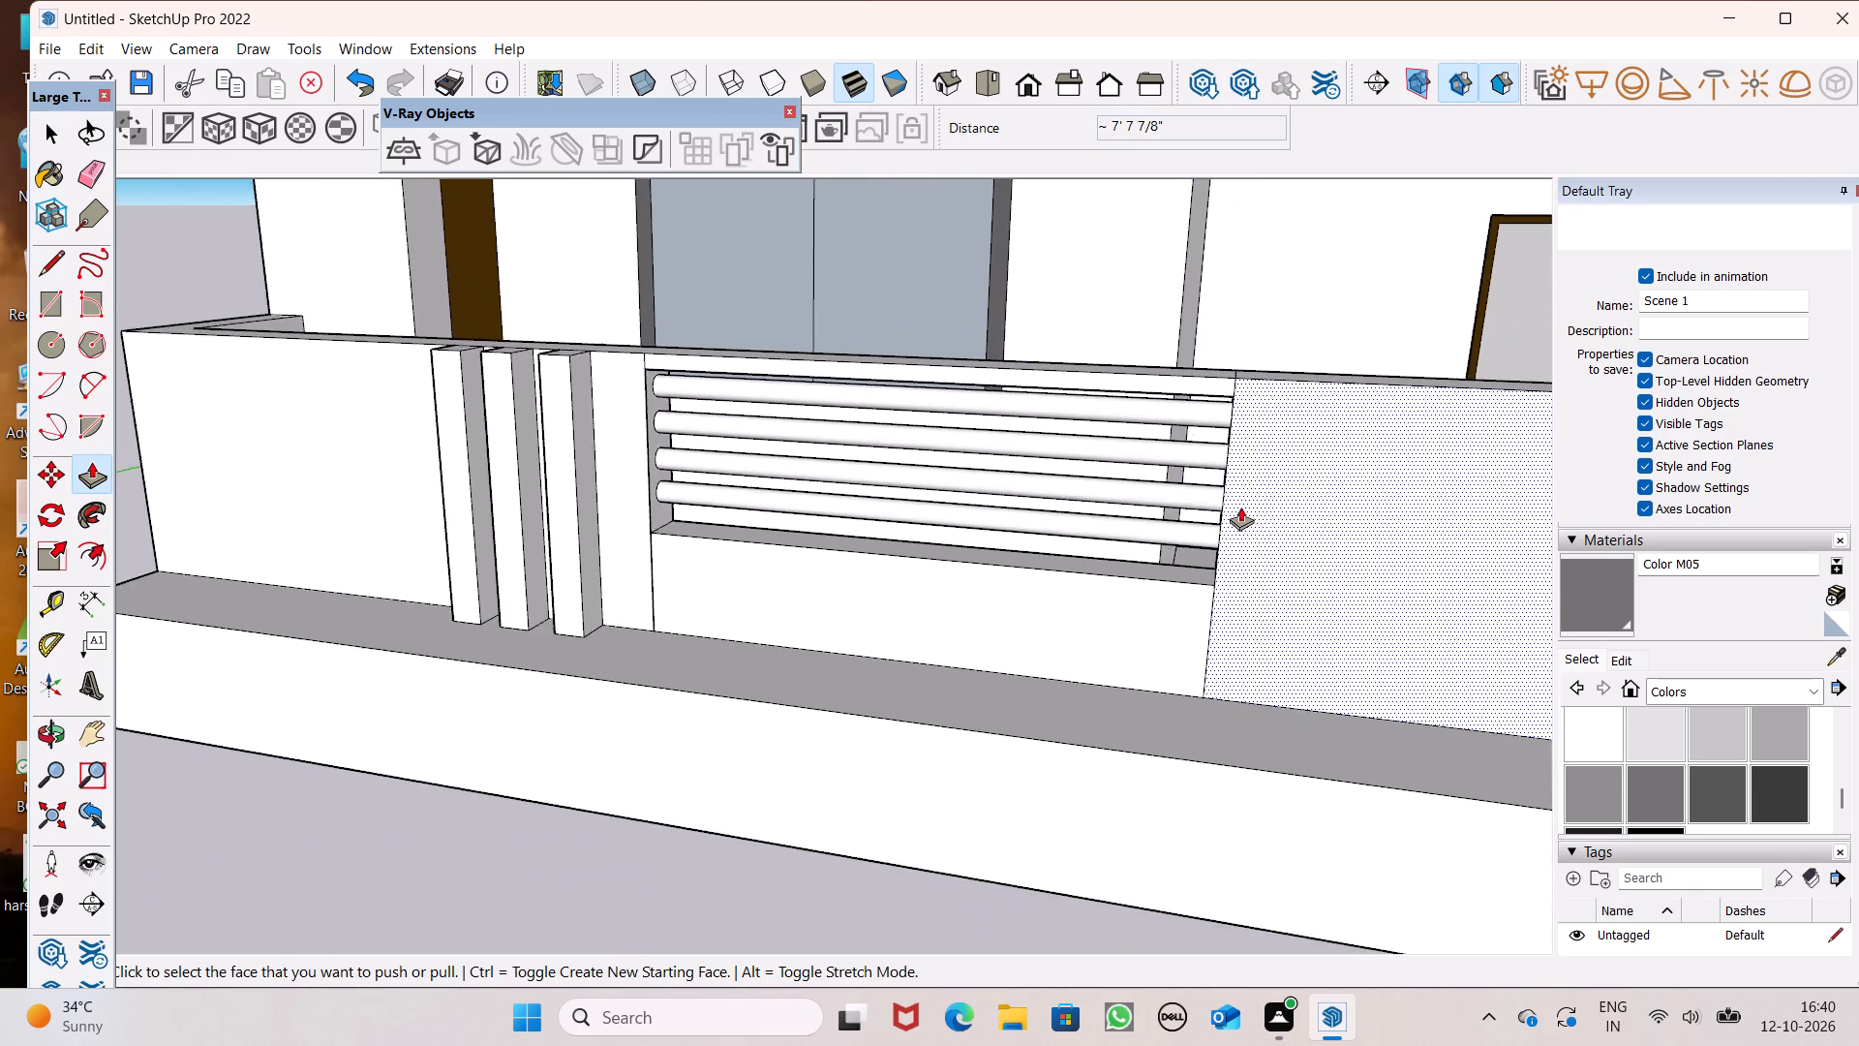
middle_drag(1248, 556, 1370, 551)
key(space)
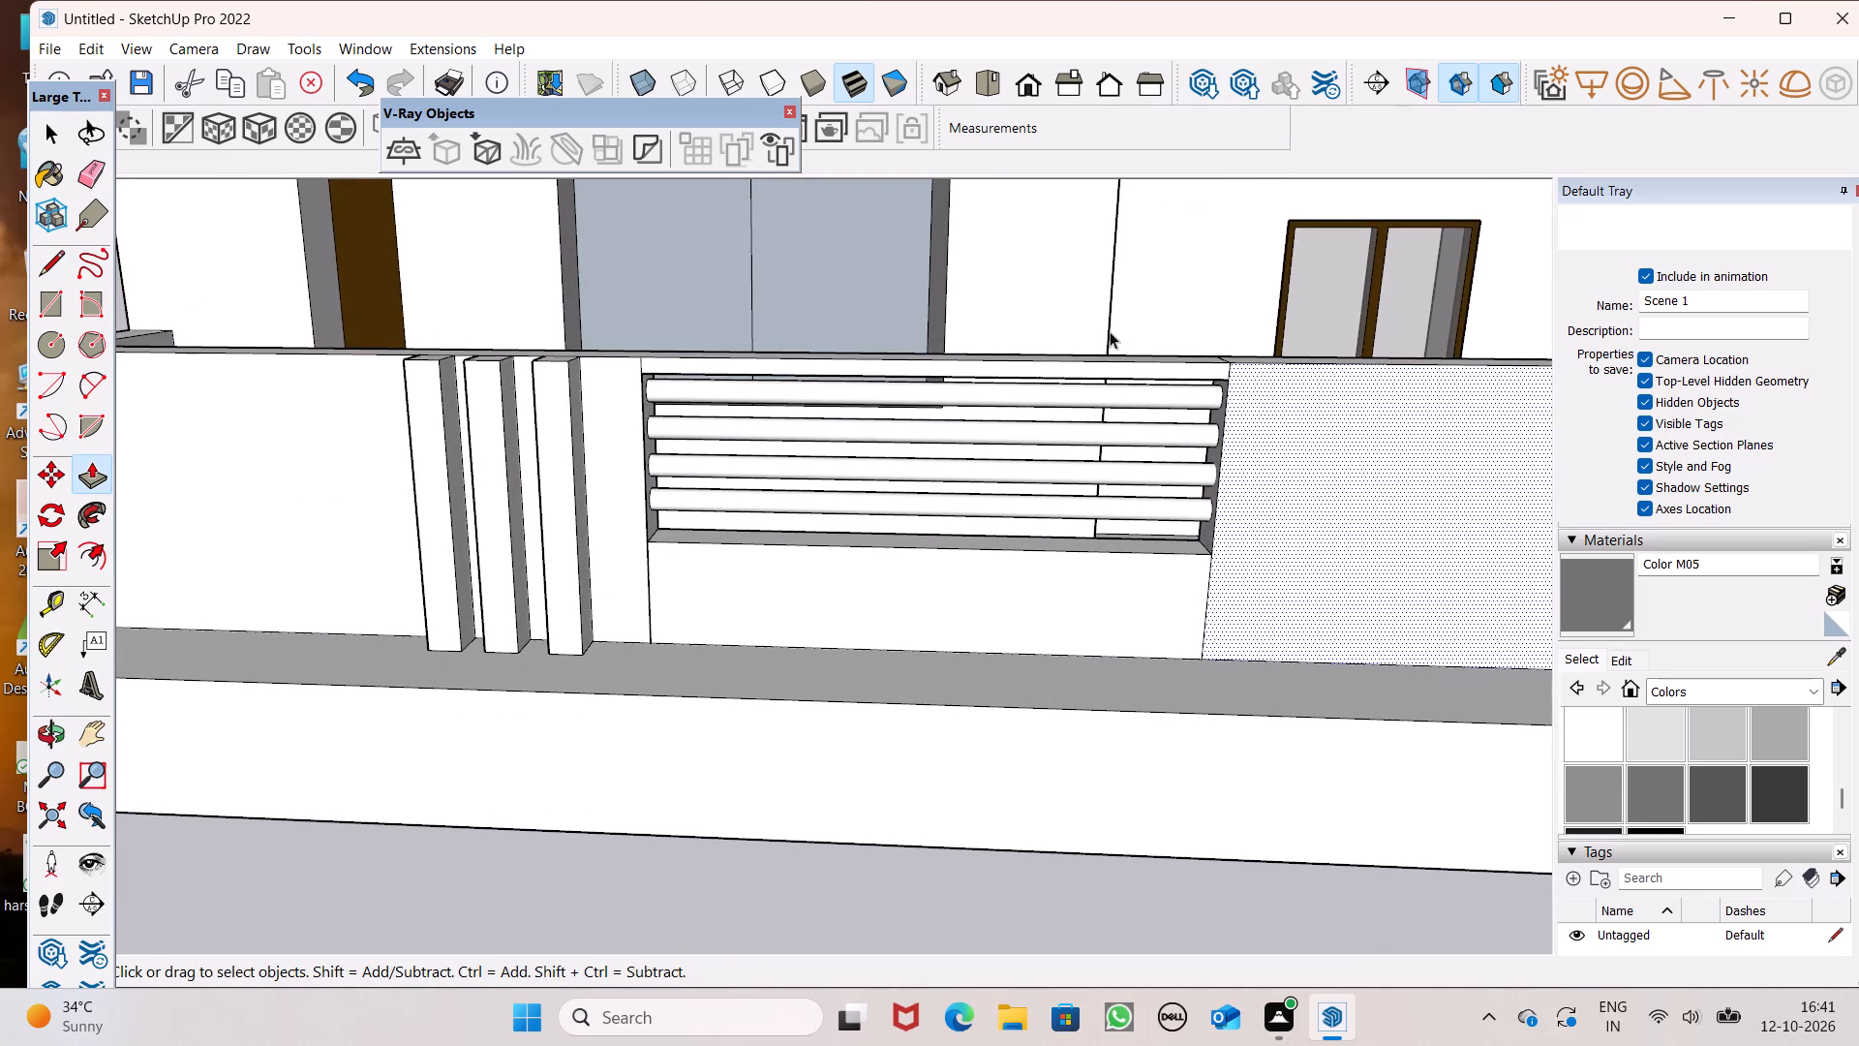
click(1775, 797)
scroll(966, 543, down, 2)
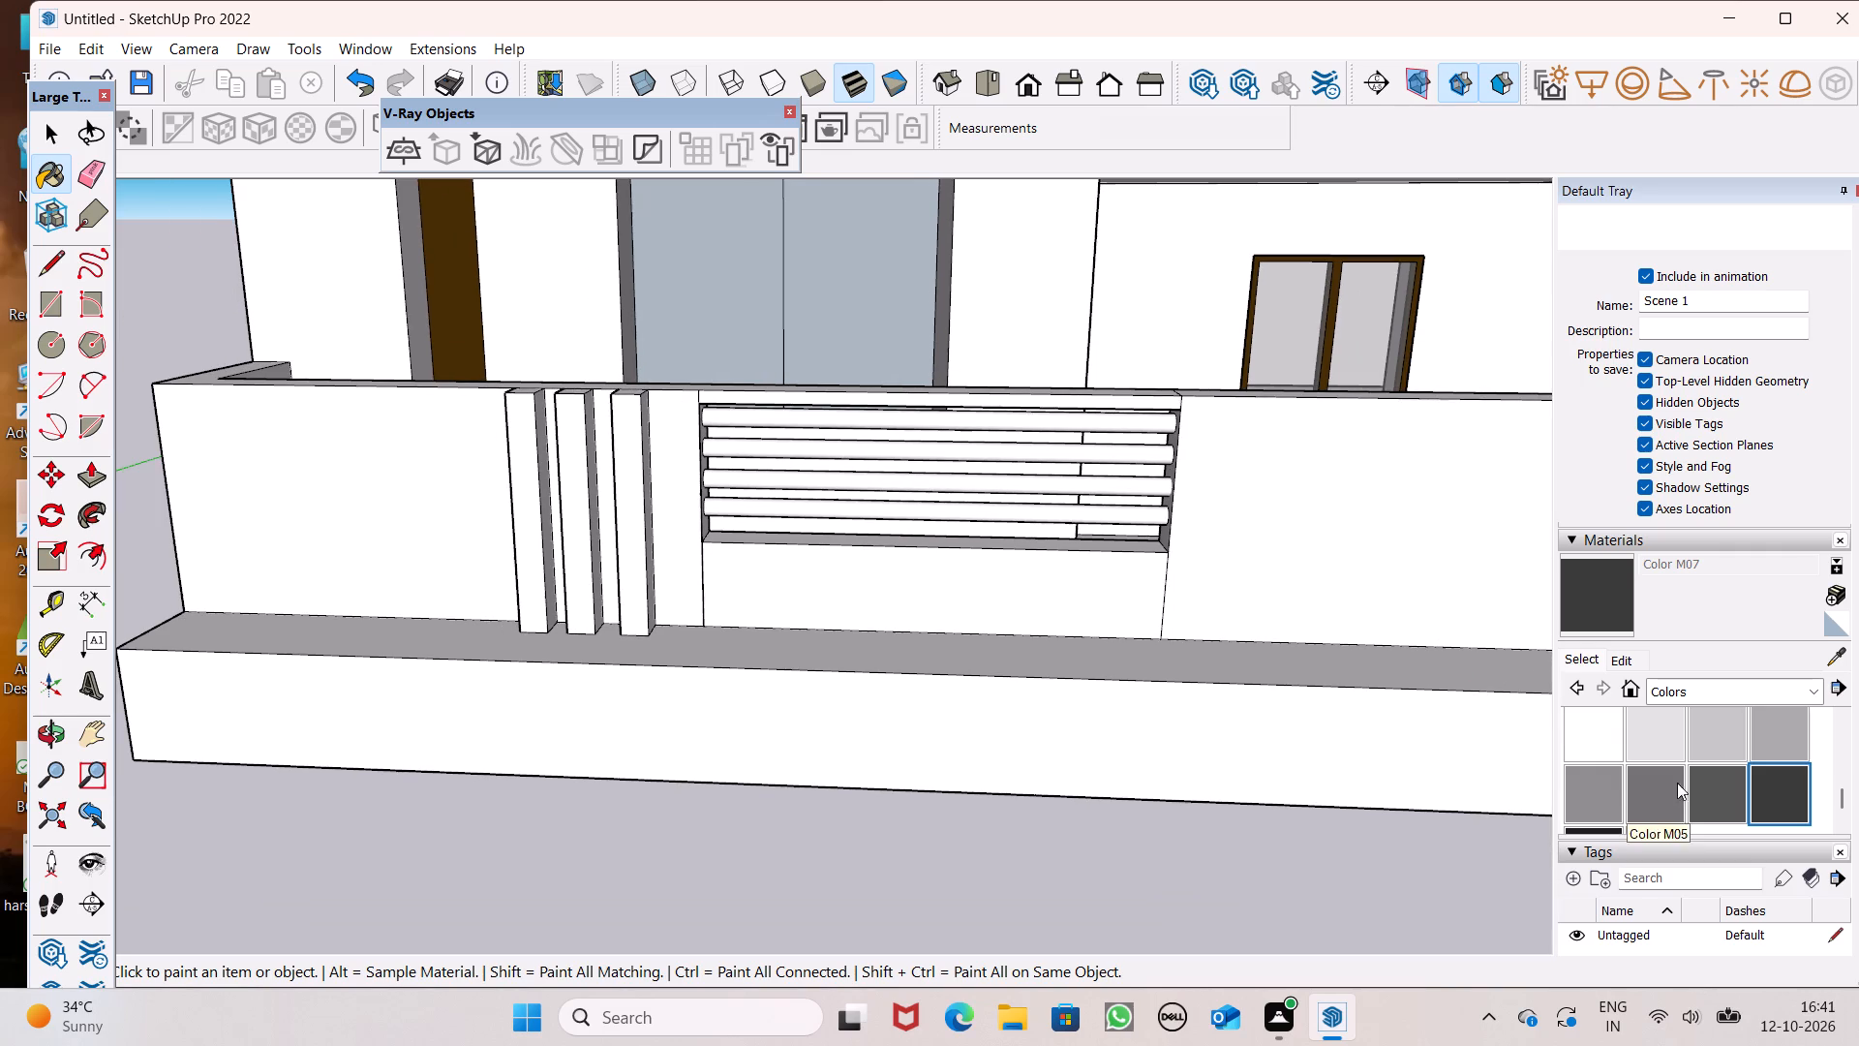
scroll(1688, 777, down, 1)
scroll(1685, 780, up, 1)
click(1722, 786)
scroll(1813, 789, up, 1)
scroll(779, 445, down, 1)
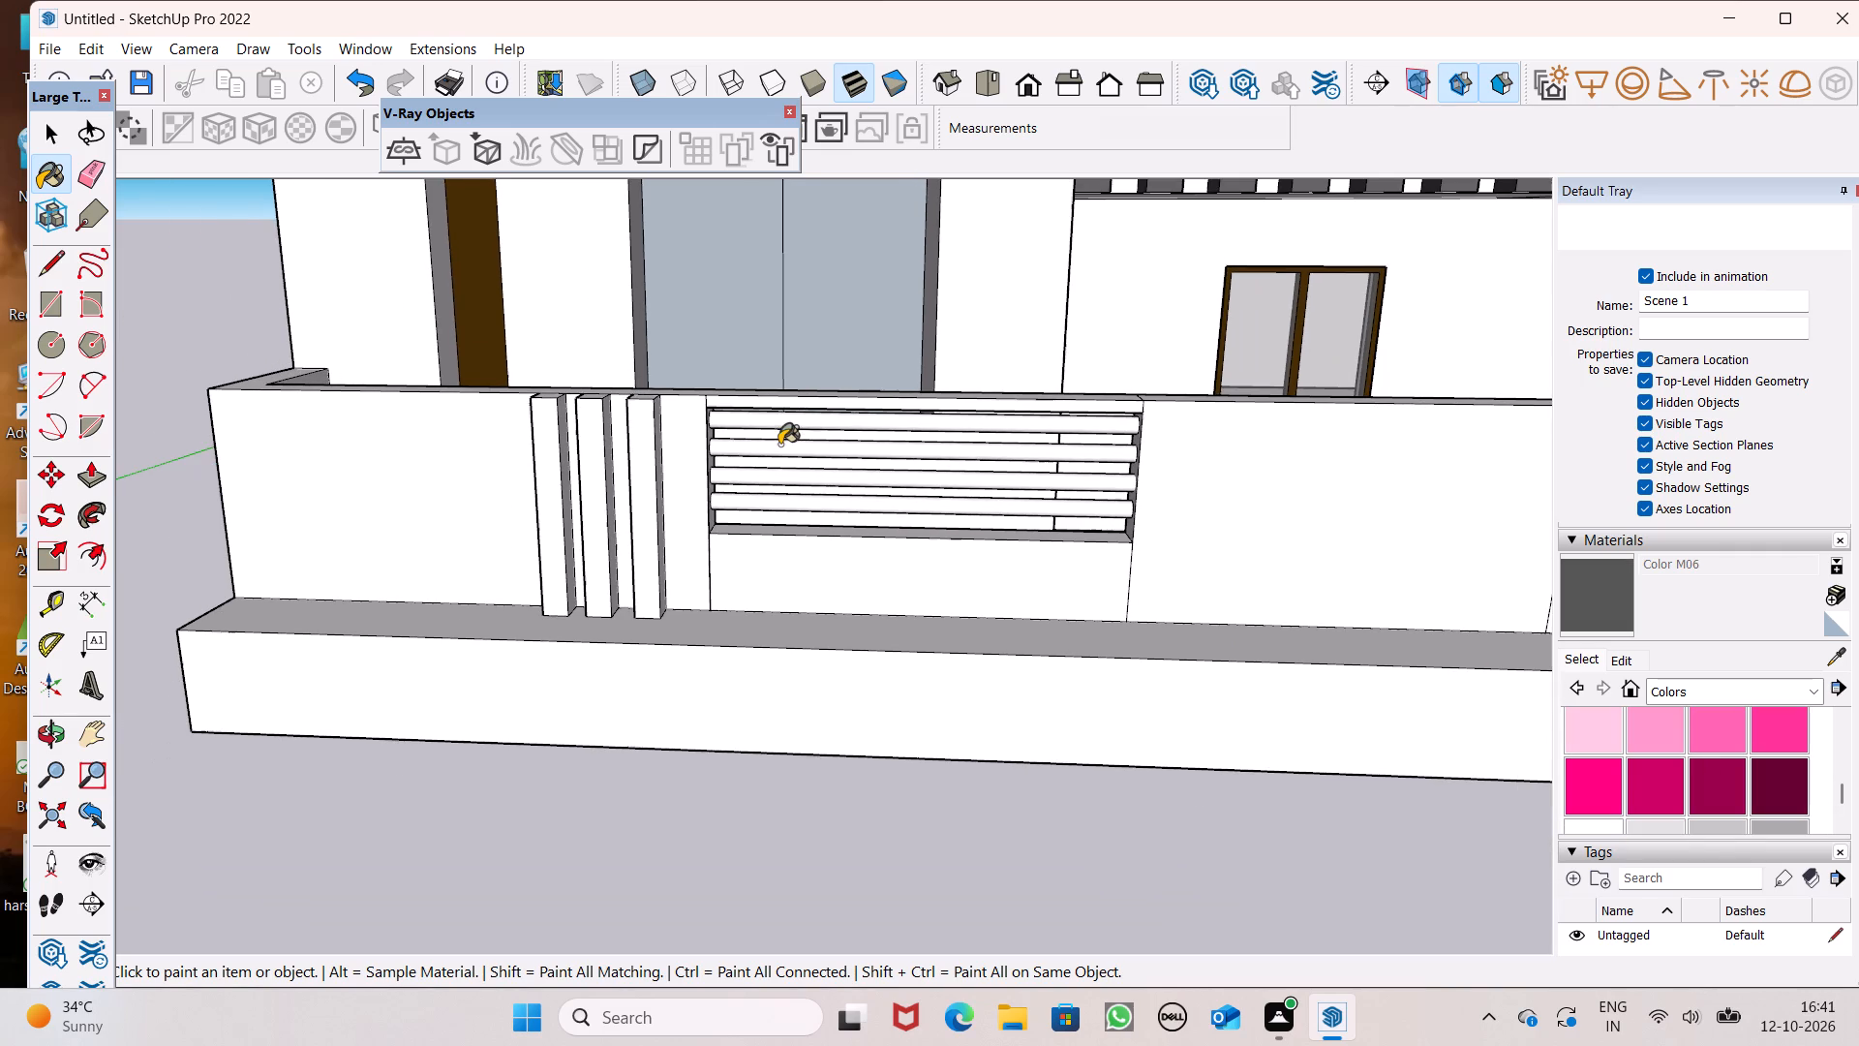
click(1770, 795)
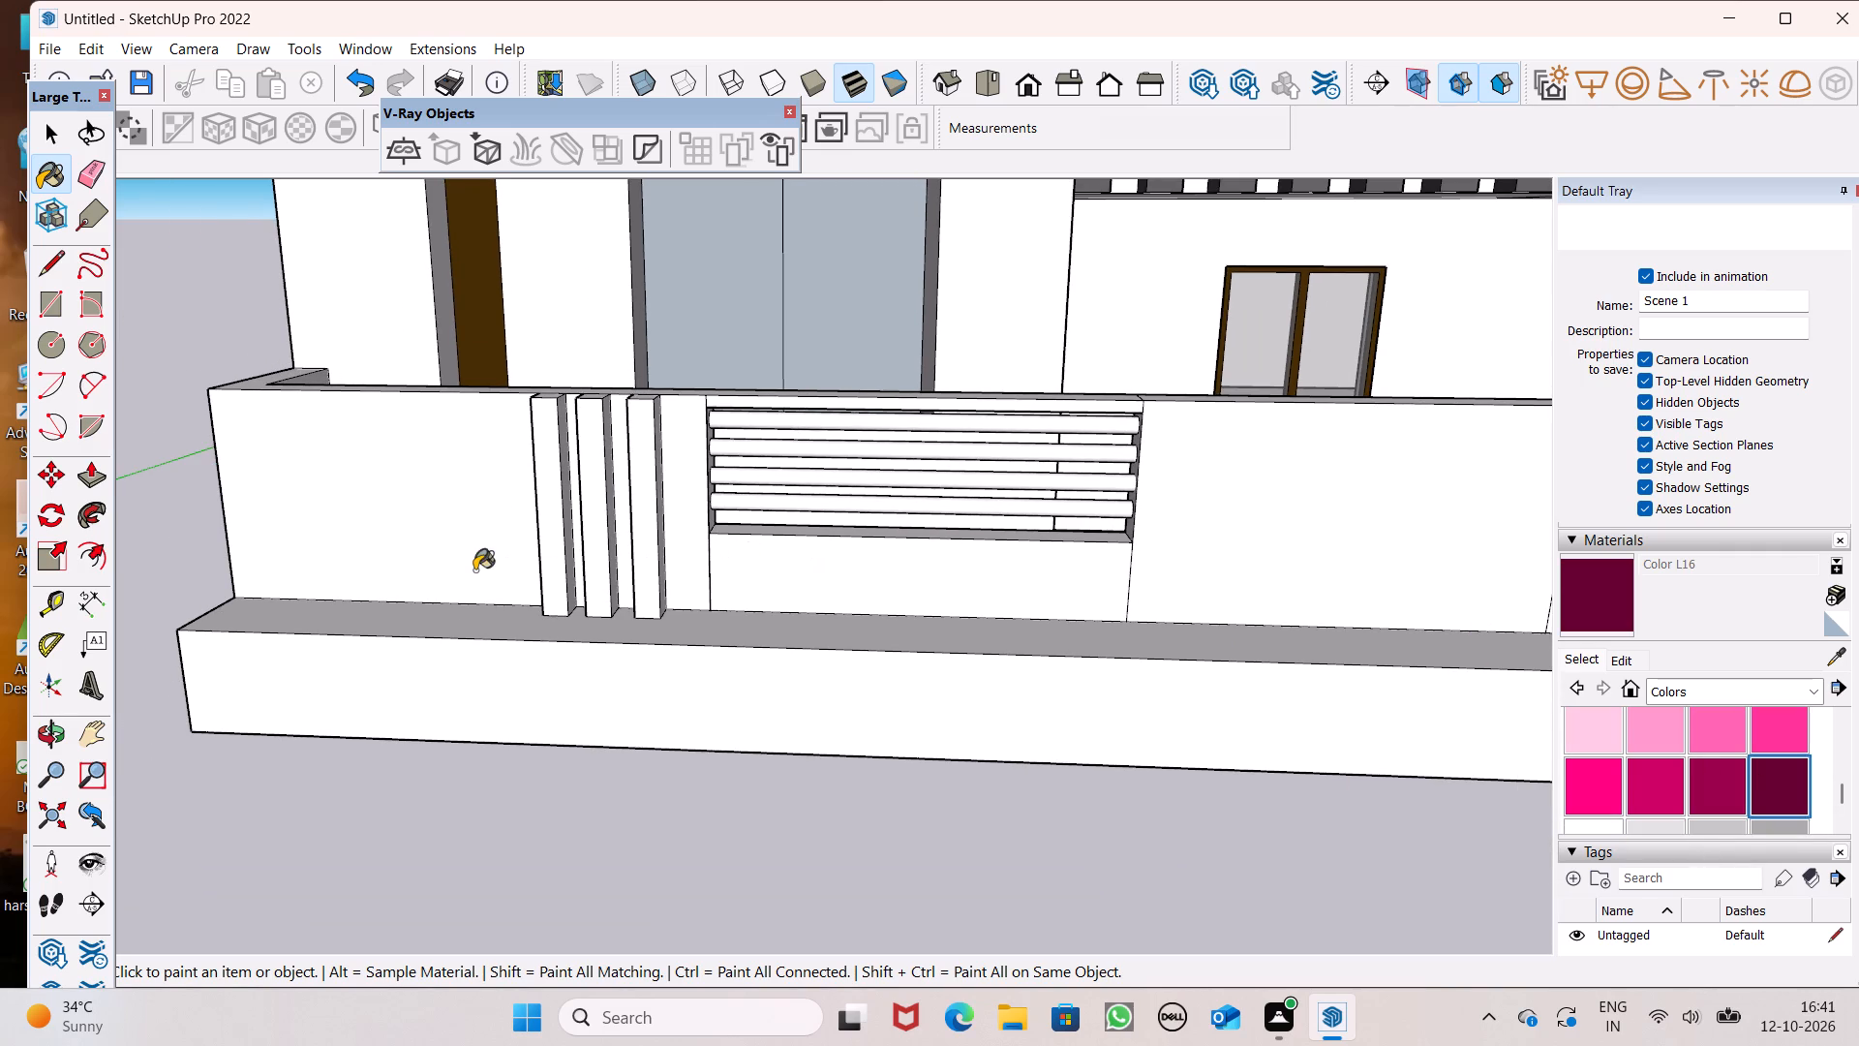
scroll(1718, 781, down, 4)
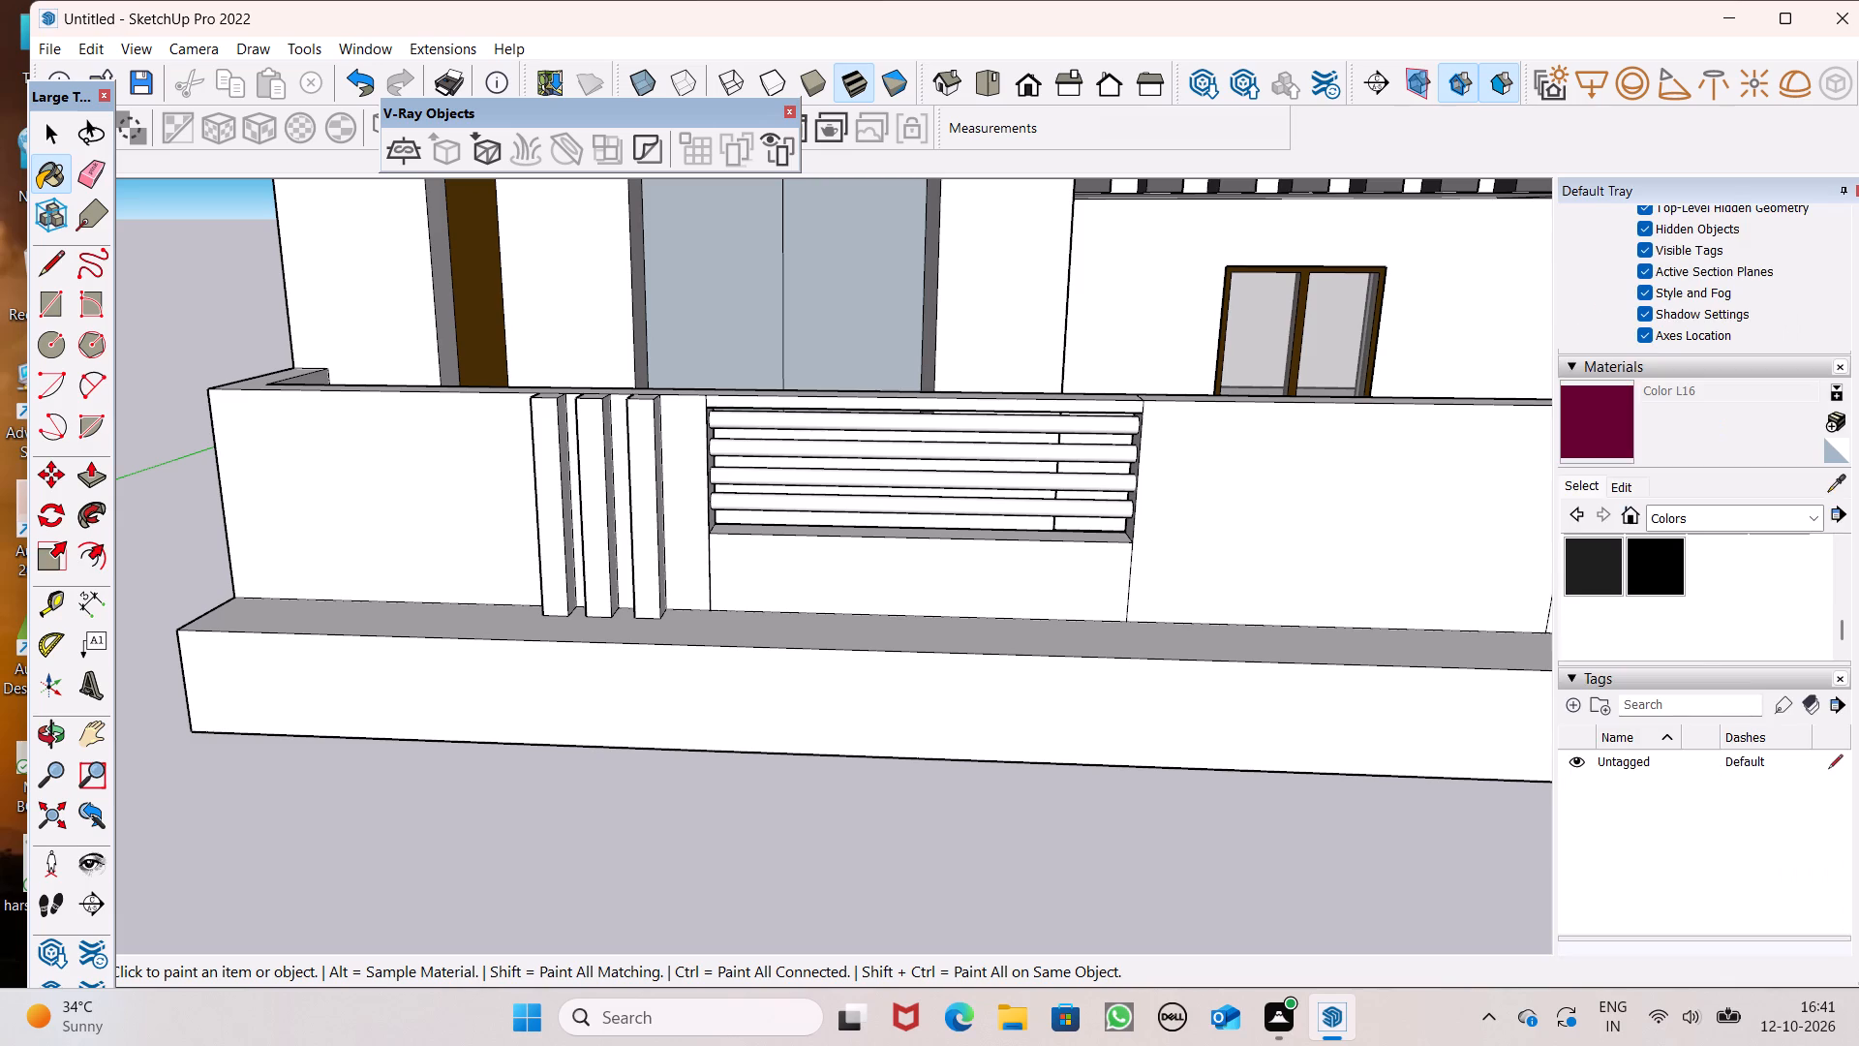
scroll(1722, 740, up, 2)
Paint the boundary wall's front face on the outer side of the vertical strips with Color M07.
click(1764, 732)
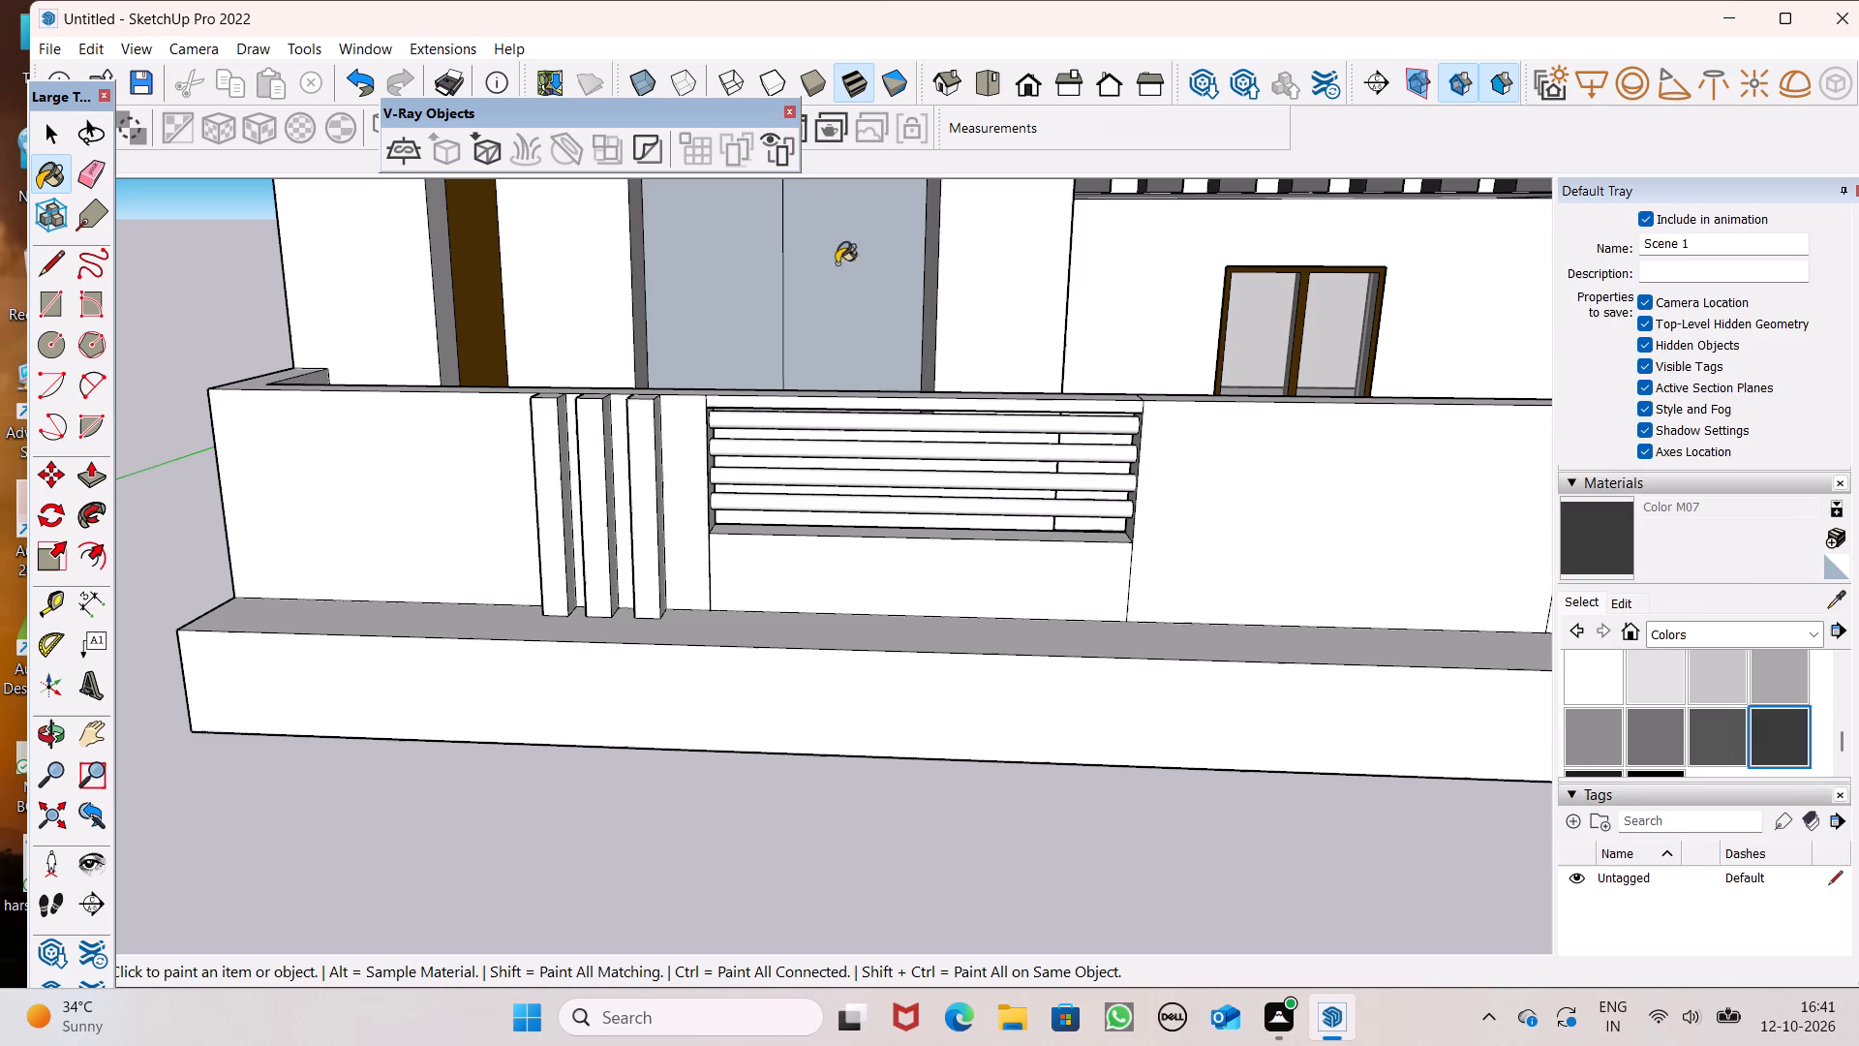
click(320, 484)
scroll(417, 355, down, 3)
scroll(436, 396, up, 1)
Paint the wall faces between the vertical strips and between the last strip and the barred opening with Color M07.
middle_drag(411, 483, 512, 503)
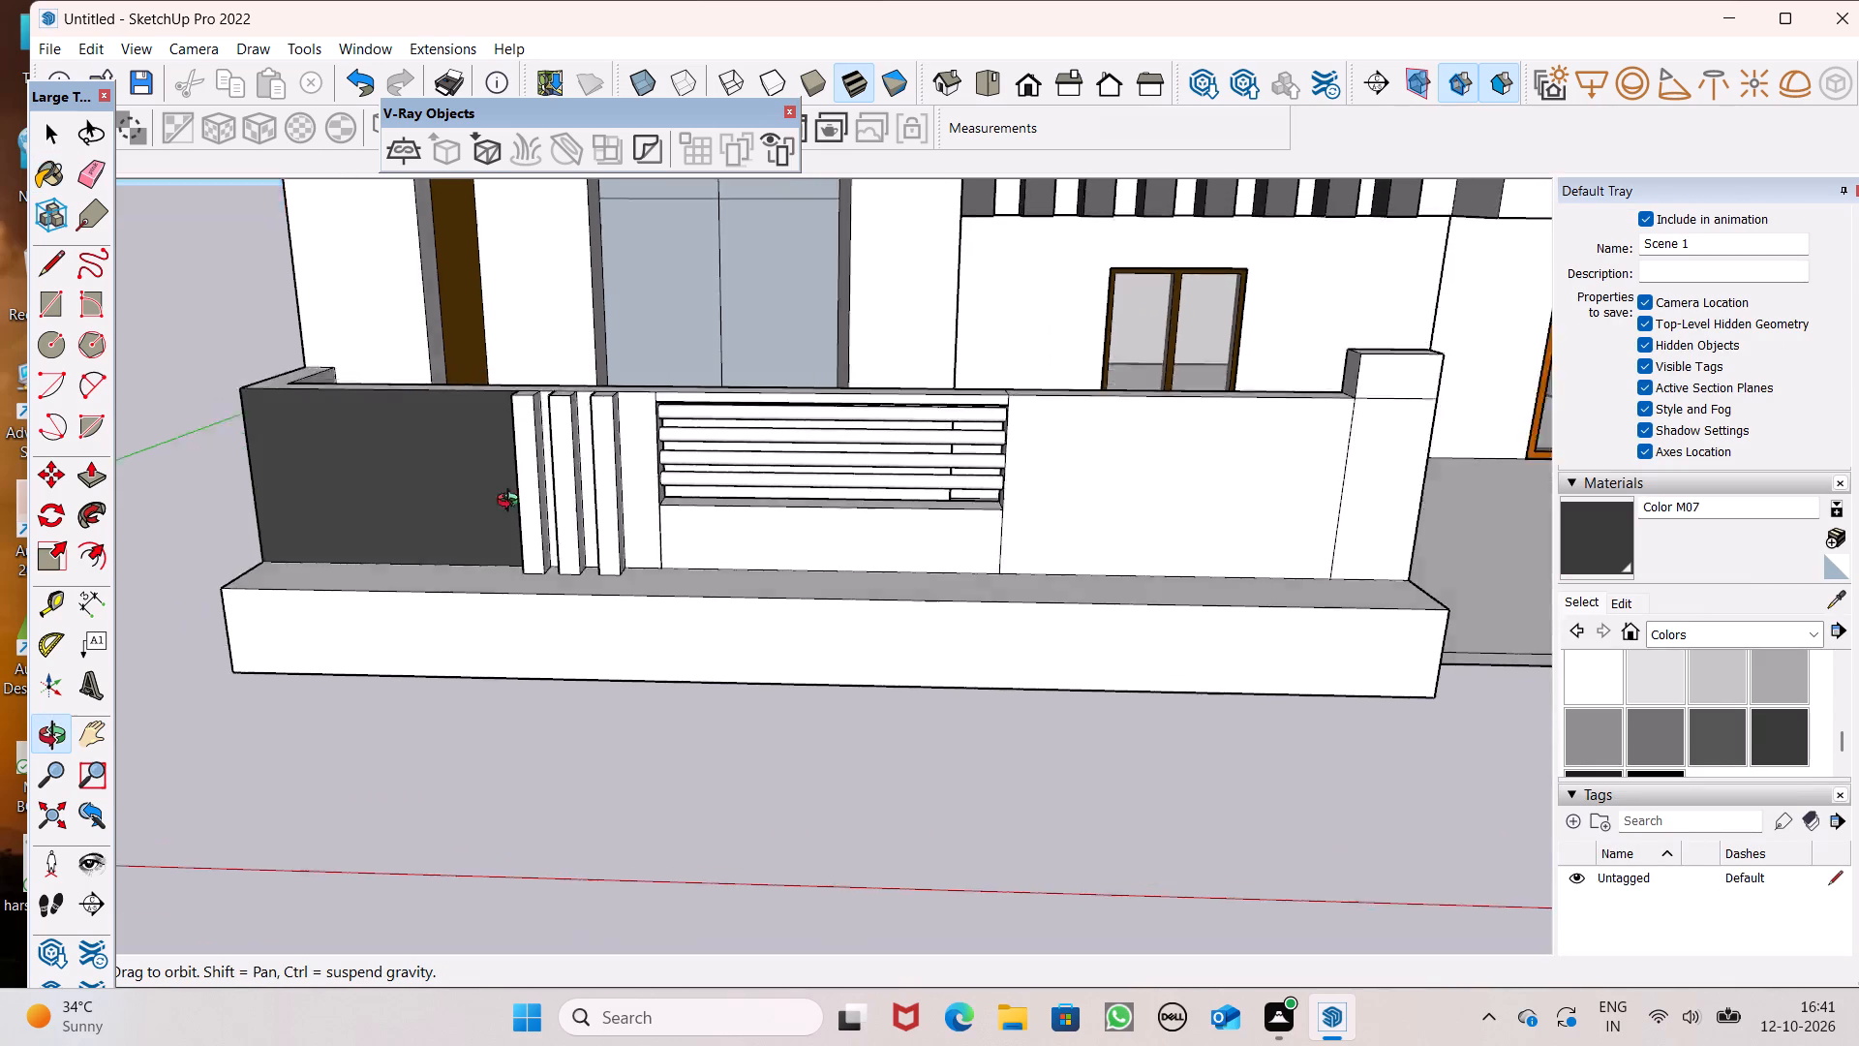
middle_drag(512, 503, 998, 430)
click(563, 463)
scroll(890, 535, up, 1)
middle_drag(883, 538, 478, 612)
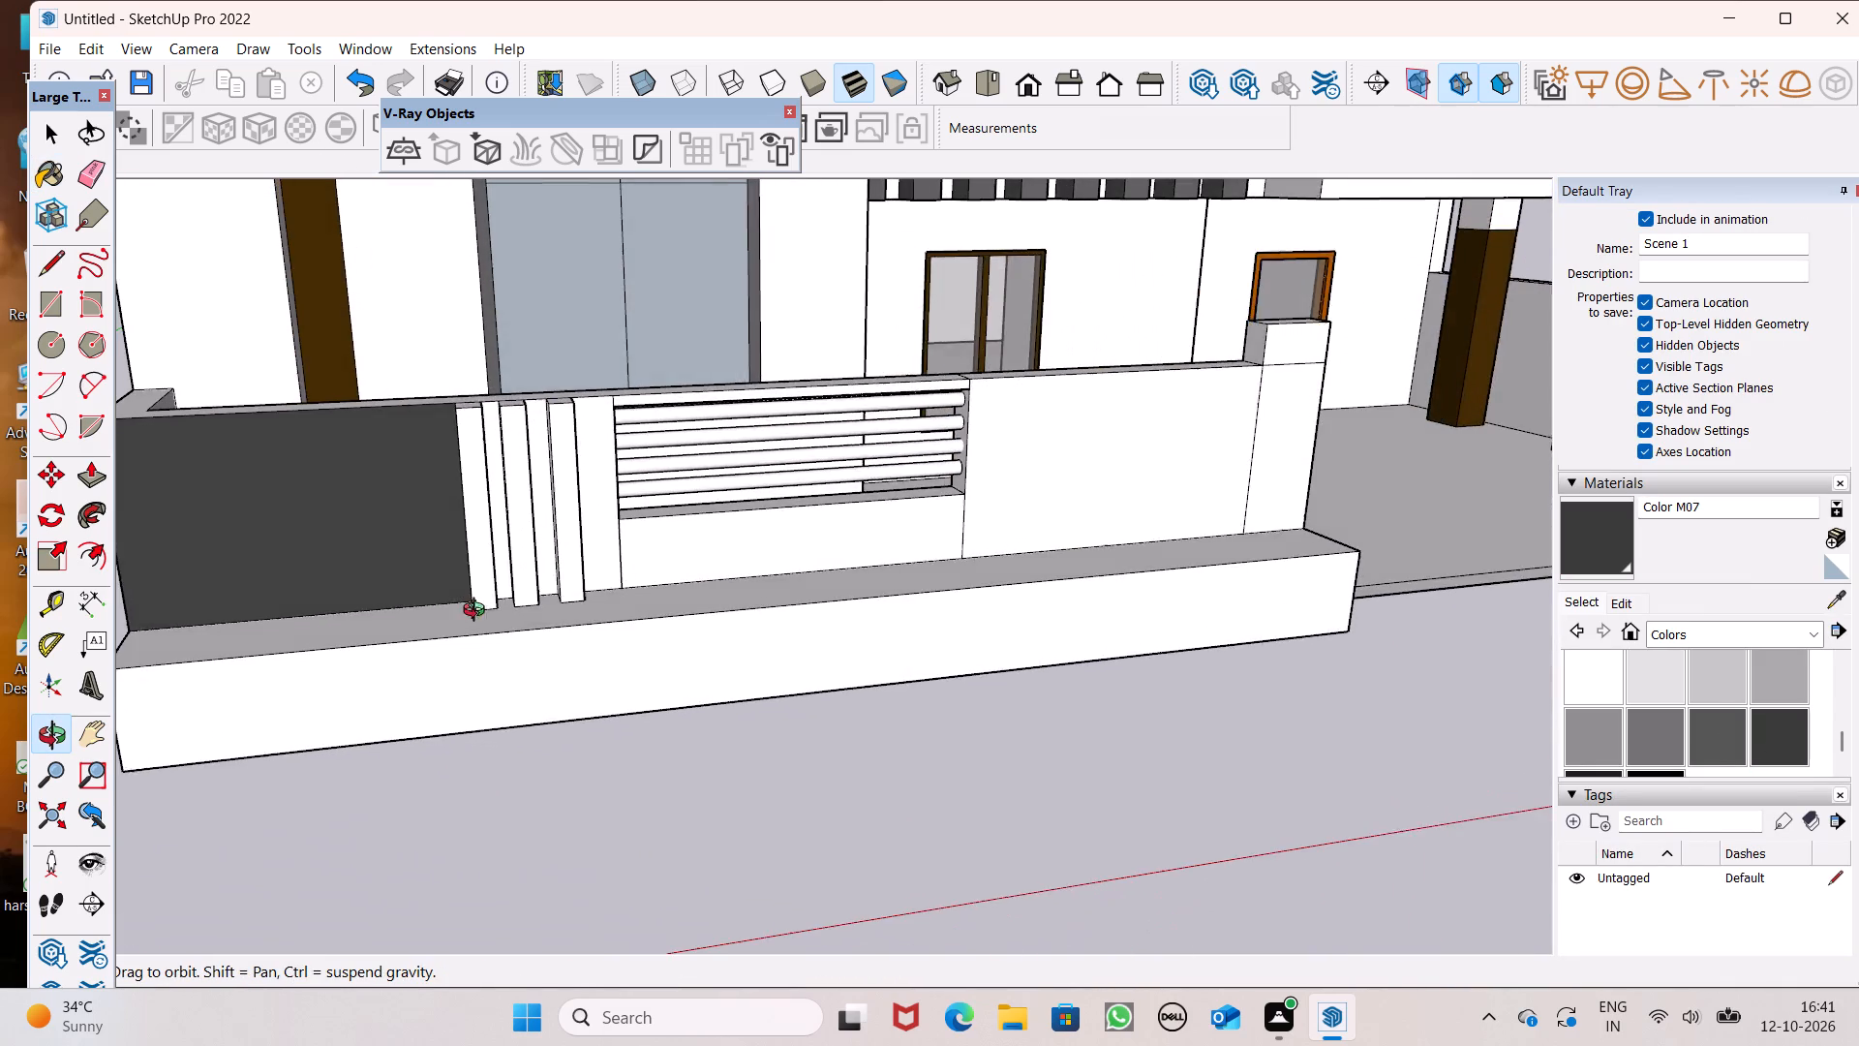
middle_drag(478, 612, 479, 608)
scroll(517, 508, up, 9)
click(494, 513)
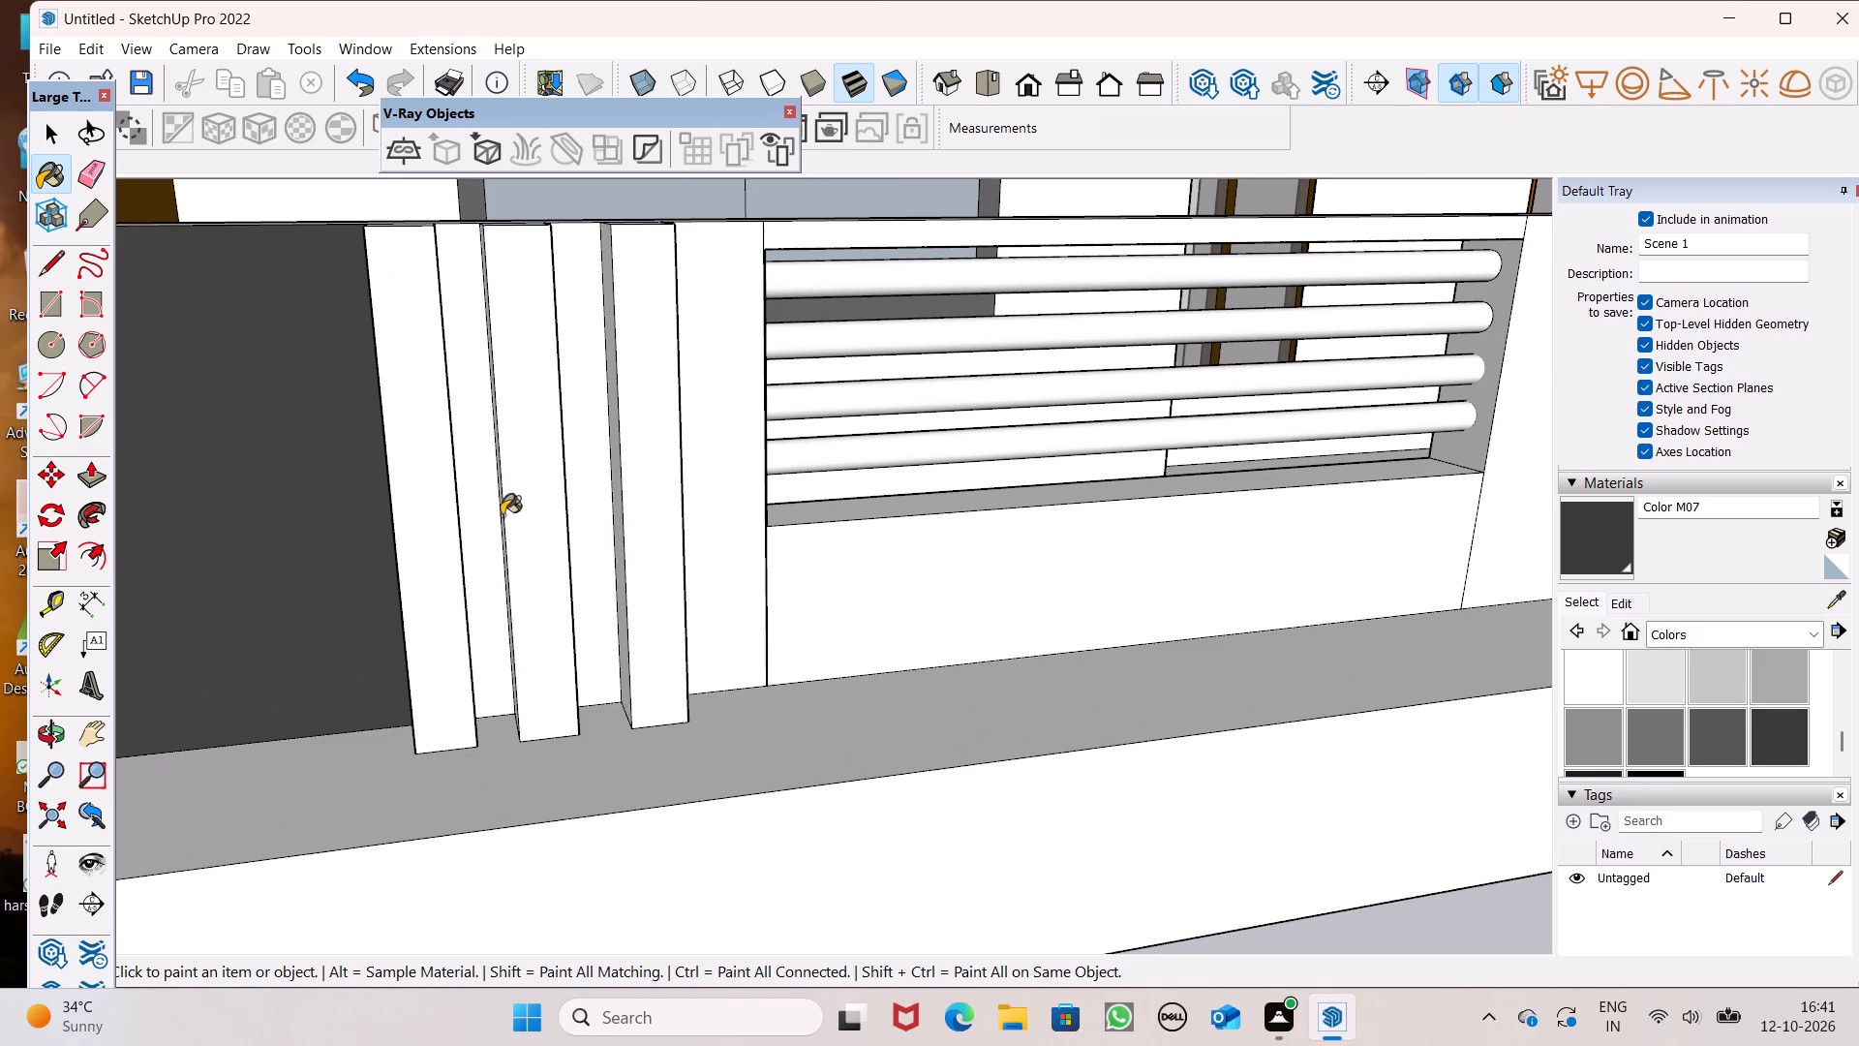
click(606, 518)
click(735, 513)
Paint the front face of the lowered wall section below the round bars with Color M07.
scroll(821, 470, down, 1)
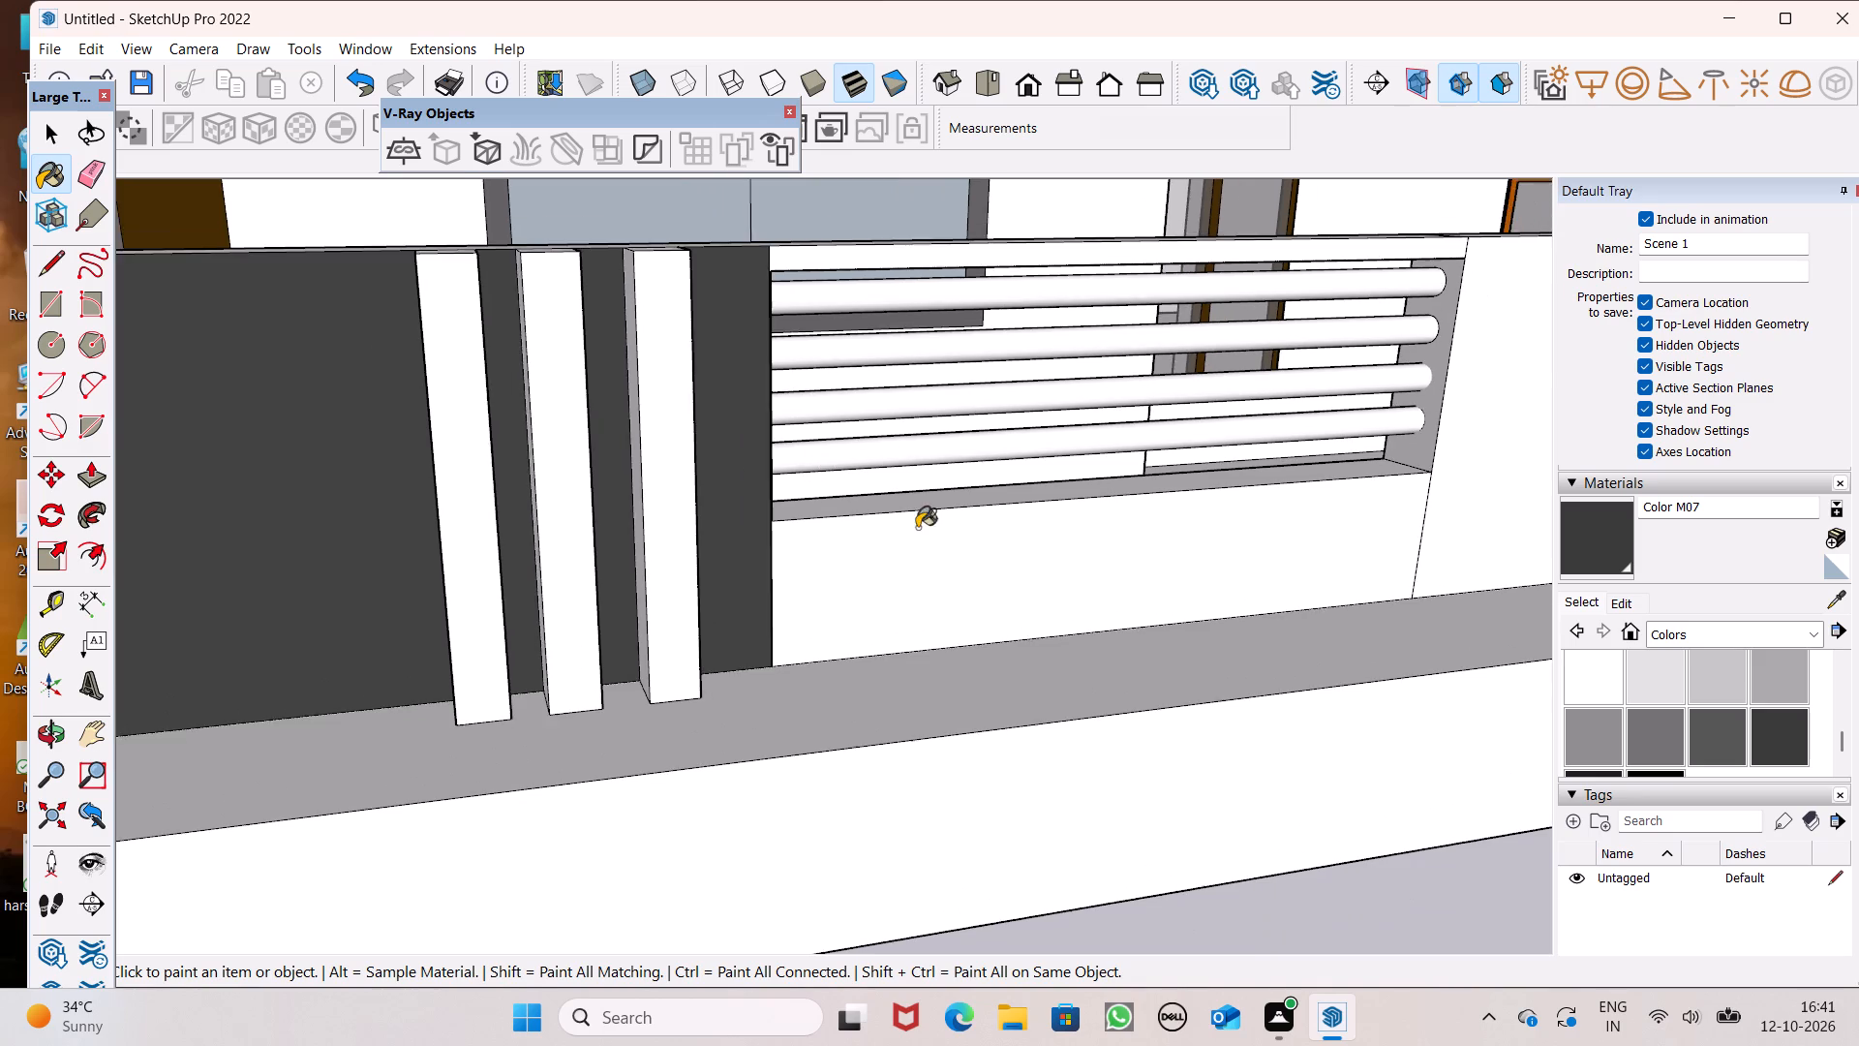
middle_drag(909, 561, 750, 632)
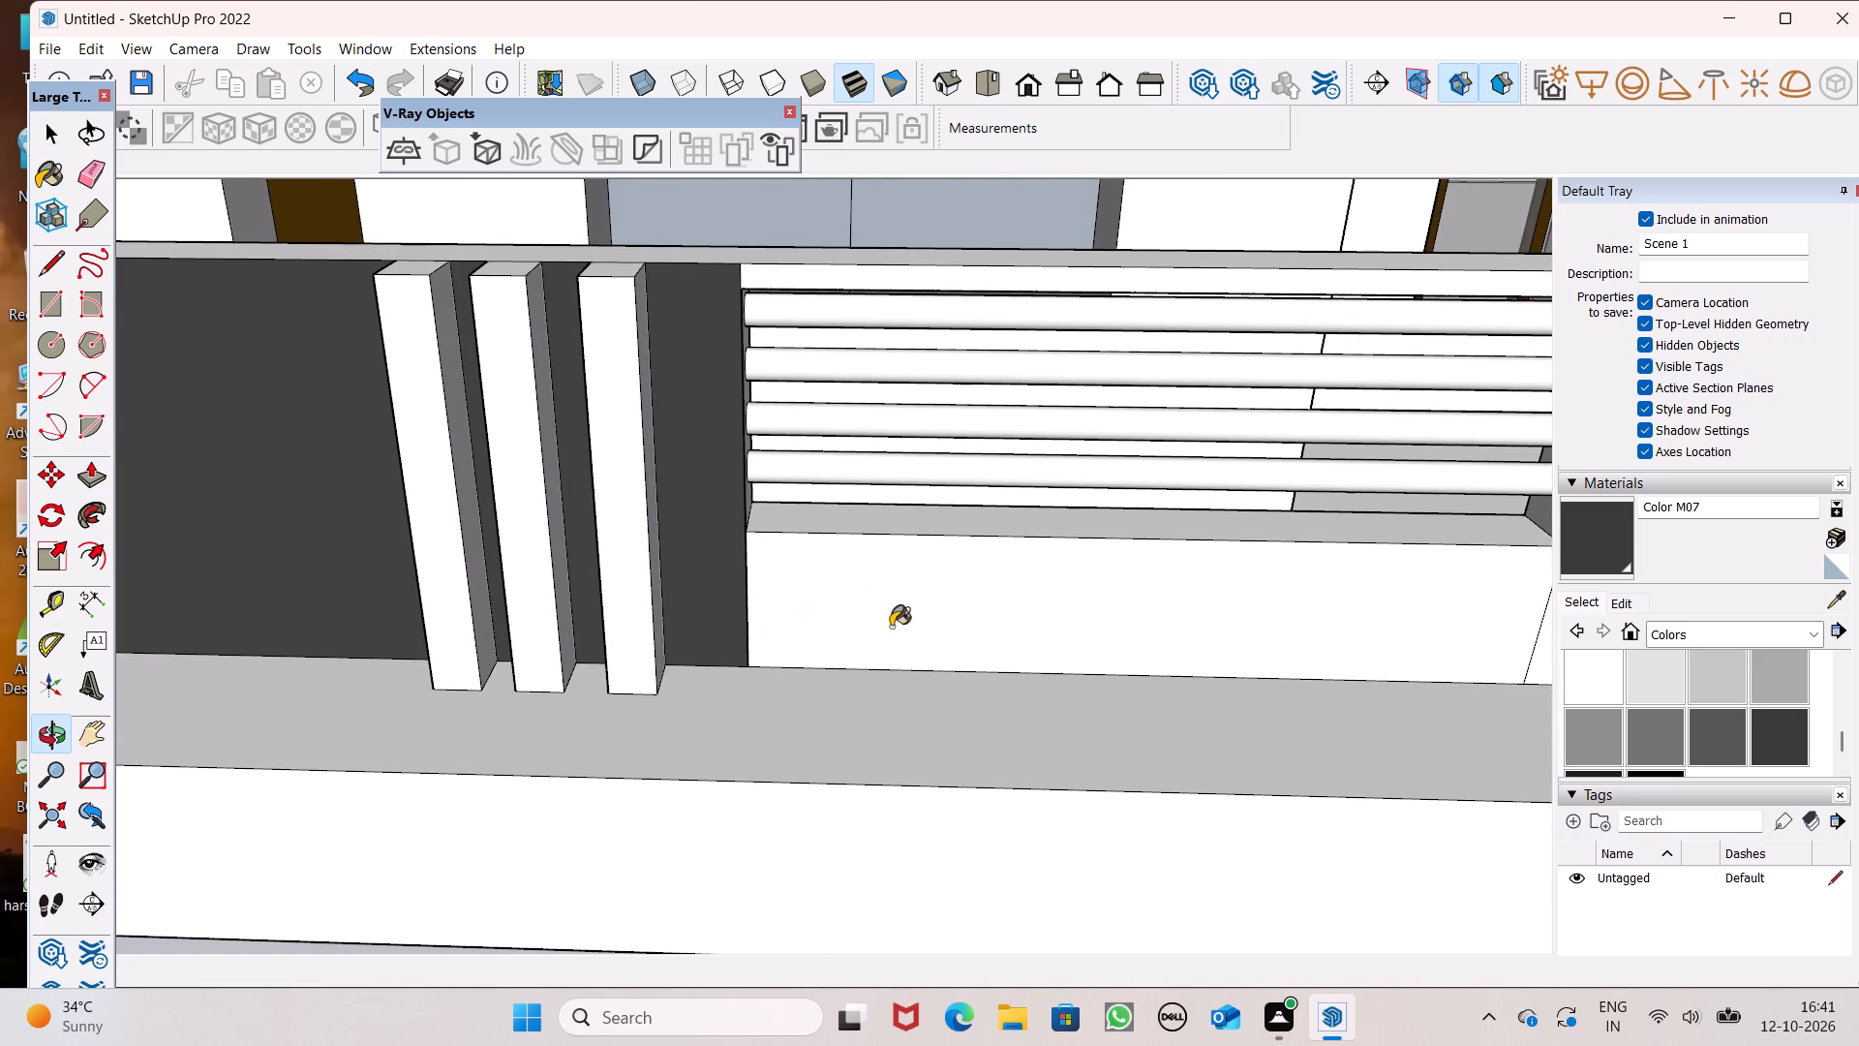
scroll(891, 627, down, 1)
click(901, 604)
scroll(901, 606, down, 6)
scroll(1124, 507, up, 5)
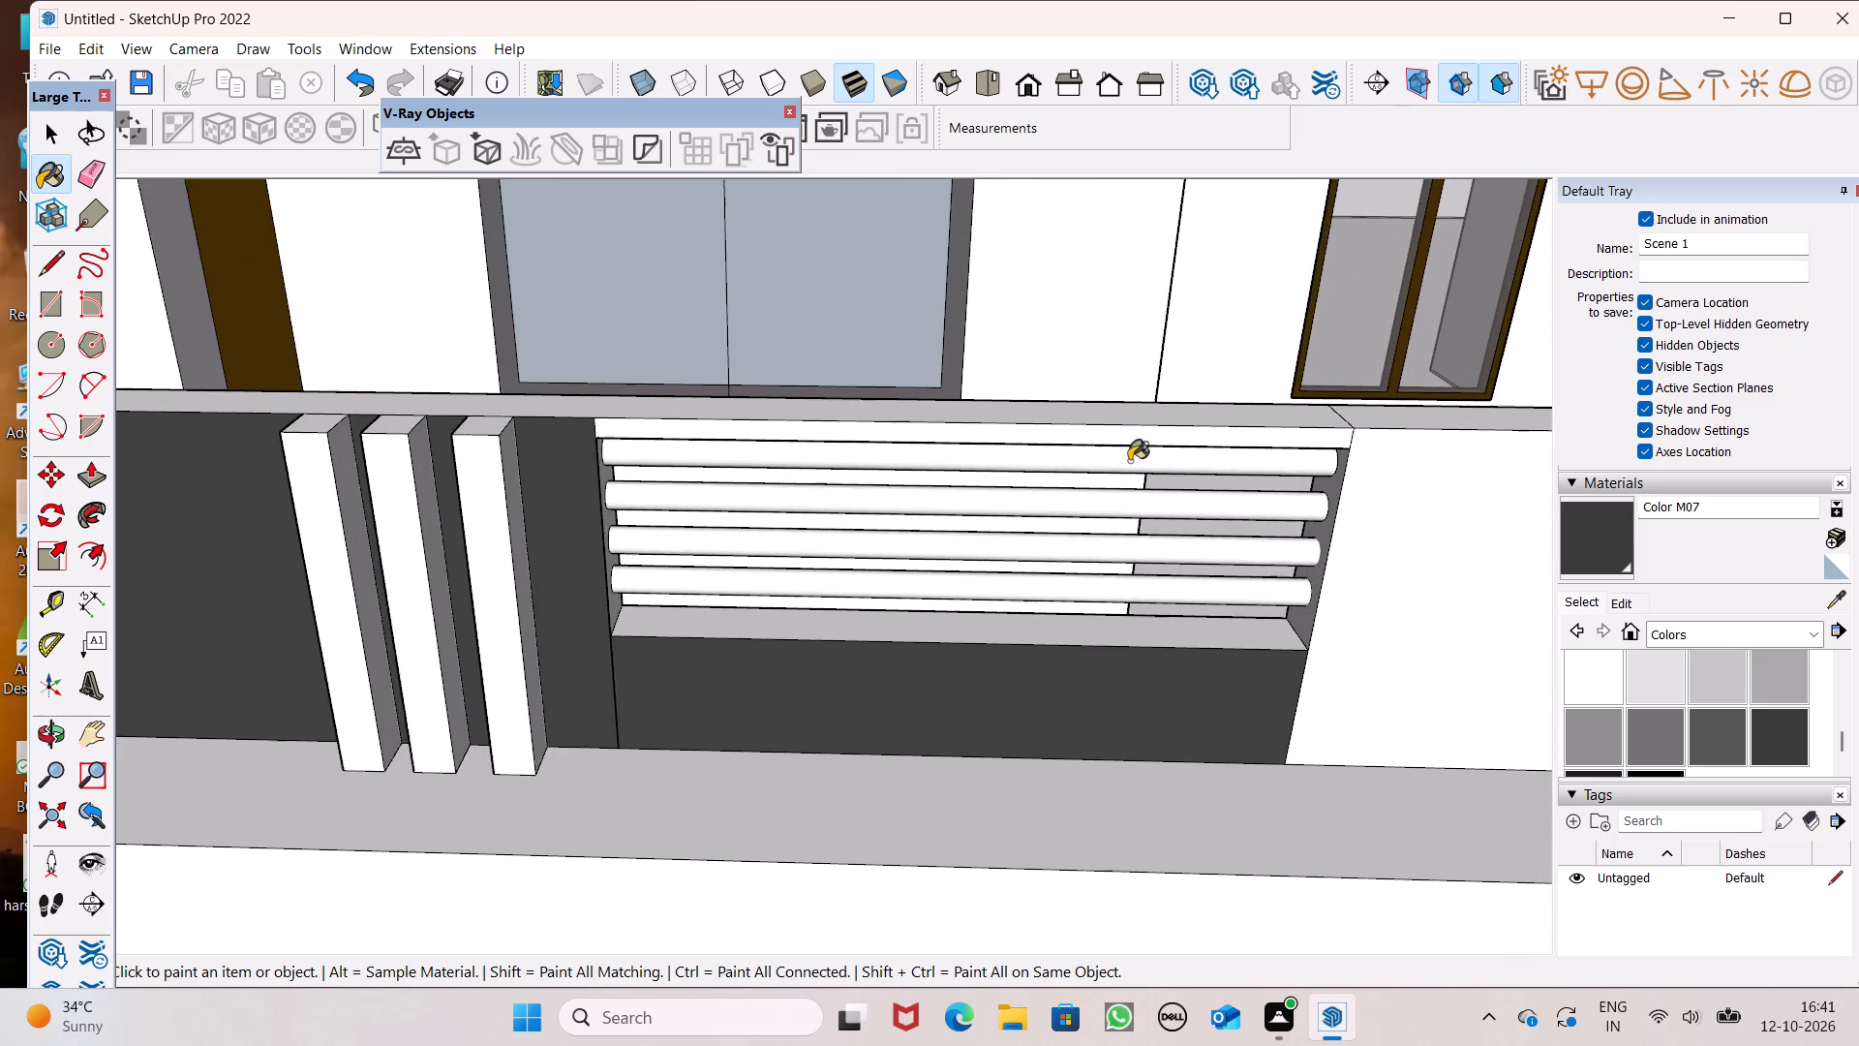
Paint the wall's top face along the barred section and the top beam's front face with Color M07.
scroll(1129, 461, up, 1)
middle_drag(1031, 562, 1023, 647)
scroll(1023, 647, up, 1)
scroll(1130, 447, up, 3)
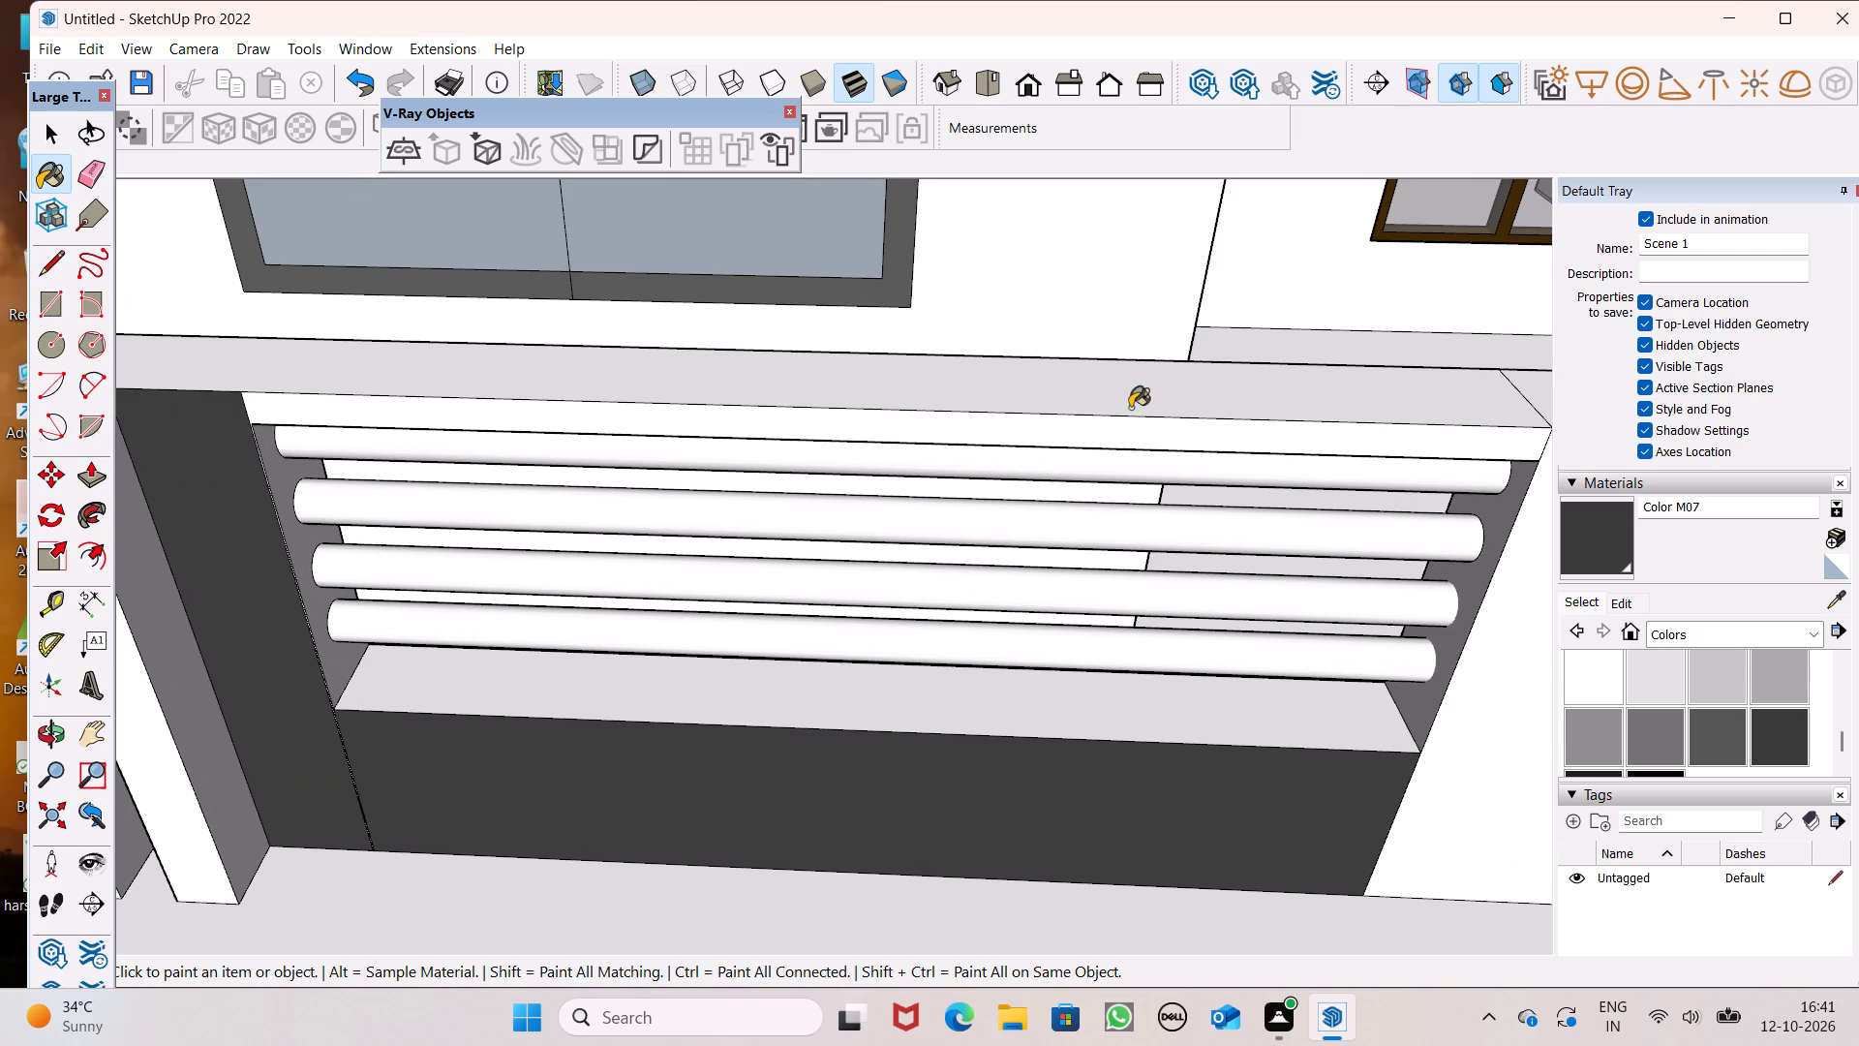
click(1130, 398)
click(1122, 443)
Paint all four round bars in the wall opening with Color M07.
click(1117, 469)
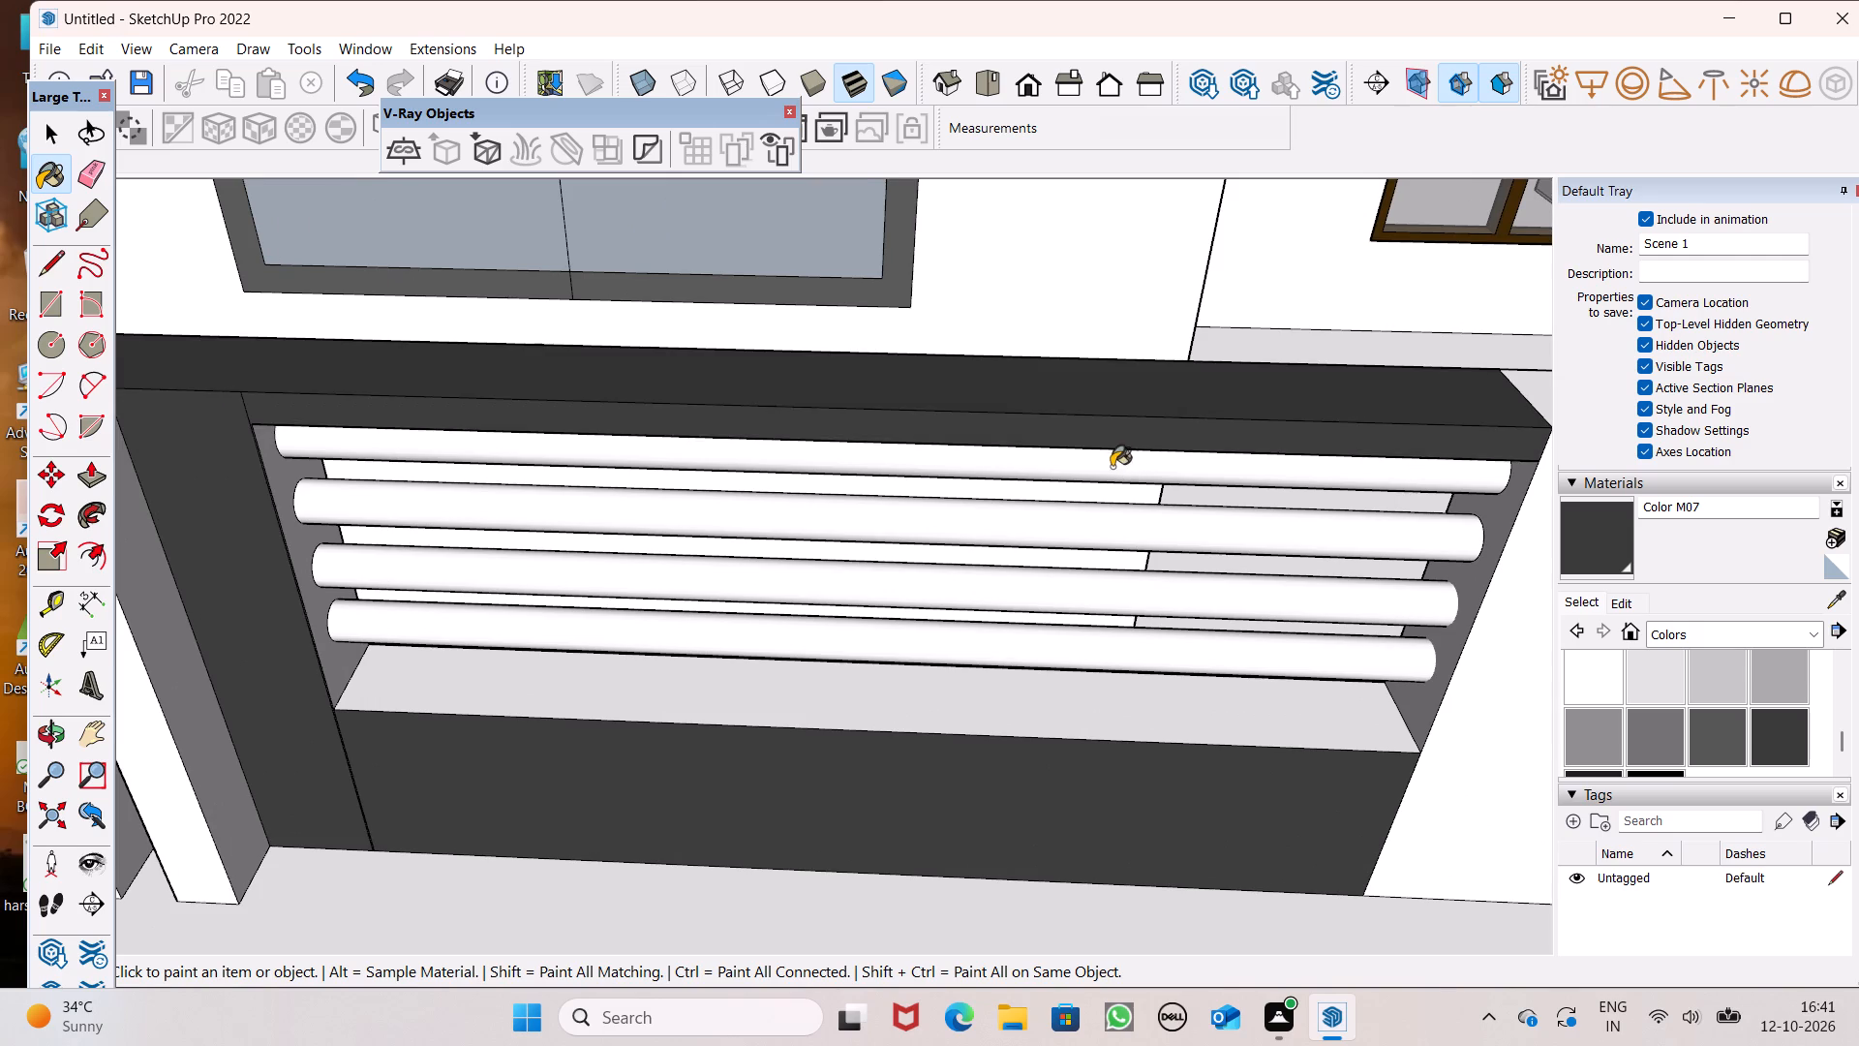
middle_drag(1105, 472, 1174, 205)
scroll(771, 473, up, 3)
click(290, 511)
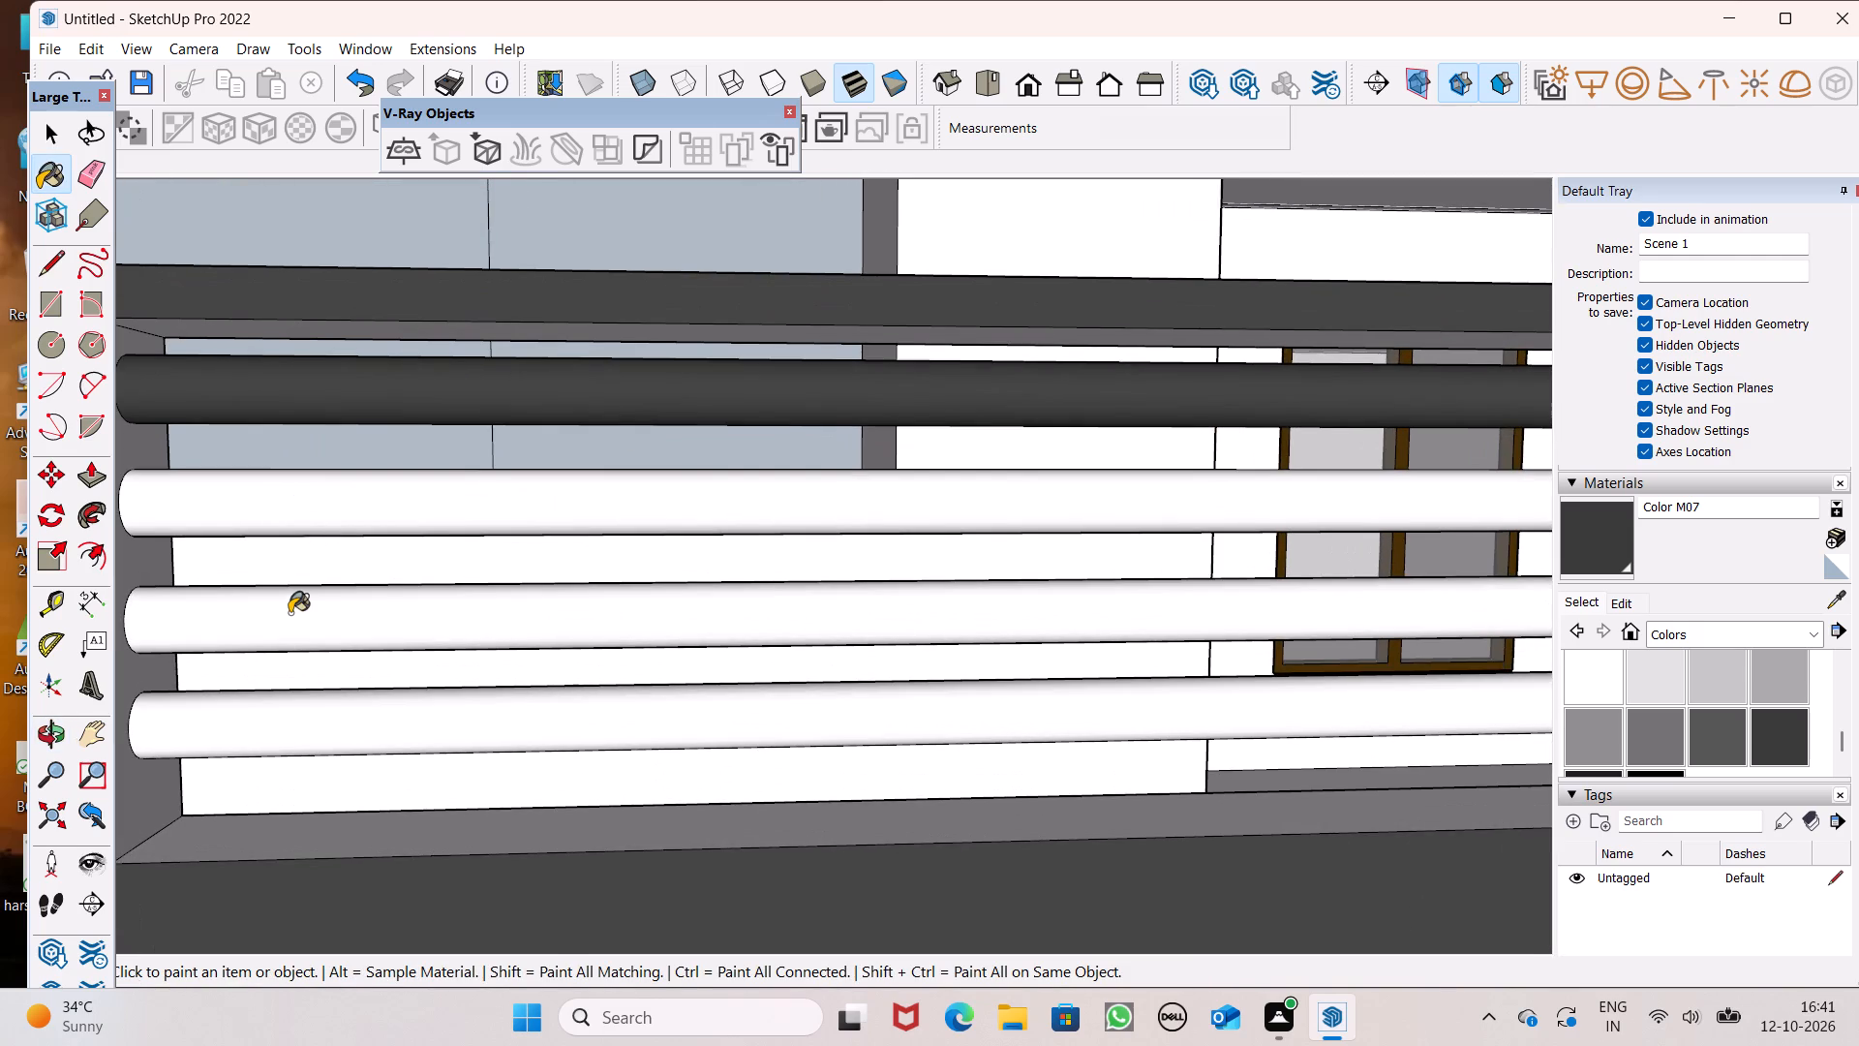
click(290, 617)
click(289, 704)
Paint the opening's two inner side faces and the ledge beneath the bars with Color M07.
click(144, 780)
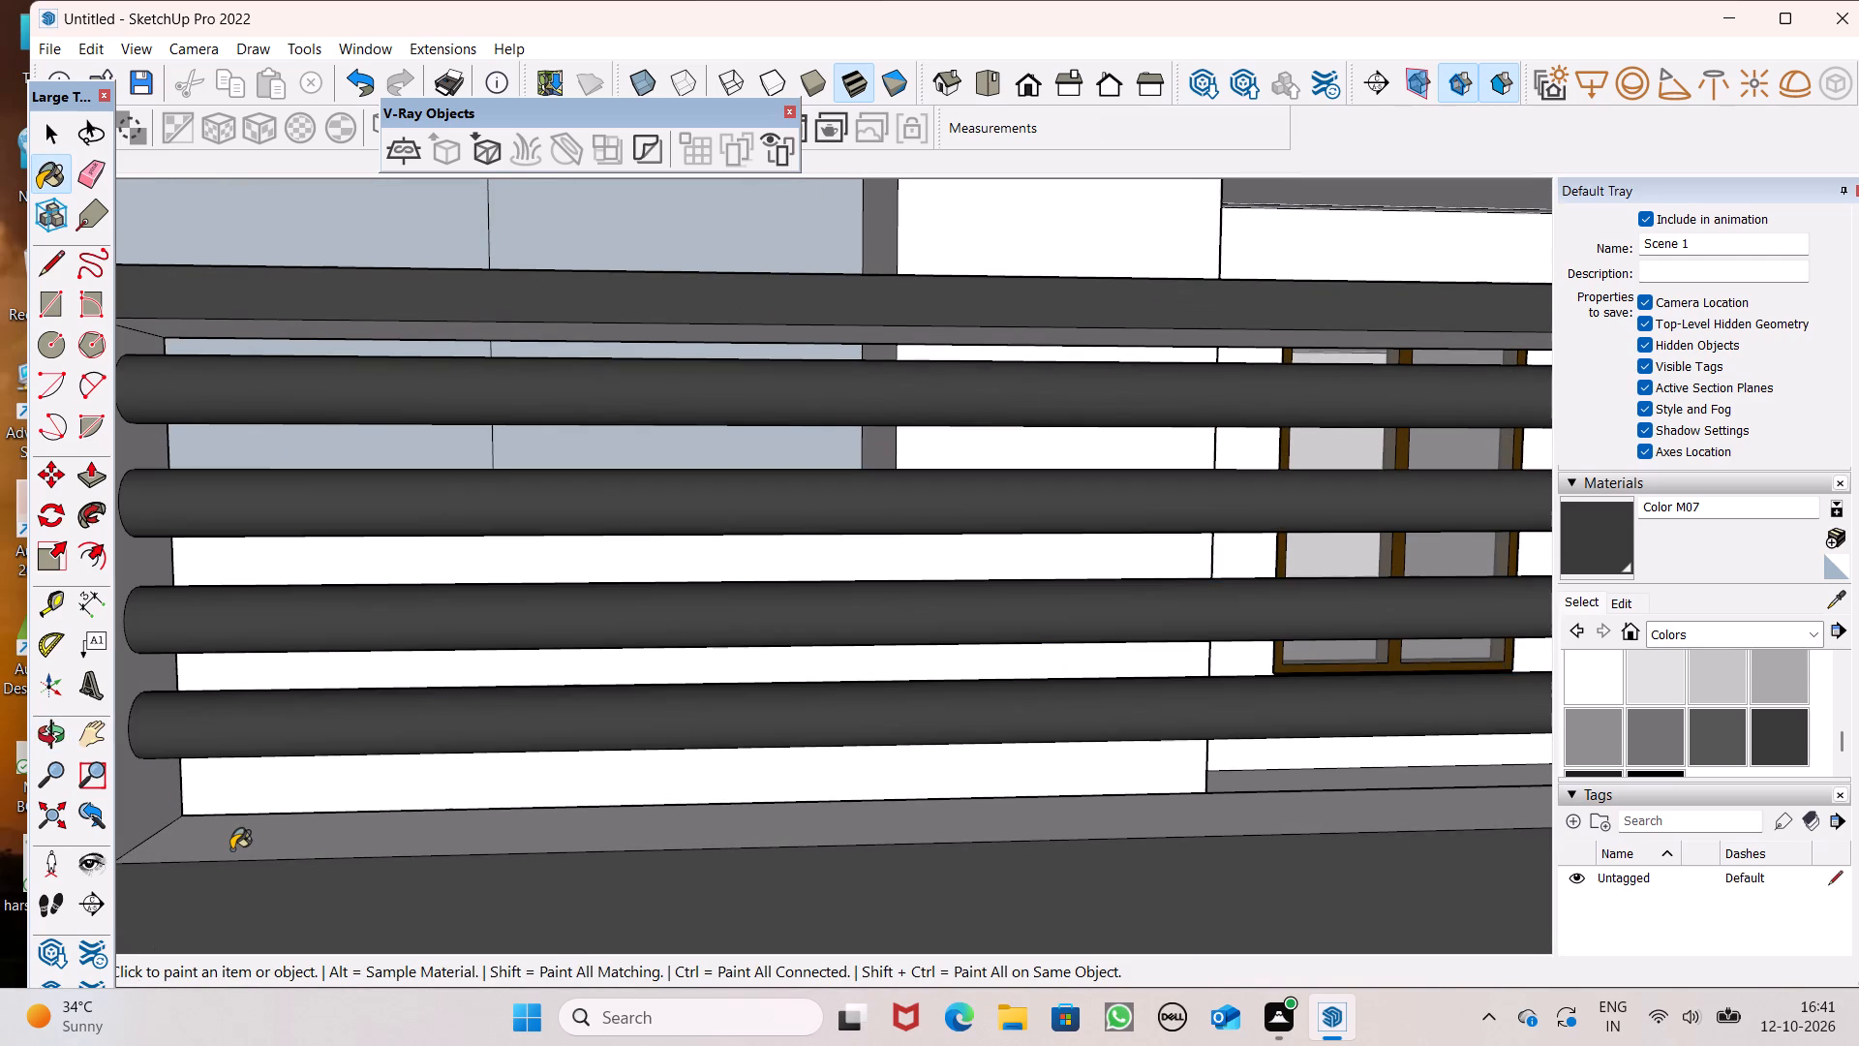
click(232, 849)
scroll(424, 700, down, 7)
middle_drag(704, 875, 1112, 910)
scroll(1080, 736, up, 4)
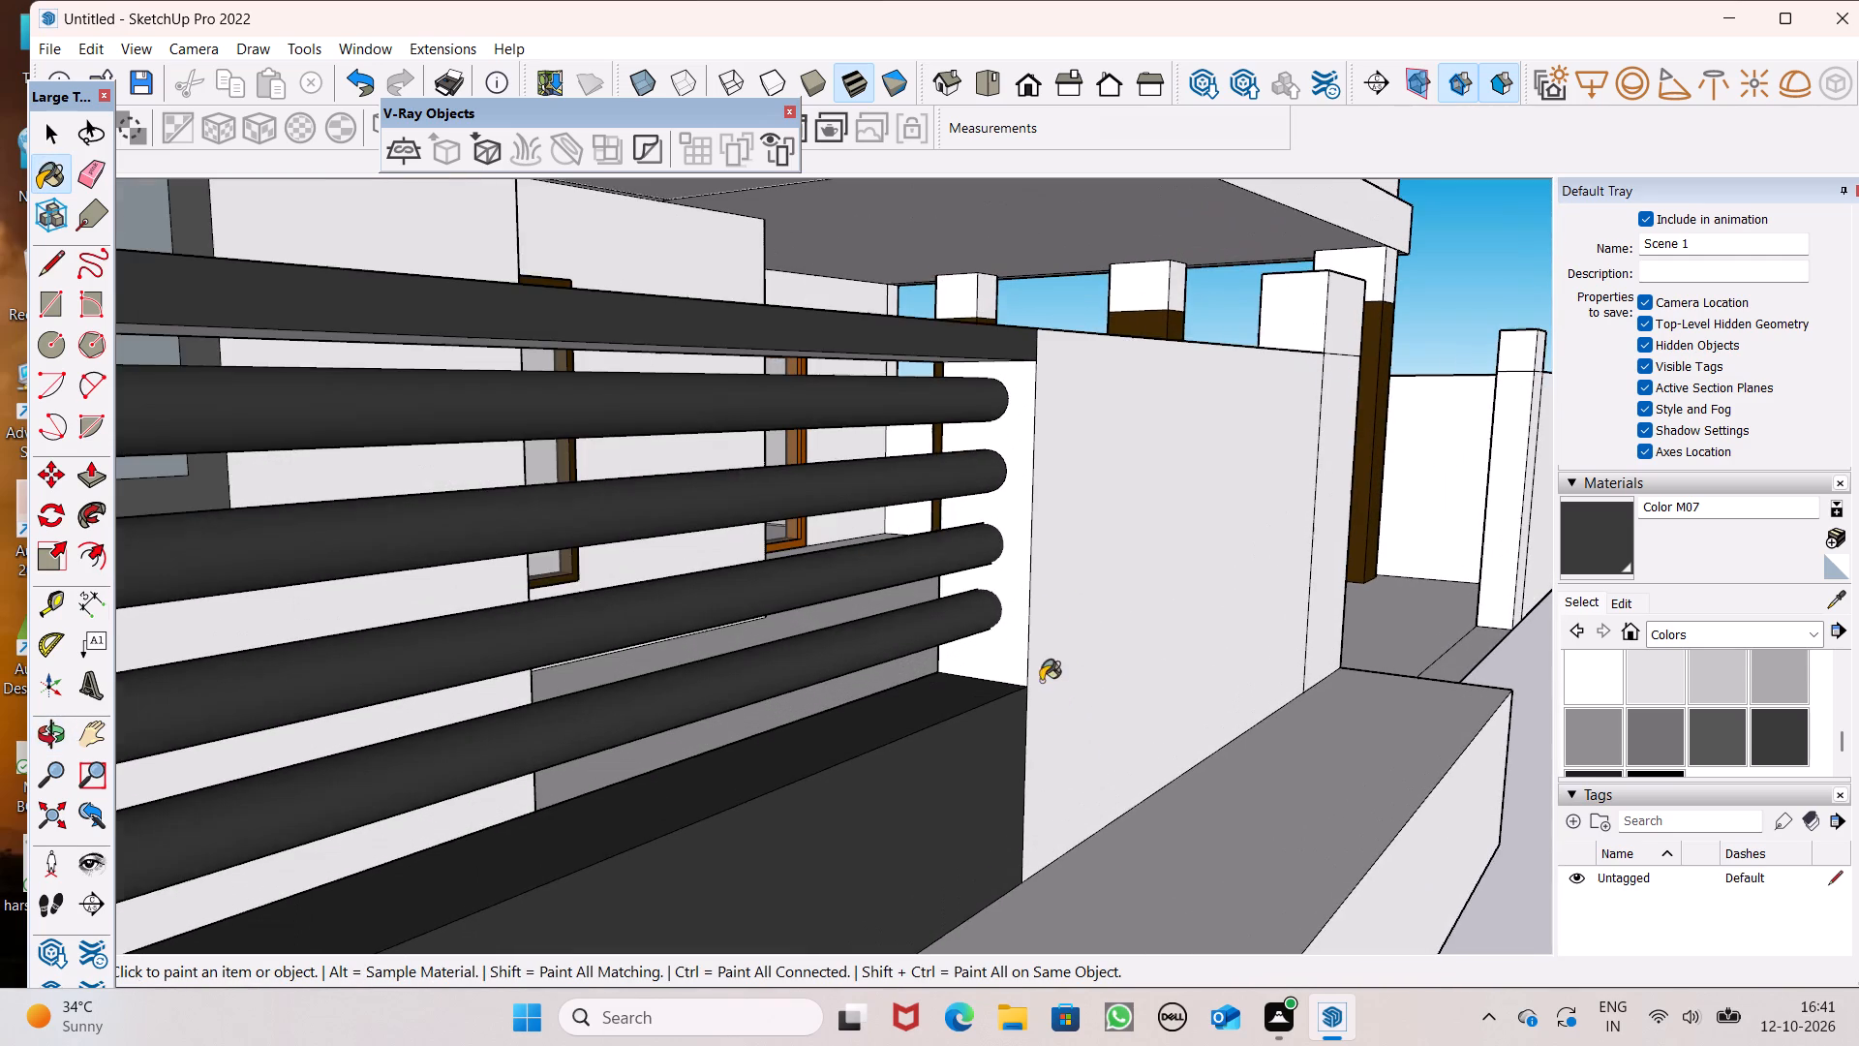
scroll(1041, 681, up, 1)
click(1017, 644)
scroll(1096, 612, down, 5)
Draw a line about 2 5/8" long on the wall's rear face, from its top edge to the opening's upper corner.
middle_drag(1384, 693, 1047, 892)
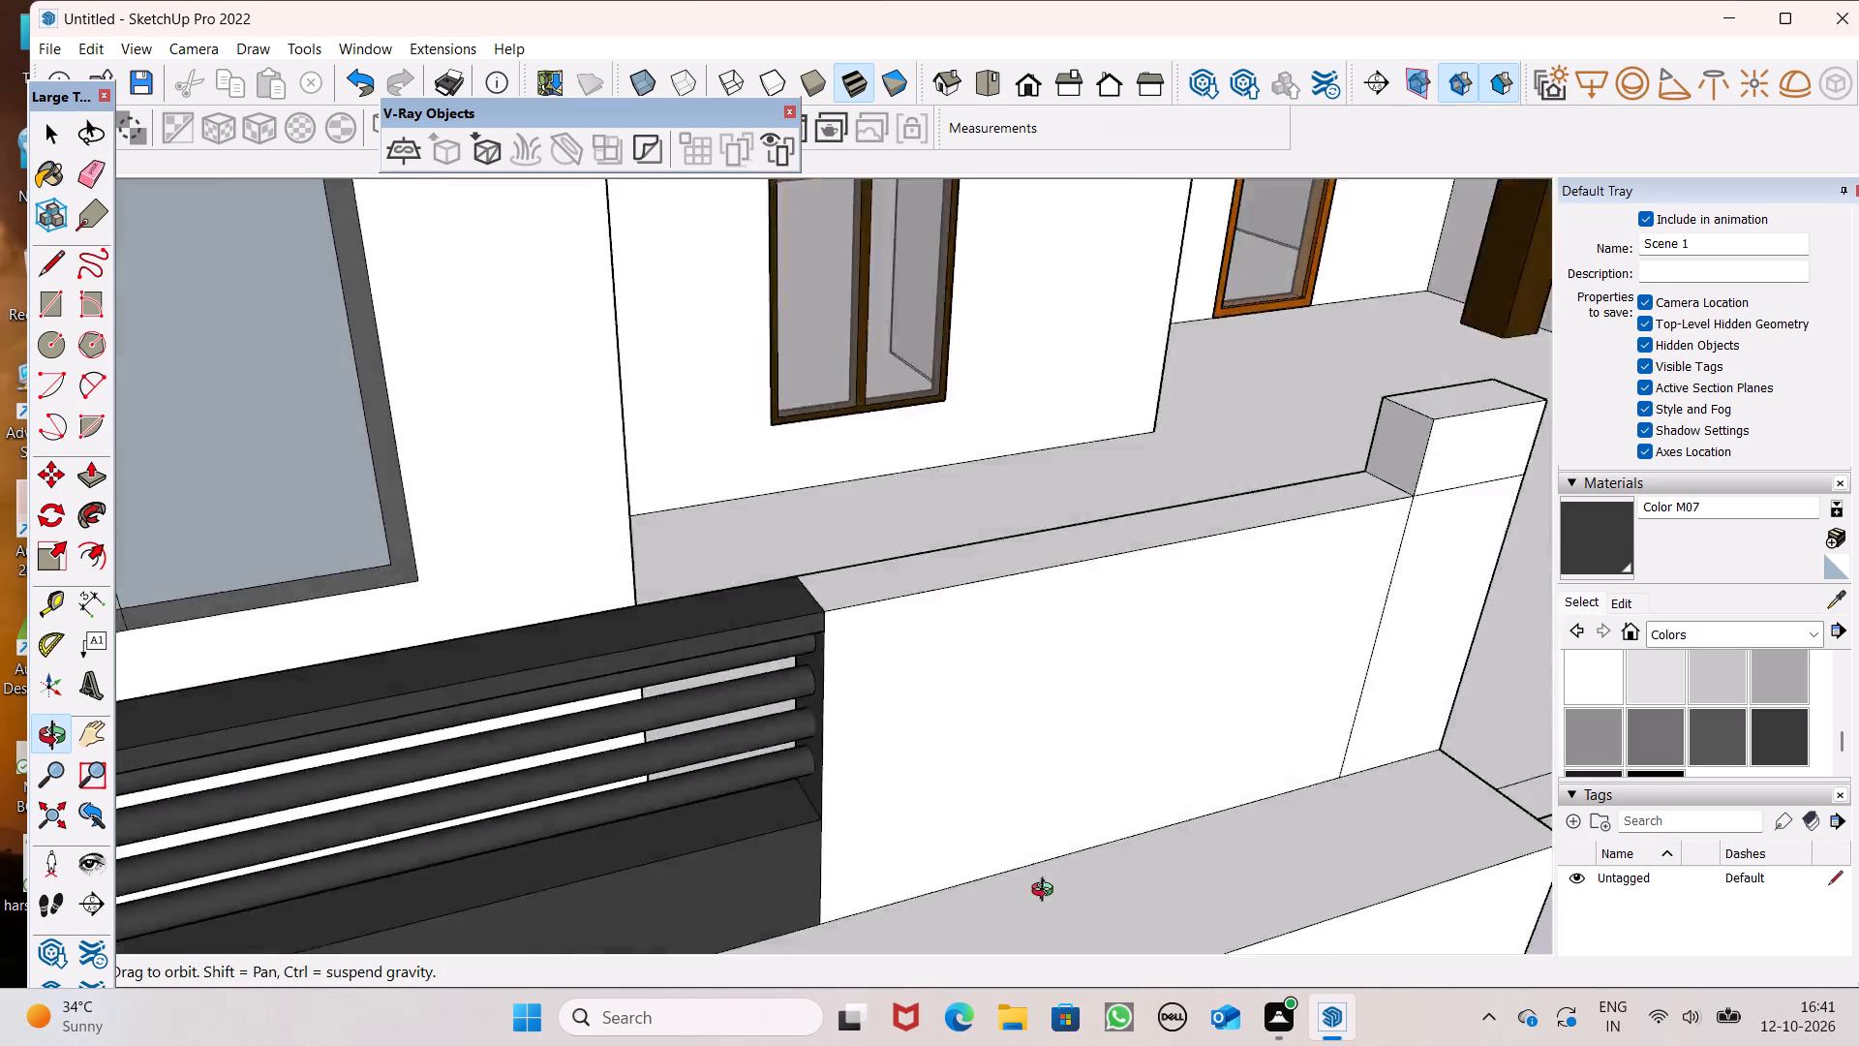
middle_drag(1047, 892, 522, 780)
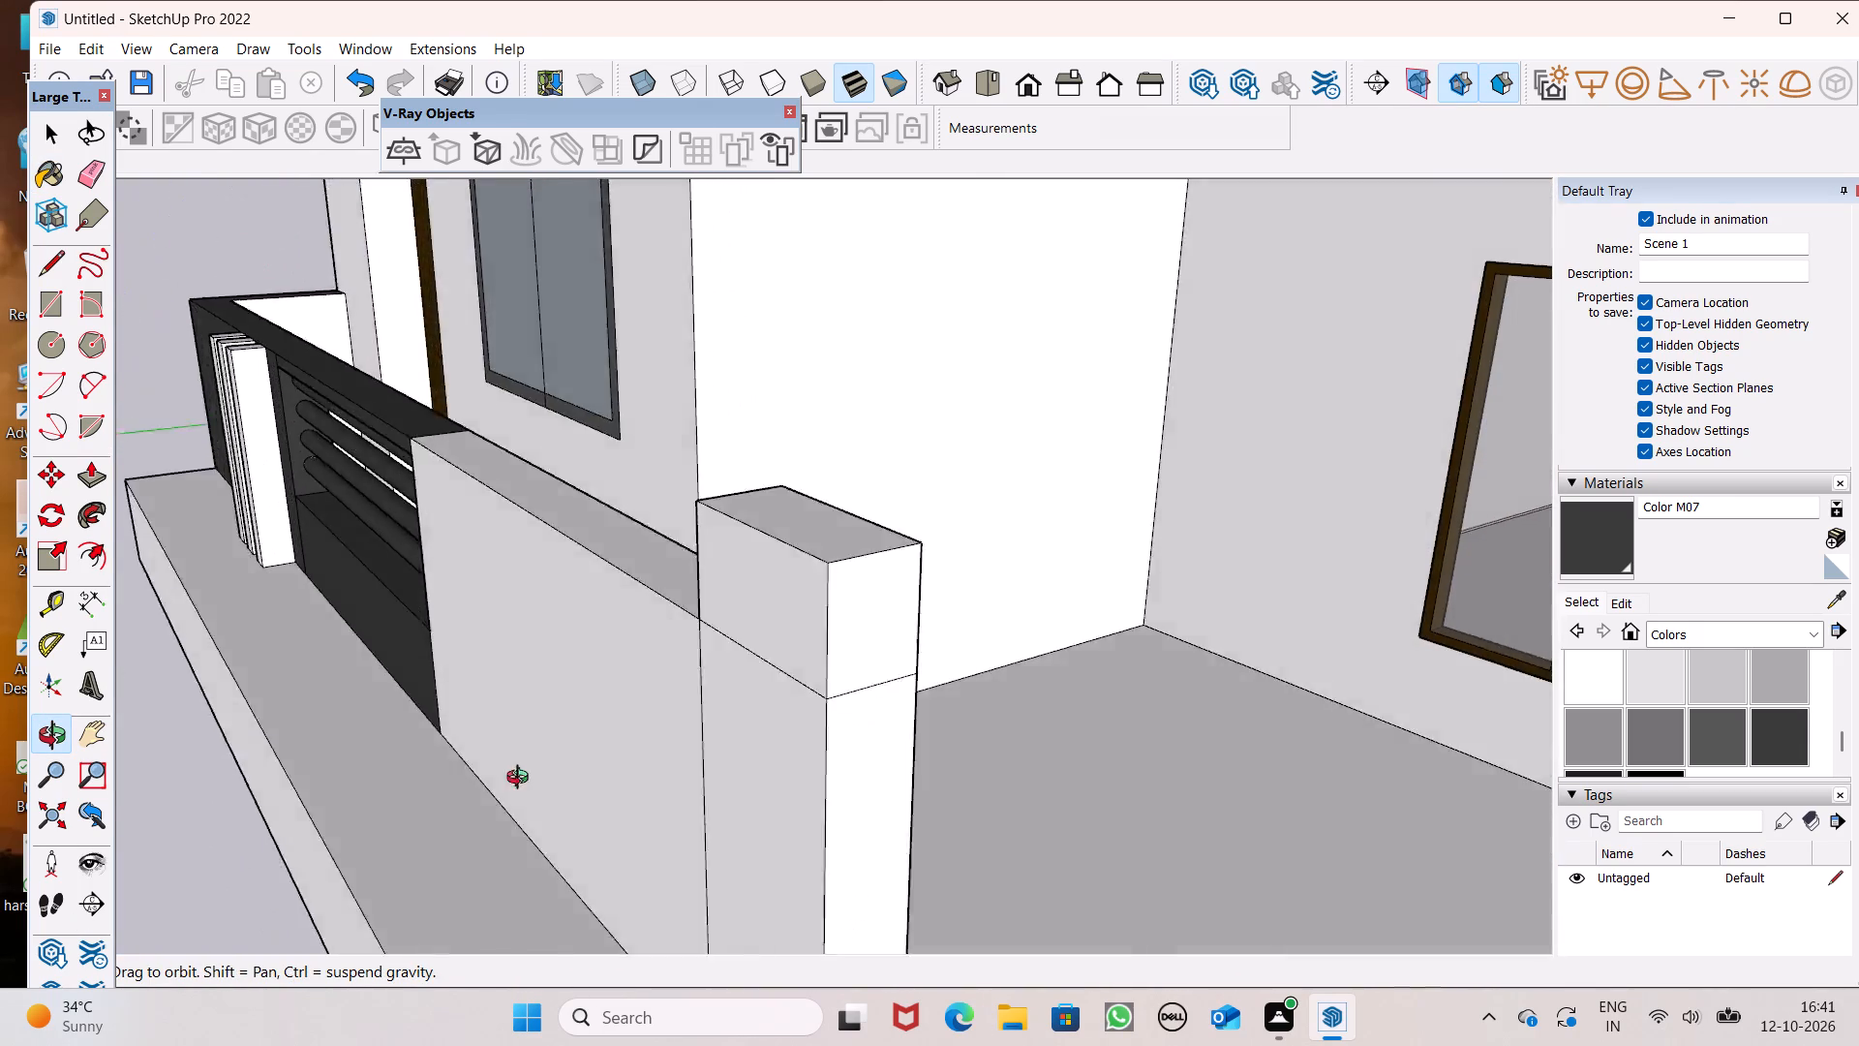
middle_drag(522, 780, 156, 777)
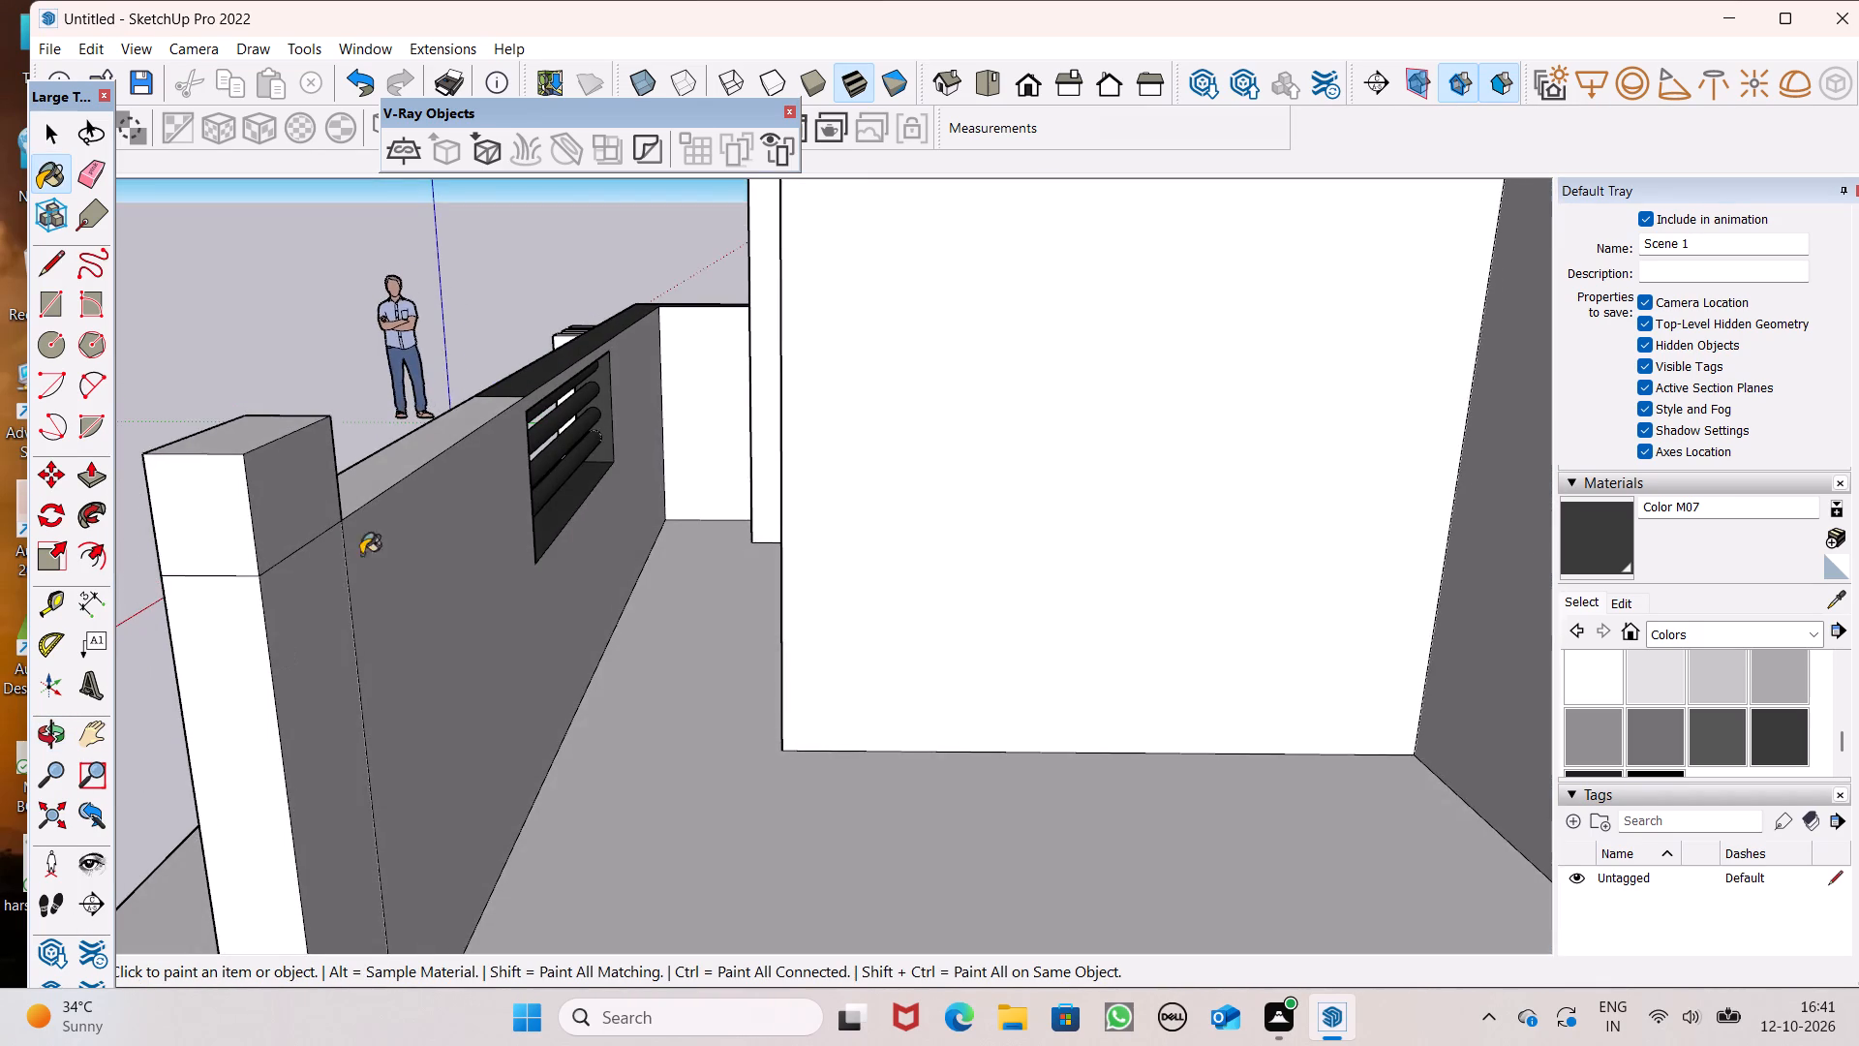
scroll(418, 457, up, 7)
middle_drag(616, 388, 443, 380)
scroll(443, 380, up, 1)
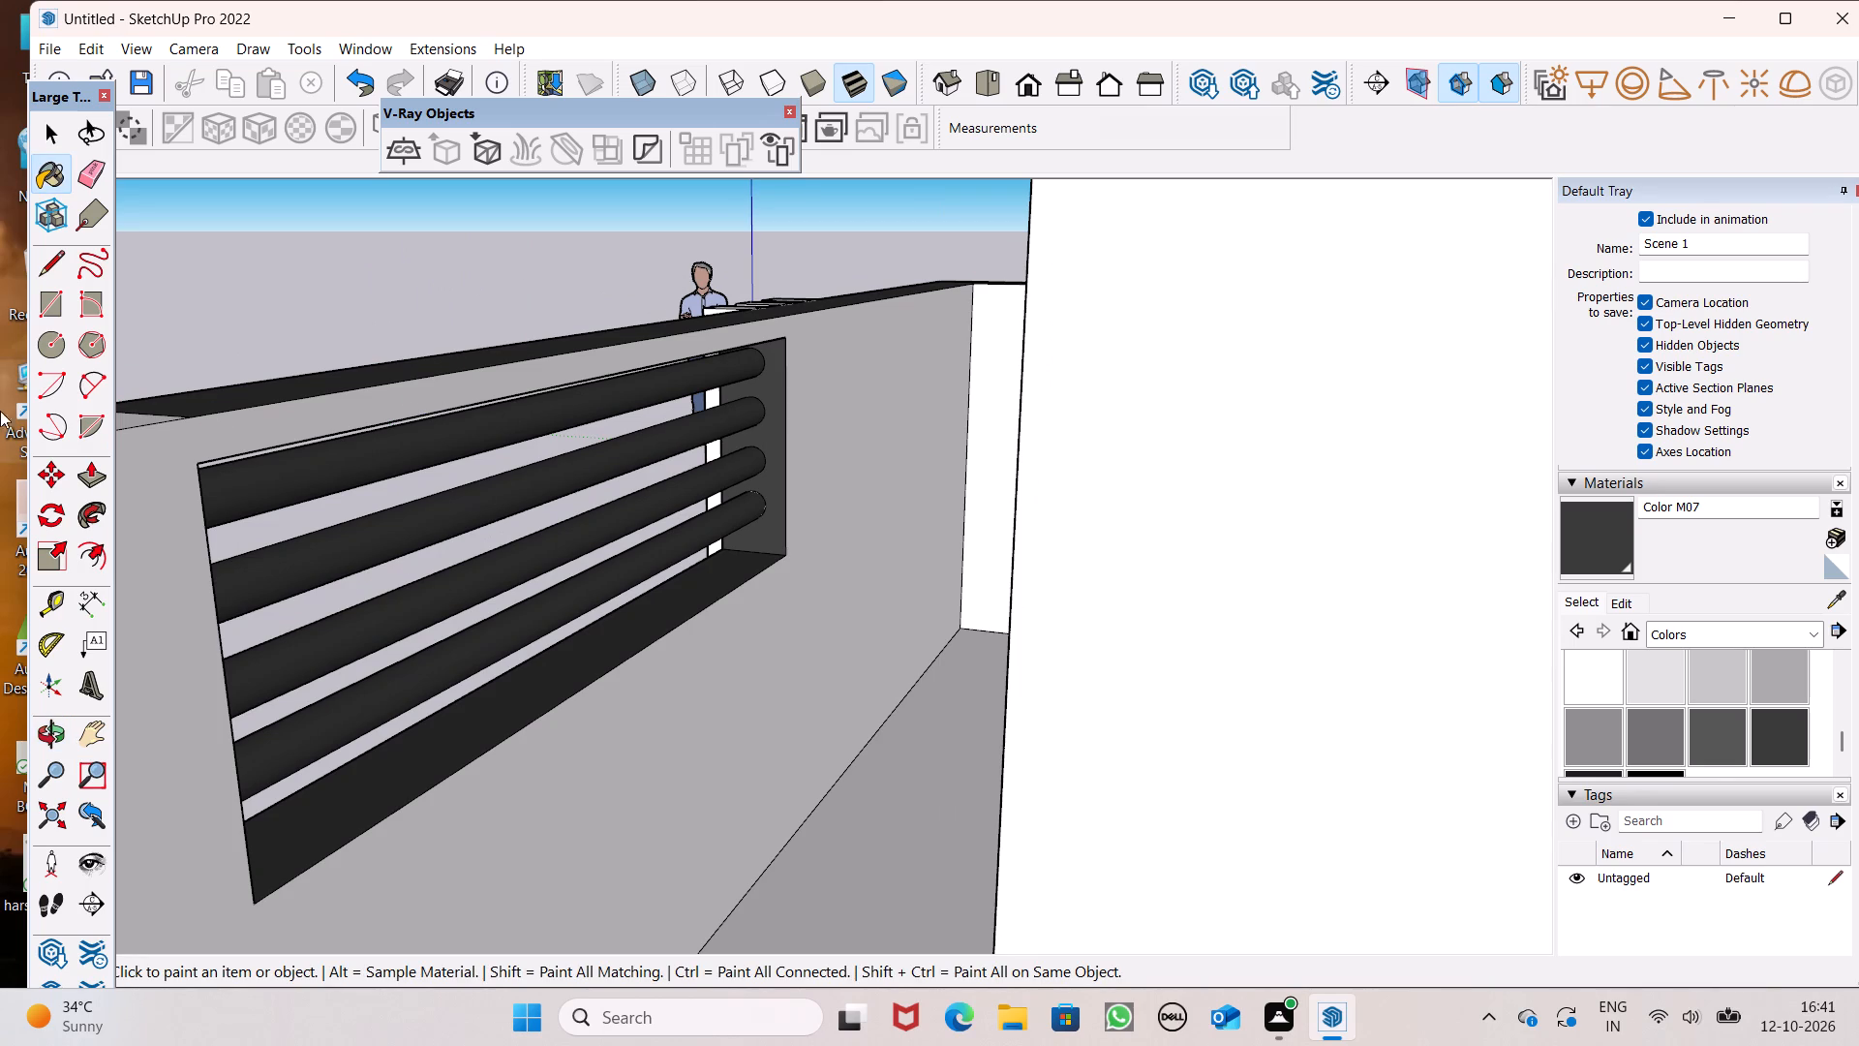
drag(46, 258, 60, 273)
click(187, 418)
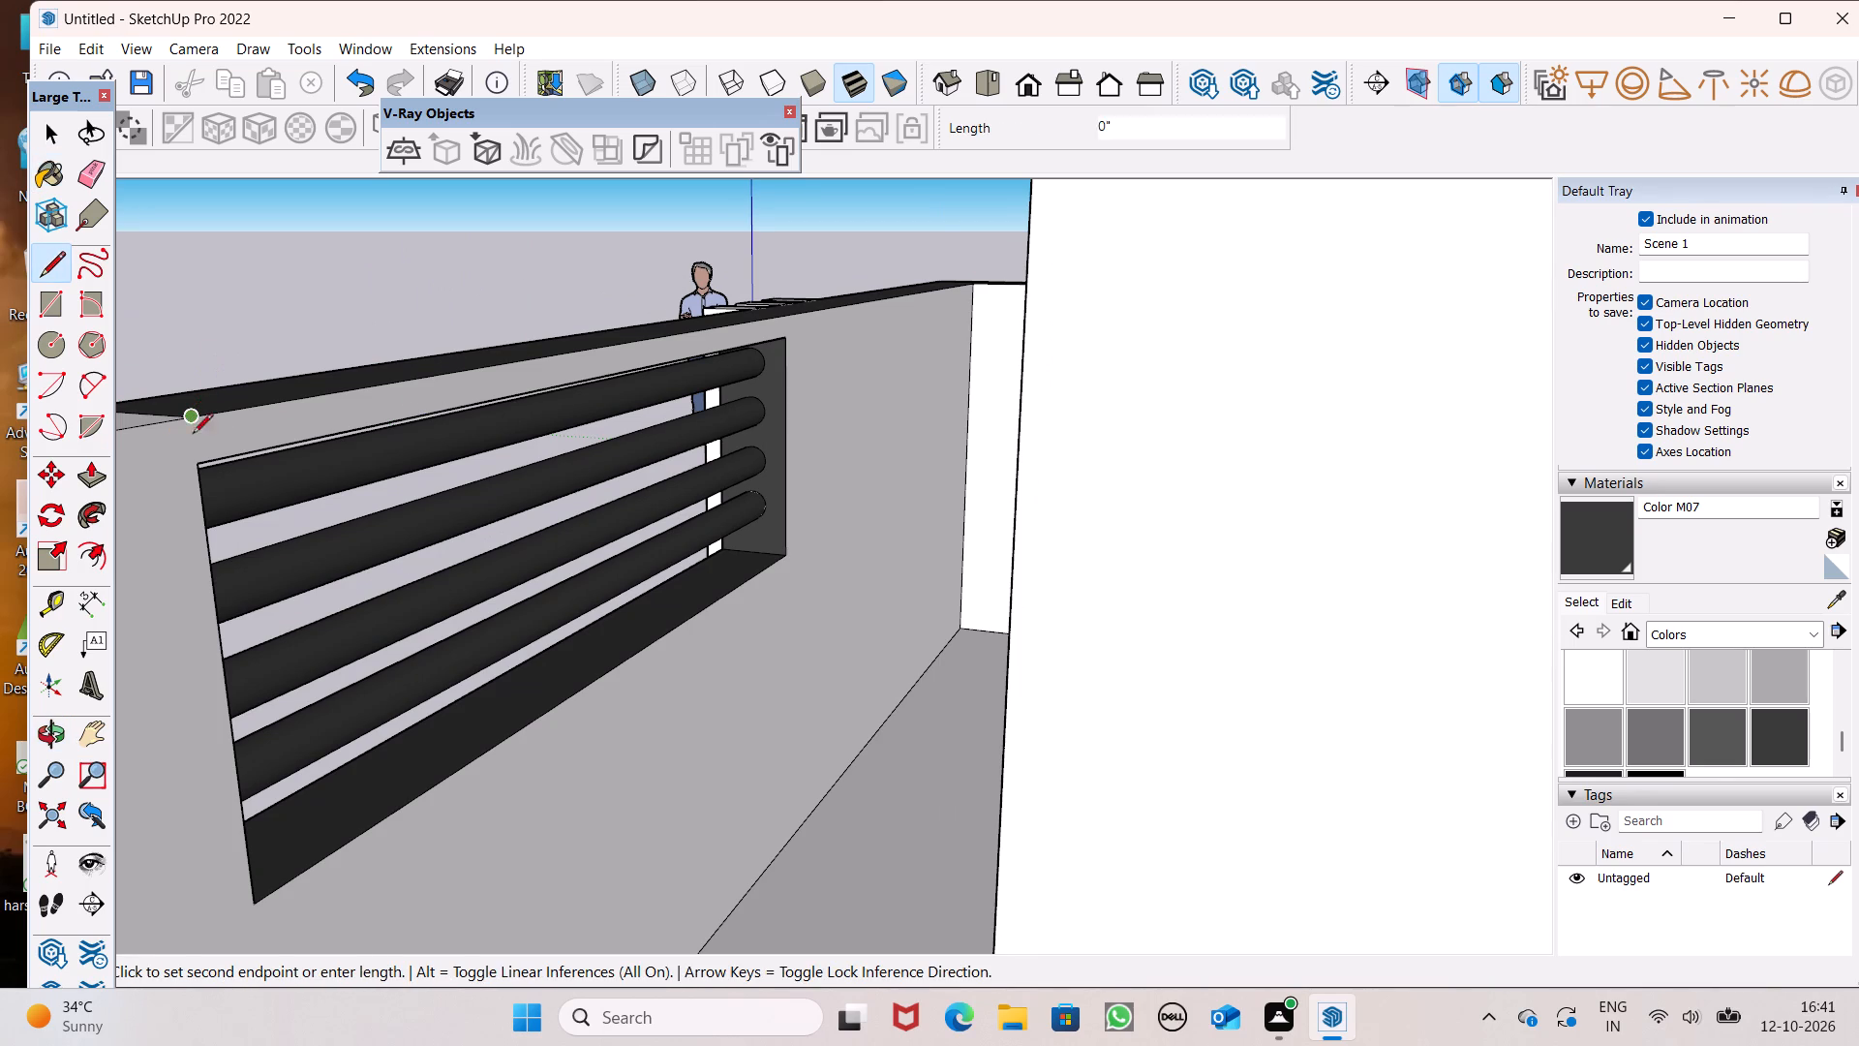
click(201, 458)
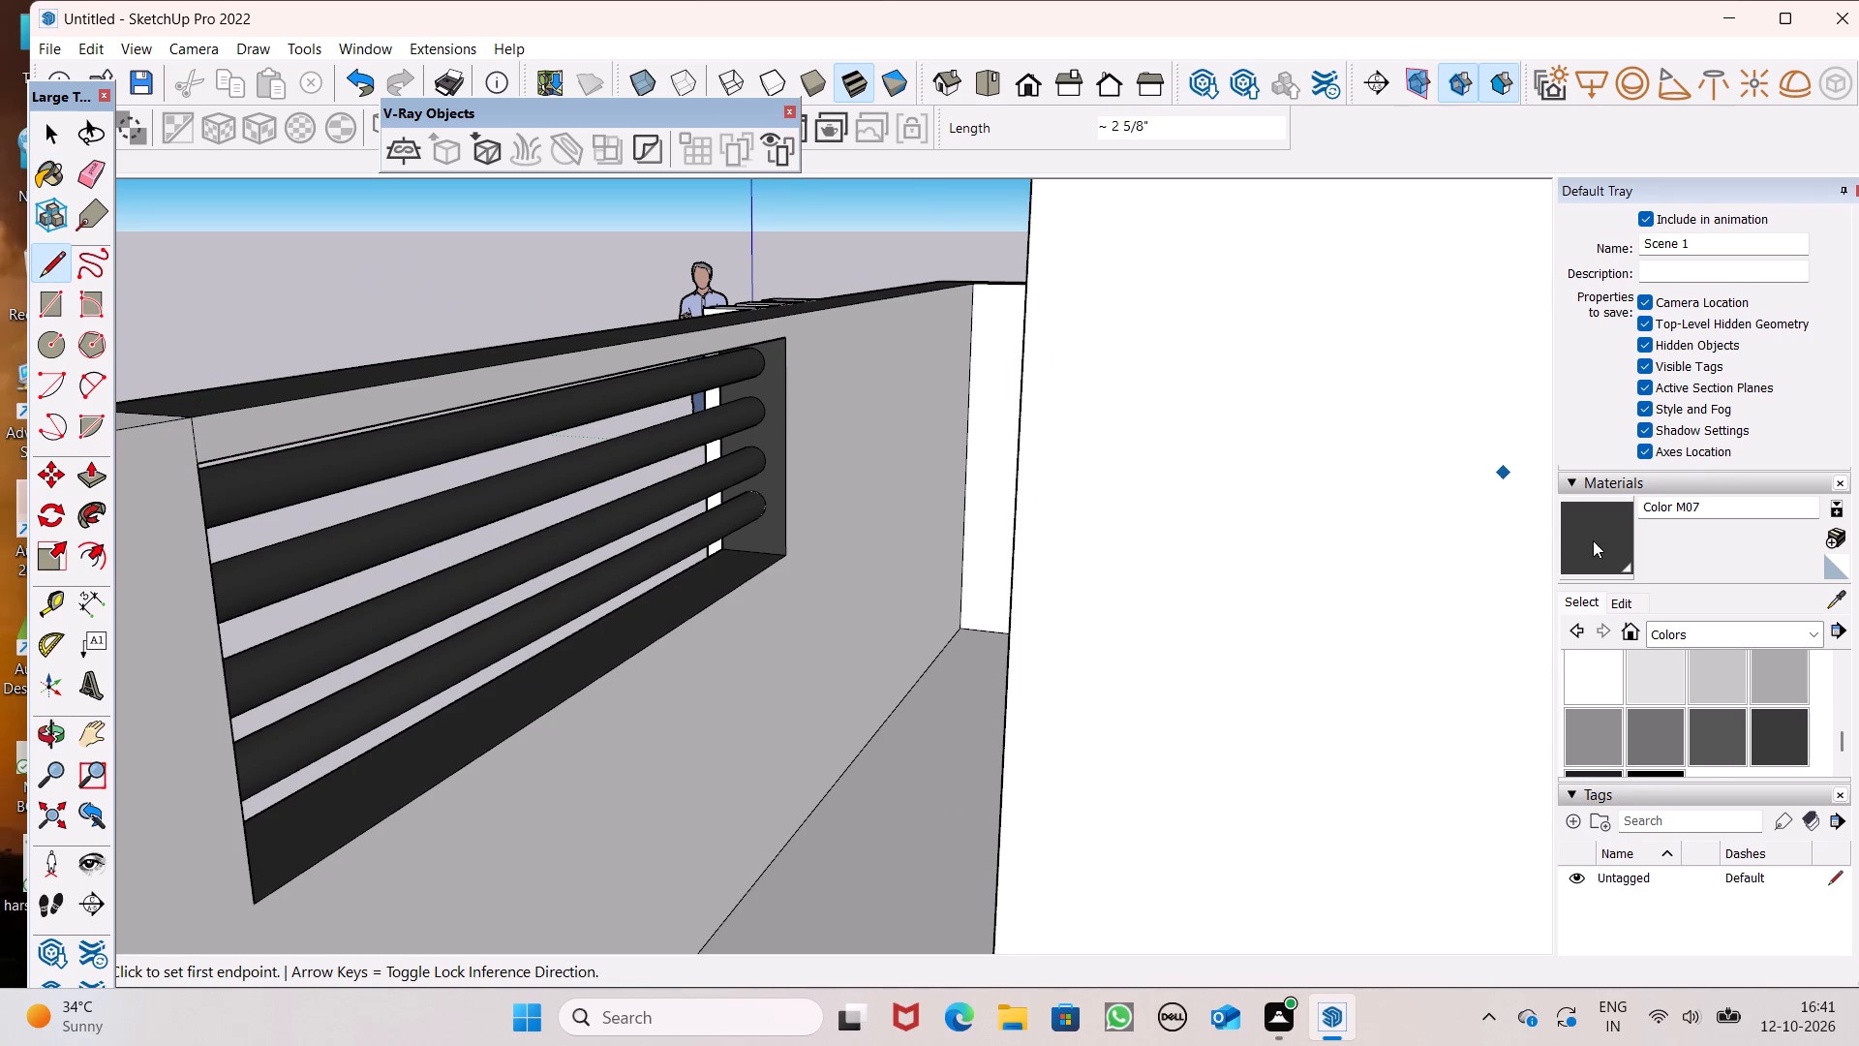
Paint the boundary wall's rear face around the barred opening with Color M07.
click(1592, 540)
click(829, 391)
scroll(885, 459, down, 1)
scroll(889, 463, up, 1)
scroll(891, 467, down, 2)
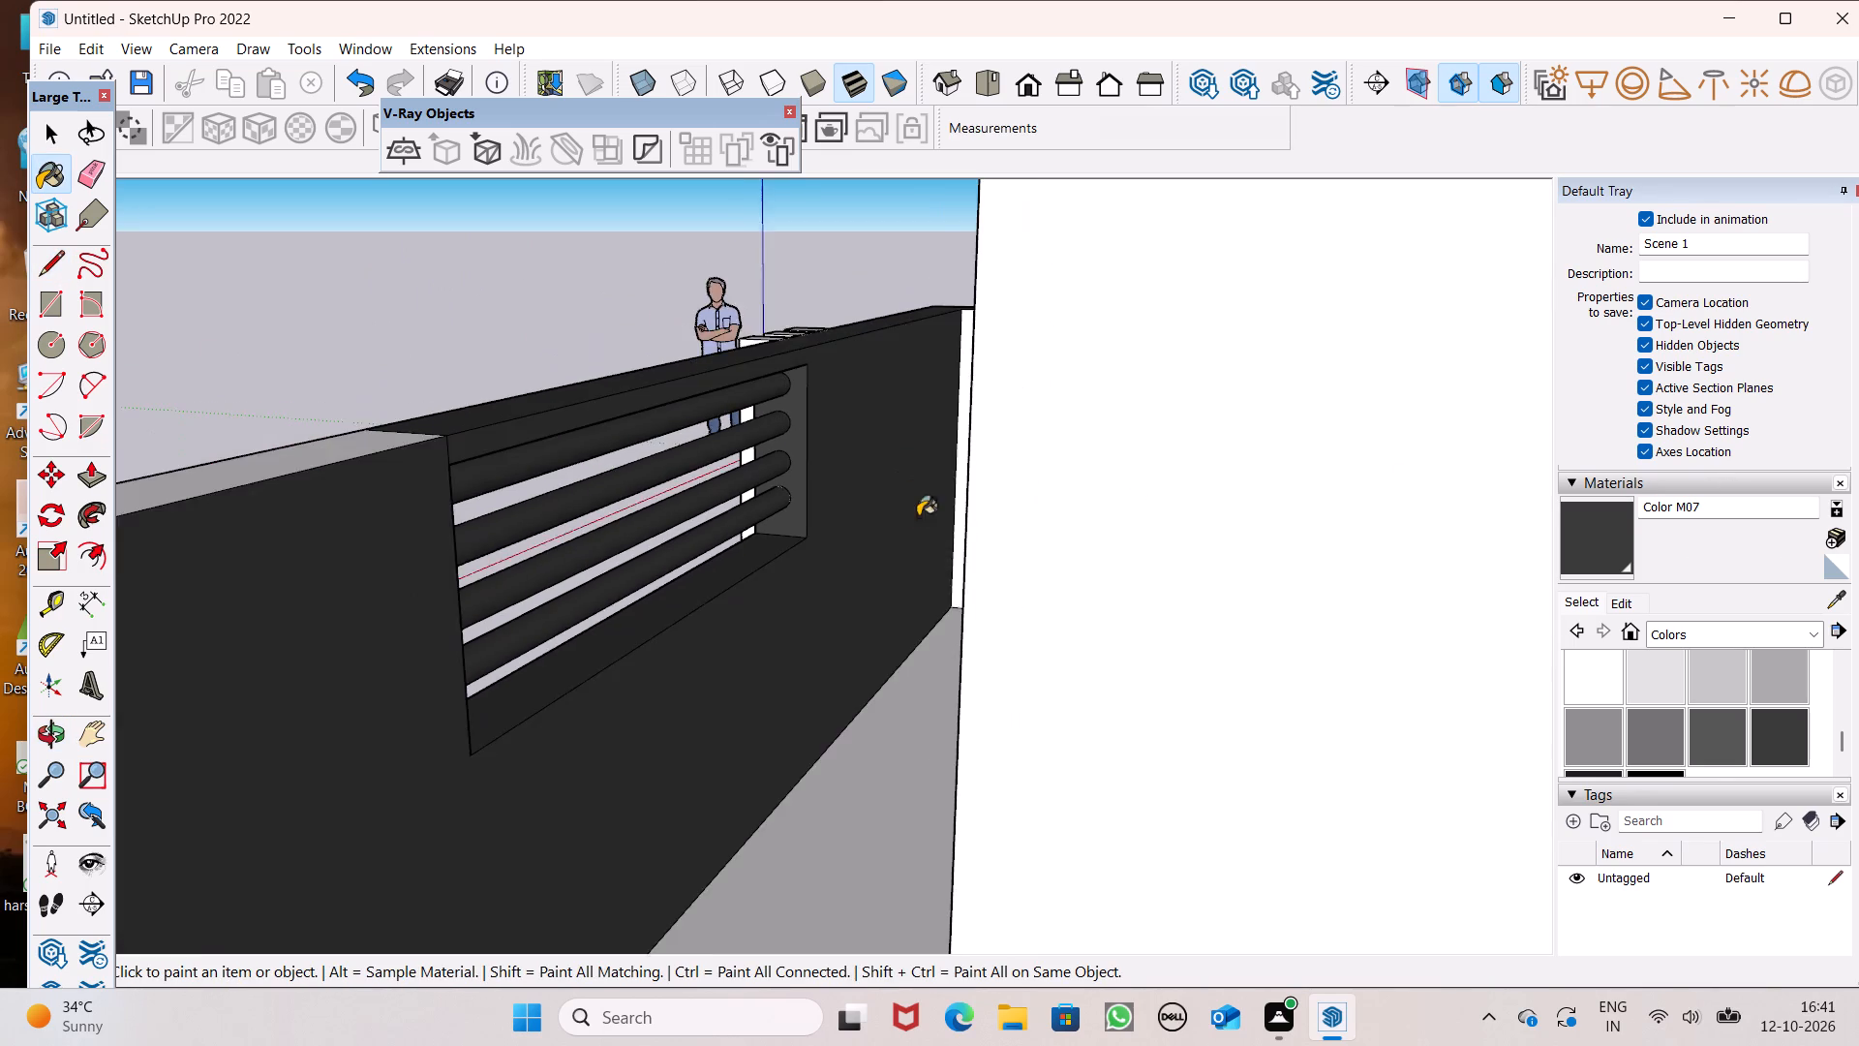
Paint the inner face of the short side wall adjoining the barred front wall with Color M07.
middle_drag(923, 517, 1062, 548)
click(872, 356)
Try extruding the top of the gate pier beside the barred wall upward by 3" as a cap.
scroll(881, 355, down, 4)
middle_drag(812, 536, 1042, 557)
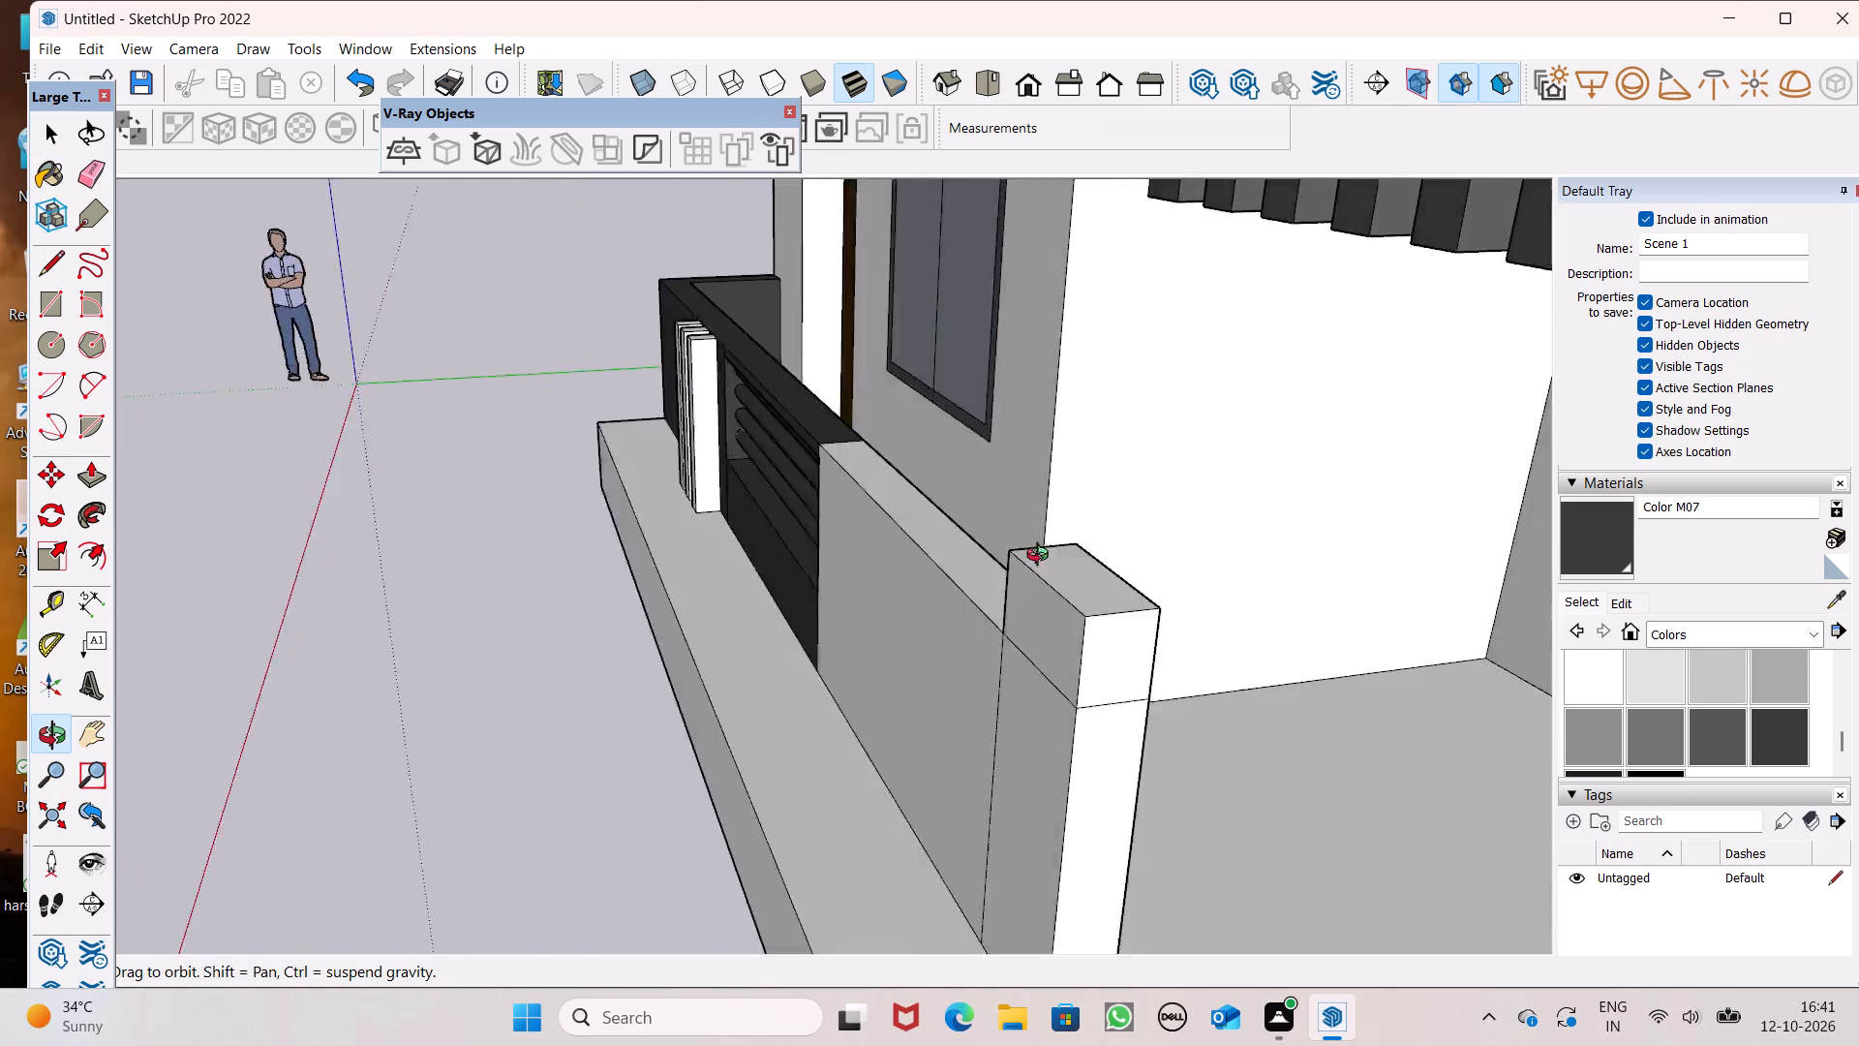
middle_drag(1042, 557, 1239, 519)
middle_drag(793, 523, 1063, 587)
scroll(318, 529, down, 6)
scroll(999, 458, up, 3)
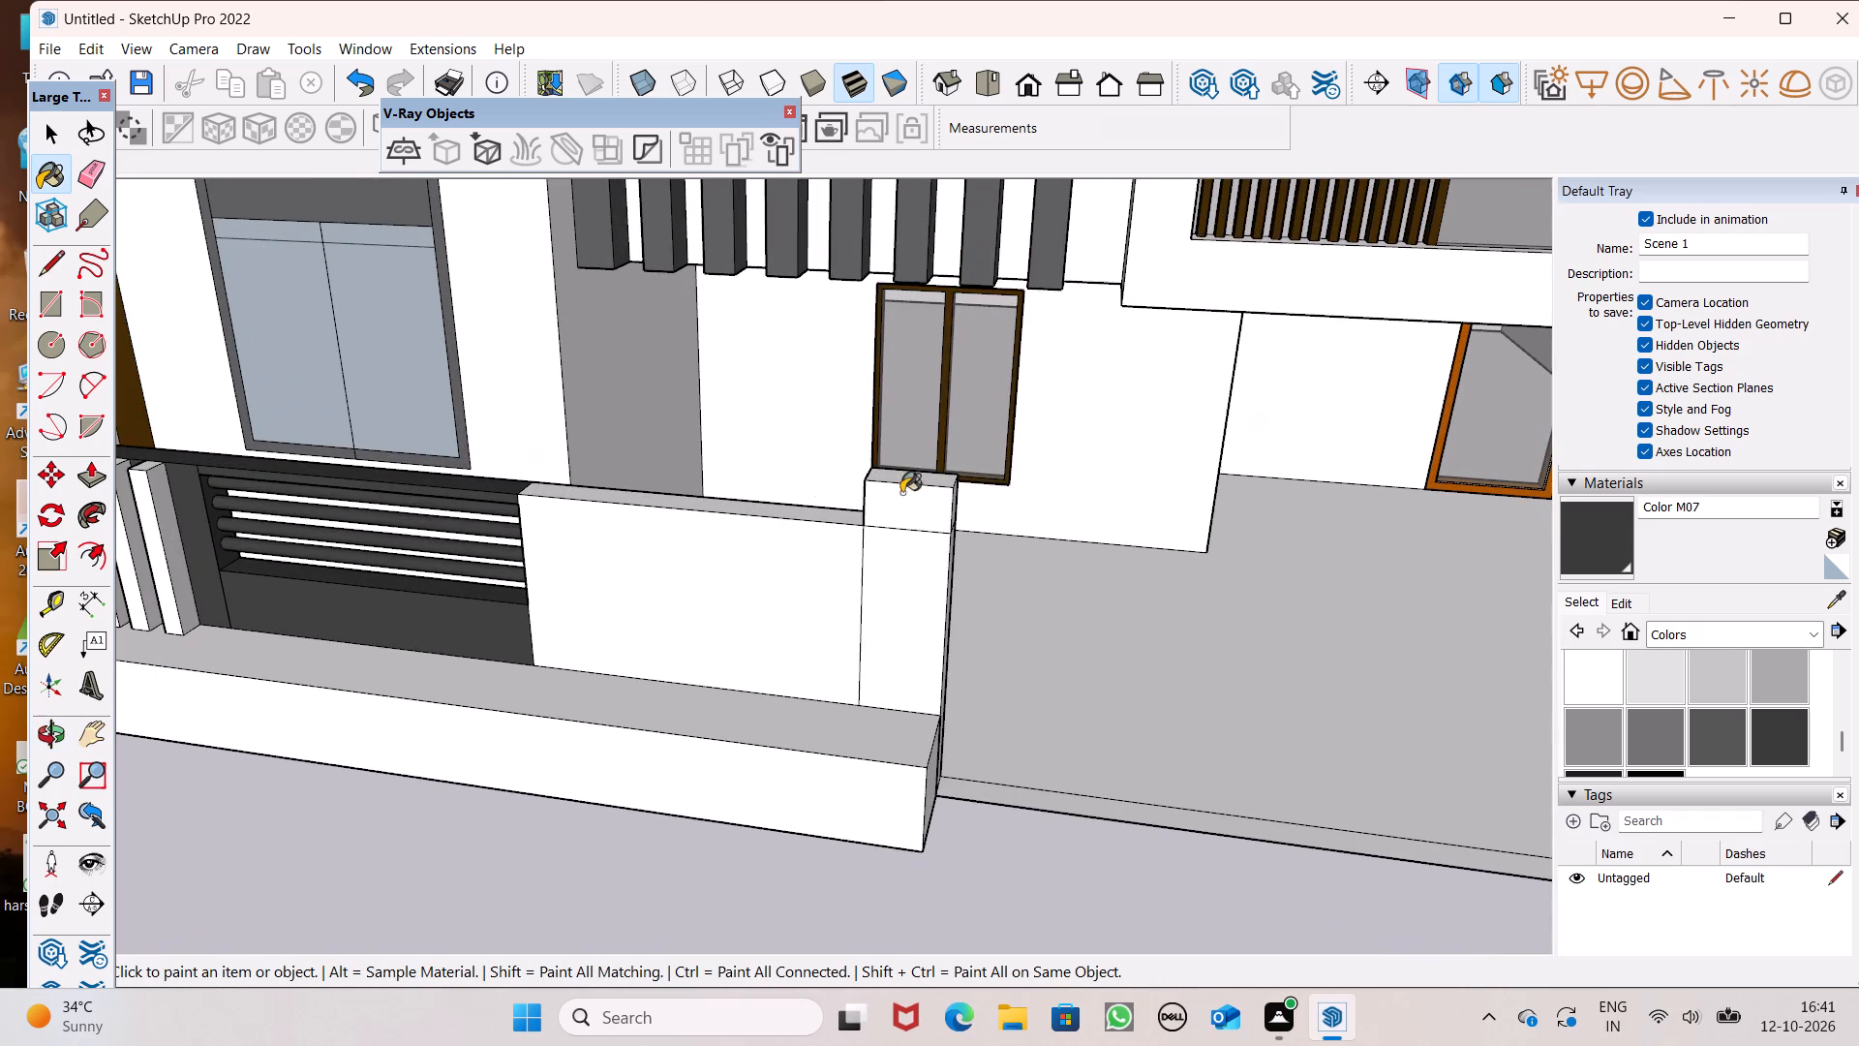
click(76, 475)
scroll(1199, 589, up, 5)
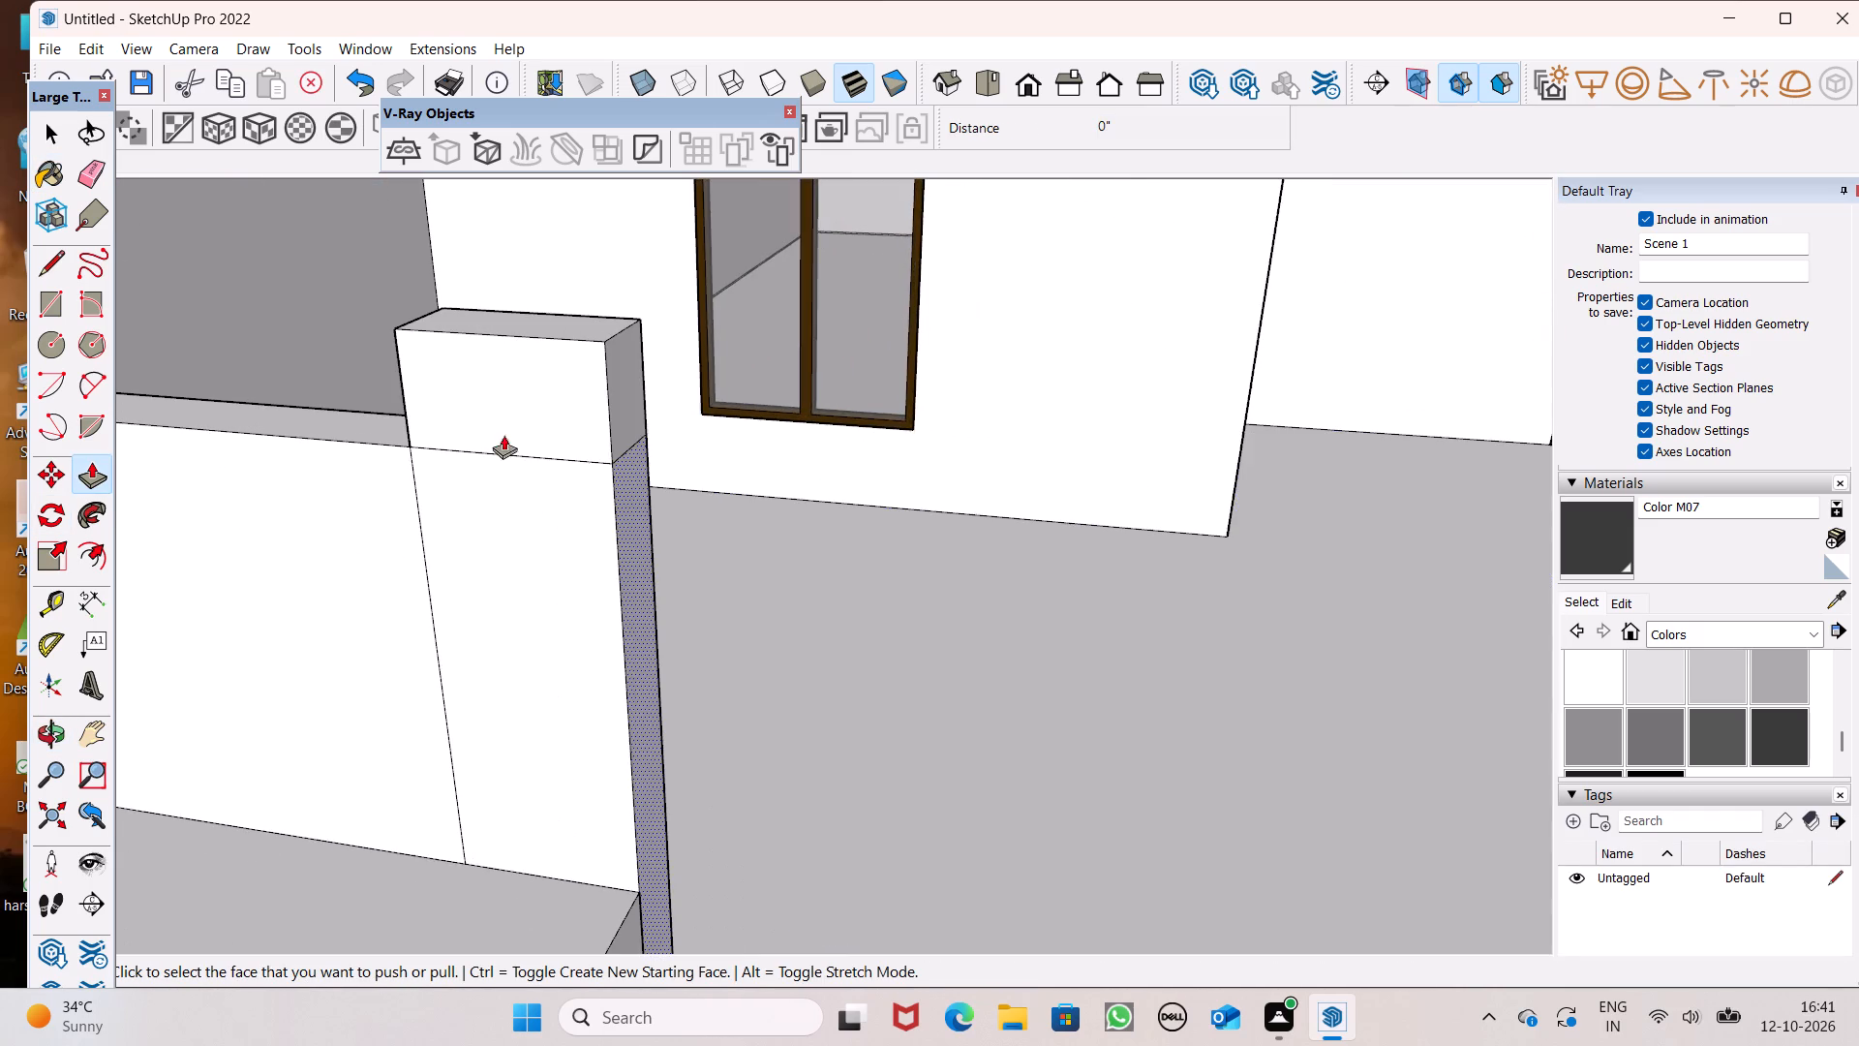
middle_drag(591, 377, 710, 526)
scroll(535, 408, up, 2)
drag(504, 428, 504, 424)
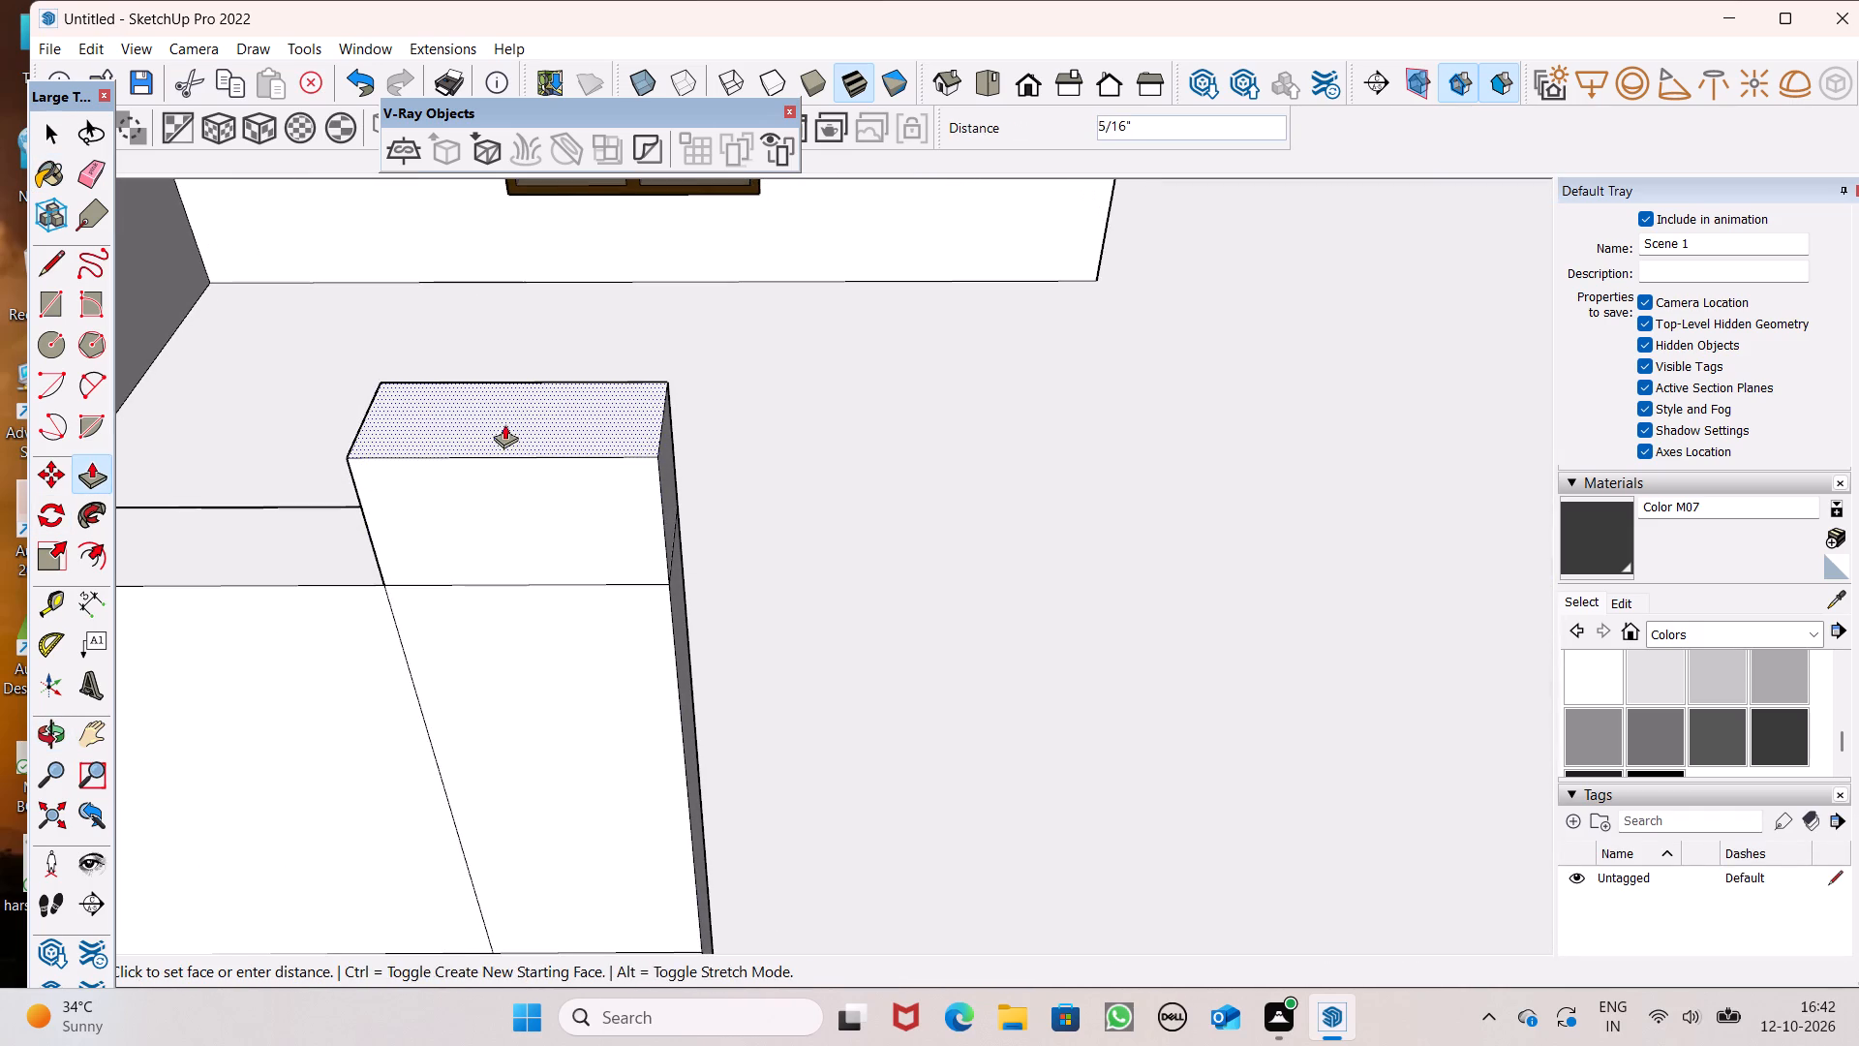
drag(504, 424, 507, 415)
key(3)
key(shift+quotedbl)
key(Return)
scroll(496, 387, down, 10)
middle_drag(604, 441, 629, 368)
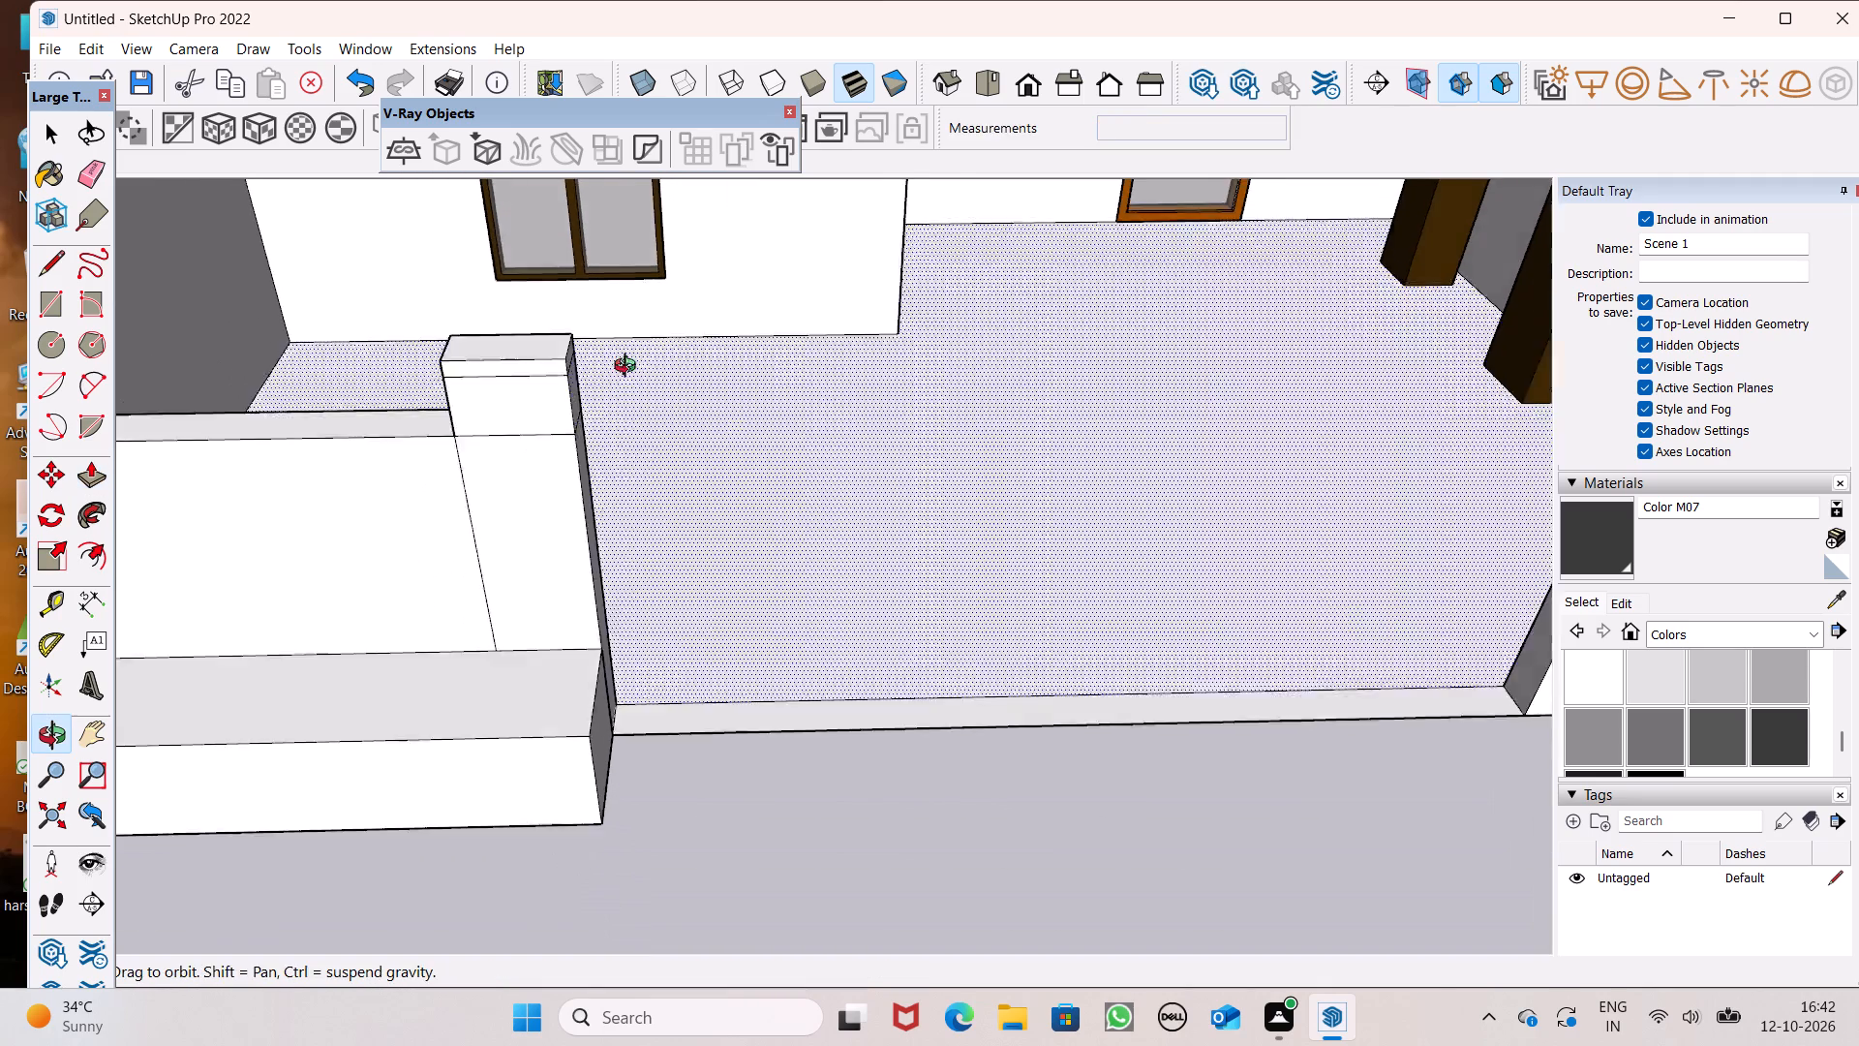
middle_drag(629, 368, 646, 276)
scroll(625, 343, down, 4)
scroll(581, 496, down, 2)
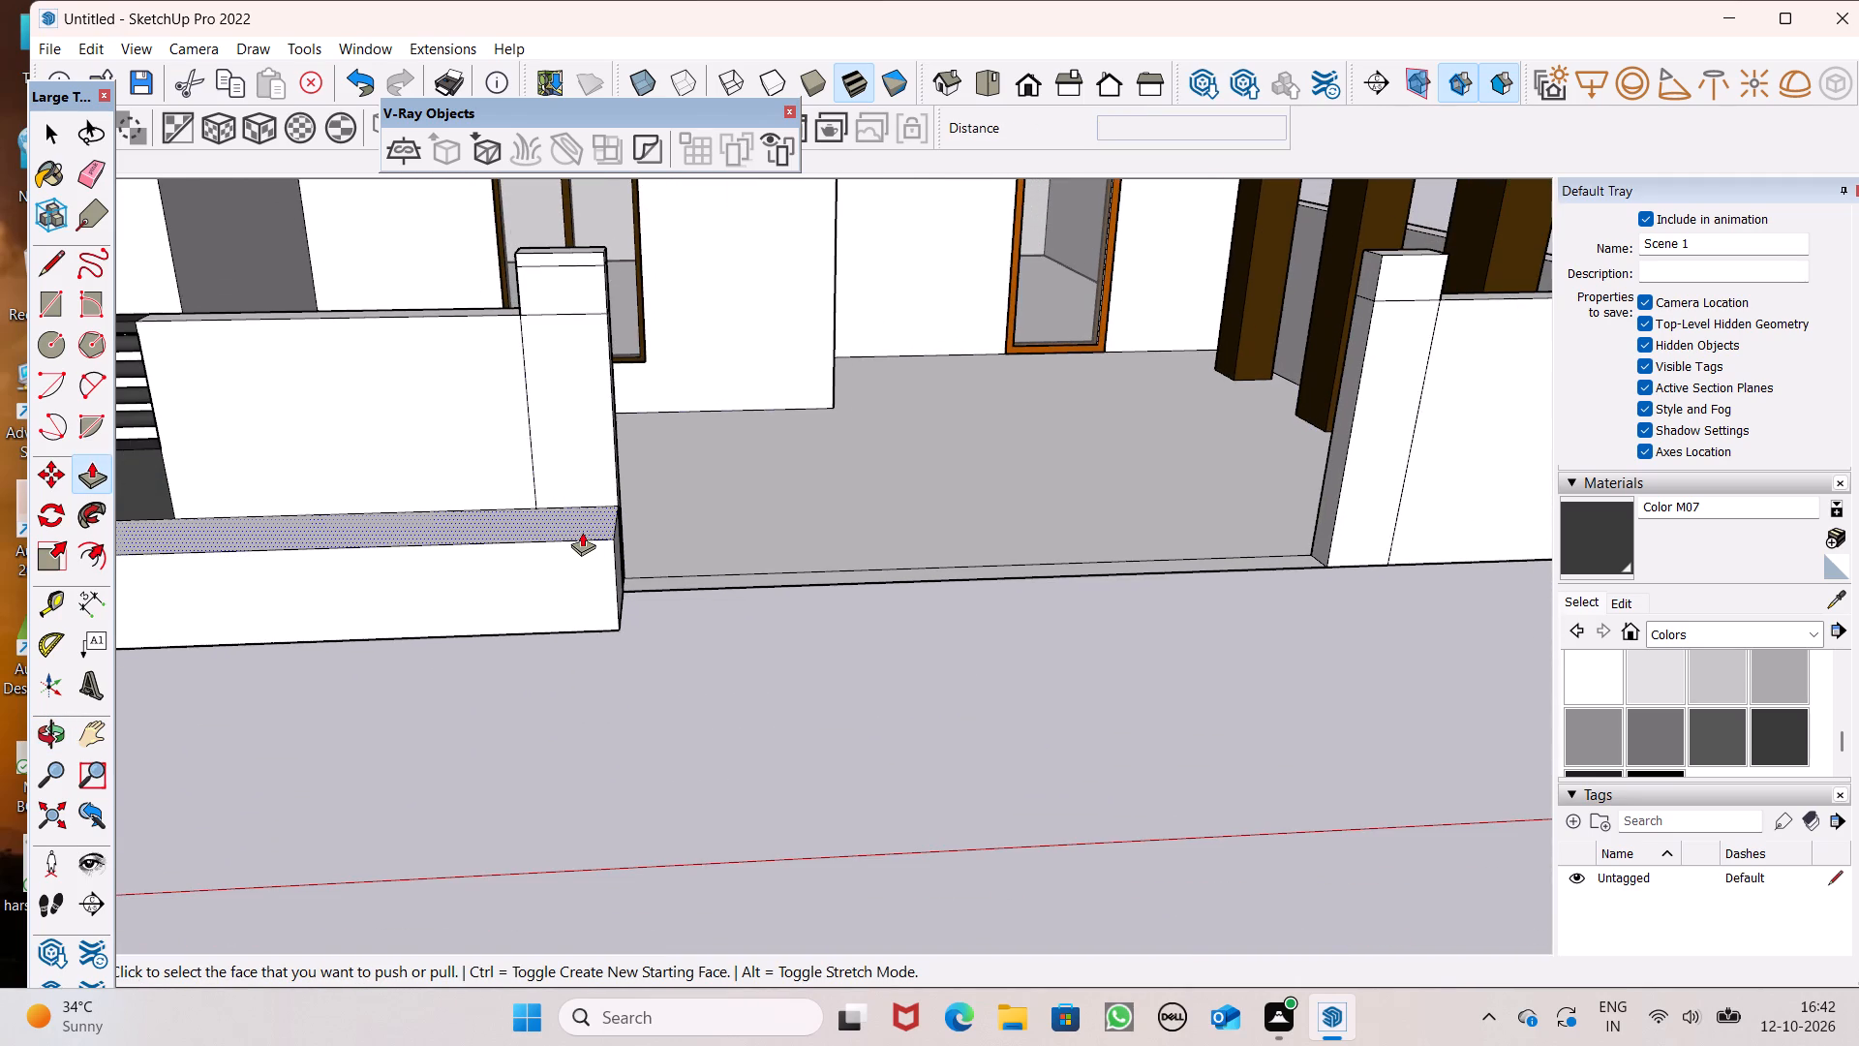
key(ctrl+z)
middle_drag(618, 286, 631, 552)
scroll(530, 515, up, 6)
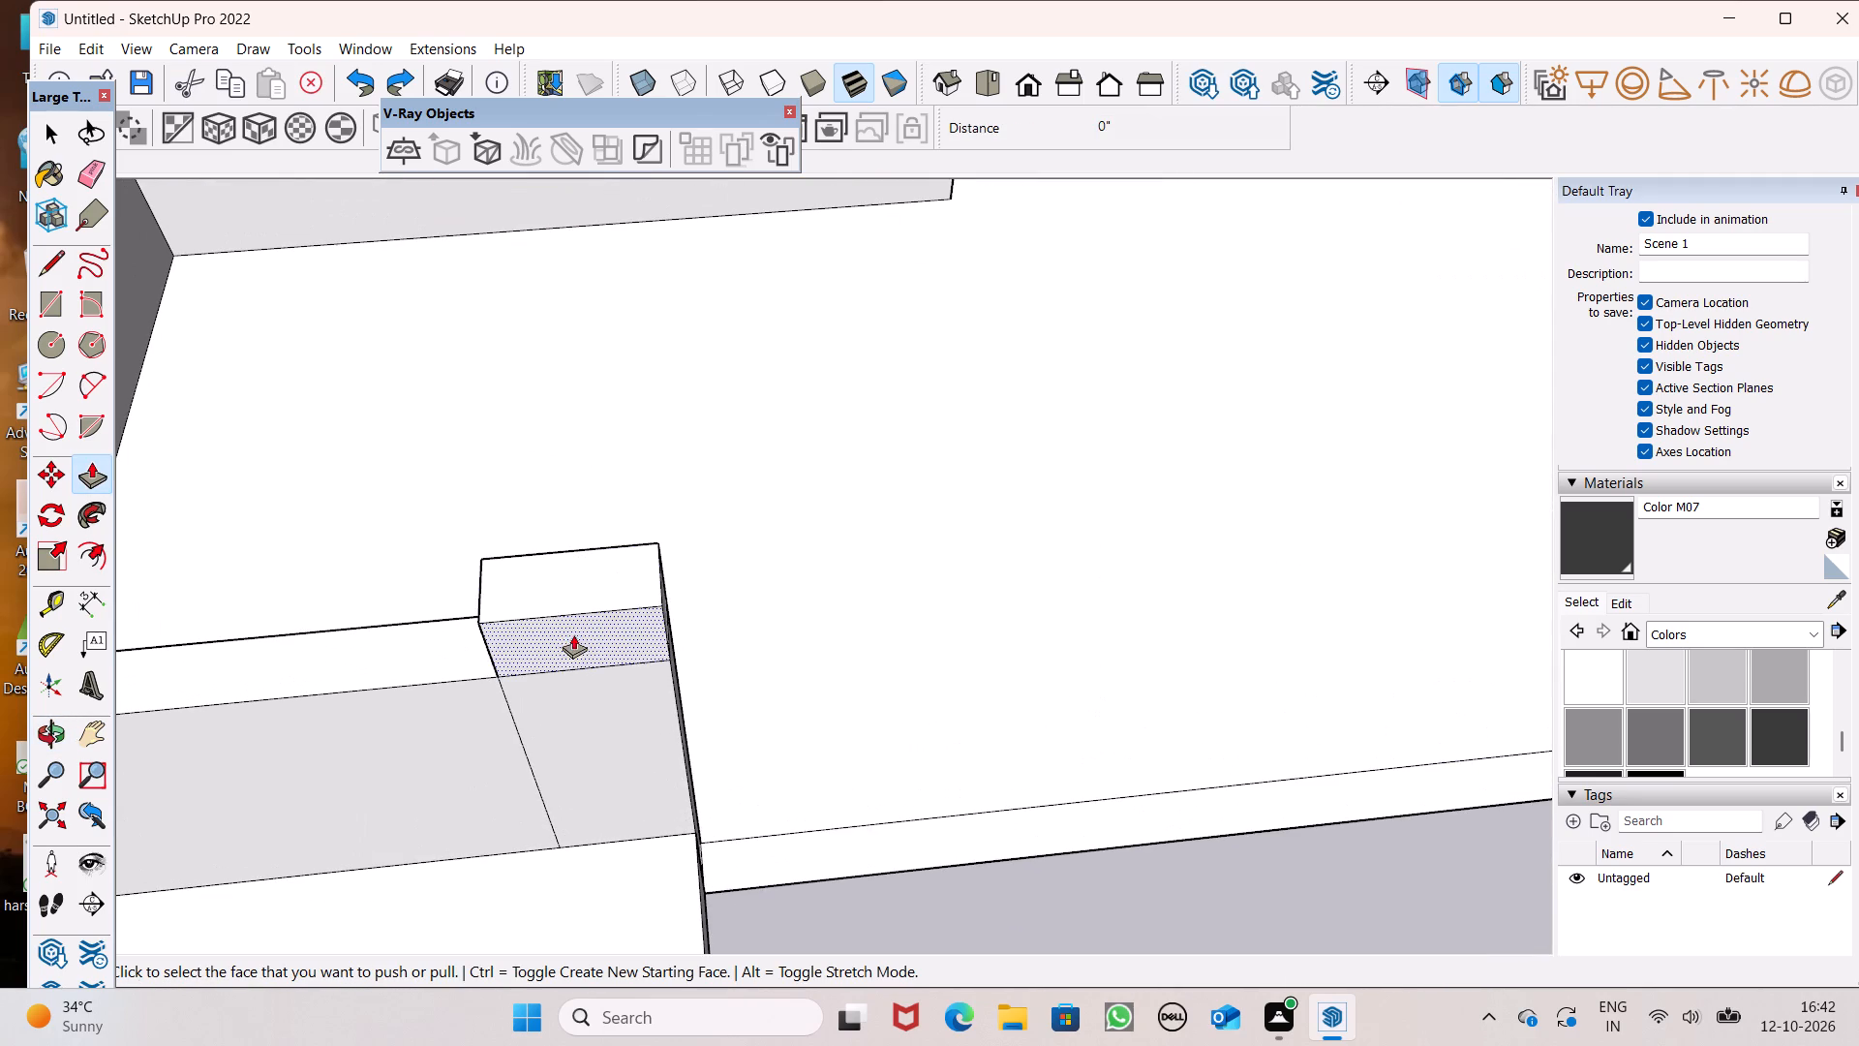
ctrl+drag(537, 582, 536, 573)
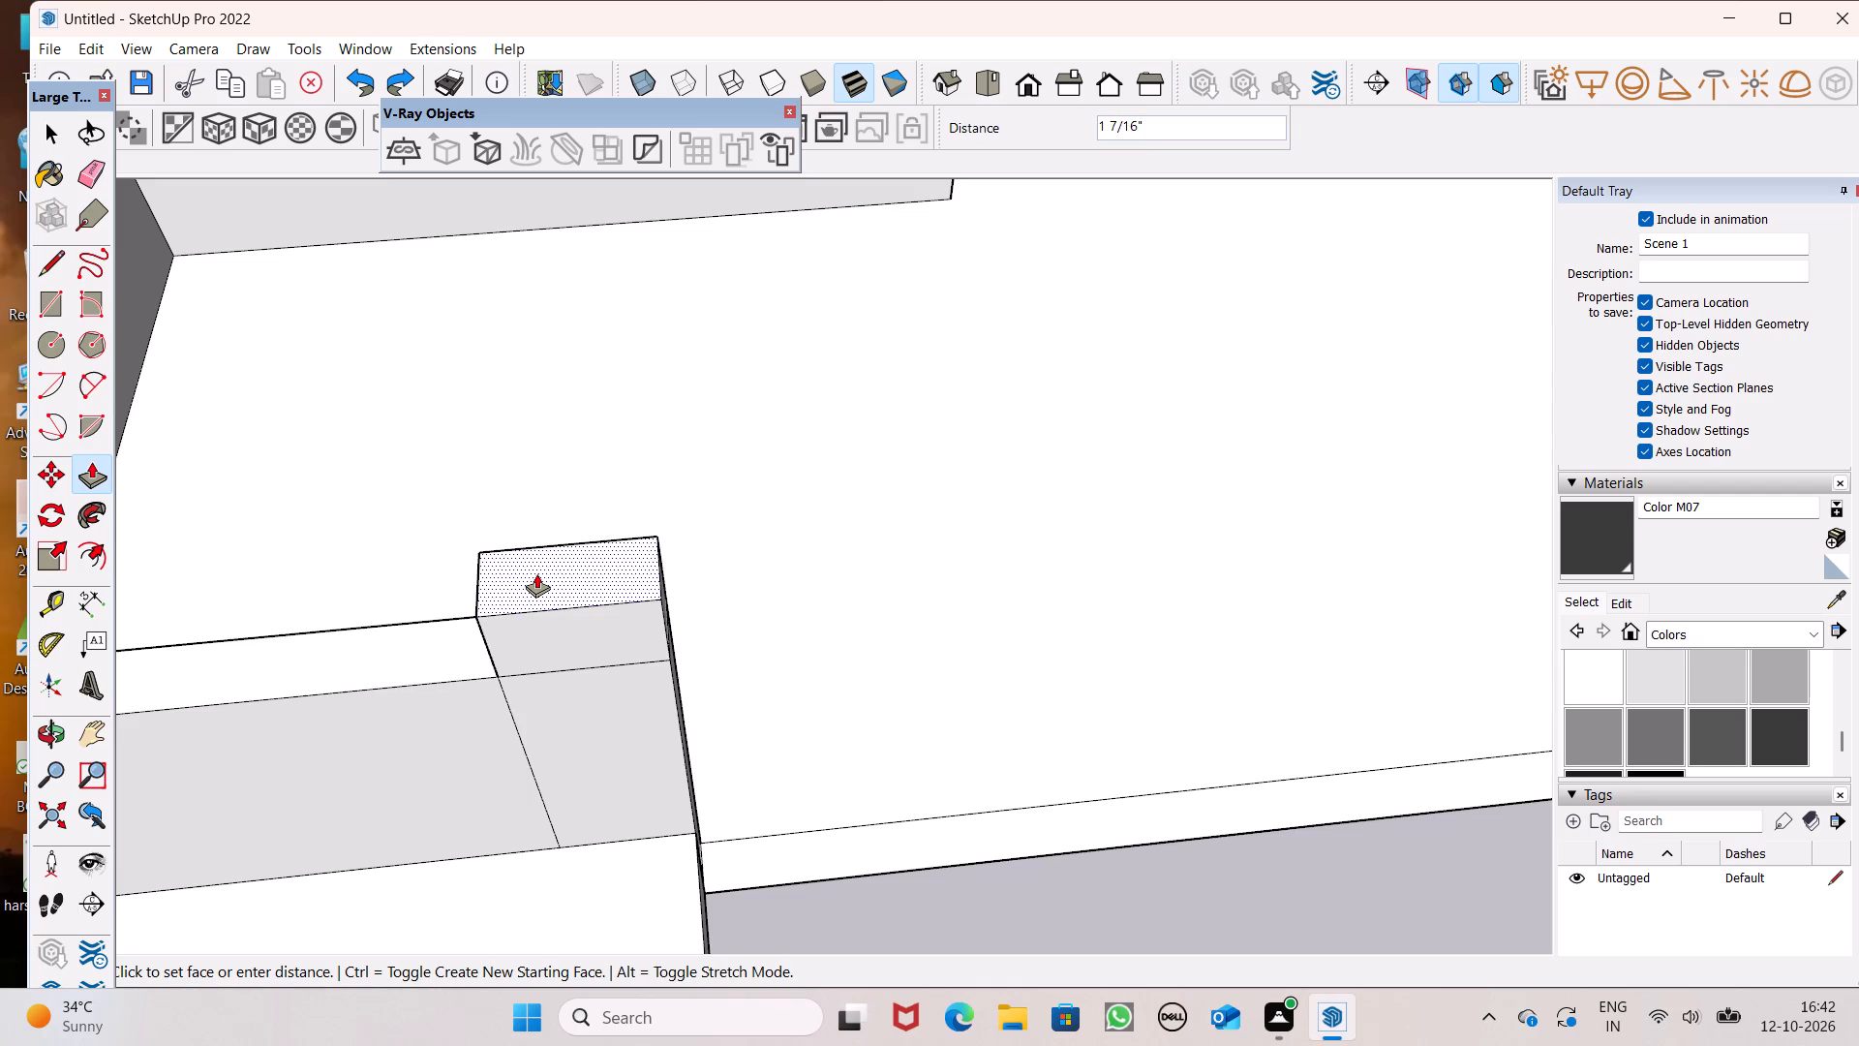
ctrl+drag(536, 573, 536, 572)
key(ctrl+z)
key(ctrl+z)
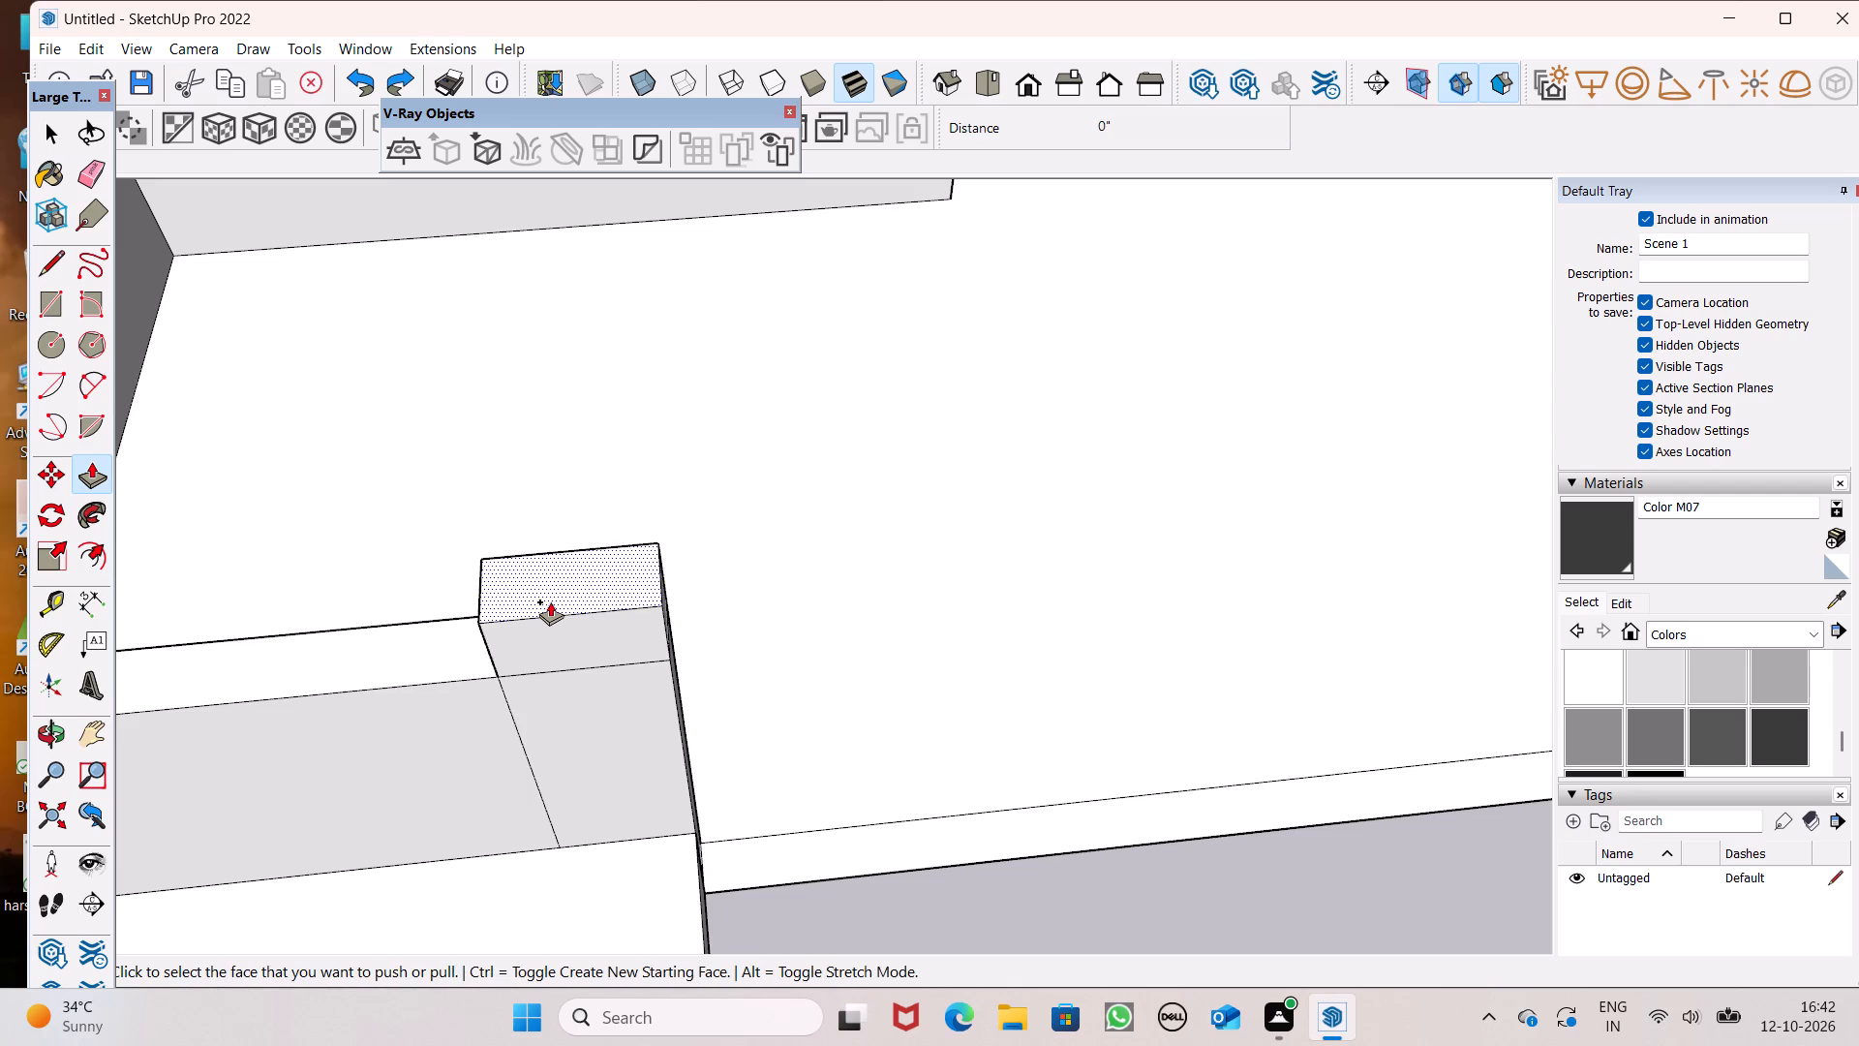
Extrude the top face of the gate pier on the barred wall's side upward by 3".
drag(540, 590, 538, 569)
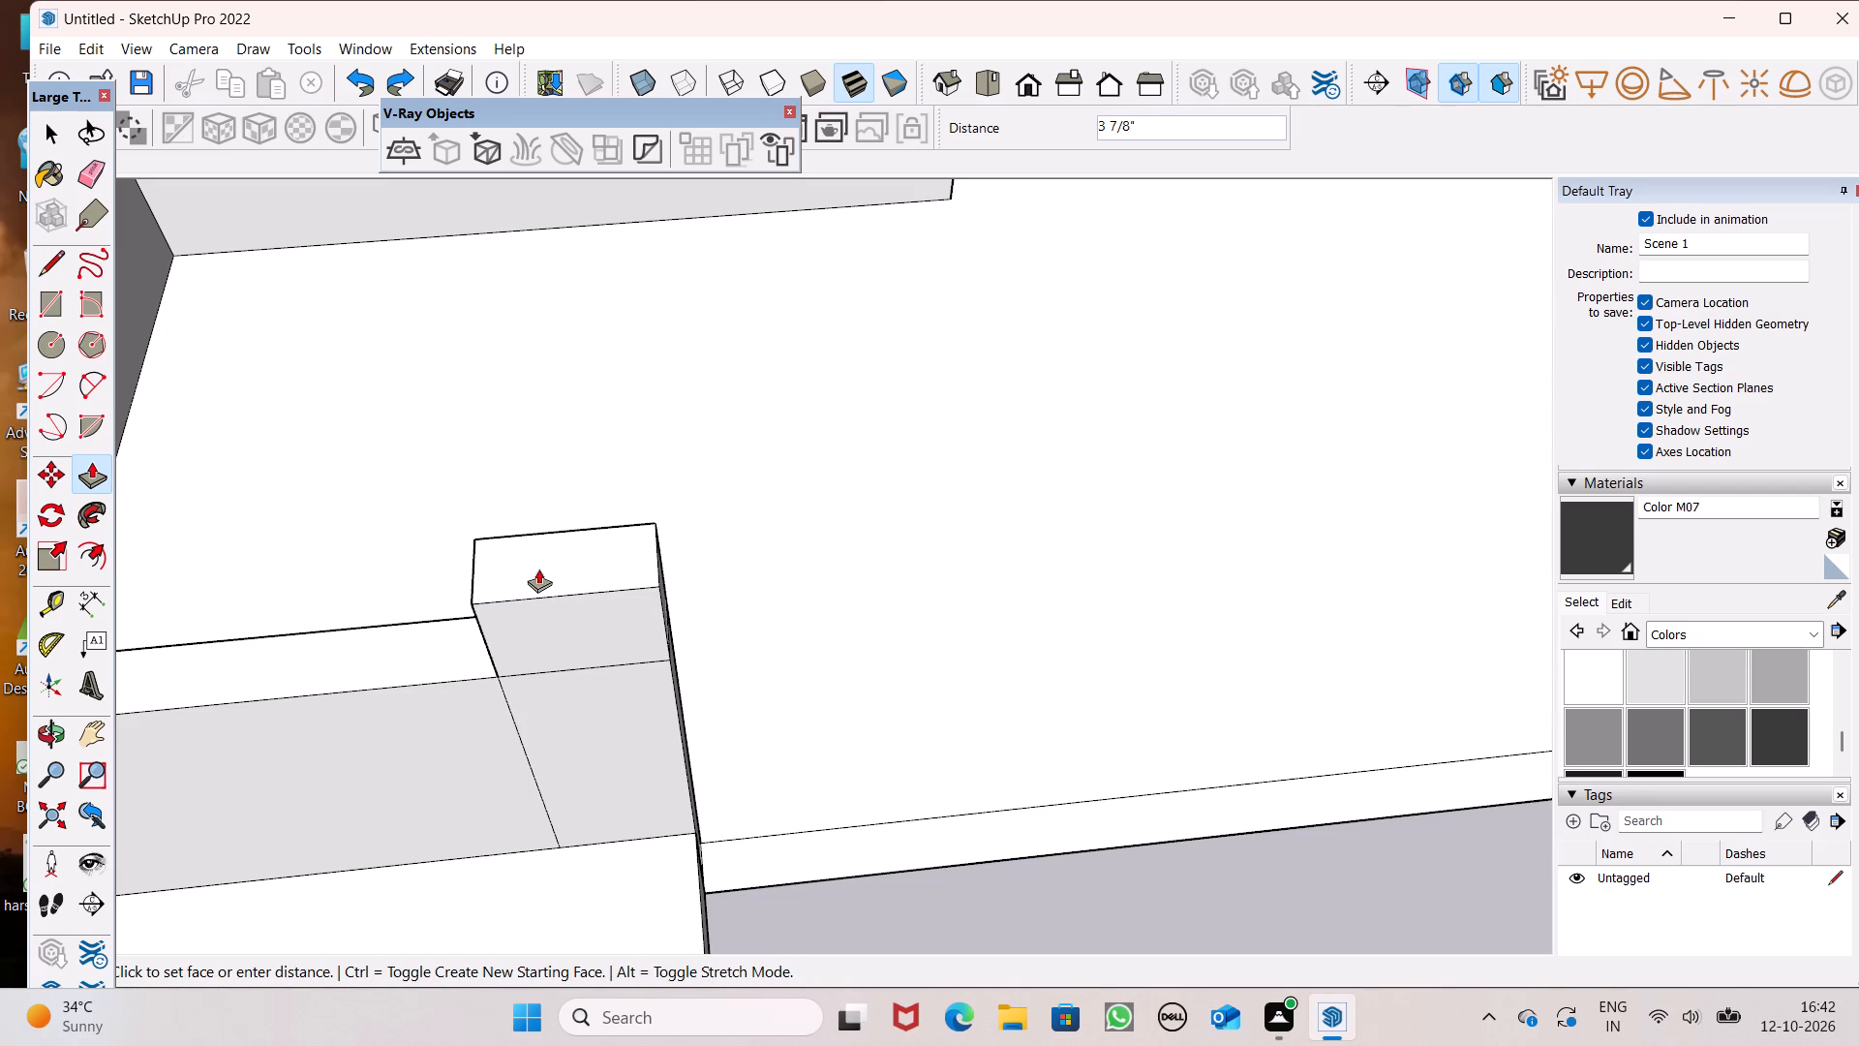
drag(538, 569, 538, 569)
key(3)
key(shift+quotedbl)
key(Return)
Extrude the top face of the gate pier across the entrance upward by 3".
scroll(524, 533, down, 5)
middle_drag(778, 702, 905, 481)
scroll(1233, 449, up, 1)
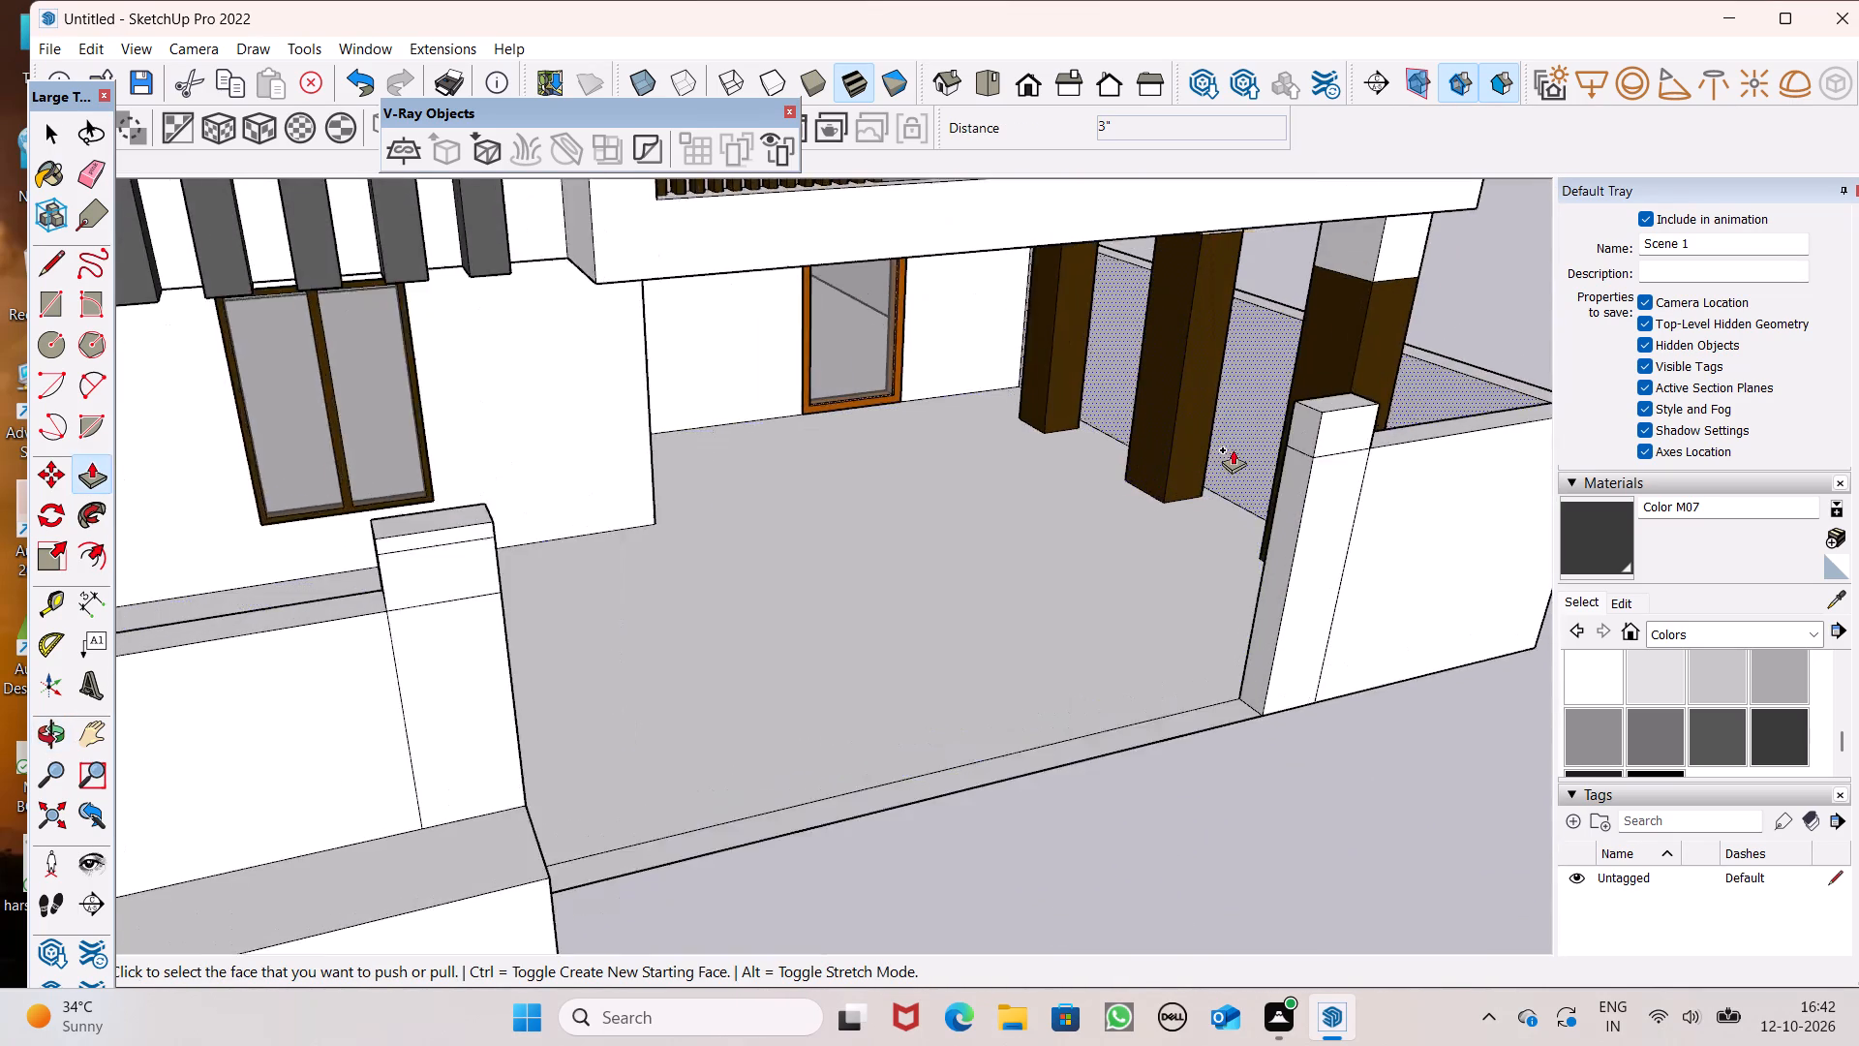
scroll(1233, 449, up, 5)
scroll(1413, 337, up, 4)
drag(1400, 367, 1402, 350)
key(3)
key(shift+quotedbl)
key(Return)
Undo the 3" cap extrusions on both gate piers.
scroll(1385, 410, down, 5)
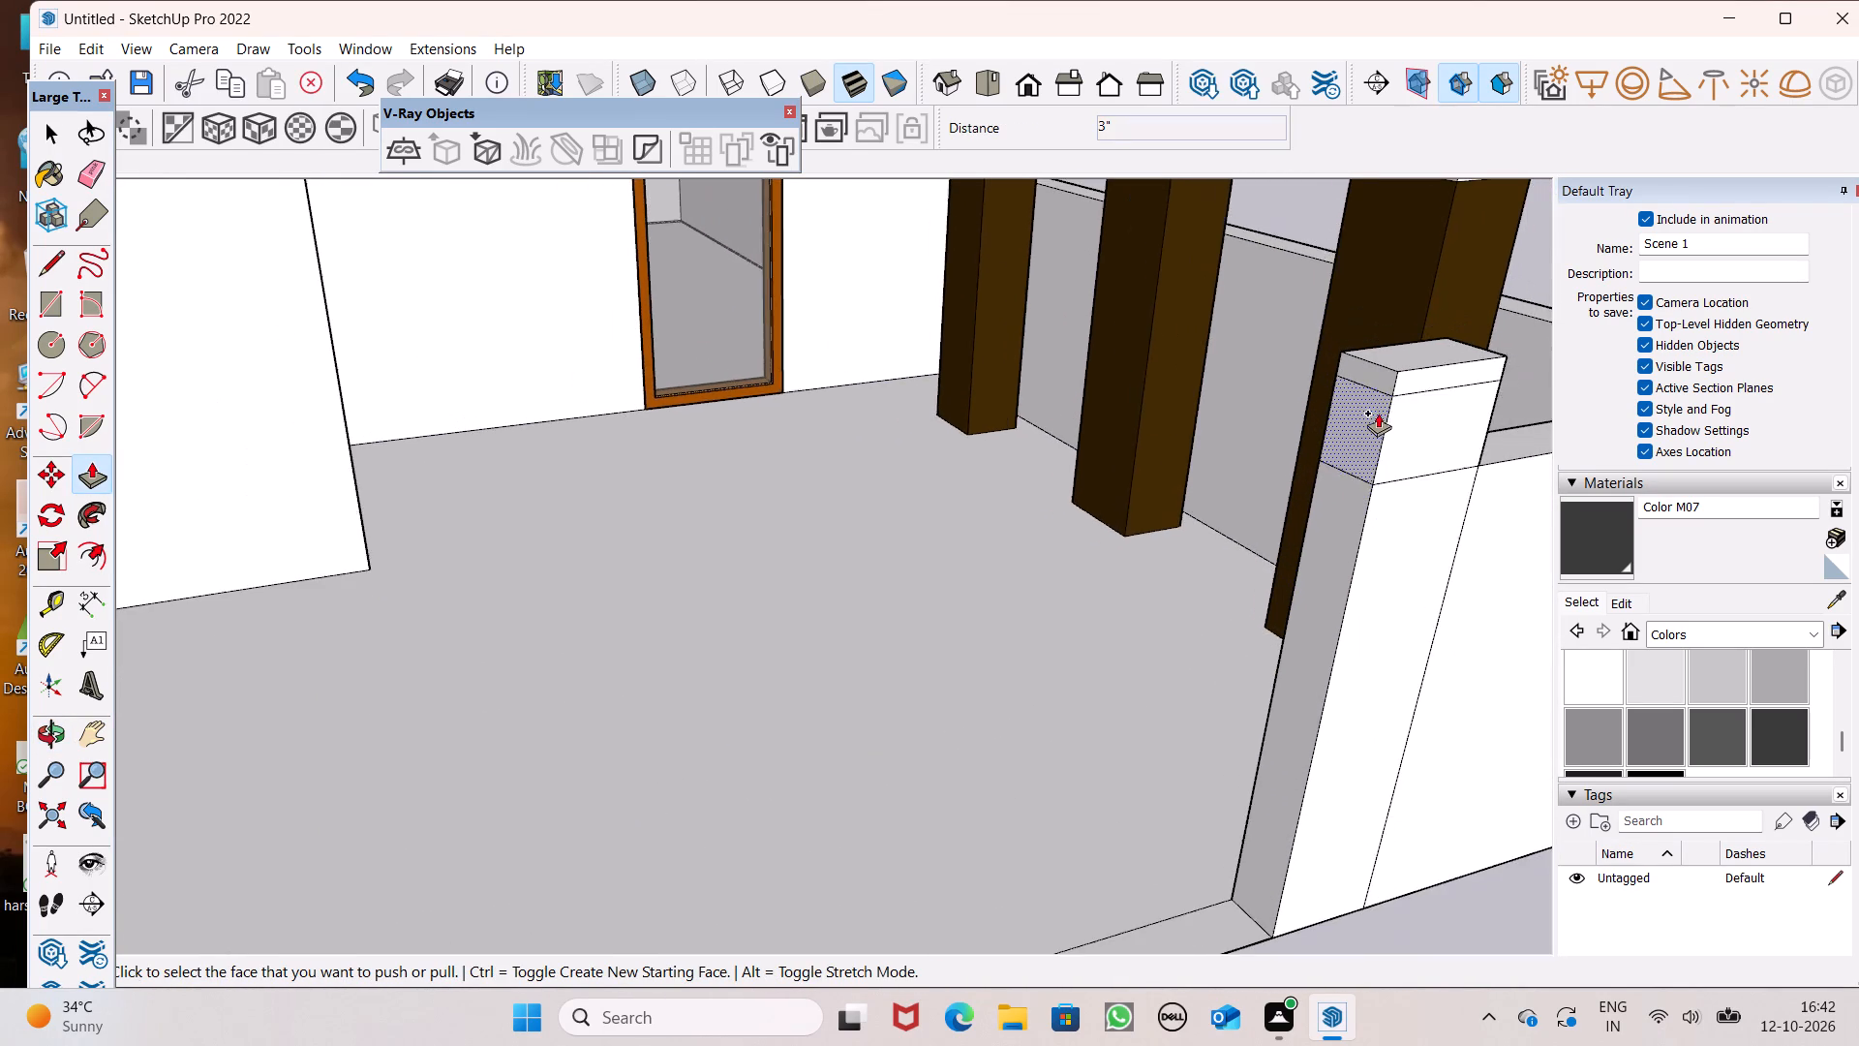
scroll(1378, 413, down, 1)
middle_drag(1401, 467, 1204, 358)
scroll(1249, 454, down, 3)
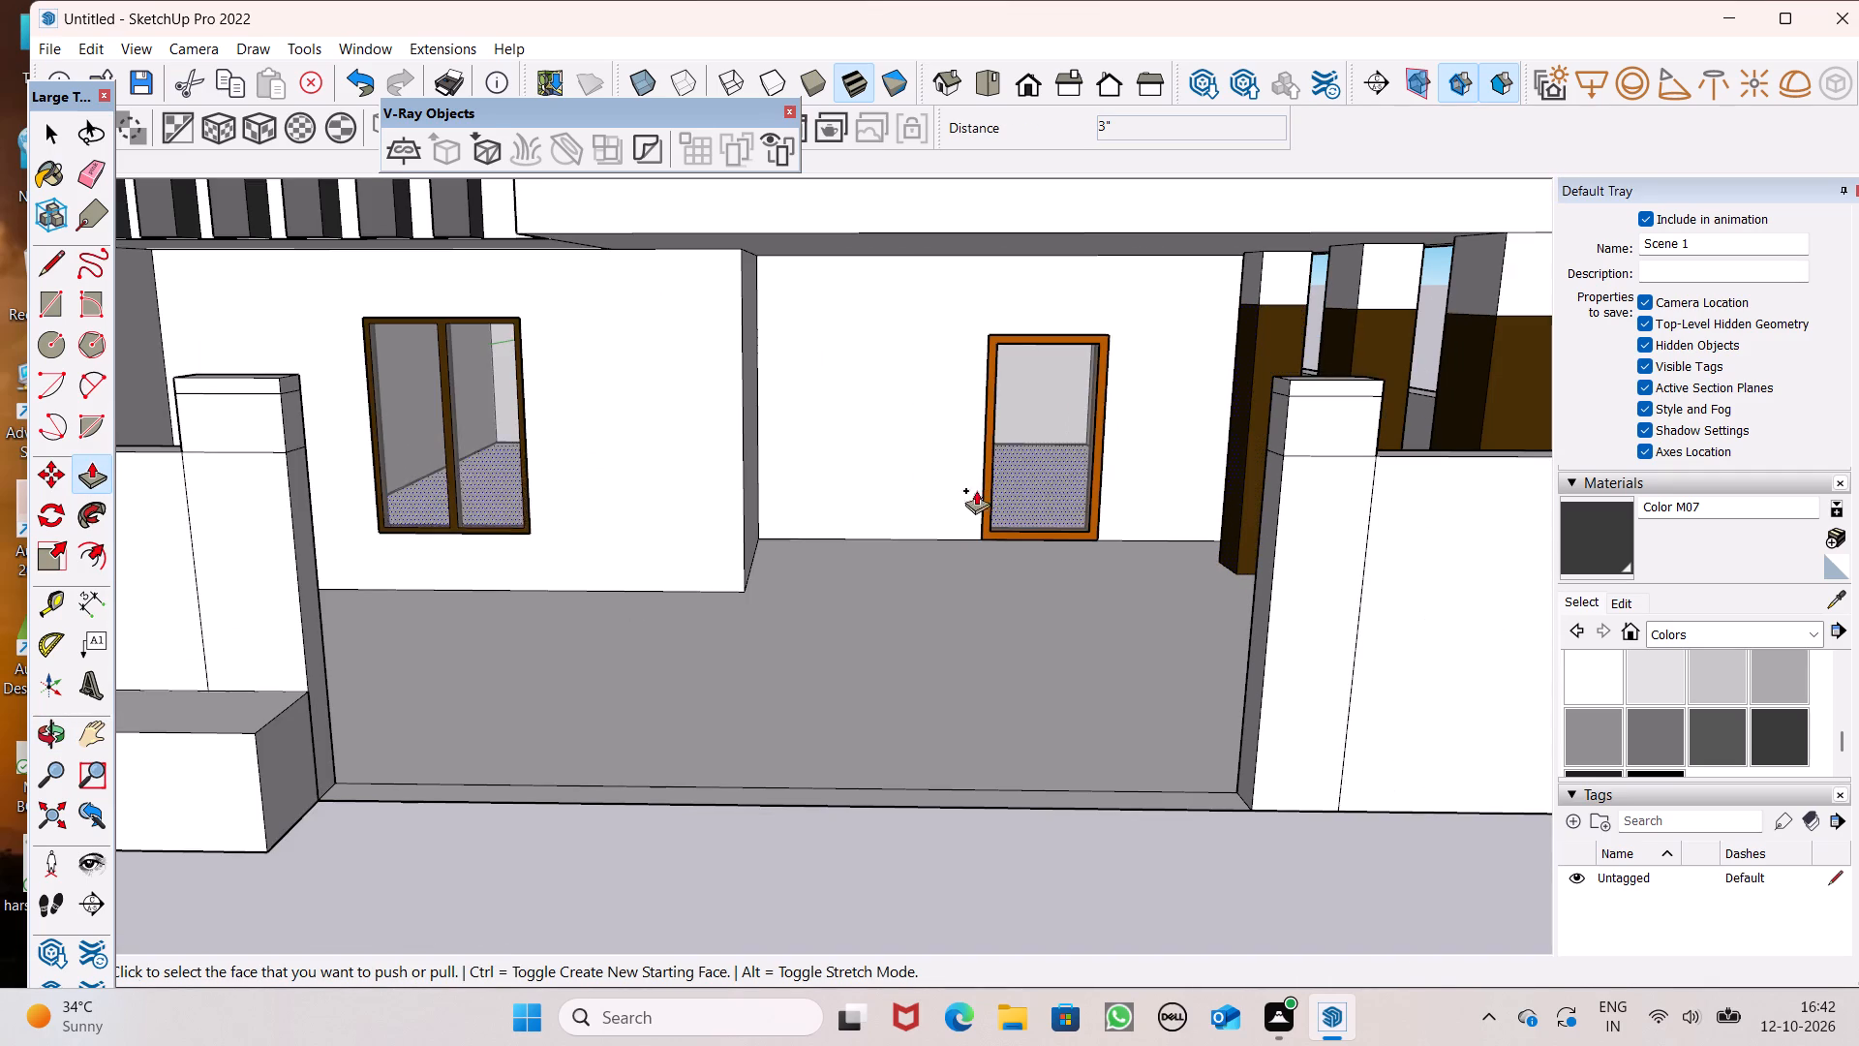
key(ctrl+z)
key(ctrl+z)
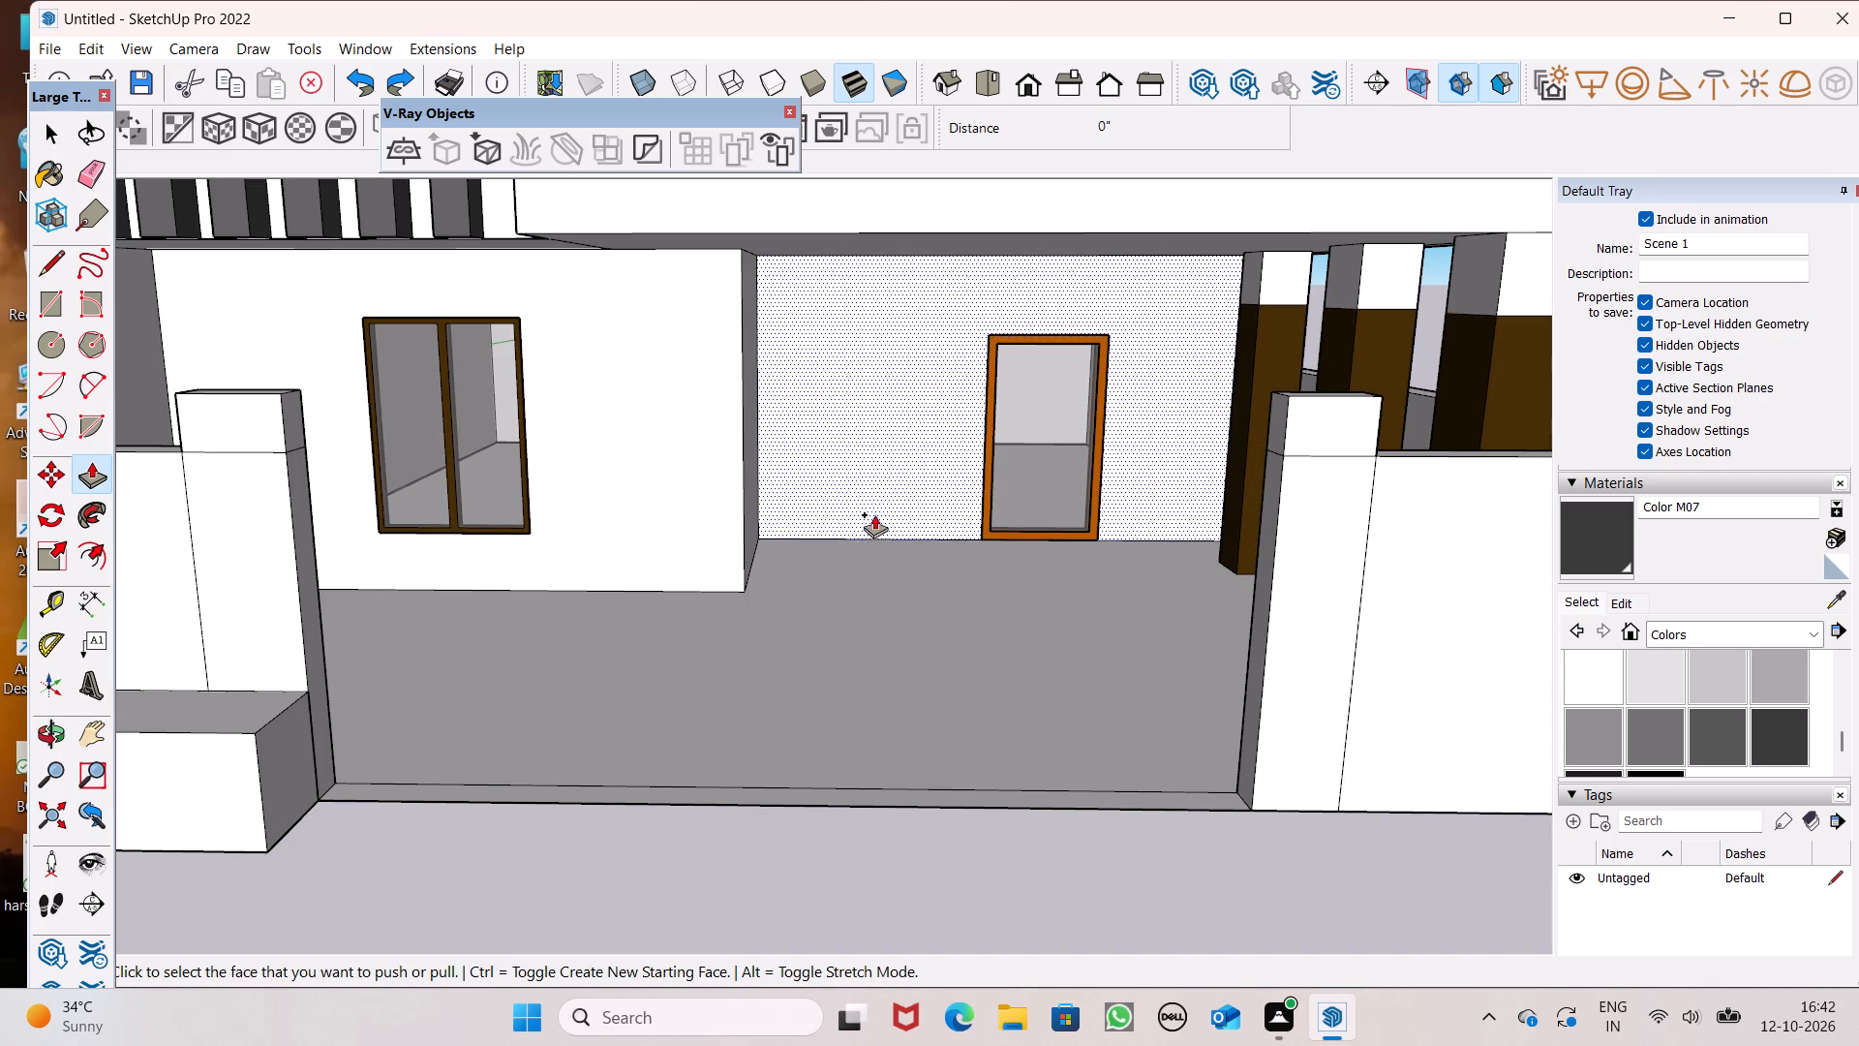
Extrude a 2" cap upward from the top face of the gate pier on the barred wall's side.
middle_drag(251, 397, 319, 559)
scroll(294, 611, up, 5)
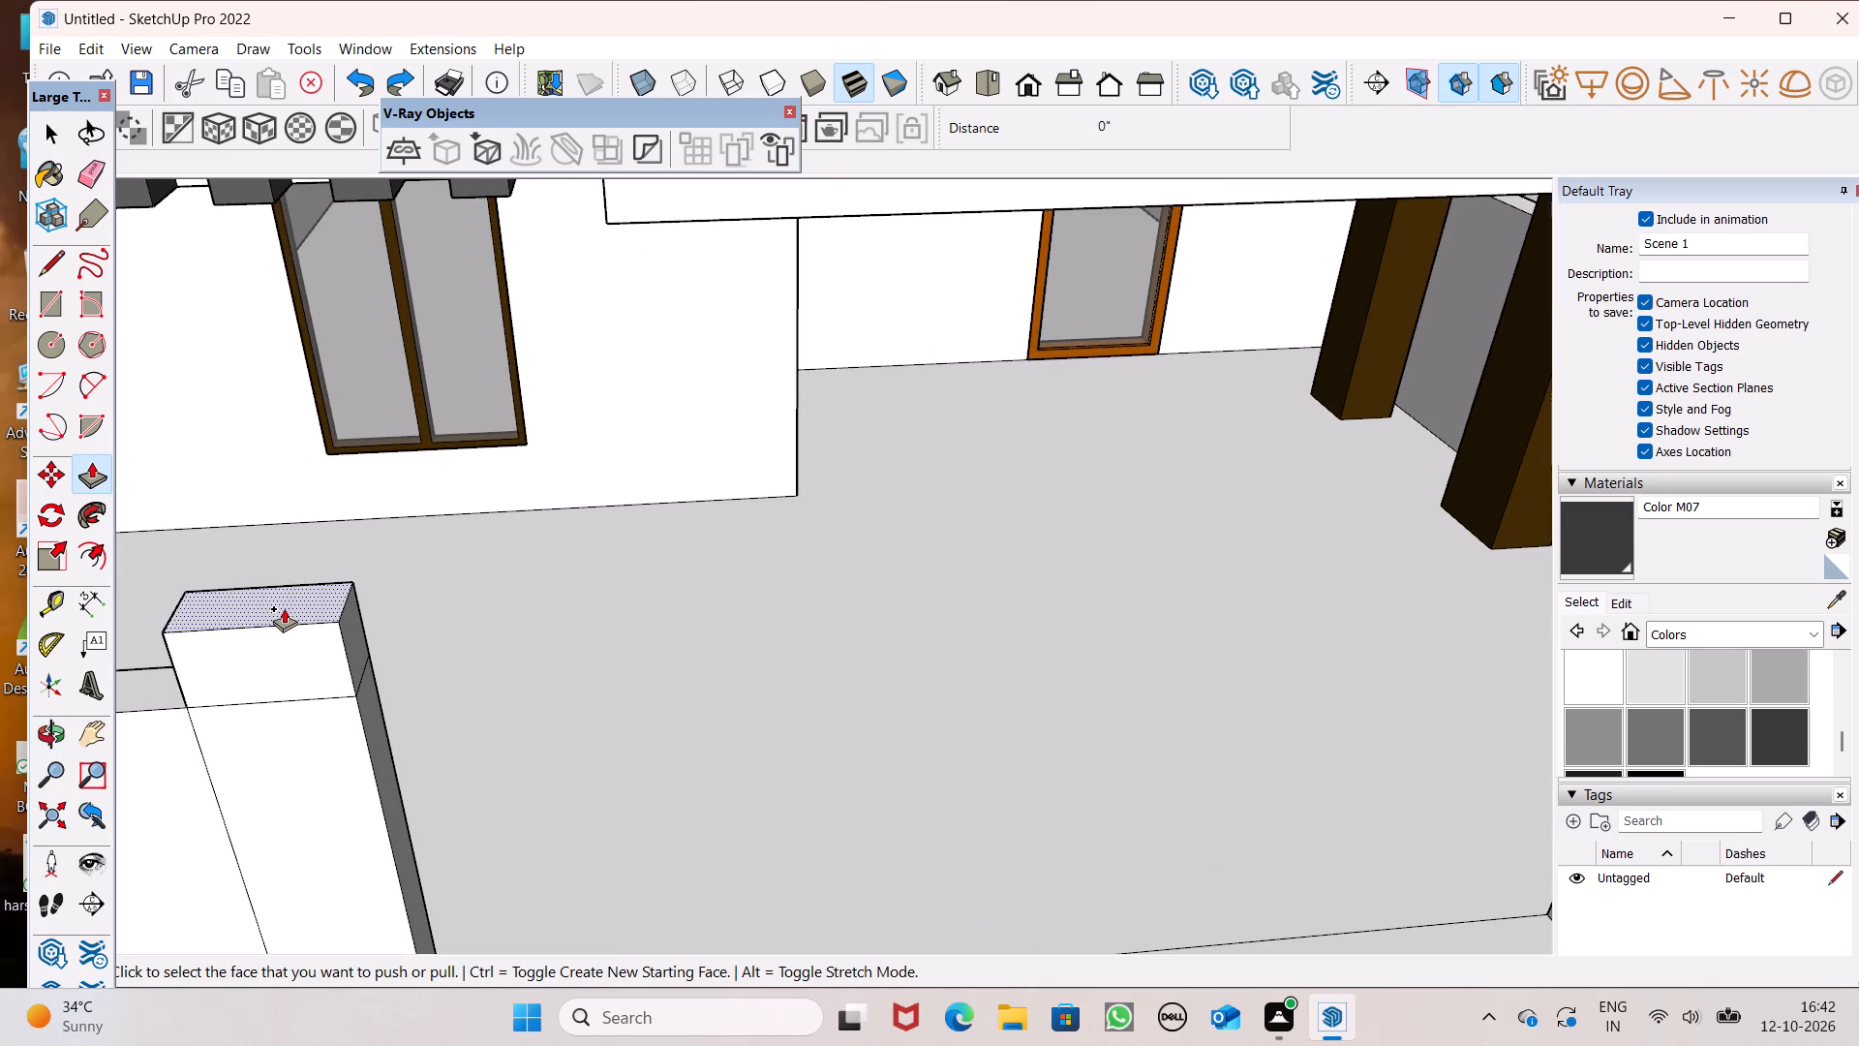
drag(284, 608, 298, 586)
key(2)
key(shift+quotedbl)
key(Return)
Extrude a matching 2" cap upward from the top face of the gate pier across the entrance.
scroll(397, 577, down, 6)
scroll(725, 553, up, 6)
scroll(1382, 574, down, 5)
scroll(1582, 558, up, 6)
drag(1458, 583, 1459, 583)
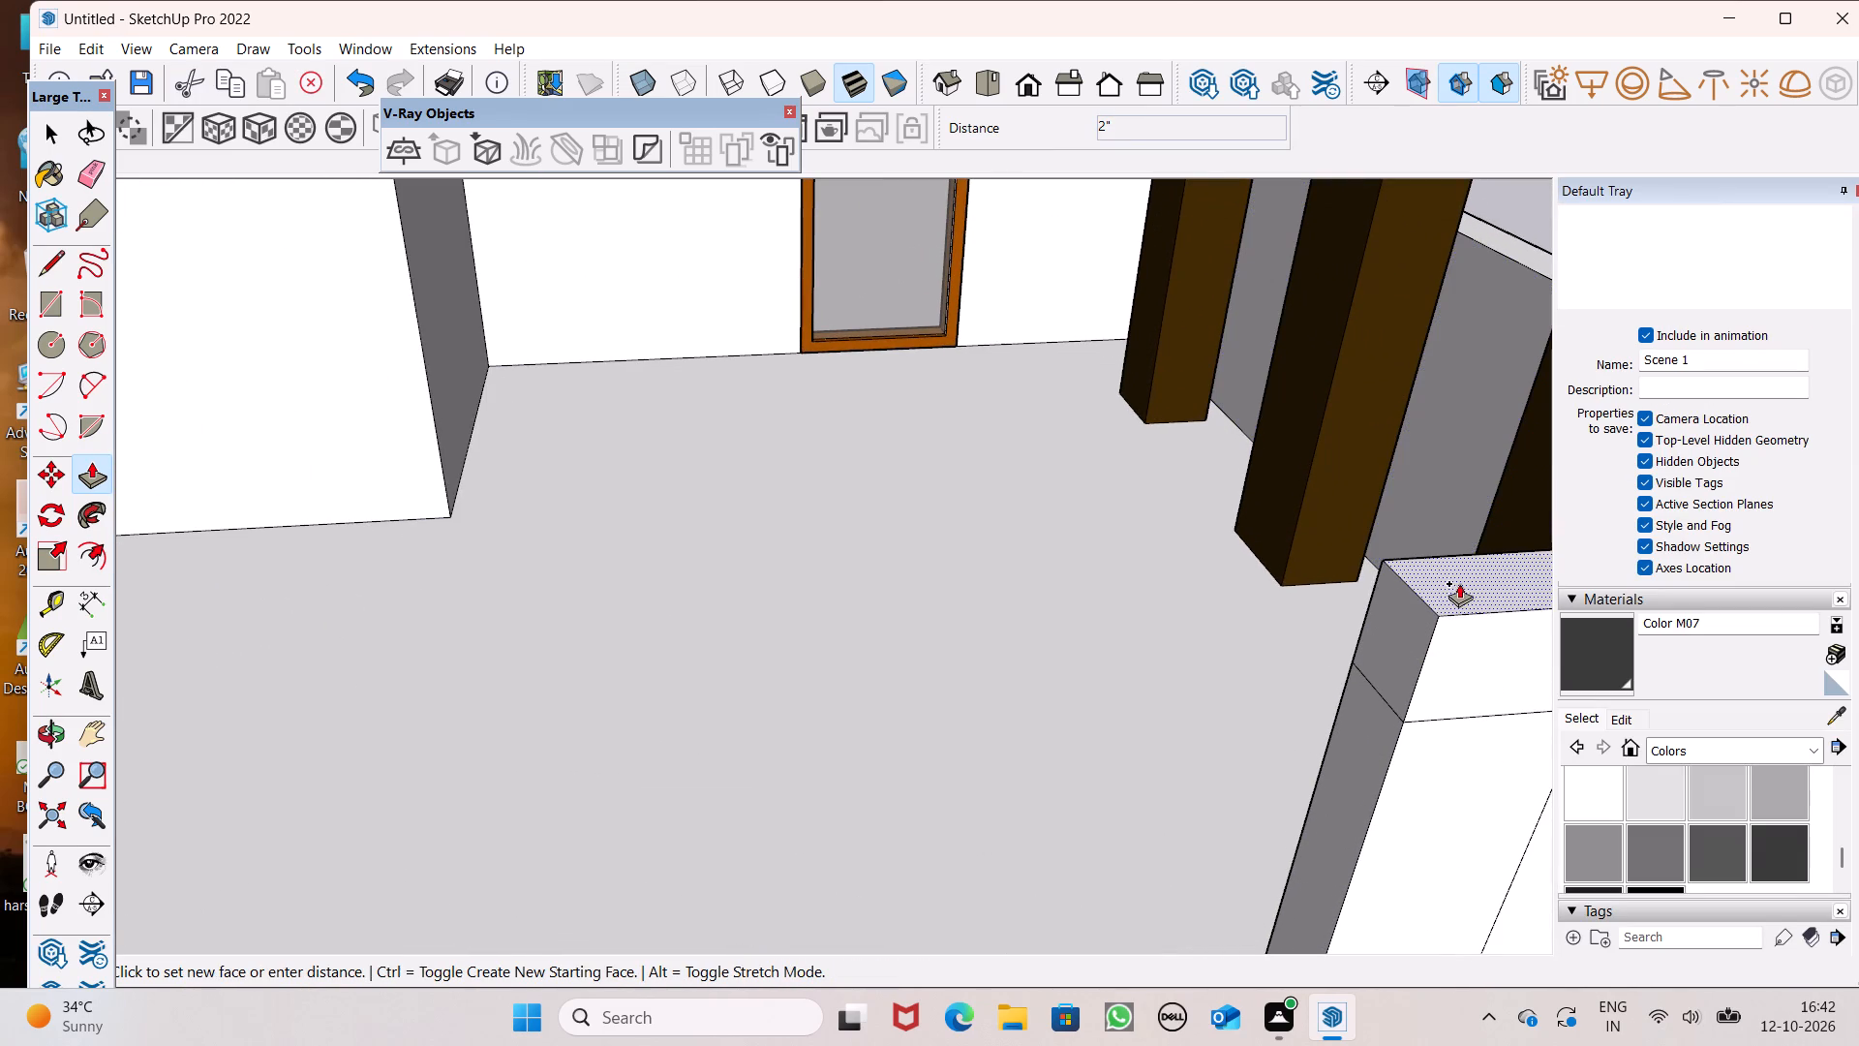
drag(1459, 583, 1462, 571)
key(2)
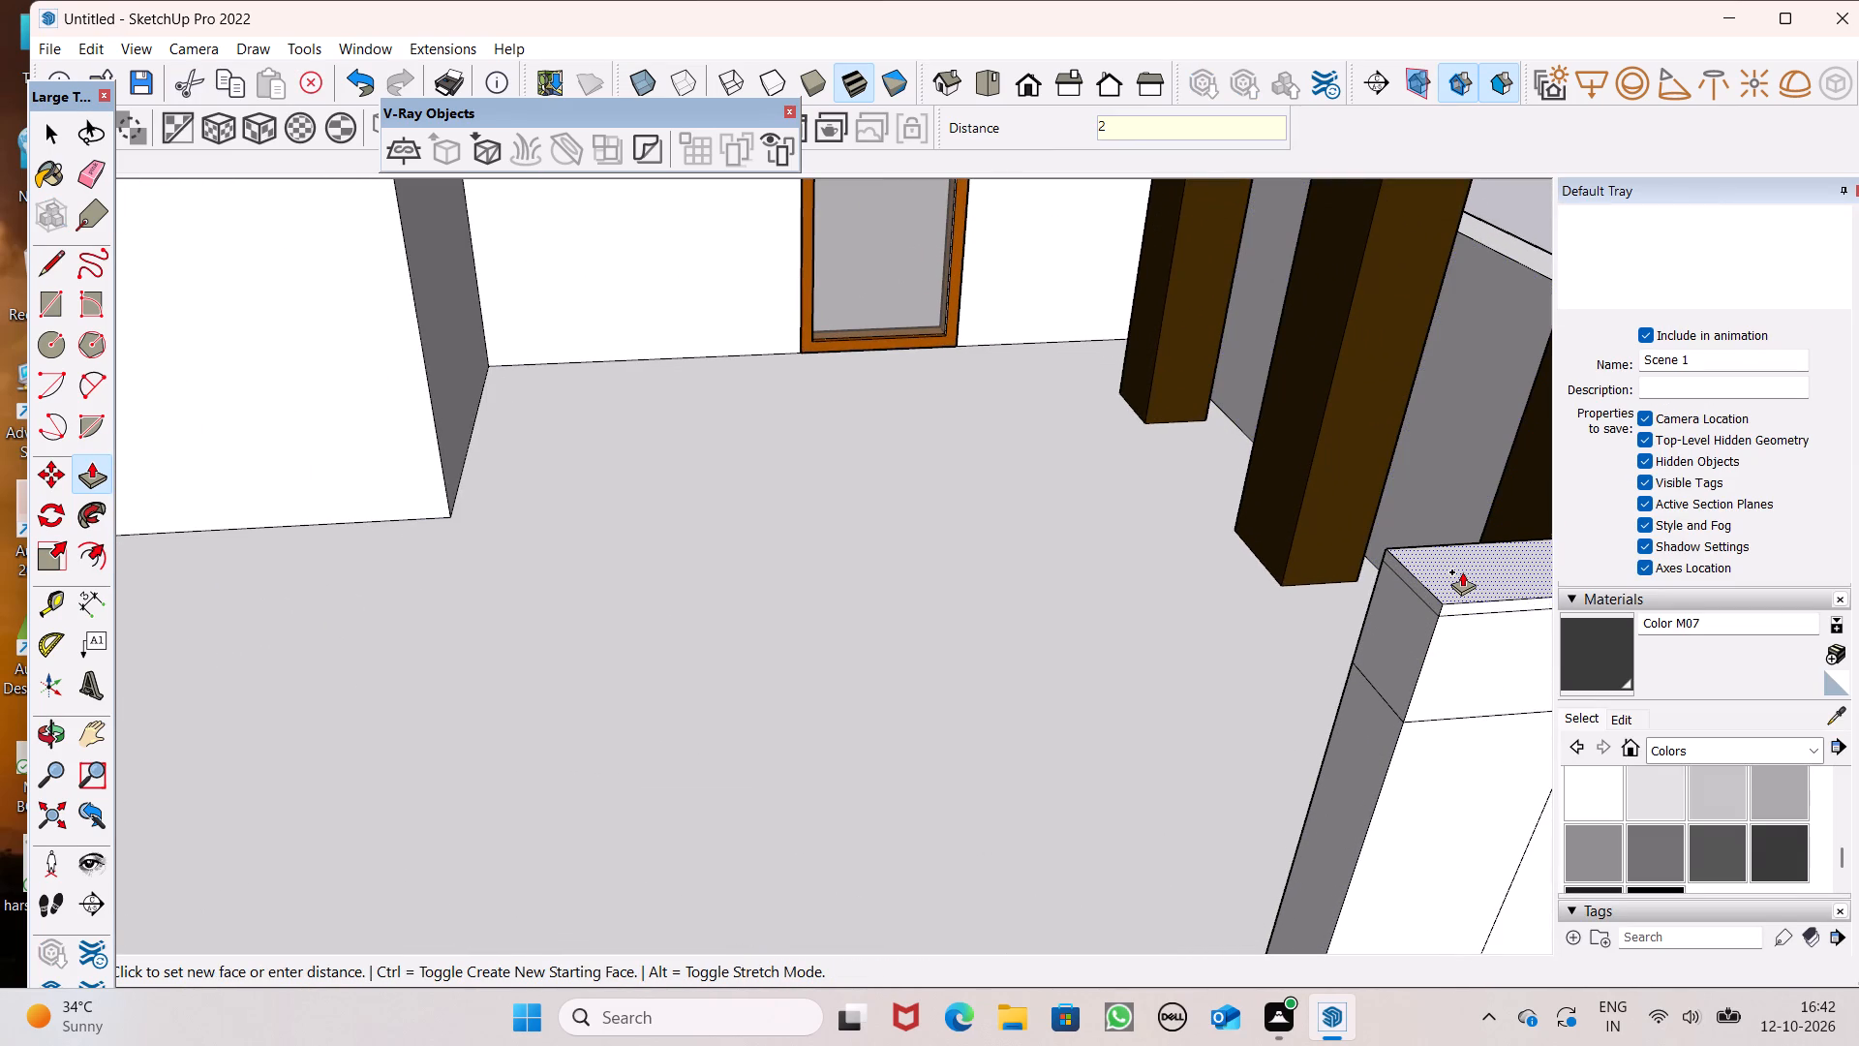
drag(1462, 571, 1463, 570)
key(shift+quotedbl)
key(Return)
key(space)
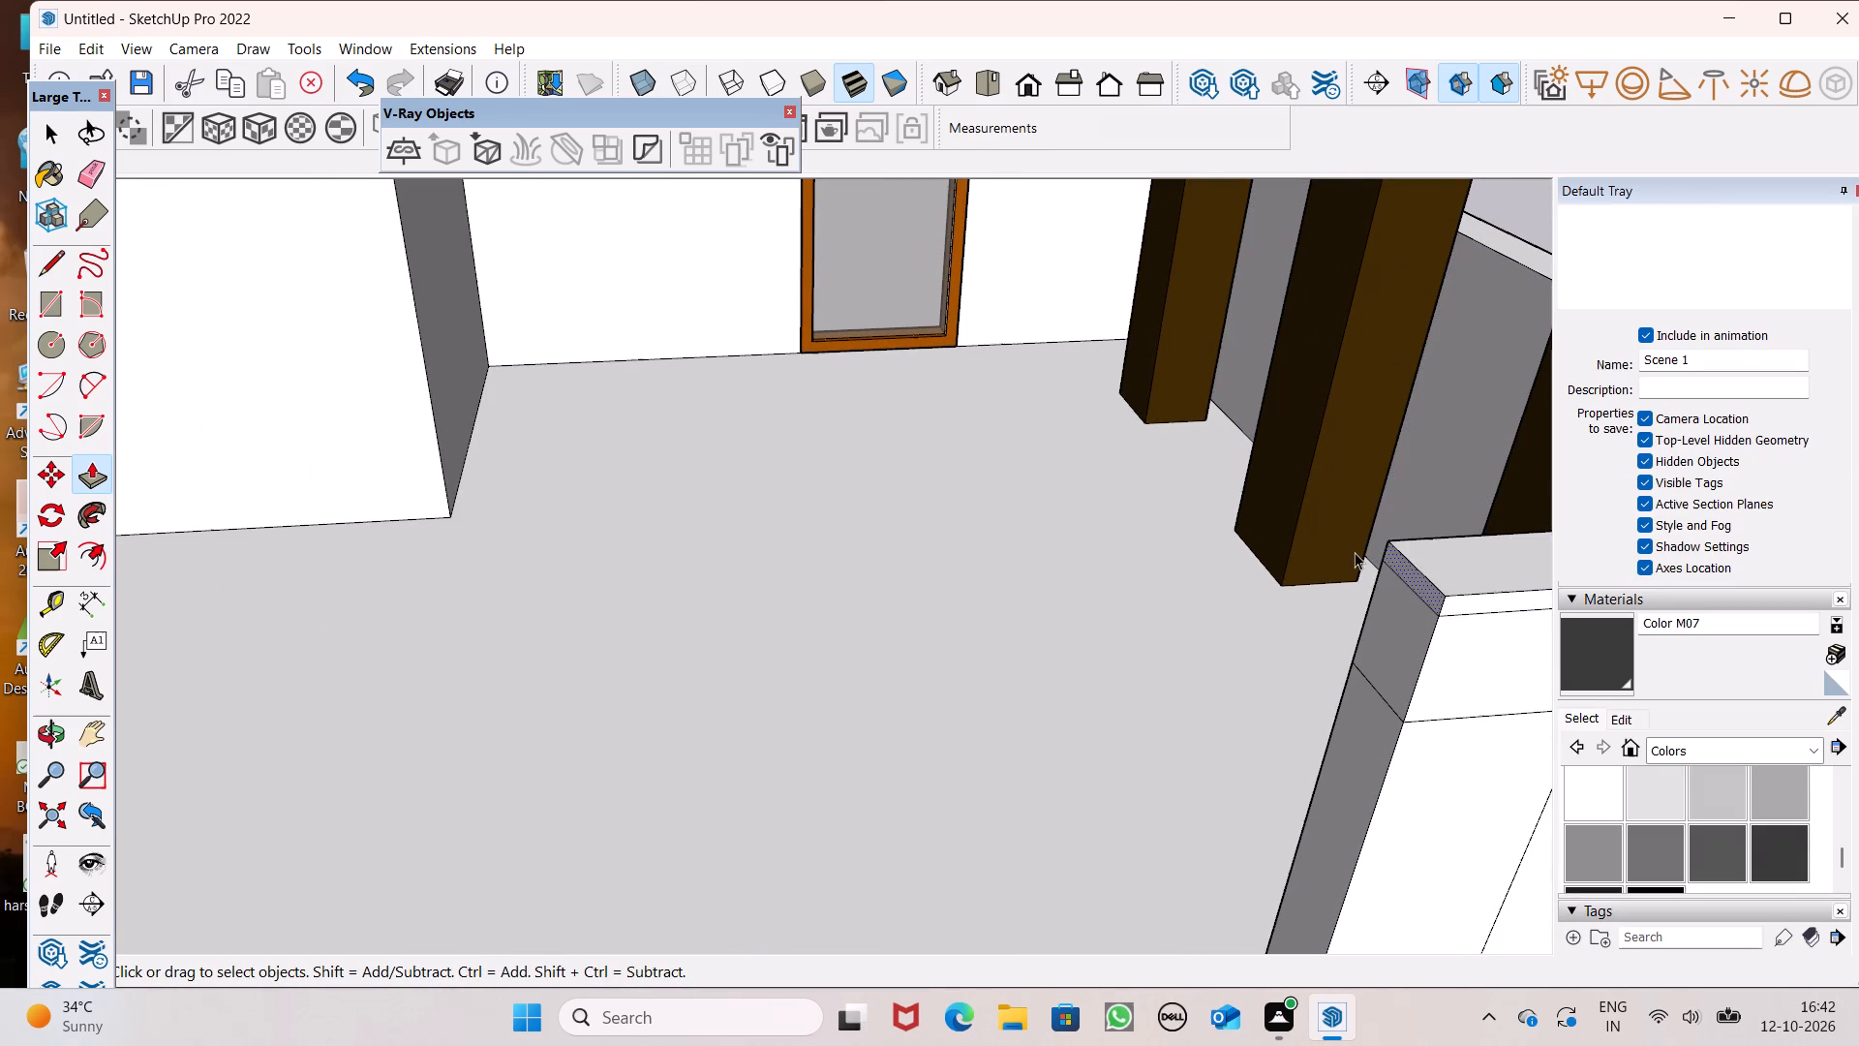
Paint the top and all four side faces of the far gate pier's cap with Color M04.
scroll(1354, 551, down, 6)
click(1802, 737)
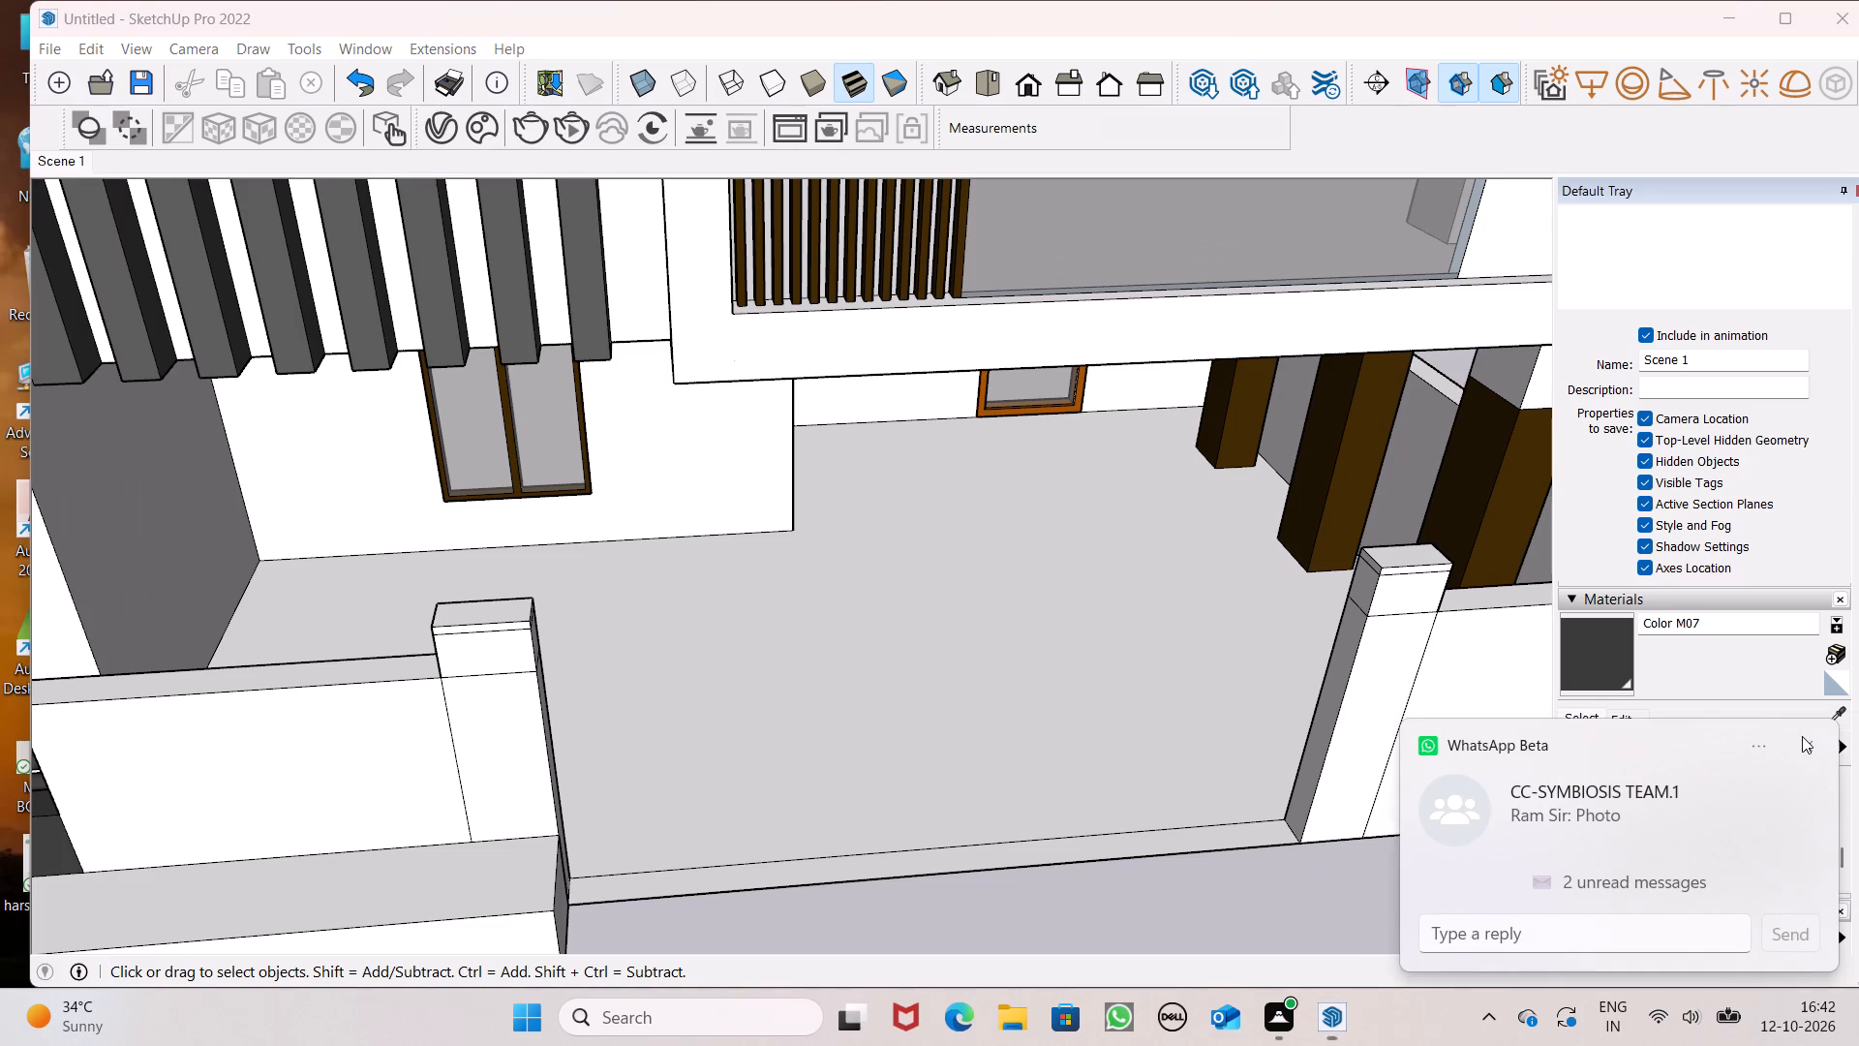
click(1611, 859)
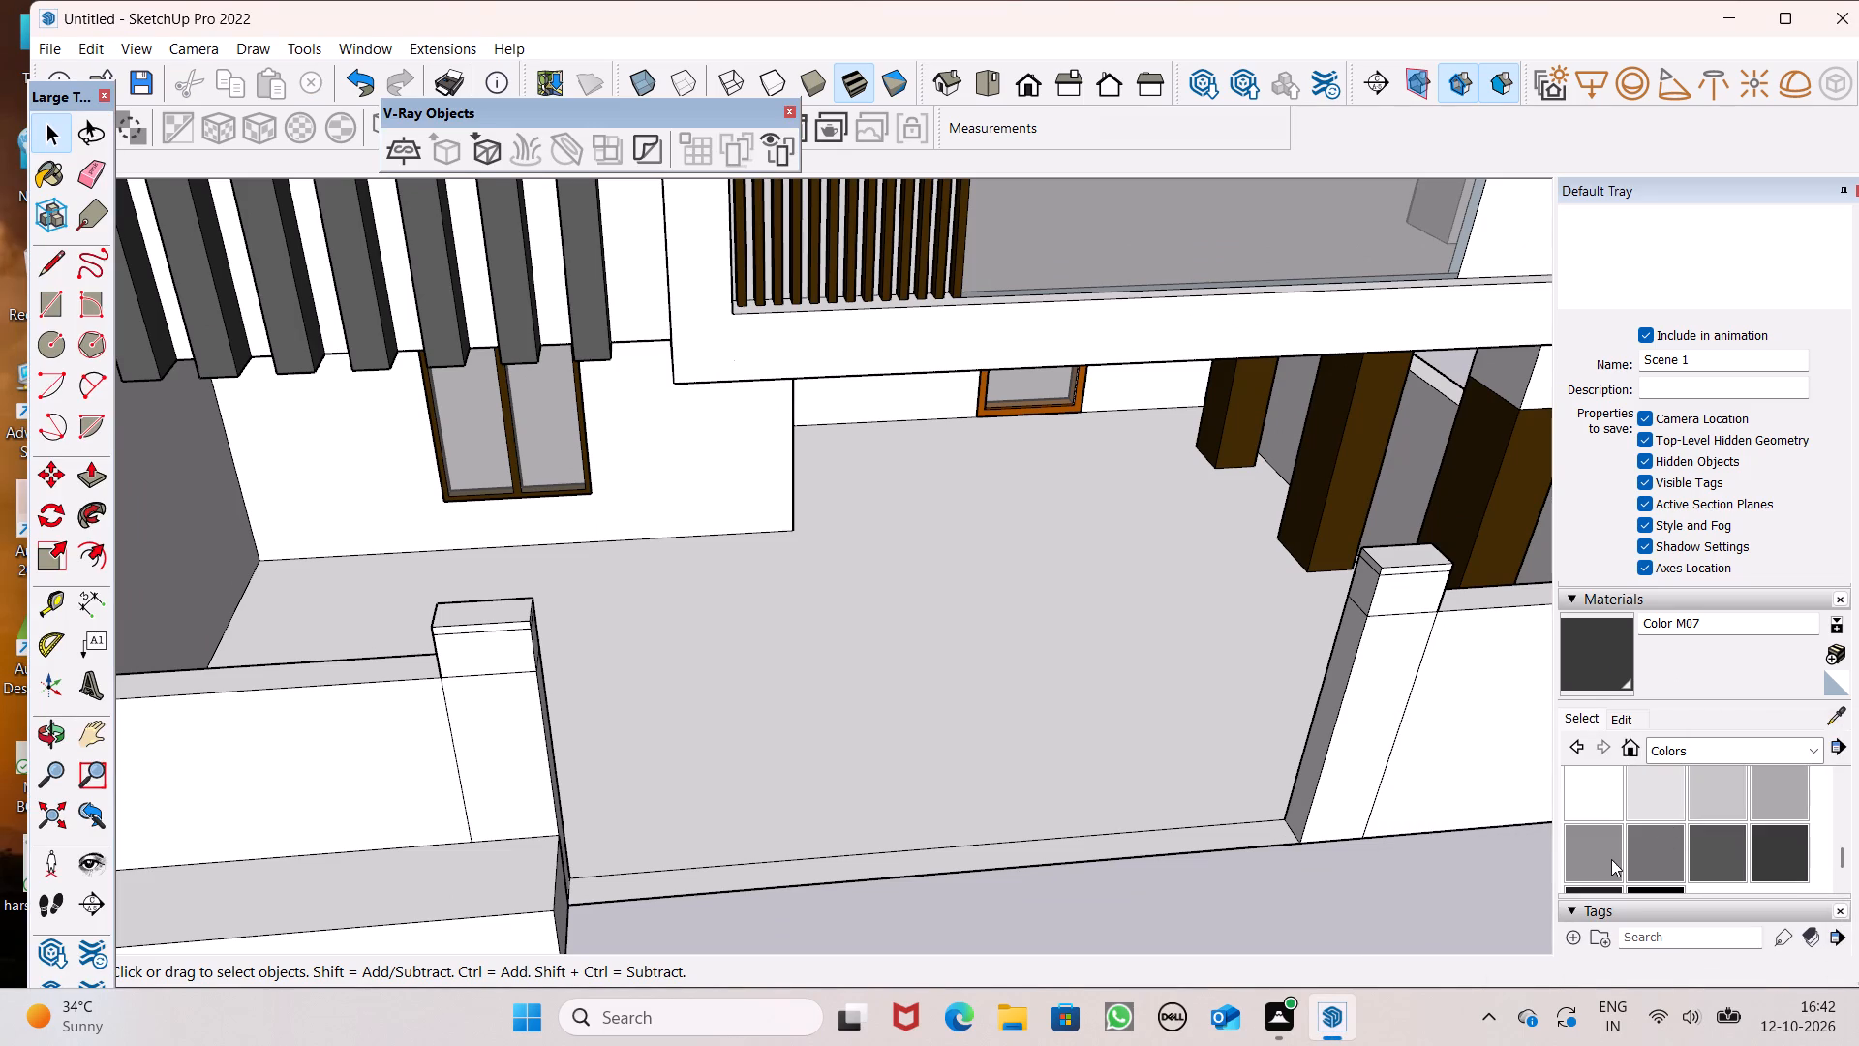
scroll(1452, 666, up, 7)
scroll(1362, 532, up, 13)
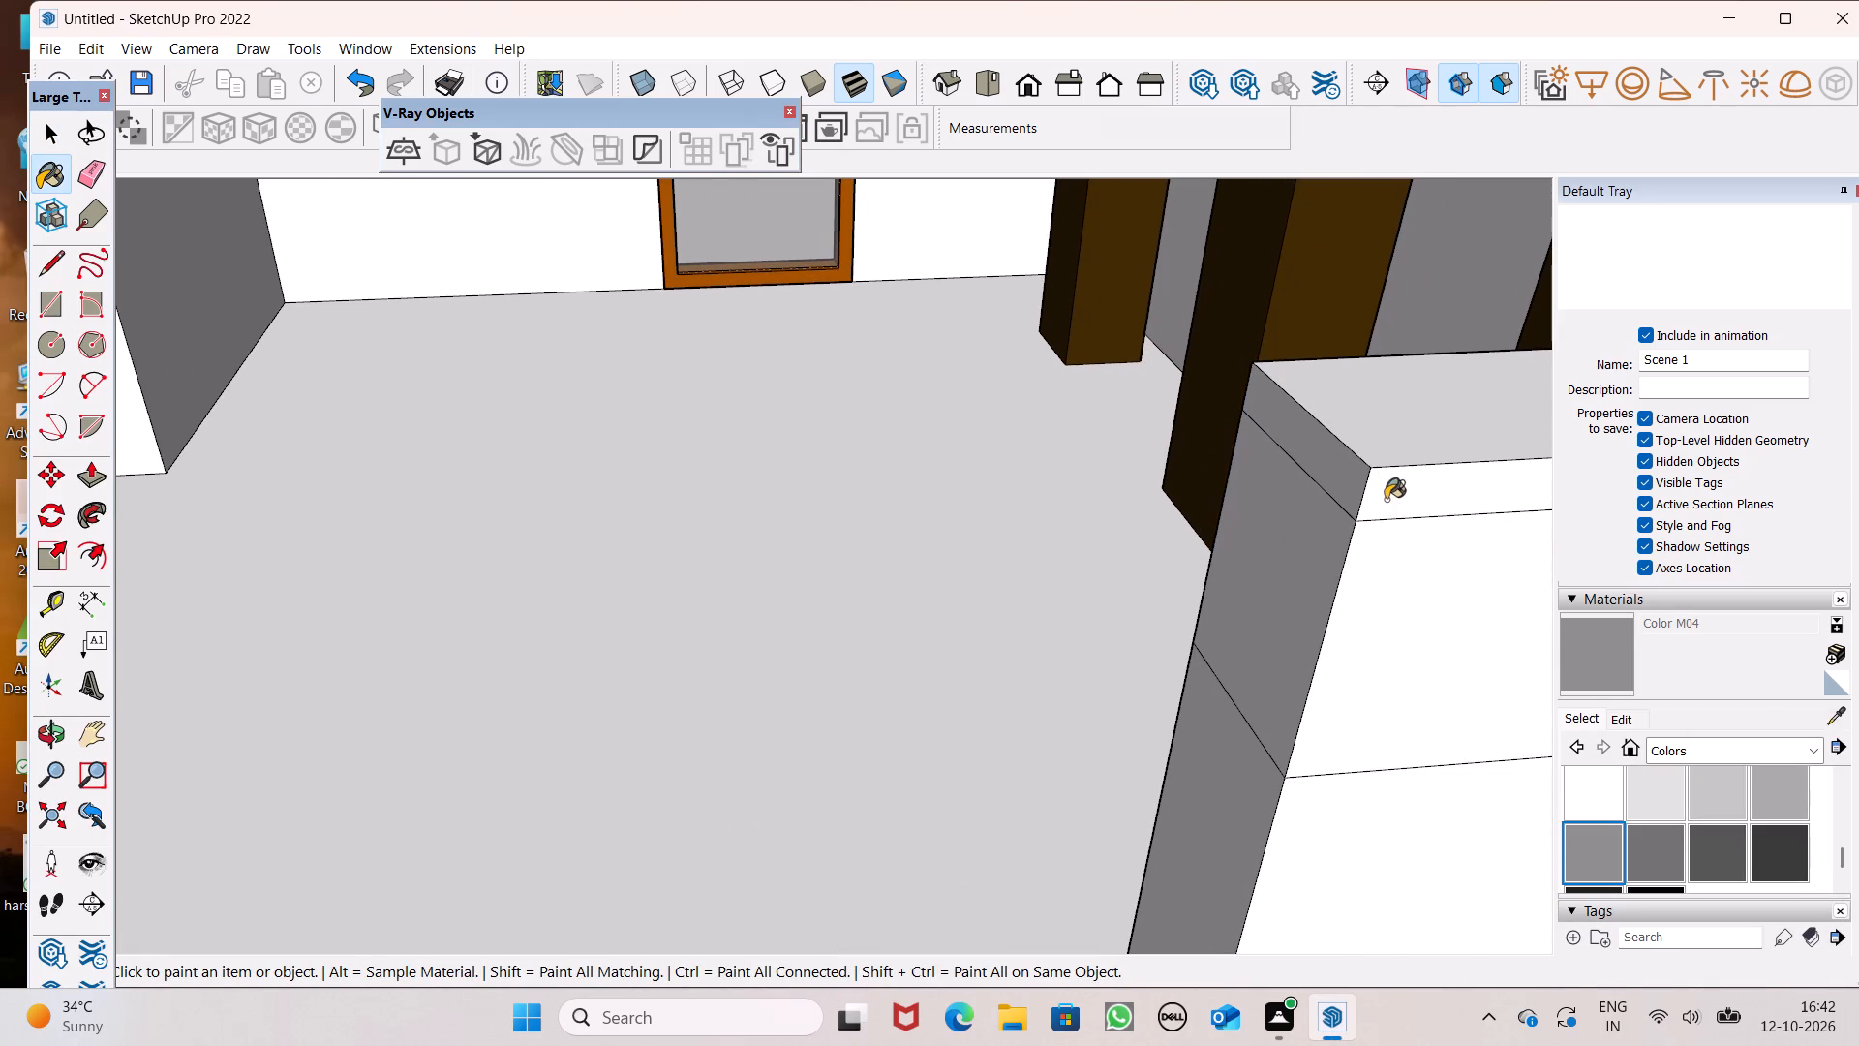
click(1386, 500)
click(1352, 491)
scroll(1287, 466, down, 11)
middle_drag(1309, 483, 1228, 500)
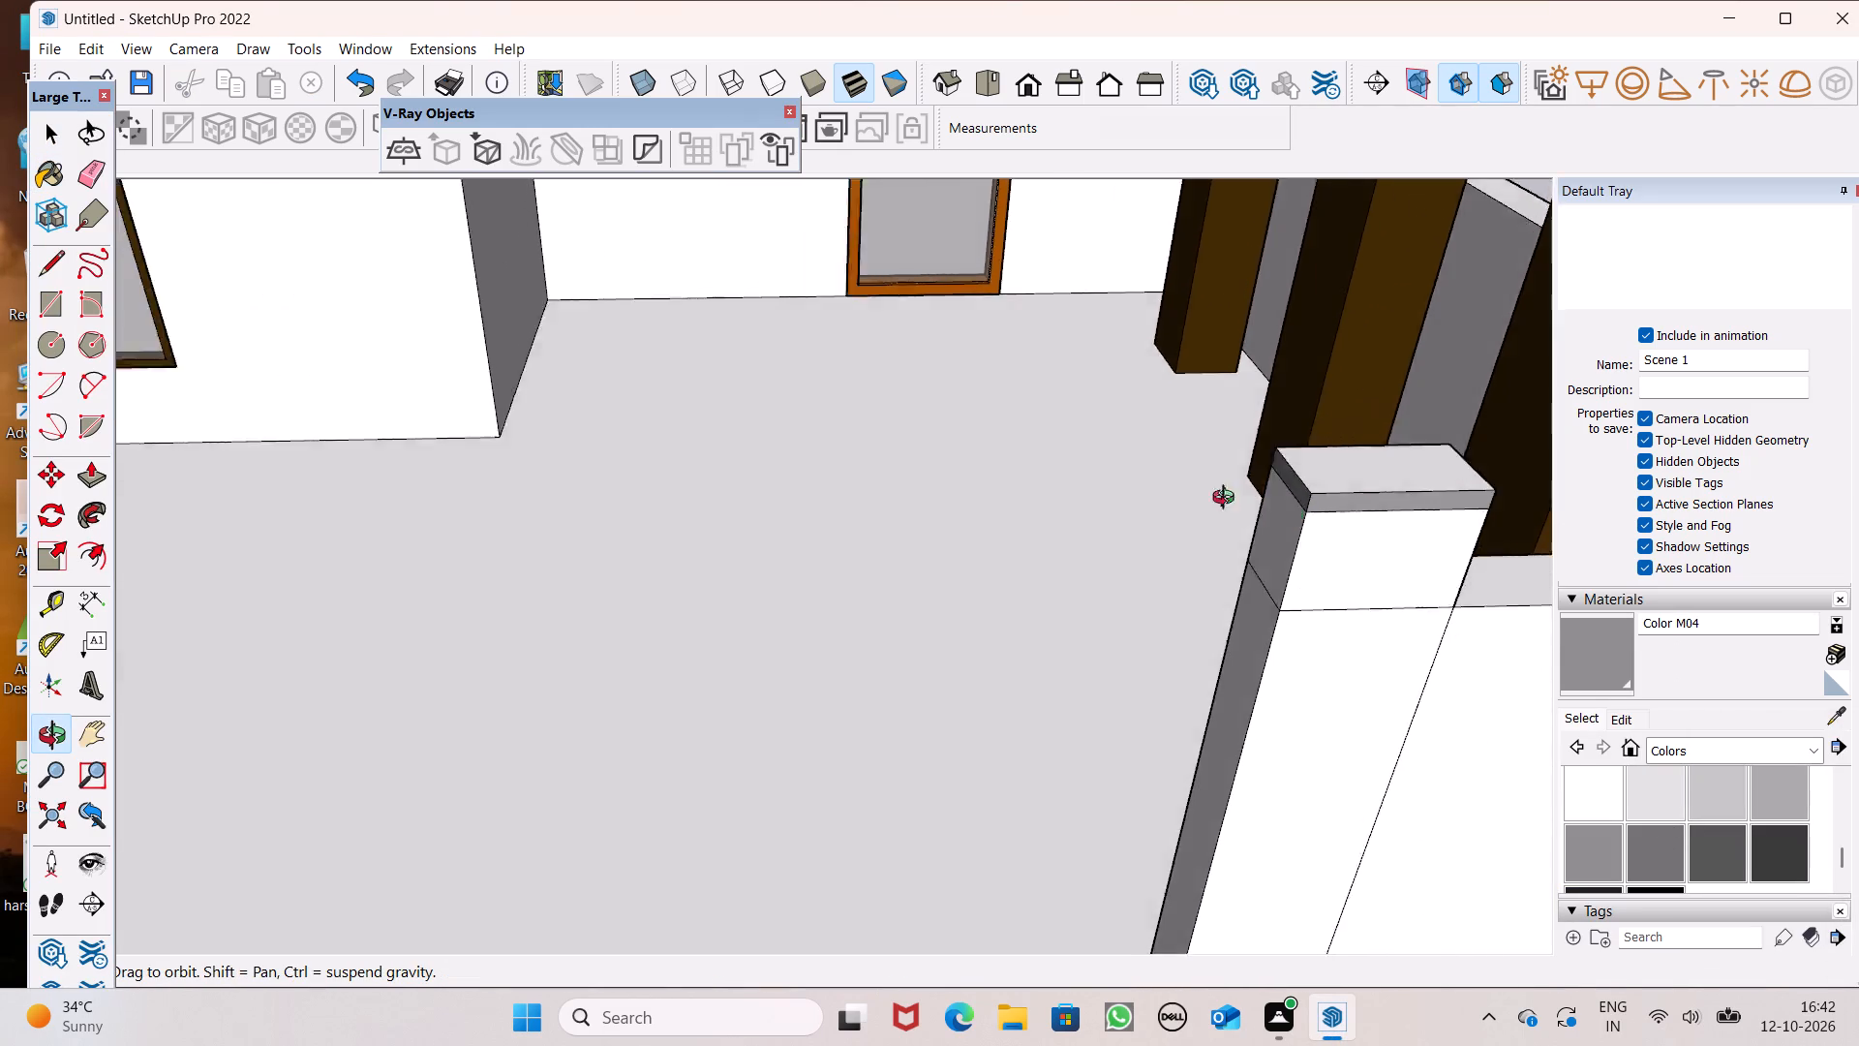
middle_drag(1228, 500, 698, 405)
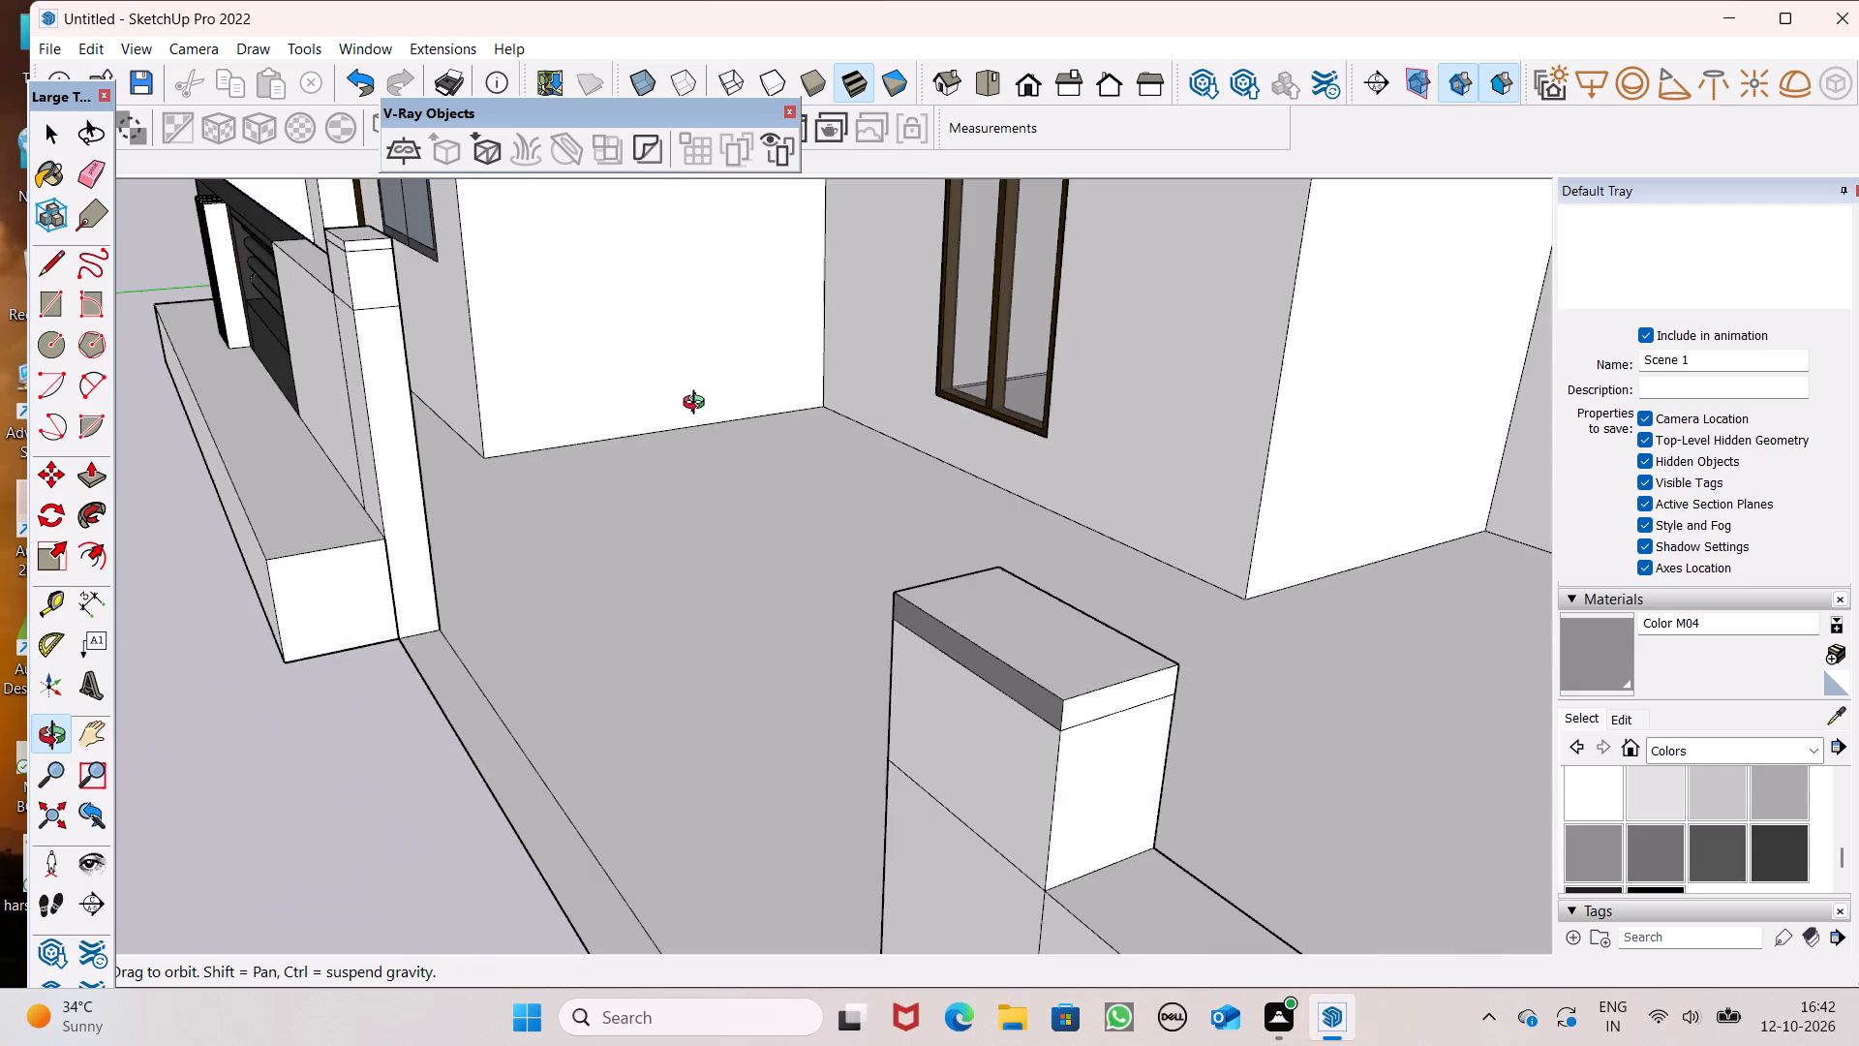
middle_drag(698, 405, 469, 385)
scroll(590, 651, up, 7)
click(583, 631)
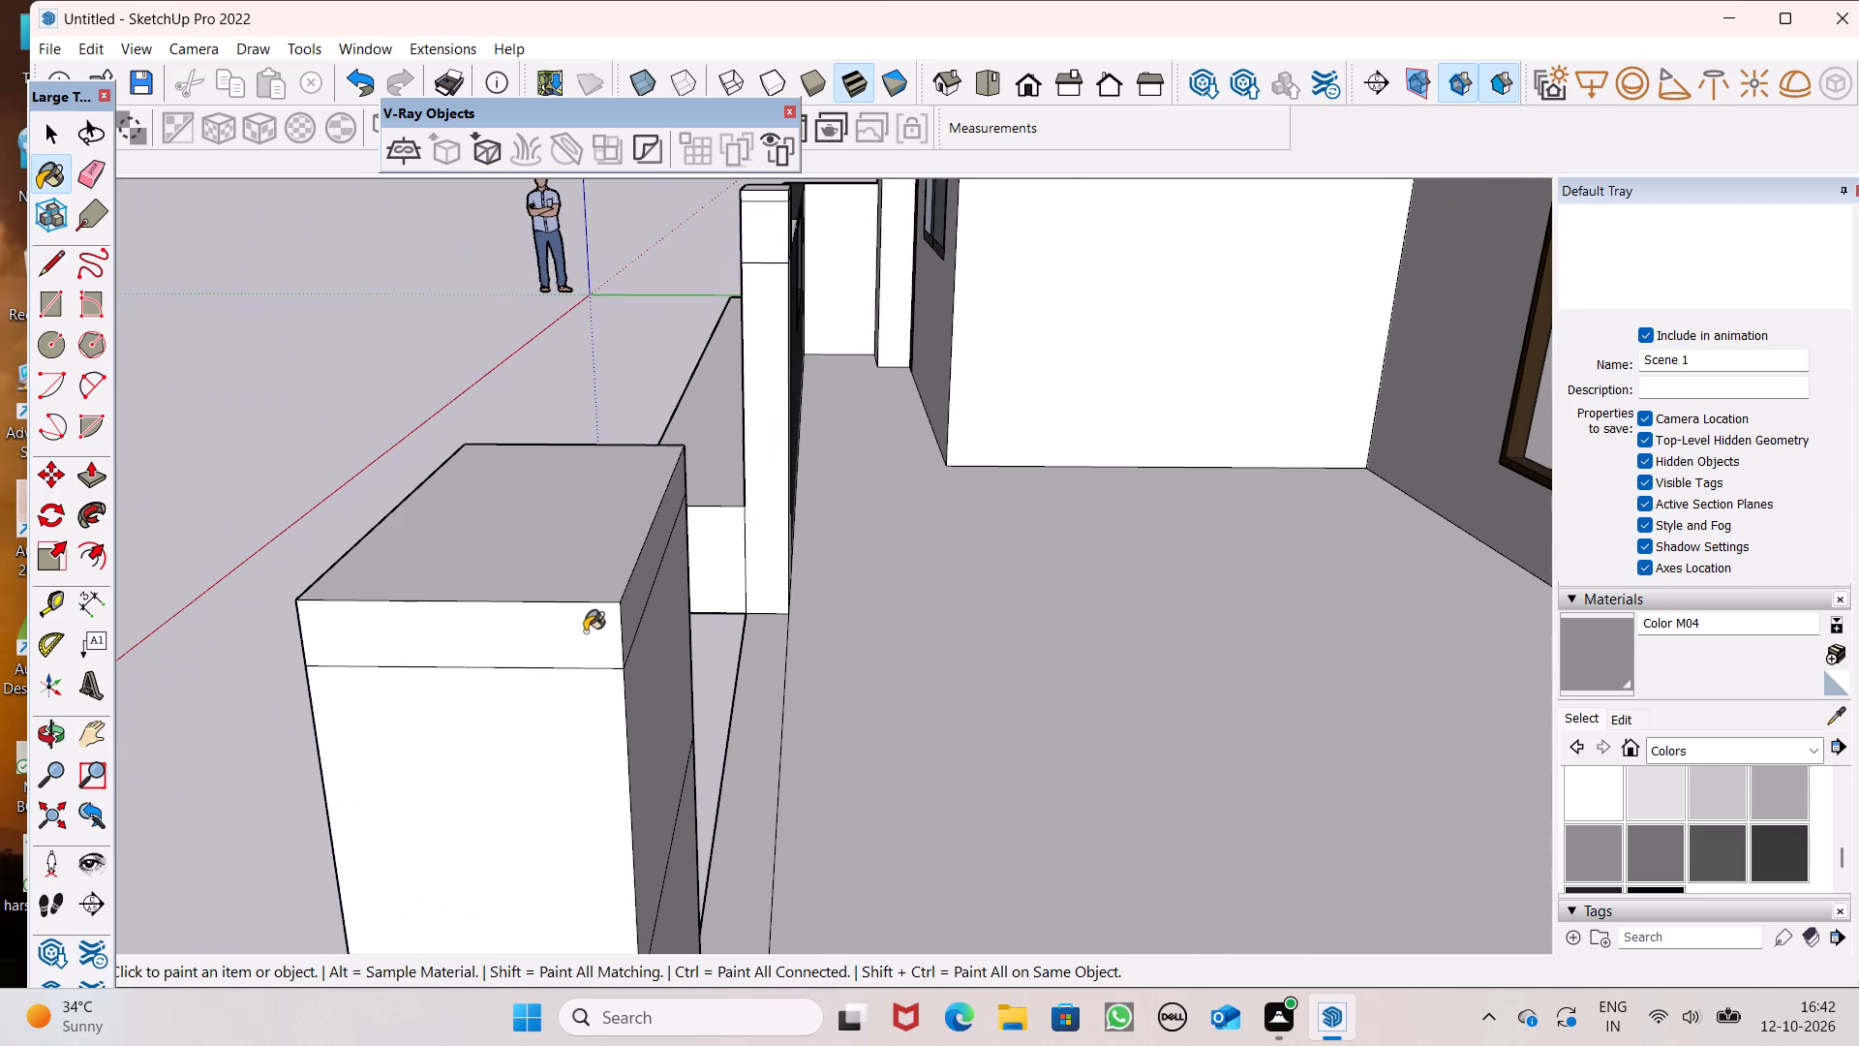
click(643, 594)
click(602, 537)
Paint the top and side faces of the cap on the barred wall's gate pier with Color M04.
scroll(642, 590, down, 5)
middle_drag(605, 640, 606, 634)
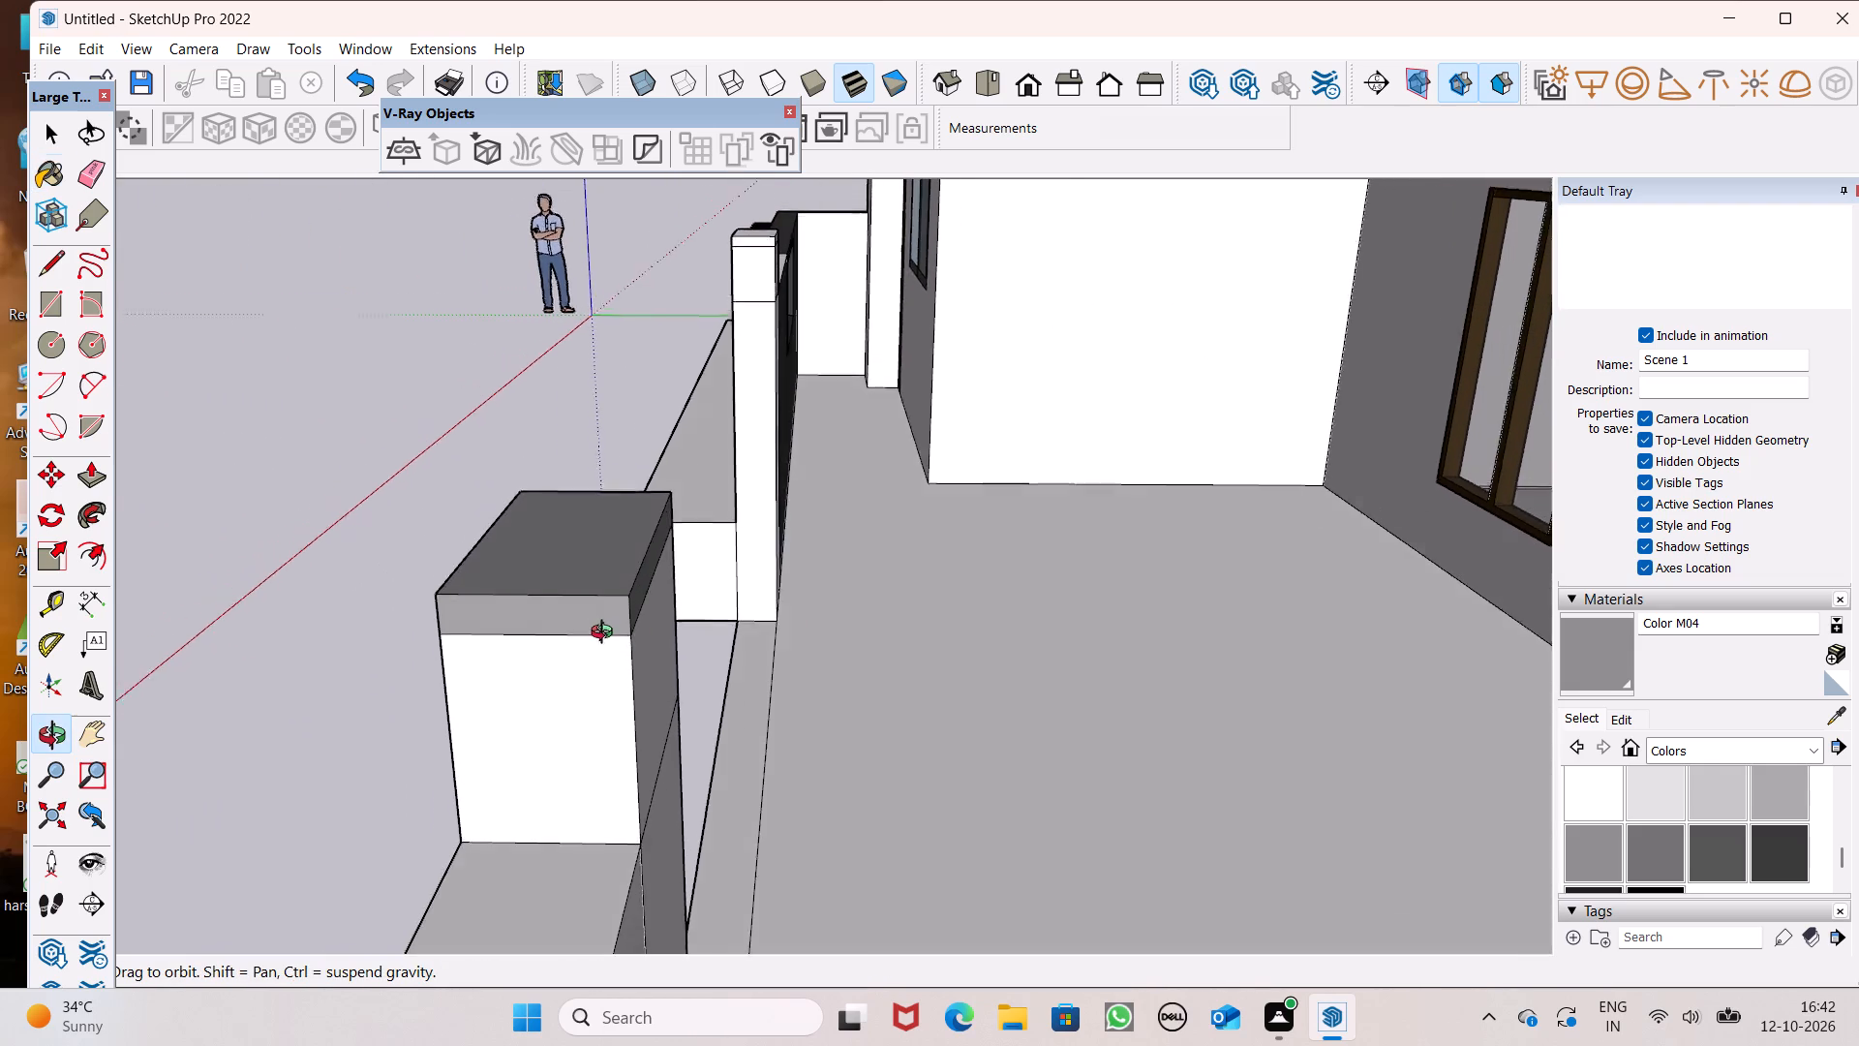
middle_drag(606, 634, 1565, 551)
scroll(808, 476, down, 4)
scroll(825, 492, up, 1)
scroll(1009, 474, down, 5)
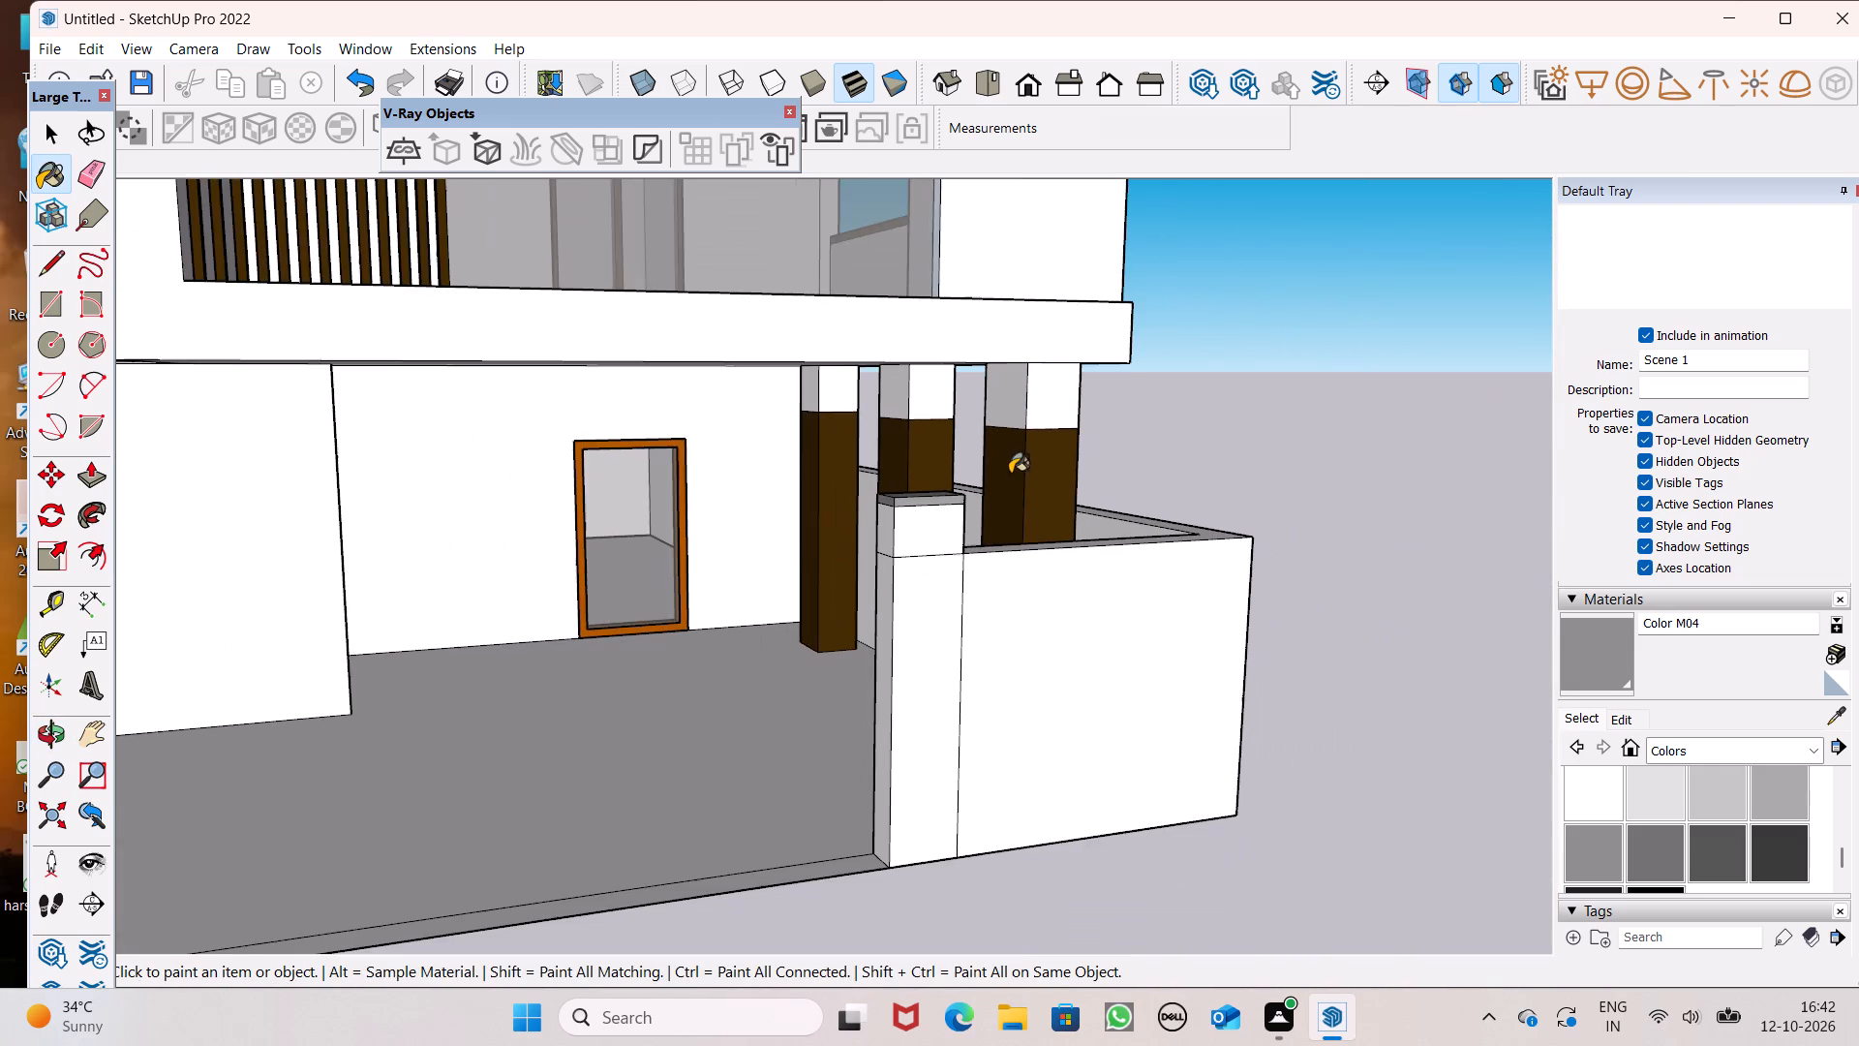
scroll(1062, 536, down, 5)
scroll(372, 570, up, 7)
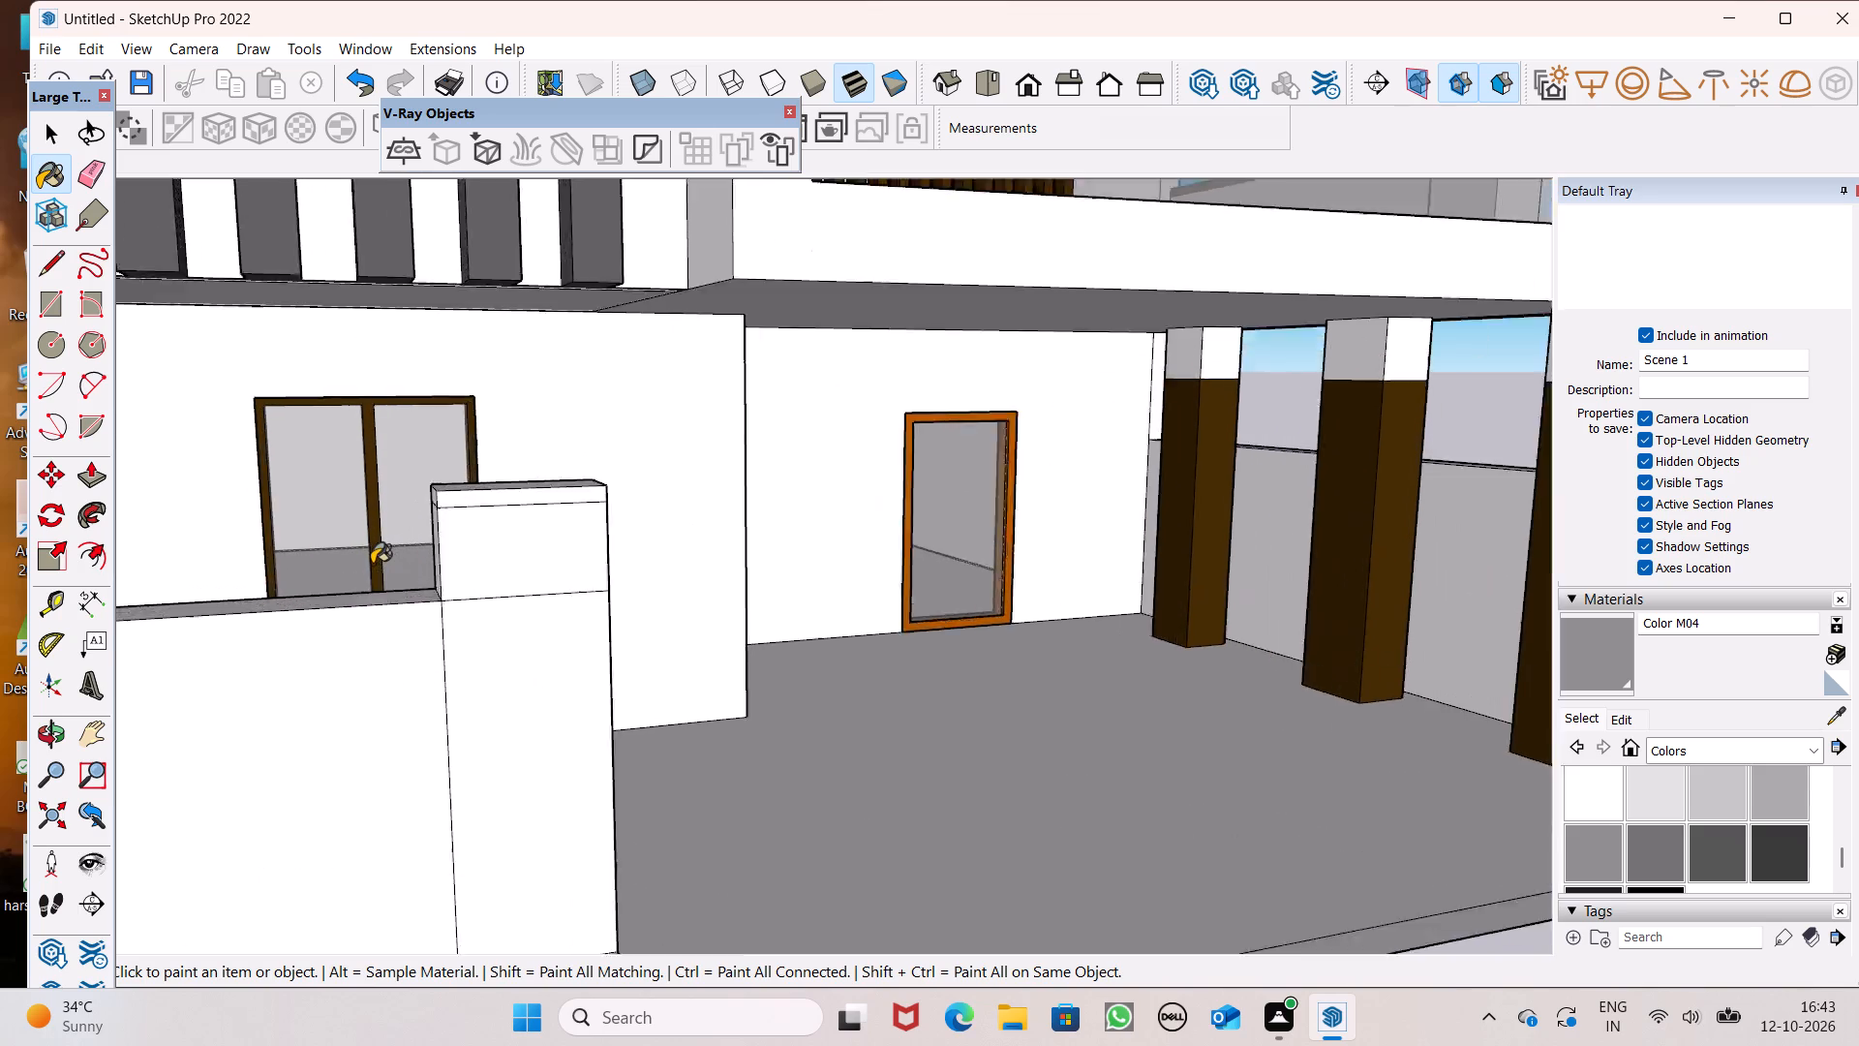
scroll(372, 564, up, 2)
scroll(552, 486, up, 7)
click(573, 363)
middle_drag(579, 402, 792, 415)
click(577, 346)
scroll(947, 437, up, 1)
middle_drag(947, 437, 0, 572)
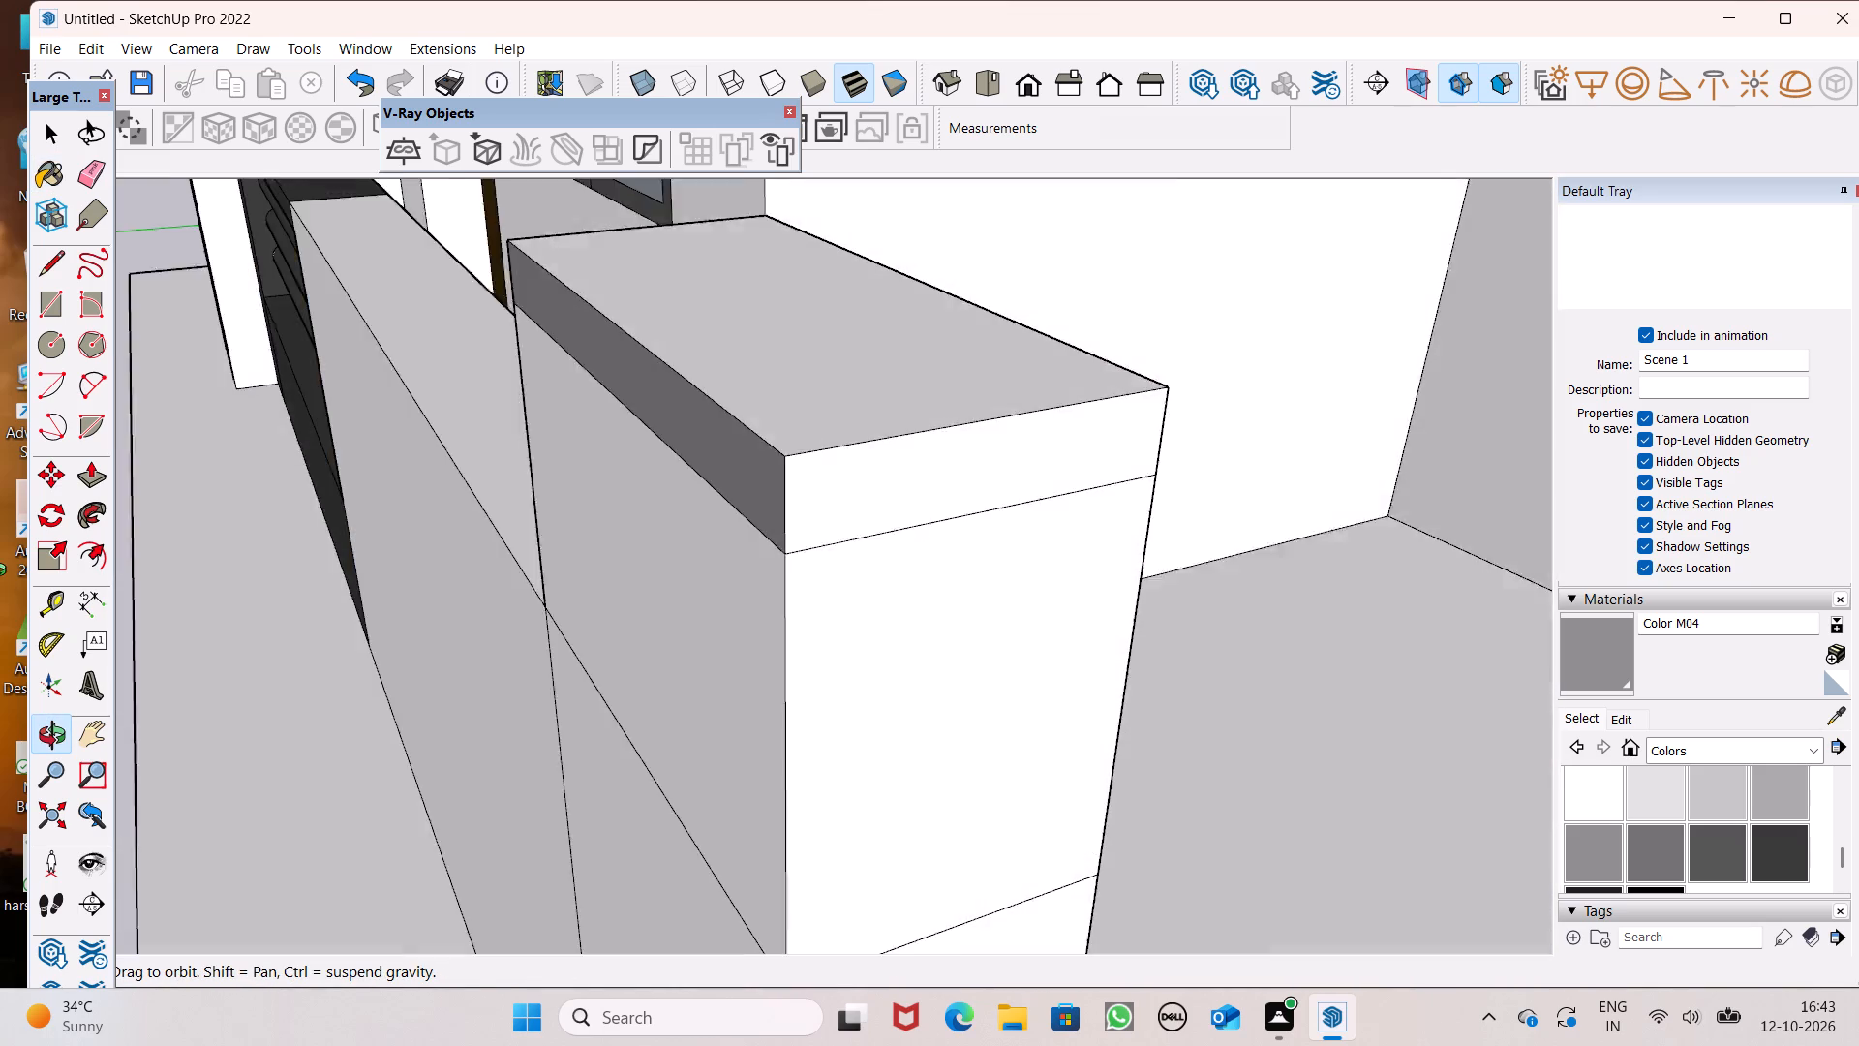
middle_drag(0, 572, 139, 513)
click(838, 285)
middle_drag(1149, 461, 579, 466)
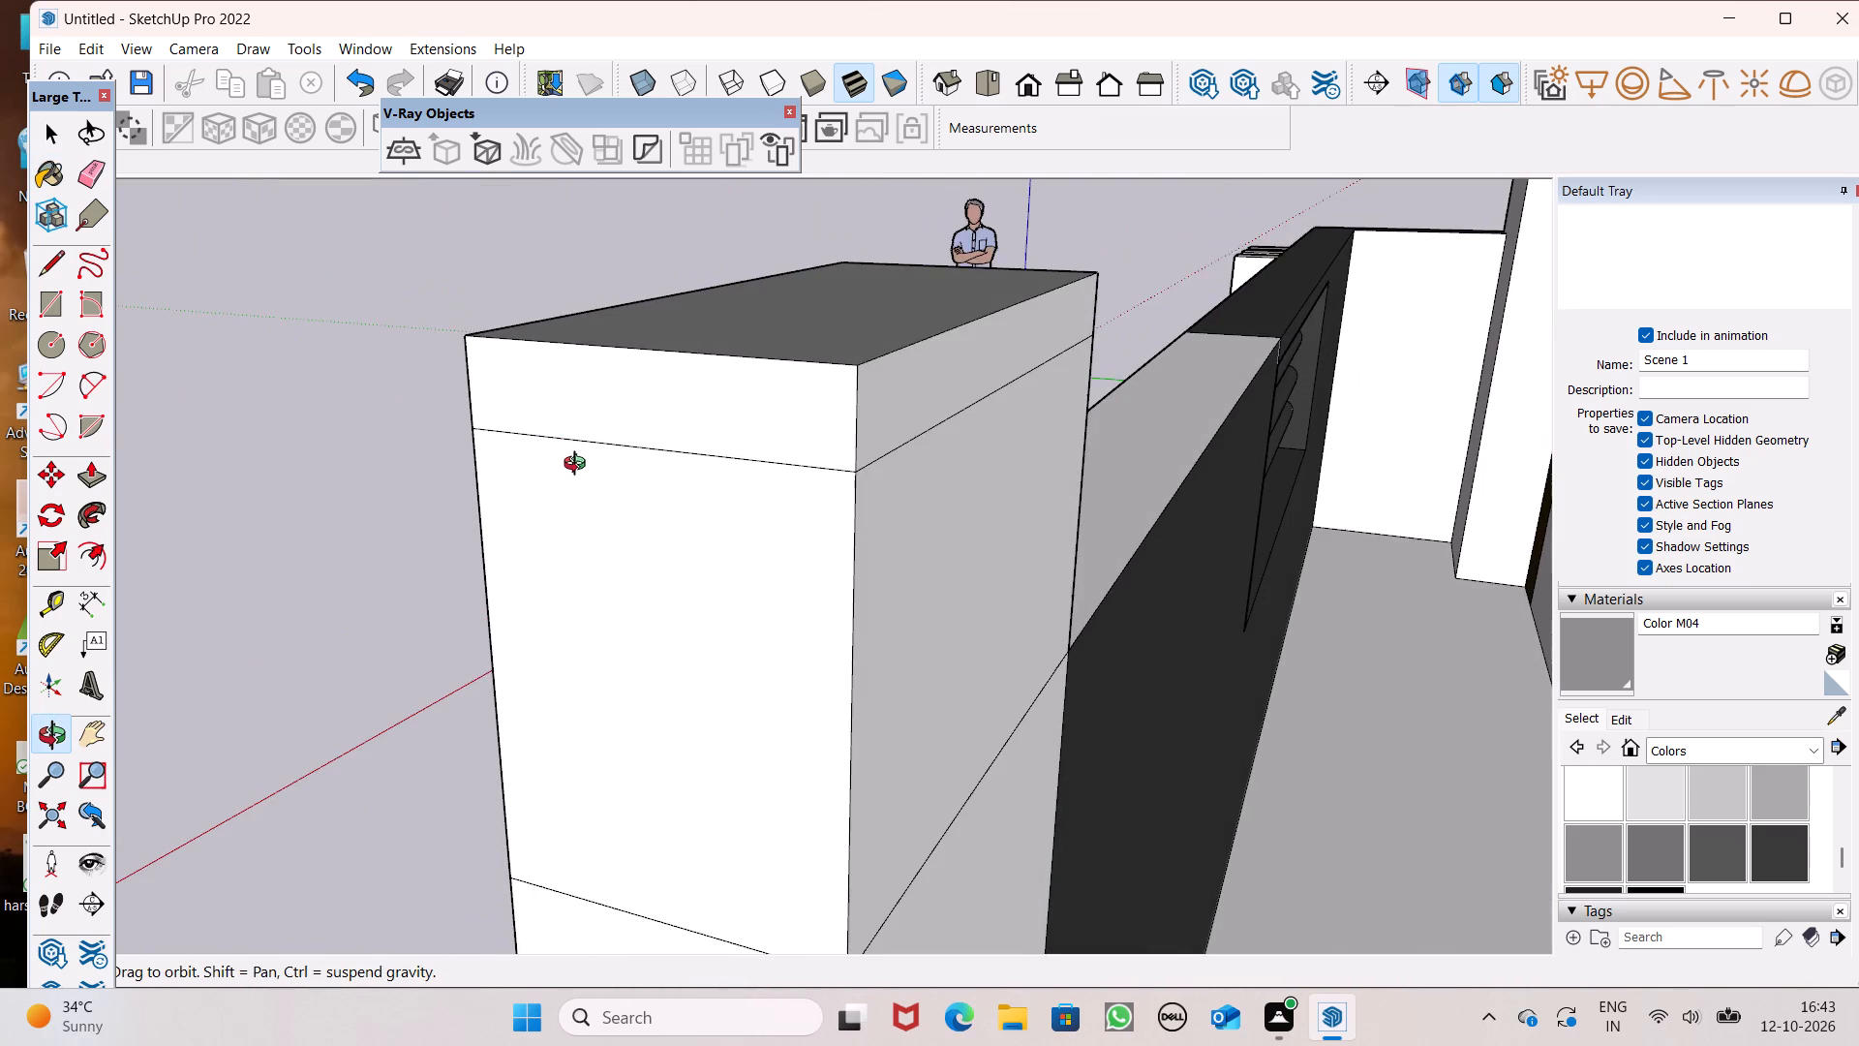
middle_drag(579, 466, 579, 463)
drag(668, 400, 685, 400)
click(951, 379)
middle_drag(891, 450, 1665, 457)
middle_drag(998, 530, 1131, 543)
scroll(1095, 524, down, 2)
scroll(1168, 487, down, 6)
scroll(1262, 494, down, 5)
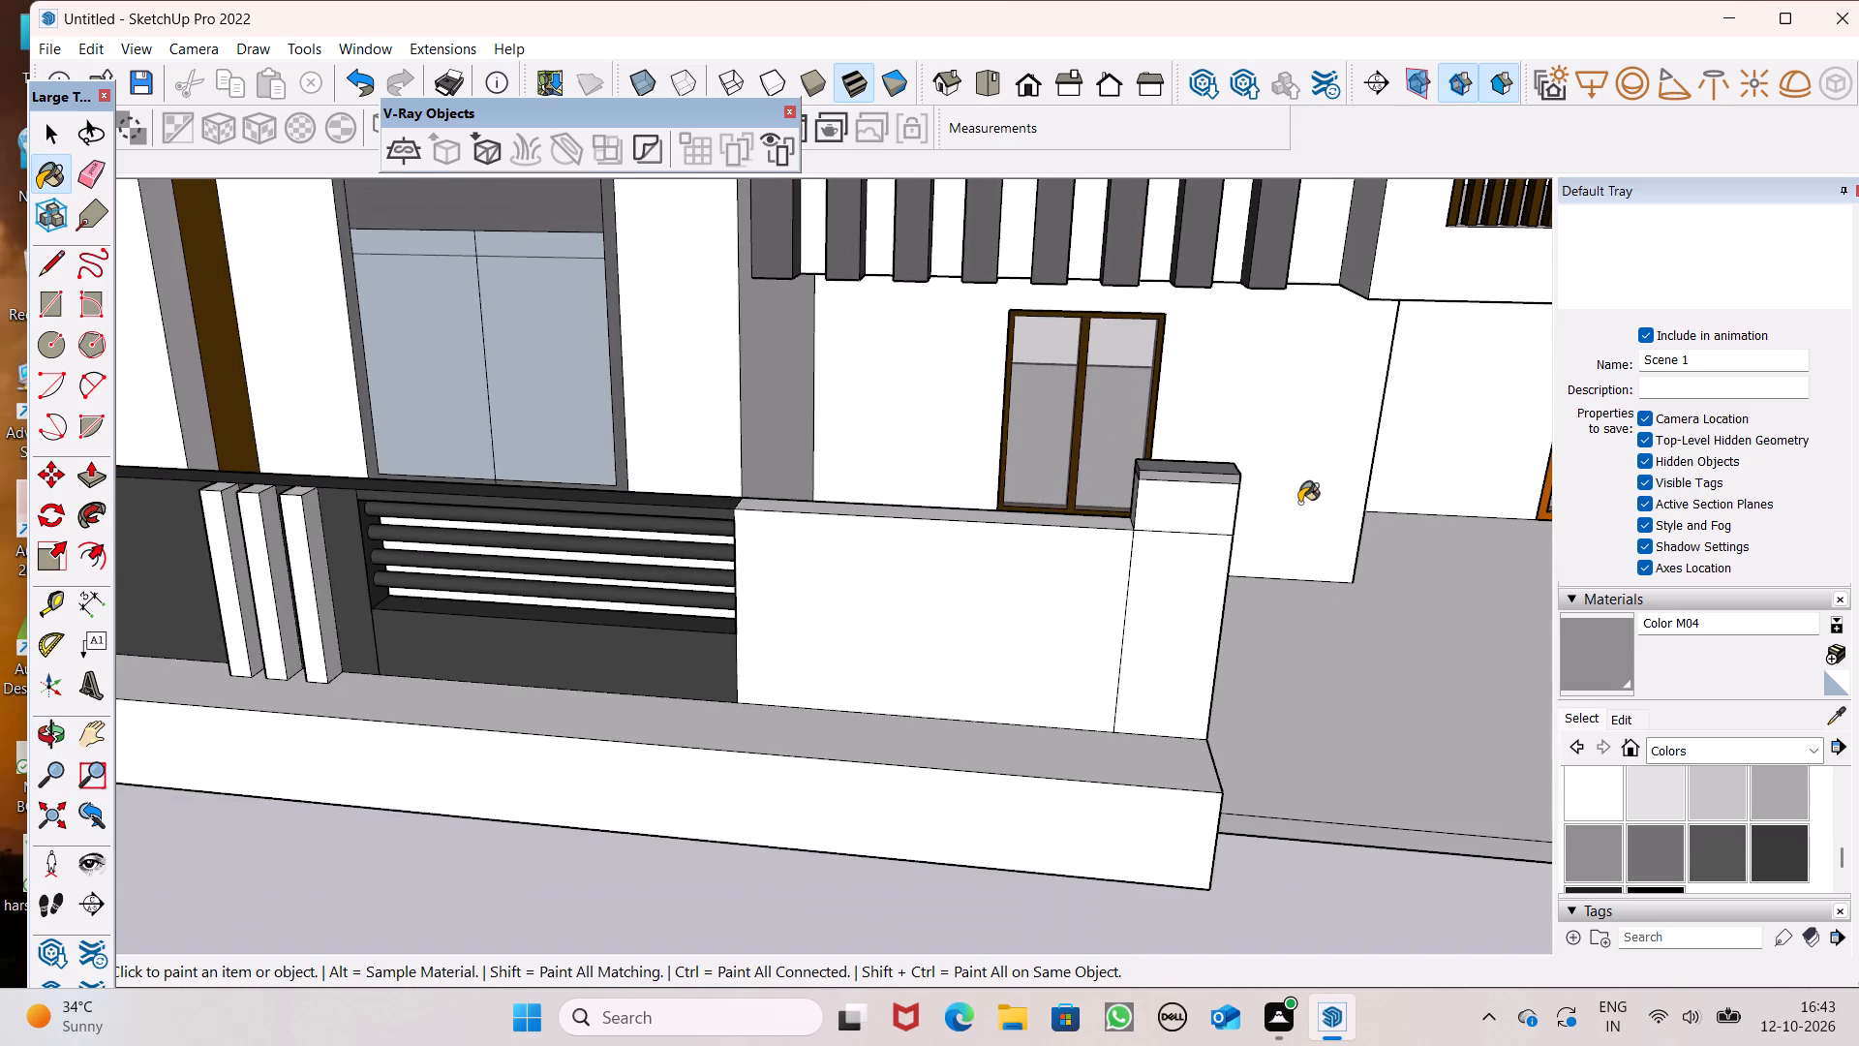
scroll(1299, 503, down, 1)
key(space)
Paint the inner face of the short side wall adjoining the barred front wall with Color M07.
scroll(1259, 434, down, 1)
scroll(1258, 434, up, 1)
scroll(1258, 434, down, 2)
middle_drag(1286, 432, 616, 624)
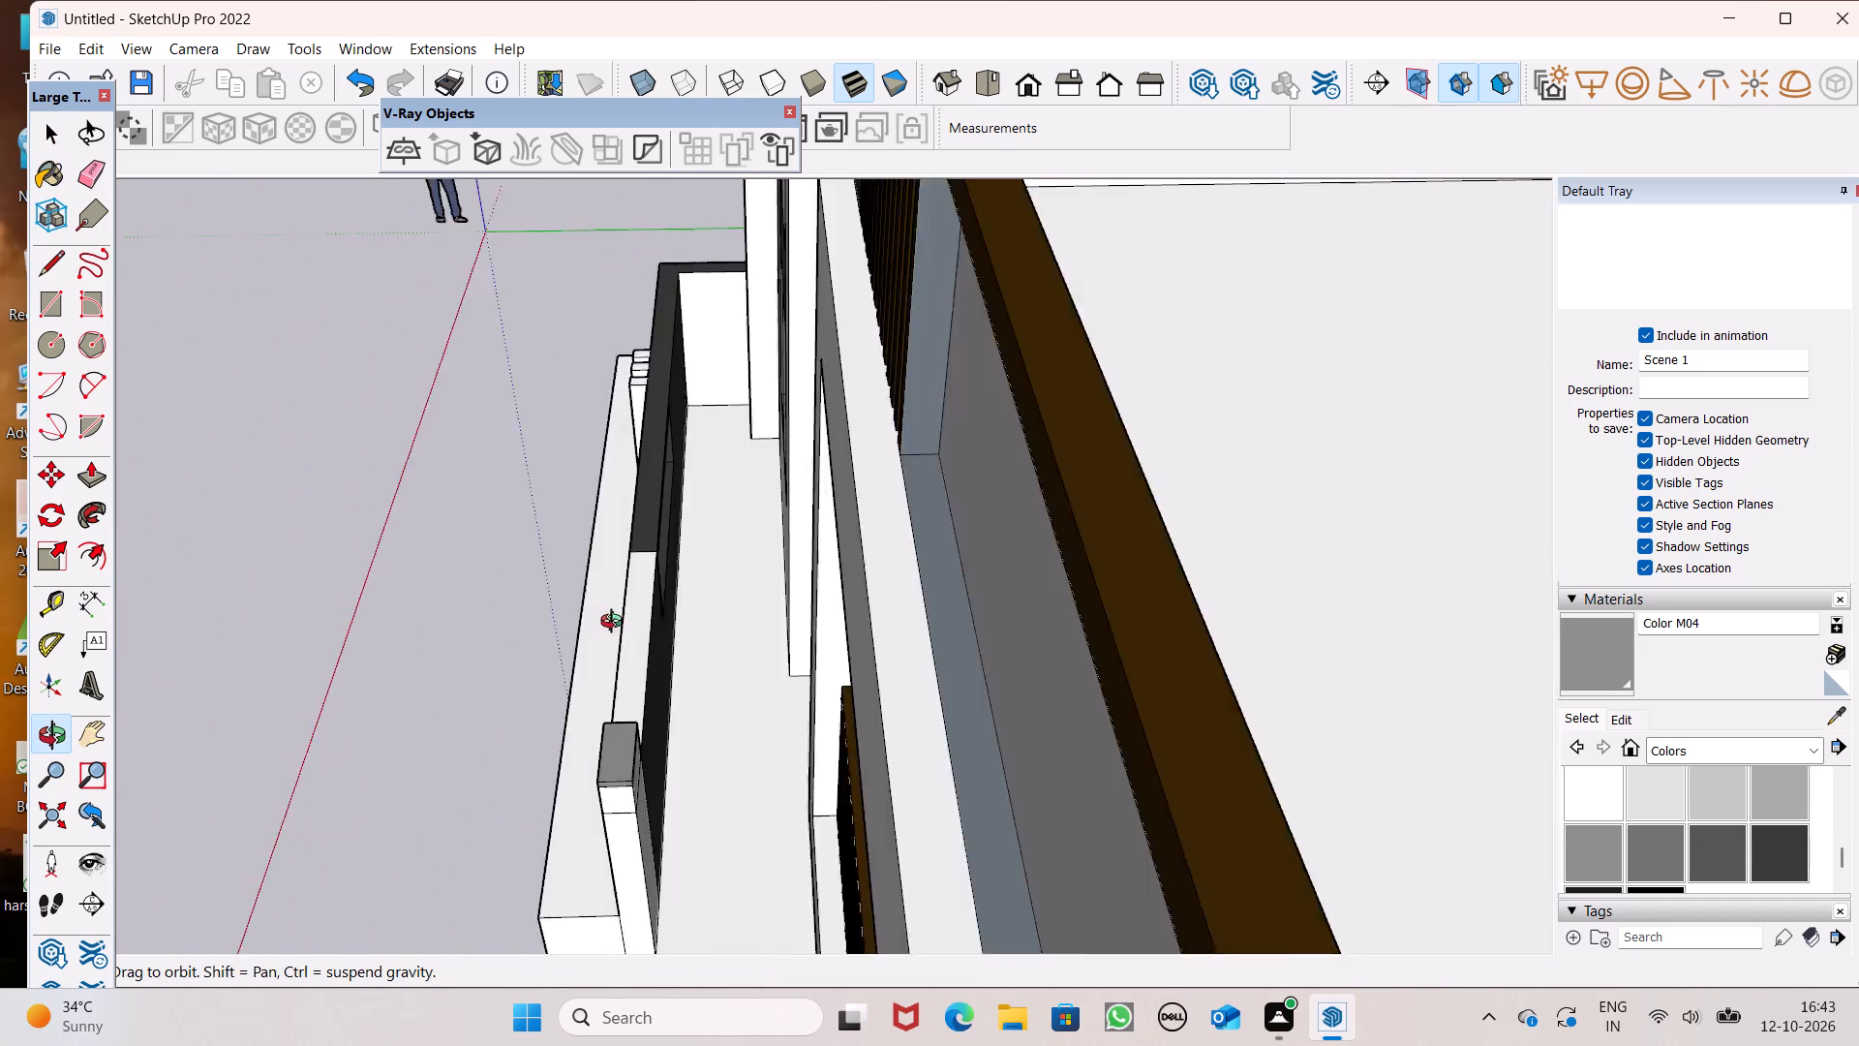
middle_drag(616, 624, 819, 592)
click(1781, 871)
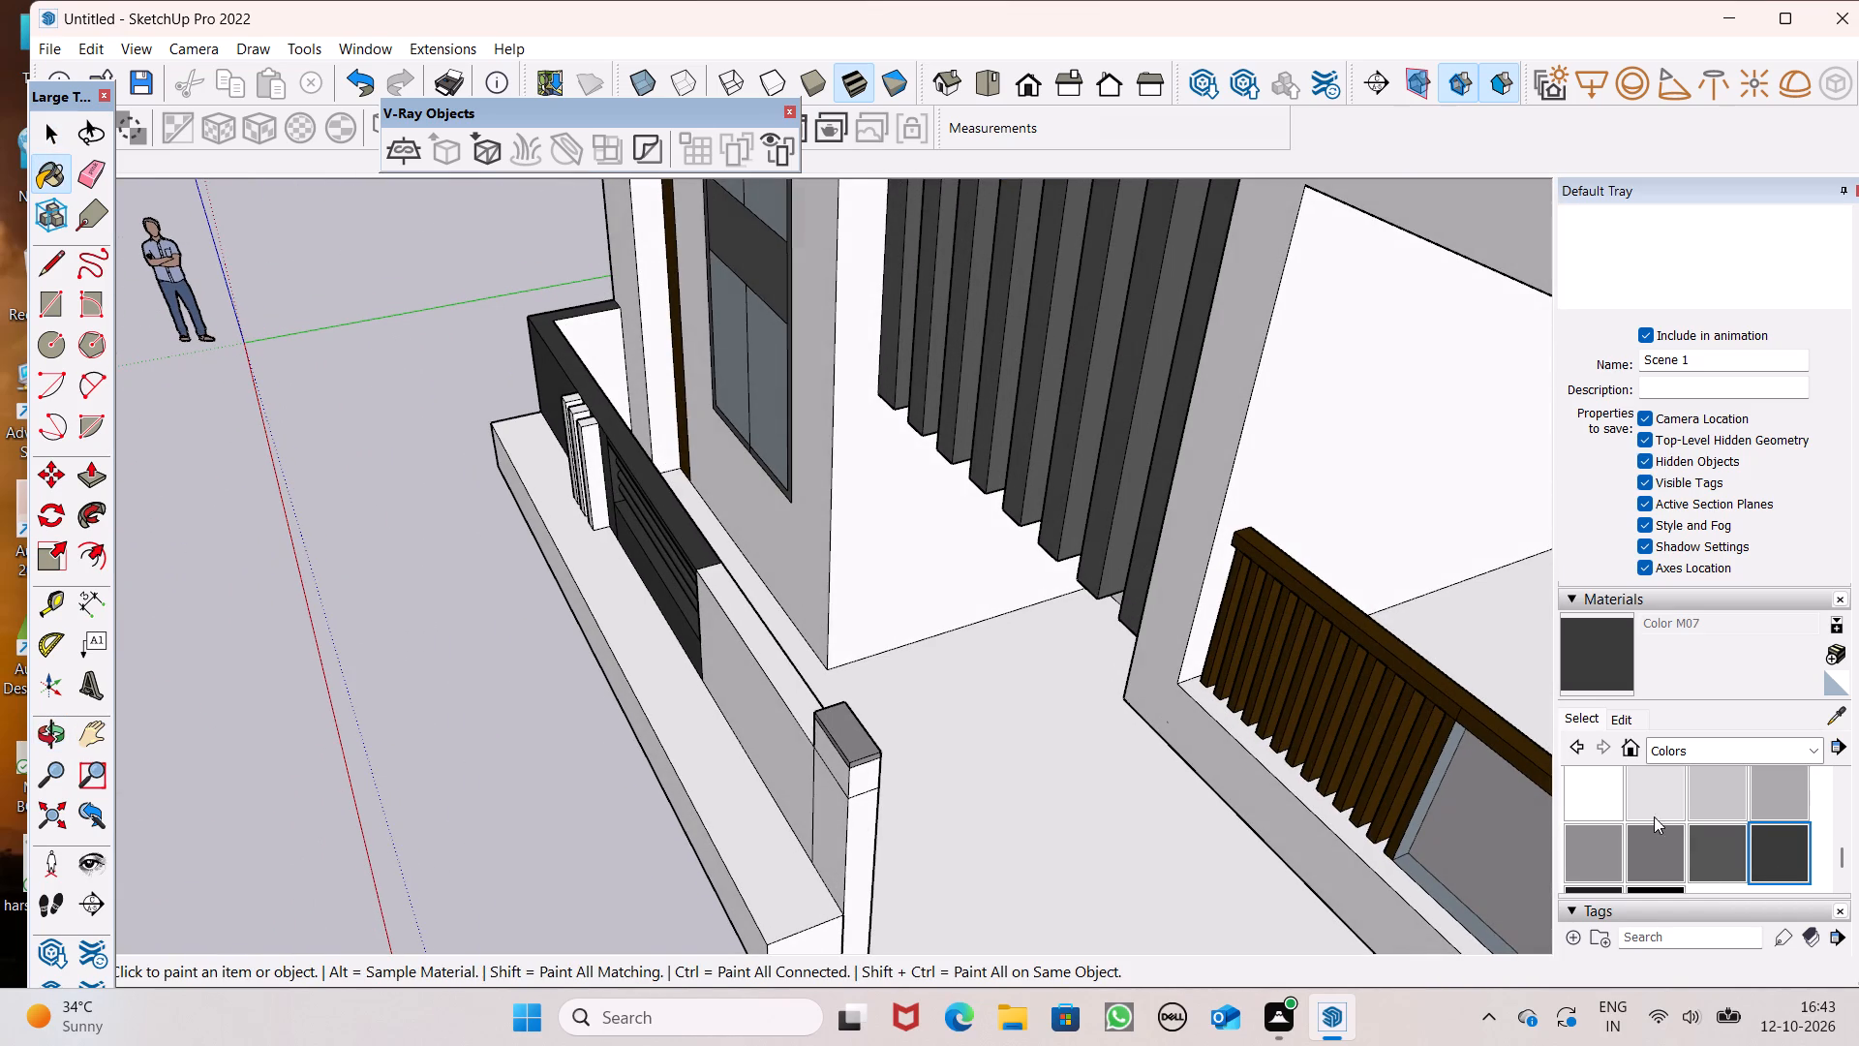
scroll(518, 344, up, 7)
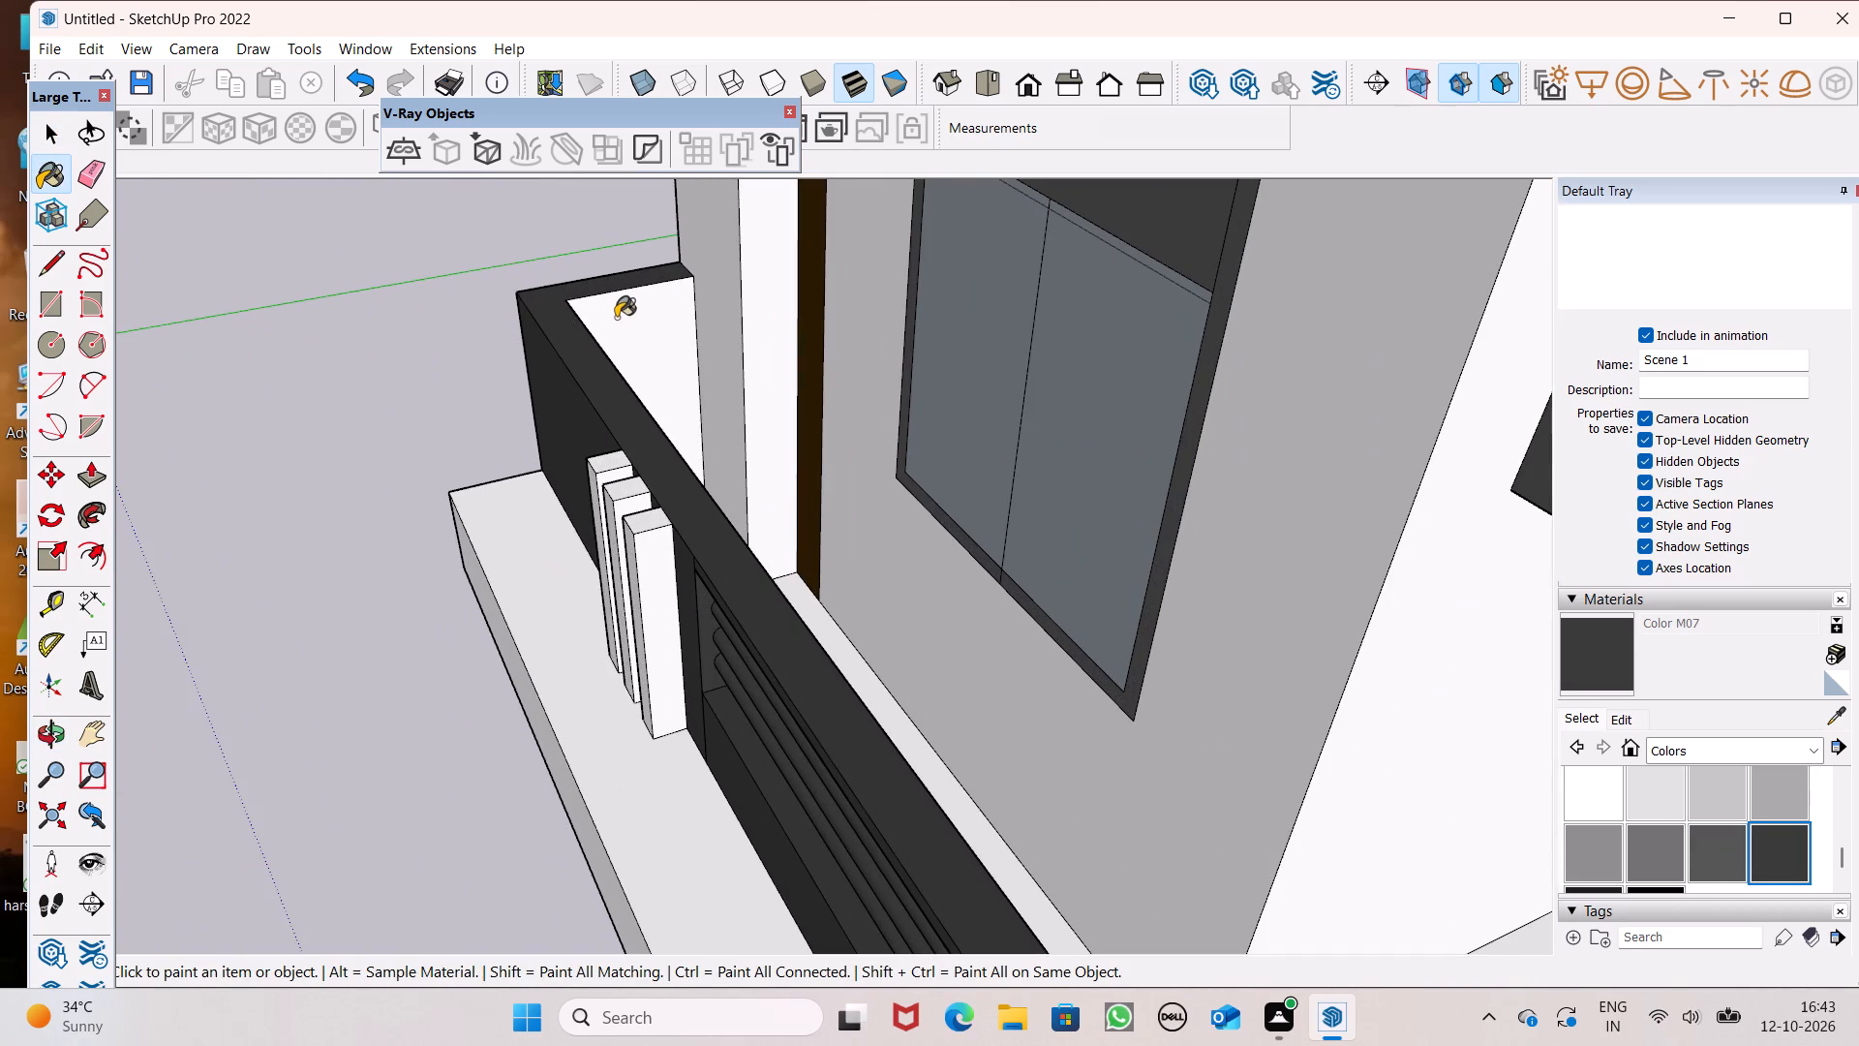
click(616, 317)
Examine the whole building with its boundary wall and capped gate piers from the side and the front.
scroll(619, 314, down, 4)
scroll(488, 249, down, 14)
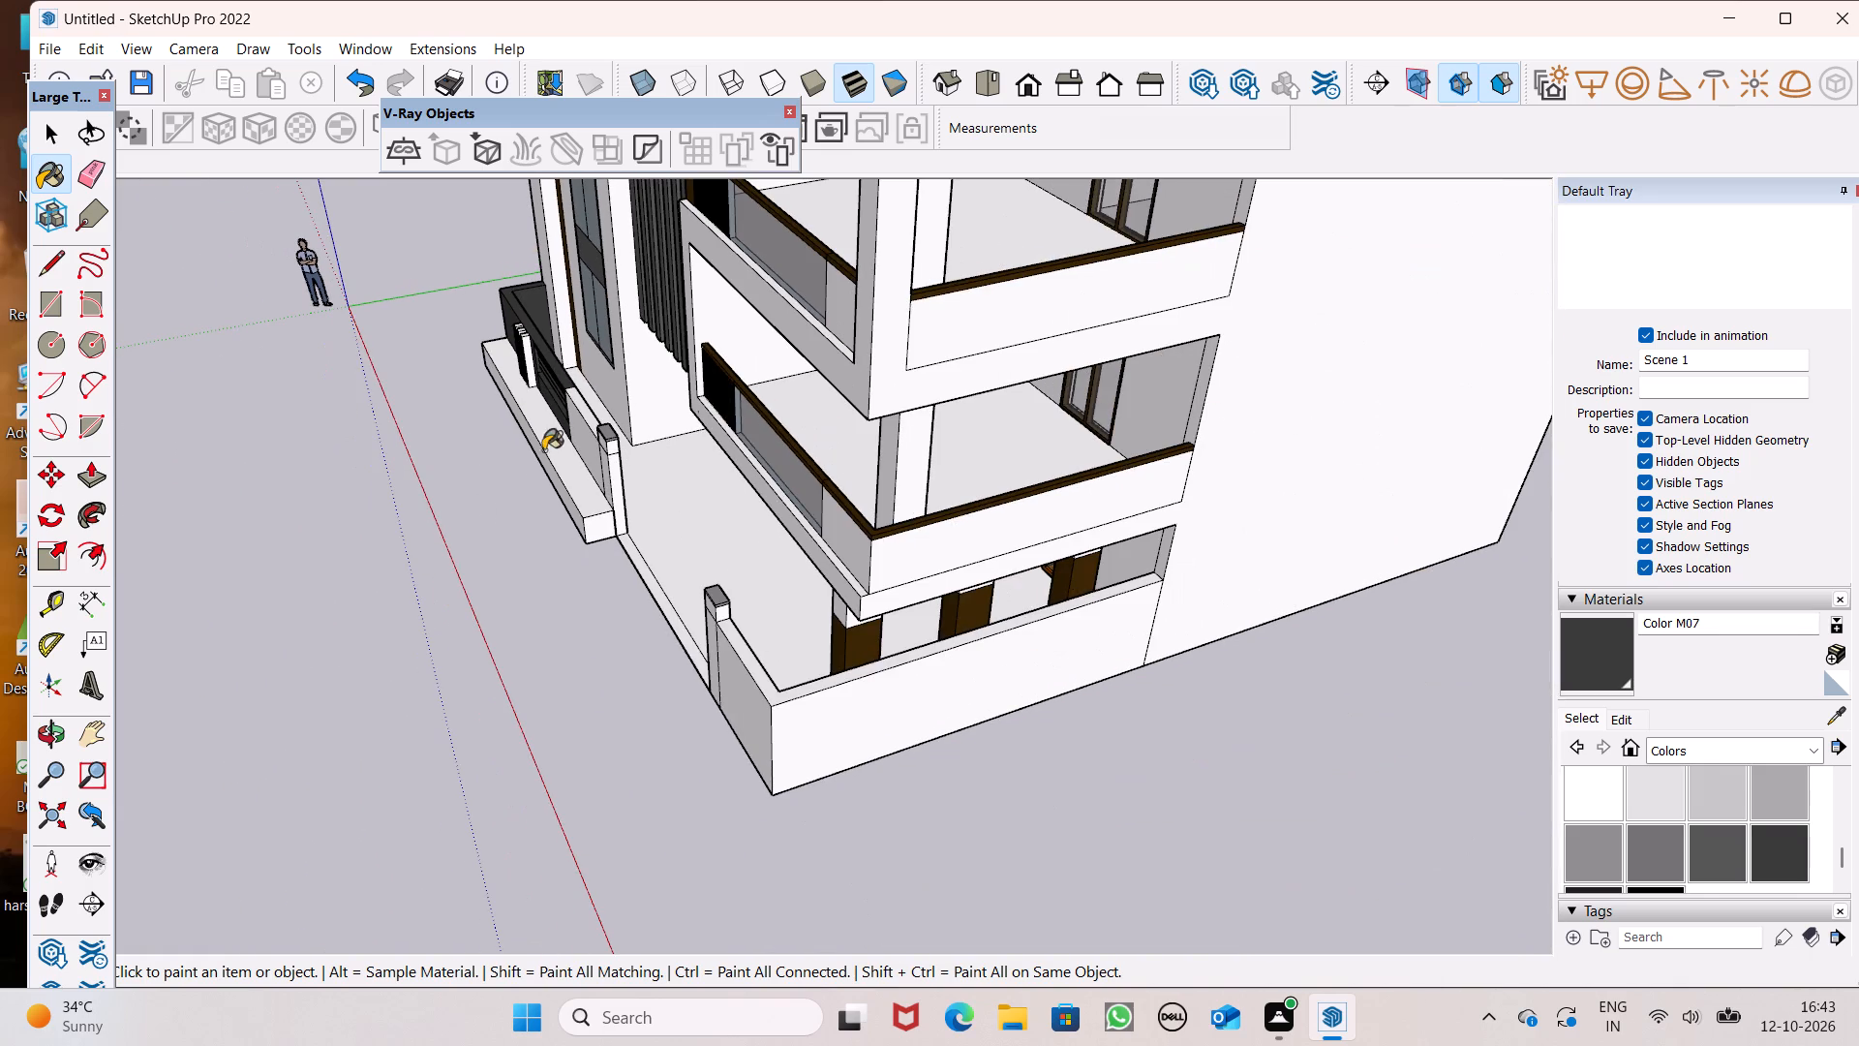
scroll(534, 447, down, 5)
scroll(628, 506, up, 1)
middle_drag(628, 506, 1060, 281)
scroll(1016, 437, down, 9)
middle_drag(1014, 484, 1180, 569)
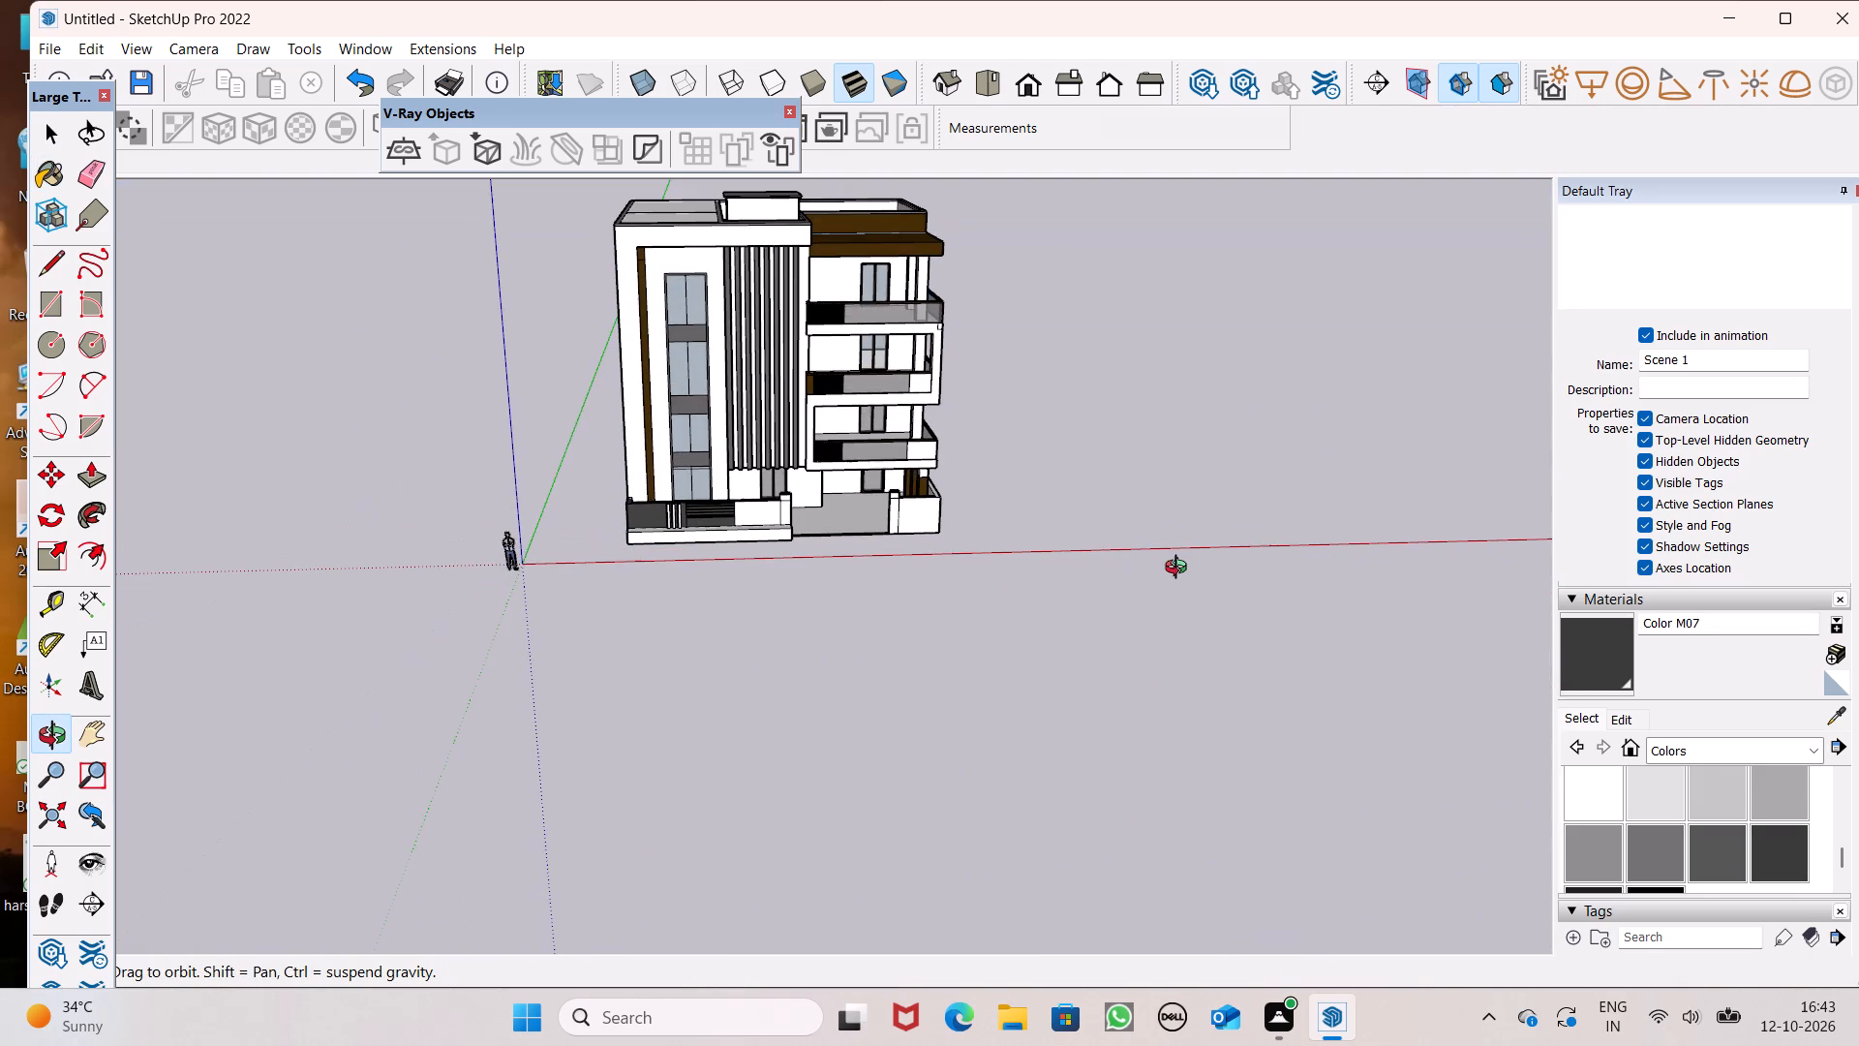
Examine the building's front facade, balconies and boundary wall from eye level and from above.
middle_drag(1180, 569, 1131, 477)
scroll(858, 493, up, 7)
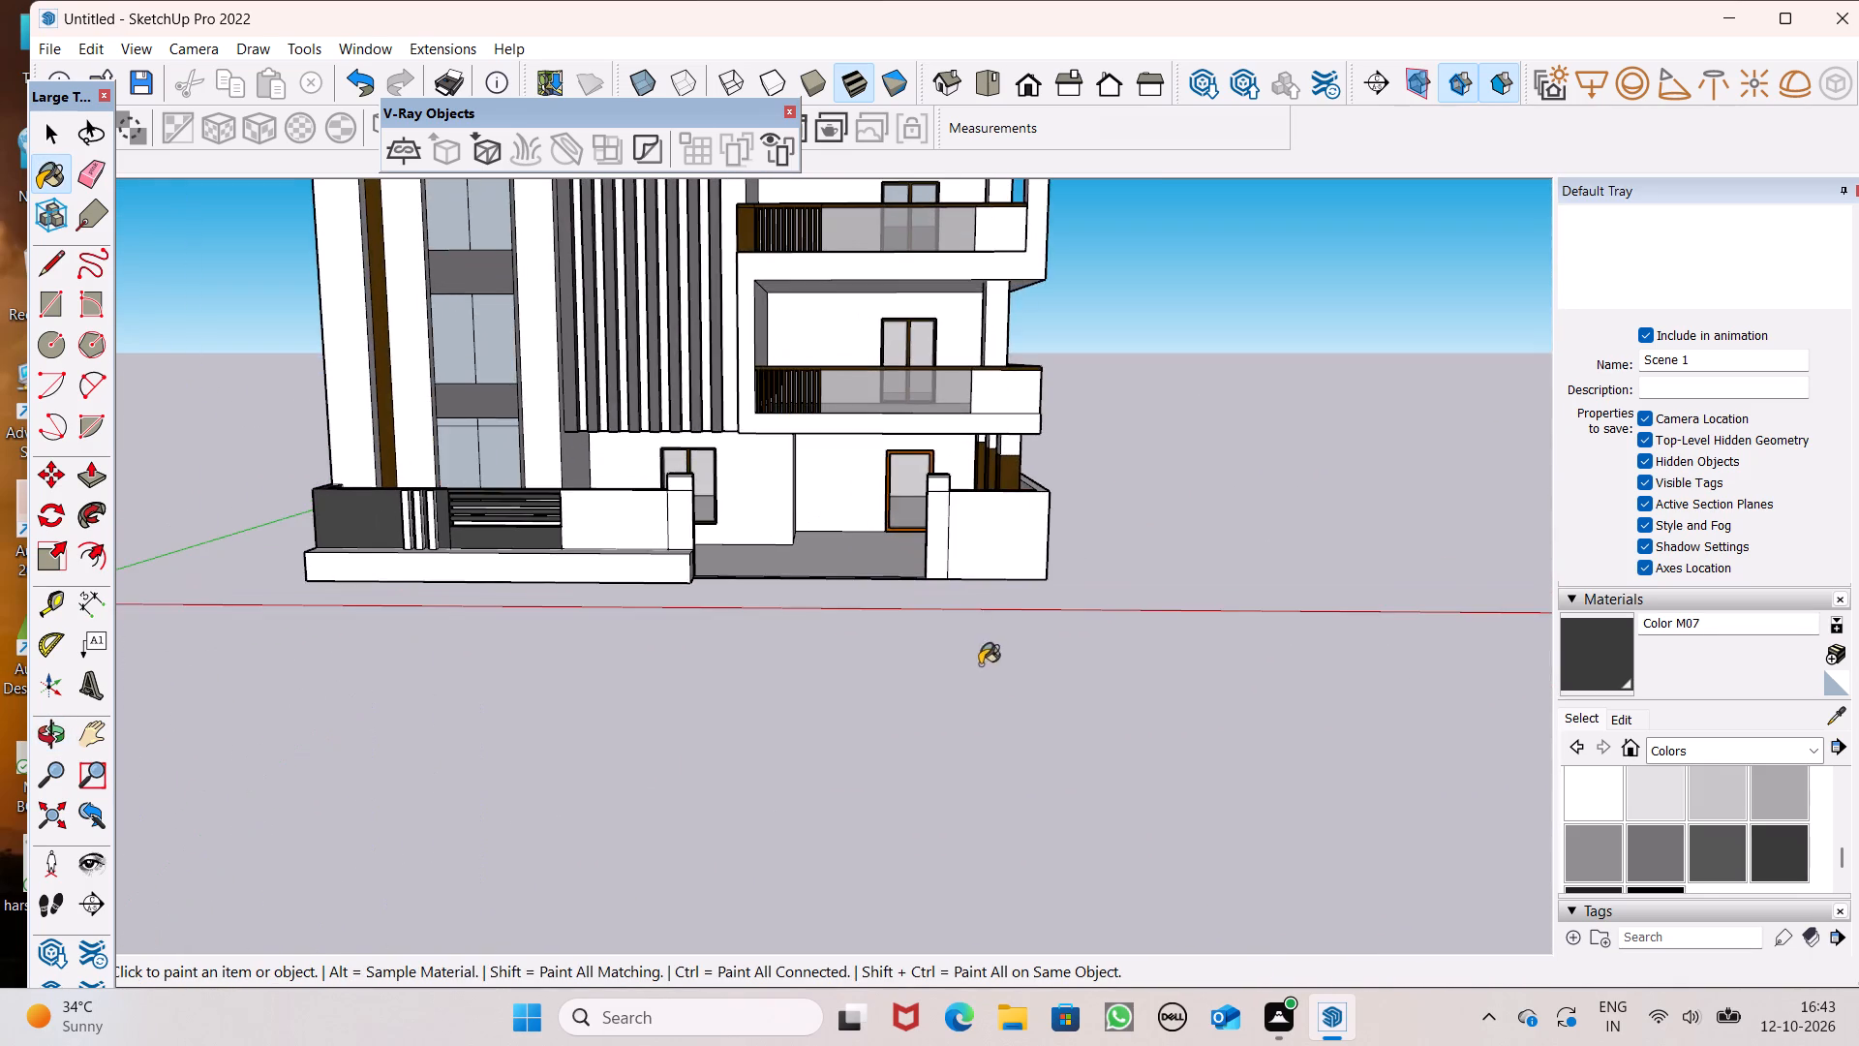
middle_drag(971, 663, 957, 754)
key(space)
scroll(945, 596, down, 4)
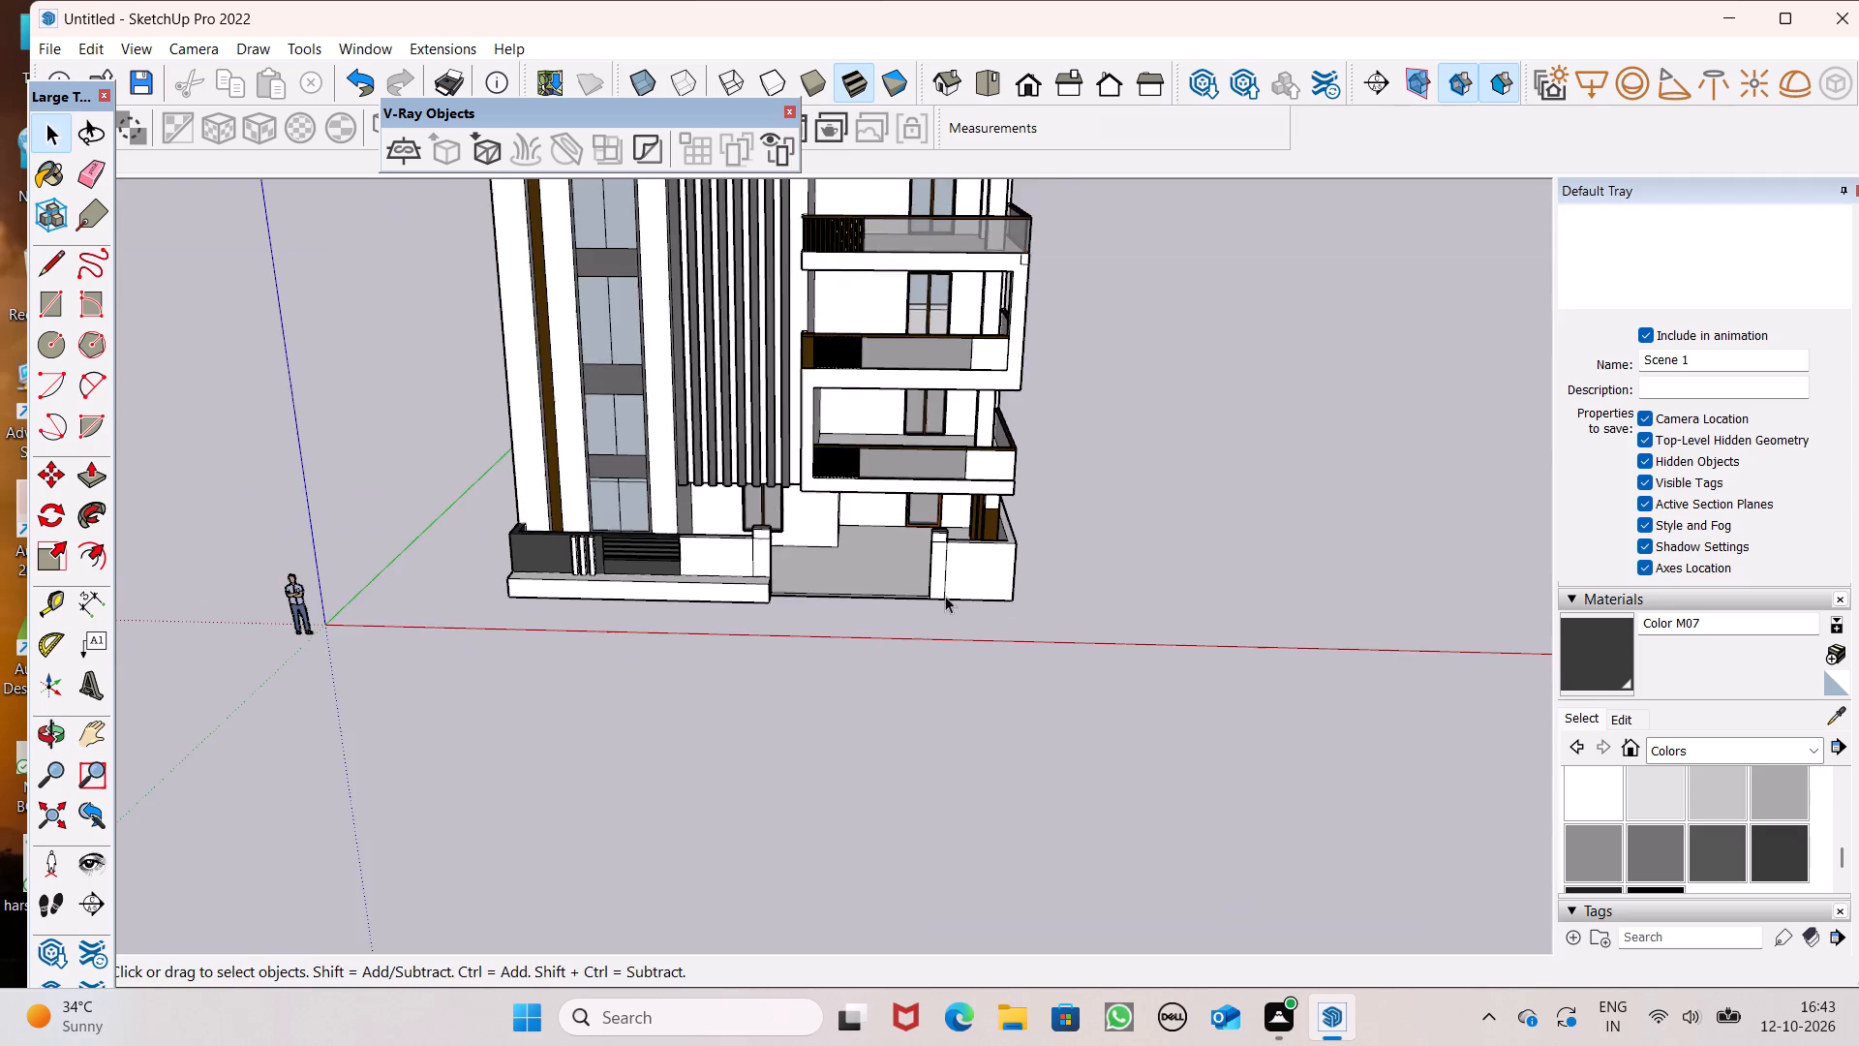
middle_drag(1058, 644, 1113, 478)
scroll(1091, 594, down, 4)
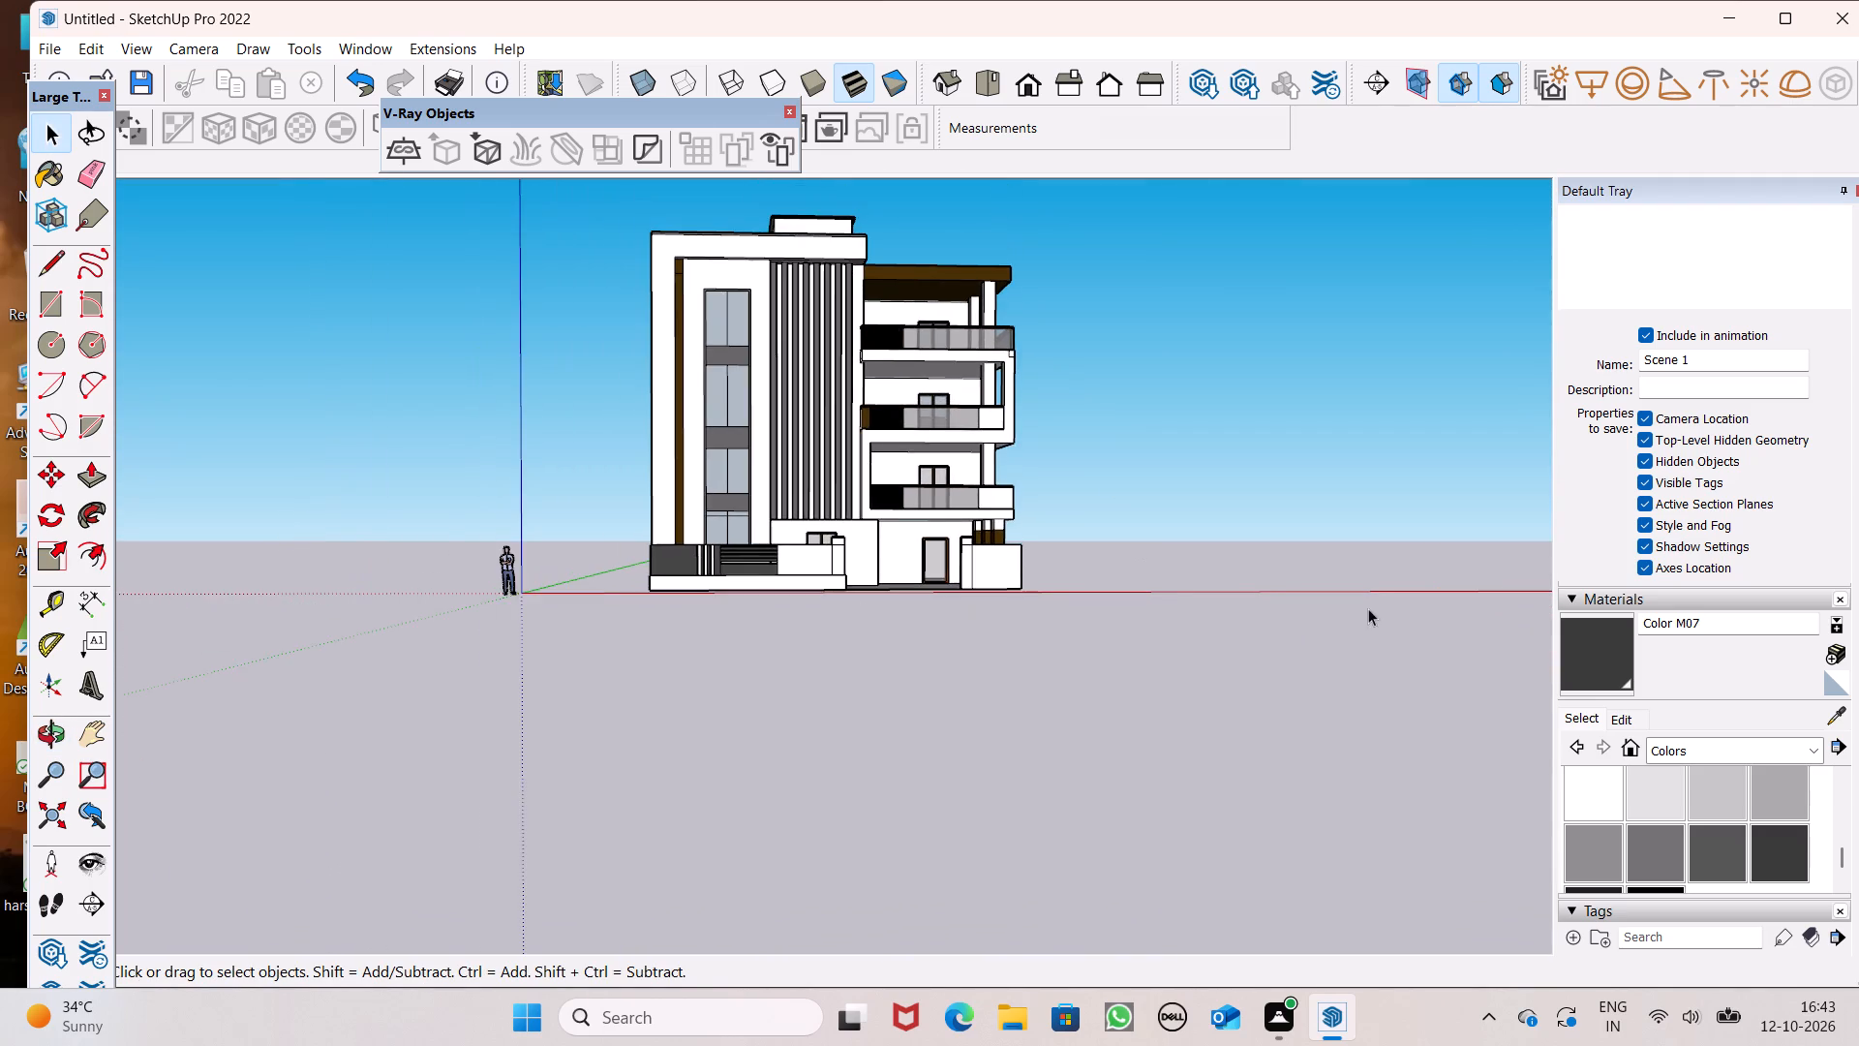
scroll(1373, 591, up, 7)
scroll(1168, 546, down, 3)
middle_drag(1340, 593, 1333, 808)
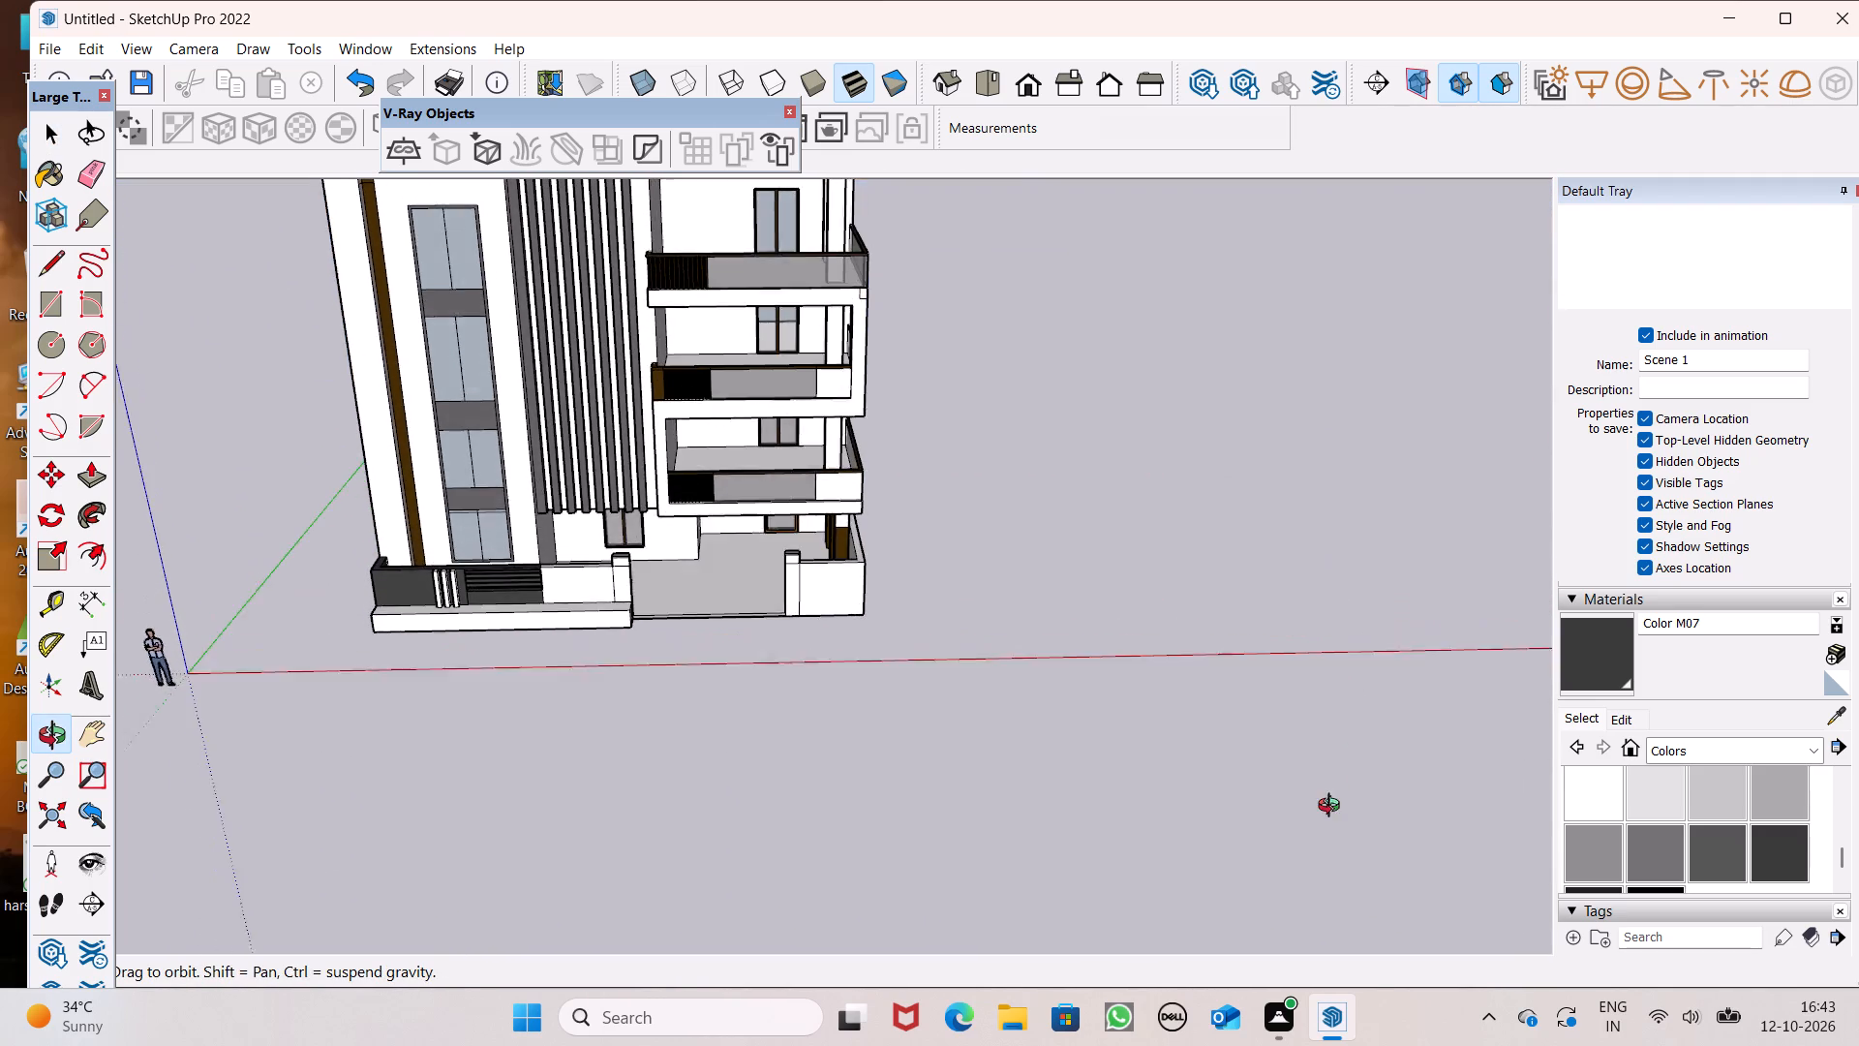
middle_drag(1333, 808, 1330, 816)
scroll(1355, 684, up, 6)
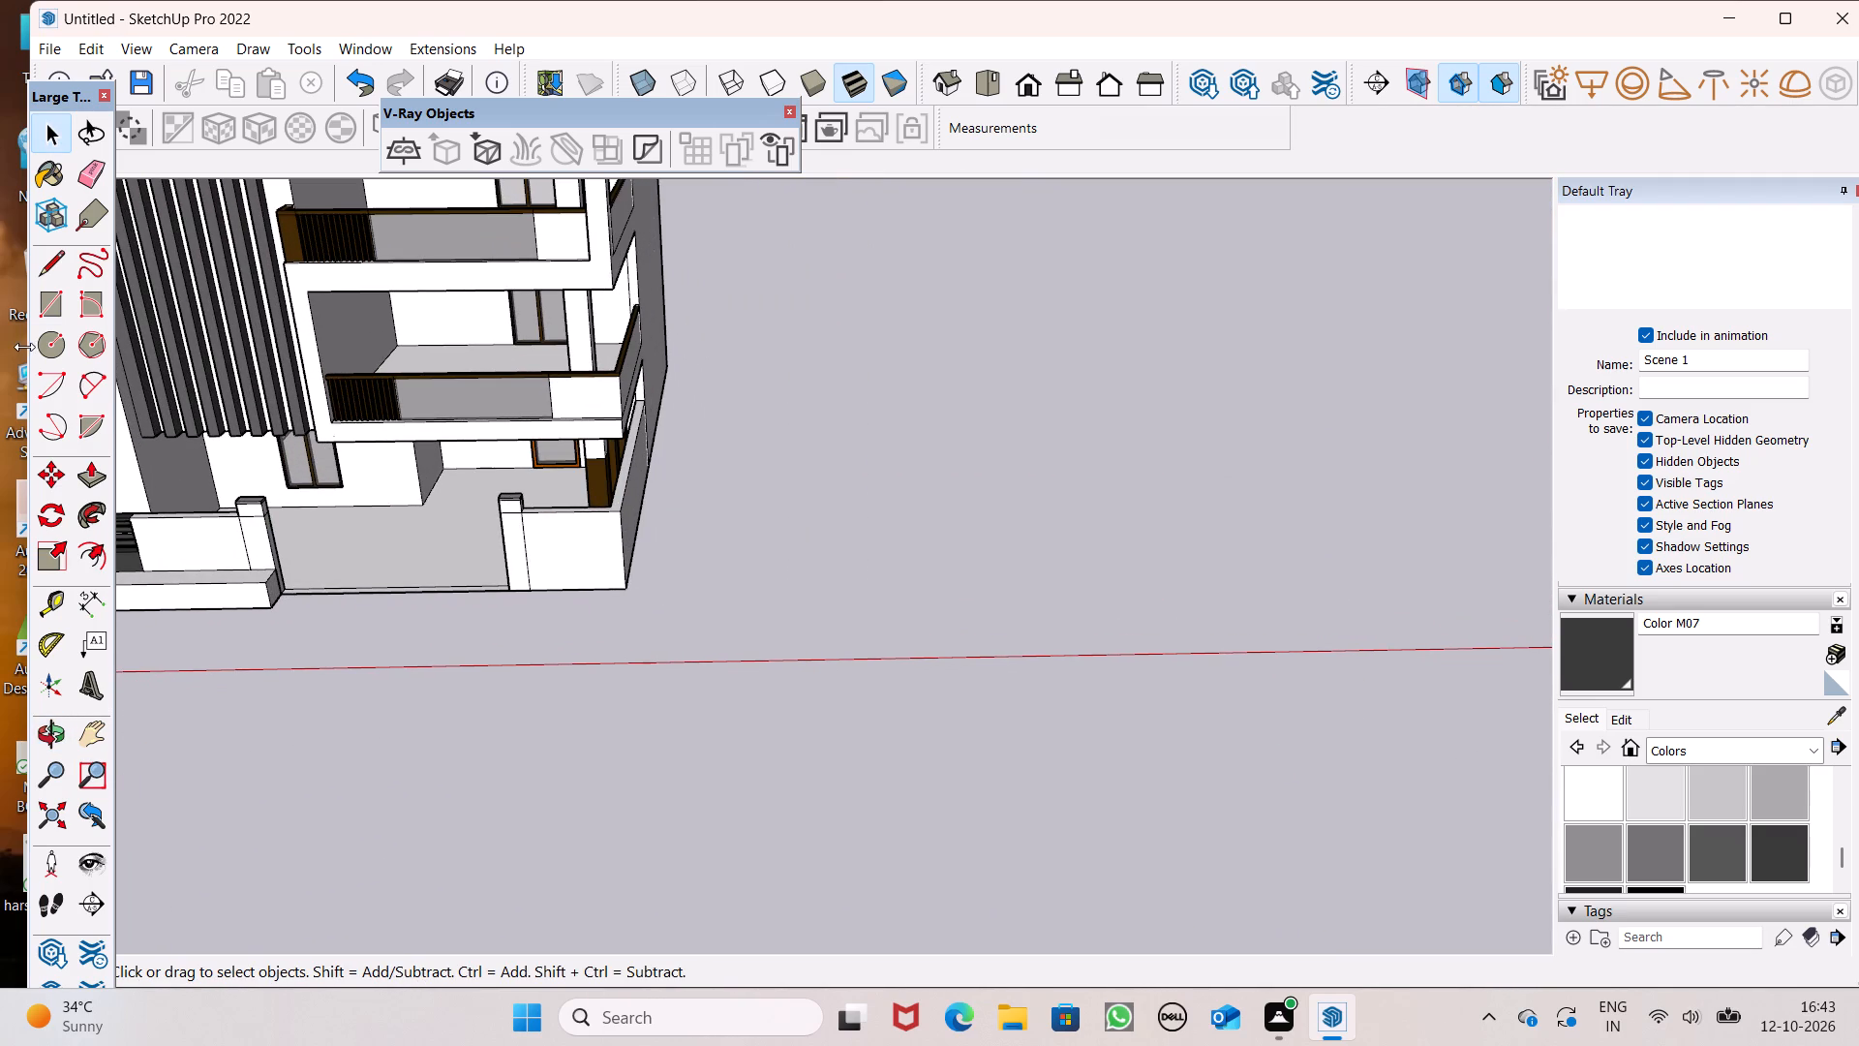
Draw a vertical rectangle about 8'9" wide and 4'7" high on the open ground beside the building.
click(49, 295)
middle_drag(698, 656, 716, 527)
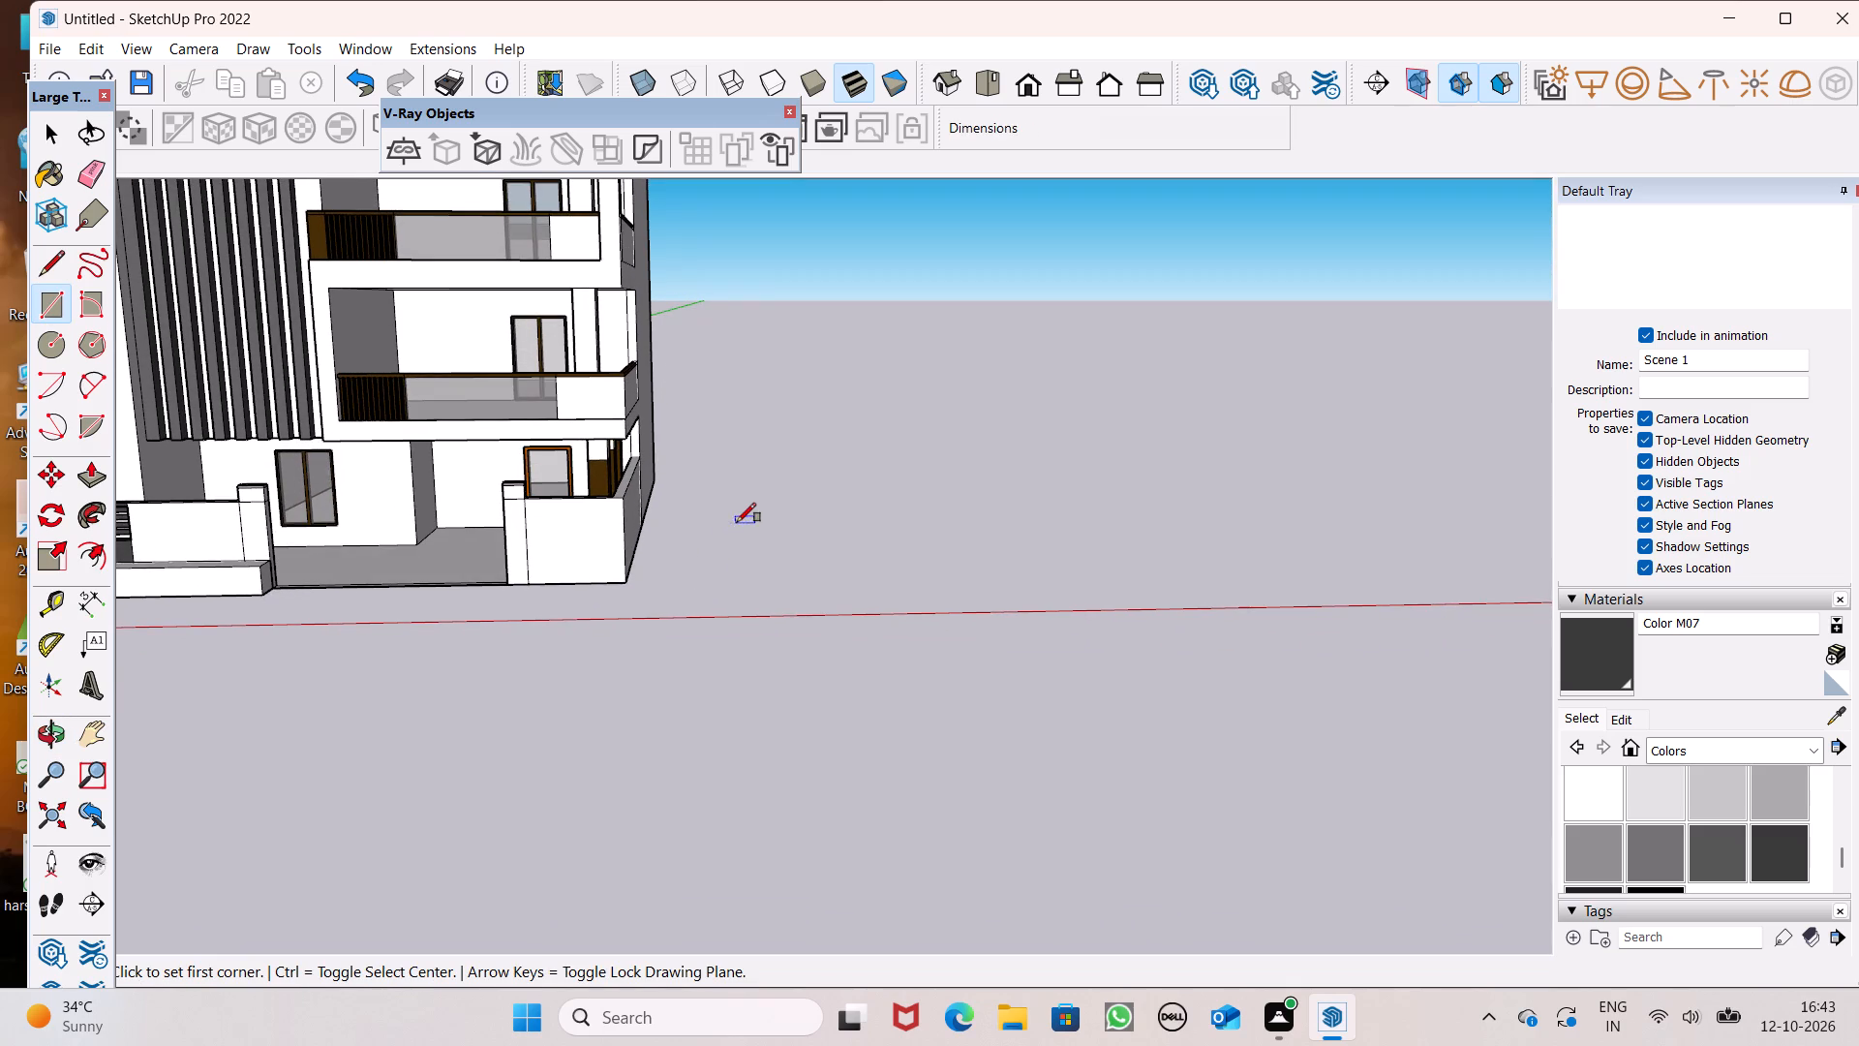
middle_drag(760, 628, 761, 512)
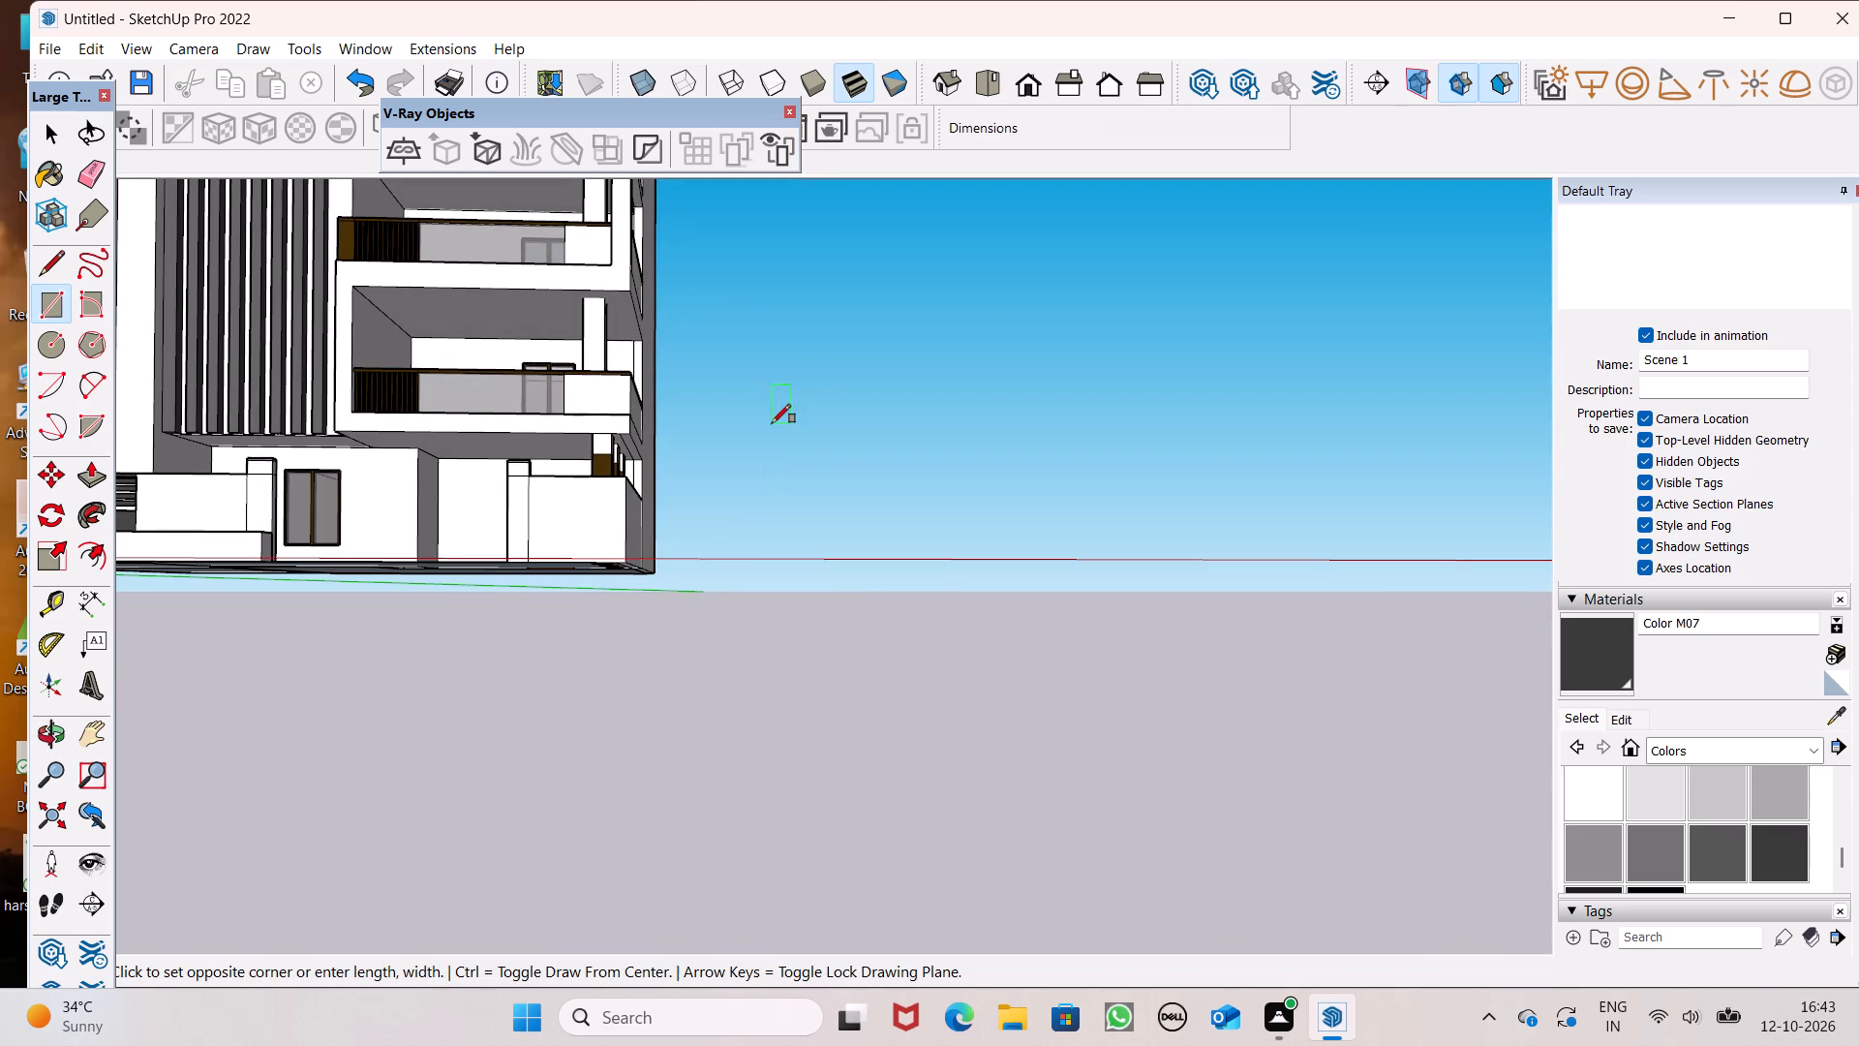
click(772, 423)
scroll(926, 499, up, 7)
middle_drag(933, 573, 942, 666)
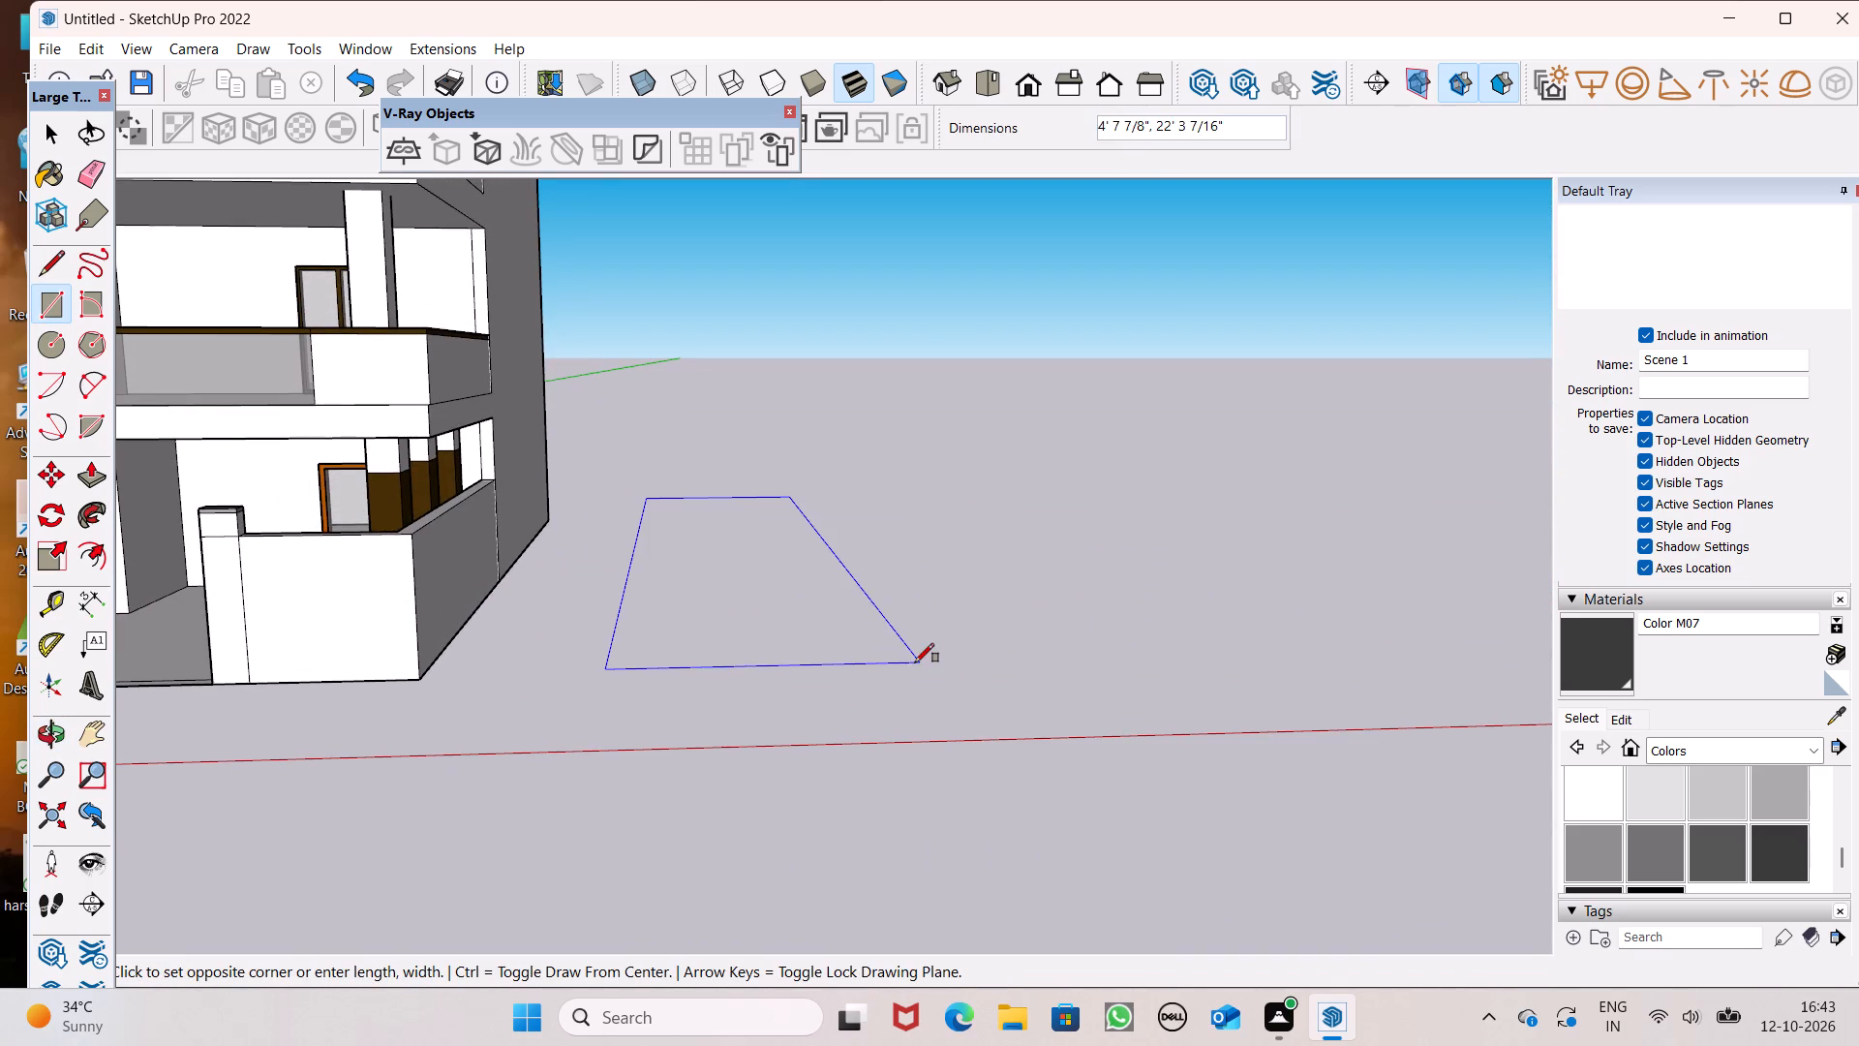
click(916, 355)
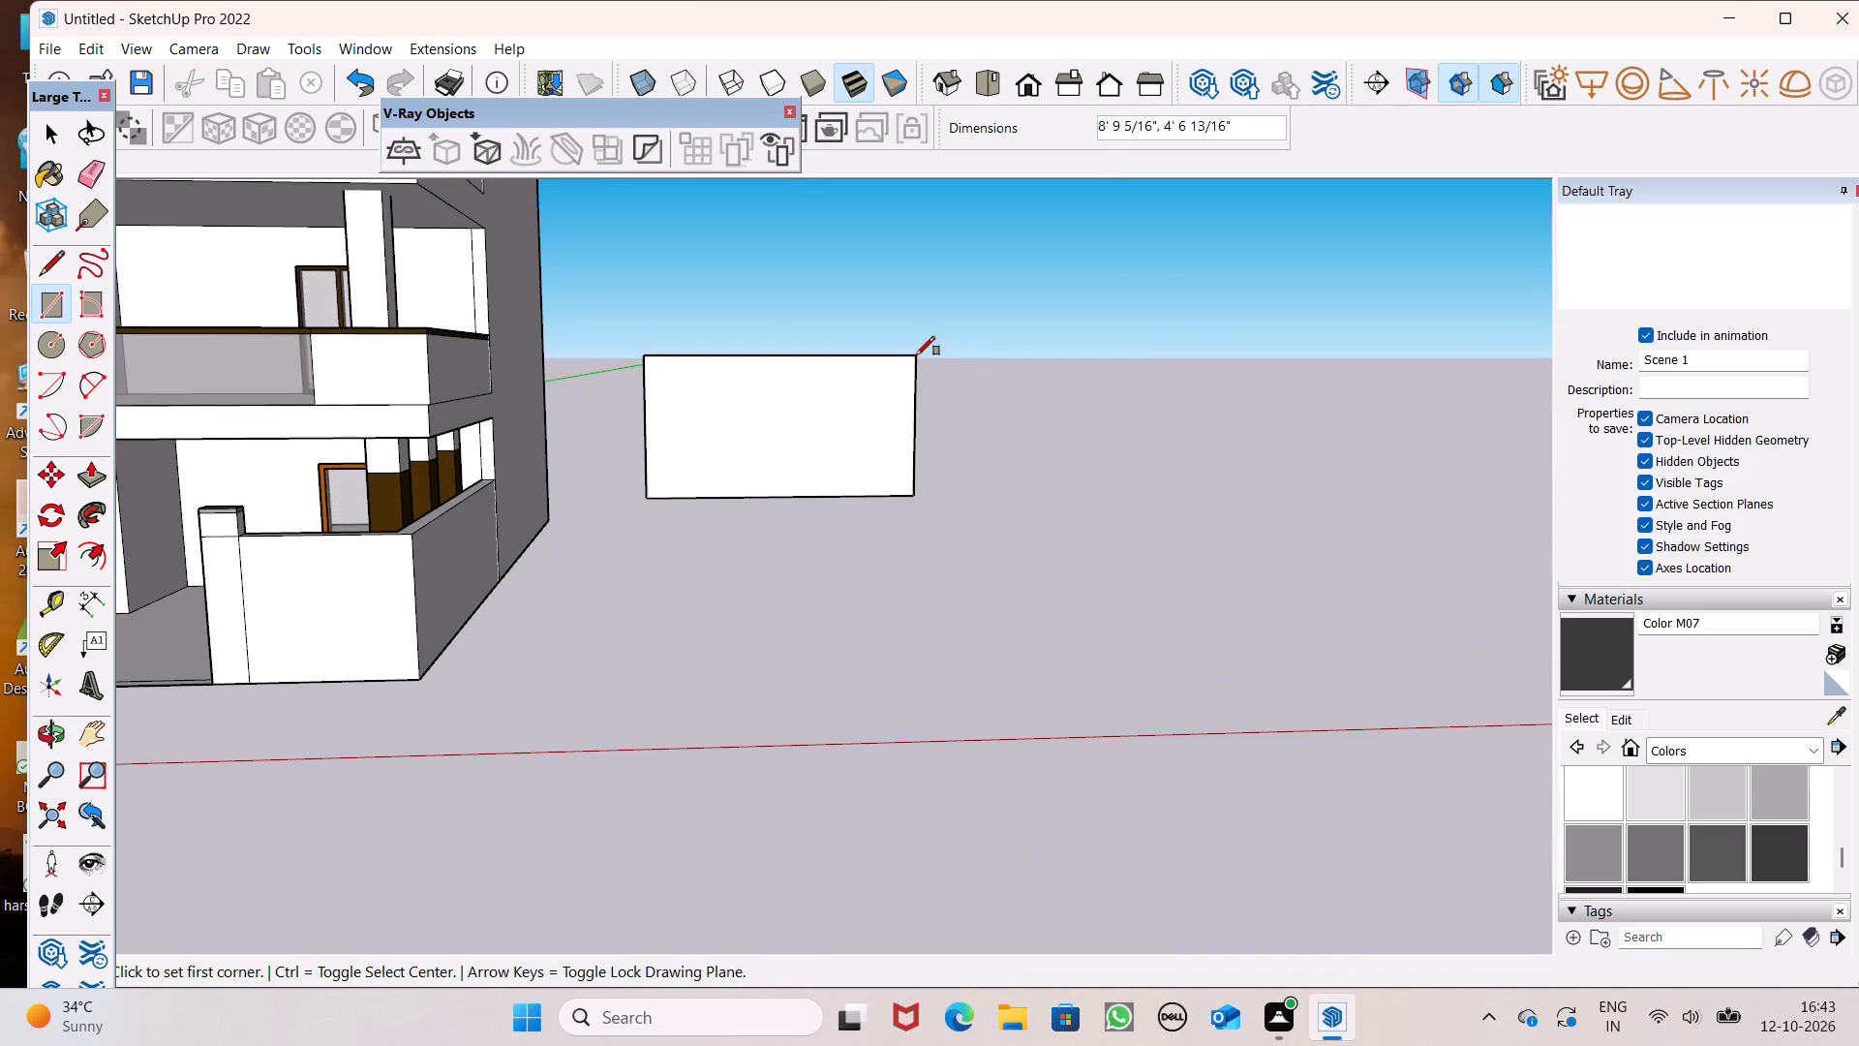
Move the whole rectangle about 22' forward so it stands free in front of the building's boundary wall line.
key(space)
double_click(867, 445)
key(m)
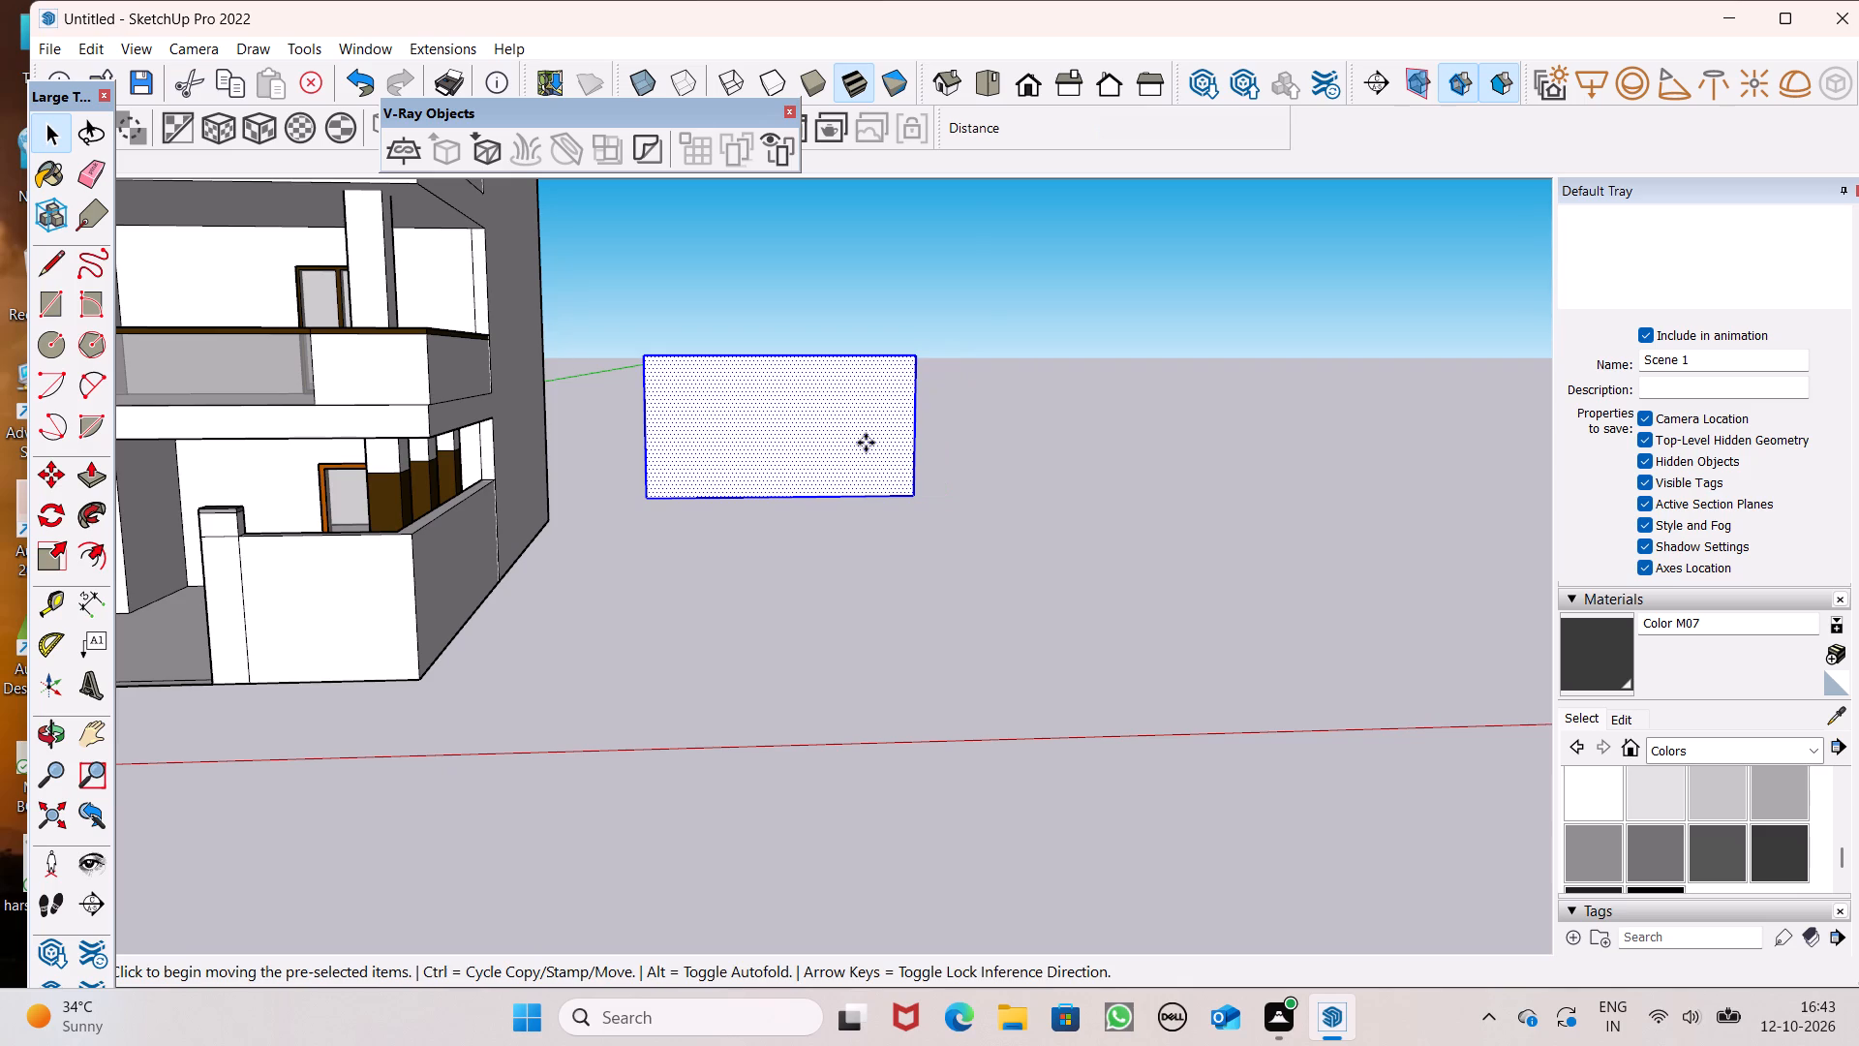
key(Return)
drag(865, 446, 1097, 548)
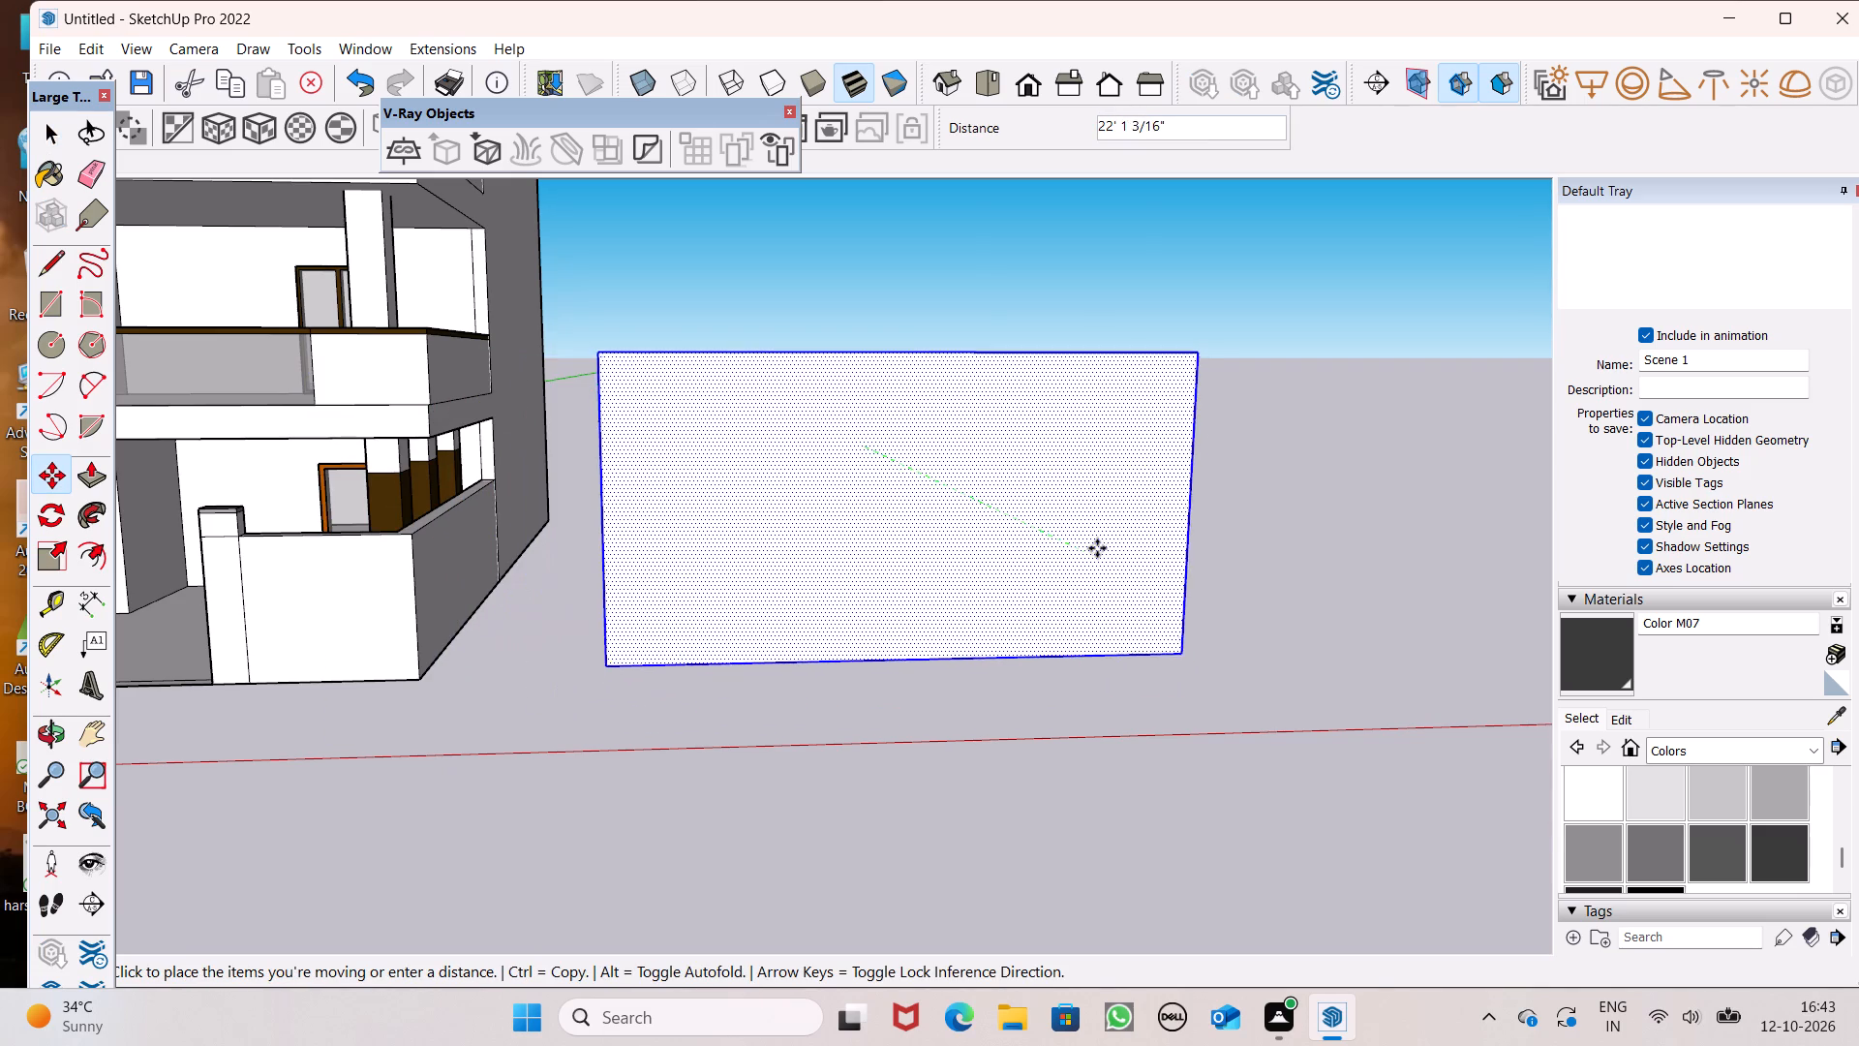
drag(1097, 548, 1102, 548)
key(space)
click(862, 729)
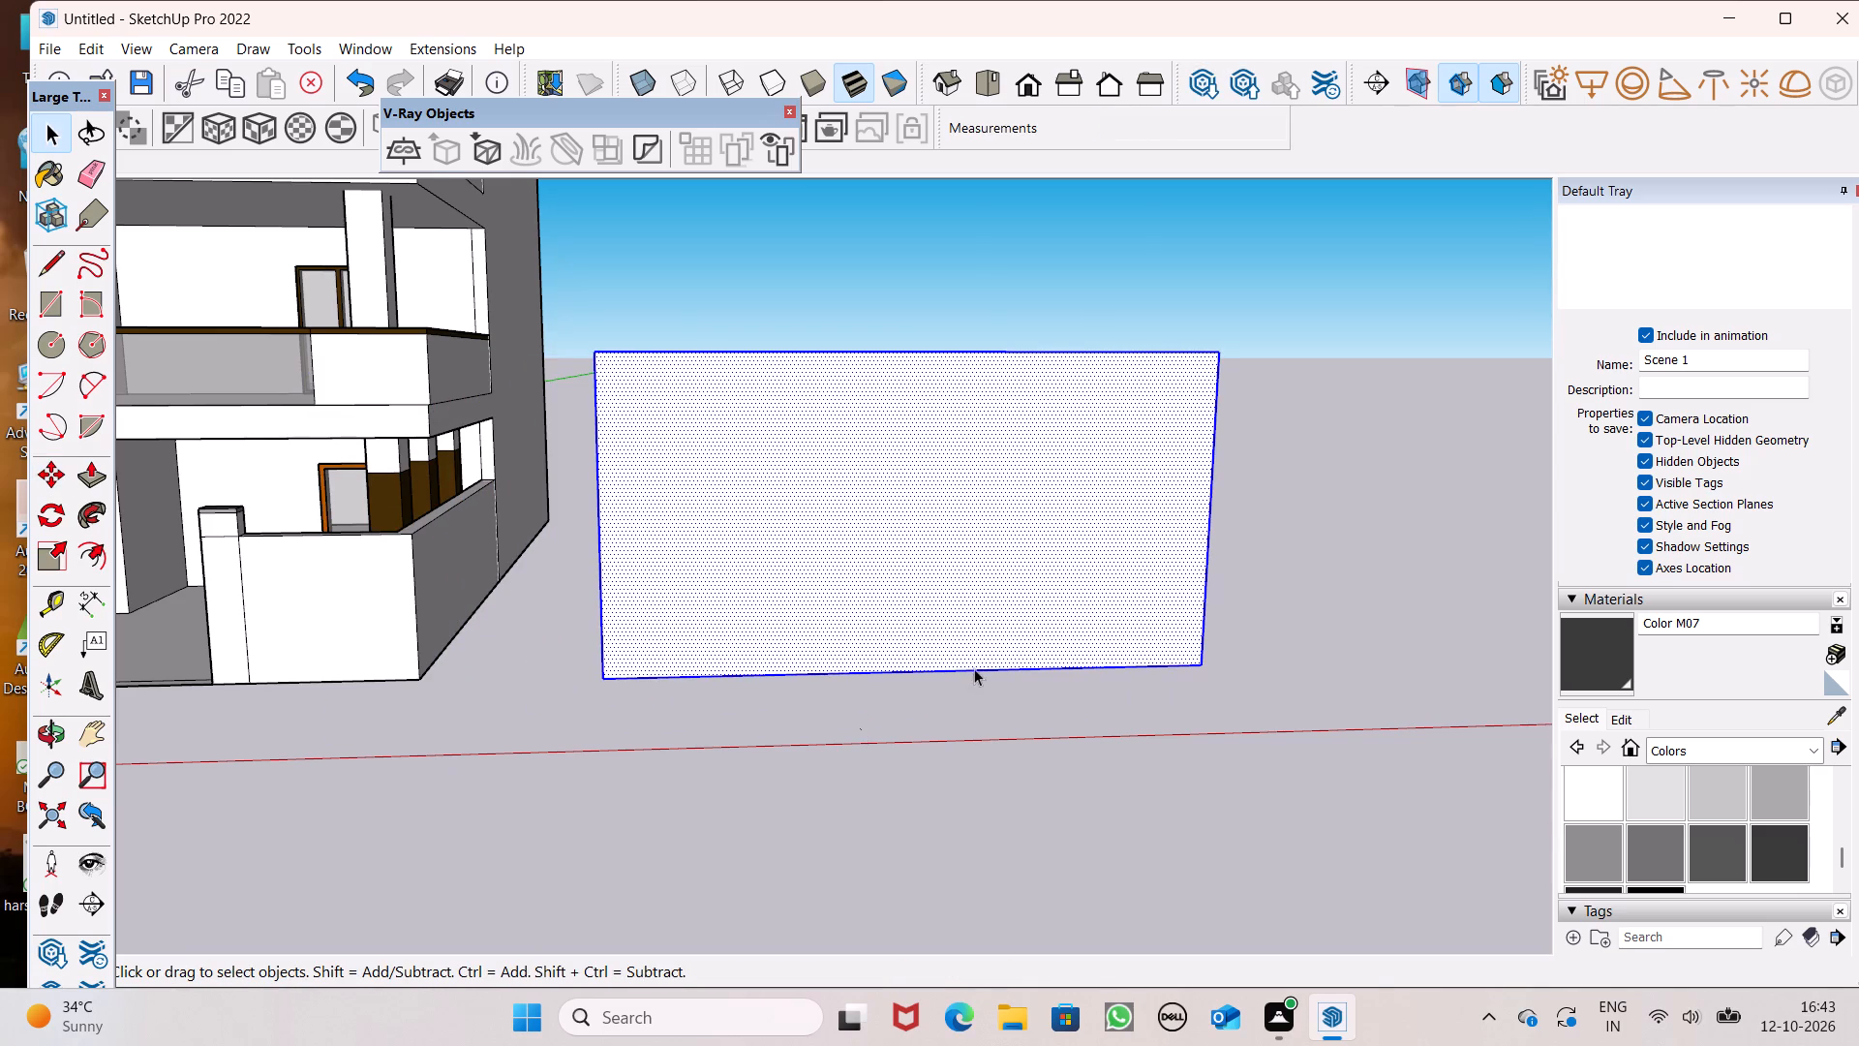
Push/Pull the freestanding rectangle's rear face to make a 4" thick panel.
scroll(975, 666, down, 2)
scroll(1096, 630, down, 5)
middle_drag(1119, 638, 1005, 698)
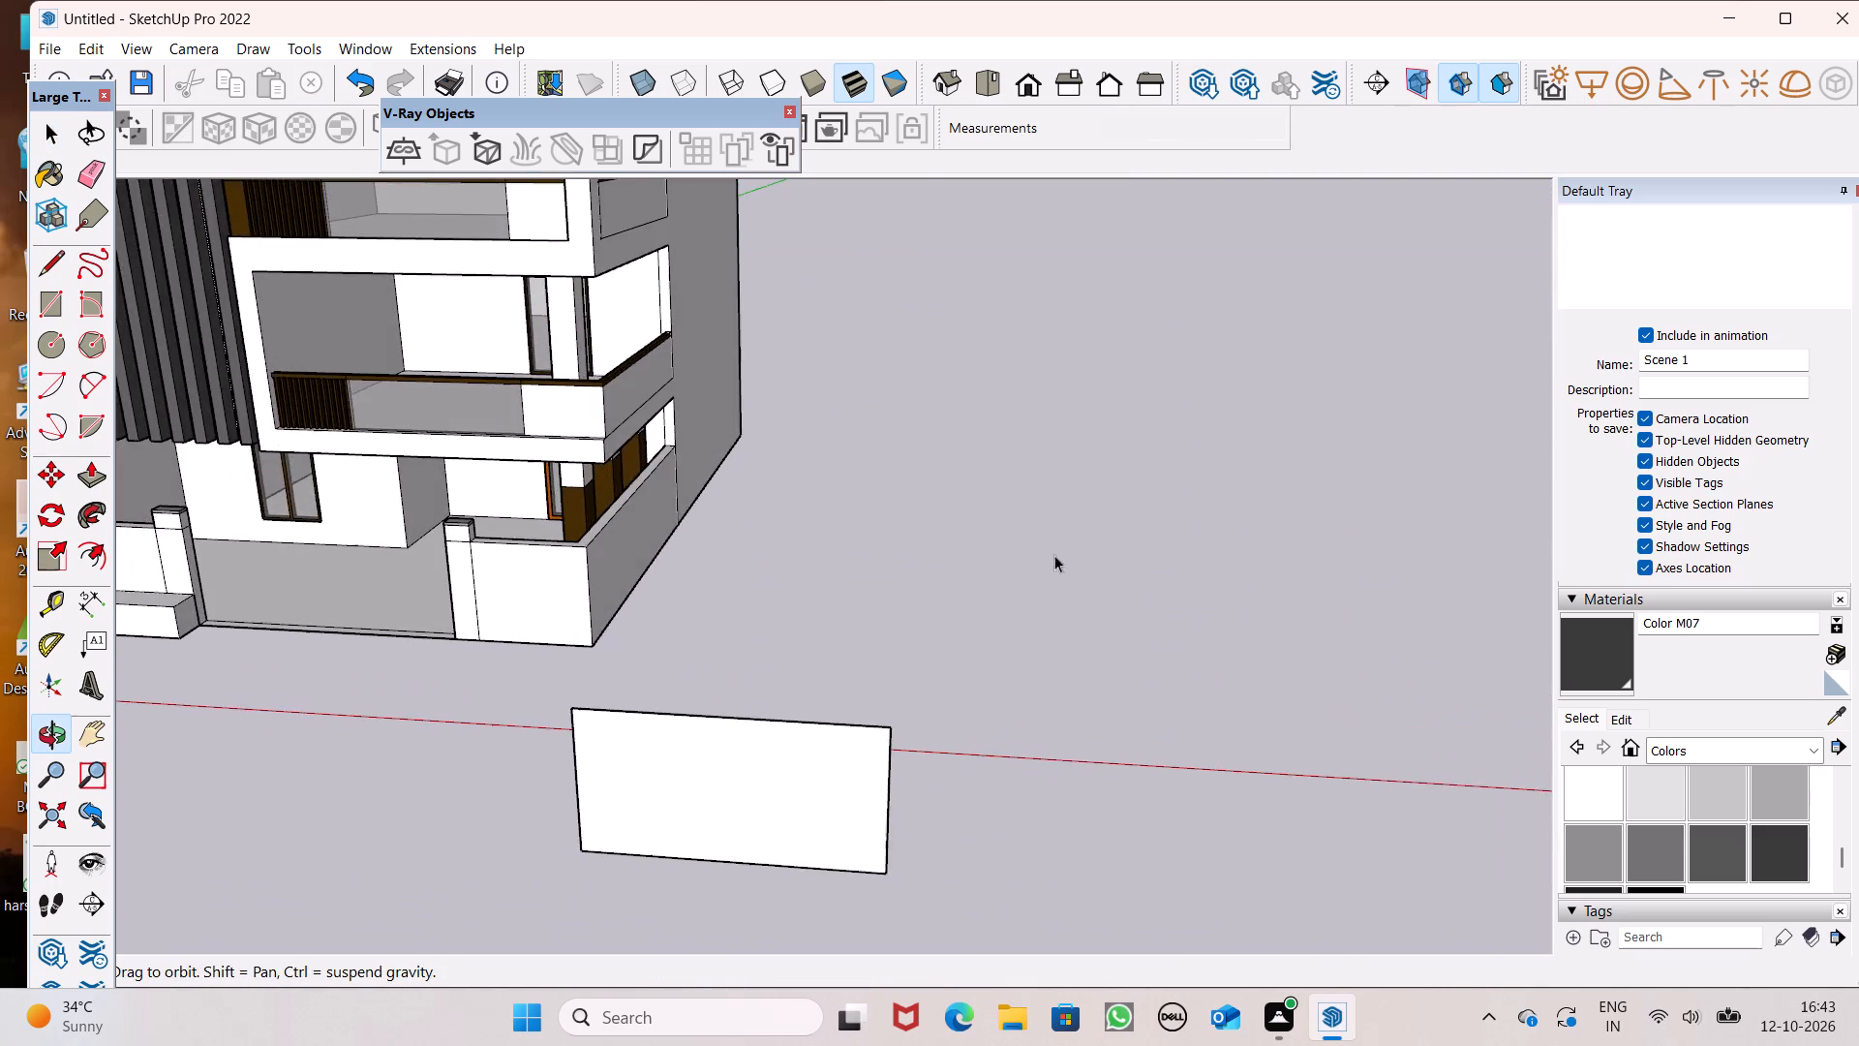
scroll(1094, 512, down, 3)
middle_drag(1067, 672, 830, 743)
scroll(863, 639, up, 1)
scroll(992, 545, down, 4)
middle_drag(932, 637, 923, 691)
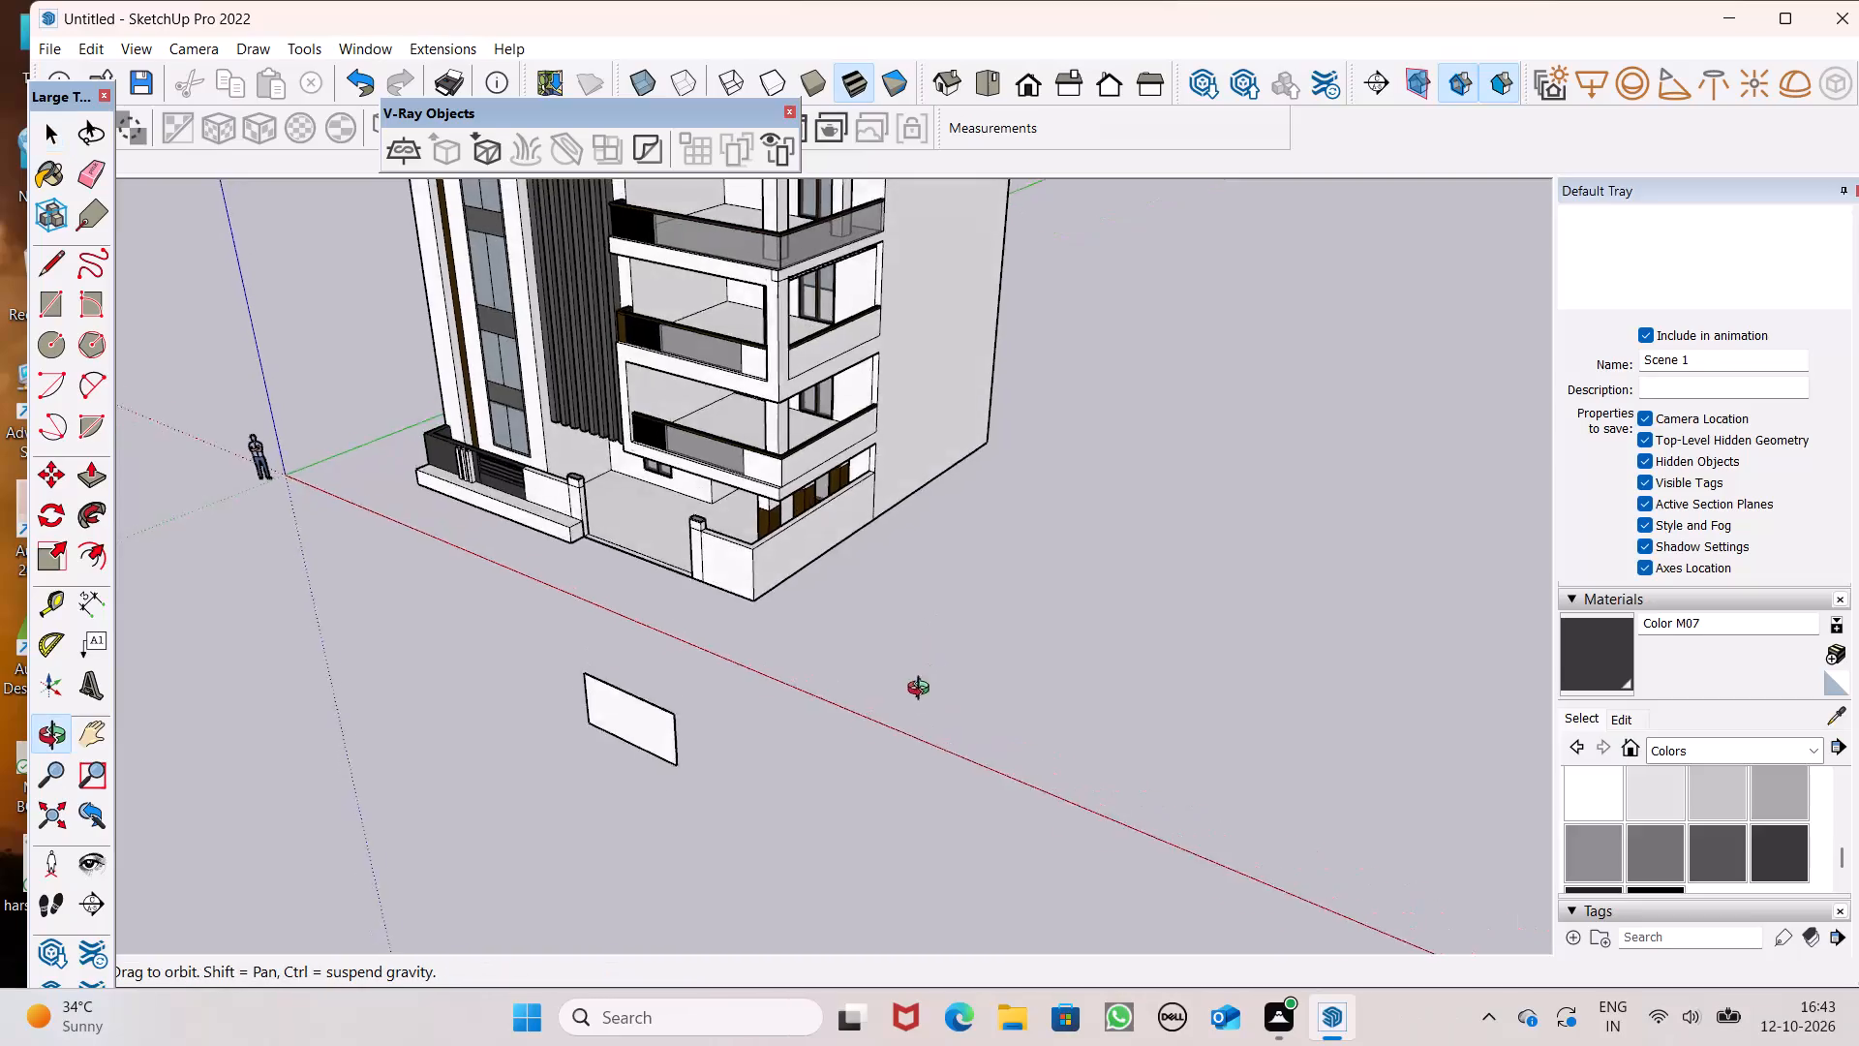
middle_drag(923, 691, 343, 660)
scroll(350, 578, up, 9)
scroll(271, 453, up, 2)
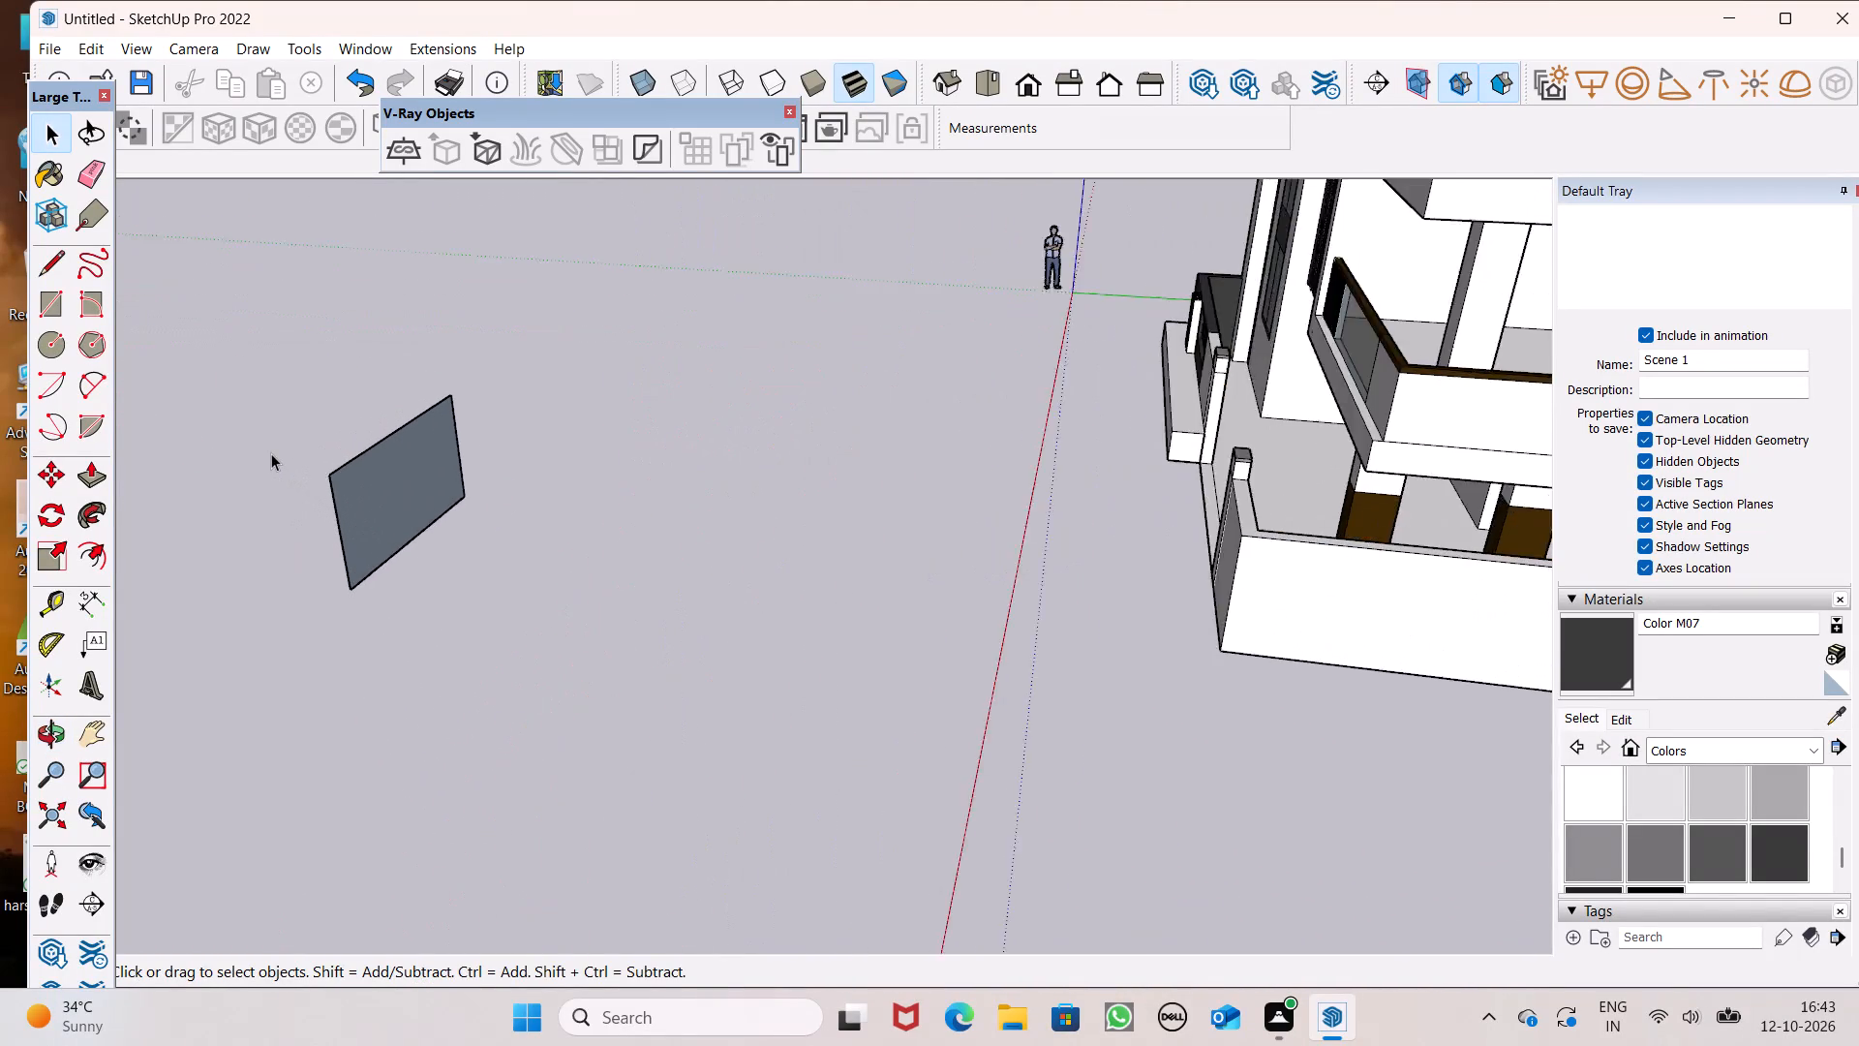
scroll(271, 453, up, 5)
click(96, 476)
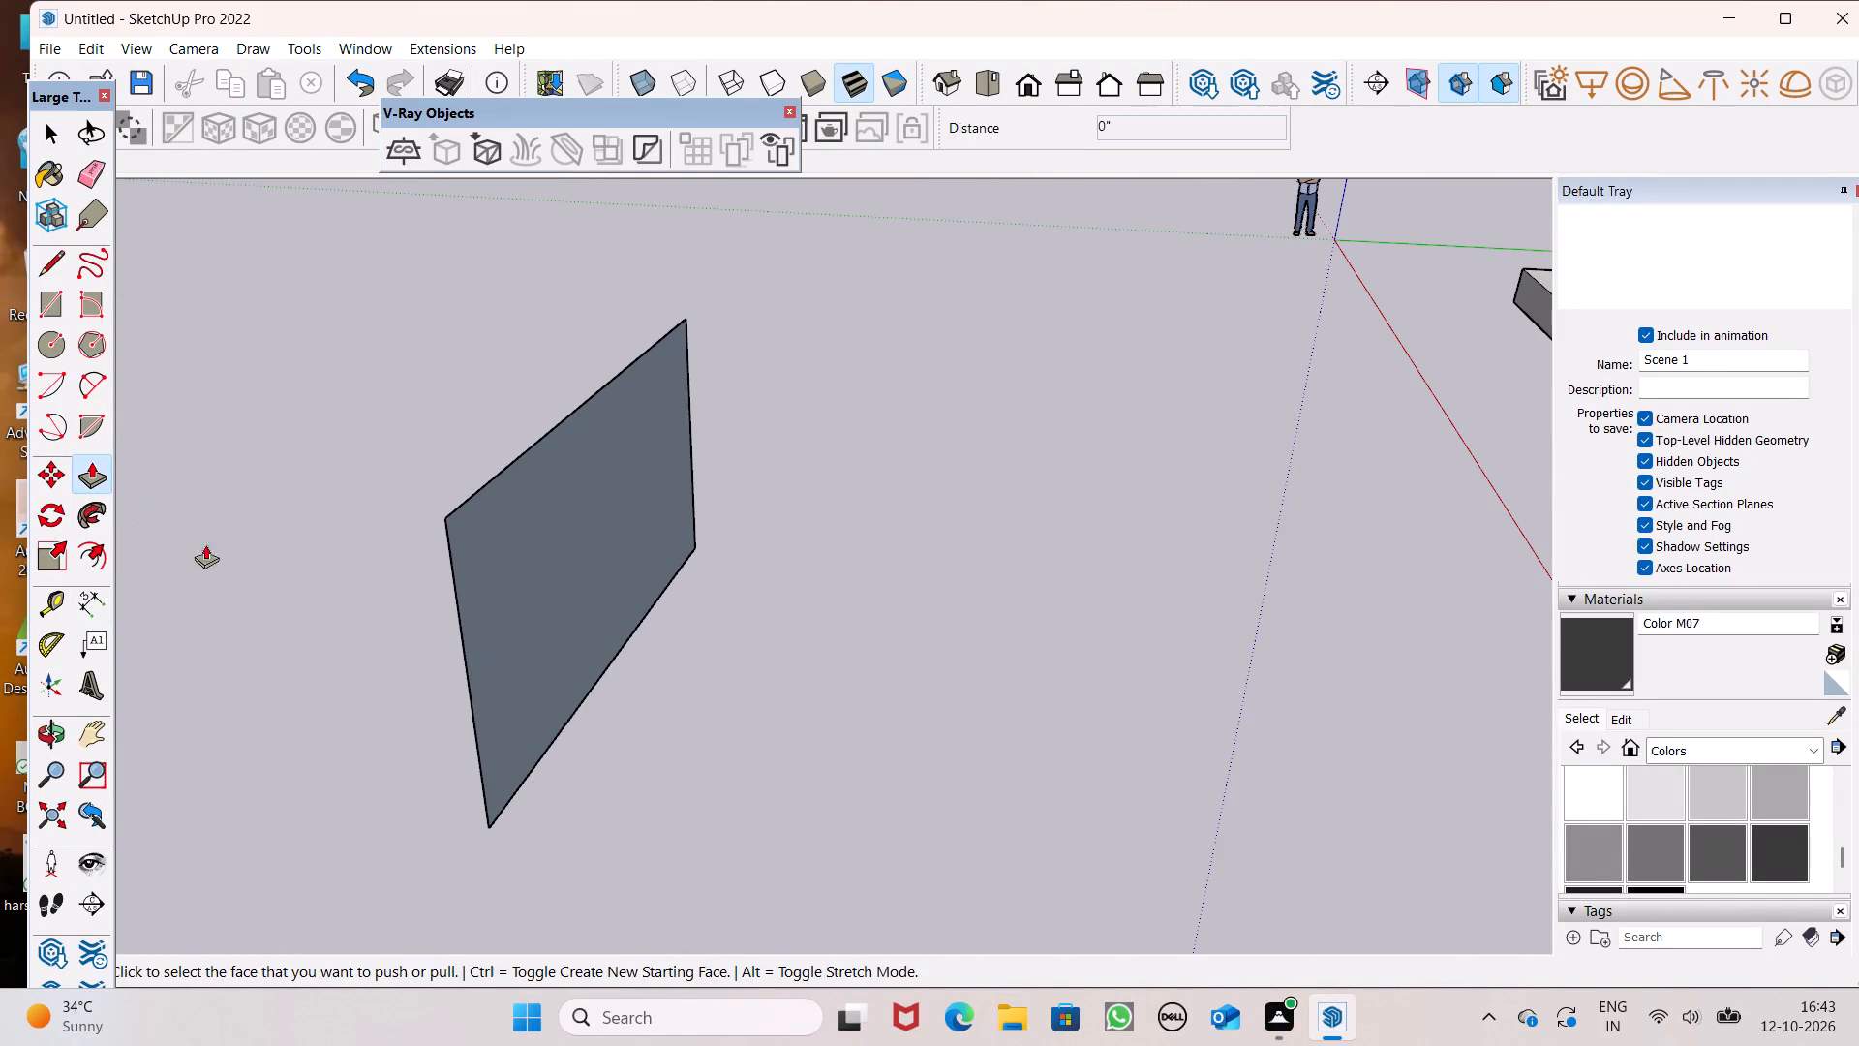
scroll(619, 630, up, 1)
drag(484, 623, 500, 630)
key(4)
key(shift+quotedbl)
key(Return)
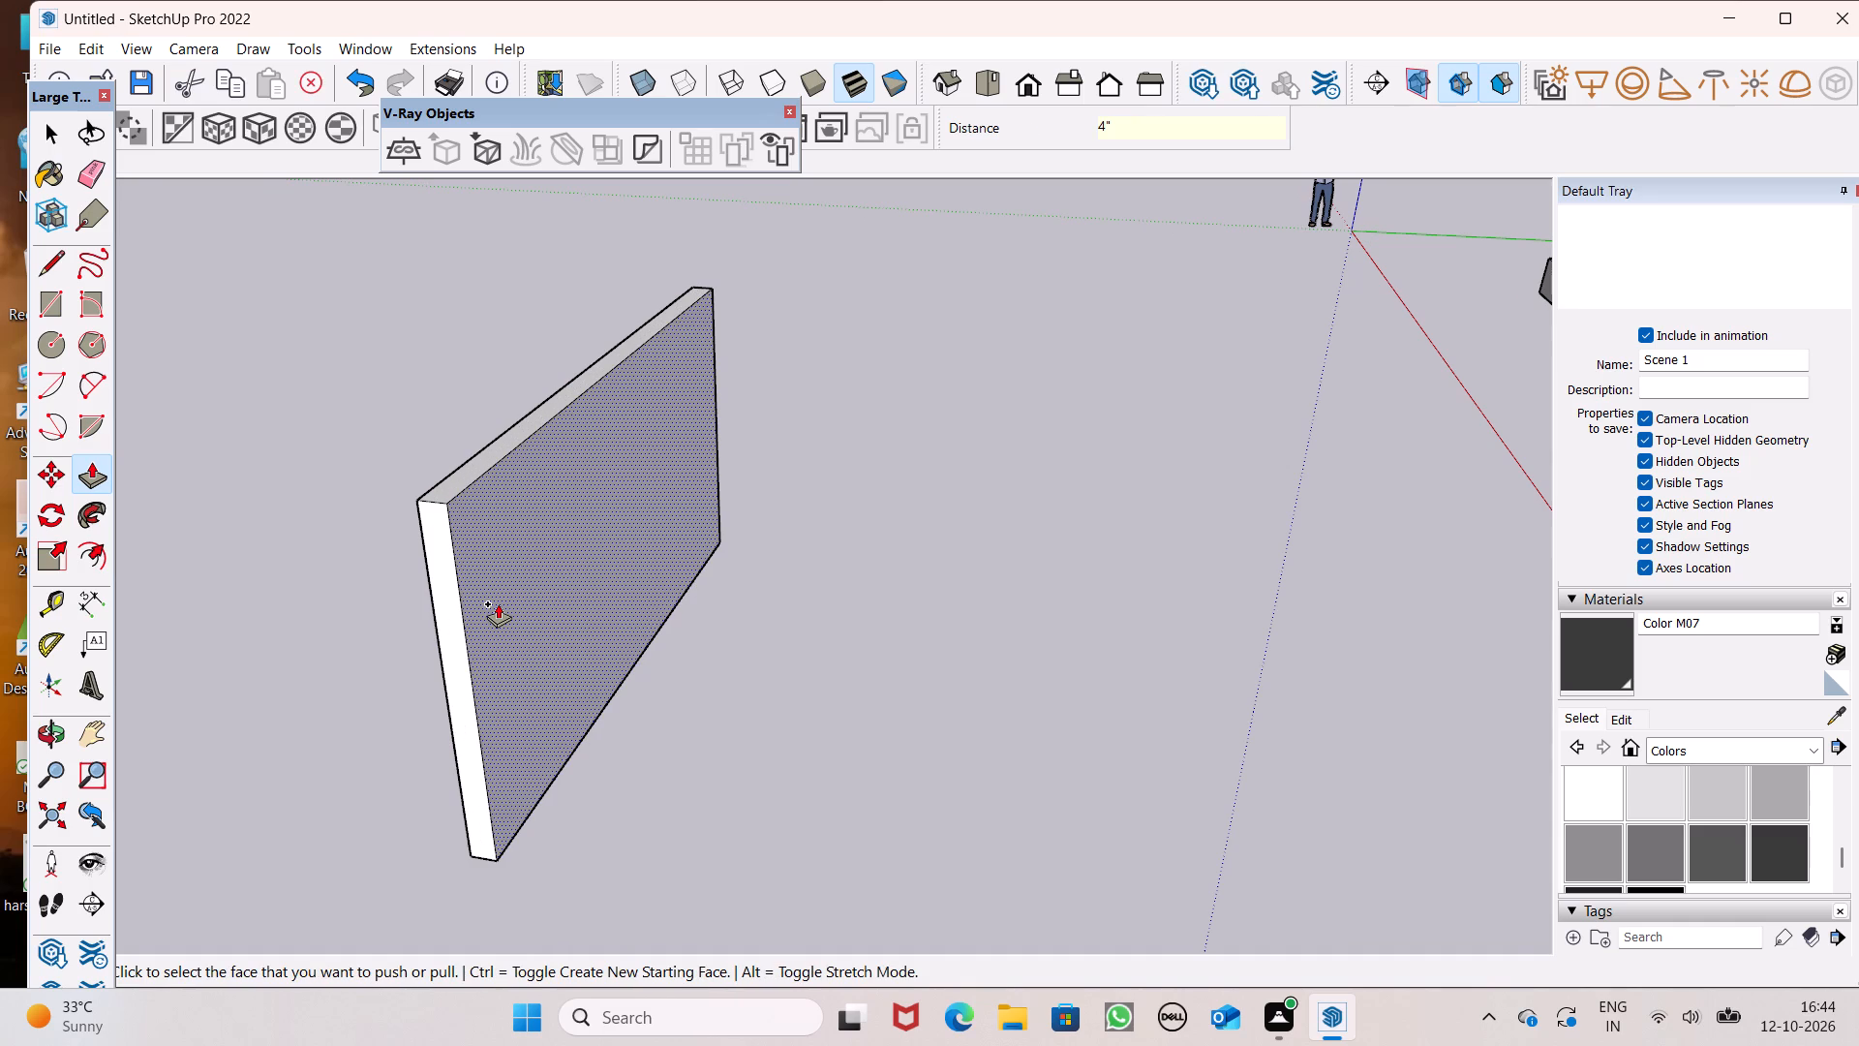
key(space)
Pick the dark brown Color C08 and paint the panel's large face toward the building with it.
scroll(731, 512, down, 3)
scroll(1693, 745, down, 1)
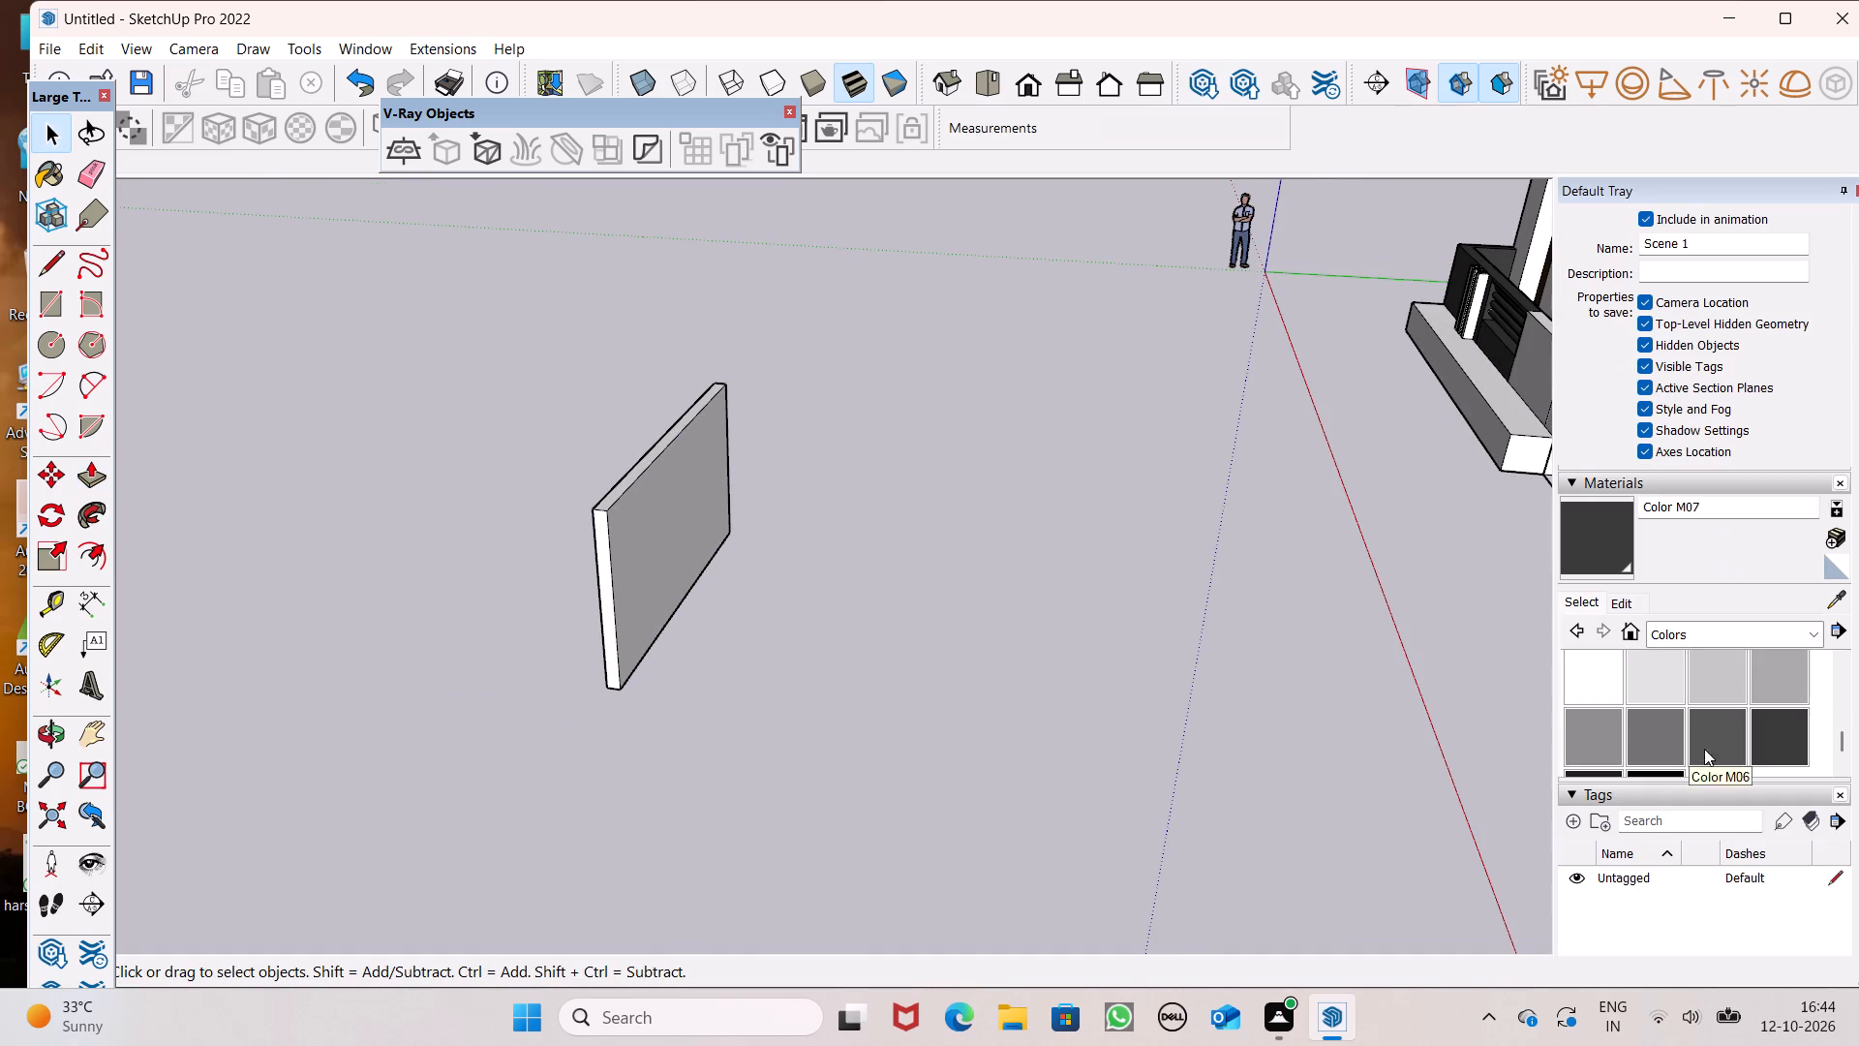
scroll(1733, 761, up, 2)
scroll(1735, 706, down, 1)
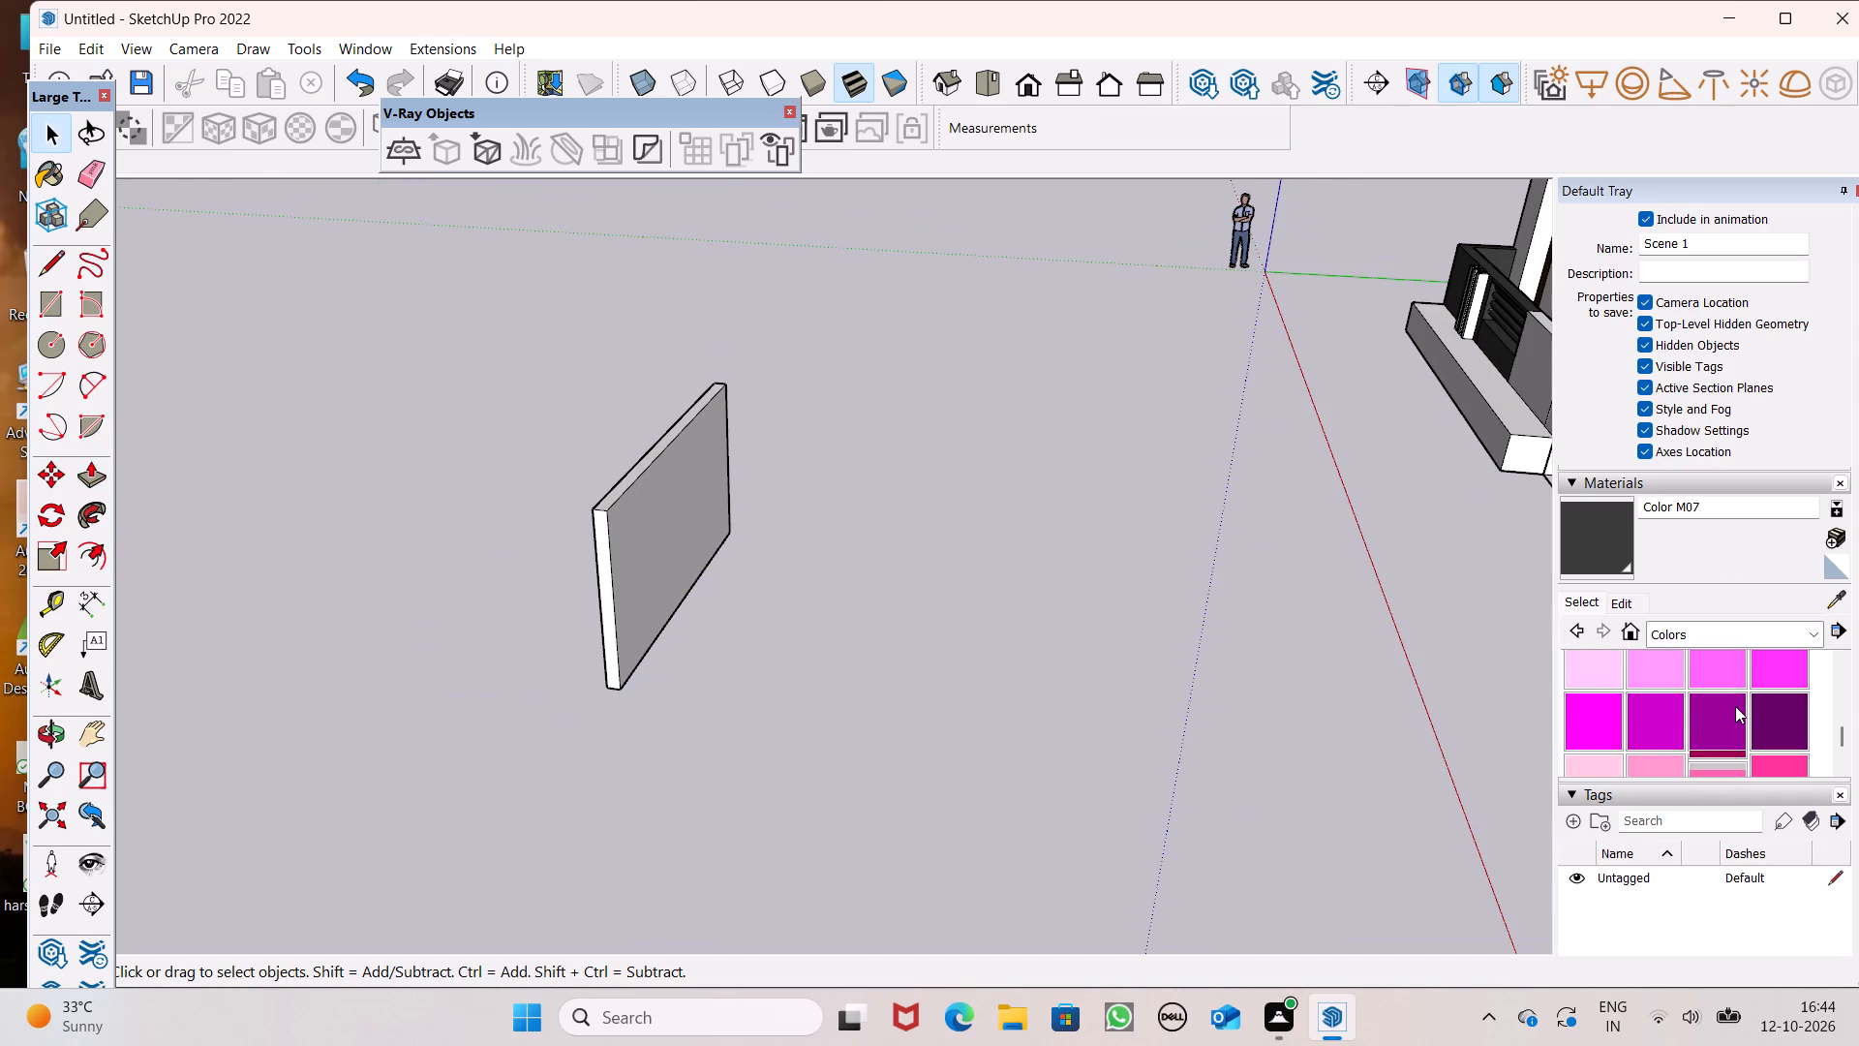
scroll(1735, 706, down, 2)
scroll(1735, 705, up, 2)
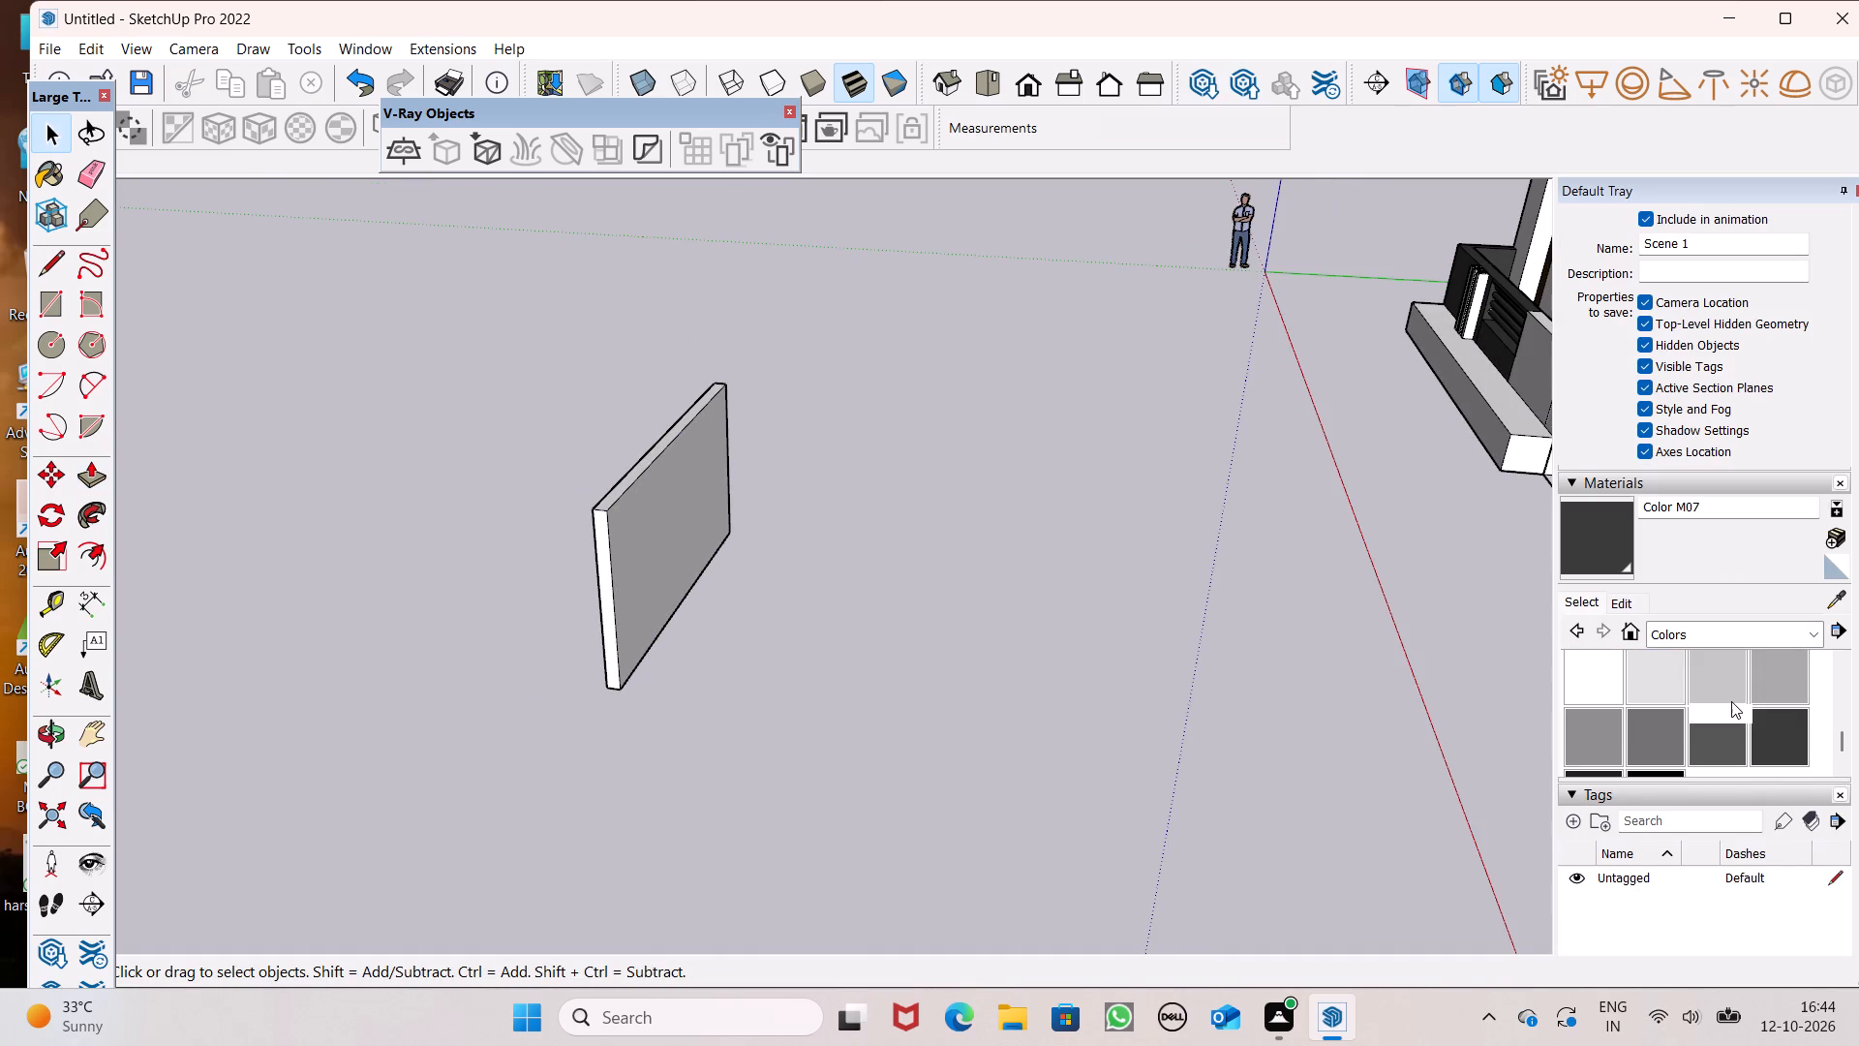
scroll(1731, 701, up, 1)
scroll(1731, 701, down, 3)
scroll(1731, 701, up, 2)
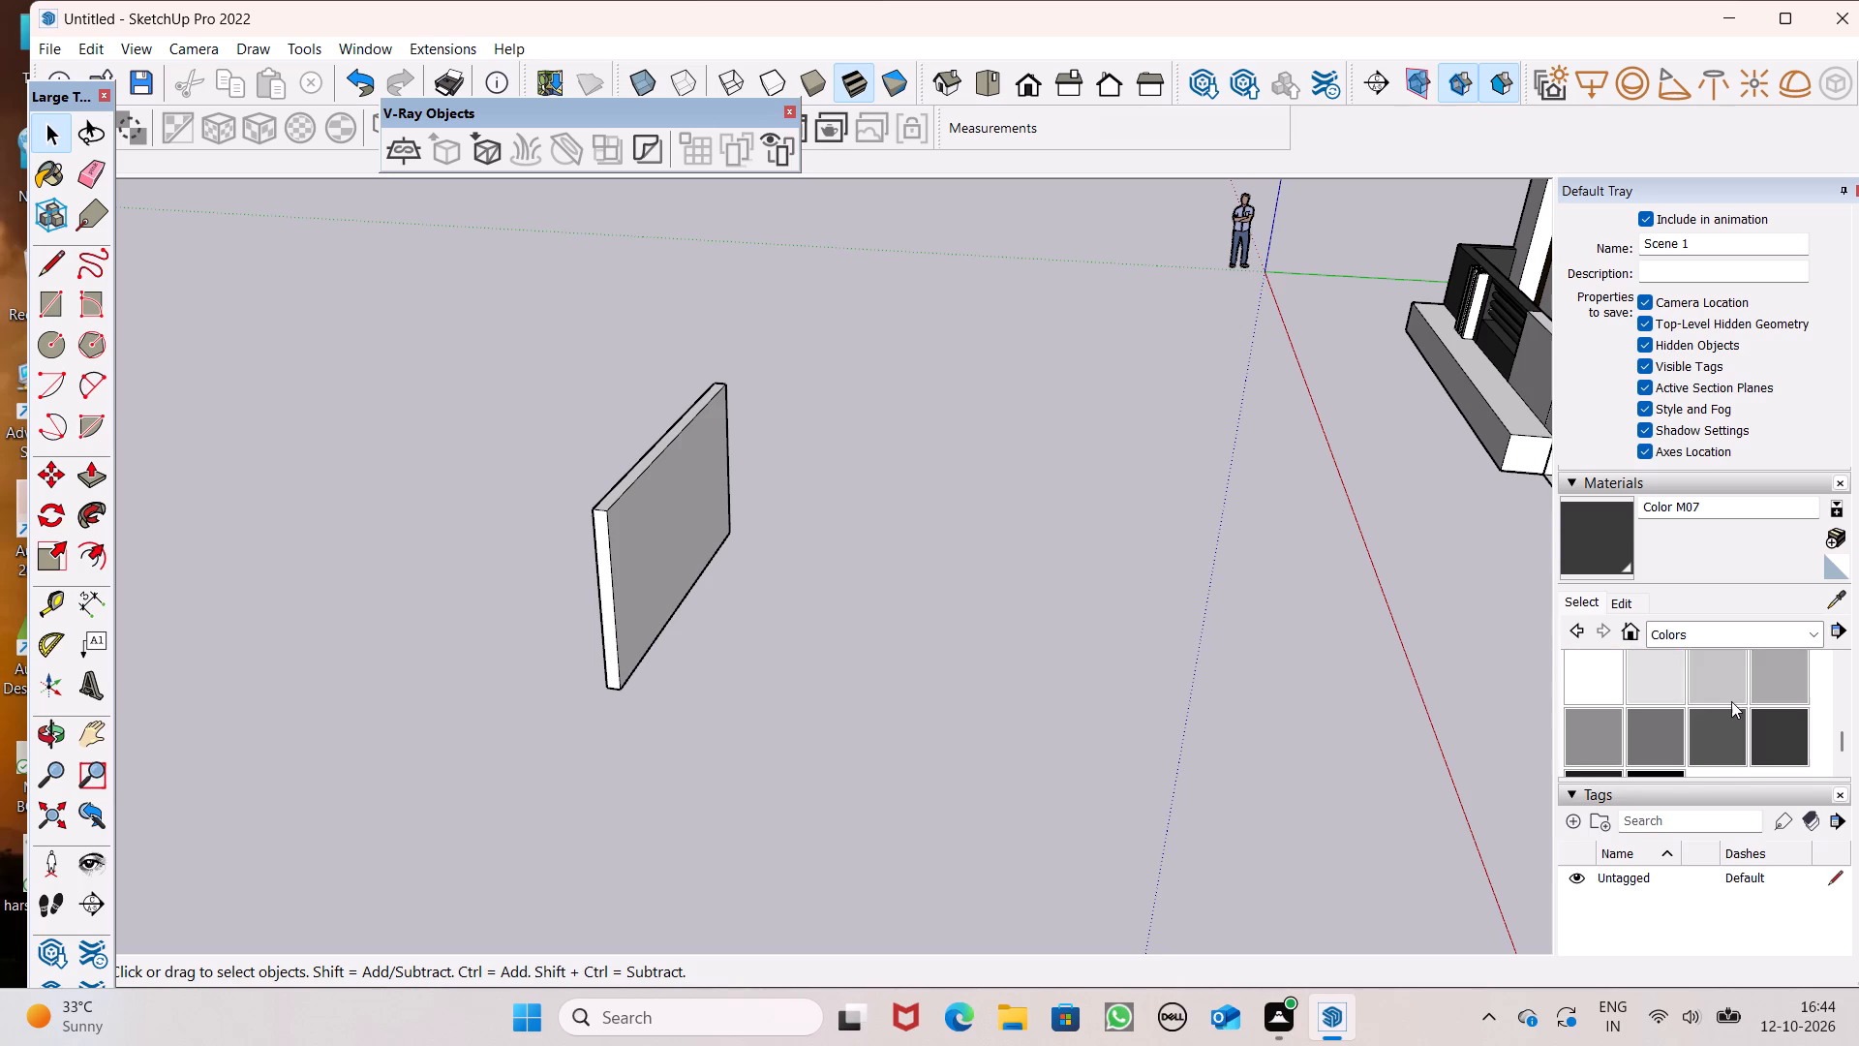
scroll(1731, 701, up, 8)
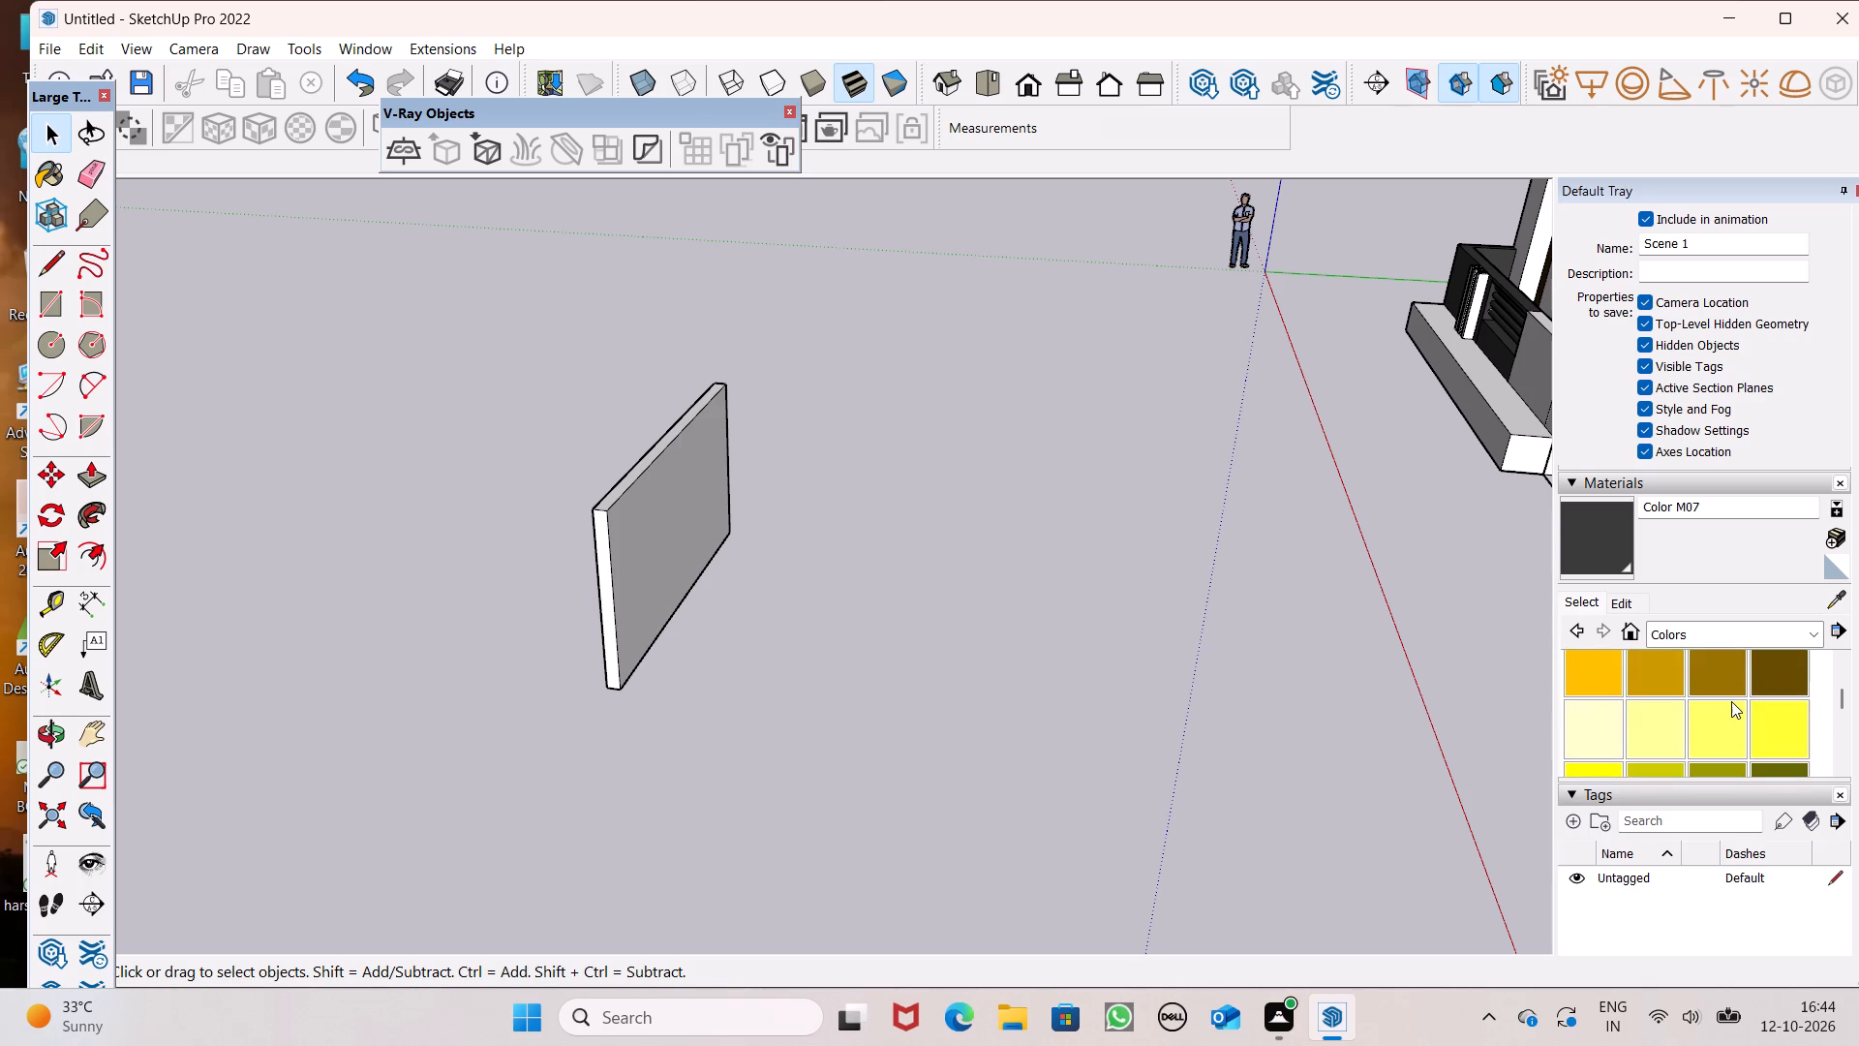
scroll(1731, 701, up, 2)
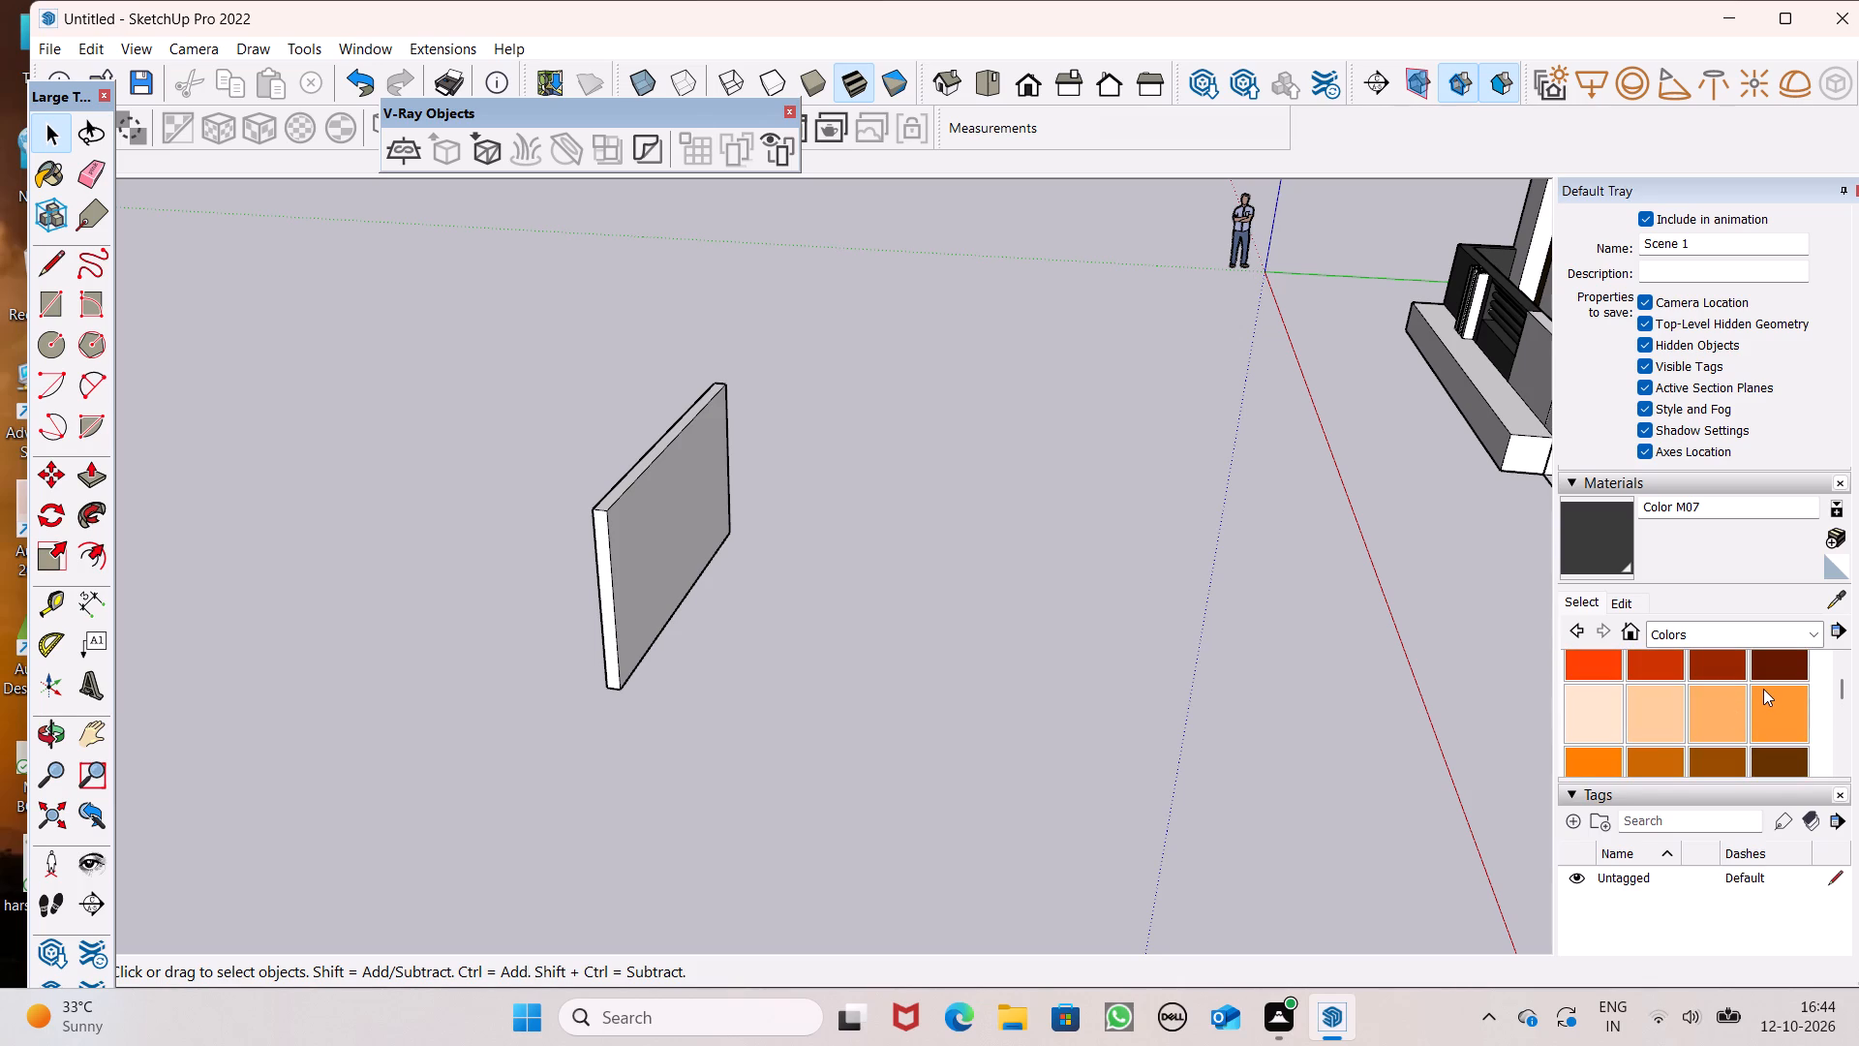
scroll(1763, 689, down, 1)
click(1763, 681)
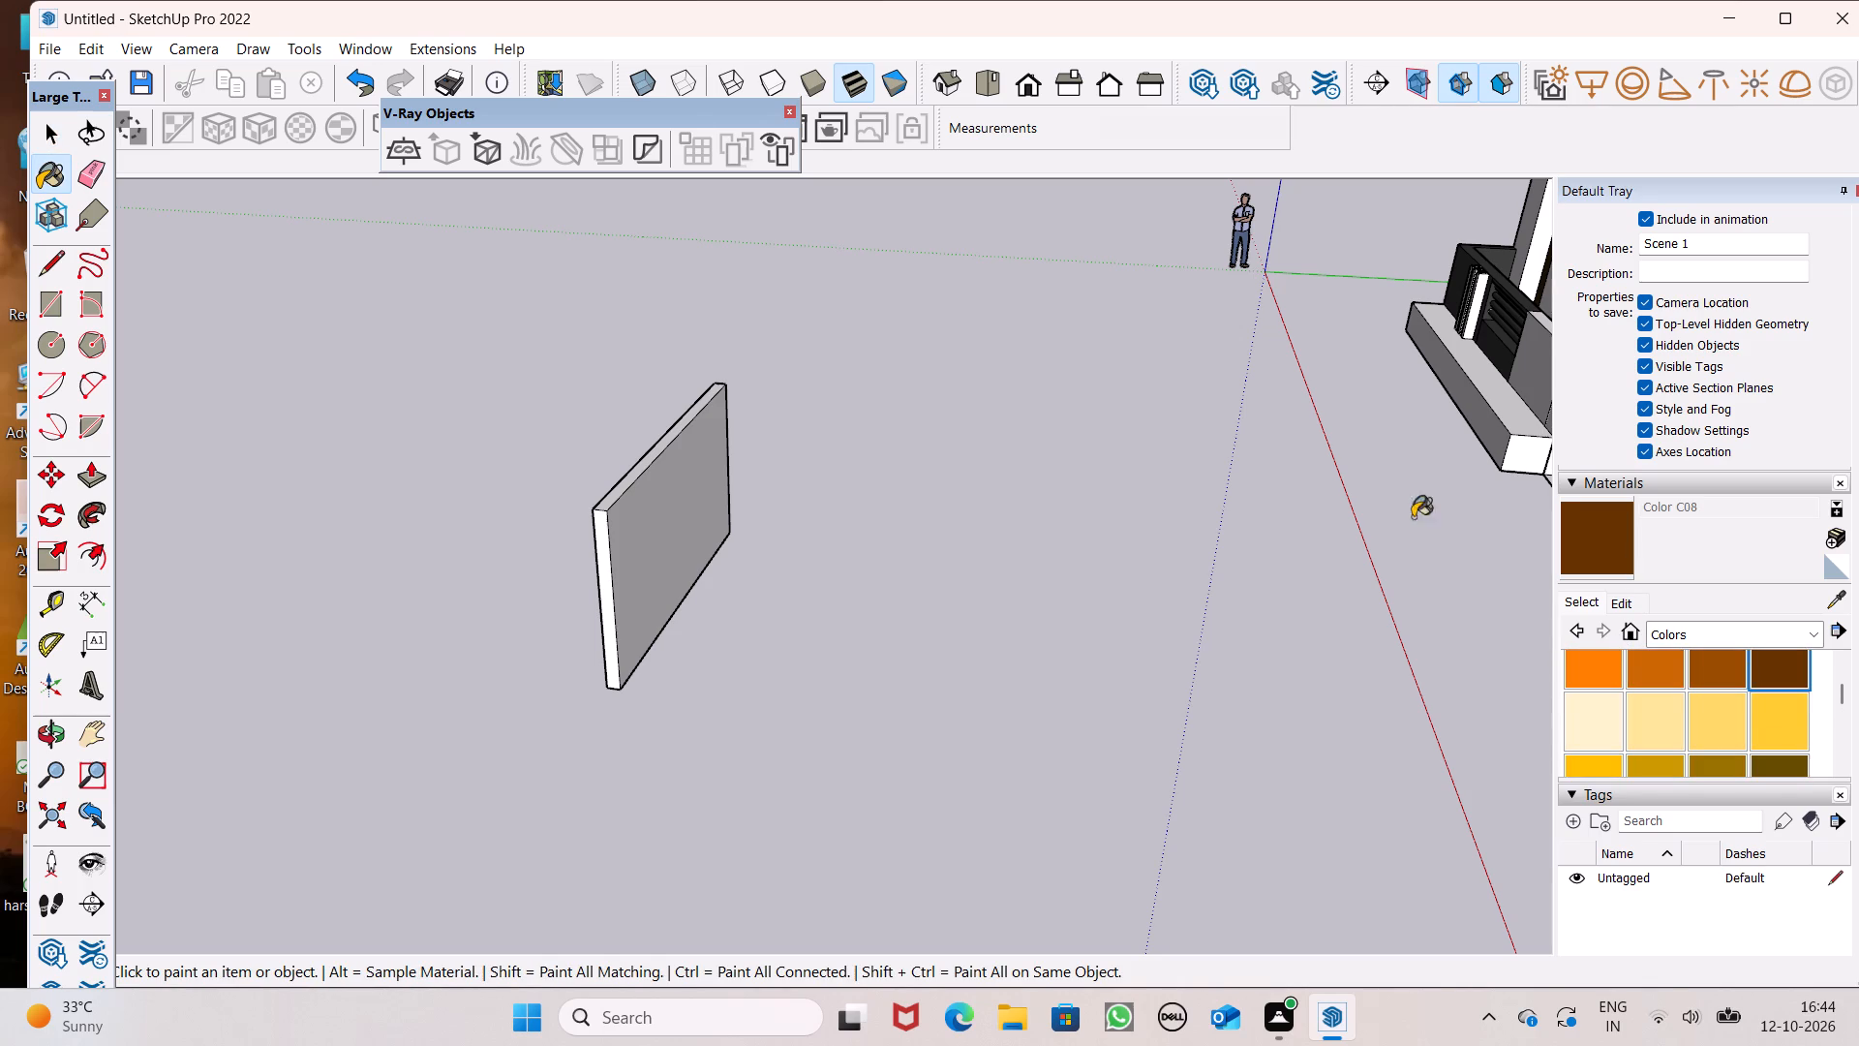
click(671, 520)
Paint the panel's top edge, large front face and near end face with Color C08.
middle_drag(623, 578, 1068, 556)
scroll(1068, 556, up, 1)
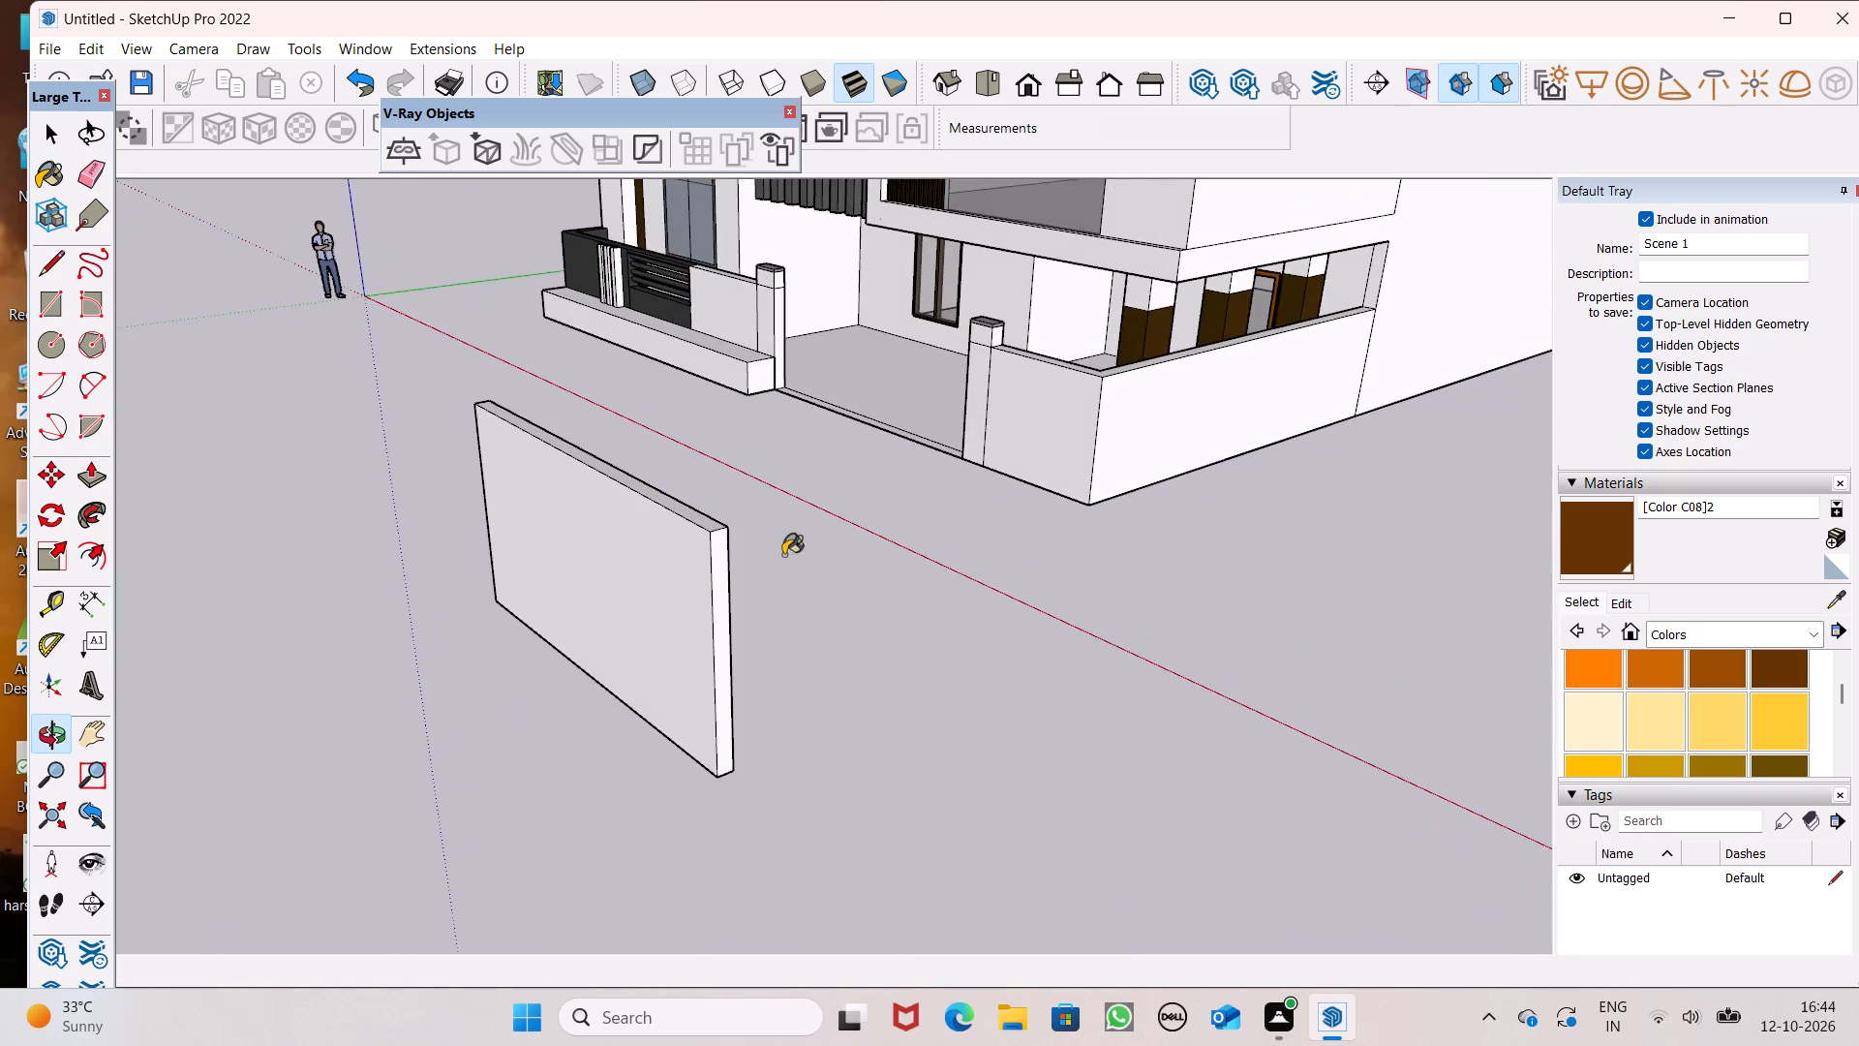
scroll(780, 555, up, 5)
scroll(508, 527, down, 6)
click(442, 504)
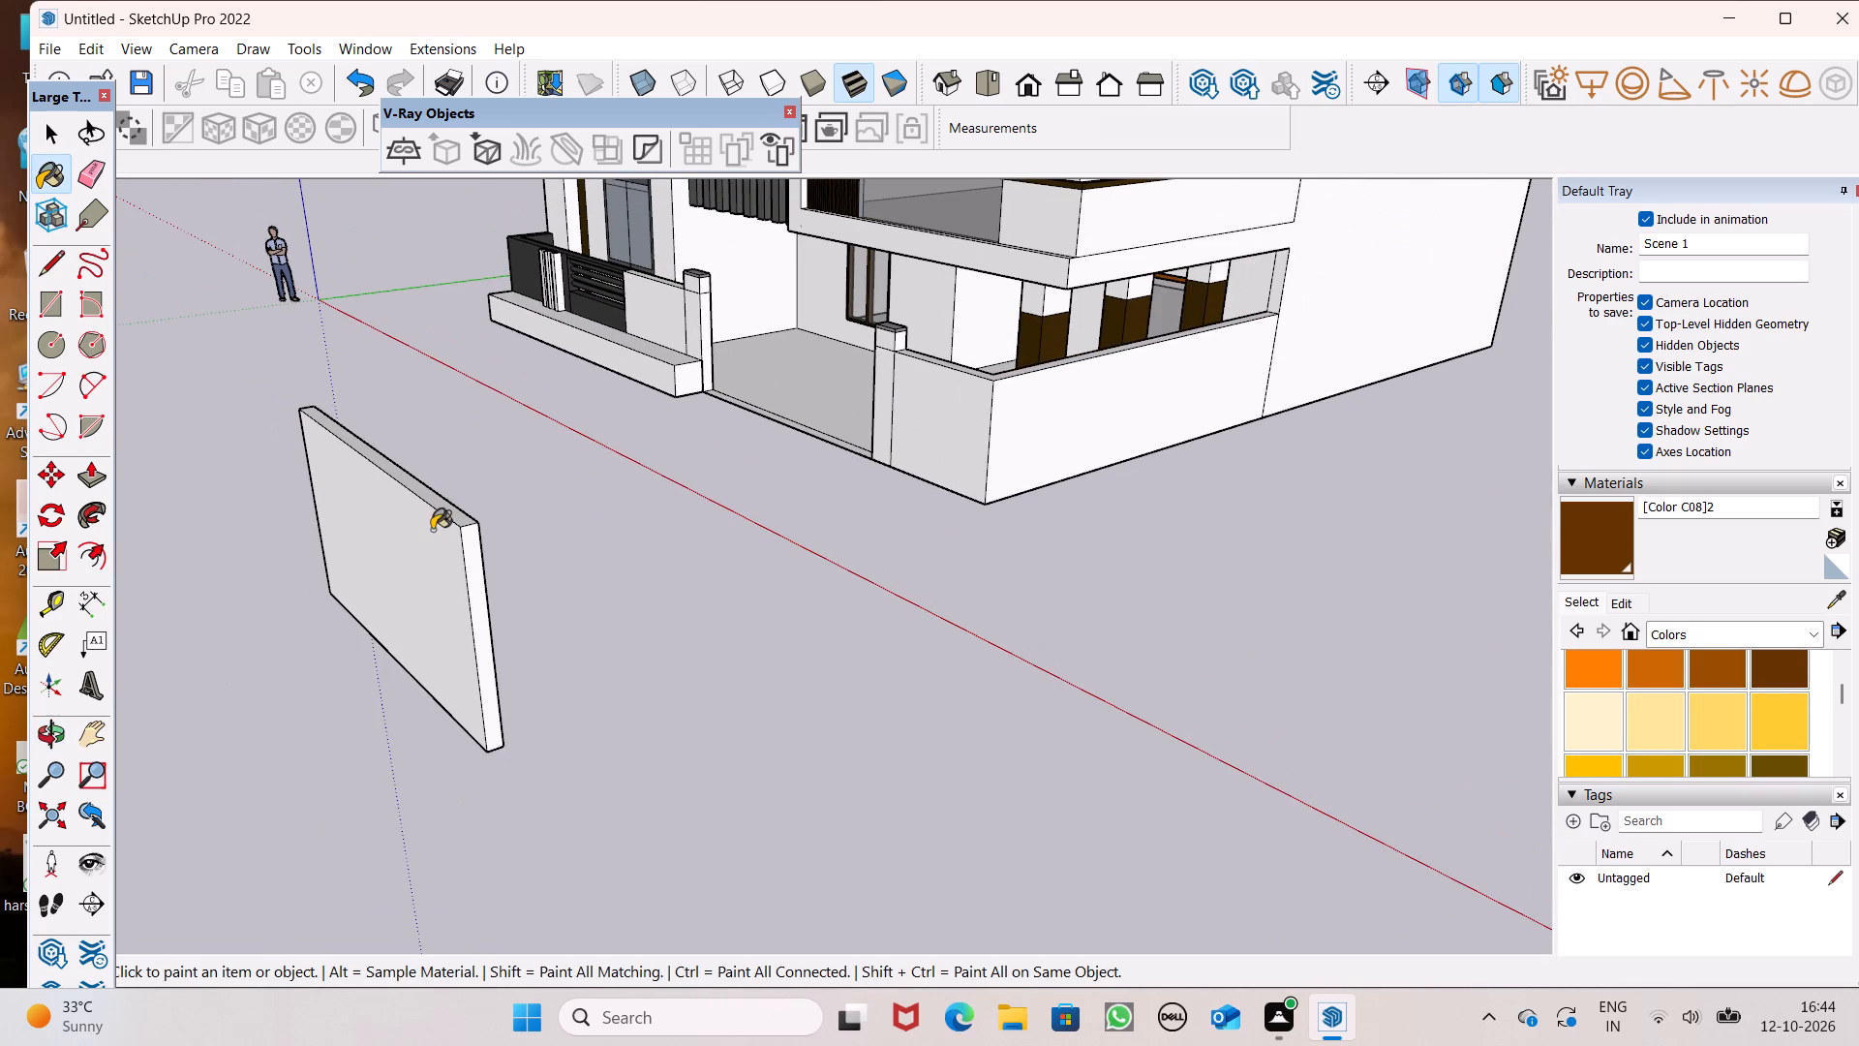
click(422, 540)
scroll(444, 647, up, 1)
middle_drag(469, 652, 465, 582)
scroll(472, 653, up, 4)
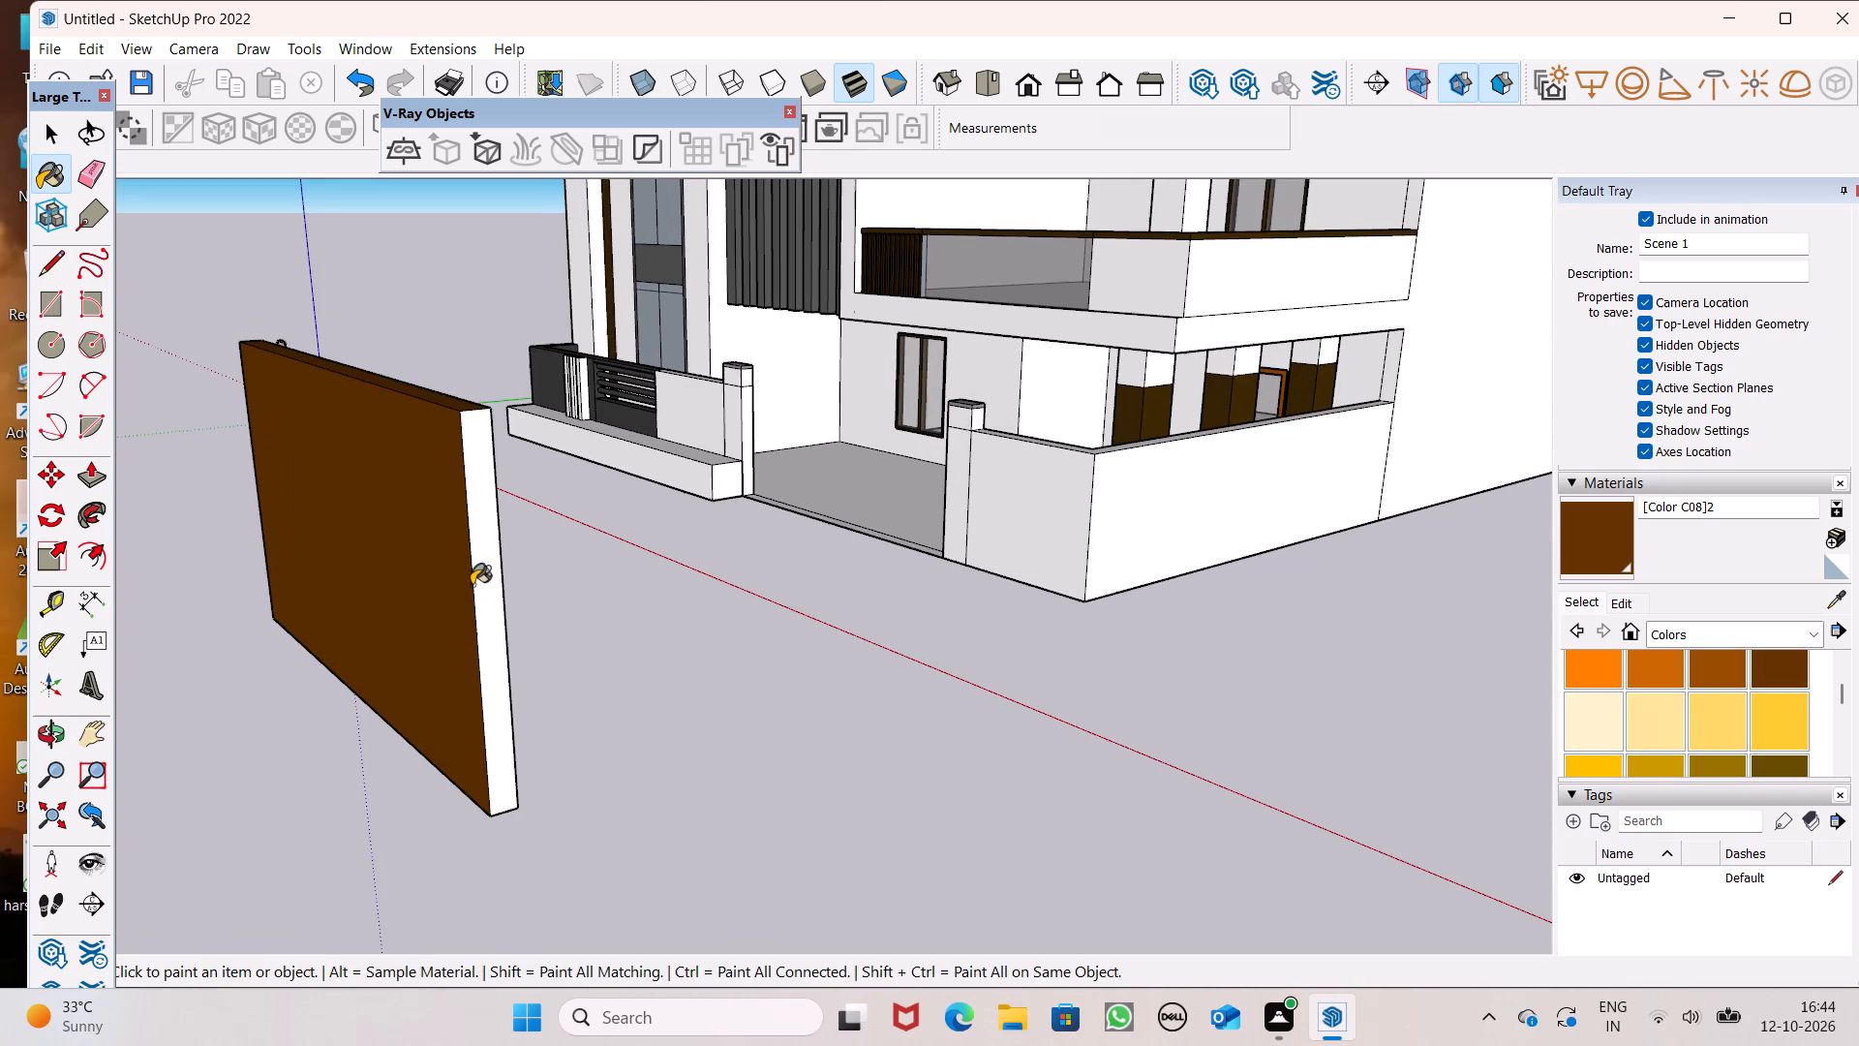
click(487, 584)
Paint the panel's other end face and its underside with Color C08.
scroll(485, 537, down, 6)
middle_drag(494, 597, 1383, 490)
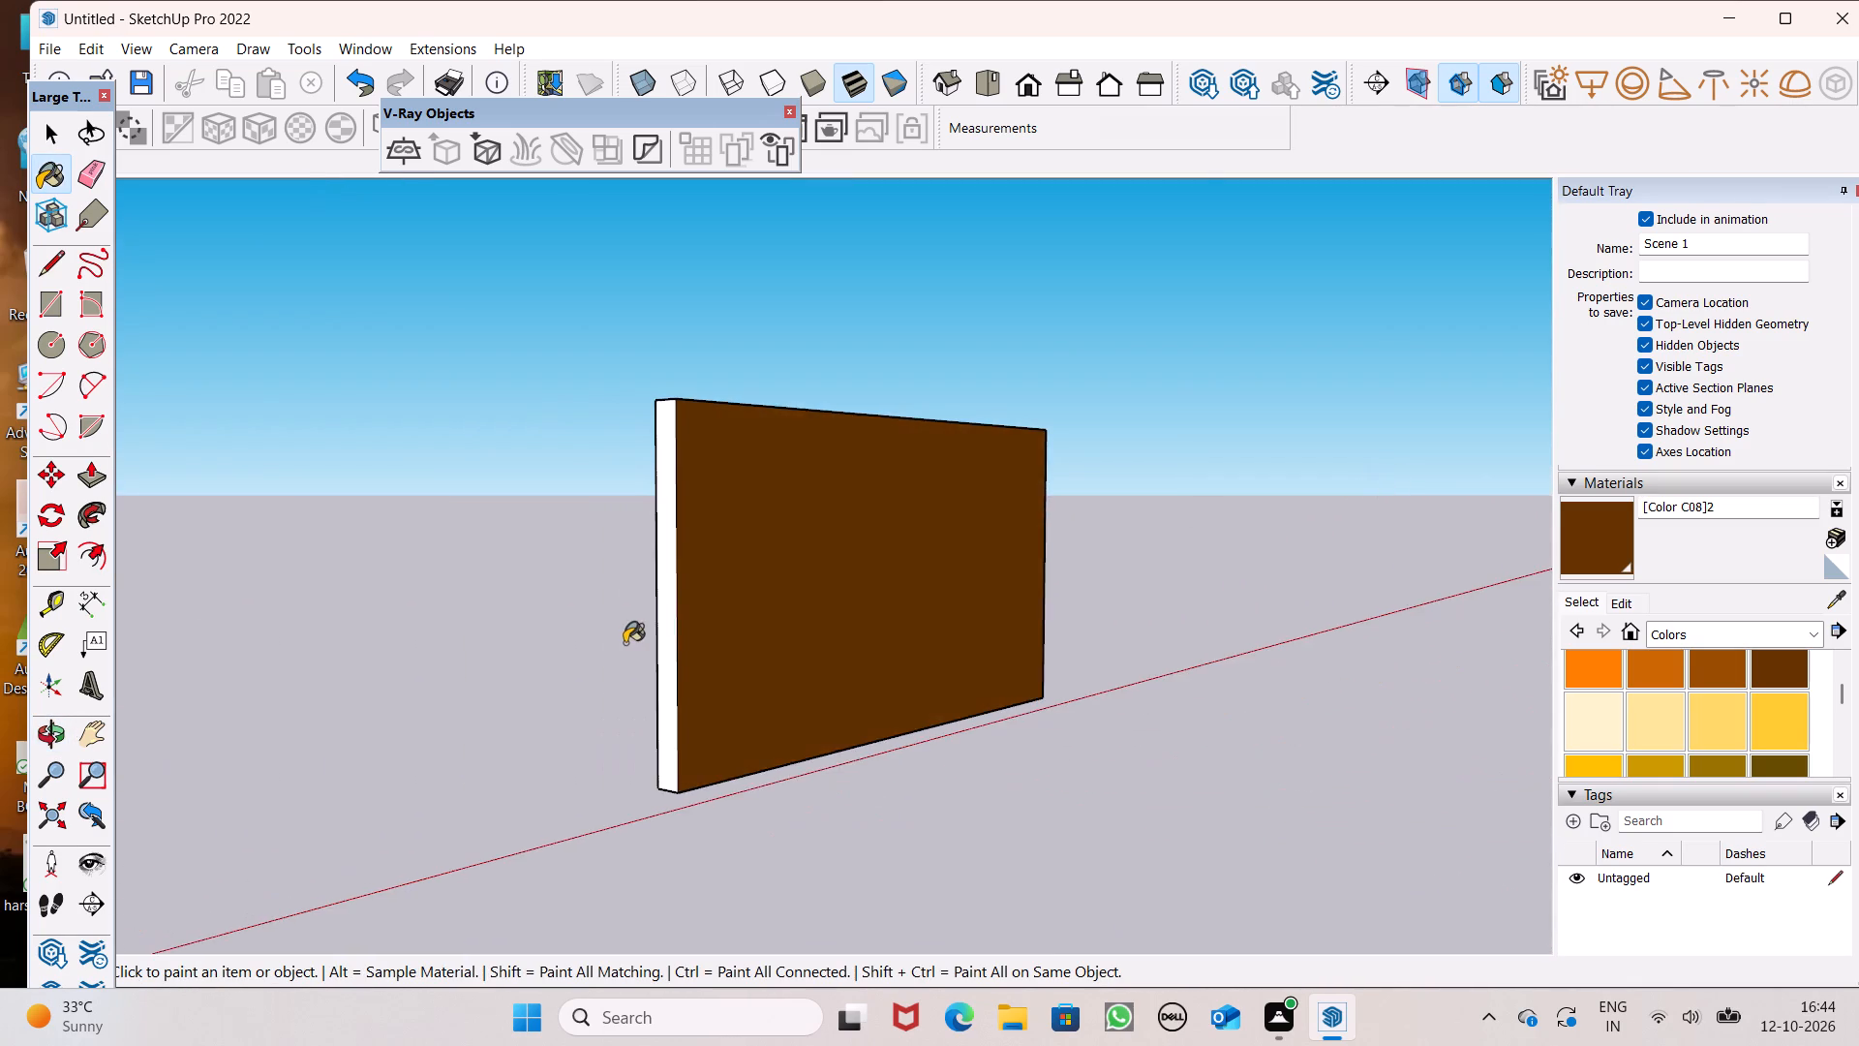
scroll(624, 643, up, 2)
click(754, 663)
scroll(921, 573, down, 7)
scroll(1051, 641, down, 5)
middle_drag(1053, 653, 1002, 516)
scroll(1033, 585, up, 1)
middle_drag(1002, 516, 944, 437)
scroll(922, 754, up, 5)
scroll(987, 642, down, 3)
scroll(1054, 548, up, 1)
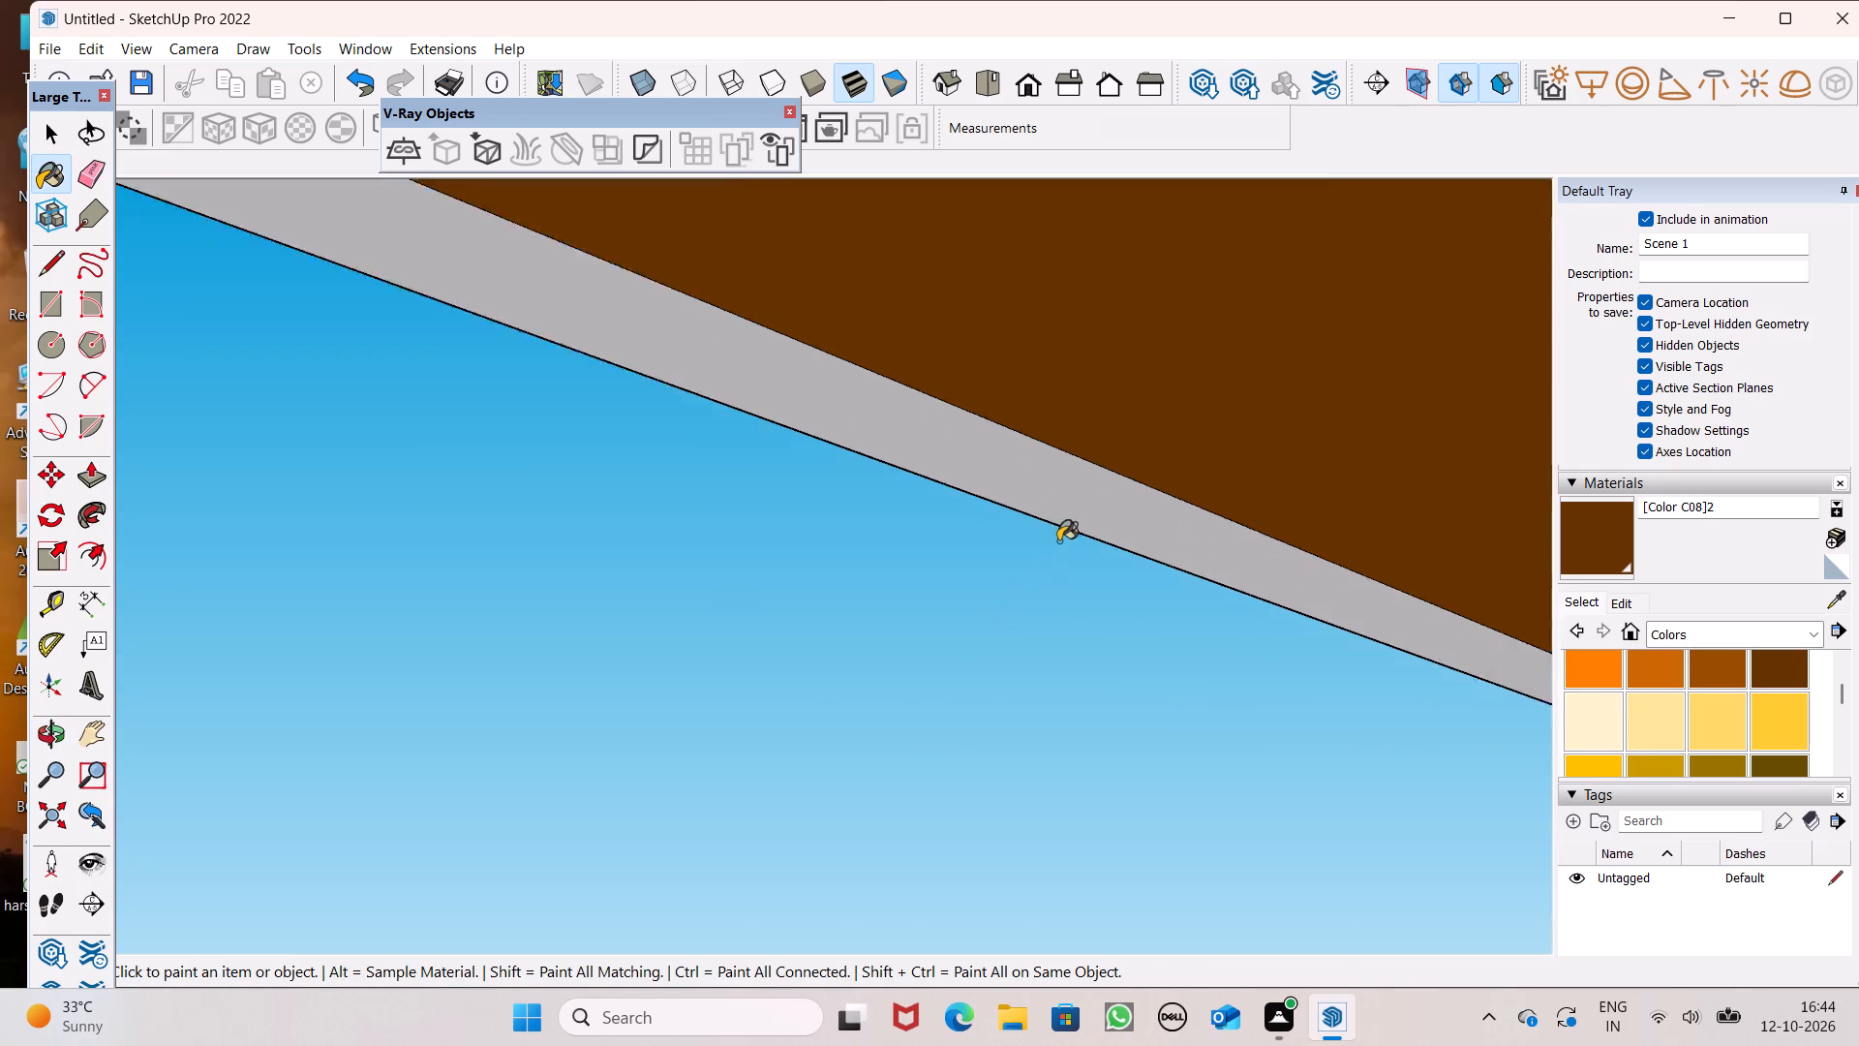
scroll(1058, 541, up, 1)
scroll(1074, 516, down, 2)
click(1081, 500)
scroll(1092, 546, down, 1)
scroll(1092, 547, up, 1)
scroll(1092, 547, down, 1)
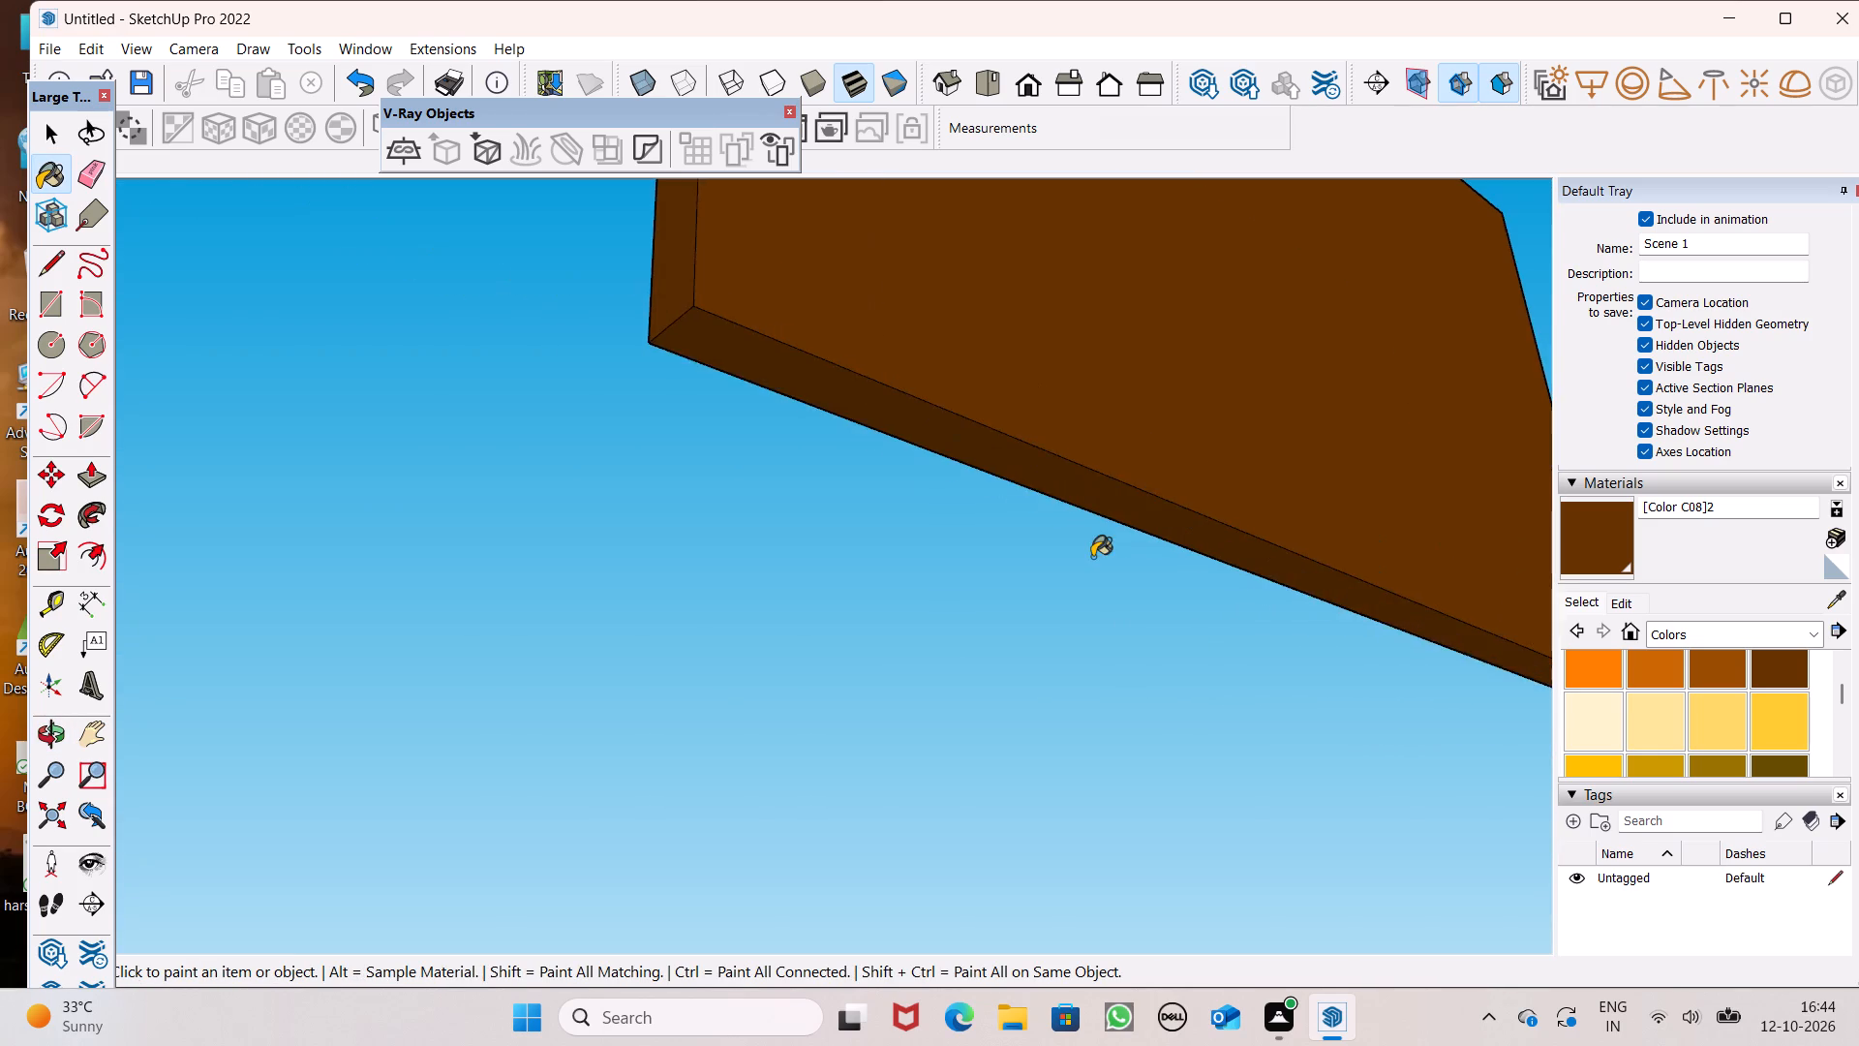
scroll(1092, 593, down, 9)
middle_drag(1082, 704, 983, 924)
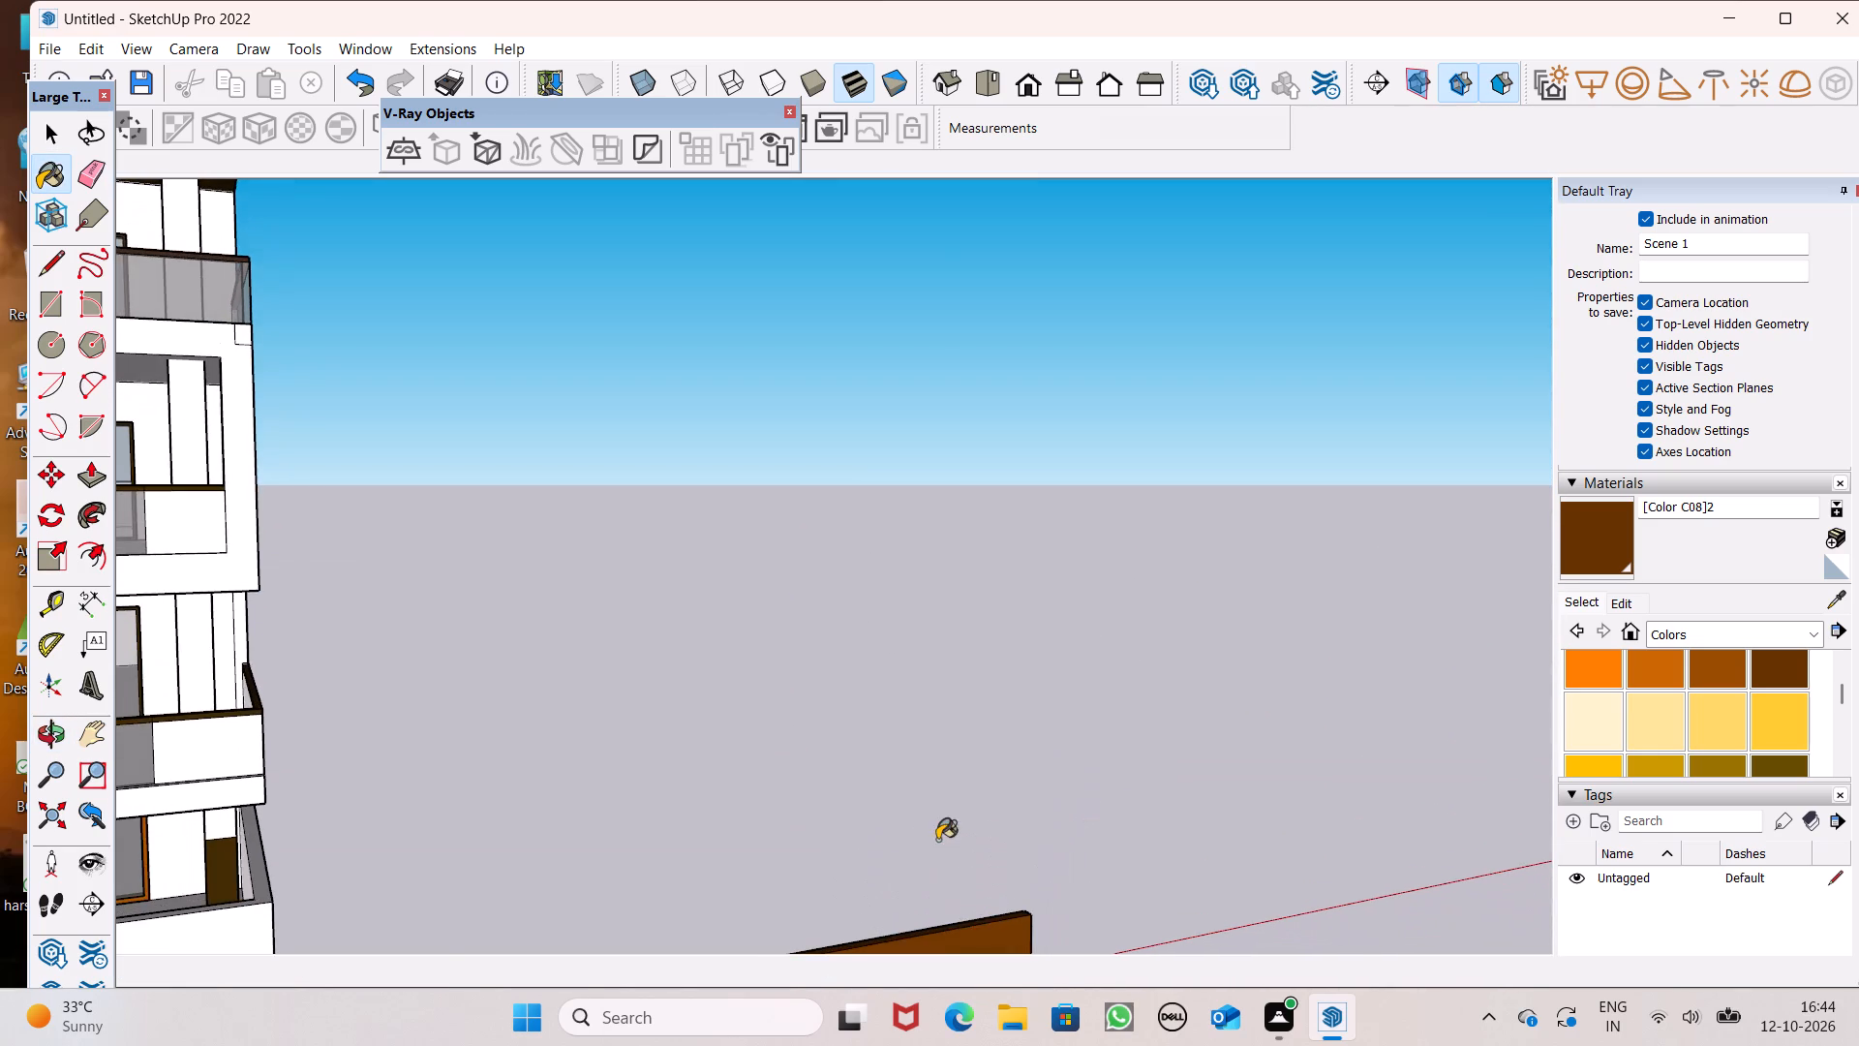
scroll(955, 741, down, 5)
middle_drag(1080, 882, 1034, 912)
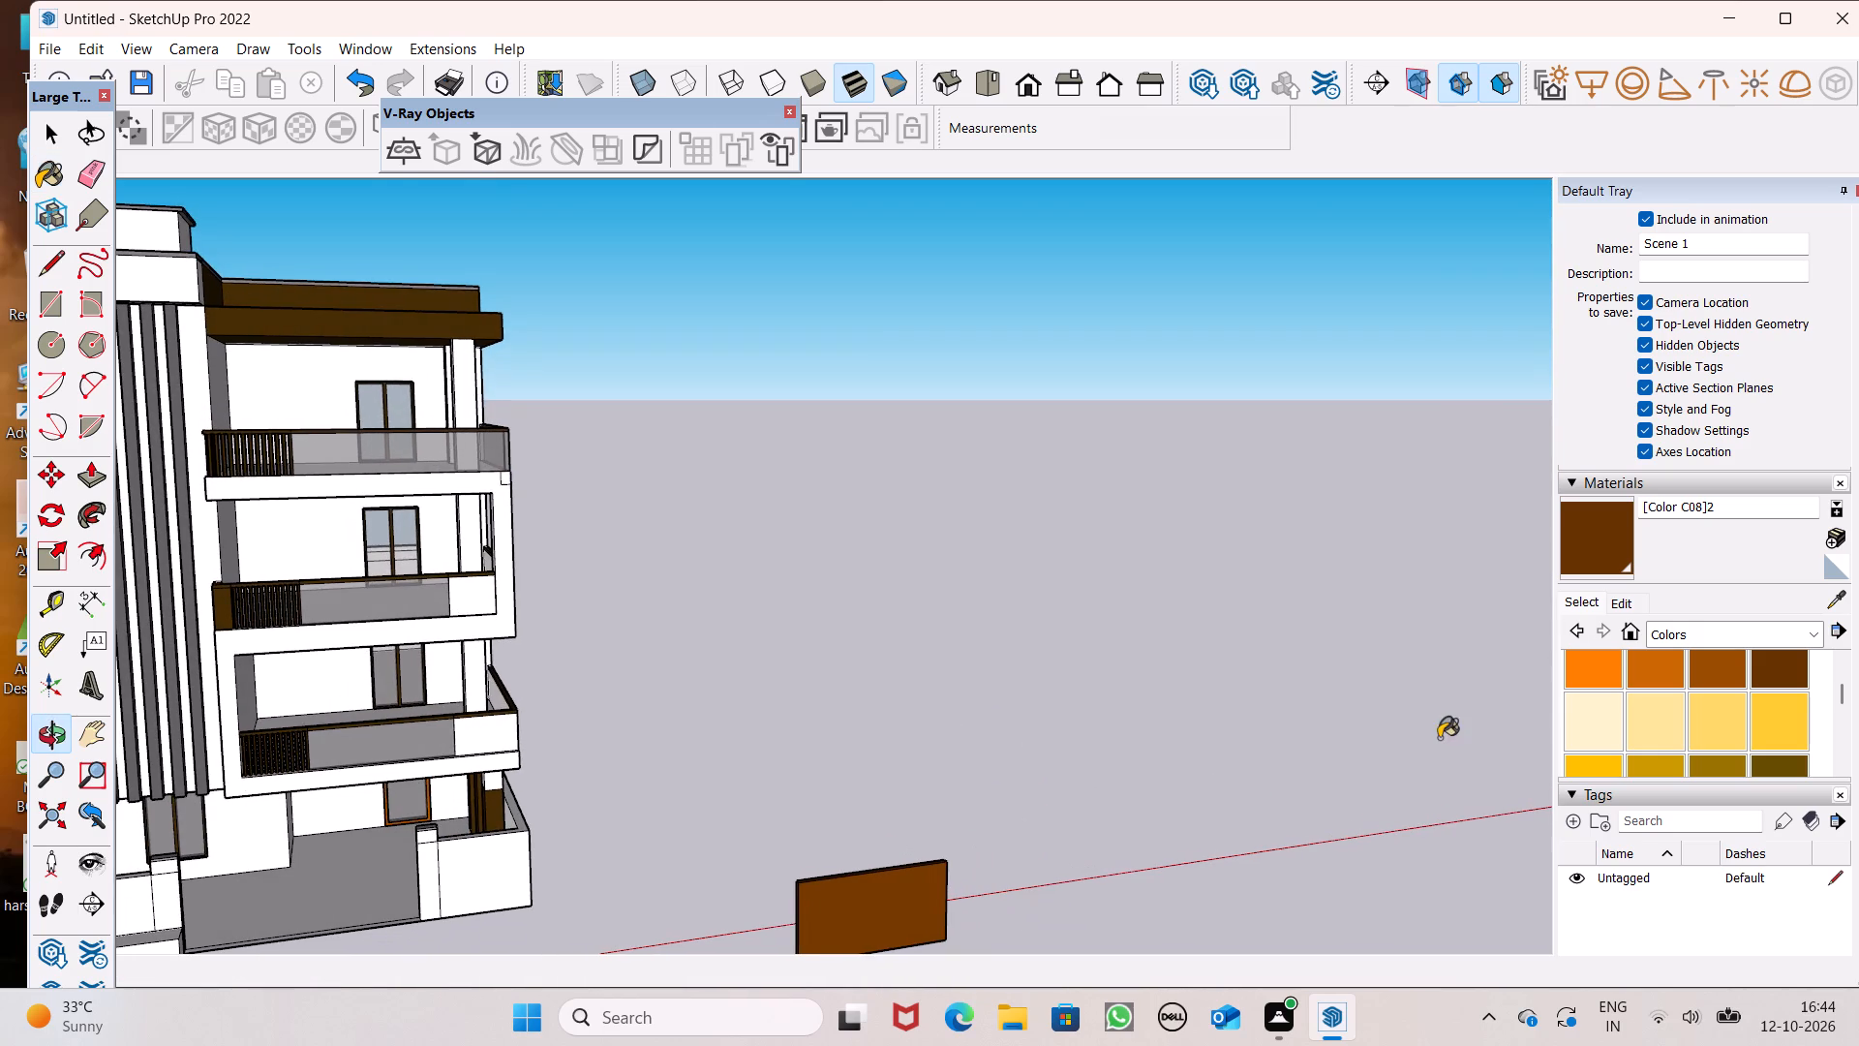
Lower the opacity of the Color C08 material to 68.
click(1619, 605)
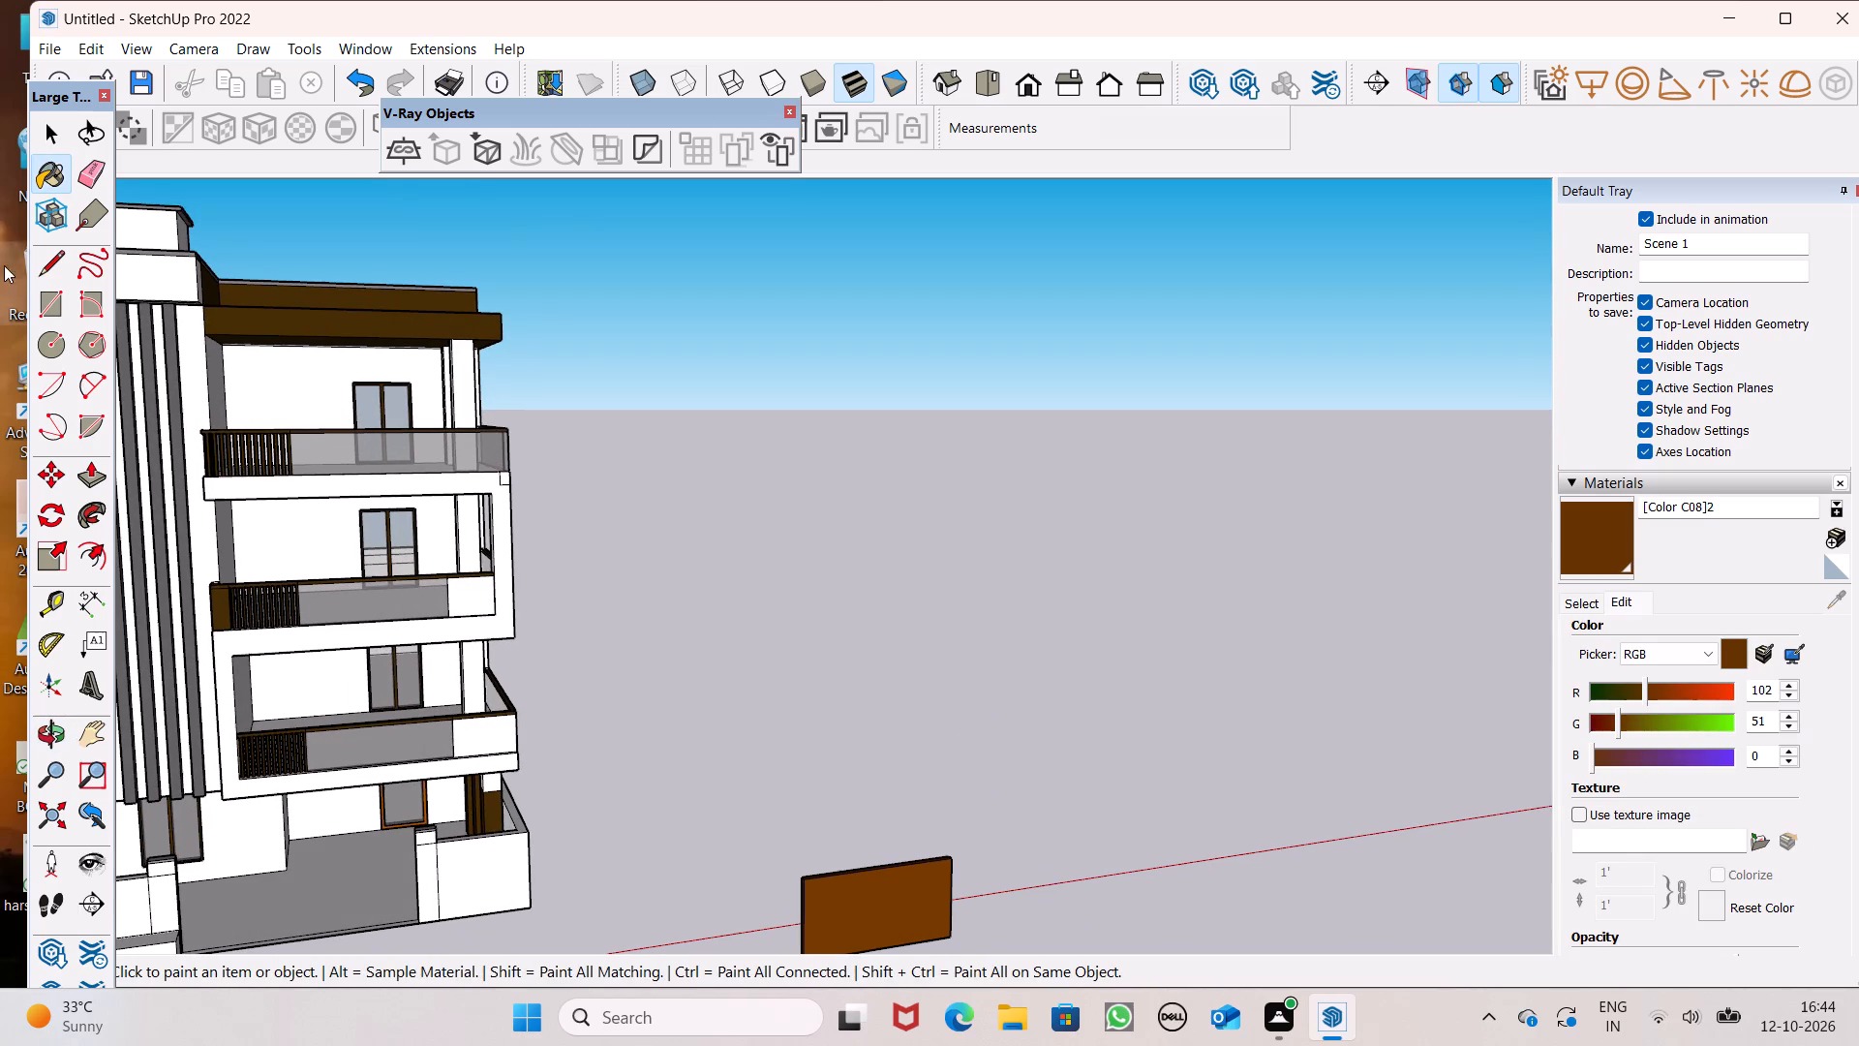
scroll(1526, 684, down, 4)
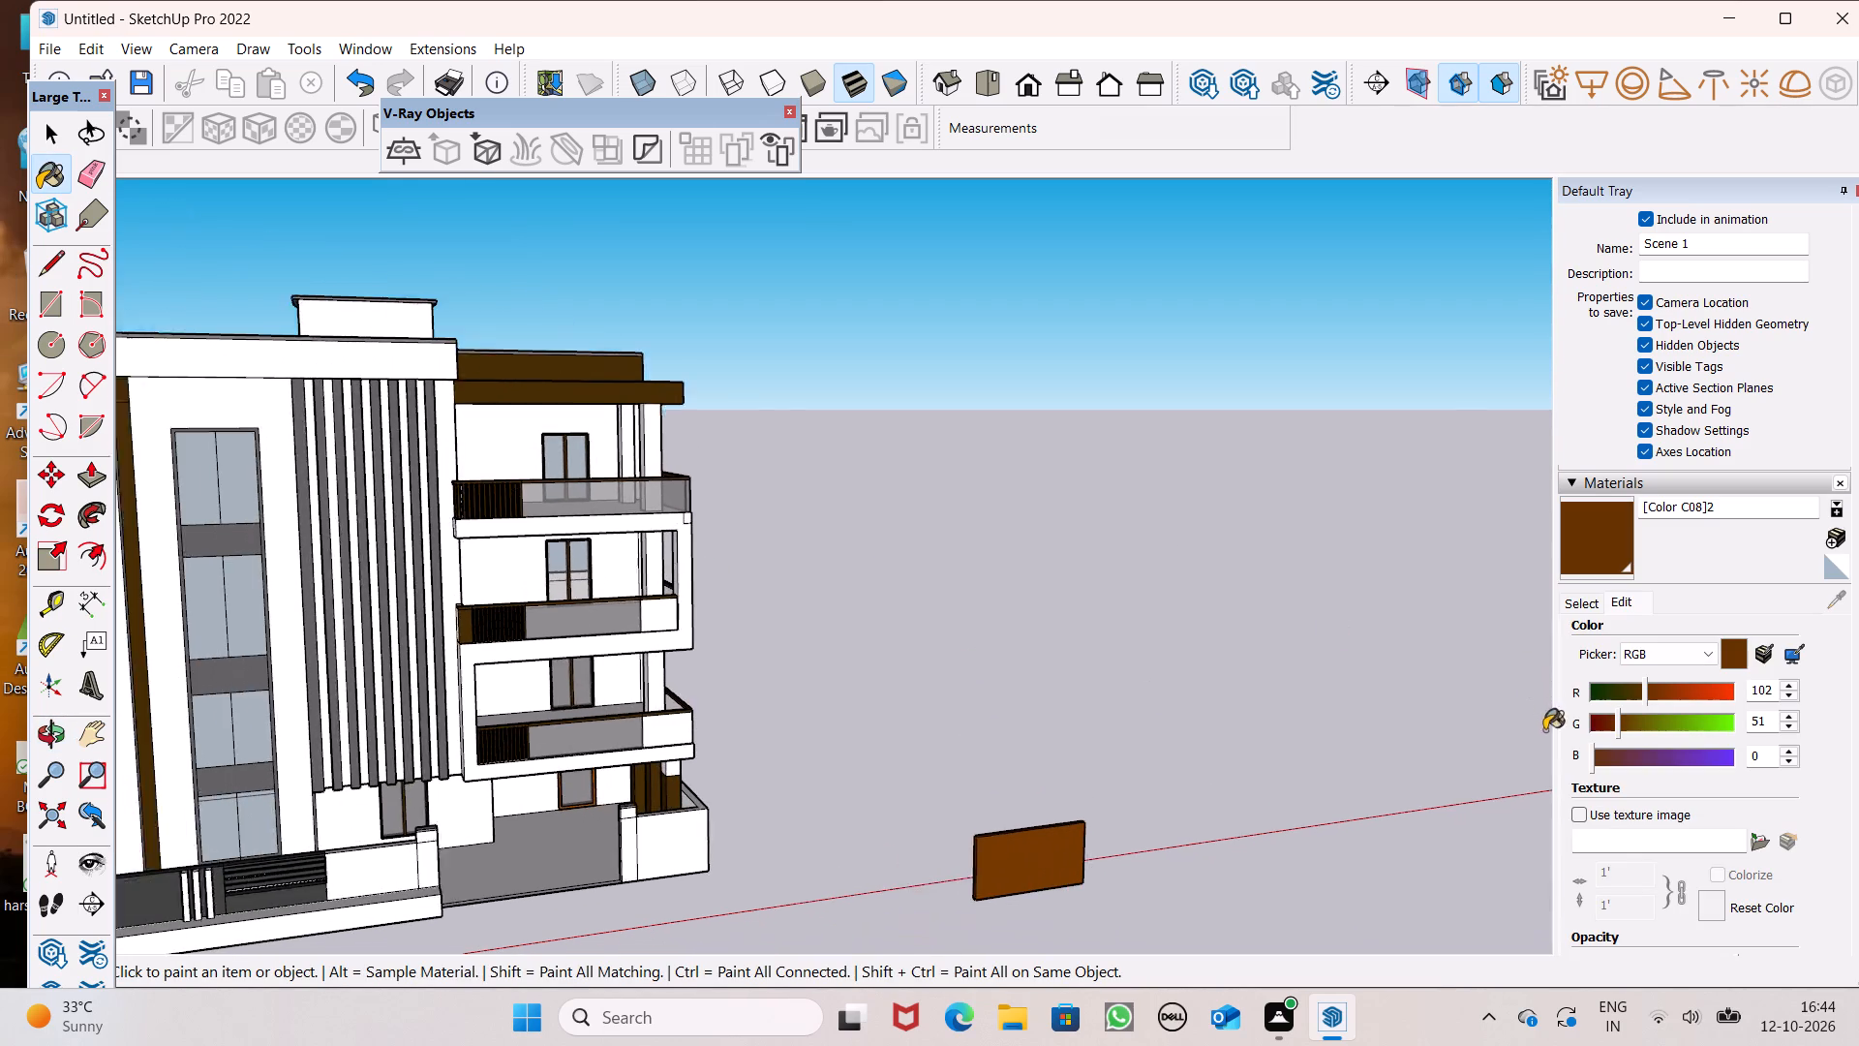
scroll(1544, 730, down, 1)
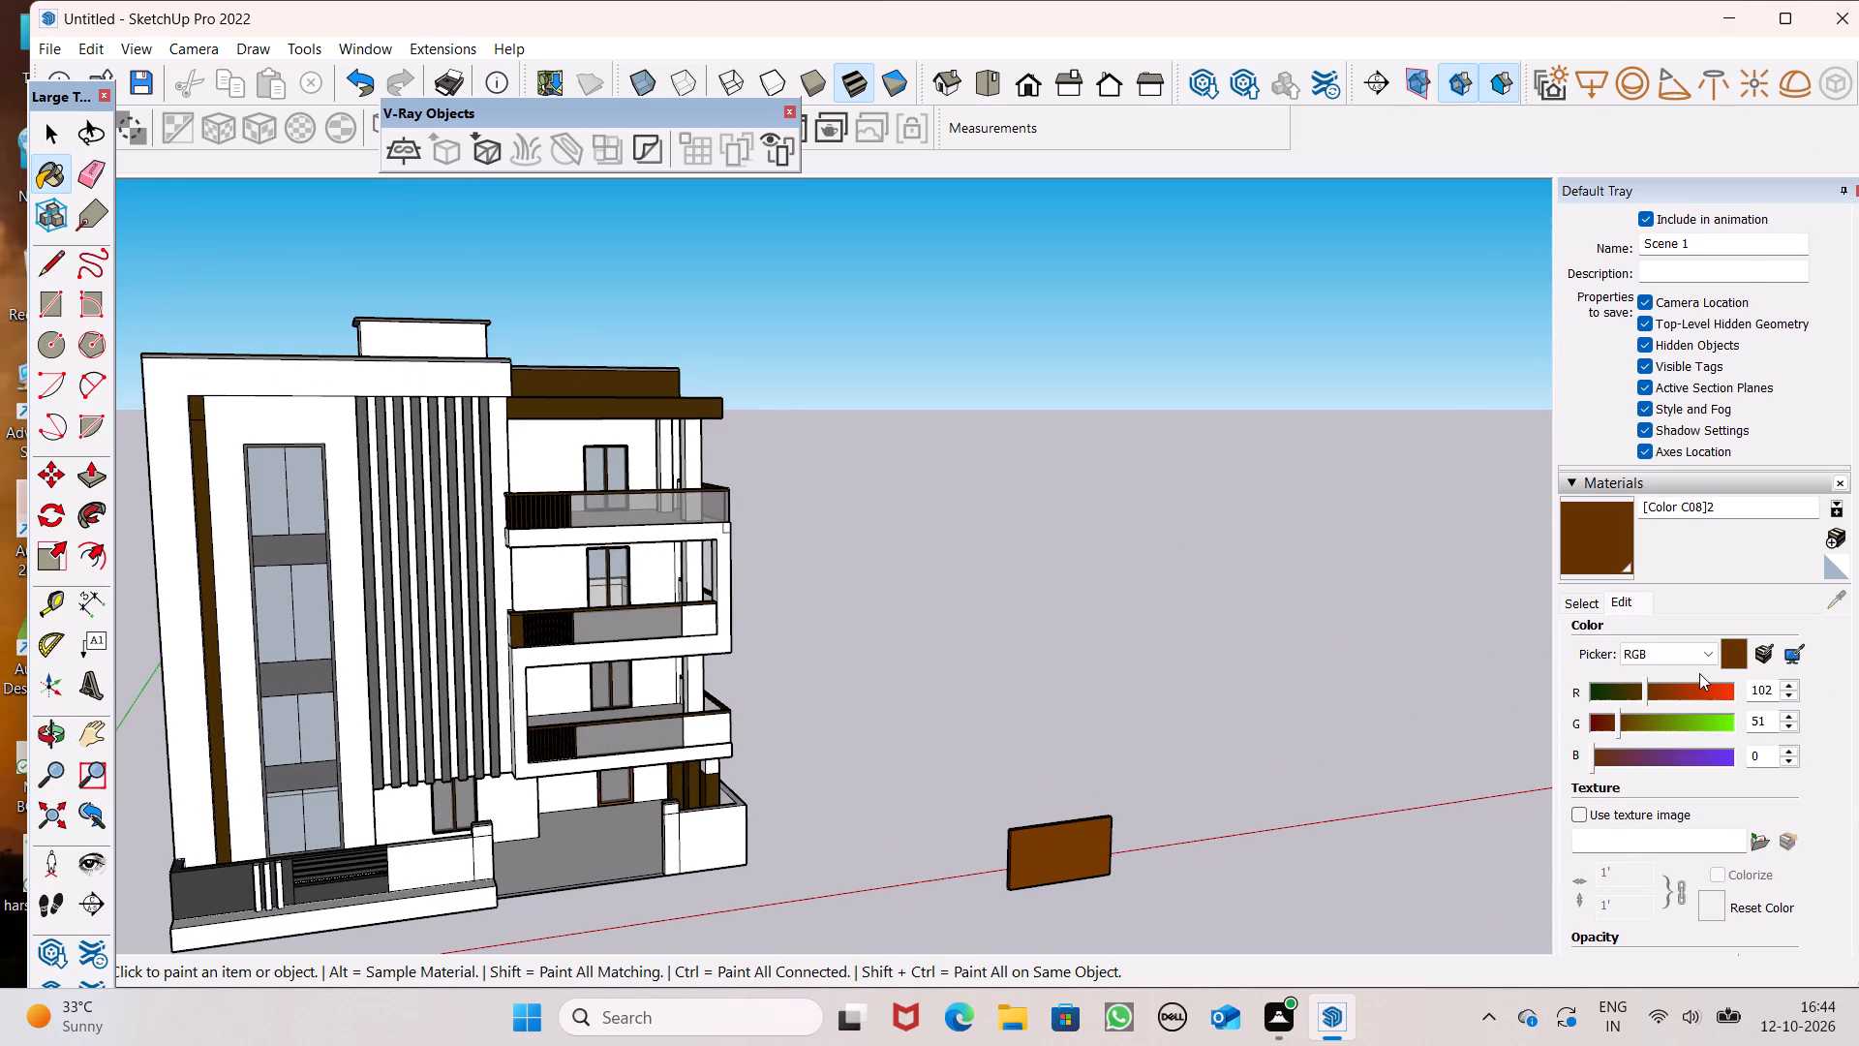
scroll(1699, 673, down, 3)
scroll(1704, 696, up, 4)
scroll(1725, 700, down, 2)
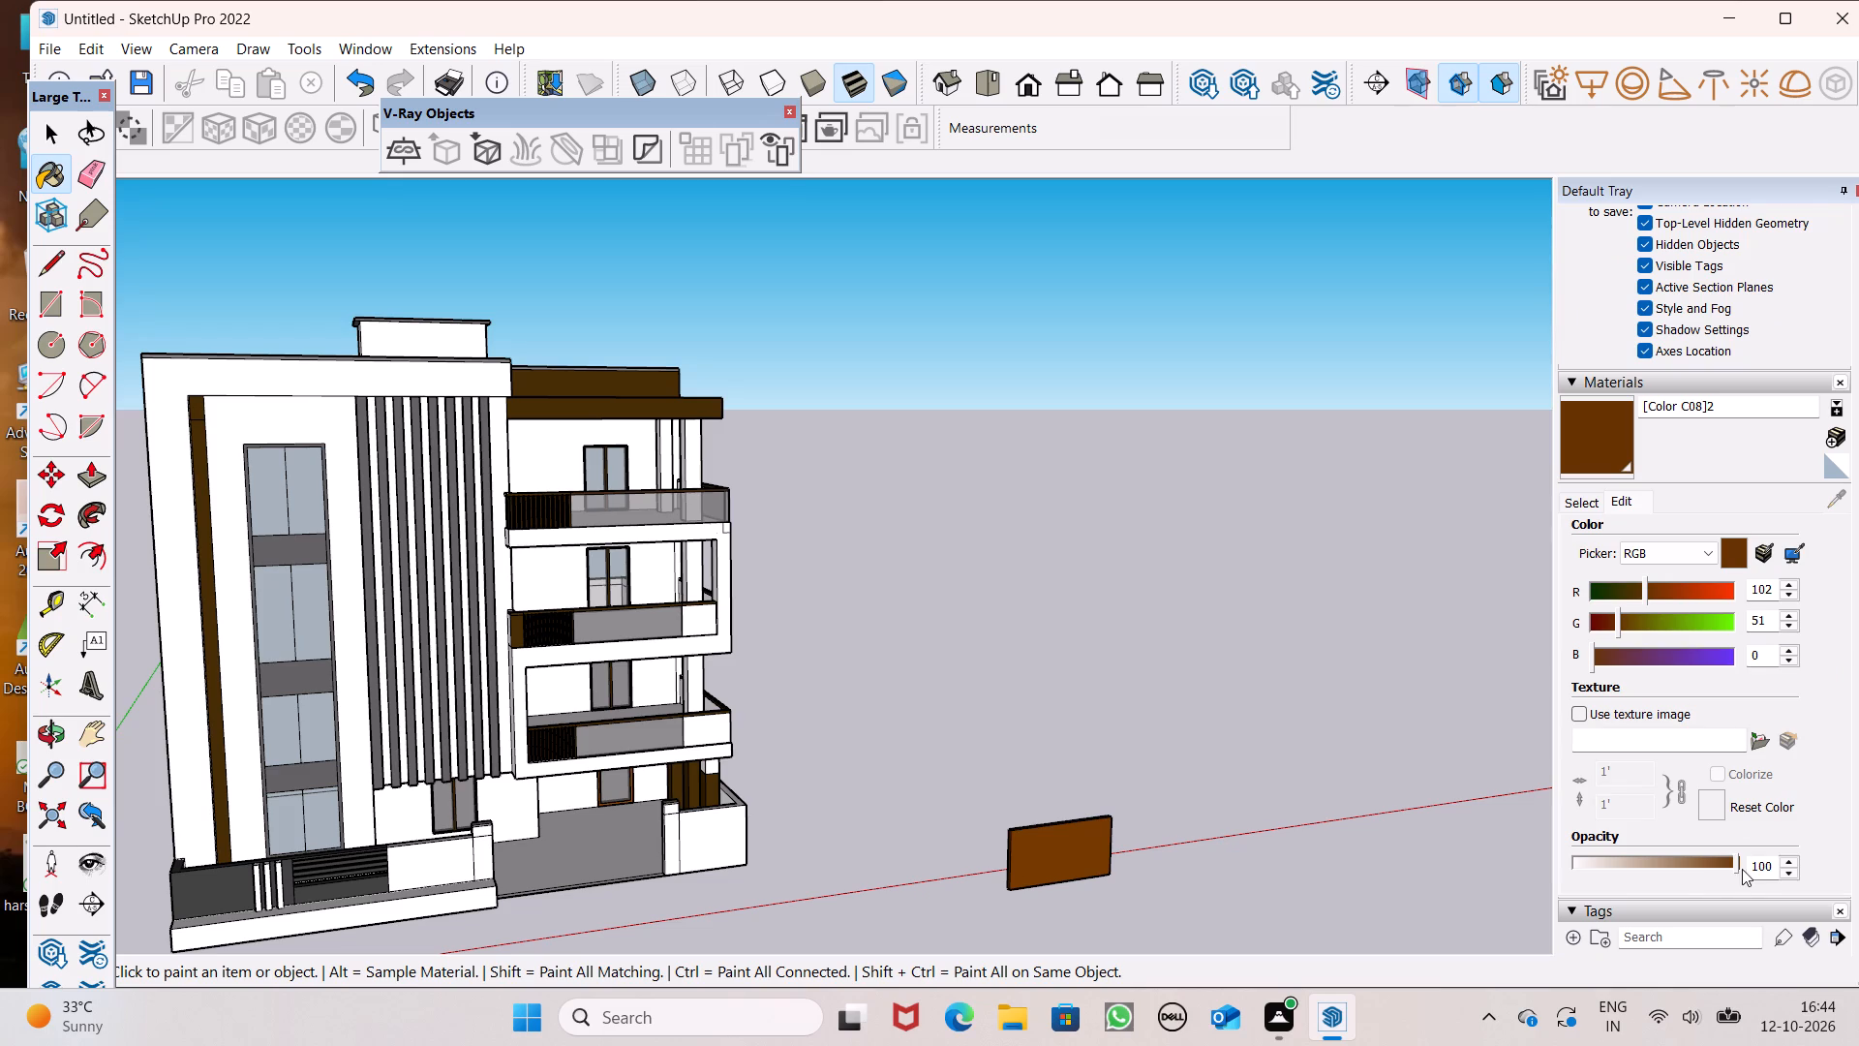
drag(1718, 863, 1657, 873)
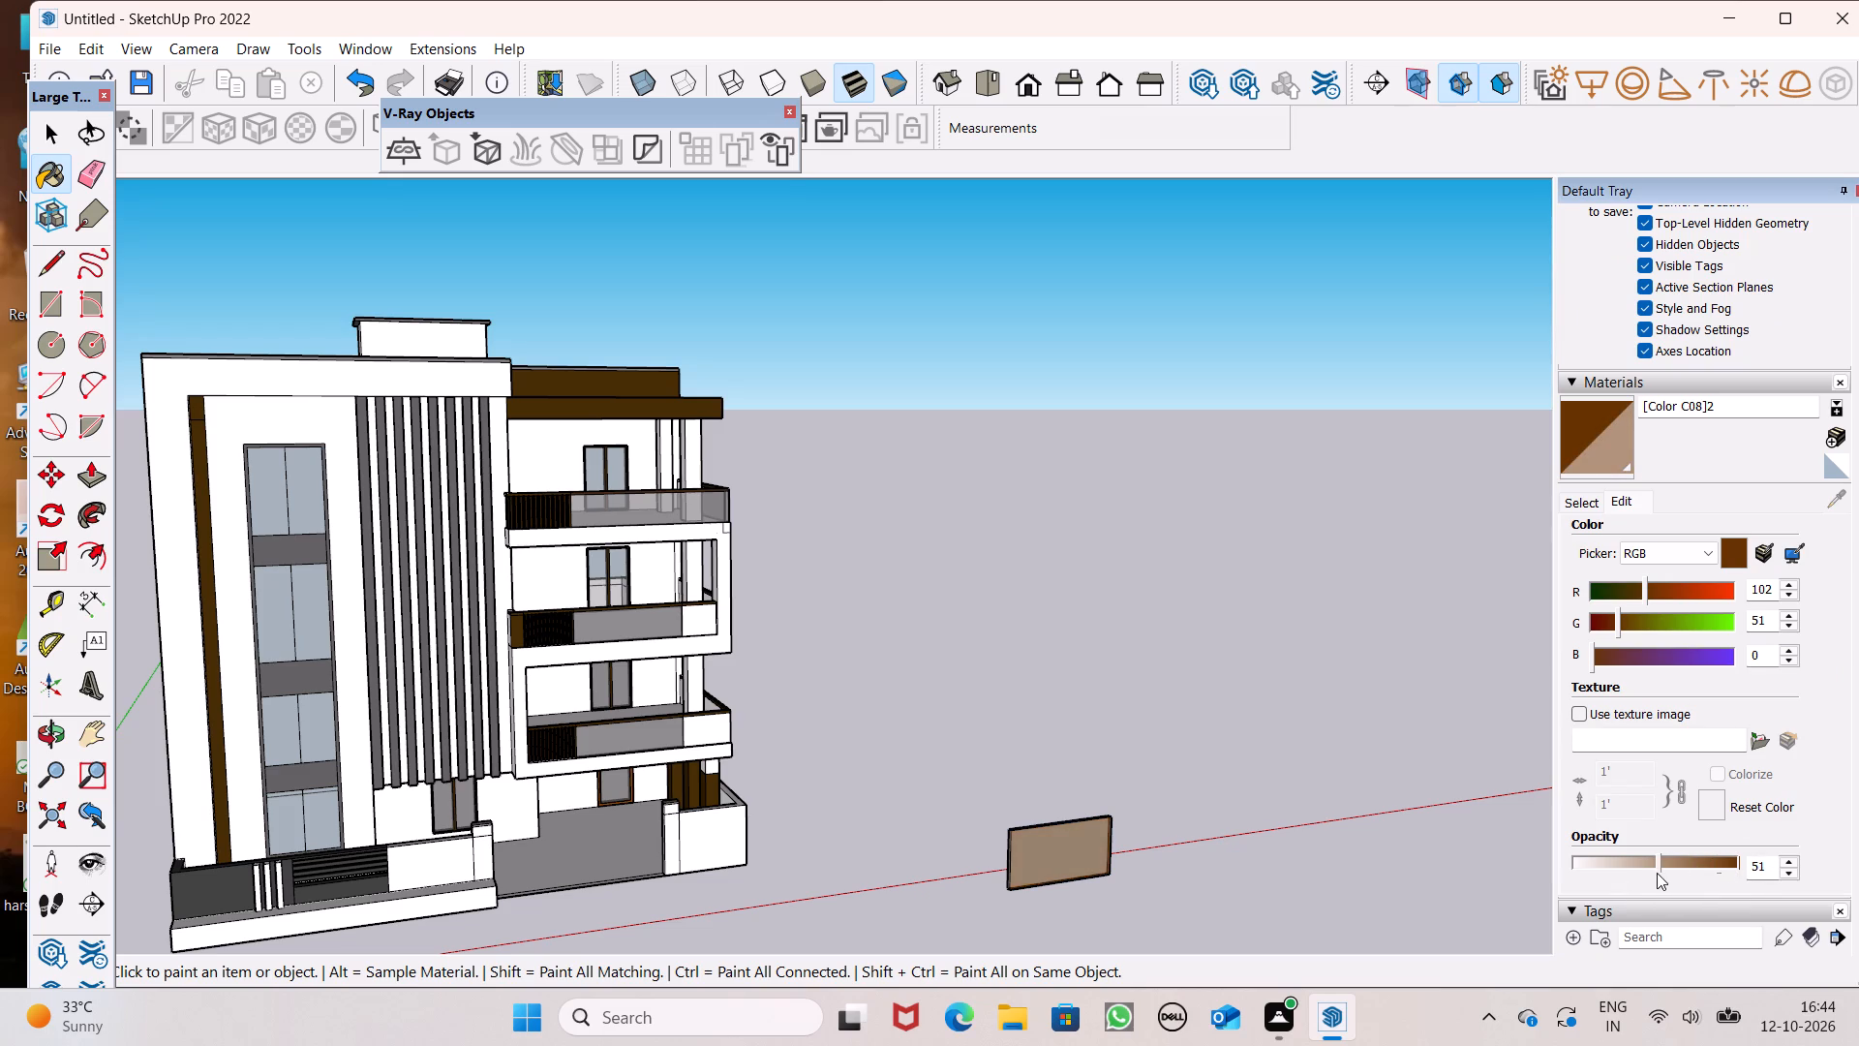
drag(1657, 873, 1684, 873)
Reapply the semi-transparent Color C08 to the freestanding panel's faces and check the panel from several sides.
scroll(1127, 921, up, 5)
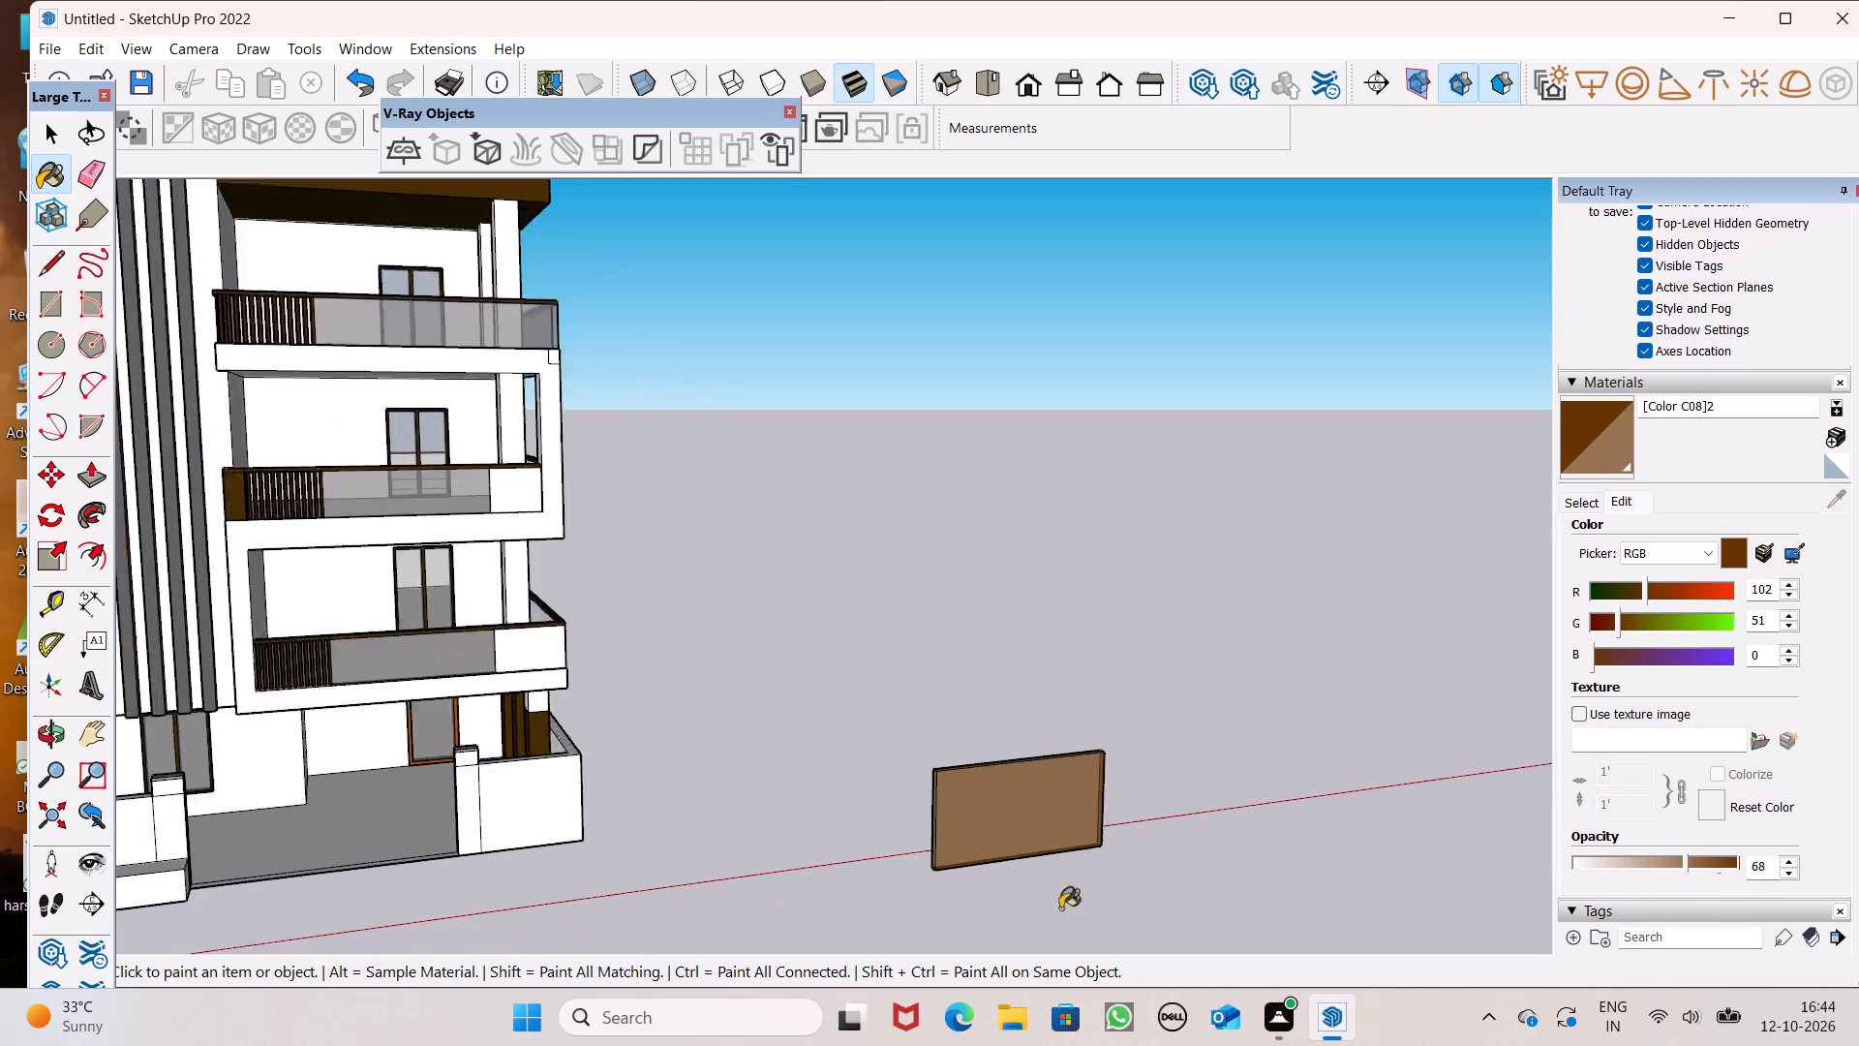
scroll(1060, 908, up, 2)
scroll(968, 860, up, 8)
scroll(965, 861, down, 5)
middle_drag(959, 863, 847, 879)
scroll(1030, 730, down, 1)
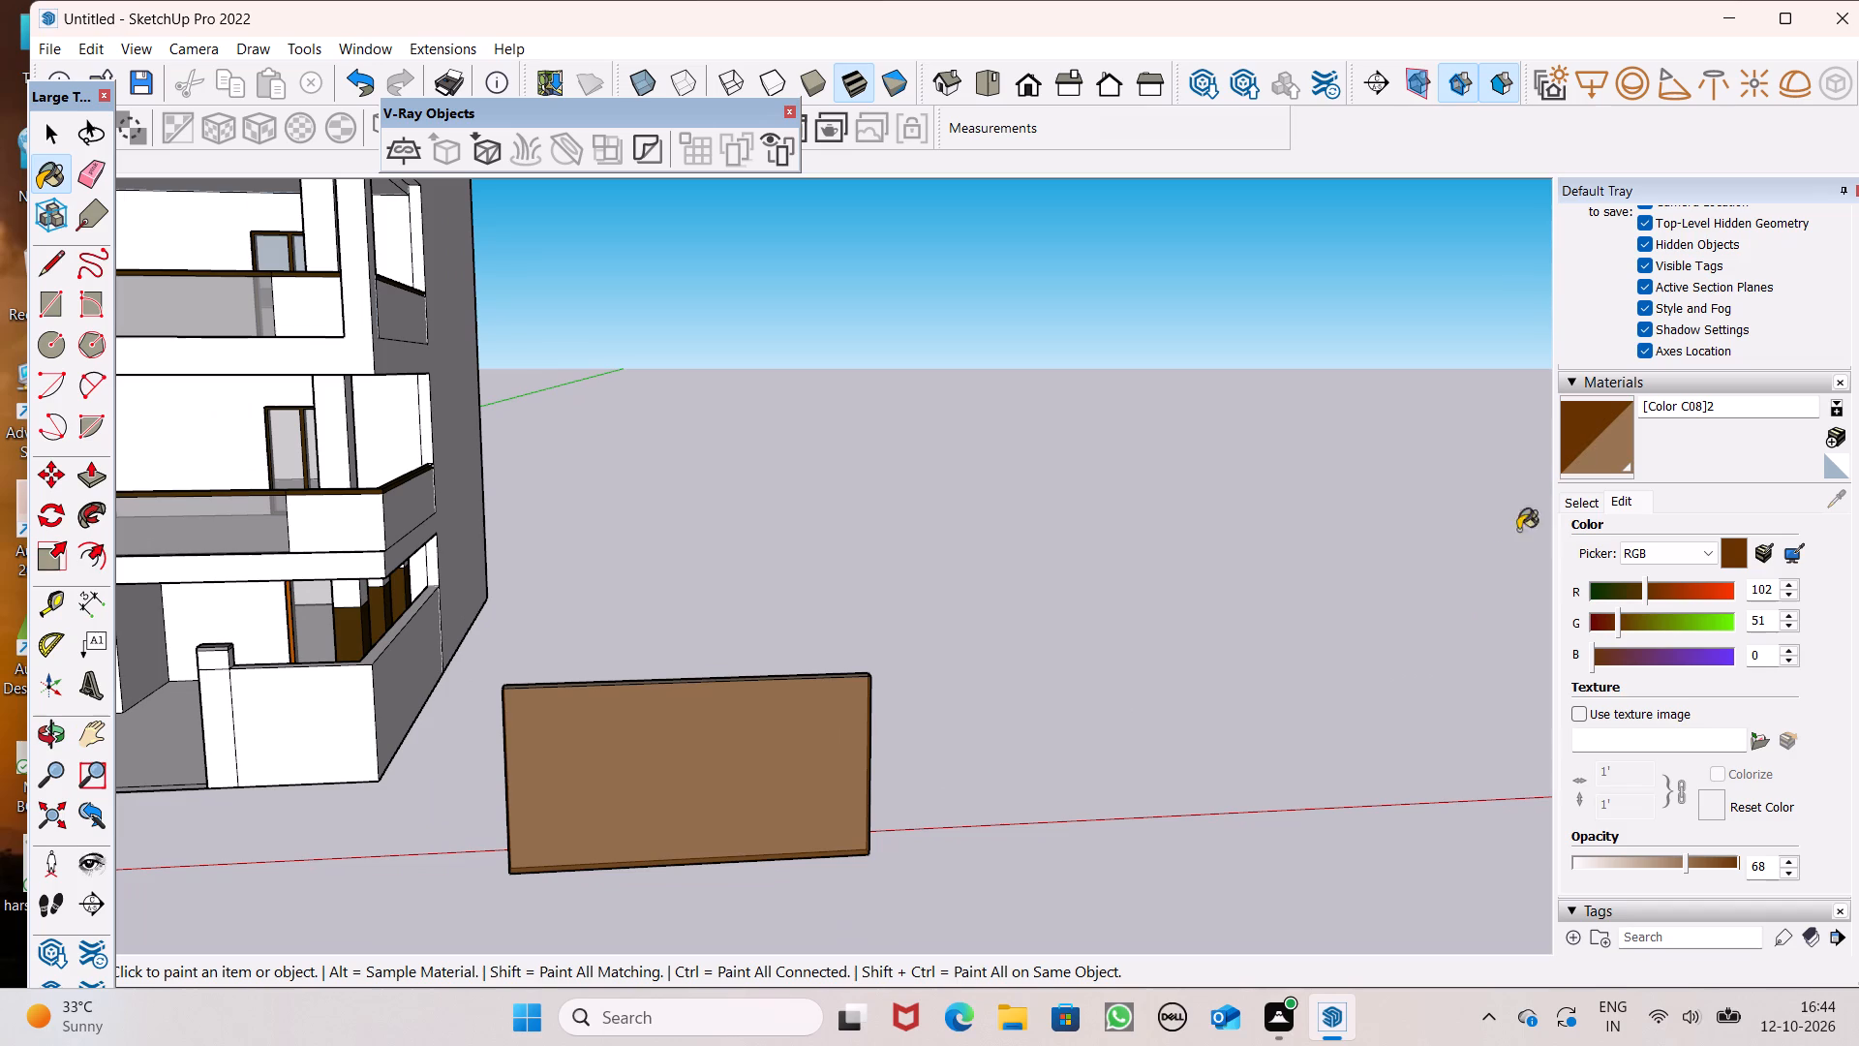
click(1603, 450)
scroll(1004, 631, down, 4)
middle_drag(1011, 725, 891, 856)
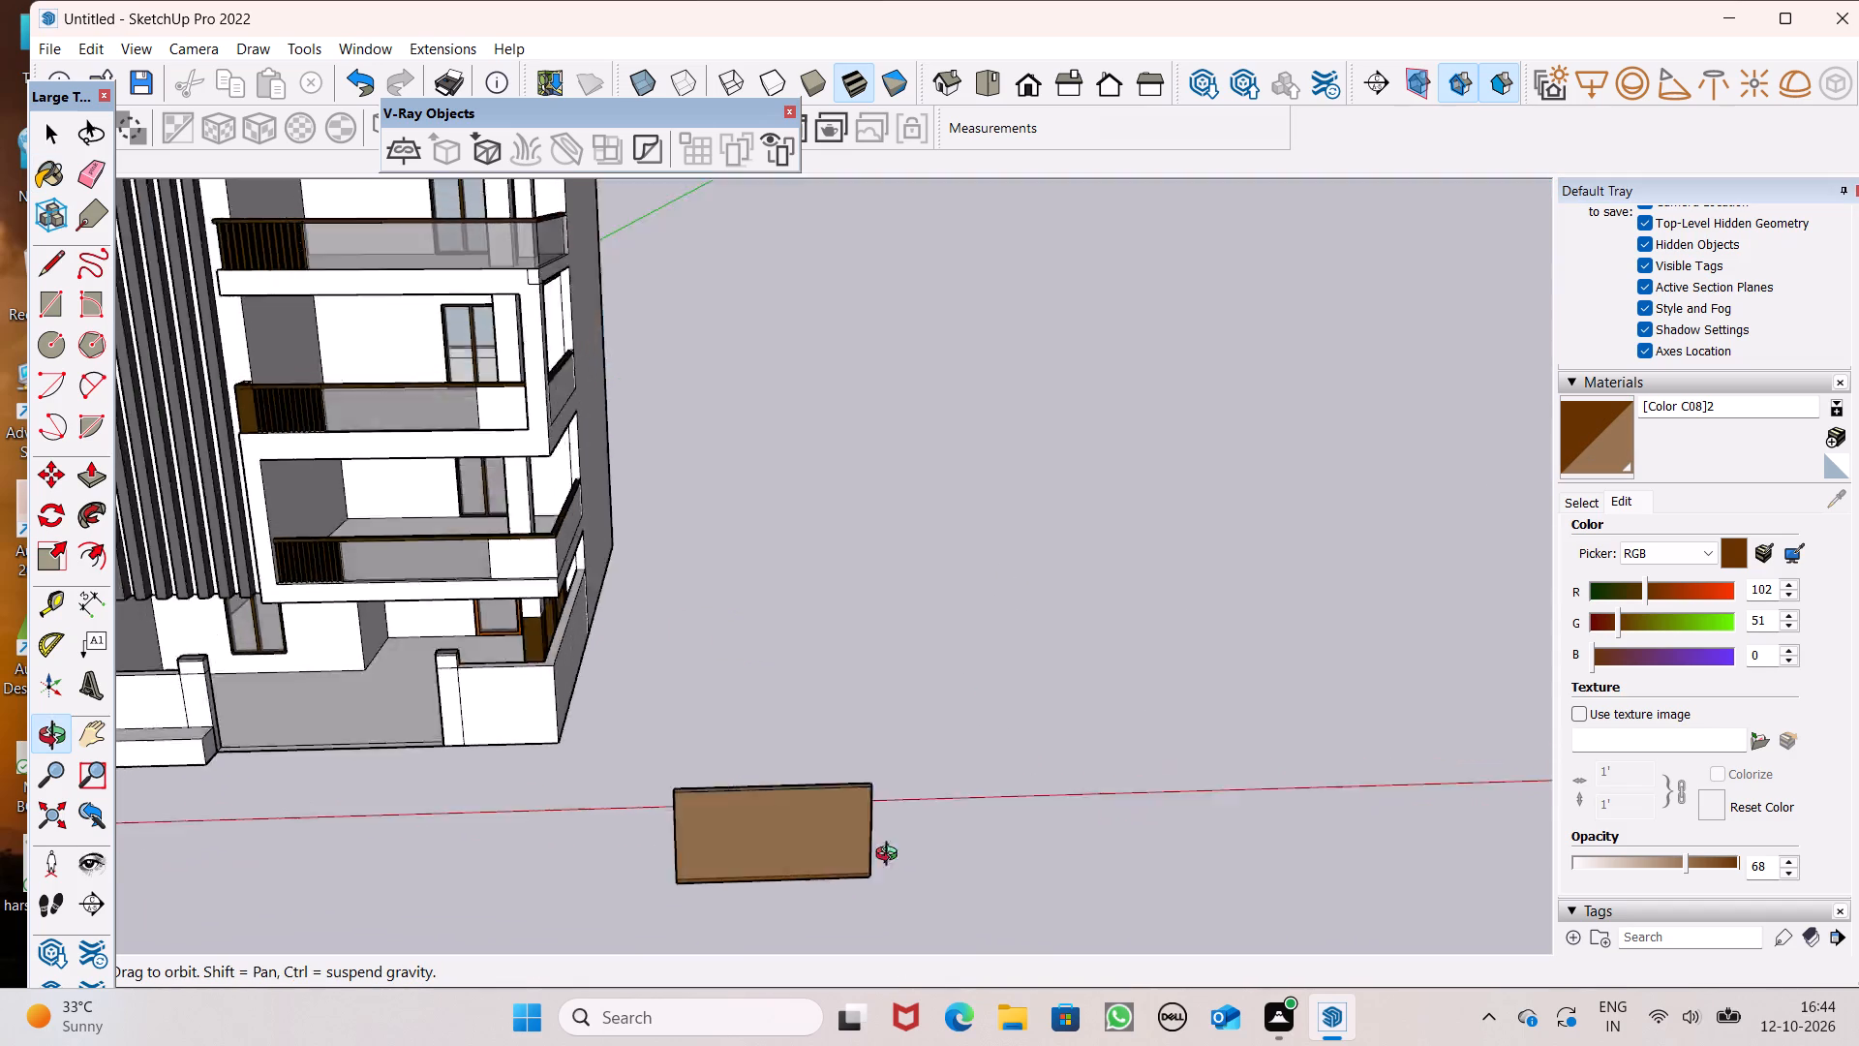
middle_drag(891, 856, 0, 758)
scroll(137, 566, up, 7)
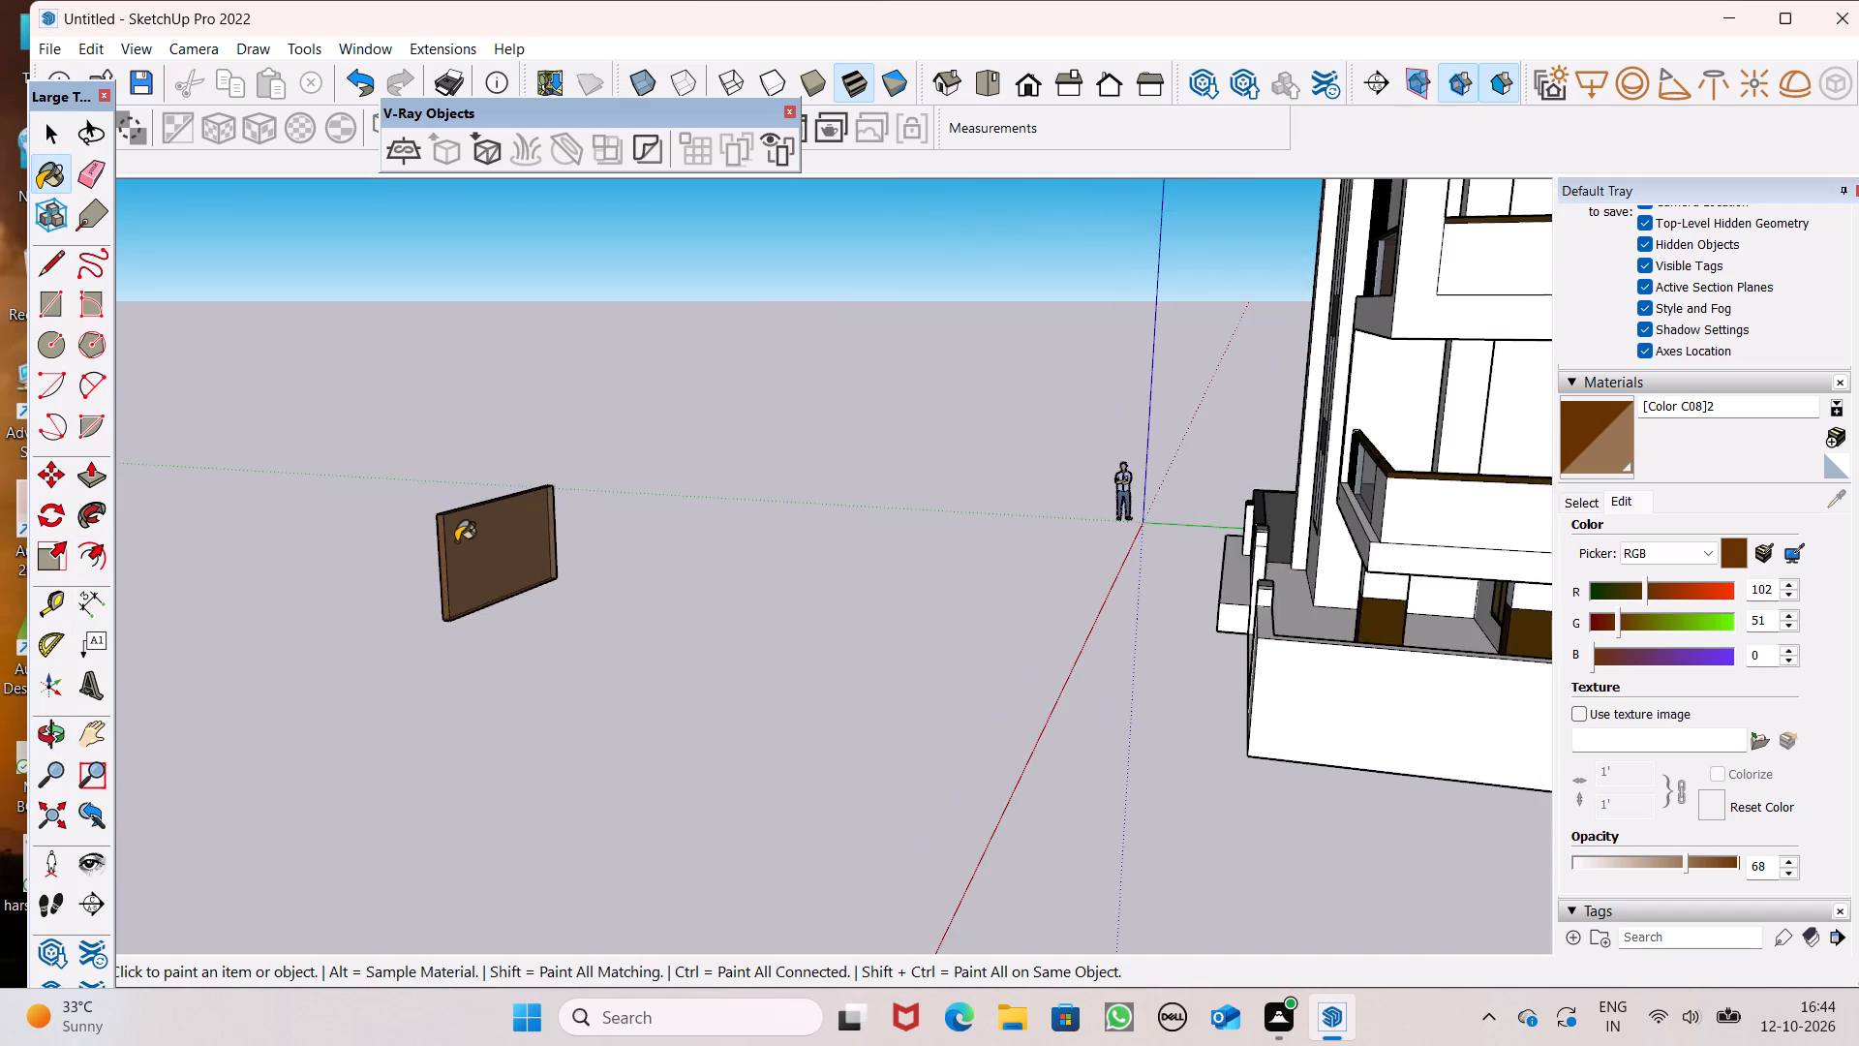
scroll(465, 543, up, 6)
click(531, 566)
scroll(618, 592, up, 1)
middle_drag(617, 592, 334, 661)
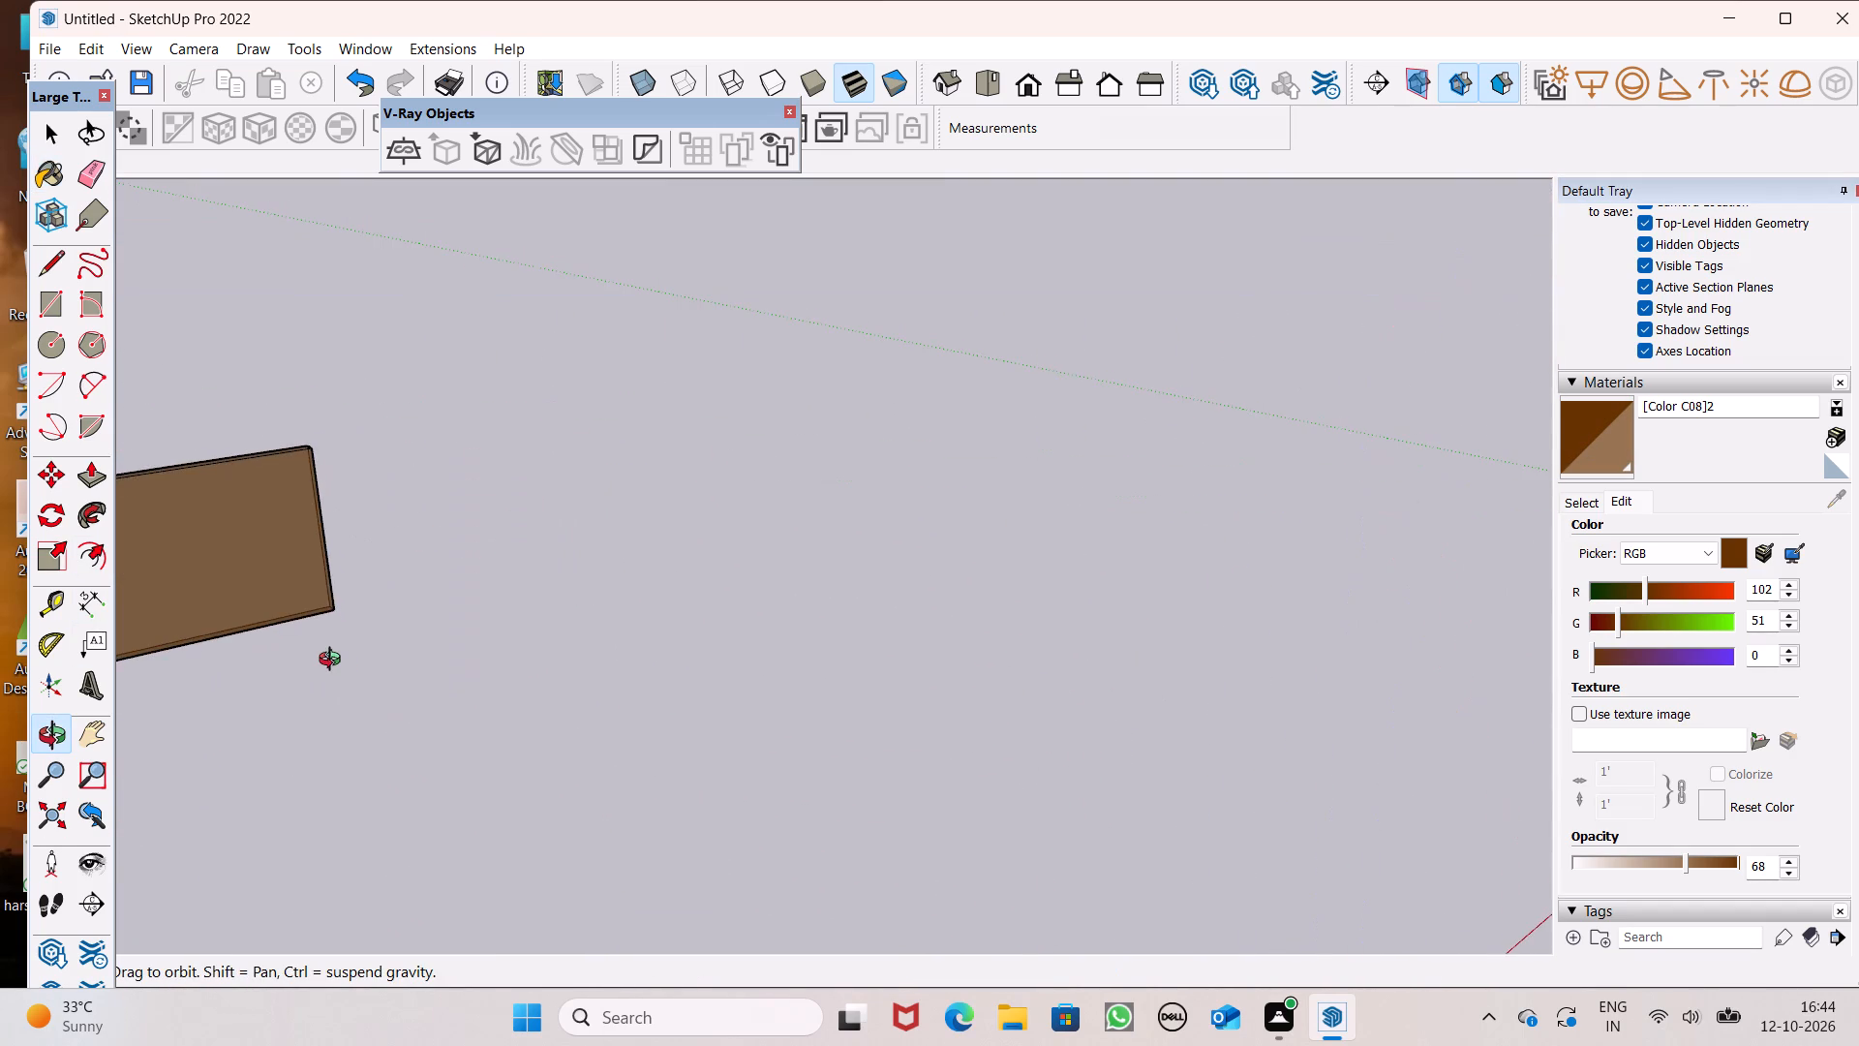
middle_drag(334, 661, 707, 593)
scroll(623, 664, up, 5)
click(555, 661)
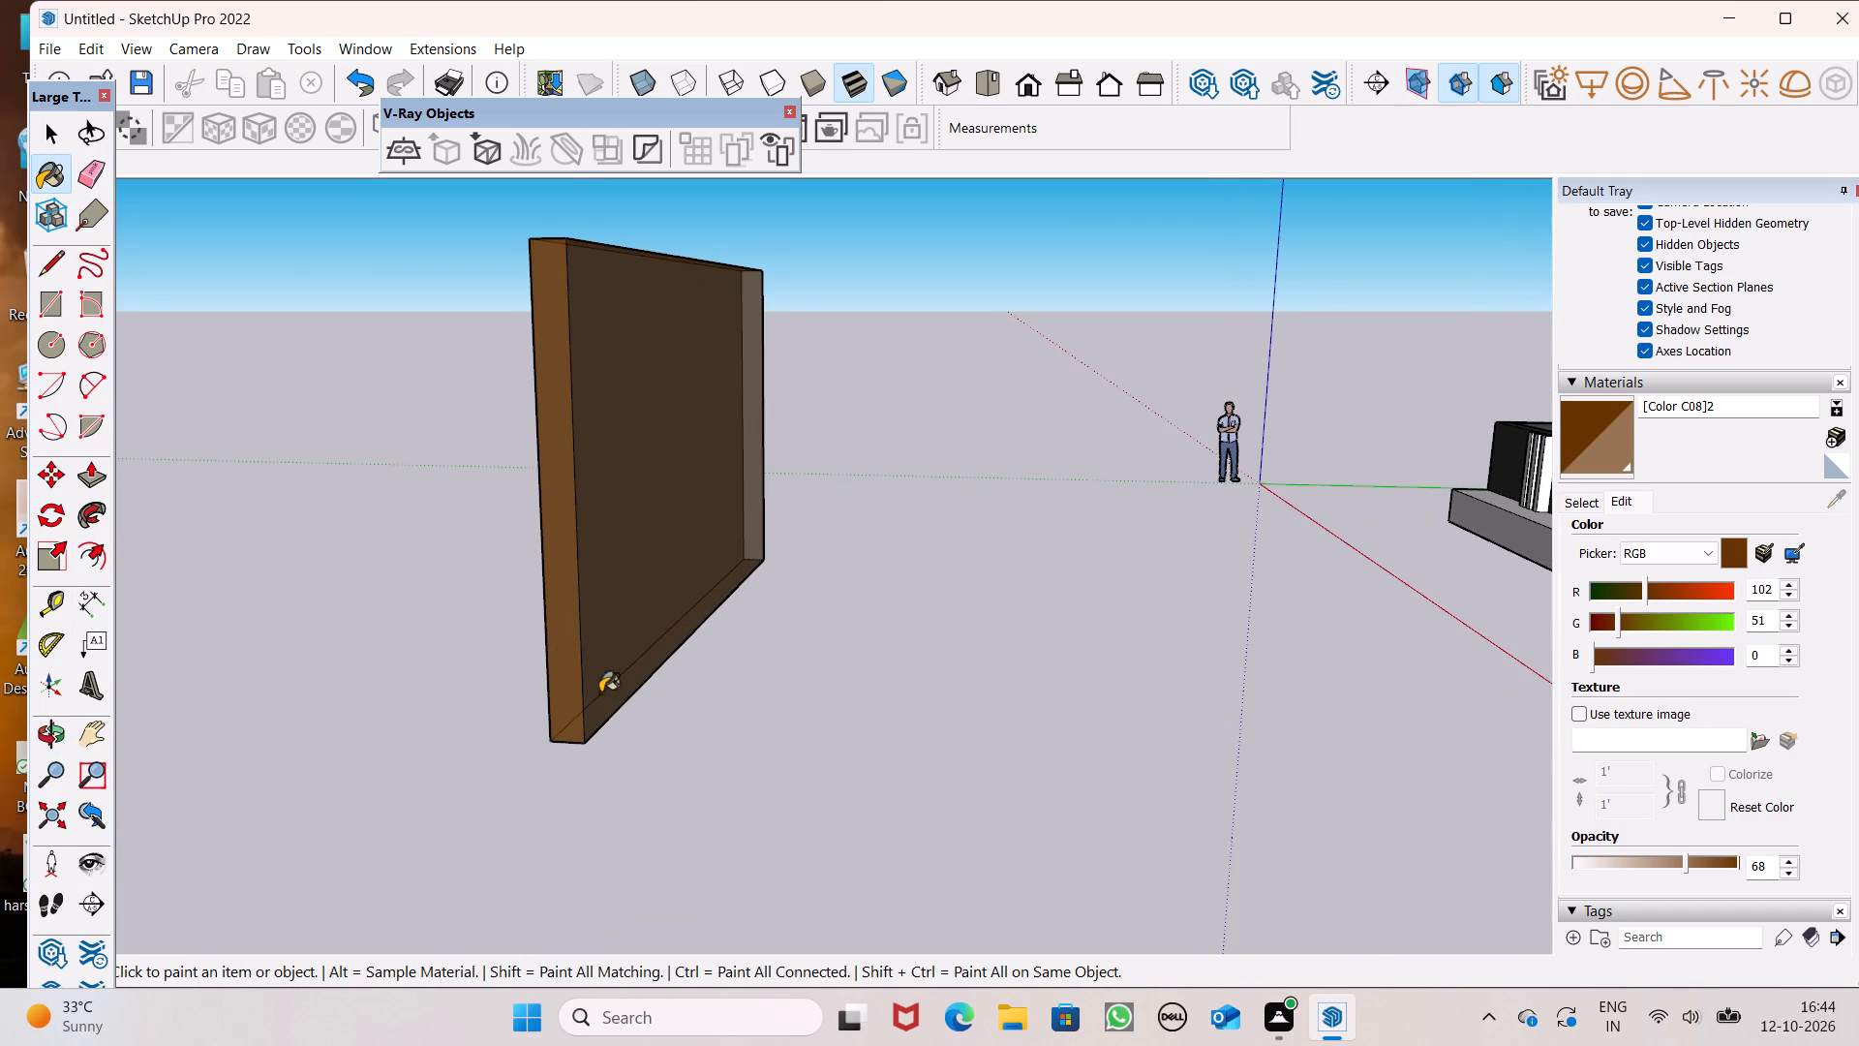
scroll(604, 695, up, 1)
middle_drag(604, 693, 1534, 694)
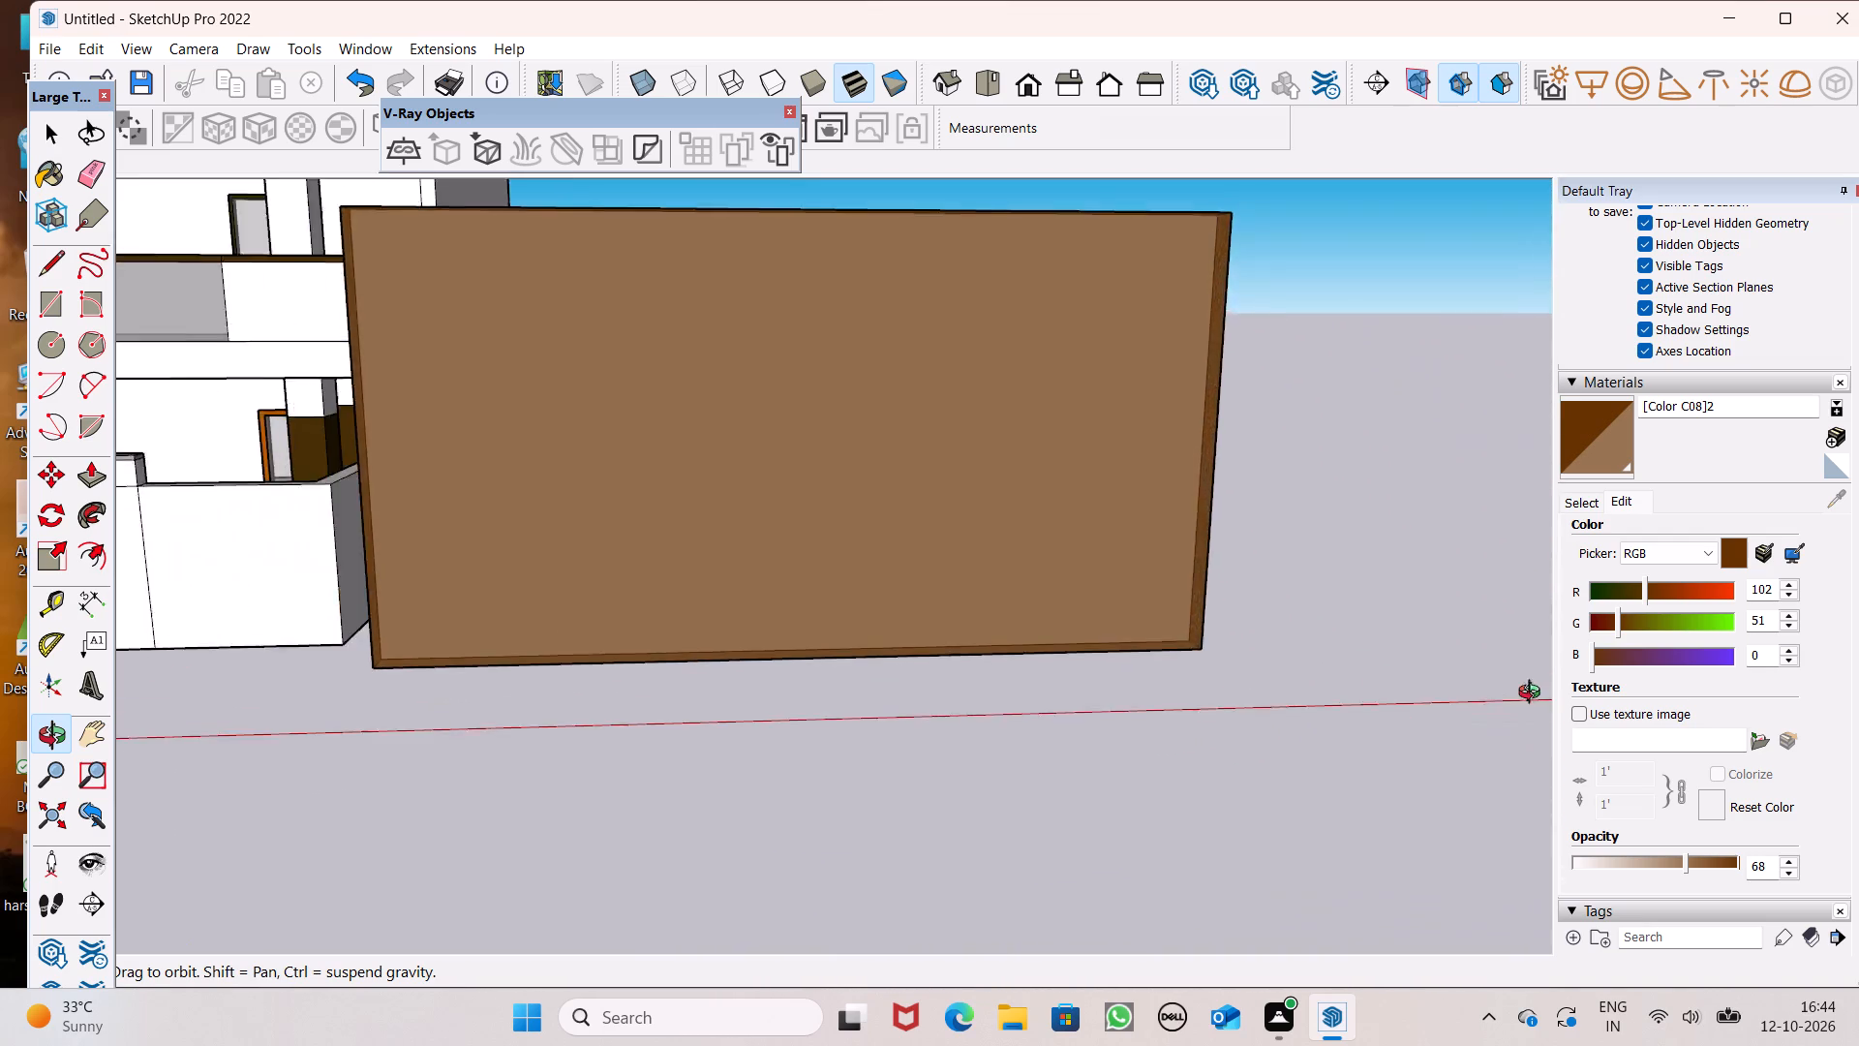
middle_drag(1534, 694, 1690, 950)
scroll(258, 353, up, 4)
scroll(481, 436, down, 2)
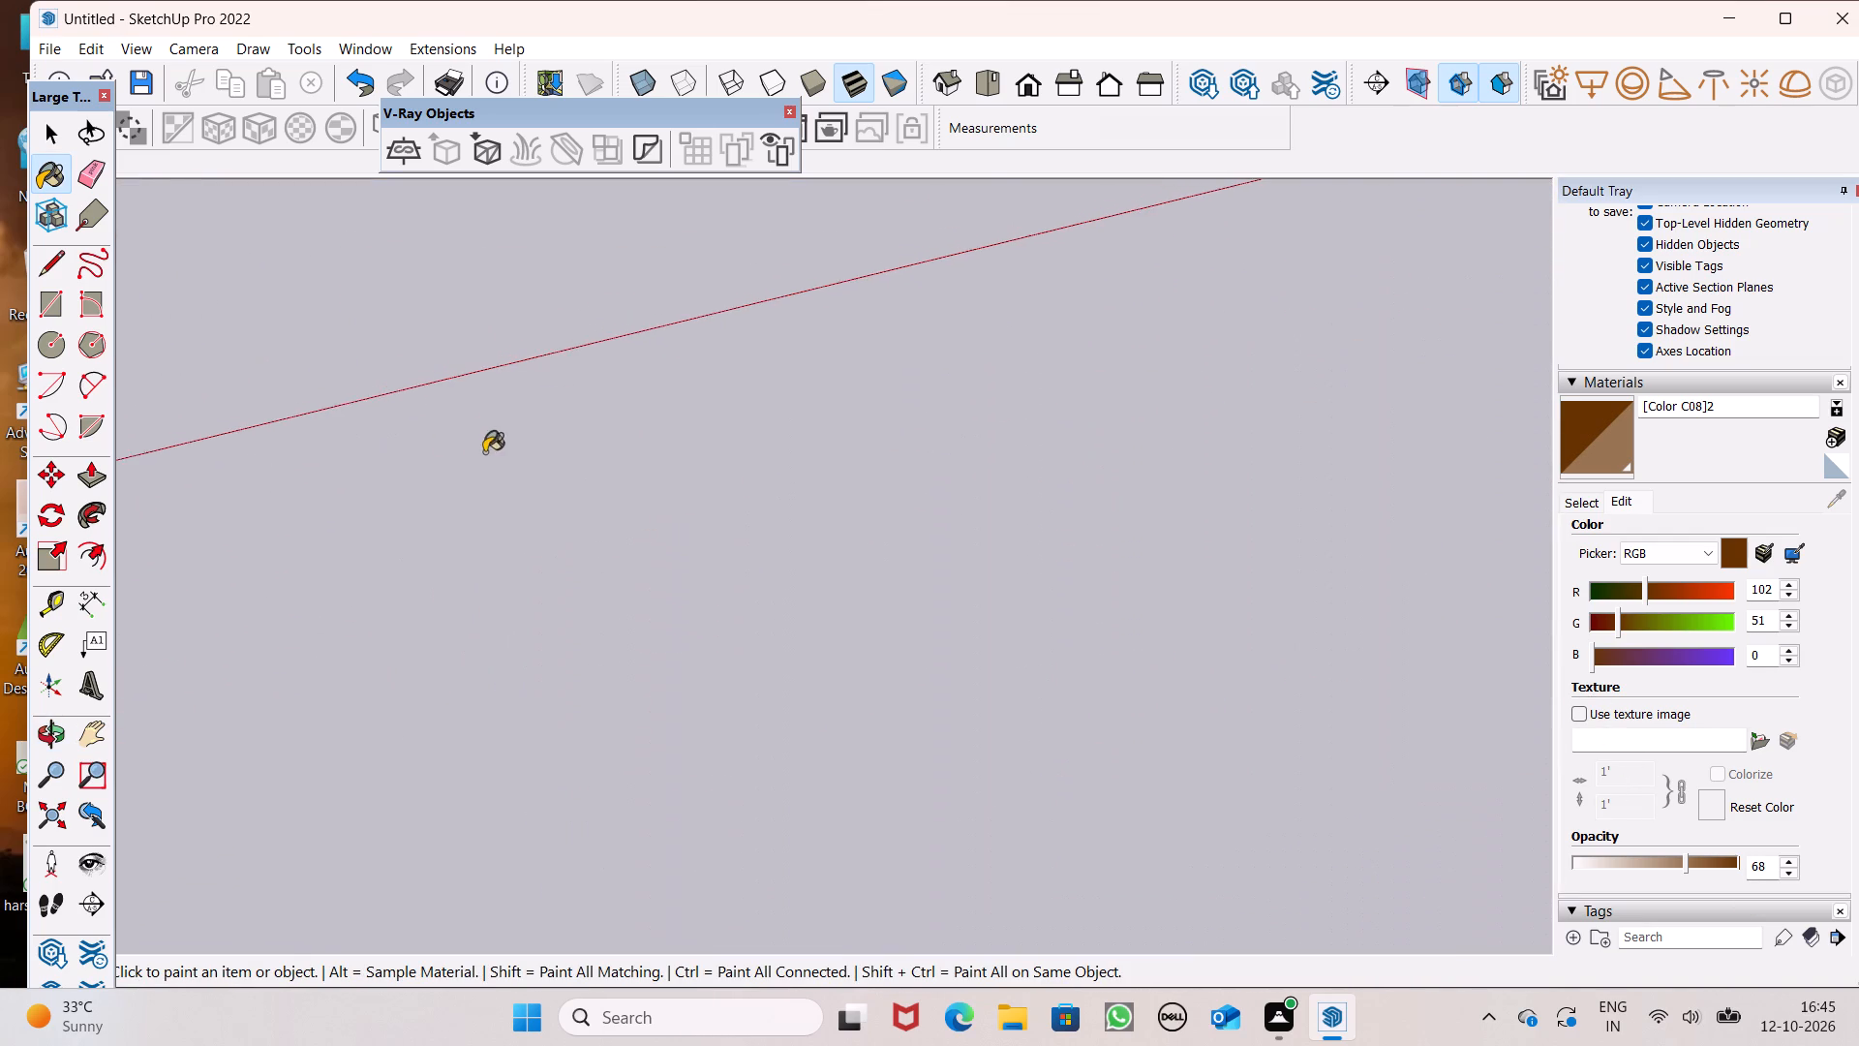
scroll(484, 452, down, 2)
middle_drag(669, 618, 597, 57)
middle_drag(718, 681, 715, 448)
scroll(718, 646, up, 1)
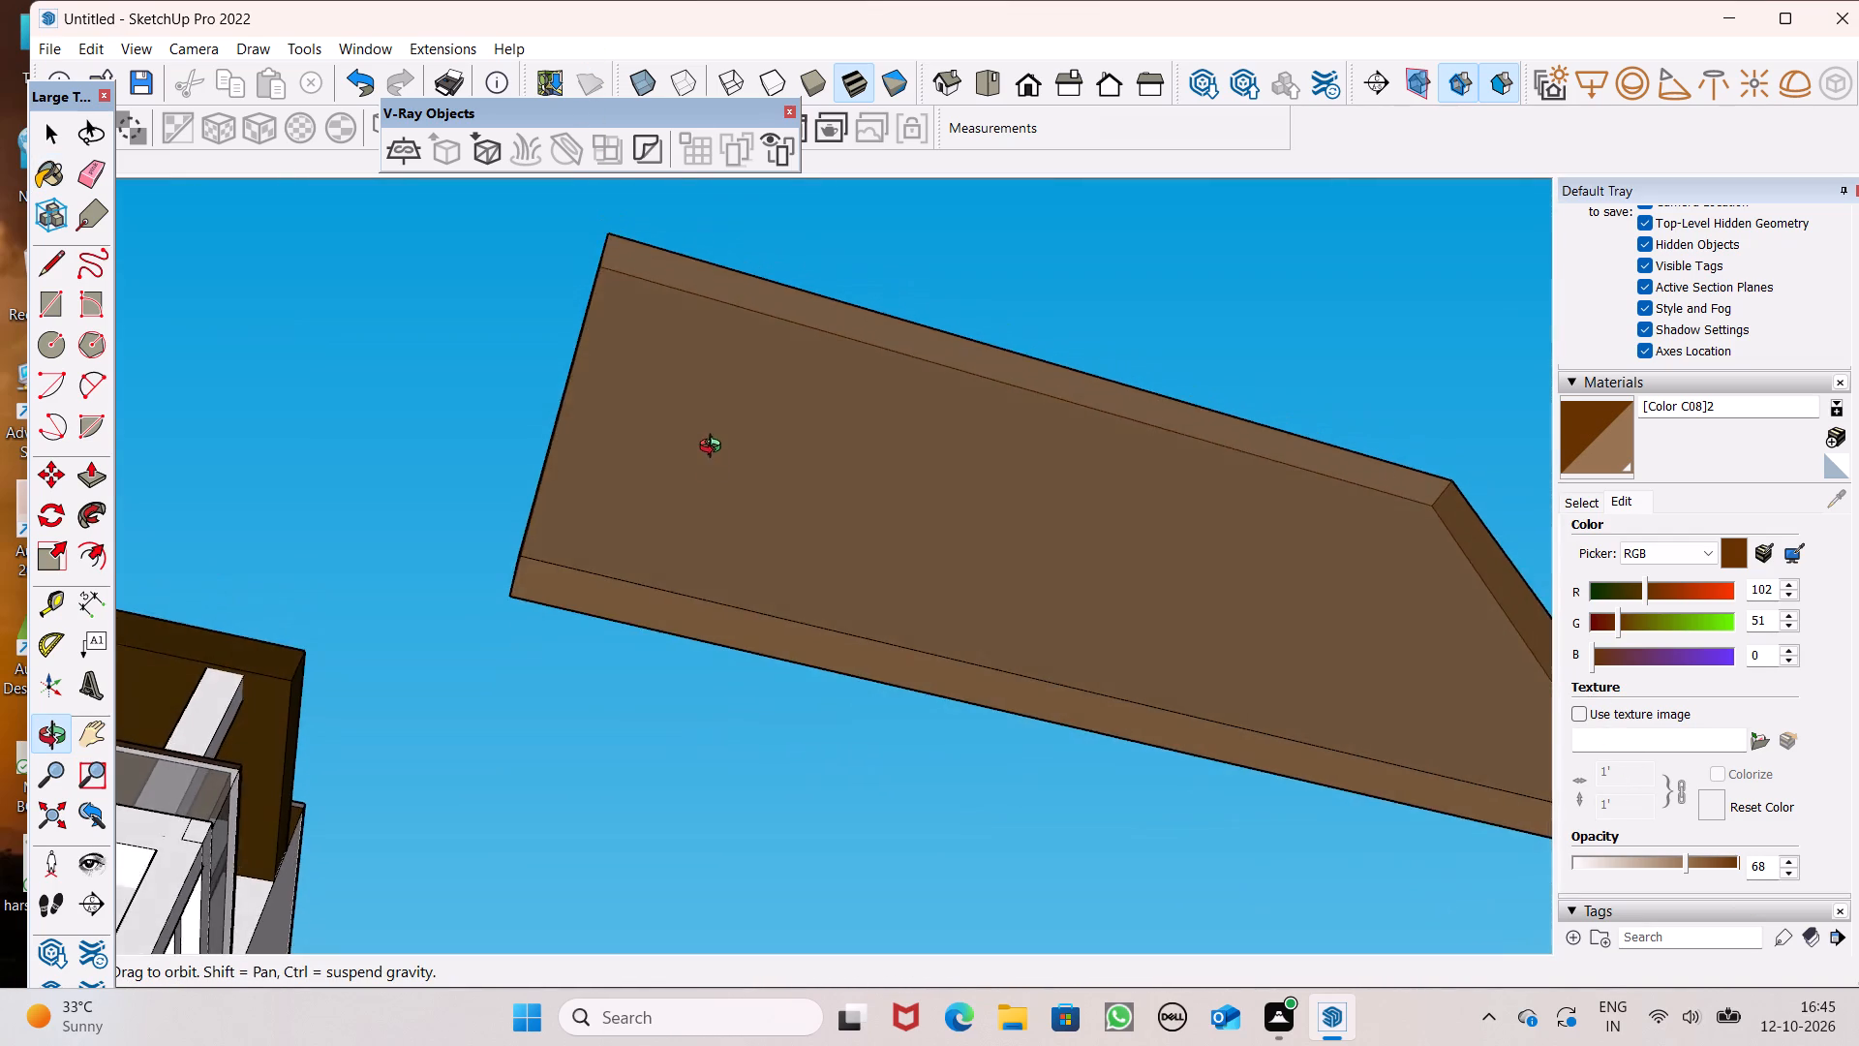
middle_drag(715, 448, 589, 1045)
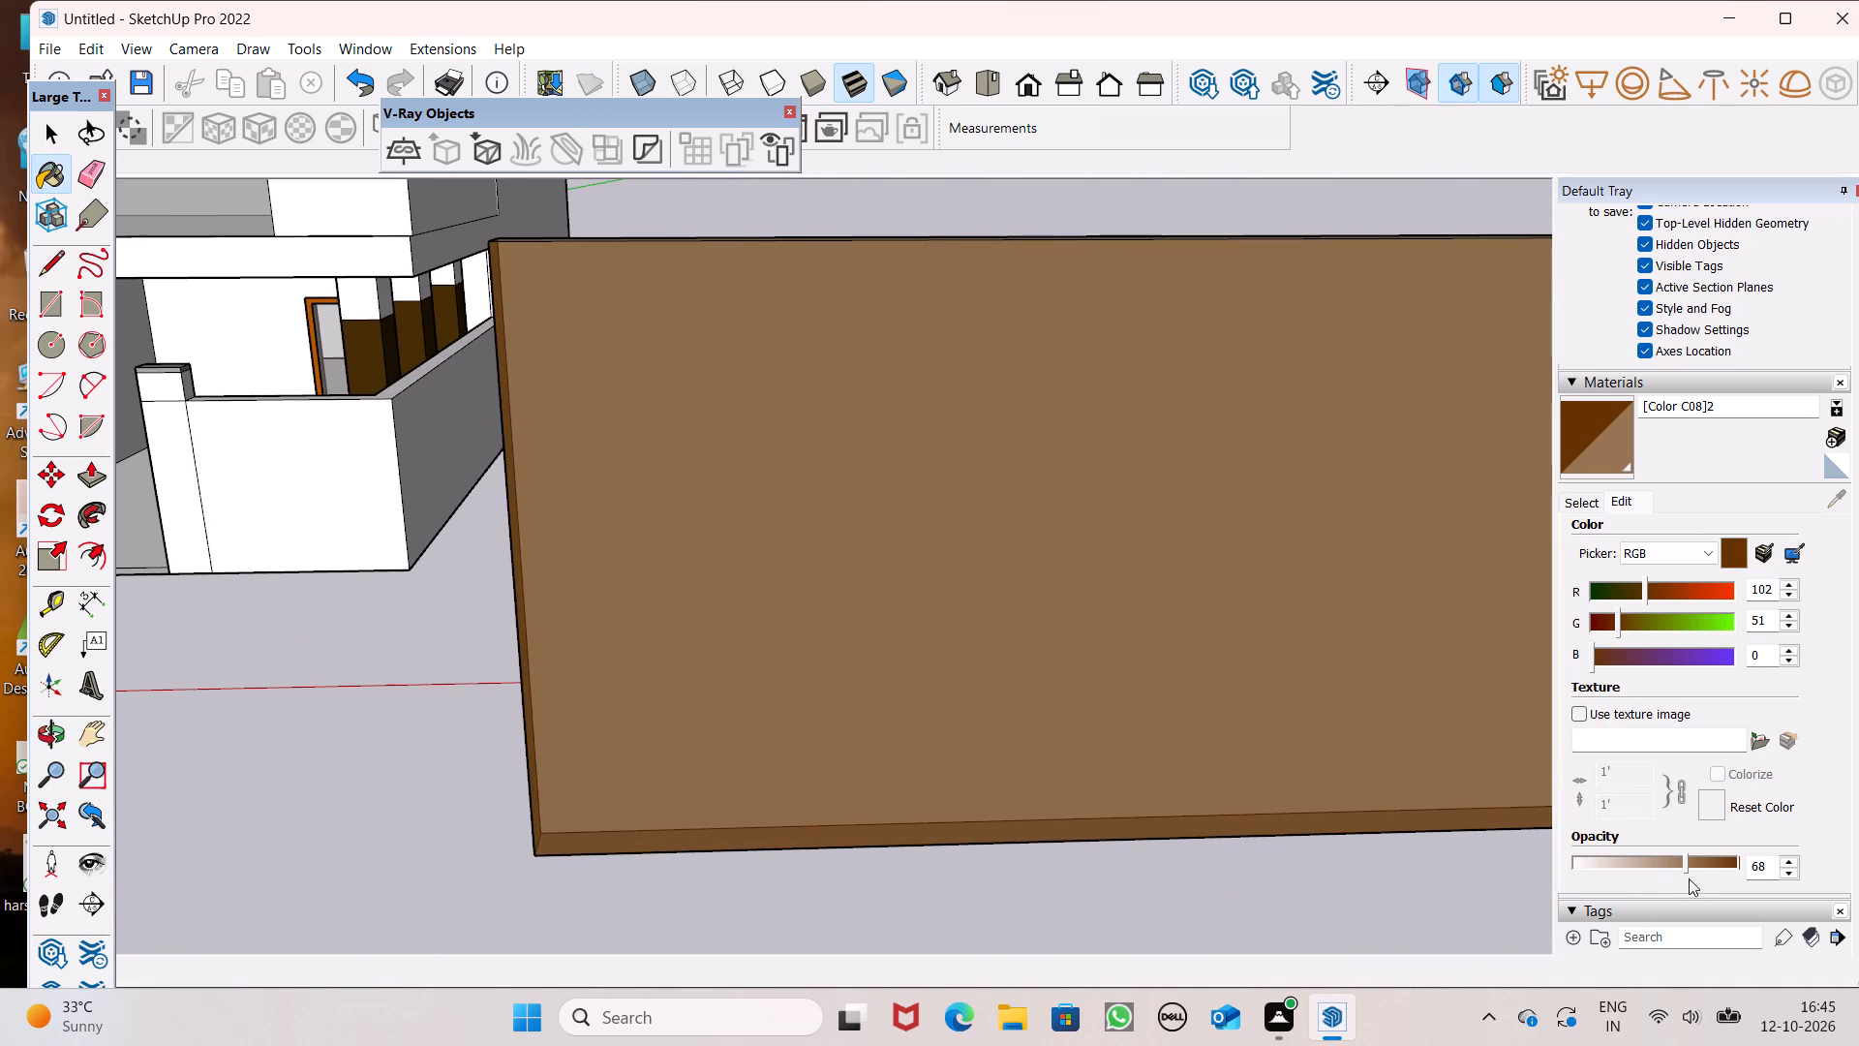
Set the opacity of the Color C08 material to 65.
click(1687, 865)
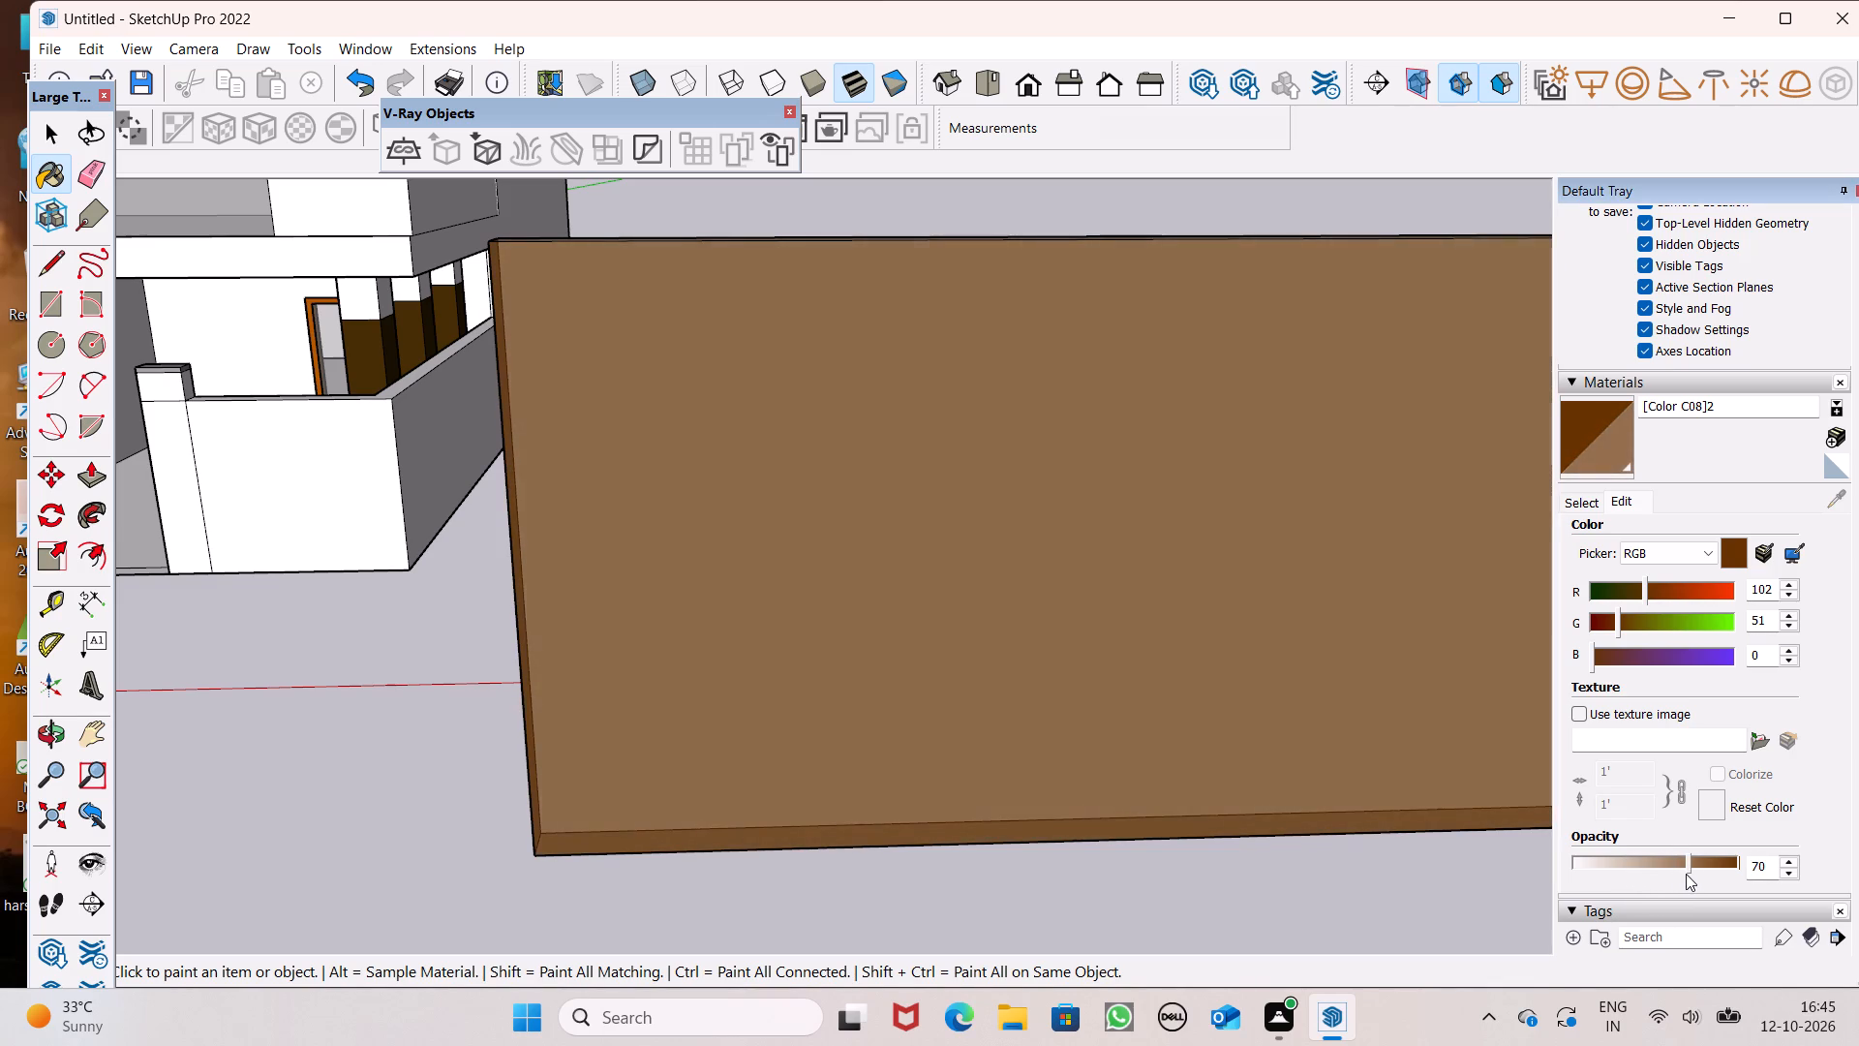
click(1616, 445)
scroll(803, 387, down, 9)
scroll(823, 502, up, 1)
middle_drag(821, 501, 845, 136)
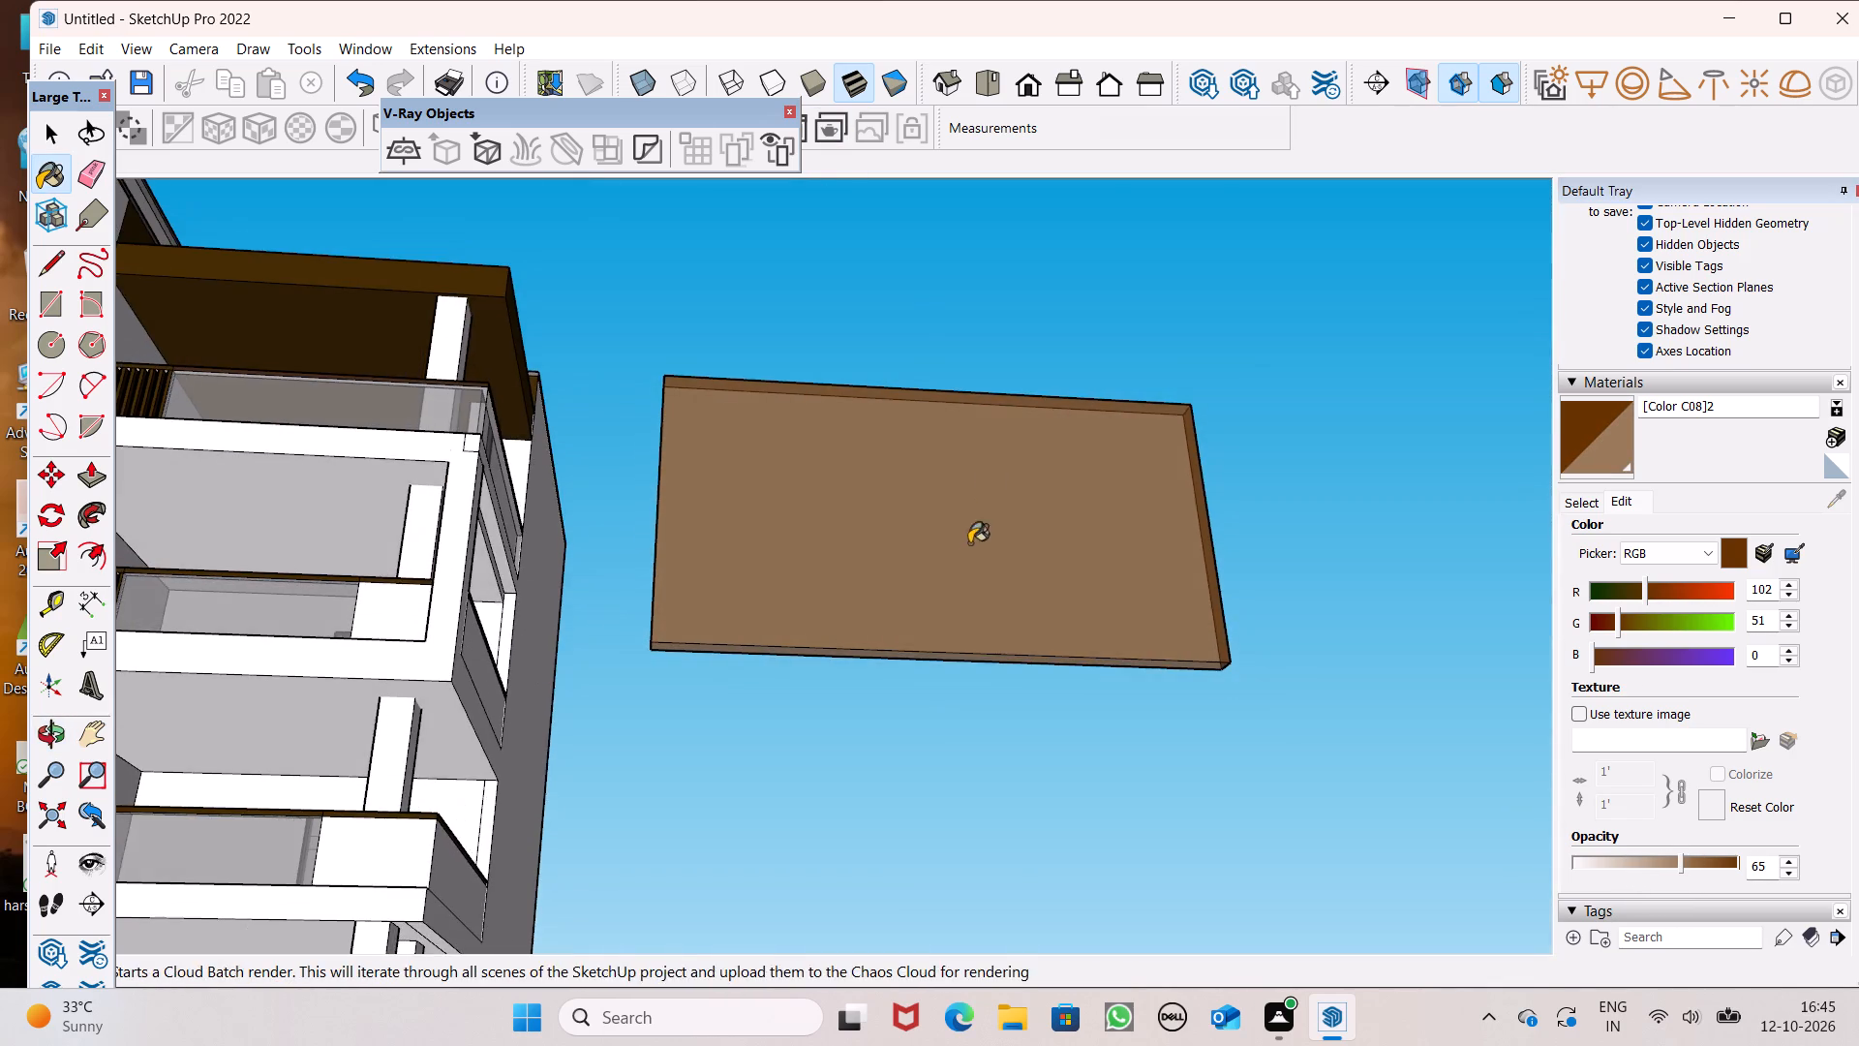
middle_drag(966, 547, 932, 908)
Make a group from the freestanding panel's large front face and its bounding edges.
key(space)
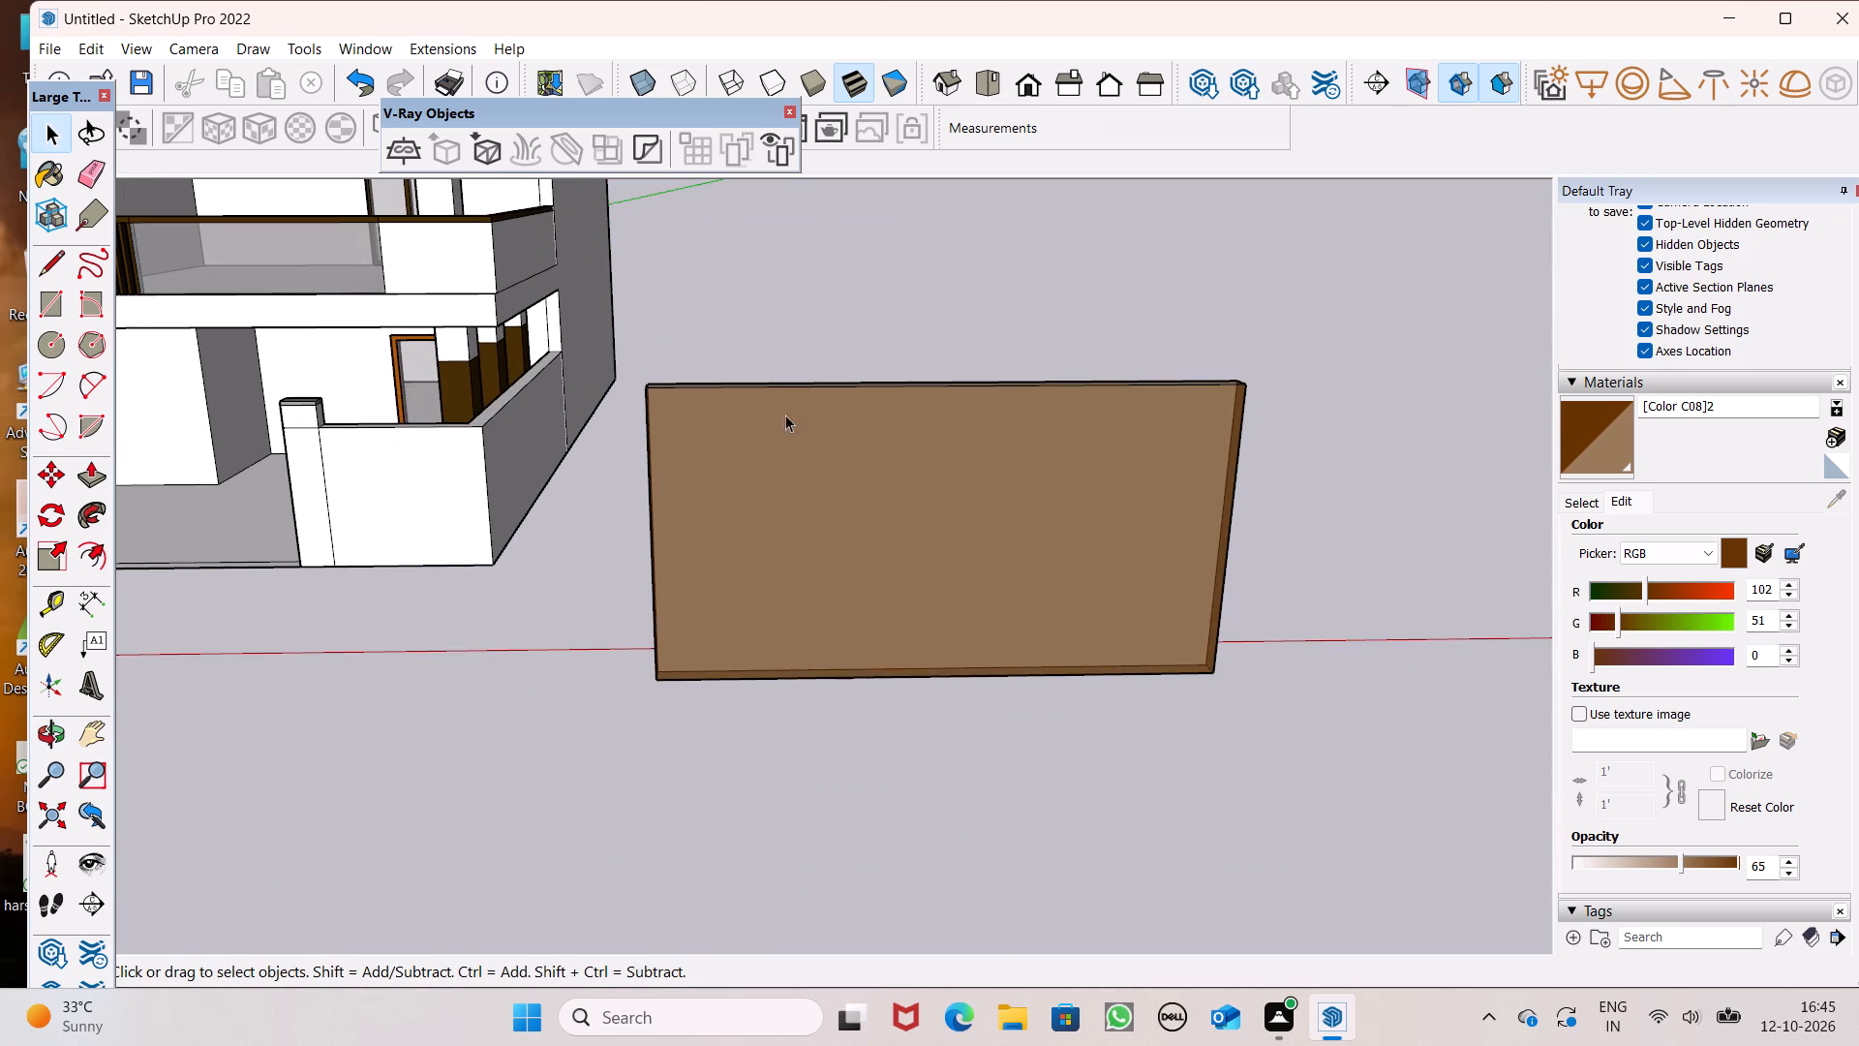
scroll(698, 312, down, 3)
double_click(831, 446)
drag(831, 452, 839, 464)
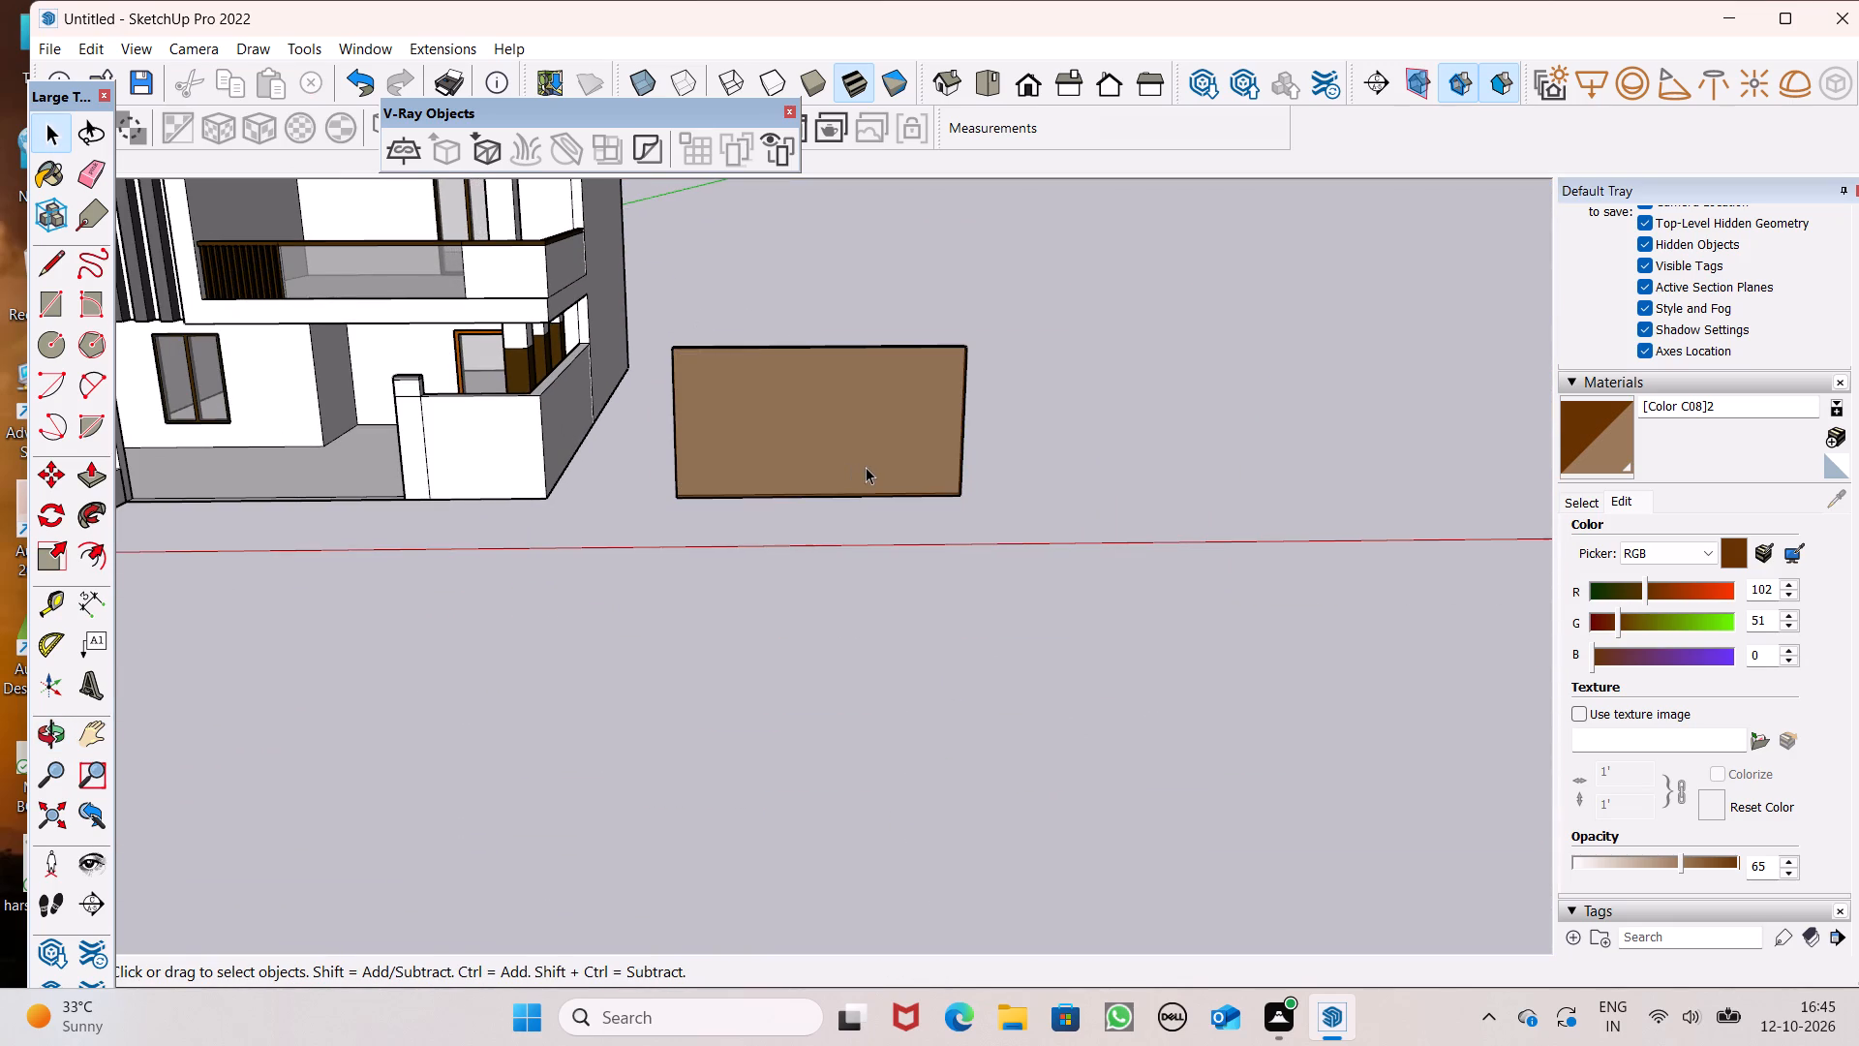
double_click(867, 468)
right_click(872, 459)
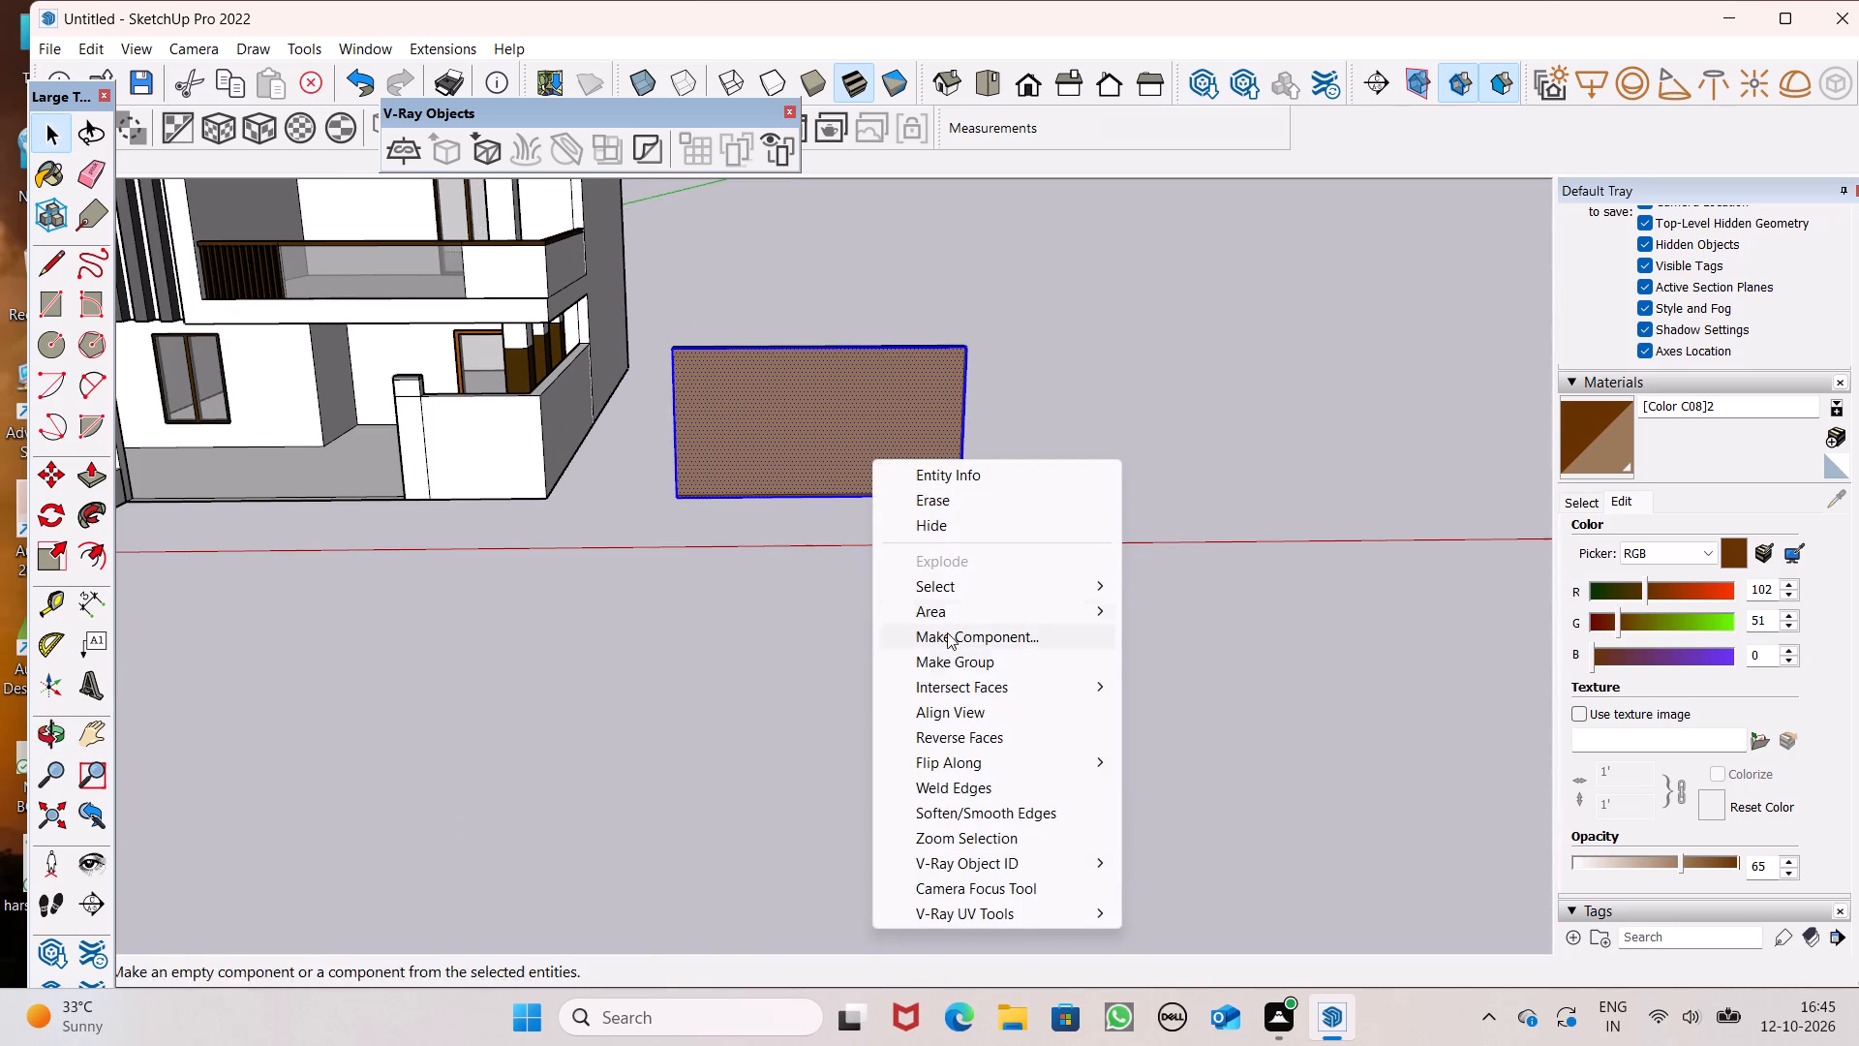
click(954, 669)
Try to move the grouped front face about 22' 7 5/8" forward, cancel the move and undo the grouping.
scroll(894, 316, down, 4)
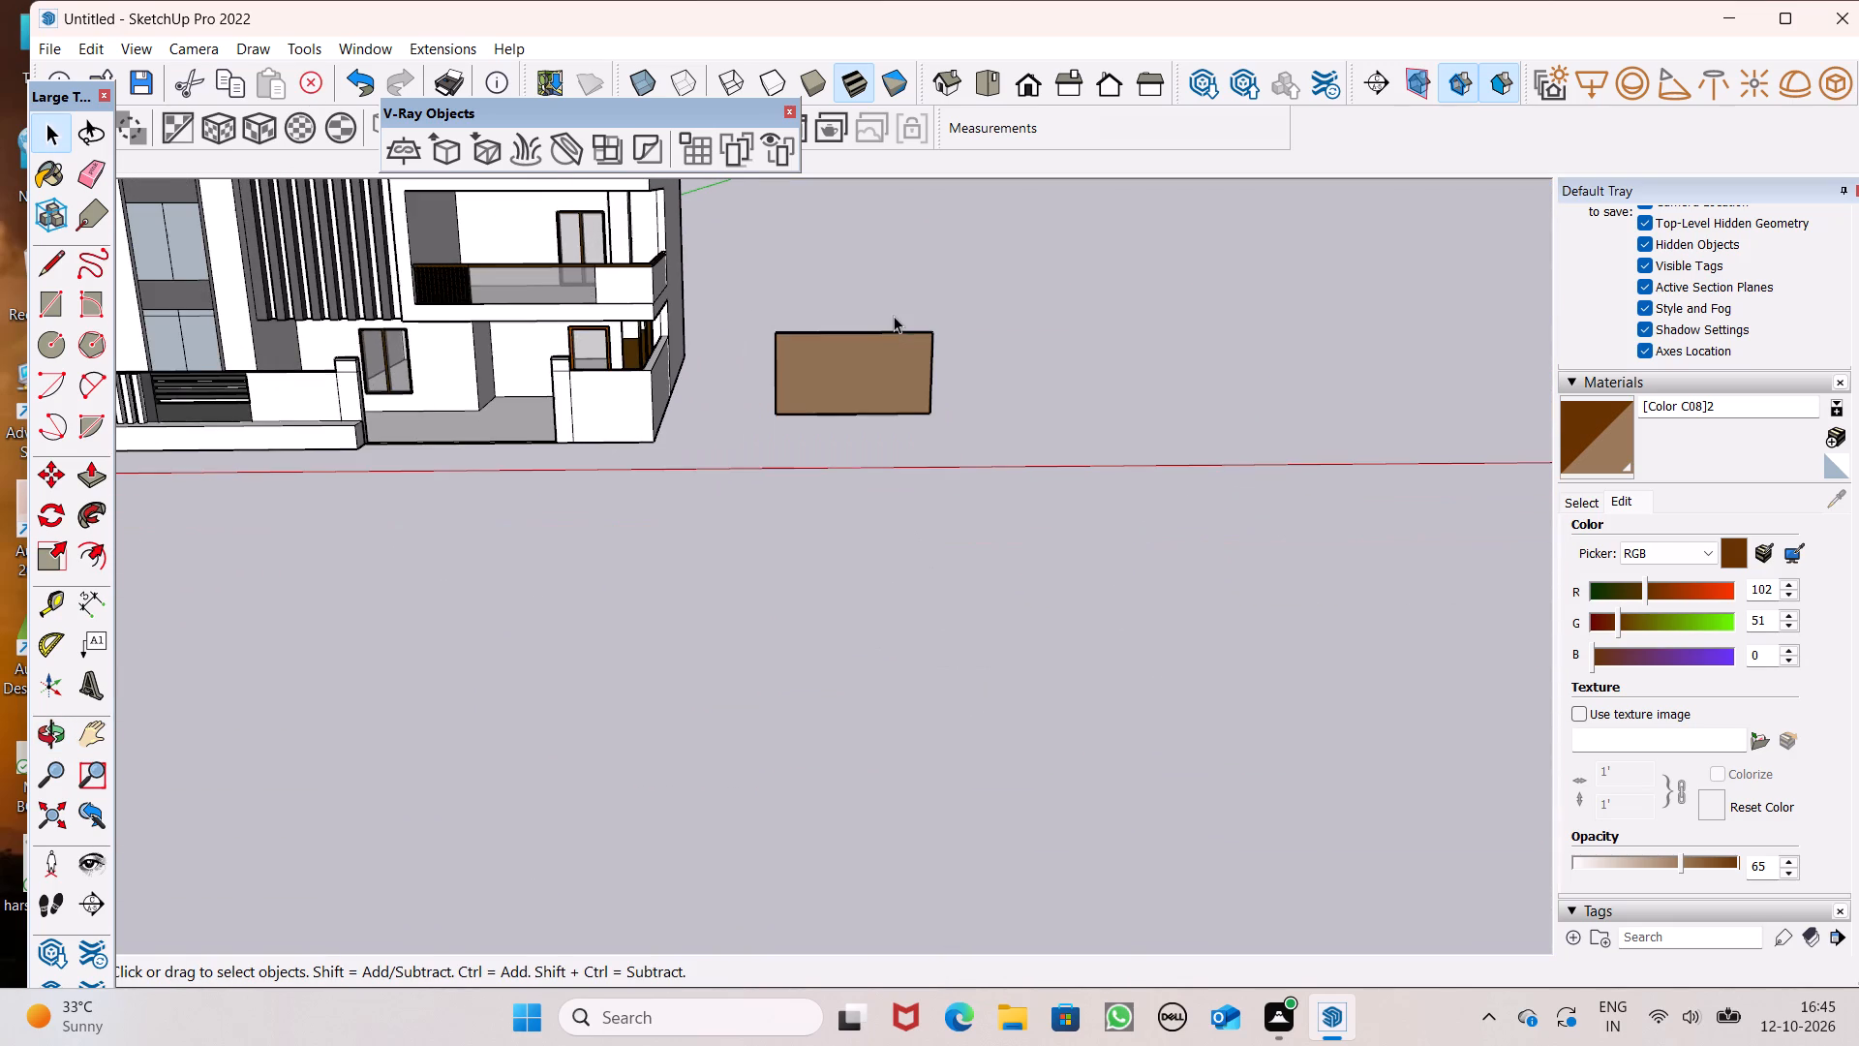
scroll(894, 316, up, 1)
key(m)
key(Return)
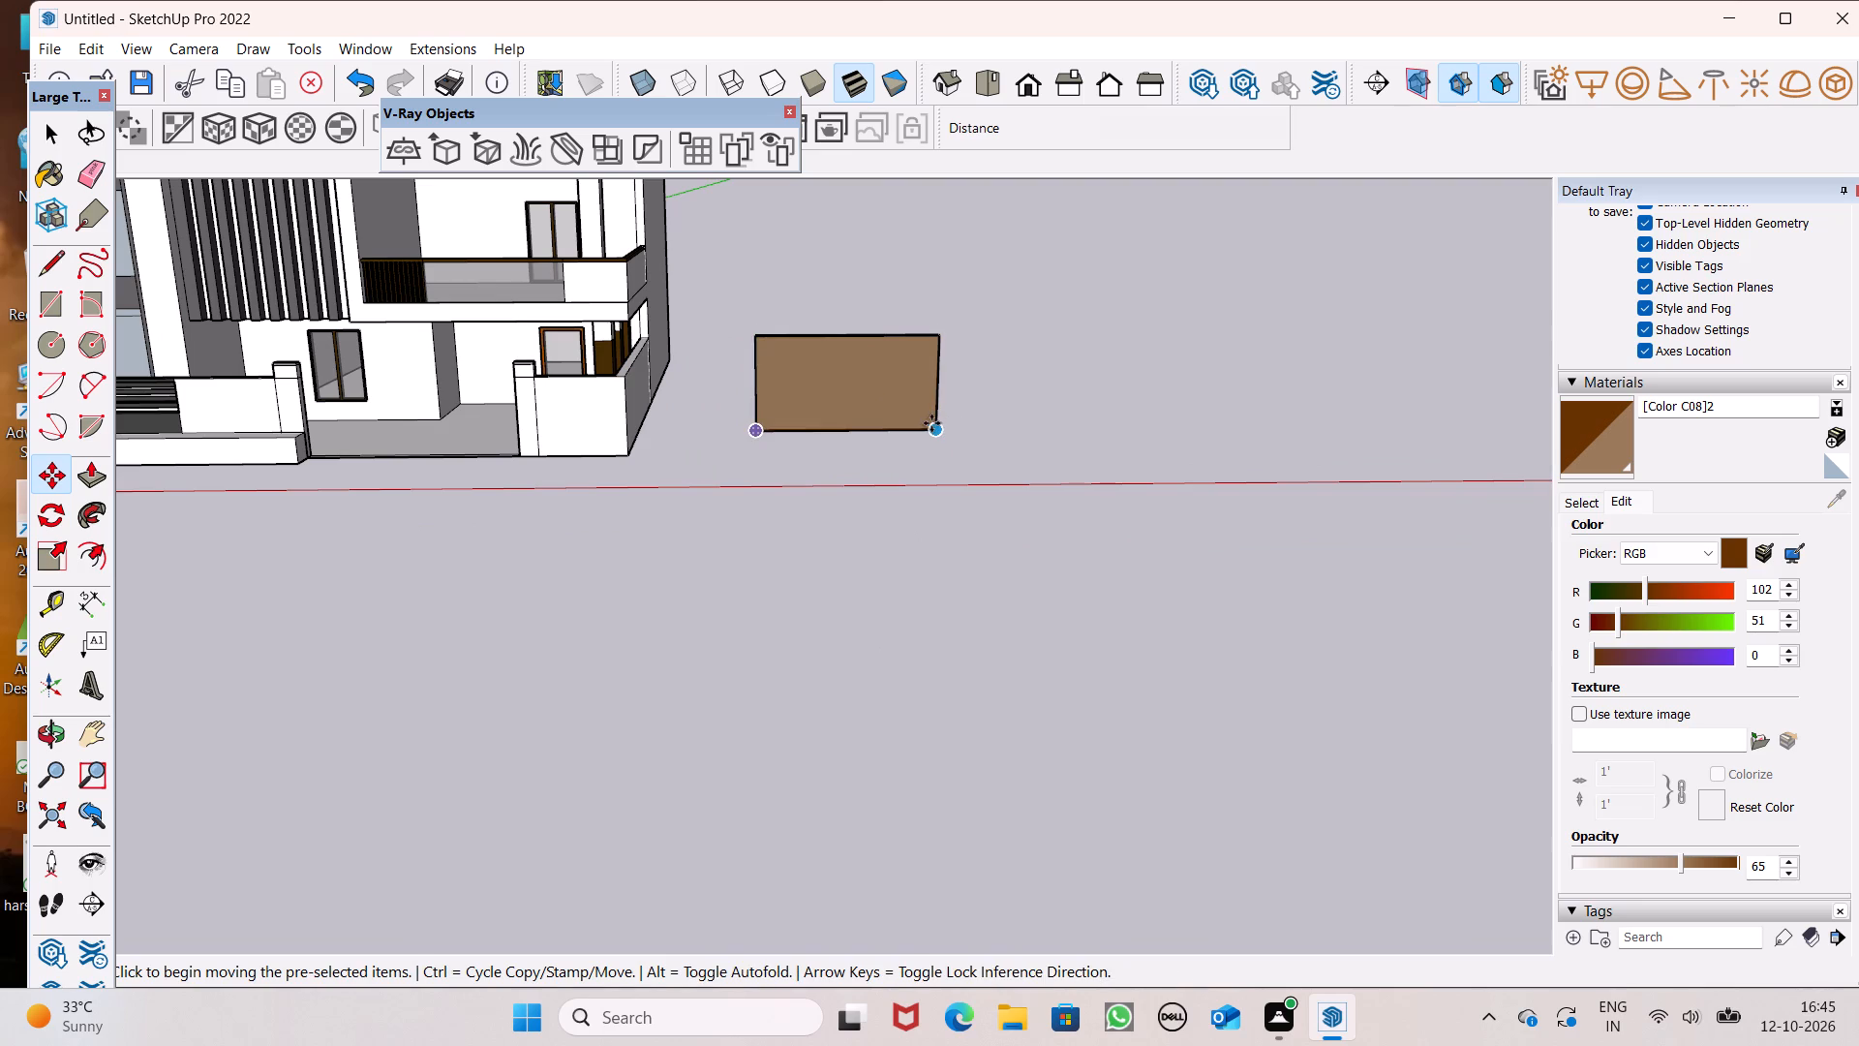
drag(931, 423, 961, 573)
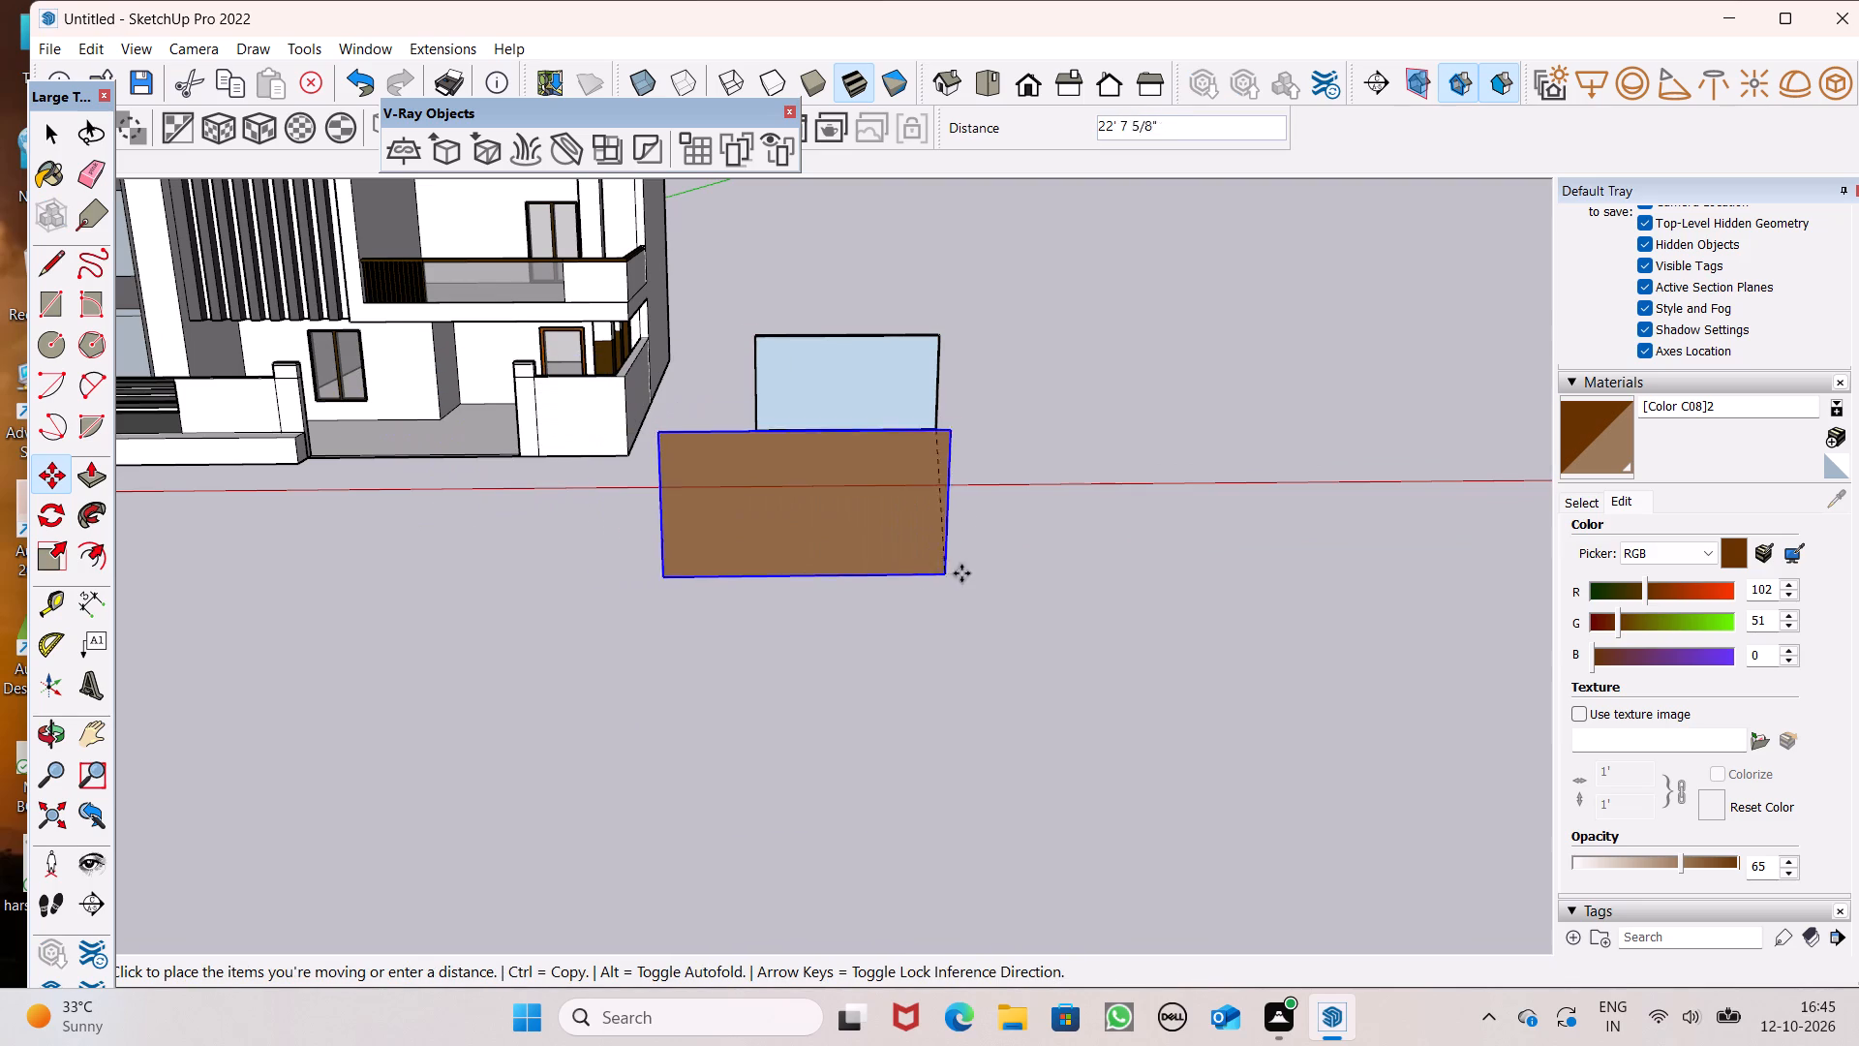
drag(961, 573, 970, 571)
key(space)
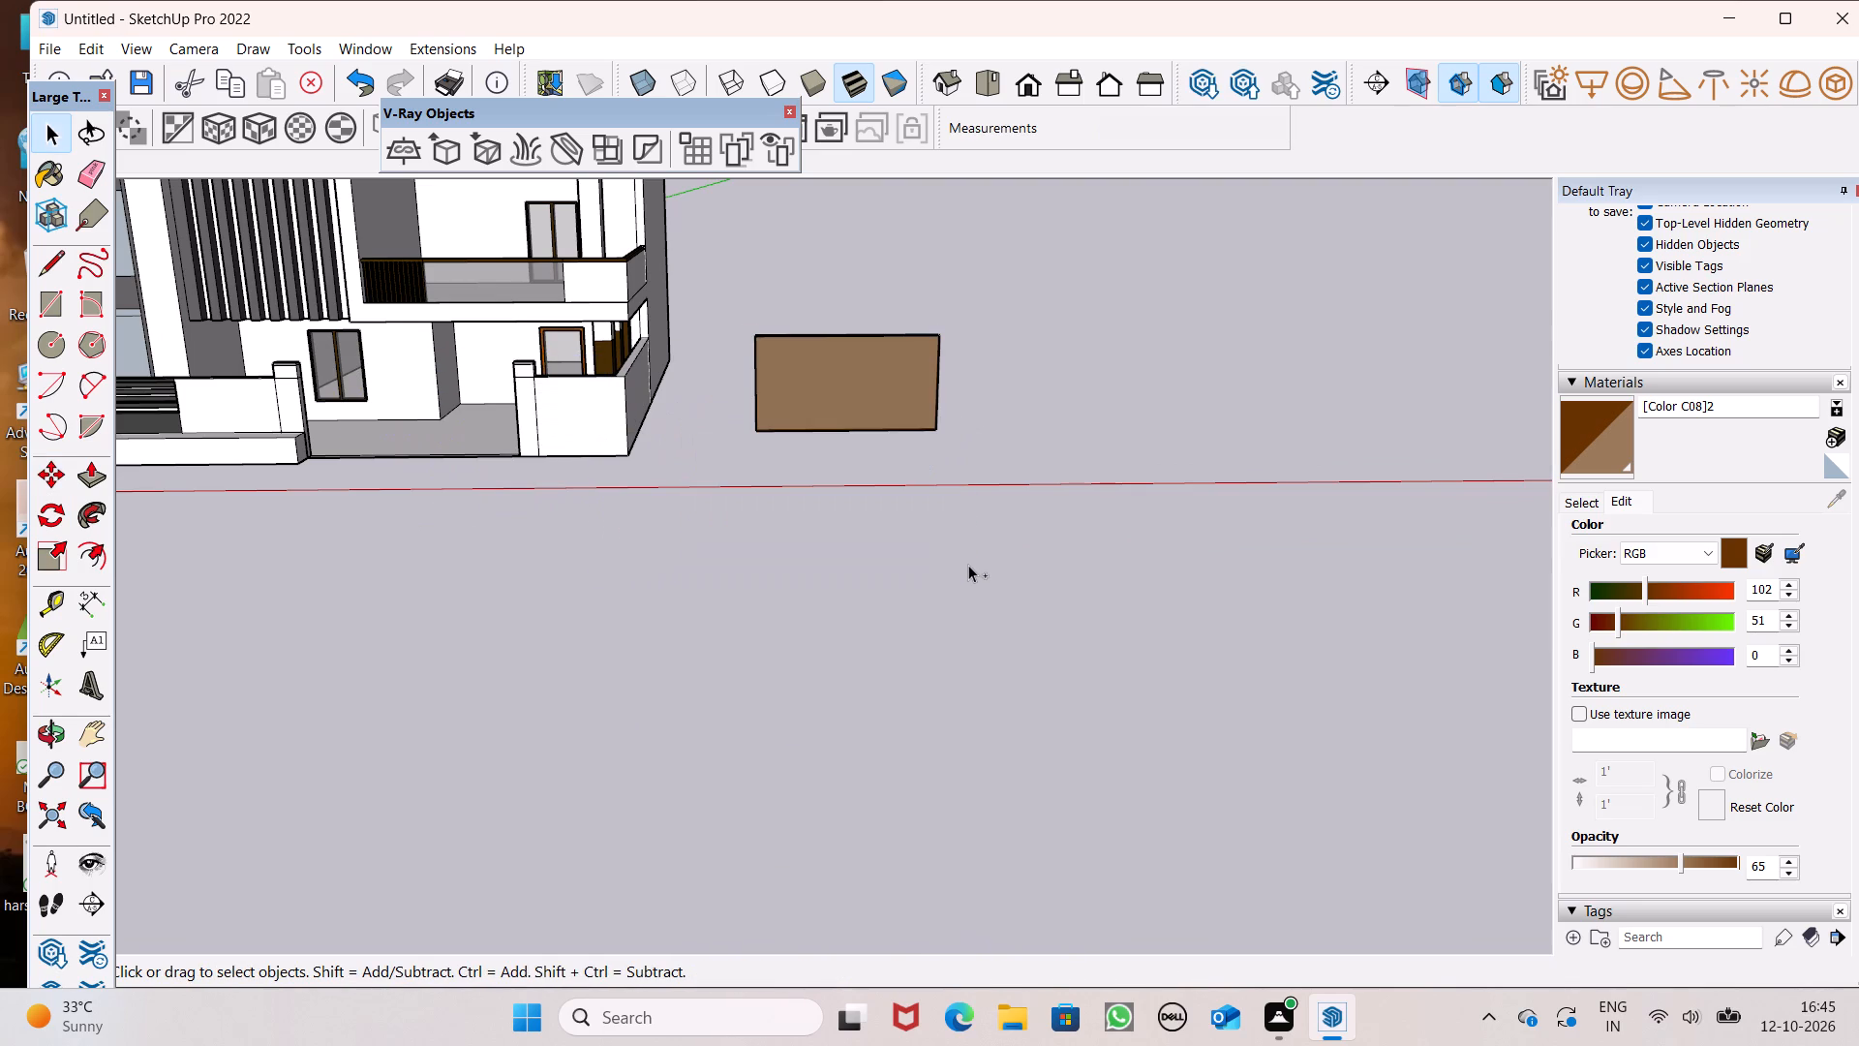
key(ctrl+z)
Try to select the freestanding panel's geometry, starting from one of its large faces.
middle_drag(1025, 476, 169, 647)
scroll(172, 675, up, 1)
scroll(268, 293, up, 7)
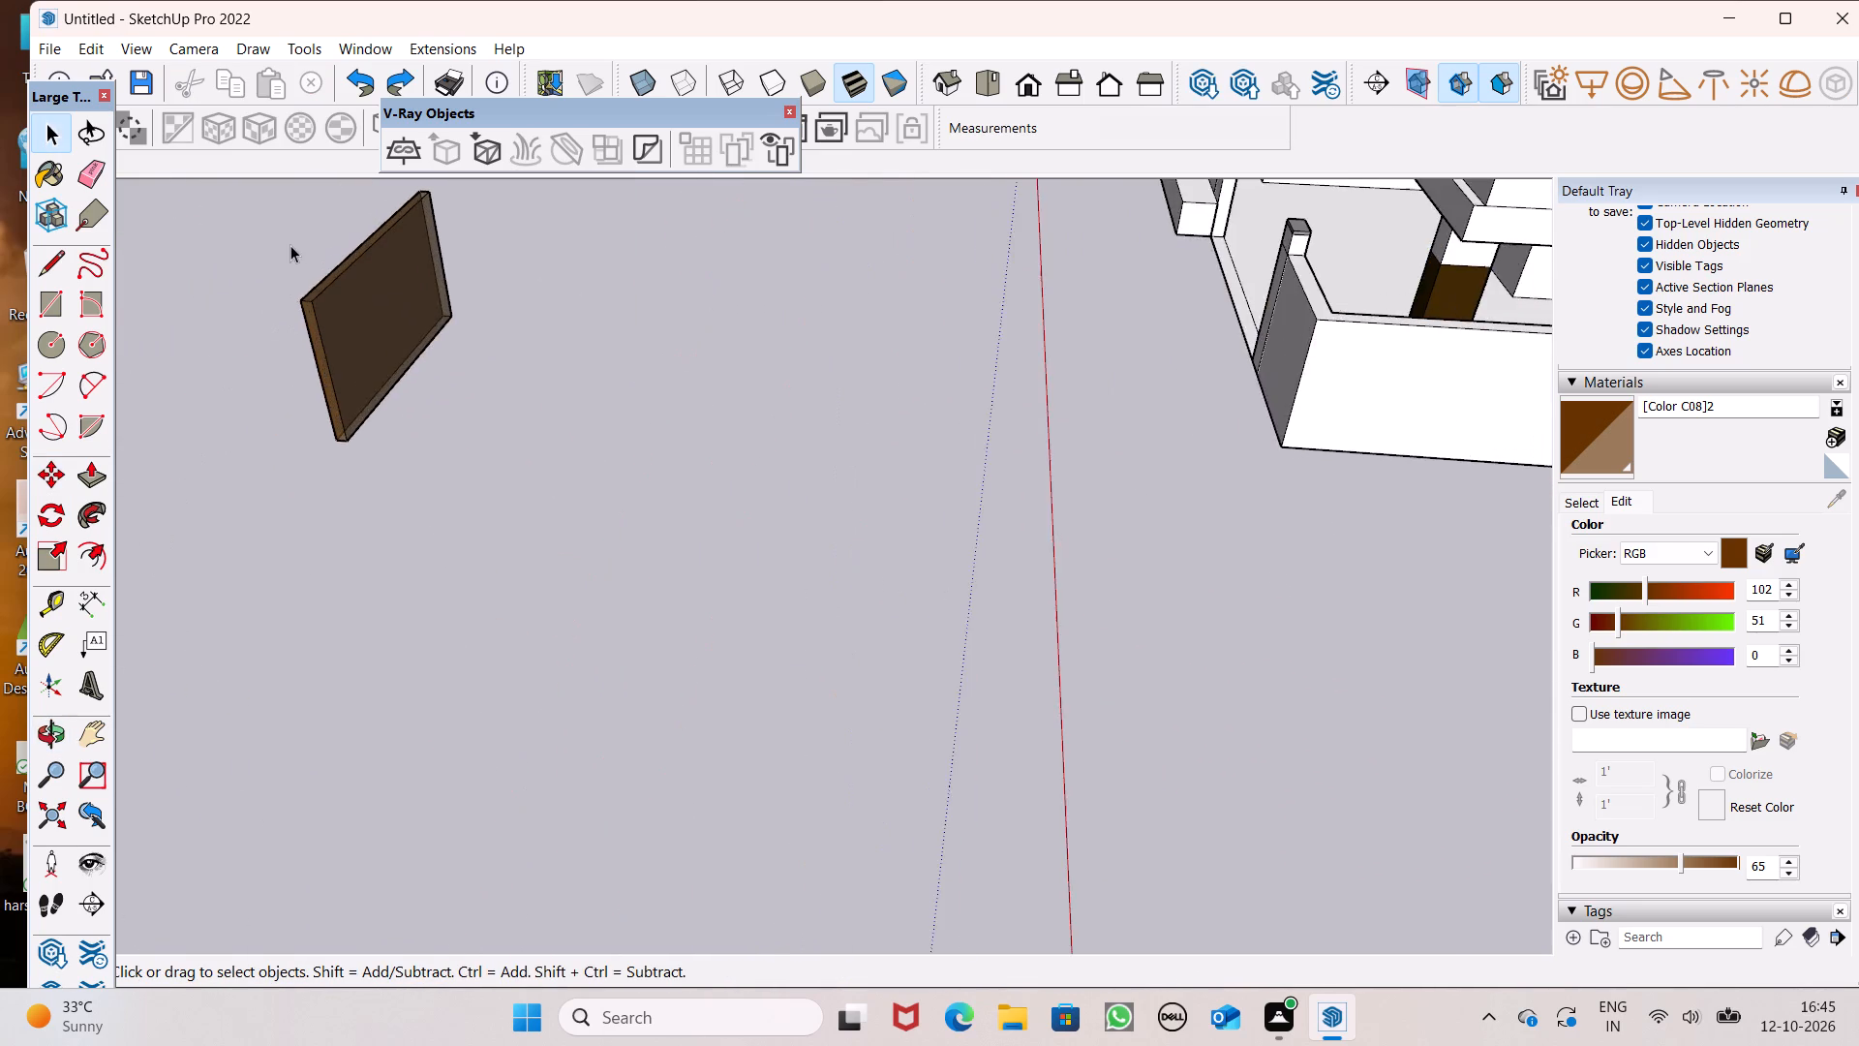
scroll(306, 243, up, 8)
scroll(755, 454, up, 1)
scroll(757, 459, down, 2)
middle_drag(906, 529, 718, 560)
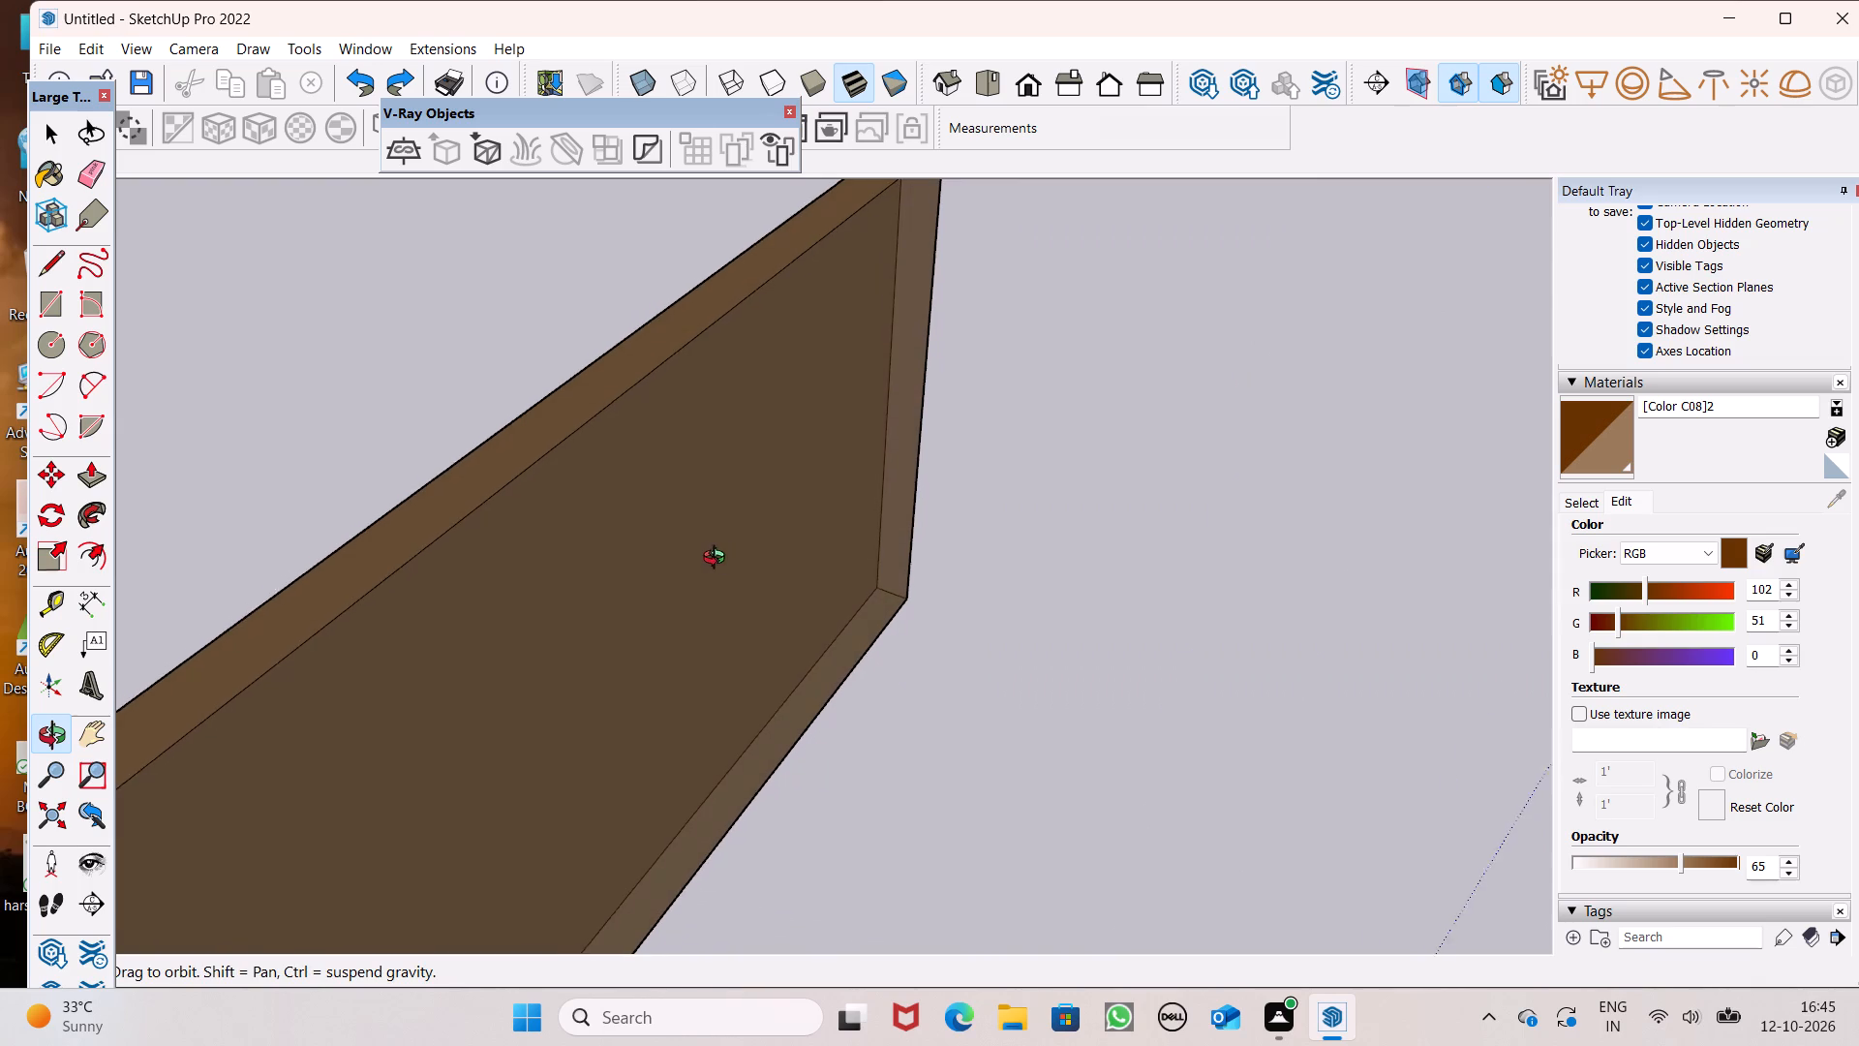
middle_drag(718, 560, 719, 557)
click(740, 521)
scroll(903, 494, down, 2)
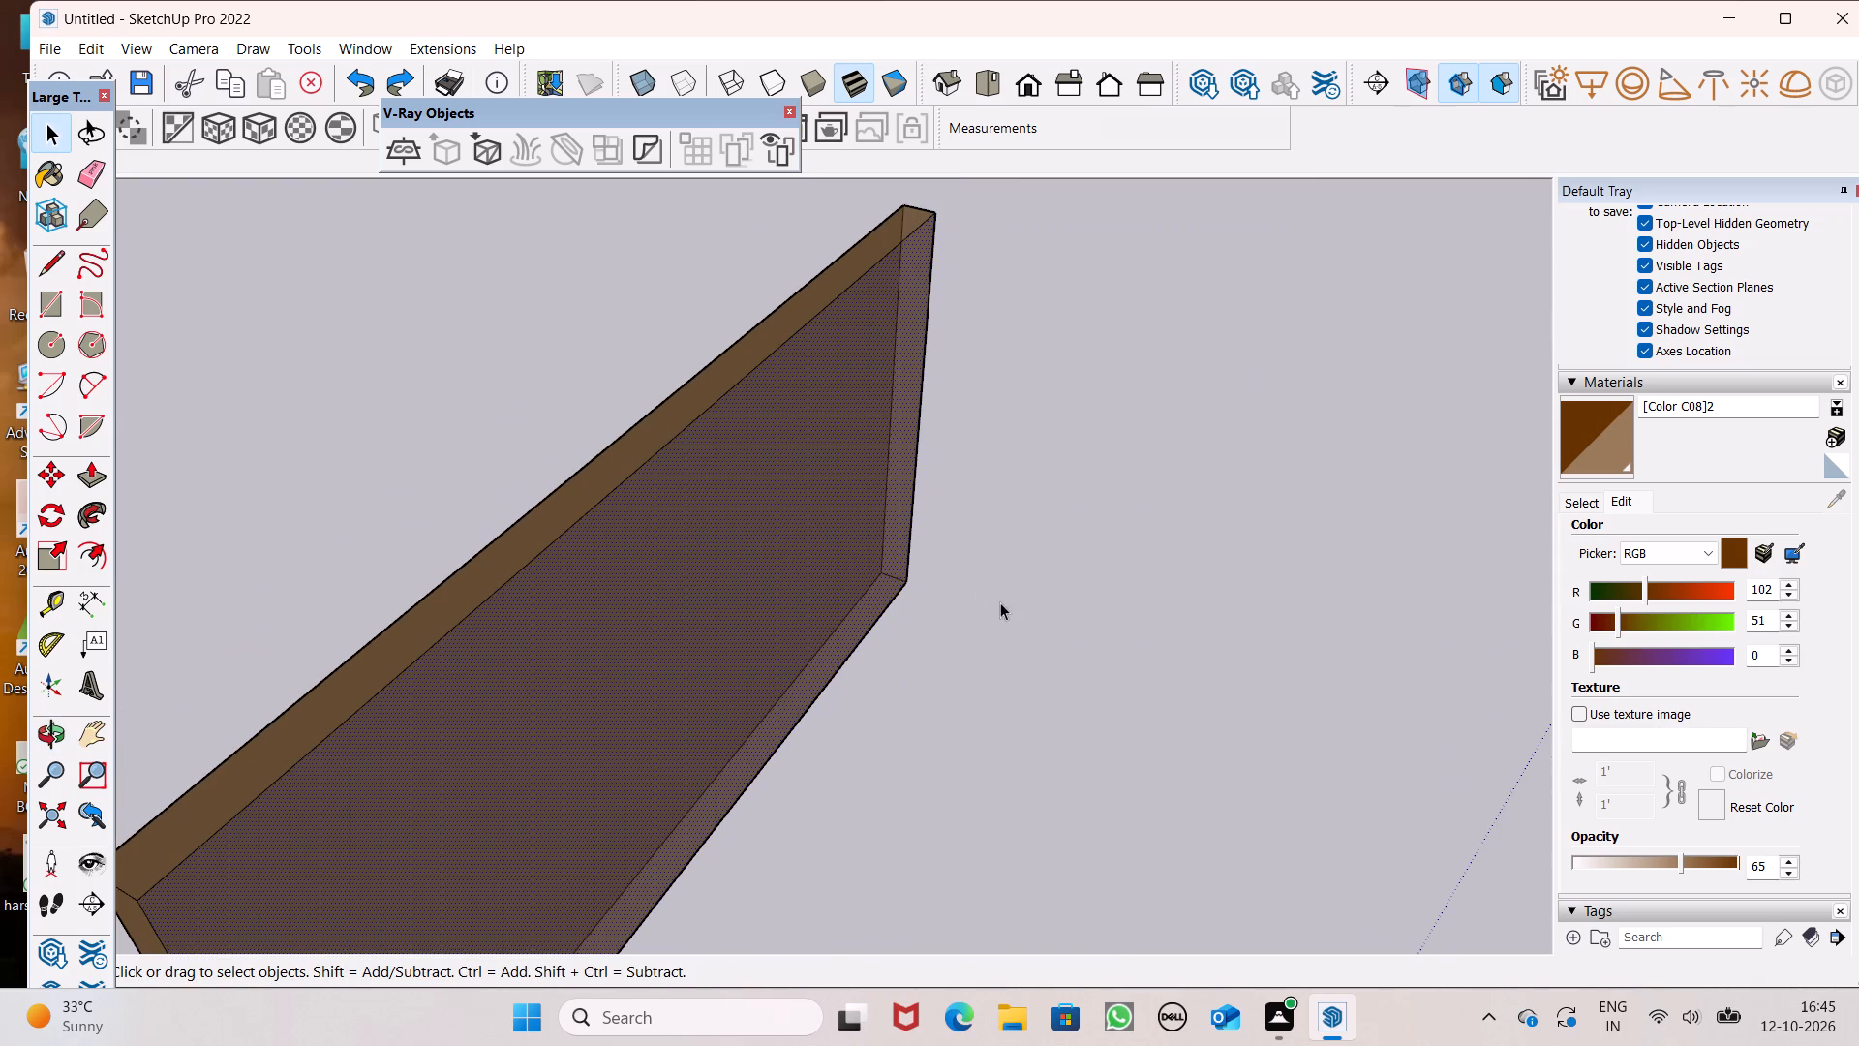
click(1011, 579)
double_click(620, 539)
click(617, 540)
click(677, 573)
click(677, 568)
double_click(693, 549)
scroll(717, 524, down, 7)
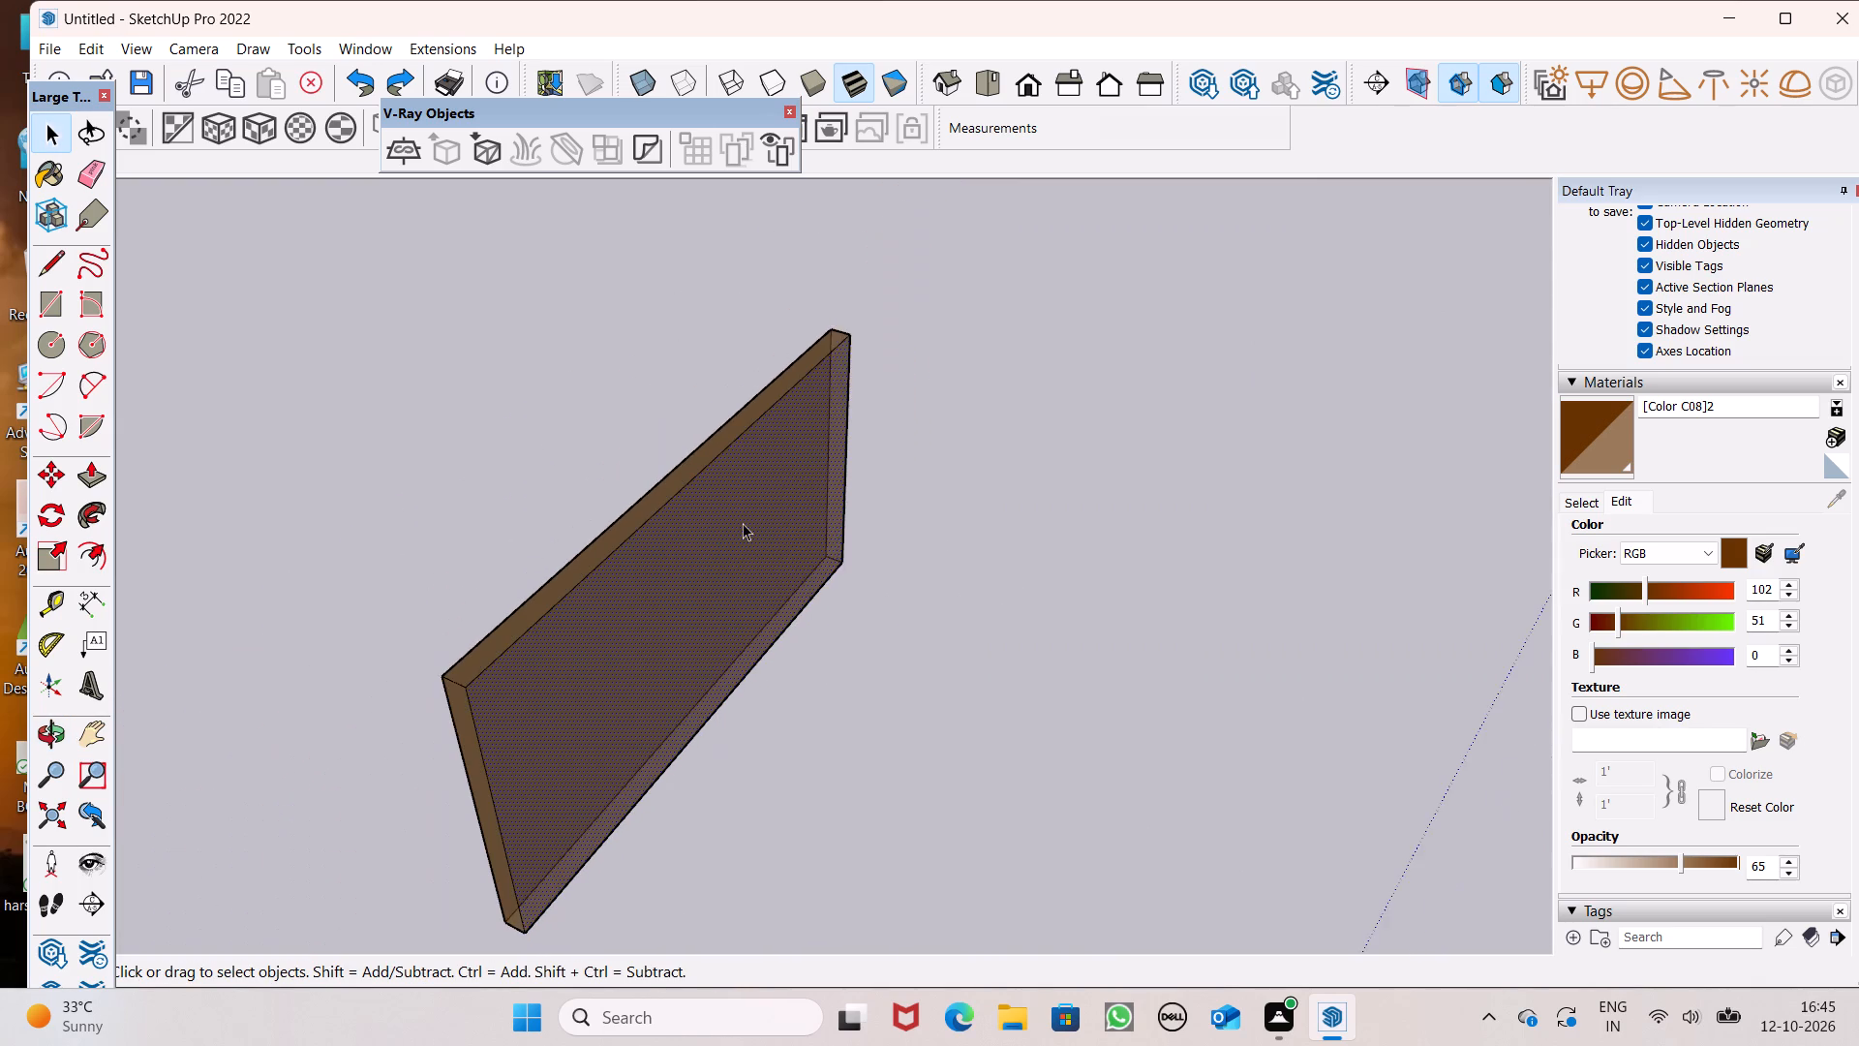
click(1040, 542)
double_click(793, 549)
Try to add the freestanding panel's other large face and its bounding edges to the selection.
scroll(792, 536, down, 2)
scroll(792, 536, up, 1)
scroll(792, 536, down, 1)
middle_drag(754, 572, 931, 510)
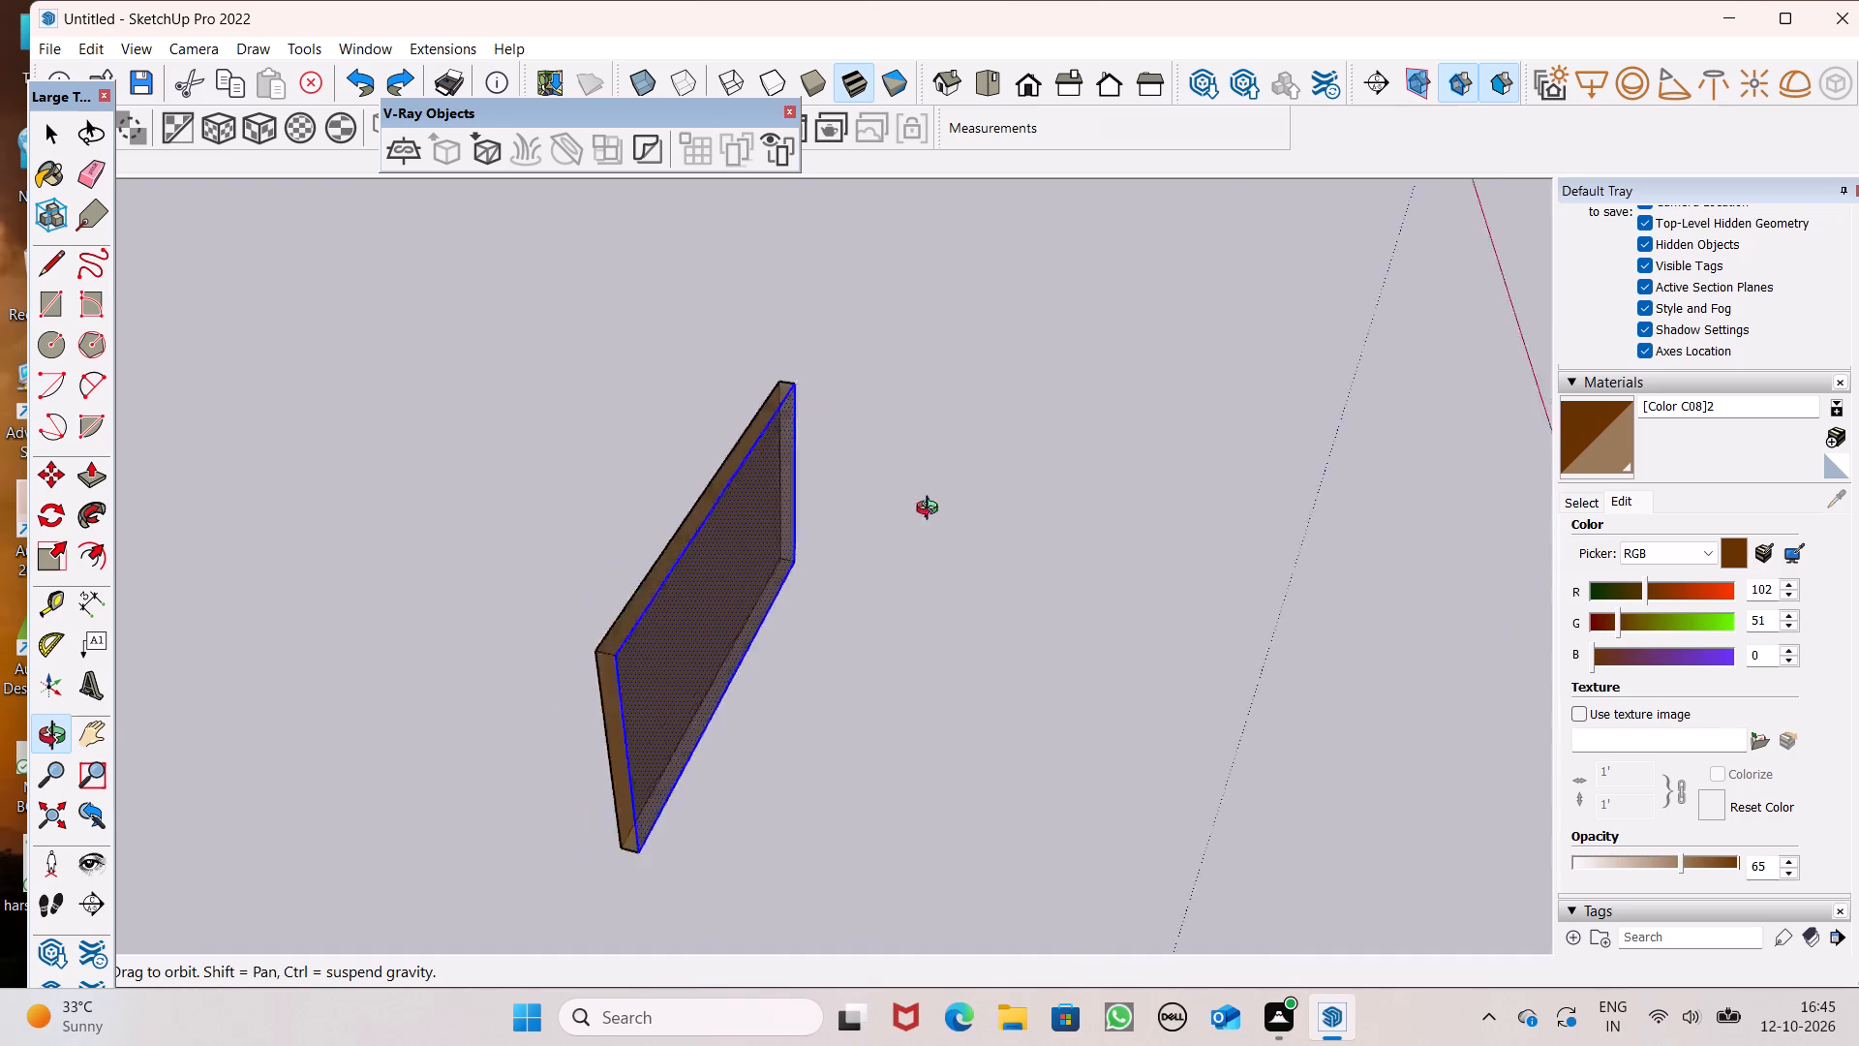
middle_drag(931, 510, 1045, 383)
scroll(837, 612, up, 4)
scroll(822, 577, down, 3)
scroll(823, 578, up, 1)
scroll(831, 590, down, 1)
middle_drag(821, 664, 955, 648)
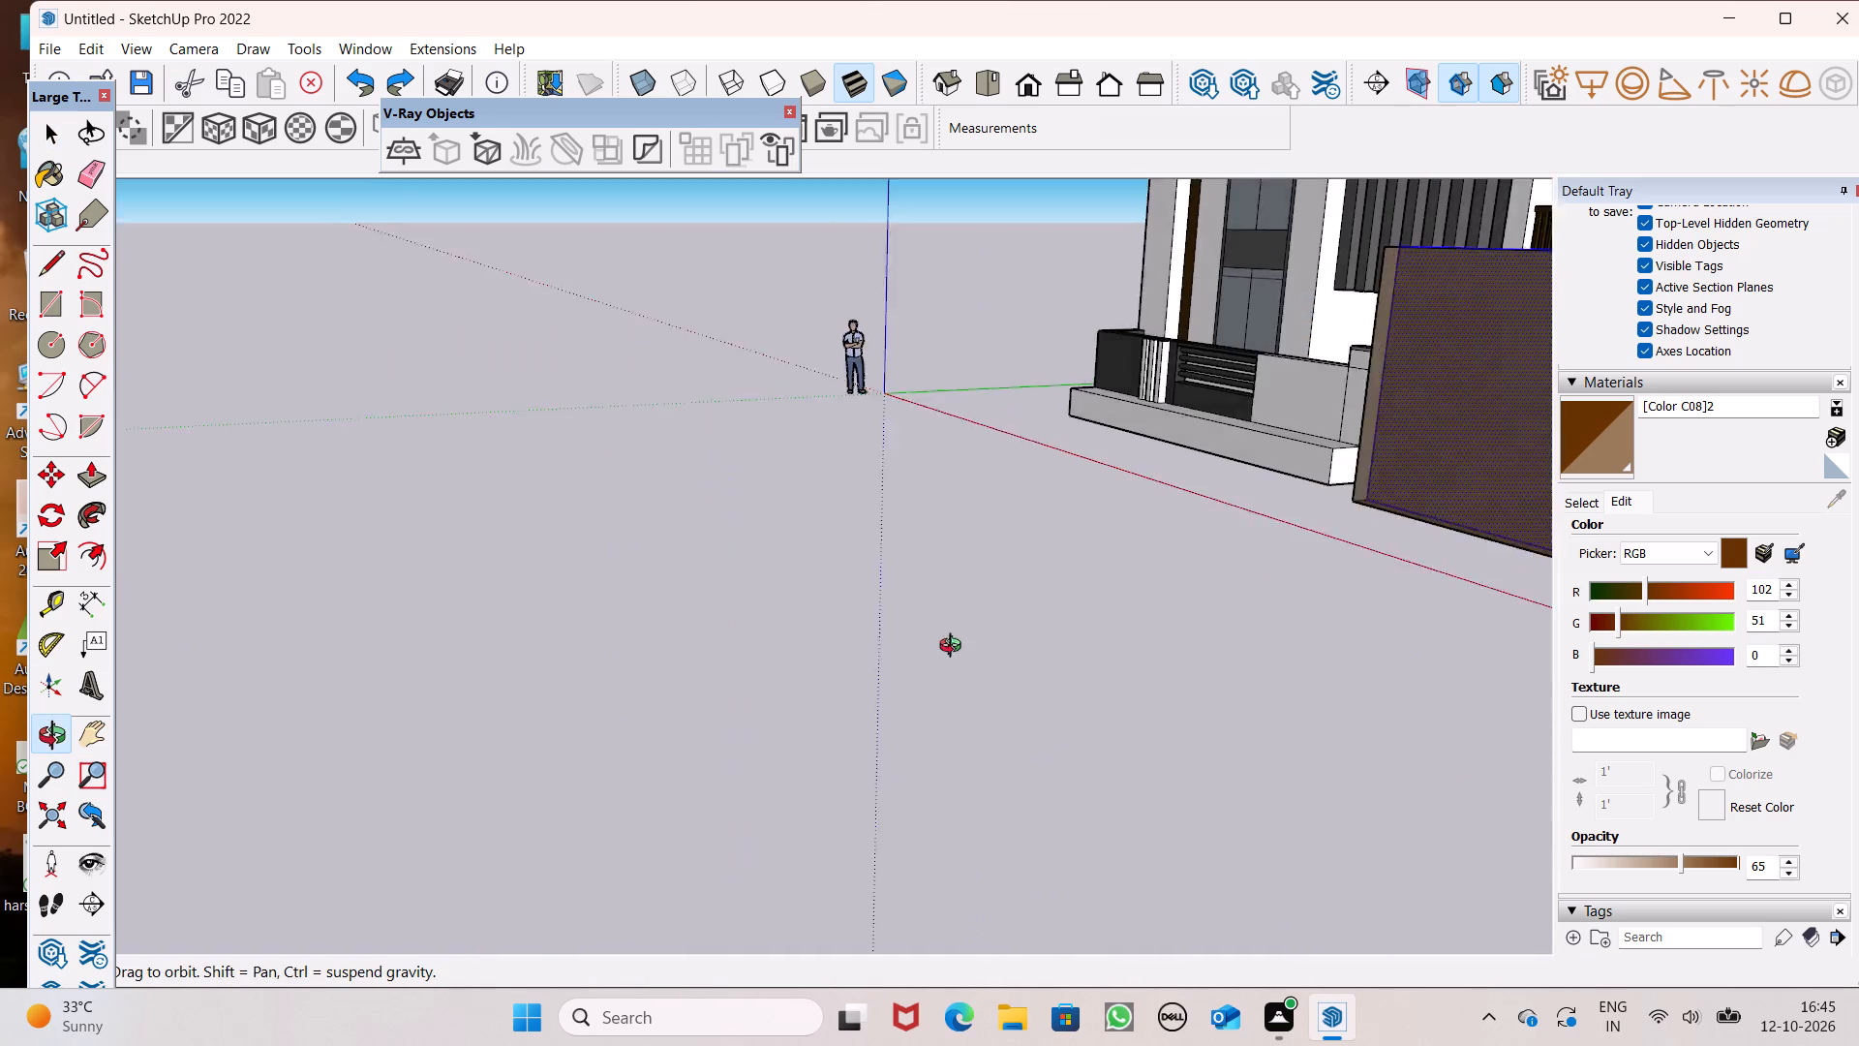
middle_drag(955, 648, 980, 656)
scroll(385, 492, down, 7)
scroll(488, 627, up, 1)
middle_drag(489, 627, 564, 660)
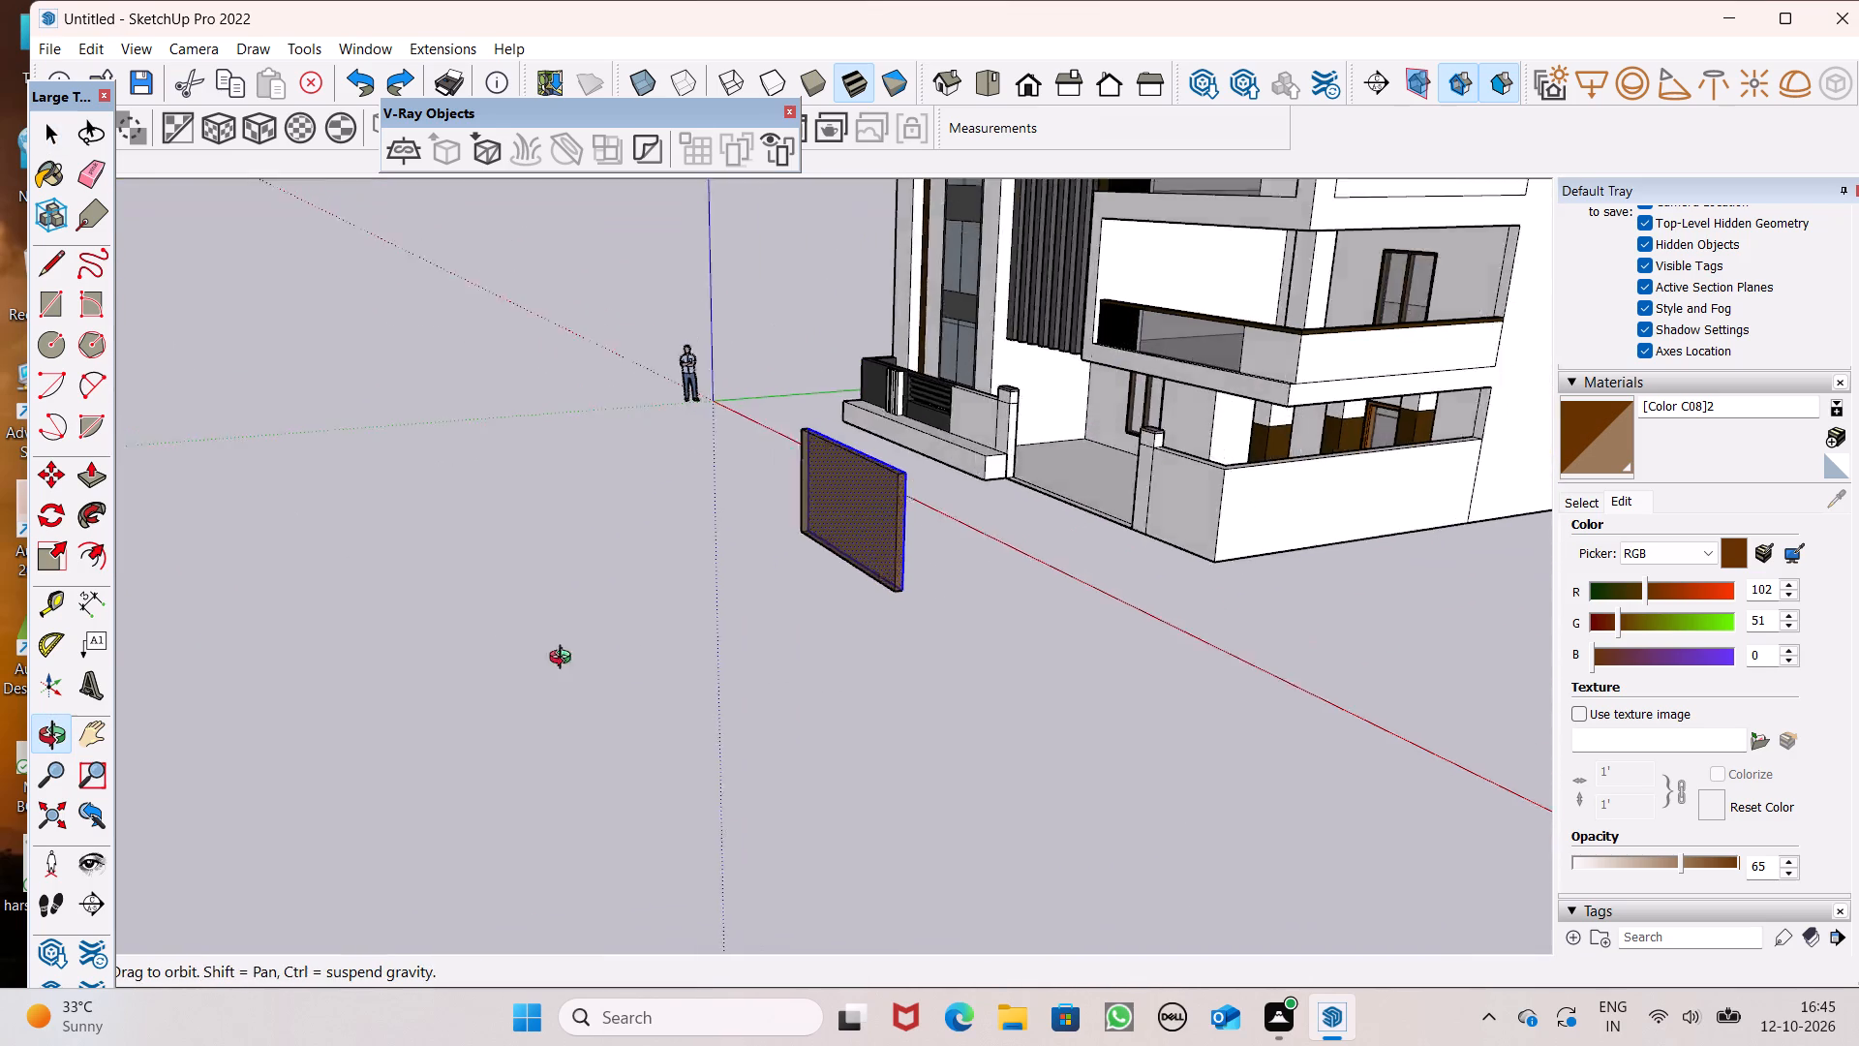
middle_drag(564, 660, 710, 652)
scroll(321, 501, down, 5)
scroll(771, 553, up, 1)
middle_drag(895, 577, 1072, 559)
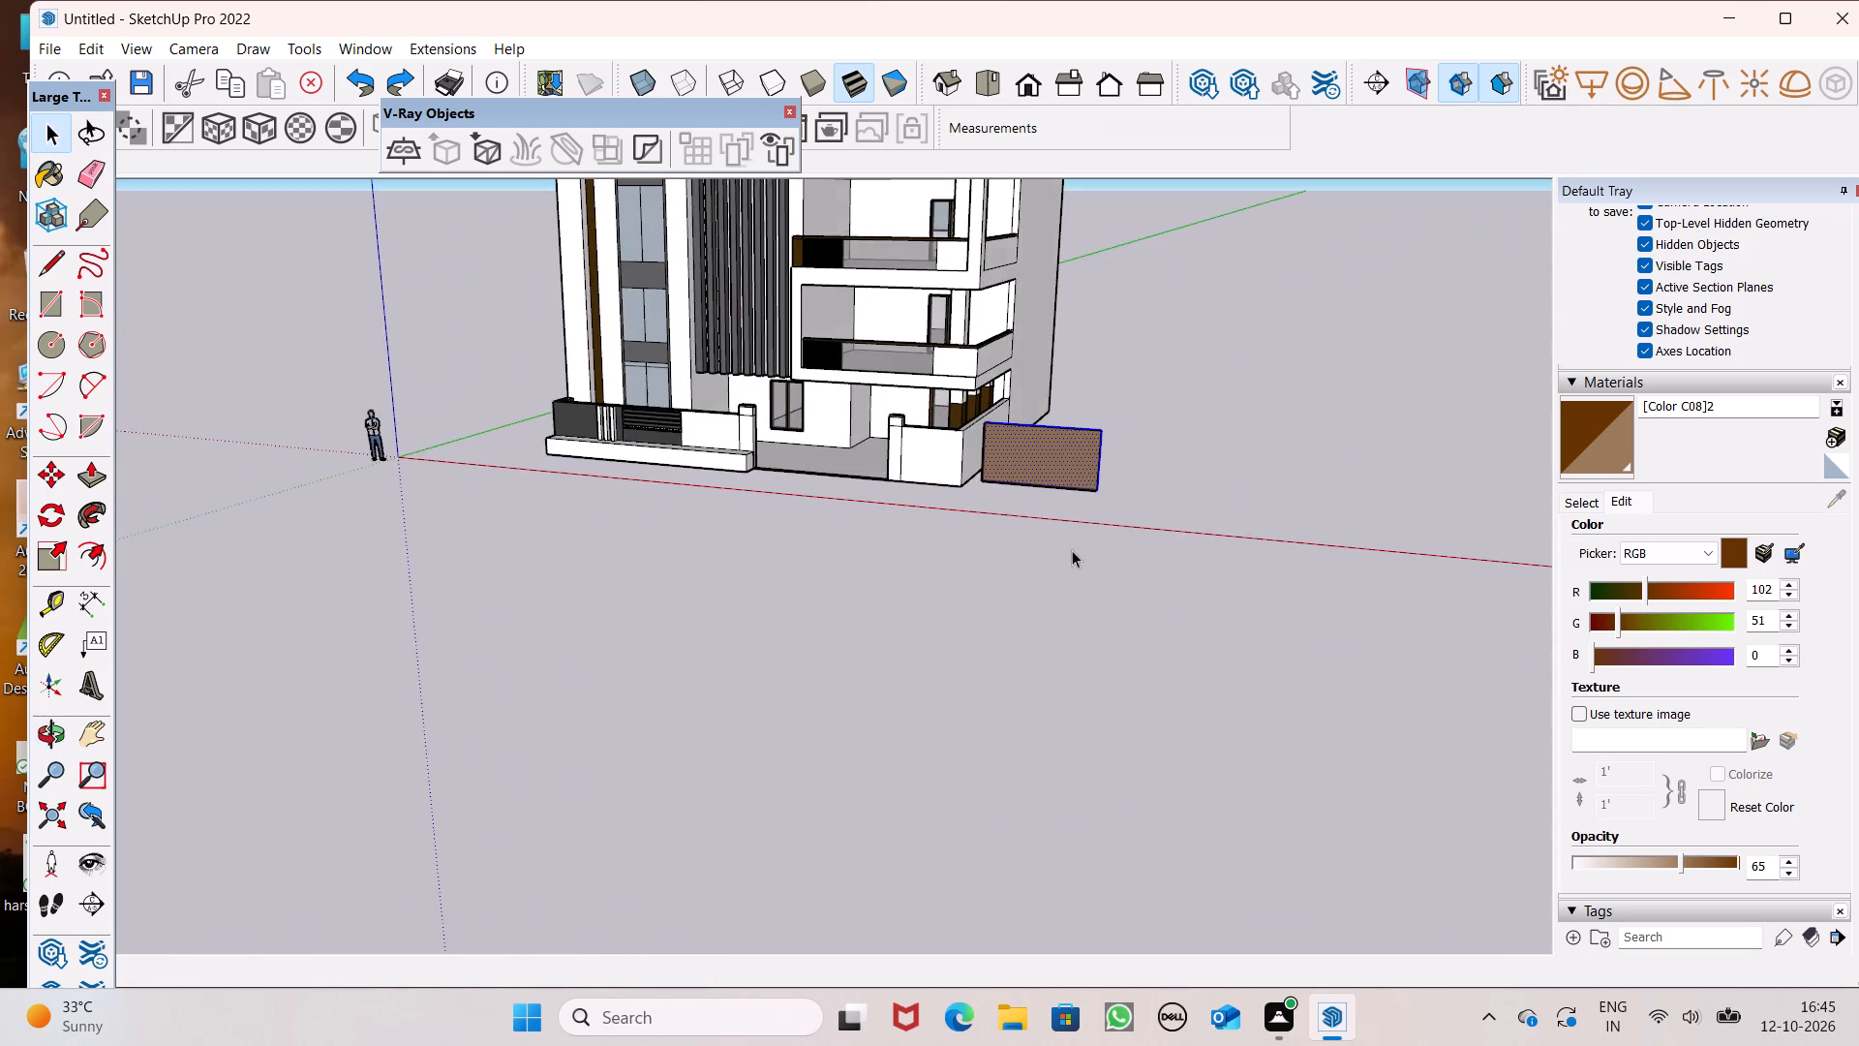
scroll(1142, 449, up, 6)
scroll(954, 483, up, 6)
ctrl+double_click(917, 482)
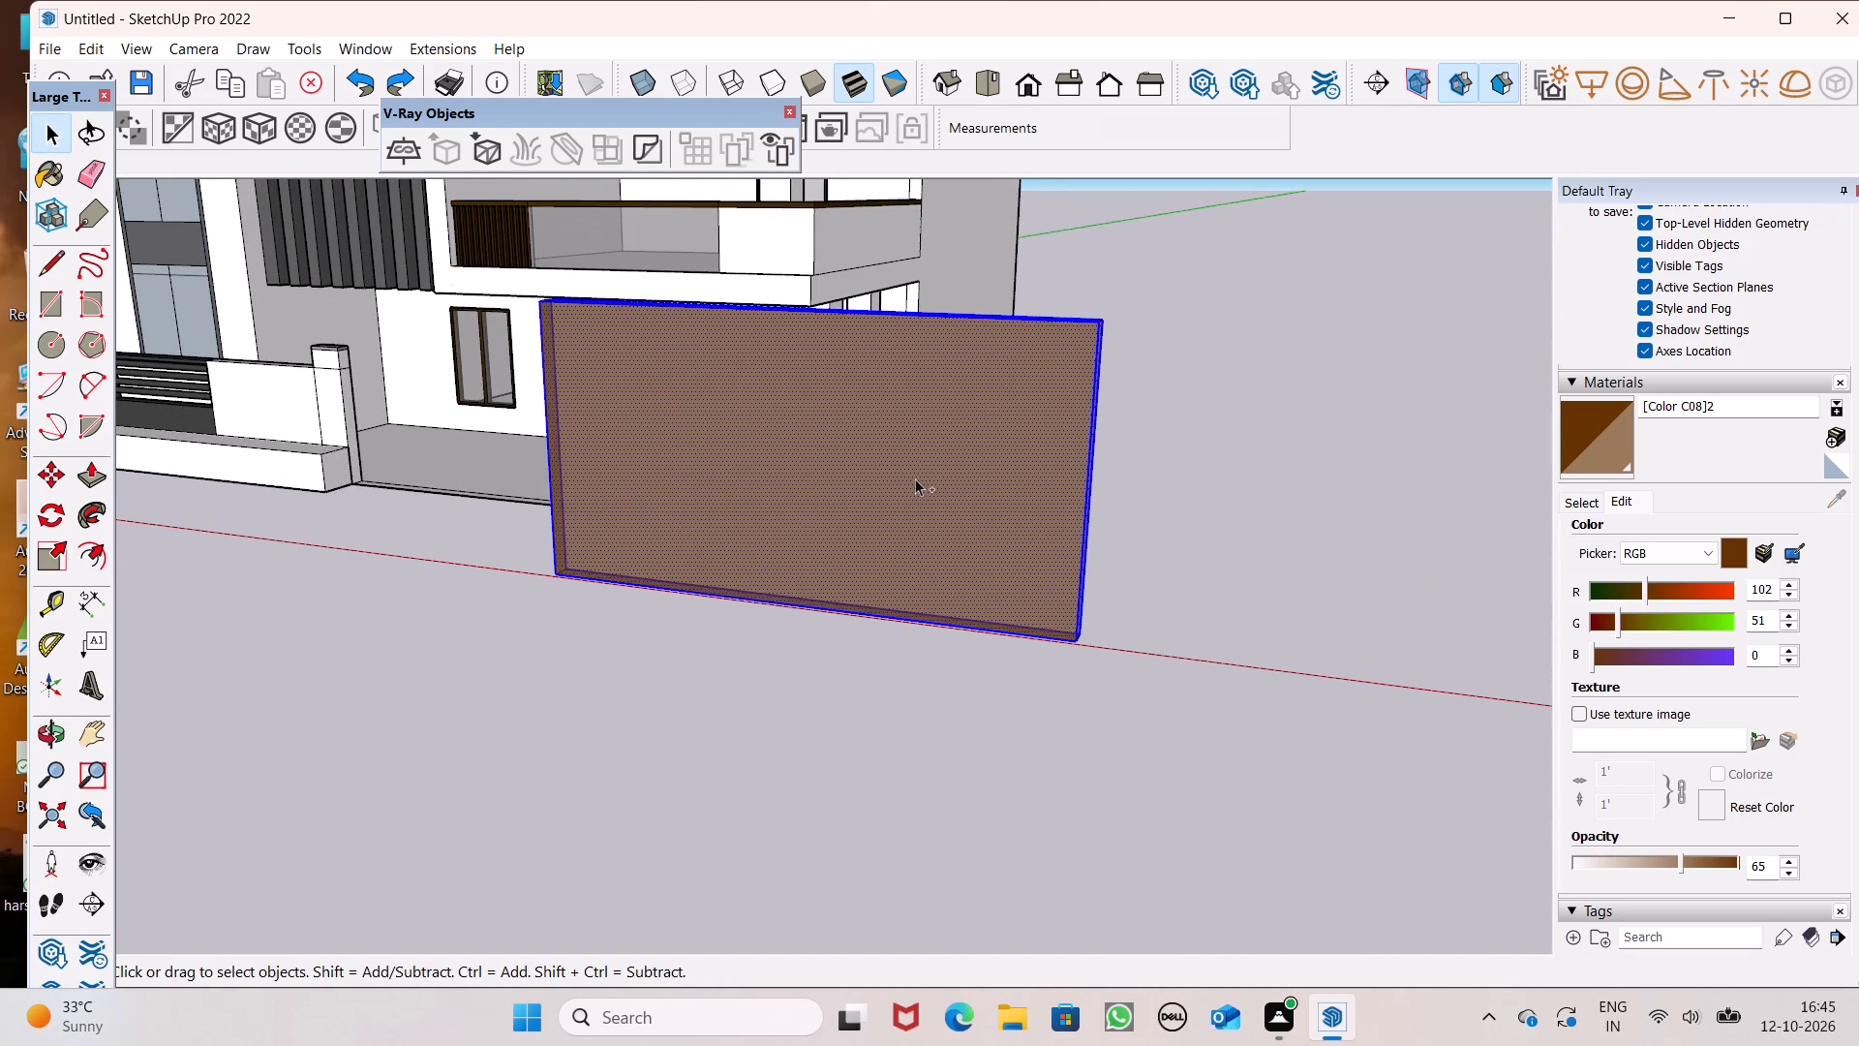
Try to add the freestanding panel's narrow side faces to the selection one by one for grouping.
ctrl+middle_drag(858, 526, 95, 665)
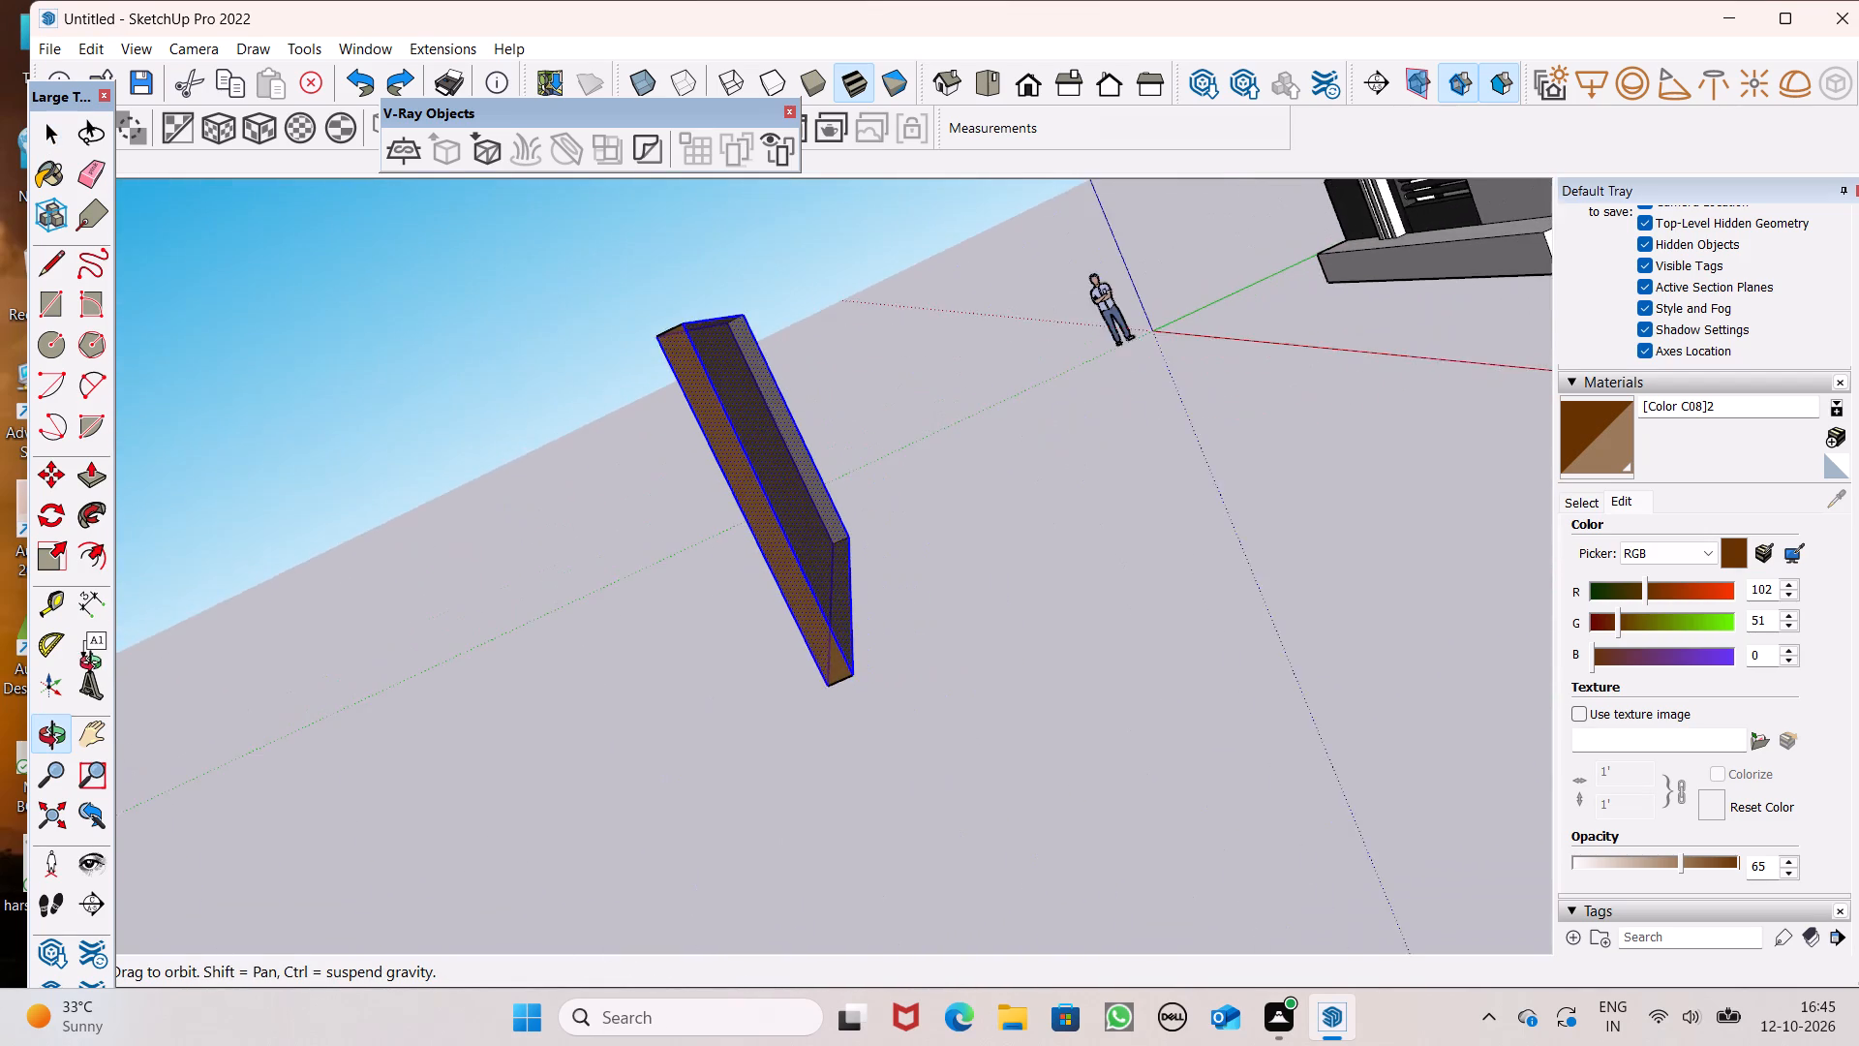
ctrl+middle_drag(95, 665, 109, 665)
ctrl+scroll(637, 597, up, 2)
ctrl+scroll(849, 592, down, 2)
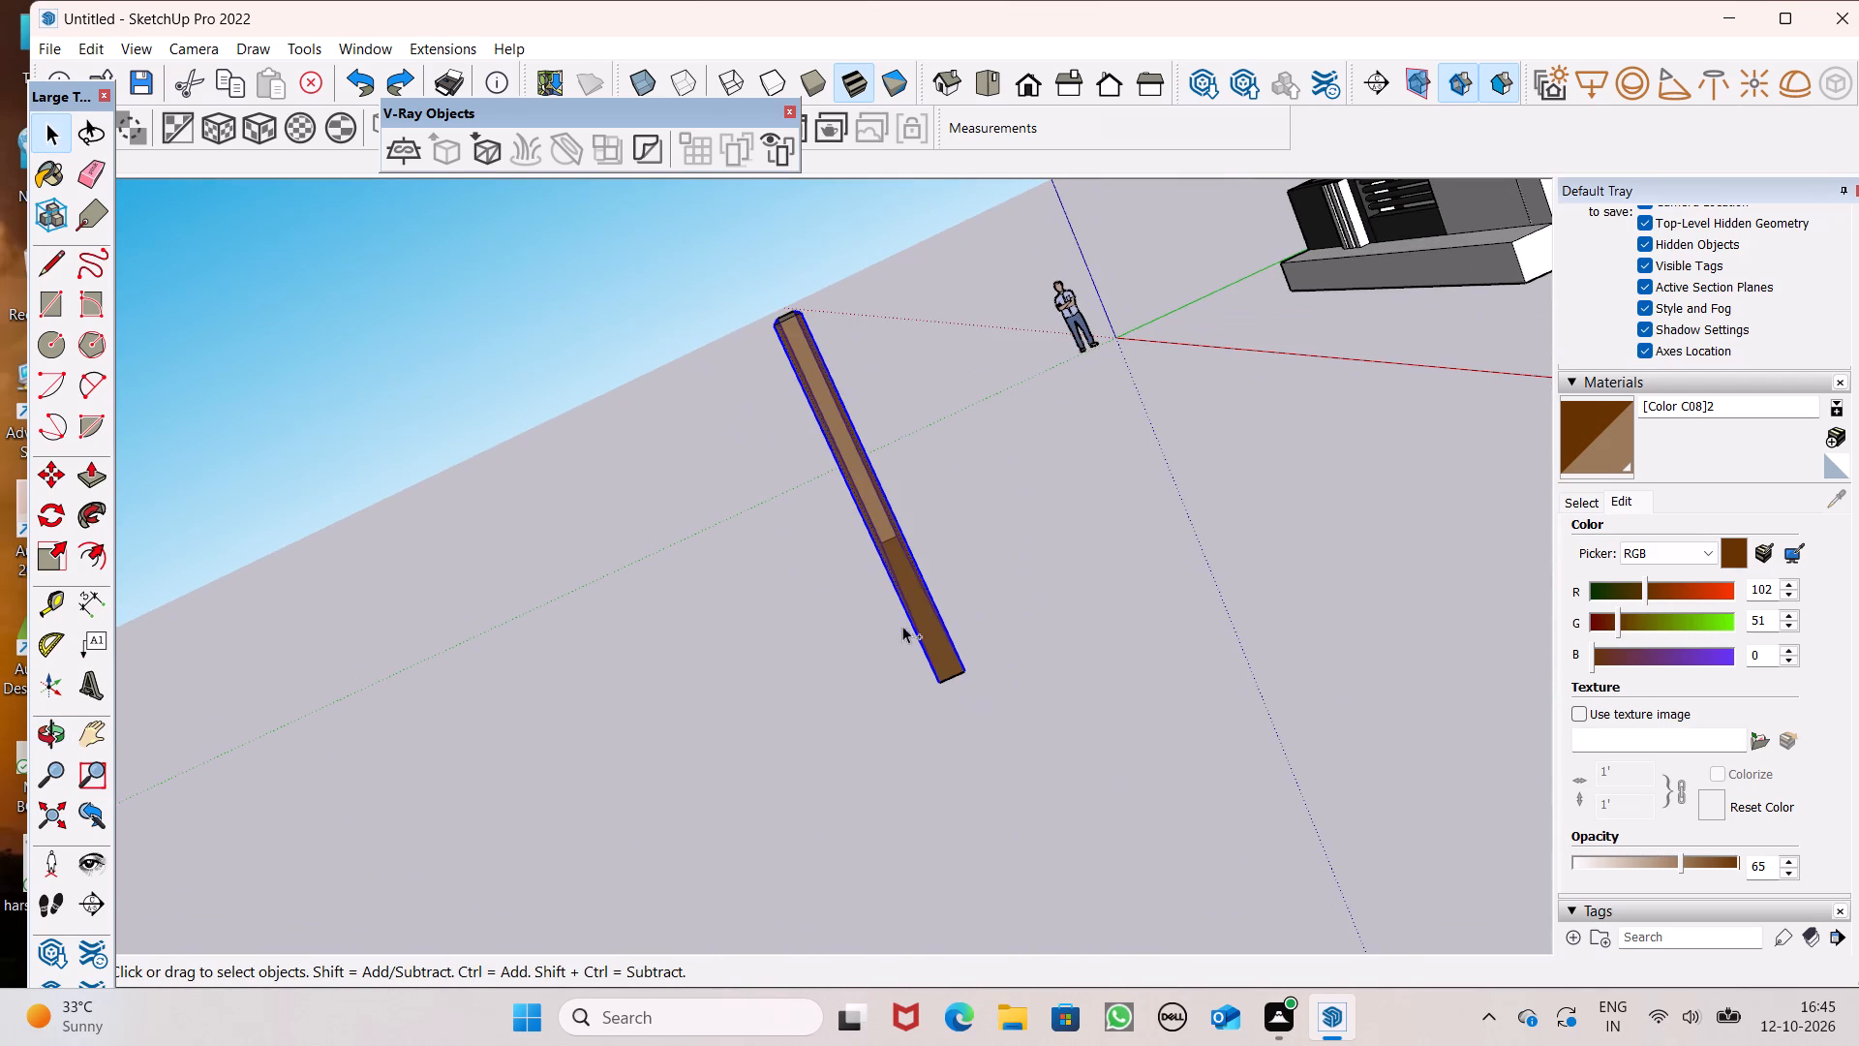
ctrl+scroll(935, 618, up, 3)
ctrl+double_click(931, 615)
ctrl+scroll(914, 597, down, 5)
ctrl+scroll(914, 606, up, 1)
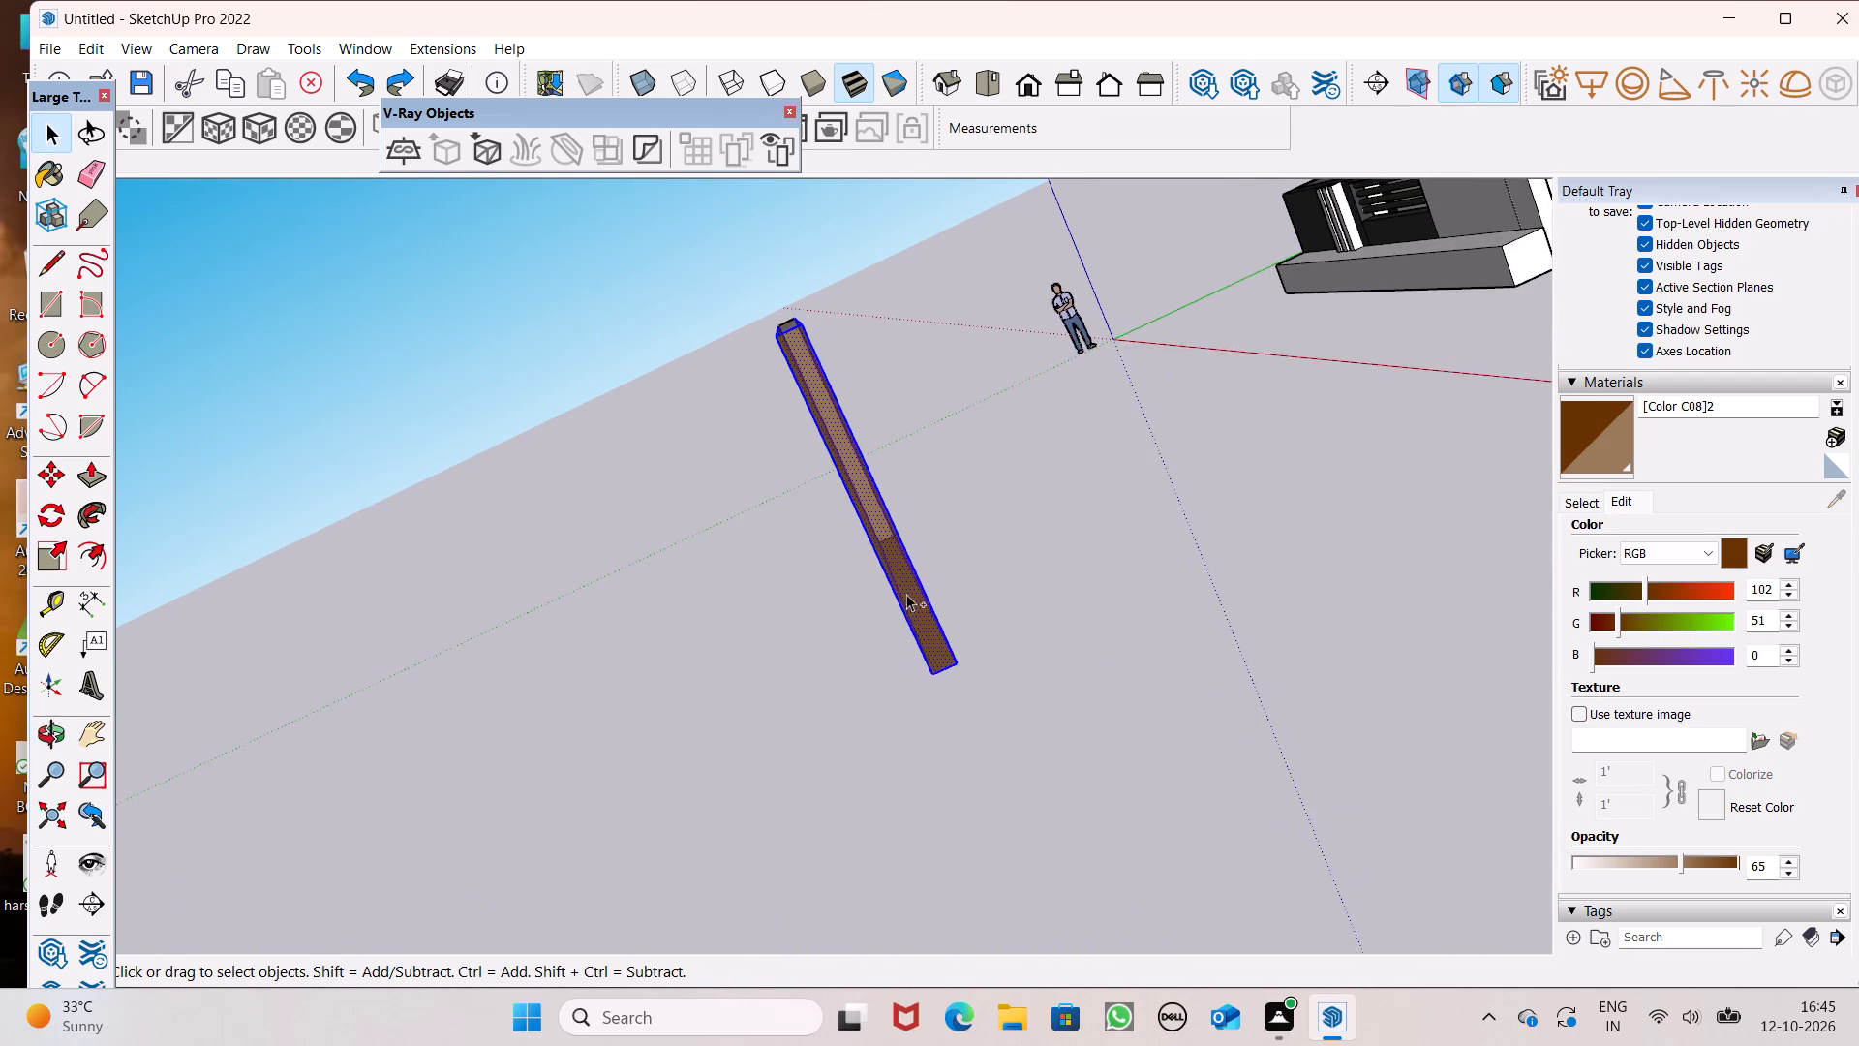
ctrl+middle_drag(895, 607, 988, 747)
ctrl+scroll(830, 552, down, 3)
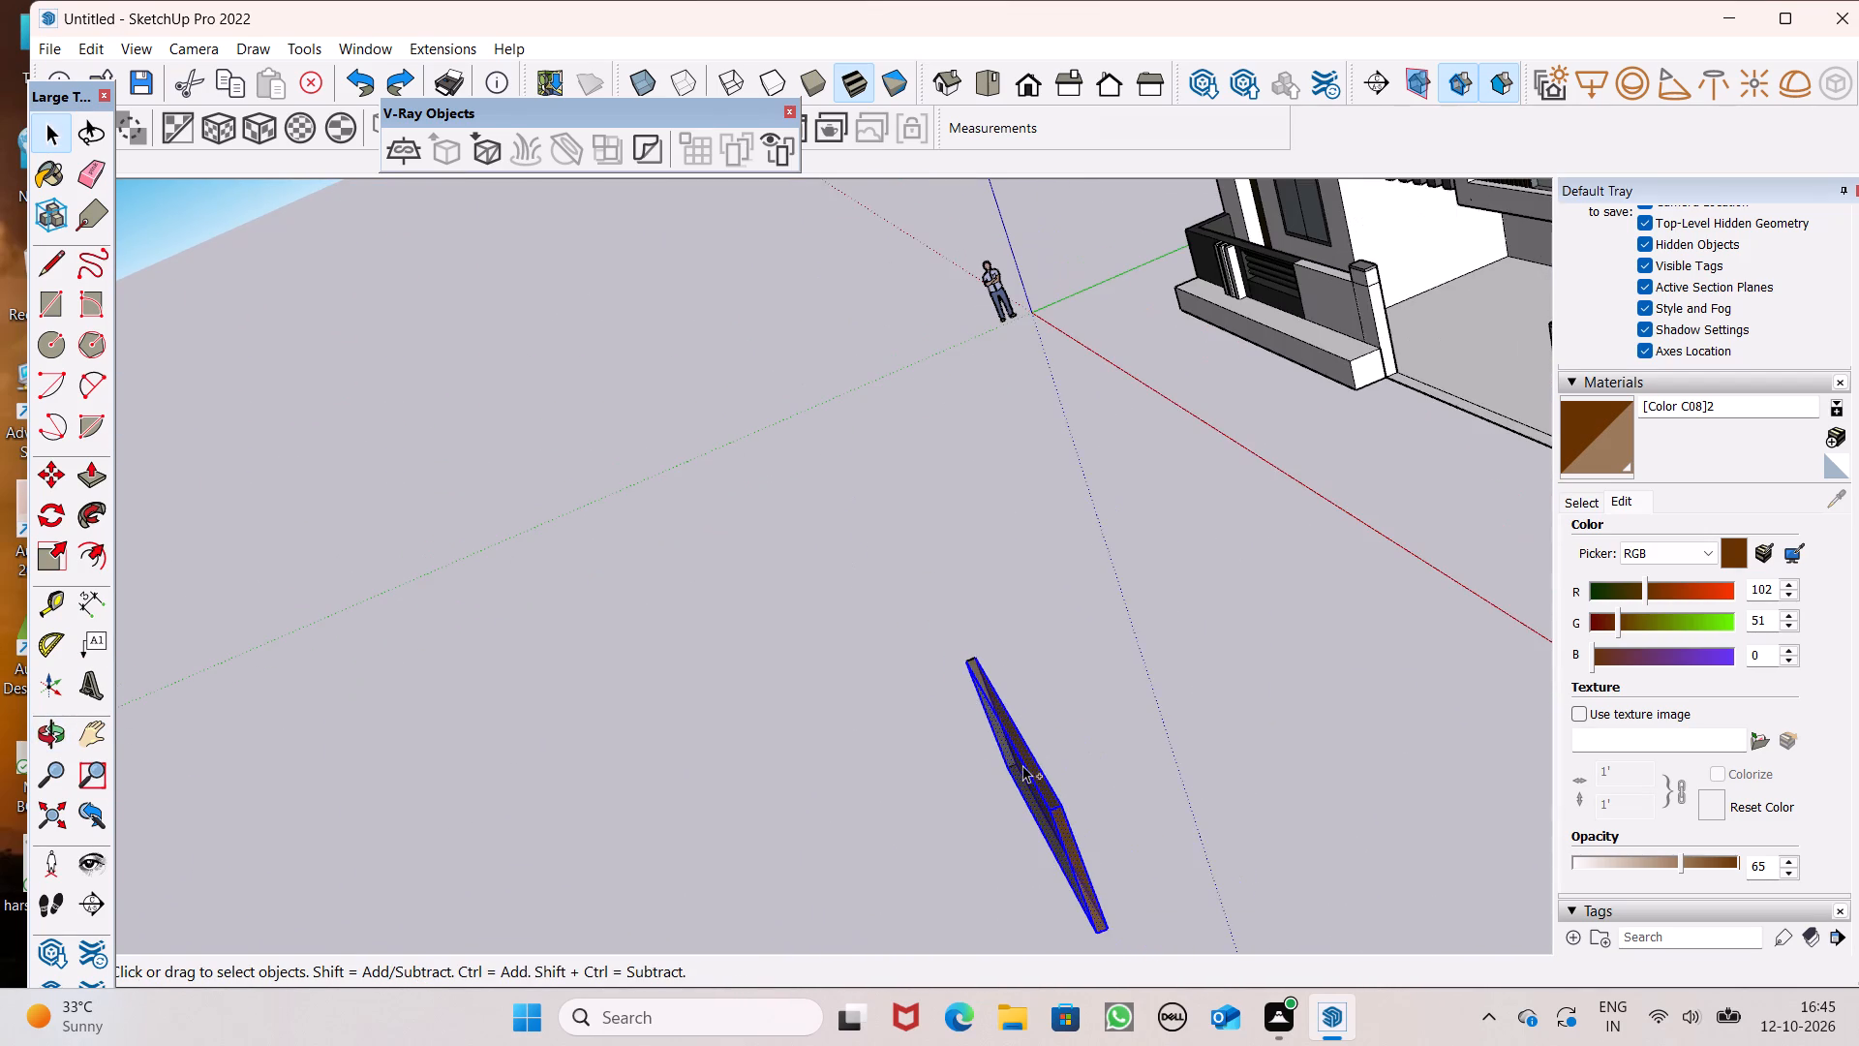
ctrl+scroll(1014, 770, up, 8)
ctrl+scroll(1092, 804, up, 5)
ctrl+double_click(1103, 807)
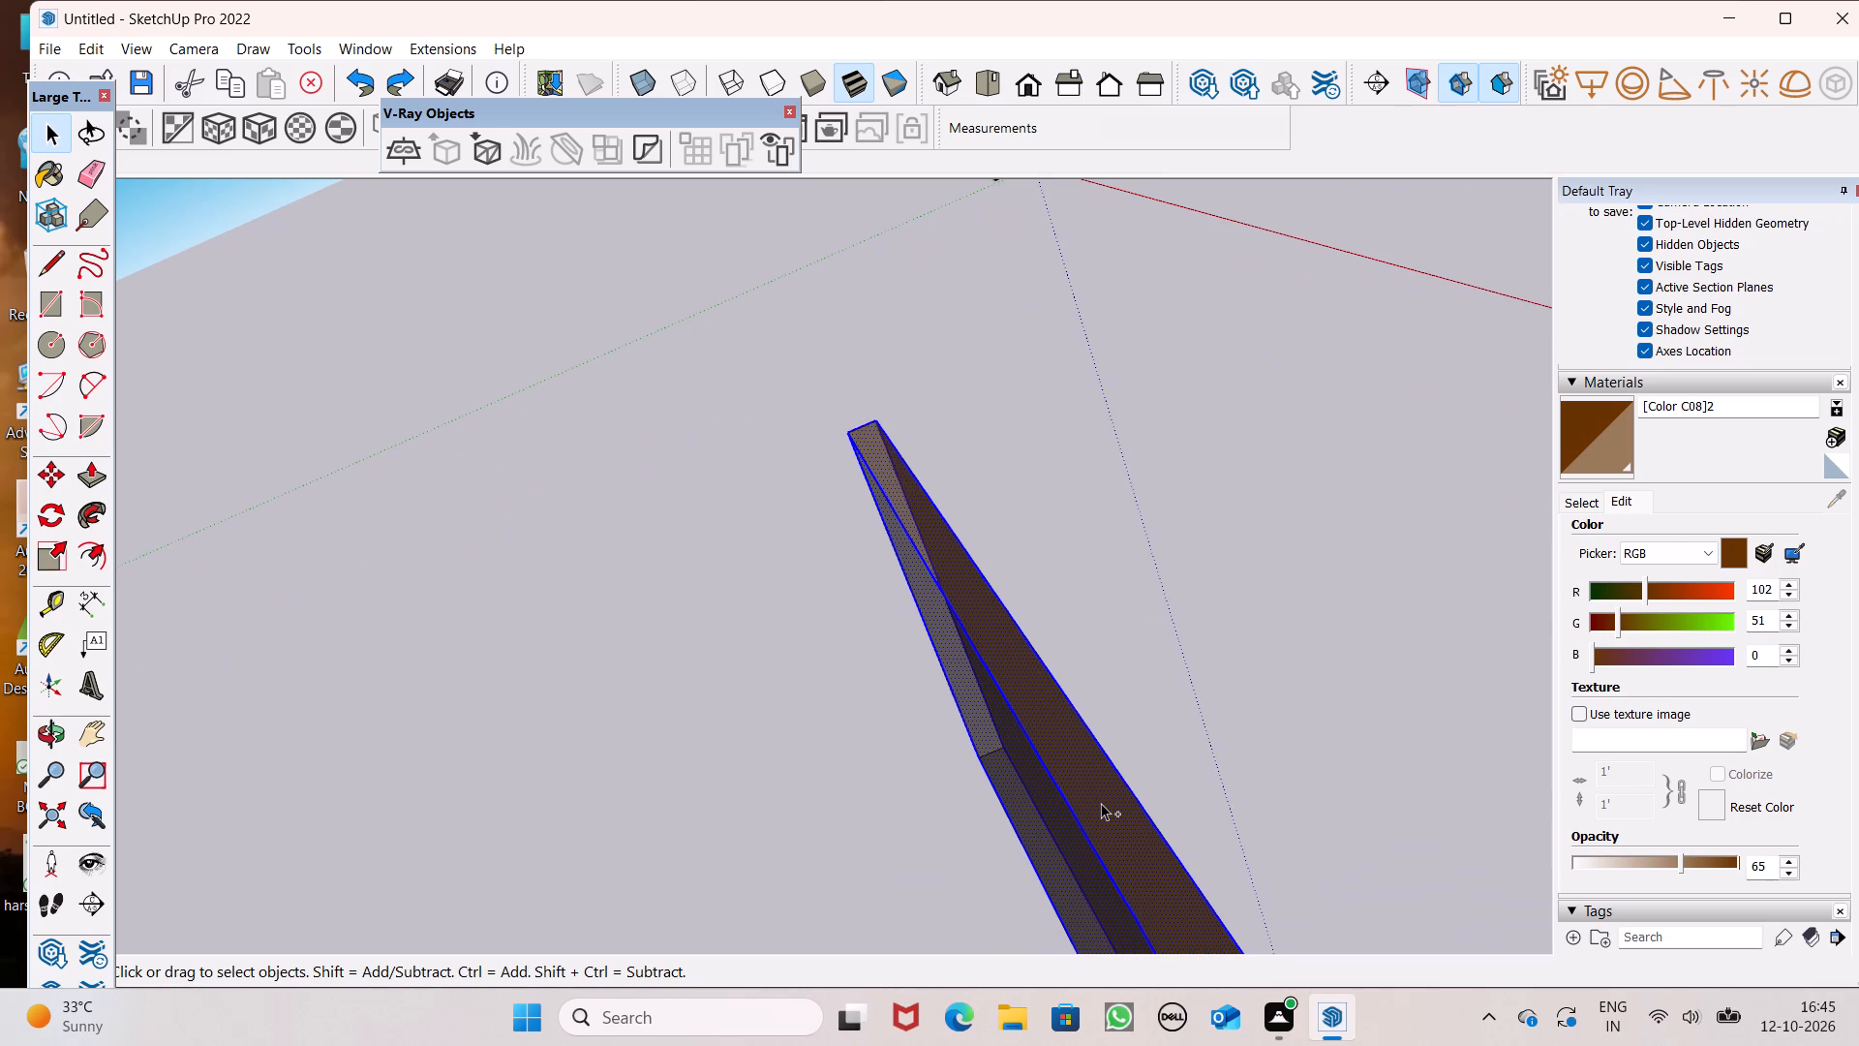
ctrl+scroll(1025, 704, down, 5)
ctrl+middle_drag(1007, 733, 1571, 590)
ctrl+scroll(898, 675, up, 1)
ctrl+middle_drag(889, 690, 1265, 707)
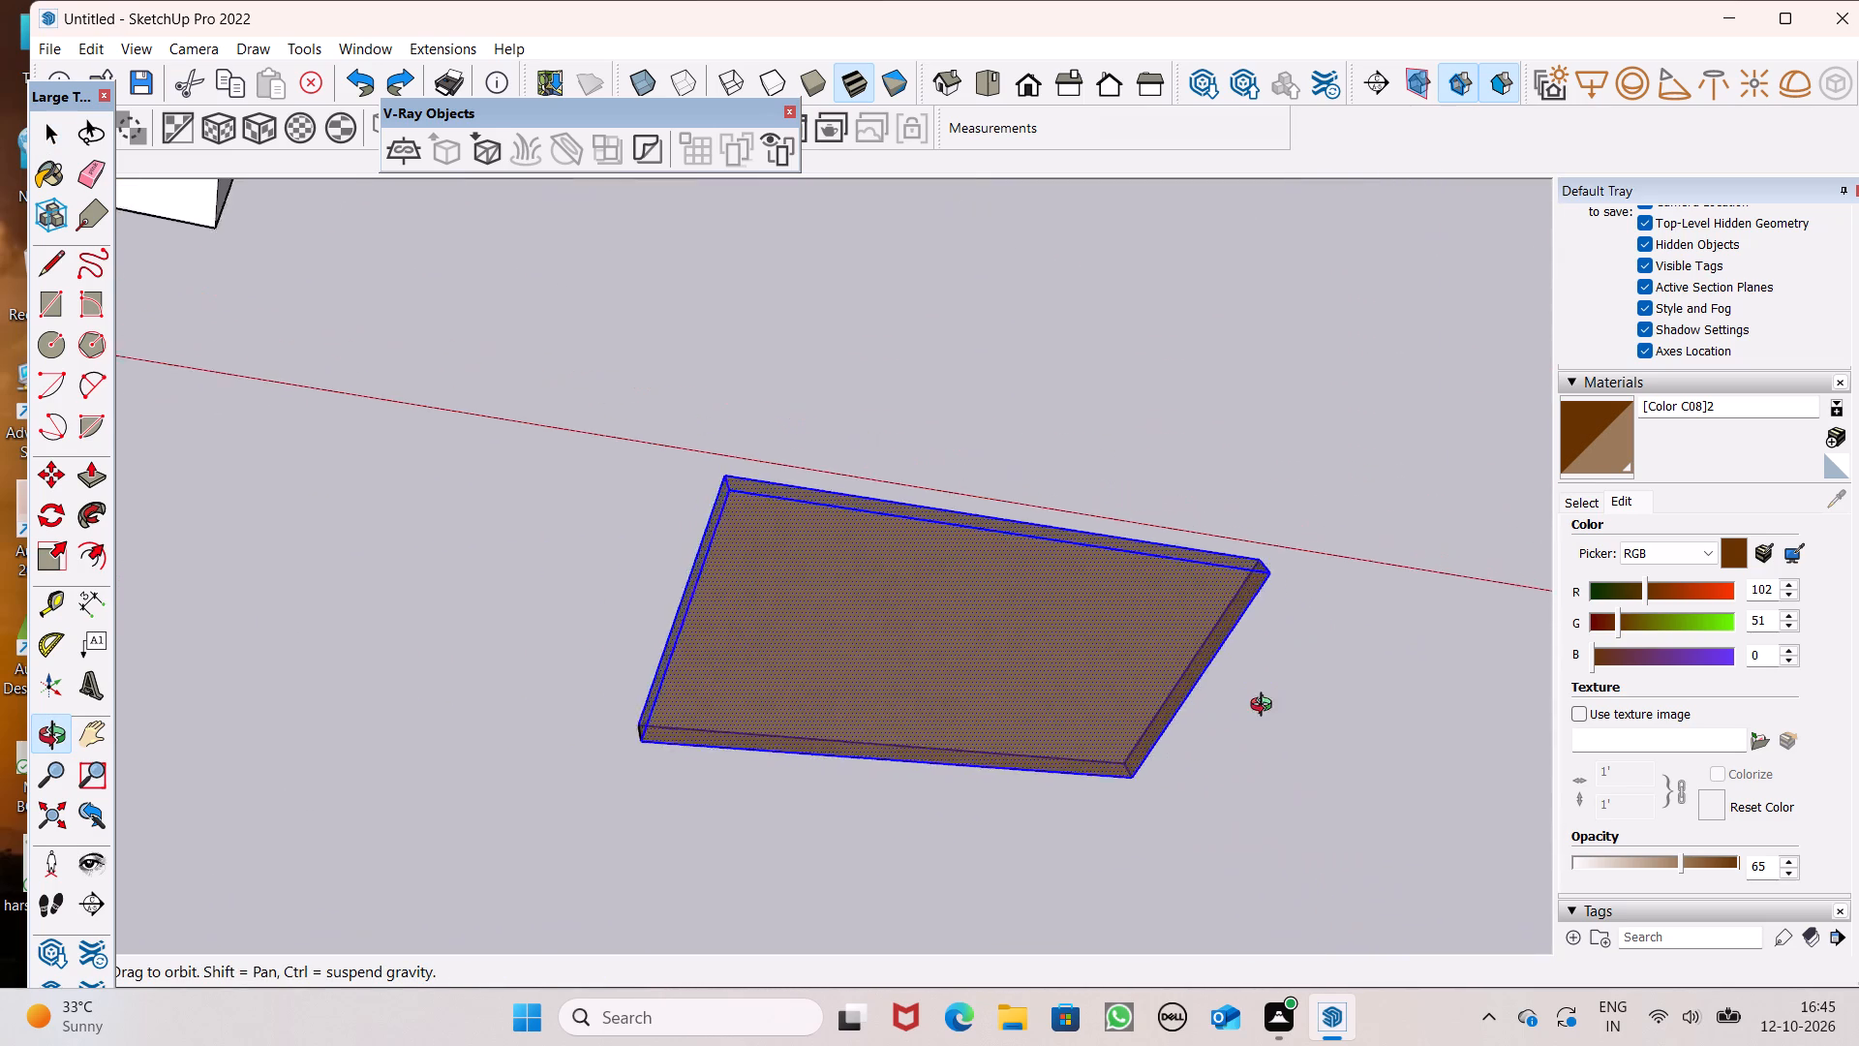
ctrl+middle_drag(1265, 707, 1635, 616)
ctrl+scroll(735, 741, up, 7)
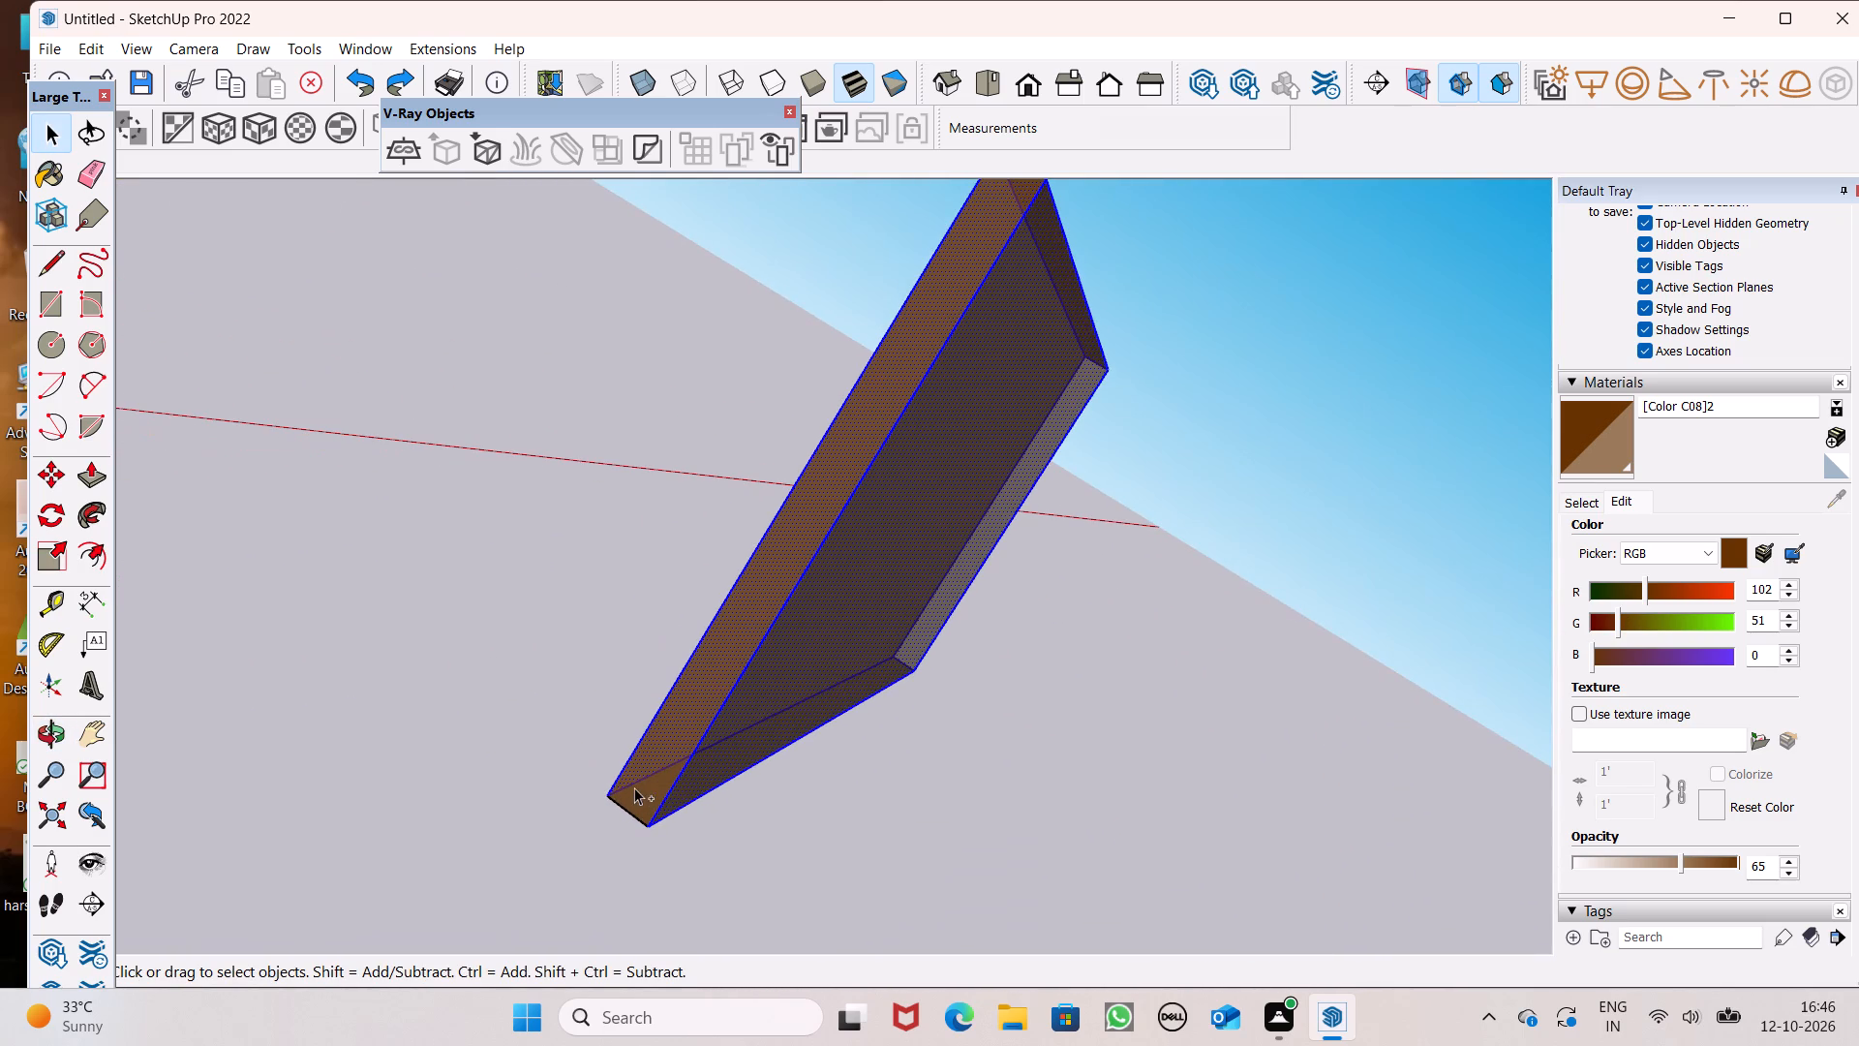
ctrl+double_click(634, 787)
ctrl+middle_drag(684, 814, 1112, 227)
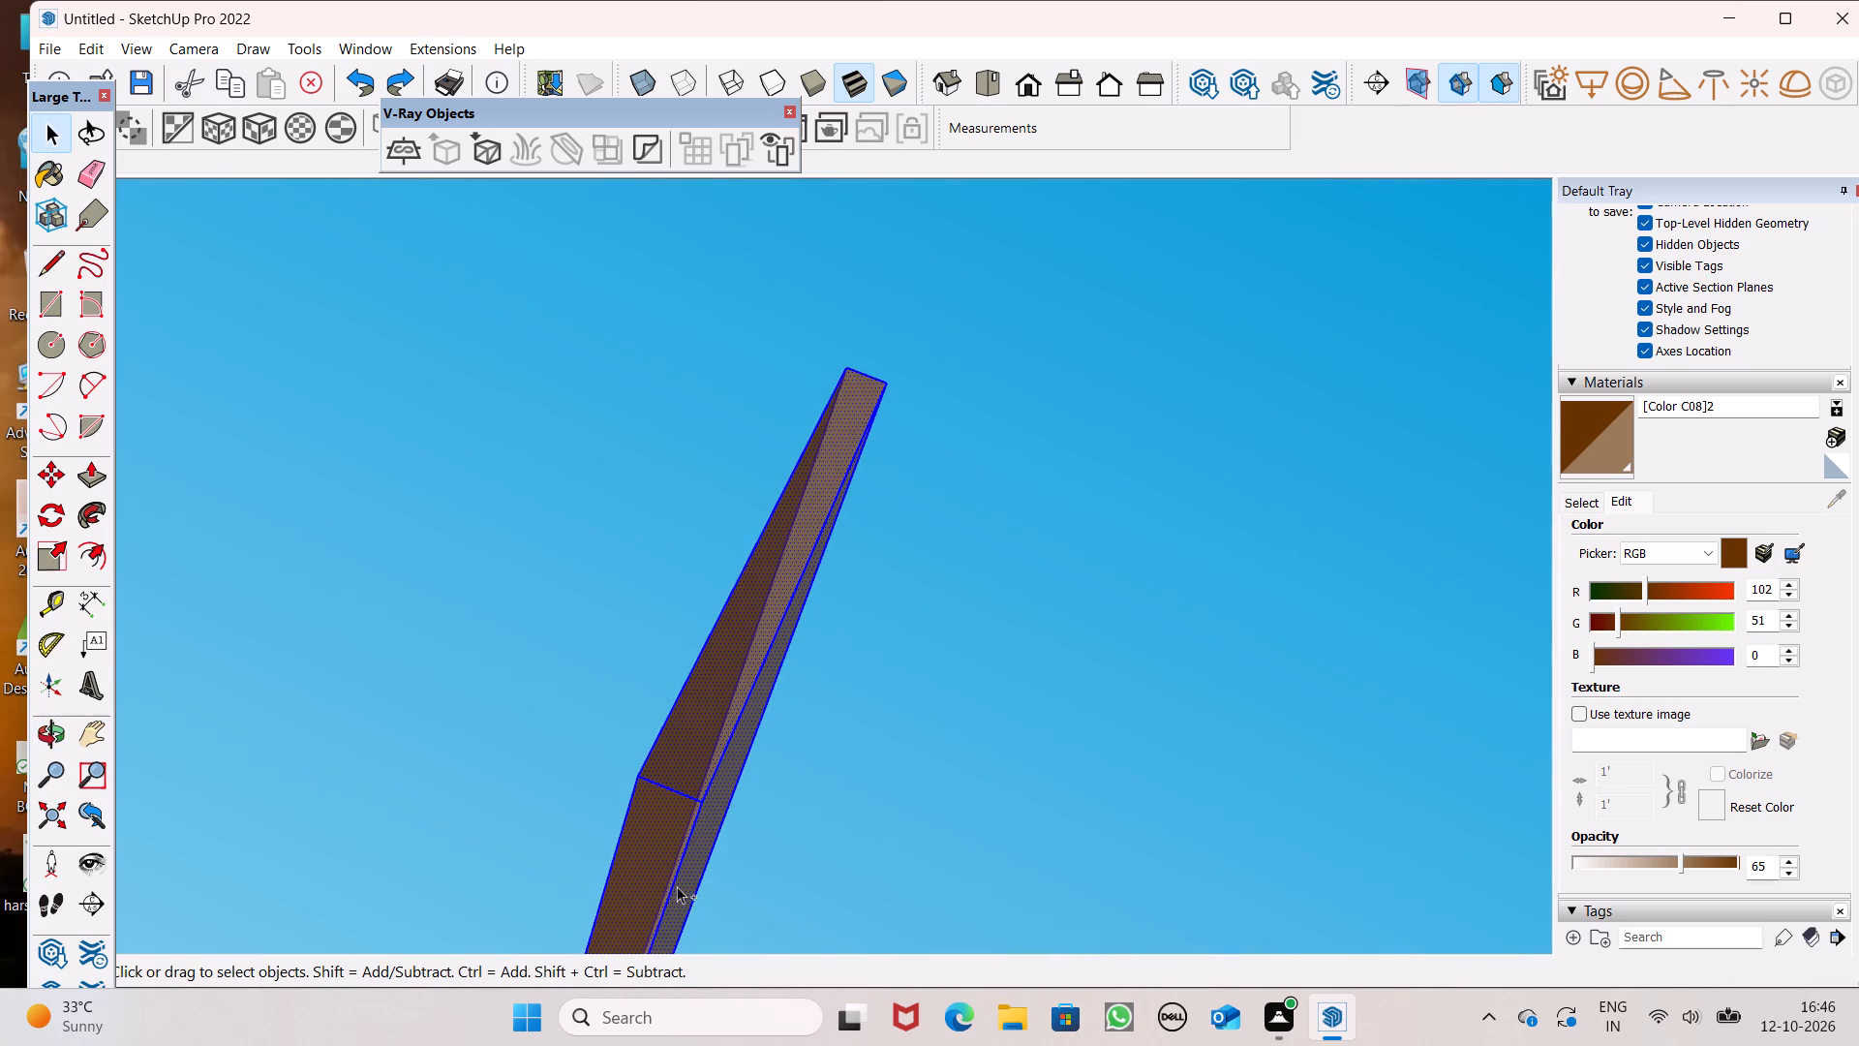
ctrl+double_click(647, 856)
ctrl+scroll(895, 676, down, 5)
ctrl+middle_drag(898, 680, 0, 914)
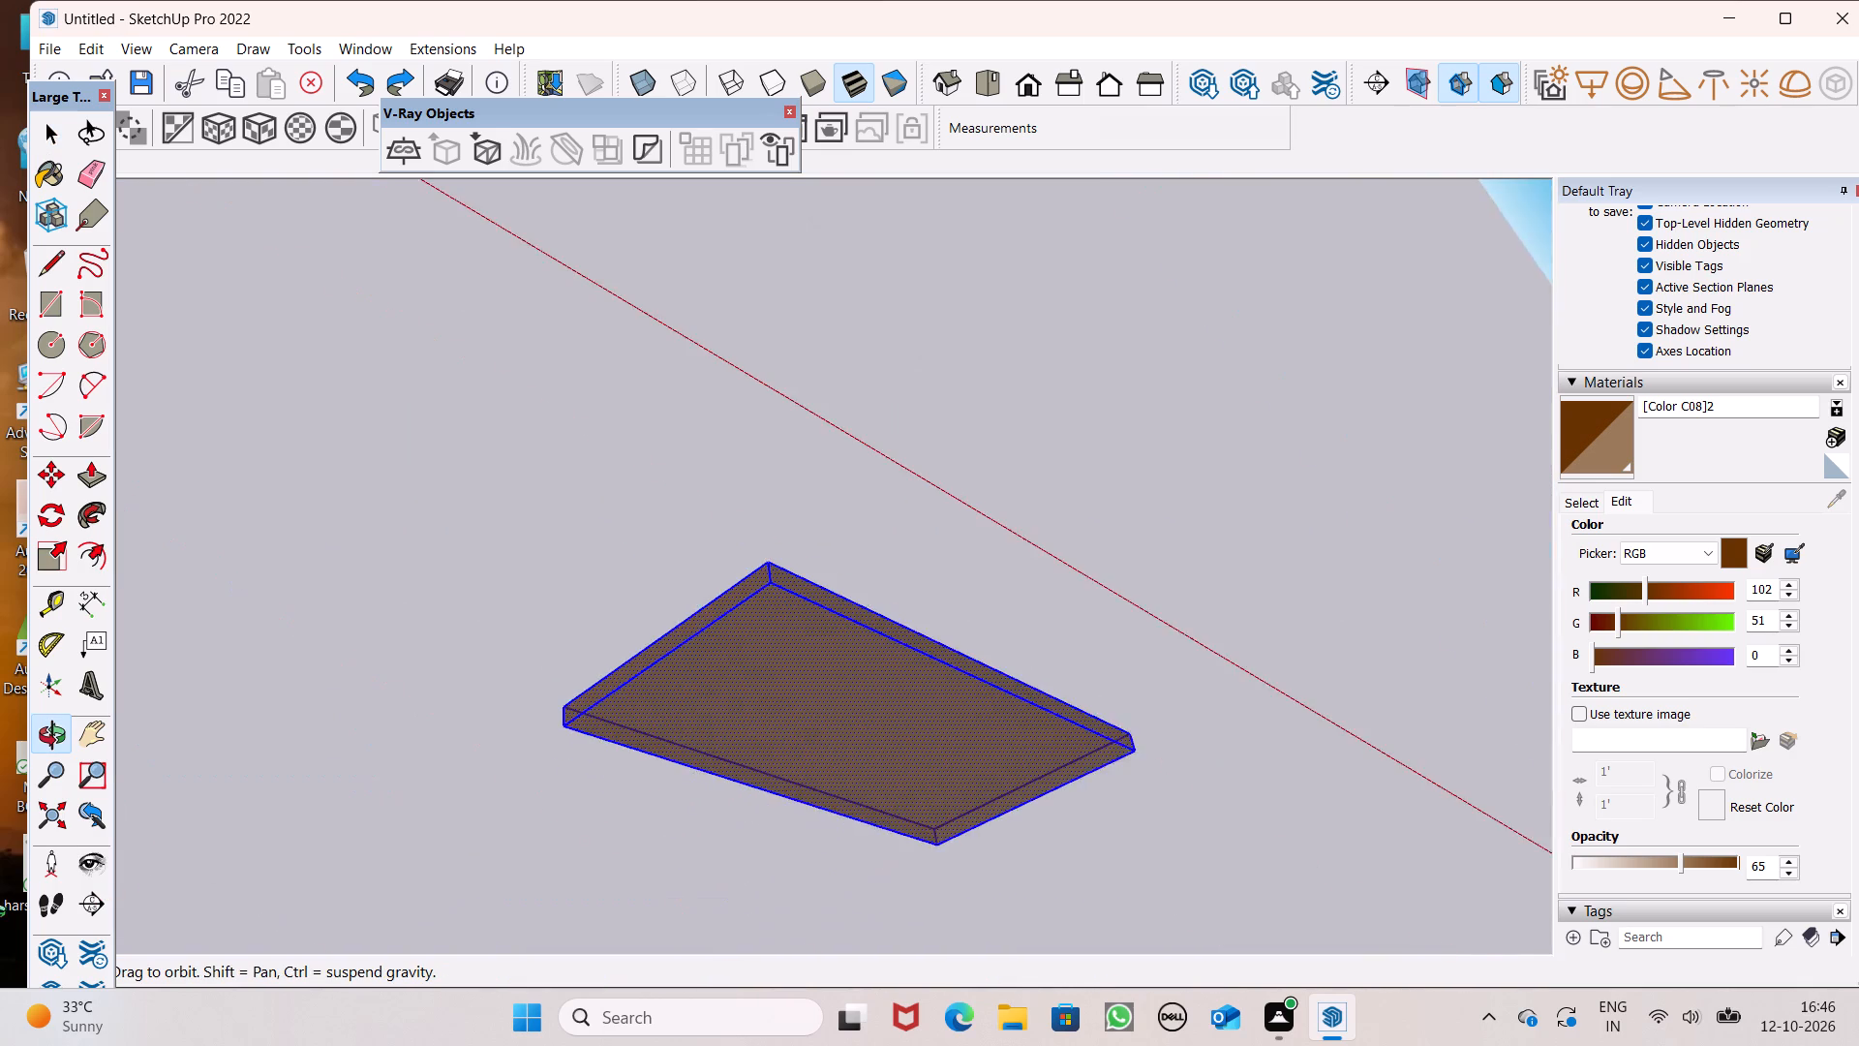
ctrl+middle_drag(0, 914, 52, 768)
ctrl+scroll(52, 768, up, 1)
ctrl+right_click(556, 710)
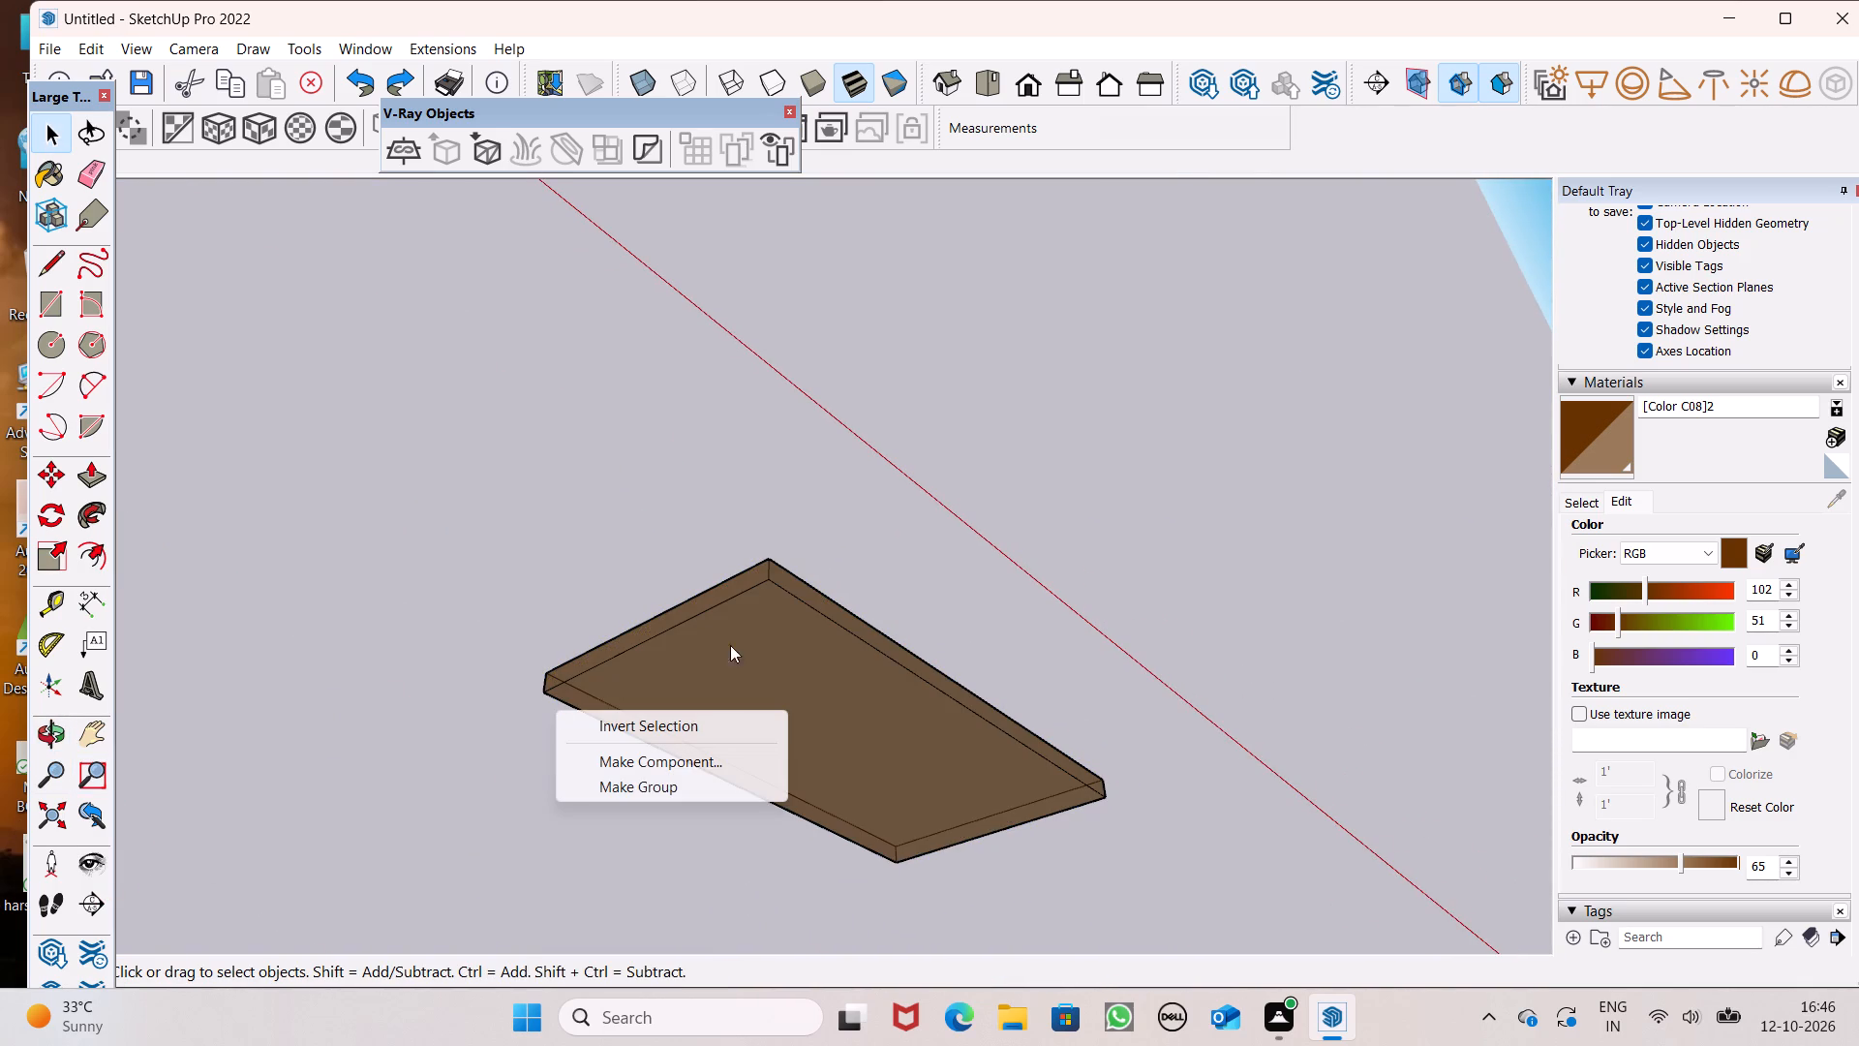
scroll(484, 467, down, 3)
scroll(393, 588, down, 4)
From the front view, select all connected faces and edges of the freestanding brown panel and make them a group.
click(1029, 97)
scroll(235, 577, down, 1)
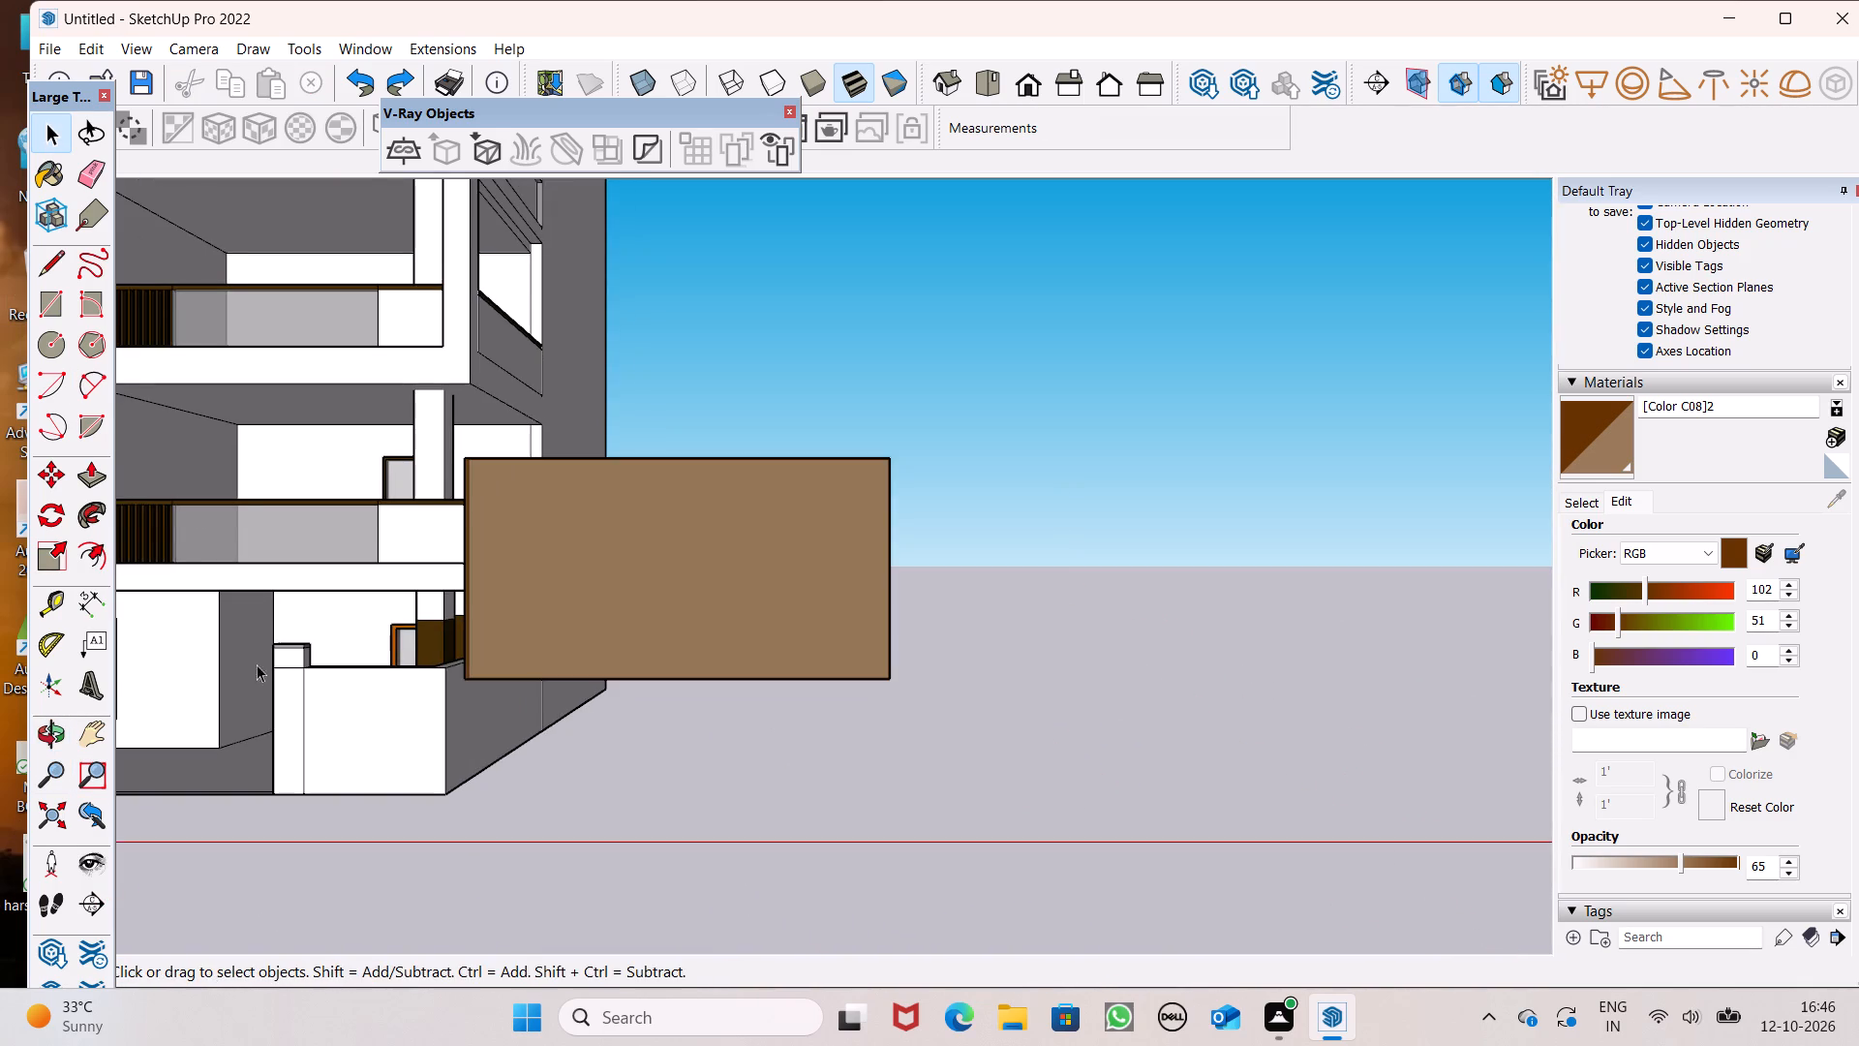
middle_drag(267, 746, 315, 868)
scroll(508, 543, down, 2)
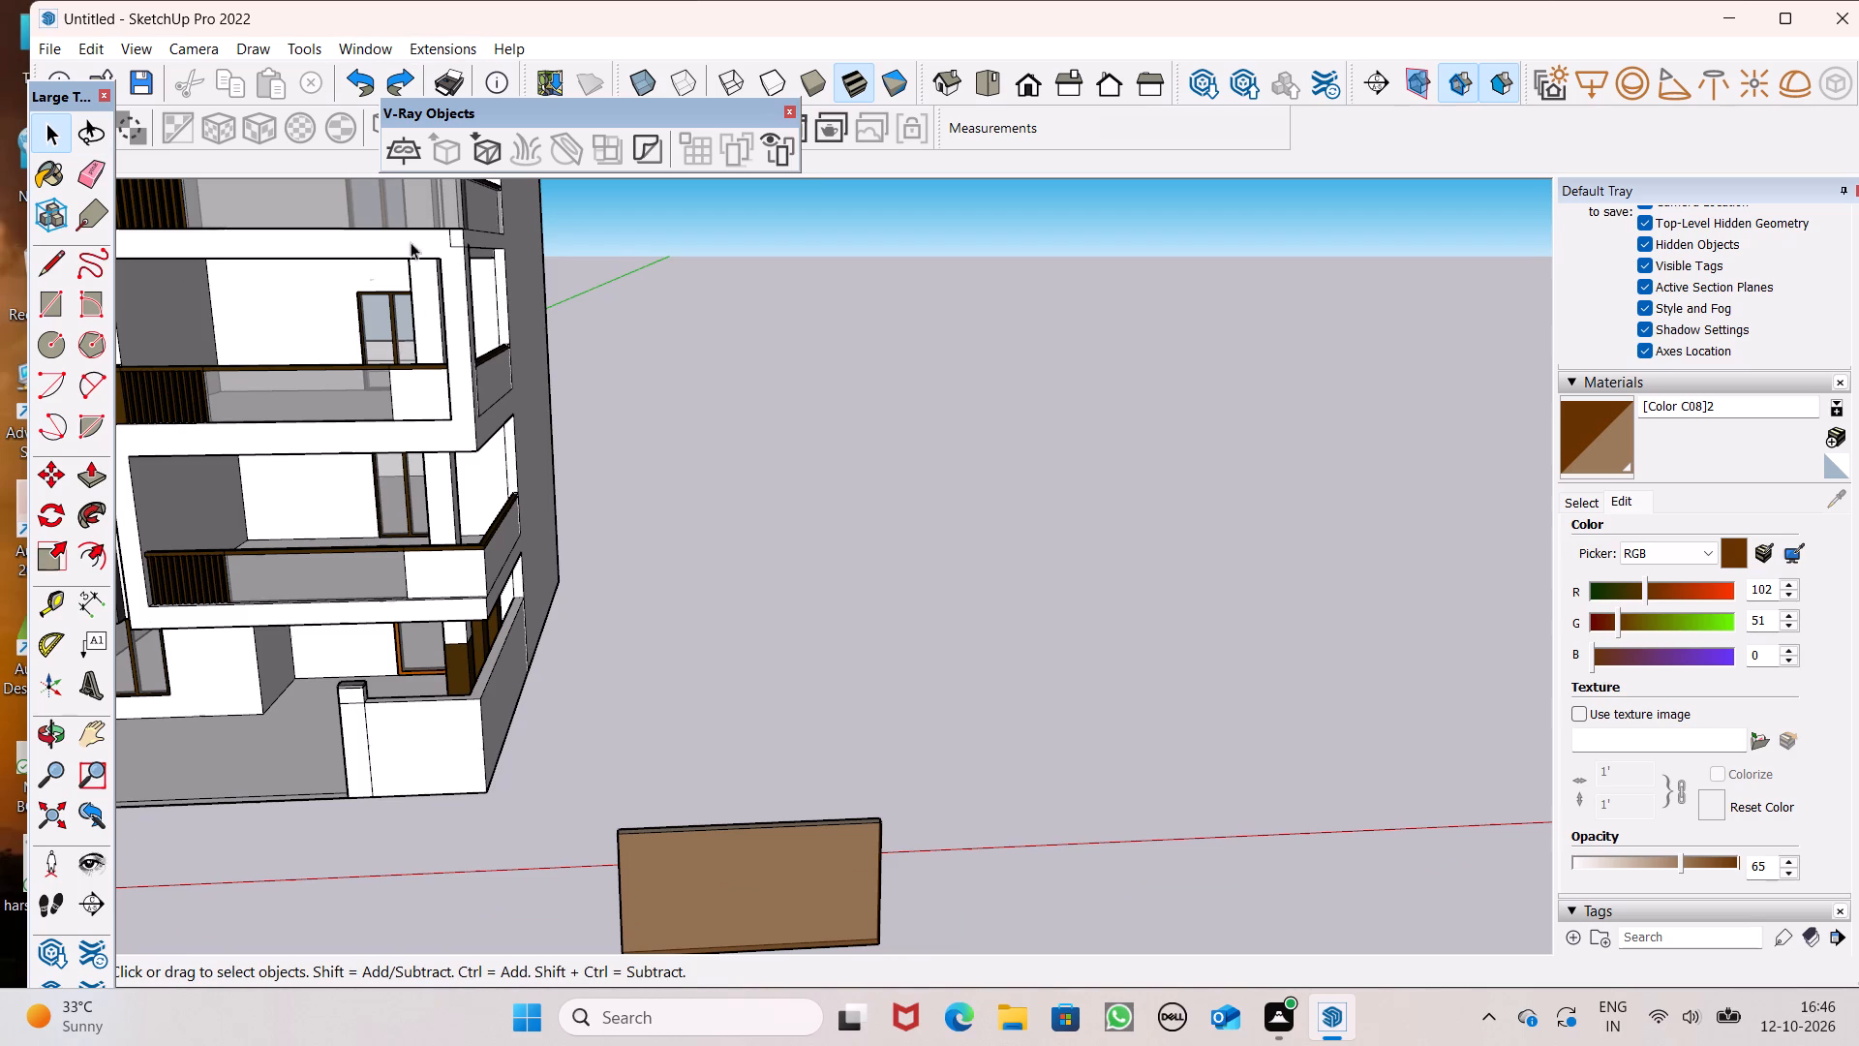
scroll(912, 477, down, 5)
scroll(901, 729, up, 5)
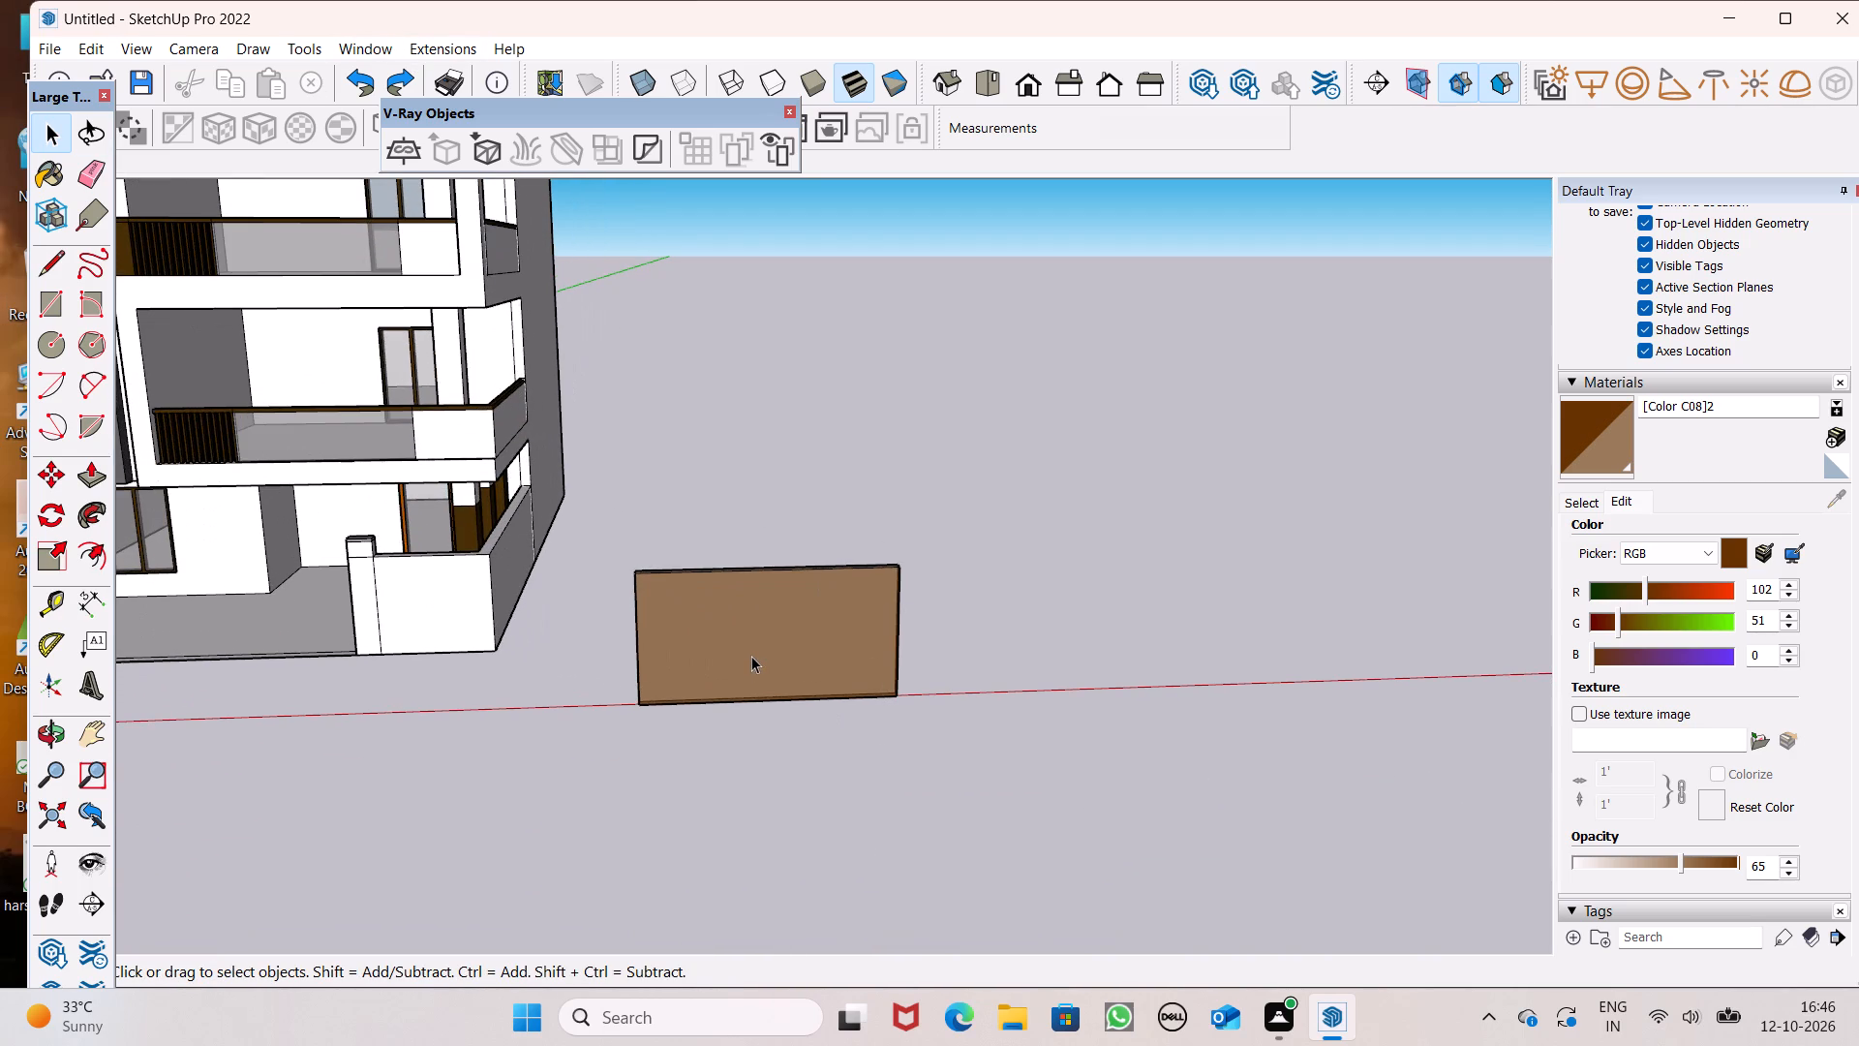
triple_click(751, 656)
triple_click(751, 655)
click(752, 655)
right_click(752, 655)
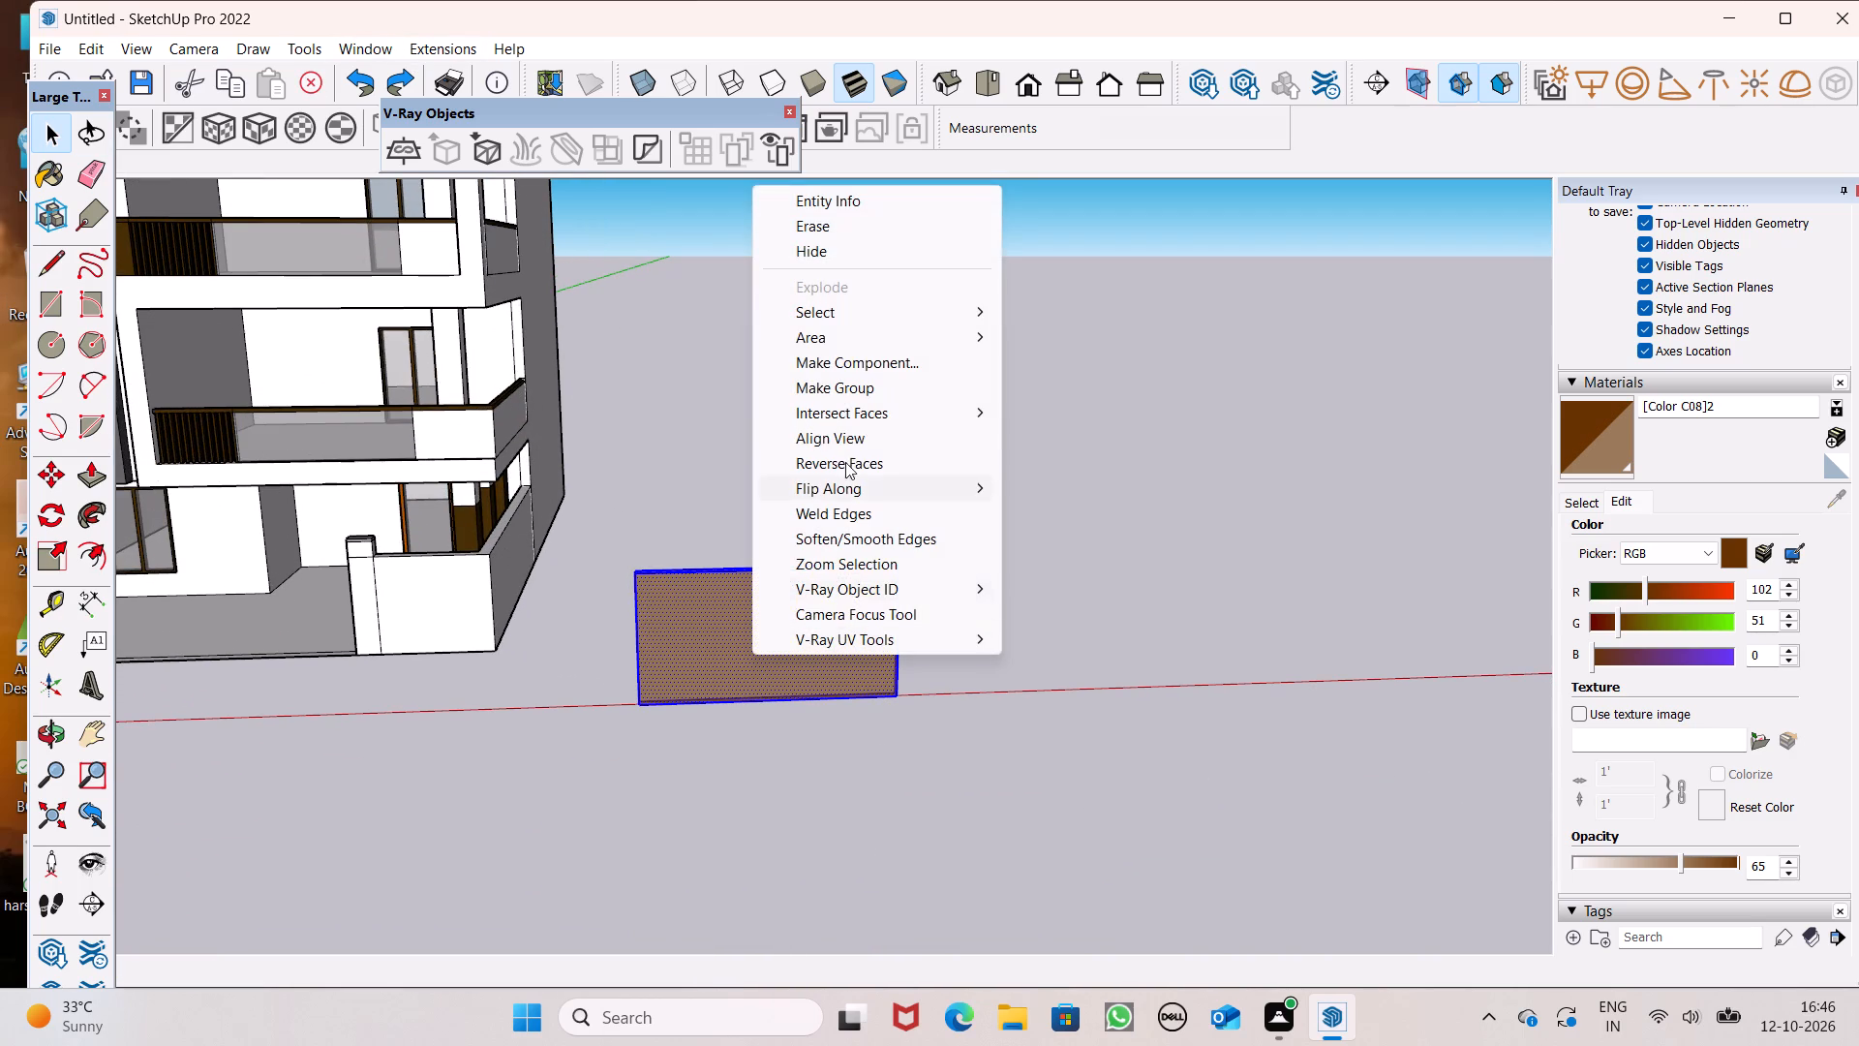
click(873, 390)
Move the brown panel group from its lower corner towards the base of the gate pier beside the opening.
scroll(879, 406, down, 3)
middle_drag(959, 591, 930, 637)
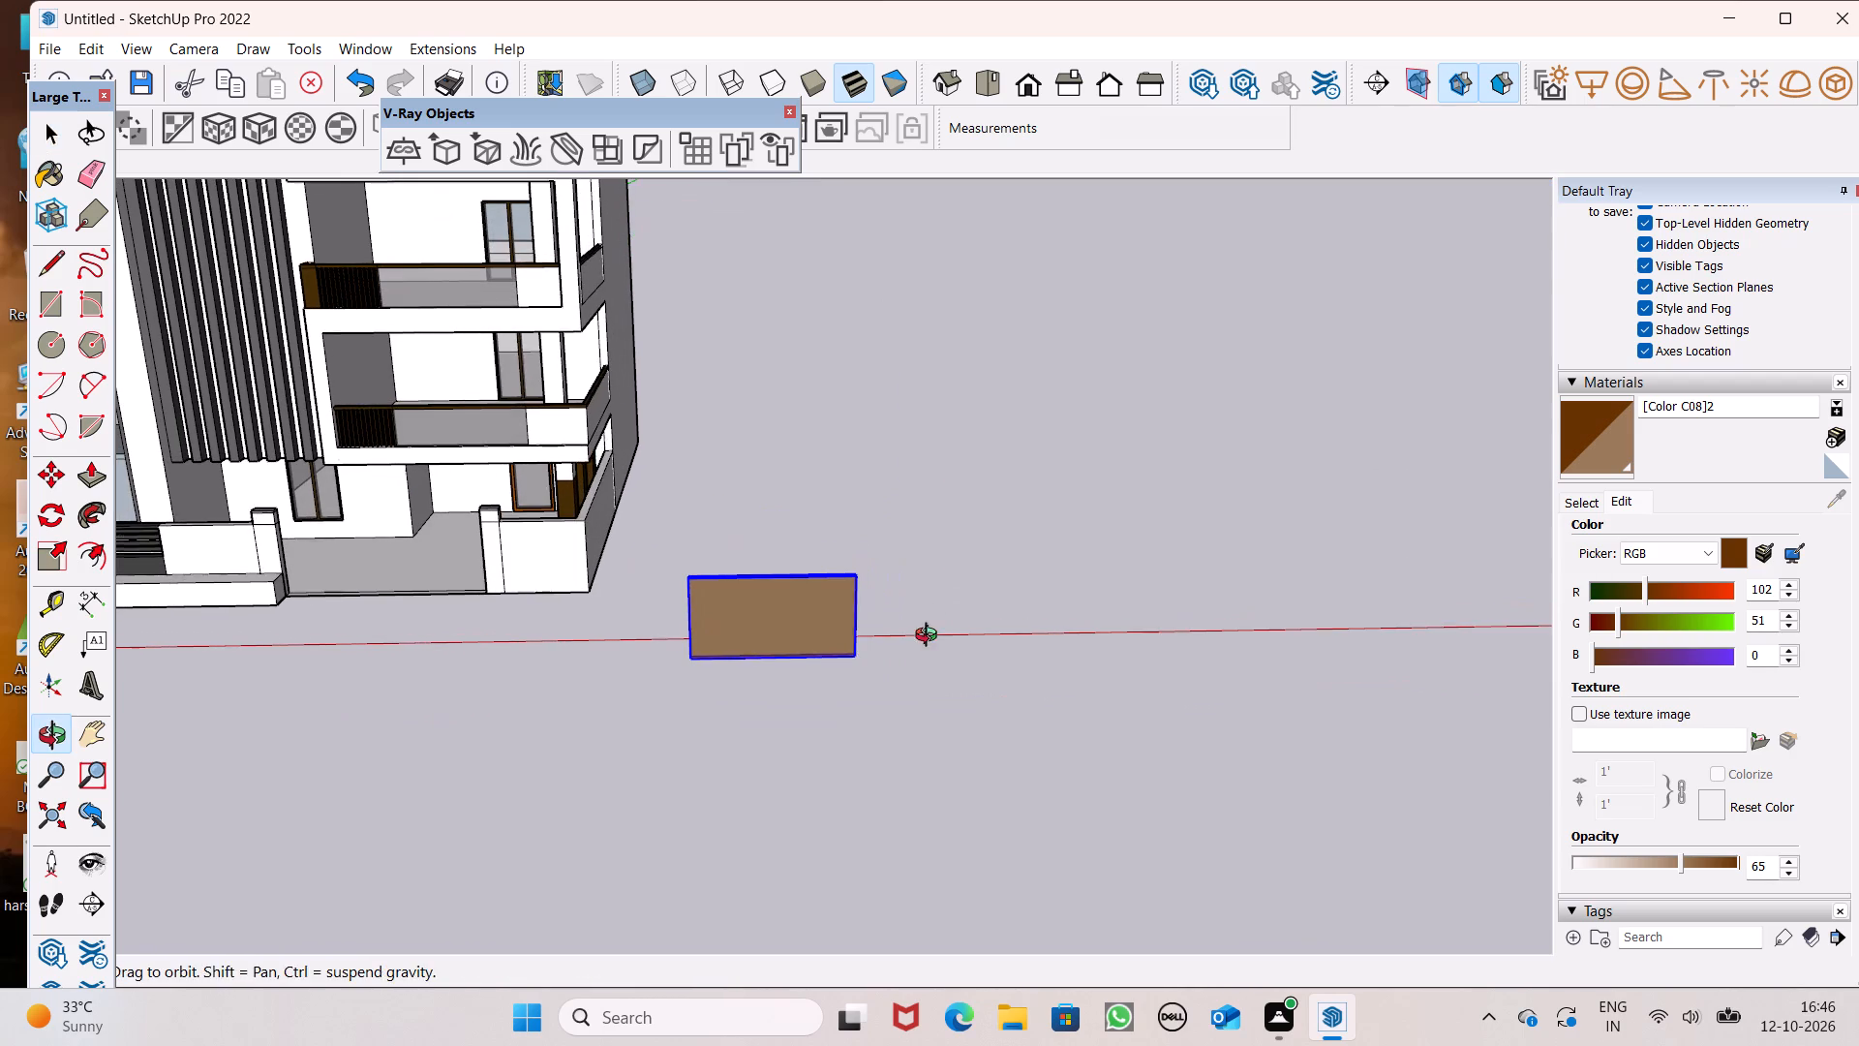
middle_drag(930, 637, 929, 637)
key(m)
key(Return)
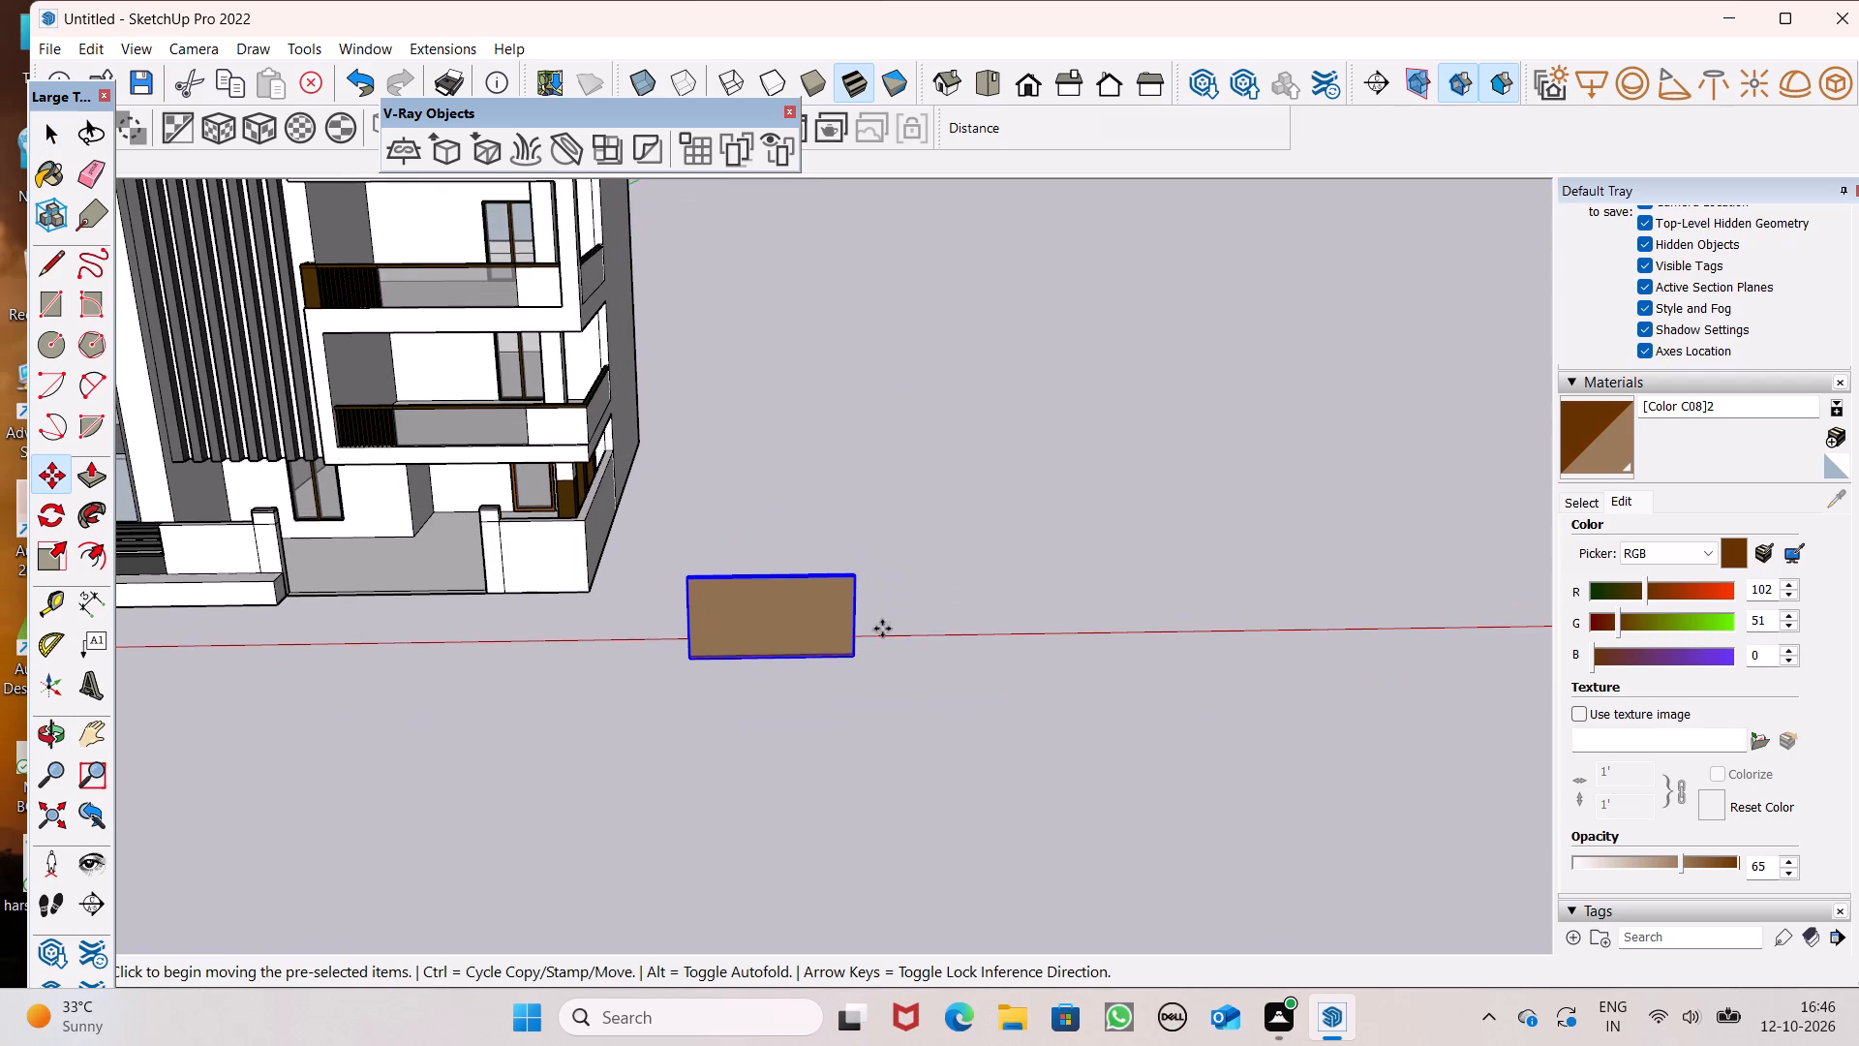
drag(857, 651, 454, 607)
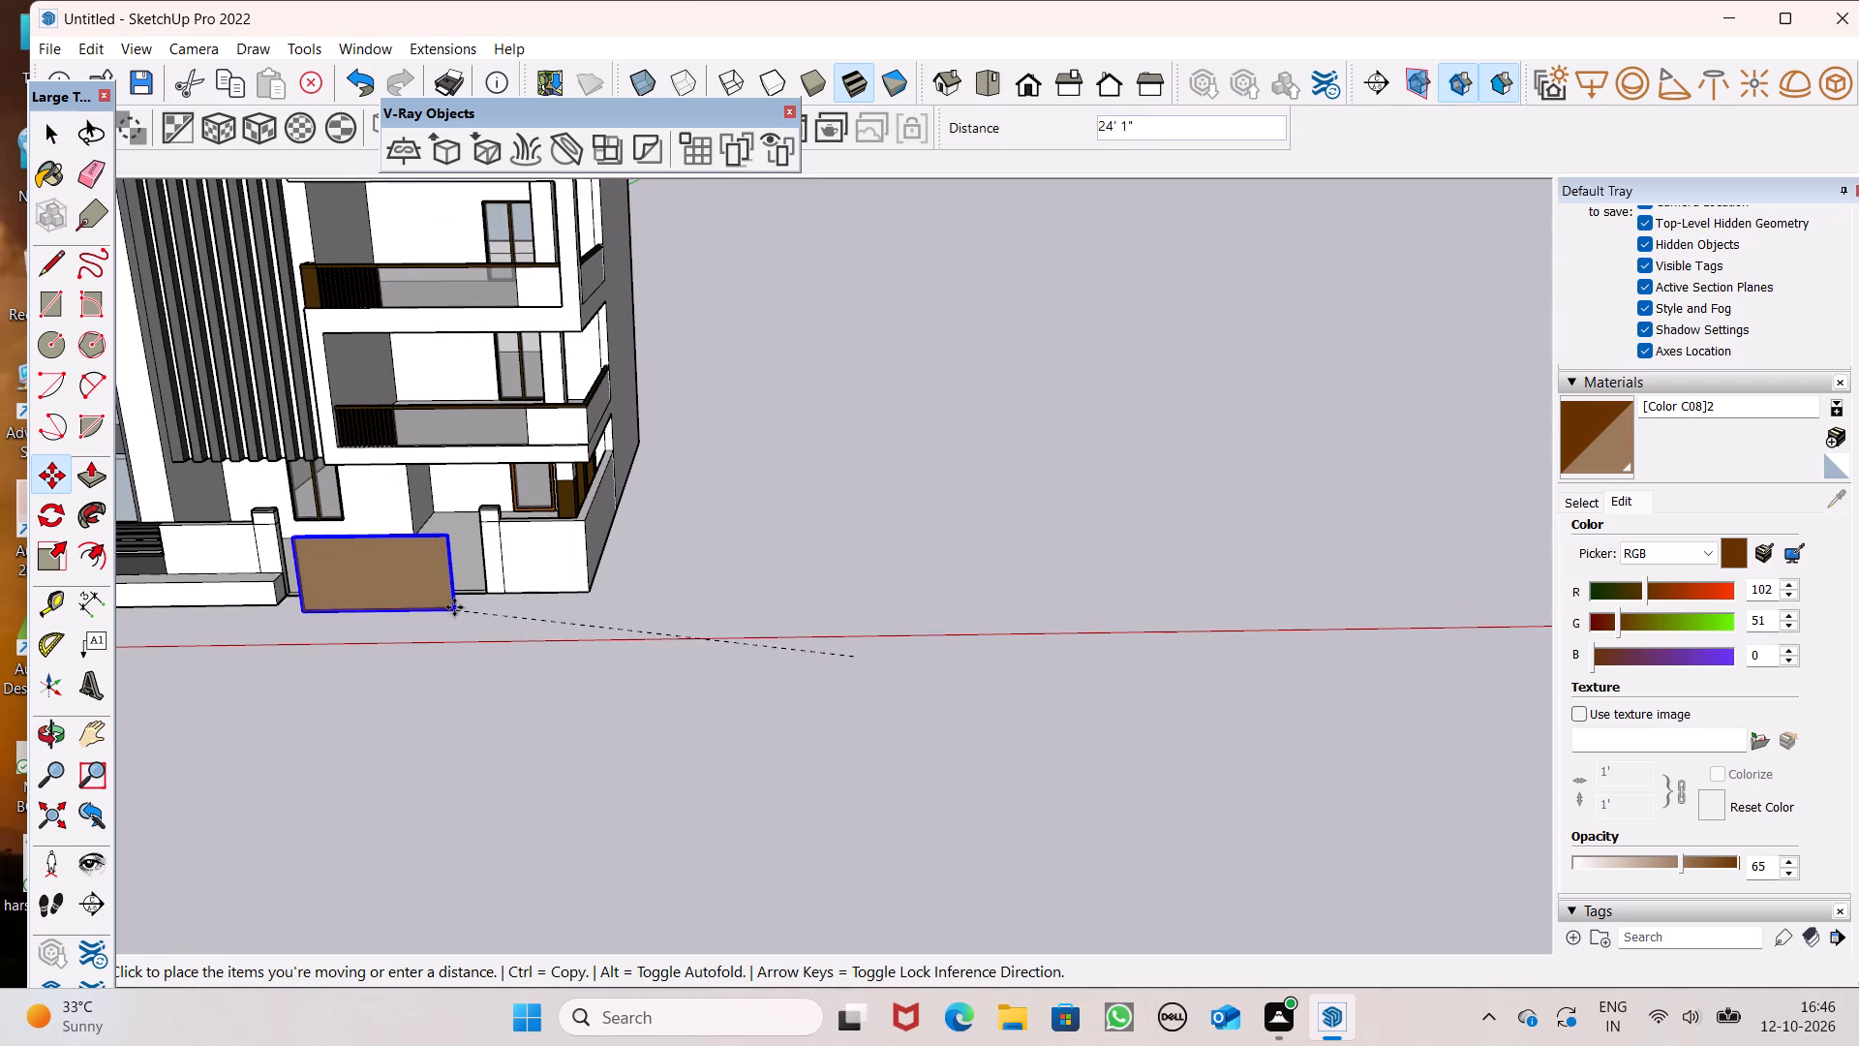
drag(454, 607, 485, 589)
Move the panel group about 23' 9 3/8" so its lower corner meets the gate pier's base at the end of the opening.
scroll(447, 557, up, 11)
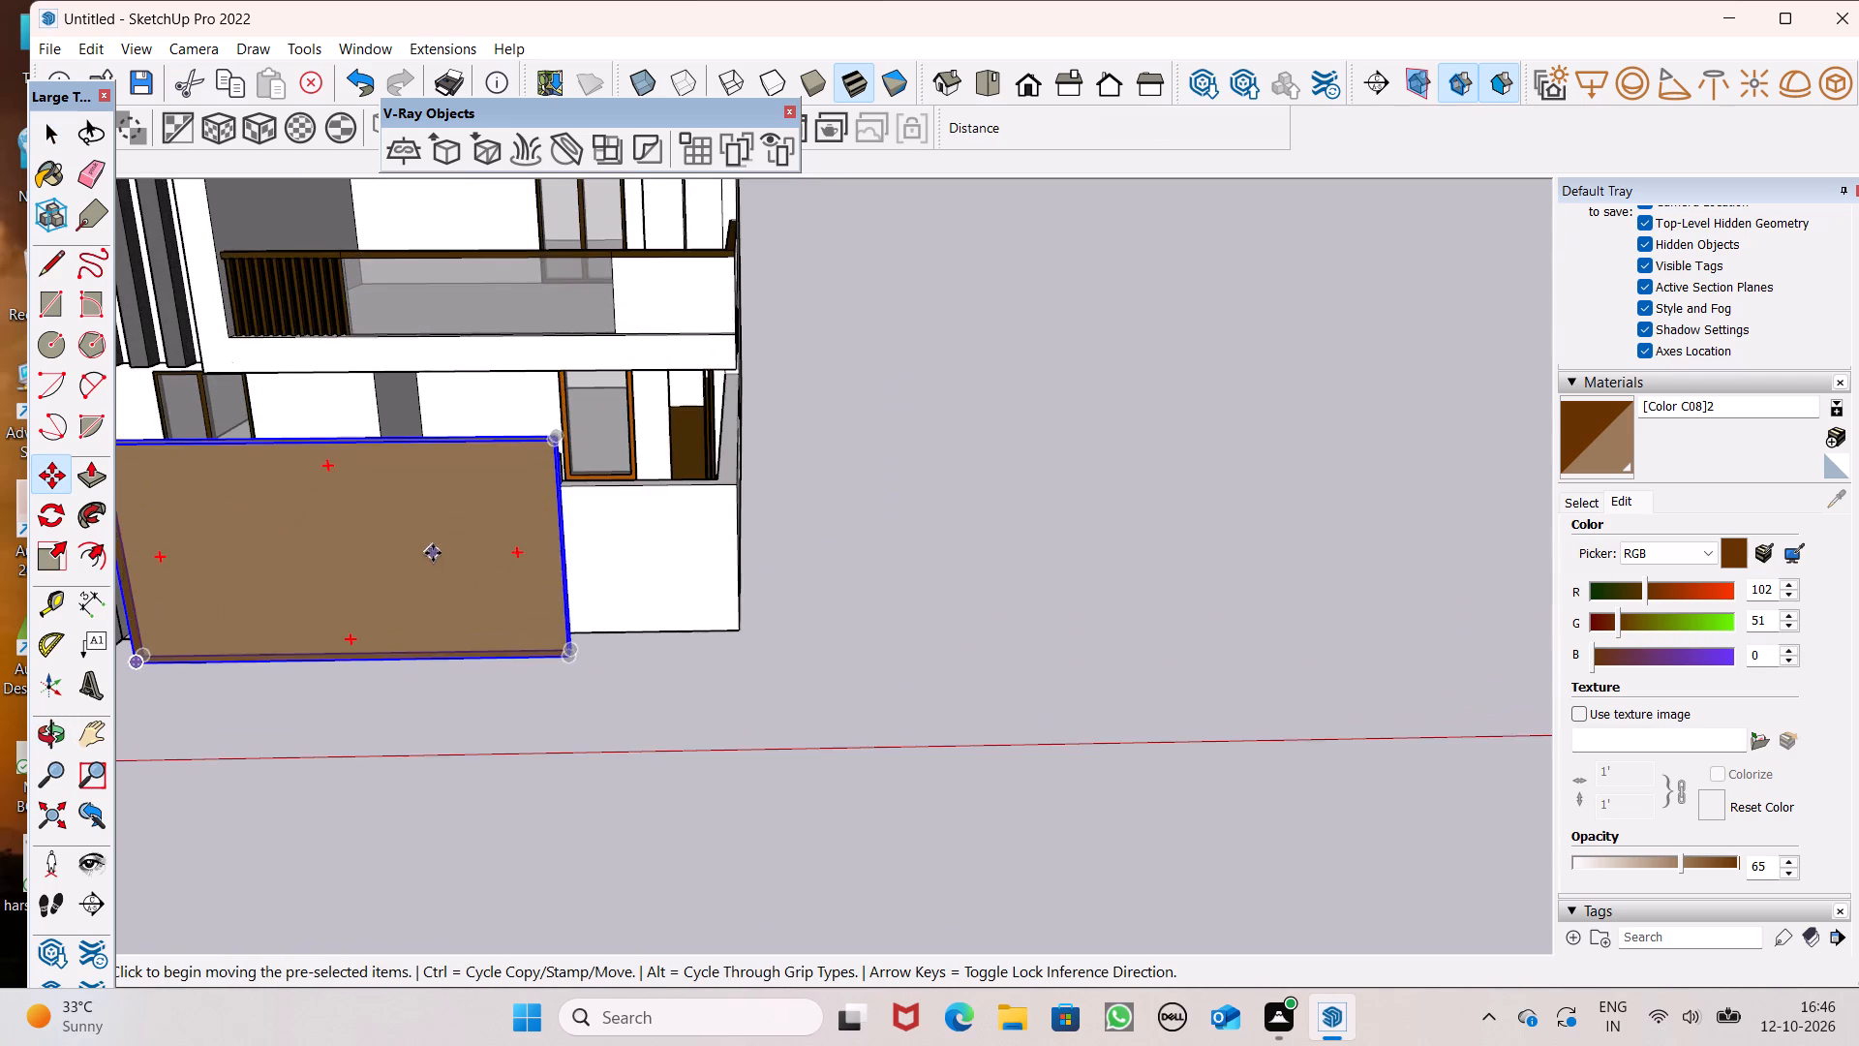
middle_drag(530, 465, 459, 477)
scroll(463, 482, up, 2)
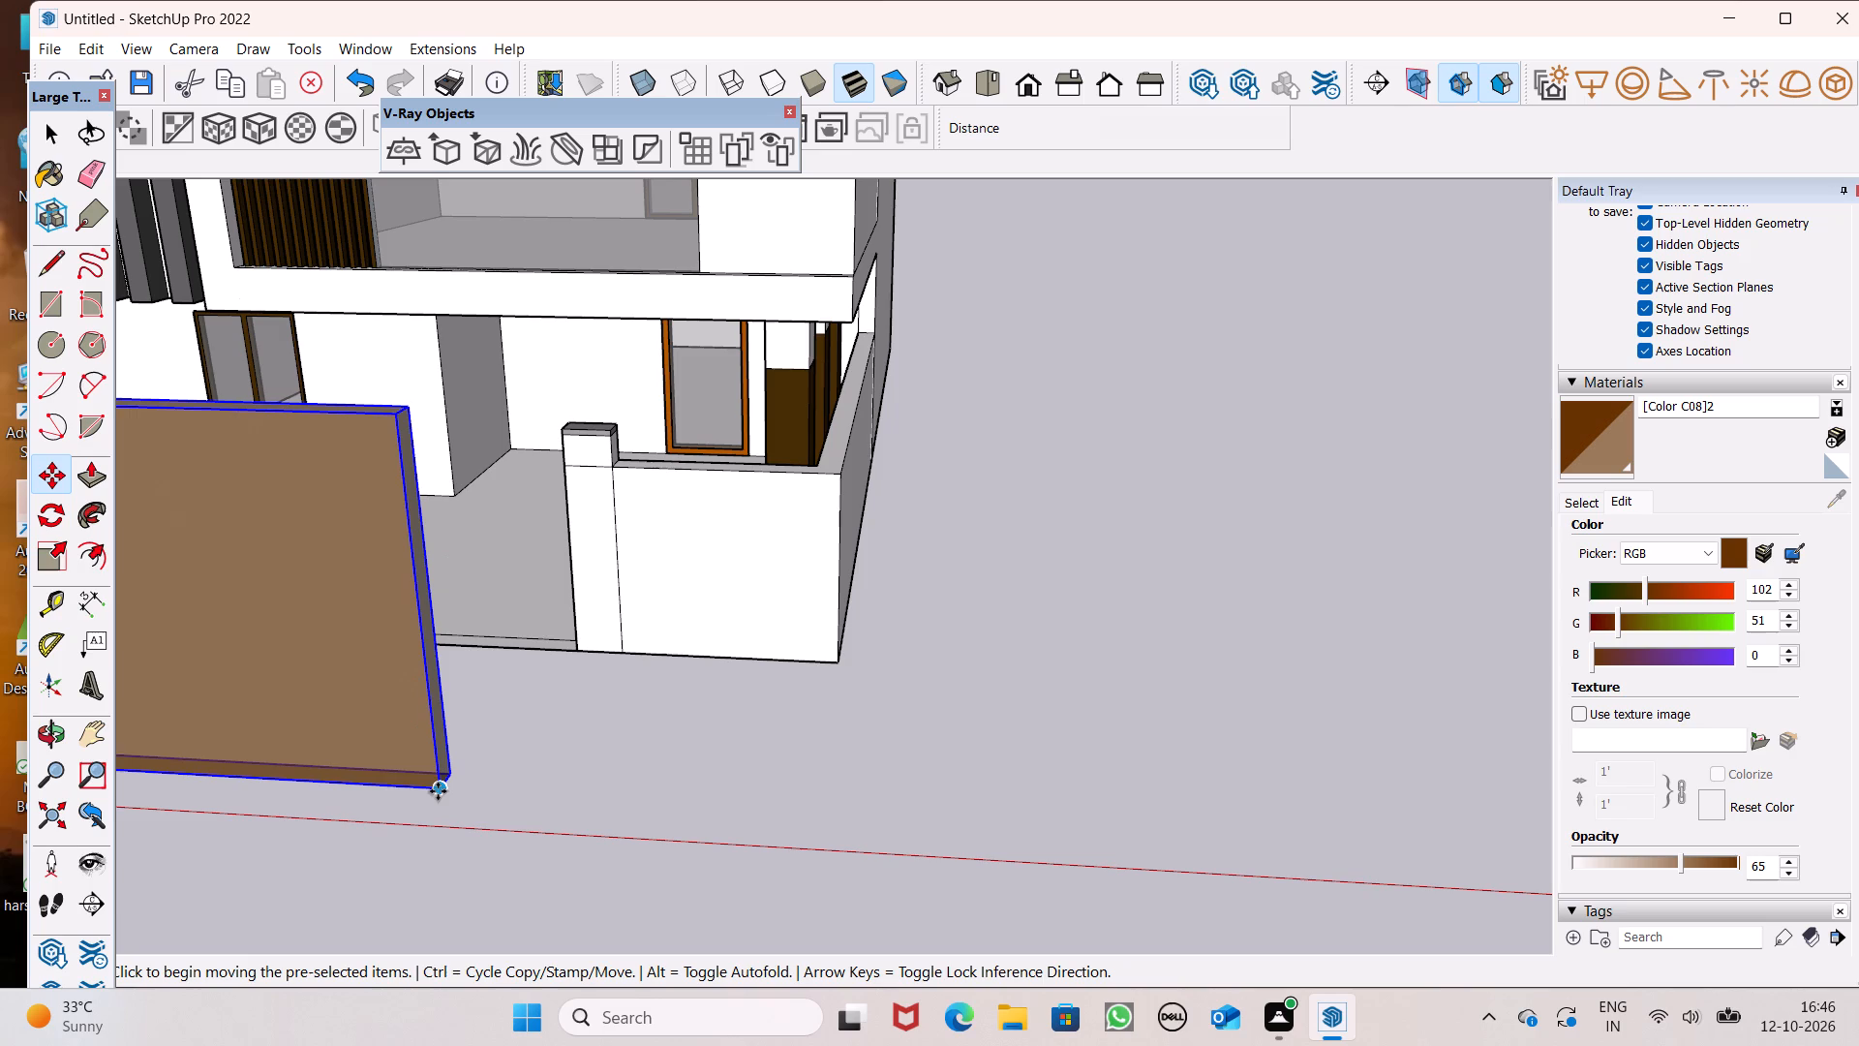
drag(441, 789, 578, 642)
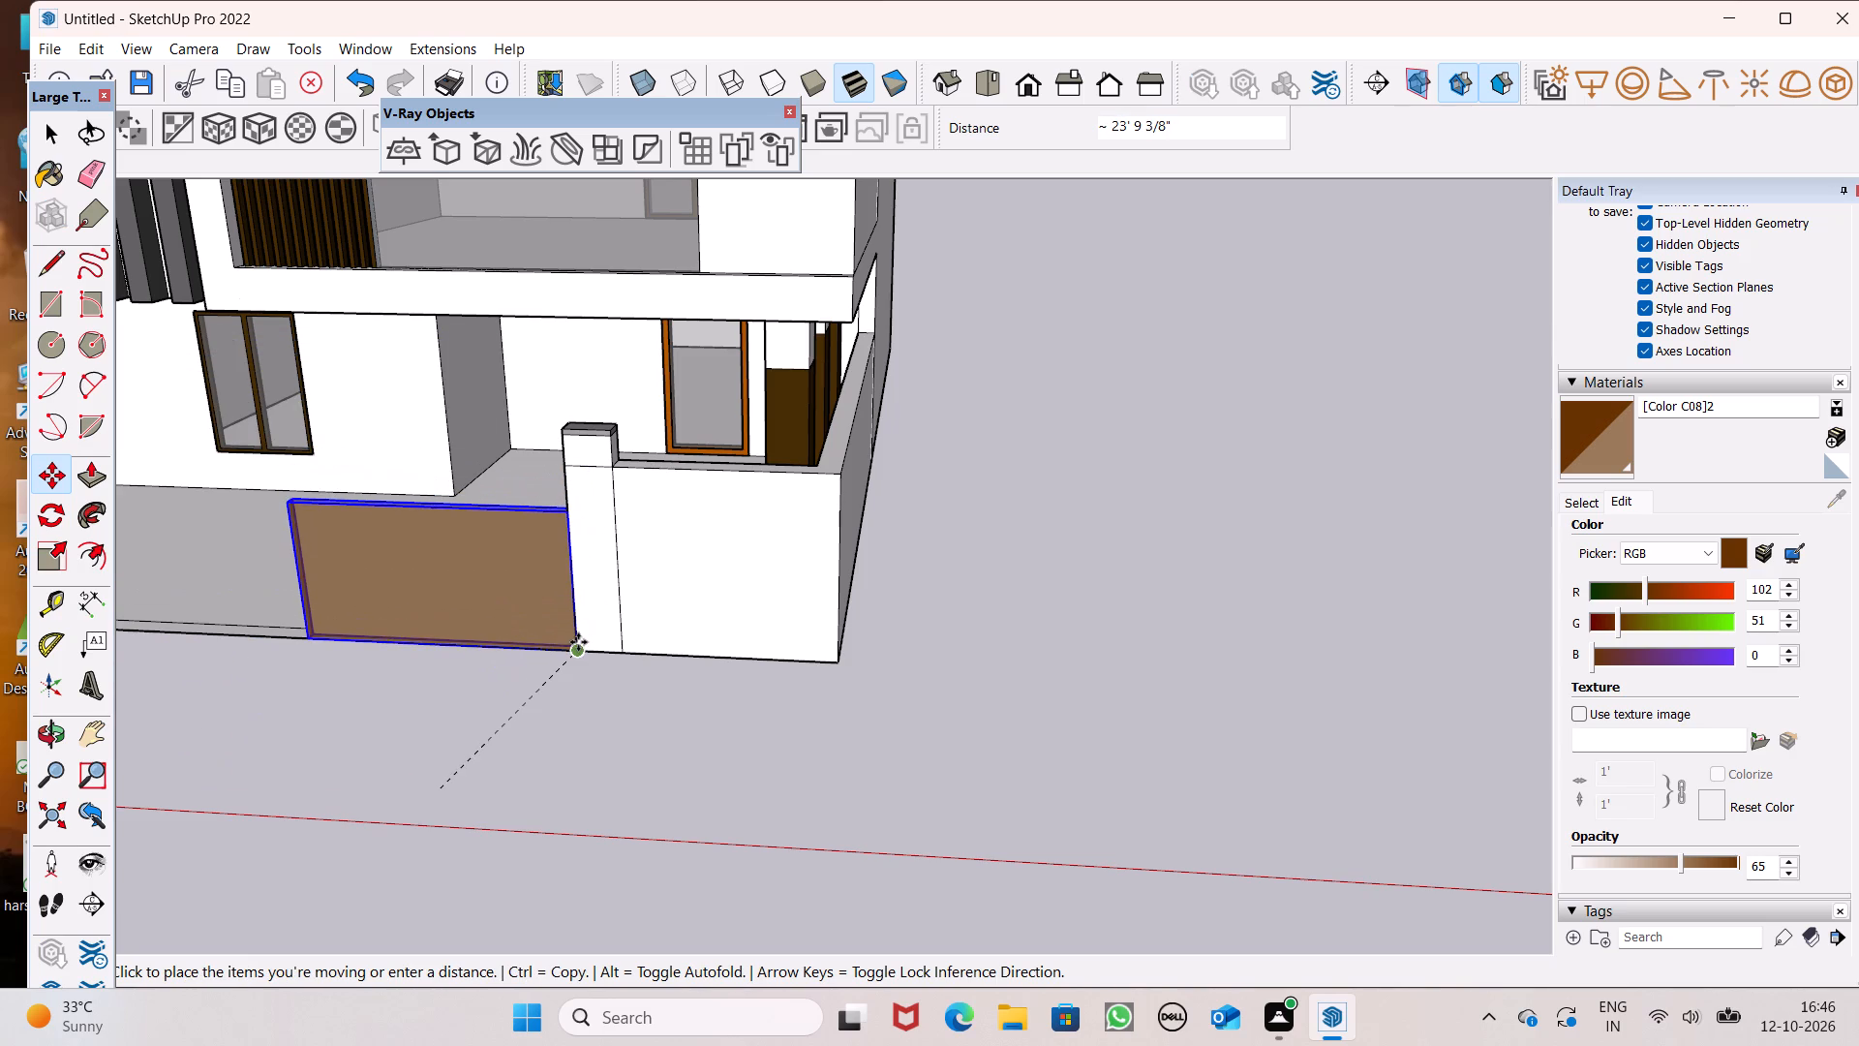
drag(578, 642, 576, 644)
scroll(566, 555, up, 8)
middle_drag(593, 652, 644, 618)
scroll(625, 704, up, 4)
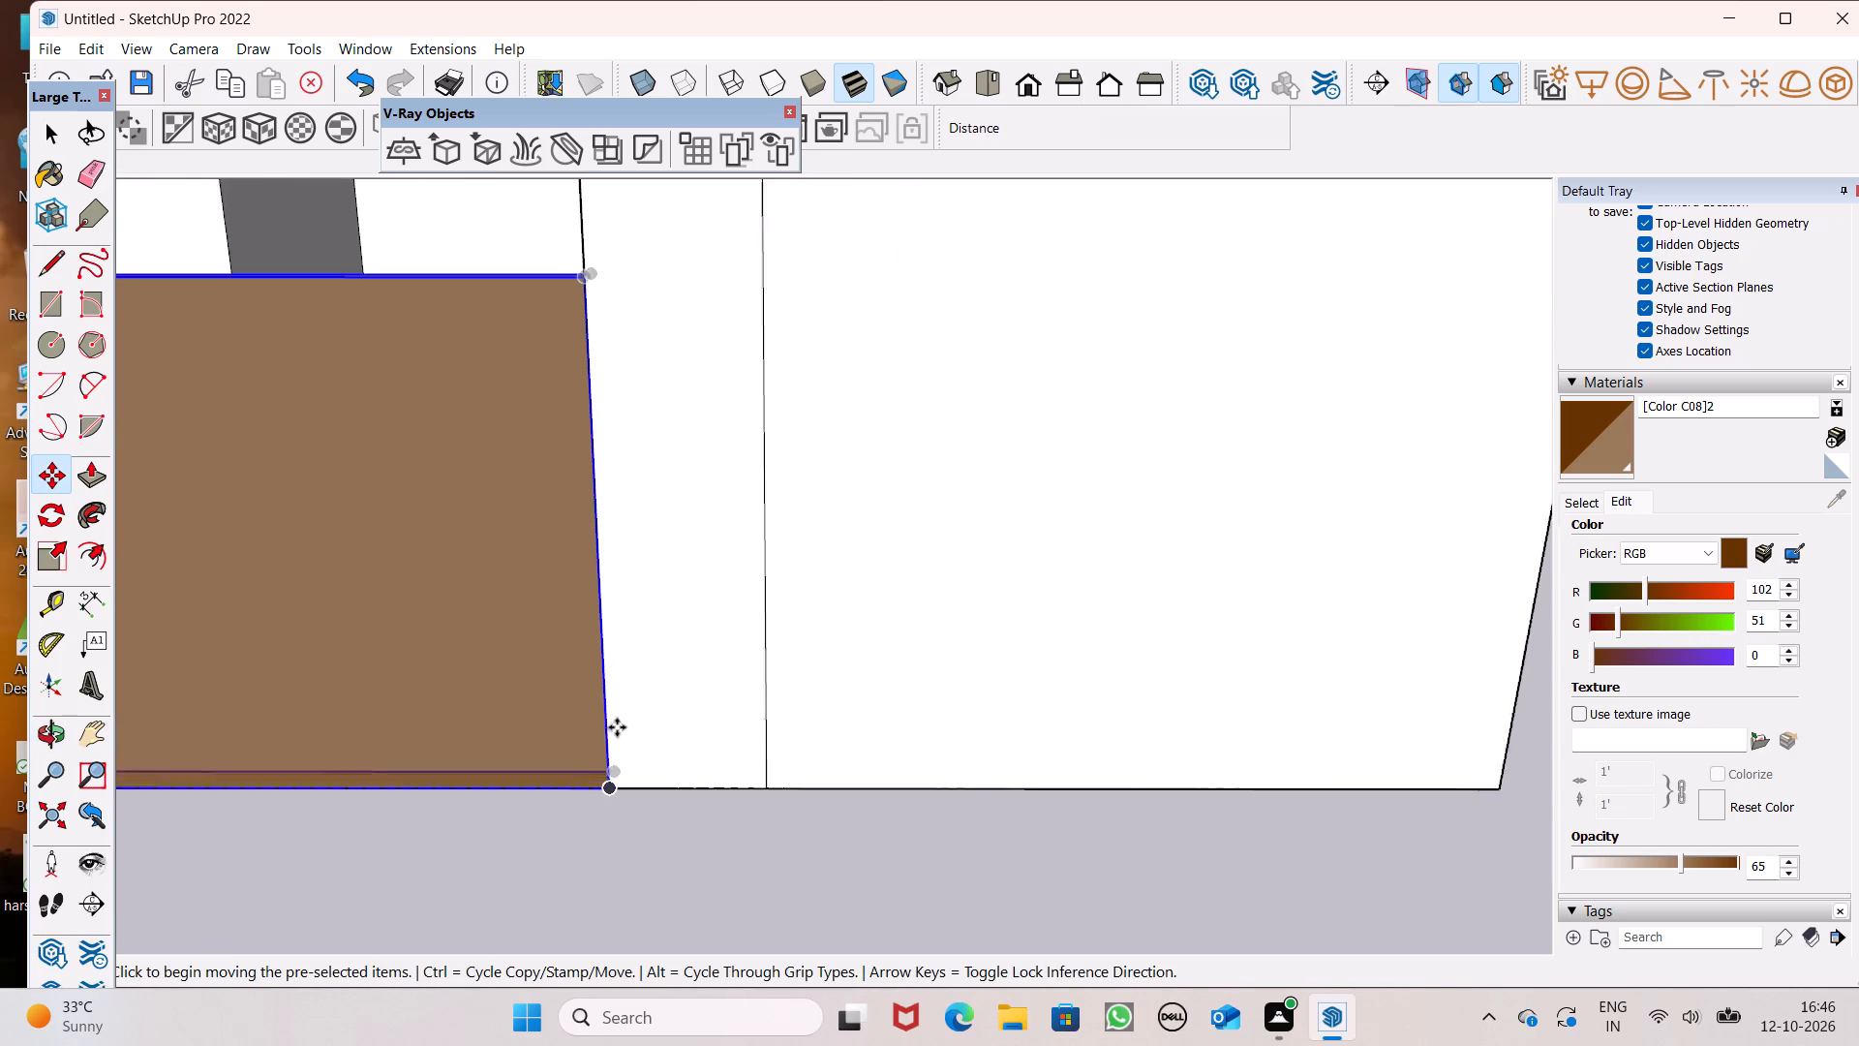
scroll(617, 727, up, 2)
drag(608, 803, 596, 806)
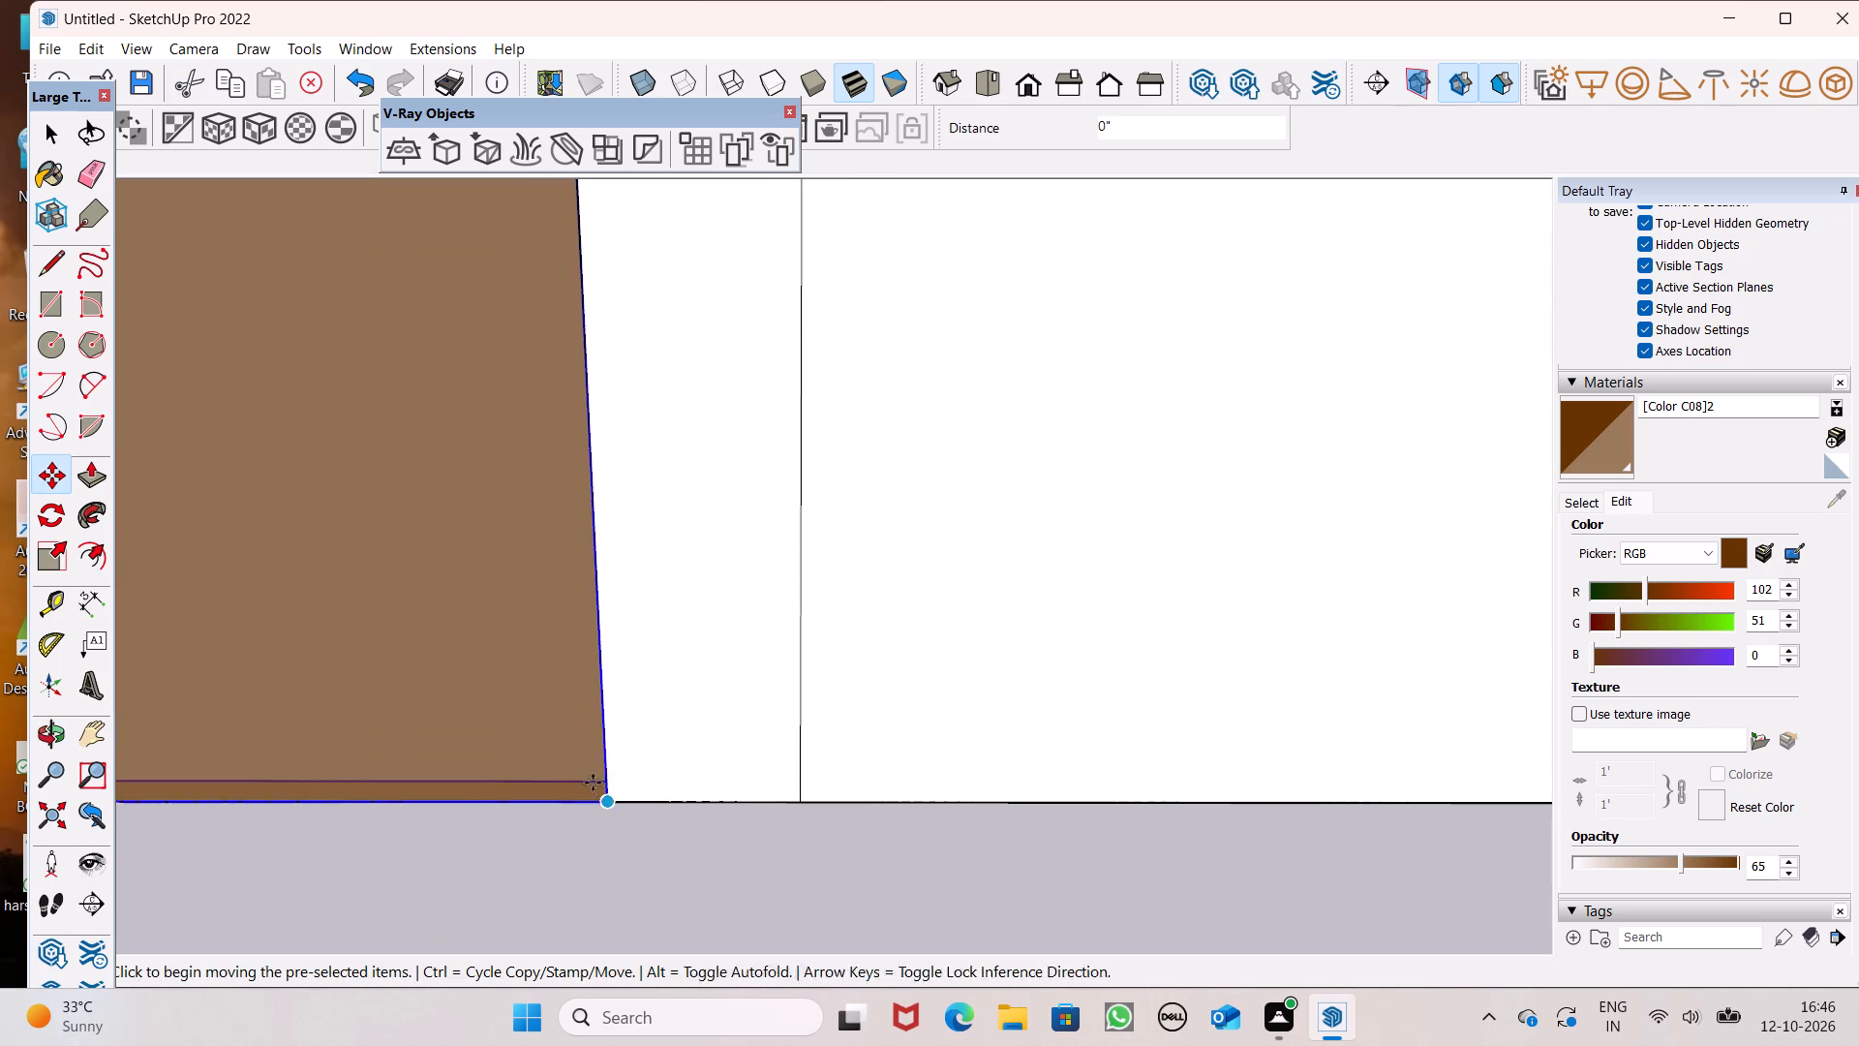
Scale the panel group along the red axis by about 1.79 to stretch it across the gate opening to the opposite pier.
scroll(694, 668, down, 10)
scroll(708, 675, up, 1)
scroll(946, 403, down, 13)
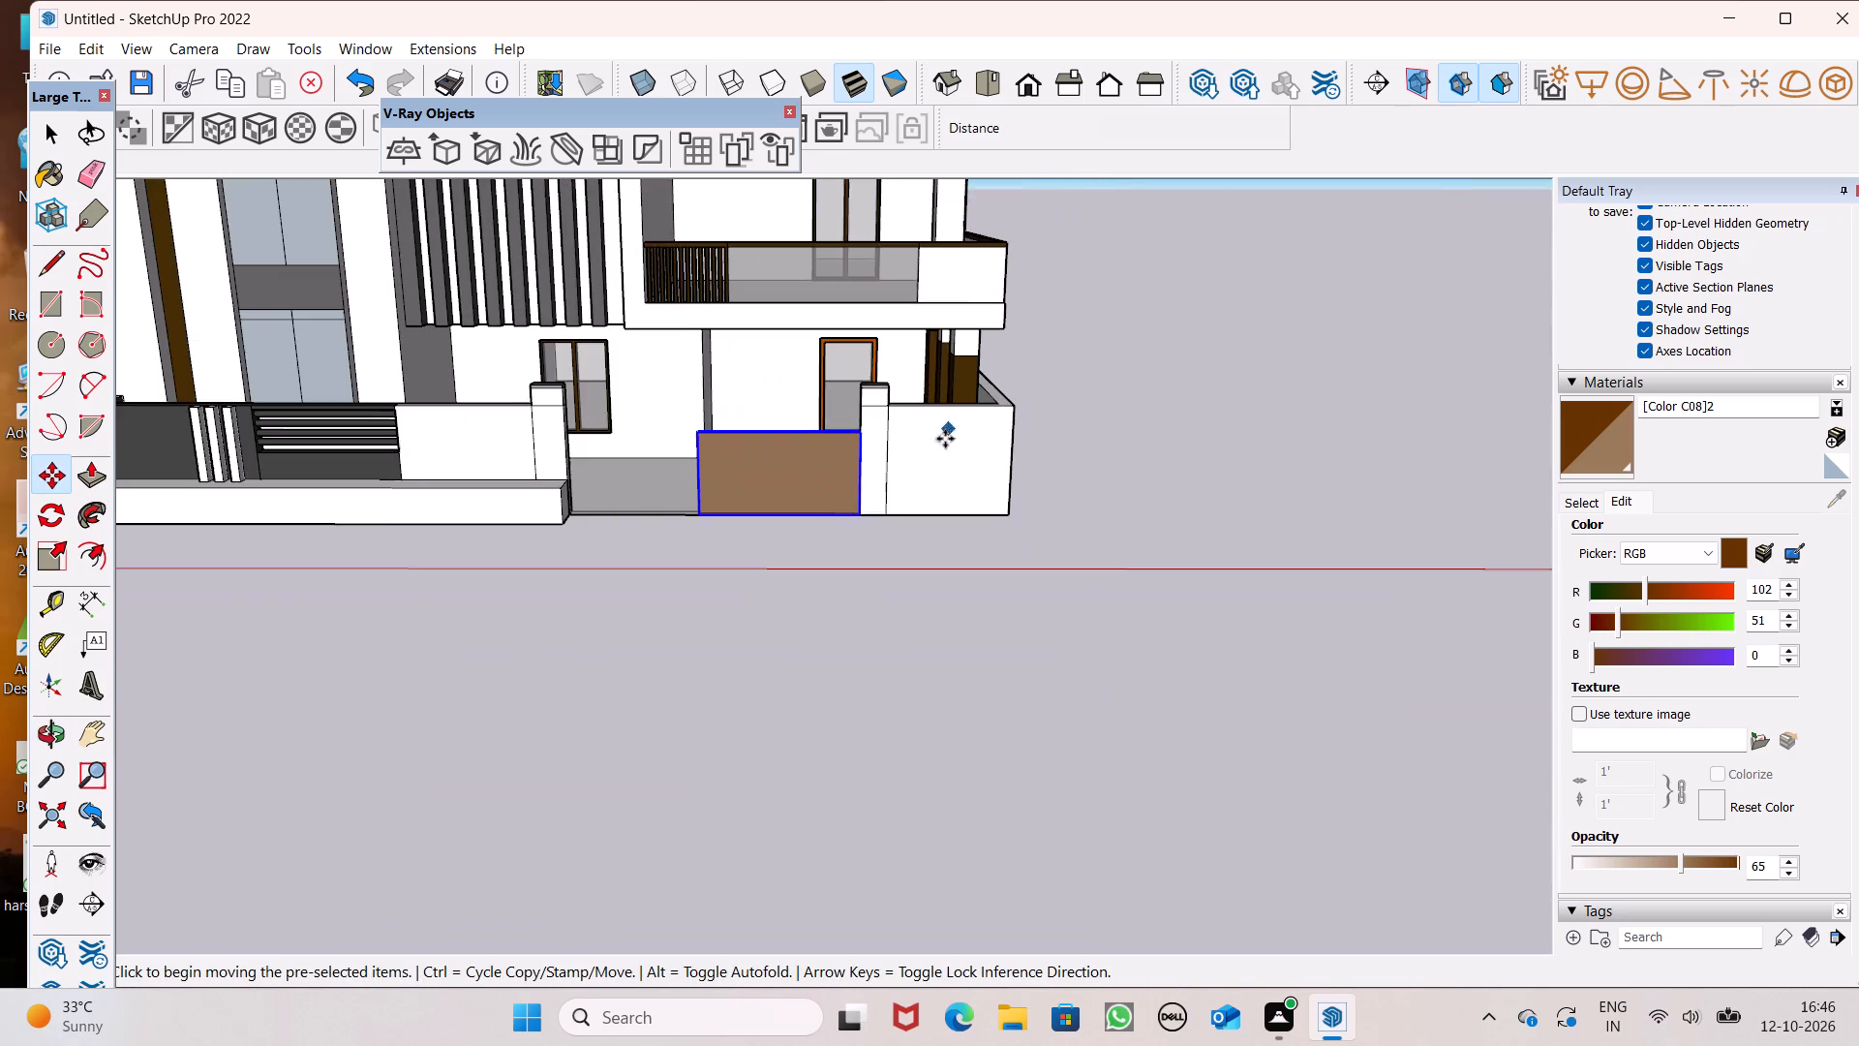
middle_drag(928, 464, 984, 468)
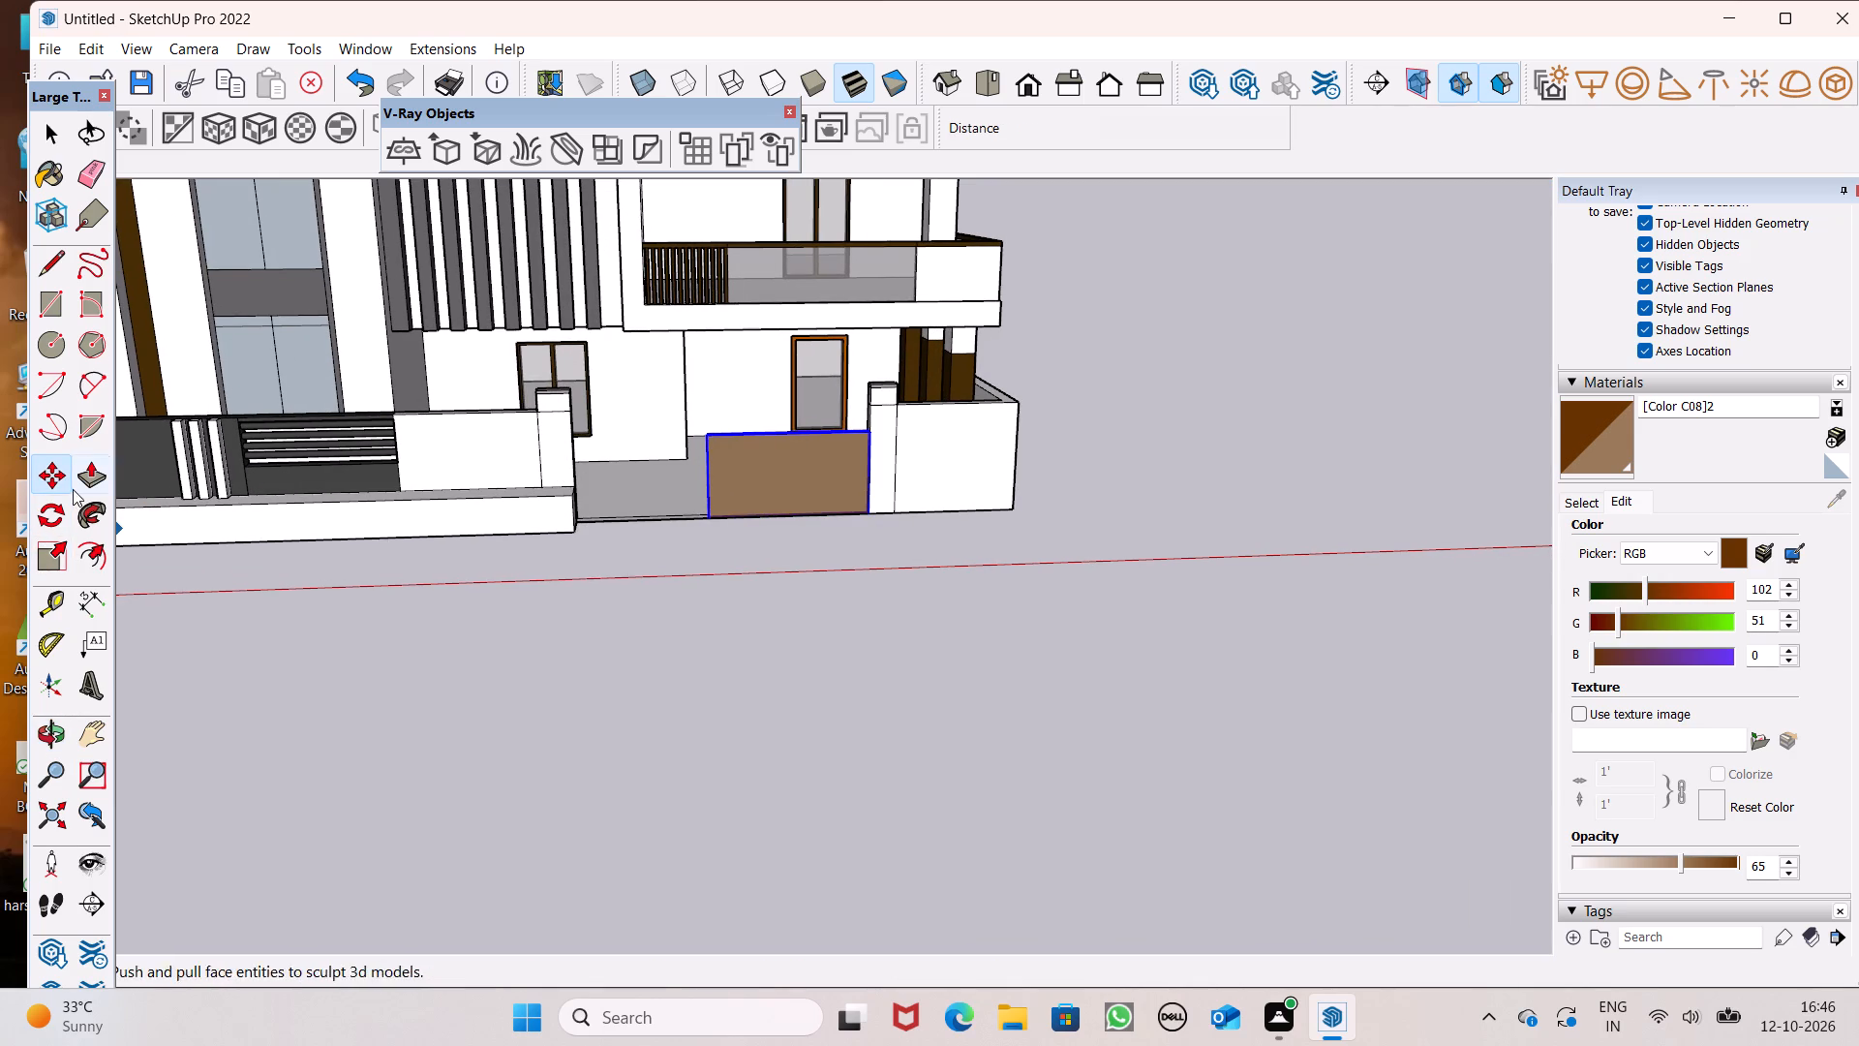
click(42, 551)
middle_drag(588, 476, 733, 537)
scroll(728, 537, up, 7)
middle_drag(754, 558, 988, 555)
scroll(777, 522, up, 5)
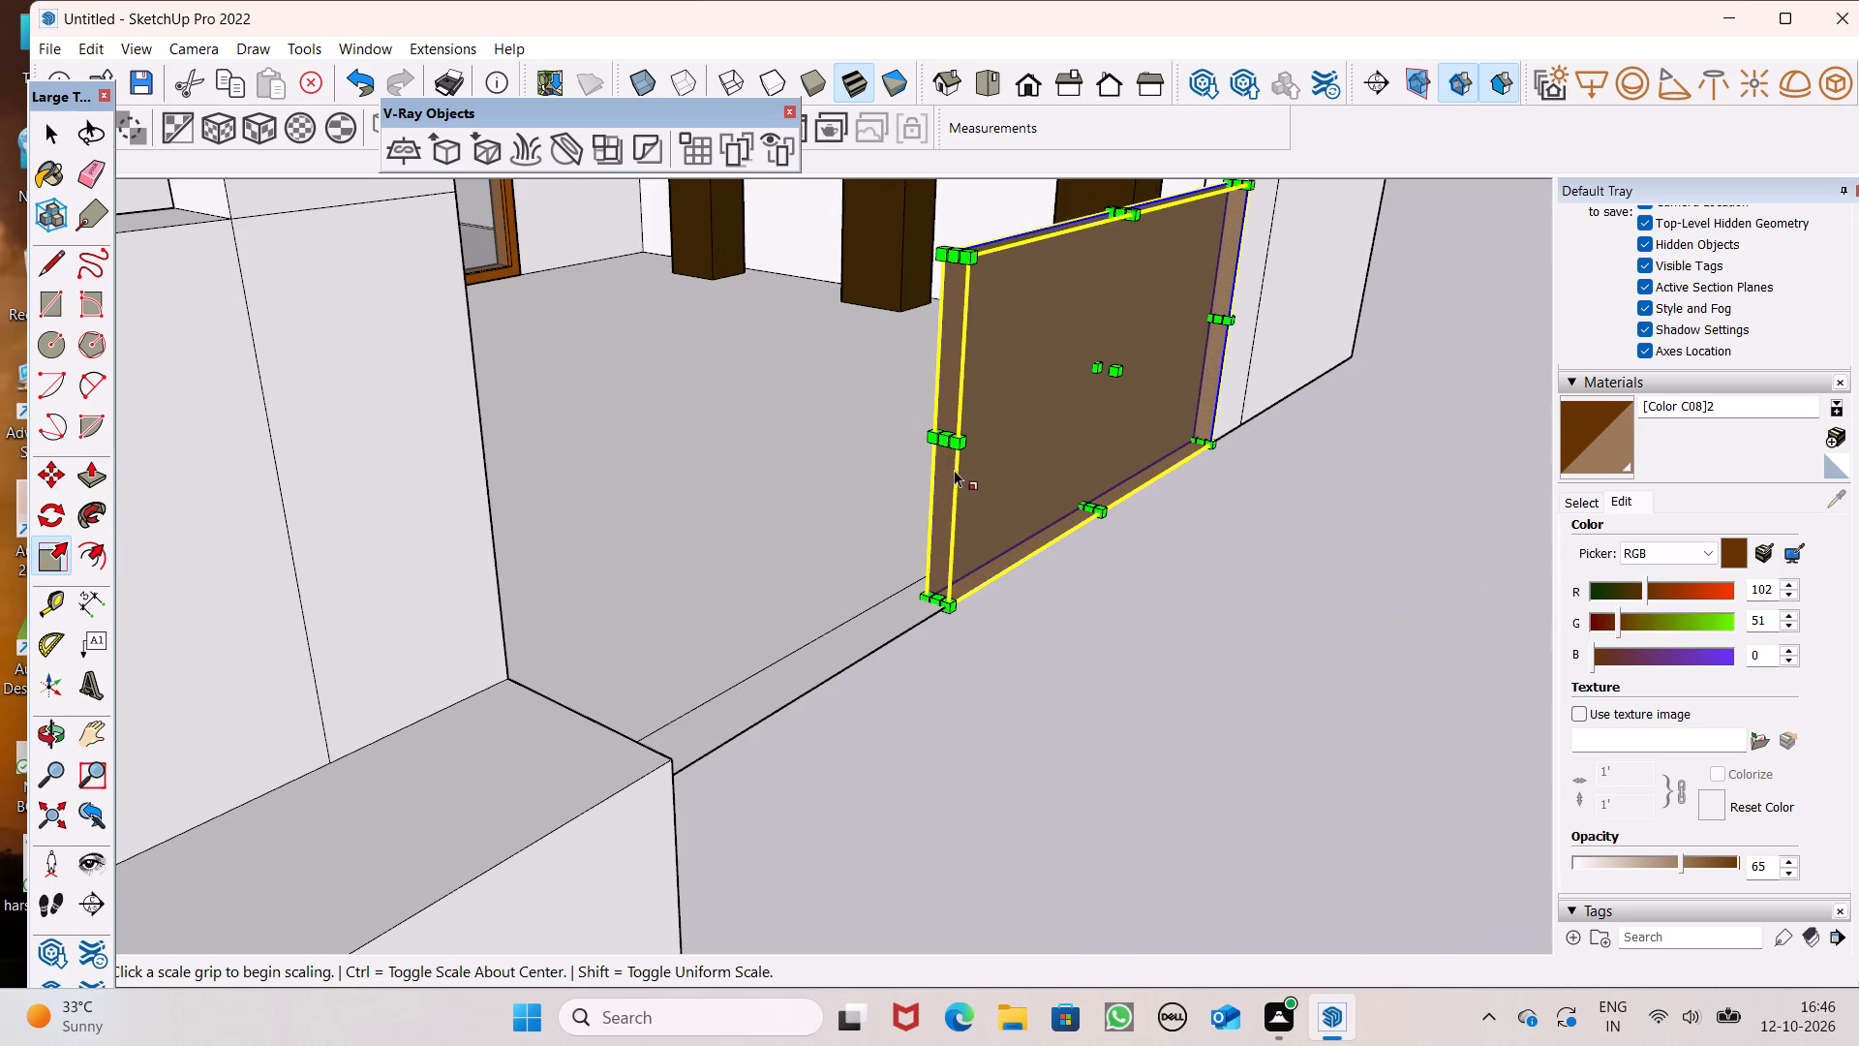
drag(940, 443, 573, 570)
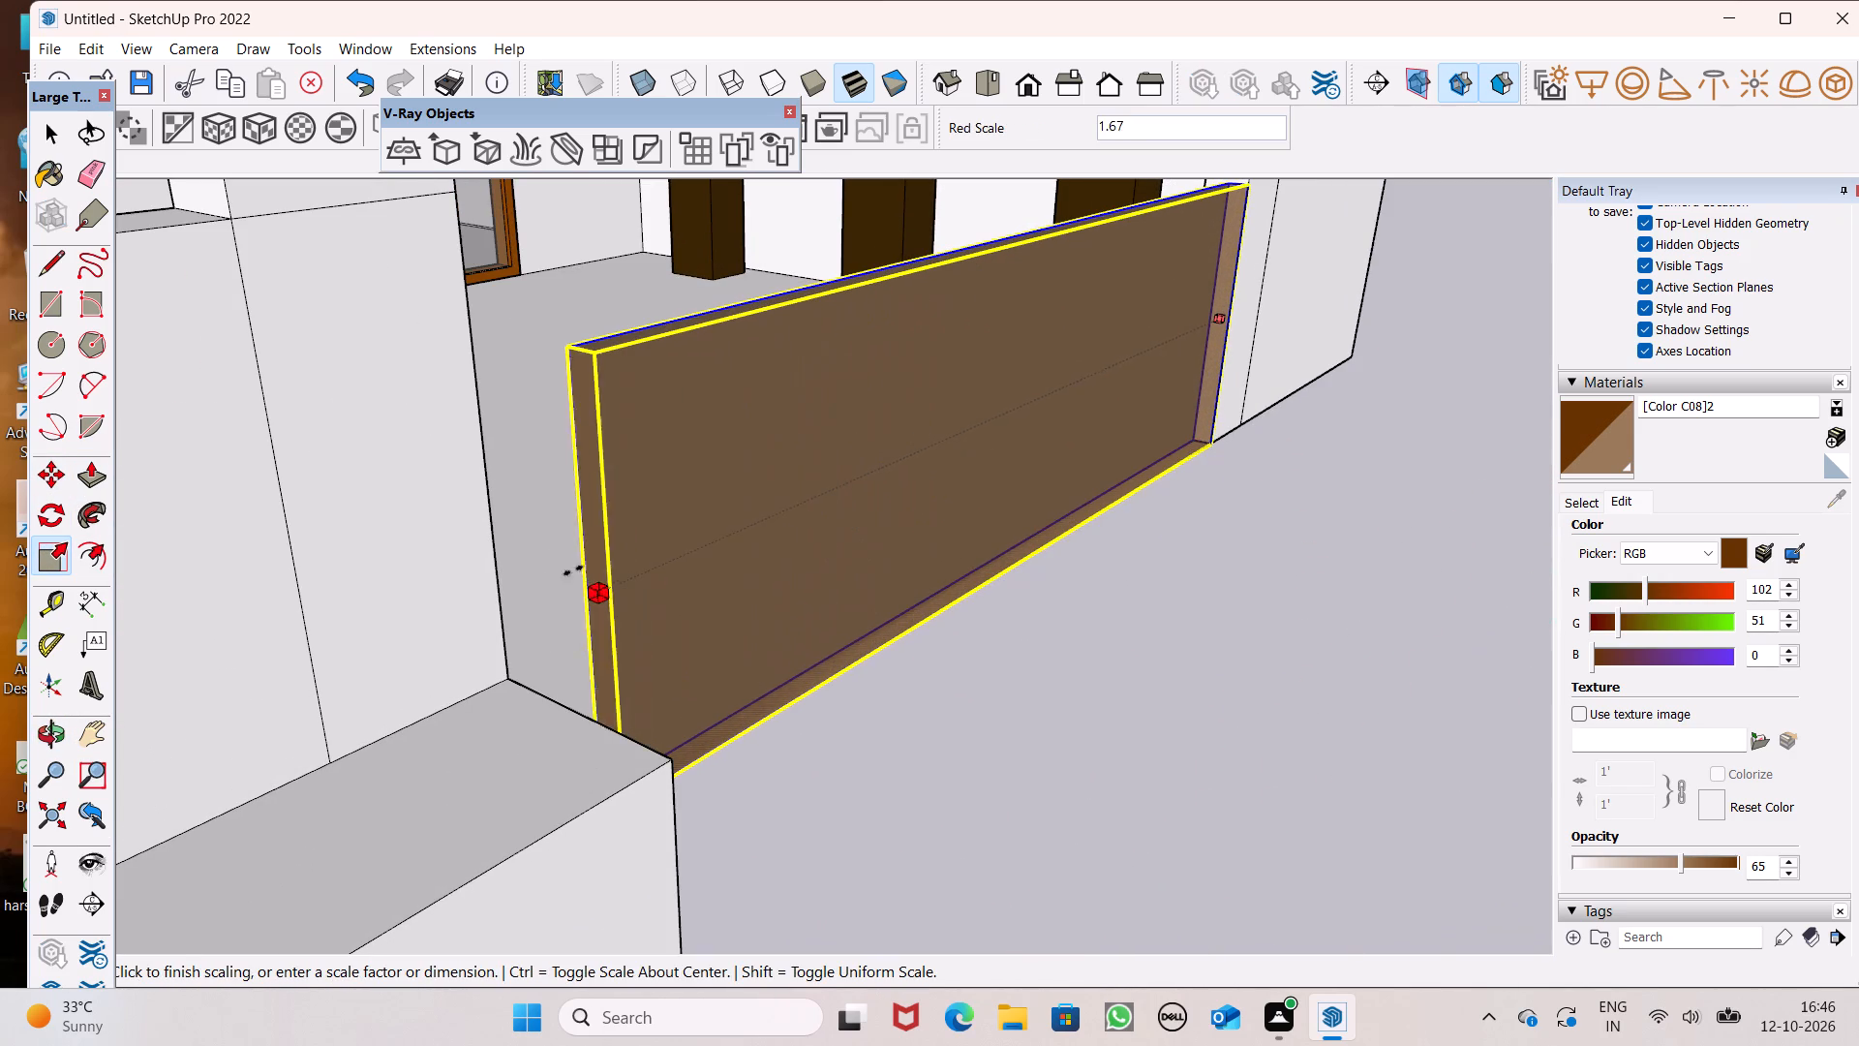
drag(573, 570, 488, 591)
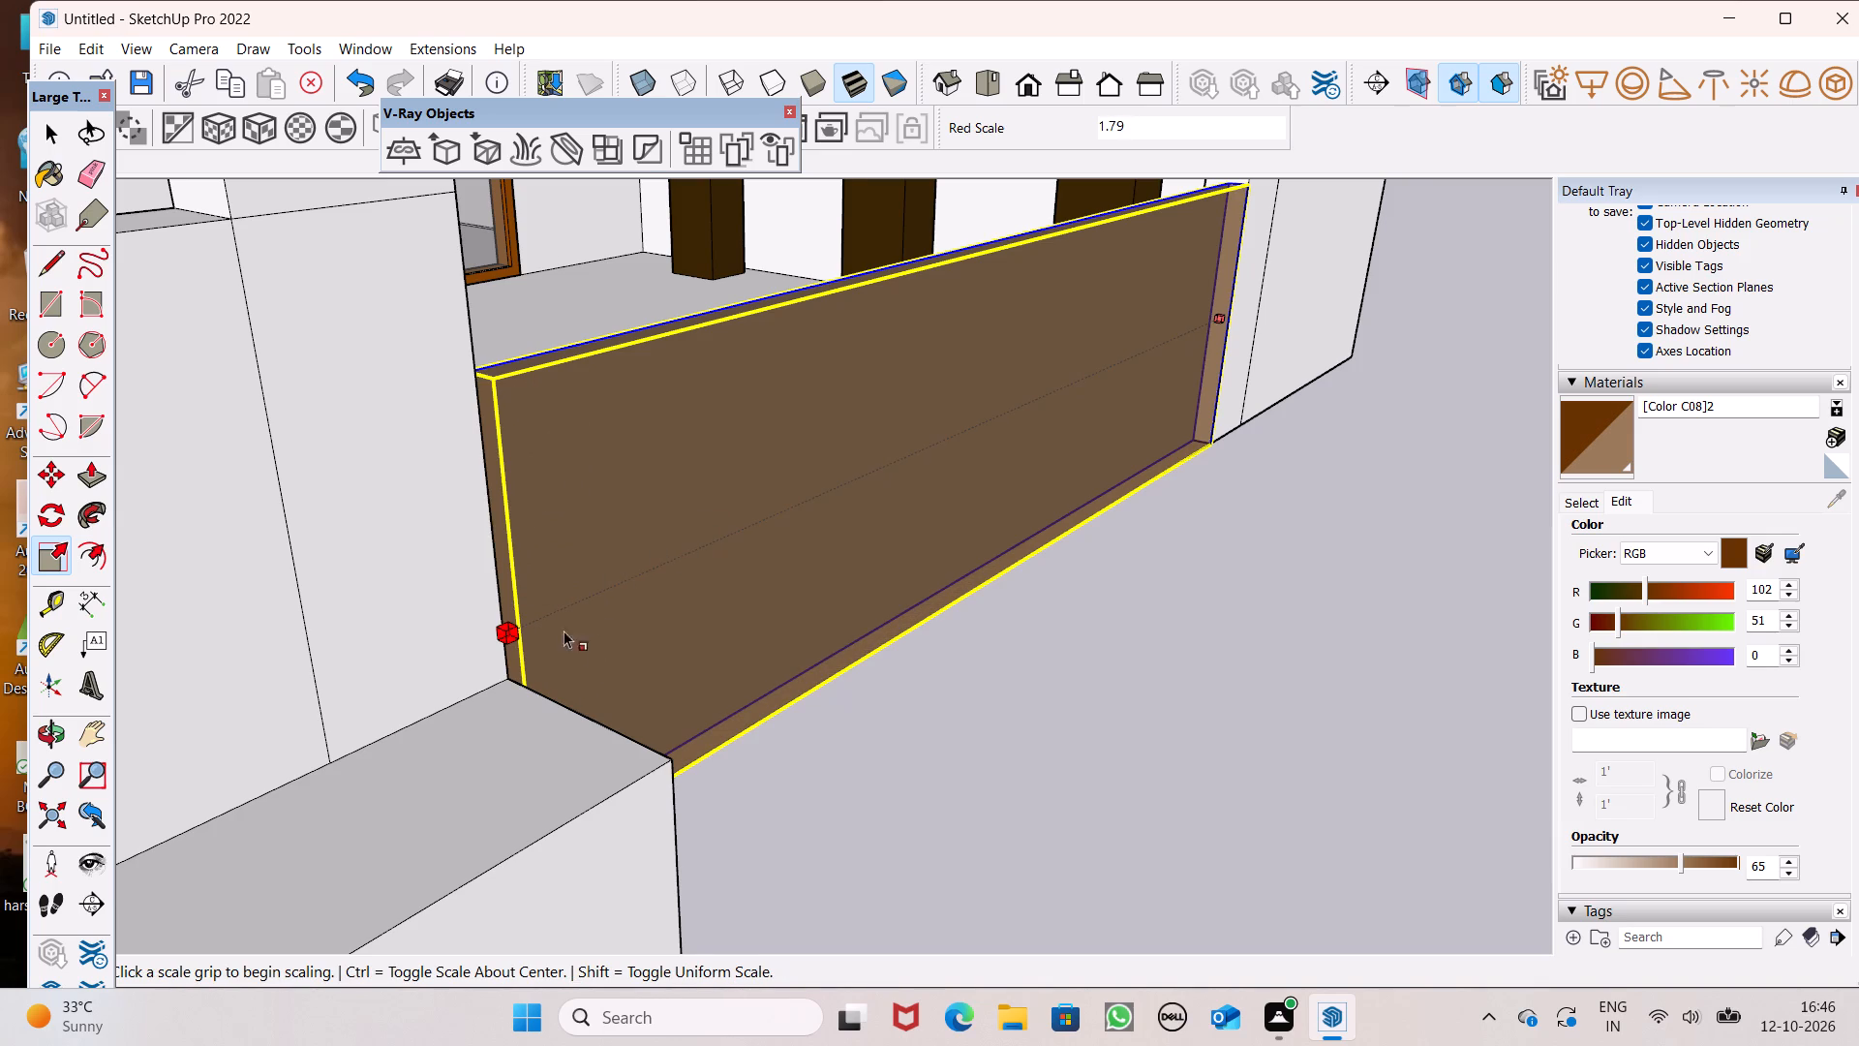
Scale the panel slightly further along the red axis, by about 1.01, to close its end against the pier.
scroll(518, 661, up, 6)
drag(519, 610, 504, 621)
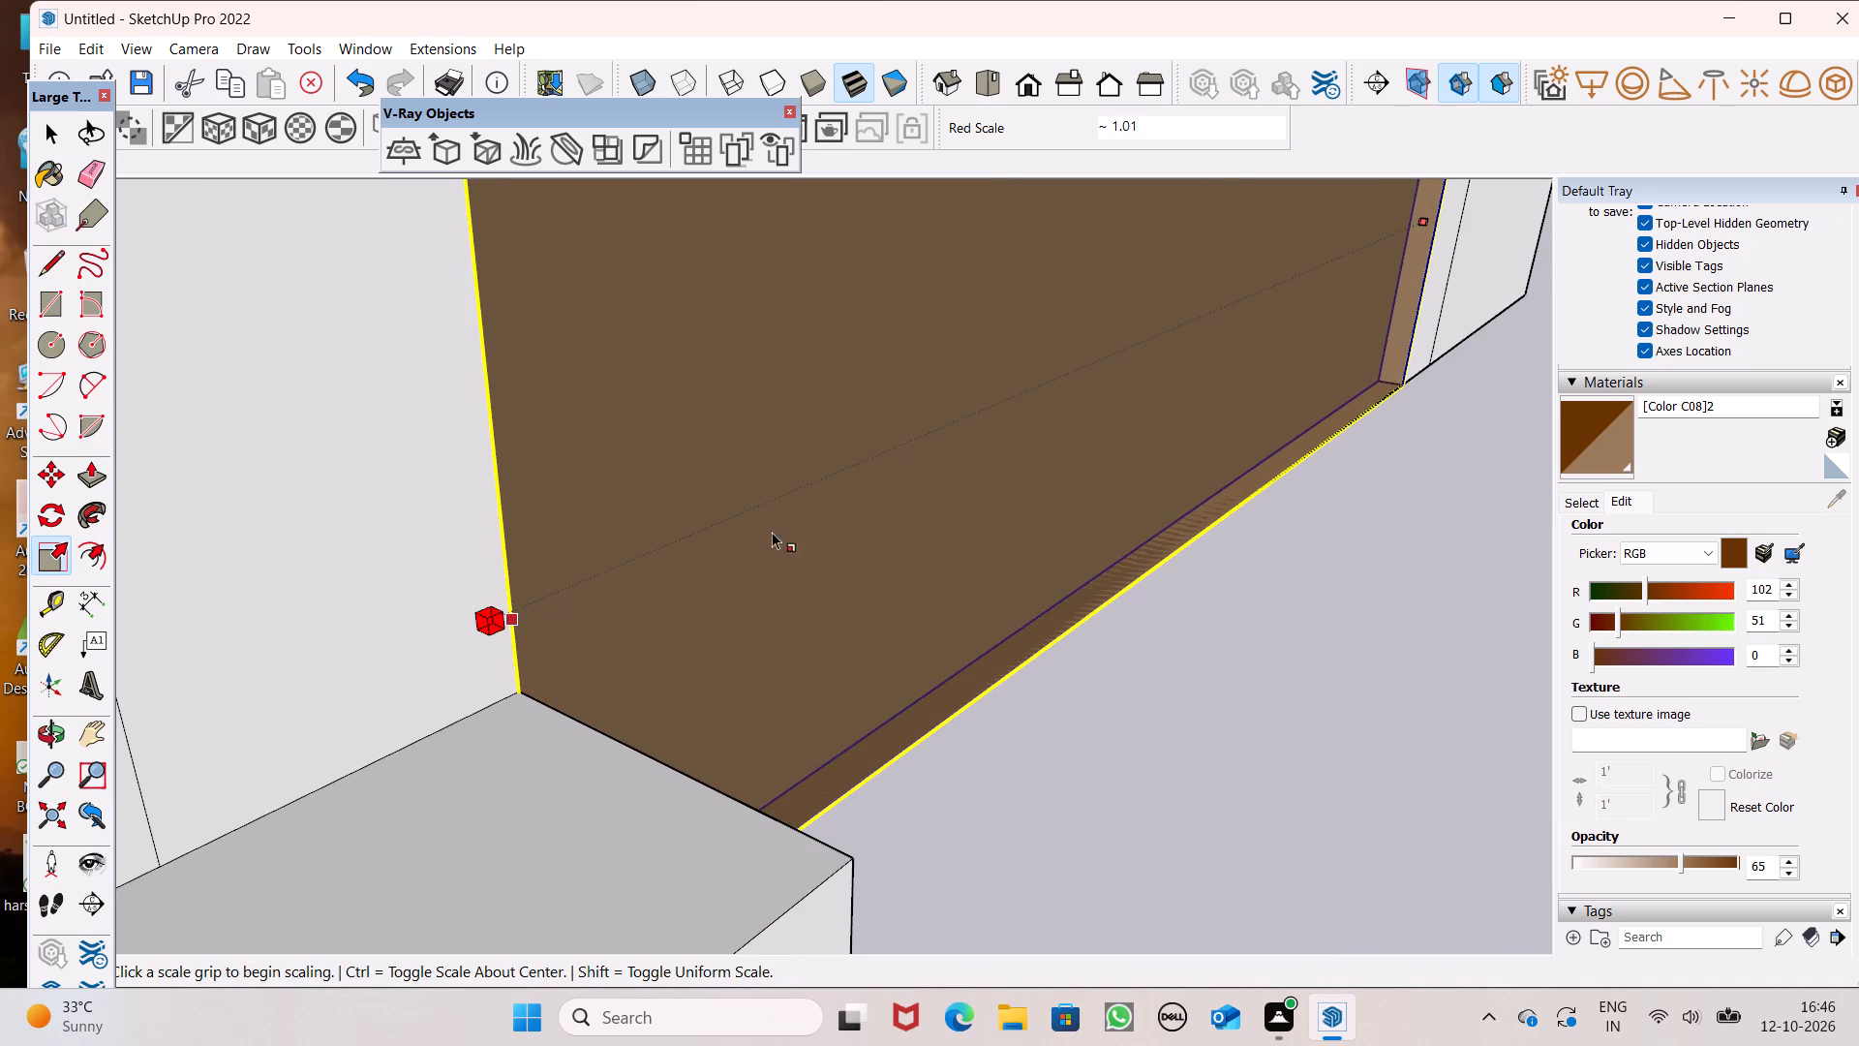
scroll(799, 528, down, 5)
scroll(934, 584, down, 6)
scroll(1067, 623, down, 3)
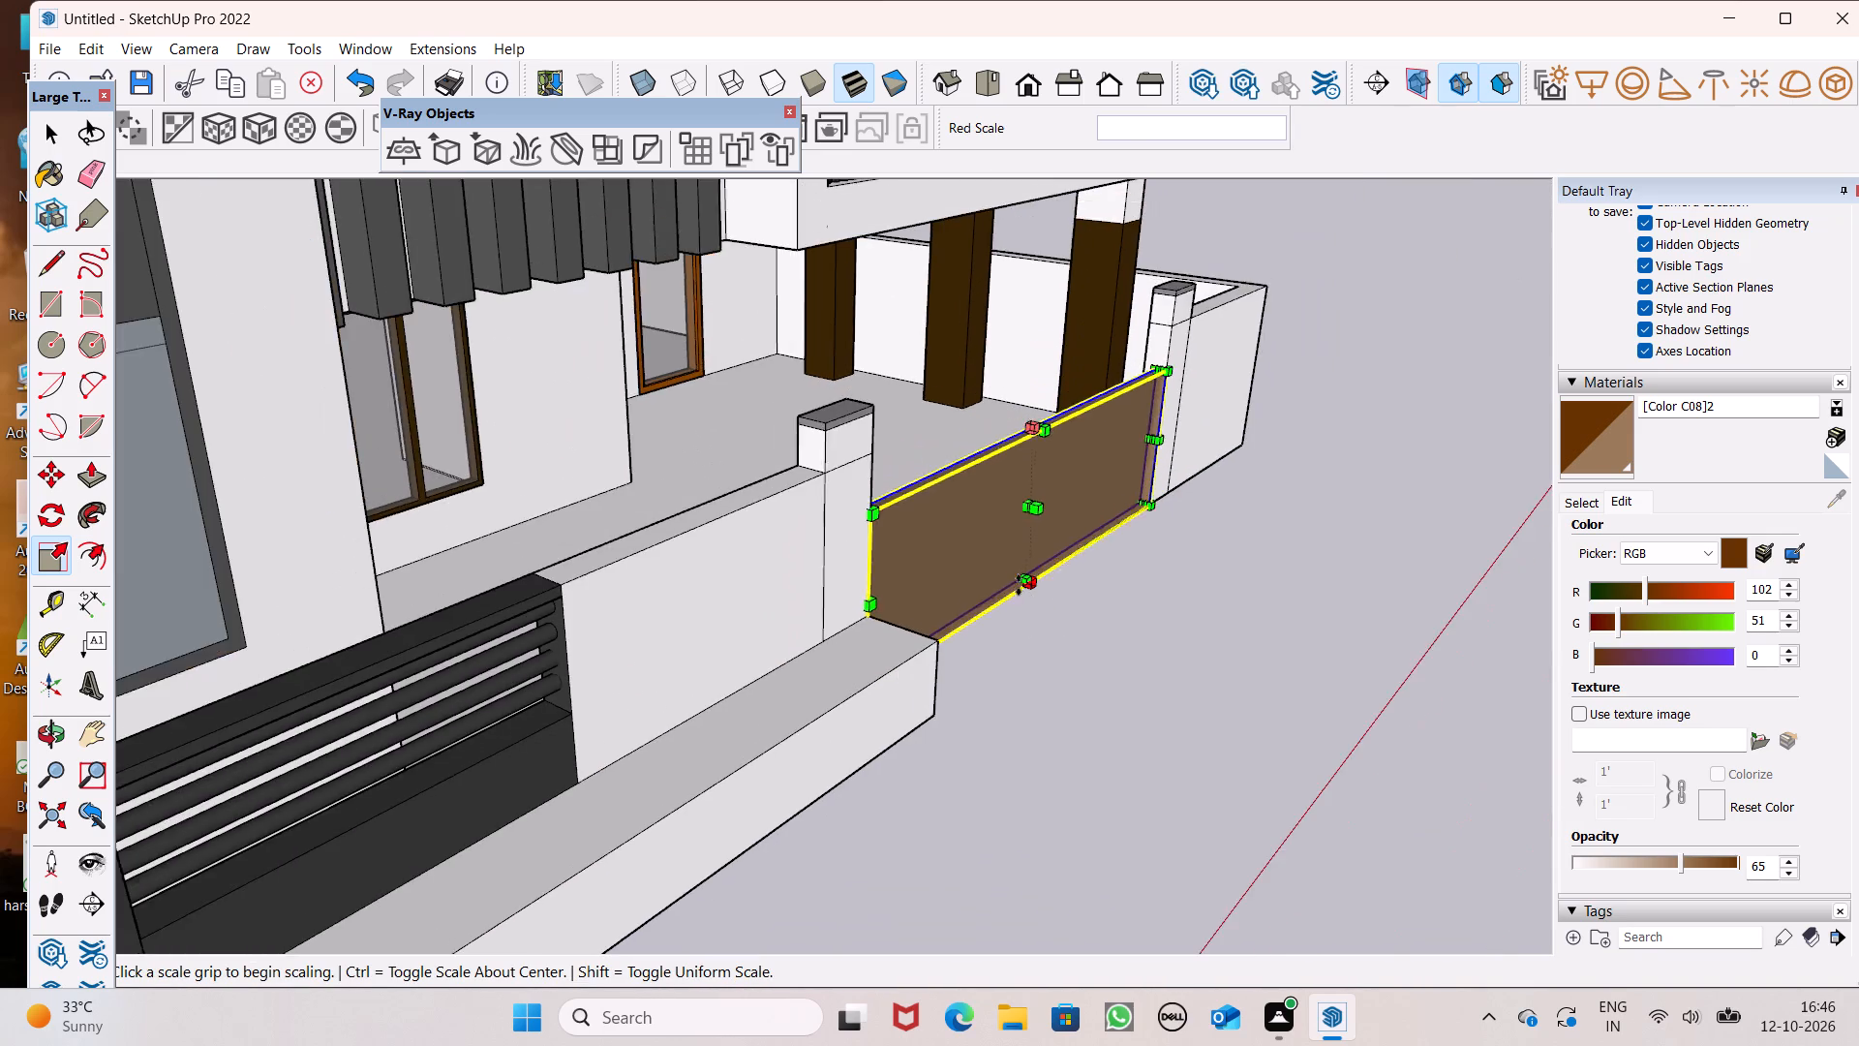
Scale the brown gate panel upward along the blue axis by about 1.34 to make it taller between the piers.
middle_drag(1008, 583, 590, 703)
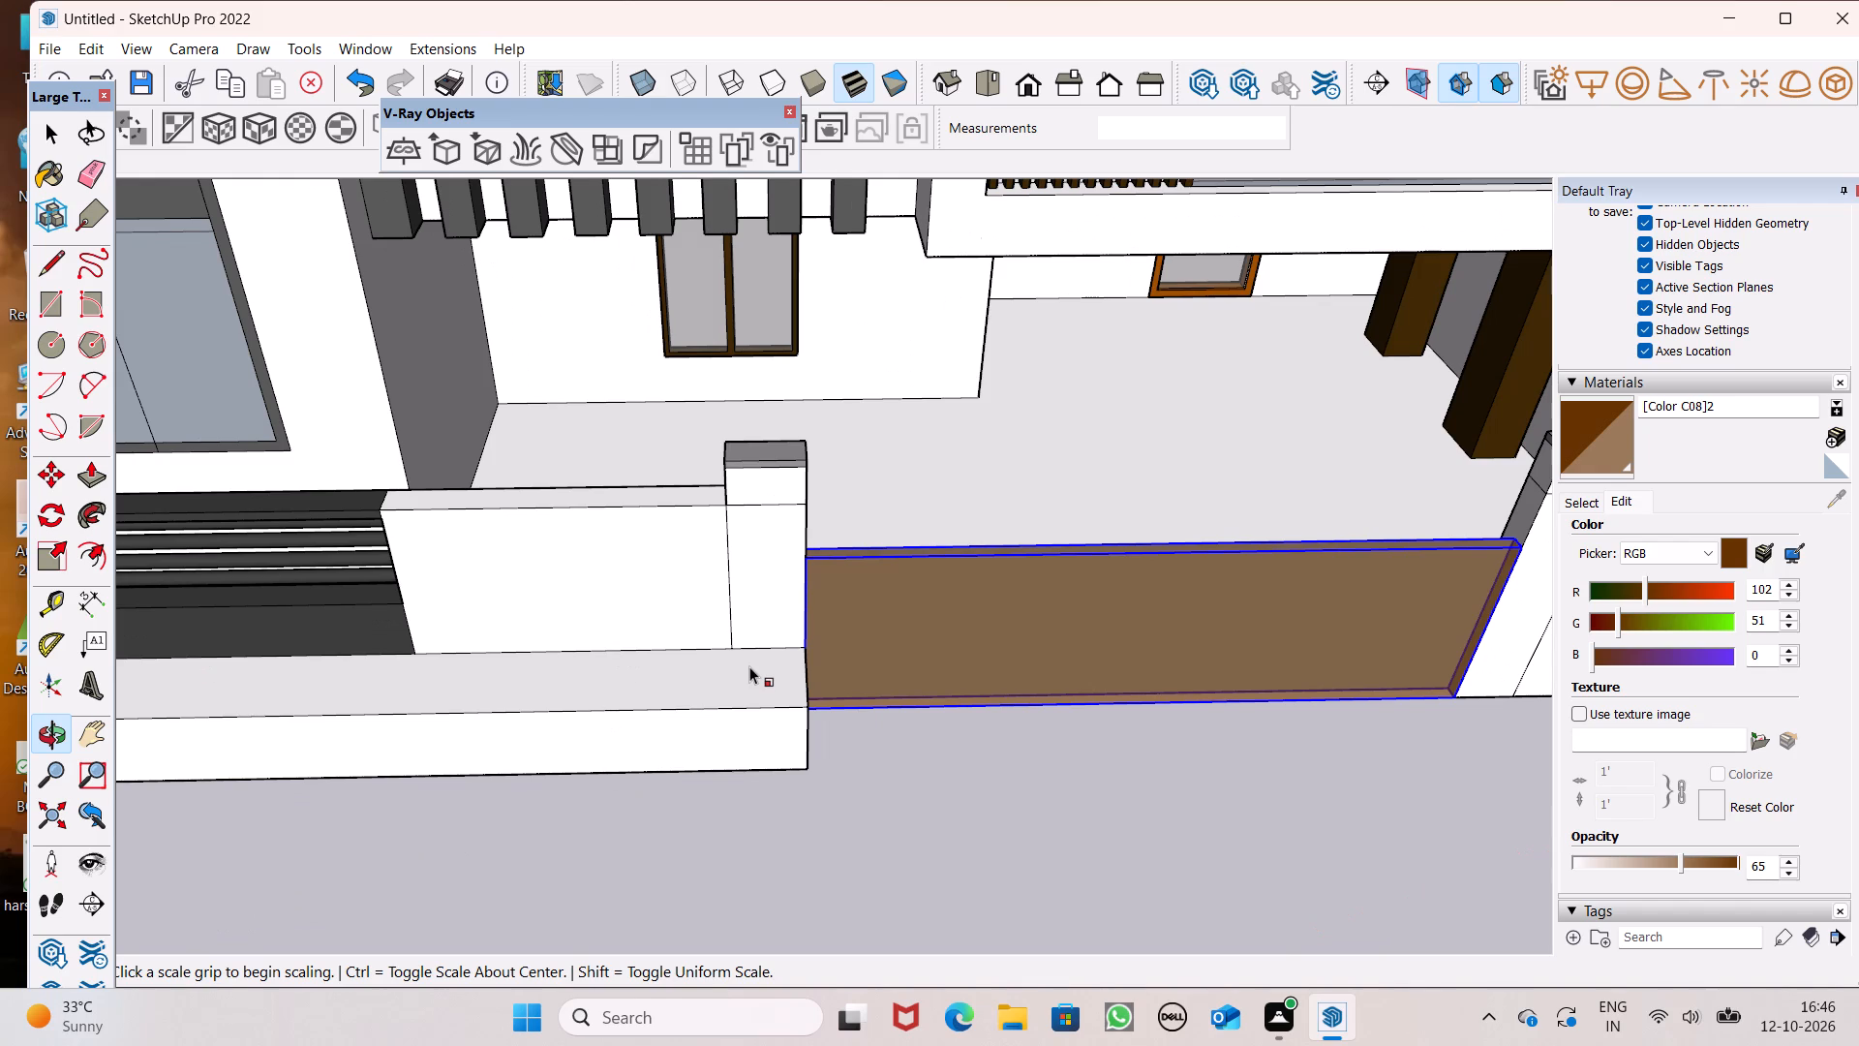
scroll(749, 666, down, 5)
scroll(1265, 422, up, 4)
scroll(1014, 719, up, 1)
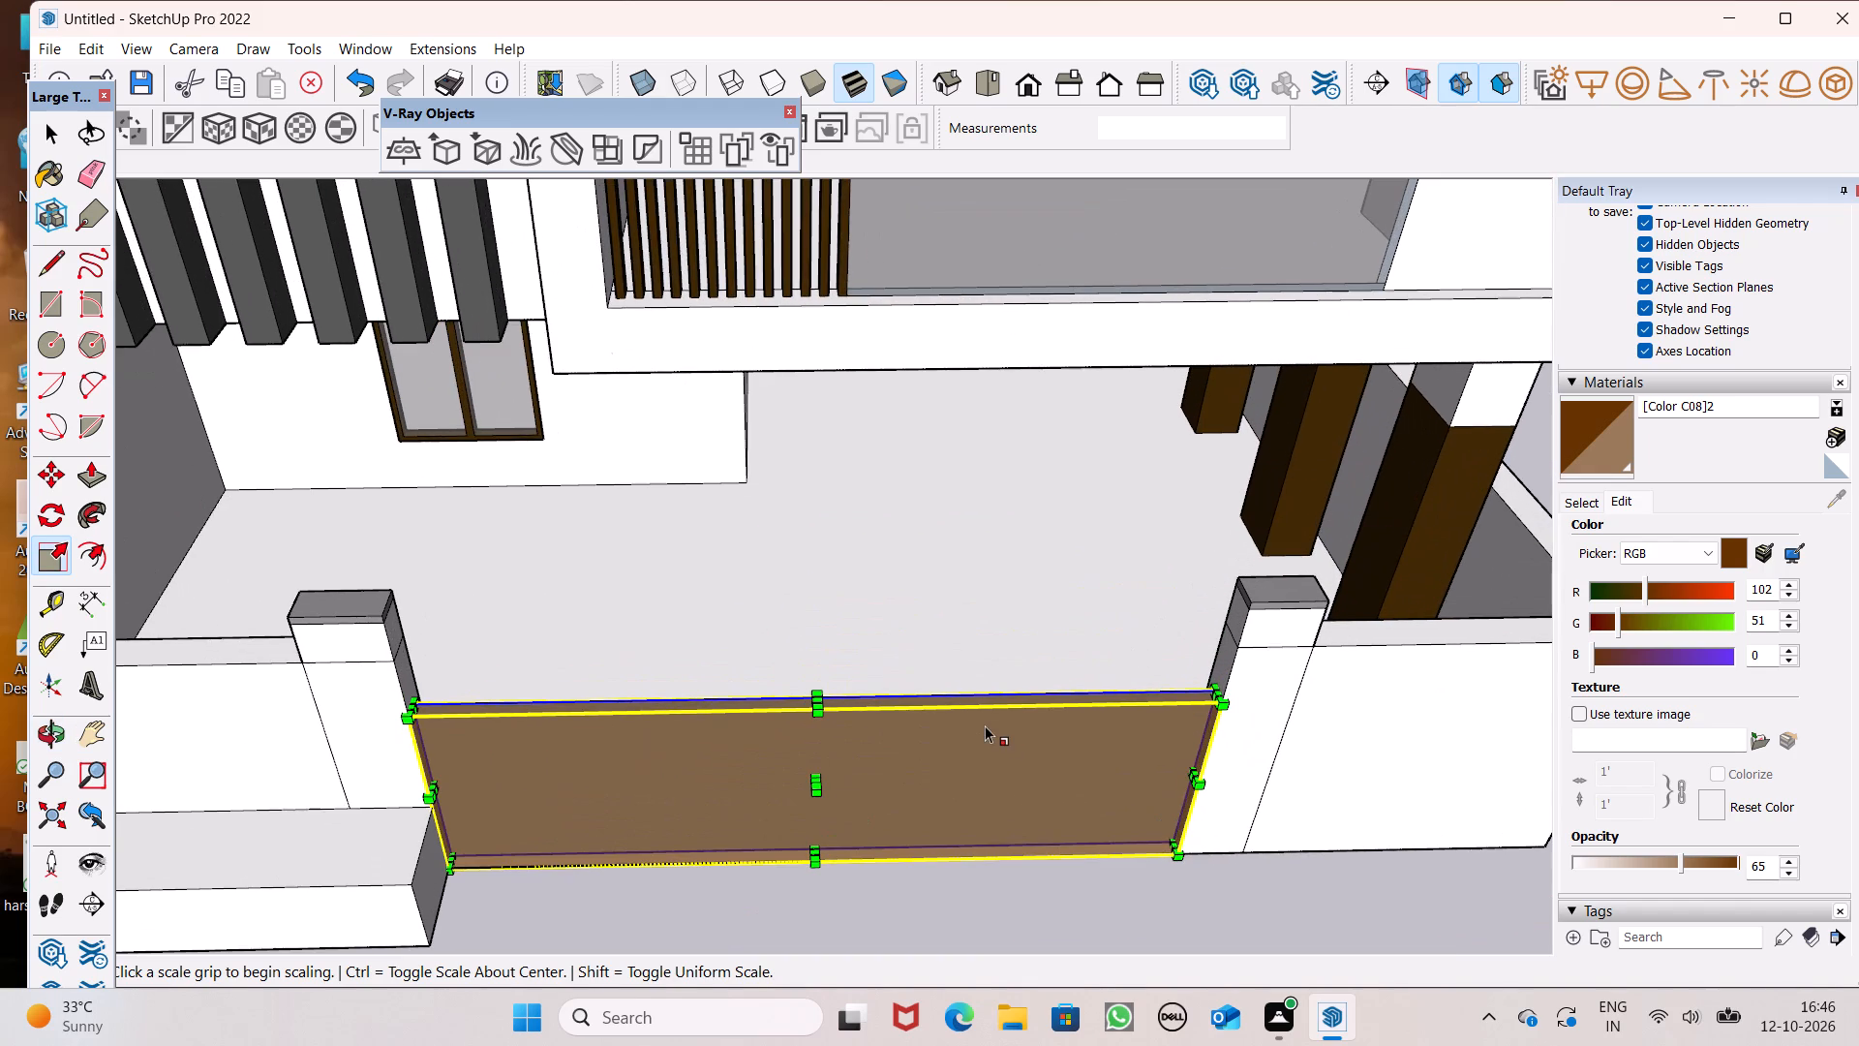
scroll(941, 736, up, 1)
scroll(804, 713, up, 5)
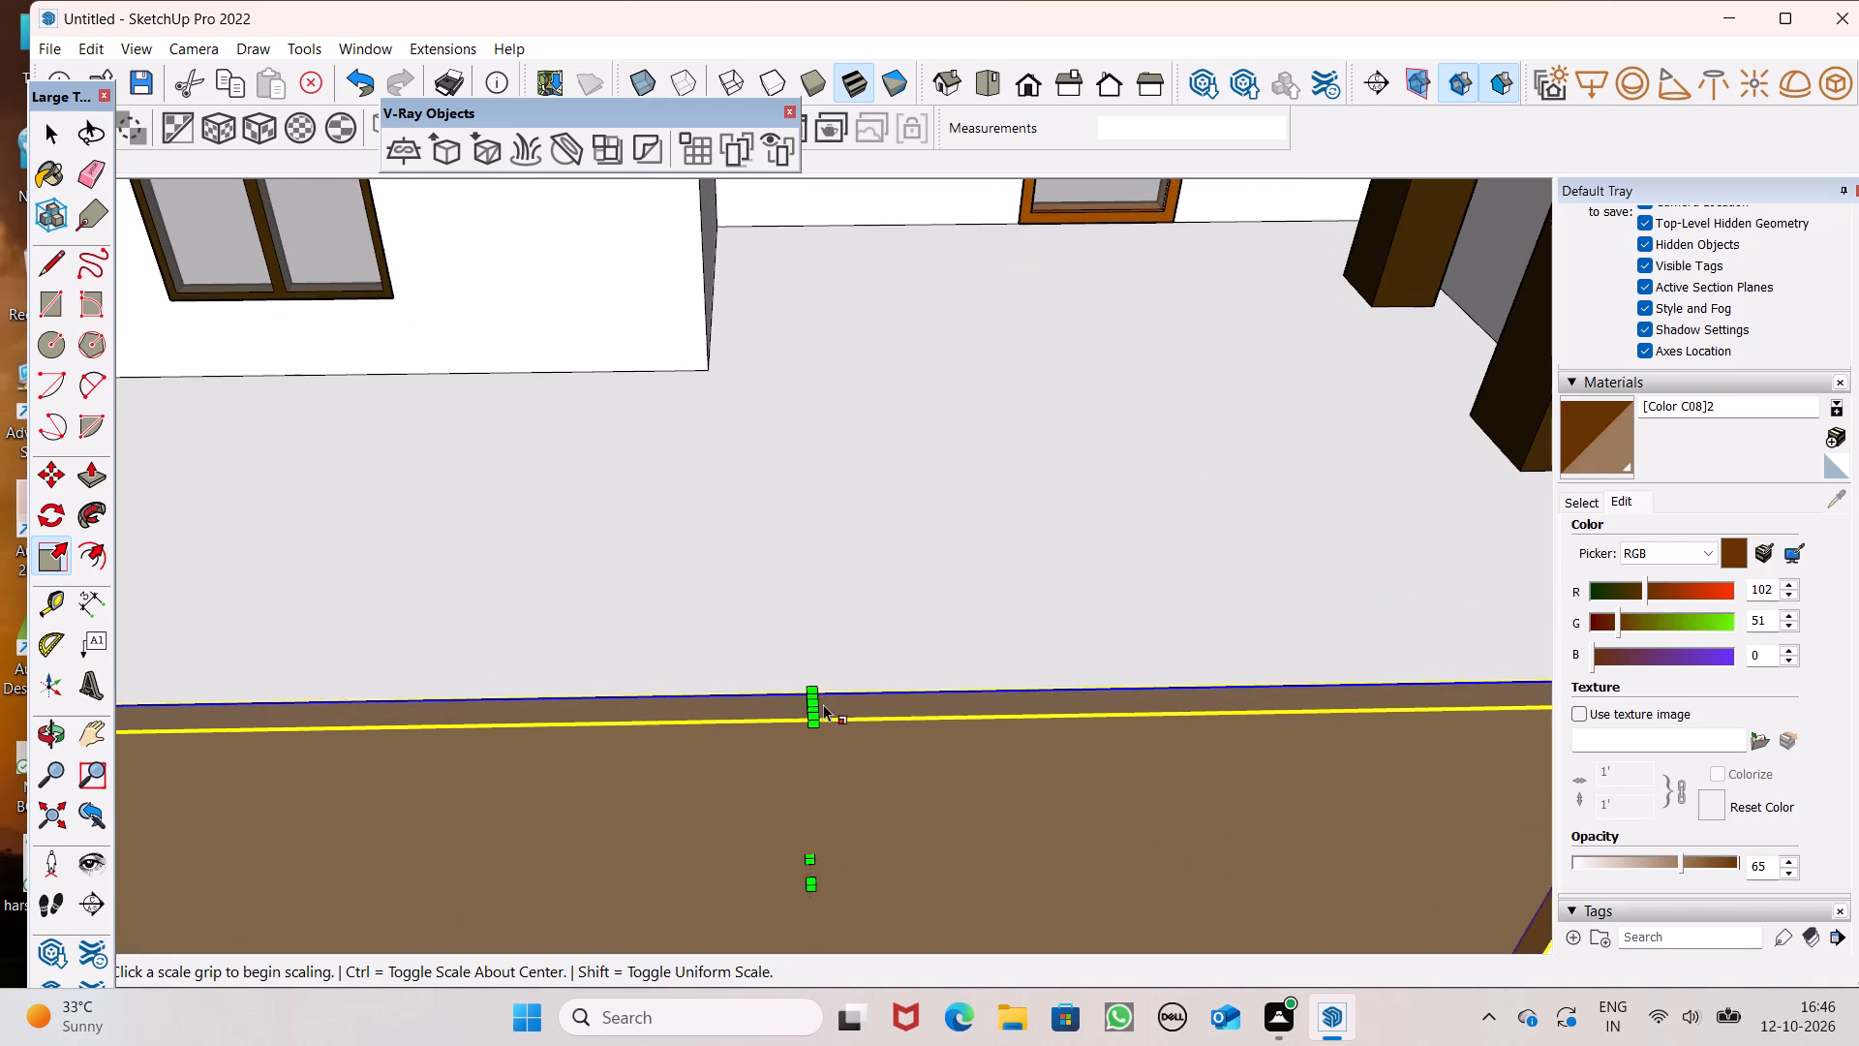
drag(811, 698, 824, 569)
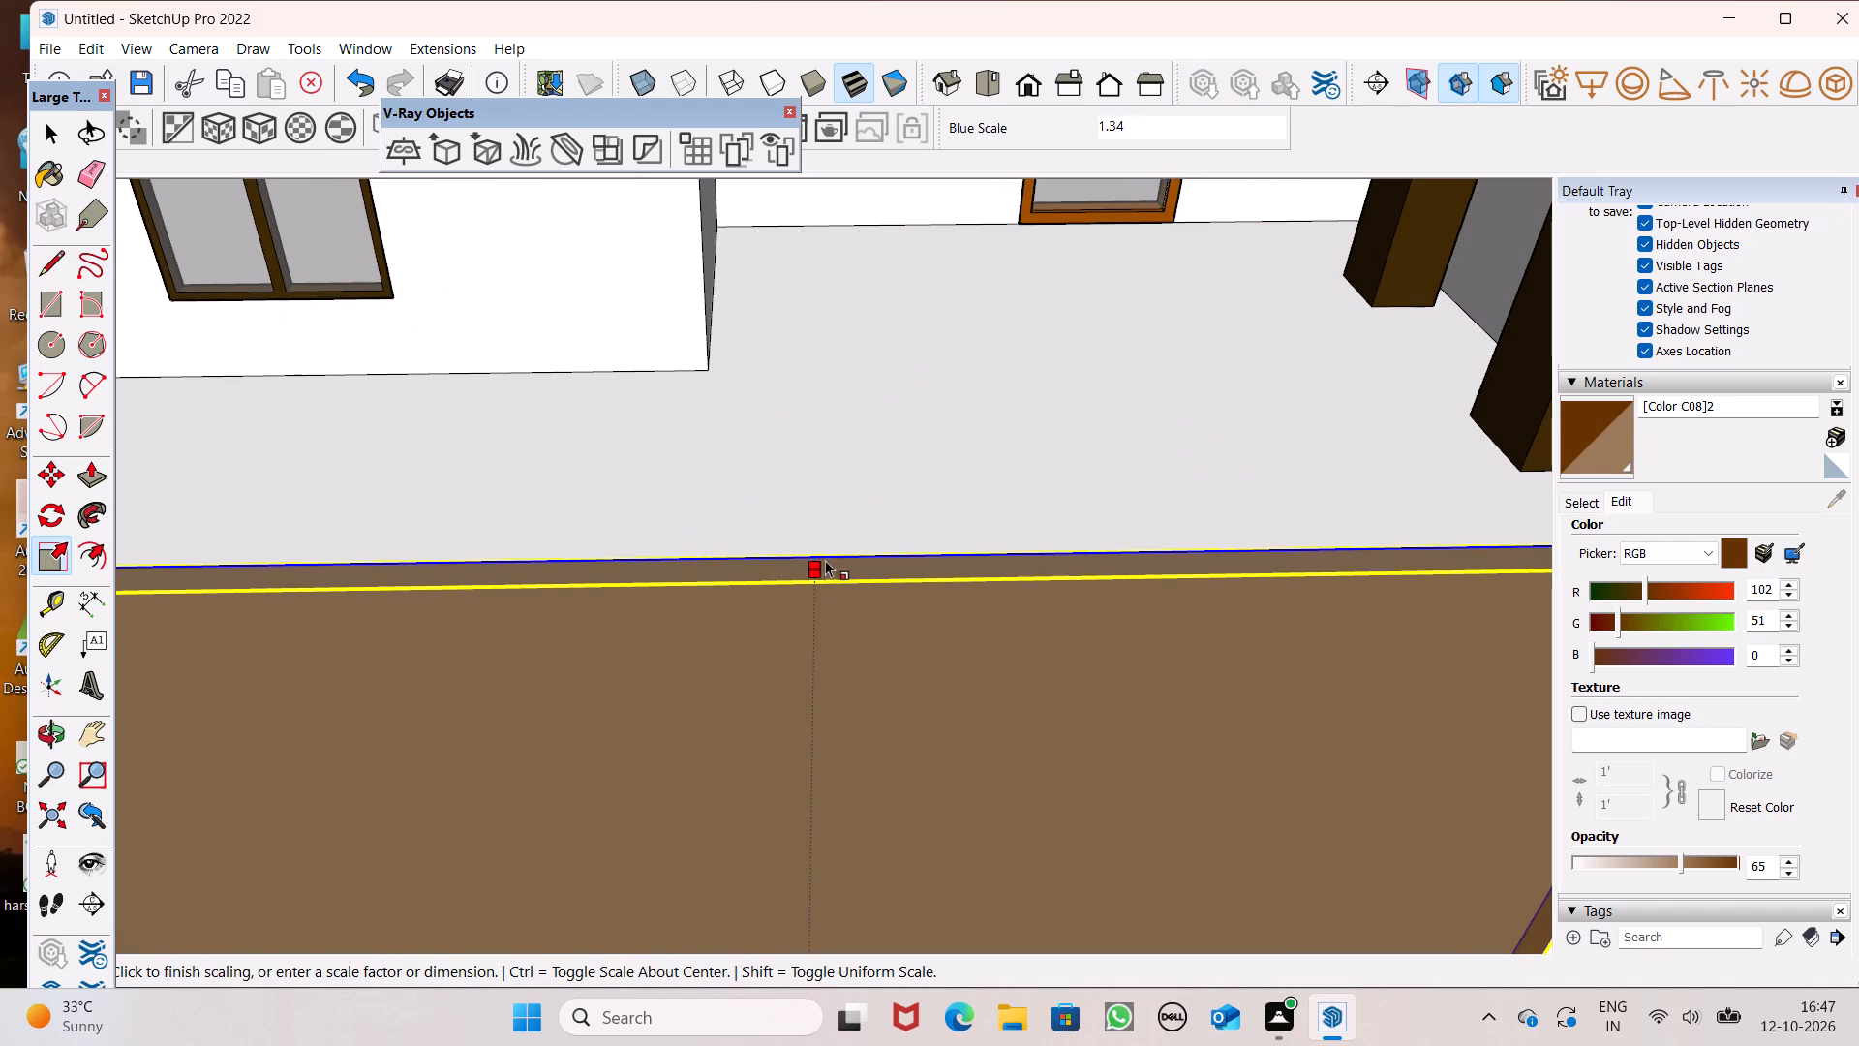
scroll(825, 558, down, 11)
middle_drag(992, 623, 912, 366)
scroll(905, 390, up, 1)
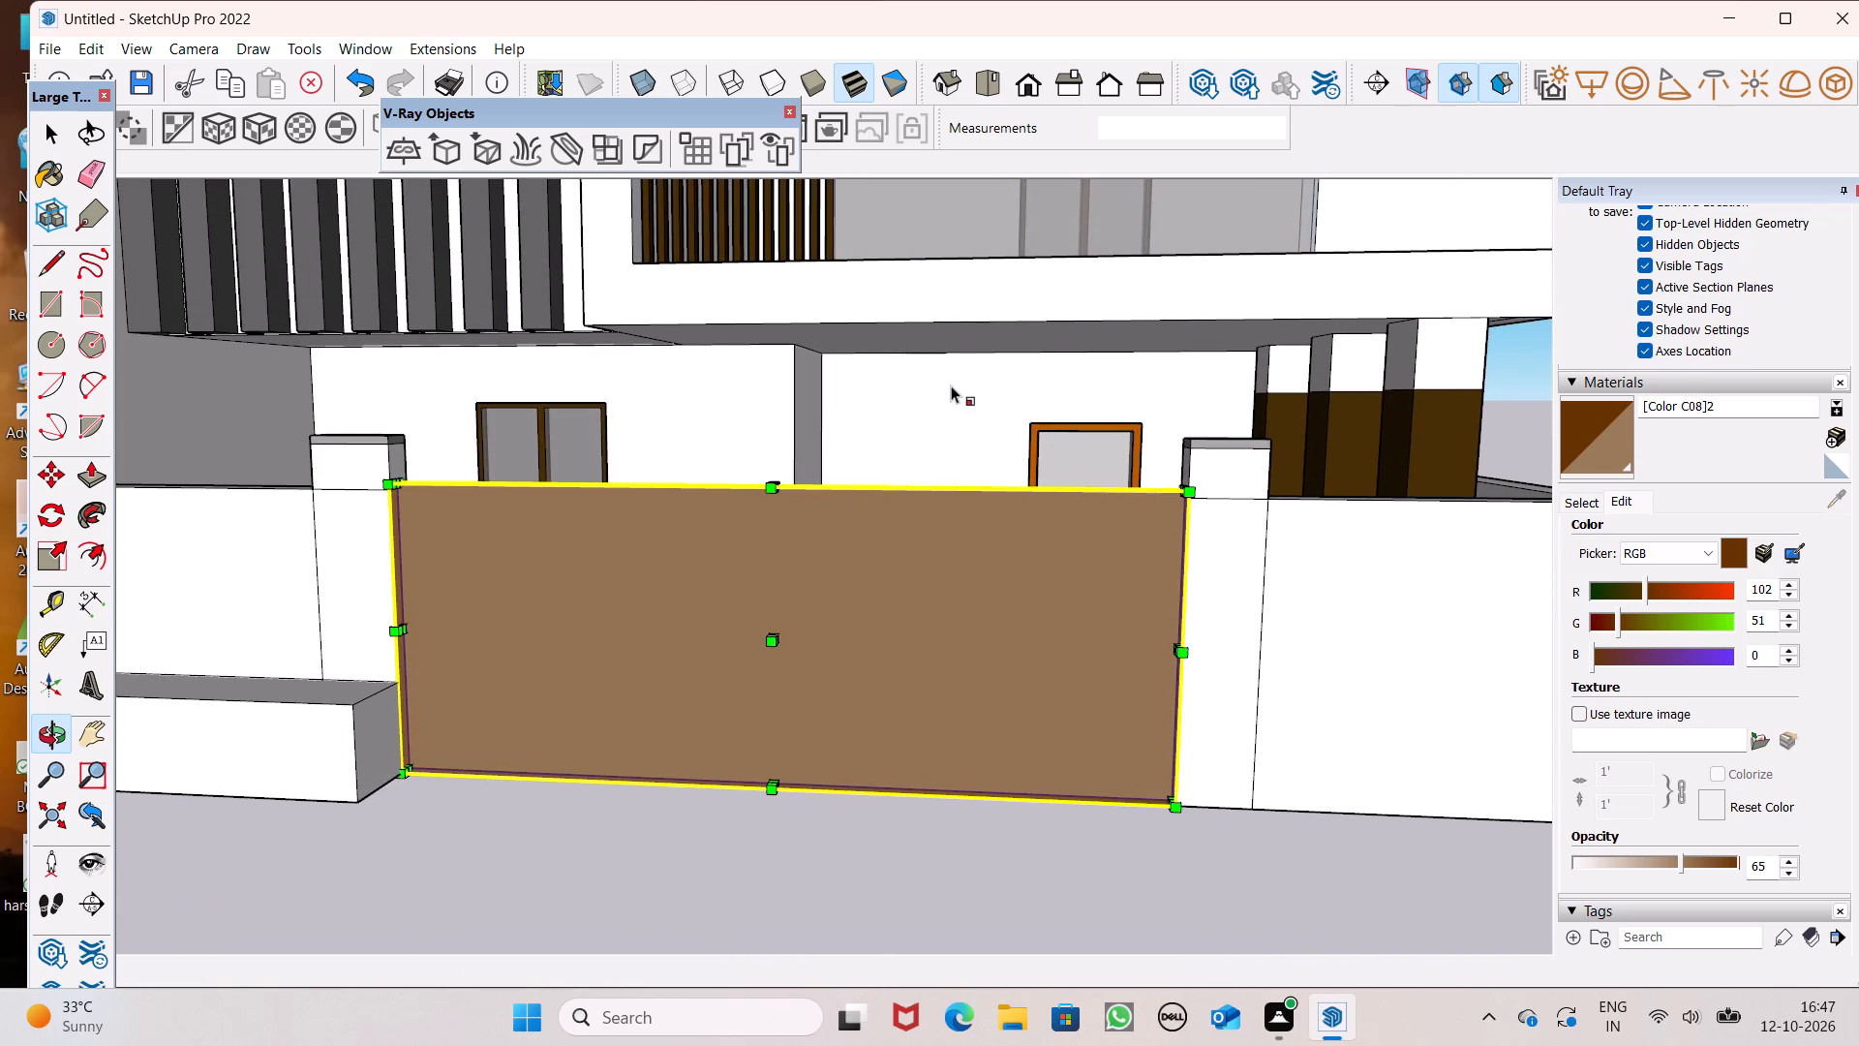
scroll(952, 385, down, 6)
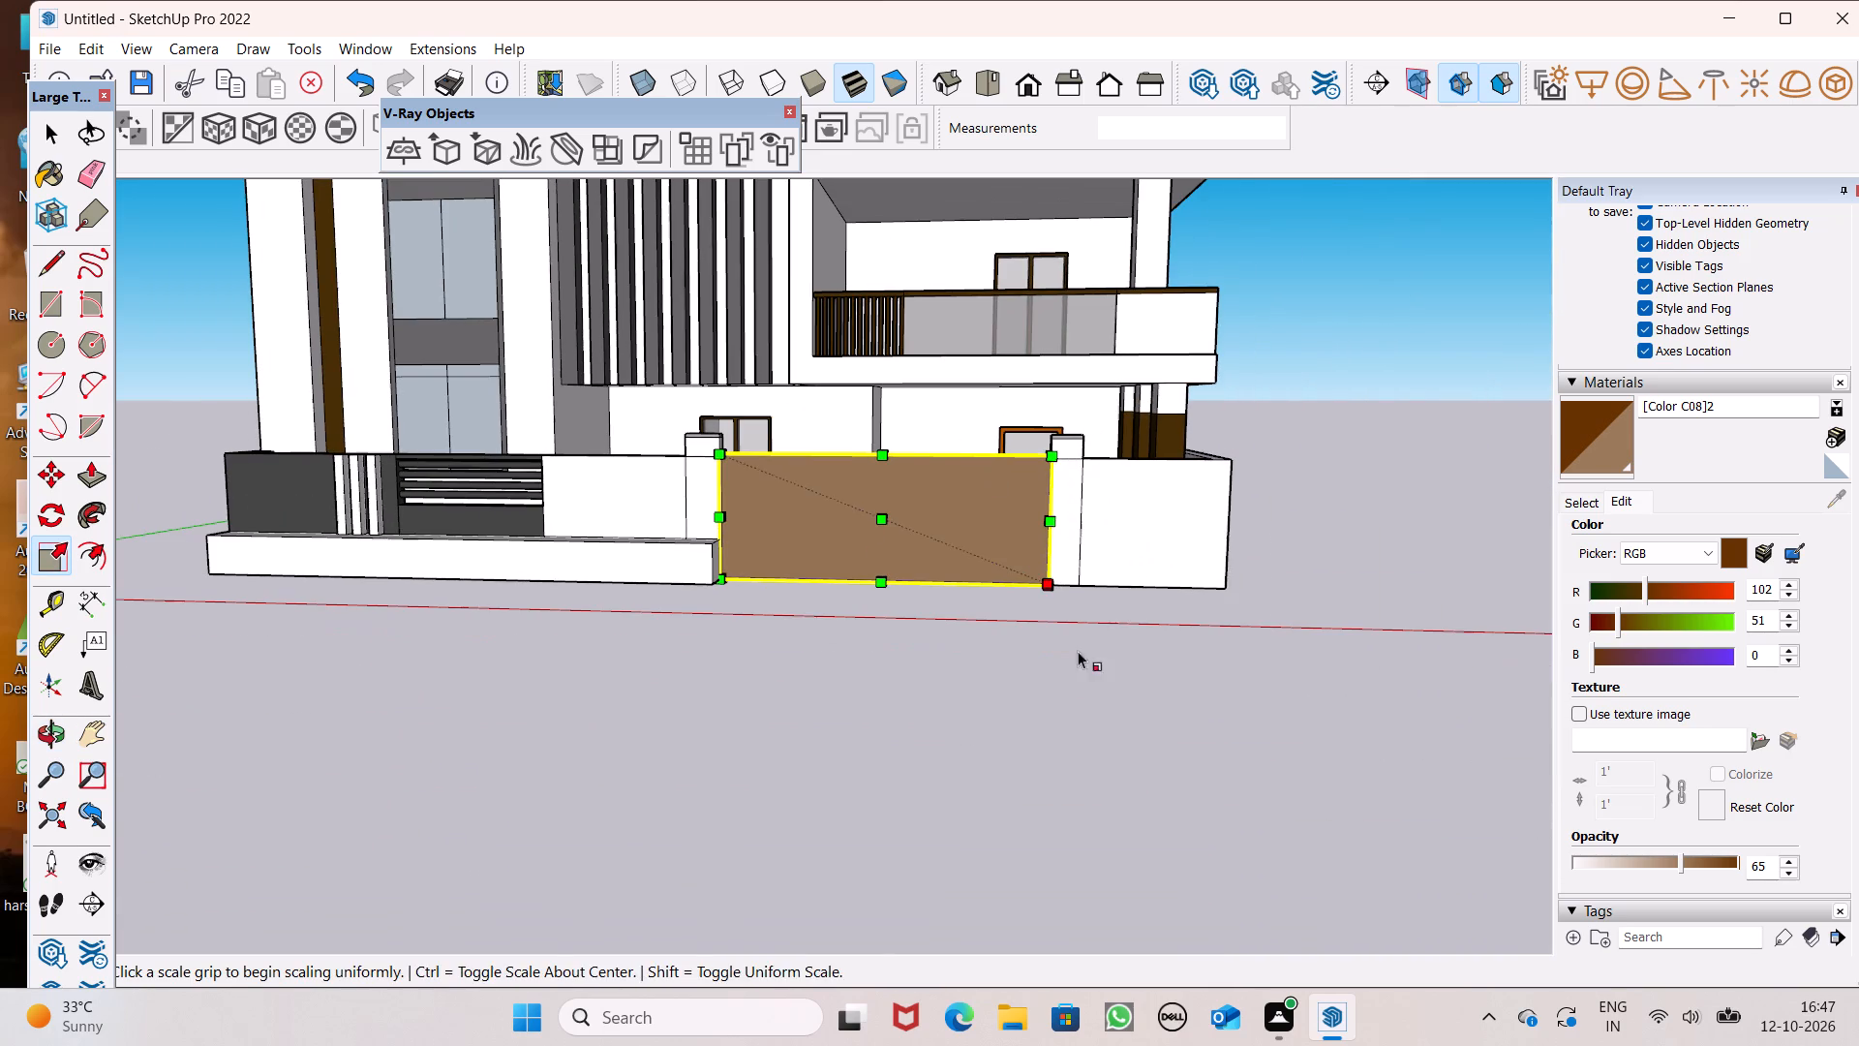
click(1104, 694)
key(space)
click(1108, 631)
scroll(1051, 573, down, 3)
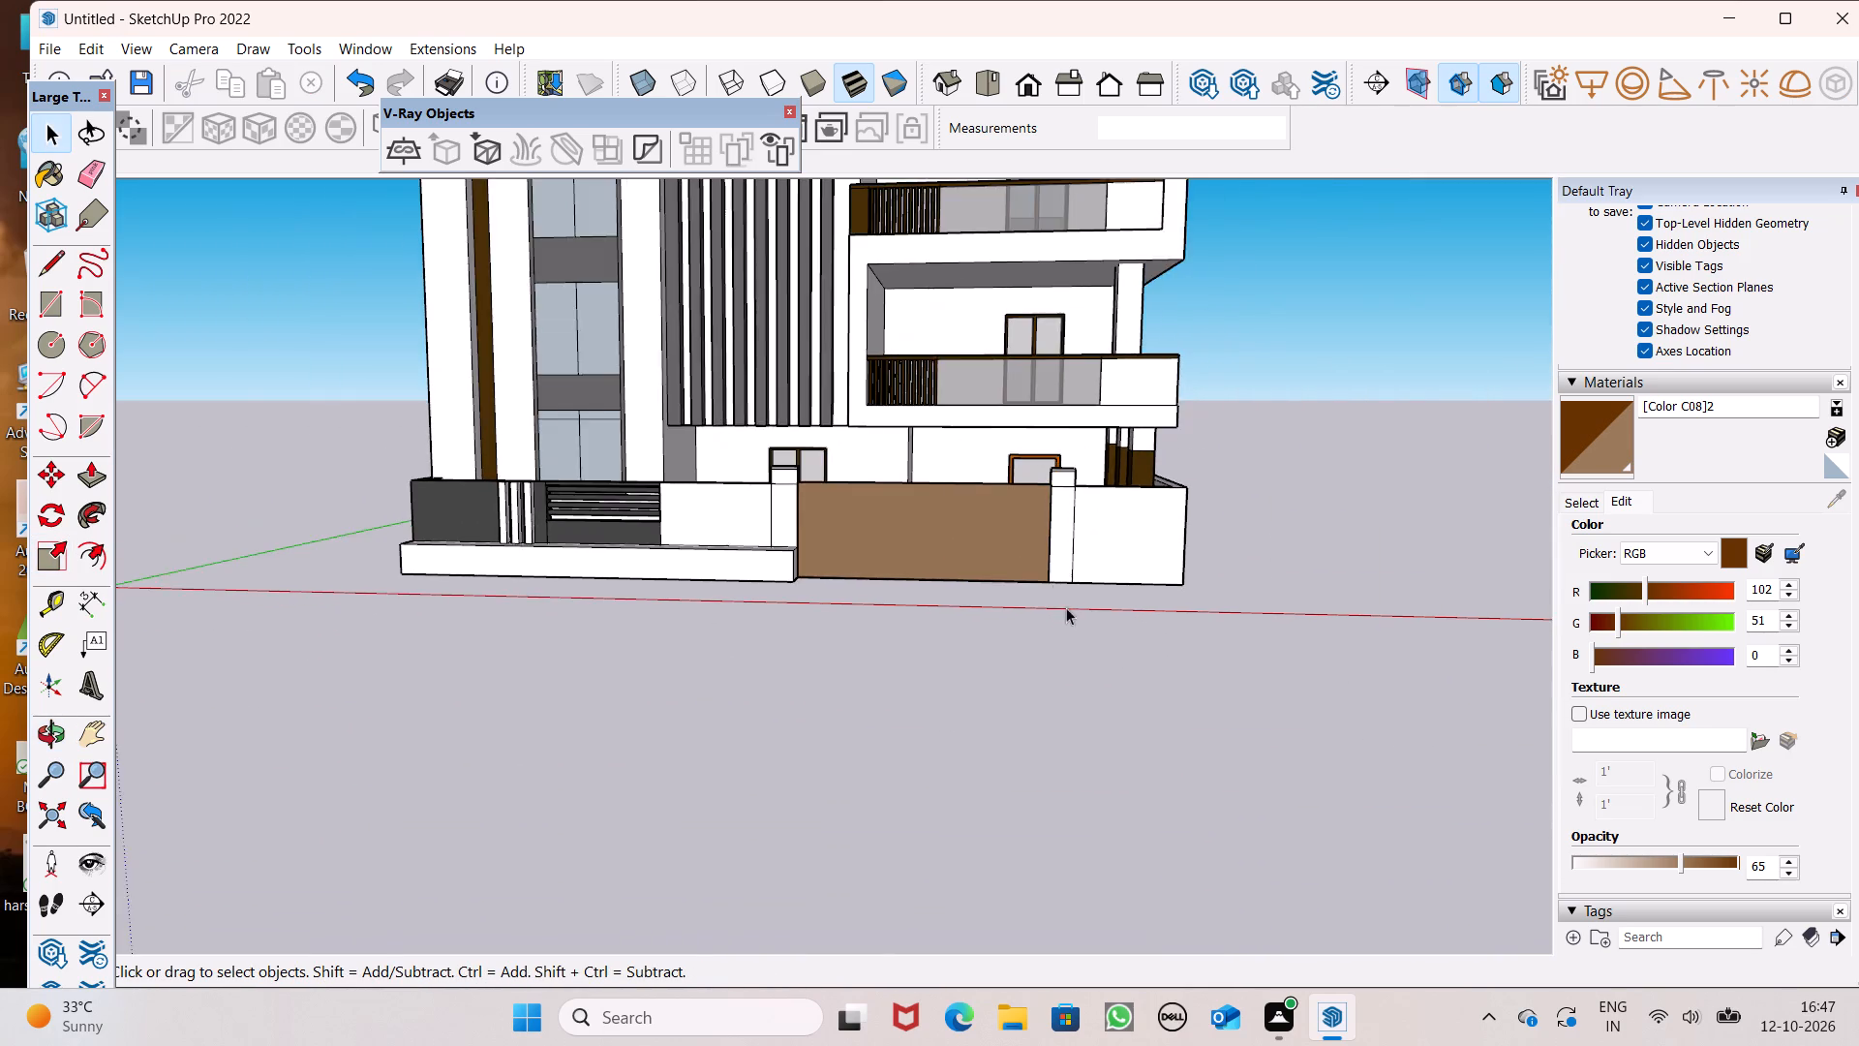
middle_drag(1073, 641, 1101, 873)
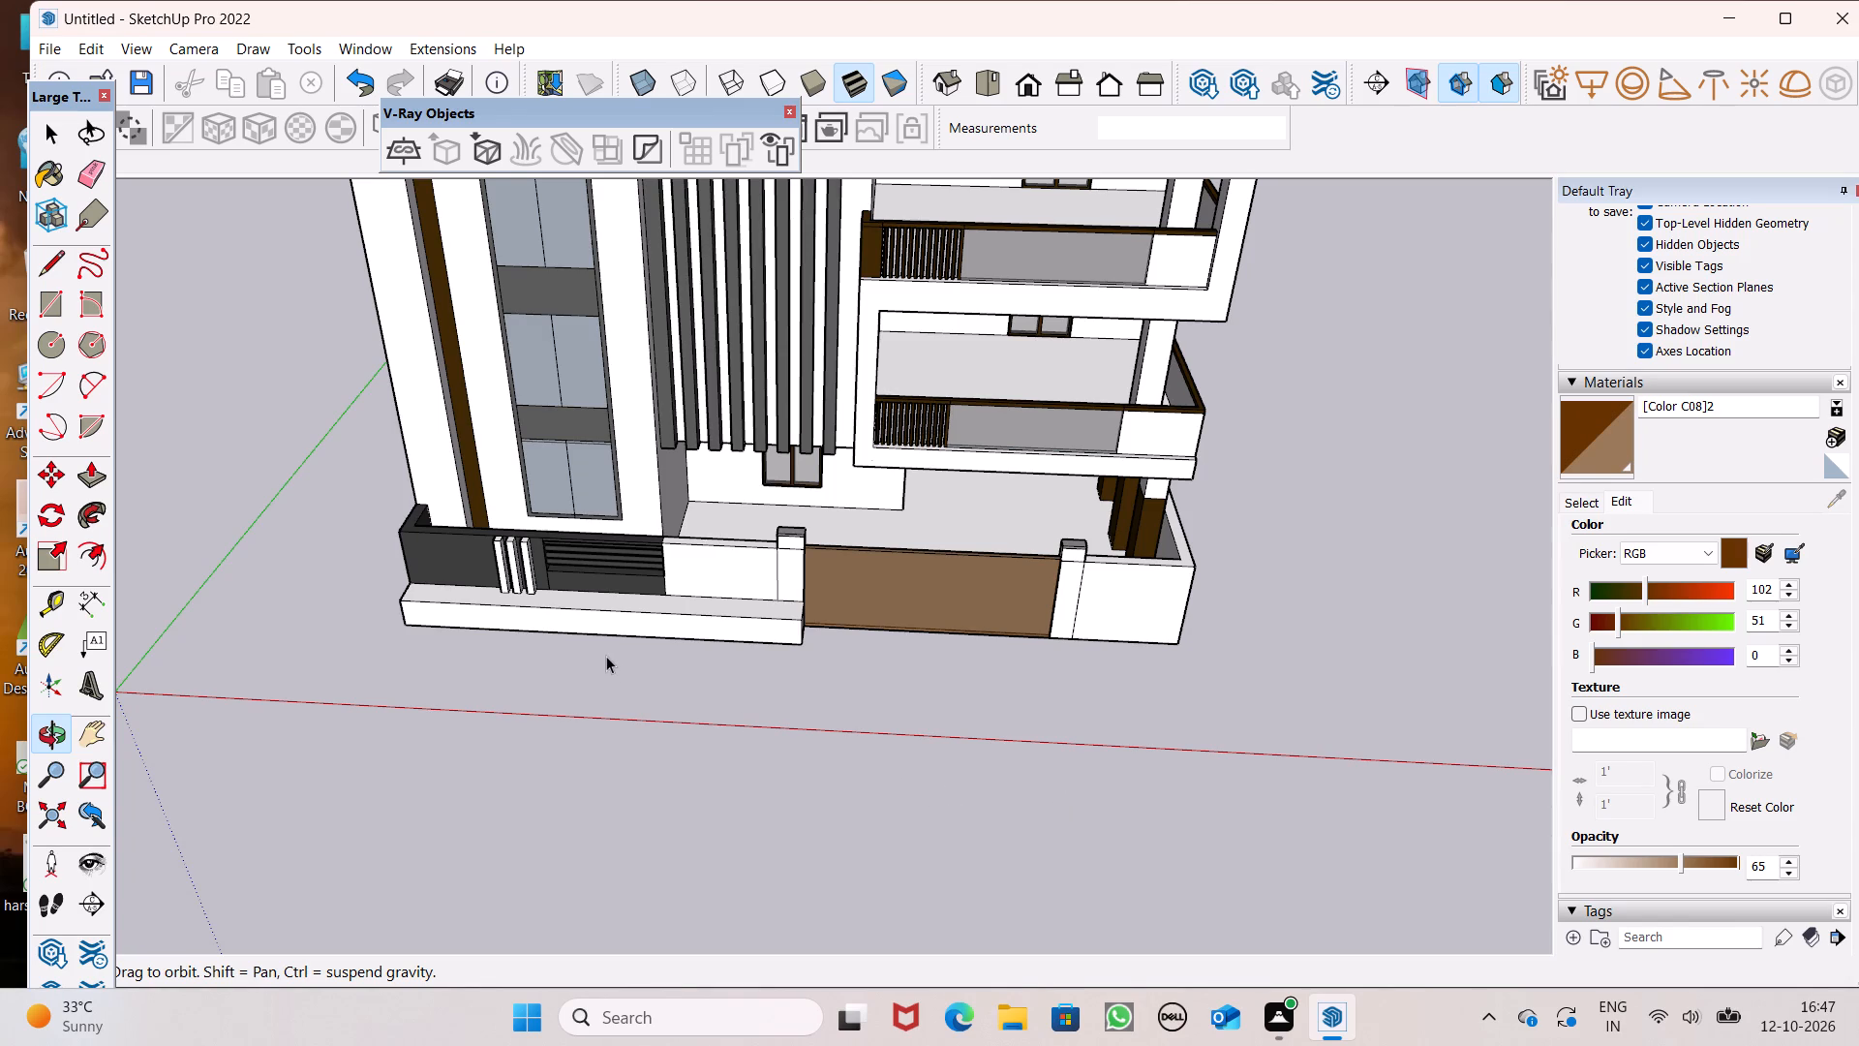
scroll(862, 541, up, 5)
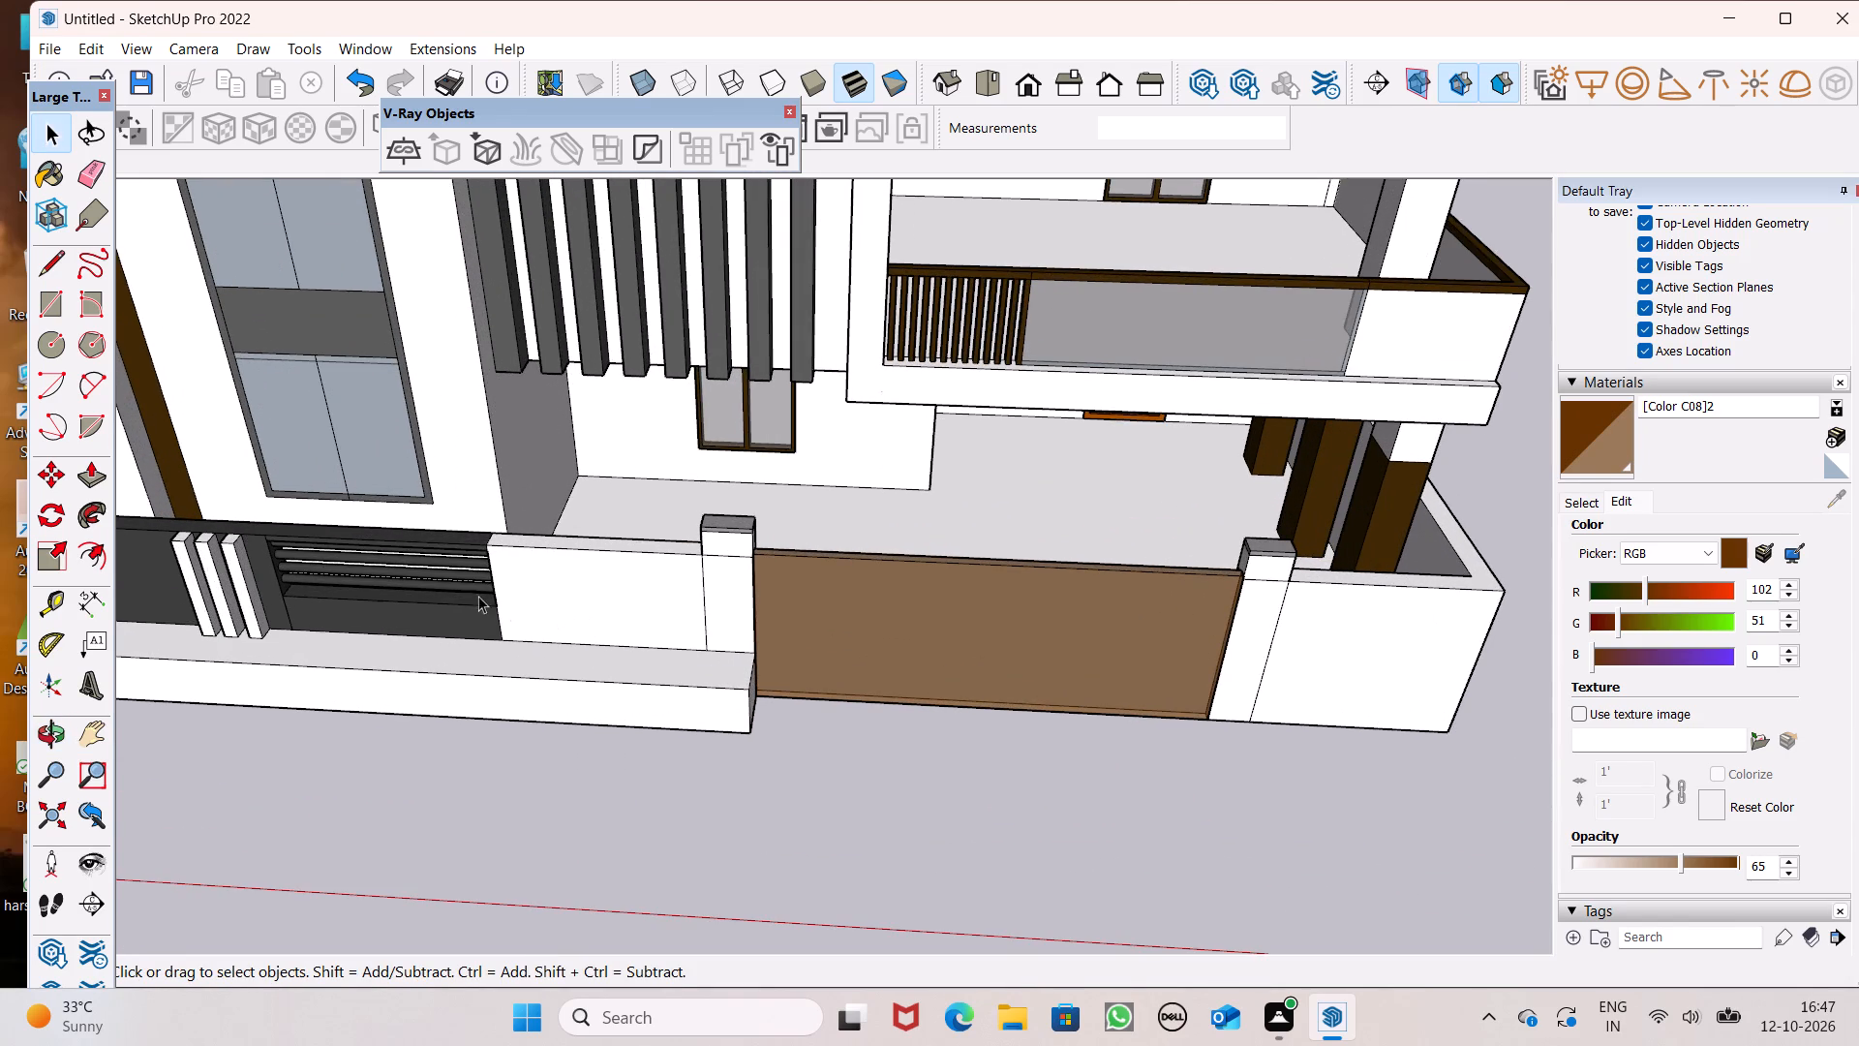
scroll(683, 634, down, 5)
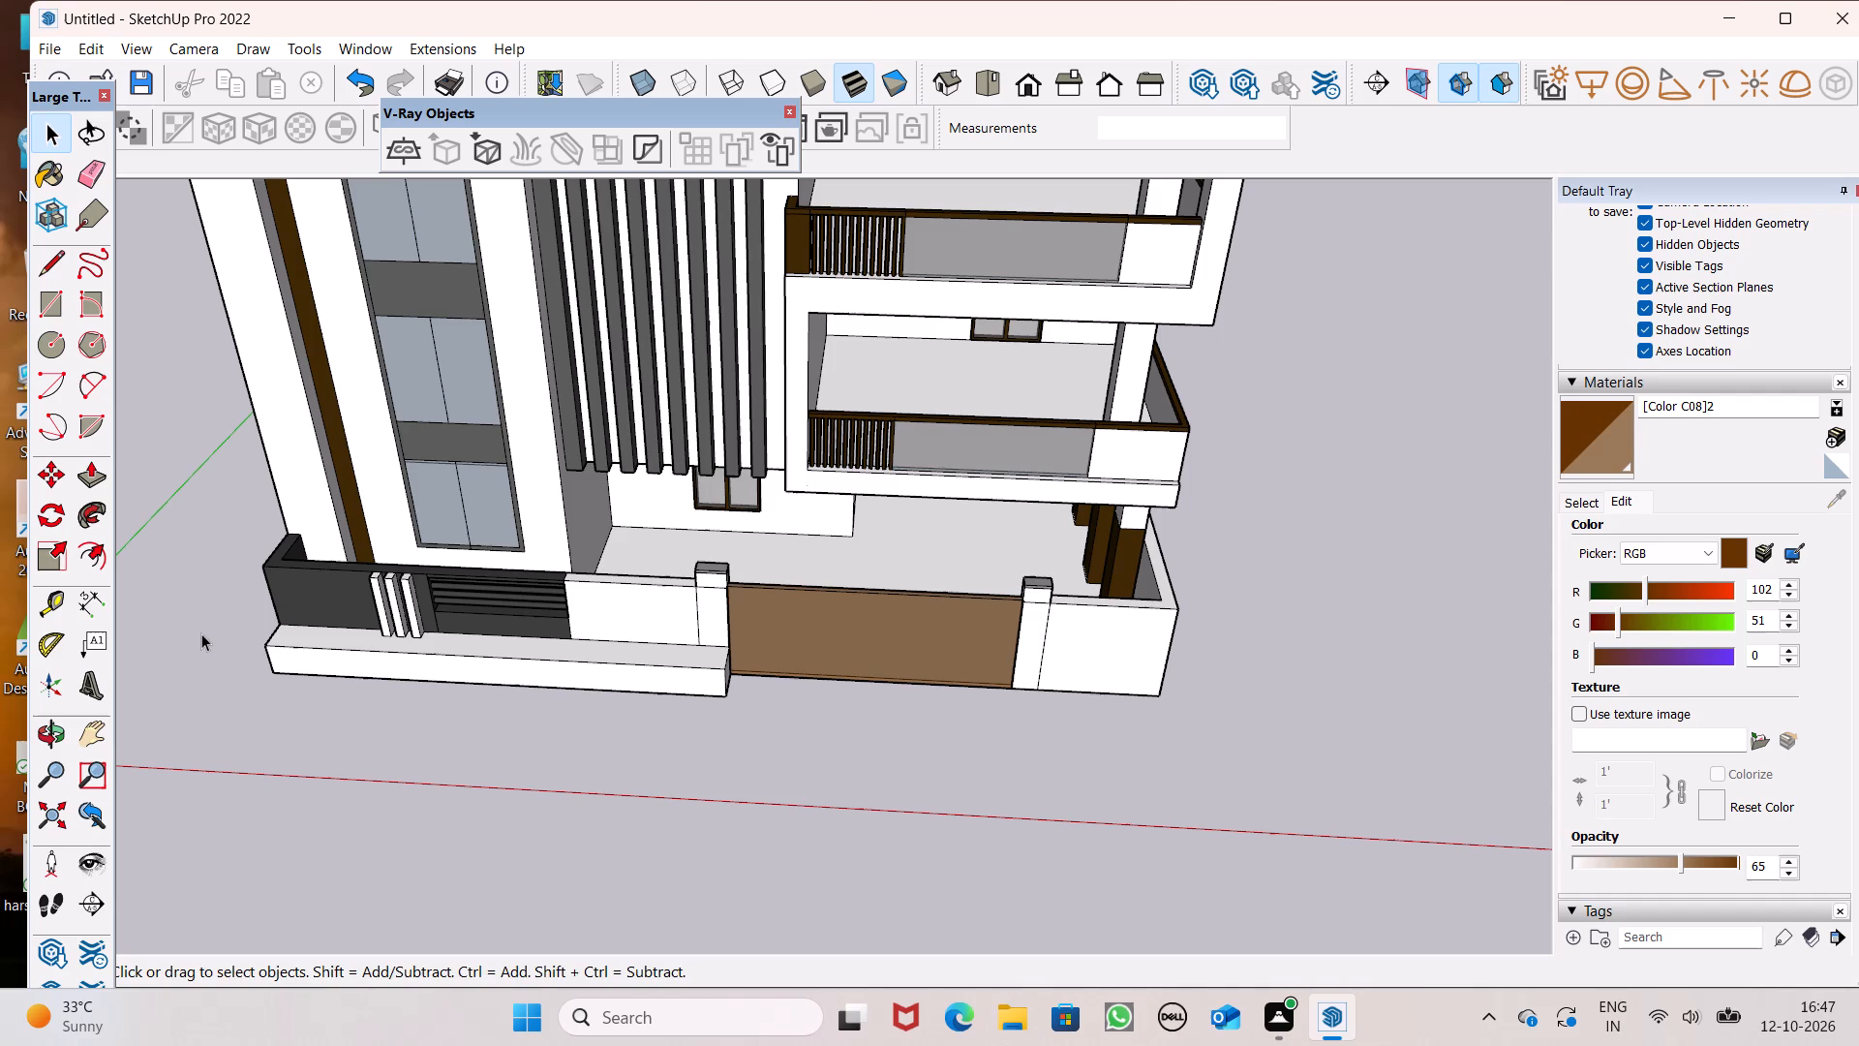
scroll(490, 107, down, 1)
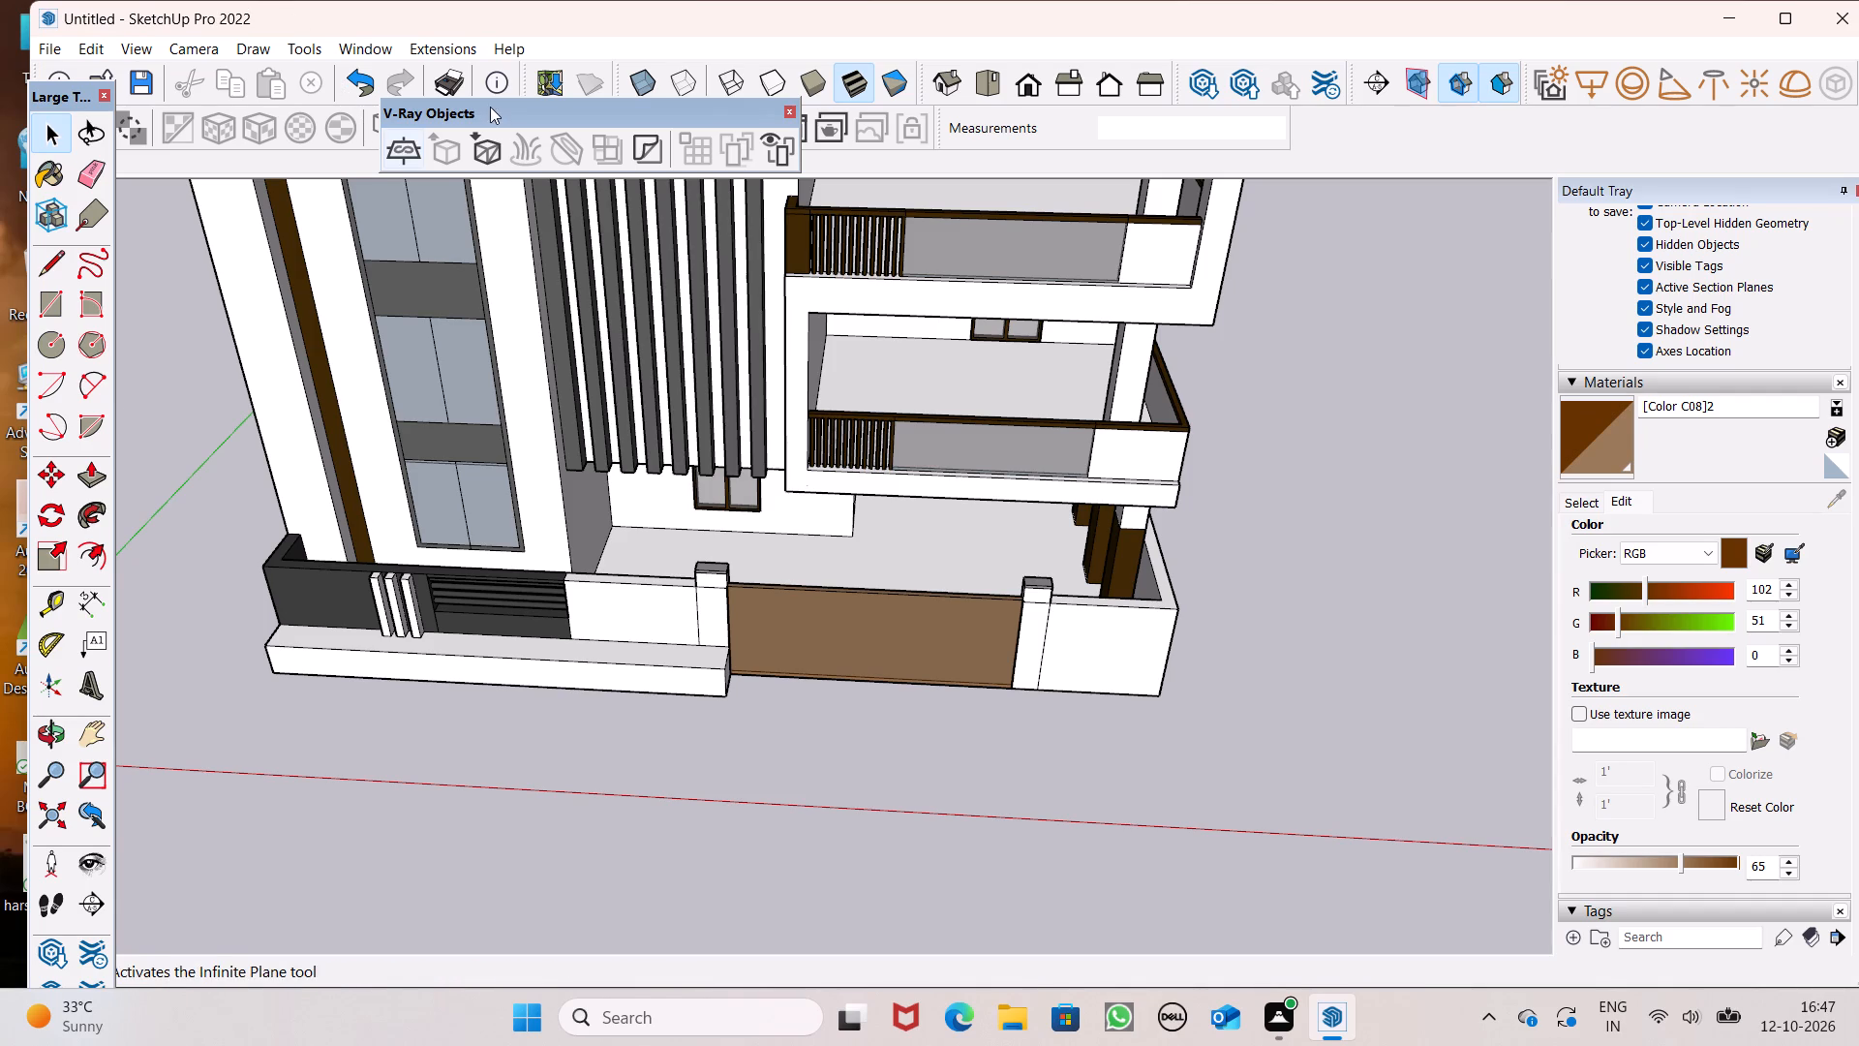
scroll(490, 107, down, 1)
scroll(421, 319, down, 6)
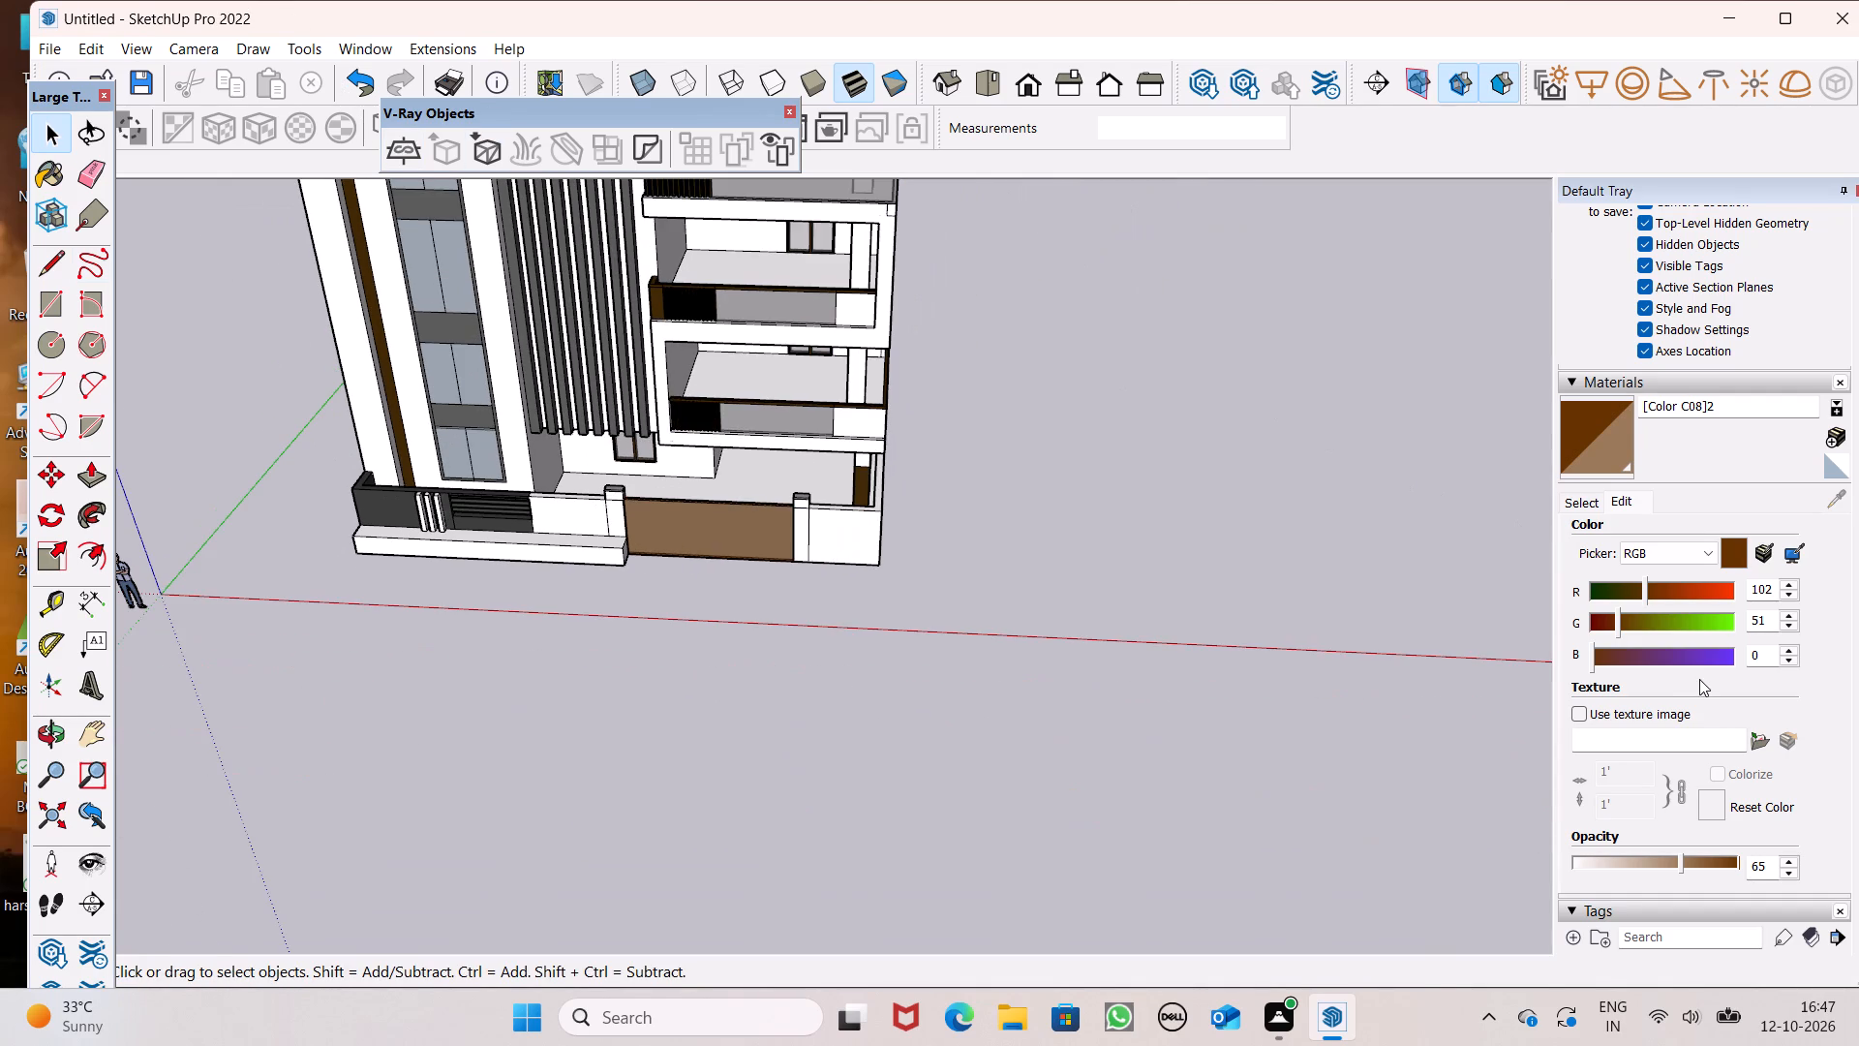
Paint the ground-floor walls behind the gate with Color D01 from the Colors collection, including the recessed side wall.
click(1575, 496)
click(1577, 620)
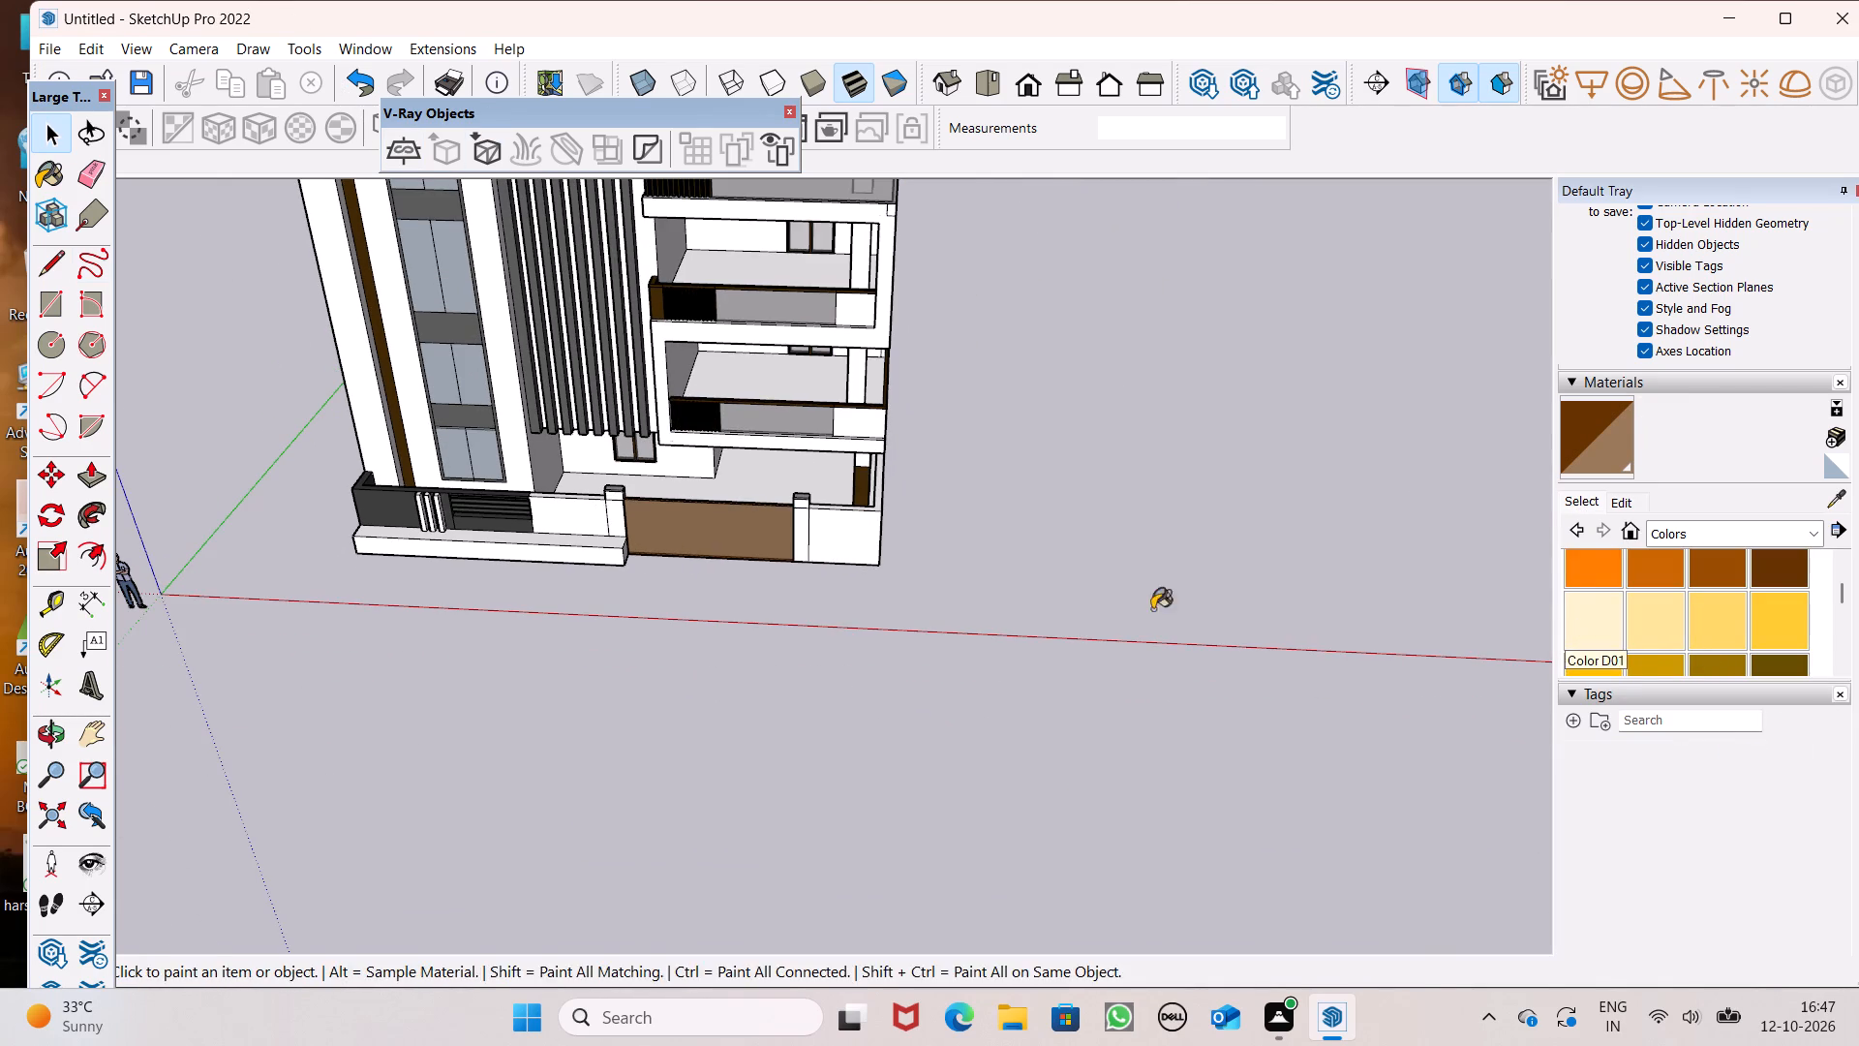
scroll(619, 392, down, 10)
middle_drag(627, 413, 729, 167)
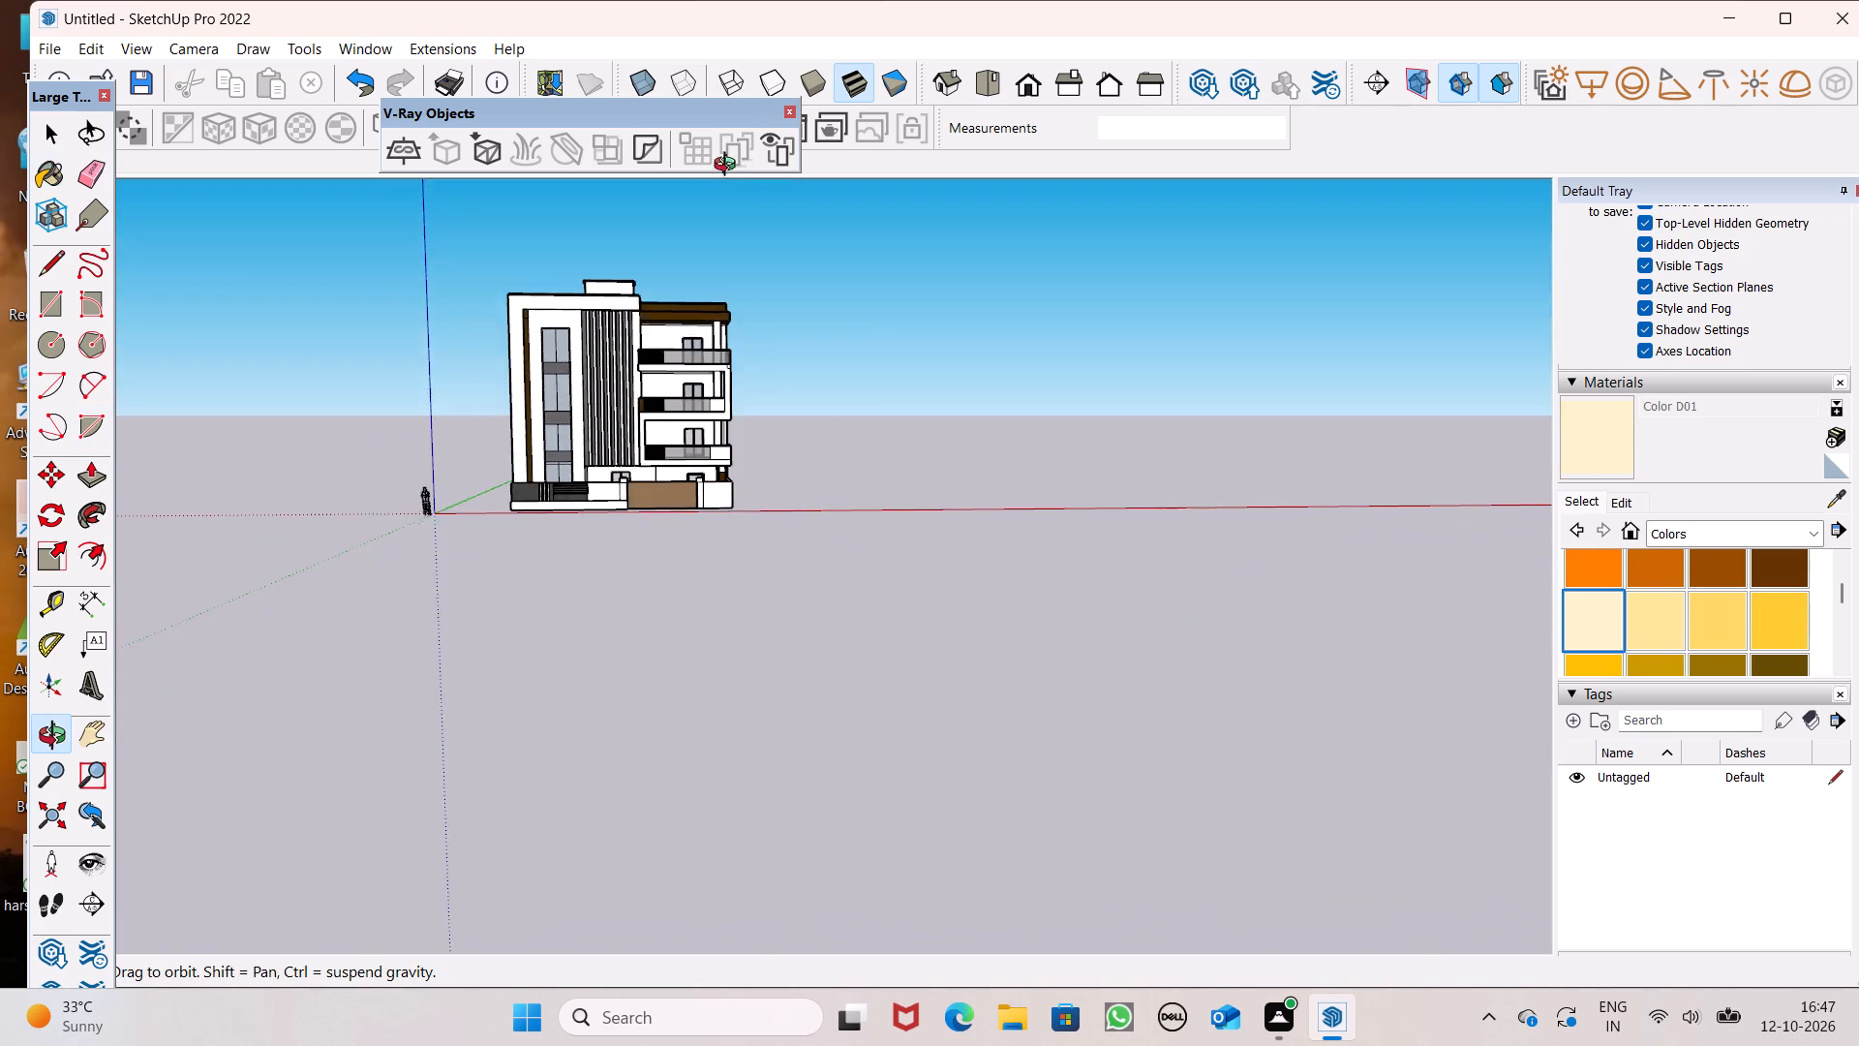
middle_drag(729, 167, 834, 109)
scroll(685, 442, down, 3)
middle_drag(678, 564, 408, 757)
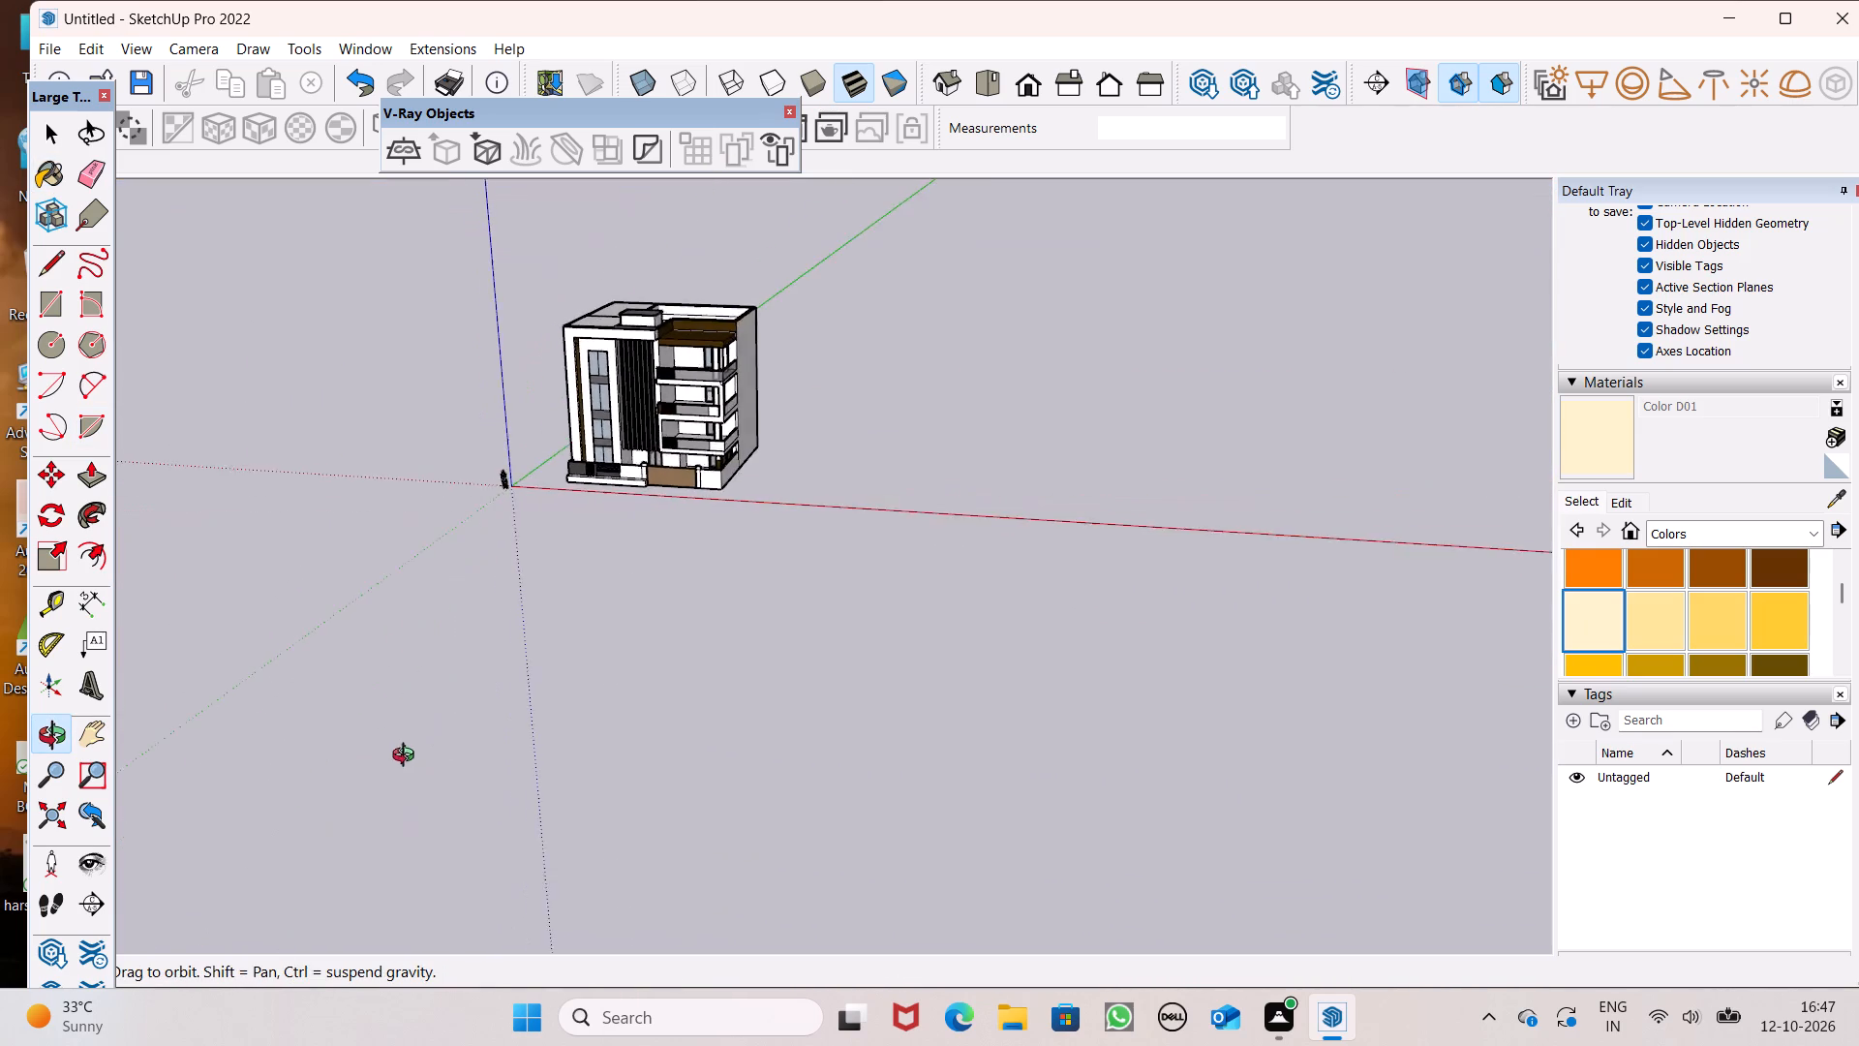
middle_drag(408, 757, 407, 741)
scroll(515, 544, up, 8)
scroll(807, 416, up, 7)
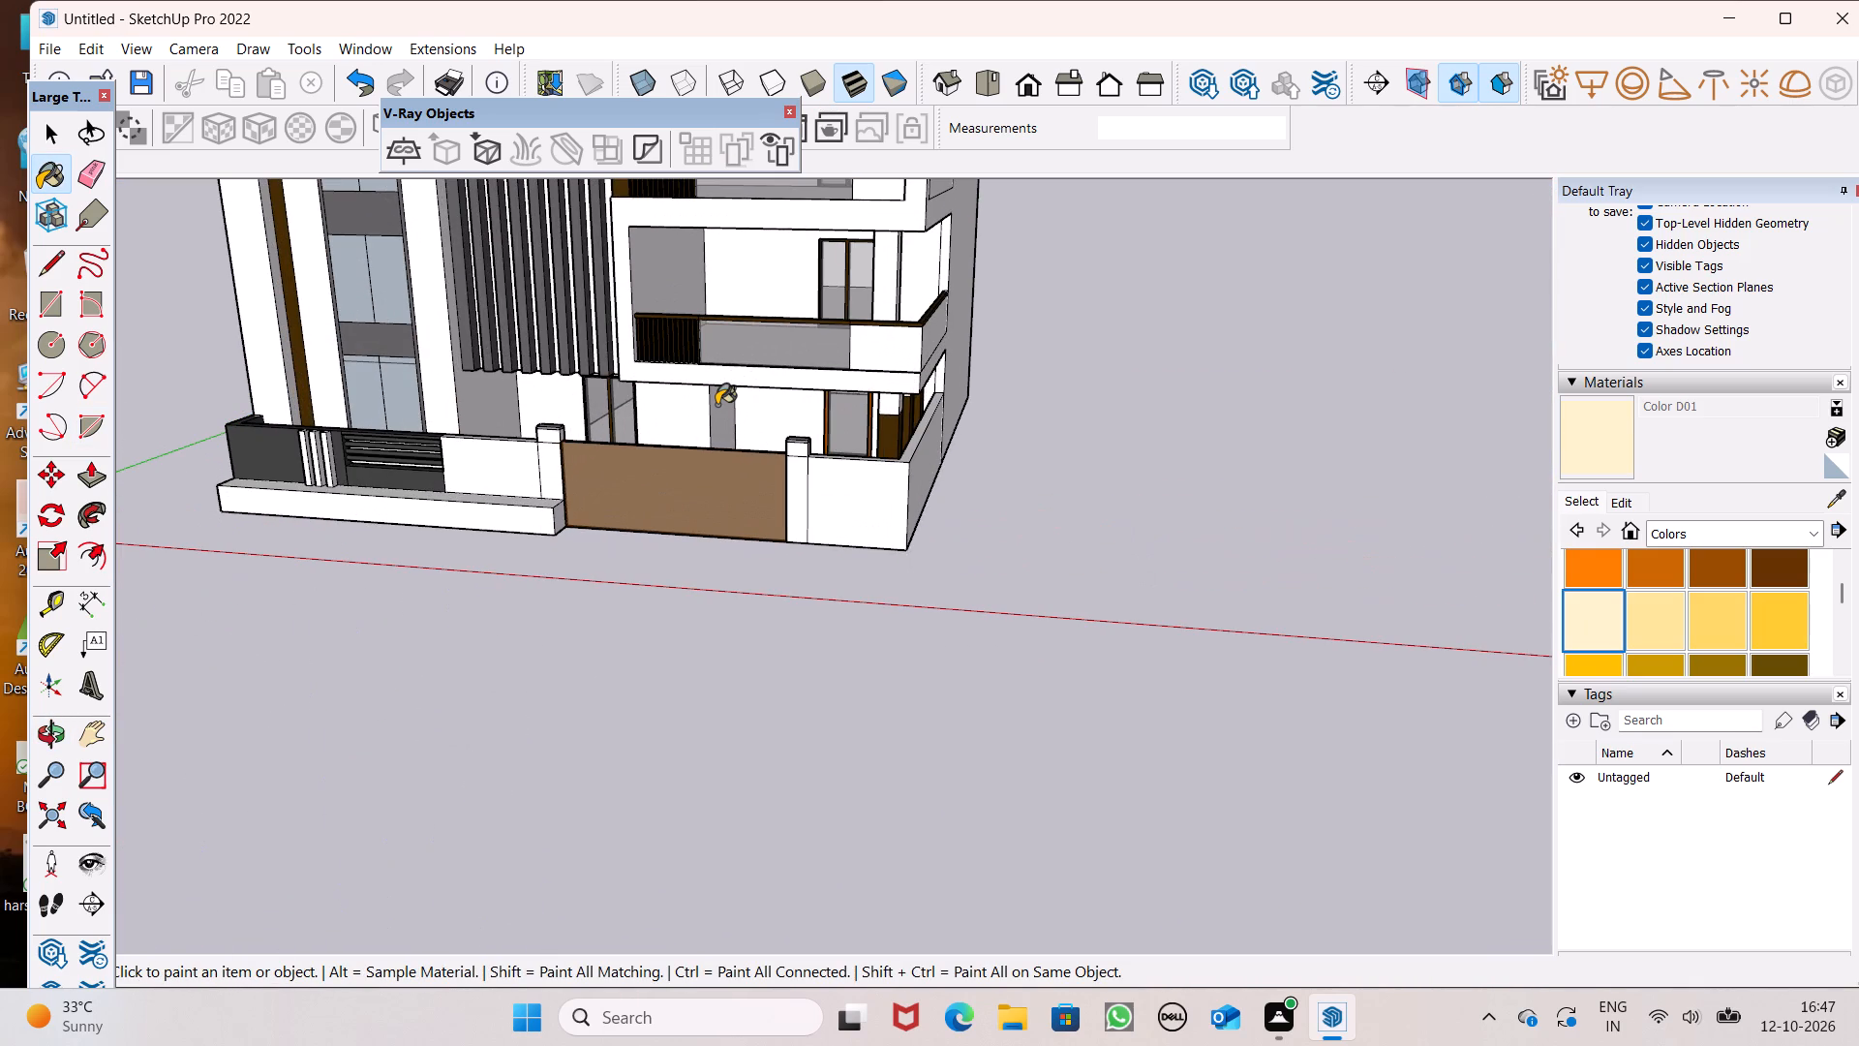
click(715, 406)
scroll(758, 415, up, 7)
click(758, 421)
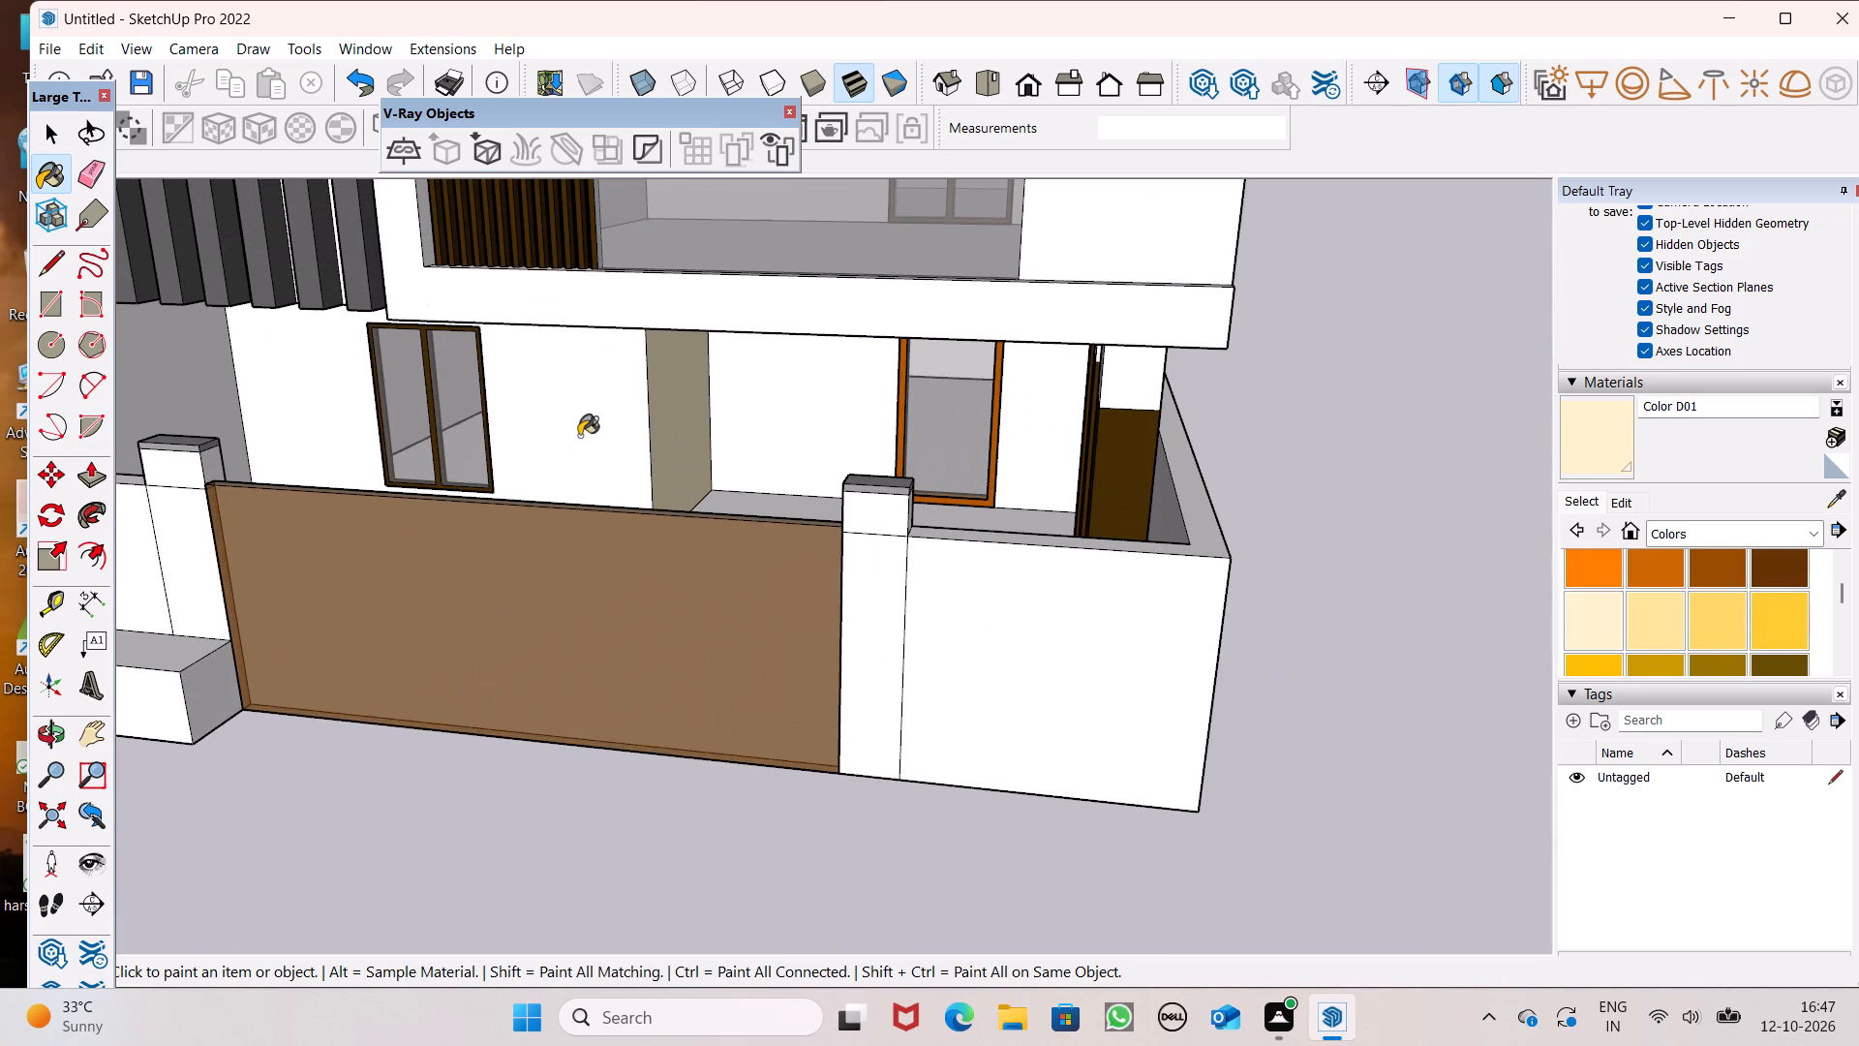
click(575, 435)
Paint the front boundary wall section beyond the gate, its adjoining gate pier and the wall's top with Color D01.
drag(1096, 708, 1081, 700)
click(889, 634)
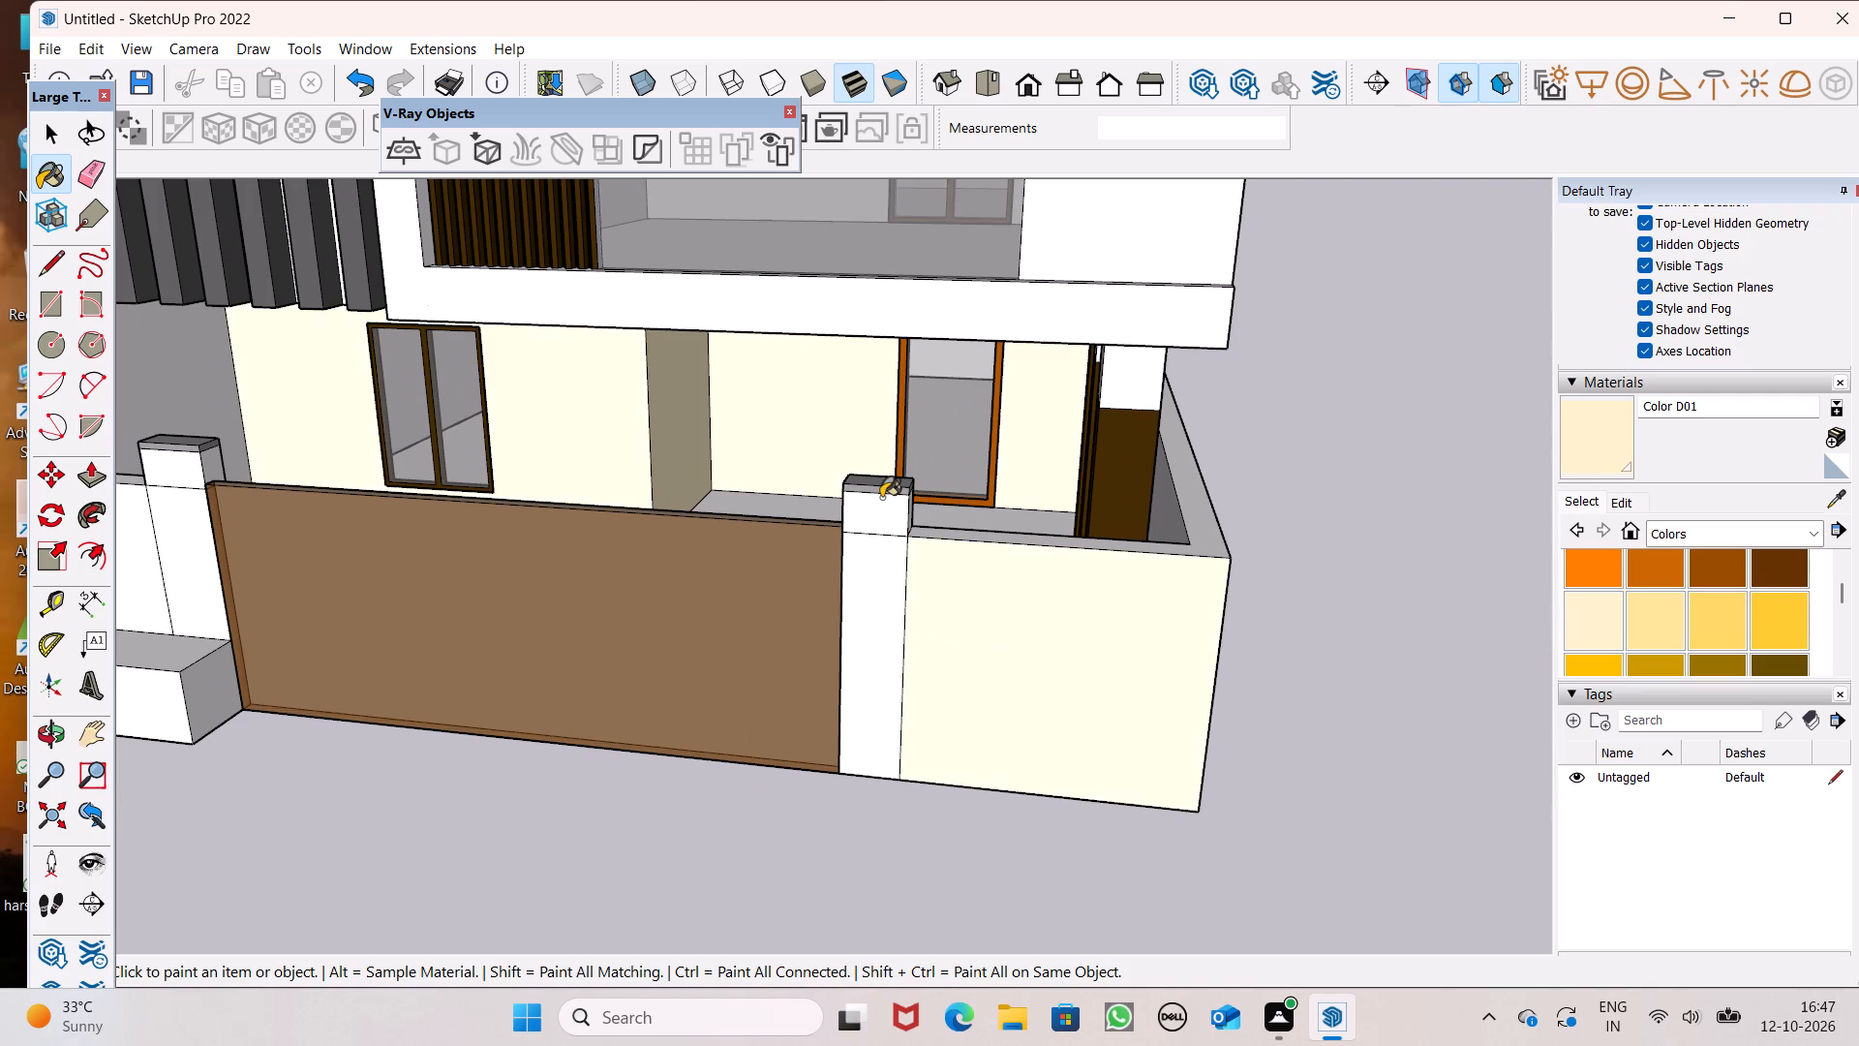
click(881, 498)
click(1205, 527)
scroll(1210, 504, down, 6)
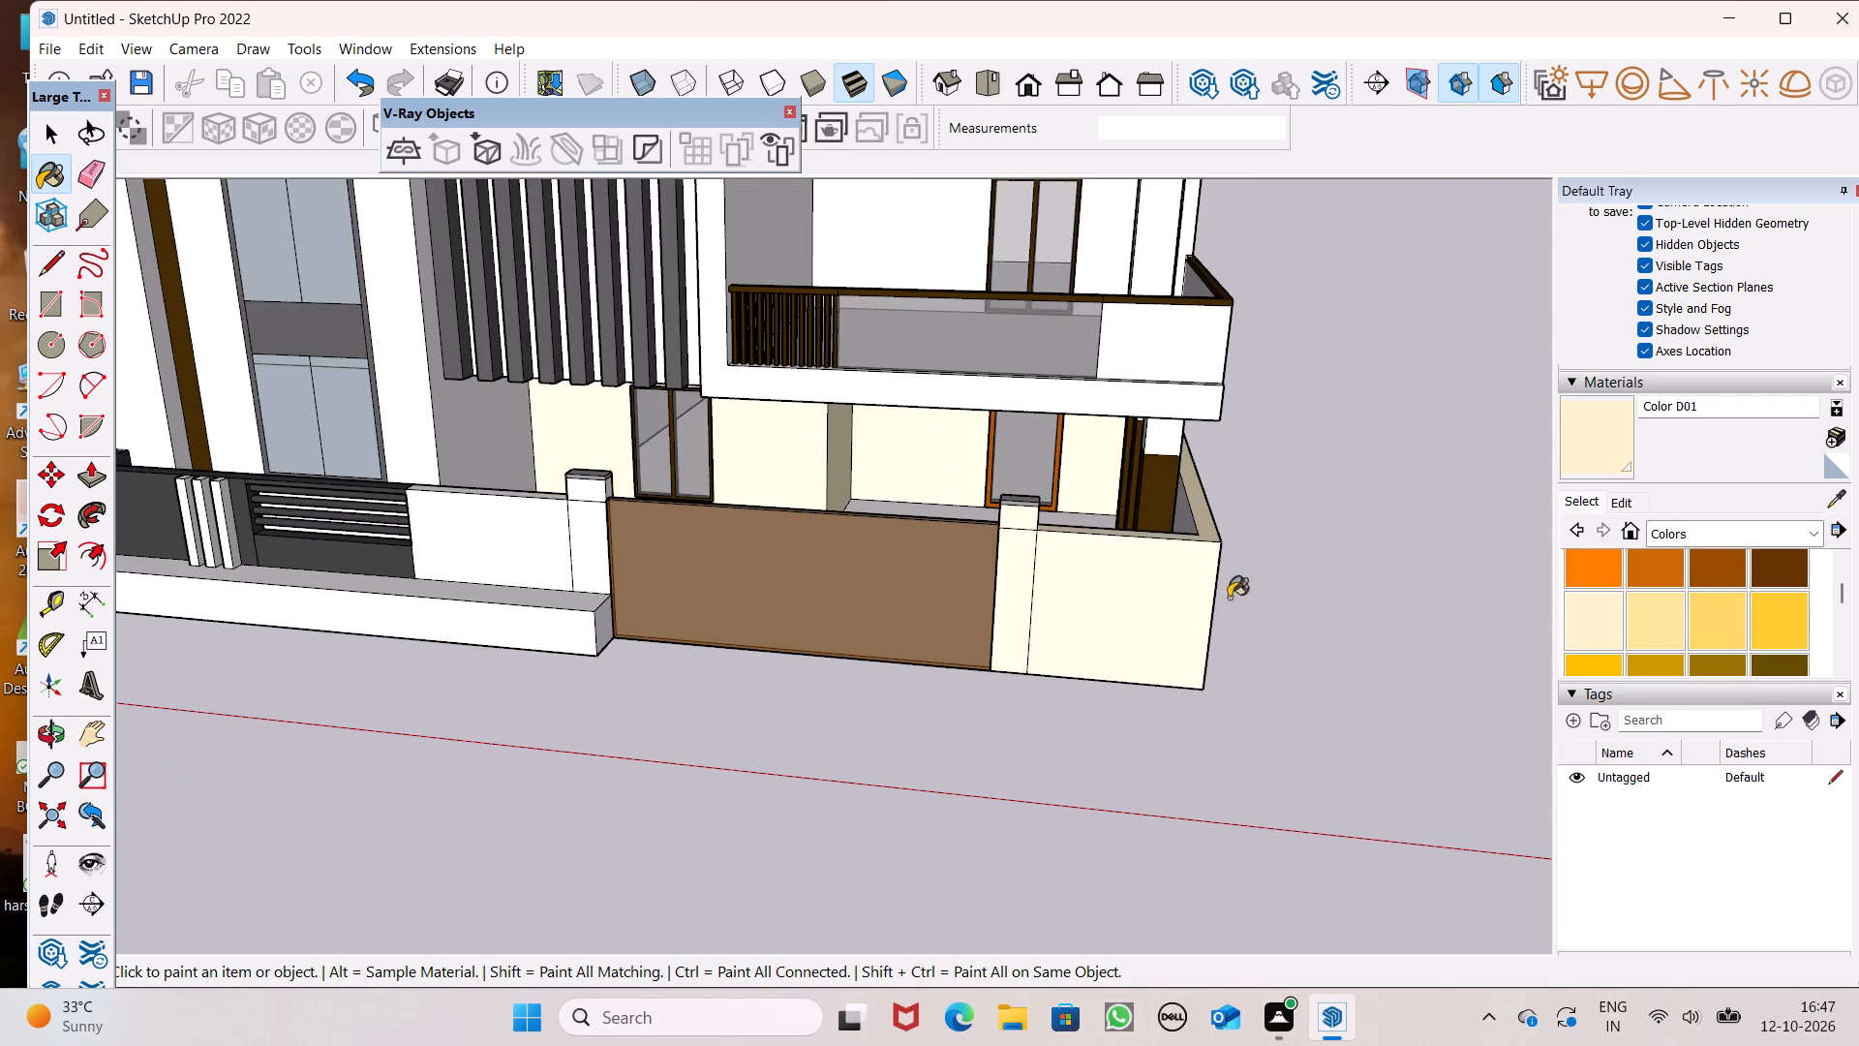
Paint the side boundary wall, the building's side wall and the first- and second-floor balcony side parapets with Color D01.
scroll(1295, 604, down, 6)
middle_drag(1296, 634, 756, 692)
drag(999, 819, 1012, 815)
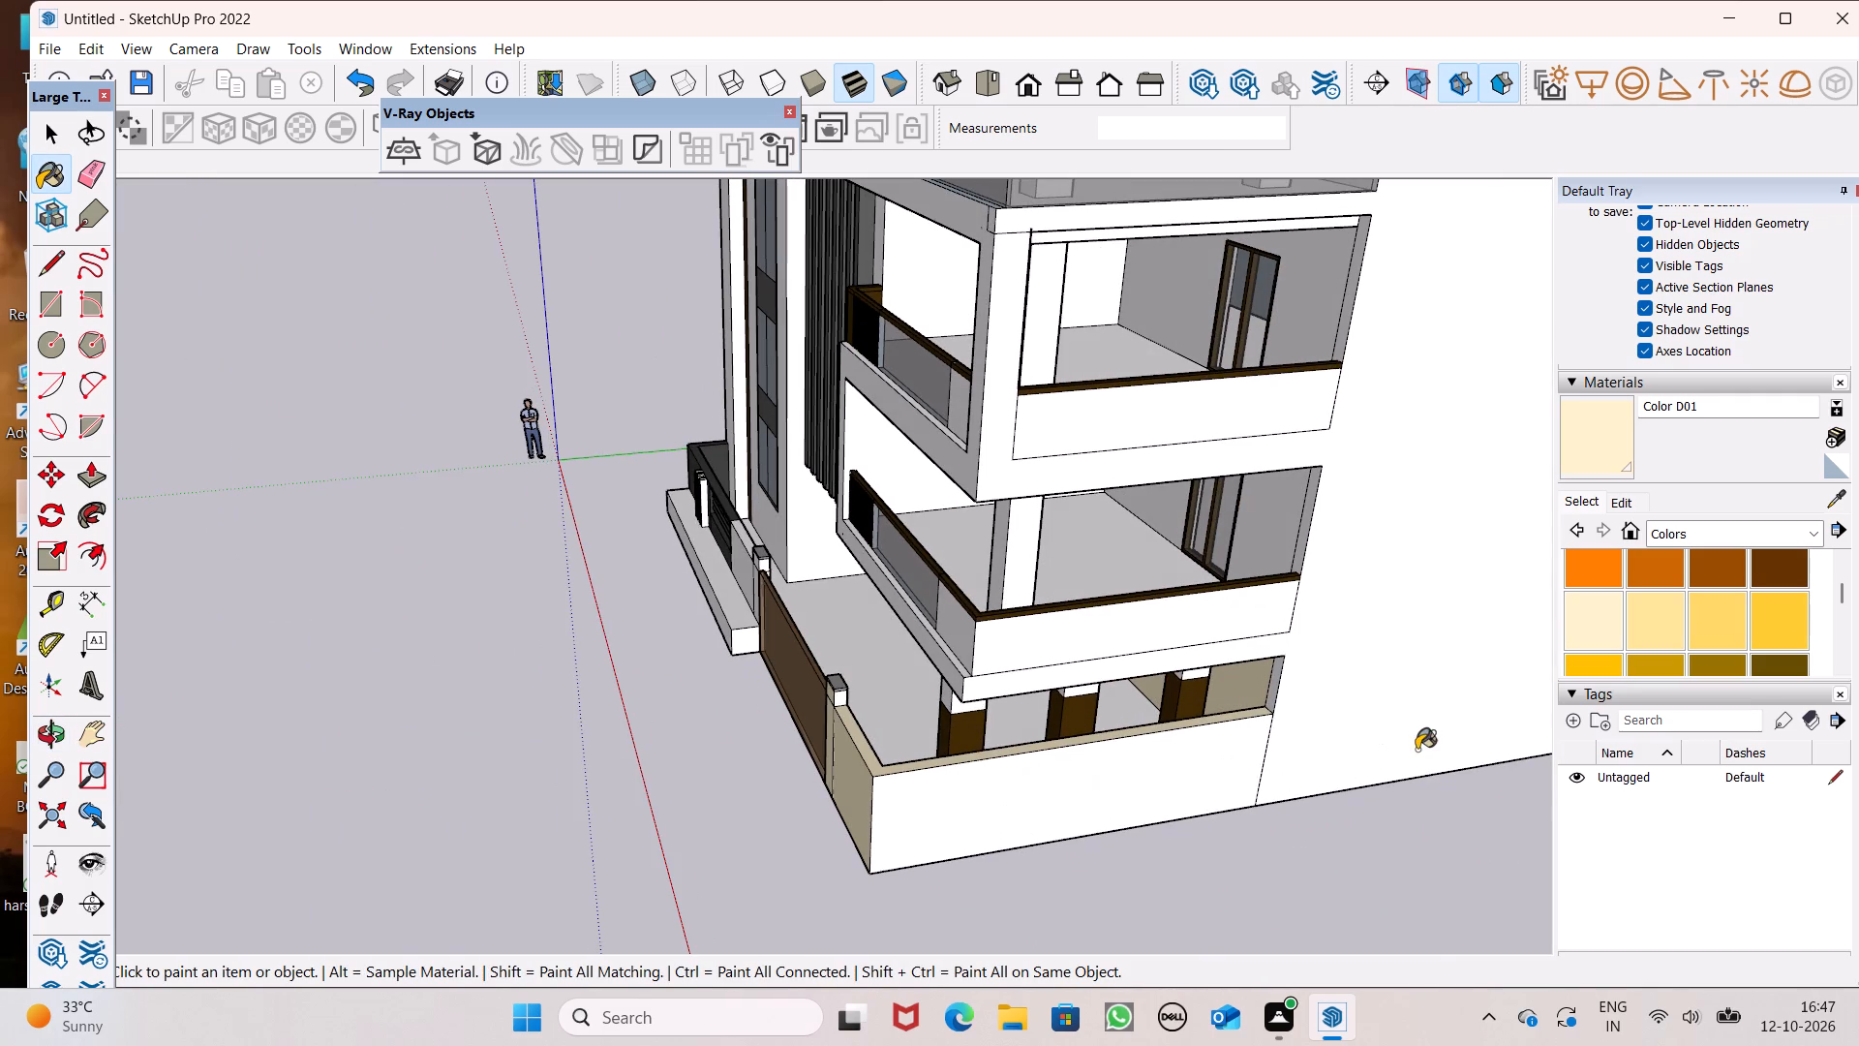
drag(1415, 739, 1389, 733)
click(1140, 627)
click(1078, 421)
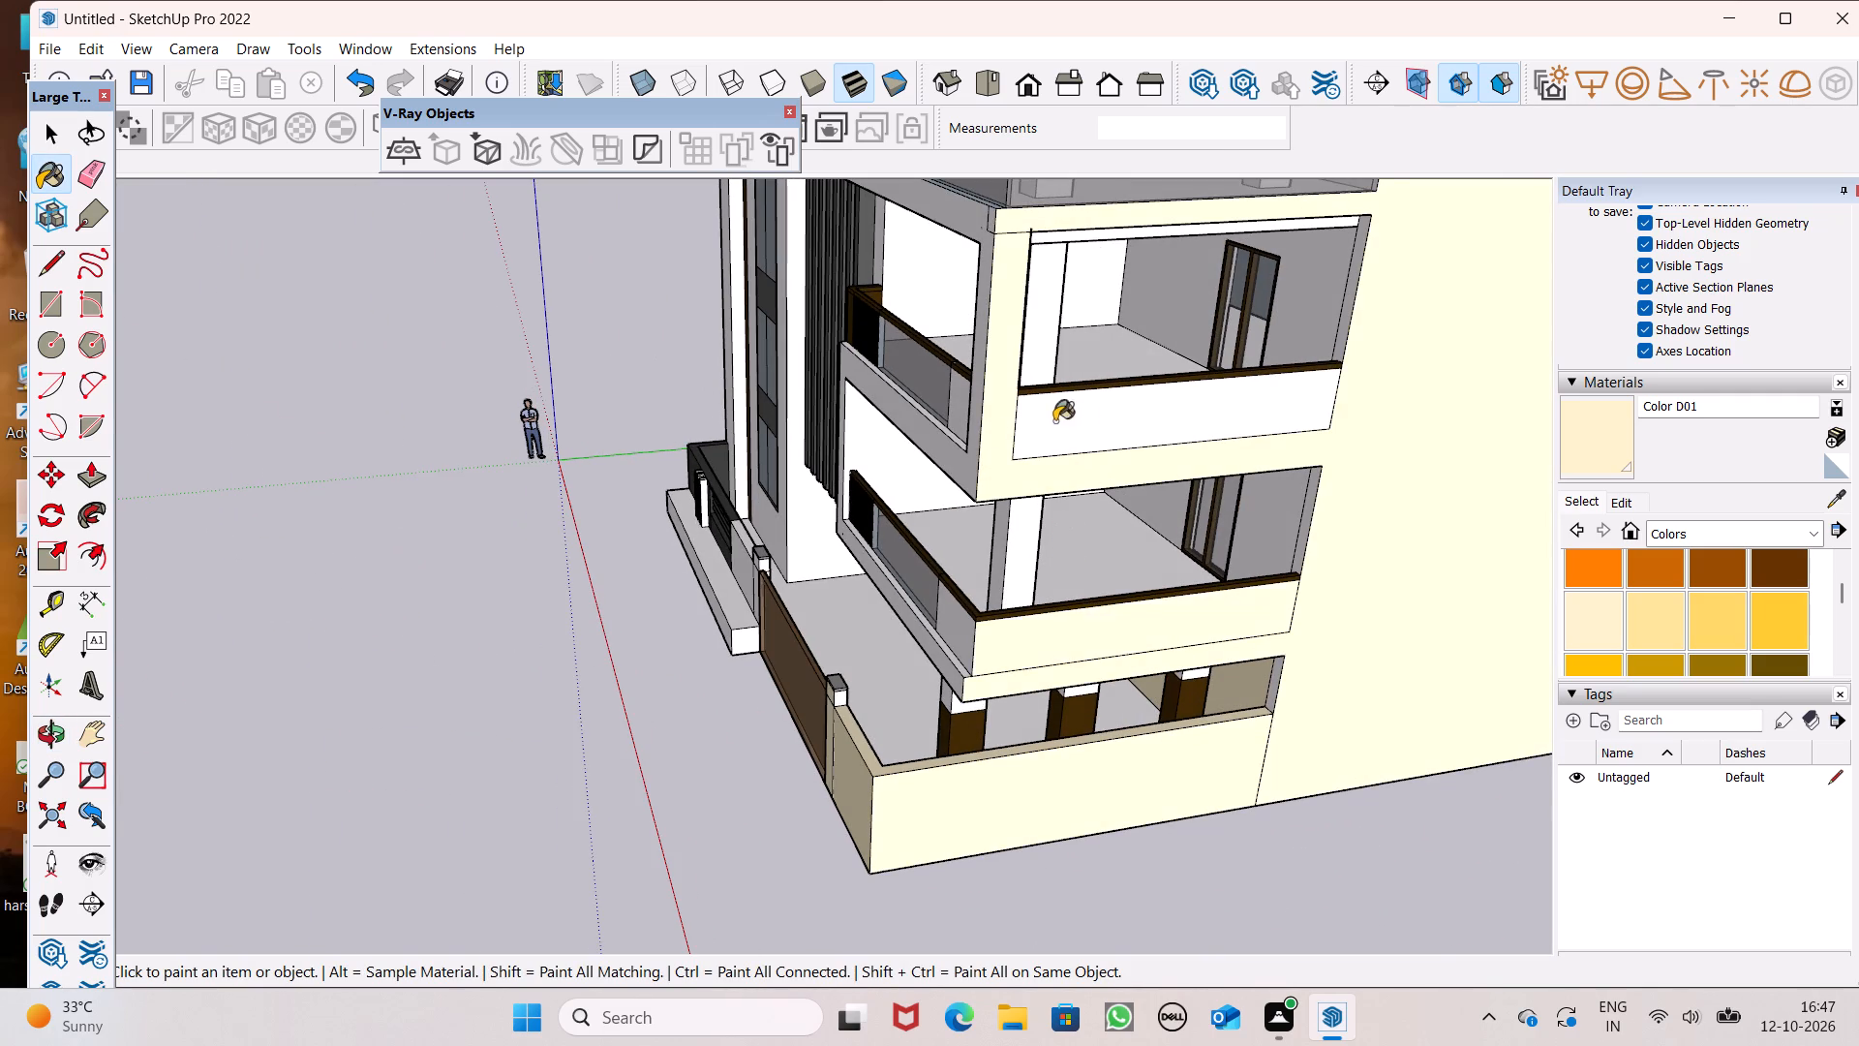
Paint the front parapets of the first- and second-floor balconies and the second-floor balcony frame with Color D01.
middle_drag(867, 605, 1237, 539)
click(1076, 514)
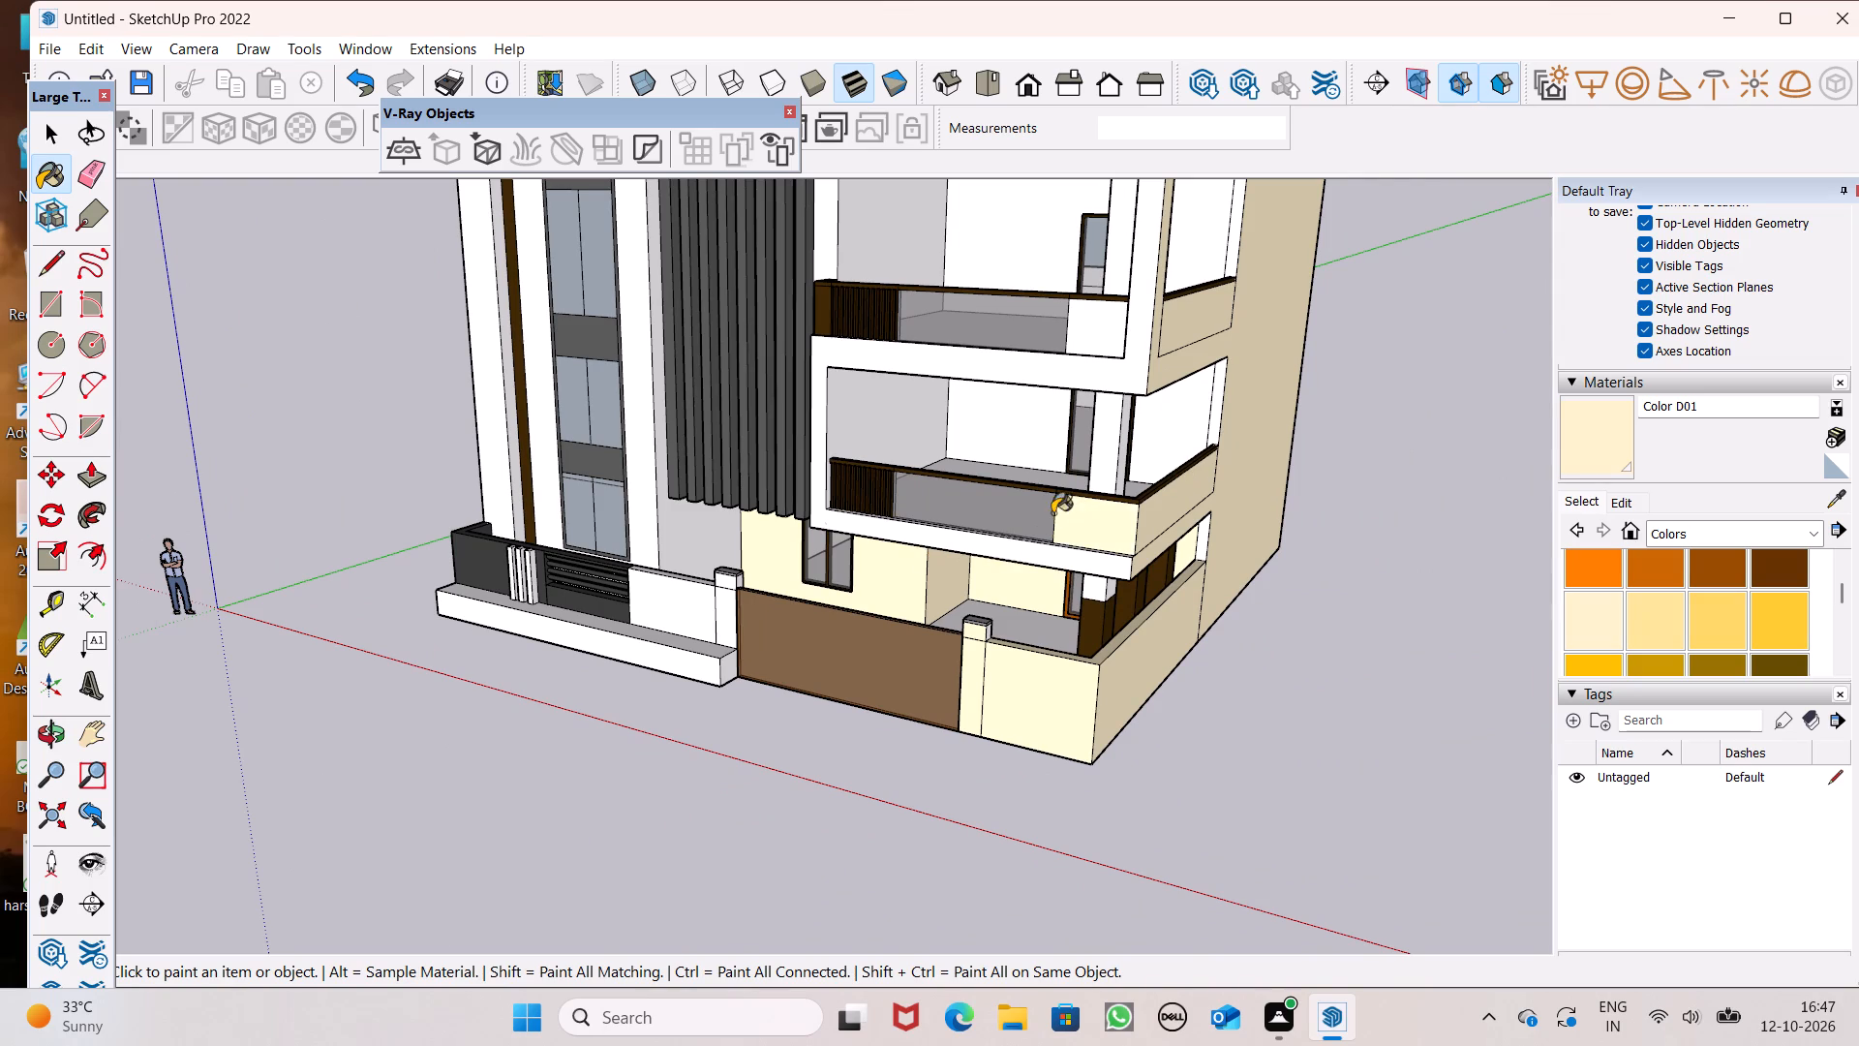
middle_drag(978, 495, 1195, 425)
scroll(1134, 319, up, 4)
click(1156, 318)
click(1095, 308)
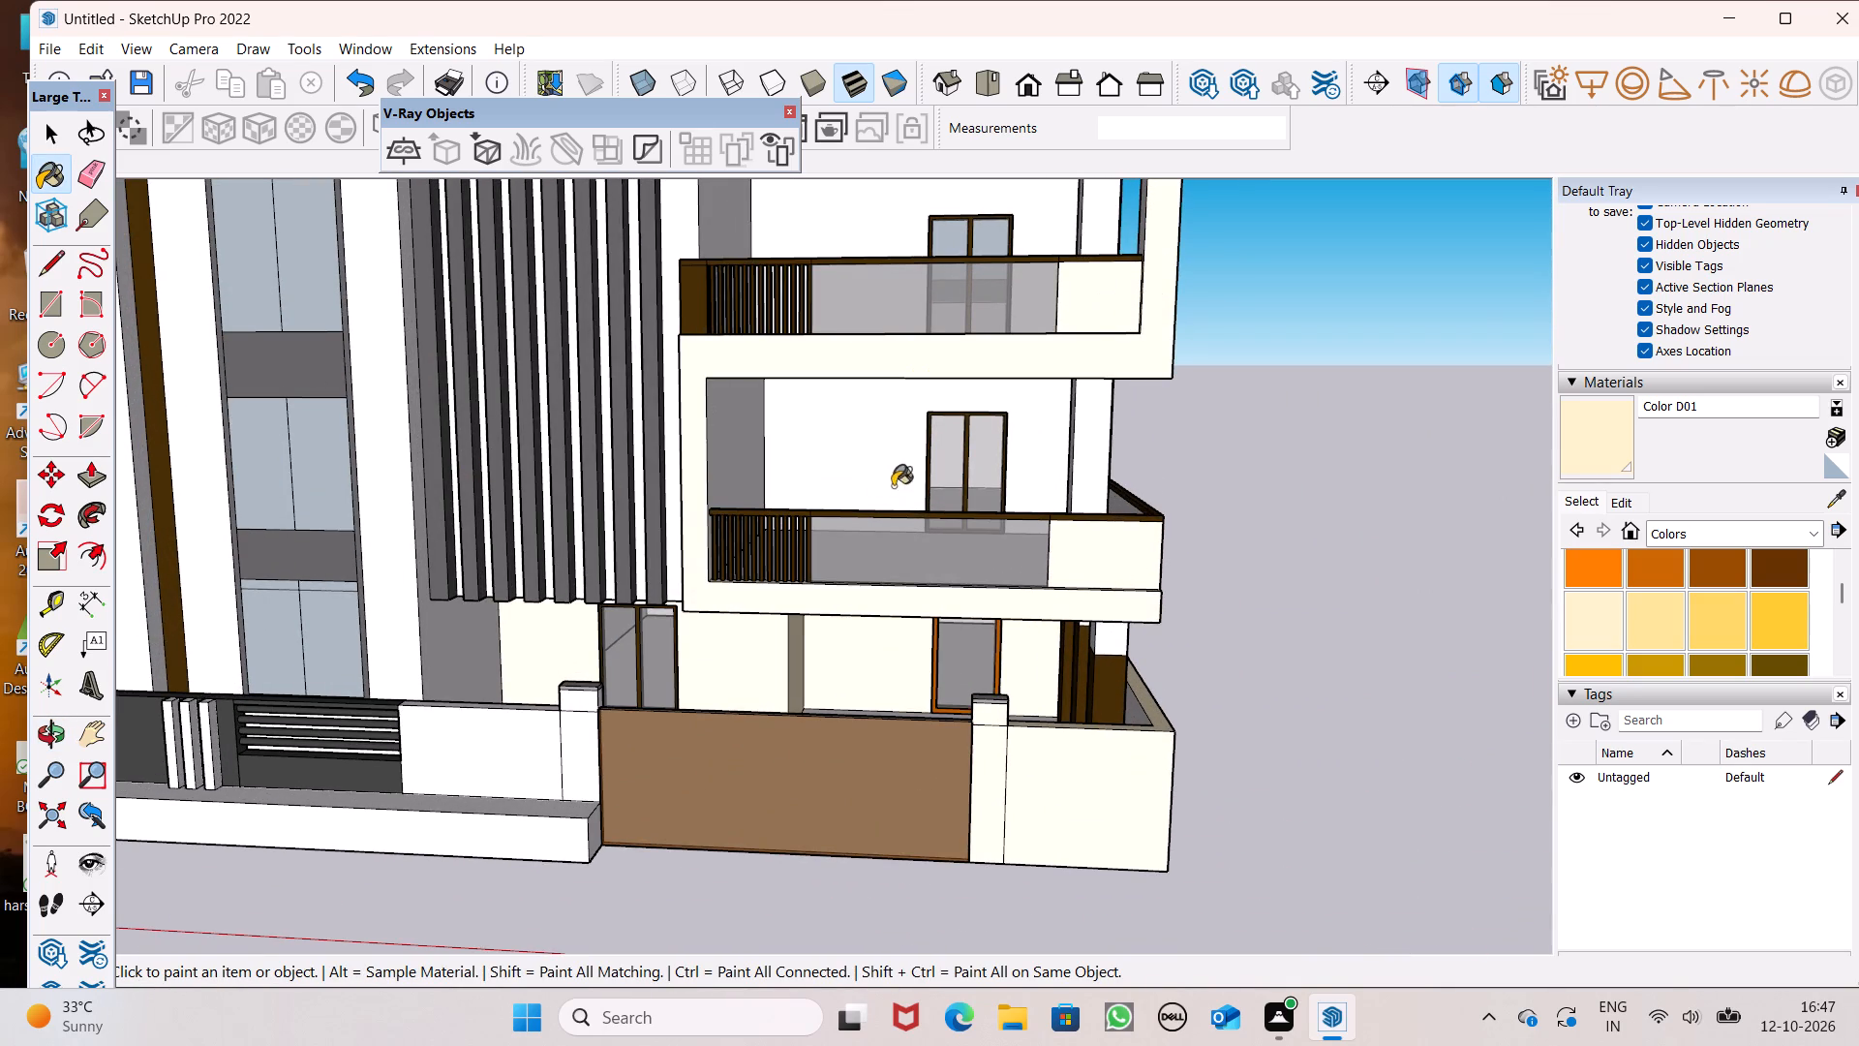
Paint the back wall and inner side wall of the second-floor balcony with Color D01.
scroll(896, 497, down, 6)
scroll(914, 644, down, 3)
scroll(848, 403, up, 9)
click(867, 398)
click(777, 424)
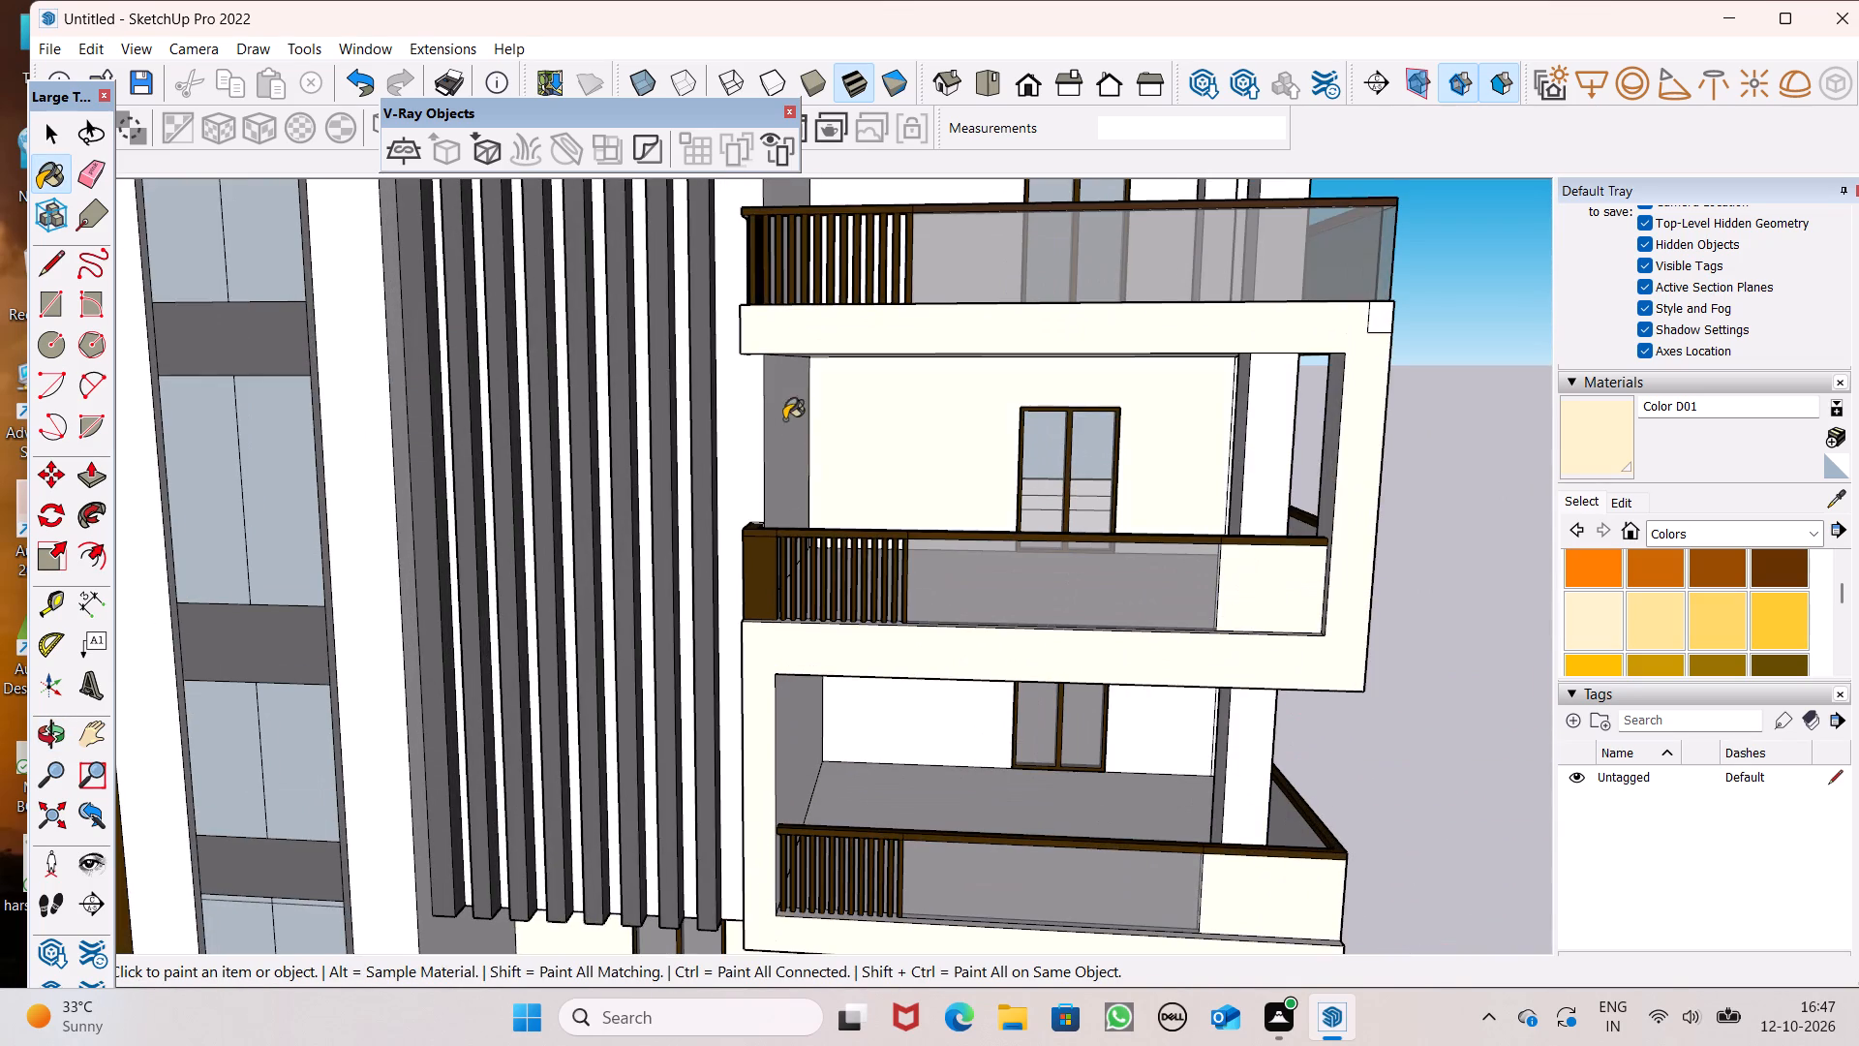
Paint the top balcony's floor and back wall with Color D01.
scroll(843, 458, up, 1)
middle_drag(843, 463, 518, 713)
click(870, 388)
scroll(873, 385, up, 1)
middle_drag(873, 385, 1024, 284)
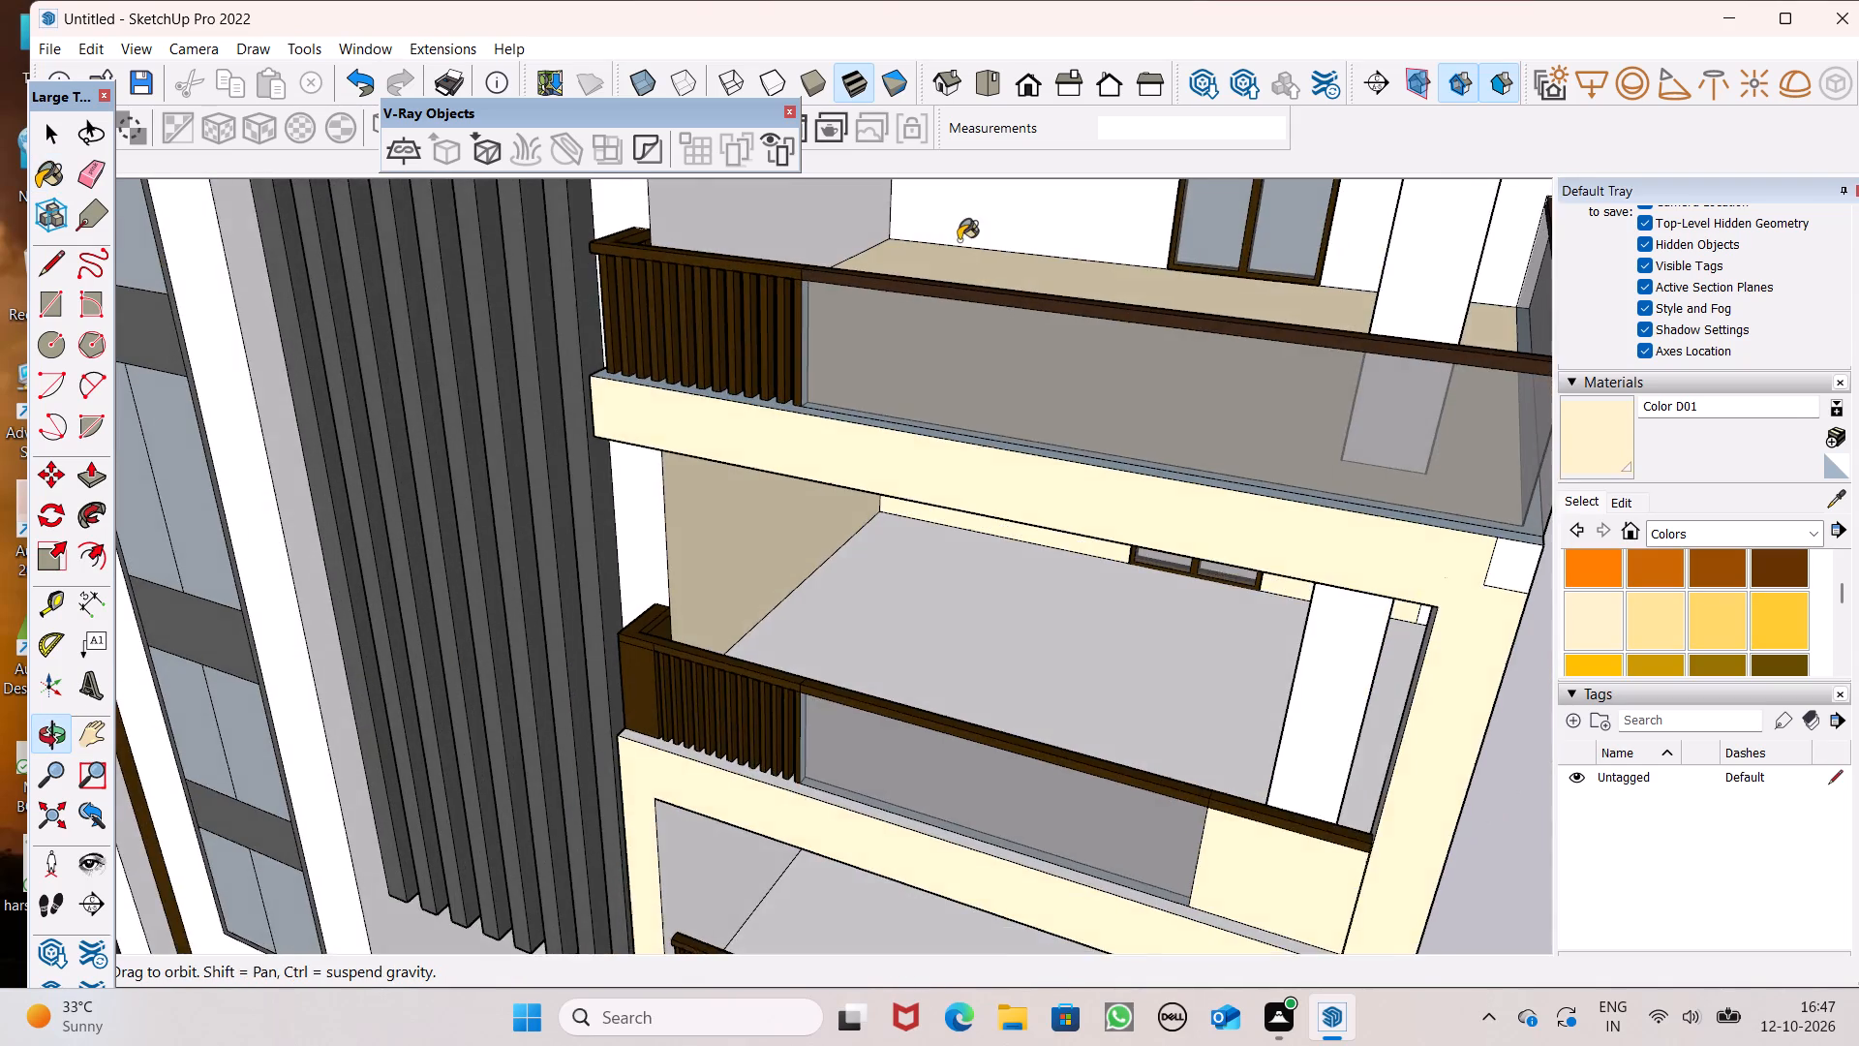
scroll(896, 446, down, 4)
scroll(1028, 258, up, 4)
click(947, 275)
drag(389, 263, 405, 270)
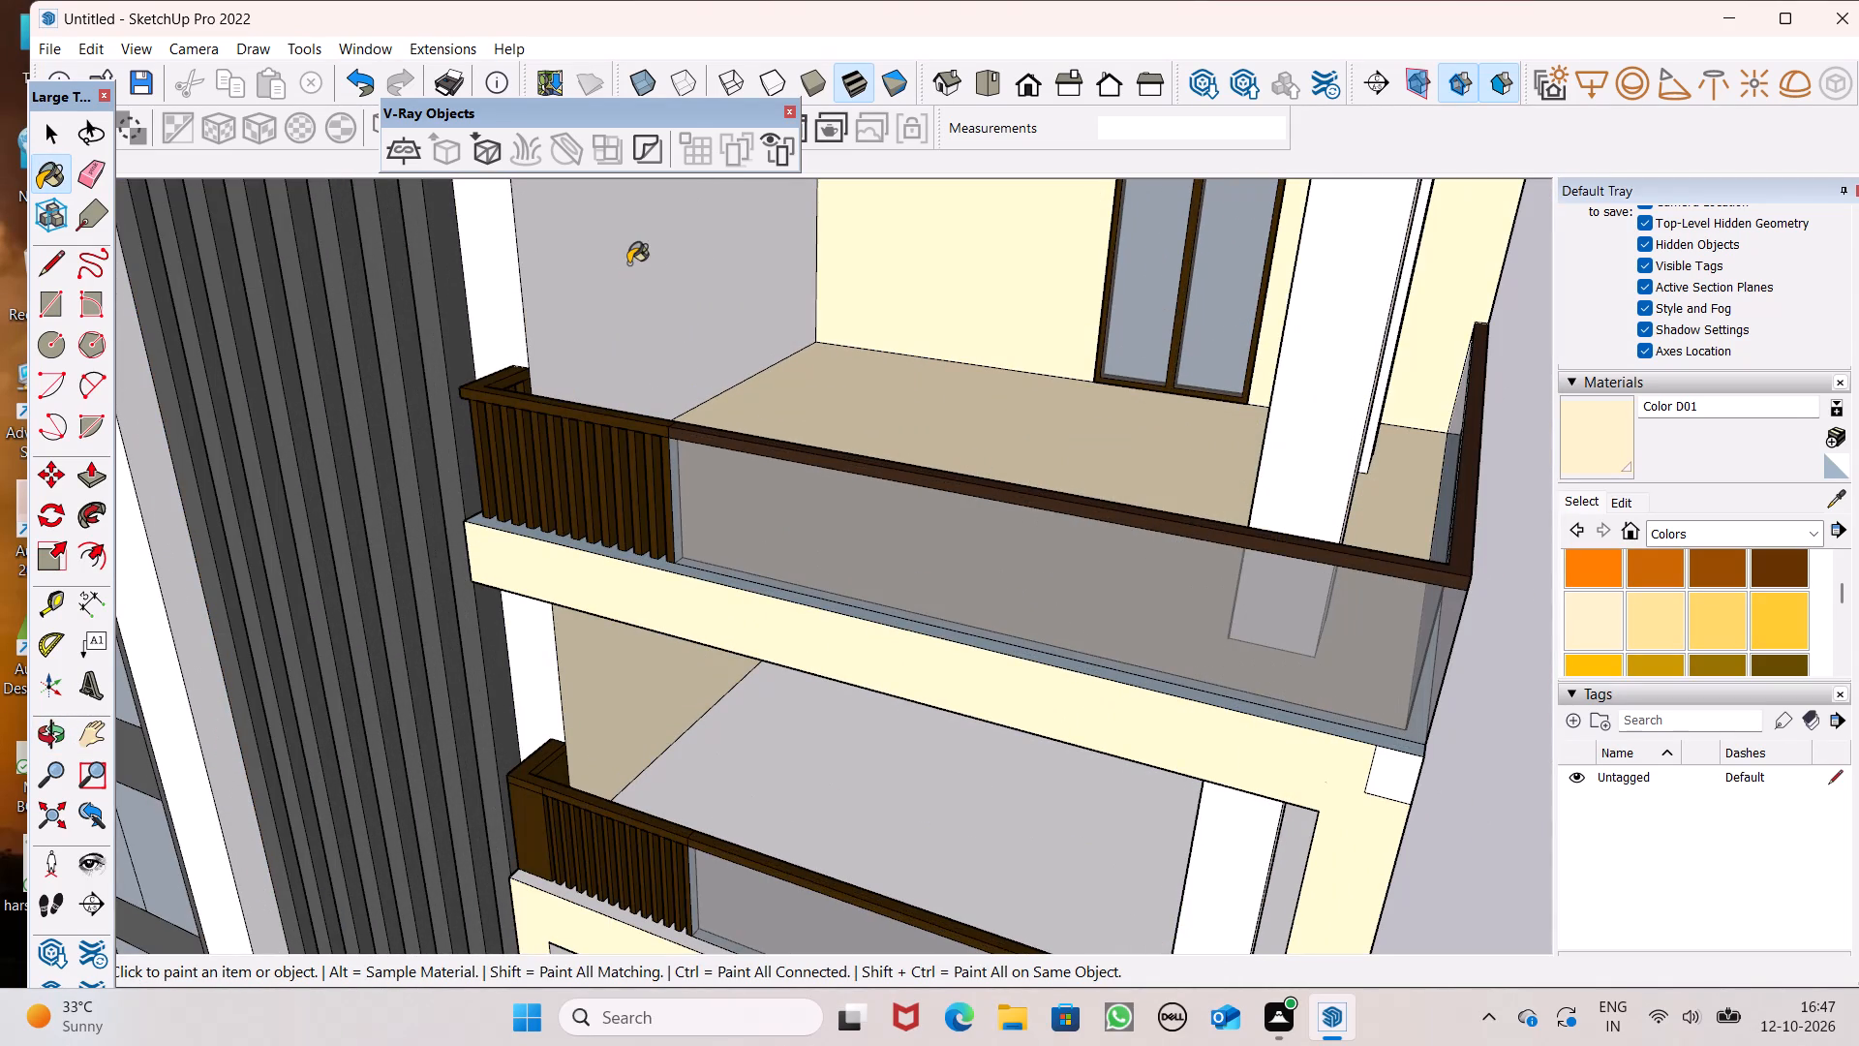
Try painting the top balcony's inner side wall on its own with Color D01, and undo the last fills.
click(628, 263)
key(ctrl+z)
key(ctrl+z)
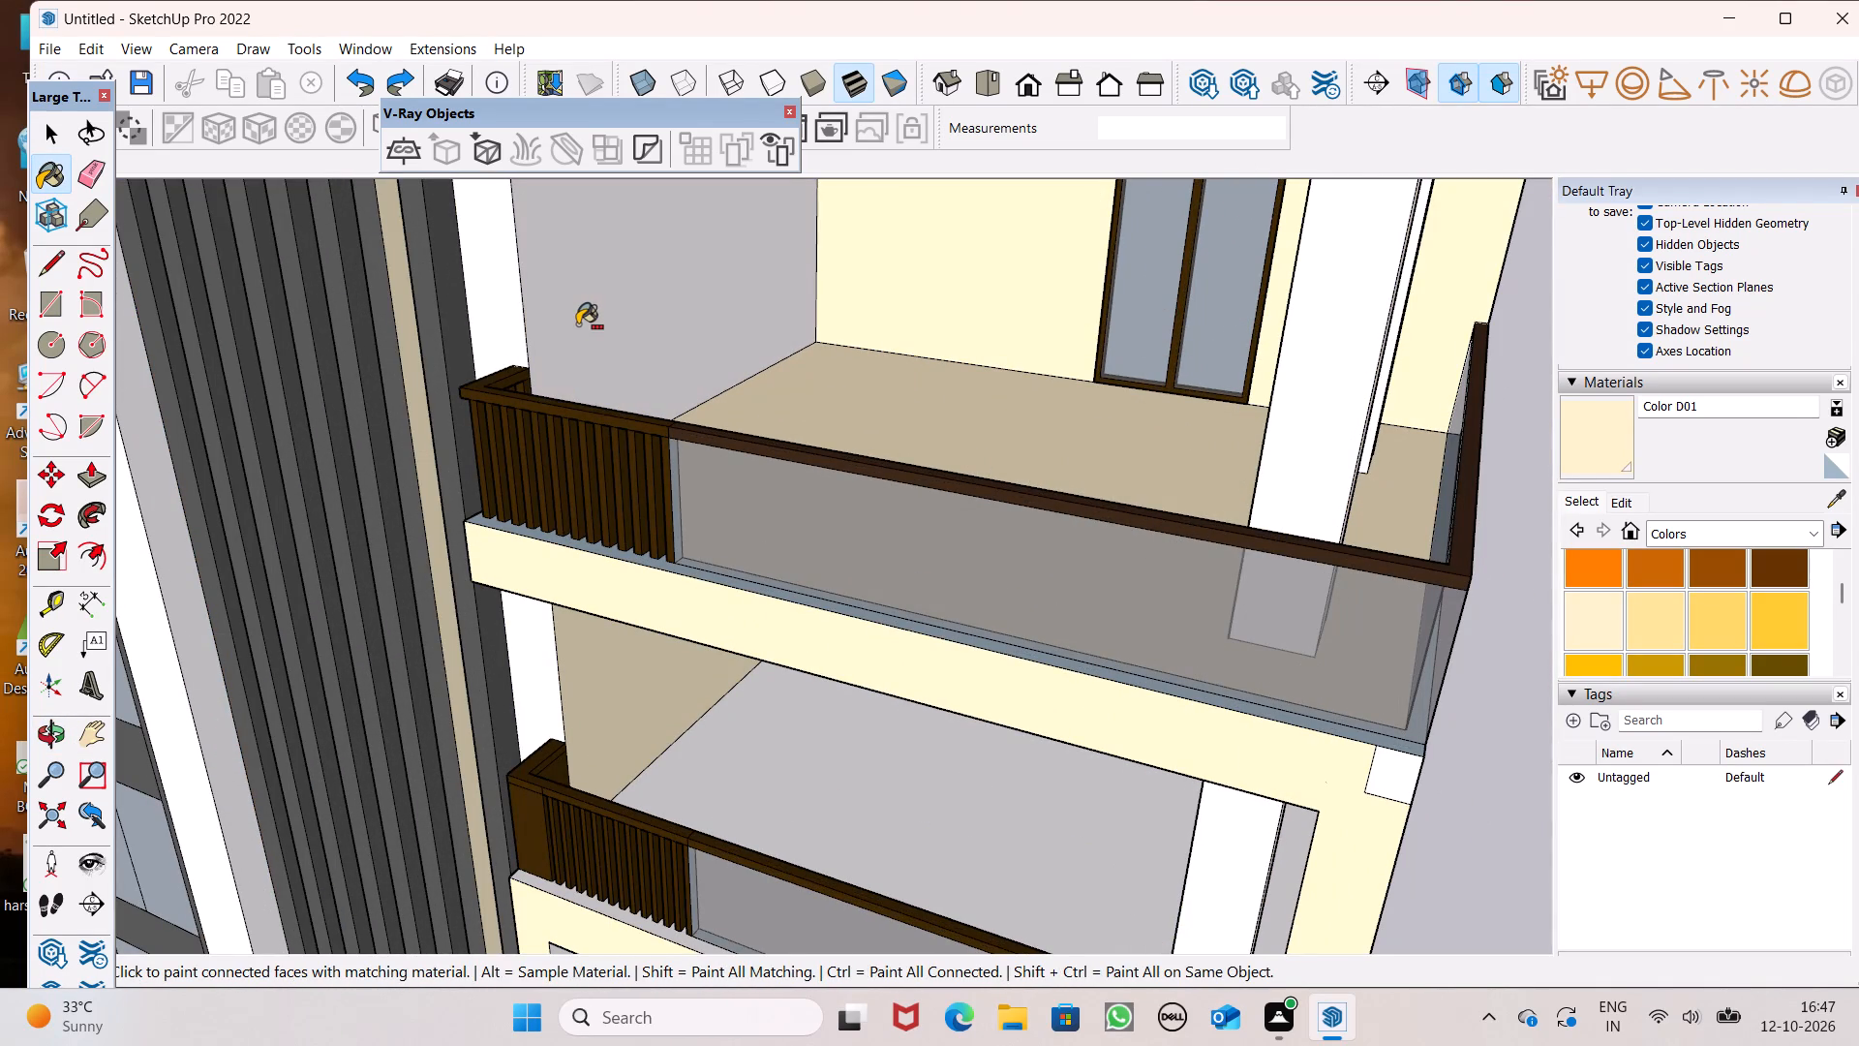
Paint all connected matching faces of the building with Color D01, starting from the top balcony's inner side wall.
click(580, 325)
scroll(602, 385, down, 4)
scroll(725, 446, down, 6)
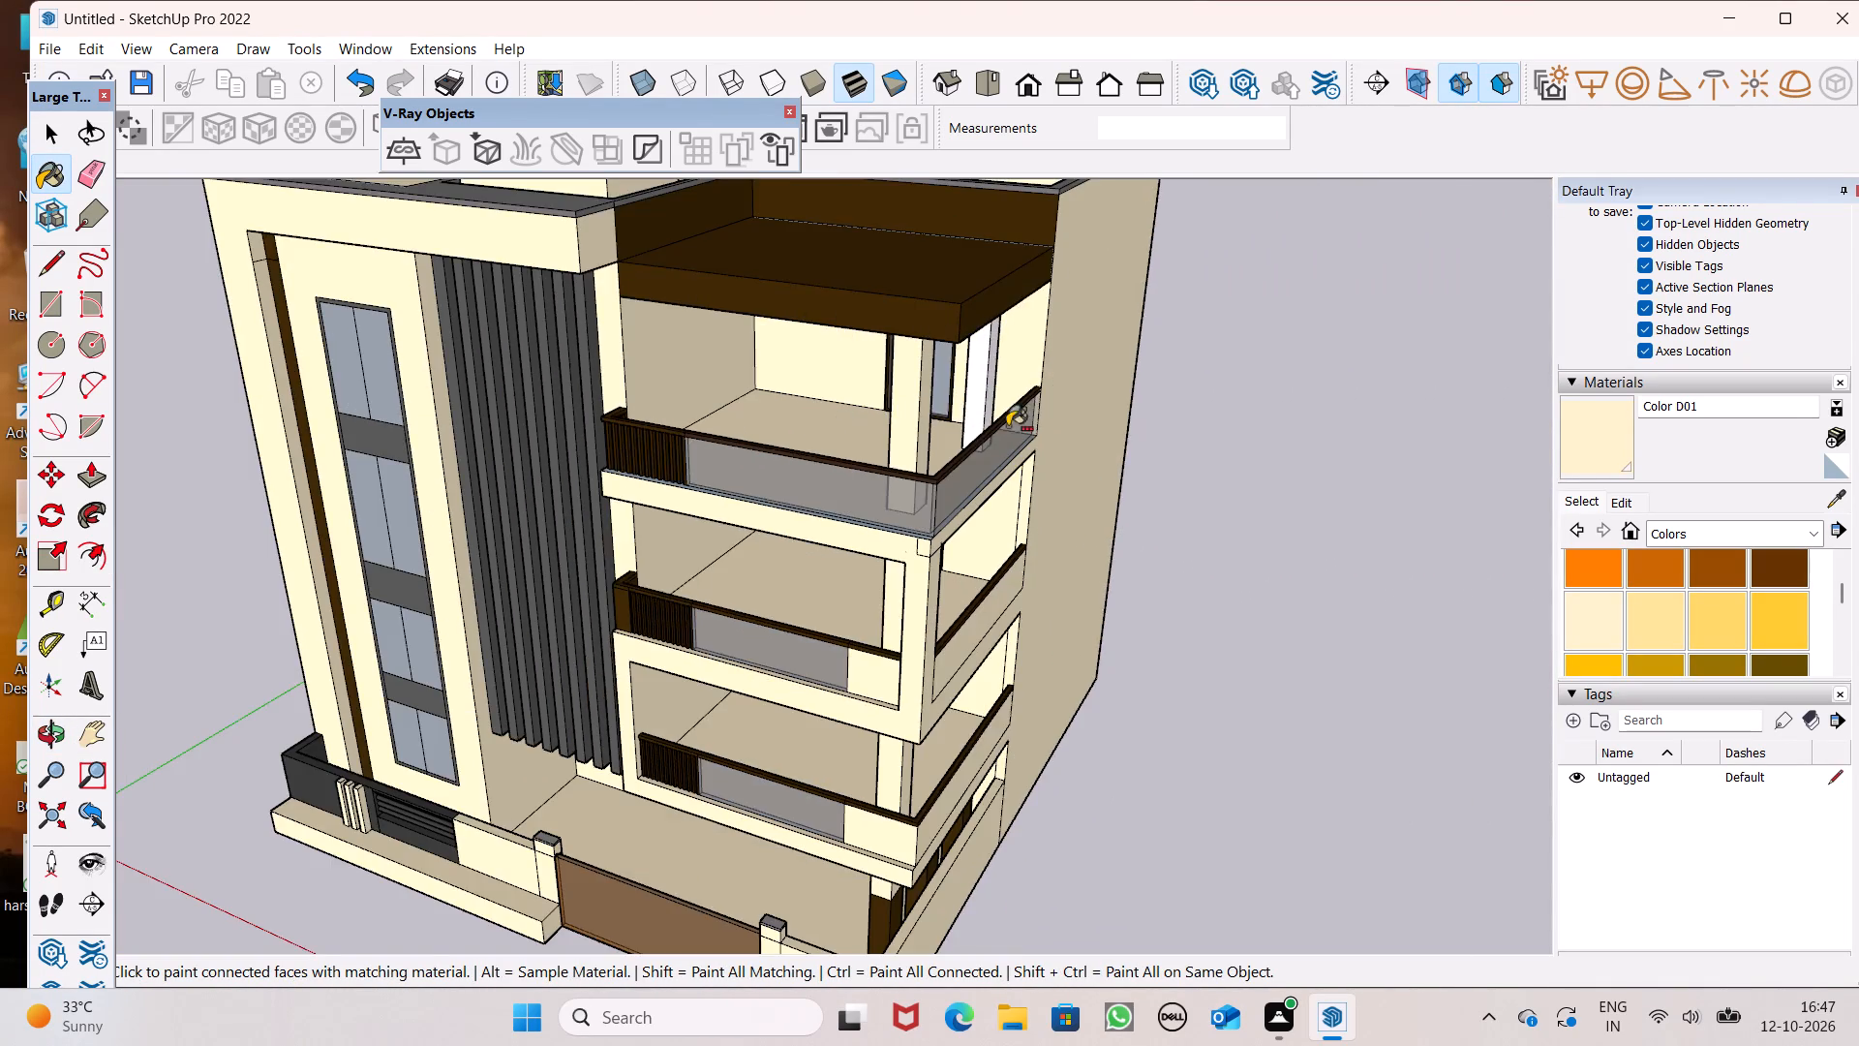
Paint the remaining white column on the open side of the top balcony with Color D01.
middle_drag(1003, 436, 836, 415)
scroll(985, 367, up, 7)
click(961, 392)
Examine the painted building from the balconies, front, sides, roof and underside for missed faces.
middle_drag(977, 405, 758, 505)
scroll(758, 505, up, 1)
middle_drag(758, 505, 1112, 308)
scroll(730, 400, down, 3)
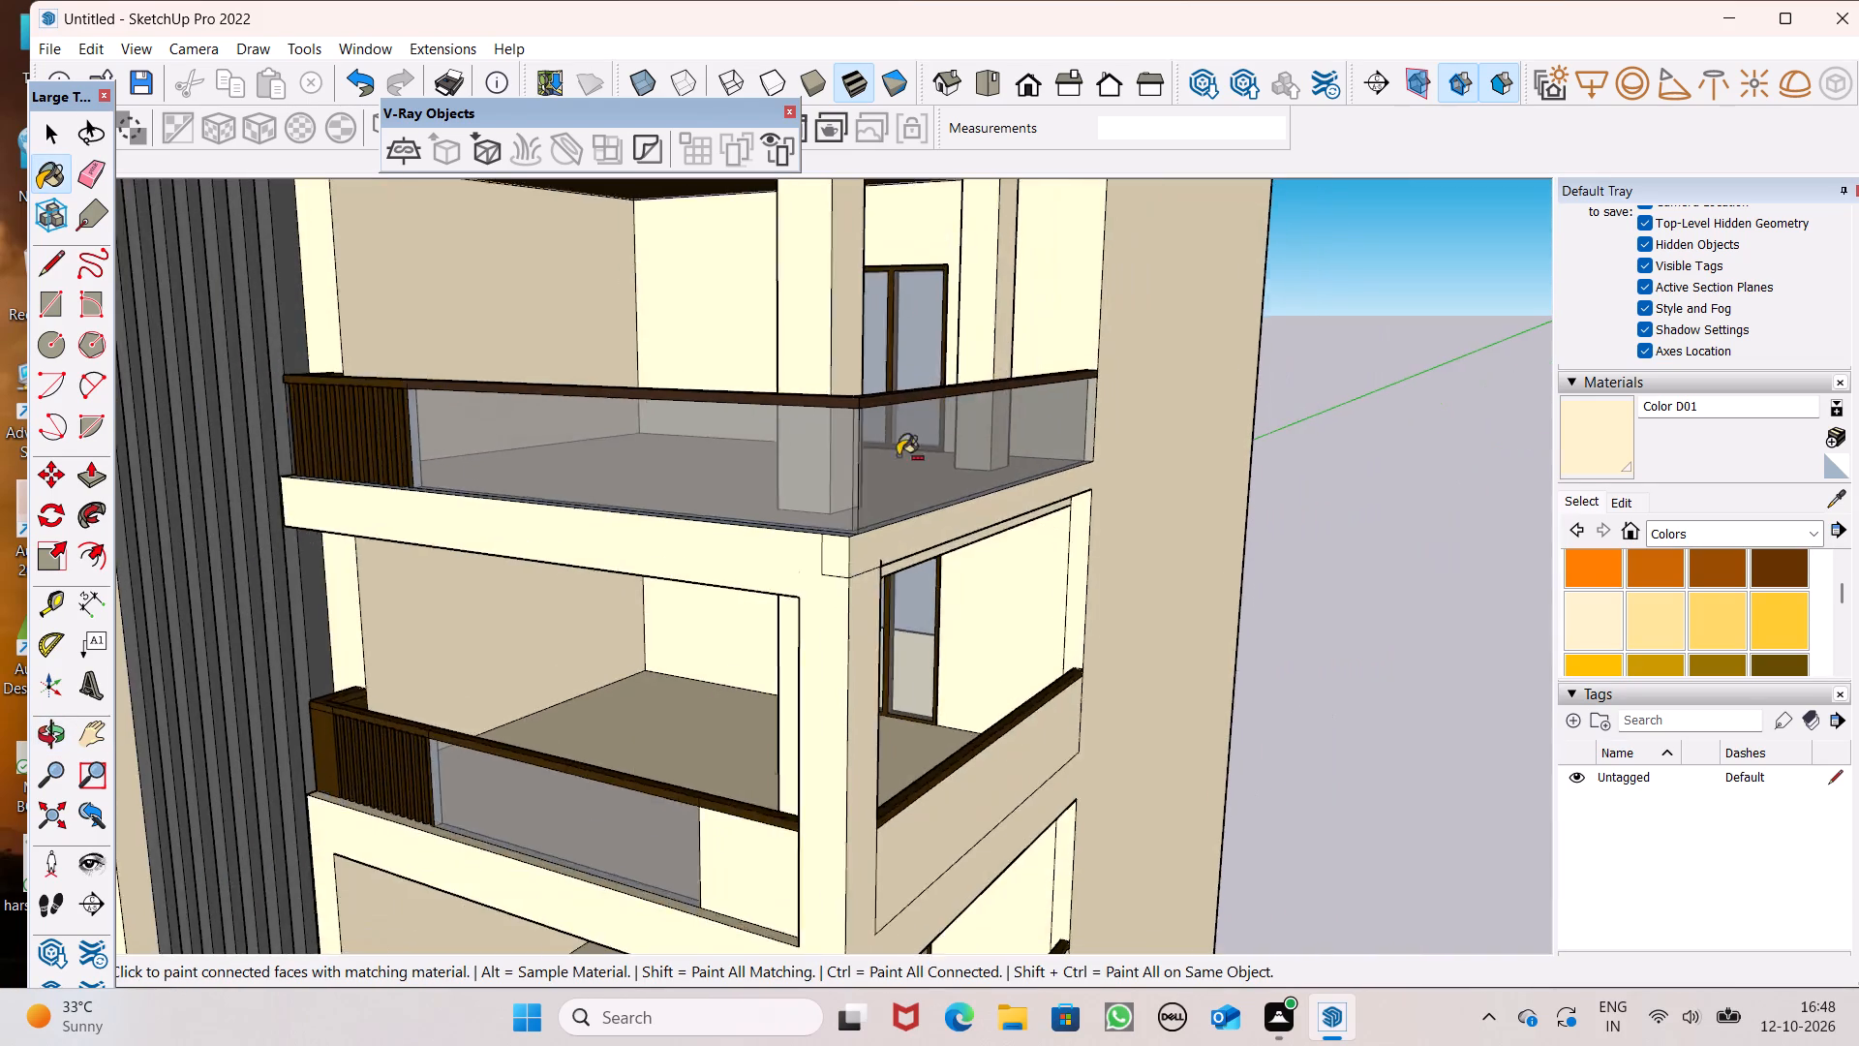
scroll(900, 456, down, 14)
middle_drag(1013, 676, 785, 505)
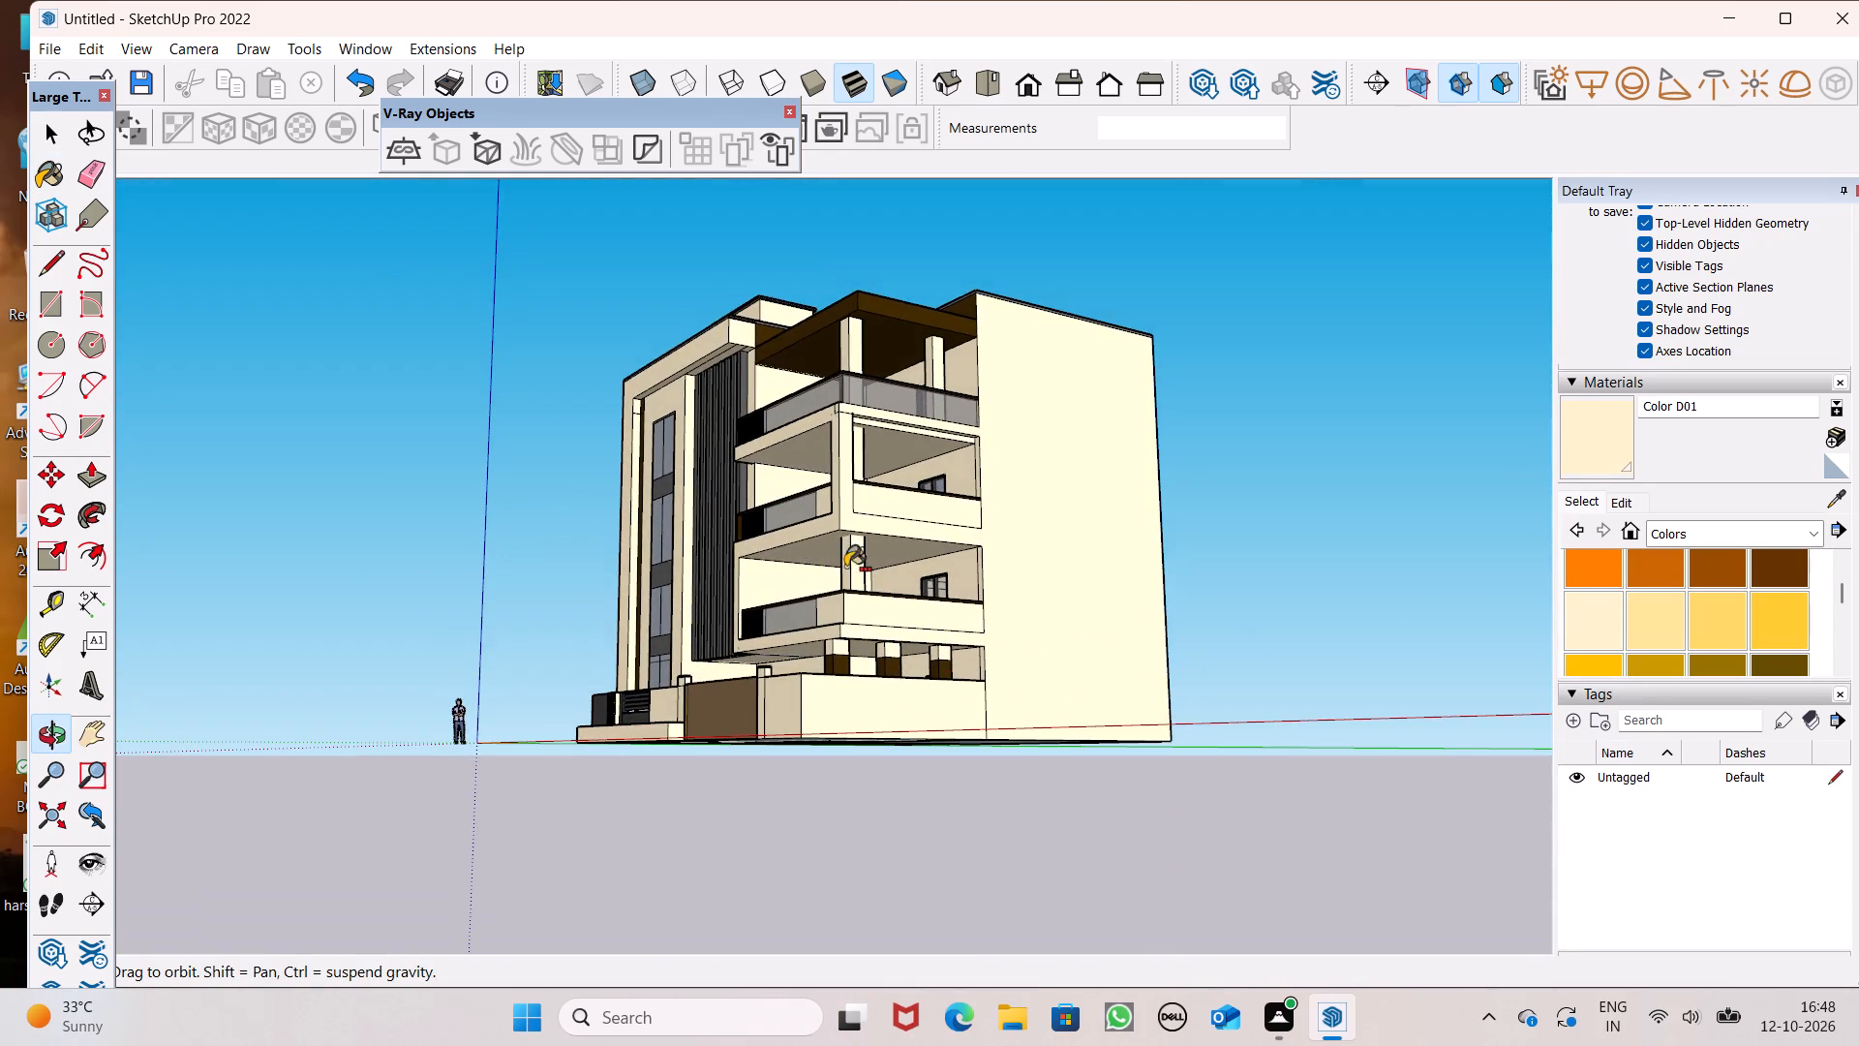
middle_drag(759, 711, 1366, 749)
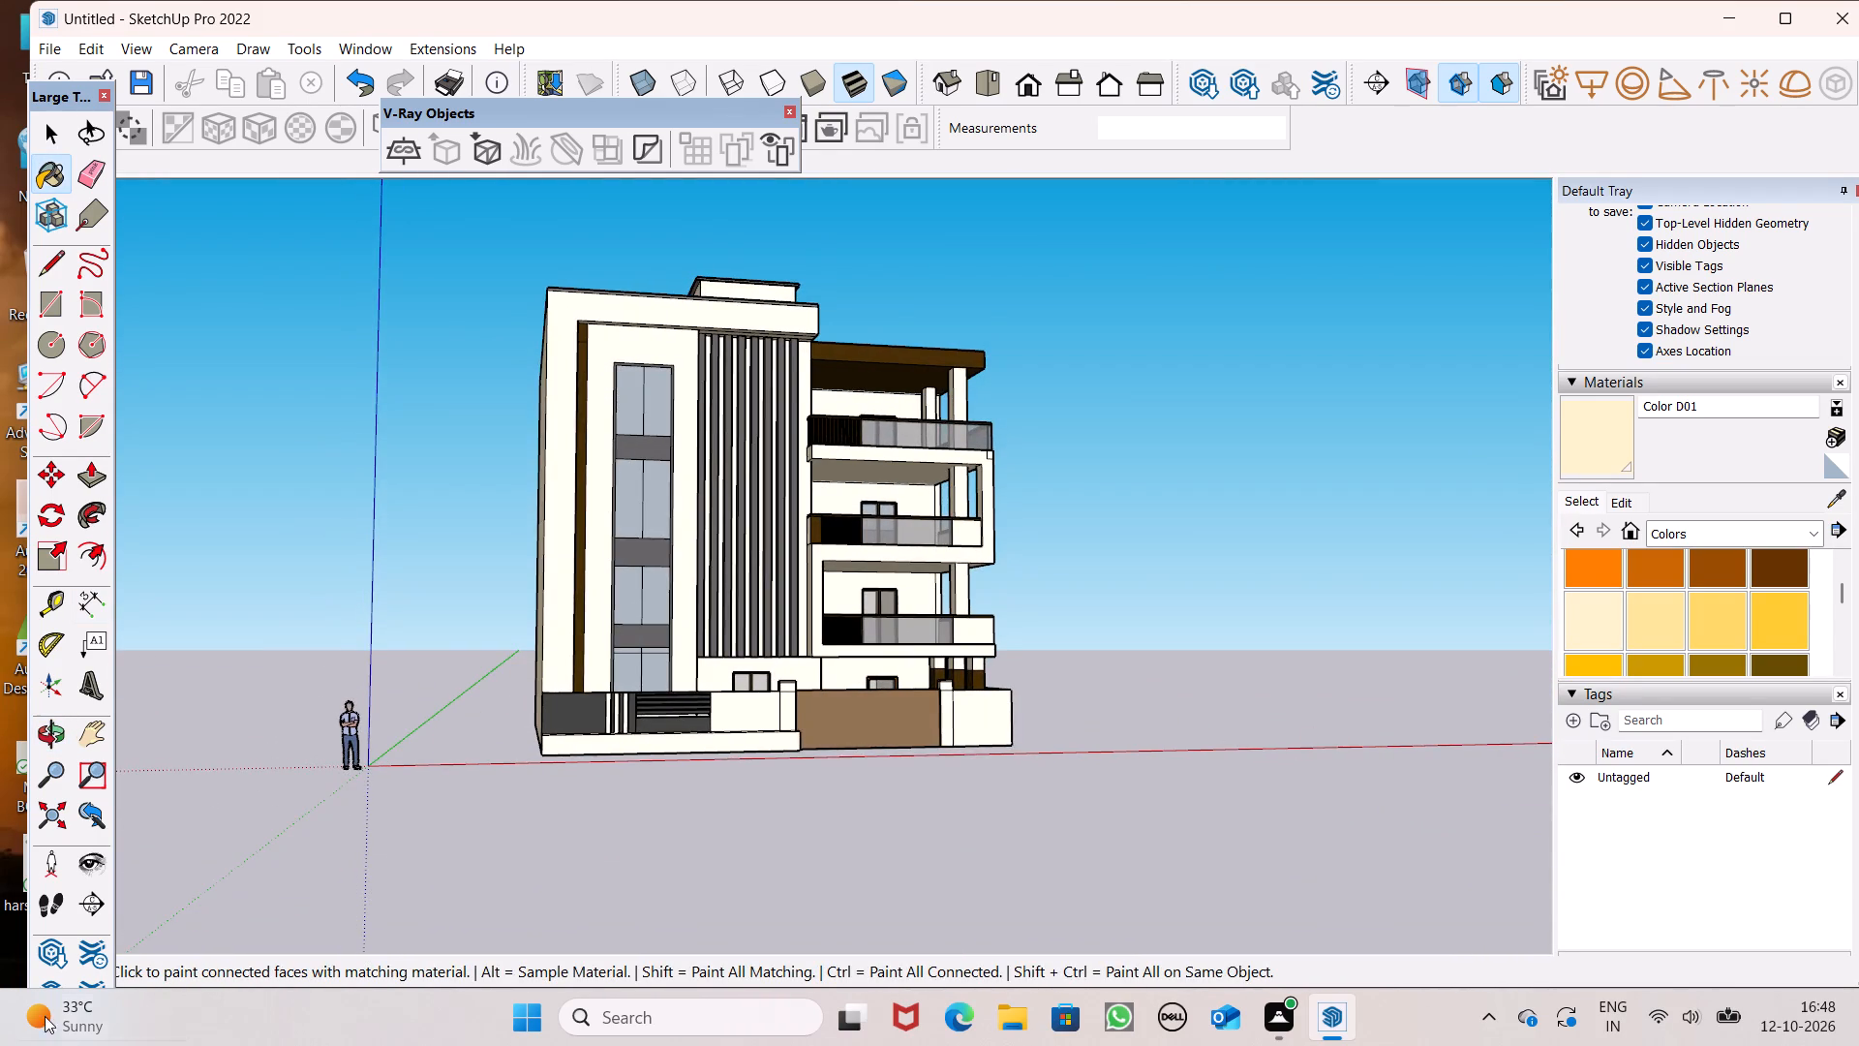
scroll(643, 804, up, 1)
scroll(1065, 553, down, 5)
middle_drag(954, 591, 1420, 1036)
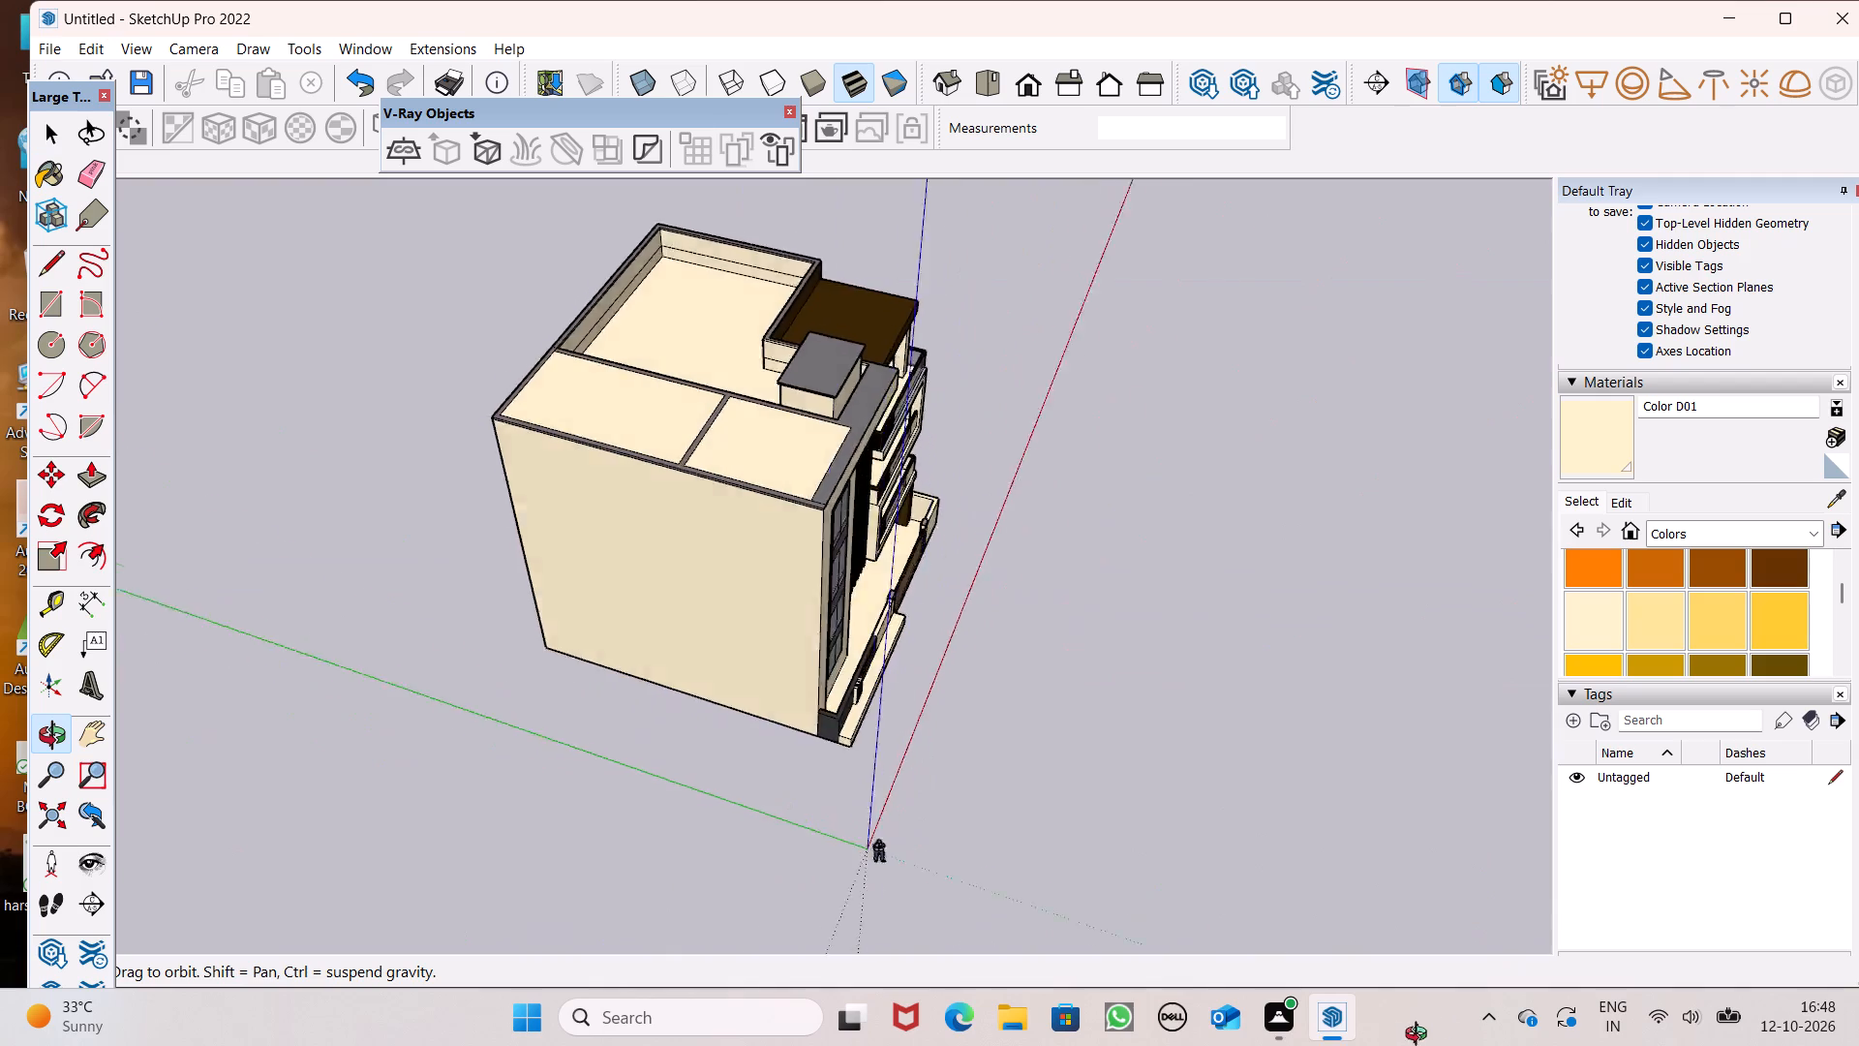
middle_drag(1420, 1036, 814, 295)
scroll(754, 729, up, 1)
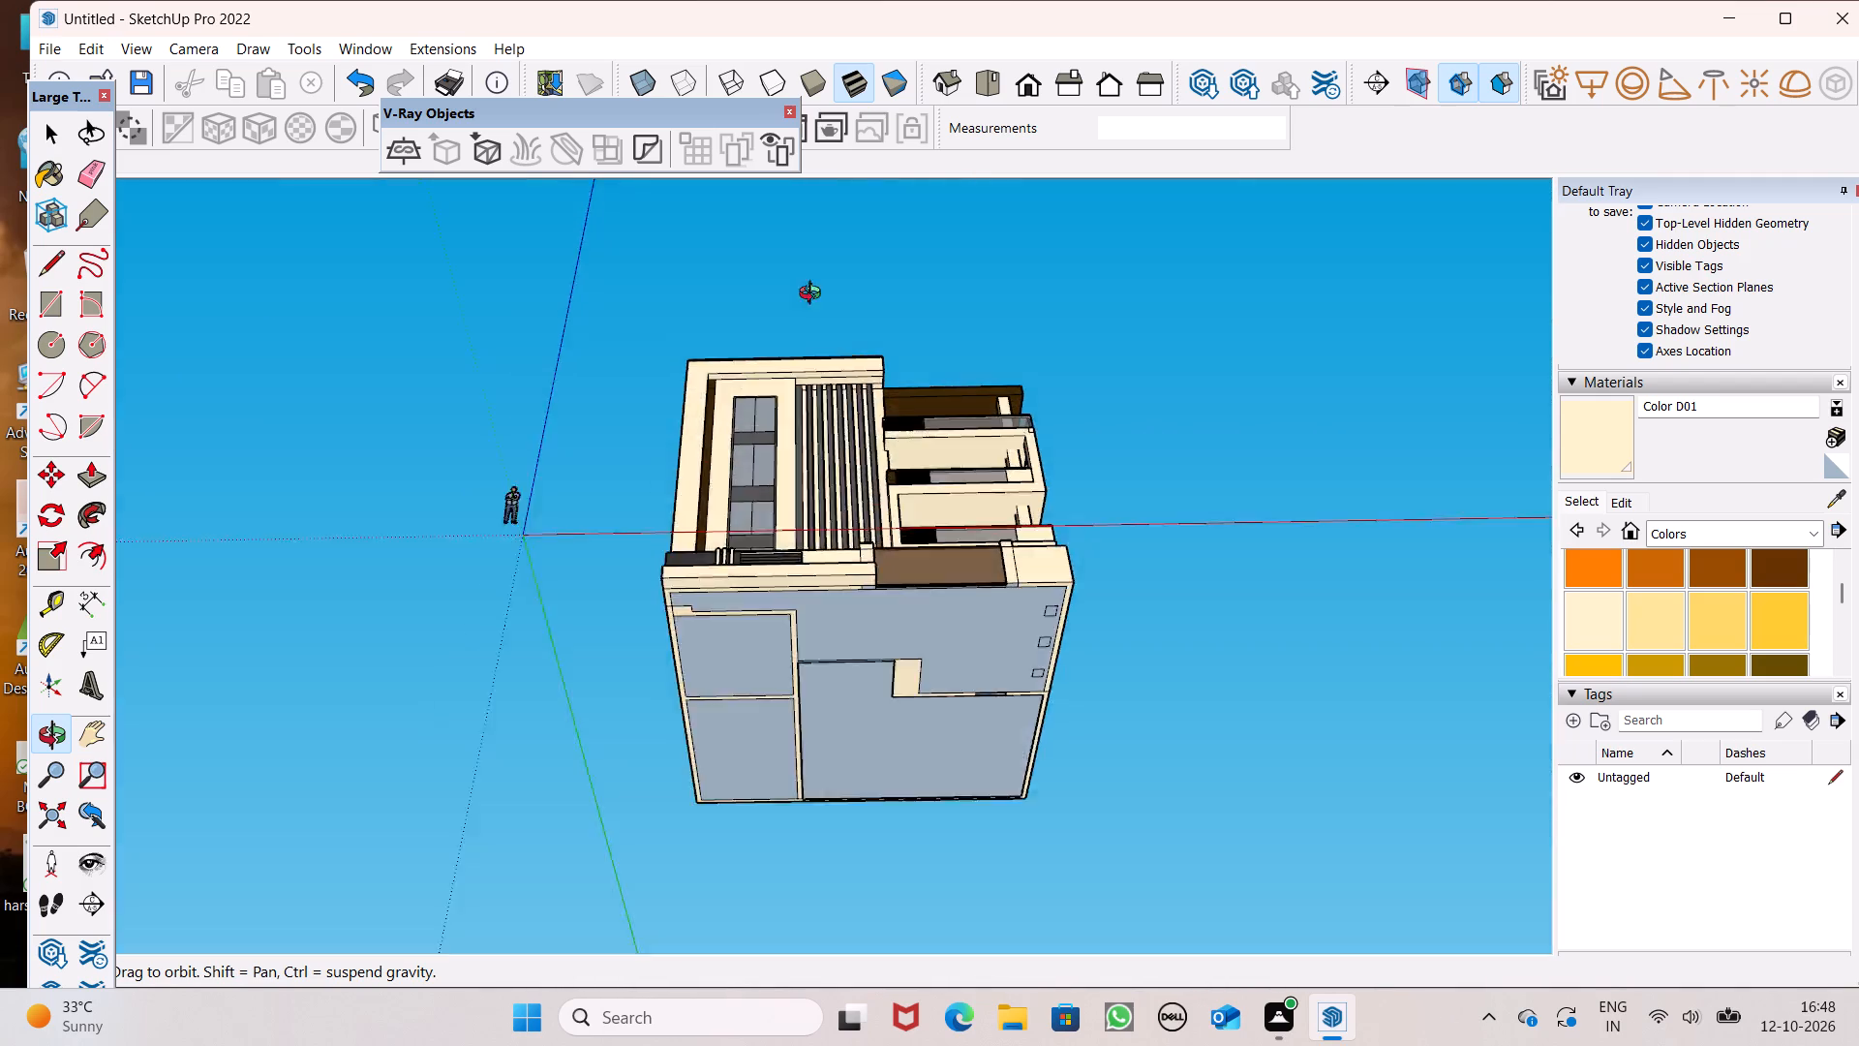
middle_drag(814, 295, 896, 938)
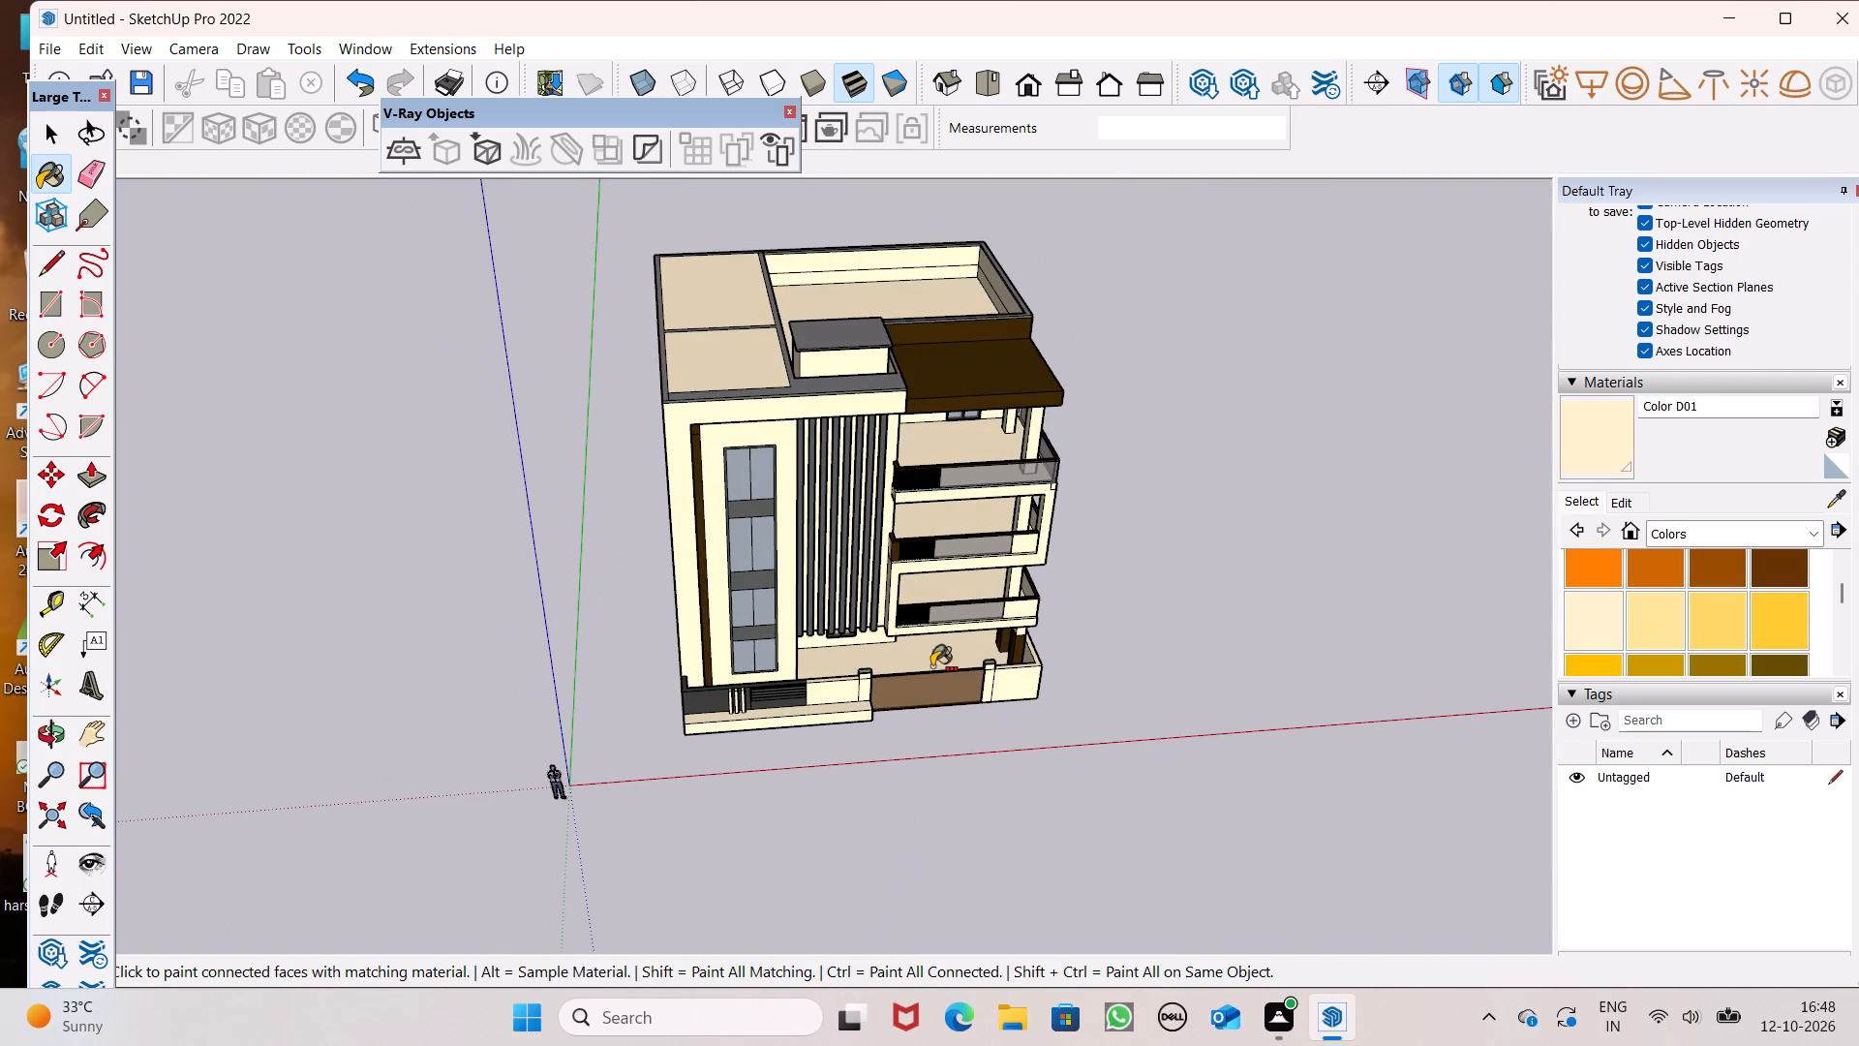
Examine the cream-painted building from the front, the open balcony side and above.
scroll(934, 667, up, 8)
scroll(929, 639, down, 6)
middle_drag(1298, 636, 809, 530)
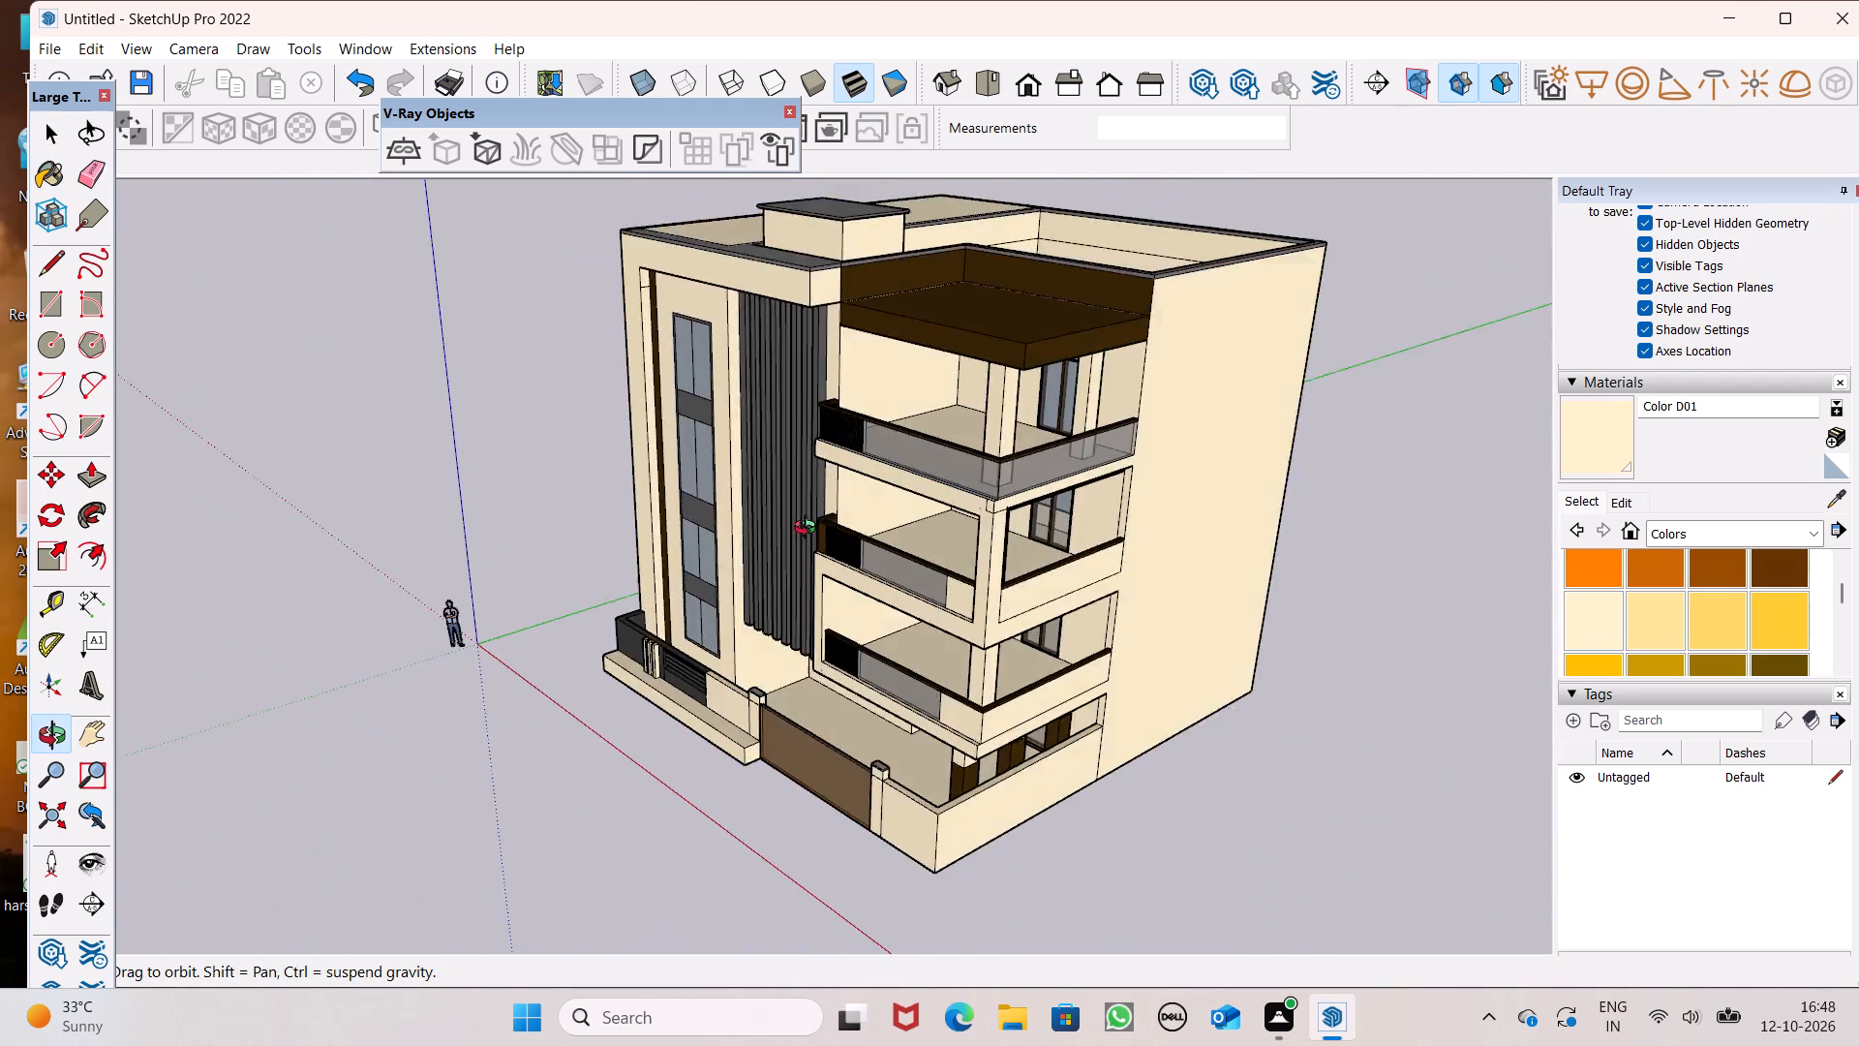
middle_drag(809, 530, 995, 349)
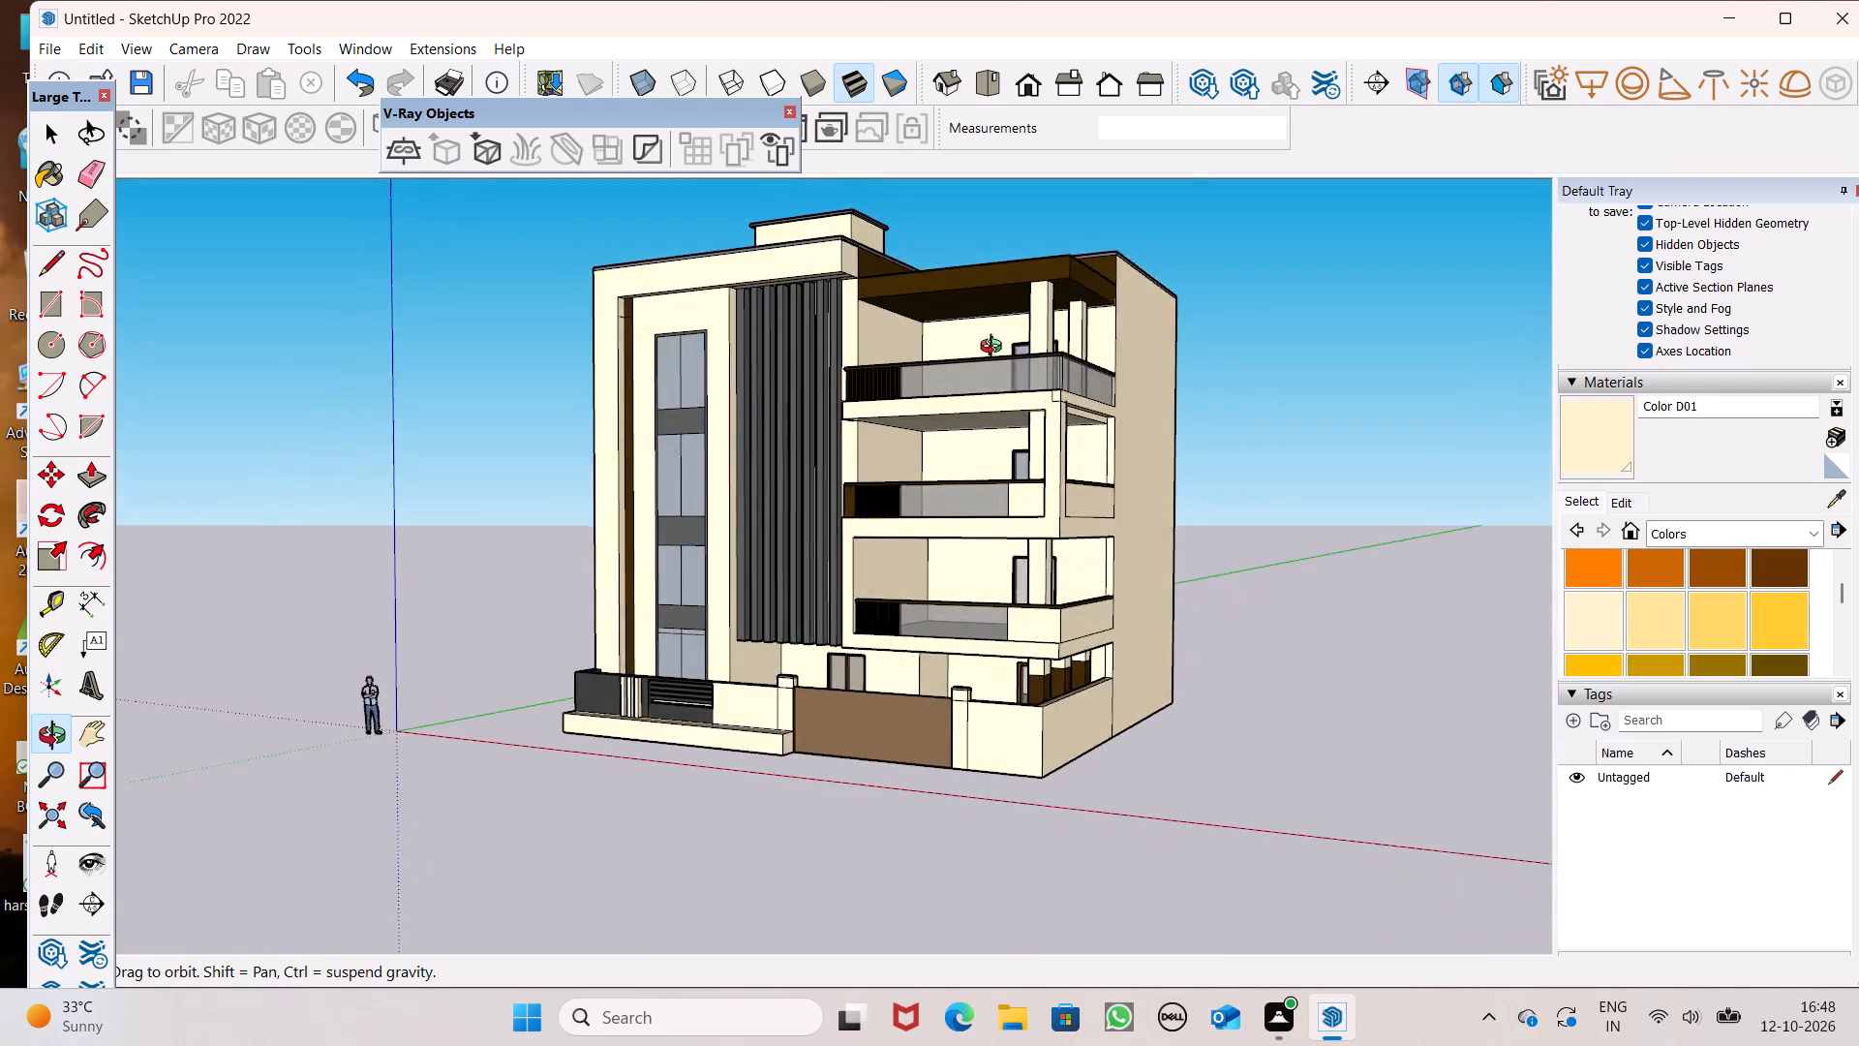
middle_drag(995, 349, 1002, 600)
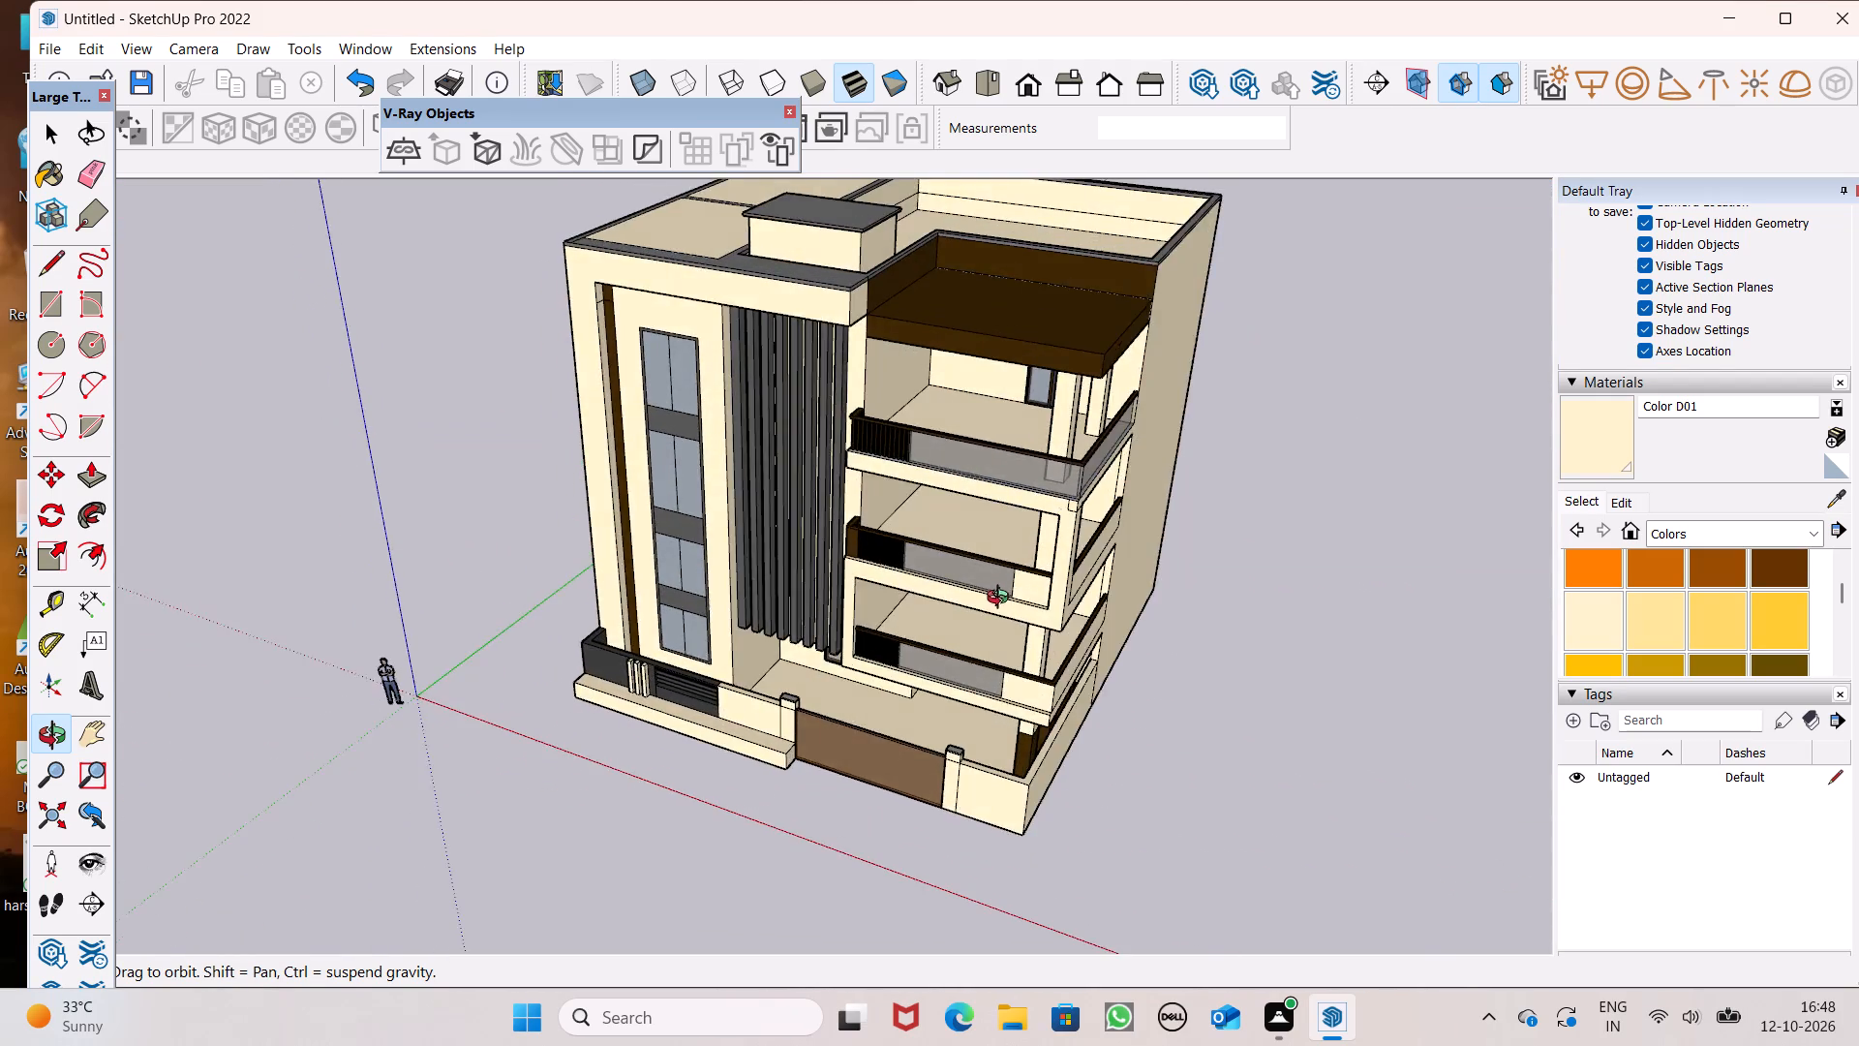
middle_drag(1002, 600, 1190, 709)
scroll(951, 921, up, 1)
key(space)
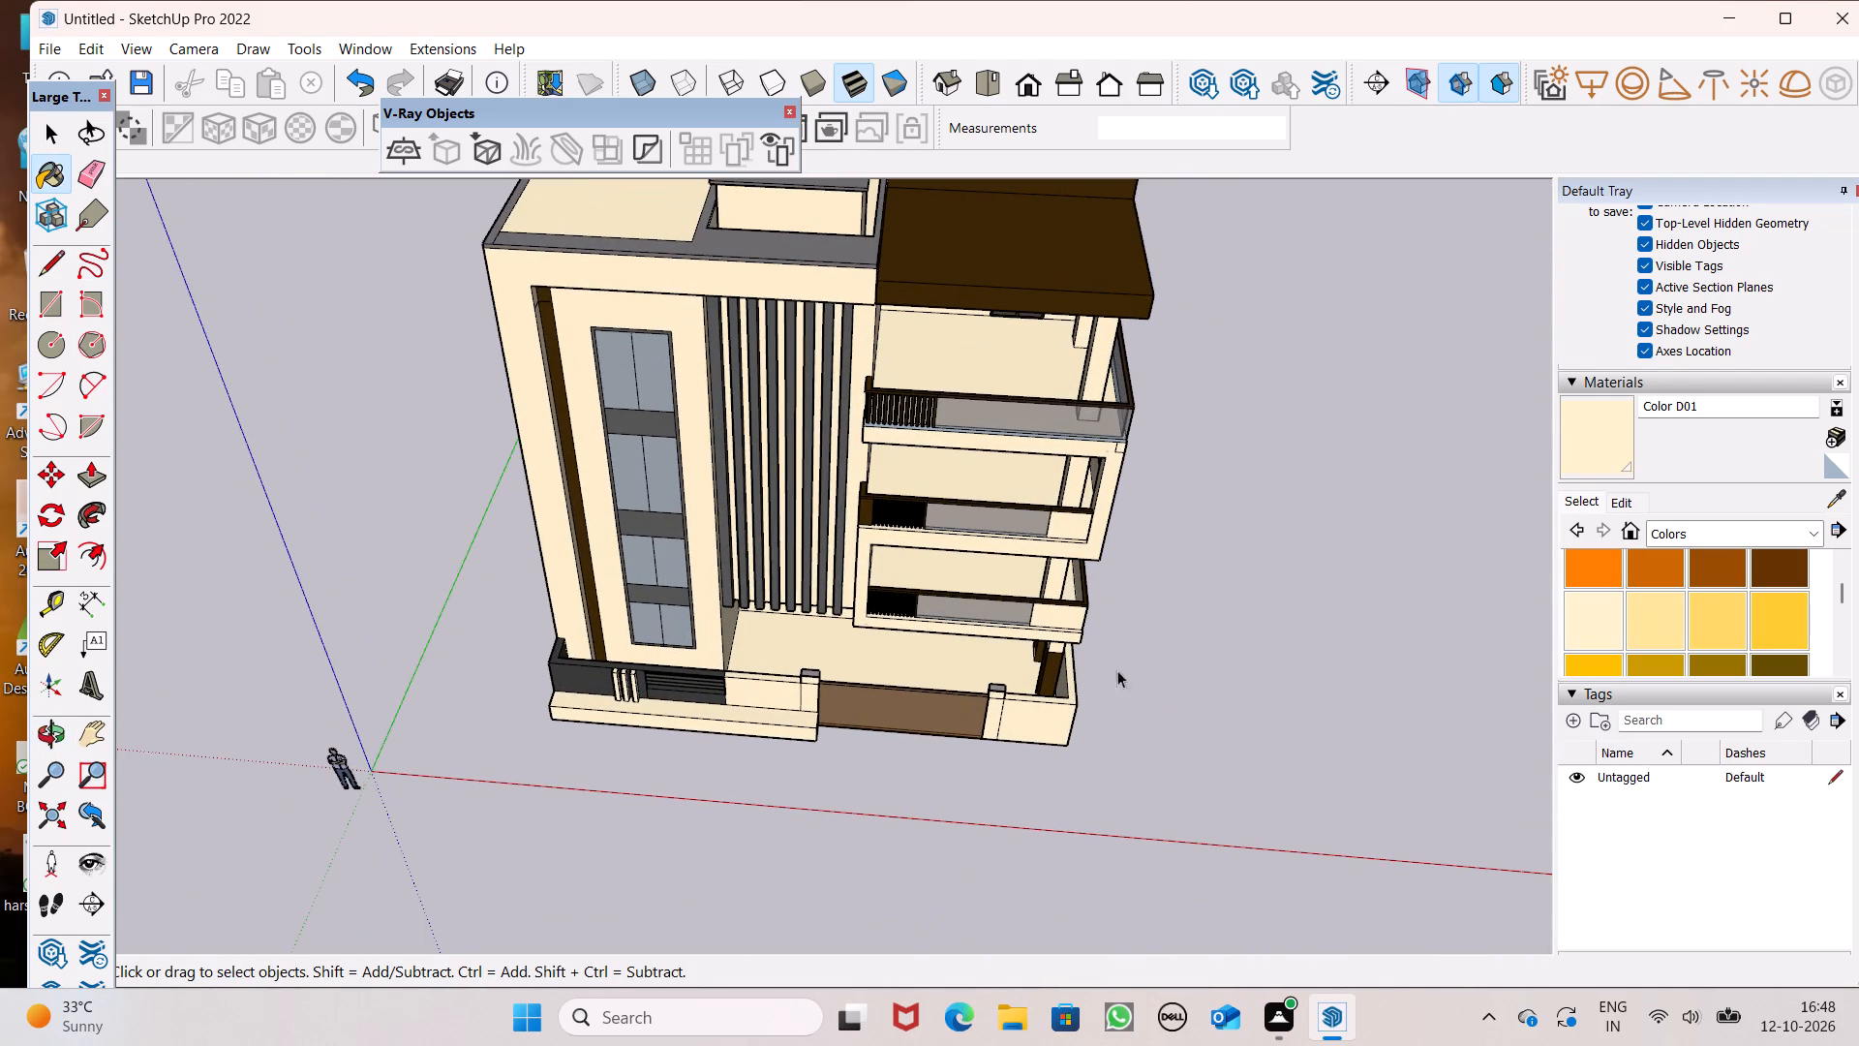
click(1036, 556)
click(1268, 662)
middle_drag(1201, 640, 1189, 475)
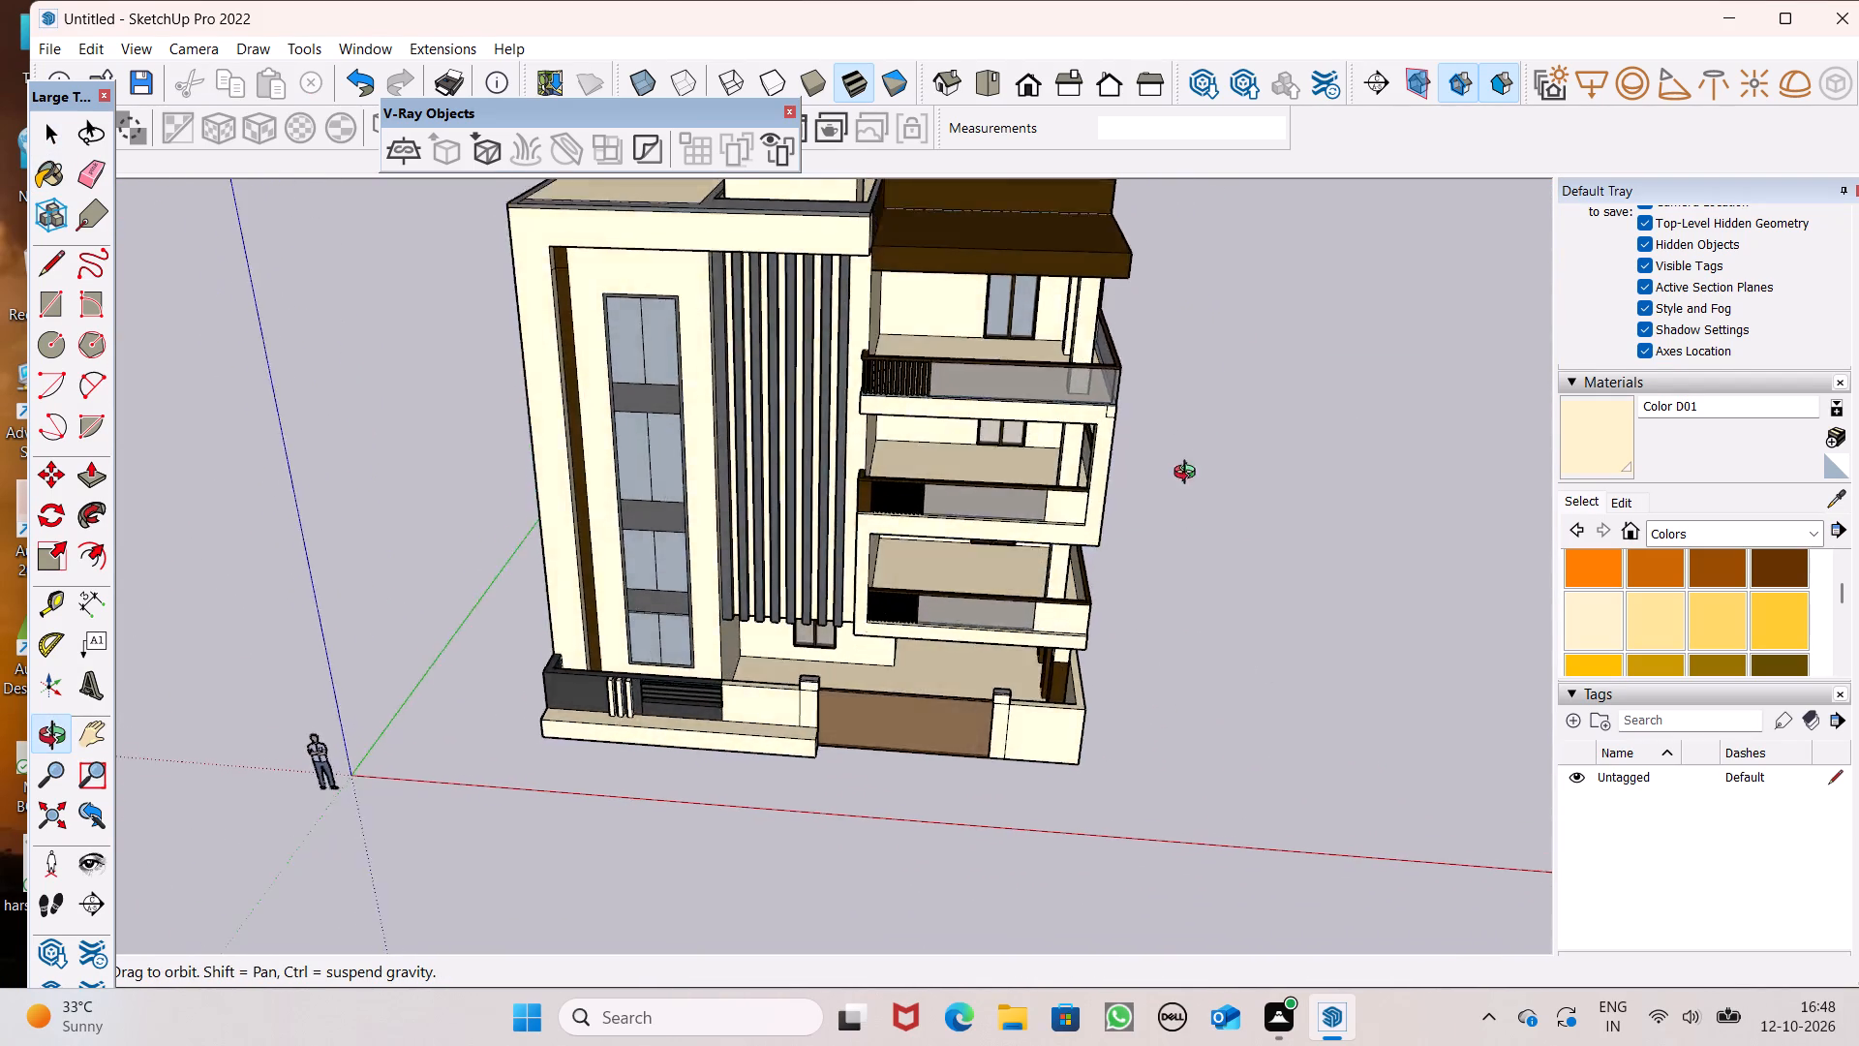
middle_drag(1189, 475, 1256, 410)
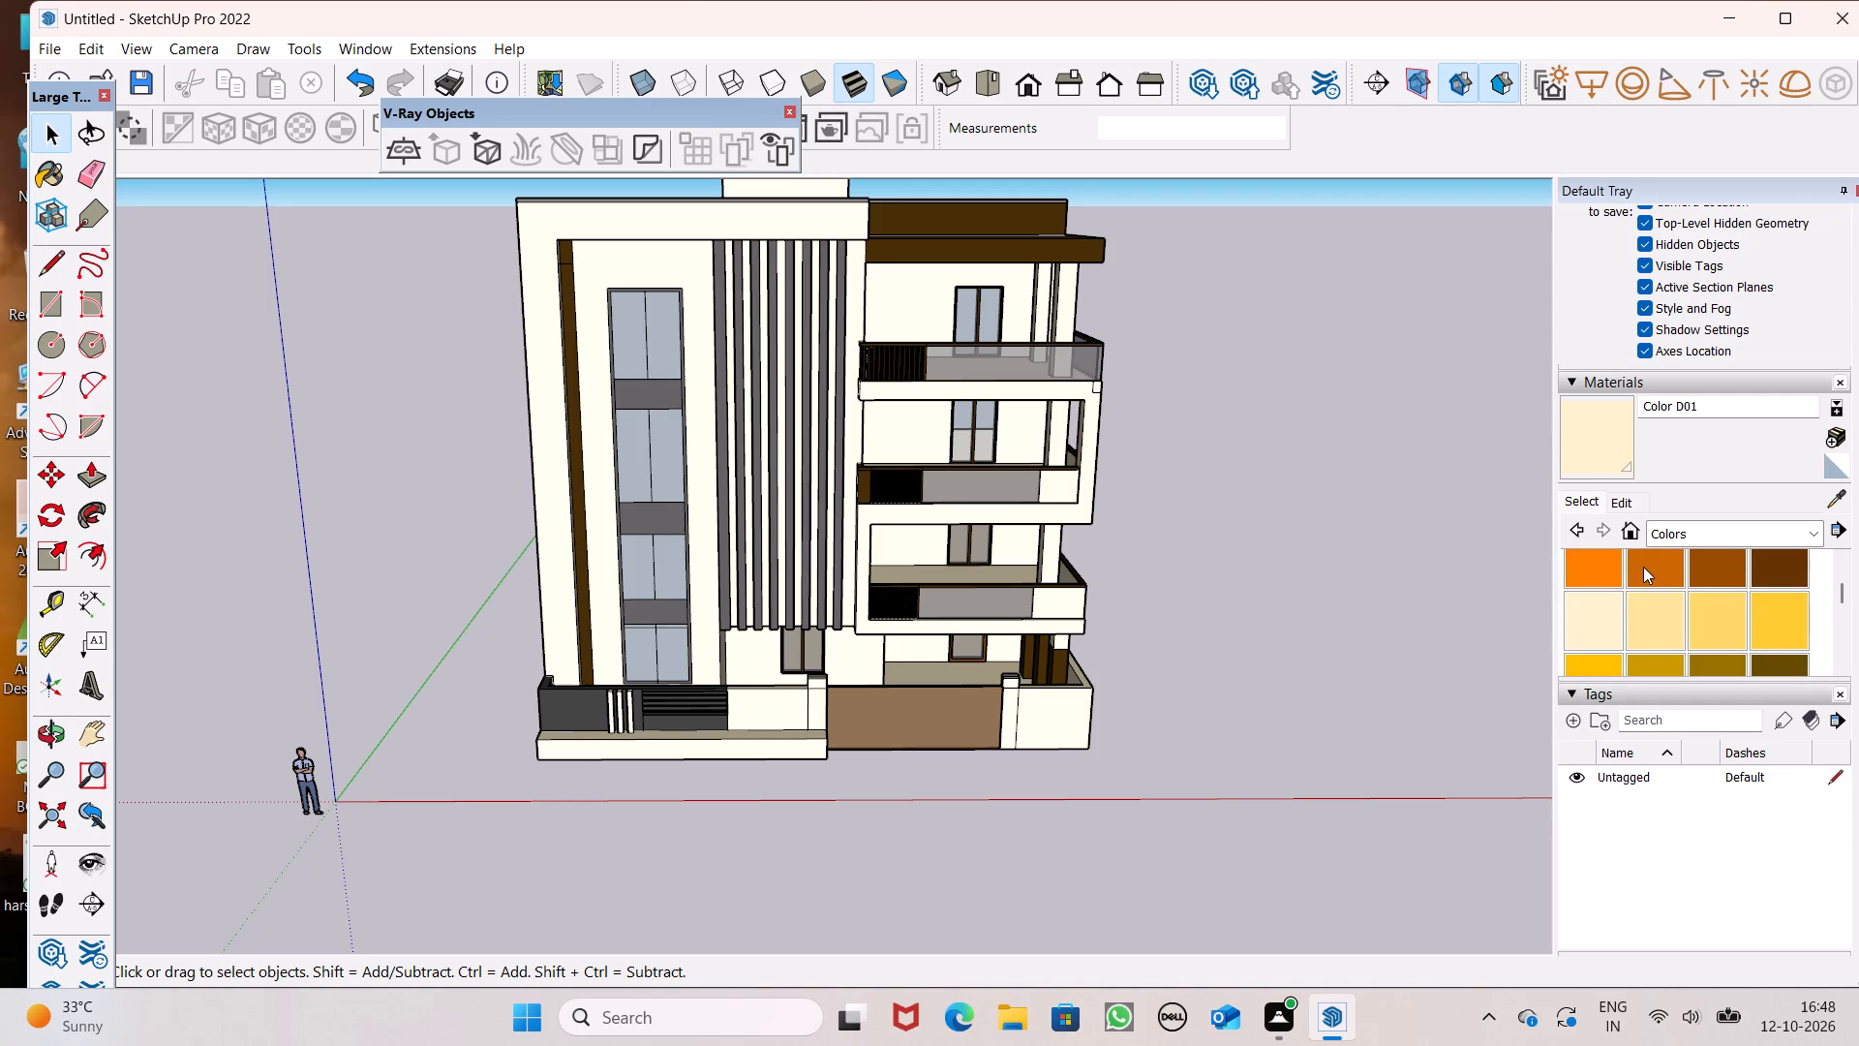
Paint the floors of the lowest, middle and top front balconies with Formica Speckled Grey from the Synthetic Surfaces collection.
click(1727, 528)
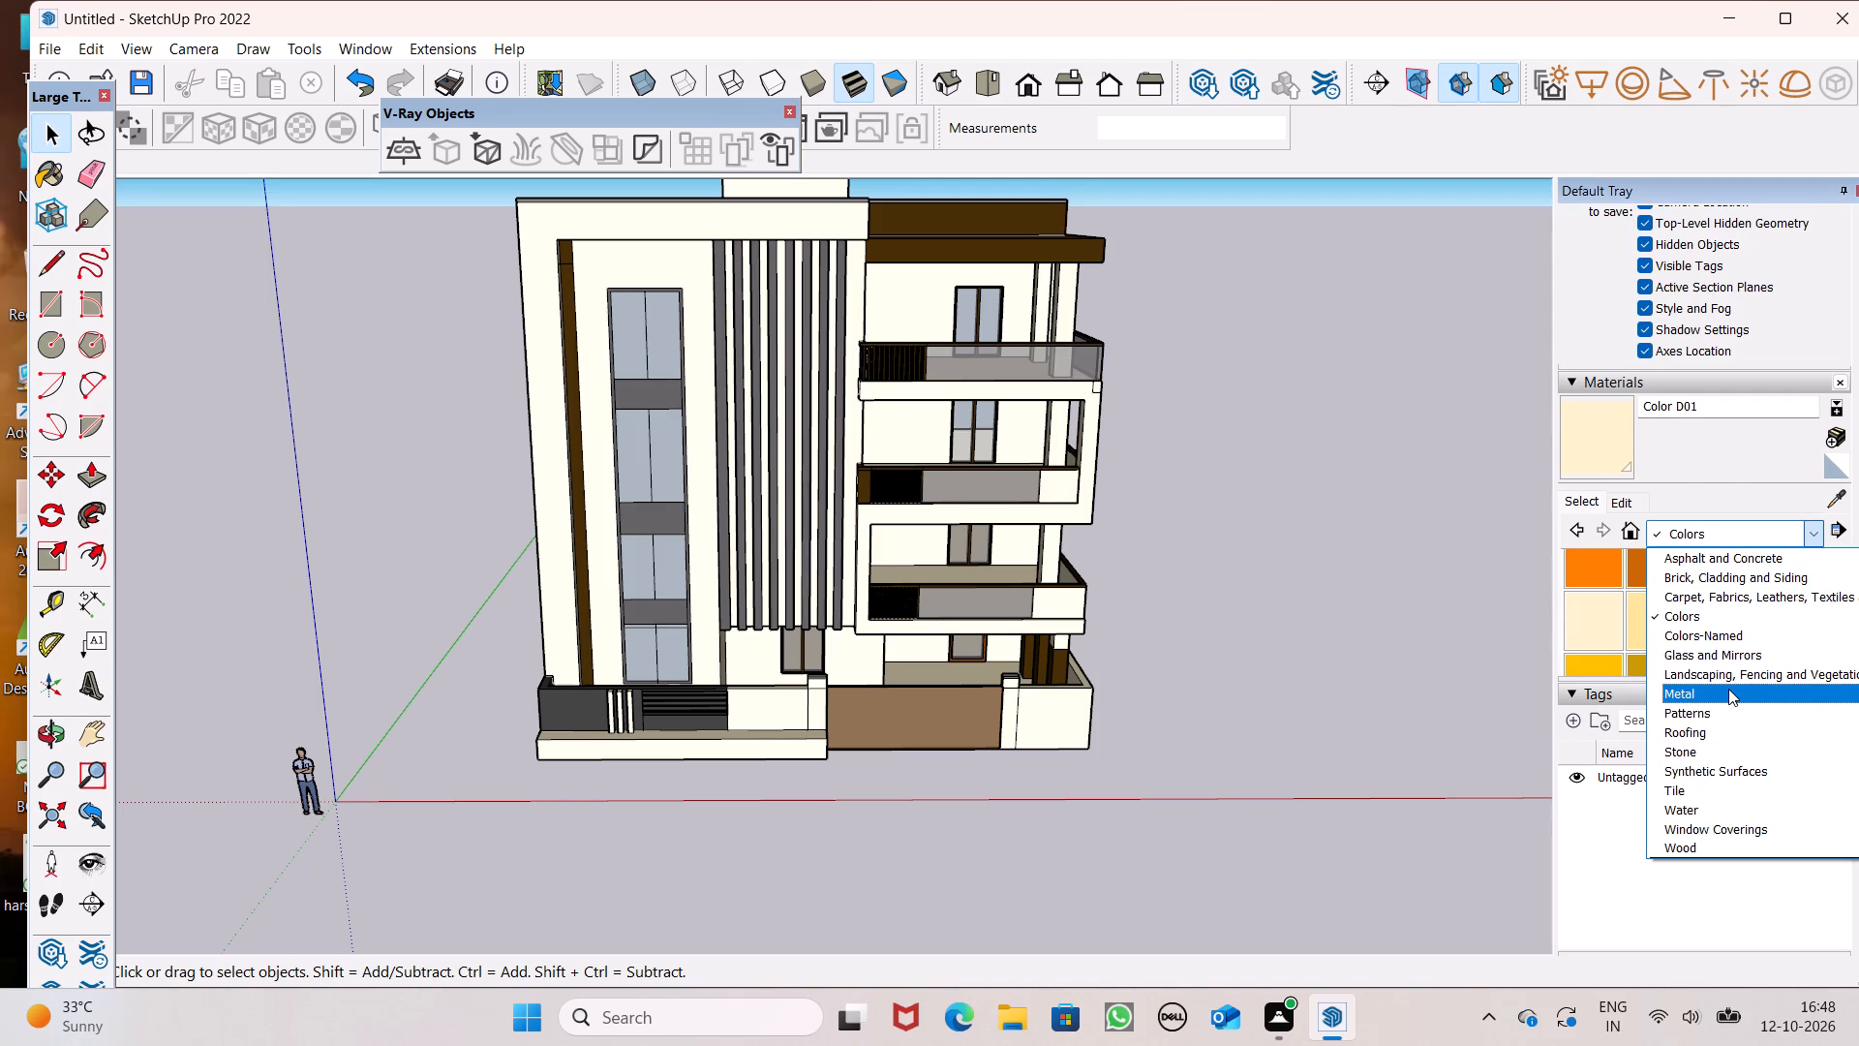
click(1716, 769)
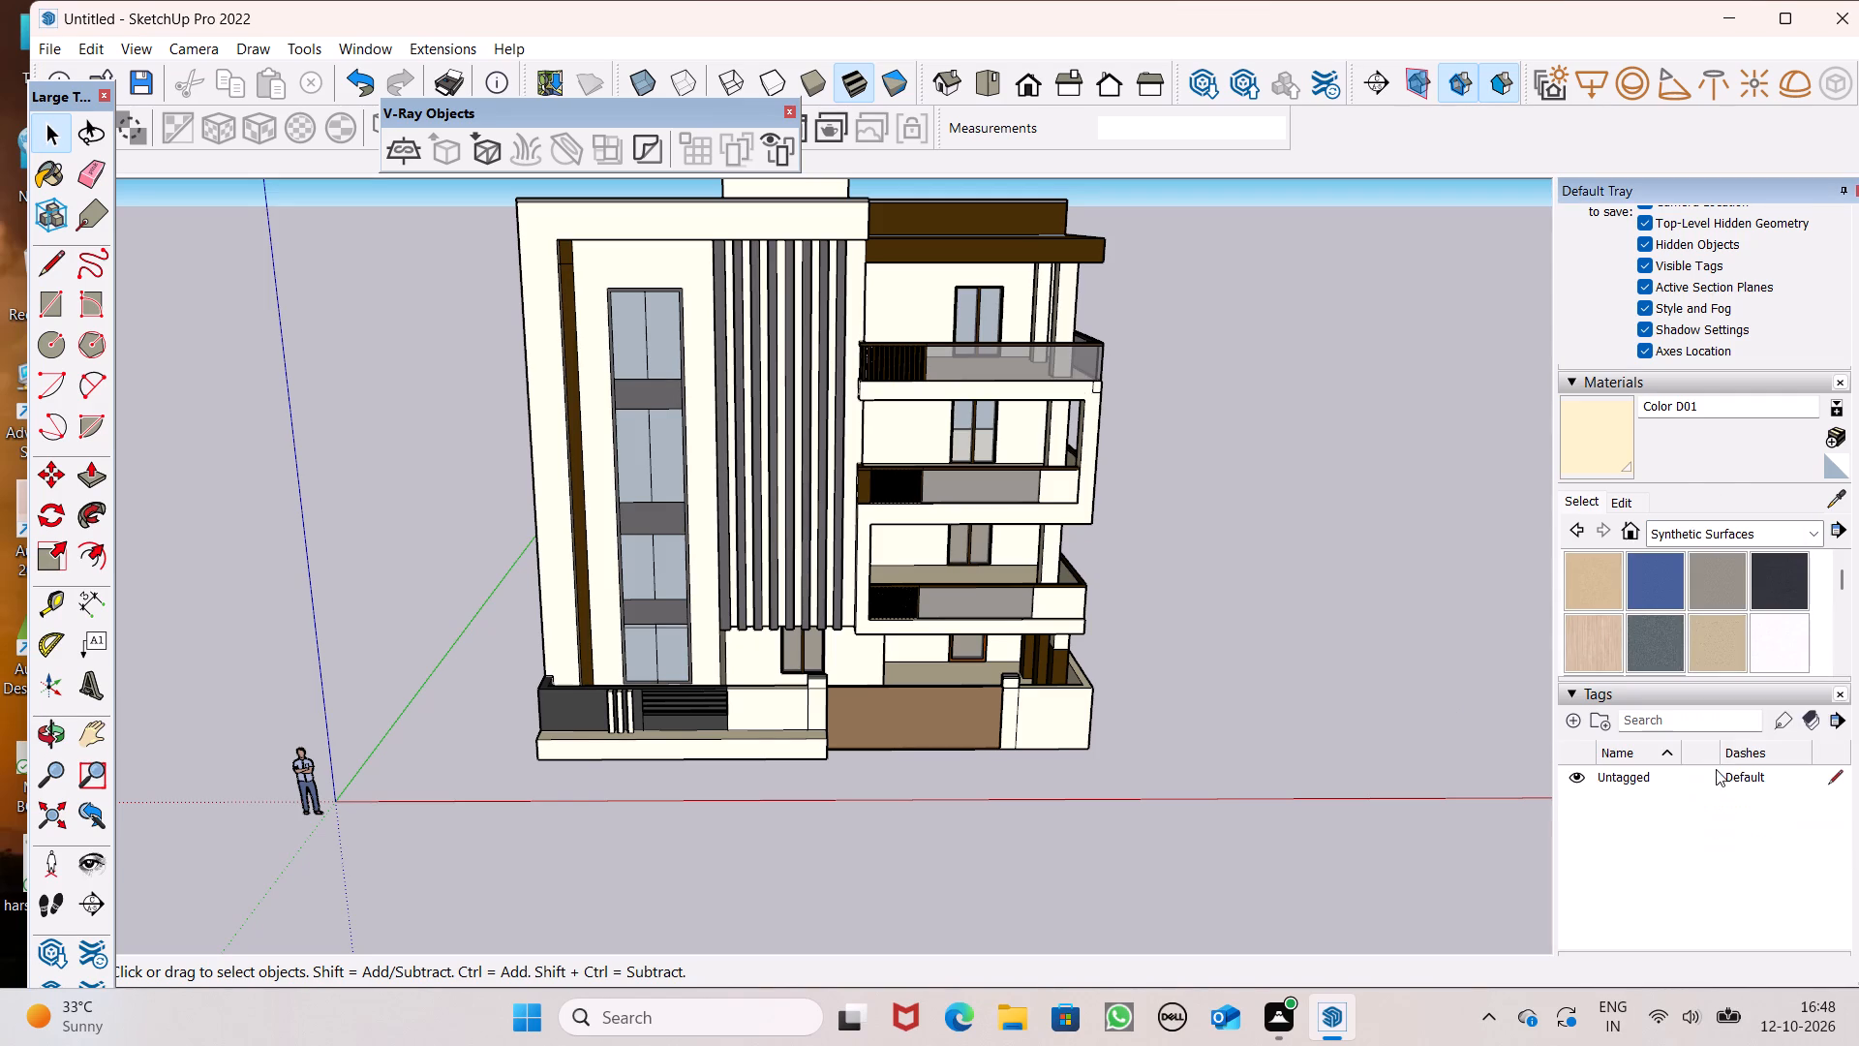
click(1607, 638)
scroll(1077, 552, up, 9)
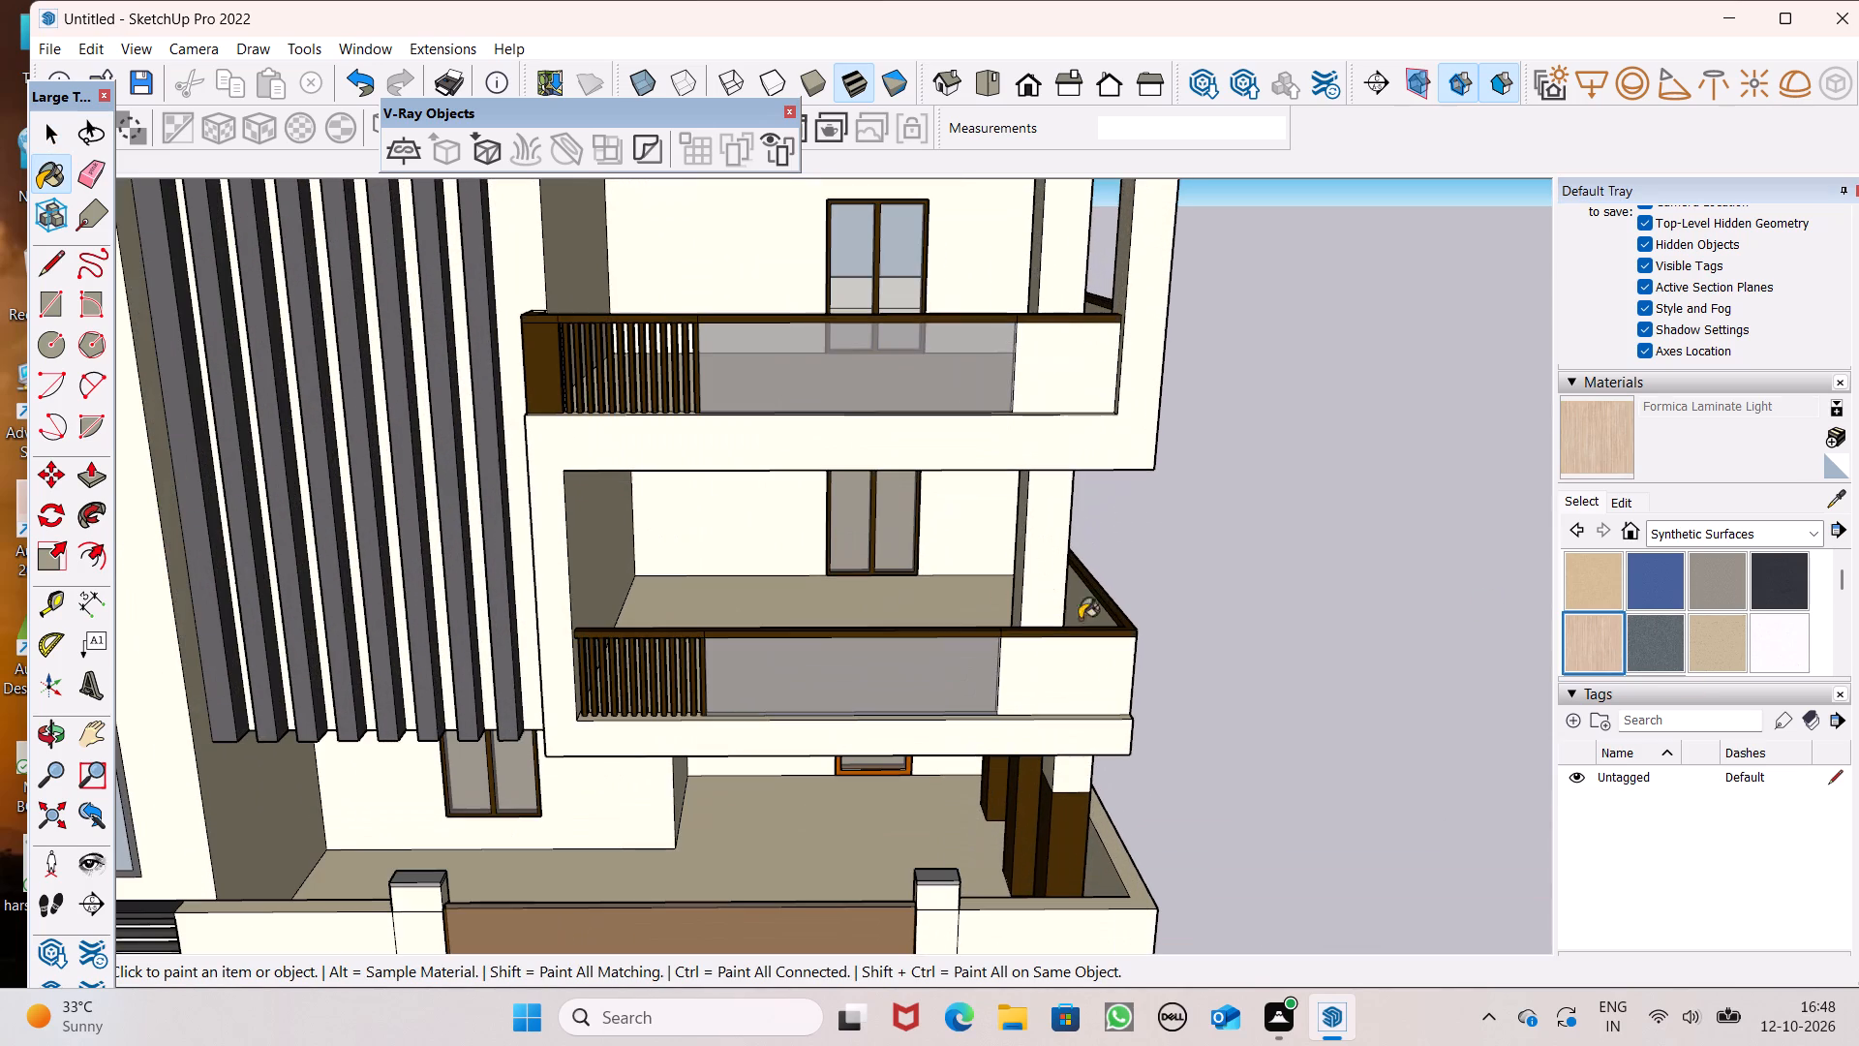
click(1661, 658)
scroll(973, 623, up, 6)
click(838, 576)
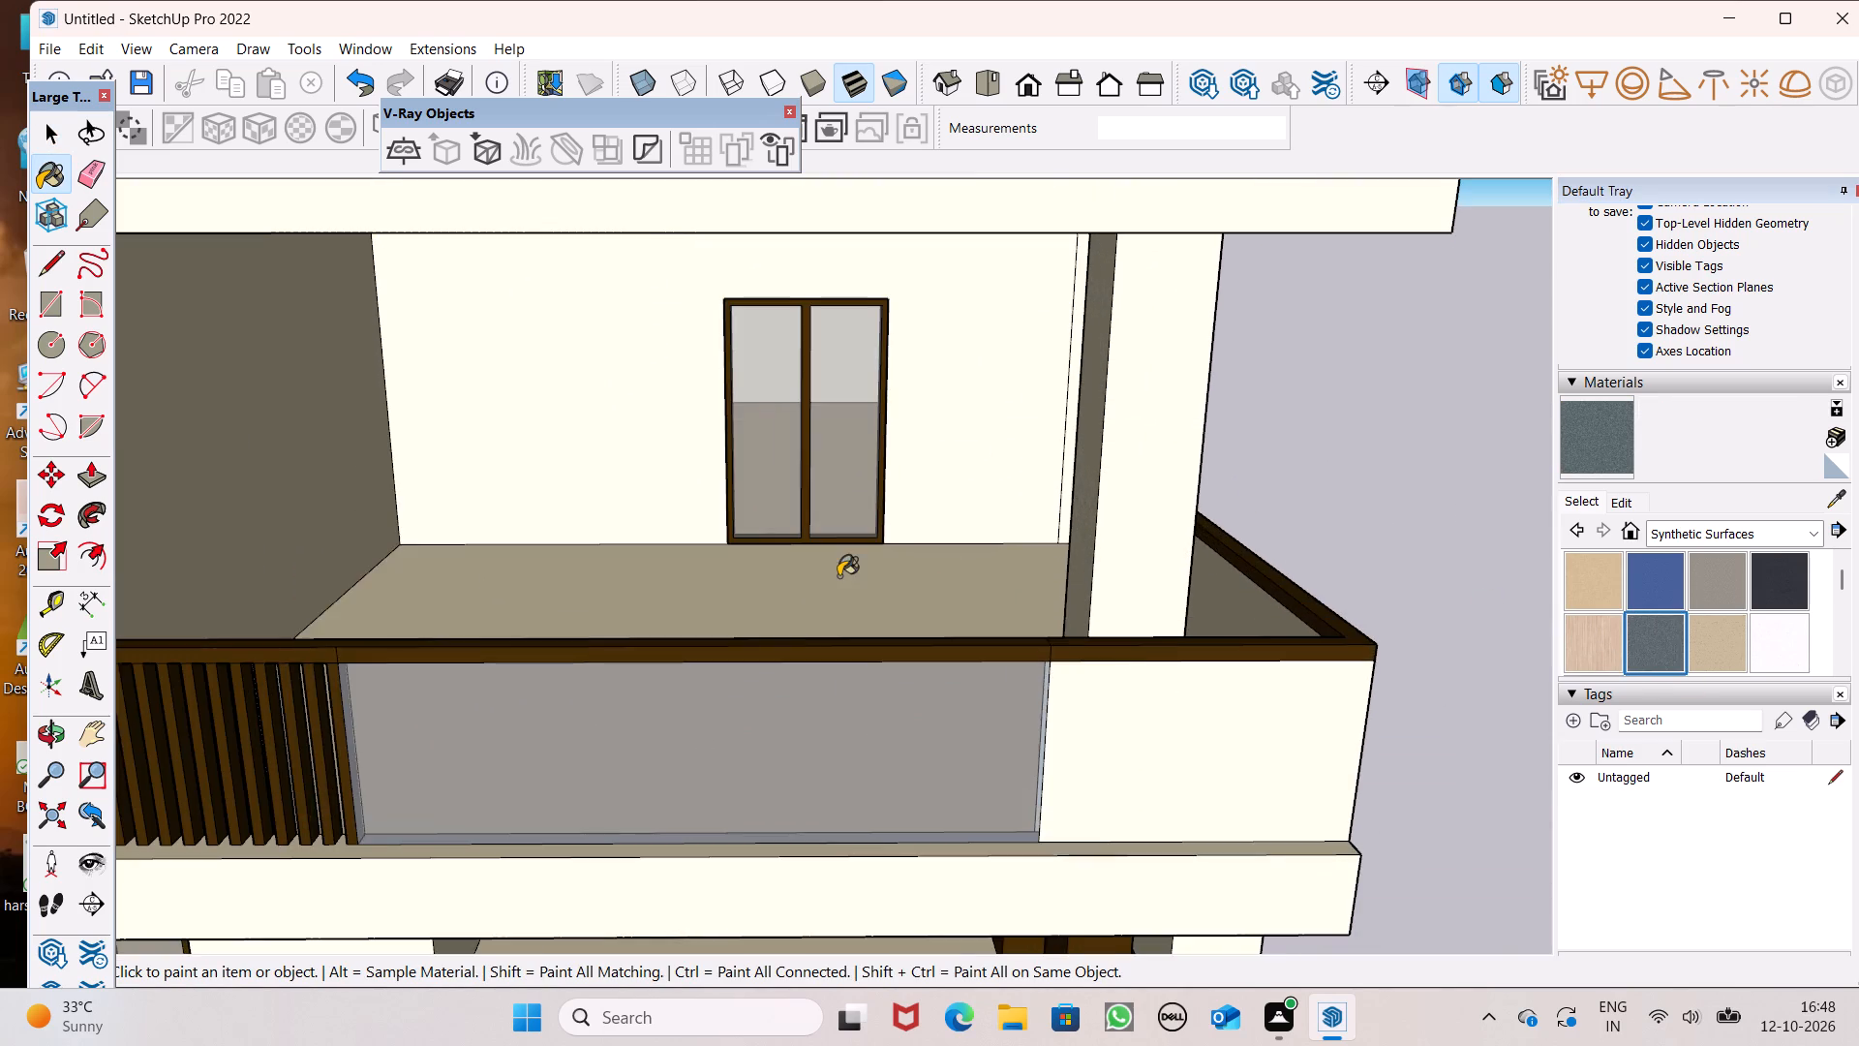
middle_drag(1129, 667, 912, 1045)
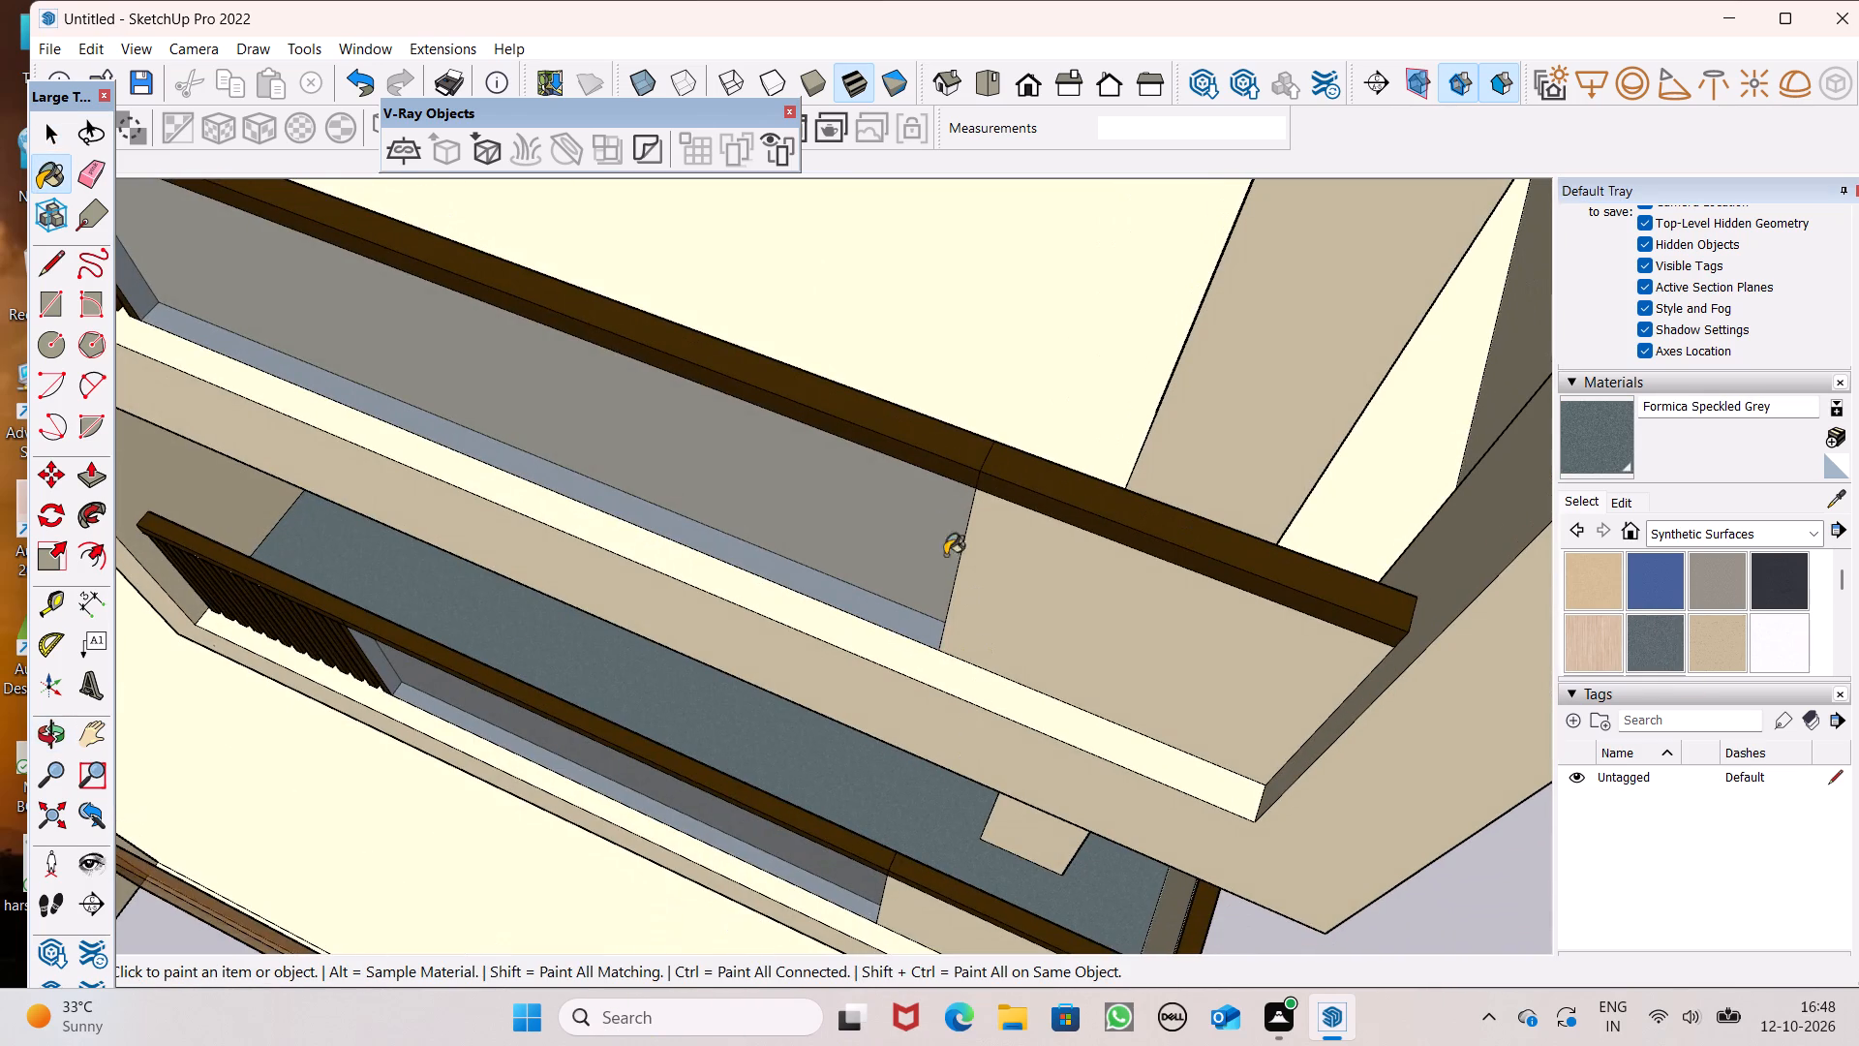
click(993, 328)
scroll(993, 327, down, 17)
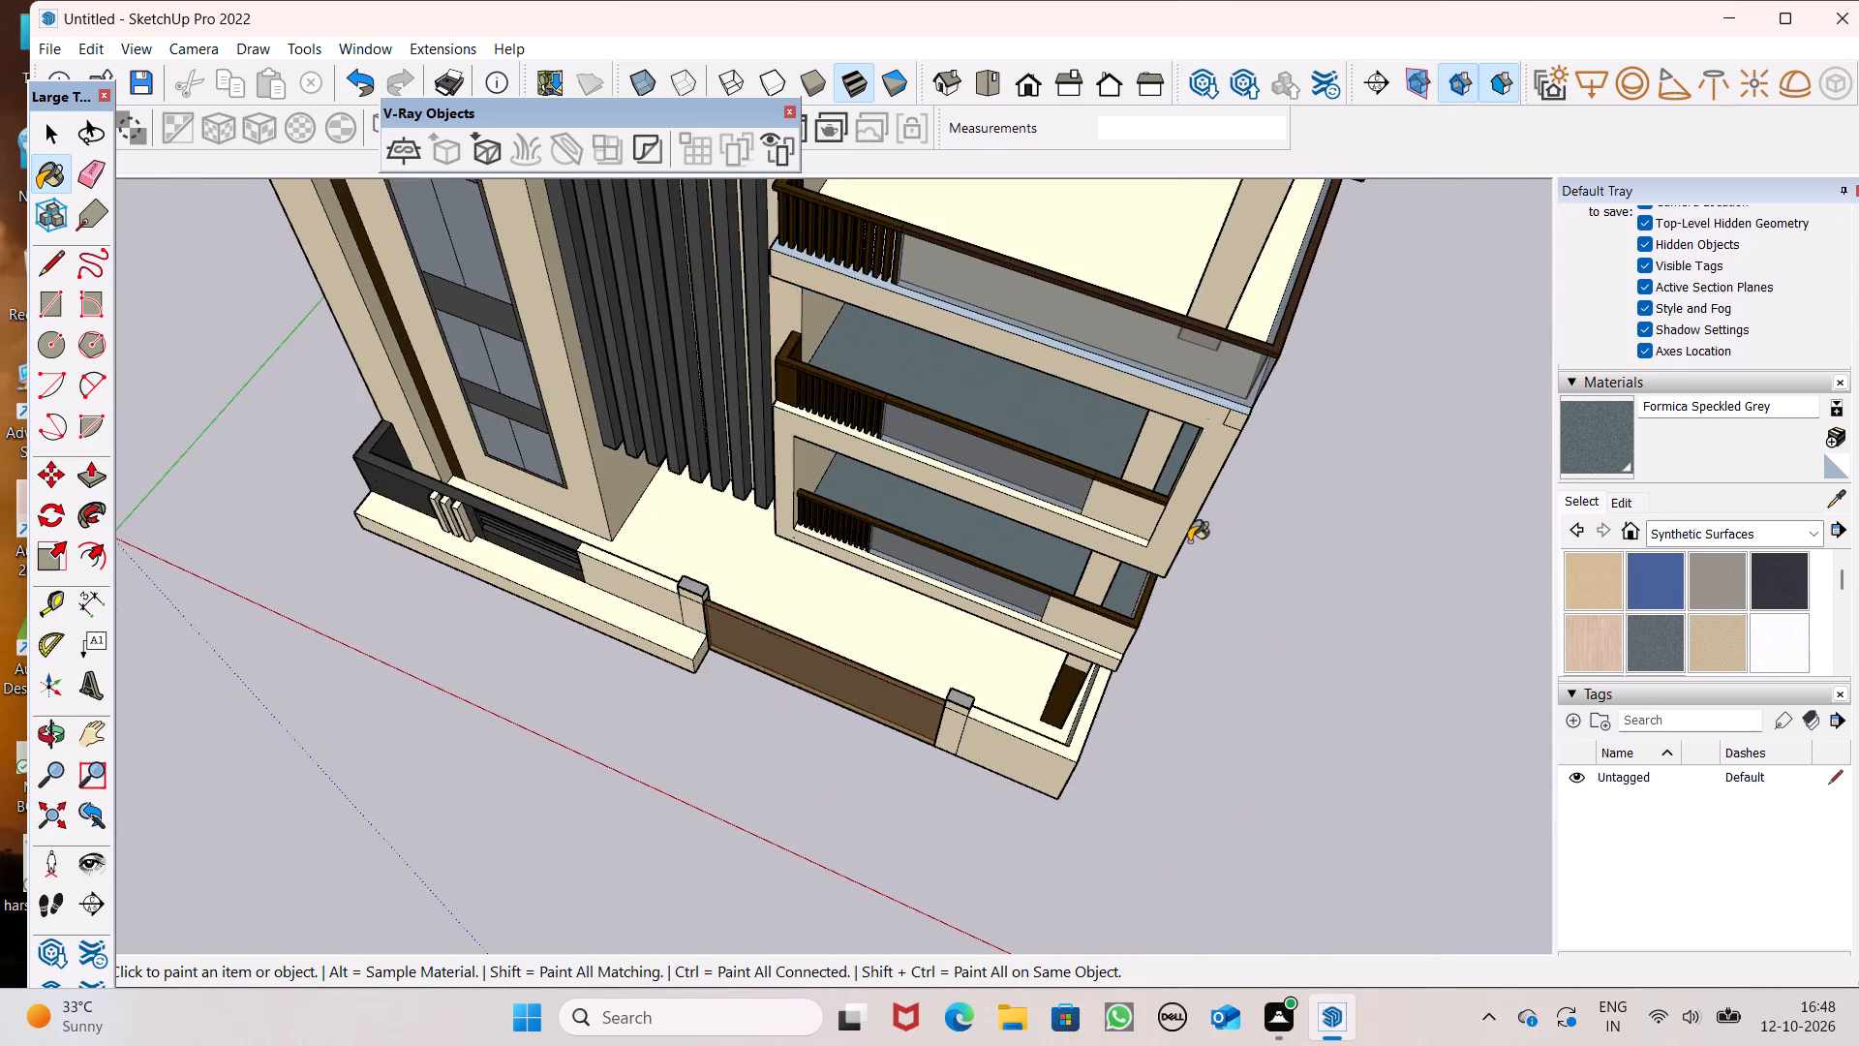
scroll(1189, 542, down, 6)
click(1106, 372)
Examine the balconies, facade, boundary wall and underside of the building from several angles after painting the balcony floors.
scroll(1179, 499, up, 1)
middle_drag(1178, 499, 1216, 354)
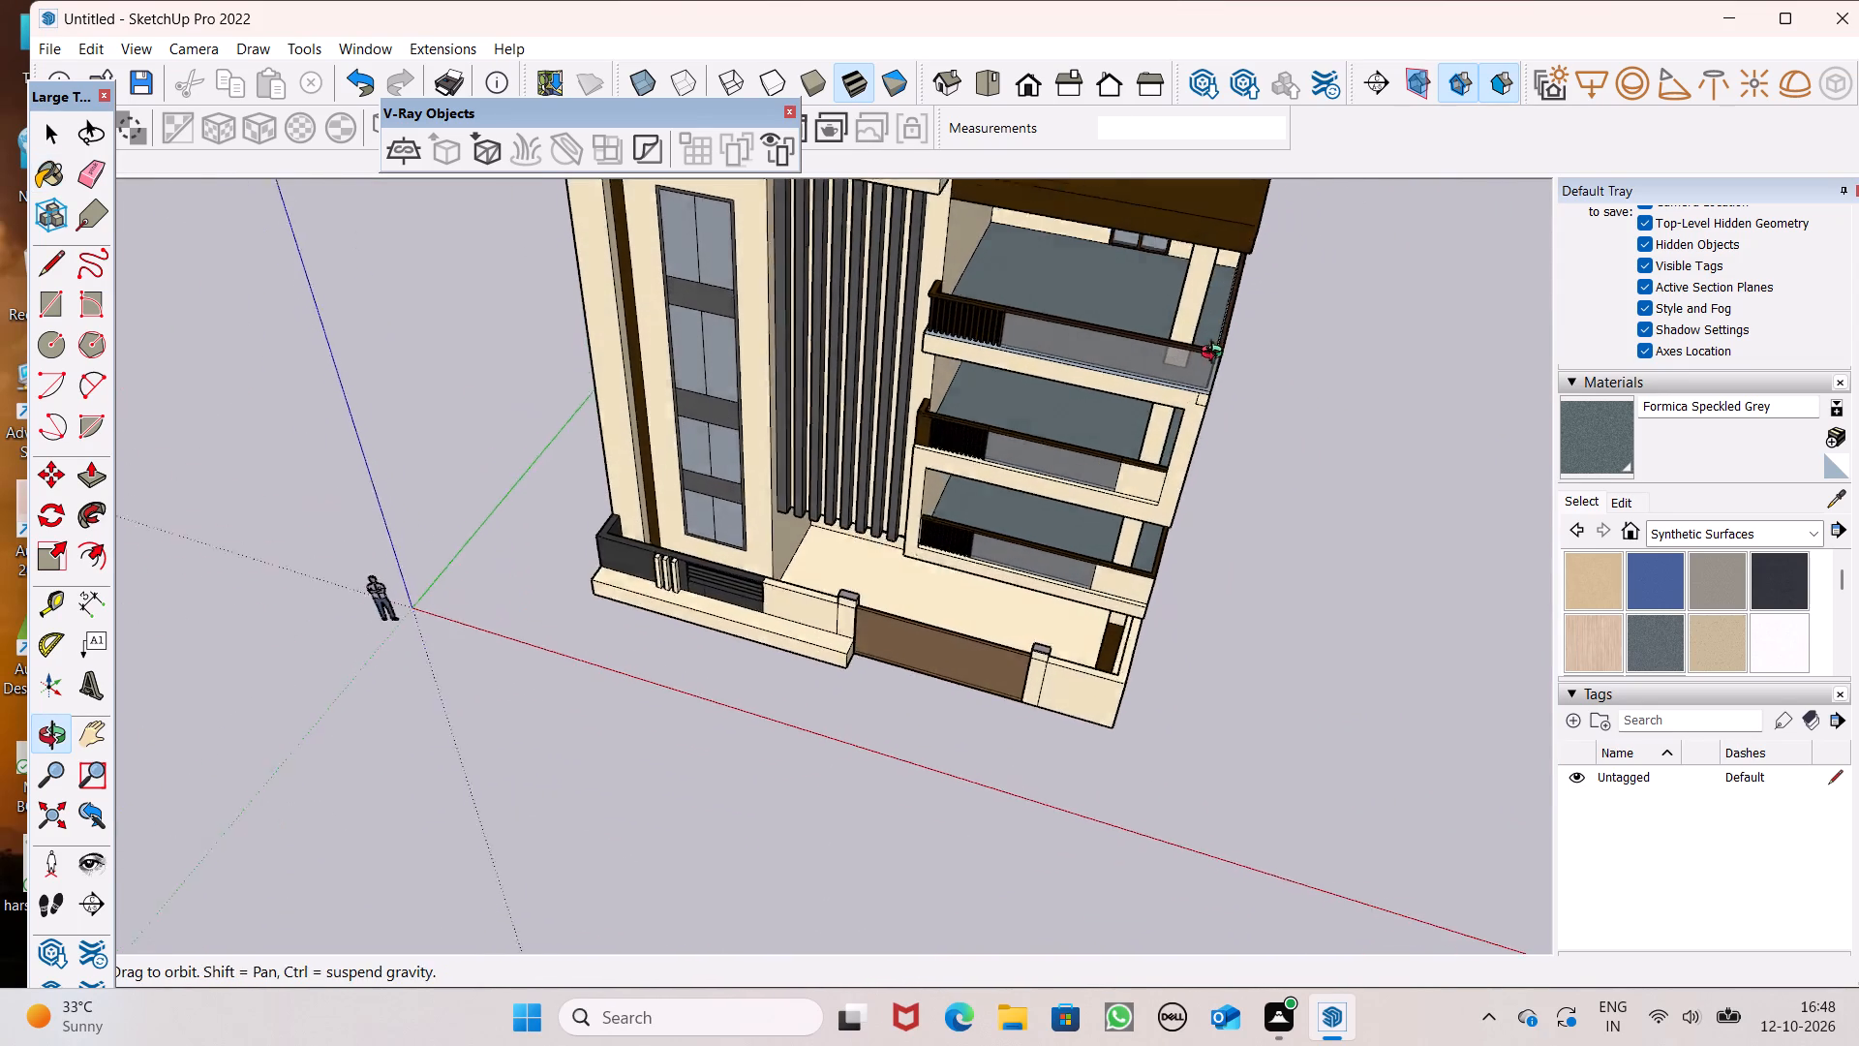
middle_drag(1216, 354, 1221, 330)
scroll(1275, 453, down, 6)
middle_drag(1414, 605, 1182, 274)
middle_drag(1293, 636, 1479, 559)
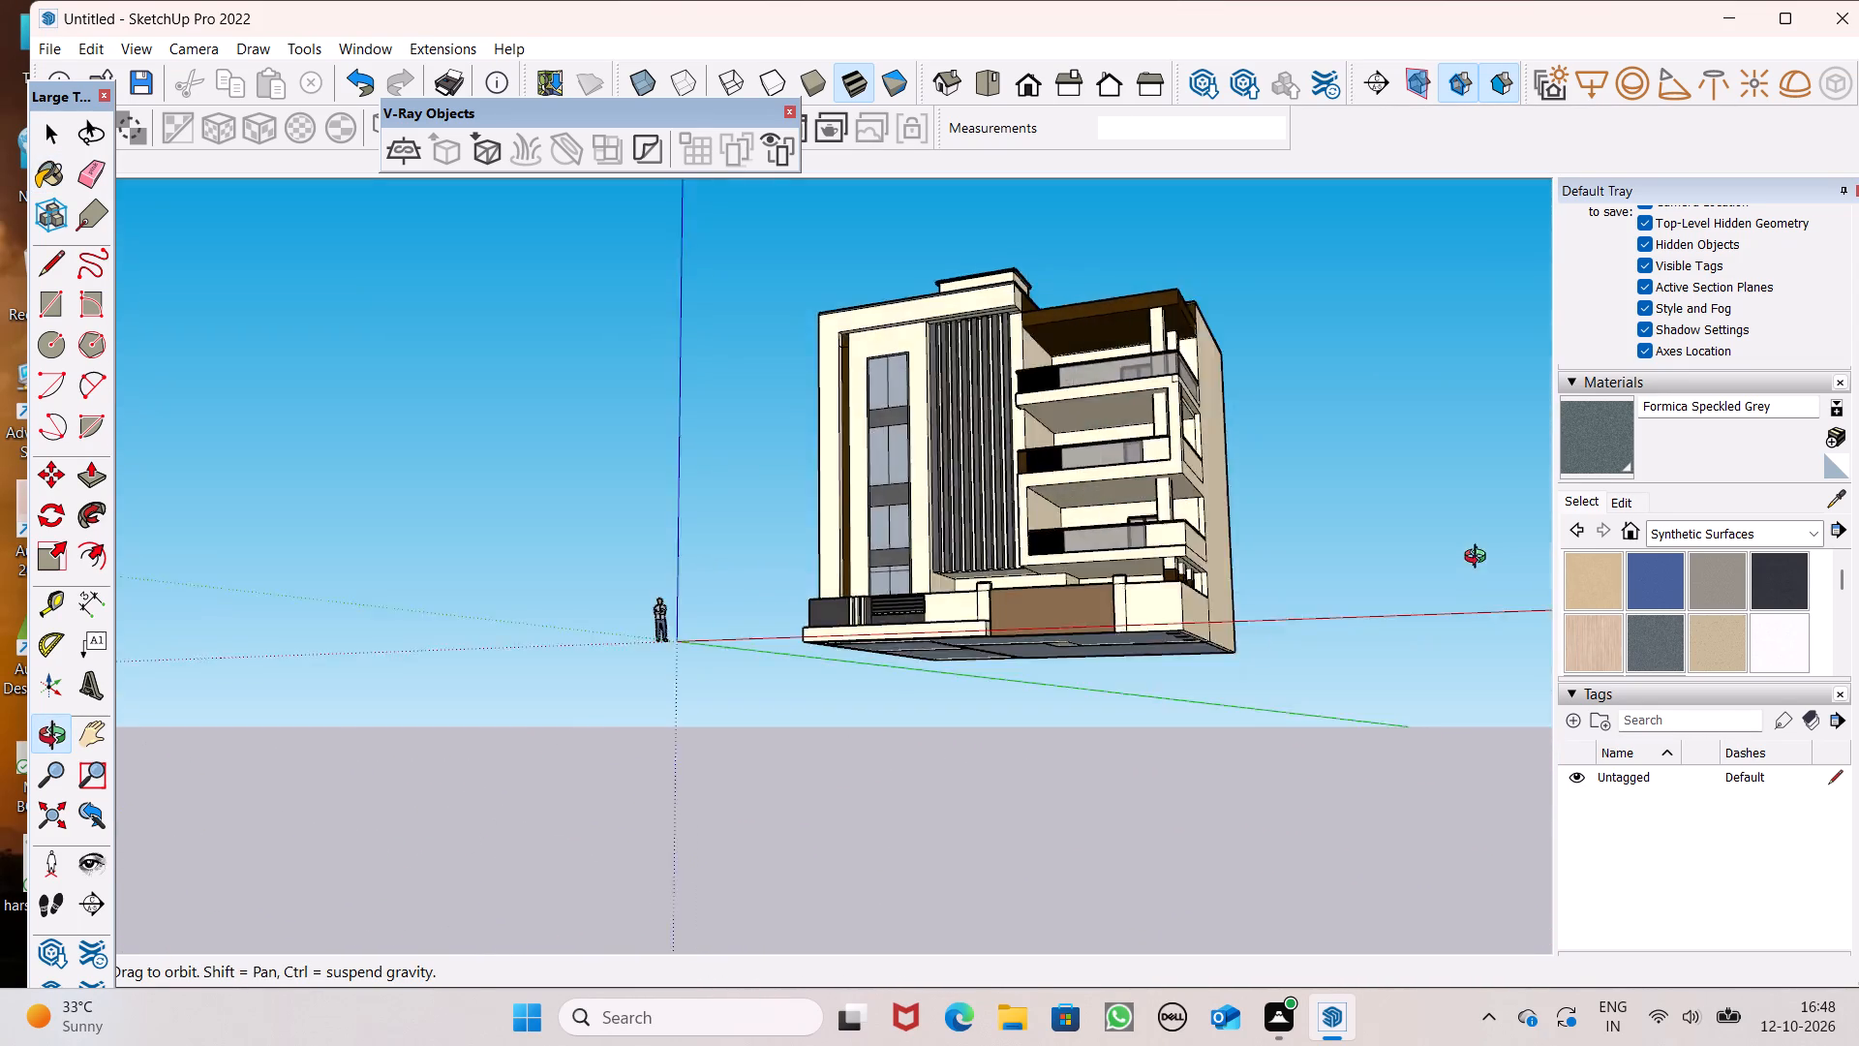
middle_drag(1479, 559, 1664, 781)
key(space)
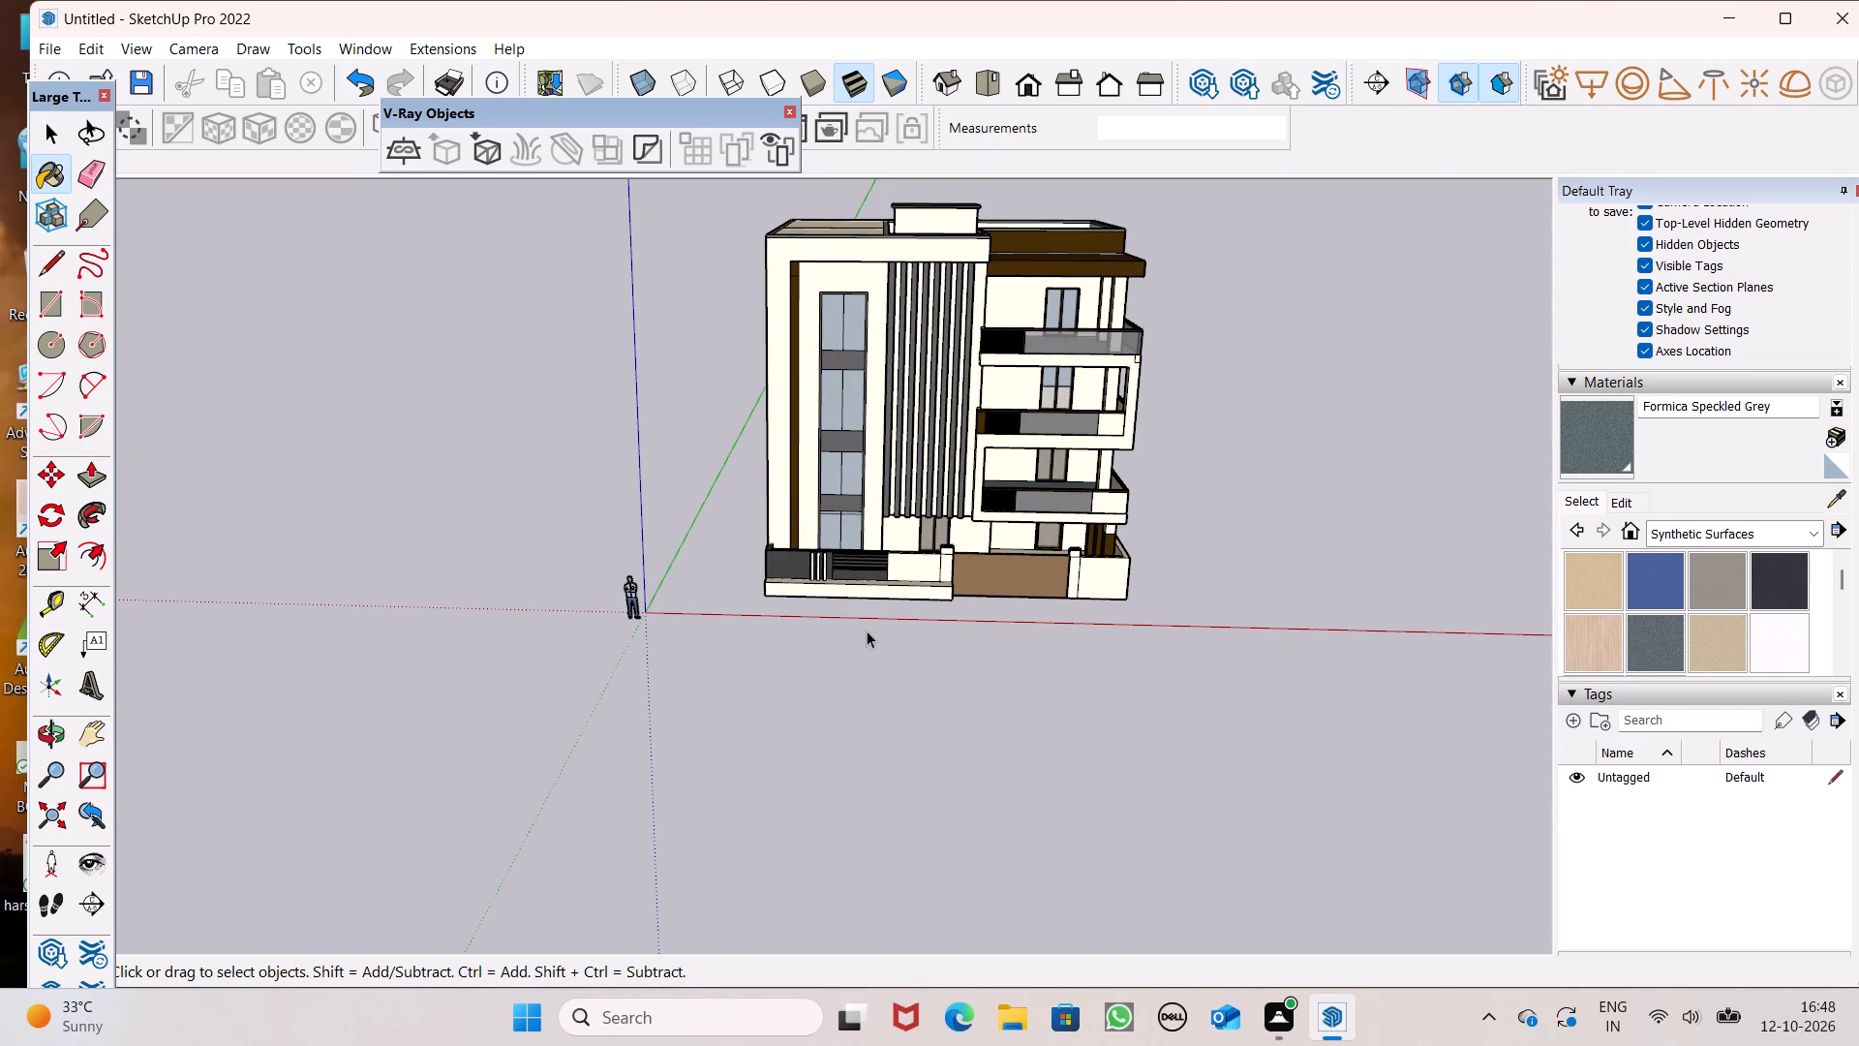
scroll(867, 631, down, 5)
middle_drag(850, 624, 1123, 546)
scroll(990, 481, up, 9)
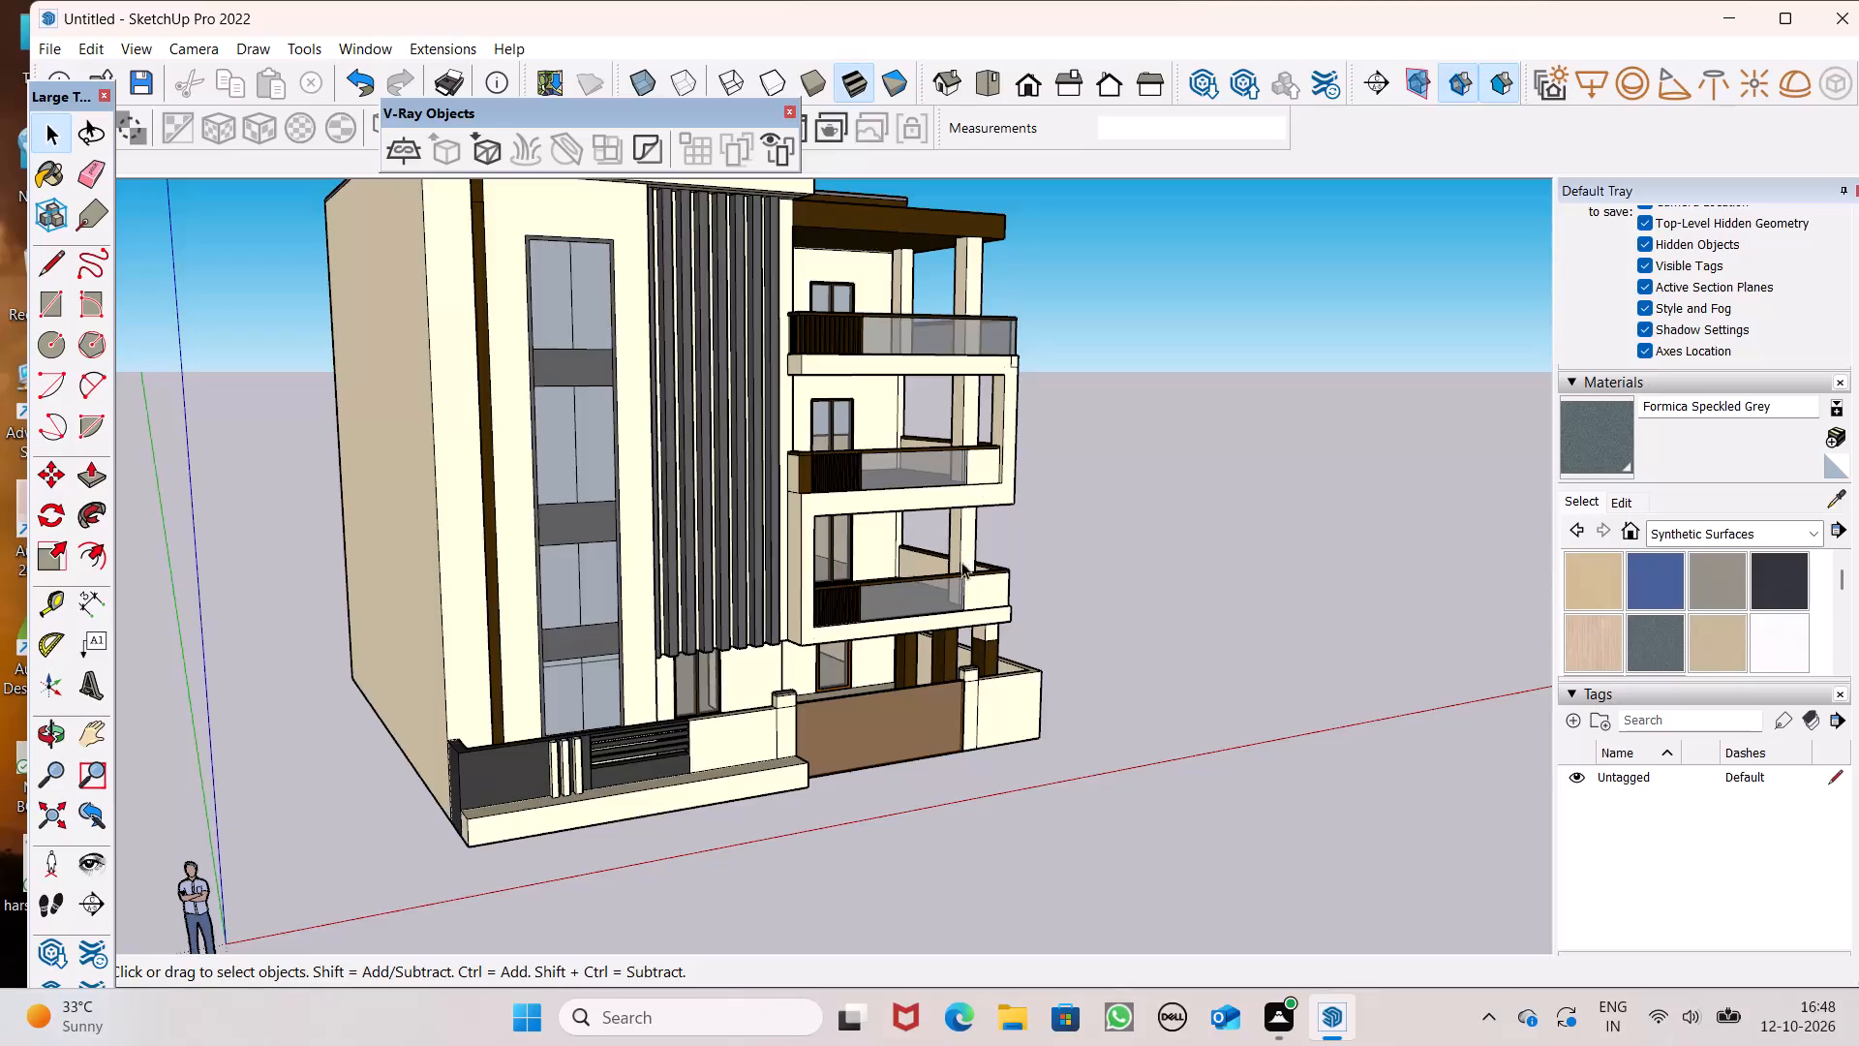
middle_drag(927, 665, 559, 707)
scroll(896, 512, down, 6)
middle_drag(896, 568, 1098, 556)
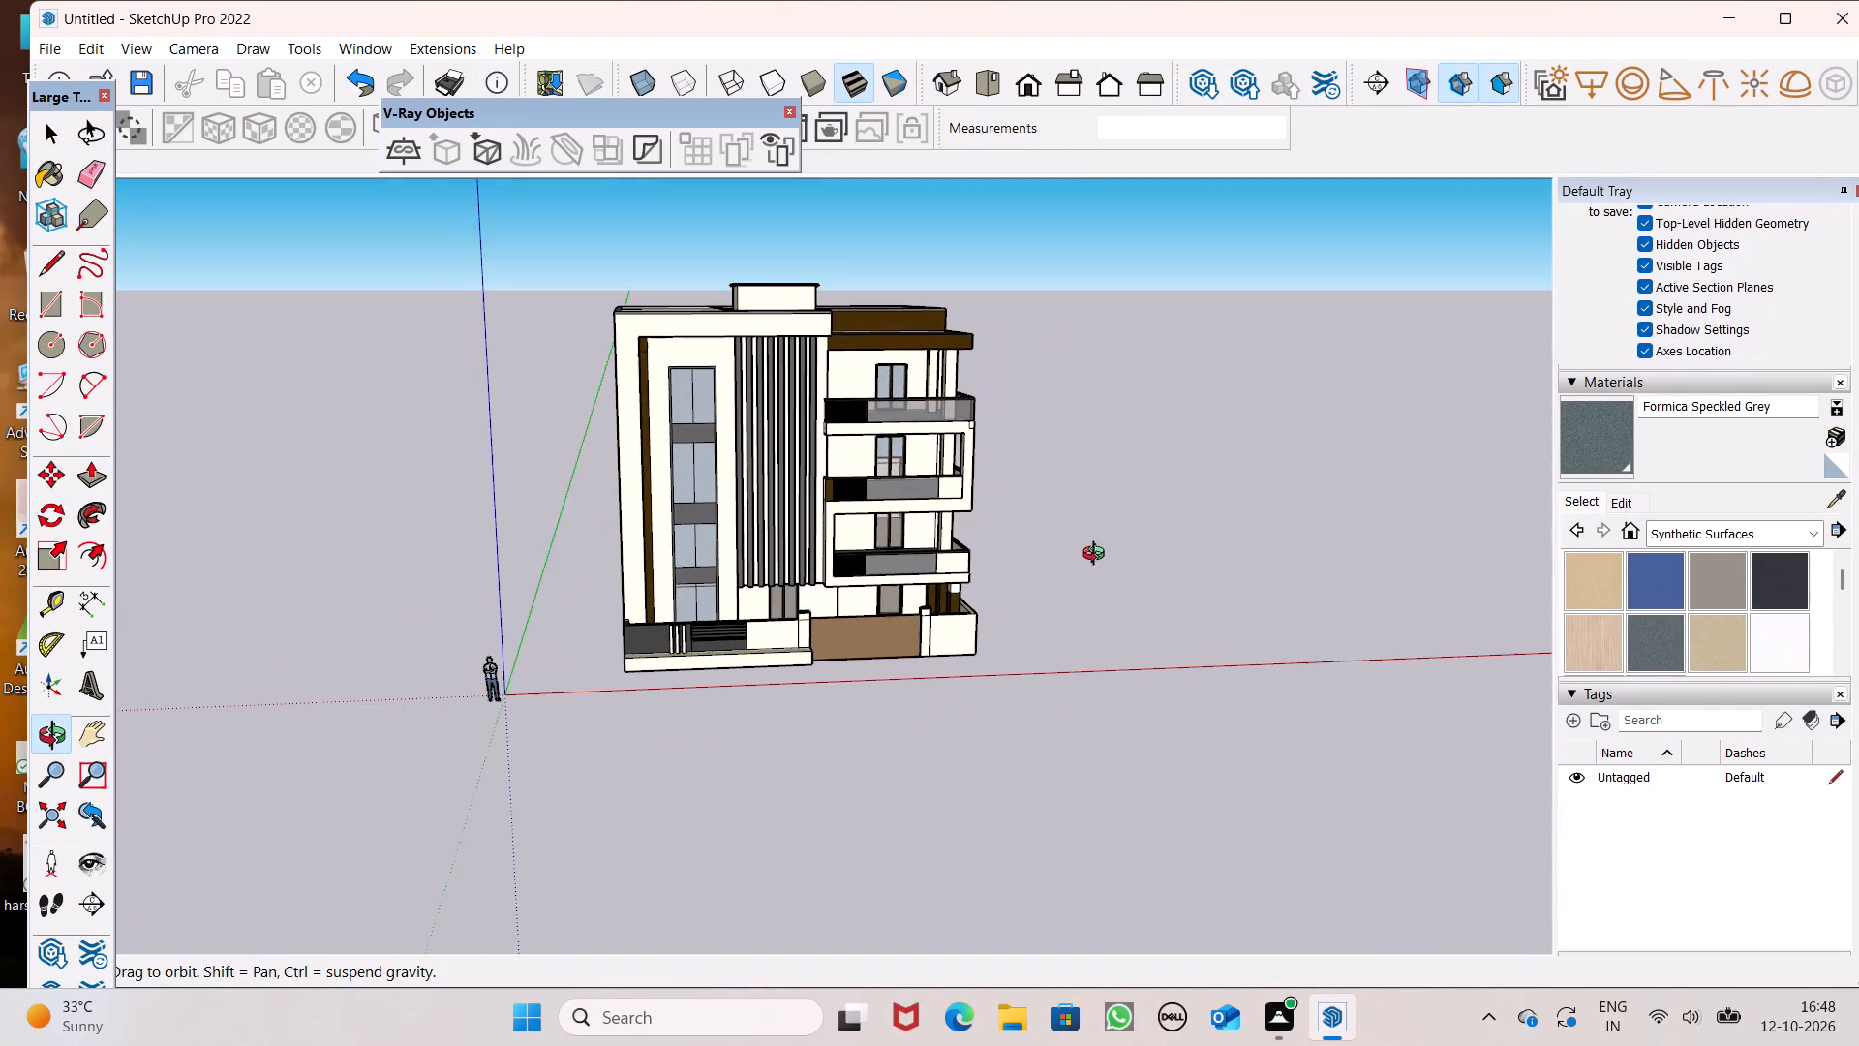
middle_drag(1098, 556, 1081, 545)
scroll(861, 593, up, 8)
scroll(891, 602, down, 3)
middle_drag(894, 637, 962, 589)
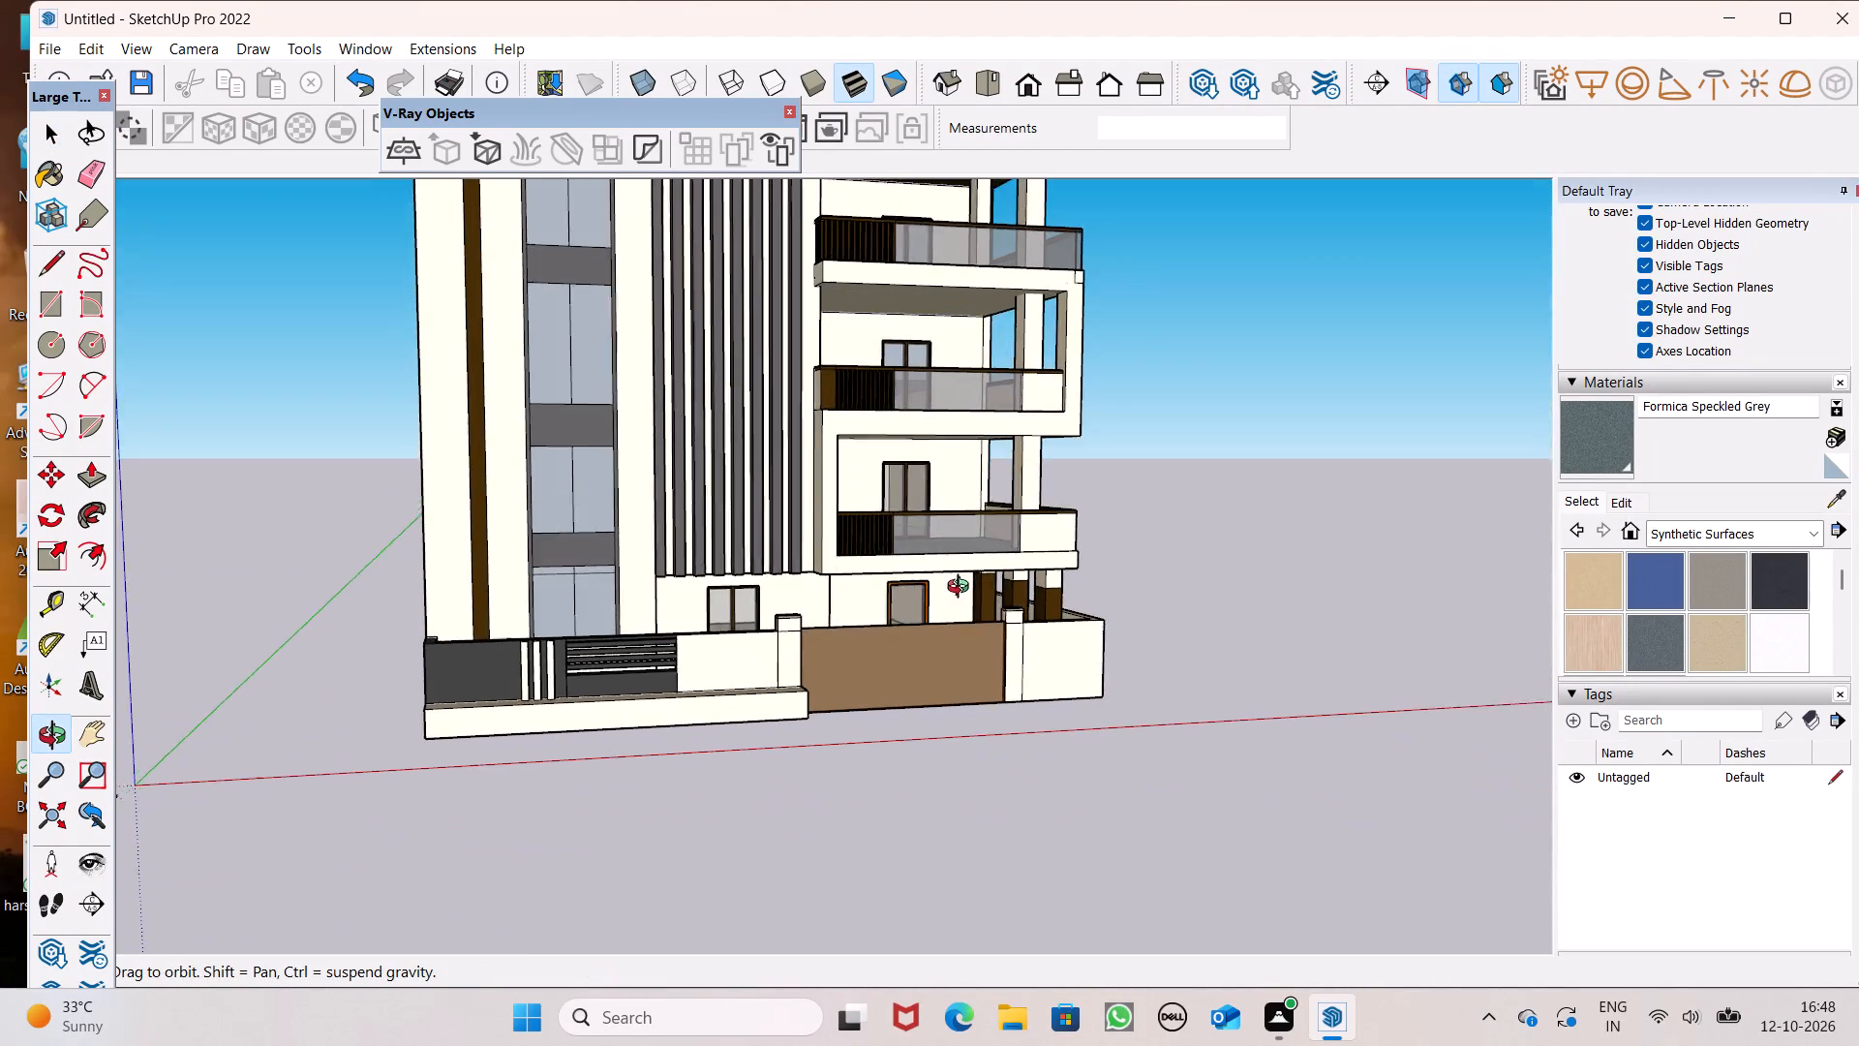
middle_drag(962, 589, 999, 631)
scroll(755, 642, down, 1)
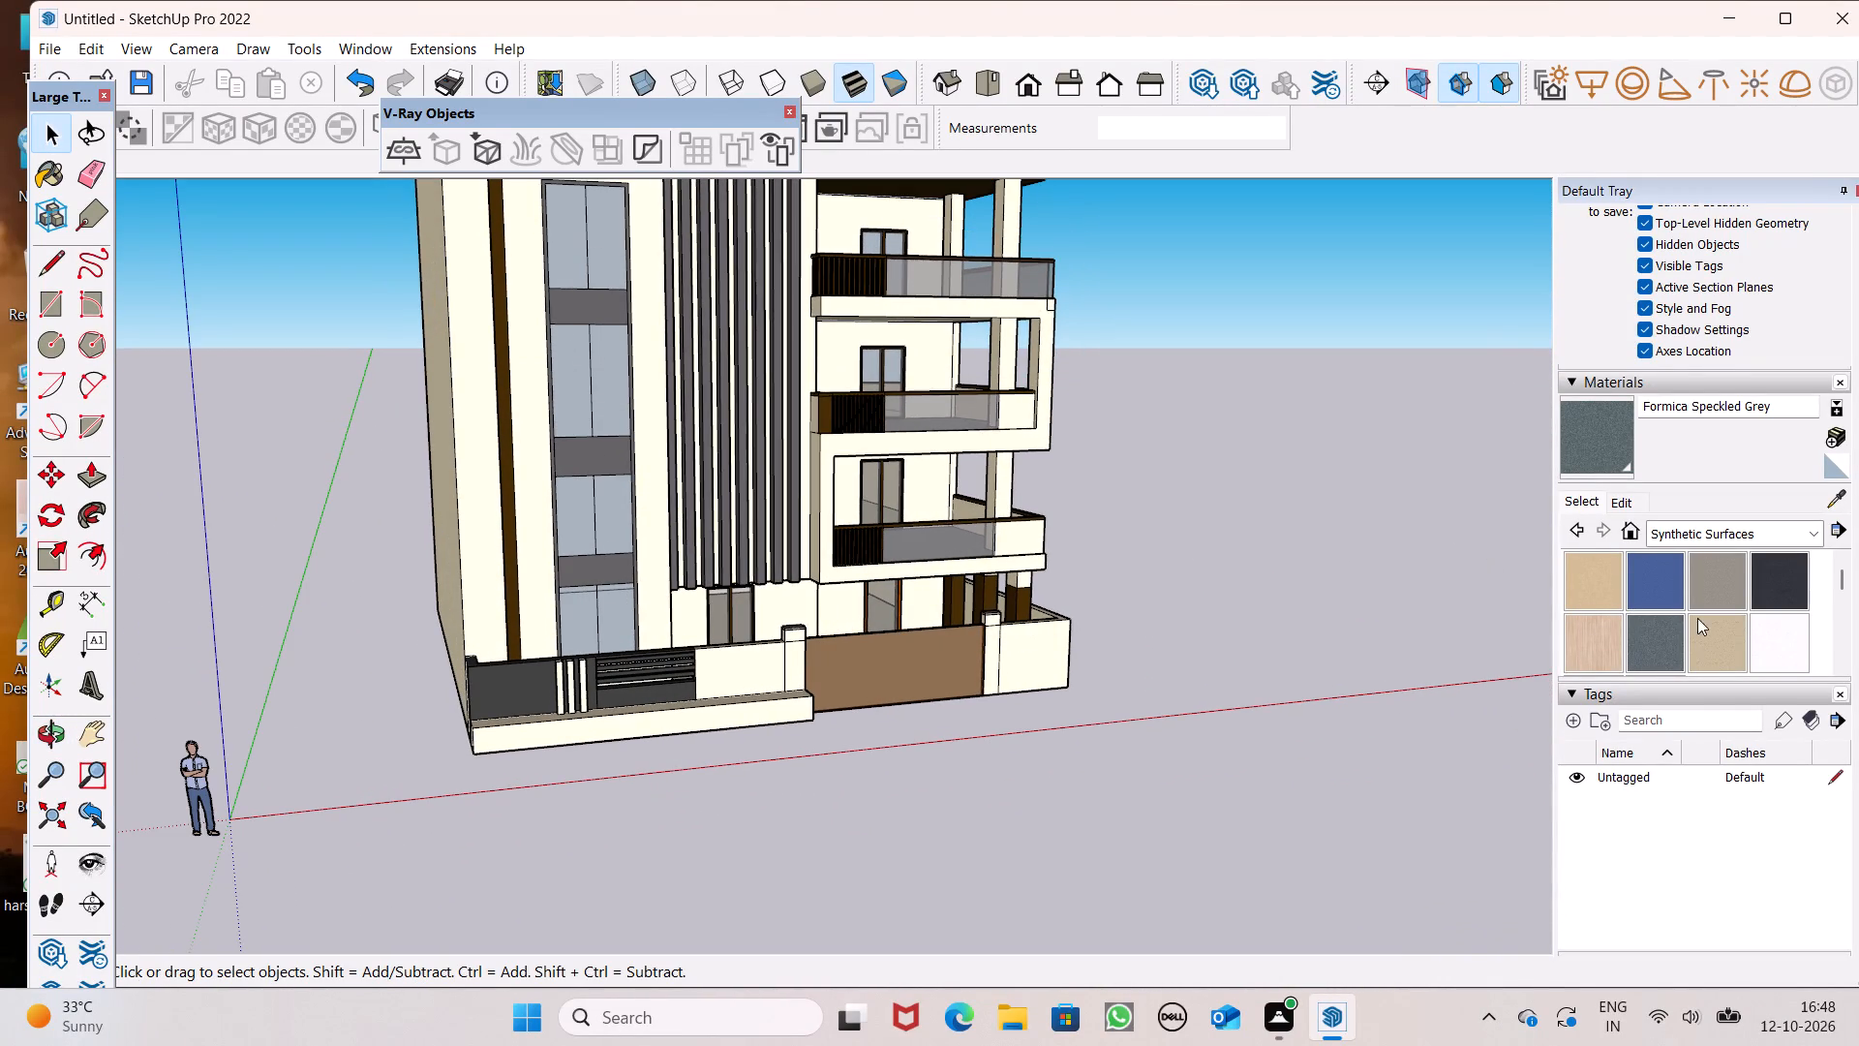
Search the 3D Warehouse components for "plants".
scroll(1742, 593, up, 20)
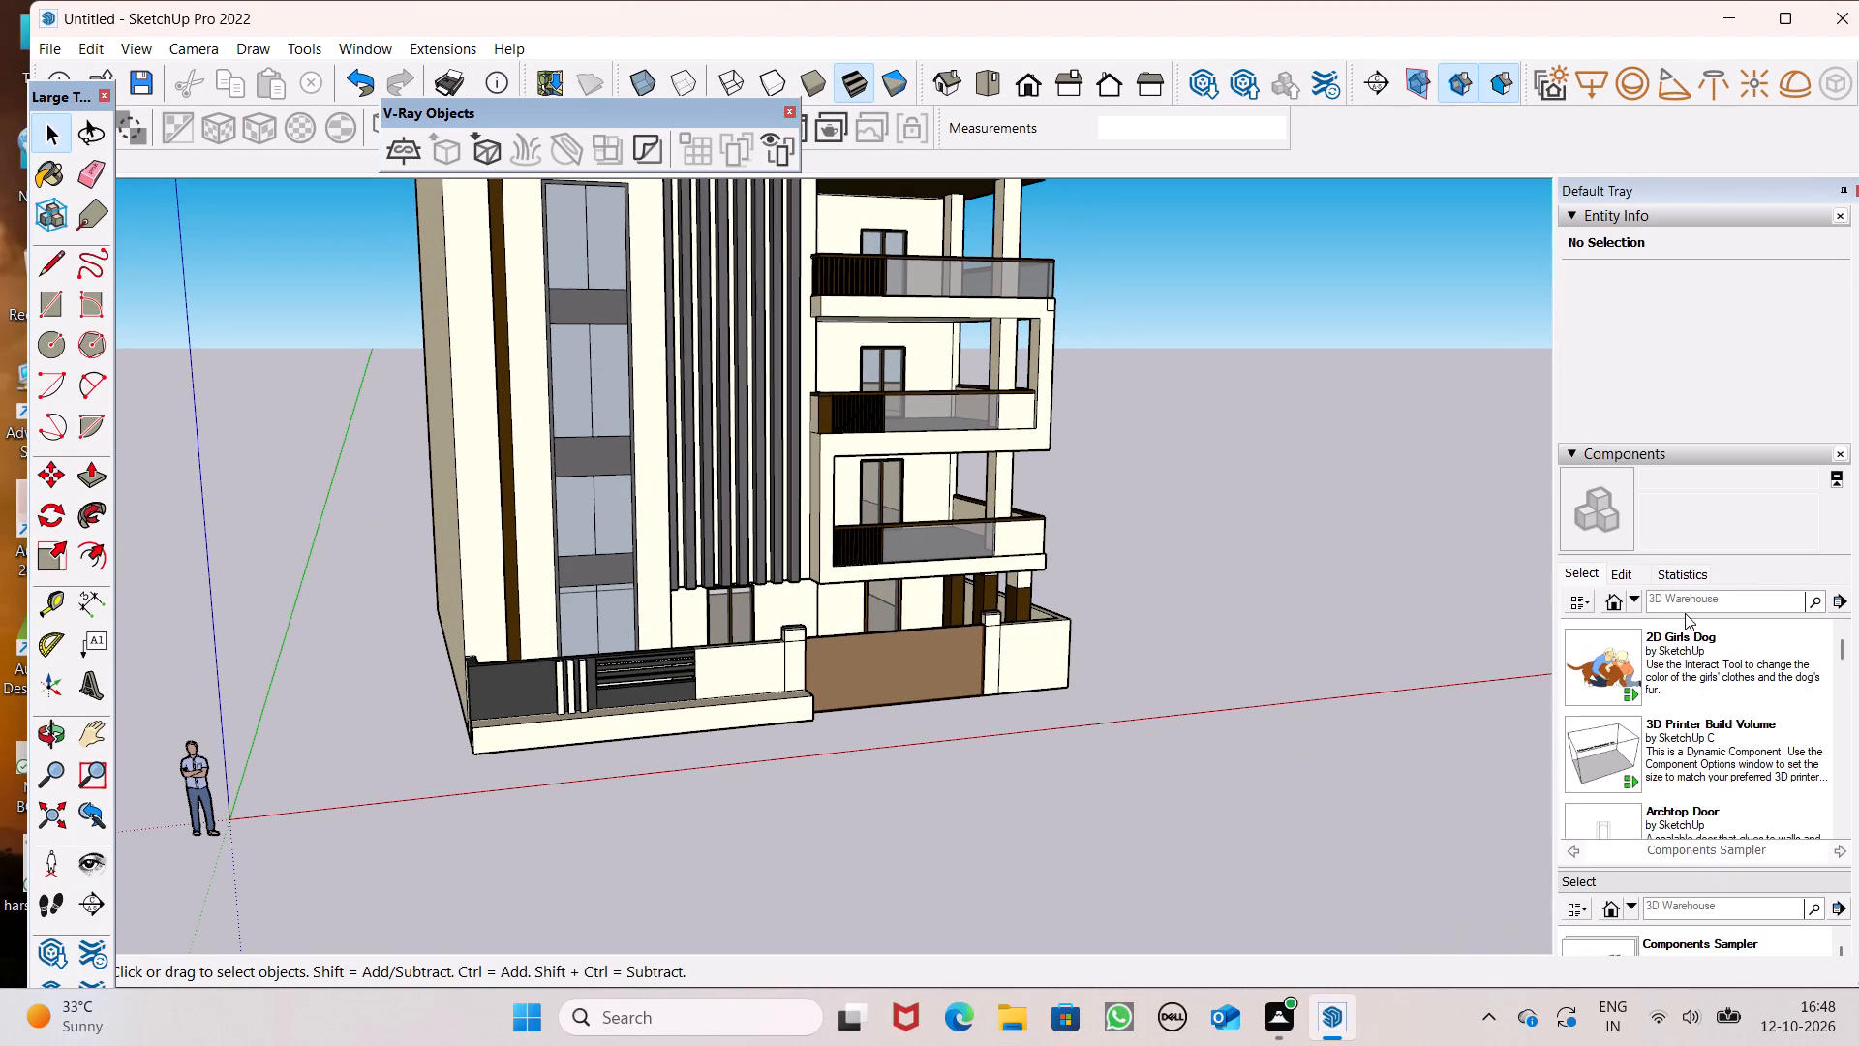
click(1674, 605)
text(plants)
key(Return)
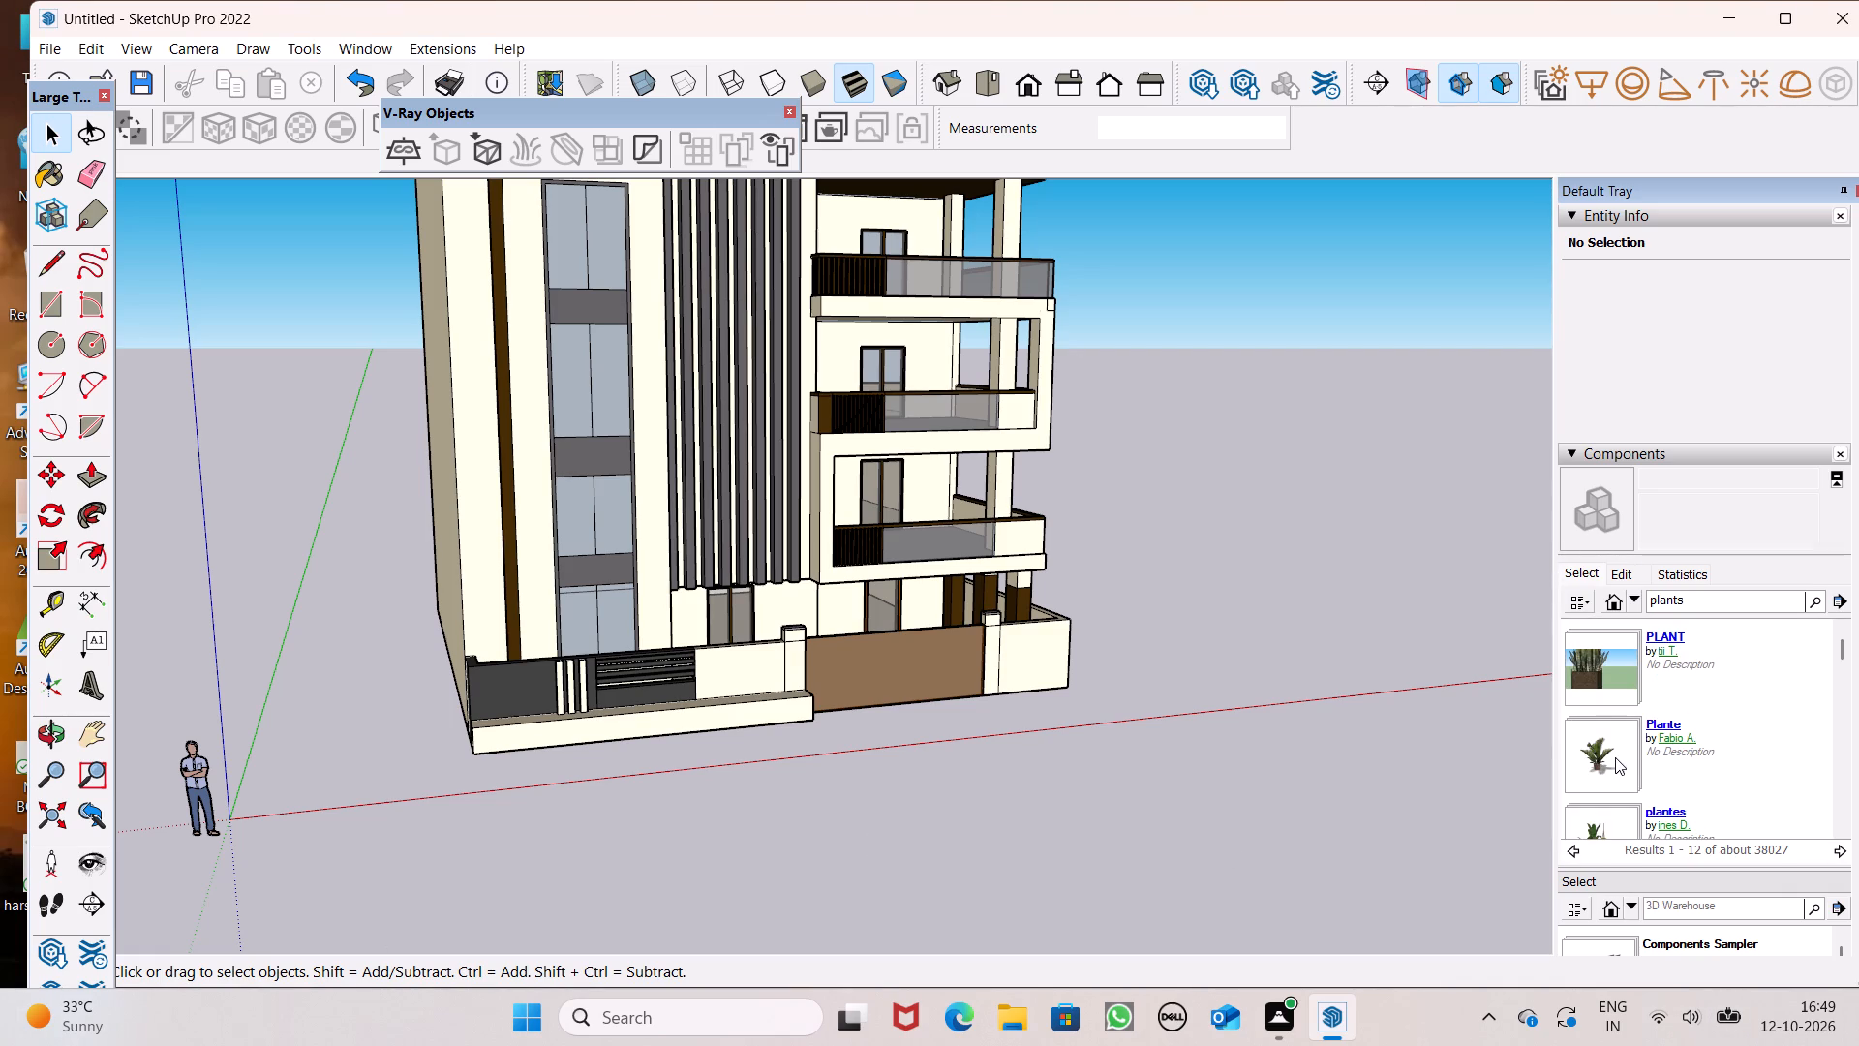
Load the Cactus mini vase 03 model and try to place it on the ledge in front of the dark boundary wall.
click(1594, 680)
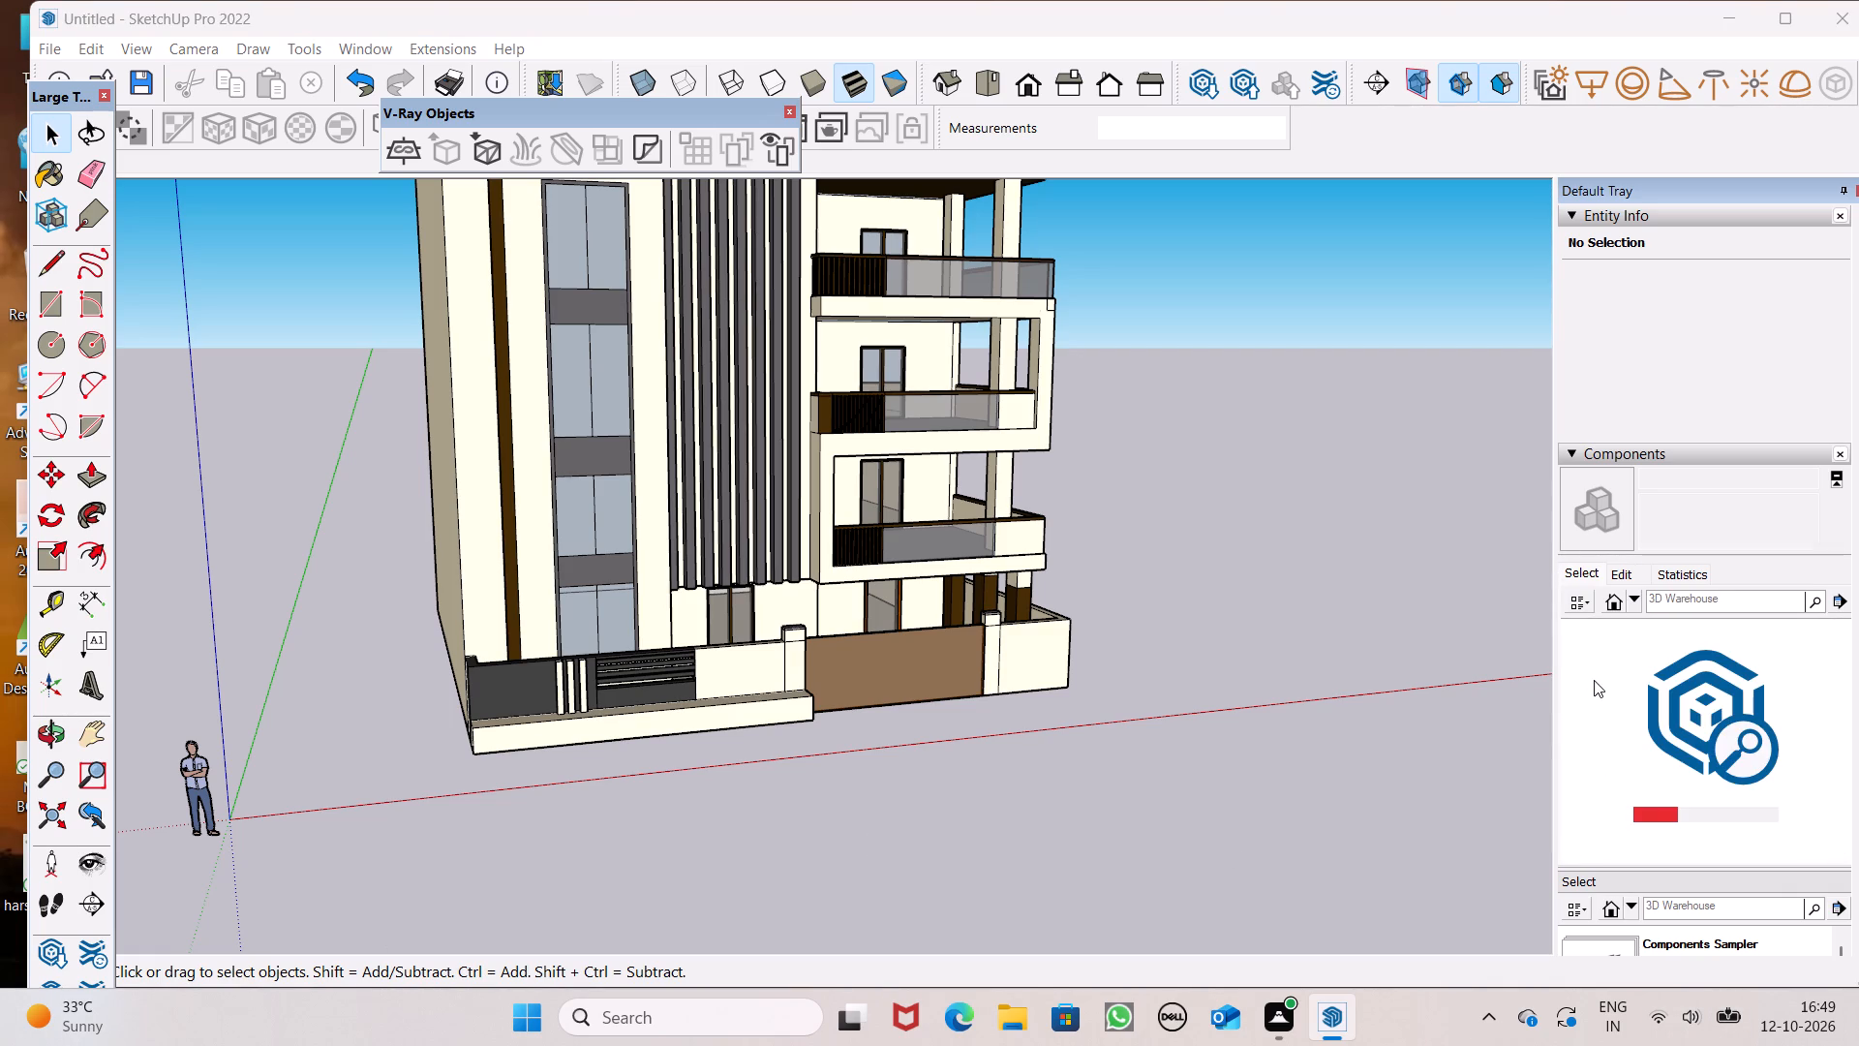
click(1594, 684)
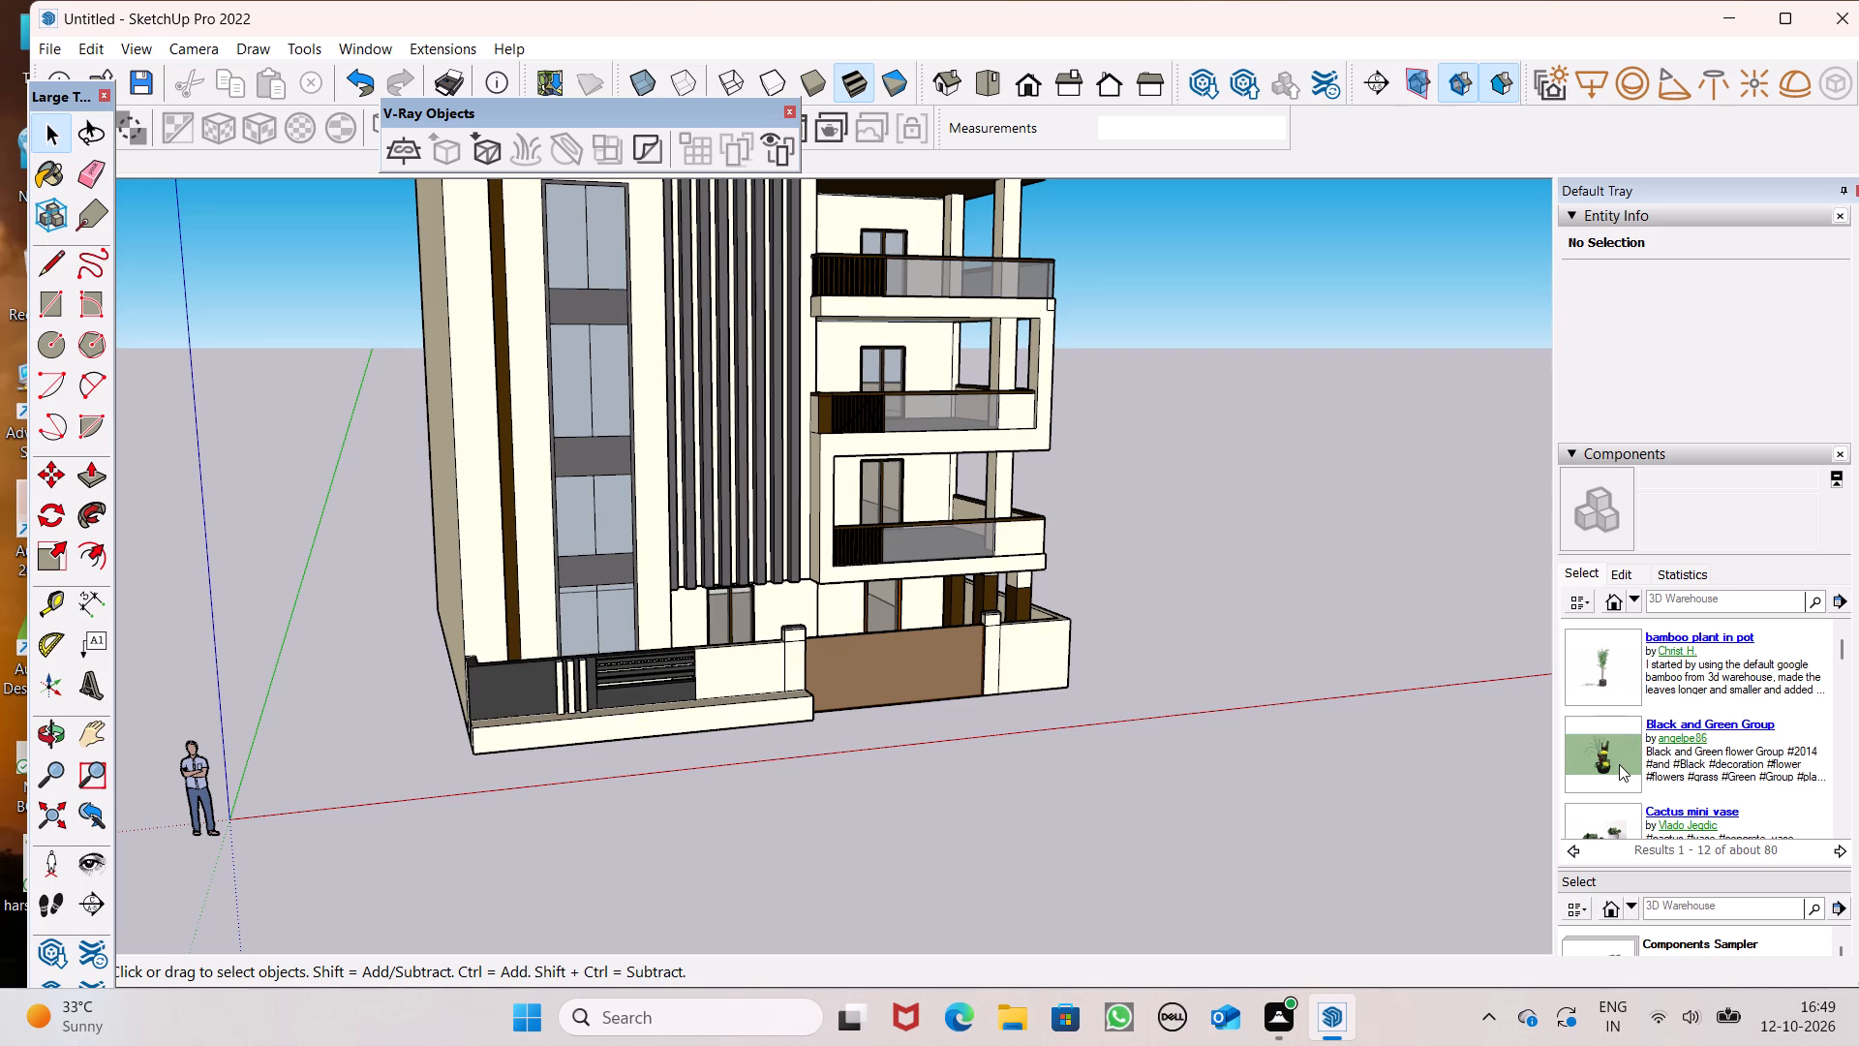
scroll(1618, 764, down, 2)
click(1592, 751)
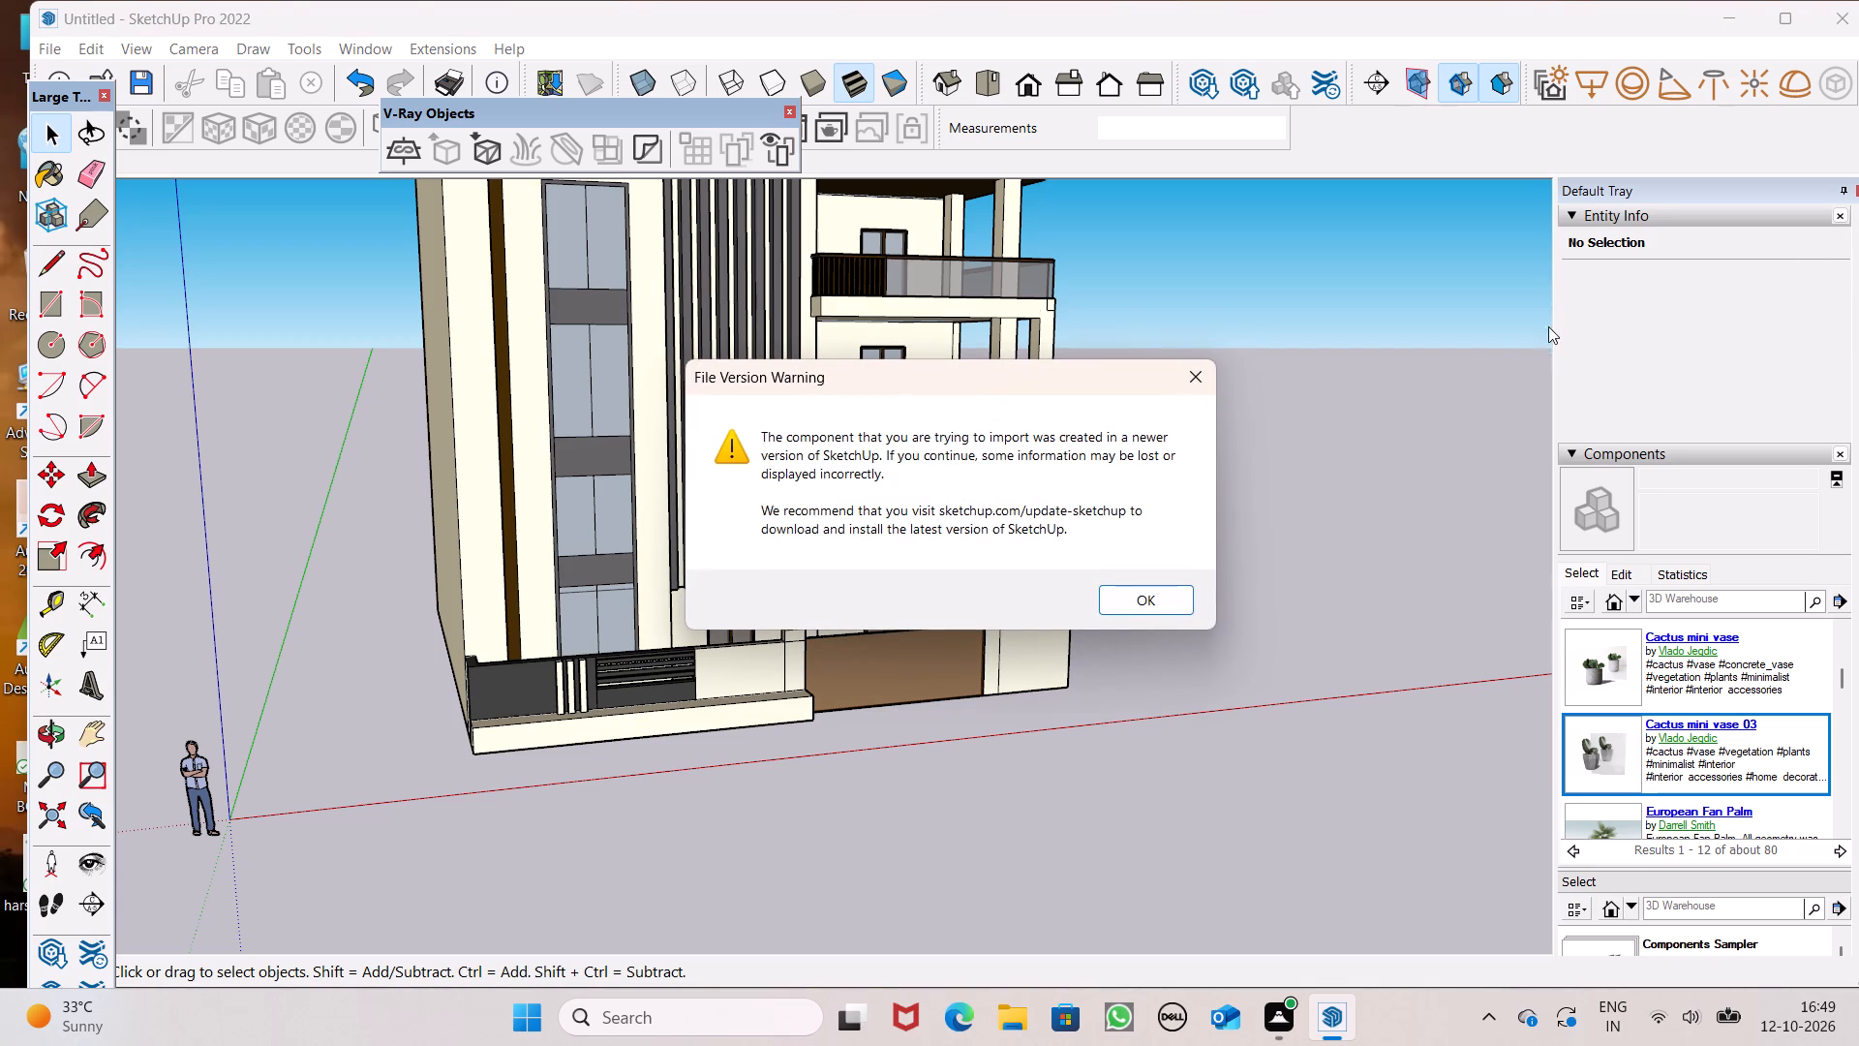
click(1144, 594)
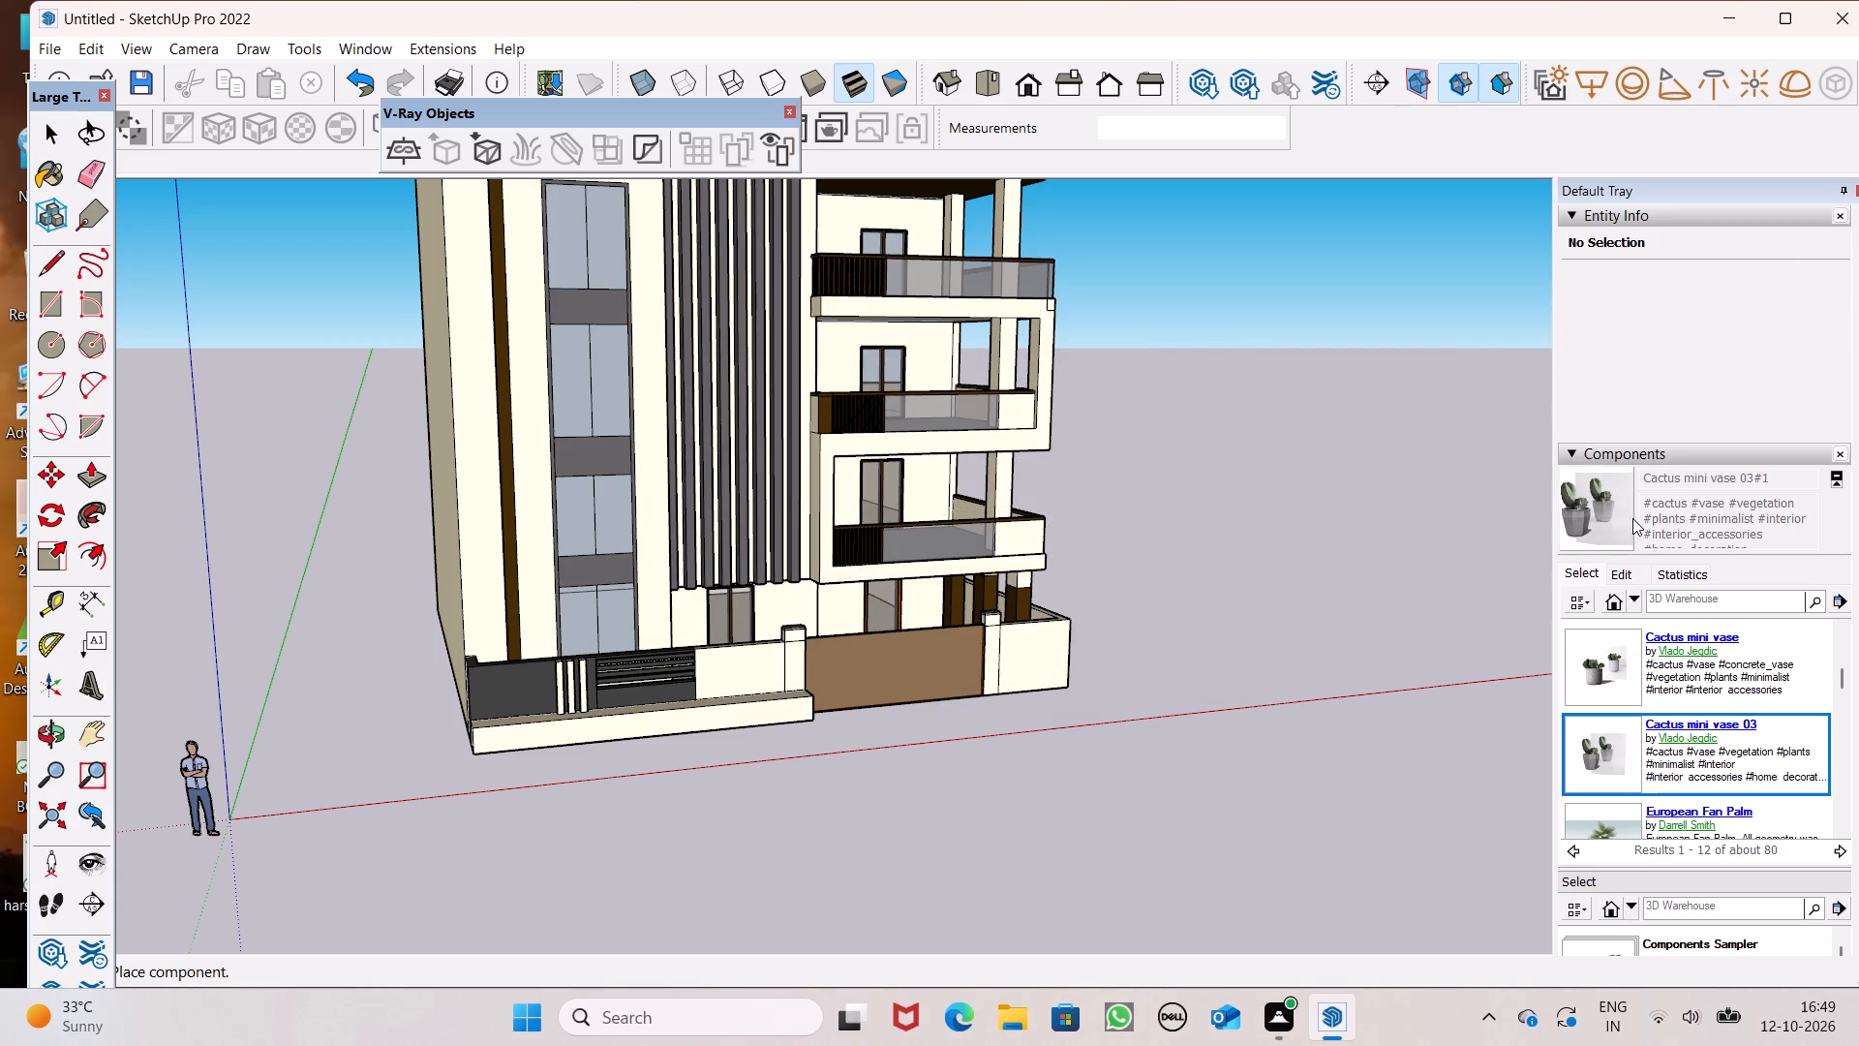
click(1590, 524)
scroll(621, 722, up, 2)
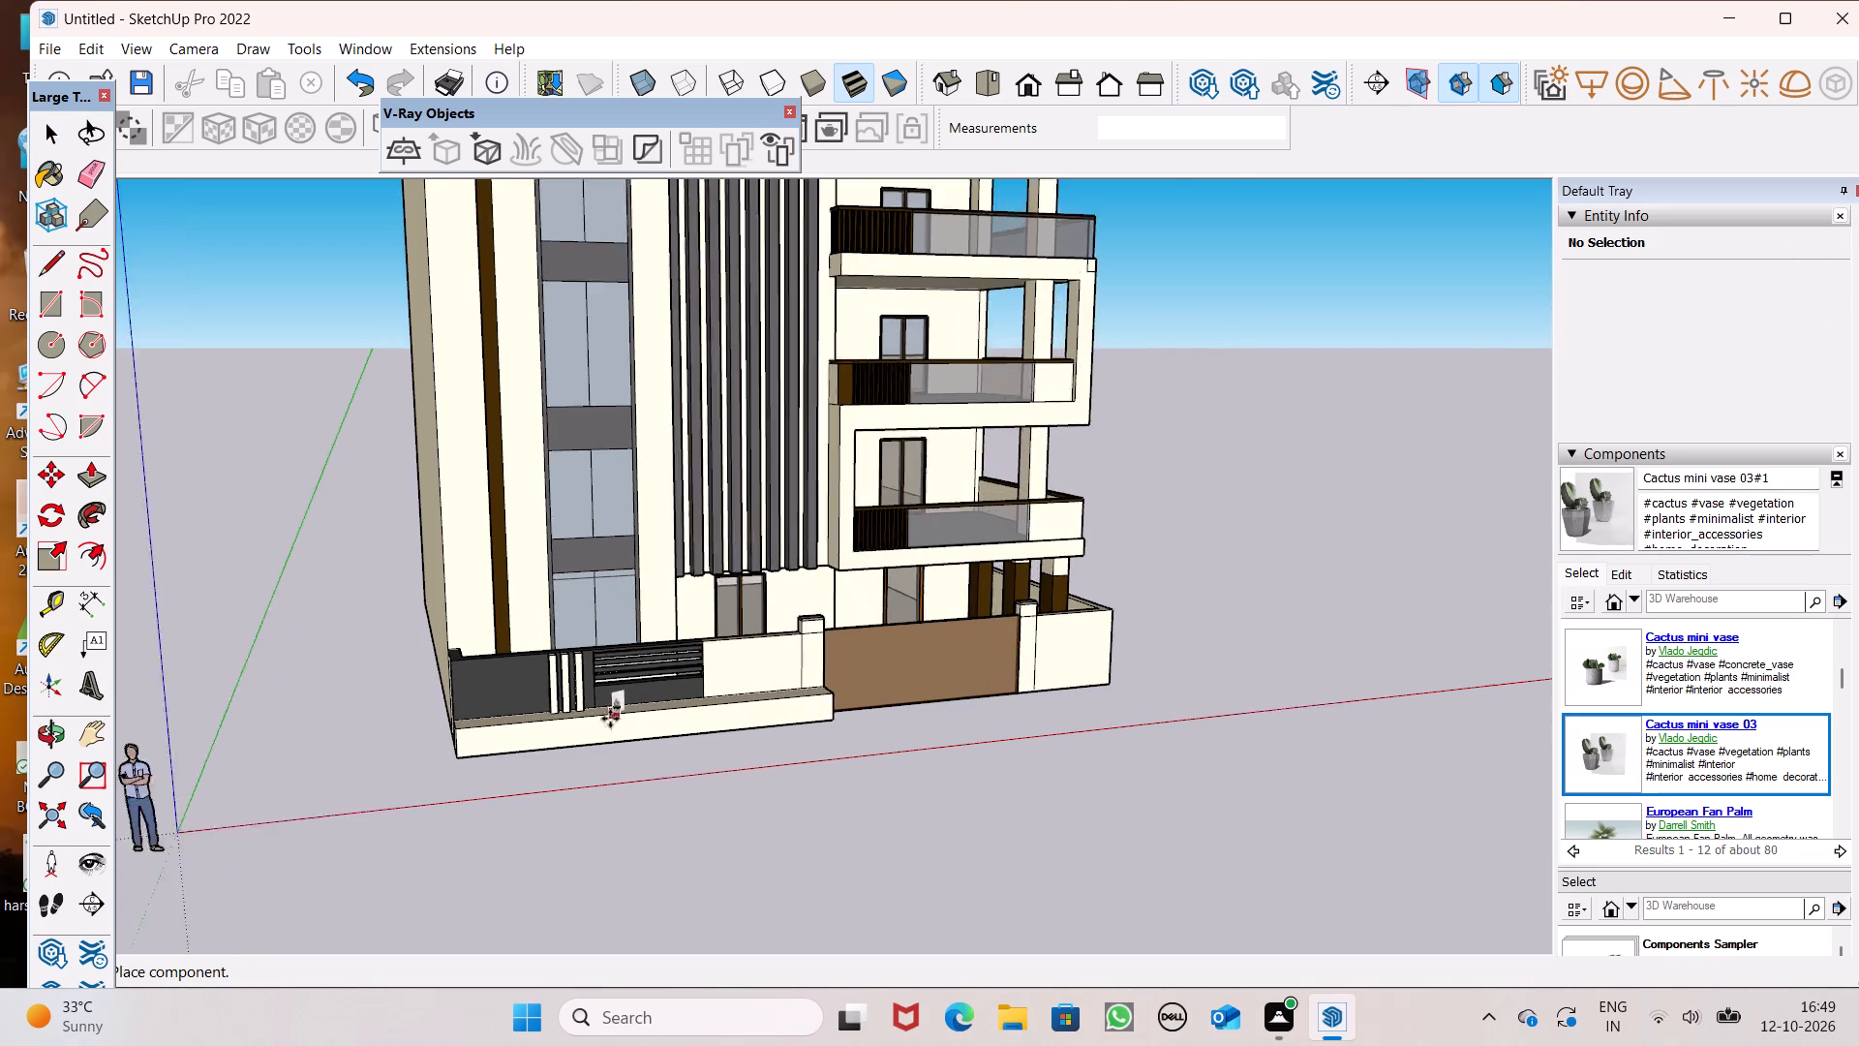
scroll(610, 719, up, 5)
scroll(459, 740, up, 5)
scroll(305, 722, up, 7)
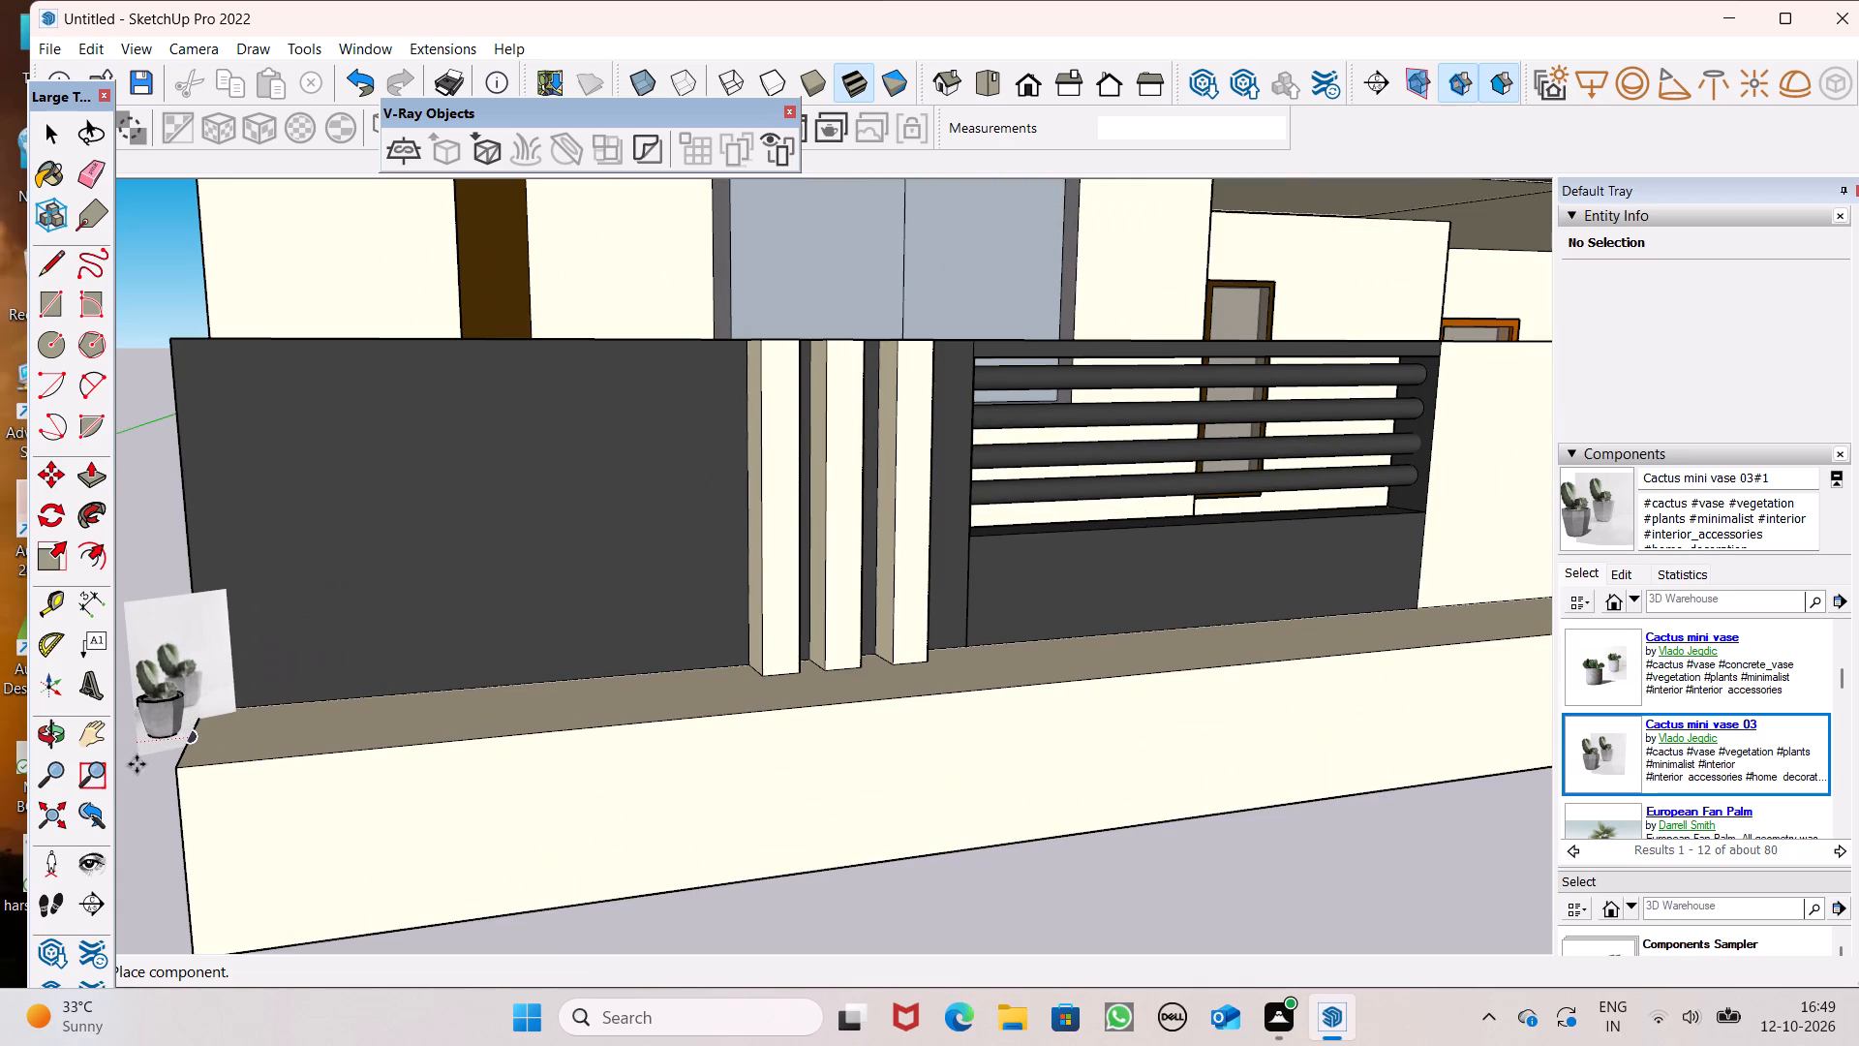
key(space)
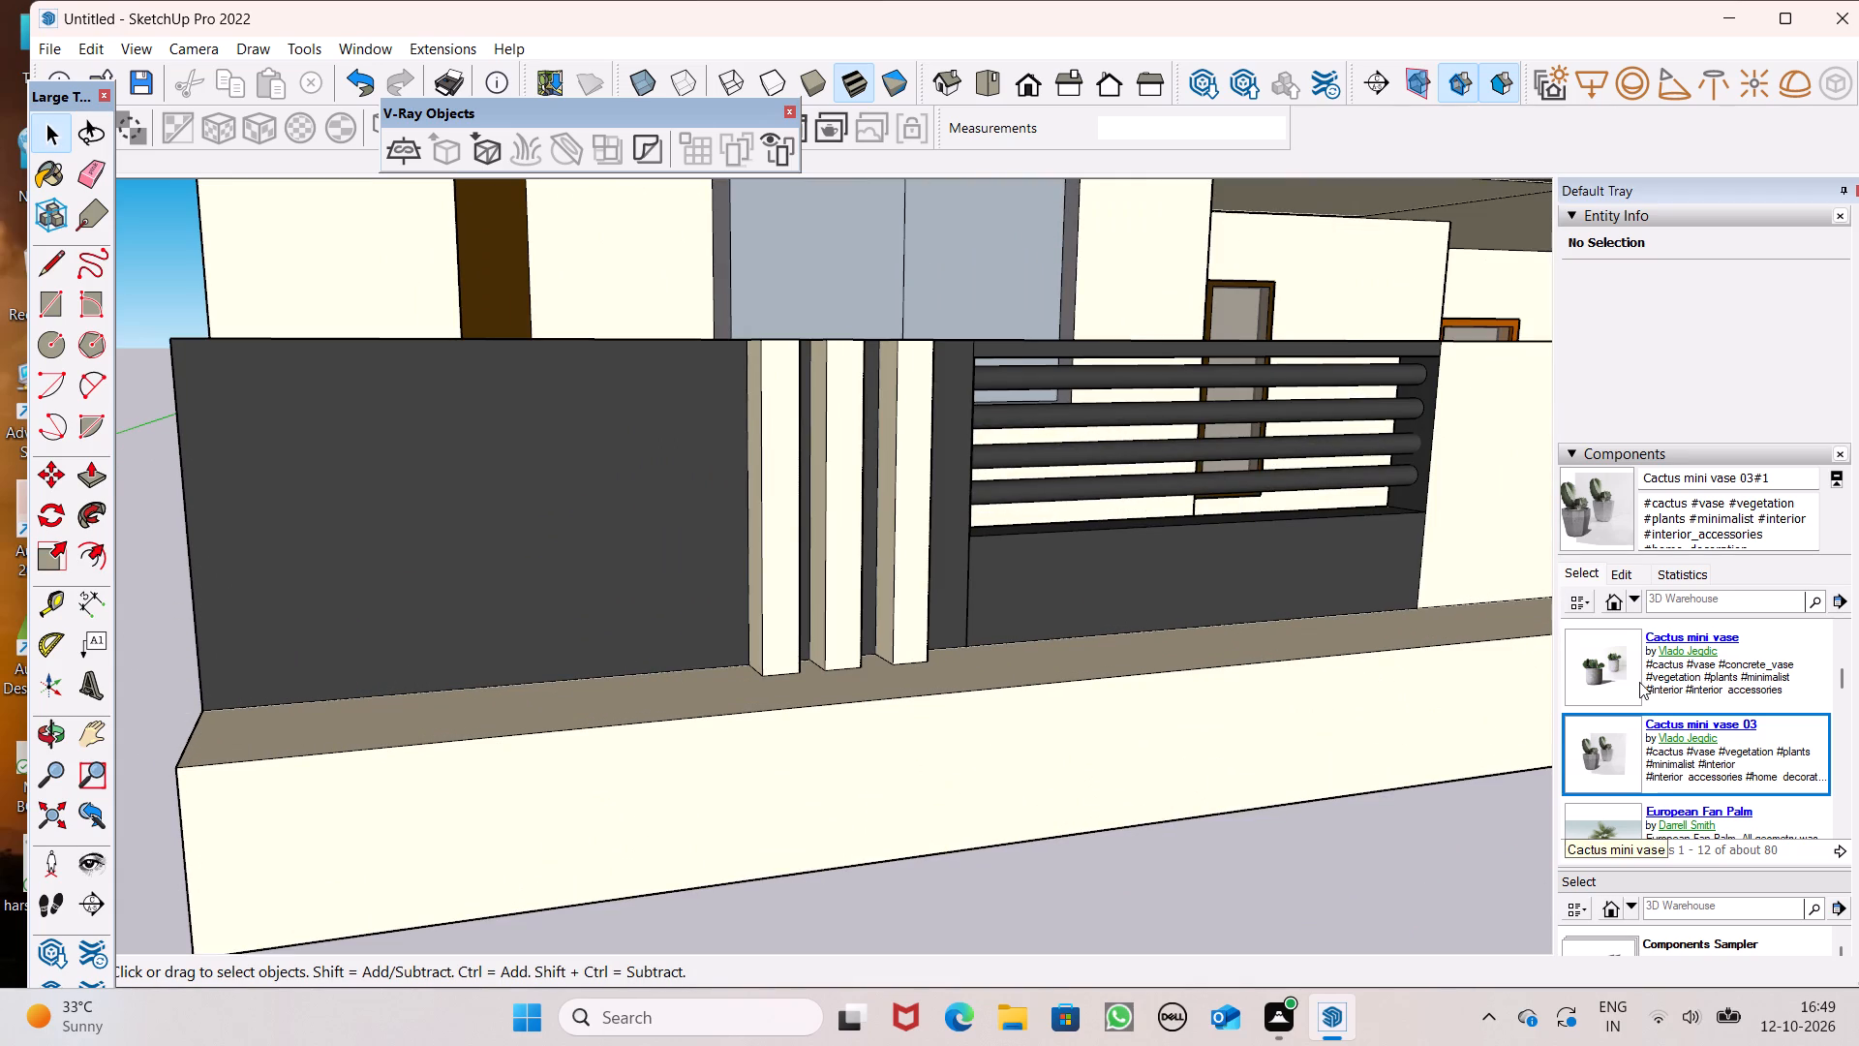
Load the VASO VIETNAMITA potted plant from the plants results and place it at the ledge's outer corner beside the dark boundary wall.
scroll(1641, 681, down, 2)
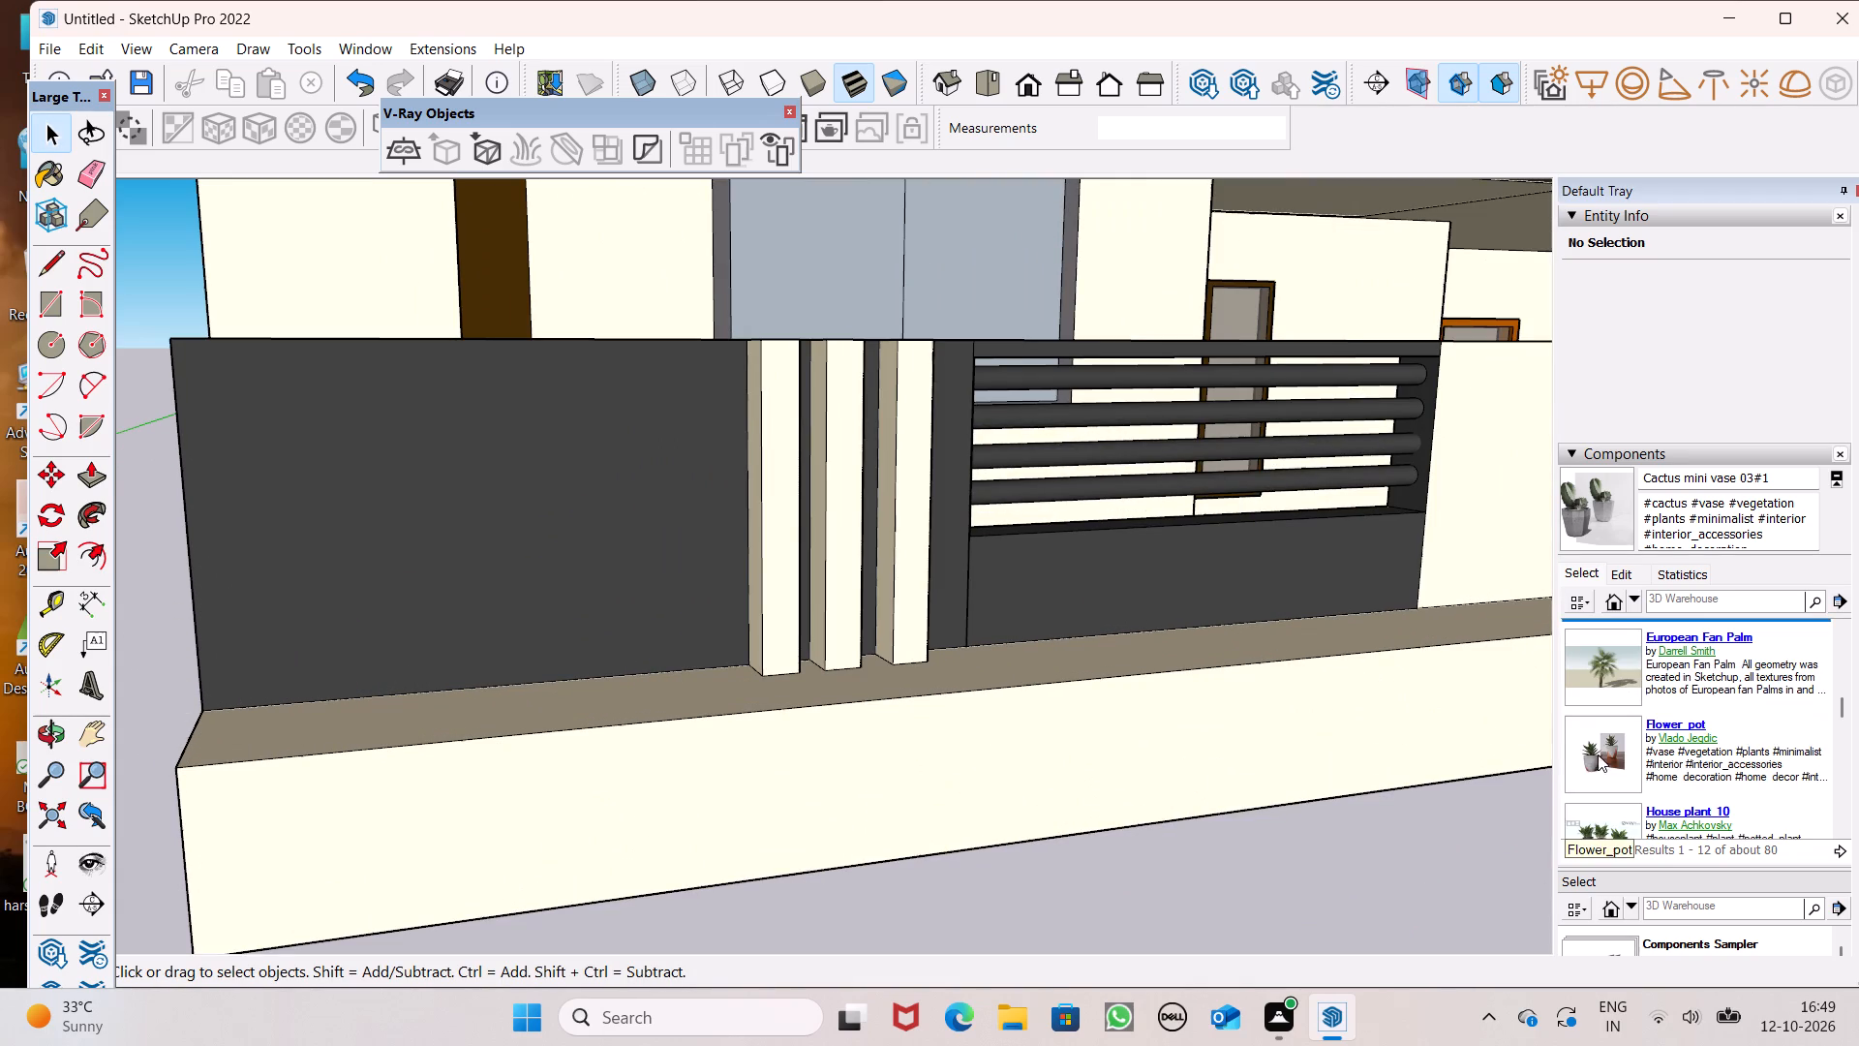
scroll(1598, 766, down, 3)
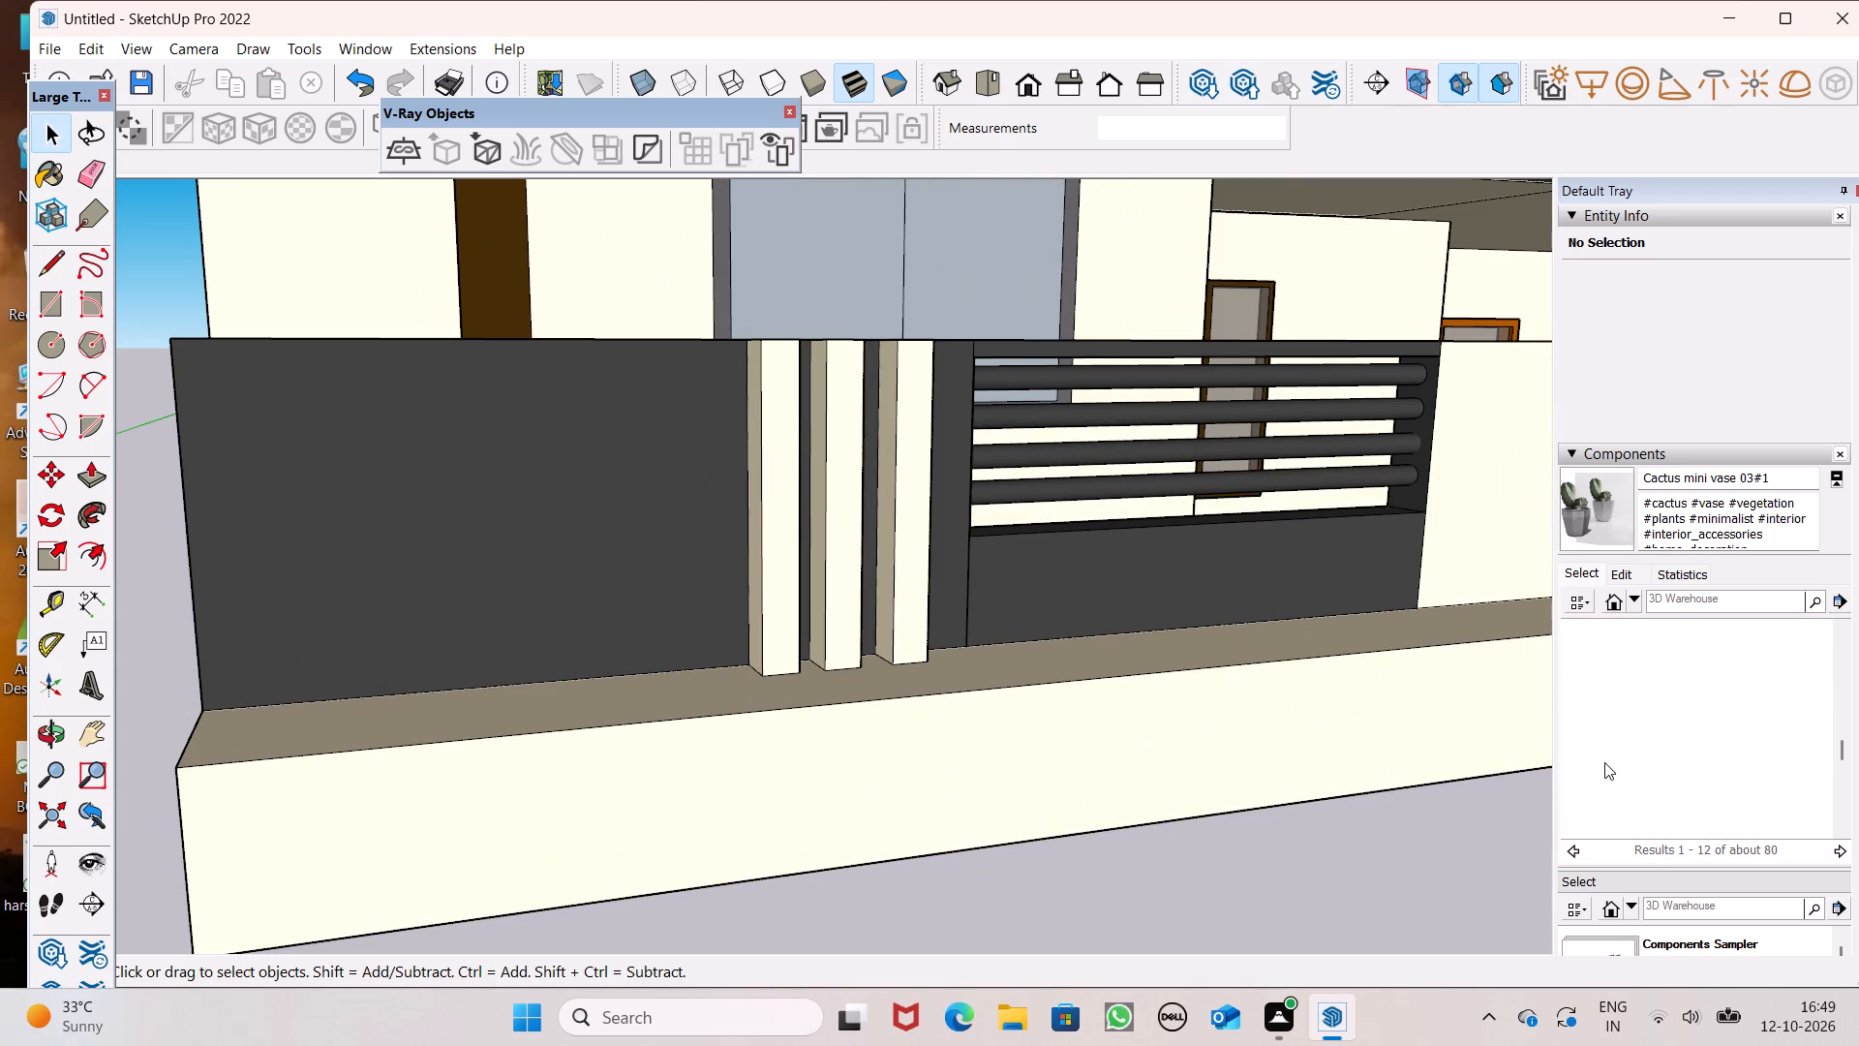
scroll(1609, 761, down, 3)
scroll(1599, 702, up, 1)
click(1591, 762)
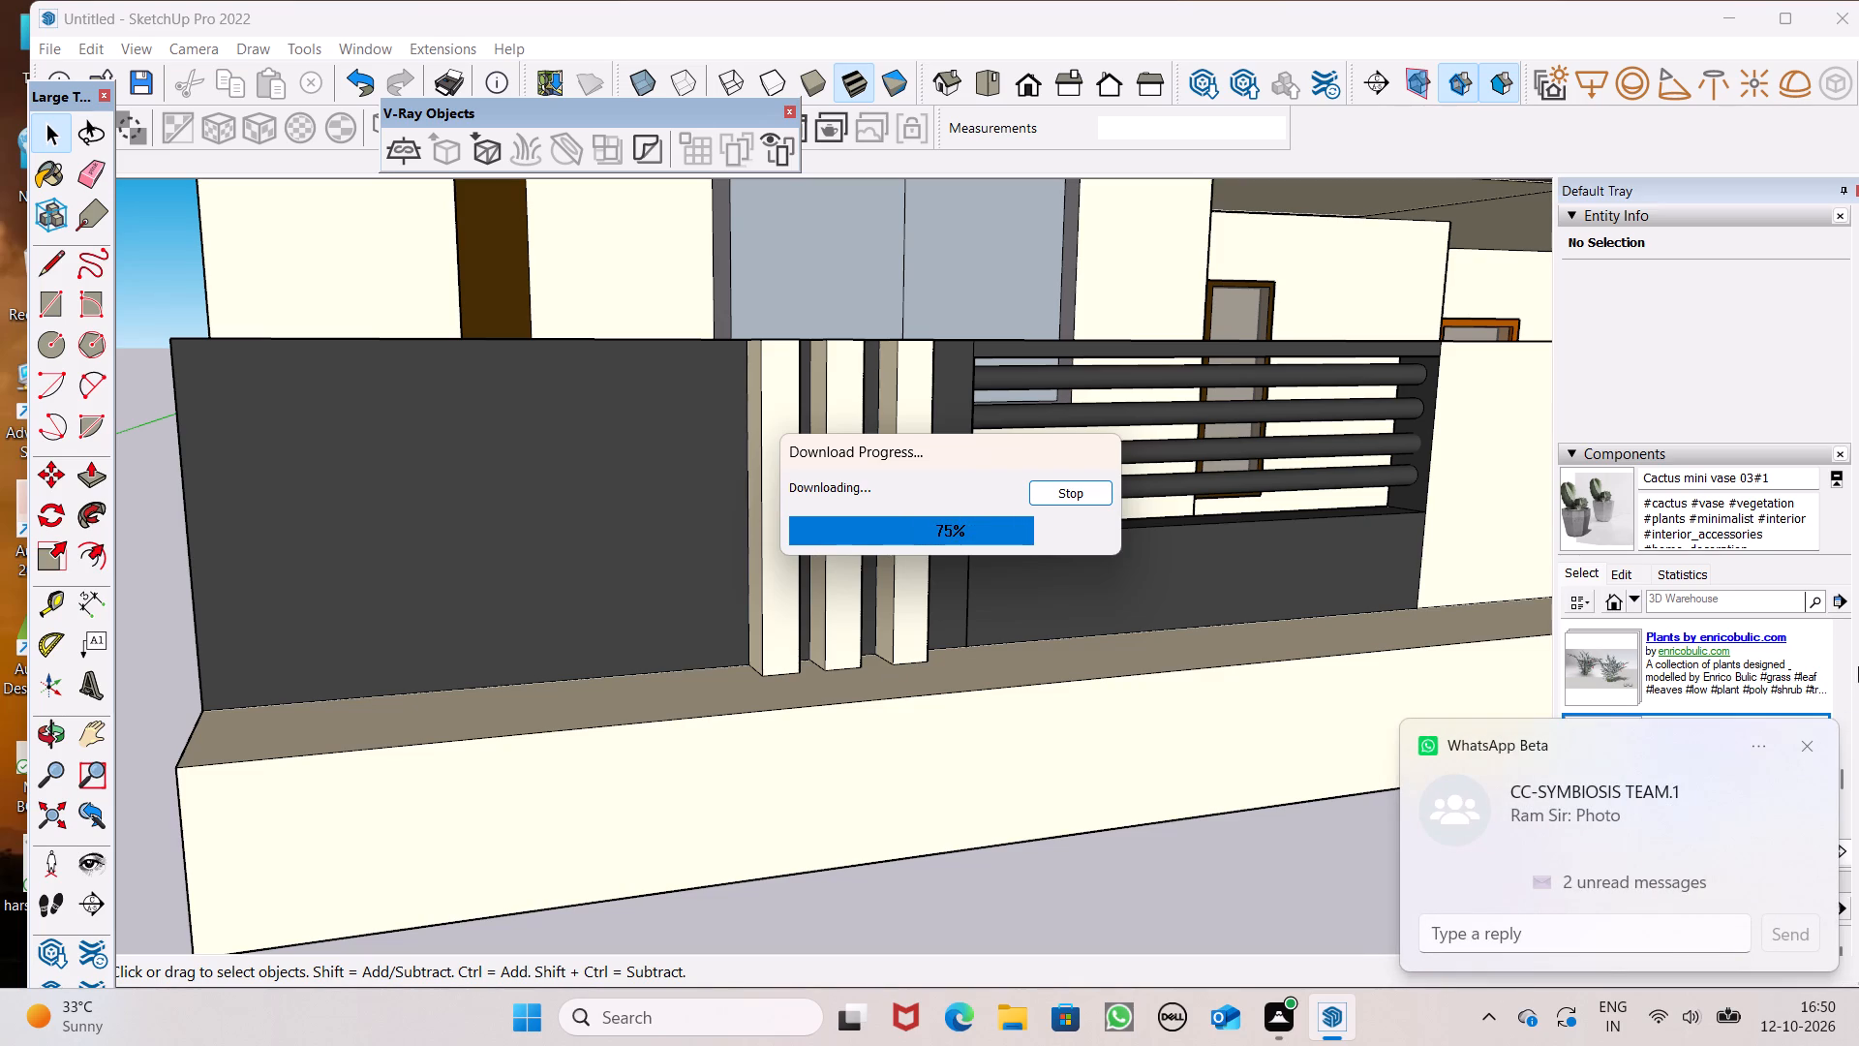
click(1807, 750)
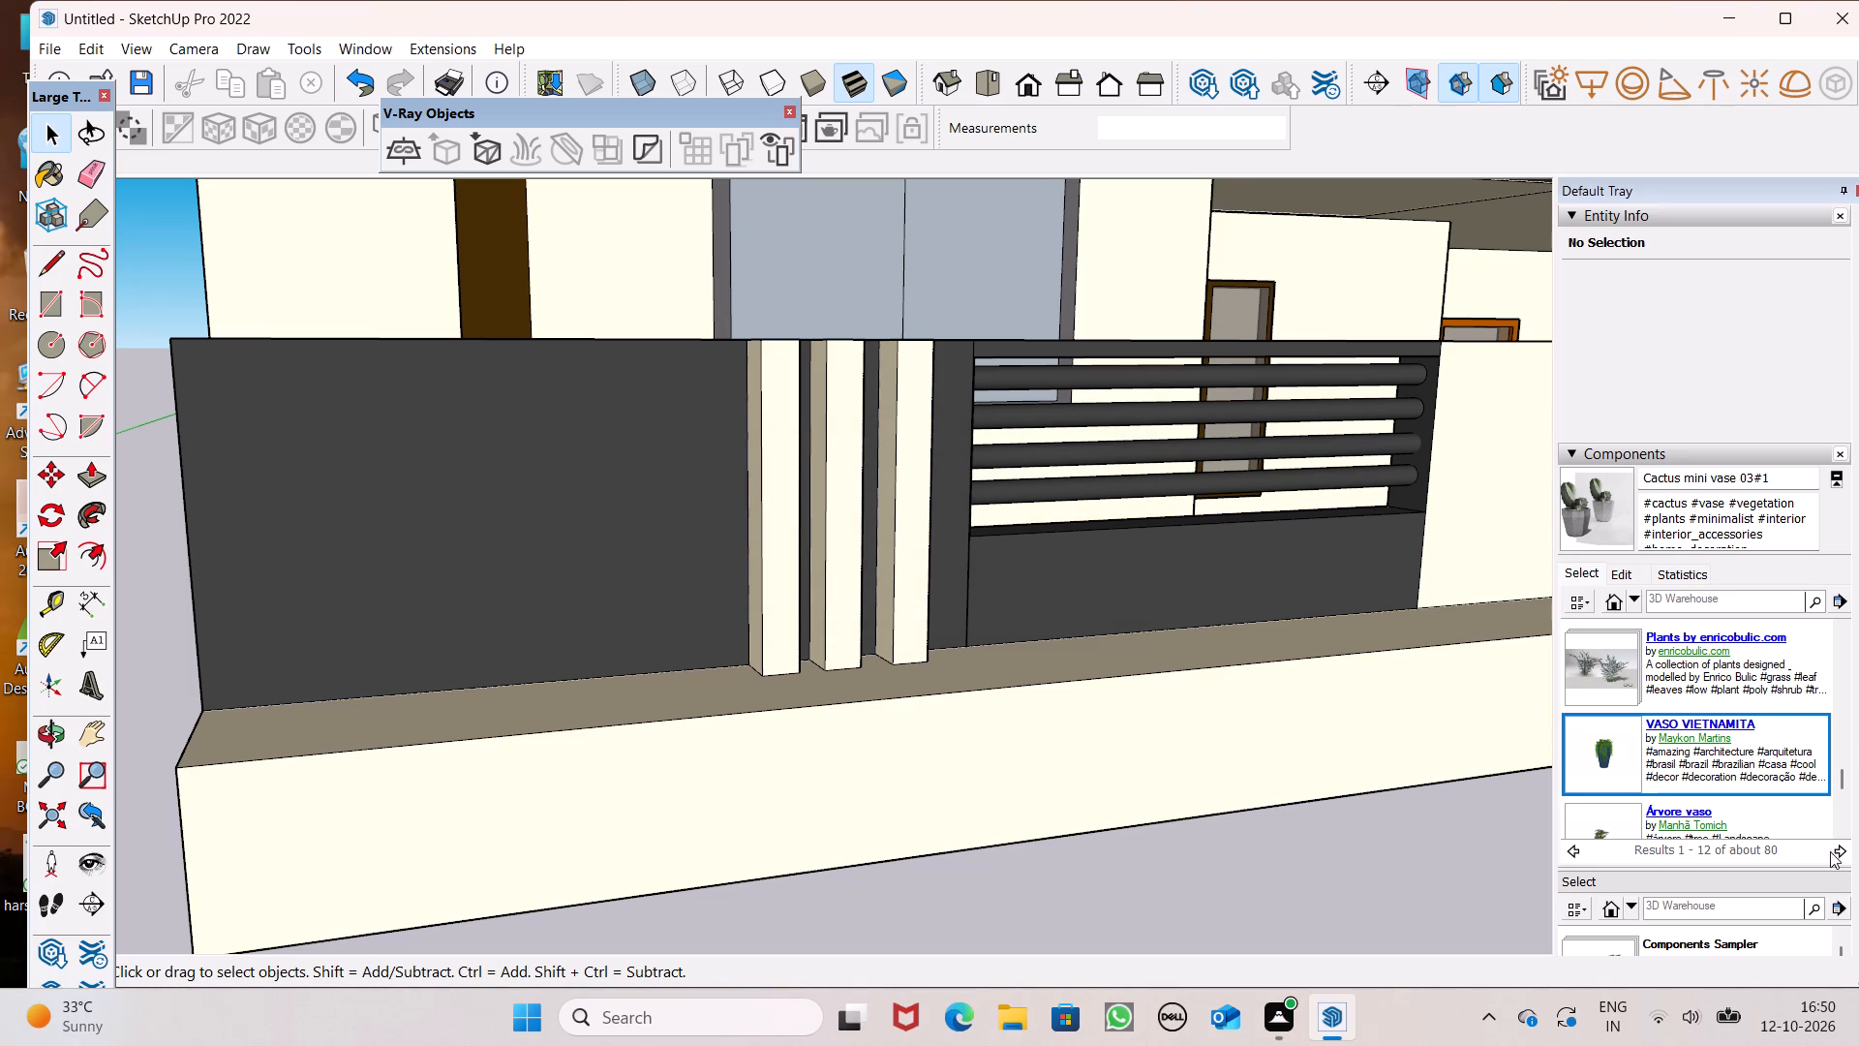
key(6)
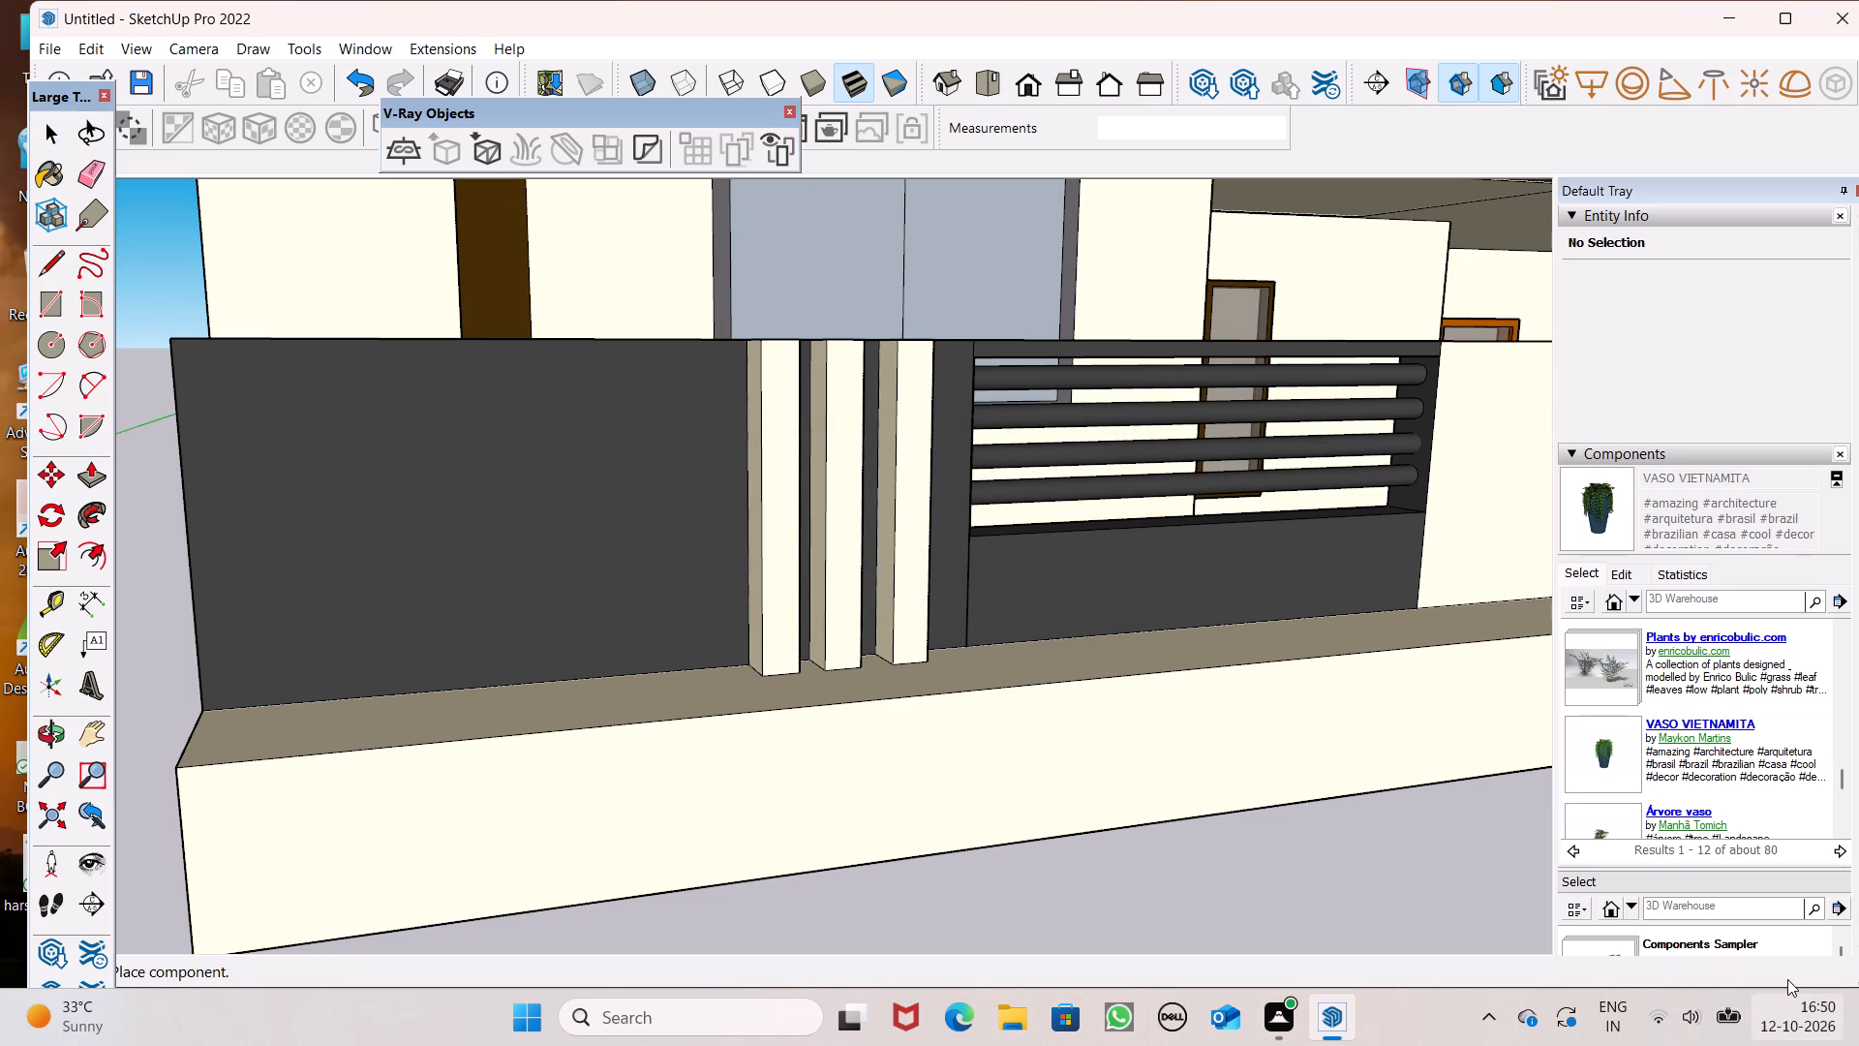
key(6)
click(1593, 538)
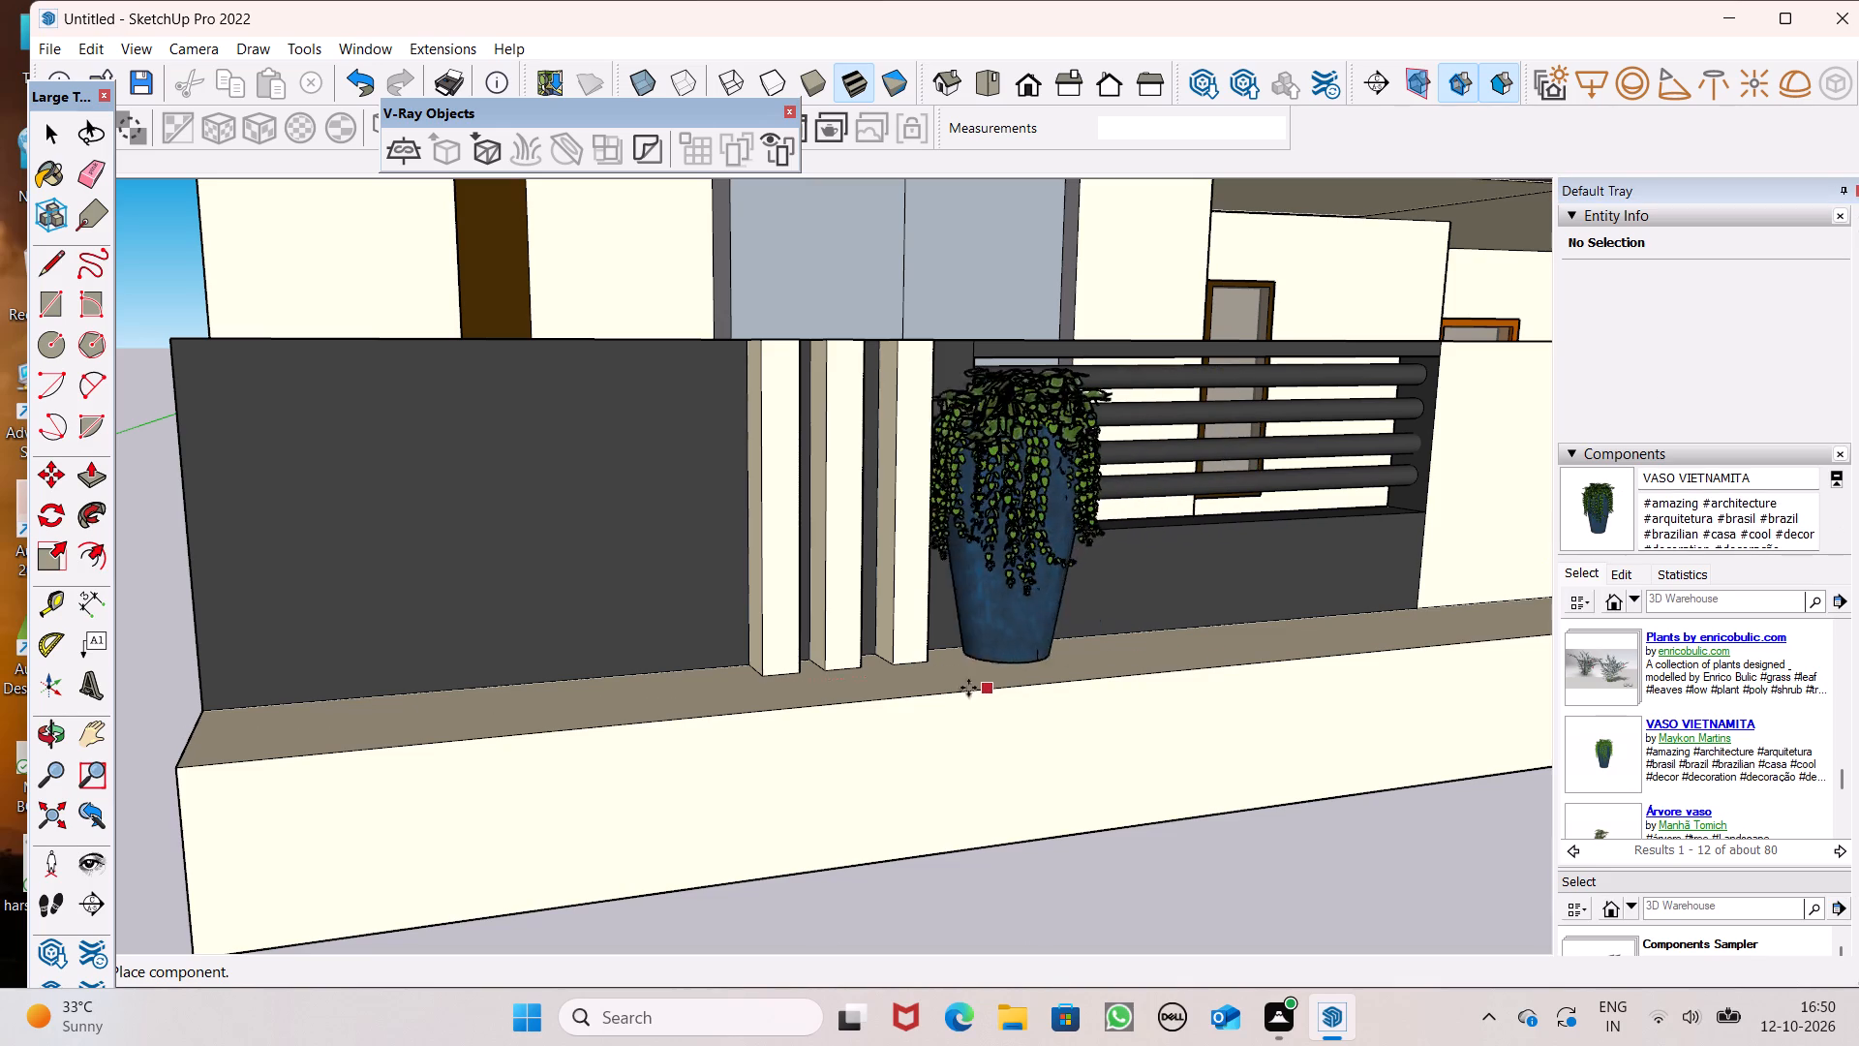
scroll(582, 738, down, 6)
scroll(452, 758, up, 5)
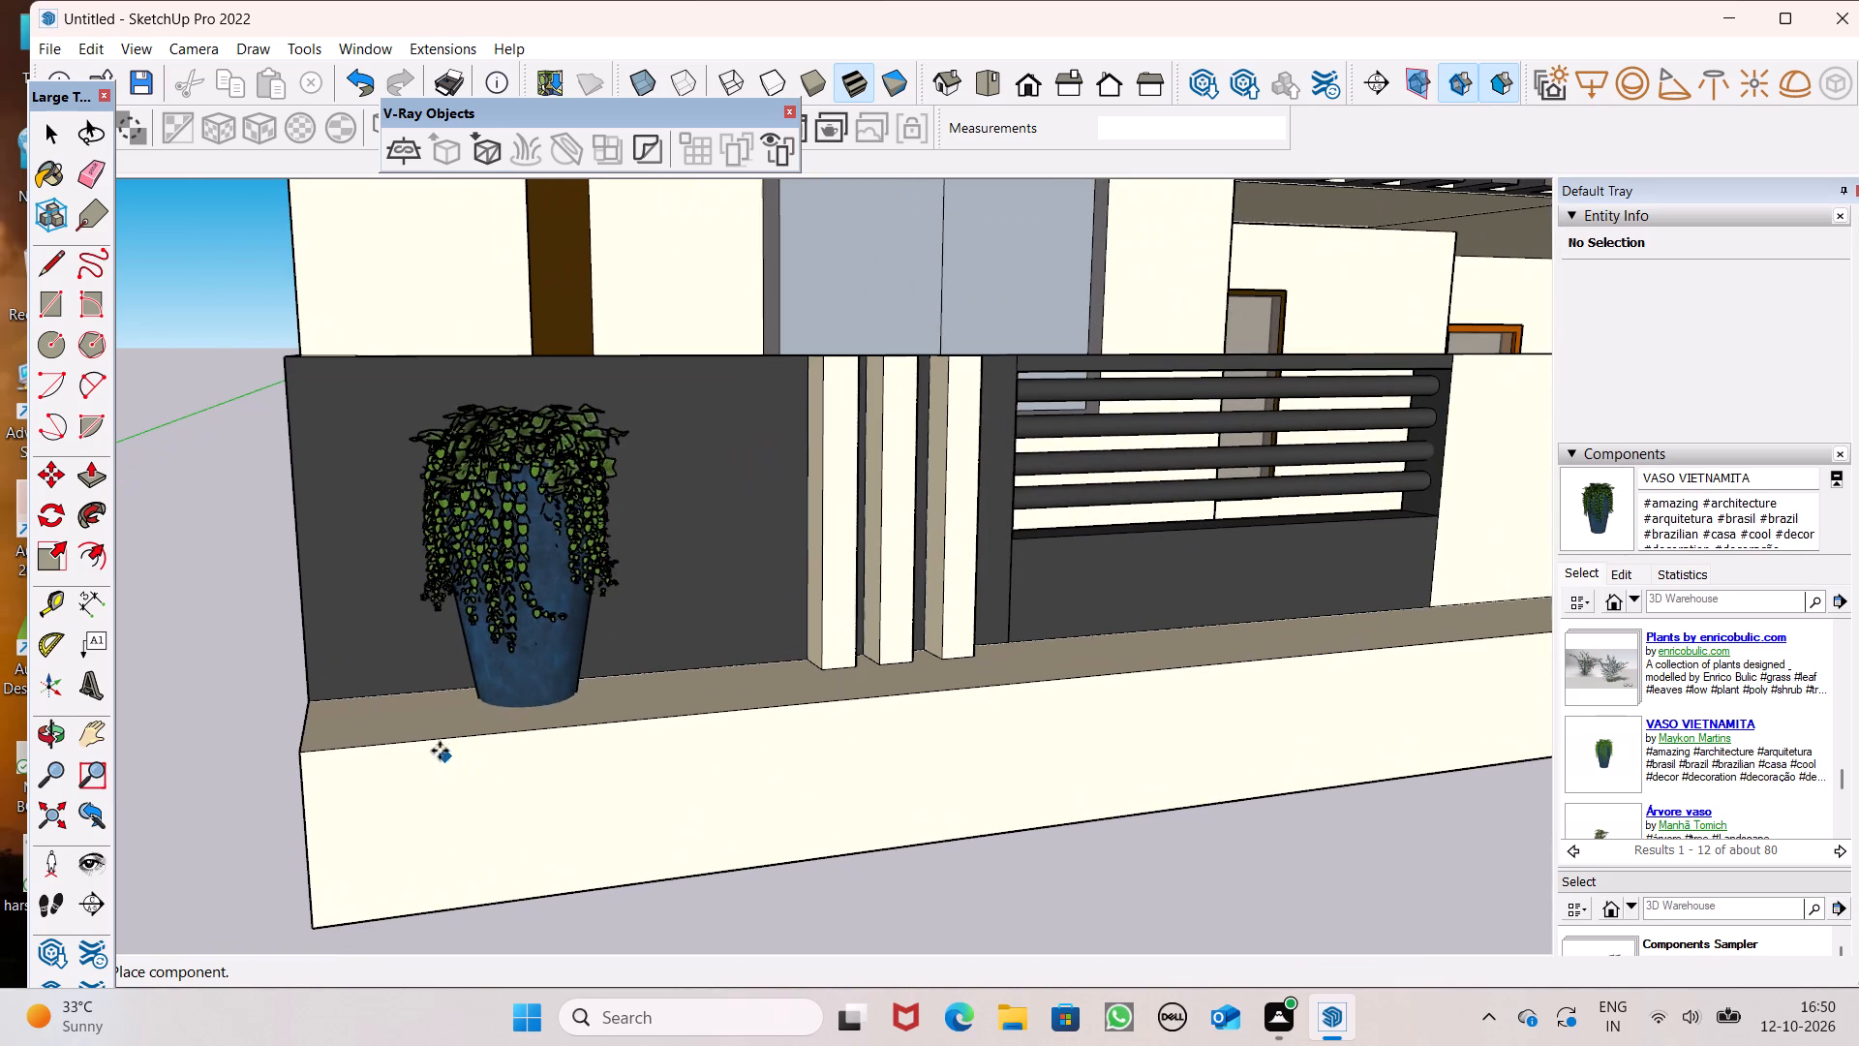
click(293, 723)
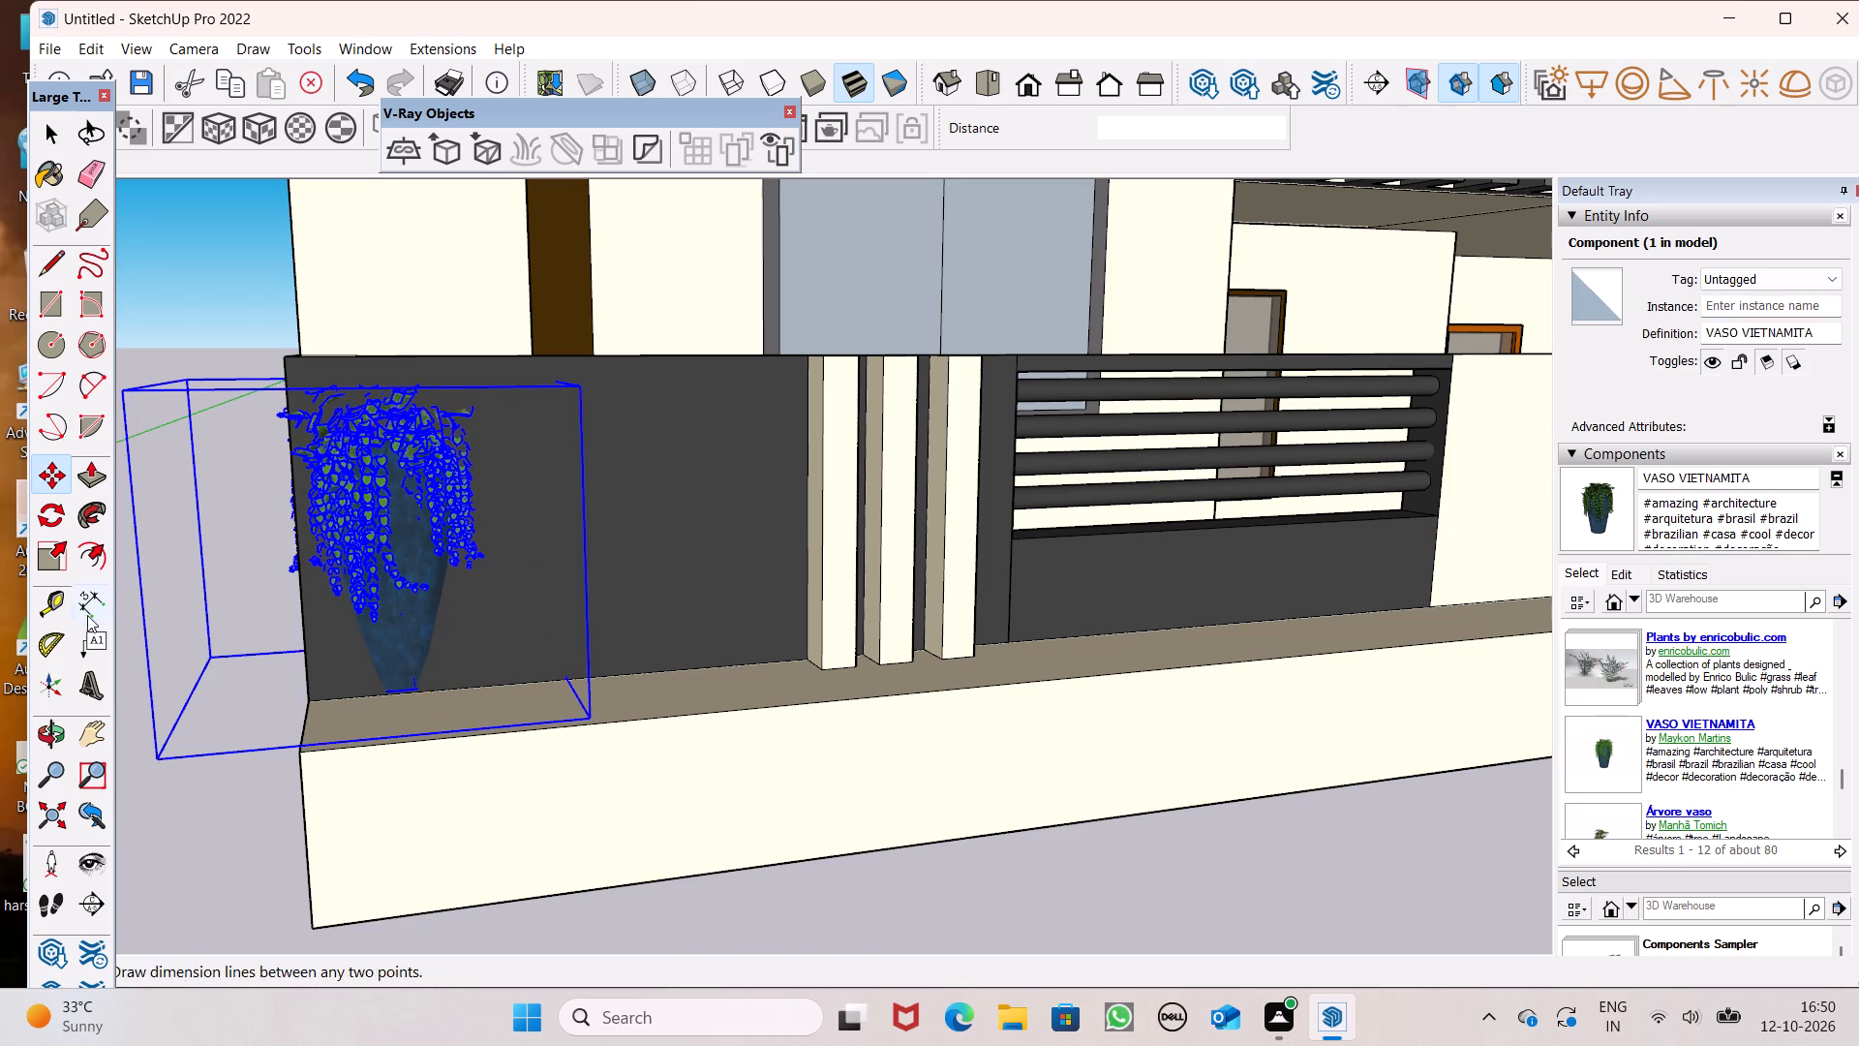
Scale the potted plant's height down to about 0.70 along the blue axis.
click(45, 539)
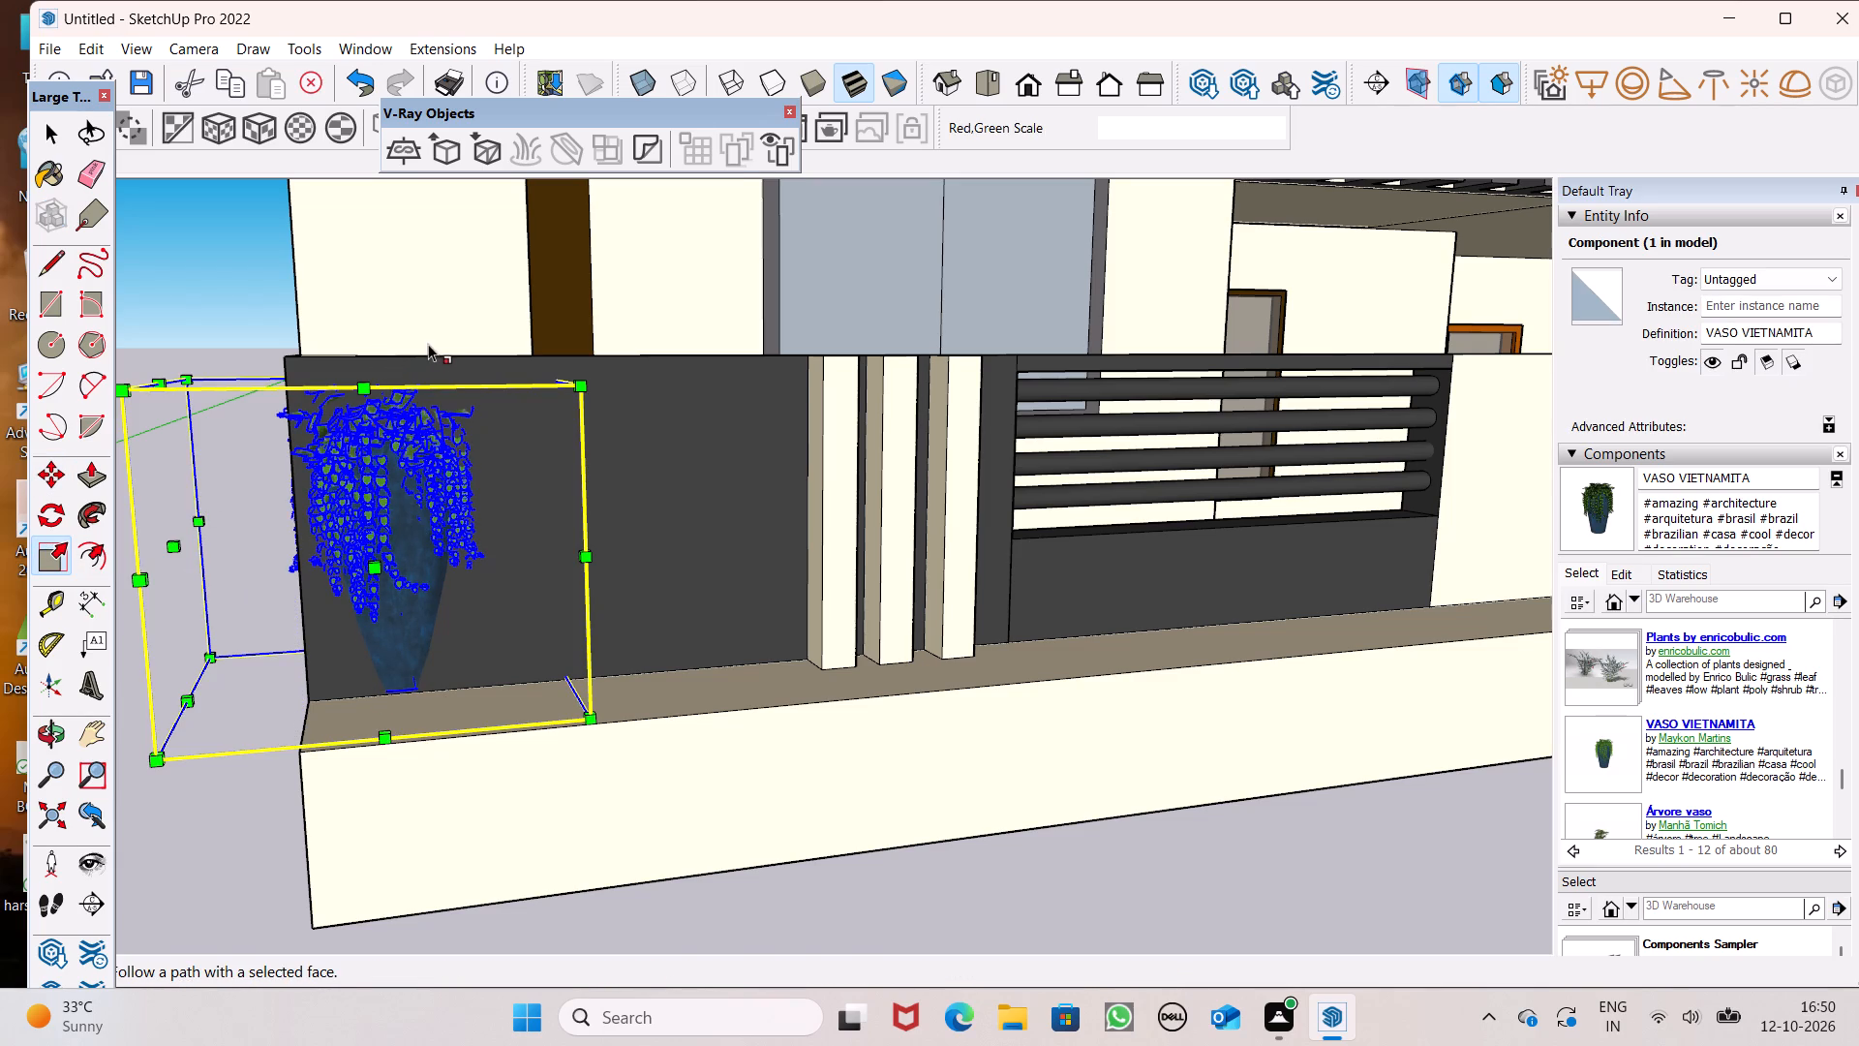
scroll(429, 343, down, 4)
middle_drag(423, 411, 413, 619)
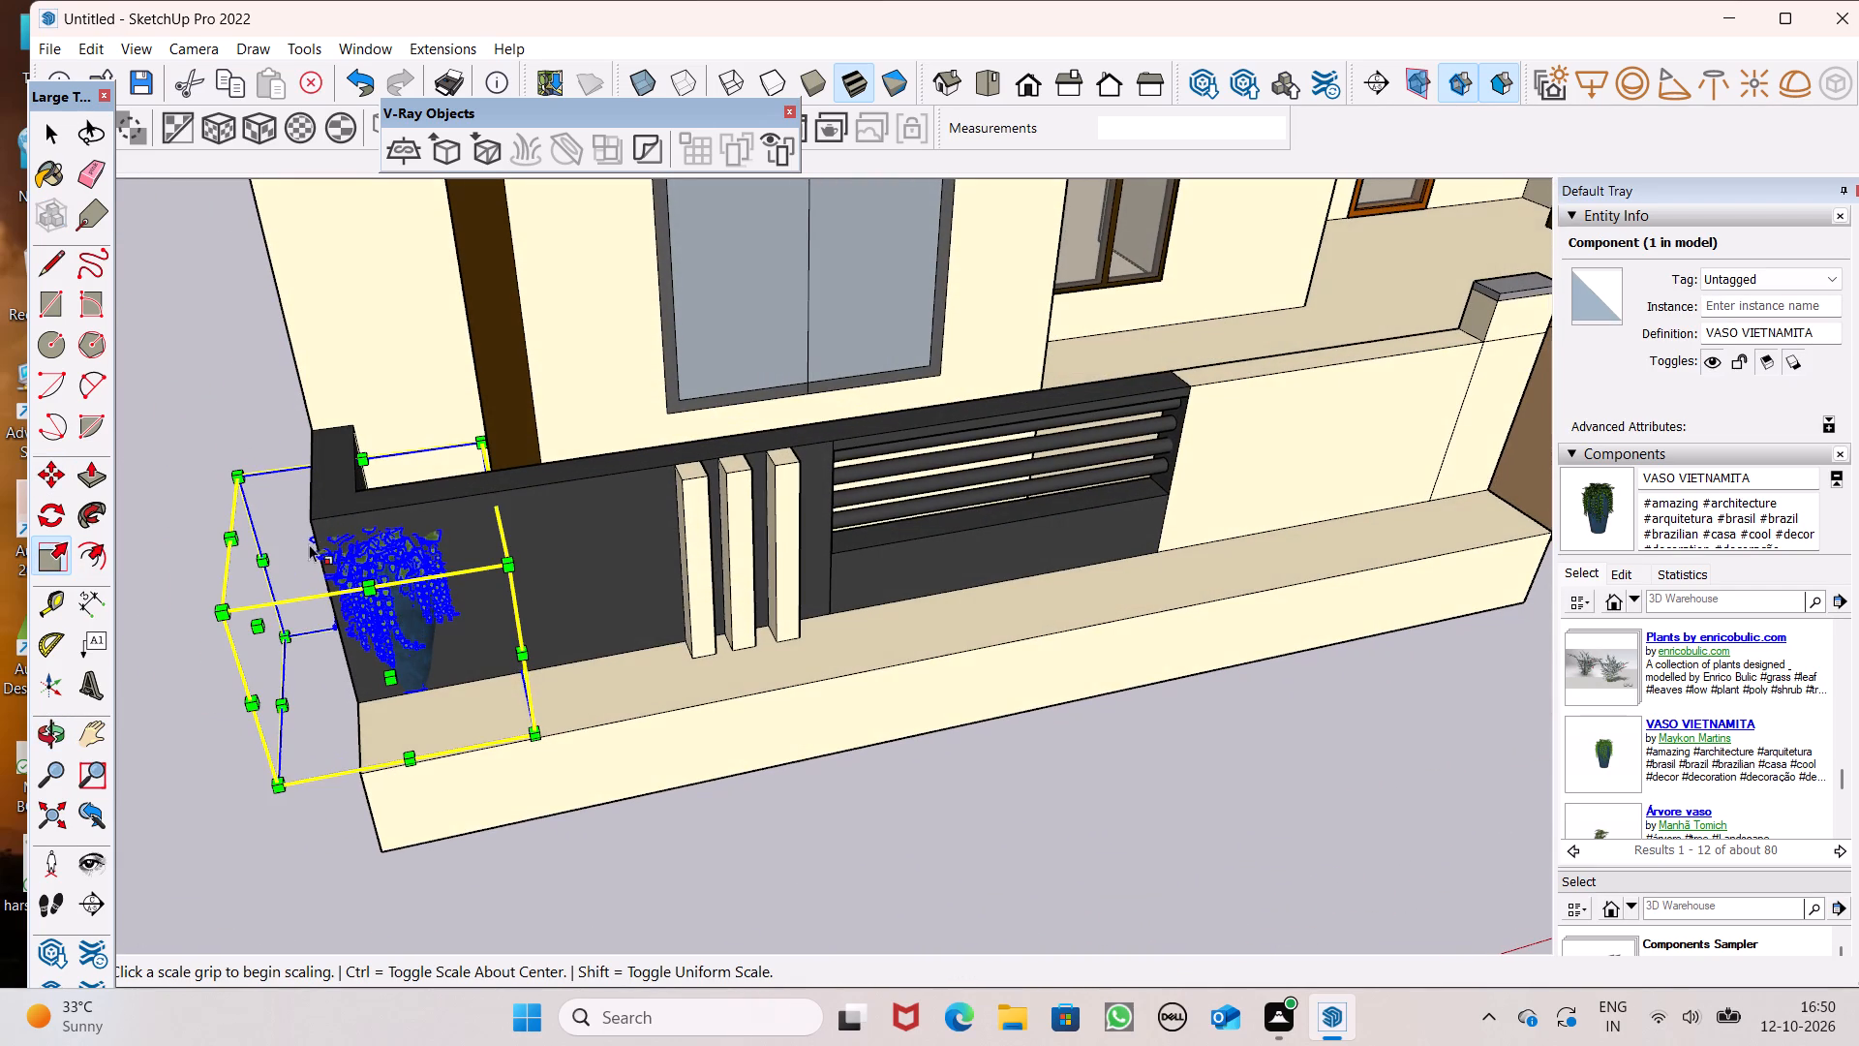
drag(354, 514, 370, 576)
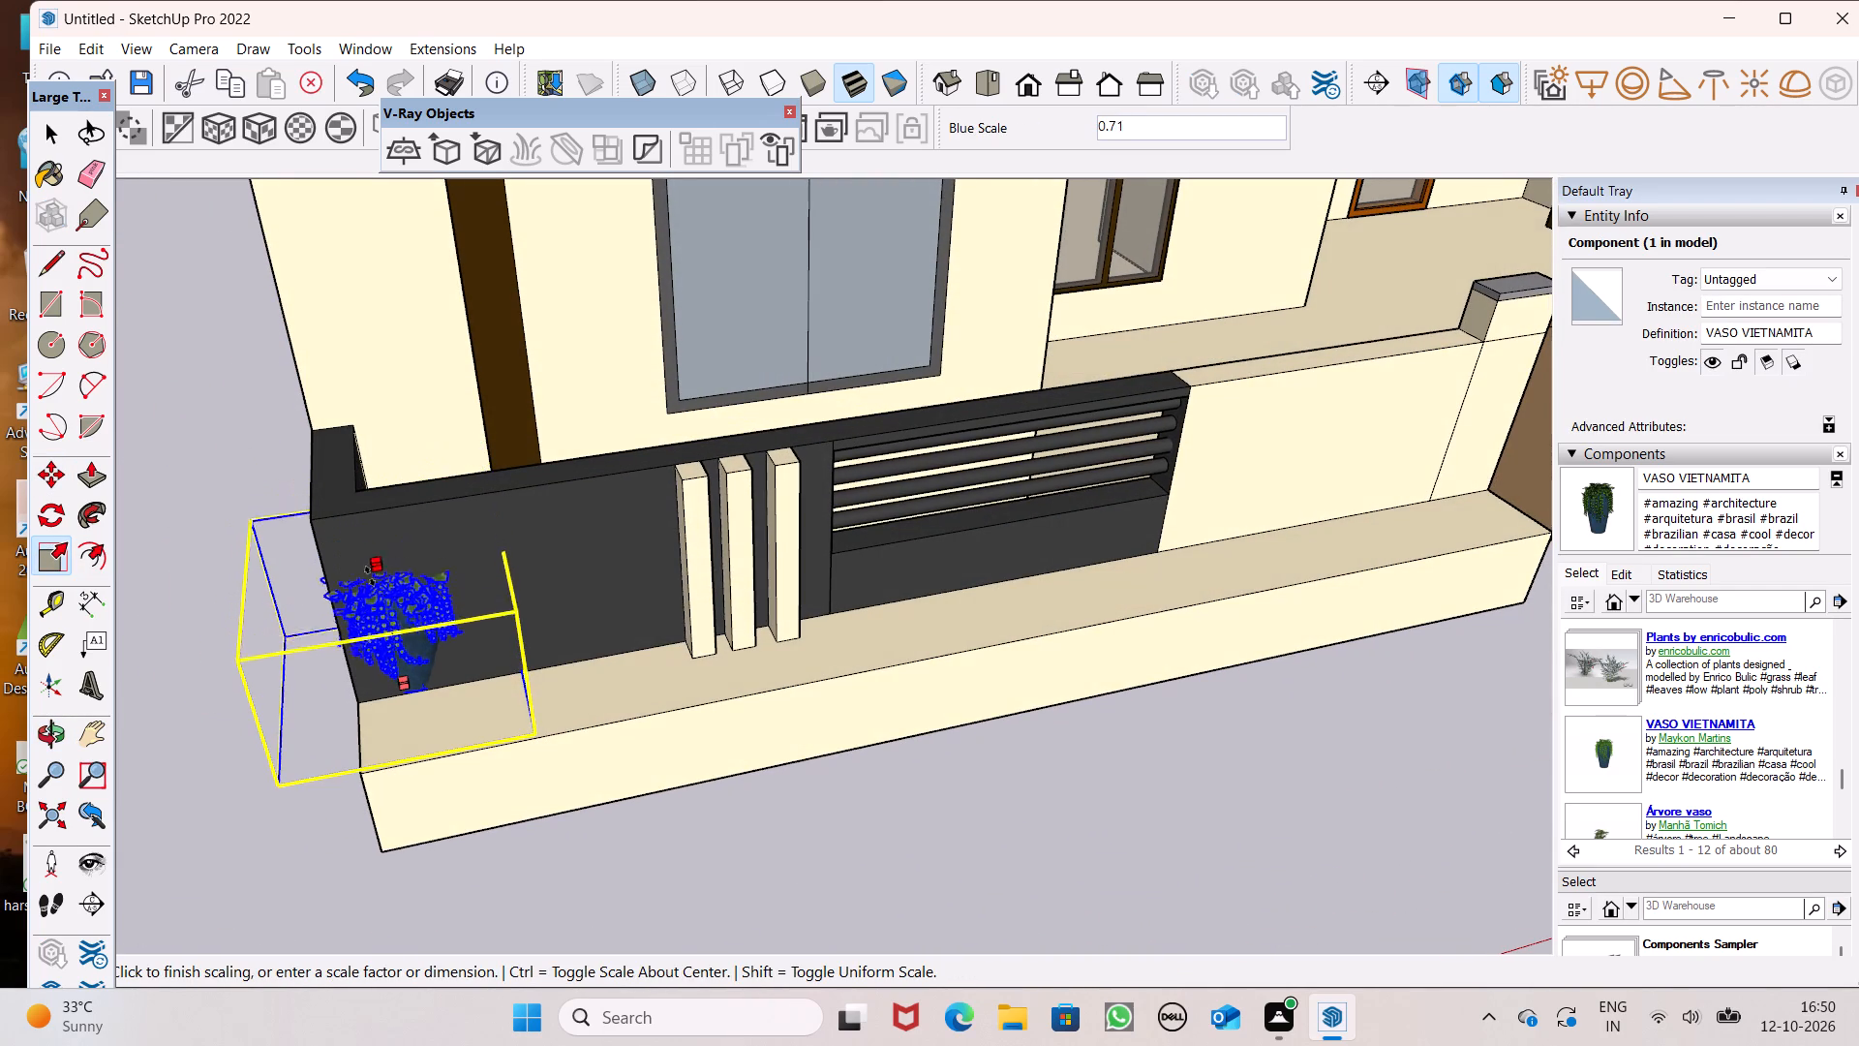
drag(370, 576, 370, 573)
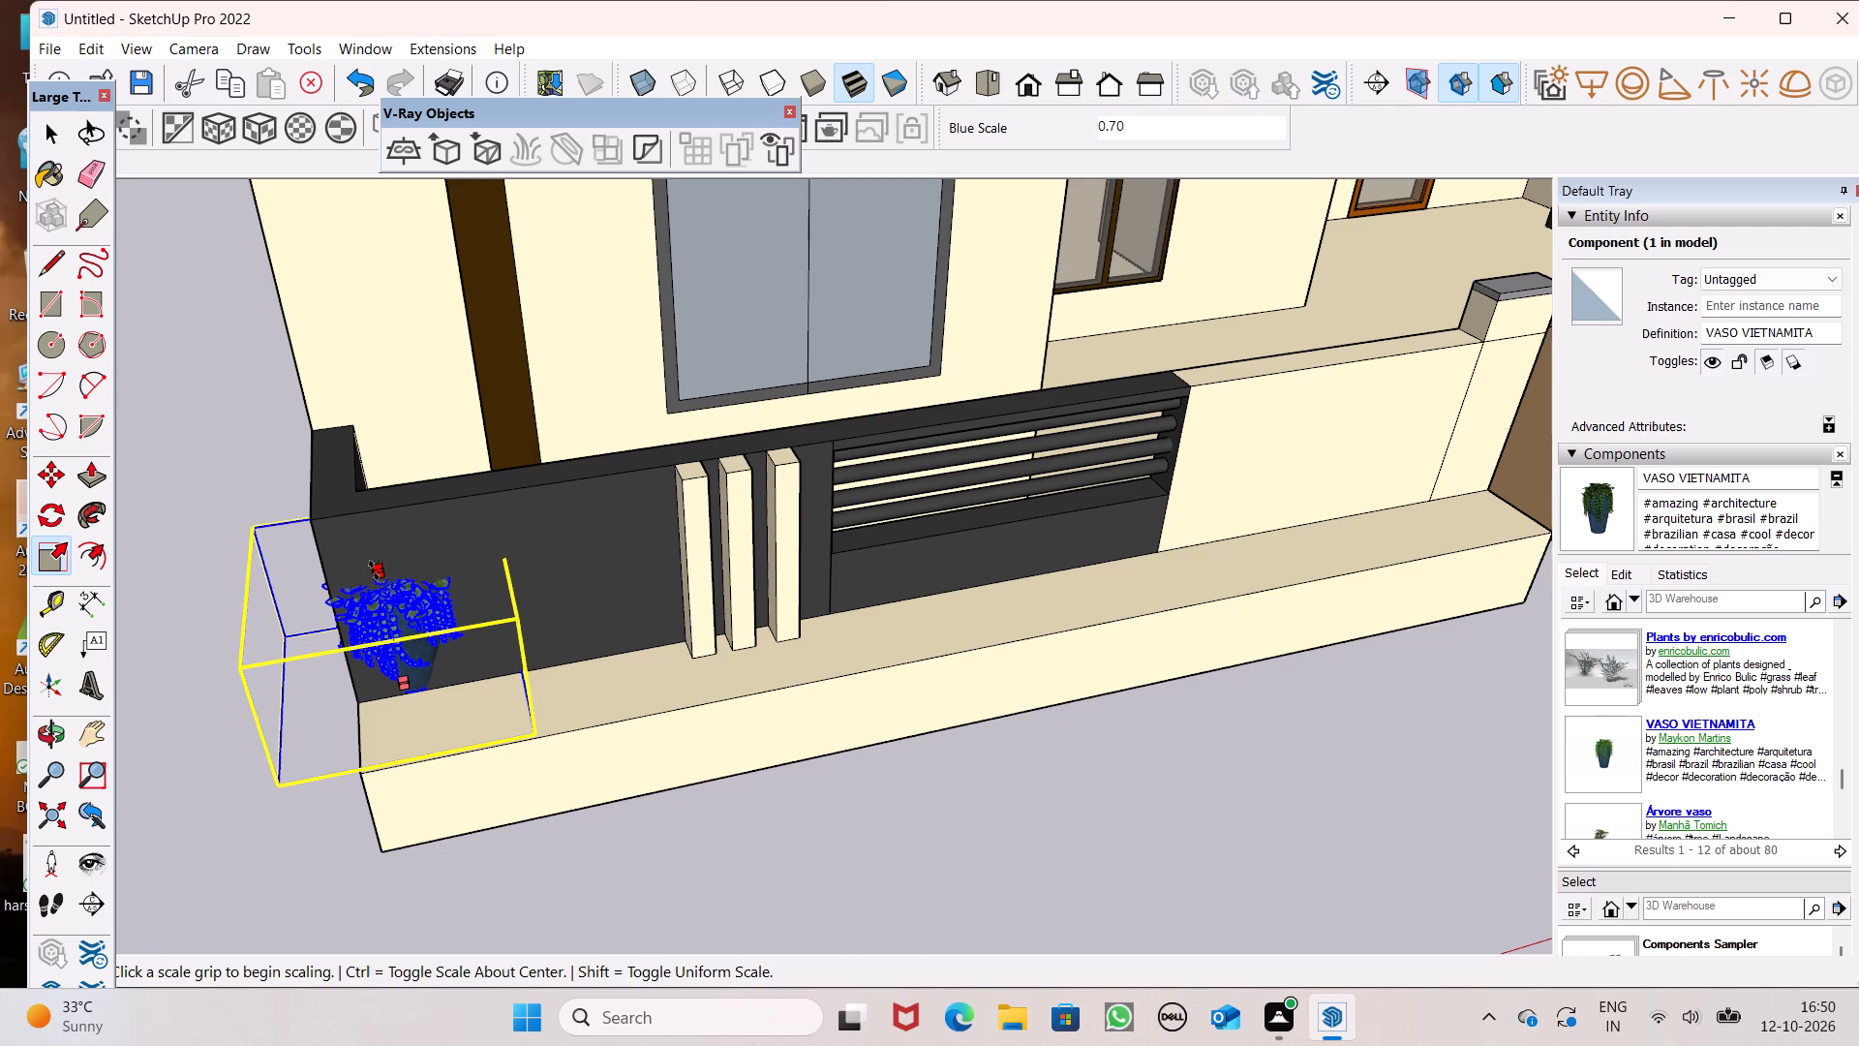
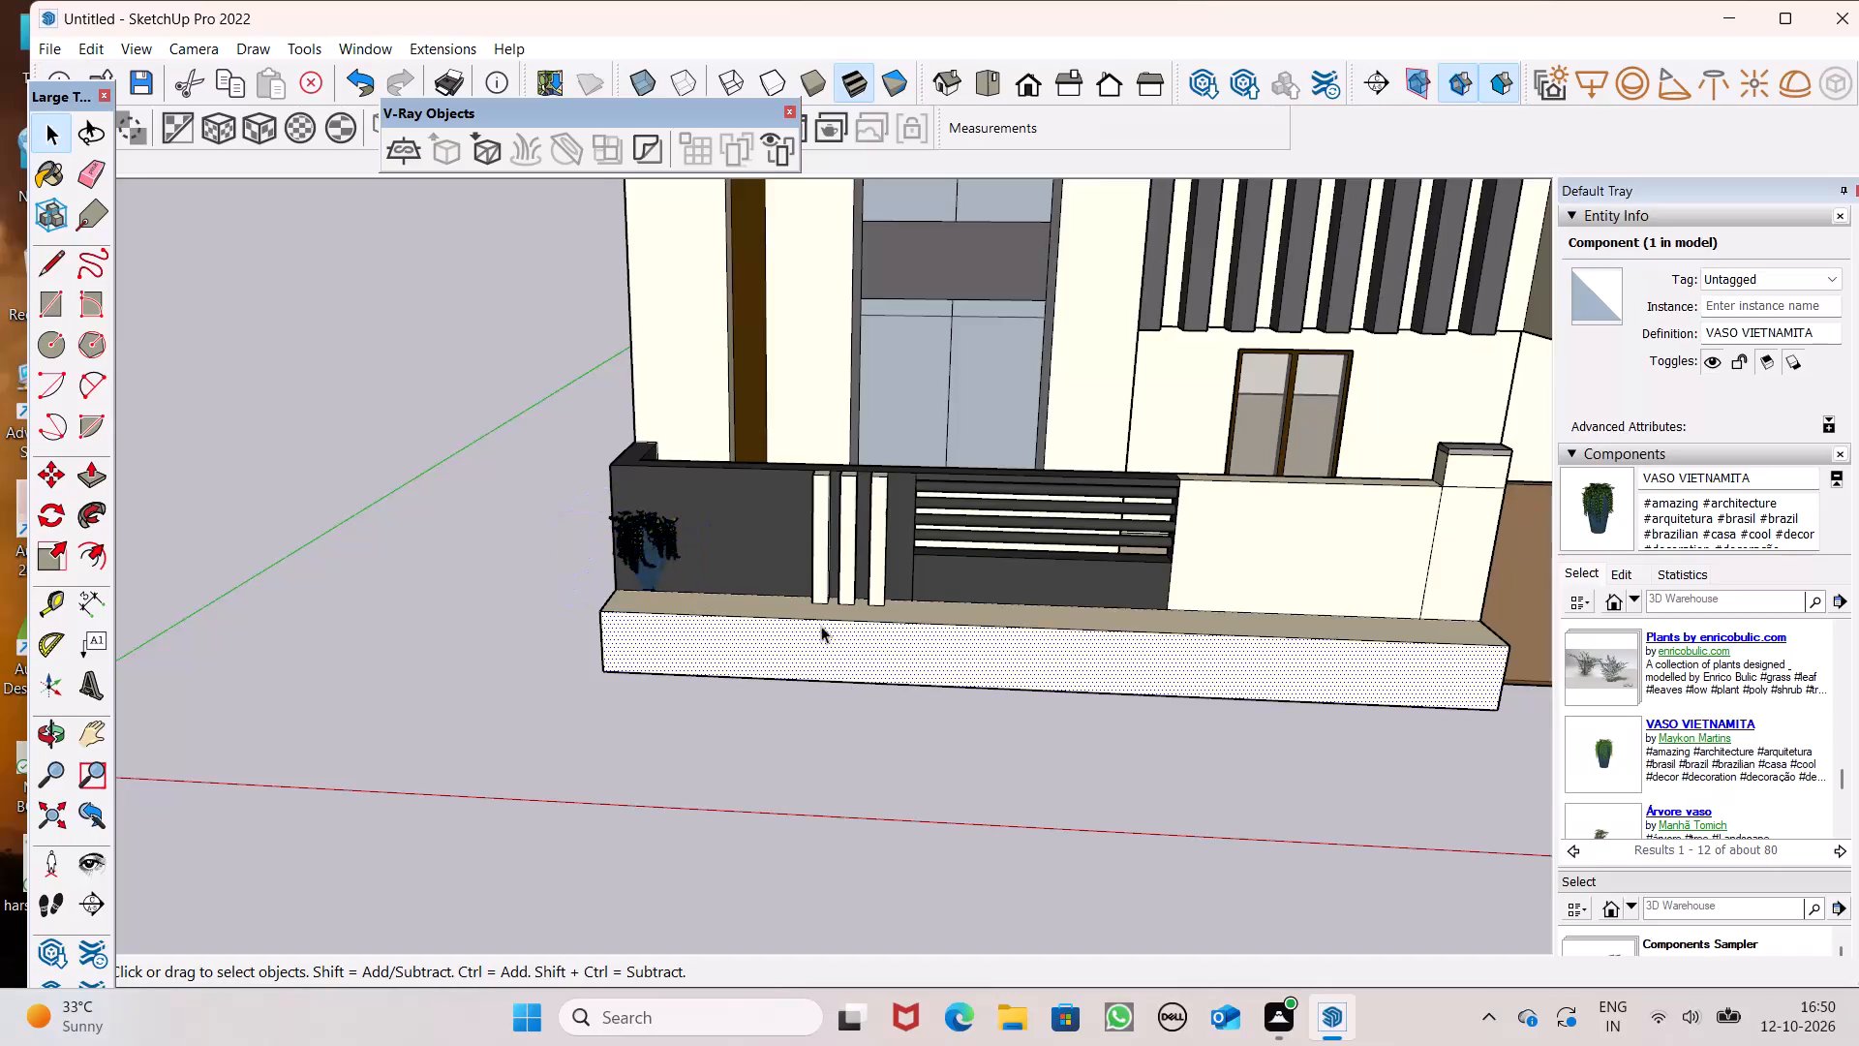
Move the potted plant forward from the dark boundary wall to the outer corner of the front ledge.
scroll(711, 588, up, 6)
click(612, 562)
scroll(746, 531, up, 4)
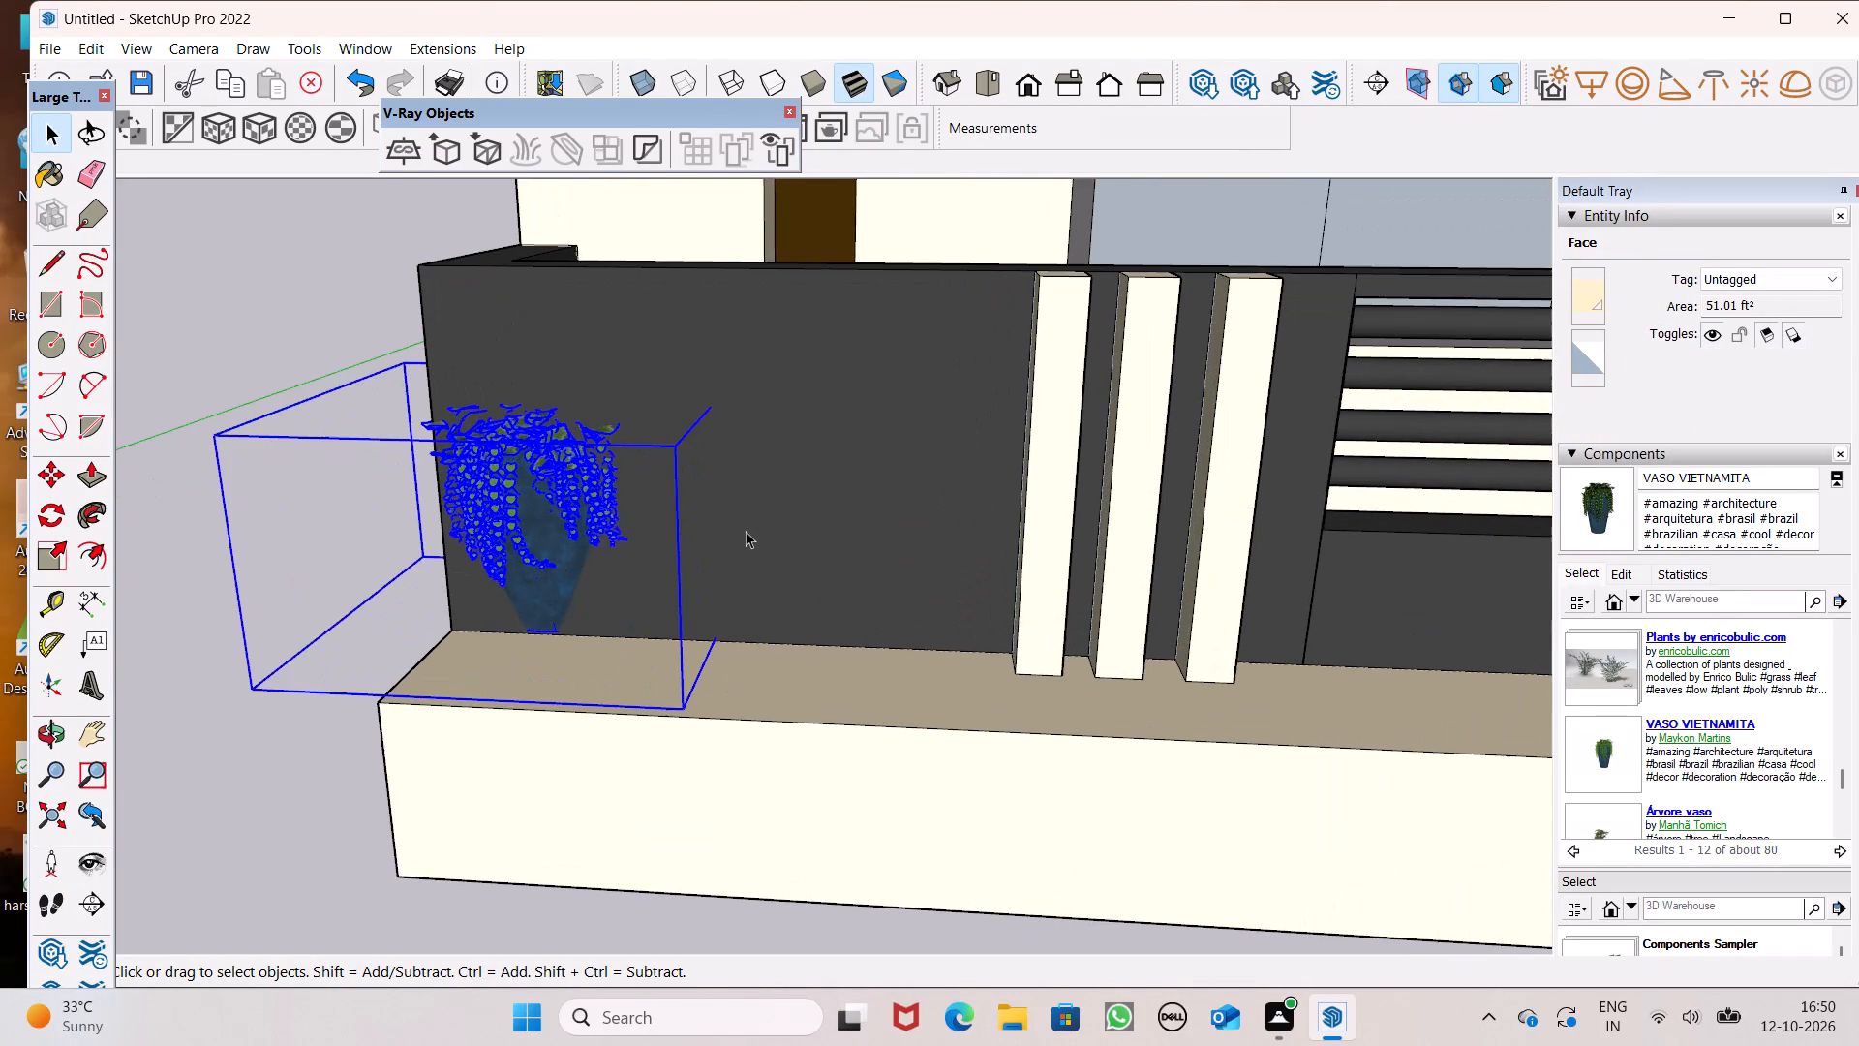
key(m)
key(Return)
drag(685, 713, 299, 736)
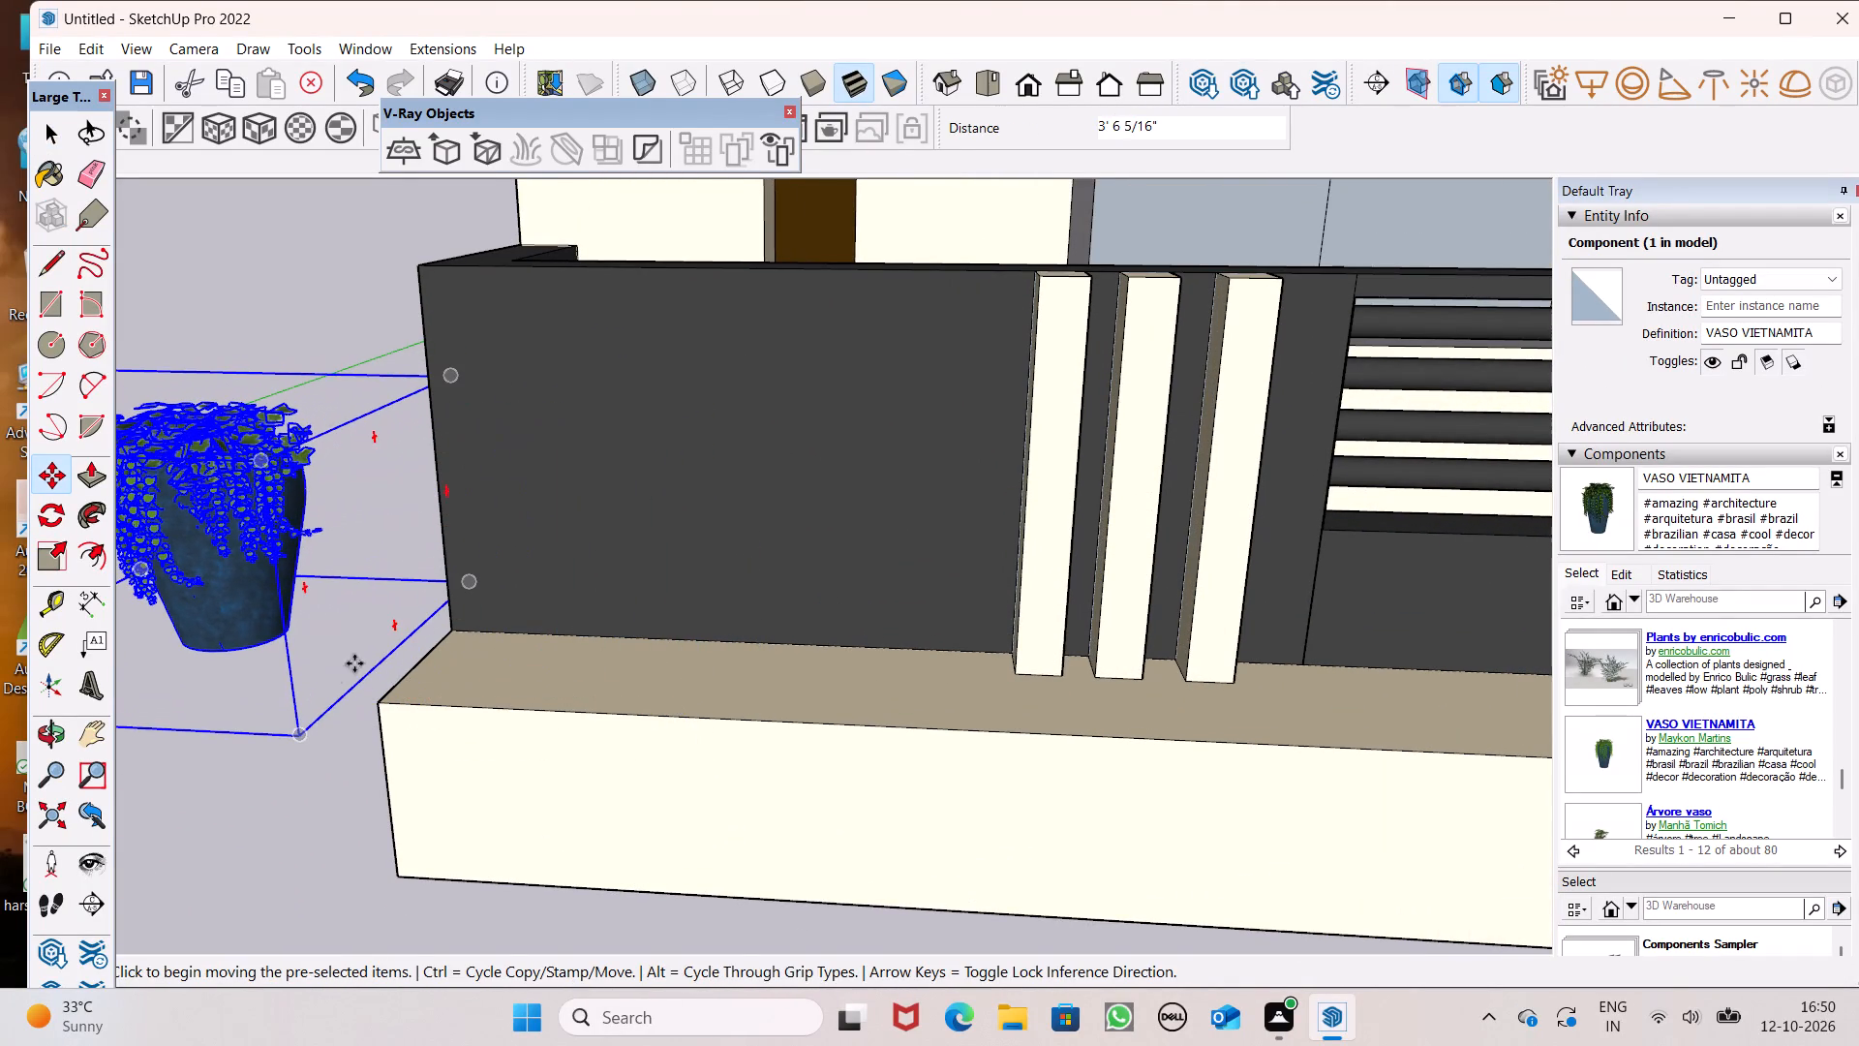
scroll(582, 621, down, 4)
drag(500, 589, 622, 658)
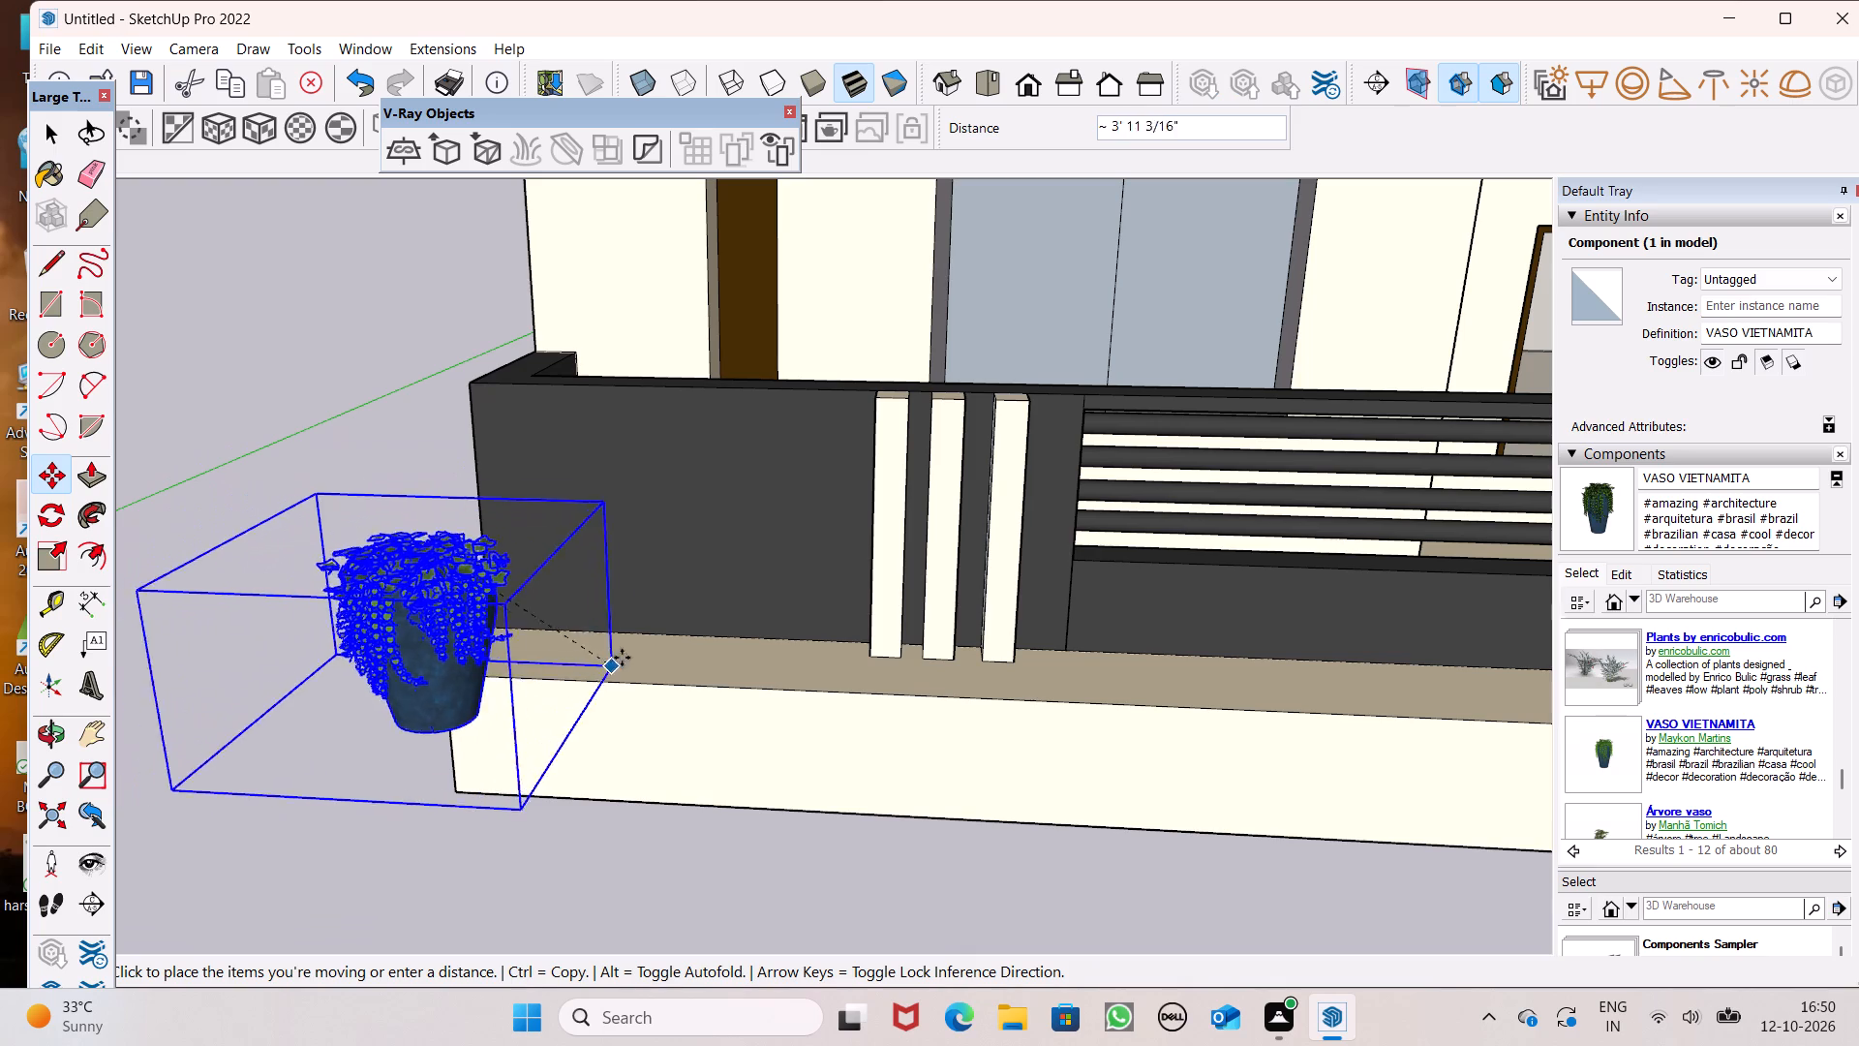
drag(622, 658, 713, 622)
Move the potted plant about 9 5/16" so its base lines up with the ledge beside the dark wall.
middle_drag(789, 702, 612, 723)
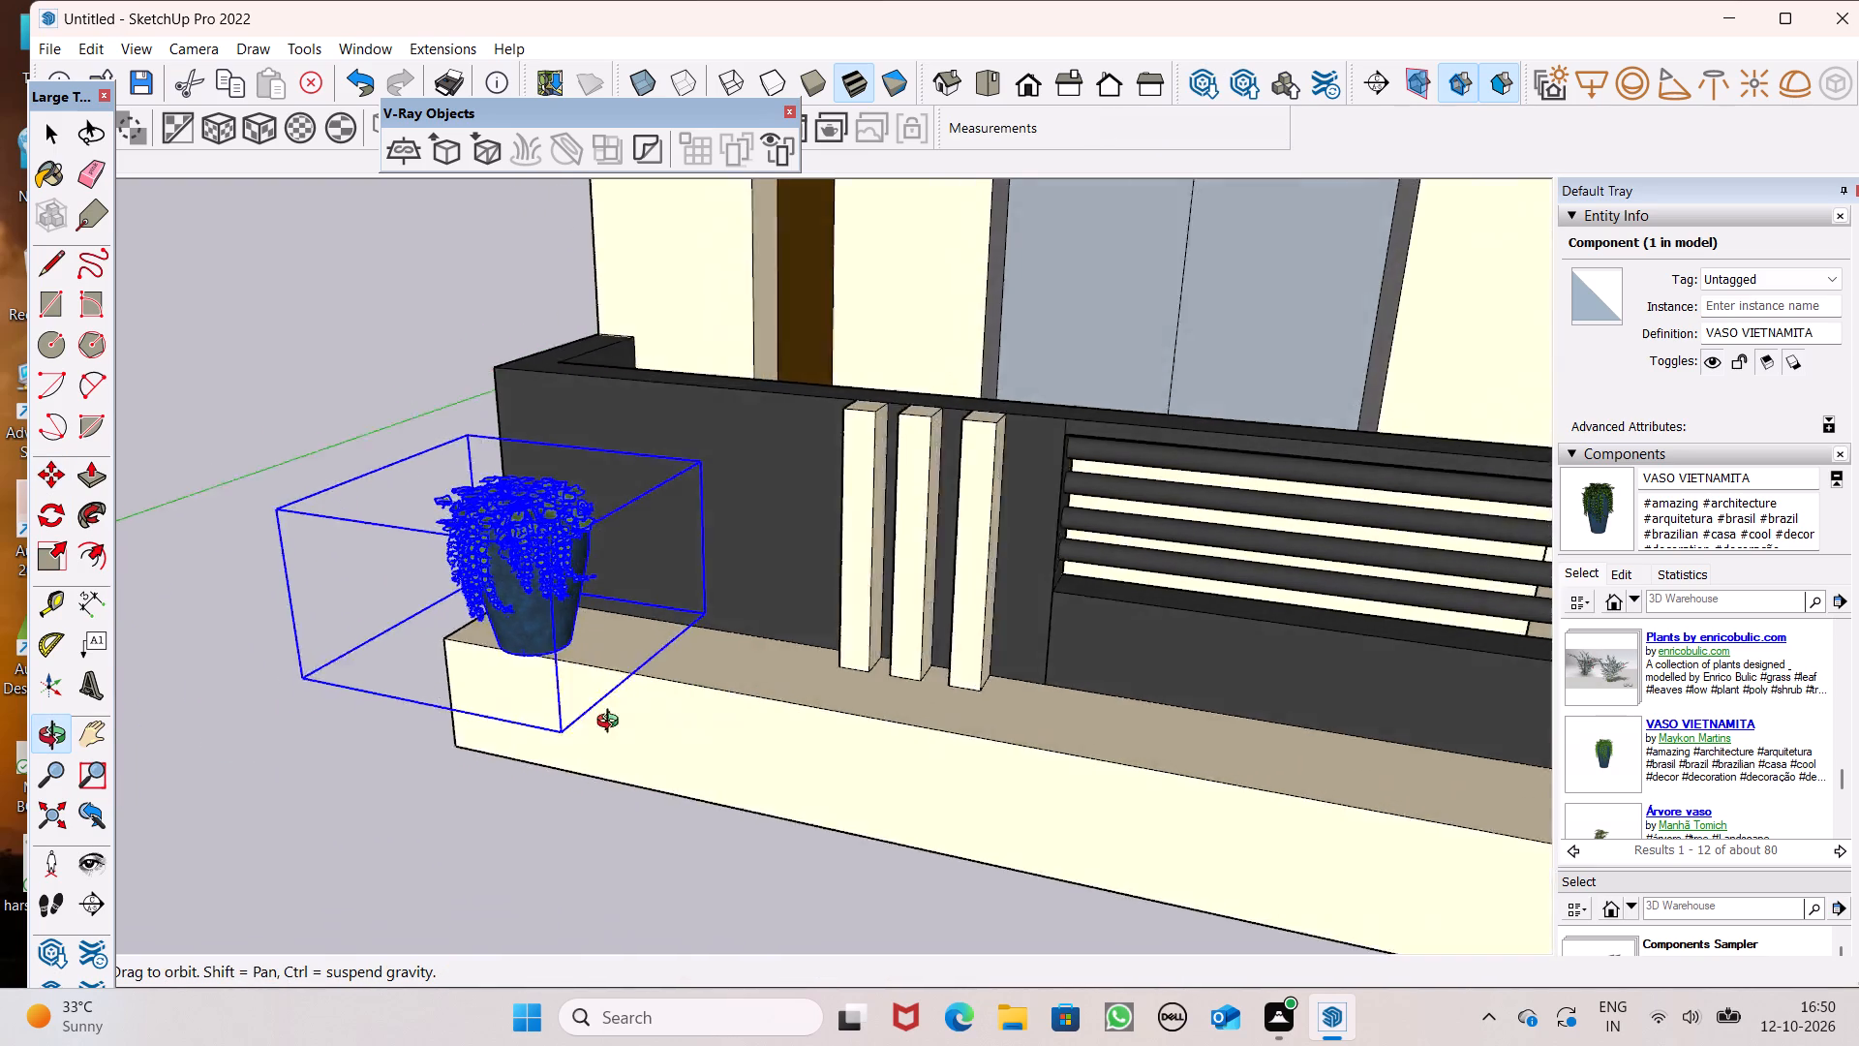
middle_drag(612, 723, 383, 737)
middle_click(383, 737)
scroll(520, 555, up, 3)
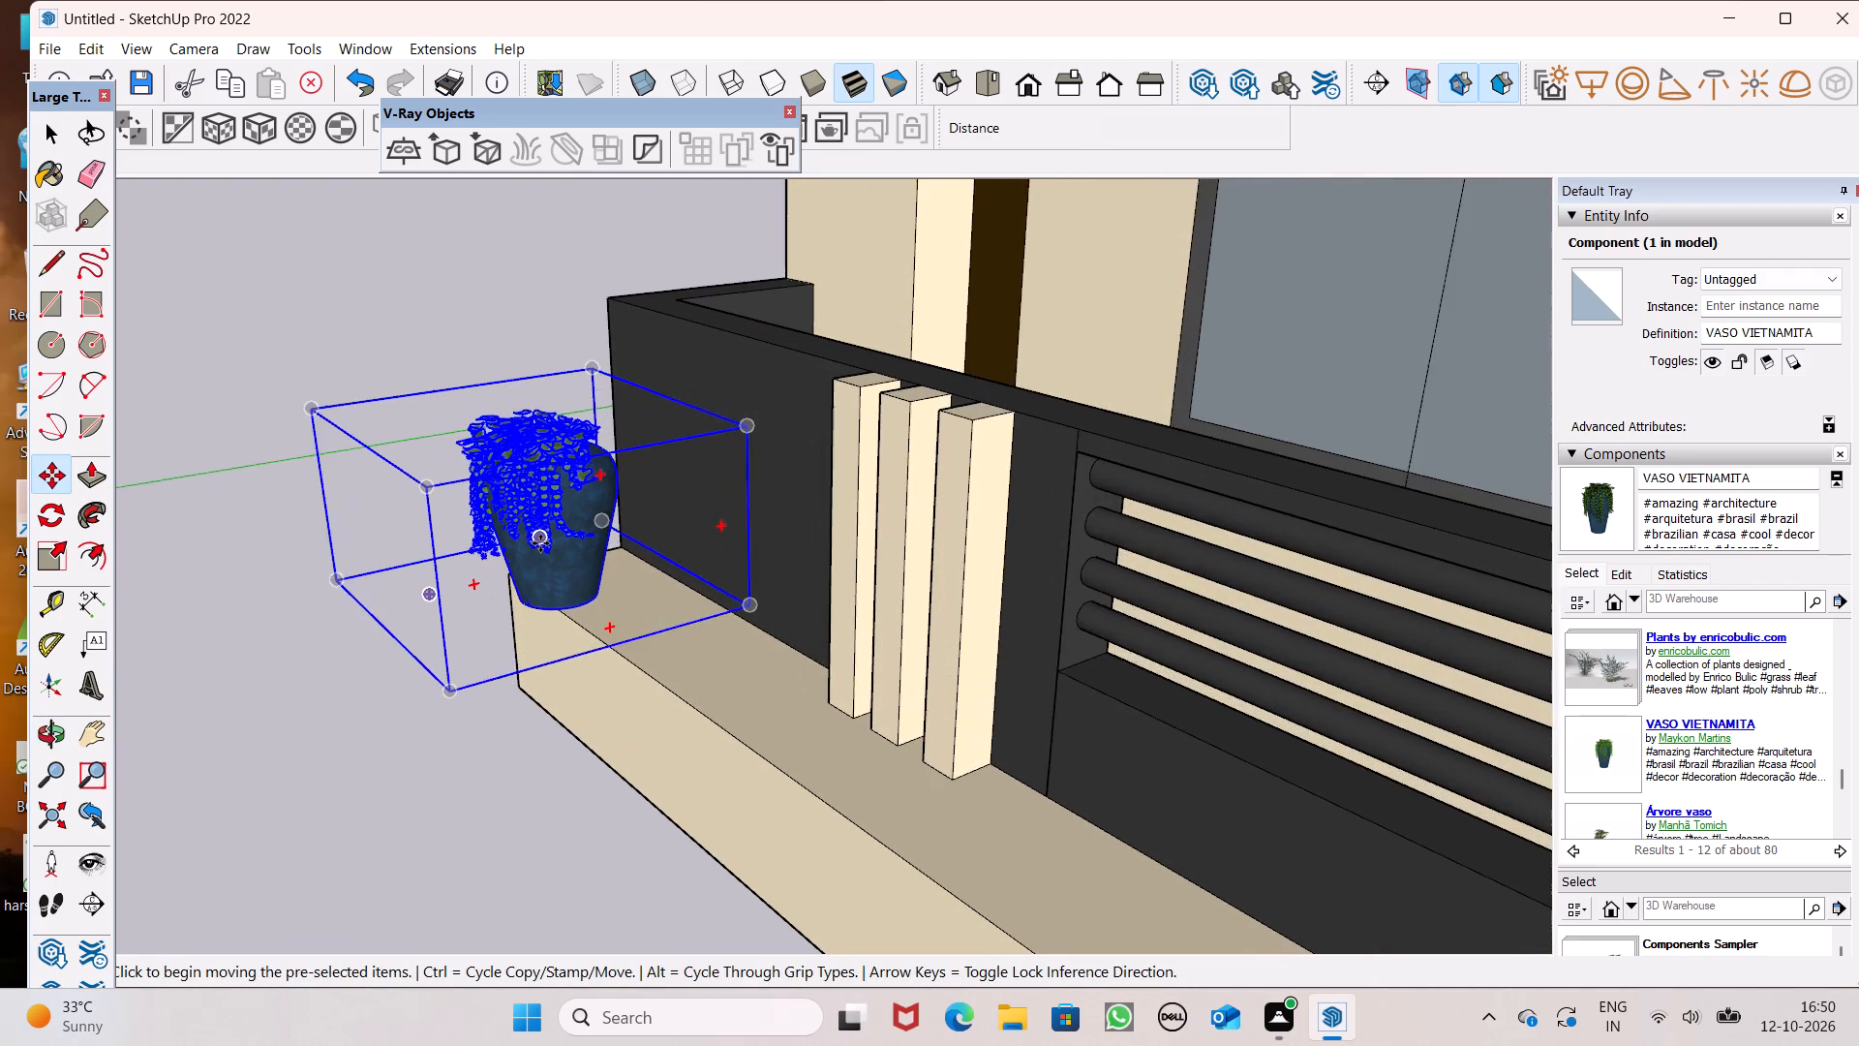
scroll(540, 543, up, 1)
scroll(702, 508, up, 6)
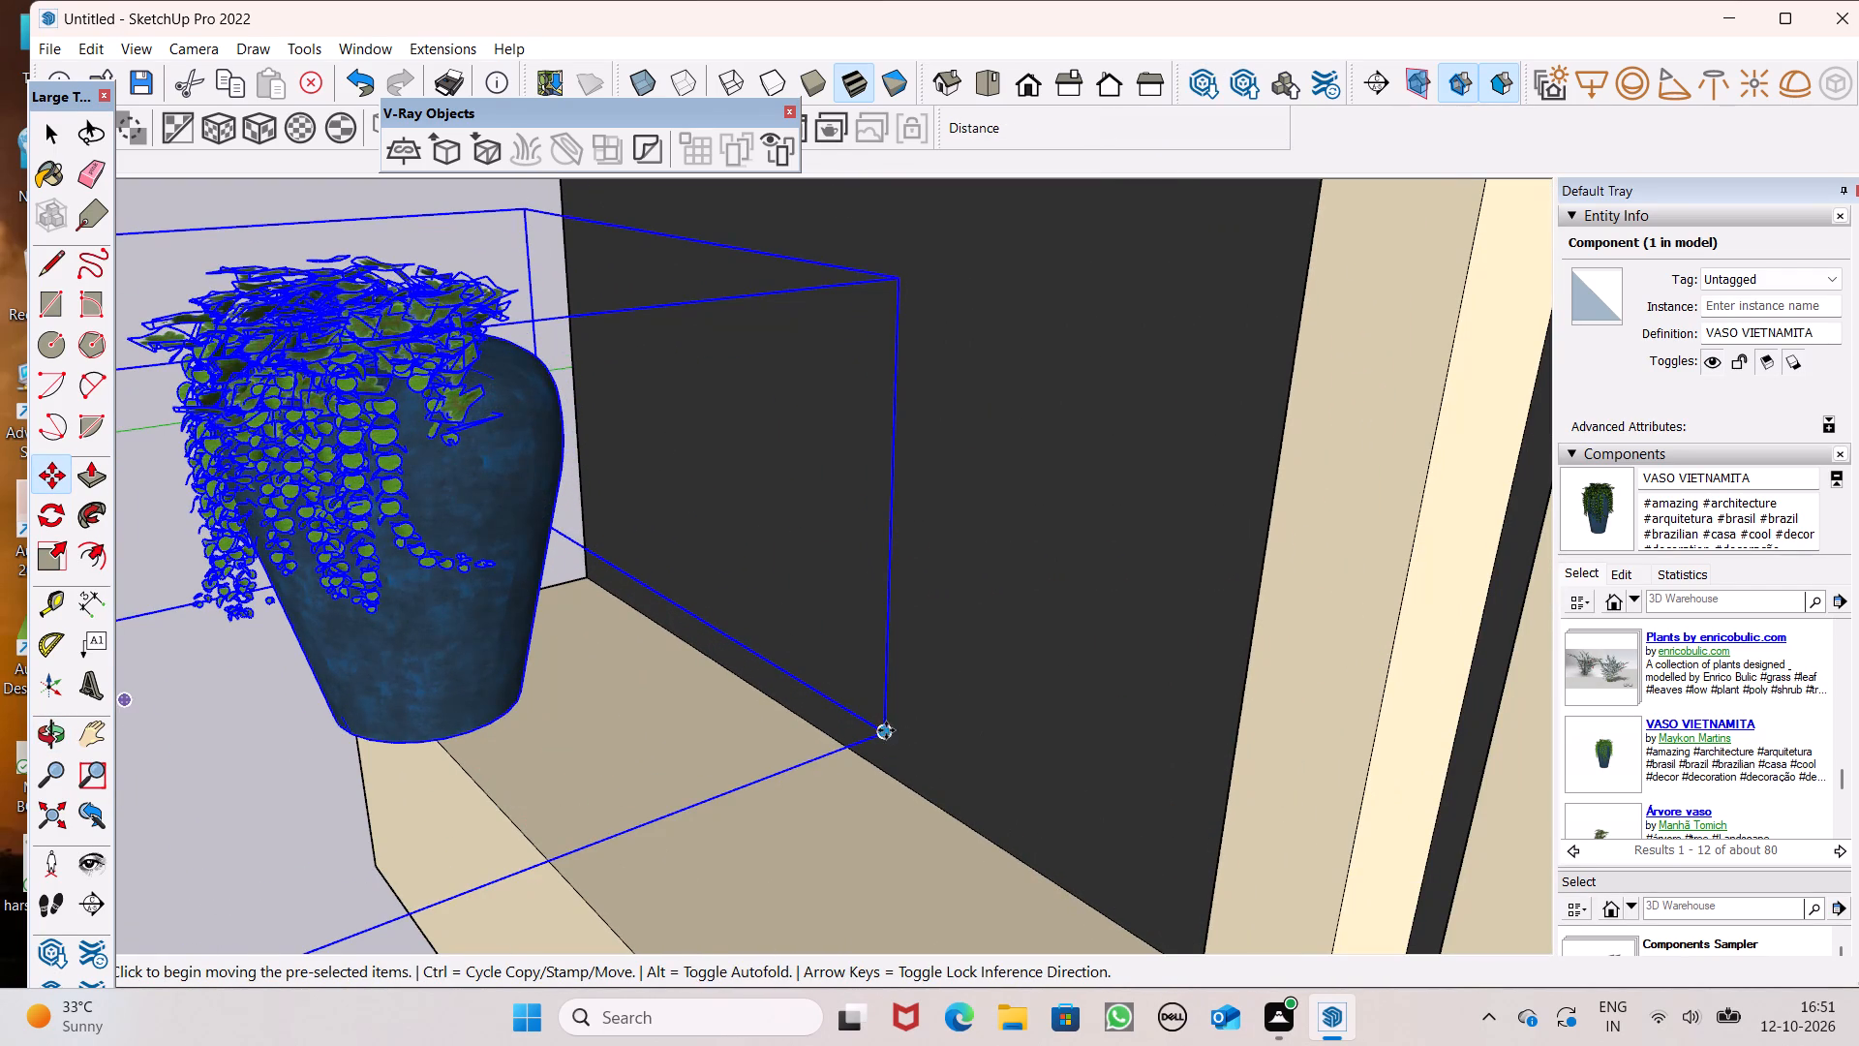
drag(885, 728, 976, 812)
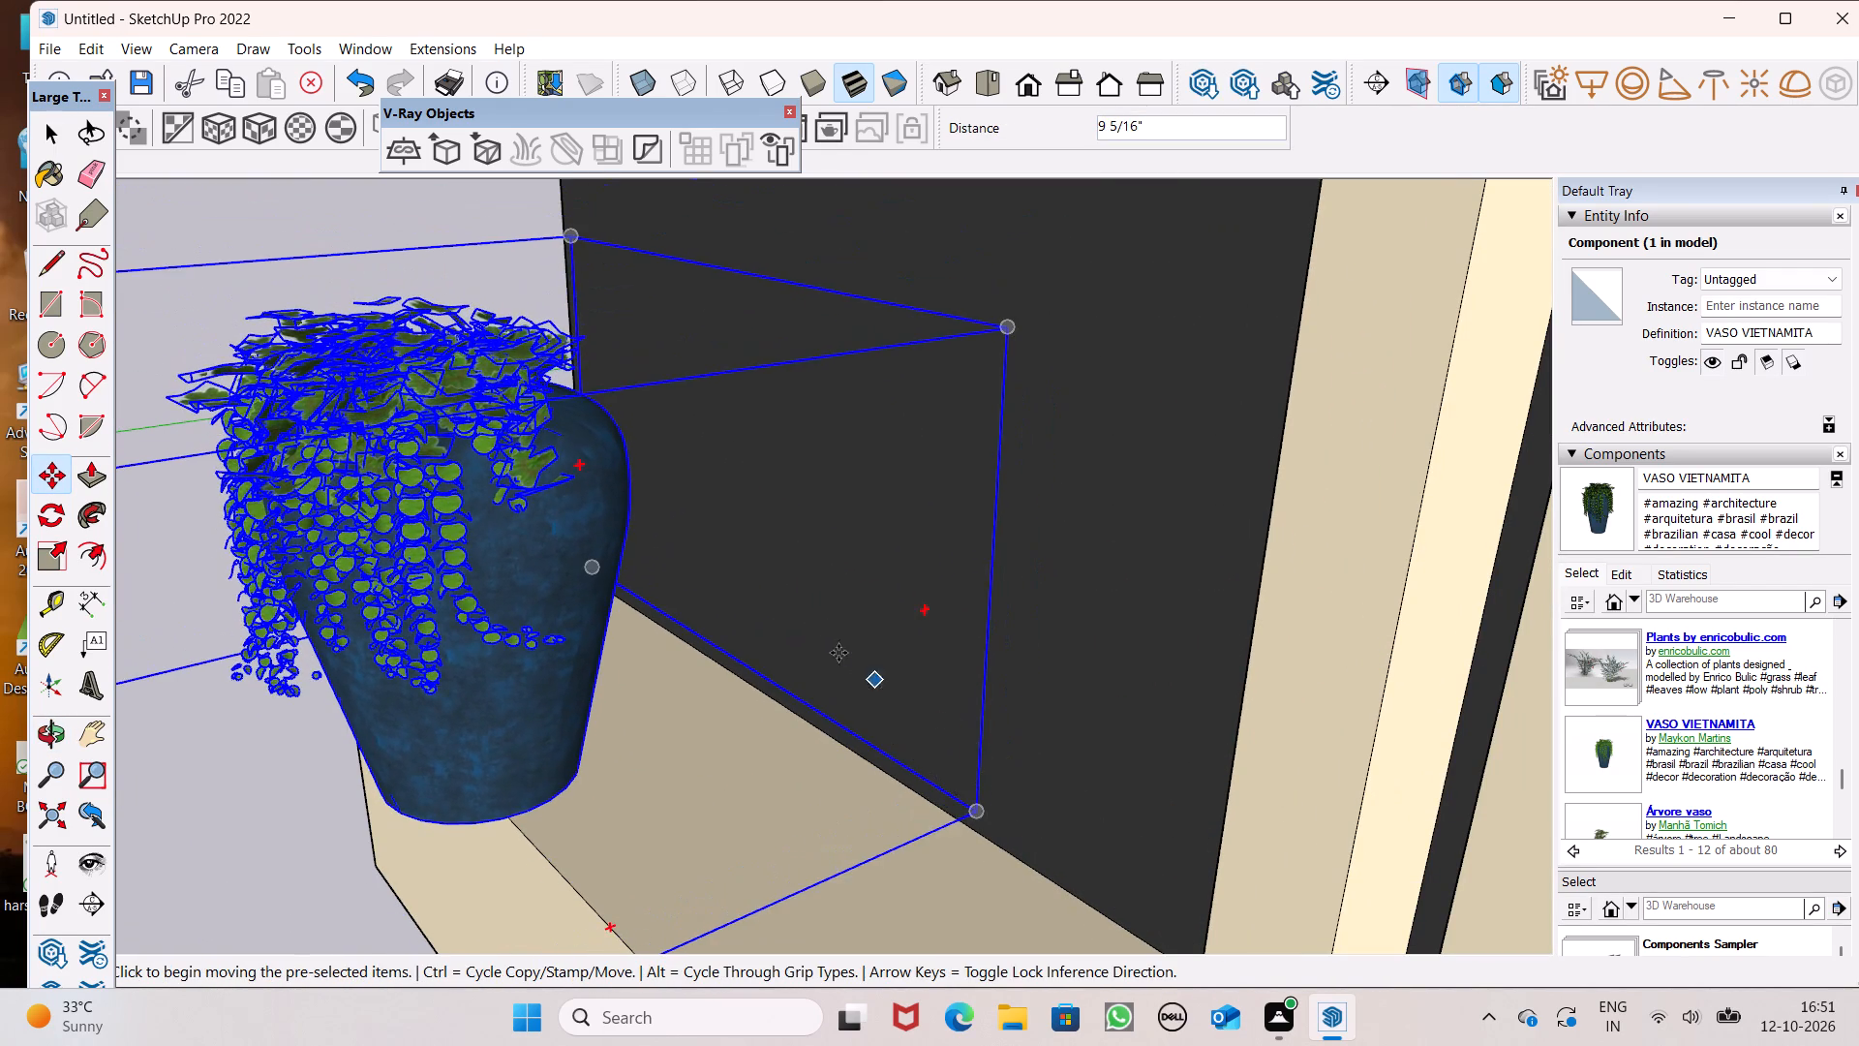
Move the potted plant about 7" along the green axis toward the dark wall so it stands over the ledge.
scroll(855, 565, down, 5)
middle_drag(950, 813, 769, 672)
scroll(708, 654, up, 5)
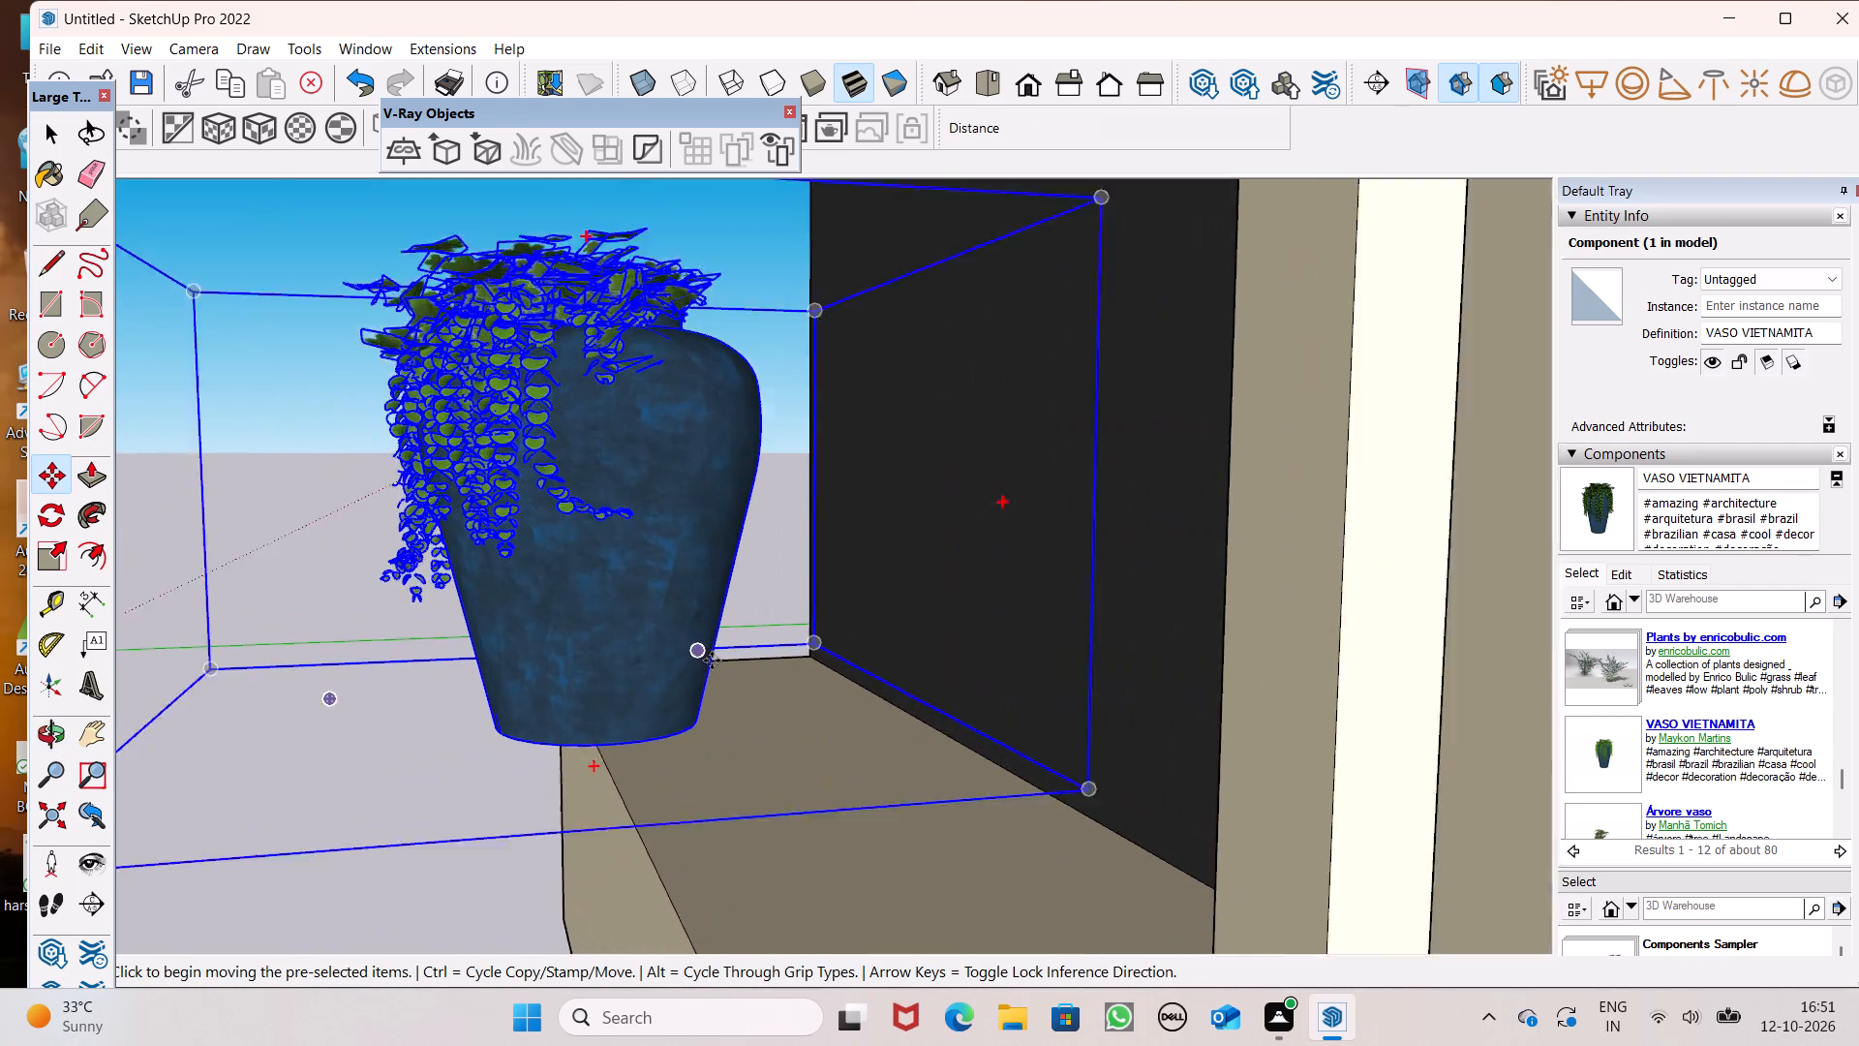
scroll(712, 661, up, 2)
scroll(1097, 709, down, 6)
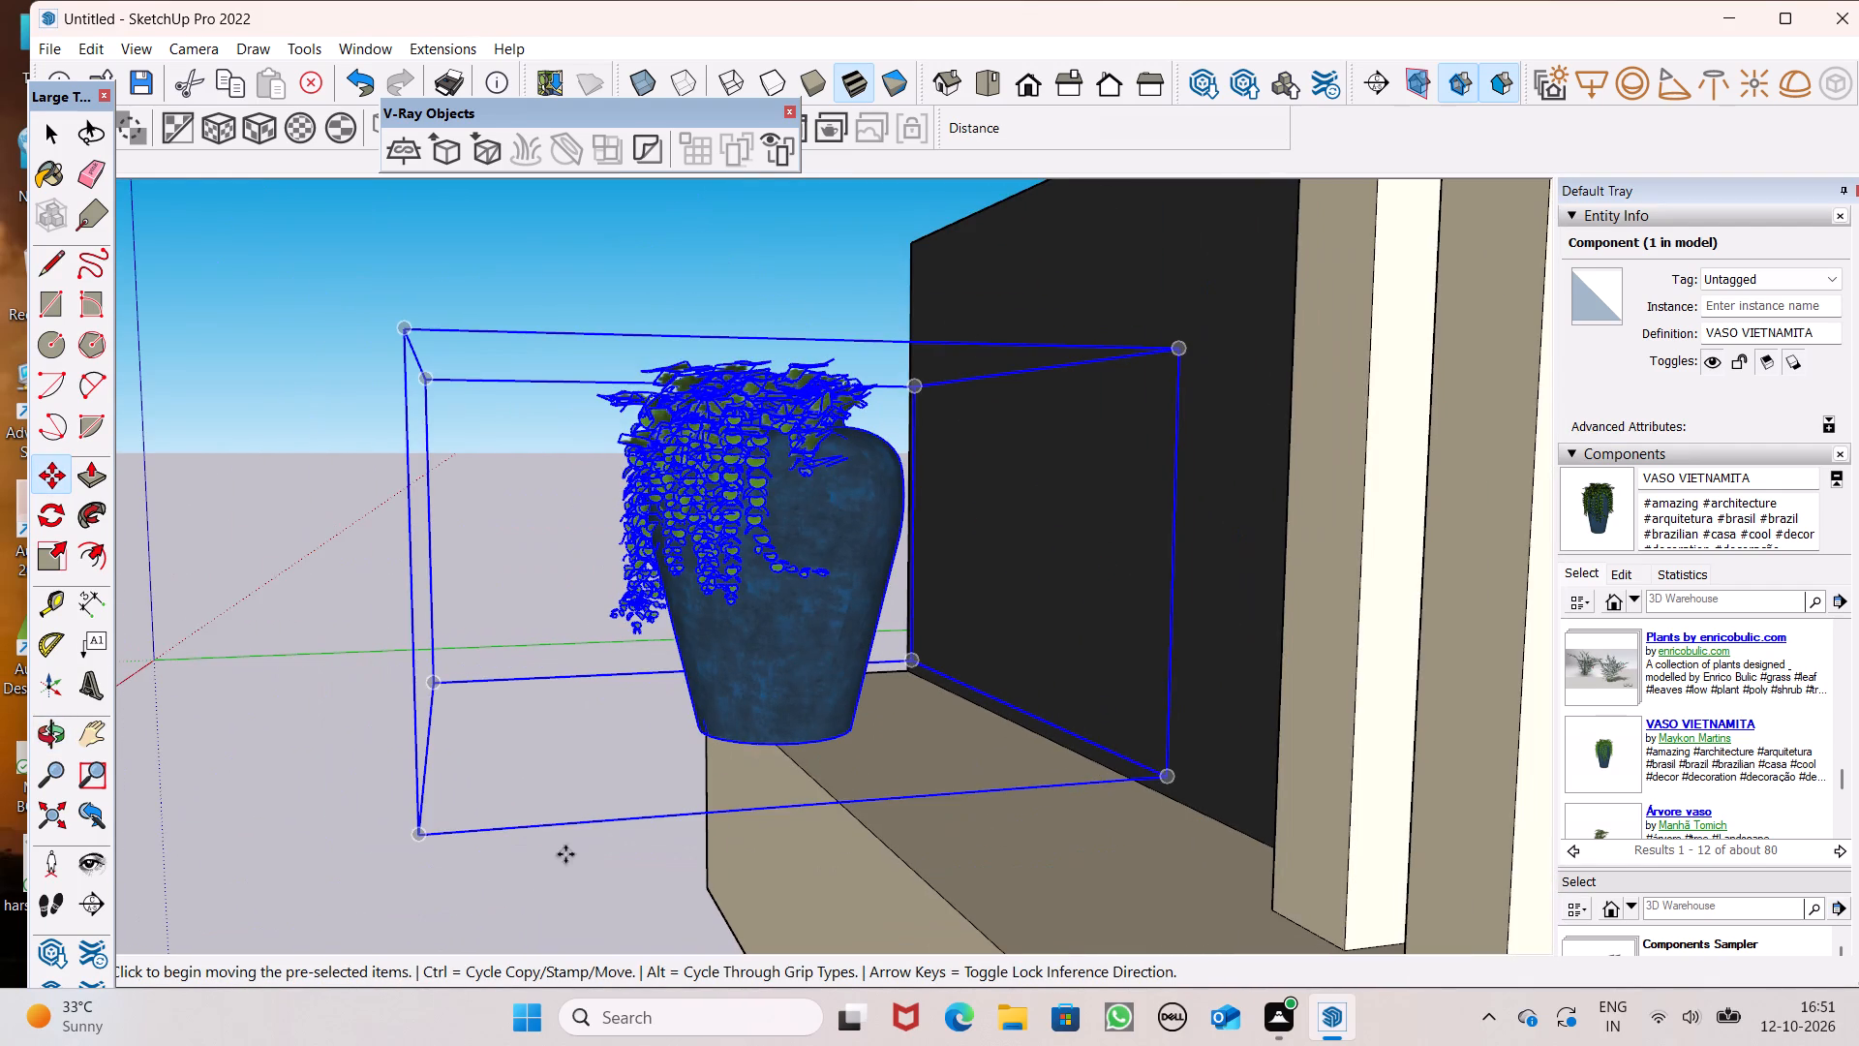
drag(424, 832, 472, 840)
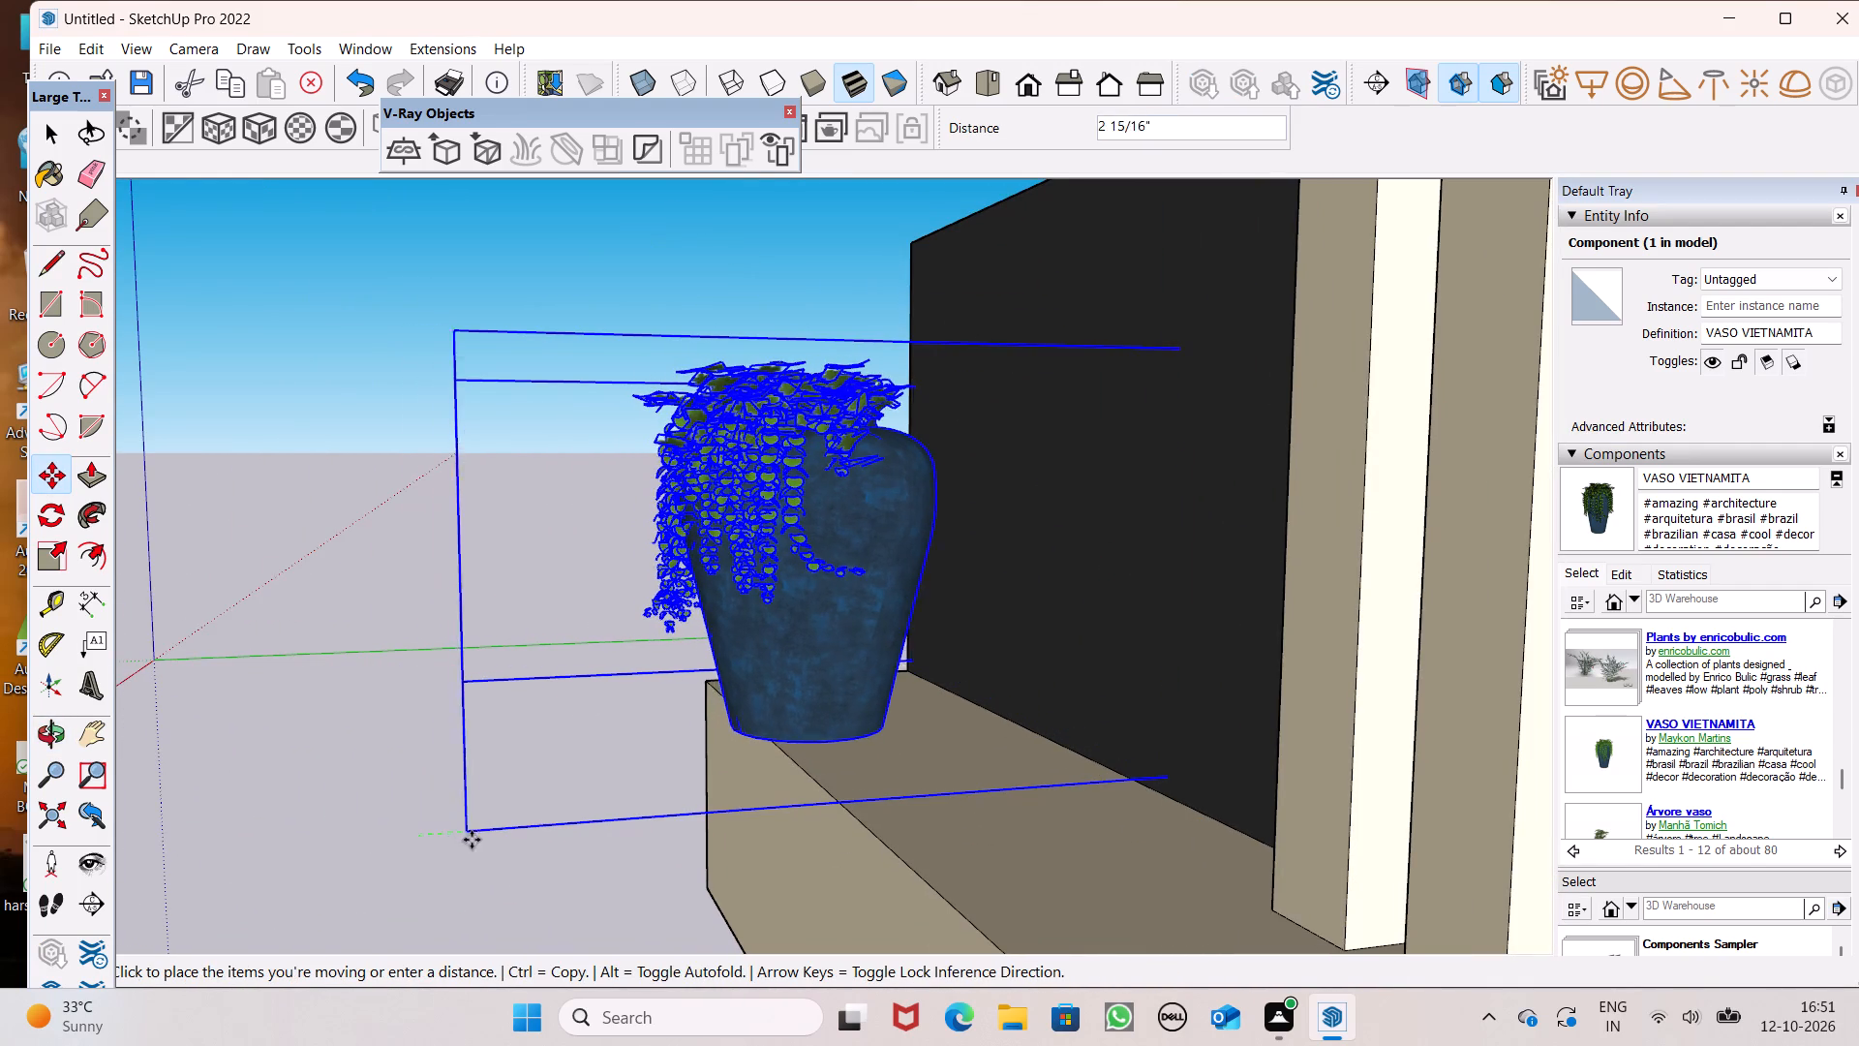
drag(472, 840, 533, 842)
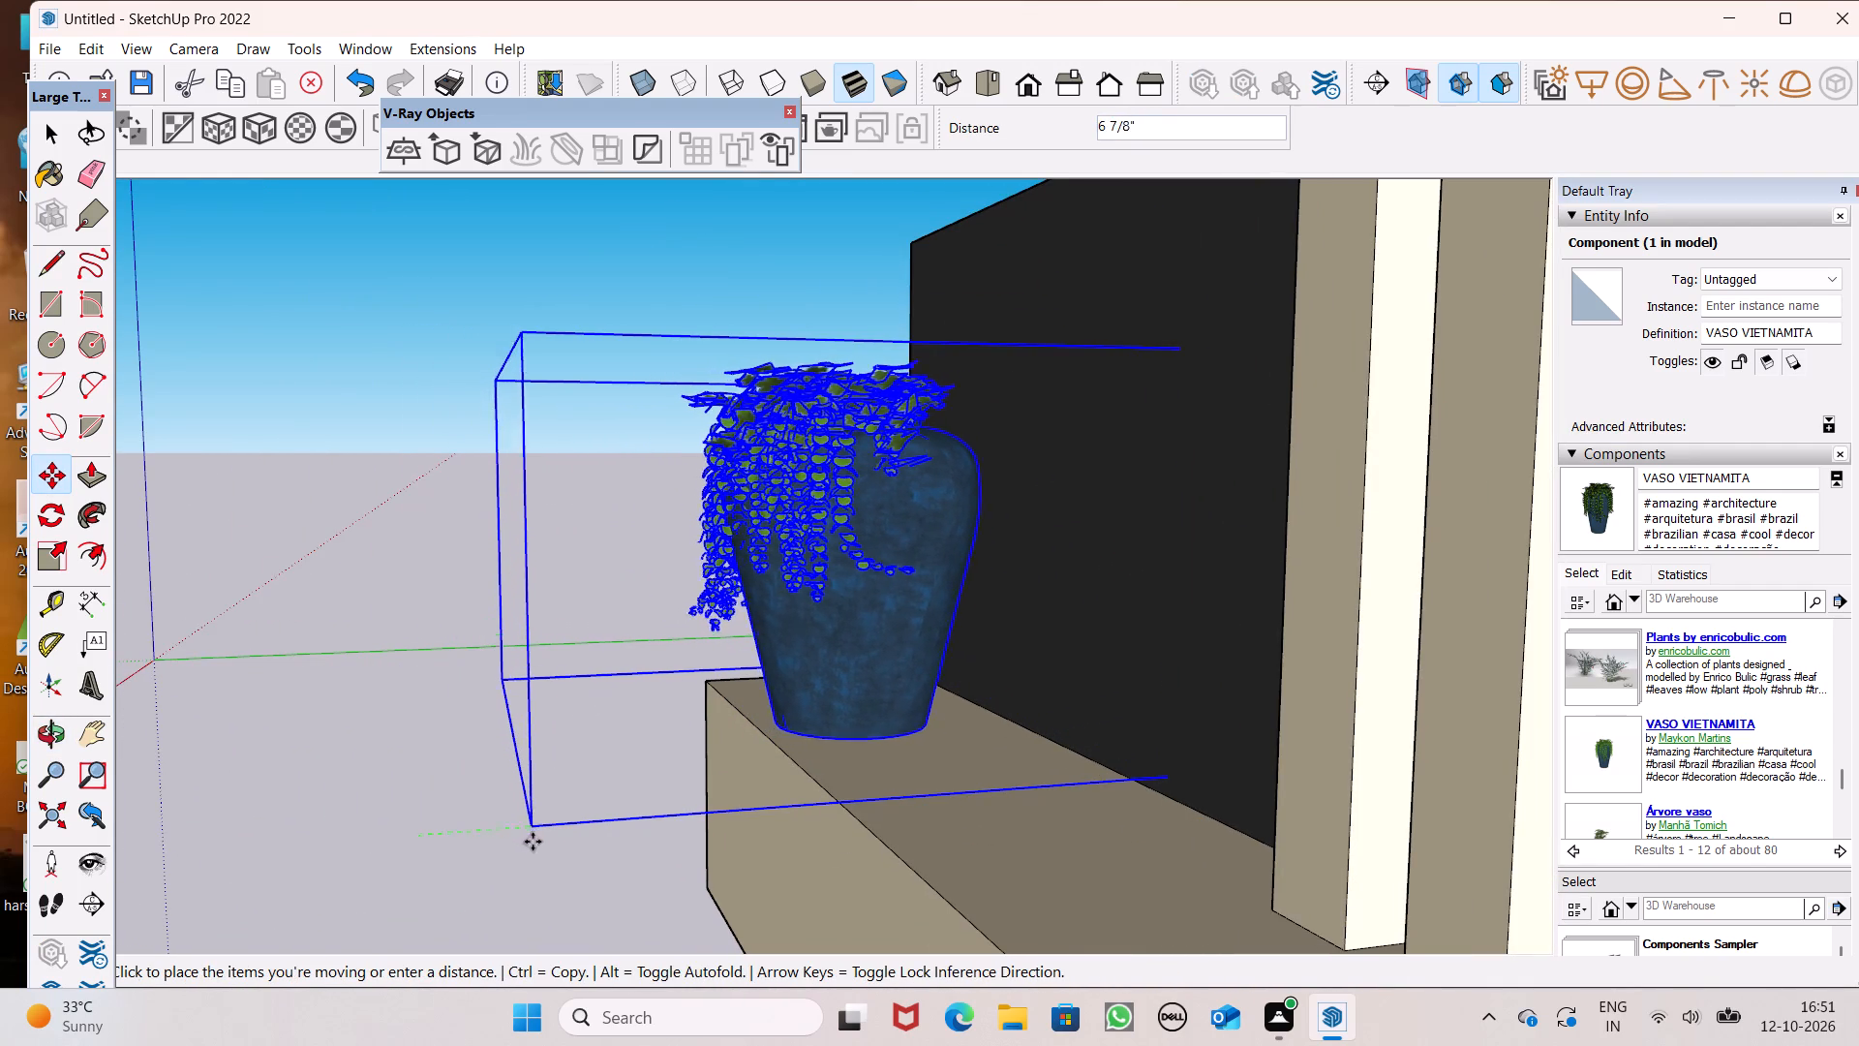
drag(533, 842, 534, 844)
key(space)
click(485, 756)
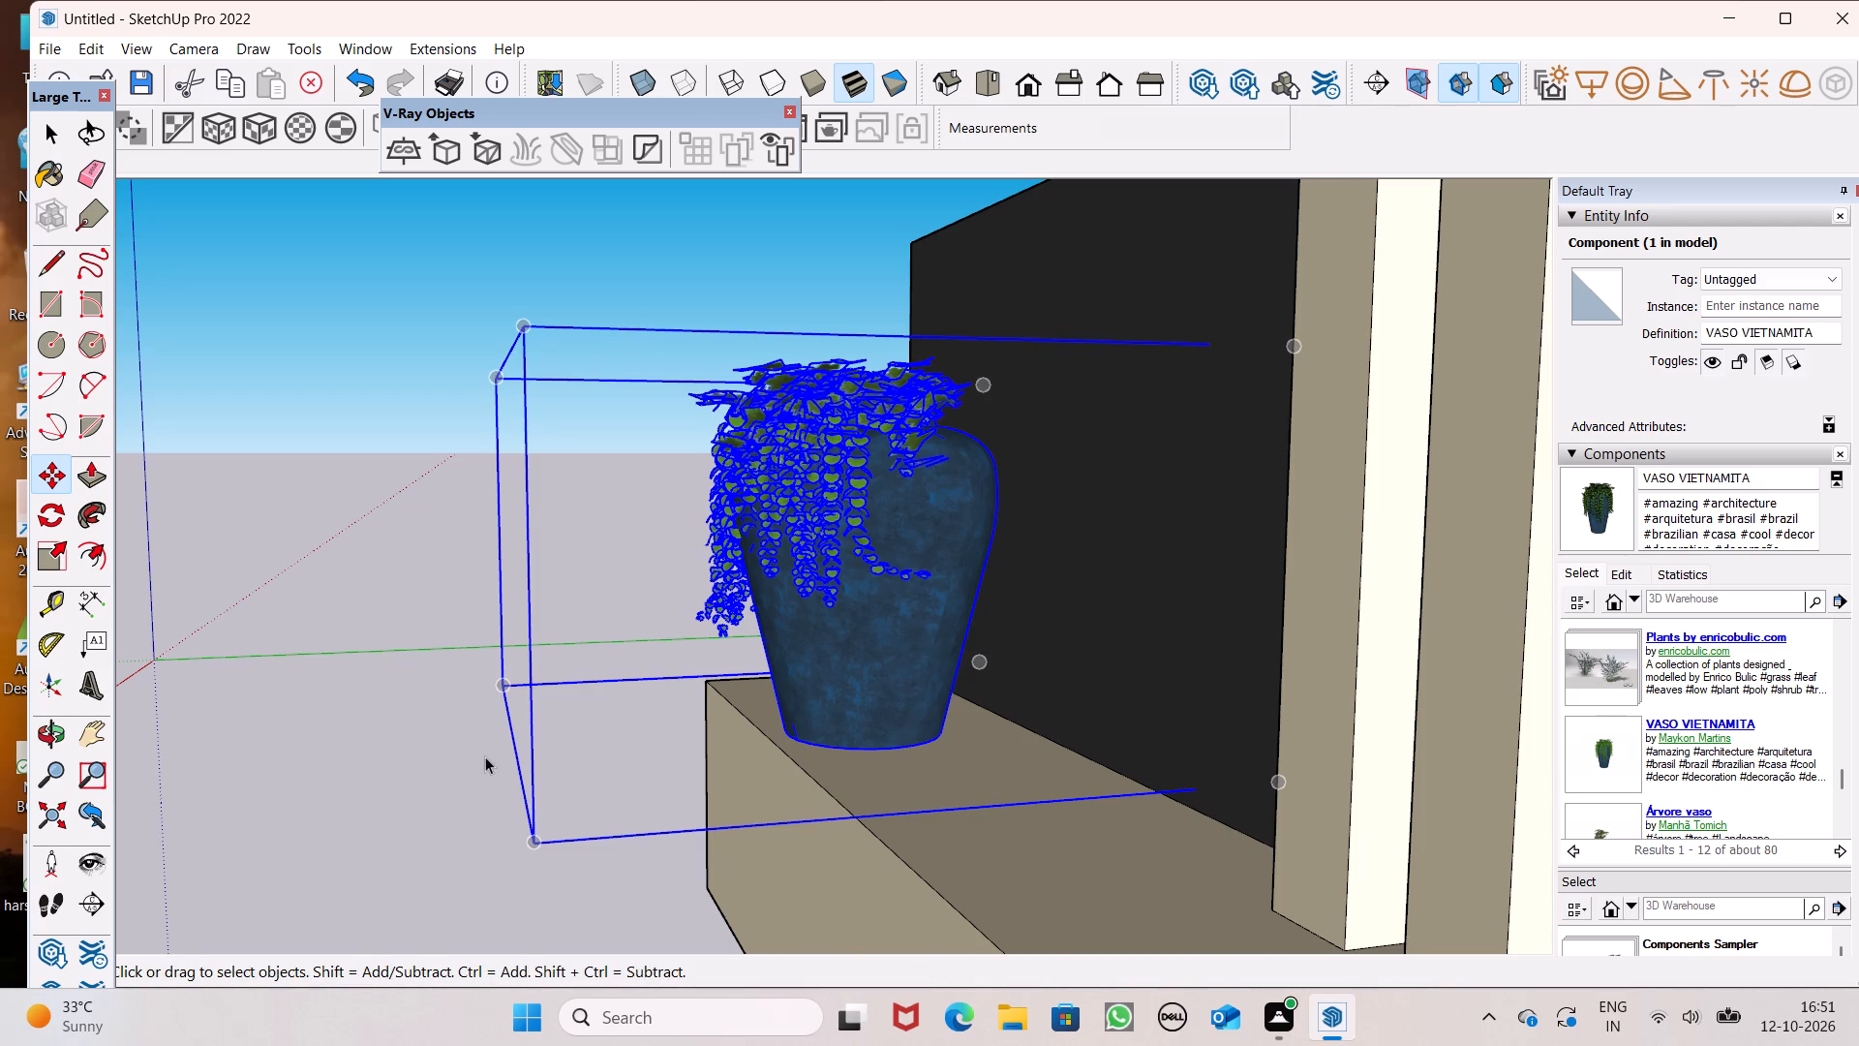
Move the potted plant about 1' 8" along the red axis toward the ledge's outer end.
scroll(816, 673, down, 12)
middle_drag(863, 713, 1440, 898)
scroll(1029, 739, up, 1)
scroll(1029, 739, down, 1)
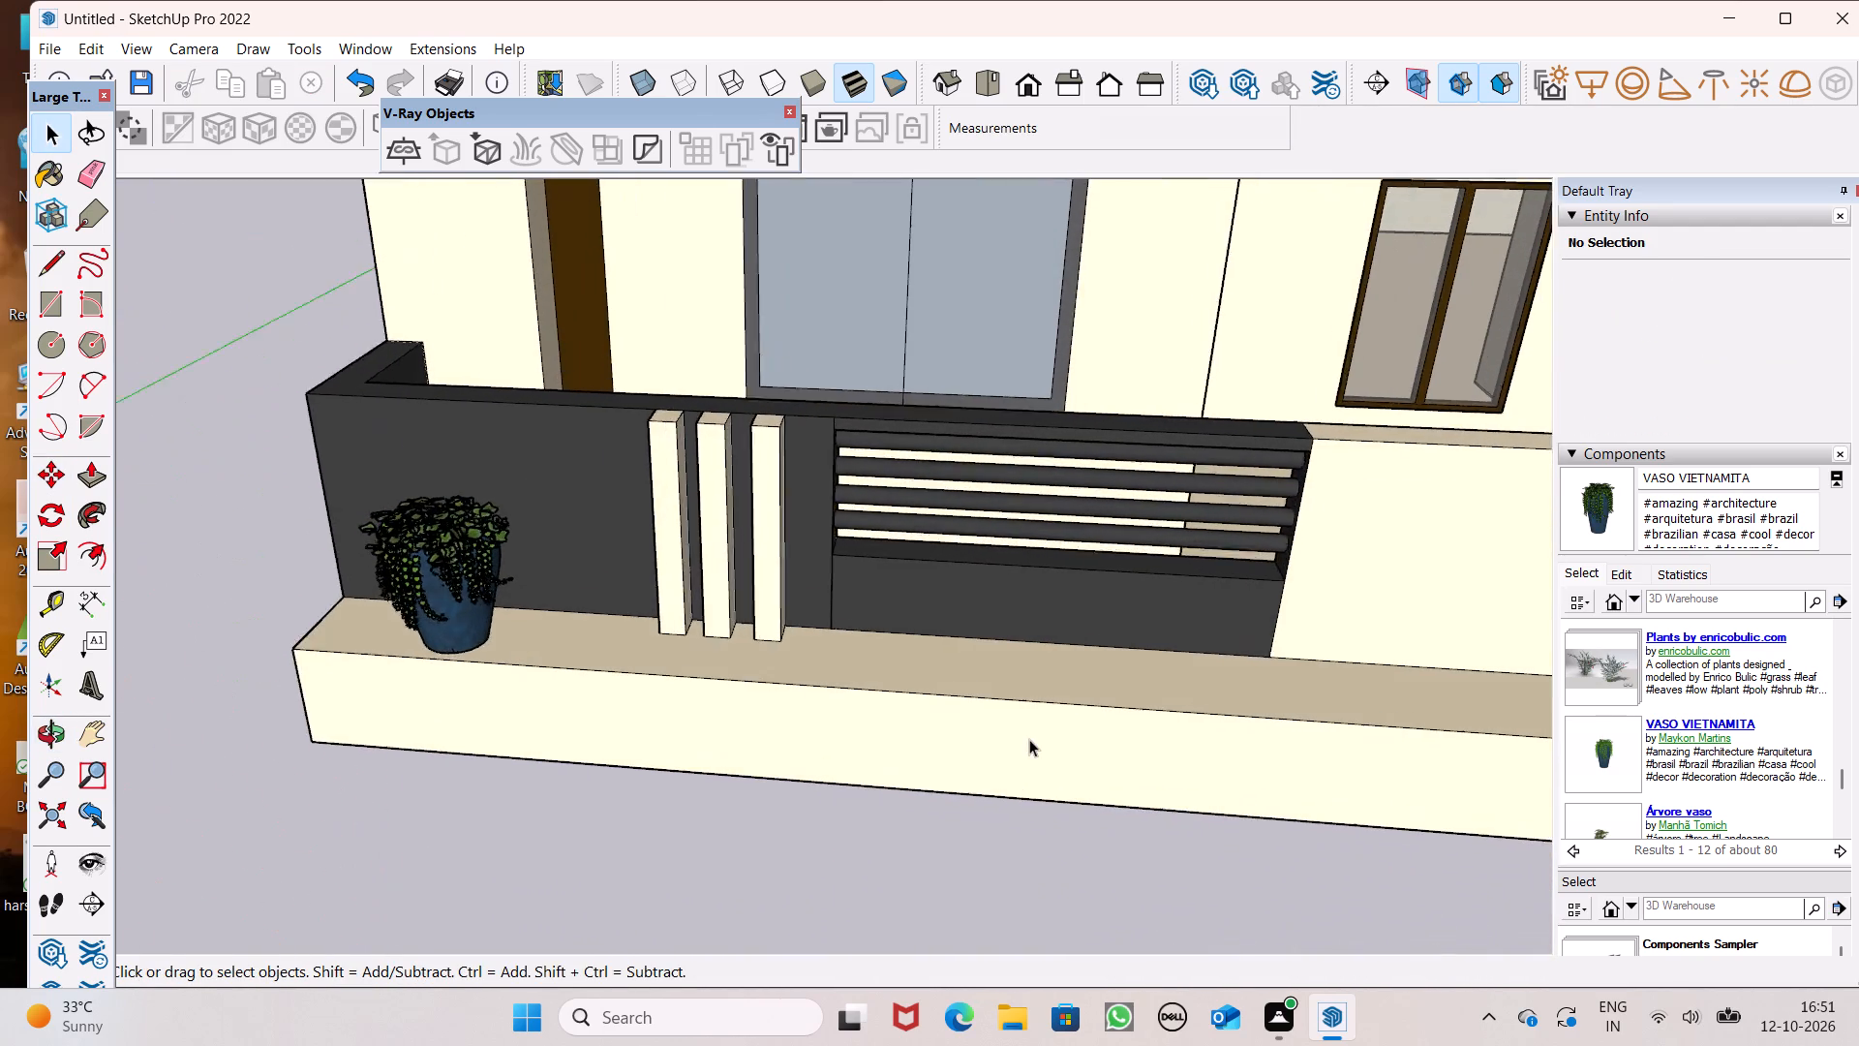
scroll(1029, 739, down, 1)
scroll(514, 680, up, 5)
click(583, 625)
scroll(564, 615, up, 4)
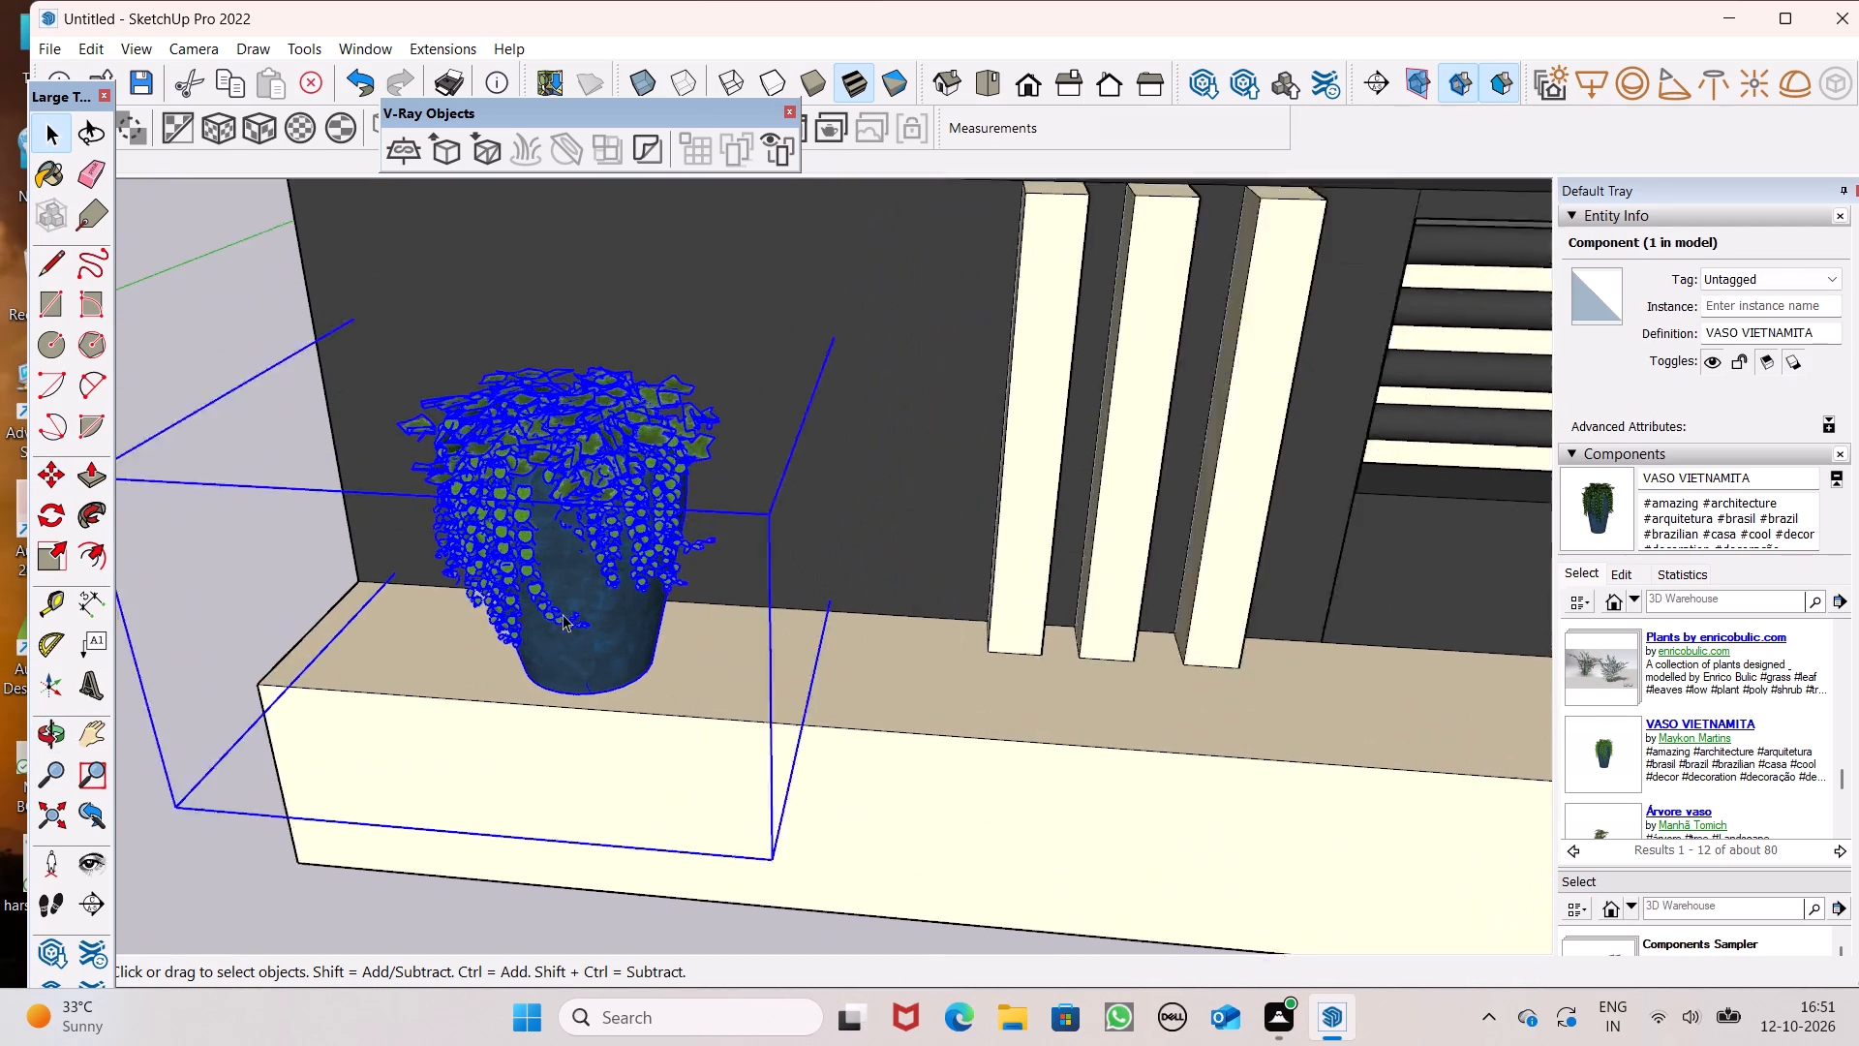
scroll(563, 614, up, 2)
scroll(575, 657, down, 4)
key(m)
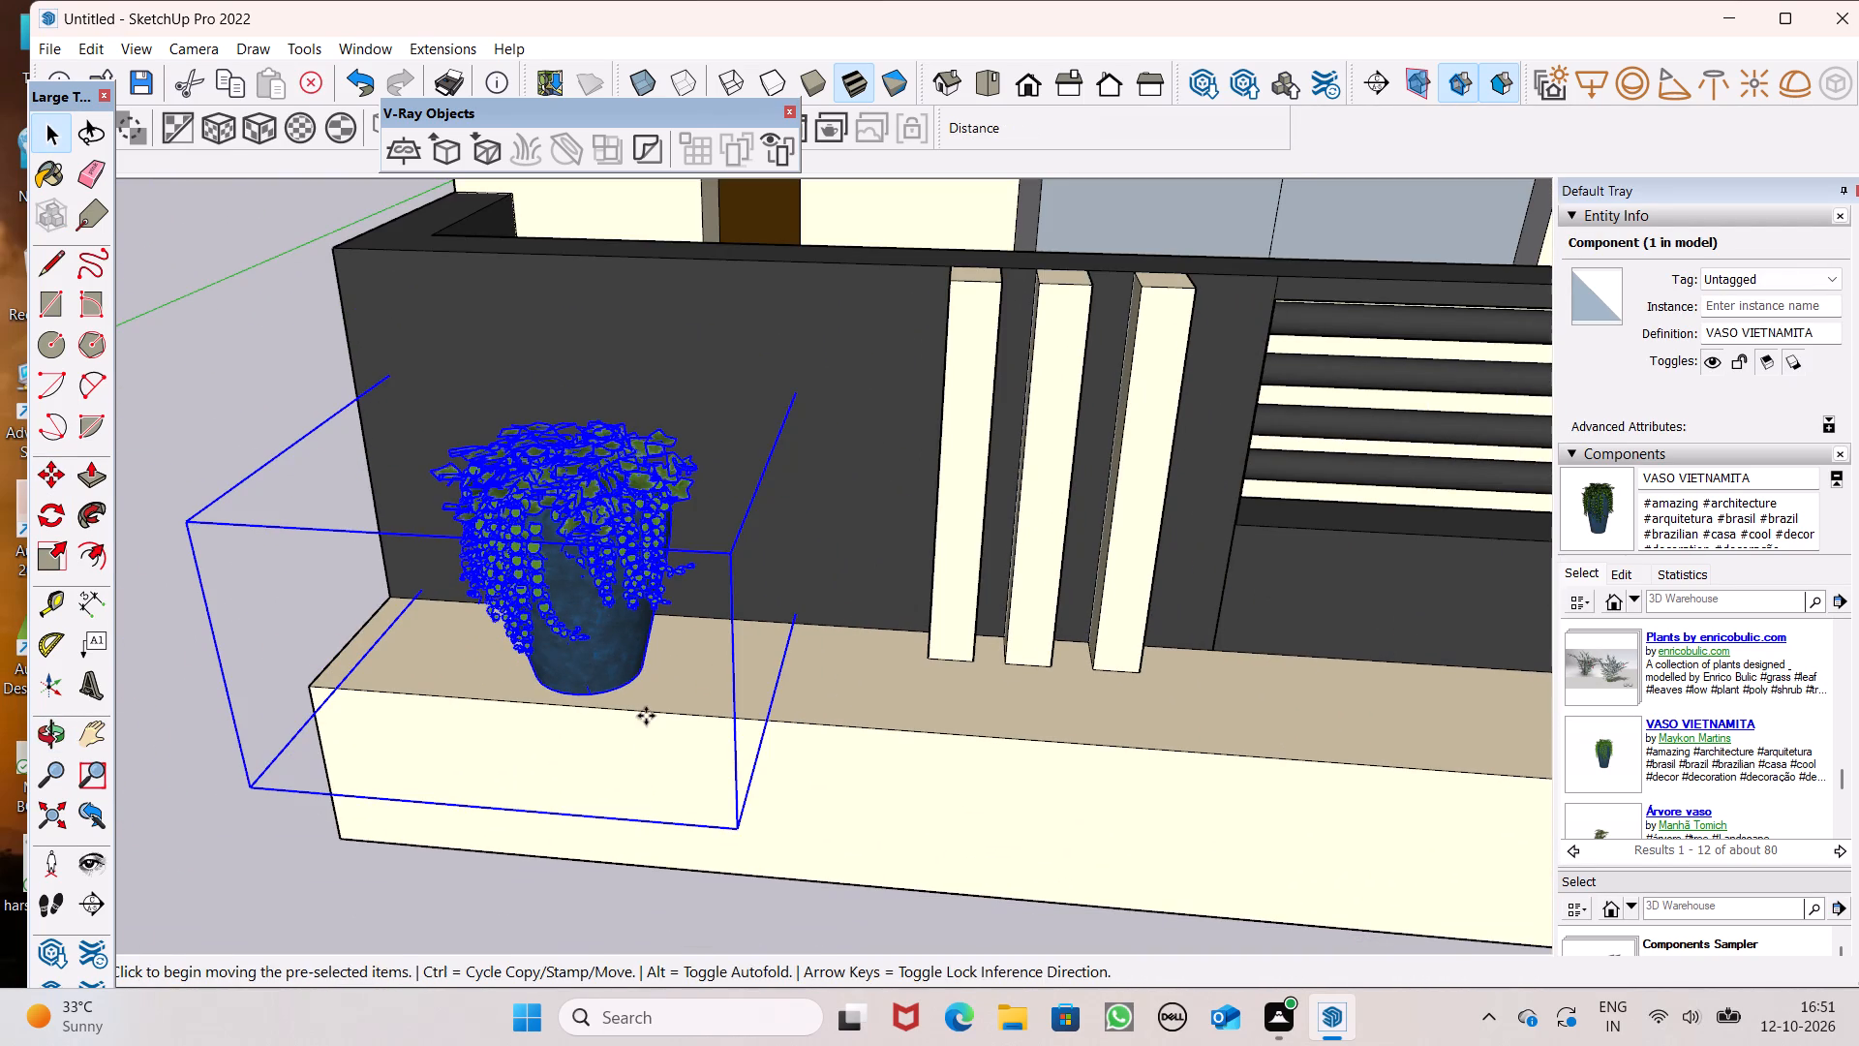
key(Return)
middle_drag(695, 707, 976, 614)
scroll(975, 607, down, 5)
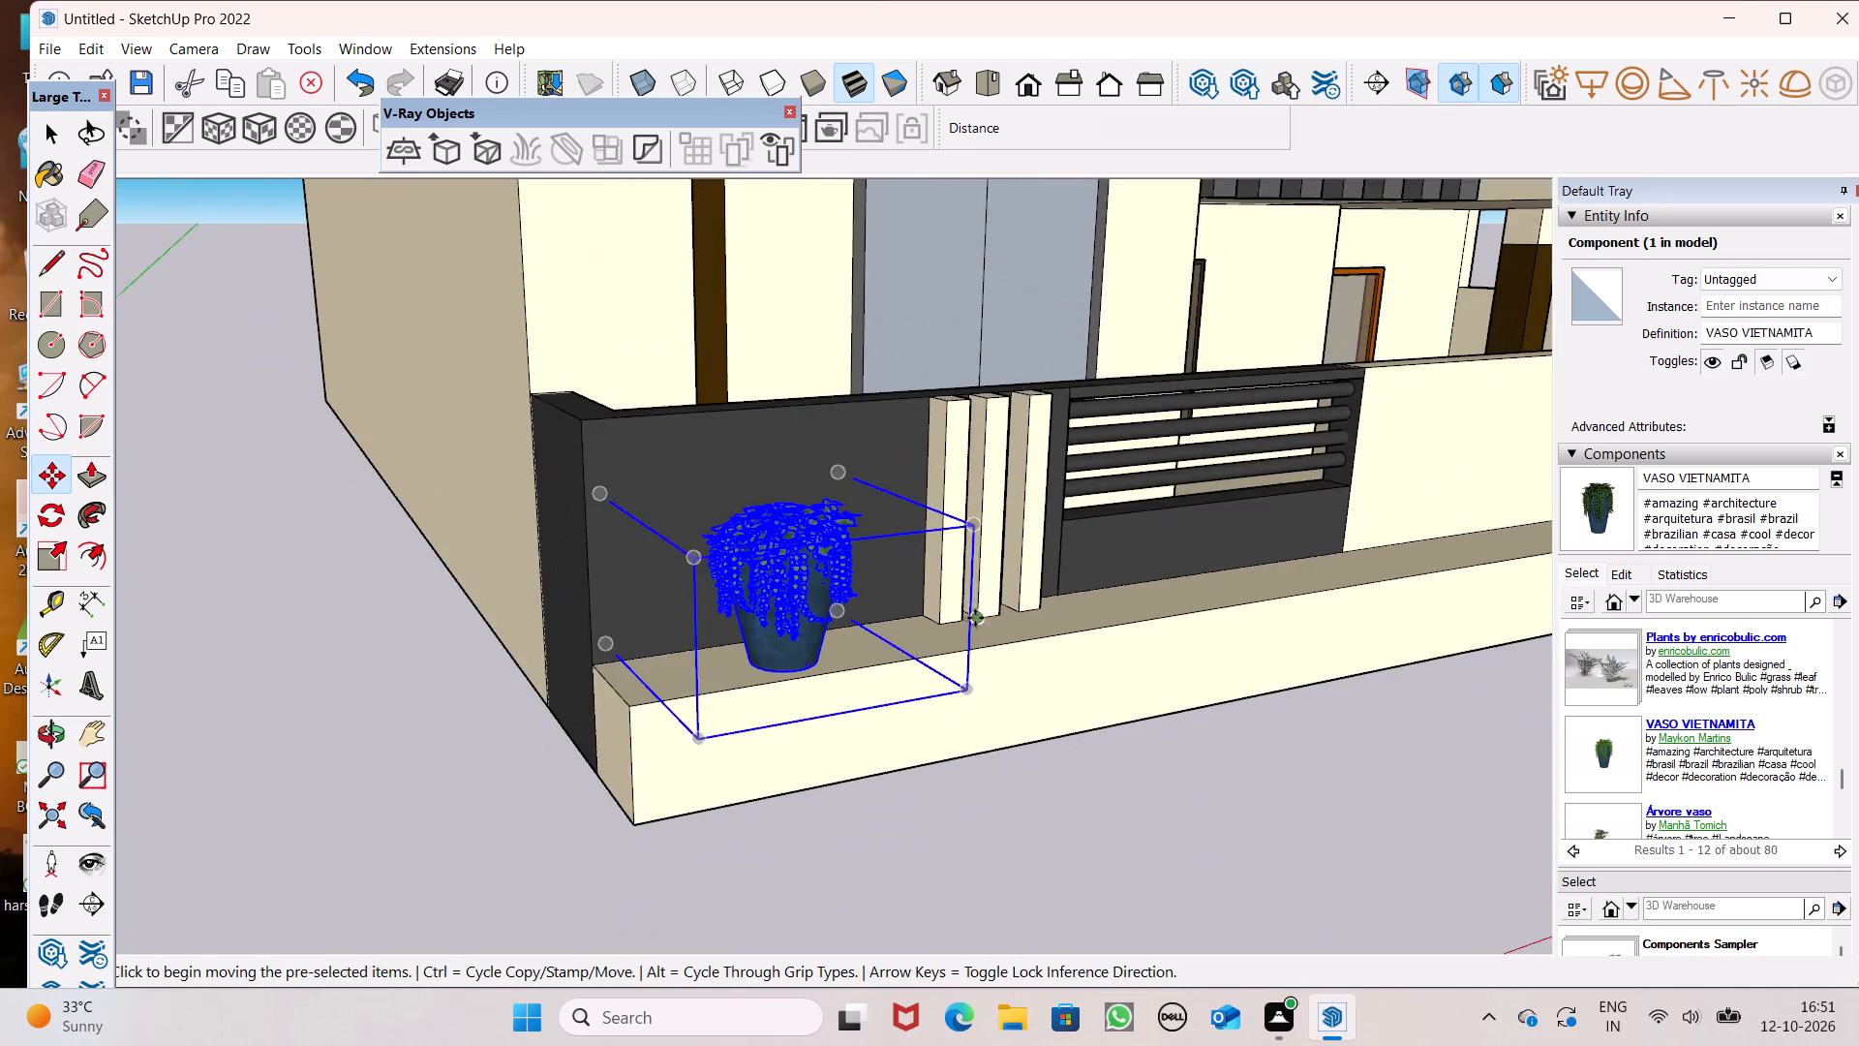
middle_drag(972, 635, 1172, 627)
scroll(1095, 668, up, 1)
scroll(889, 685, up, 3)
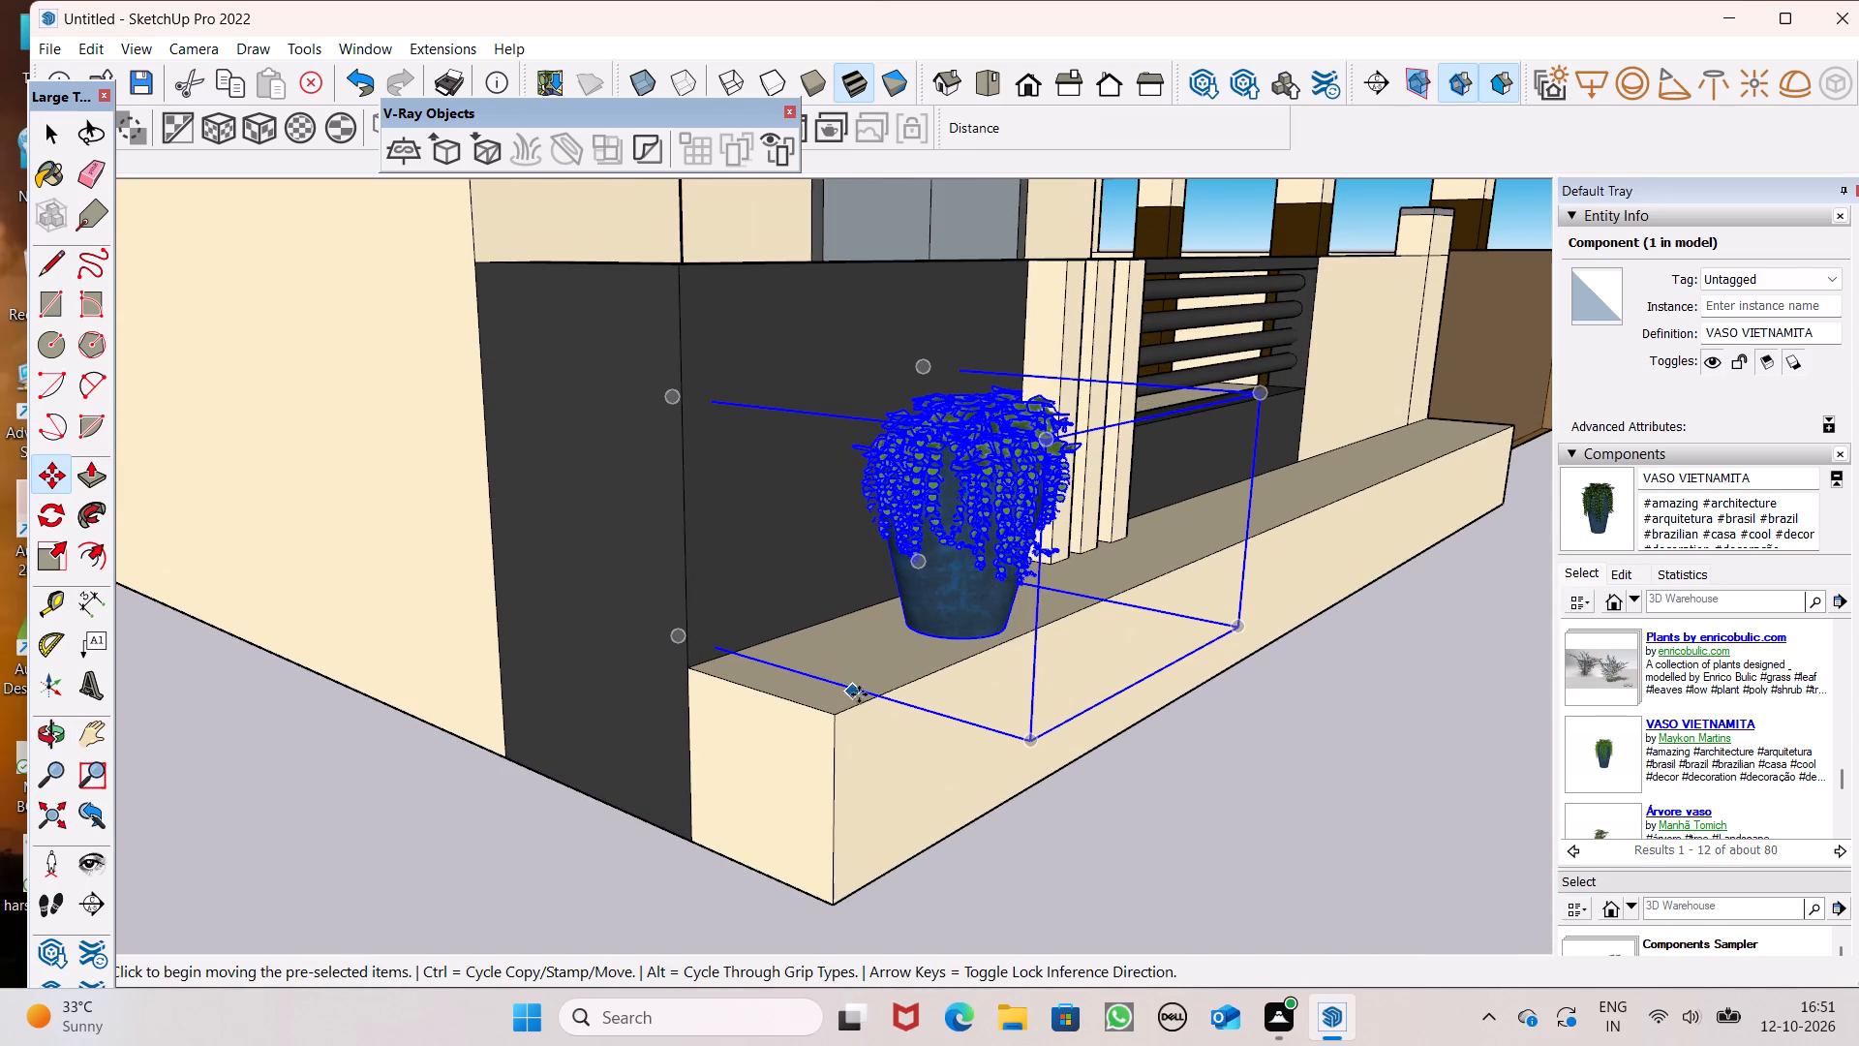
drag(862, 692, 860, 693)
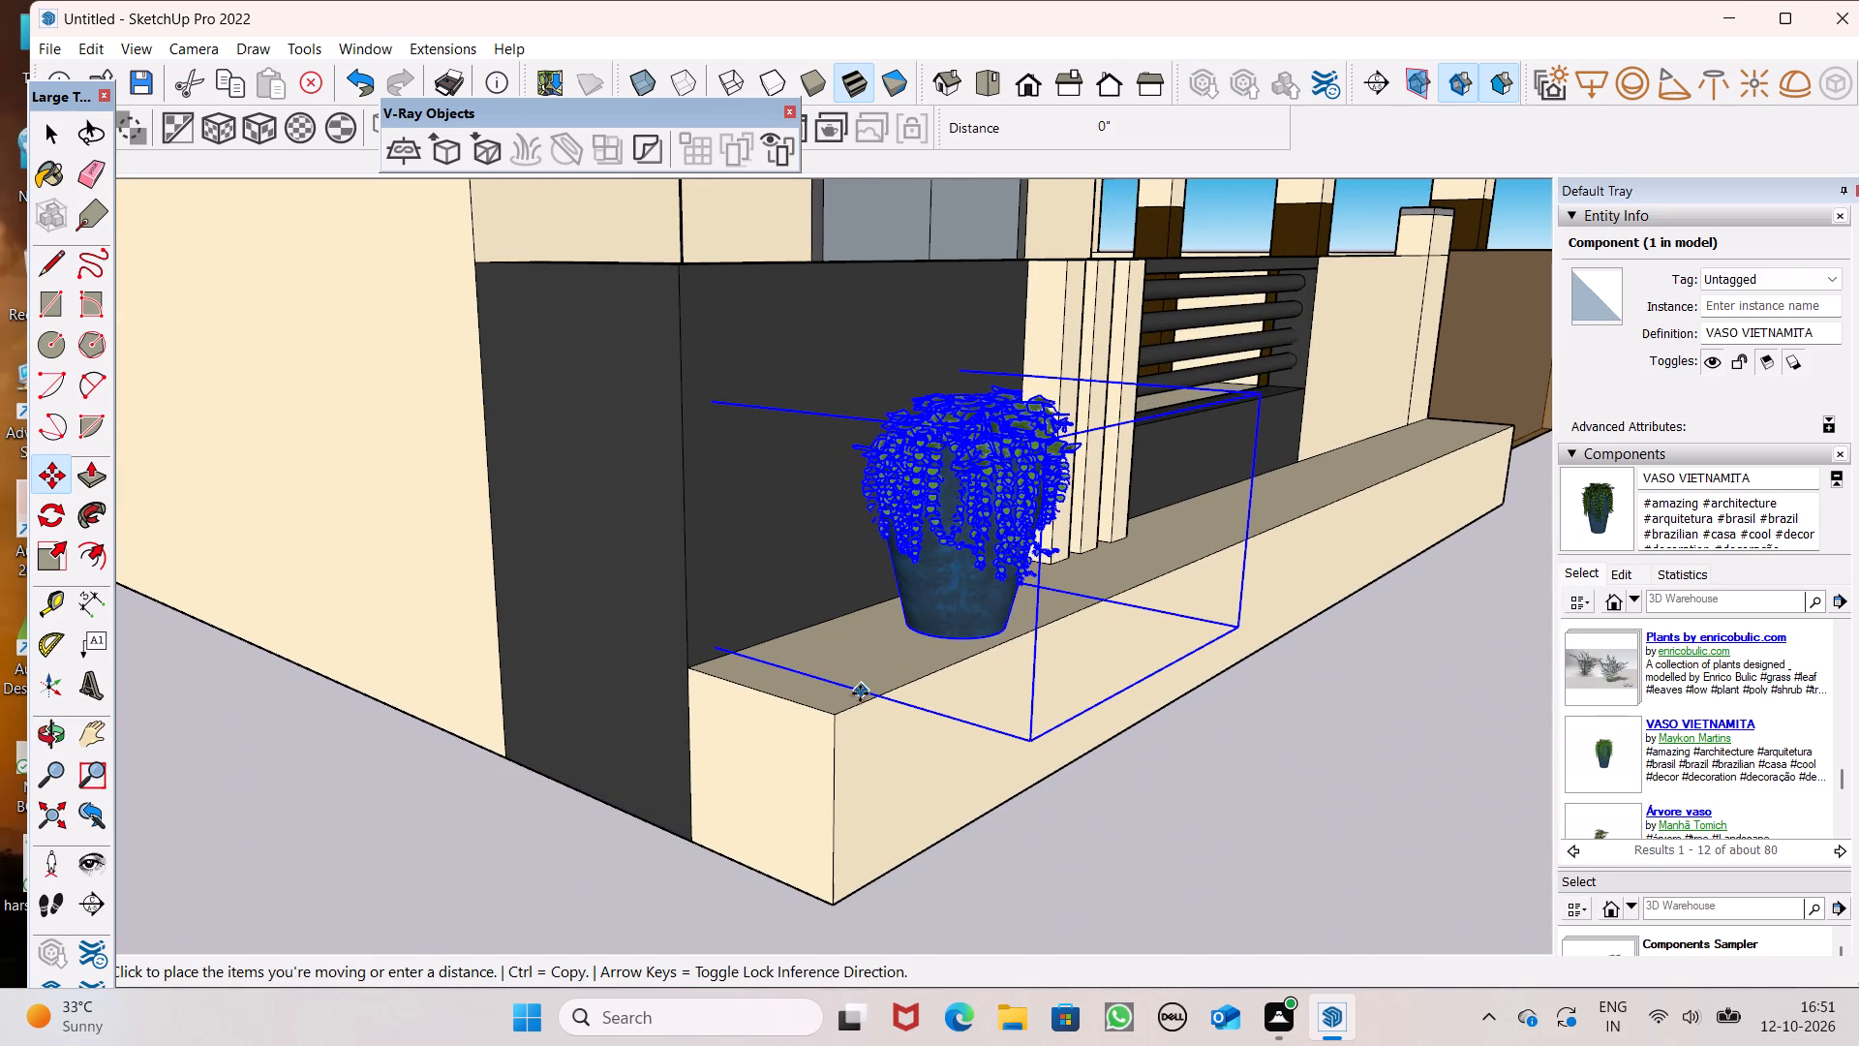
drag(860, 693, 754, 723)
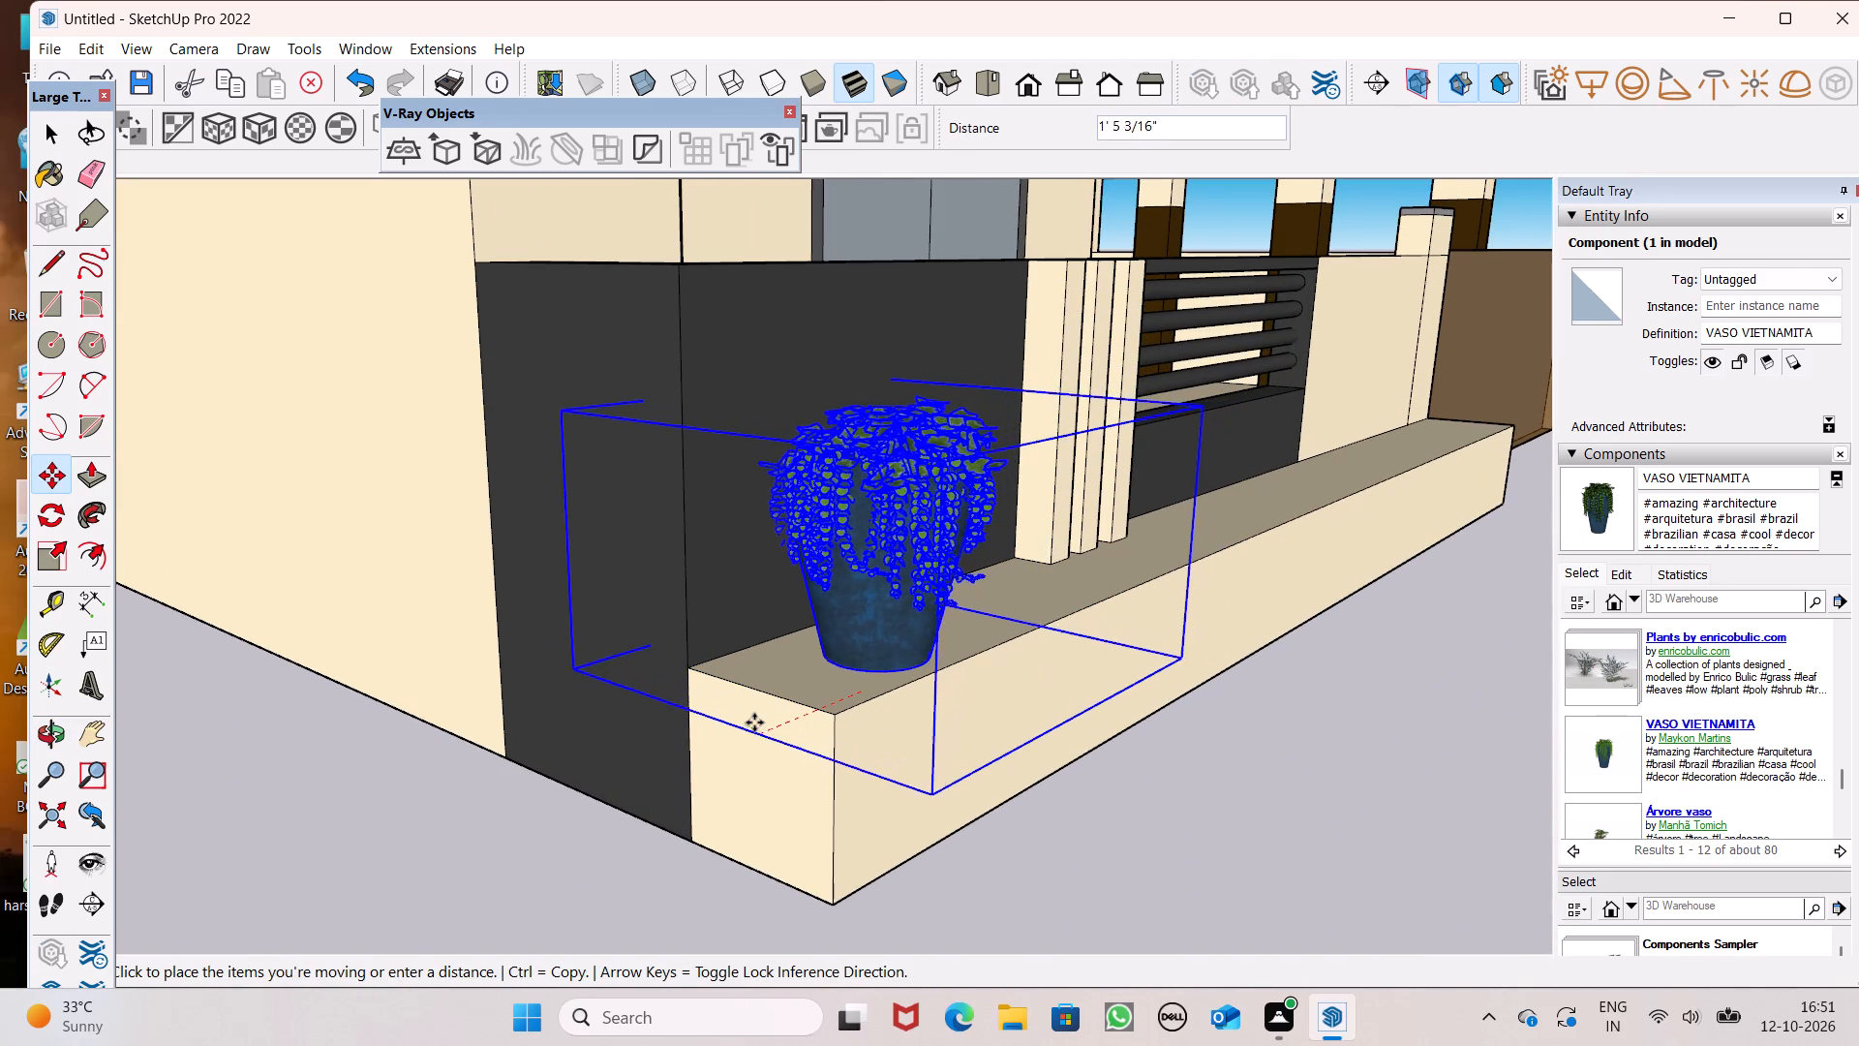
drag(754, 723, 738, 730)
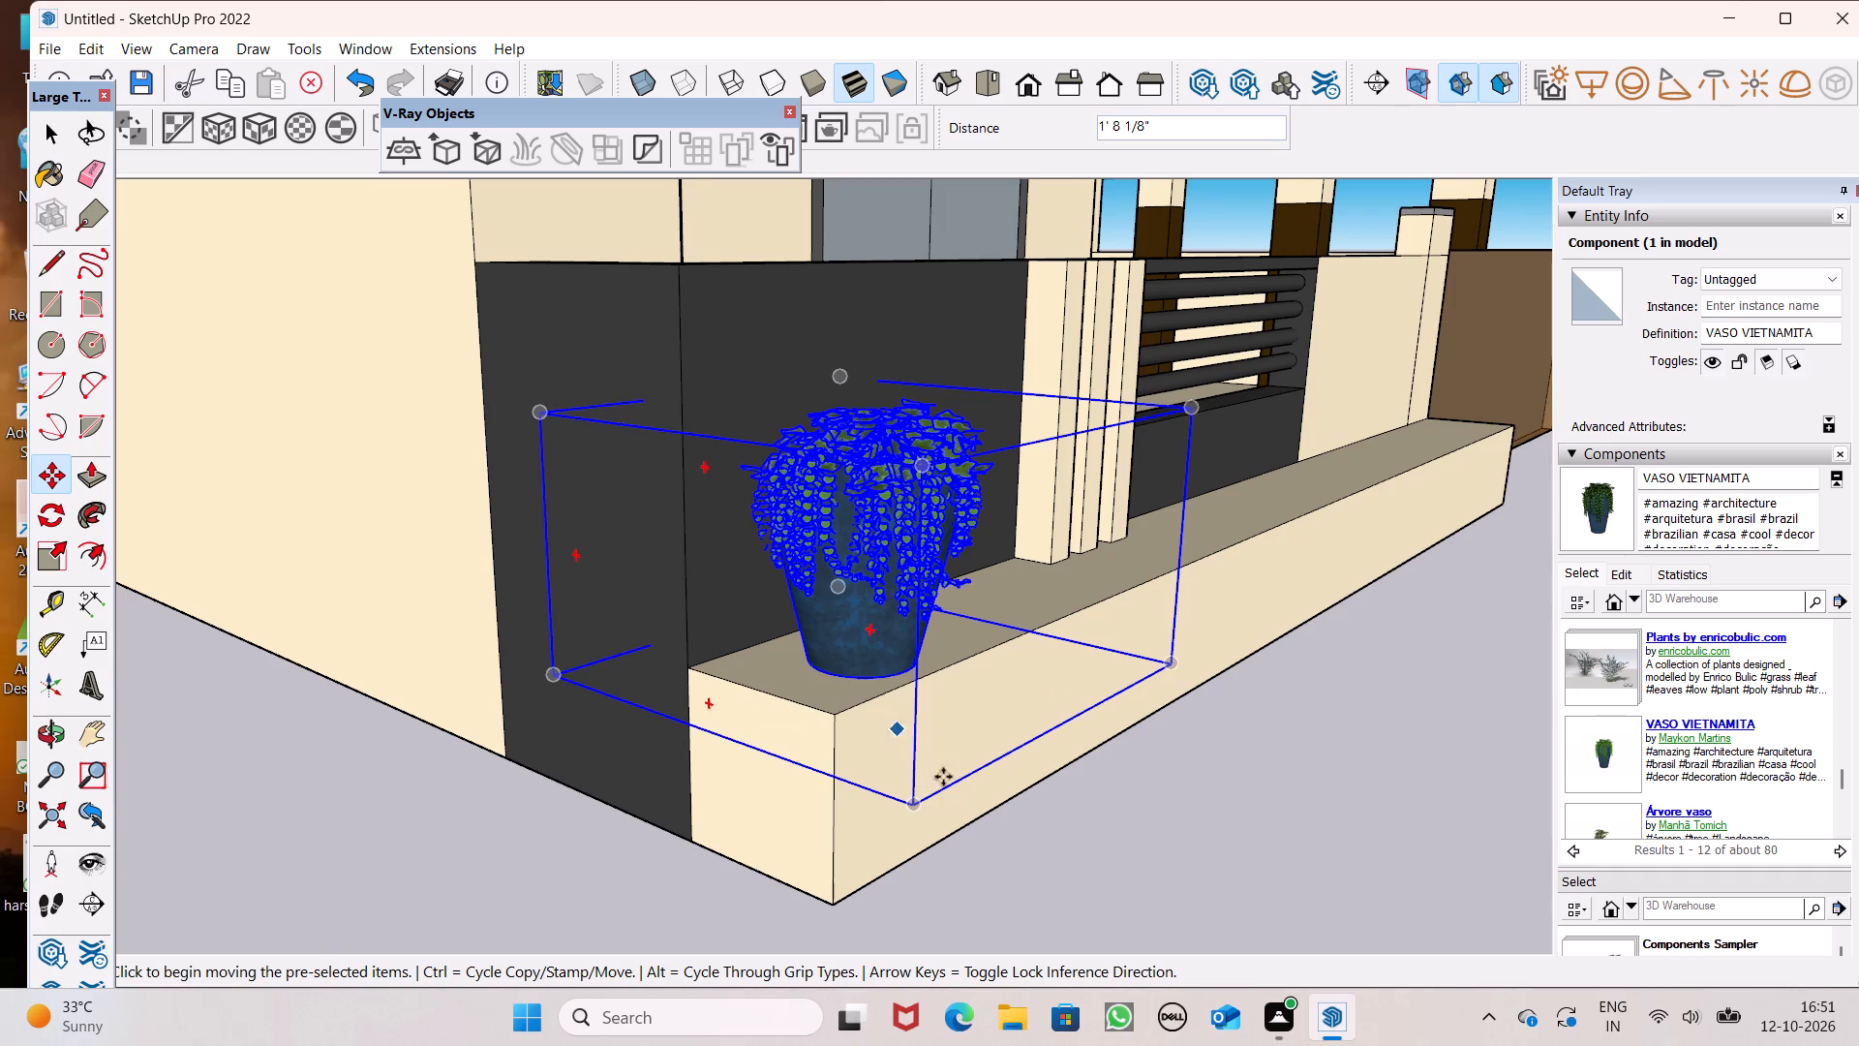
Move the potted plant a further 2 1/2" toward the ledge's outer end.
middle_drag(948, 785, 716, 834)
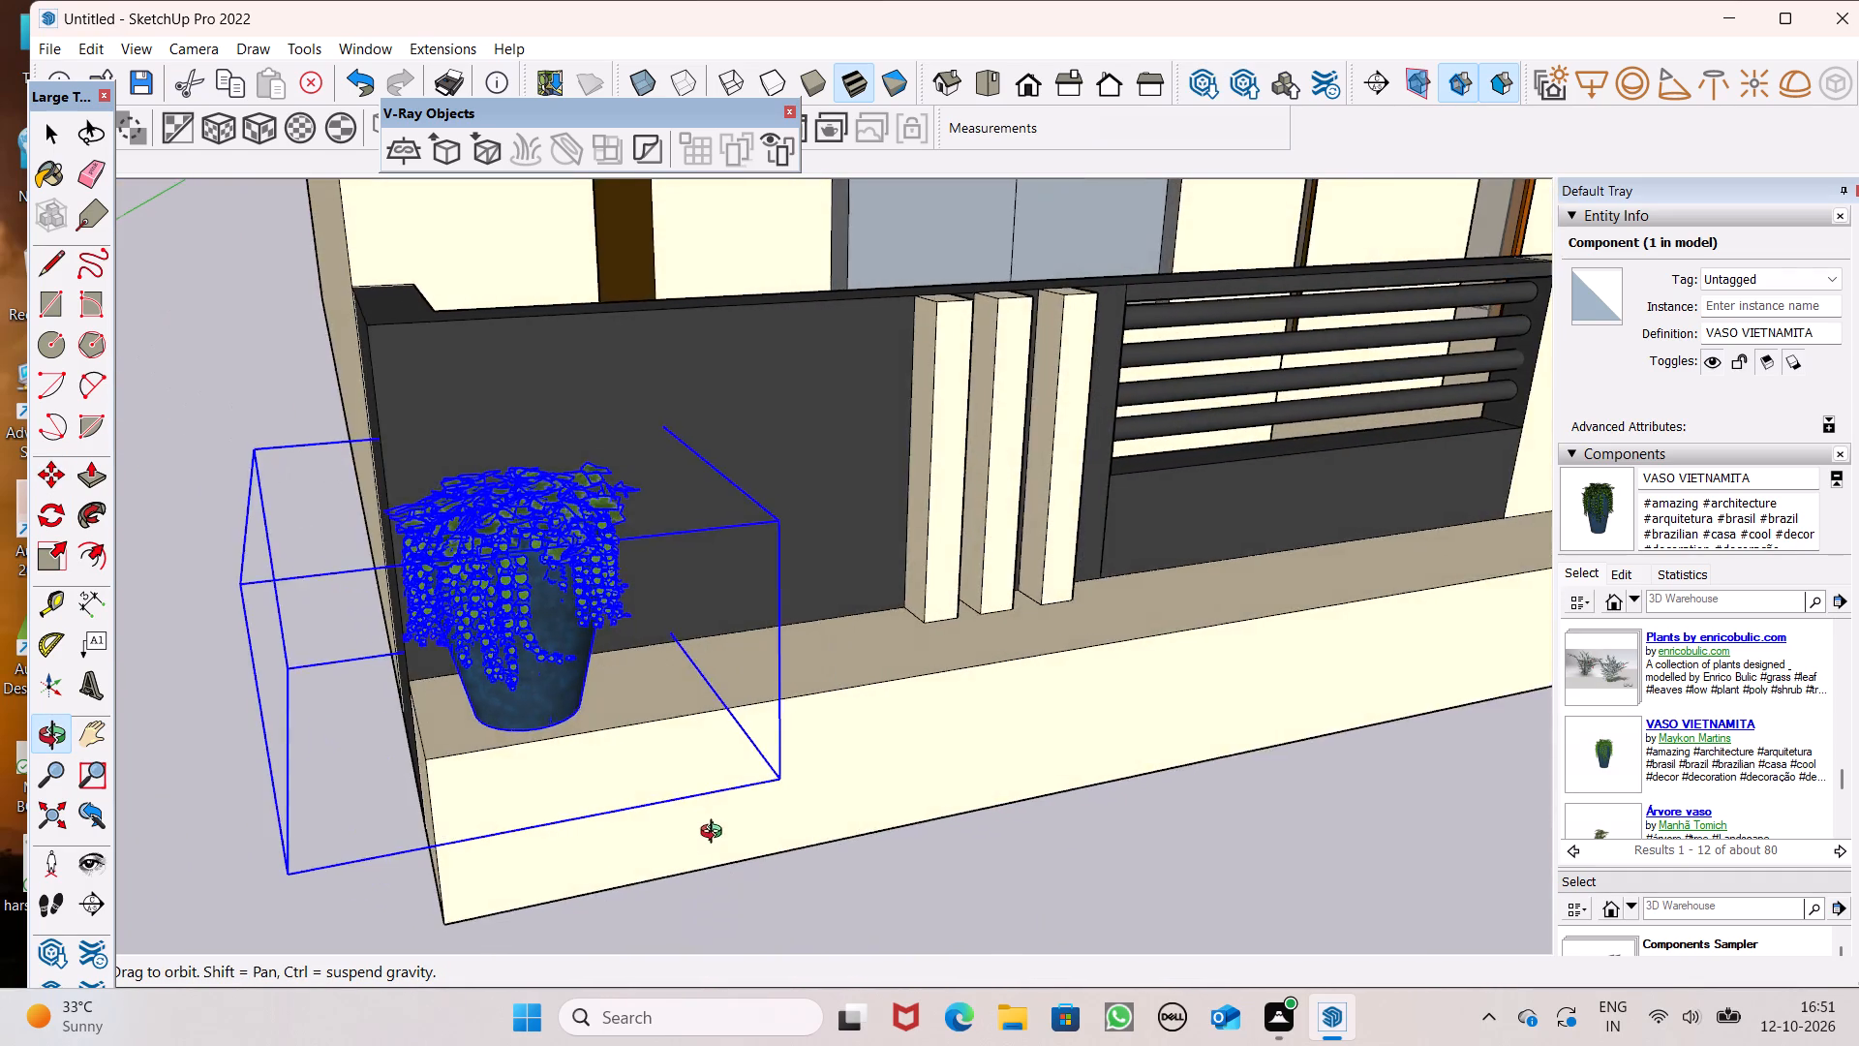
middle_drag(716, 834, 960, 810)
scroll(794, 799, up, 1)
scroll(931, 701, down, 3)
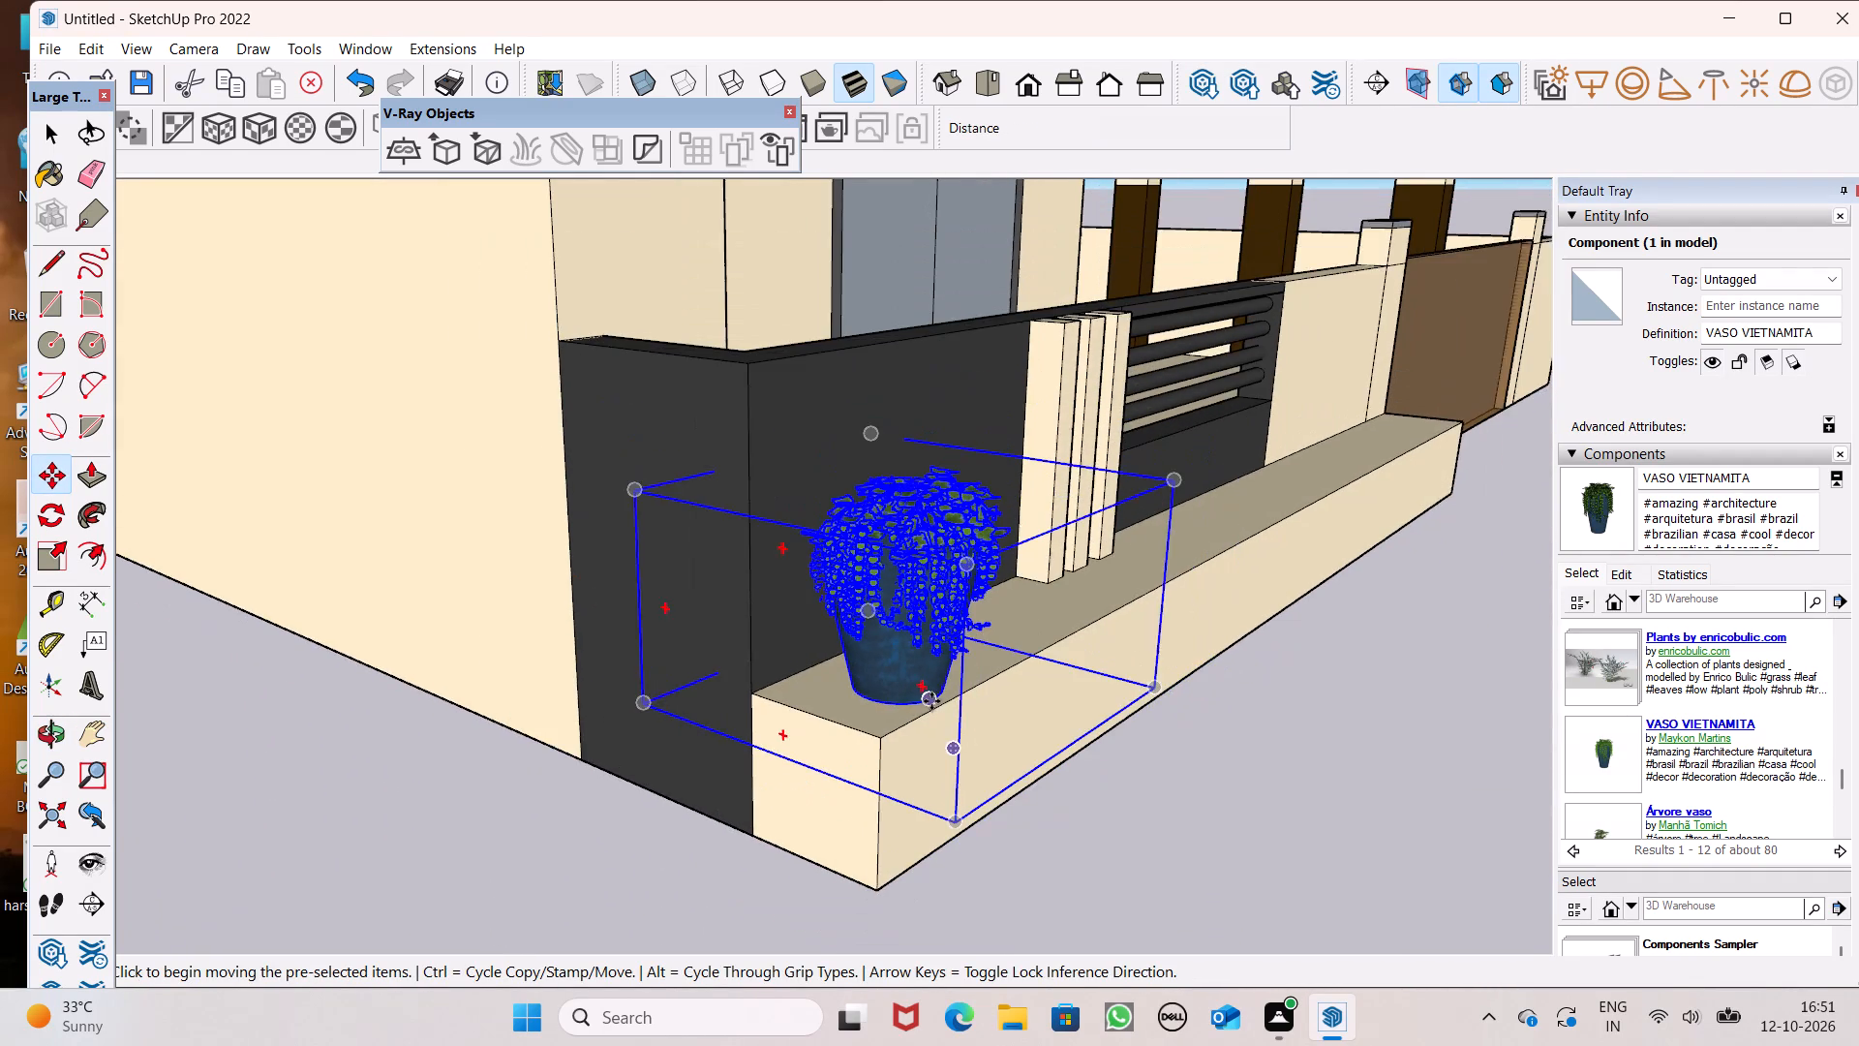
scroll(931, 701, down, 3)
middle_drag(937, 672, 995, 645)
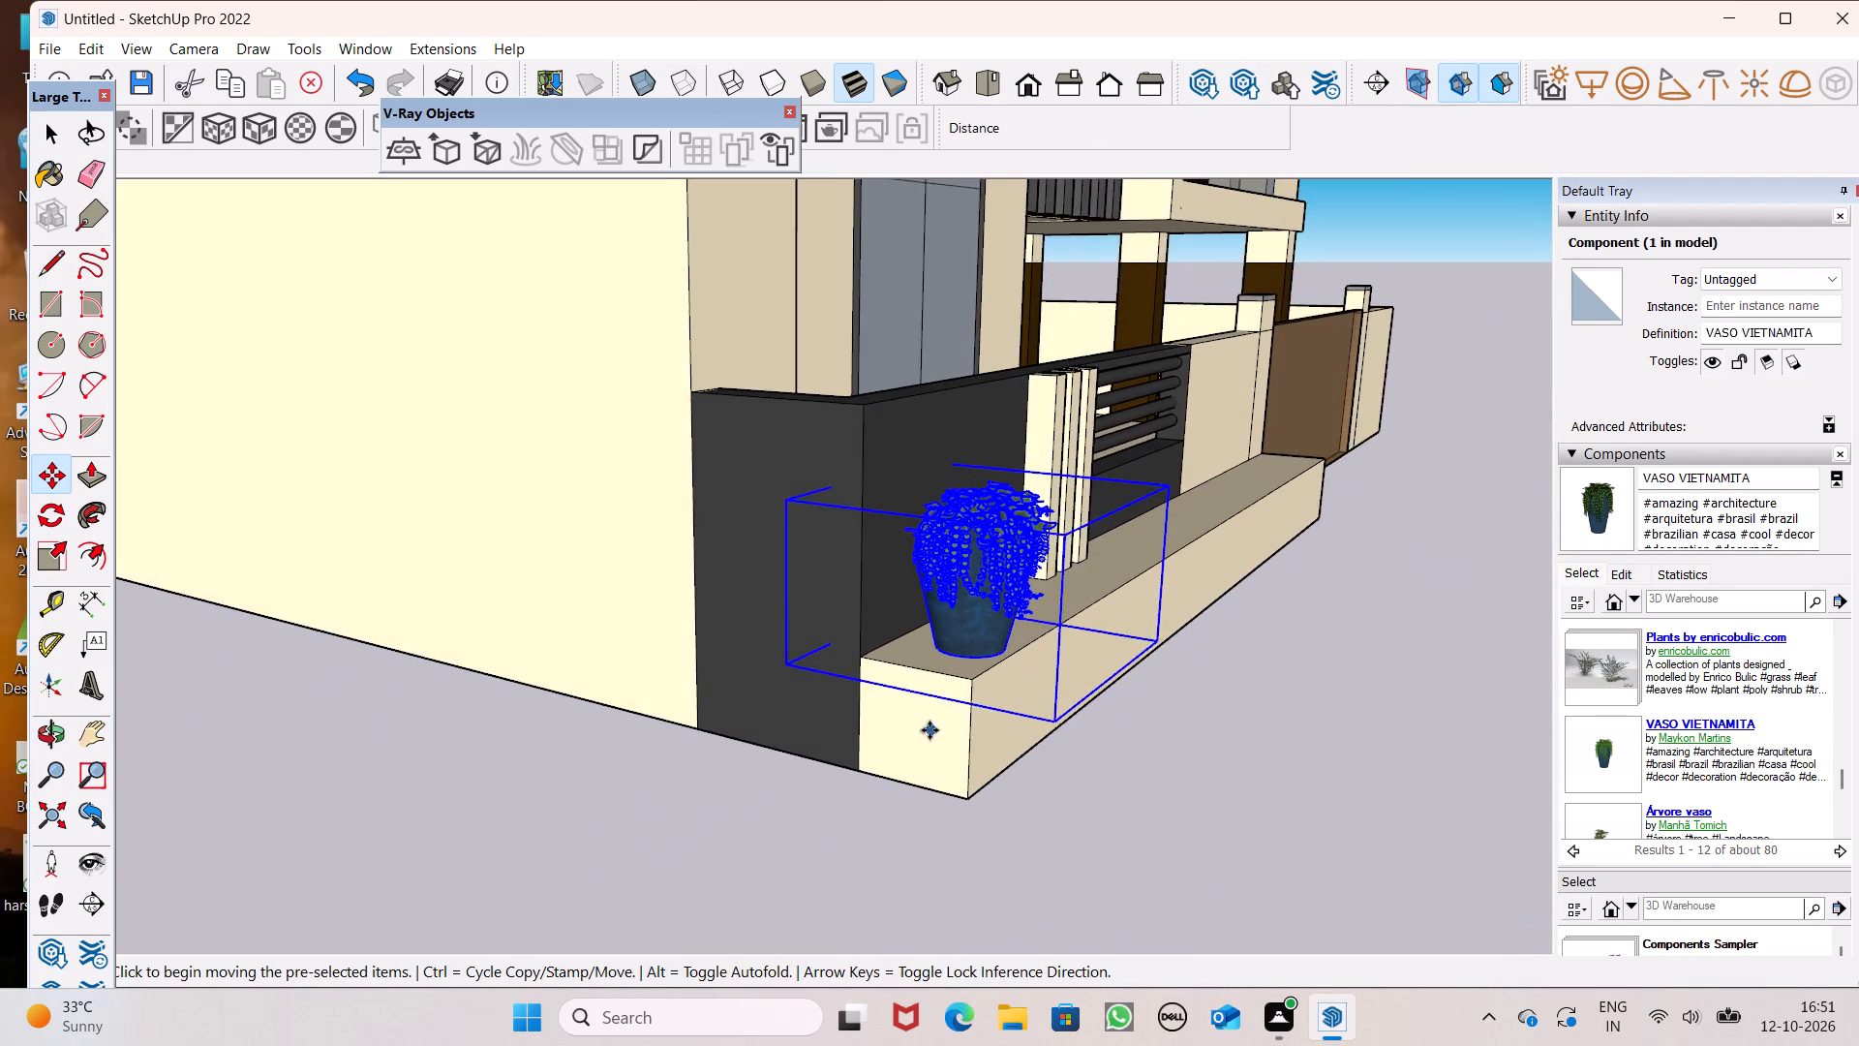
scroll(929, 730, up, 2)
scroll(988, 670, down, 2)
middle_drag(992, 692, 1012, 767)
scroll(1000, 790, up, 7)
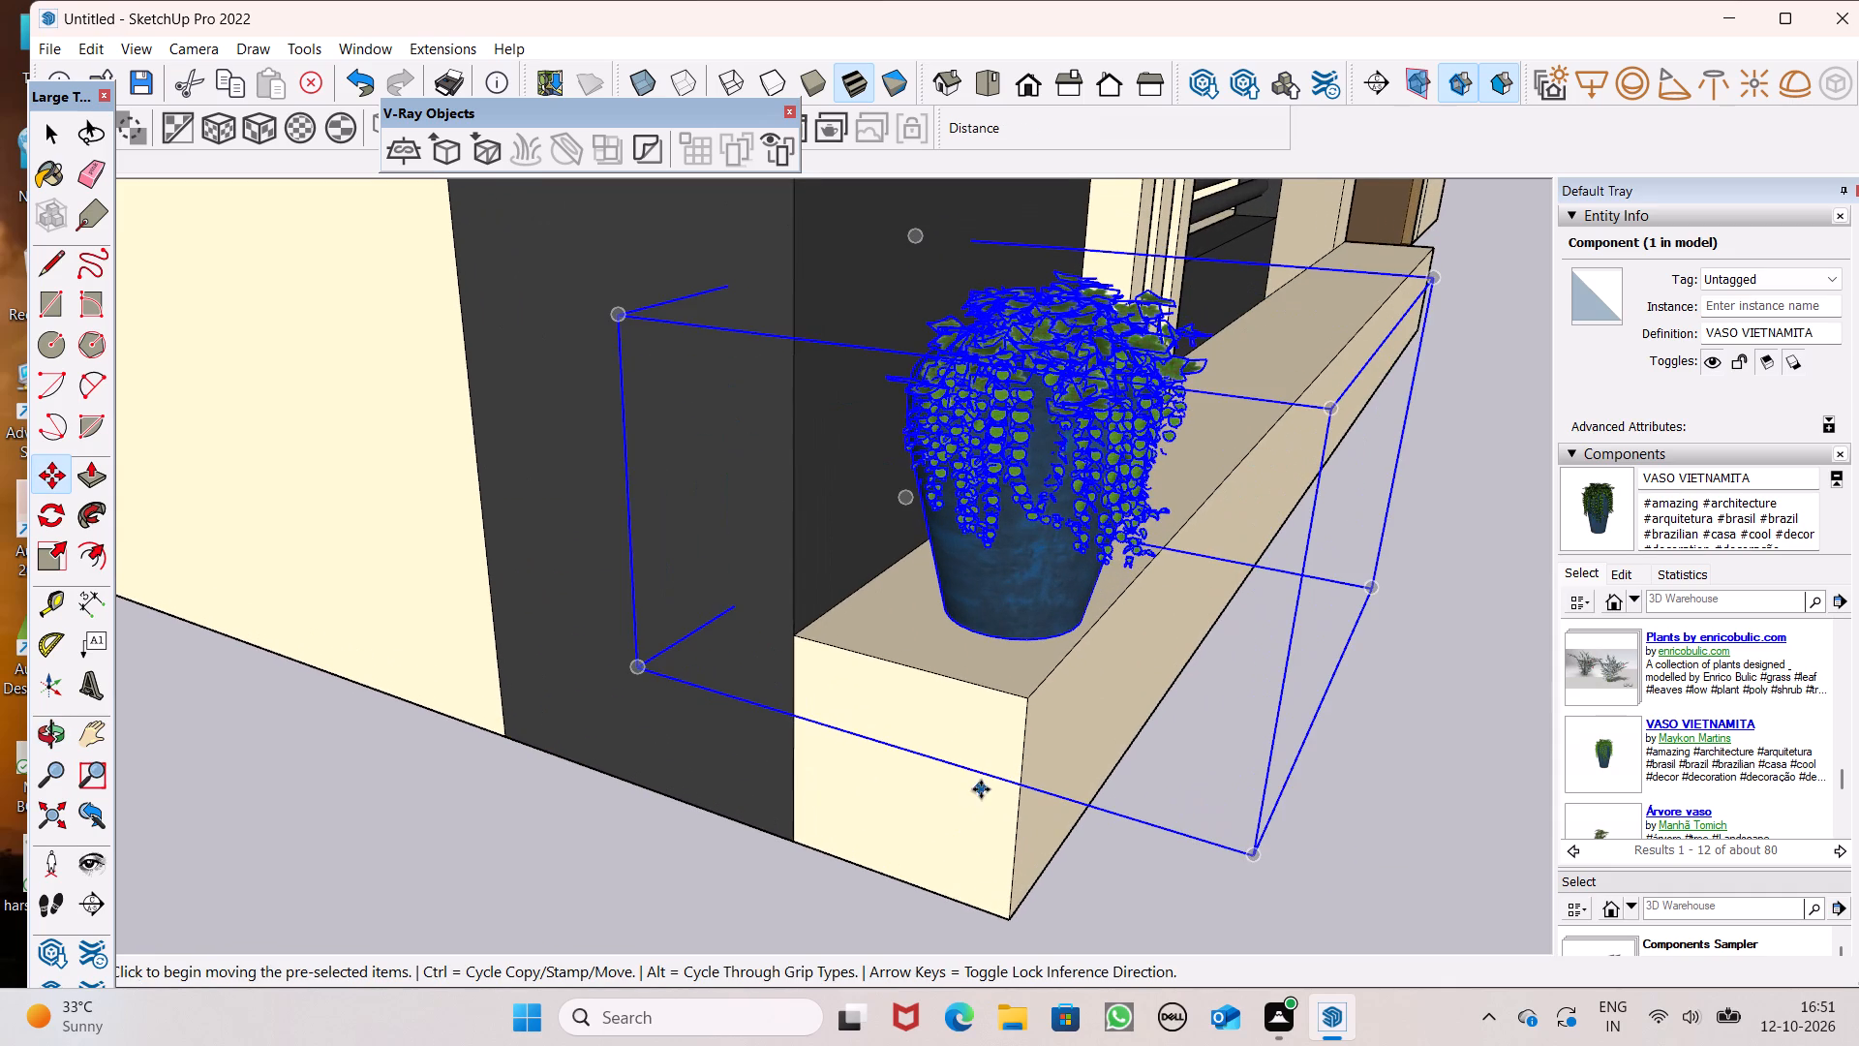
scroll(992, 770, up, 1)
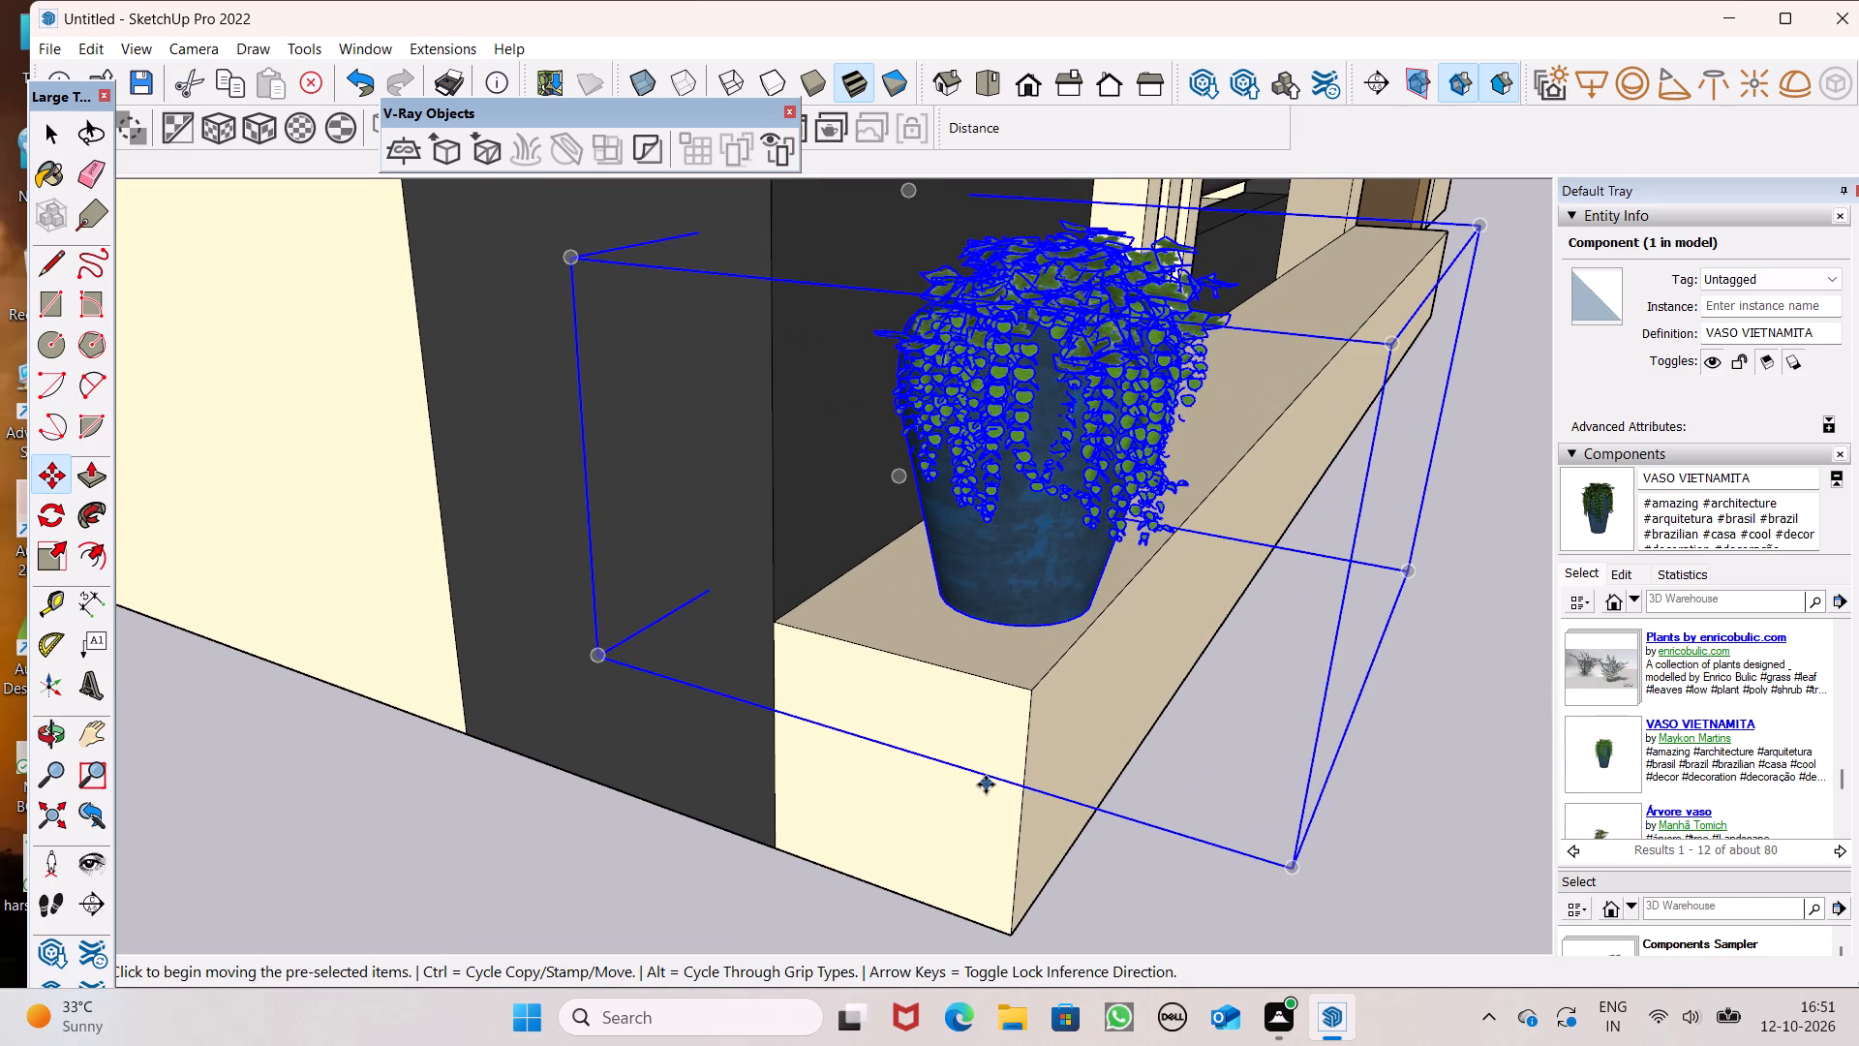
drag(985, 777, 963, 784)
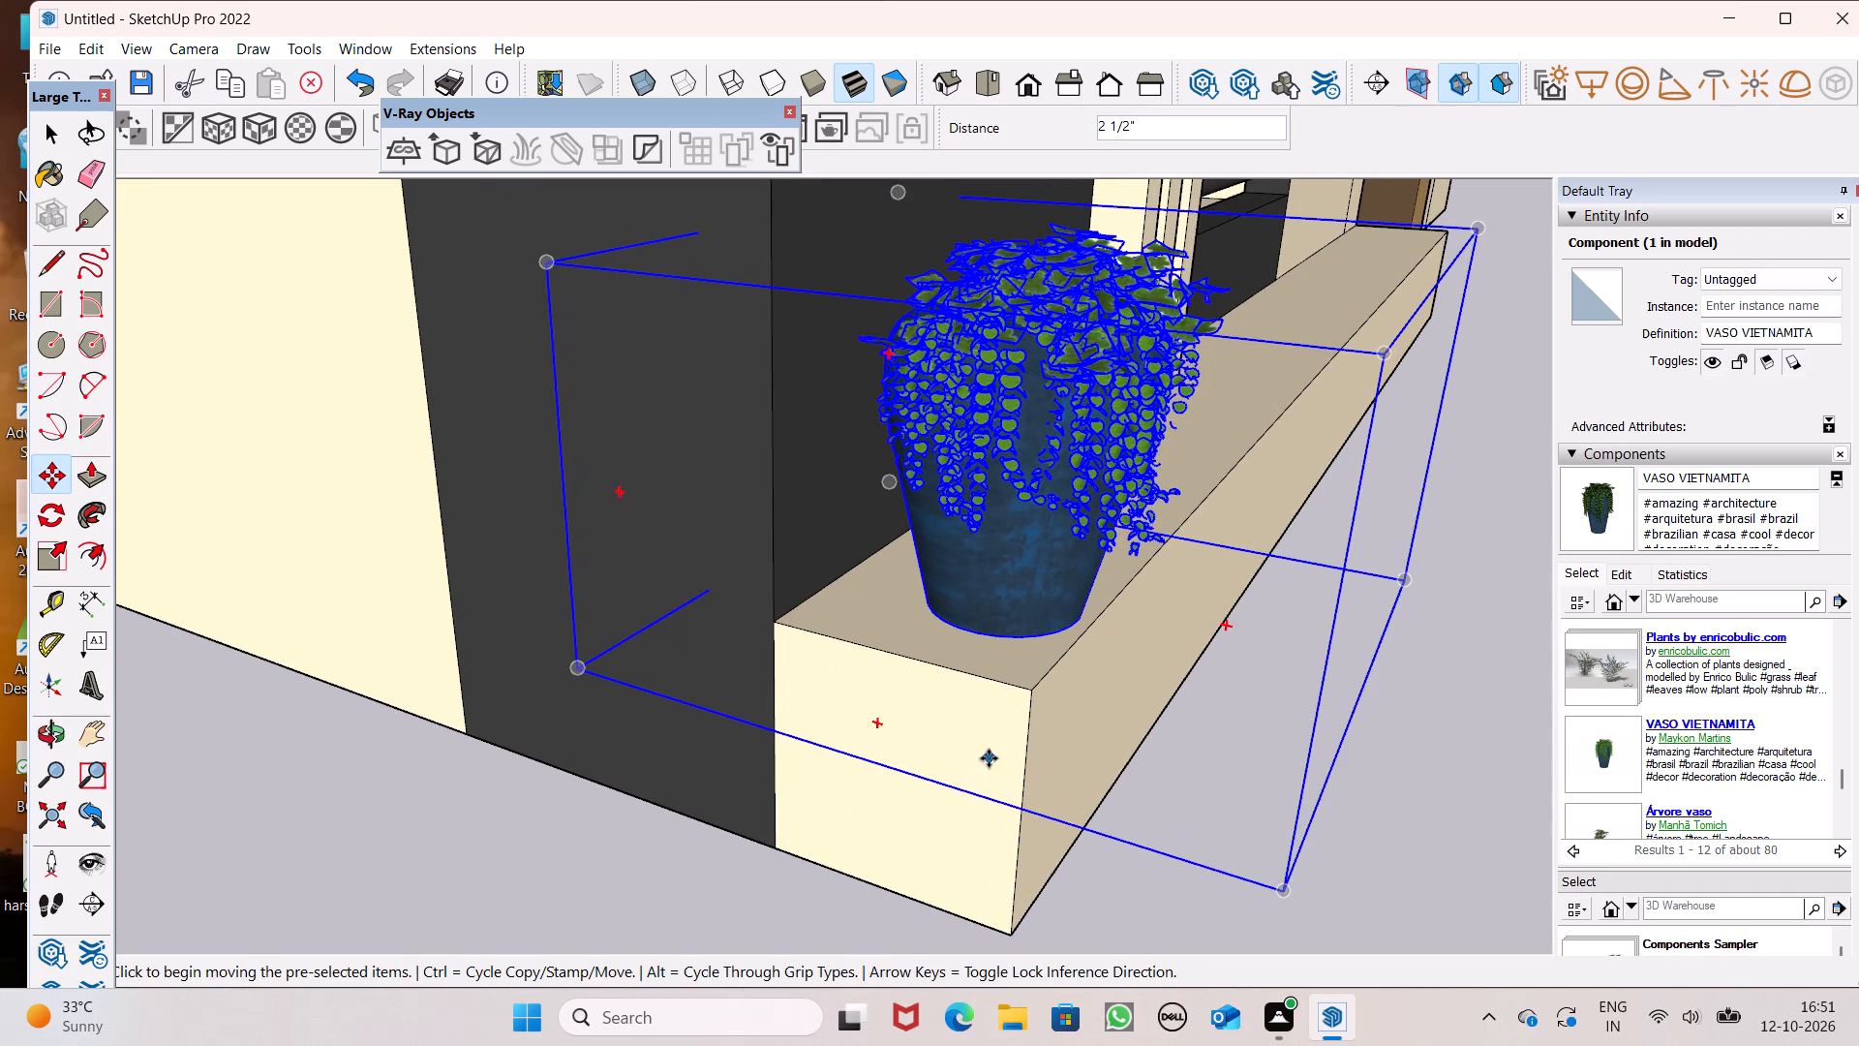
Nudge the potted plant slightly back along the ledge, away from its outer end.
scroll(989, 758, down, 2)
scroll(1260, 727, down, 5)
middle_drag(1477, 803, 1072, 807)
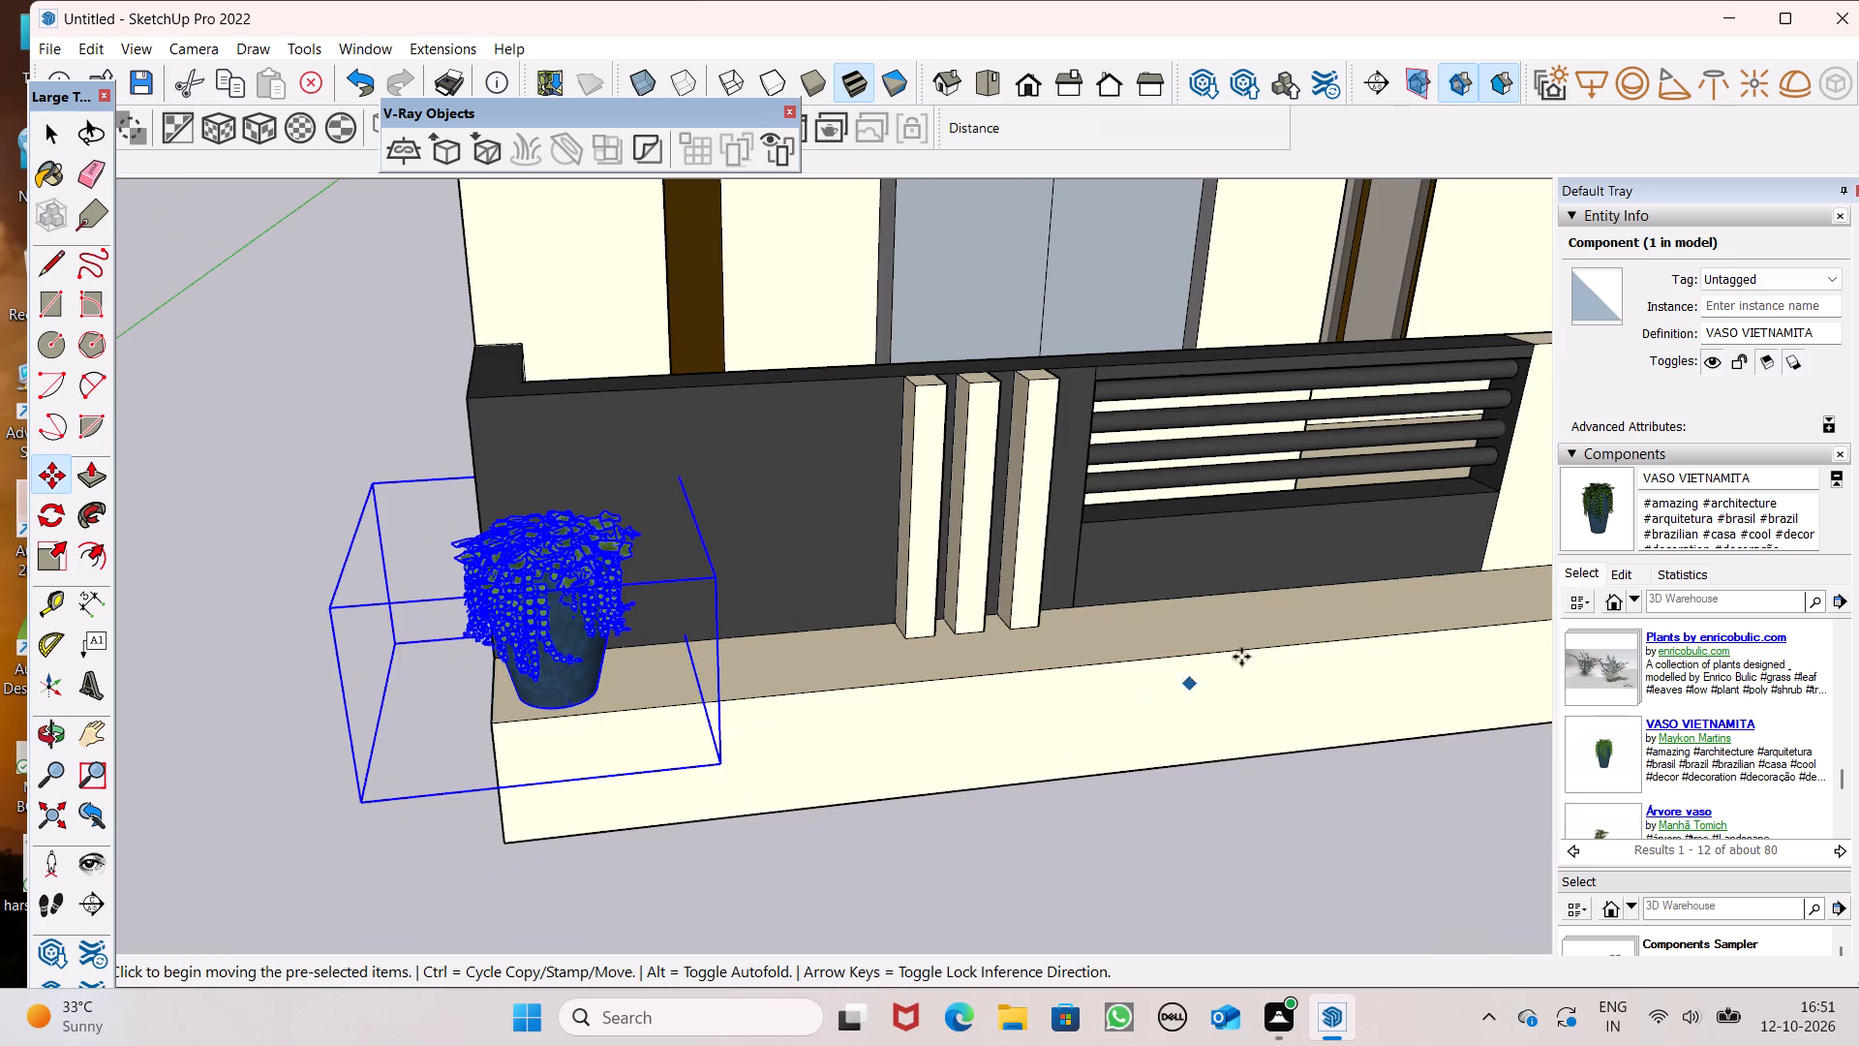
scroll(1272, 637, down, 2)
middle_drag(1255, 743, 1082, 787)
scroll(929, 664, up, 2)
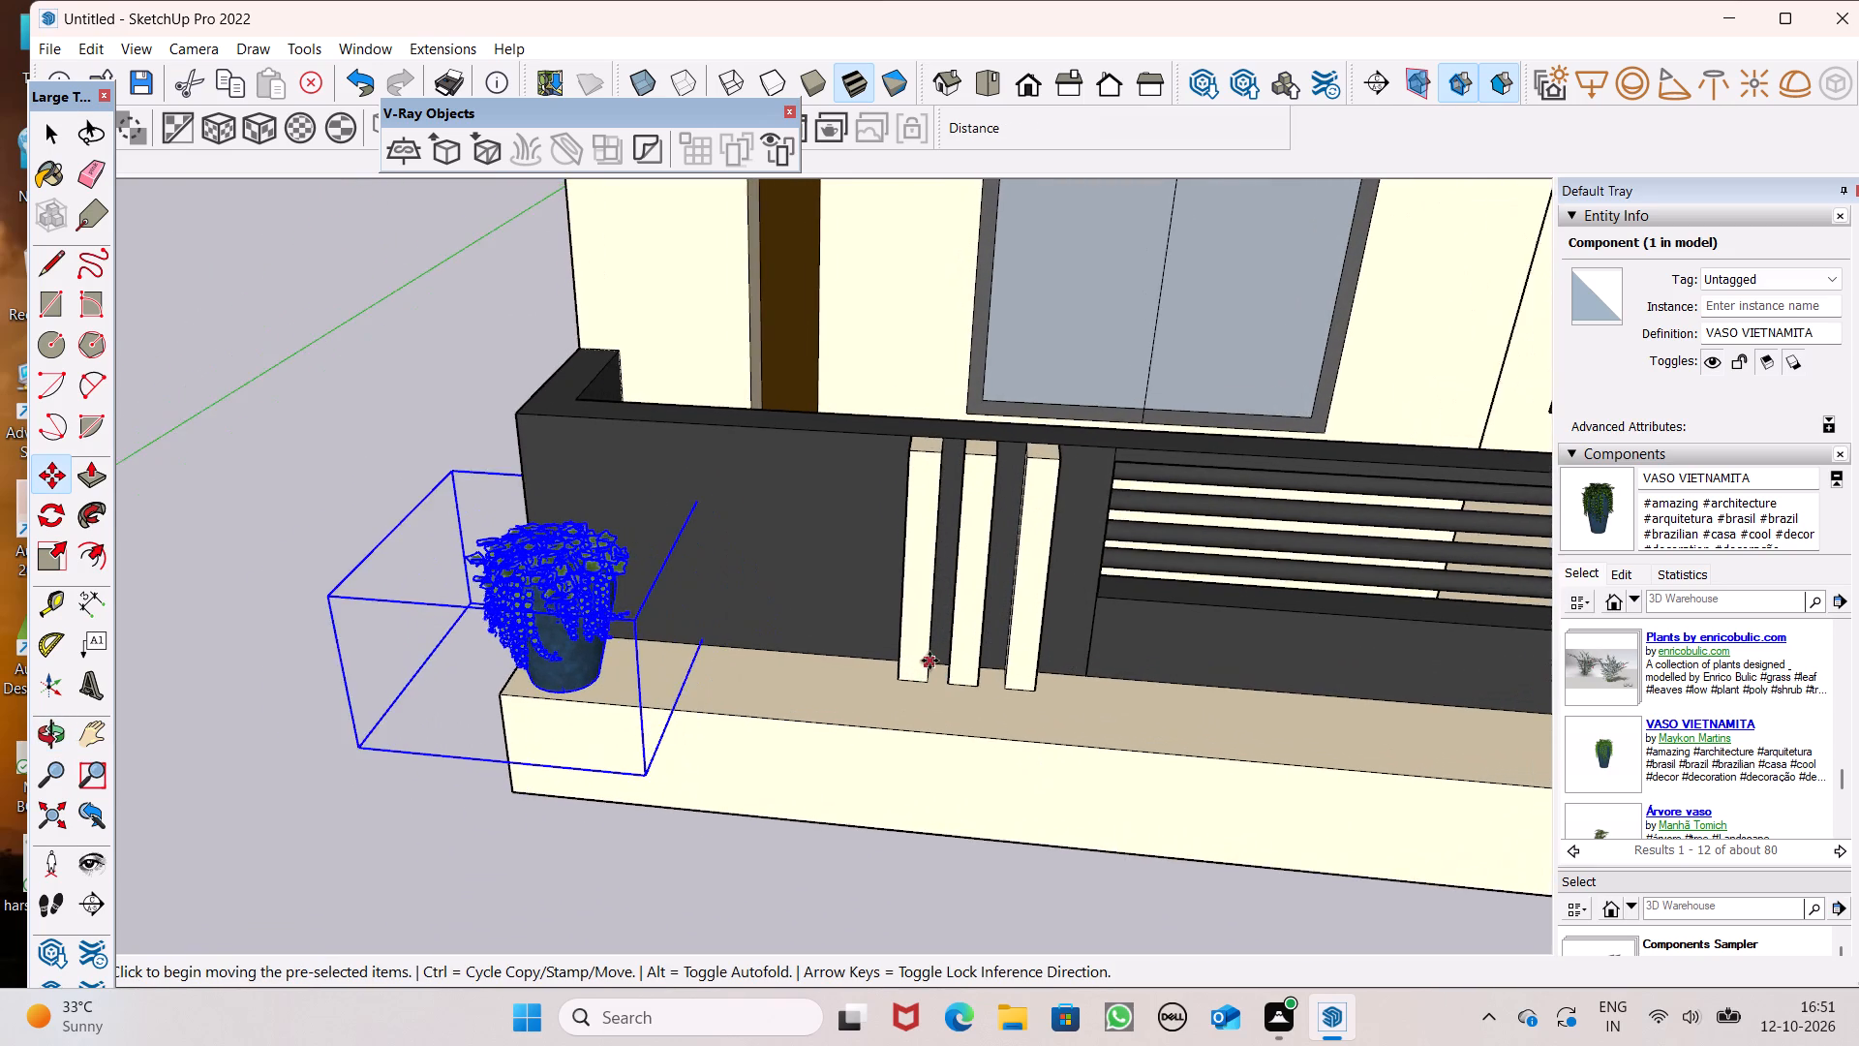
scroll(929, 661, up, 1)
scroll(661, 712, up, 5)
scroll(683, 682, down, 2)
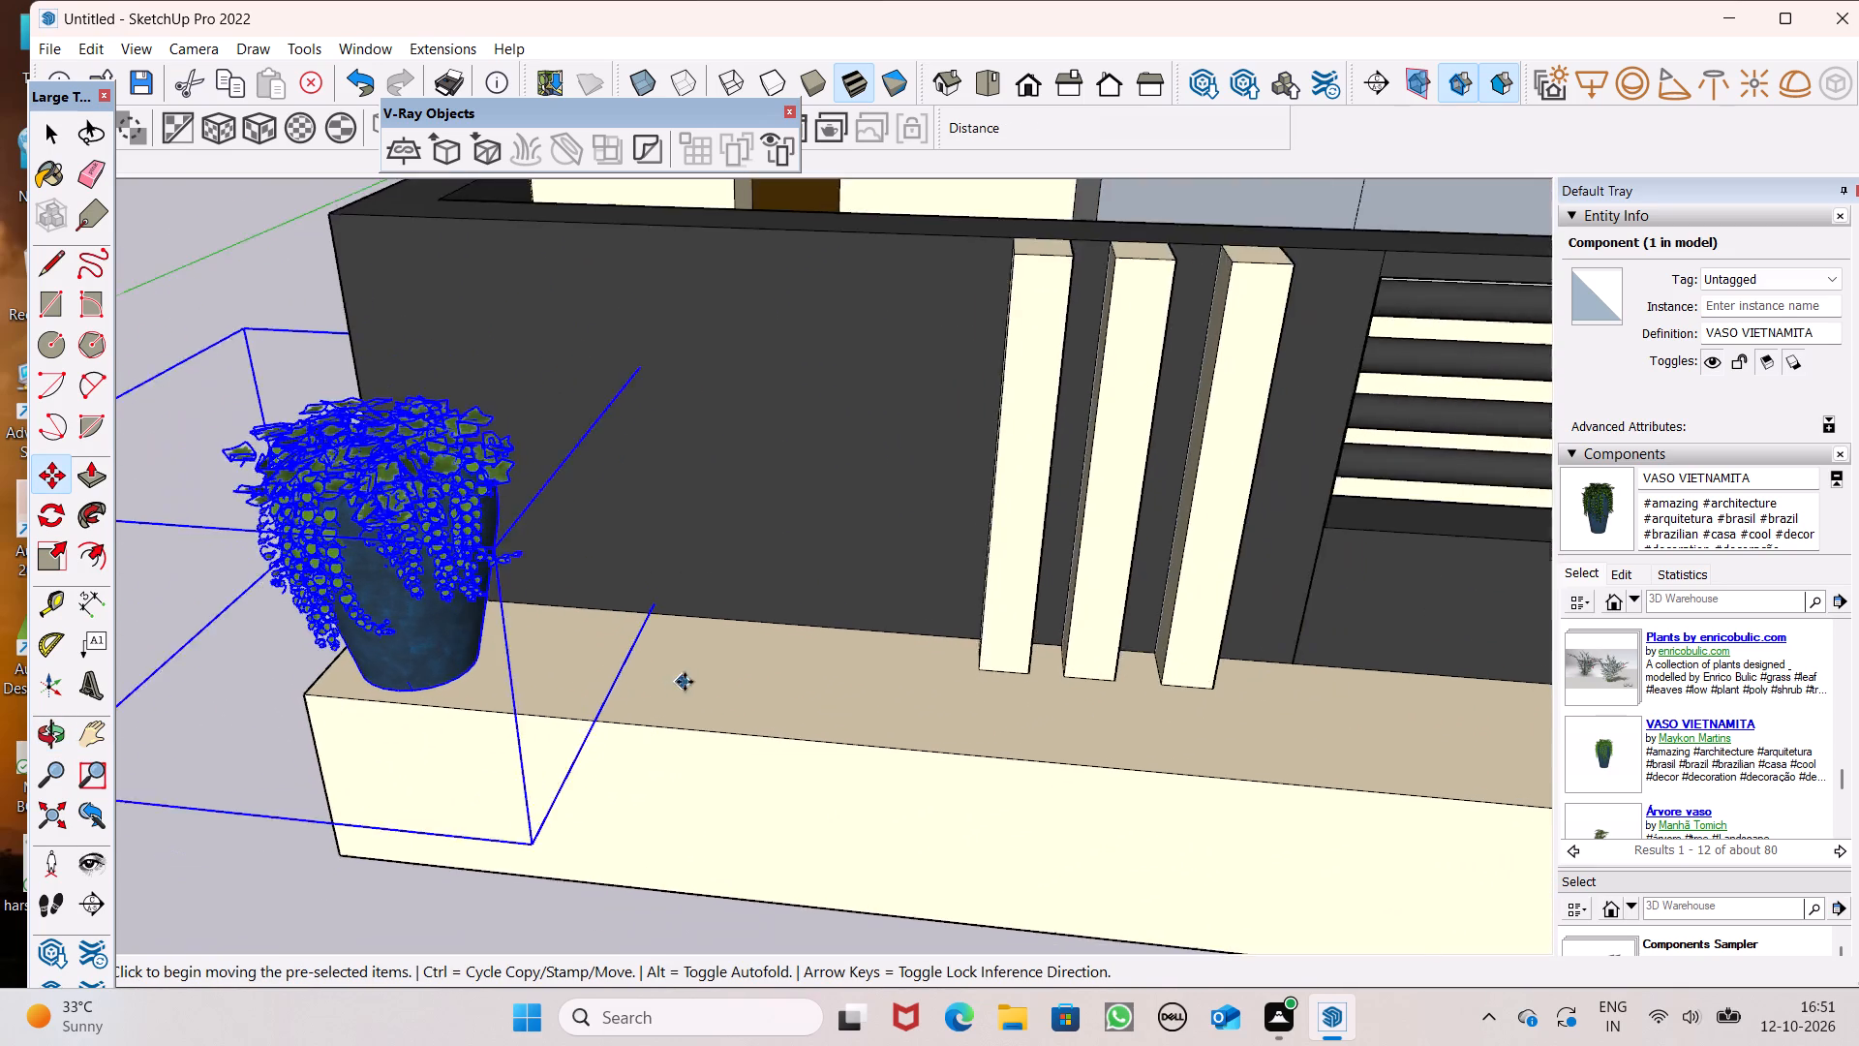
scroll(685, 682, down, 2)
scroll(593, 728, up, 3)
drag(625, 695, 661, 706)
Move the potted plant about 2 3/8" across the ledge toward the dark boundary wall.
scroll(826, 680, down, 3)
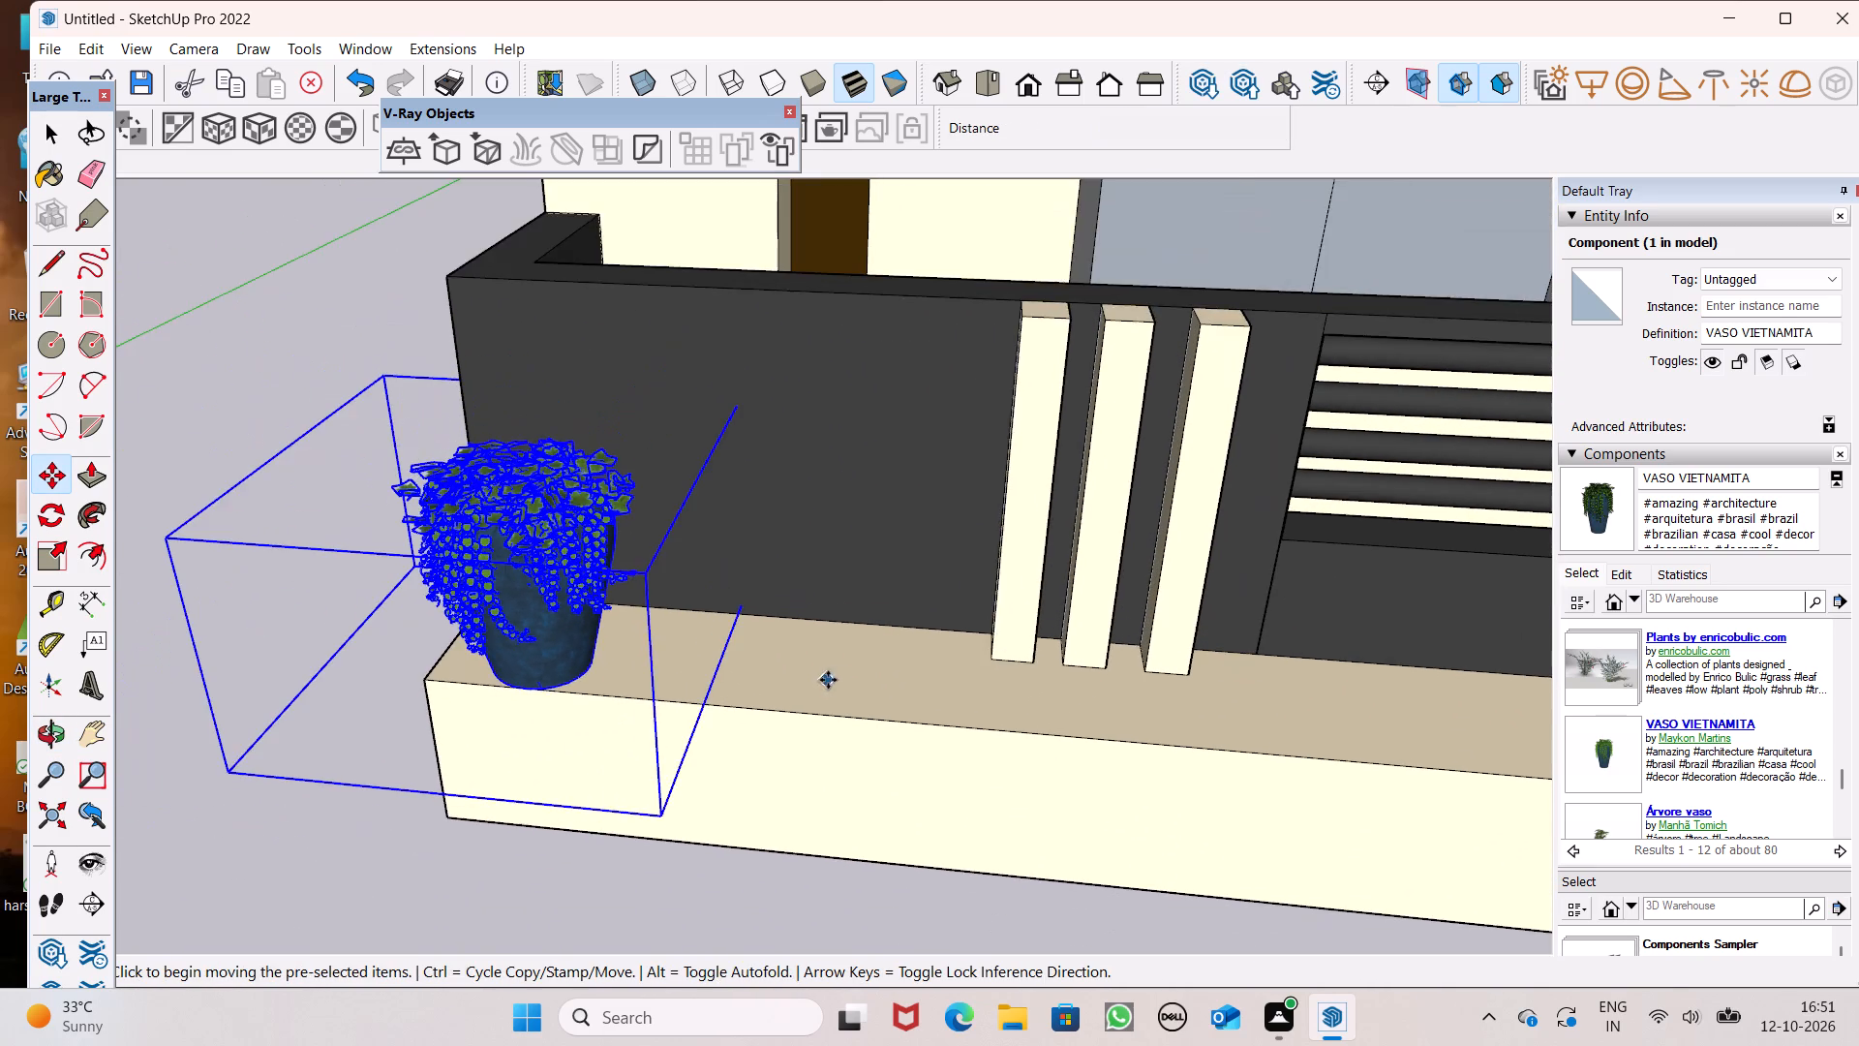
middle_drag(790, 700, 360, 723)
scroll(587, 551, up, 3)
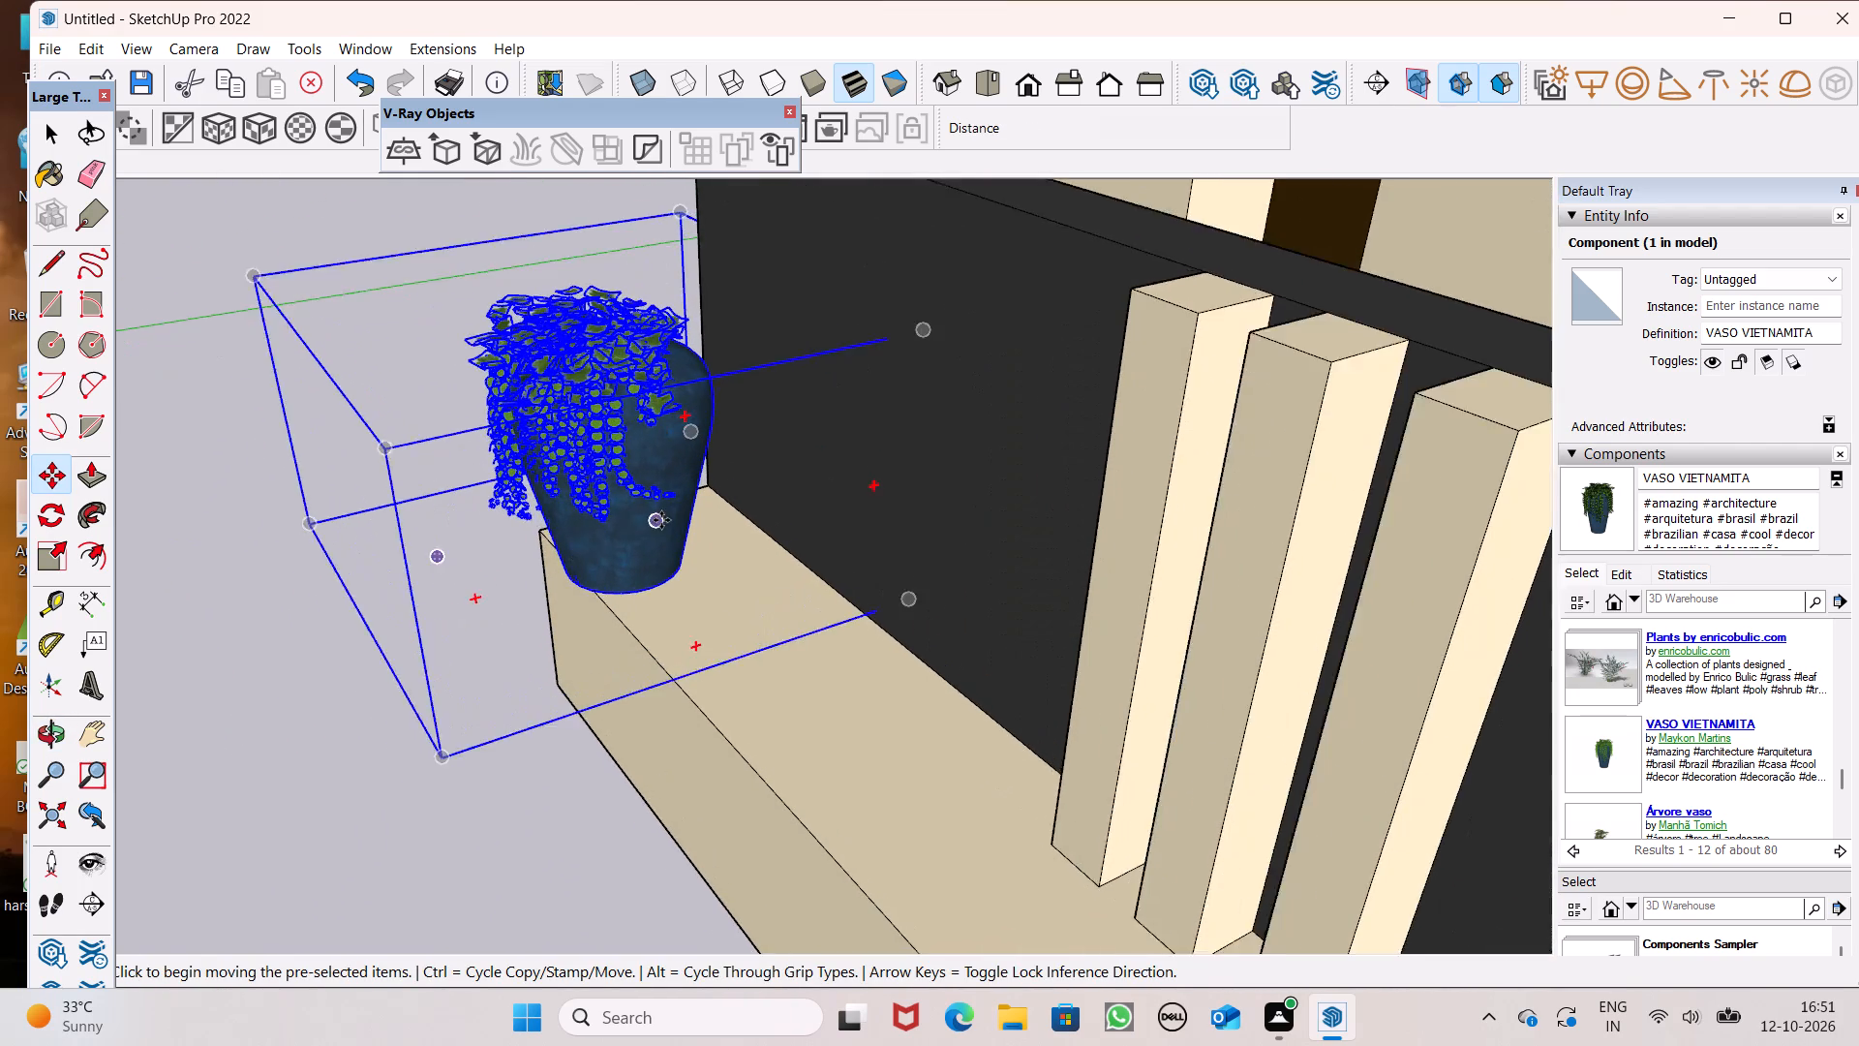
scroll(661, 520, up, 2)
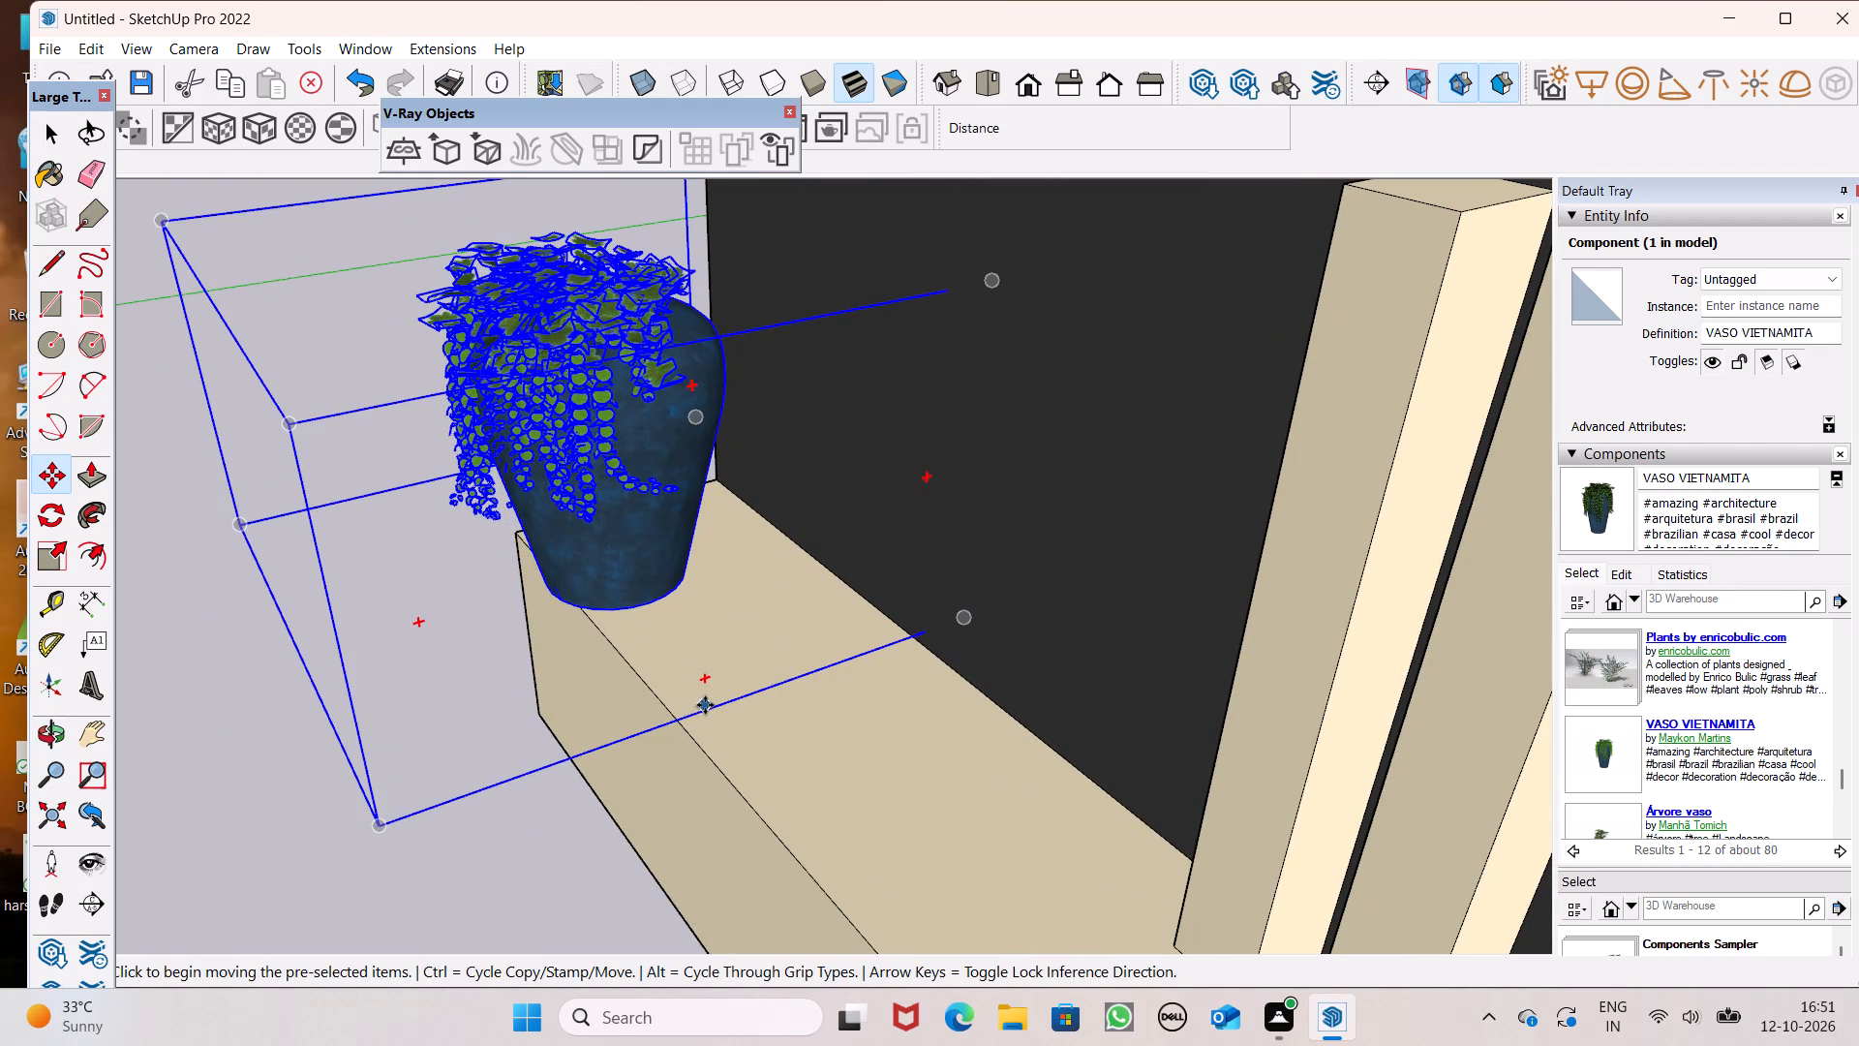
drag(704, 709, 731, 701)
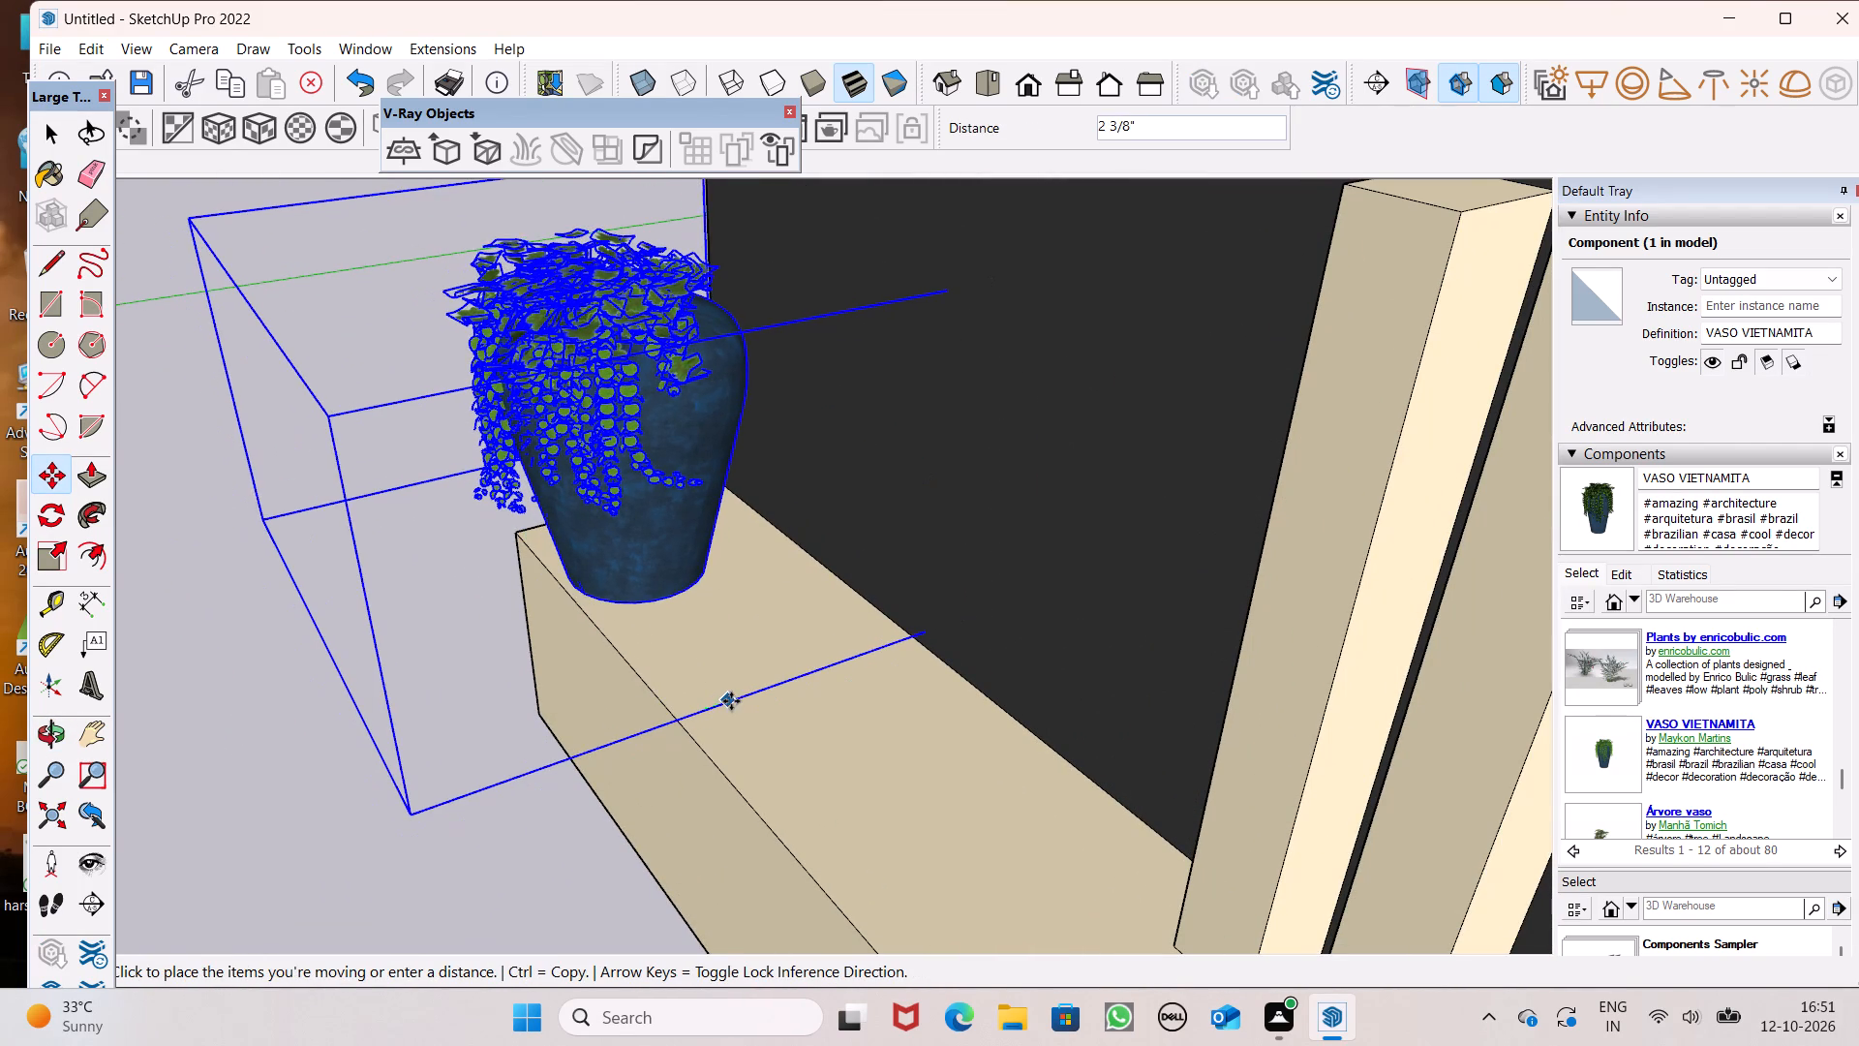
drag(731, 701, 731, 700)
Copy the potted plant about 1' 9" along the boundary wall's ledge, away from its outer end.
scroll(838, 543, down, 4)
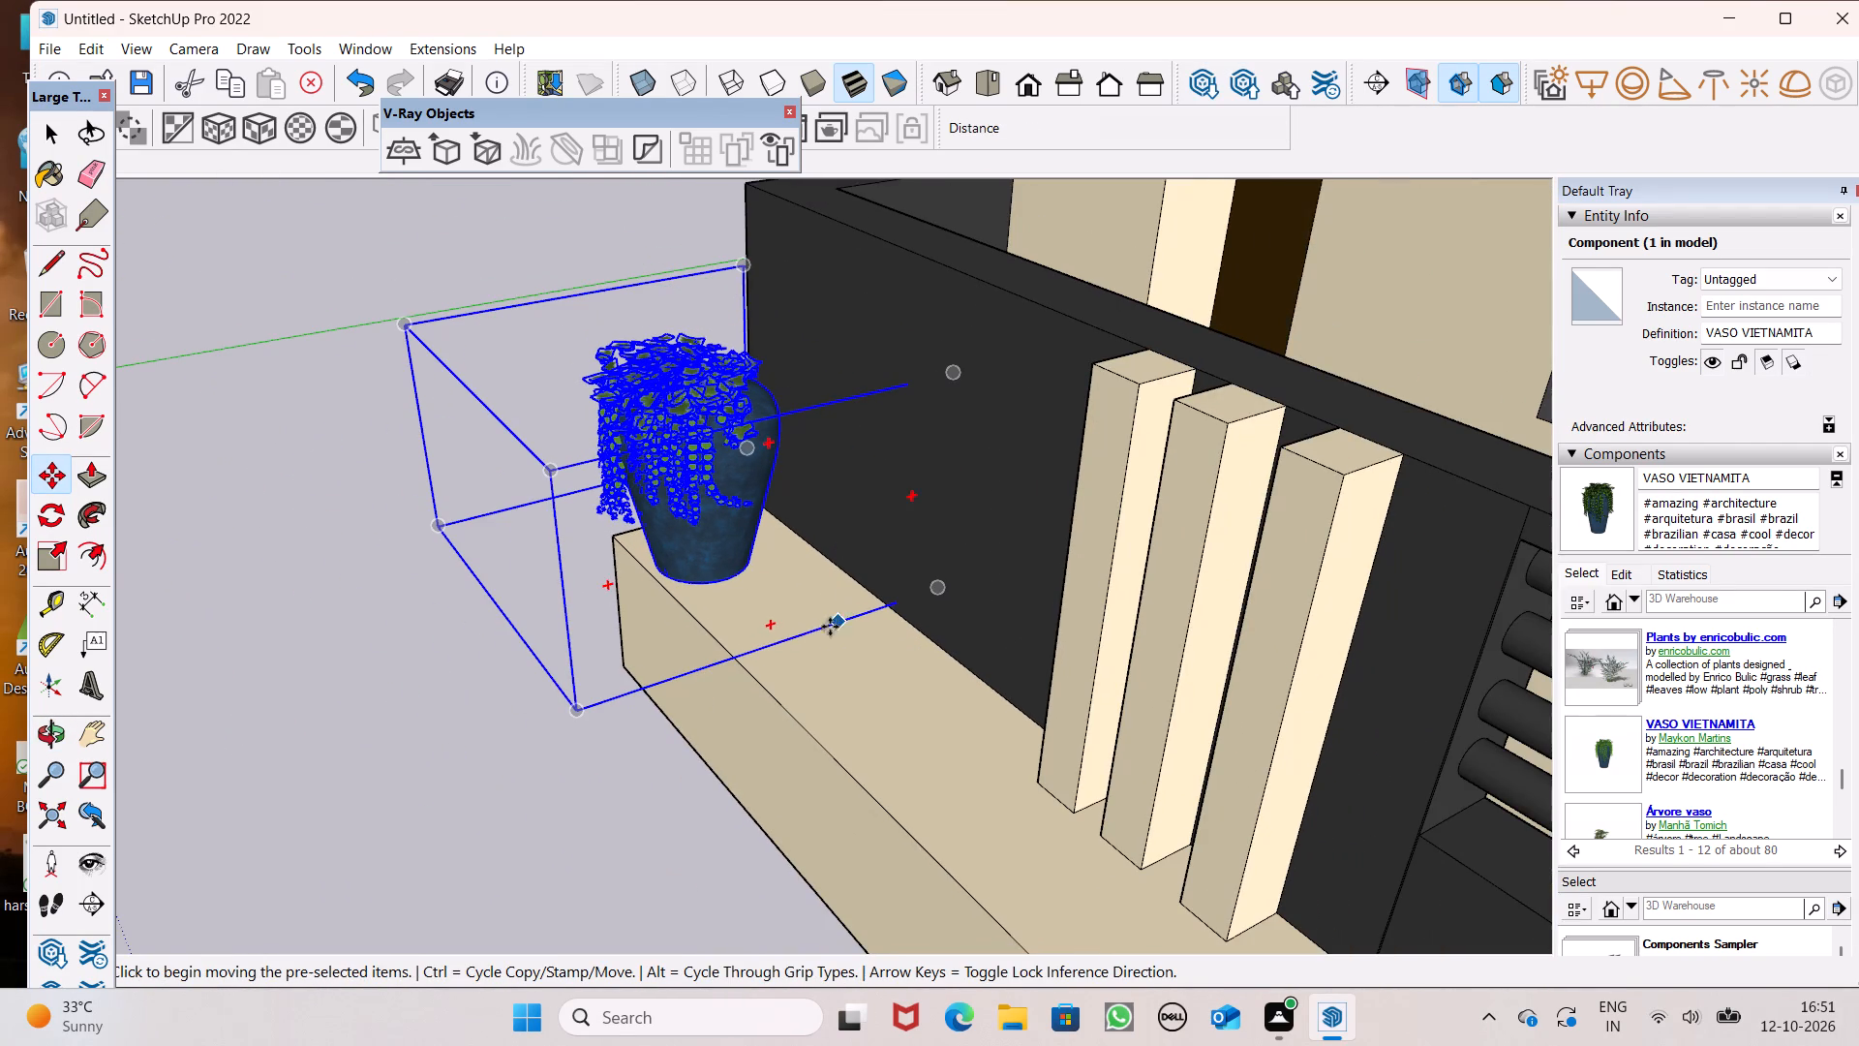
drag(777, 640, 802, 662)
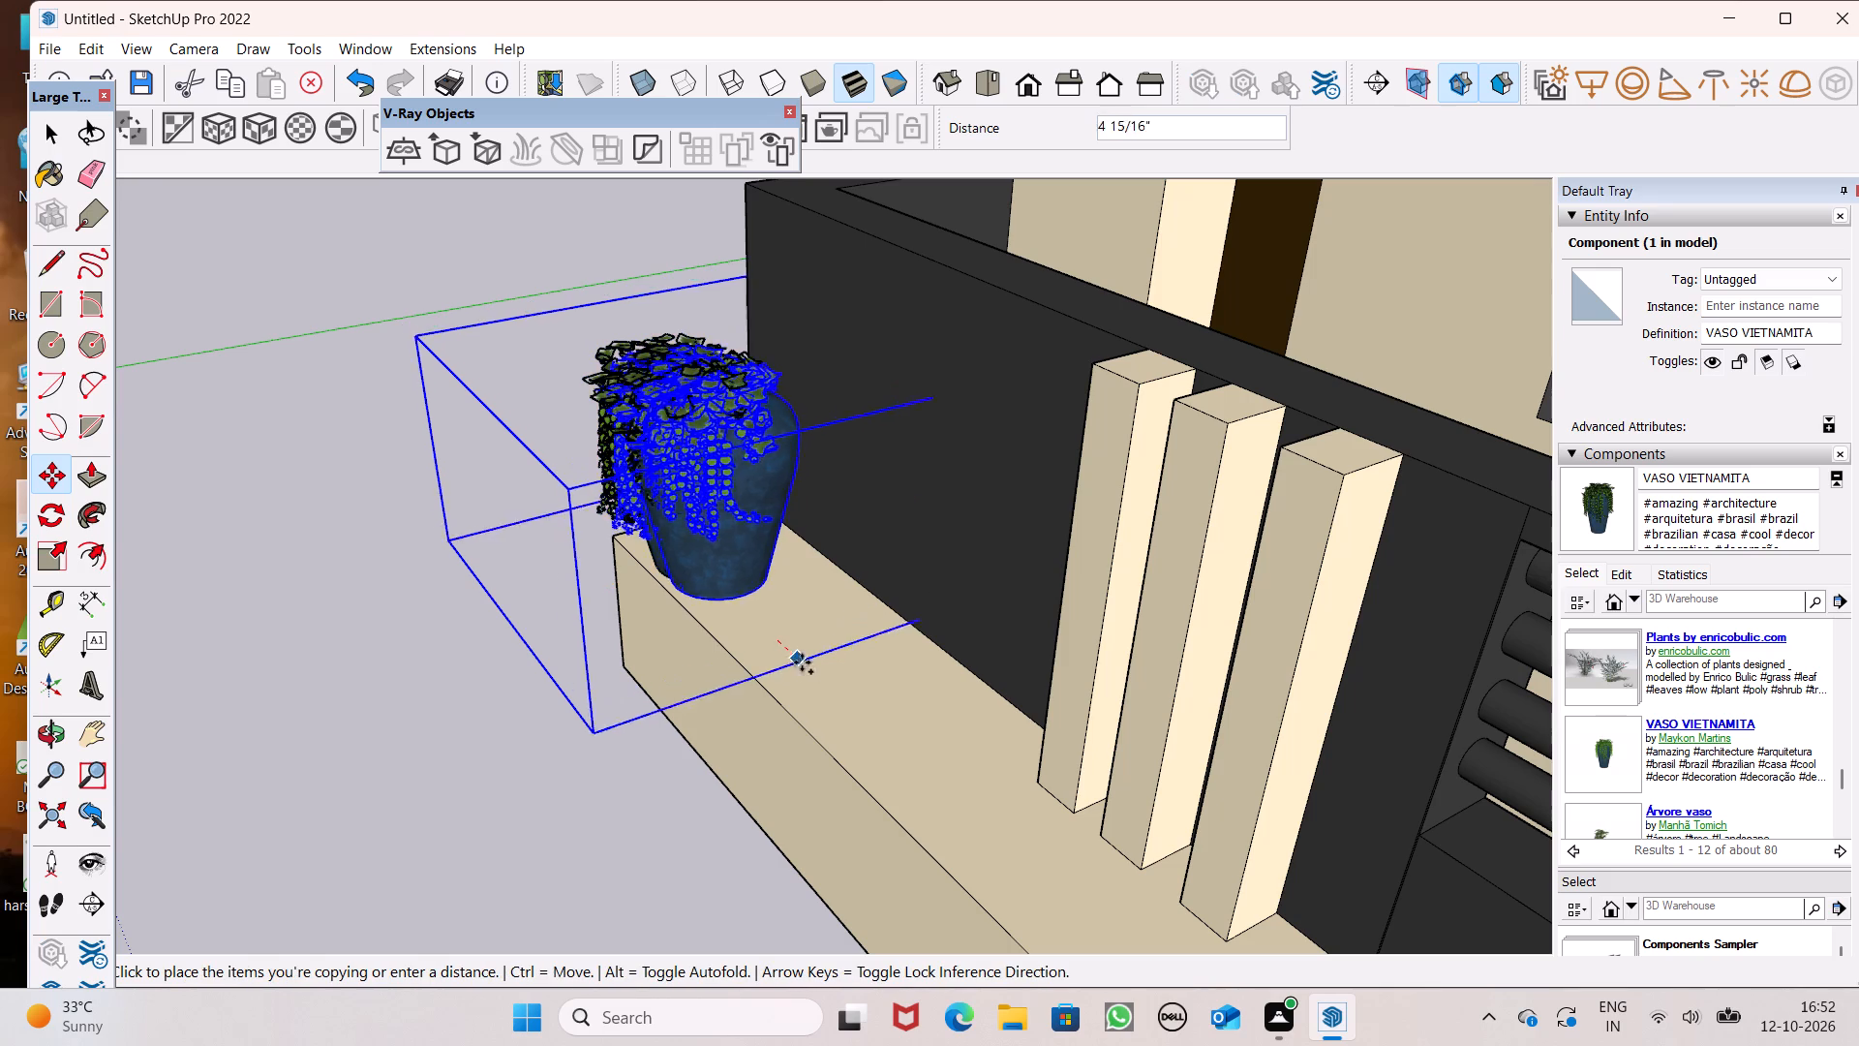
drag(802, 662, 866, 735)
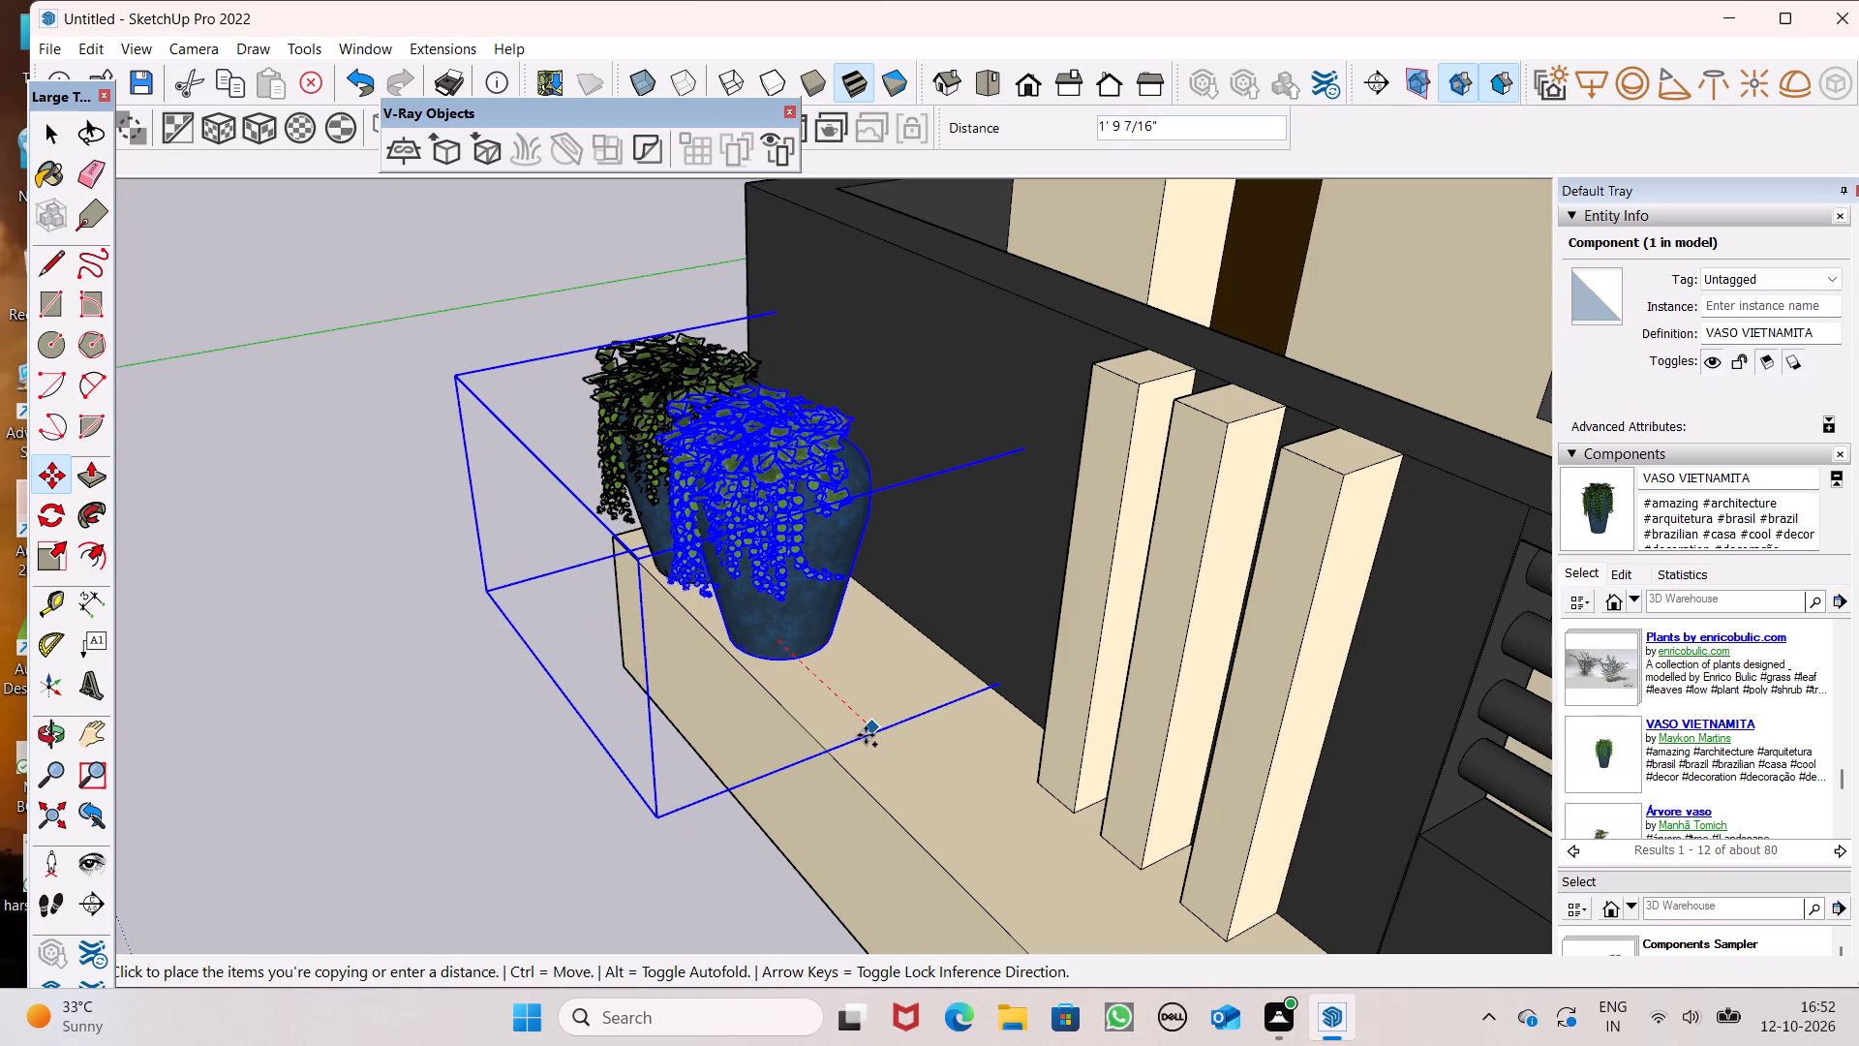
drag(866, 735, 869, 739)
Place a third potted plant on the ledge by copying the second one further along, just before the vertical cream fins.
drag(869, 739, 960, 828)
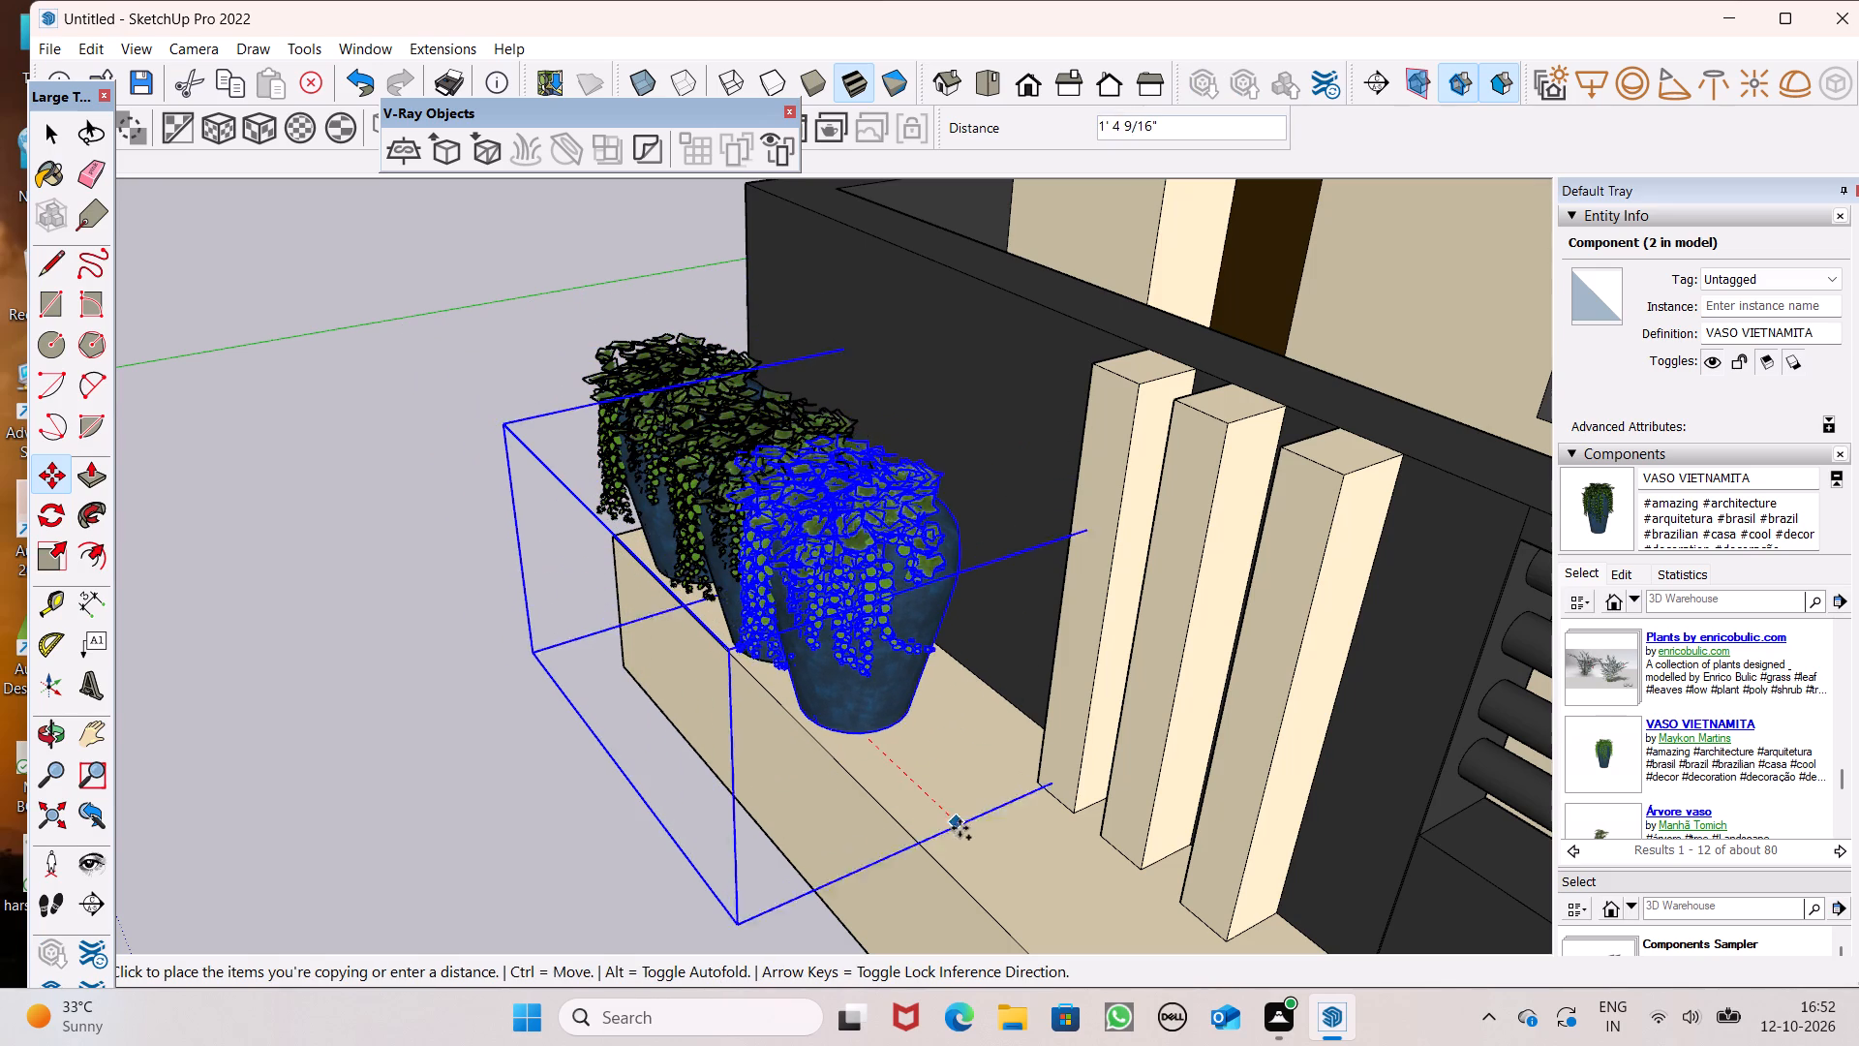
drag(960, 828, 995, 848)
key(space)
text(v)
click(478, 569)
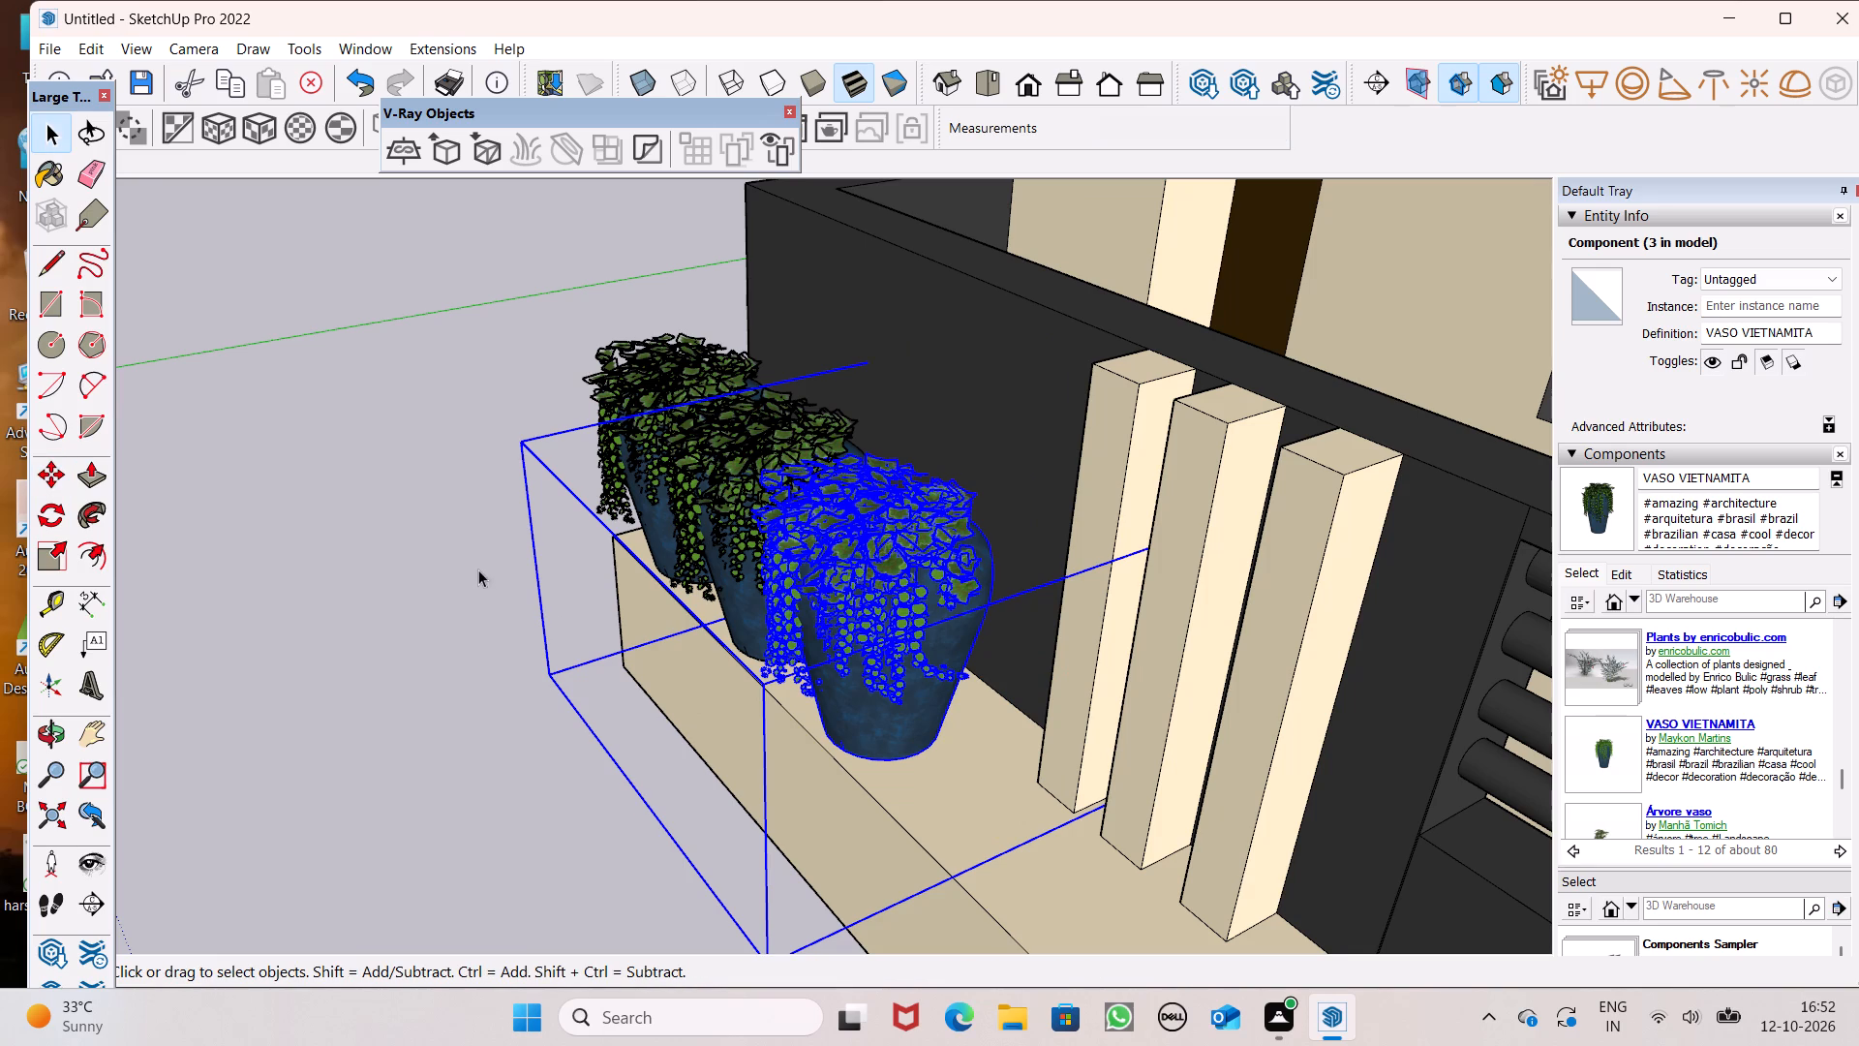
Copy the third potted plant about 13' 3" along the ledge, to the start of the cream wall section.
scroll(476, 538, down, 6)
middle_drag(638, 780, 1122, 552)
scroll(694, 502, down, 6)
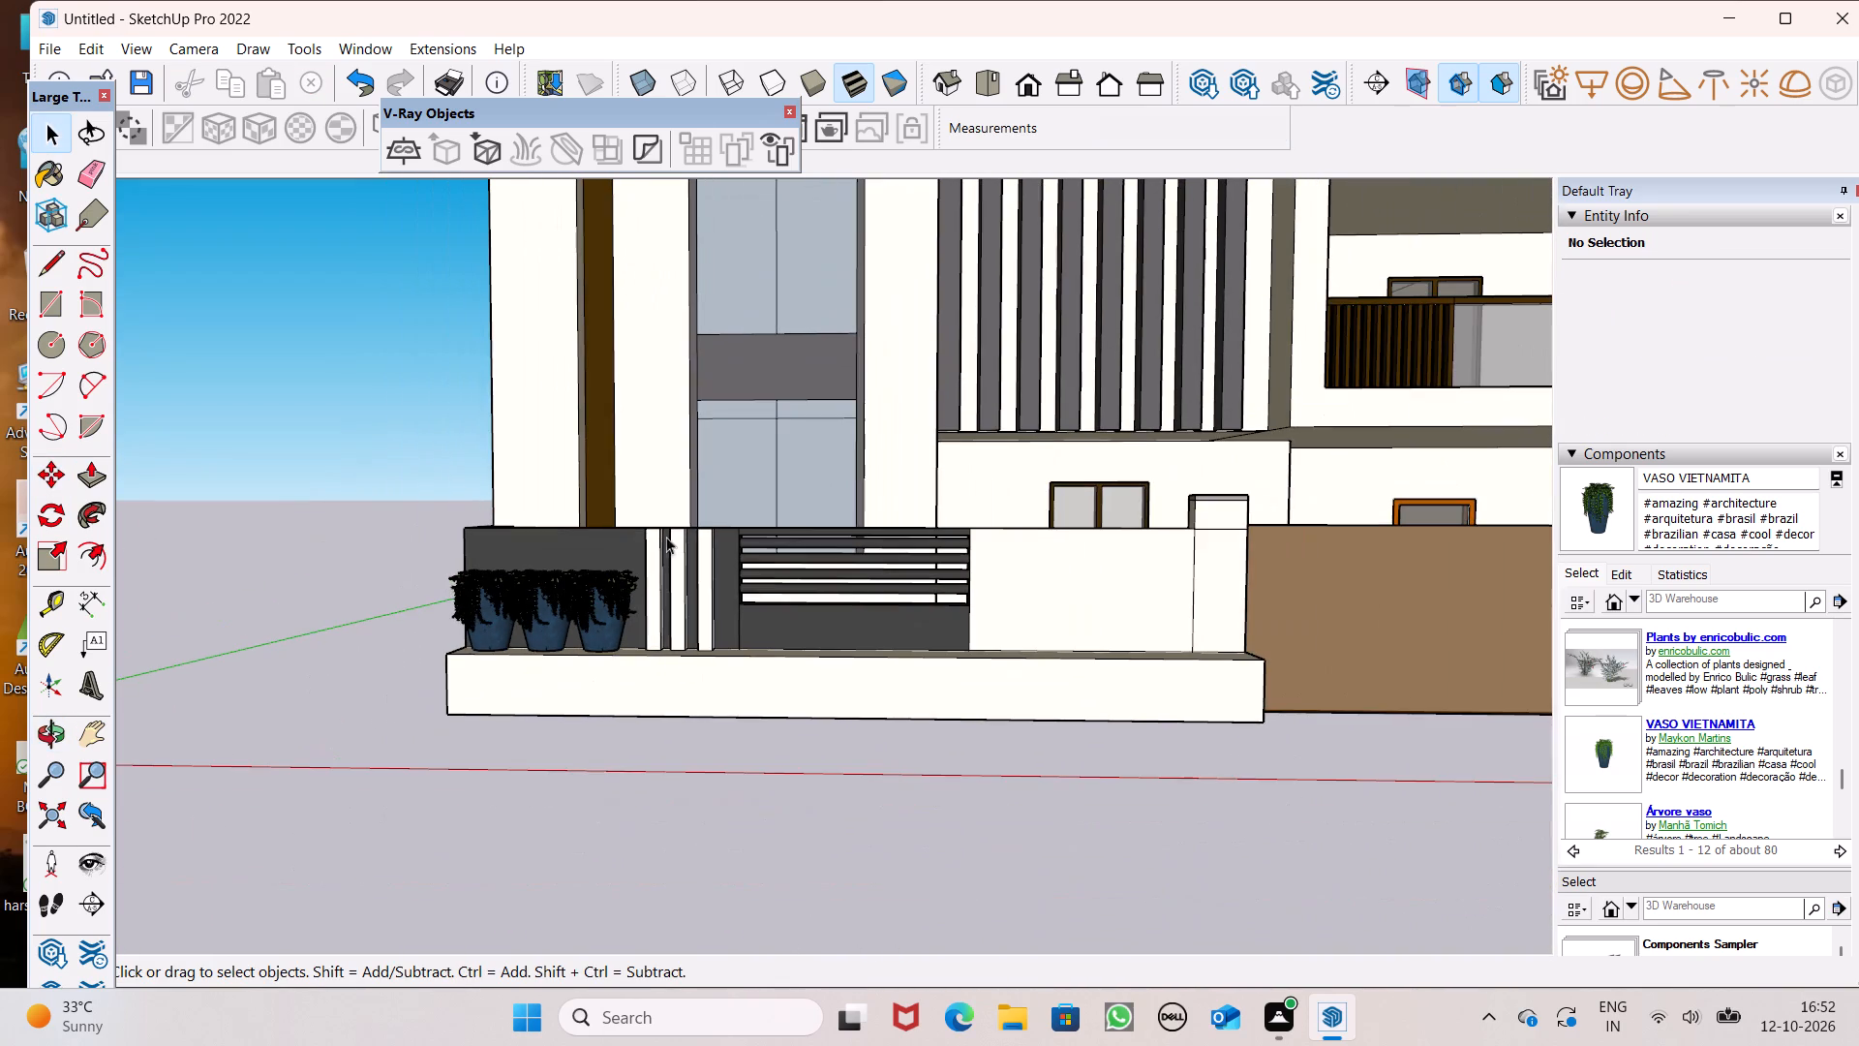
scroll(1209, 631, down, 1)
middle_drag(1234, 631, 959, 779)
scroll(1024, 774, up, 5)
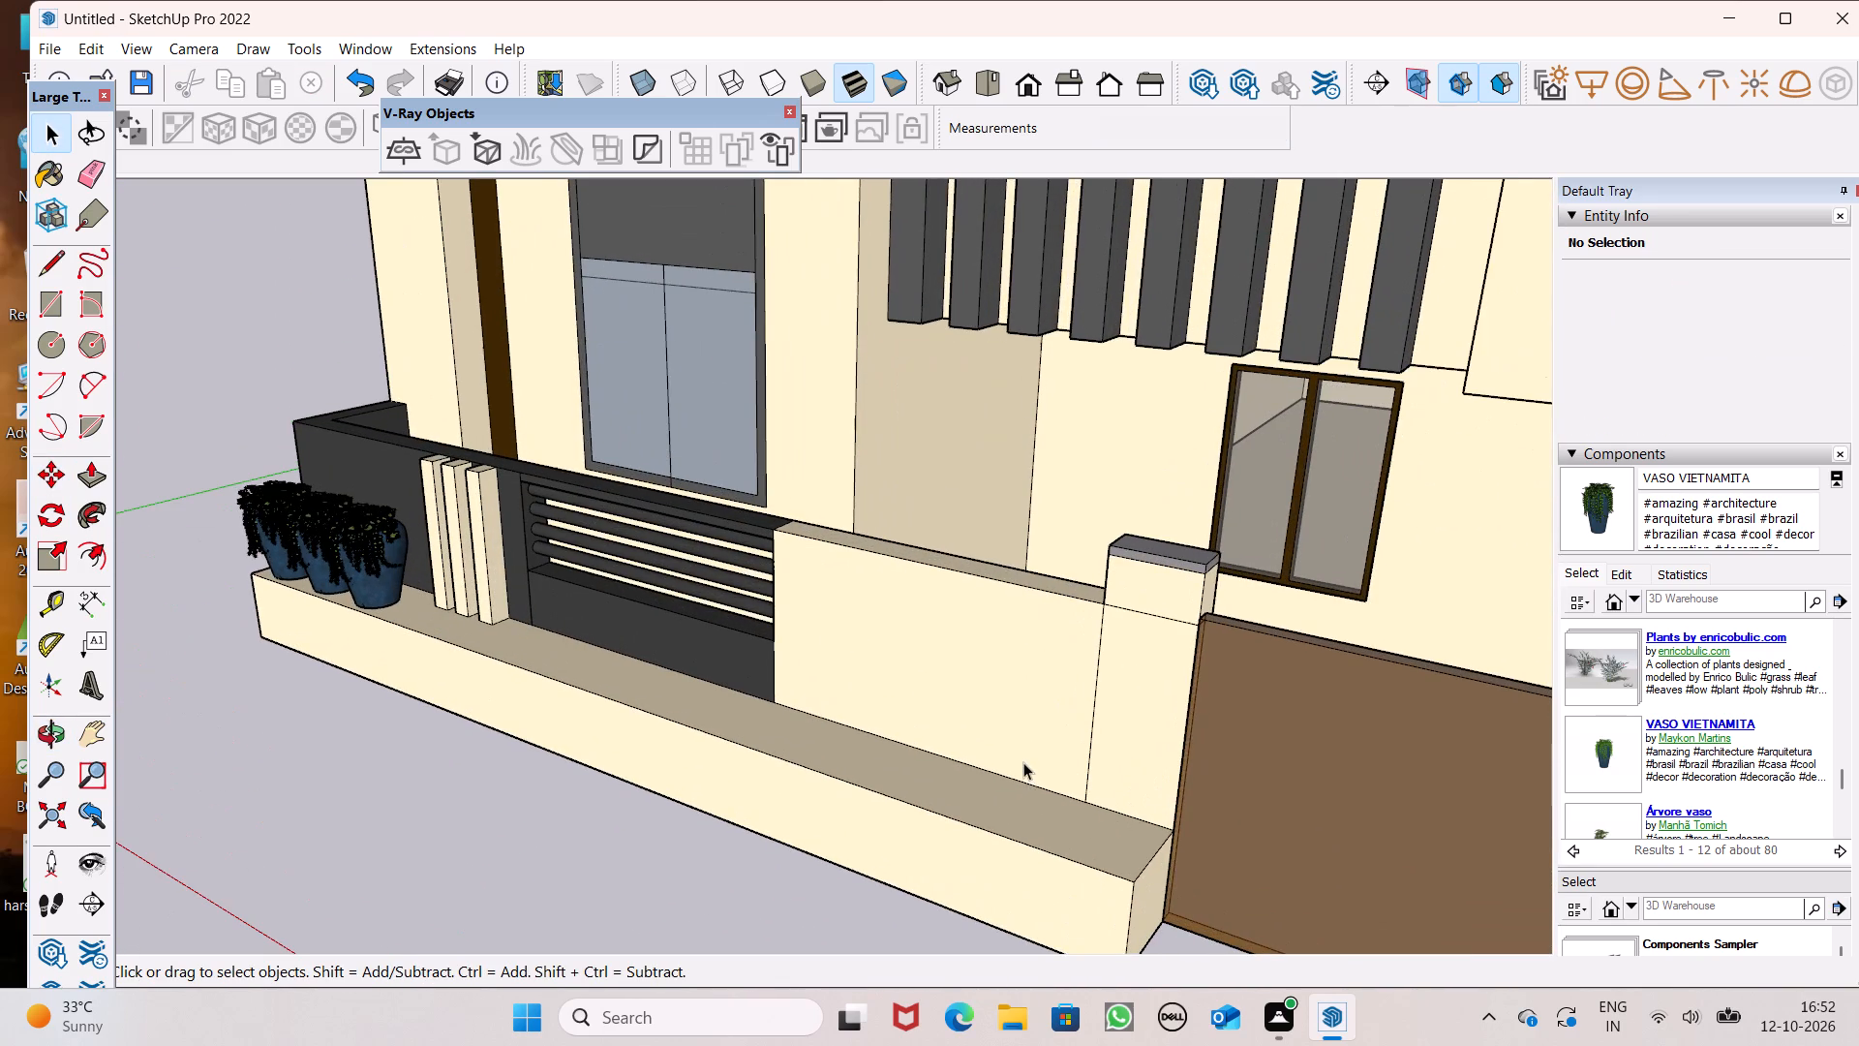
scroll(672, 733, up, 1)
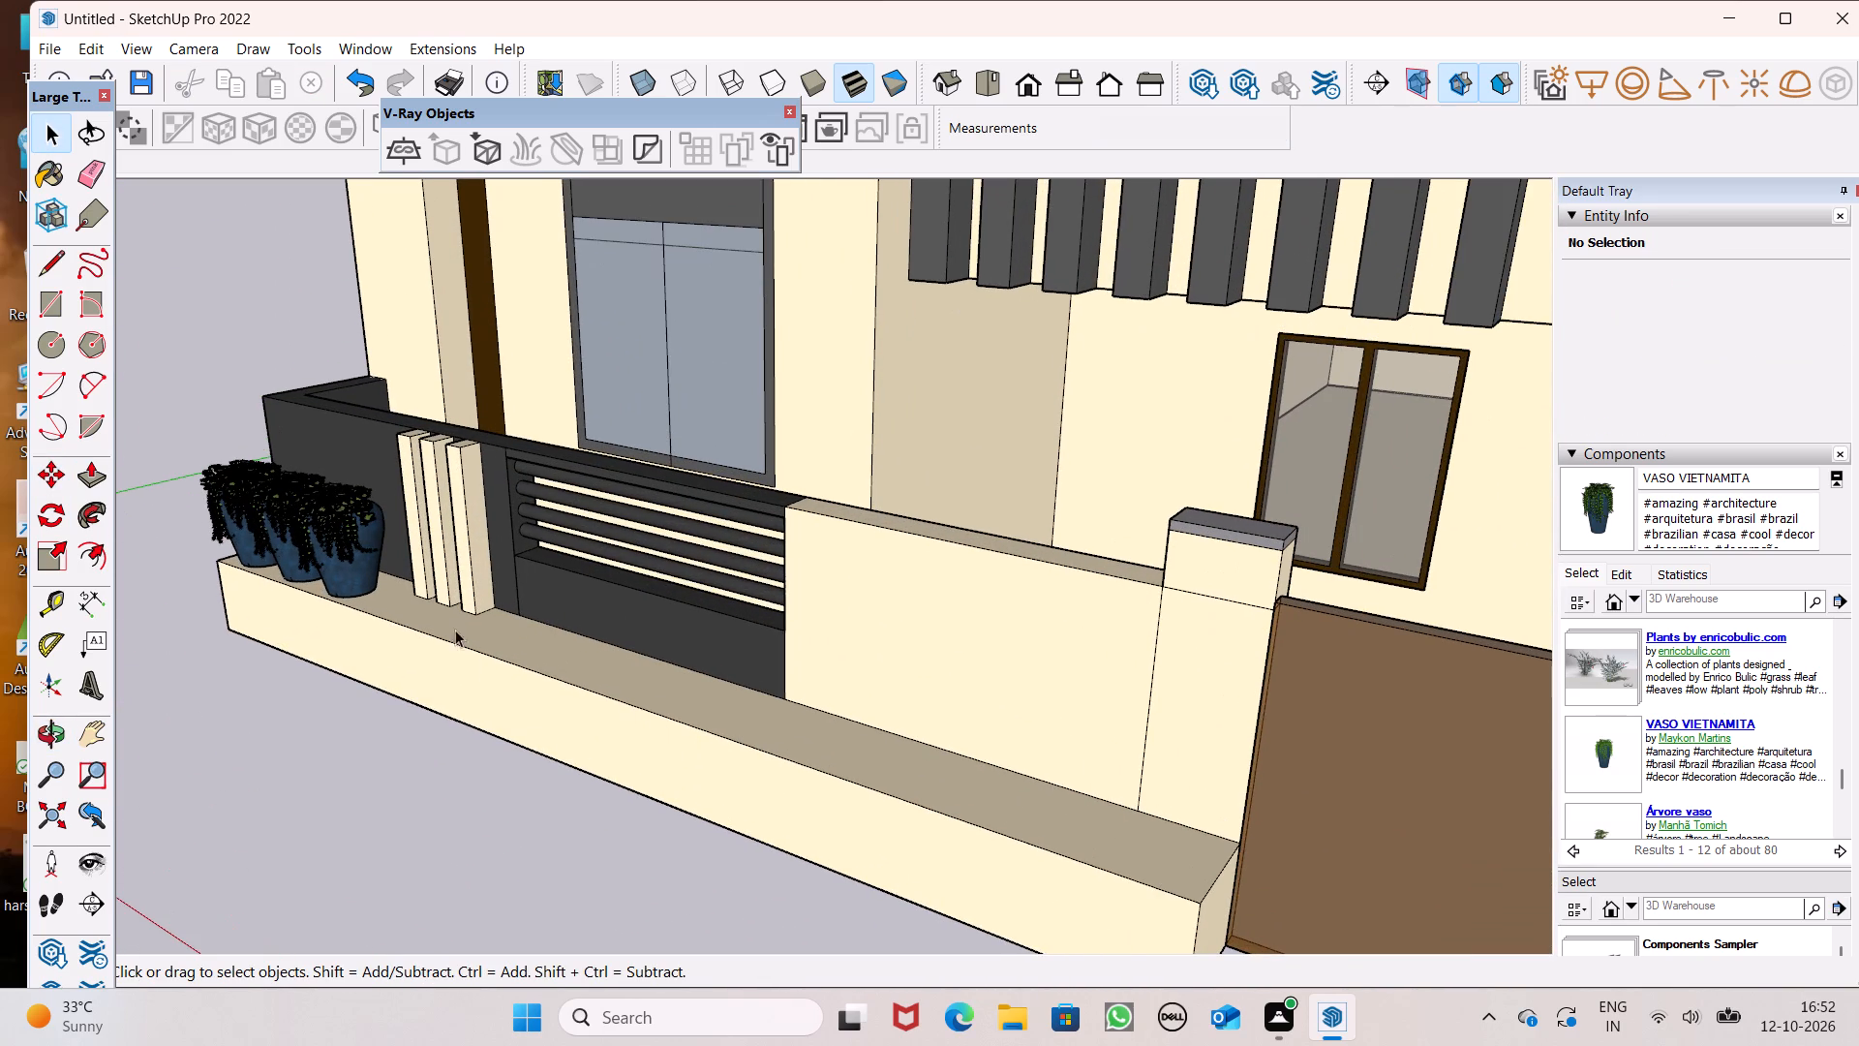
click(361, 564)
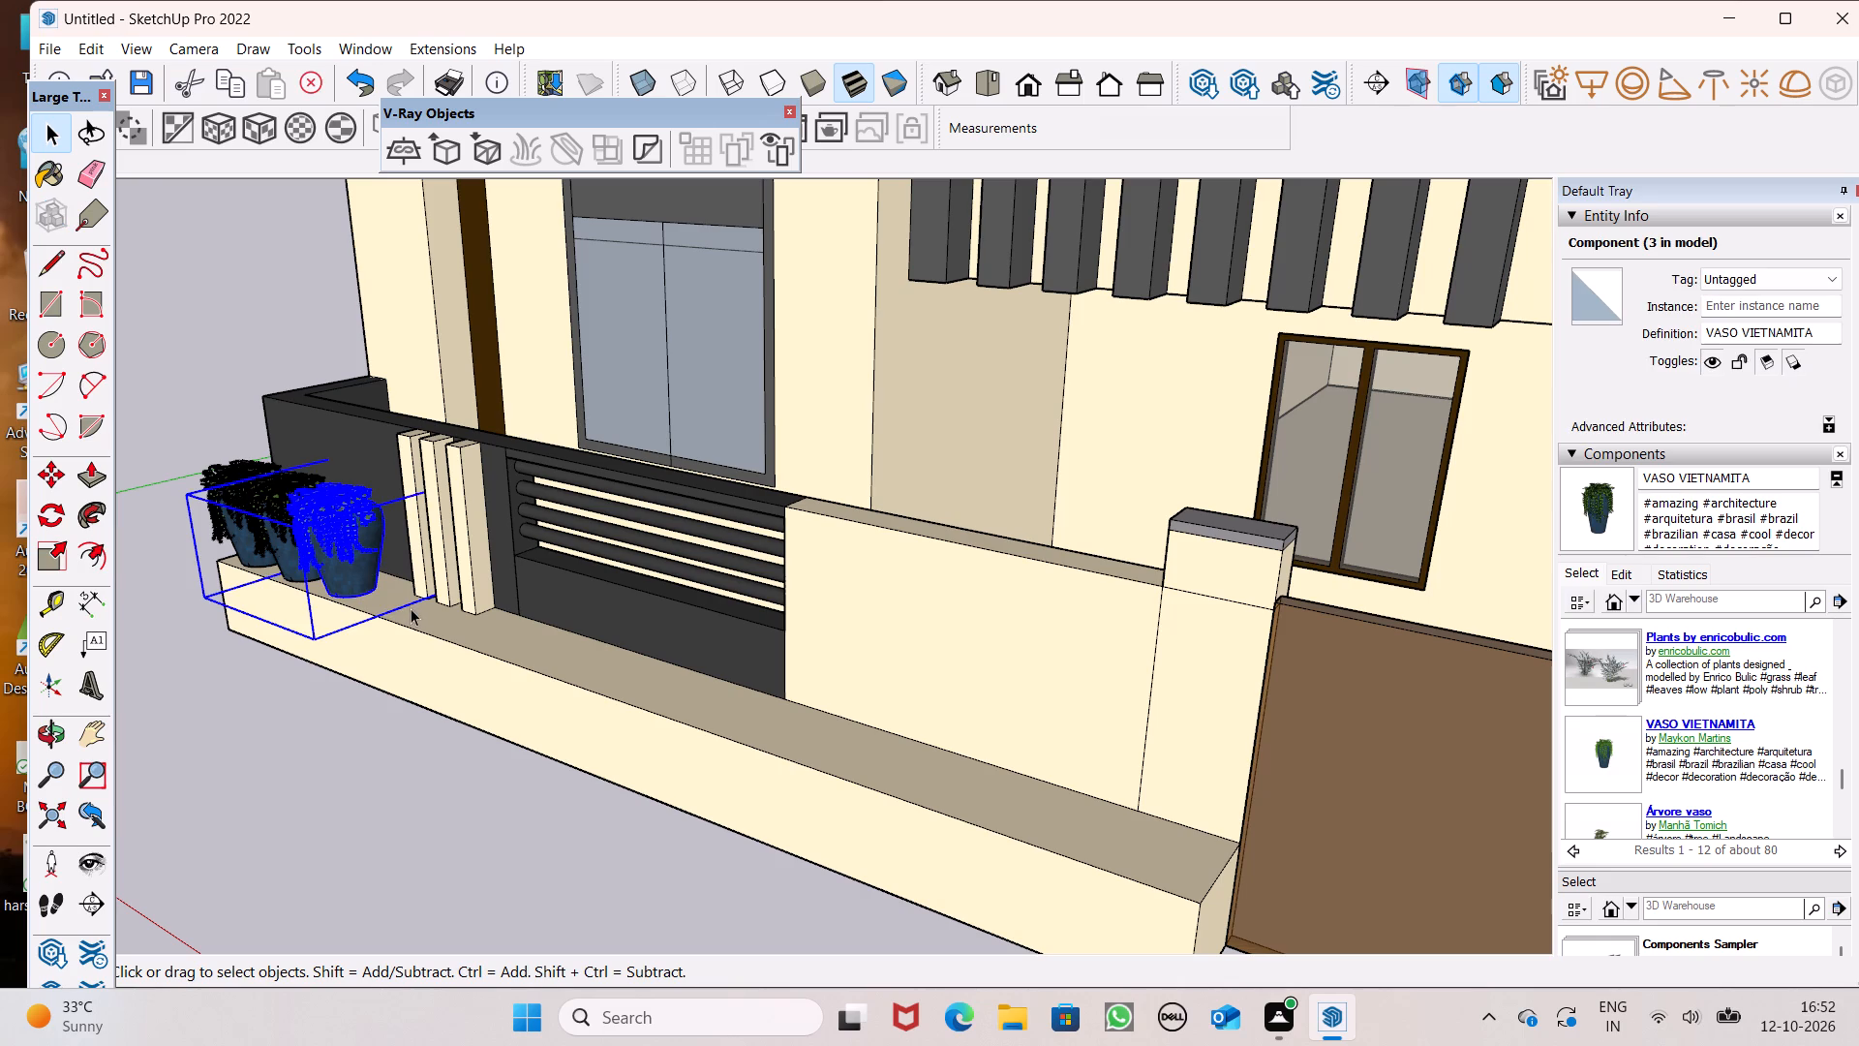
key(m)
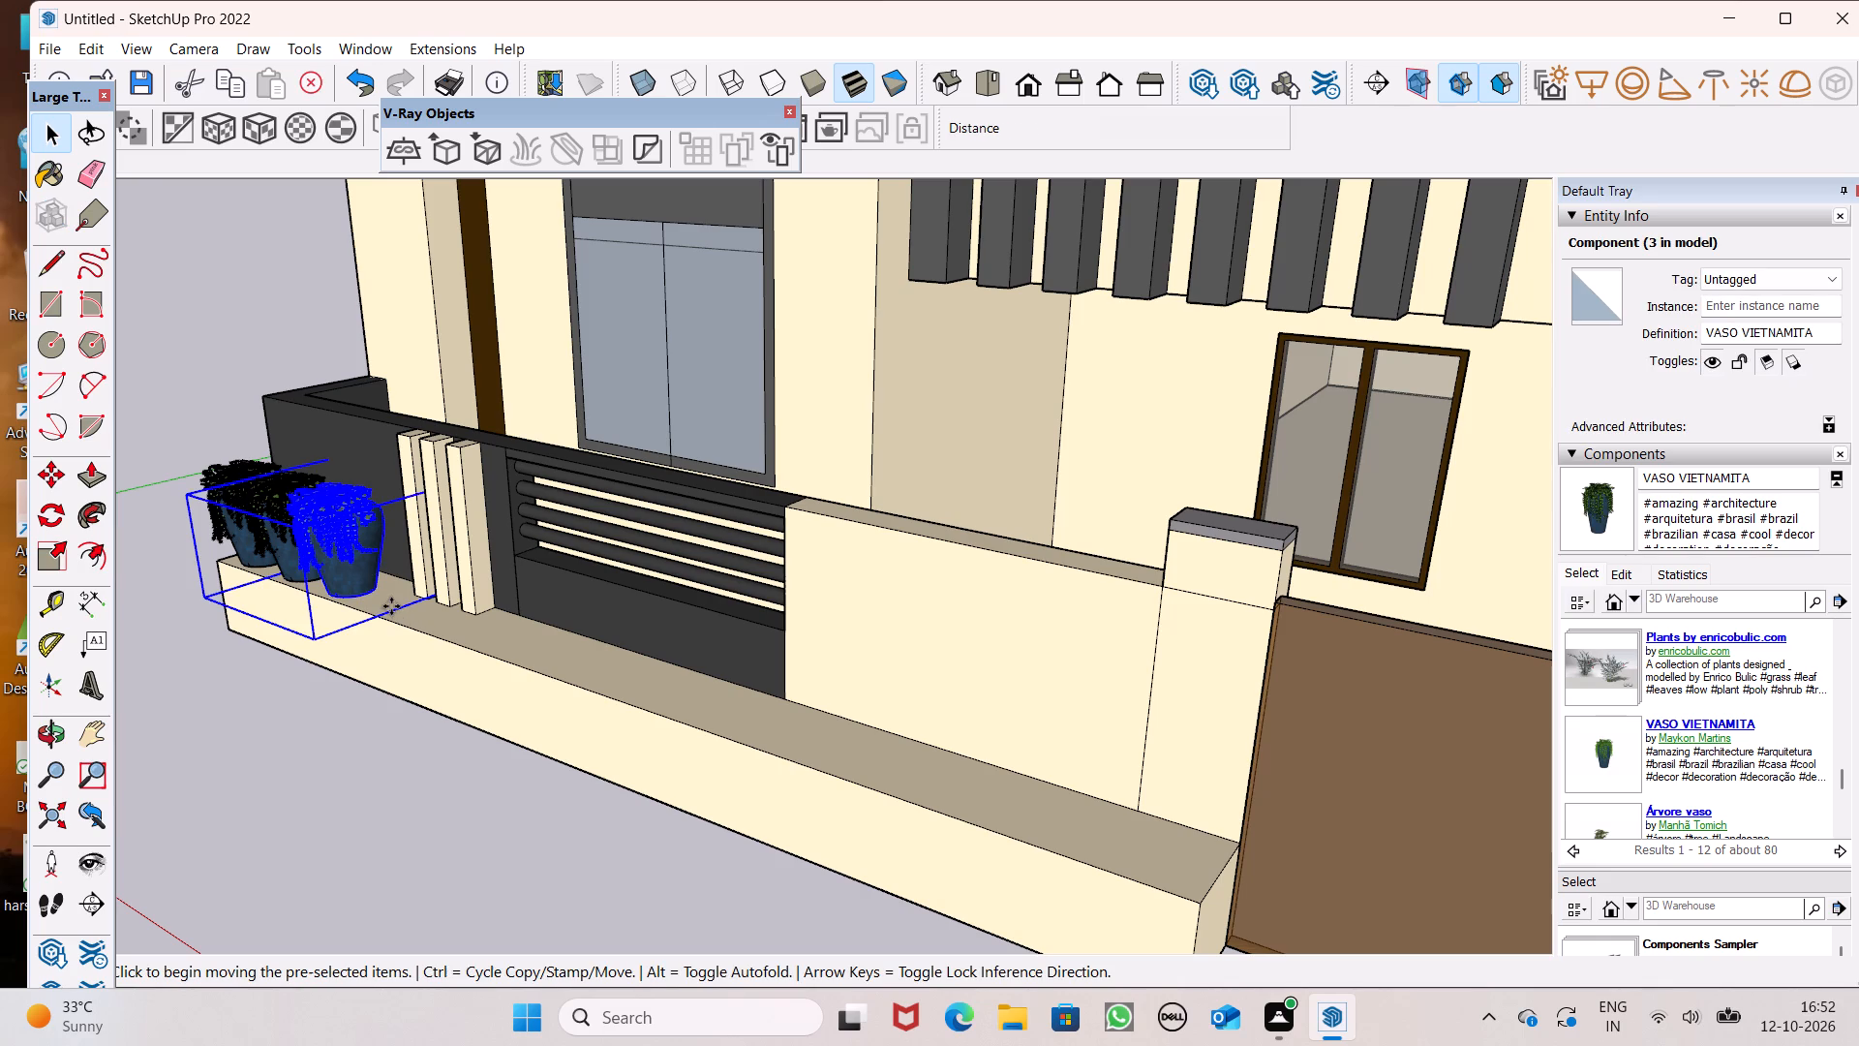
key(Return)
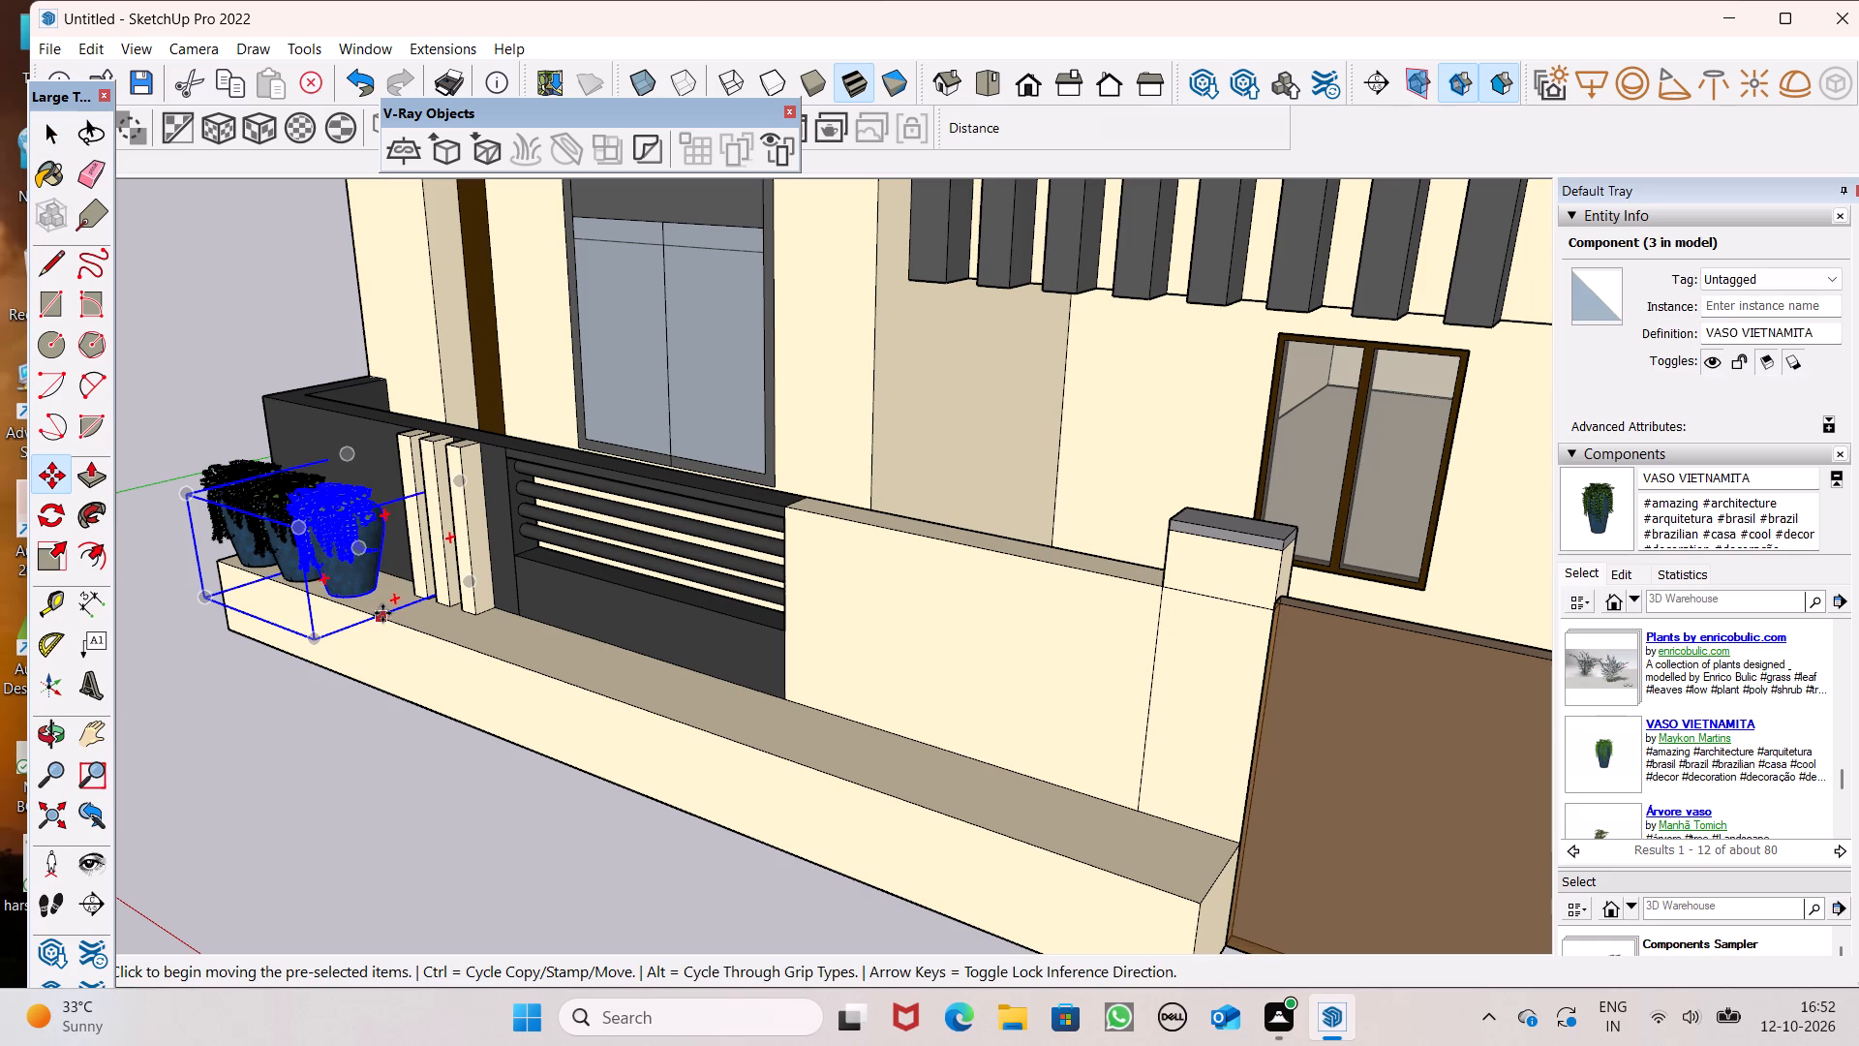
drag(382, 612, 883, 769)
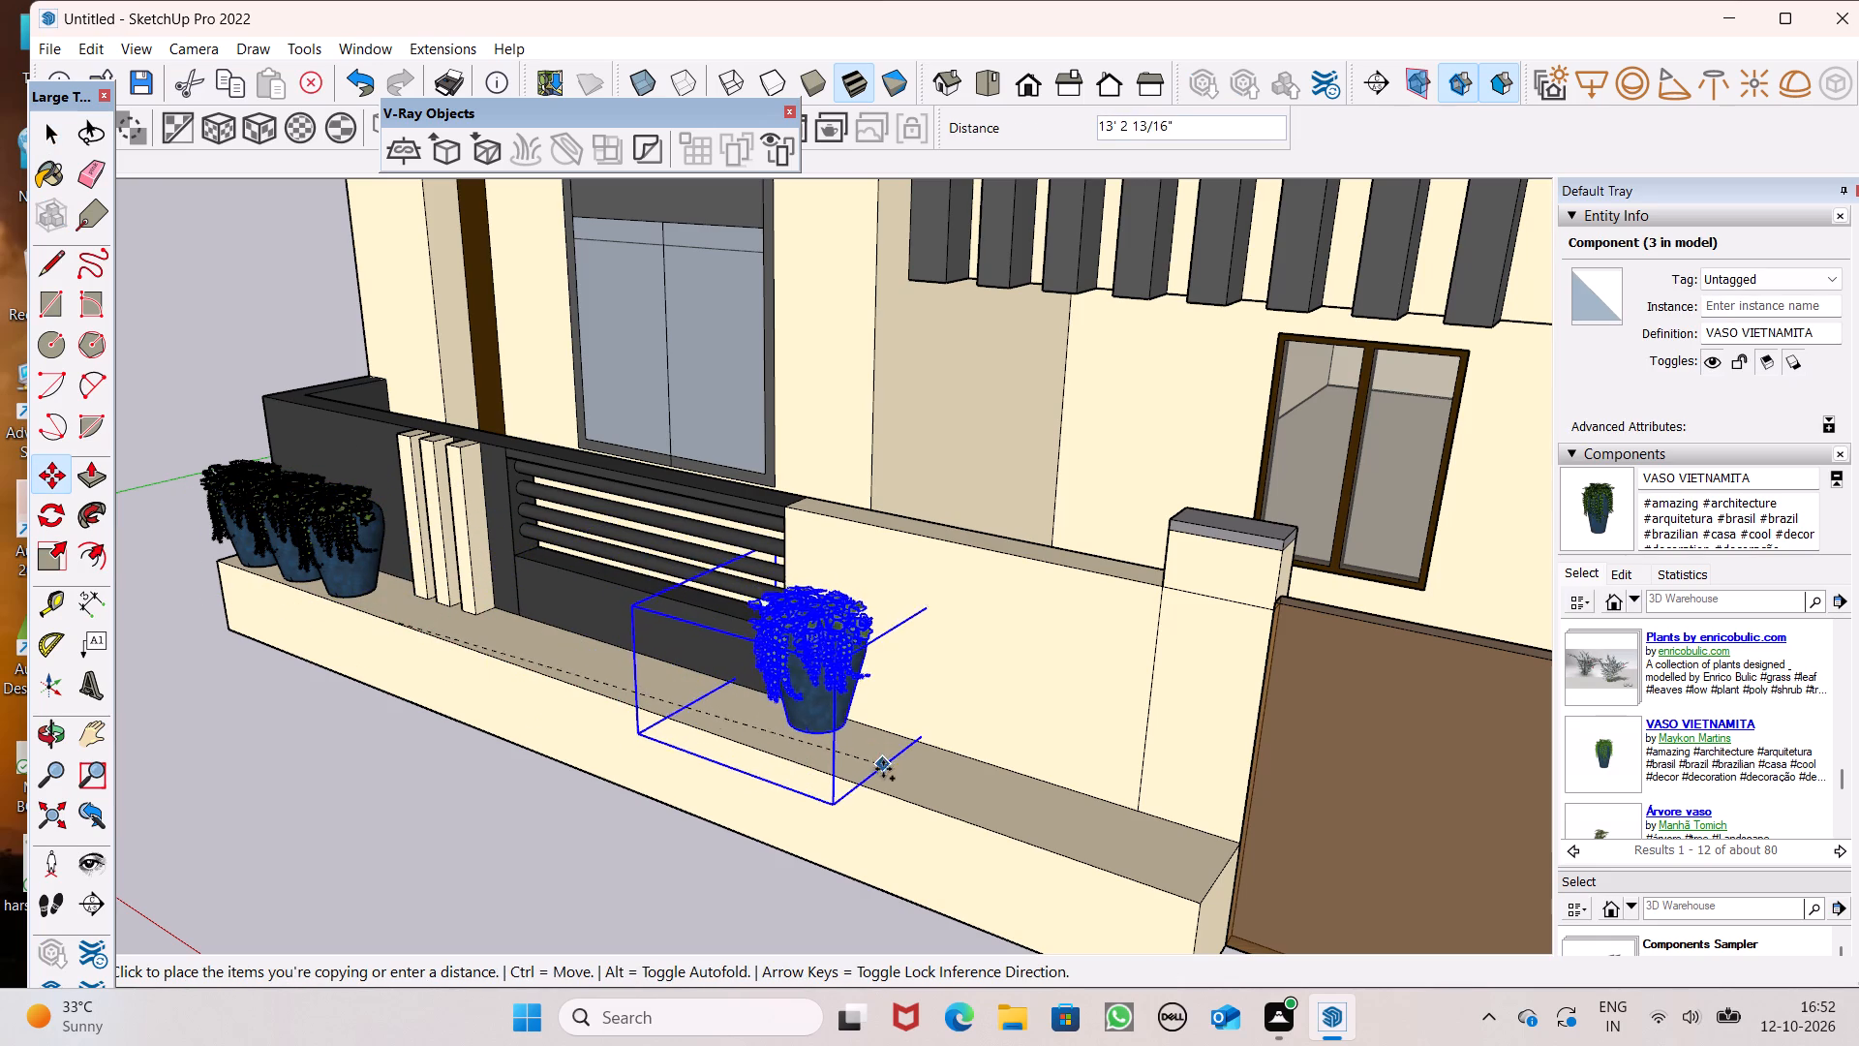
drag(883, 769, 885, 785)
Copy the plant by the cream wall section along the ledge toward the grey-capped pillar, placing it beside the original.
middle_drag(984, 826, 946, 830)
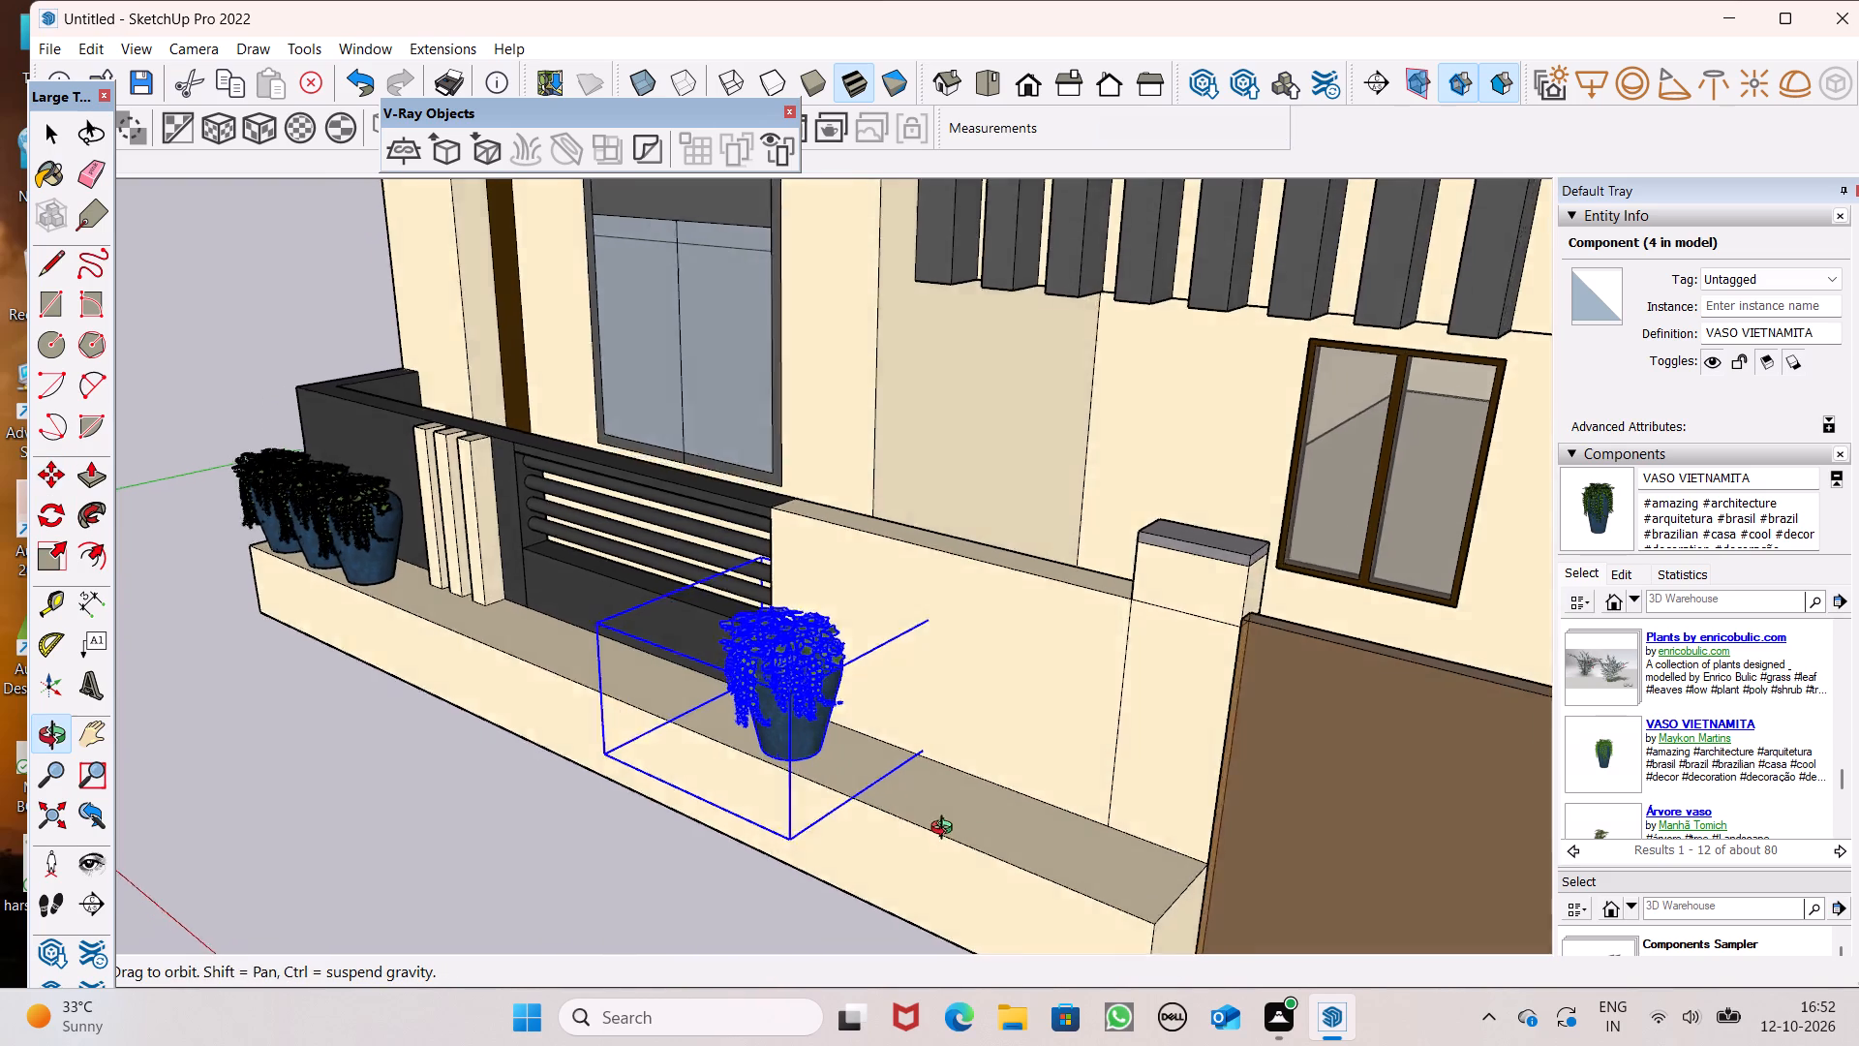
middle_drag(946, 830, 783, 842)
scroll(793, 814, up, 4)
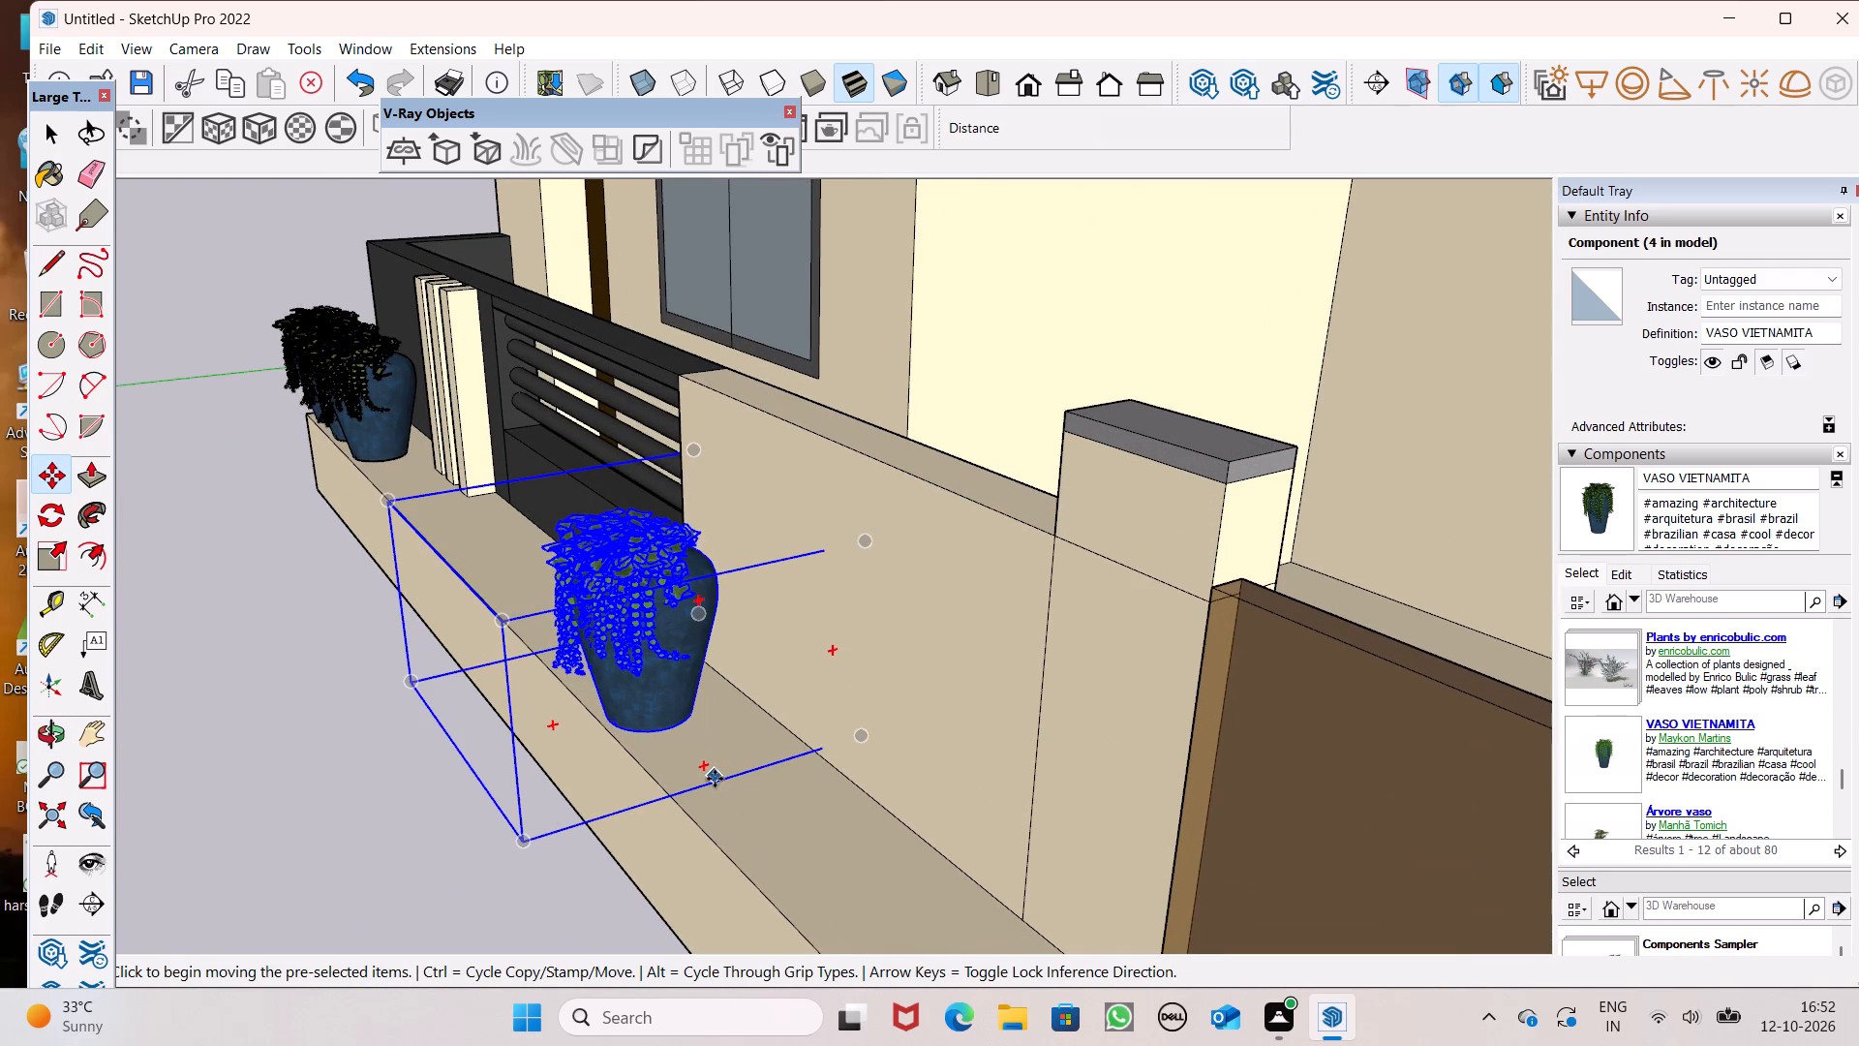
drag(715, 778, 809, 866)
Add a third potted plant in front of the cream wall section by copying the newest one toward the grey-capped pillar.
scroll(833, 772, down, 3)
middle_drag(902, 846, 1171, 676)
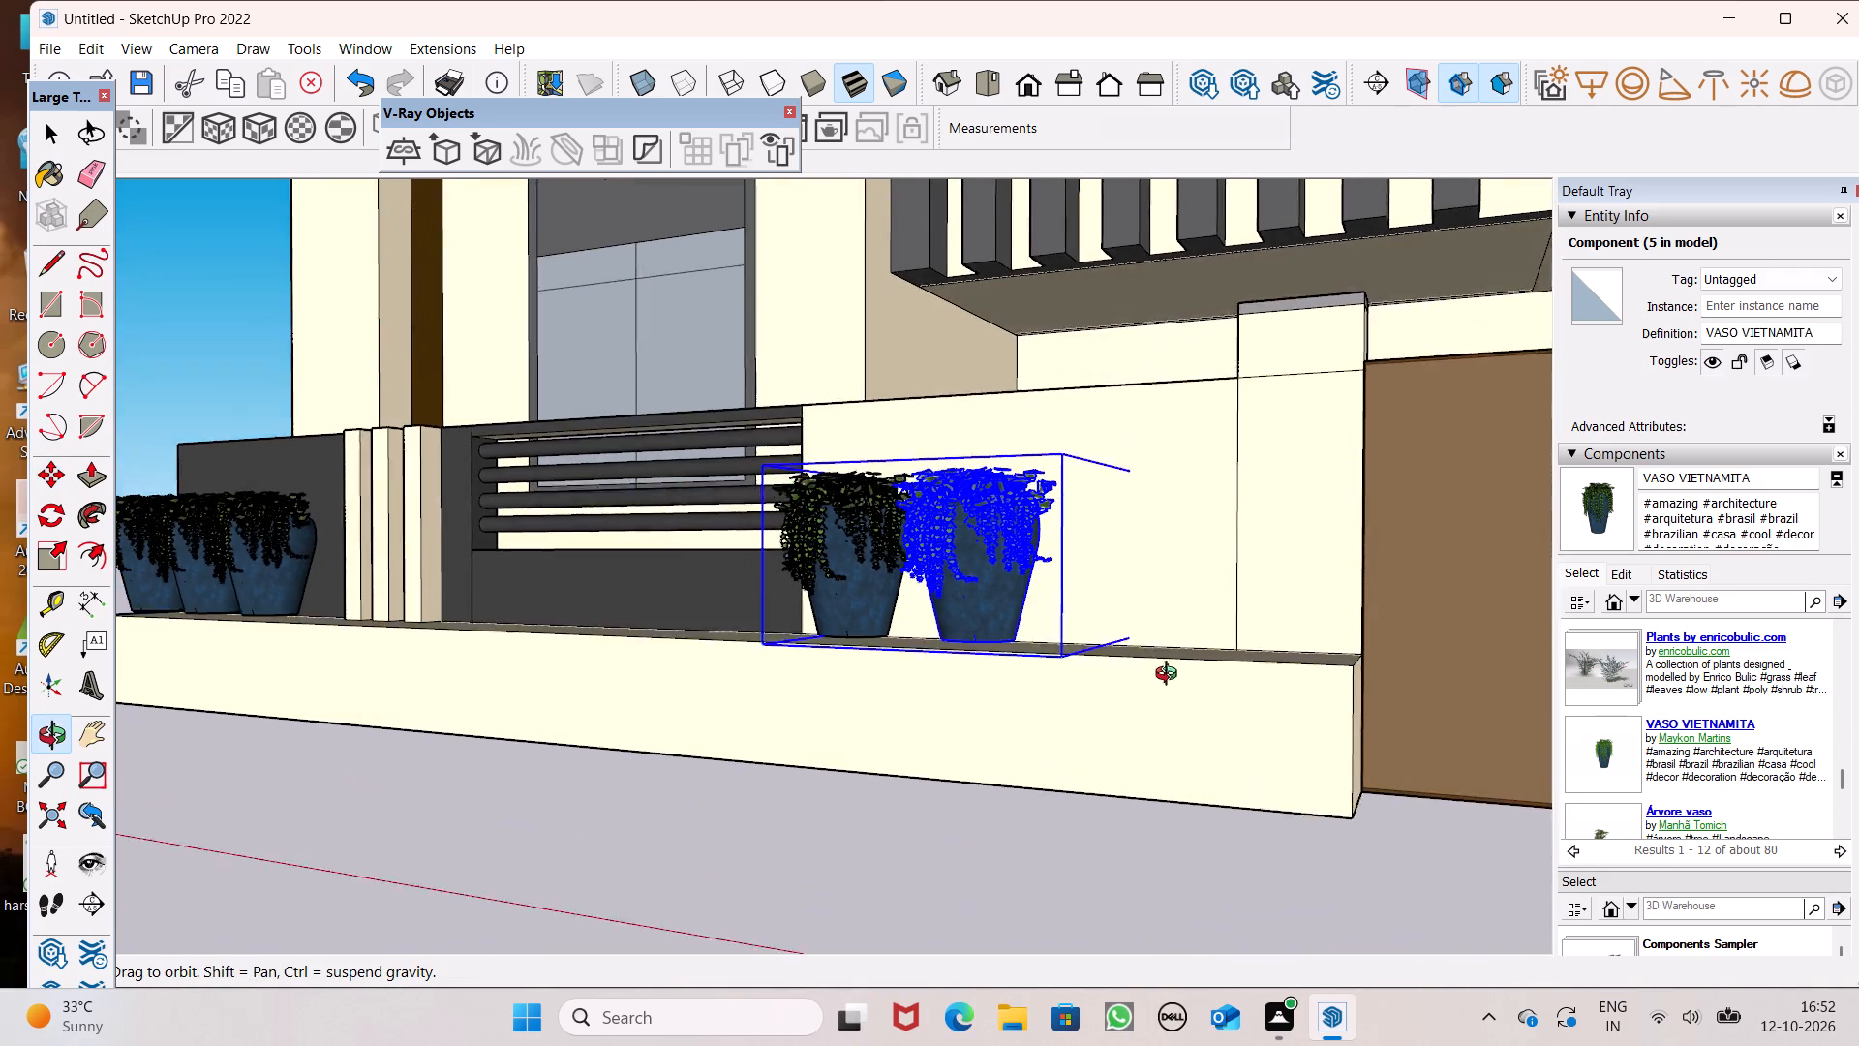
middle_drag(1171, 676, 1170, 703)
middle_drag(1149, 712, 928, 822)
scroll(934, 823, up, 1)
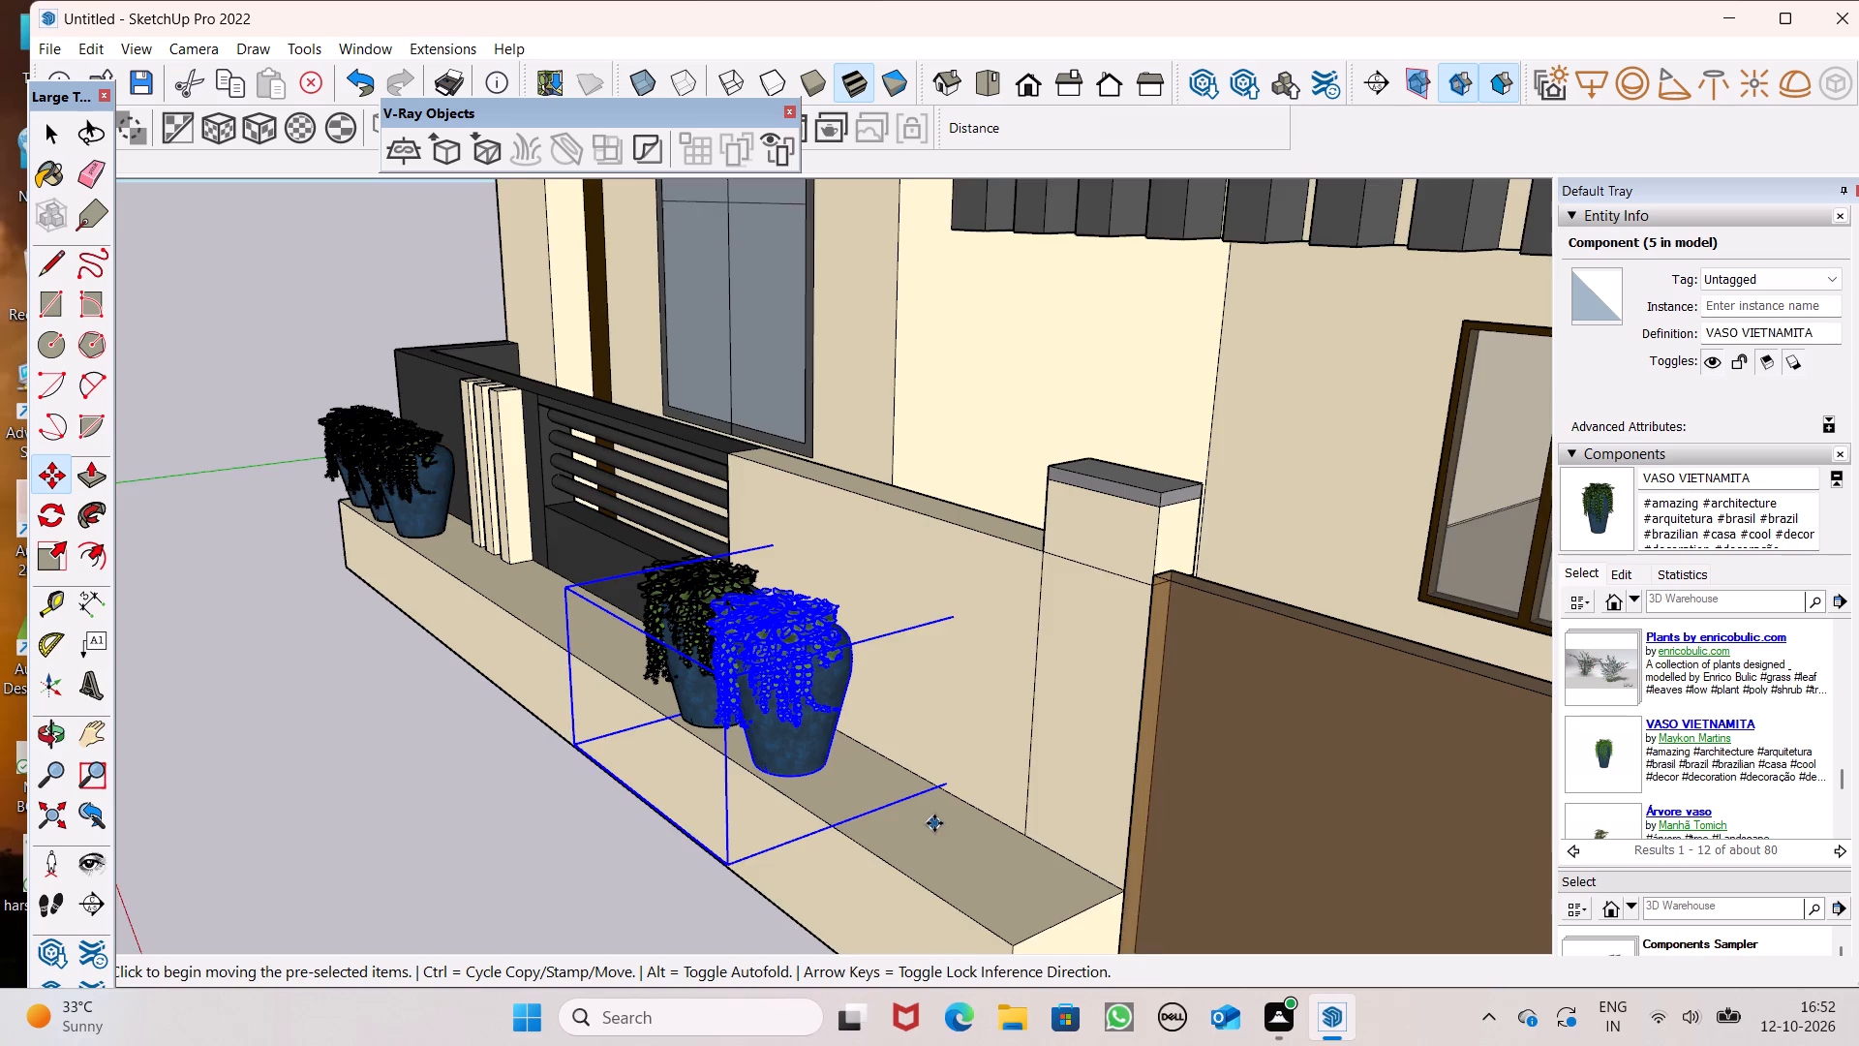
scroll(934, 823, up, 1)
drag(868, 805, 879, 820)
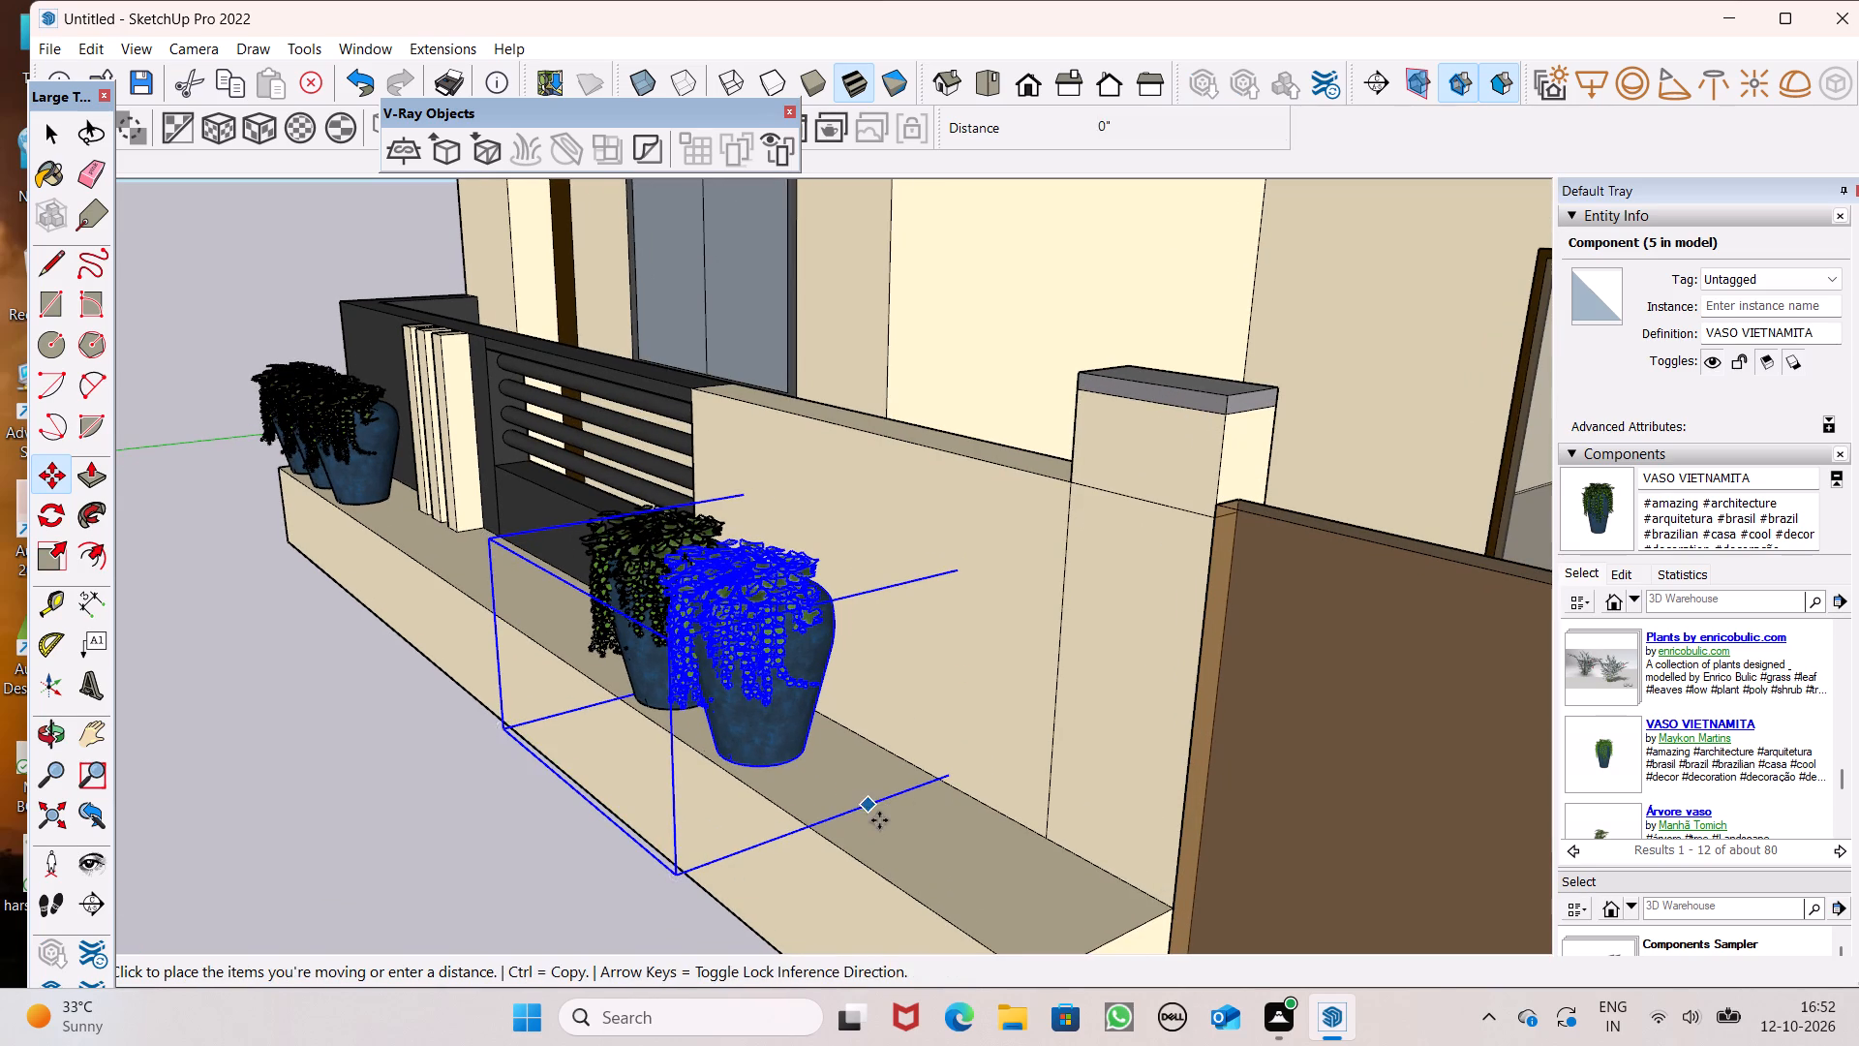
drag(879, 820, 985, 857)
scroll(1010, 656, down, 5)
key(space)
middle_drag(902, 724, 1226, 670)
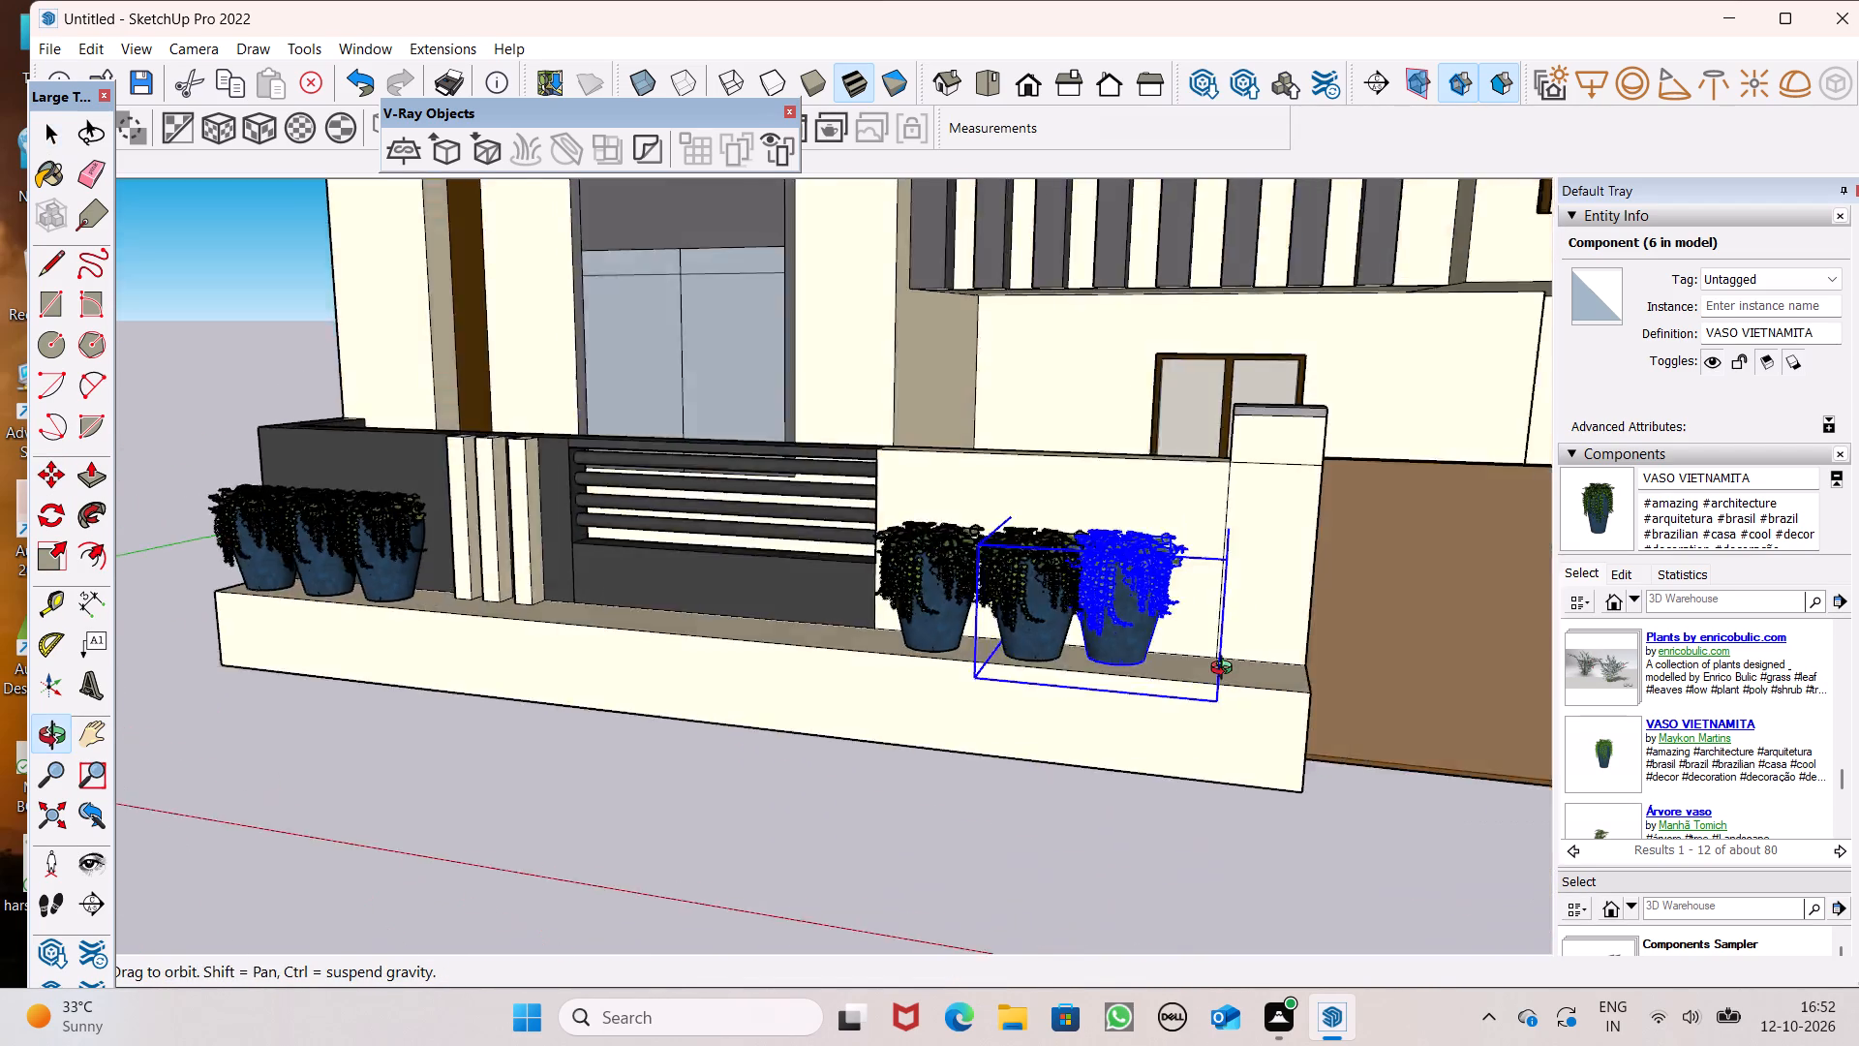
middle_drag(1226, 670, 1414, 631)
click(1132, 898)
Move the plant nearest the grey-capped pillar about 5 1/4" along the ledge, away from its neighbouring pot.
scroll(1015, 739, down, 3)
middle_drag(1221, 723, 921, 779)
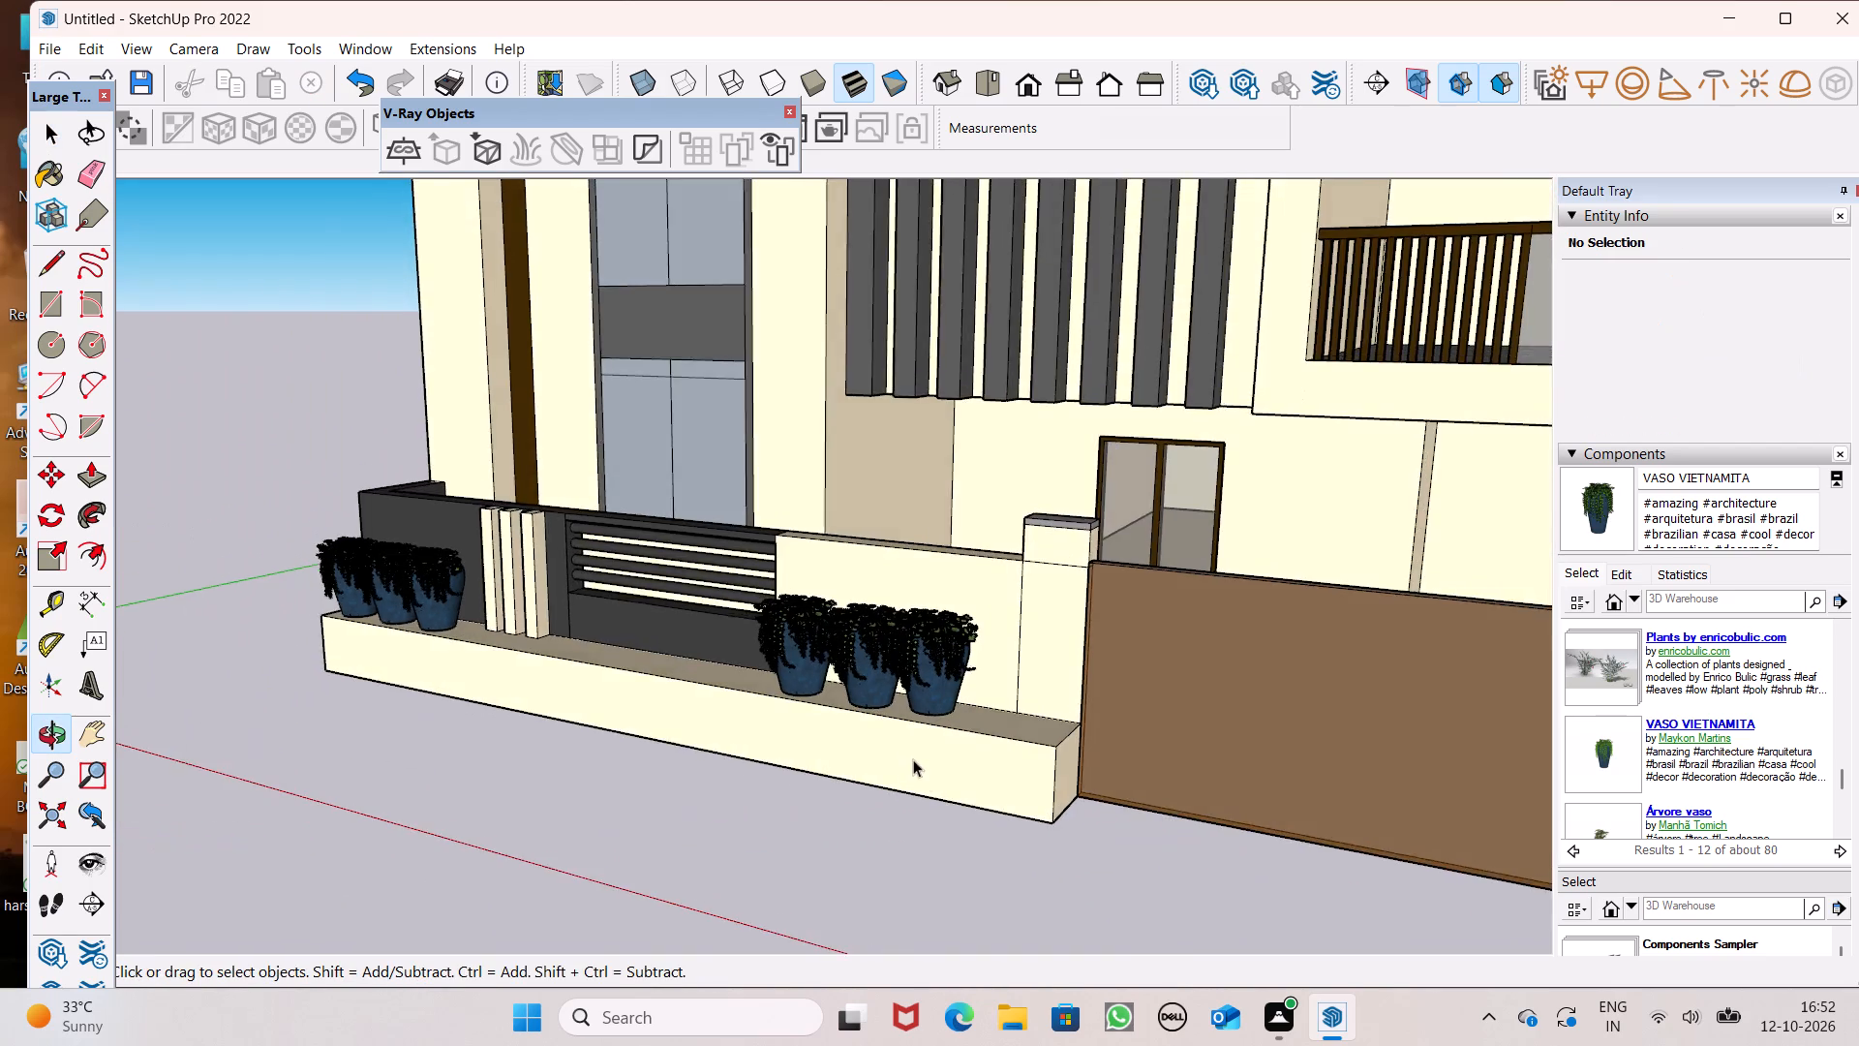
scroll(911, 753, up, 8)
middle_drag(926, 740, 973, 773)
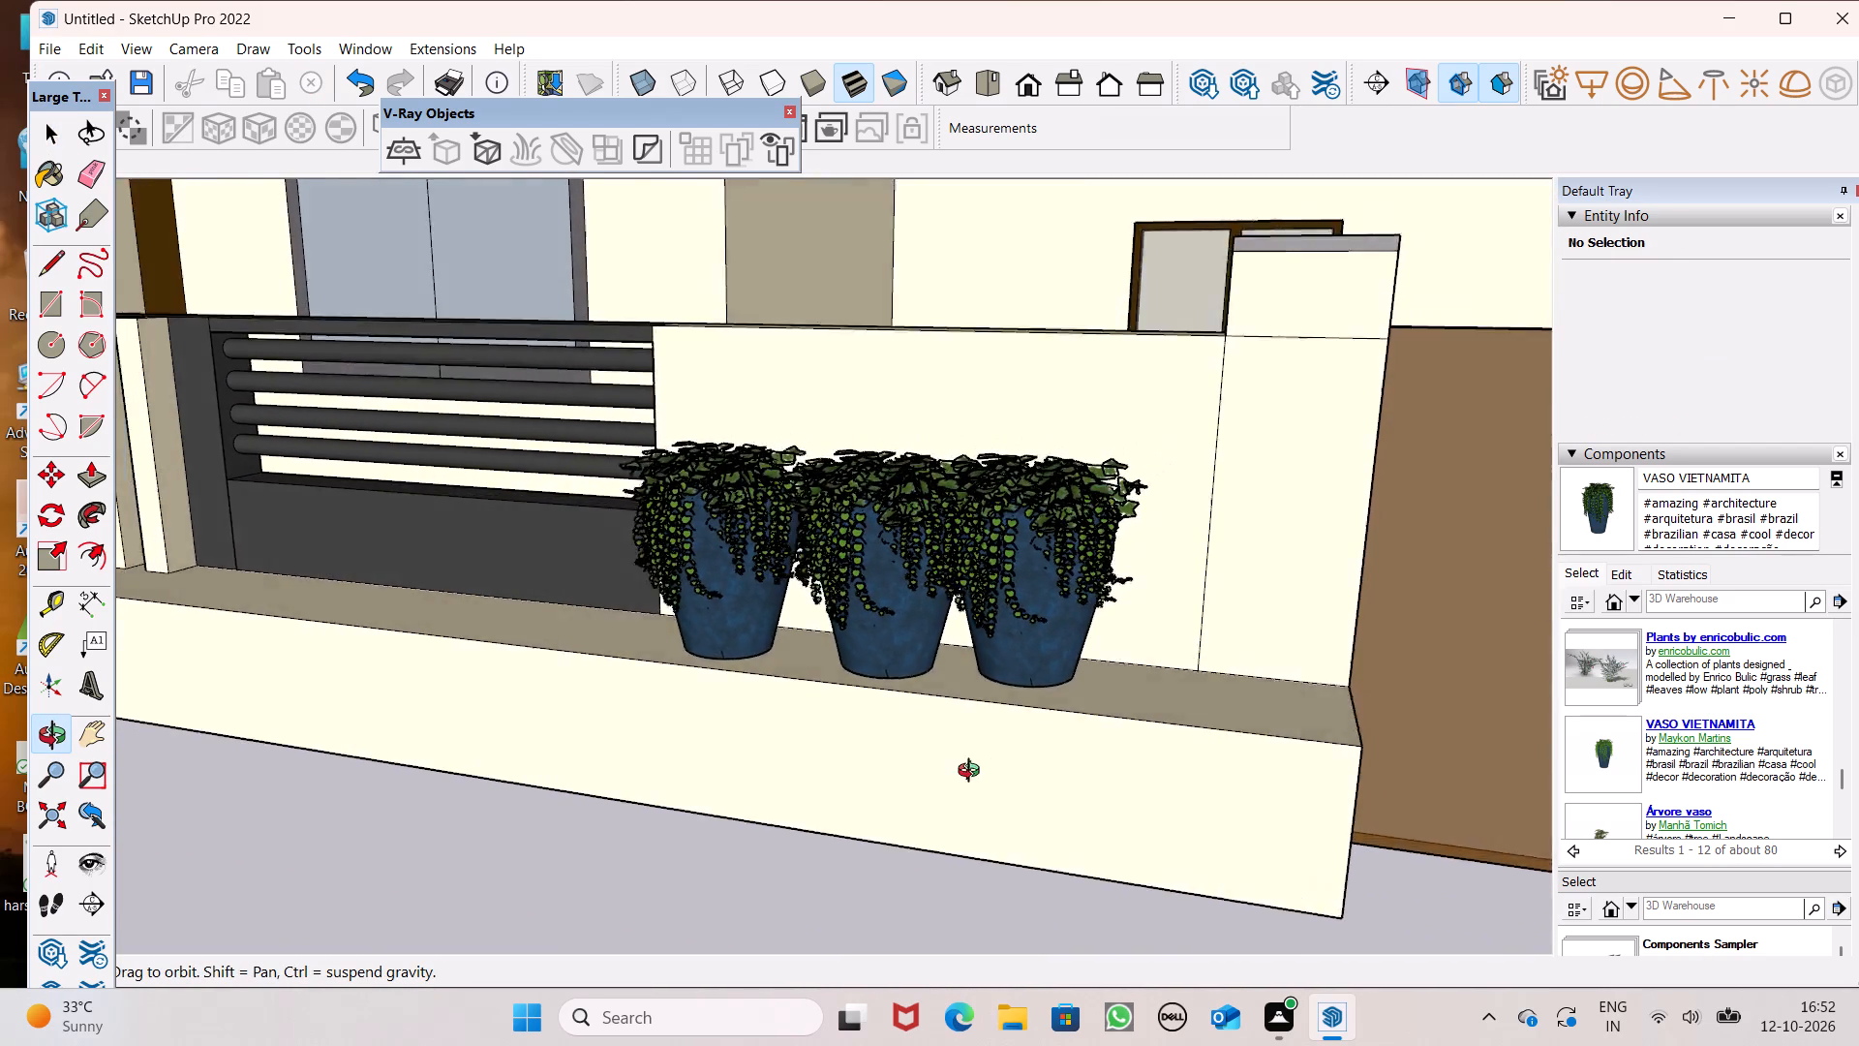
middle_drag(973, 773, 937, 798)
click(945, 717)
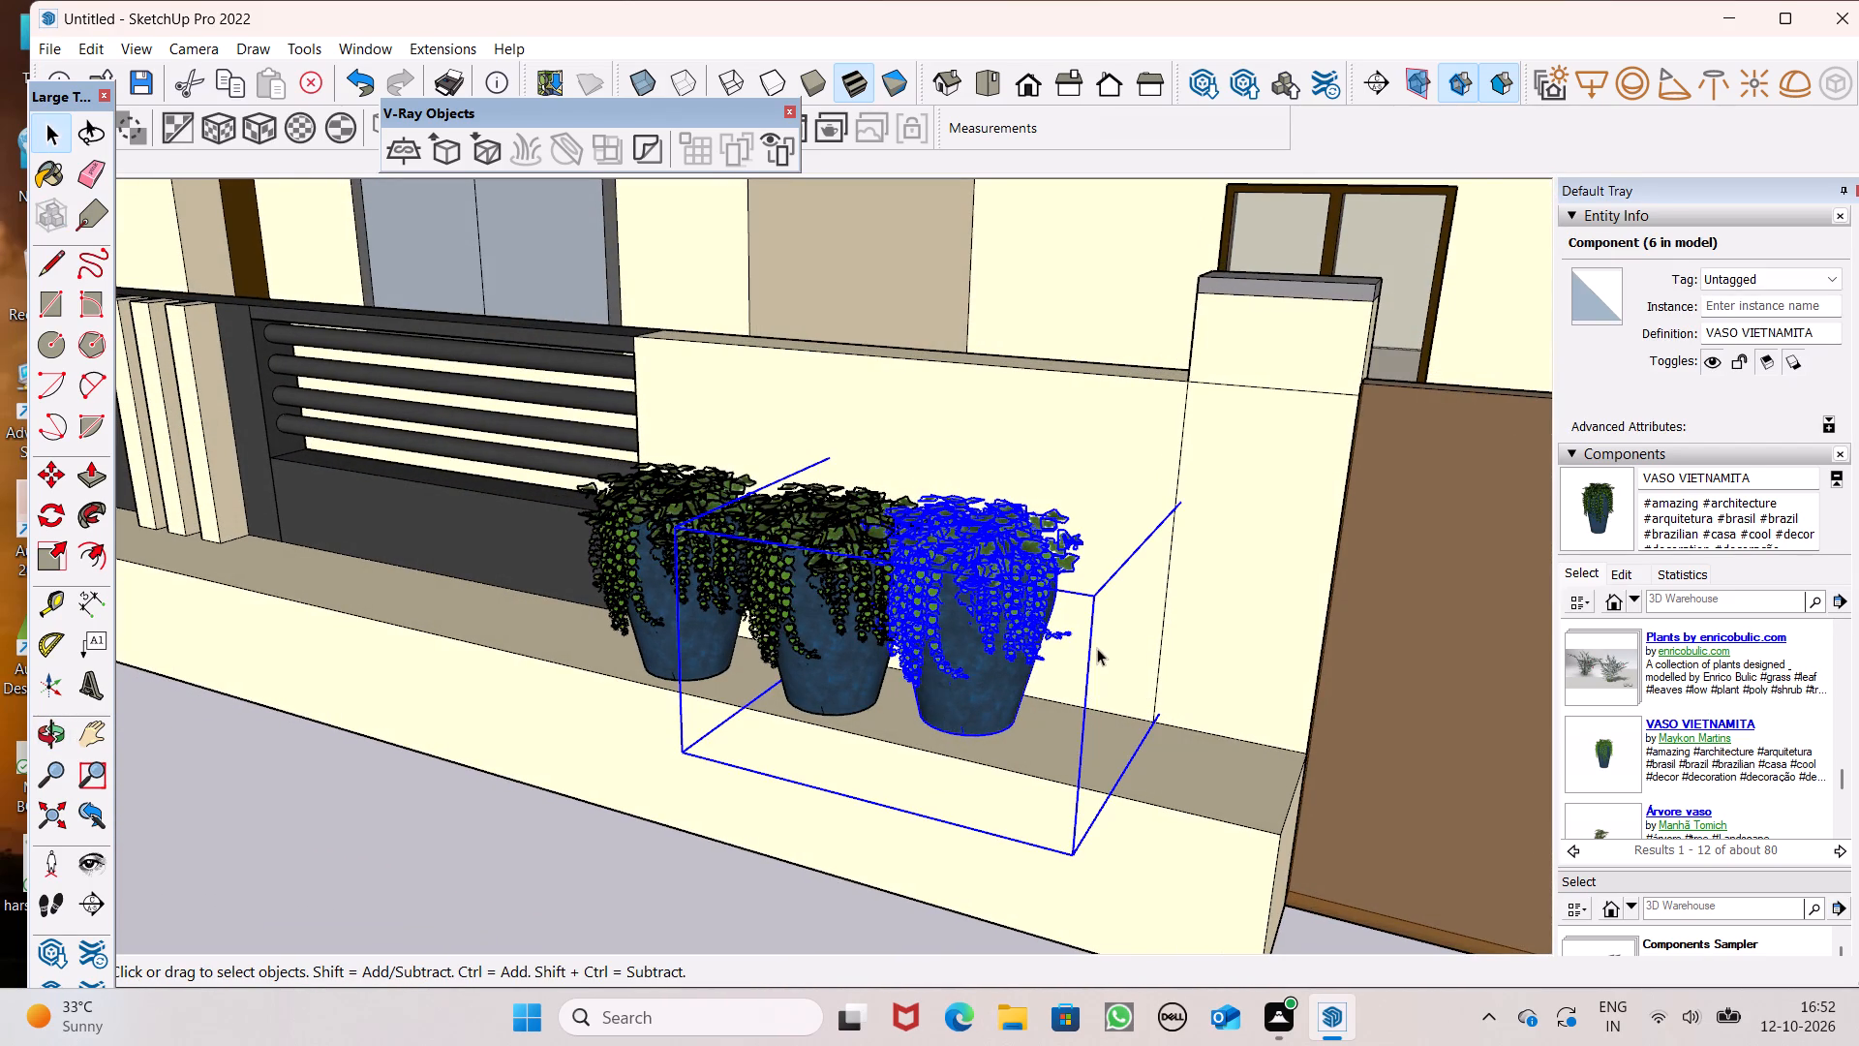
key(m)
key(Return)
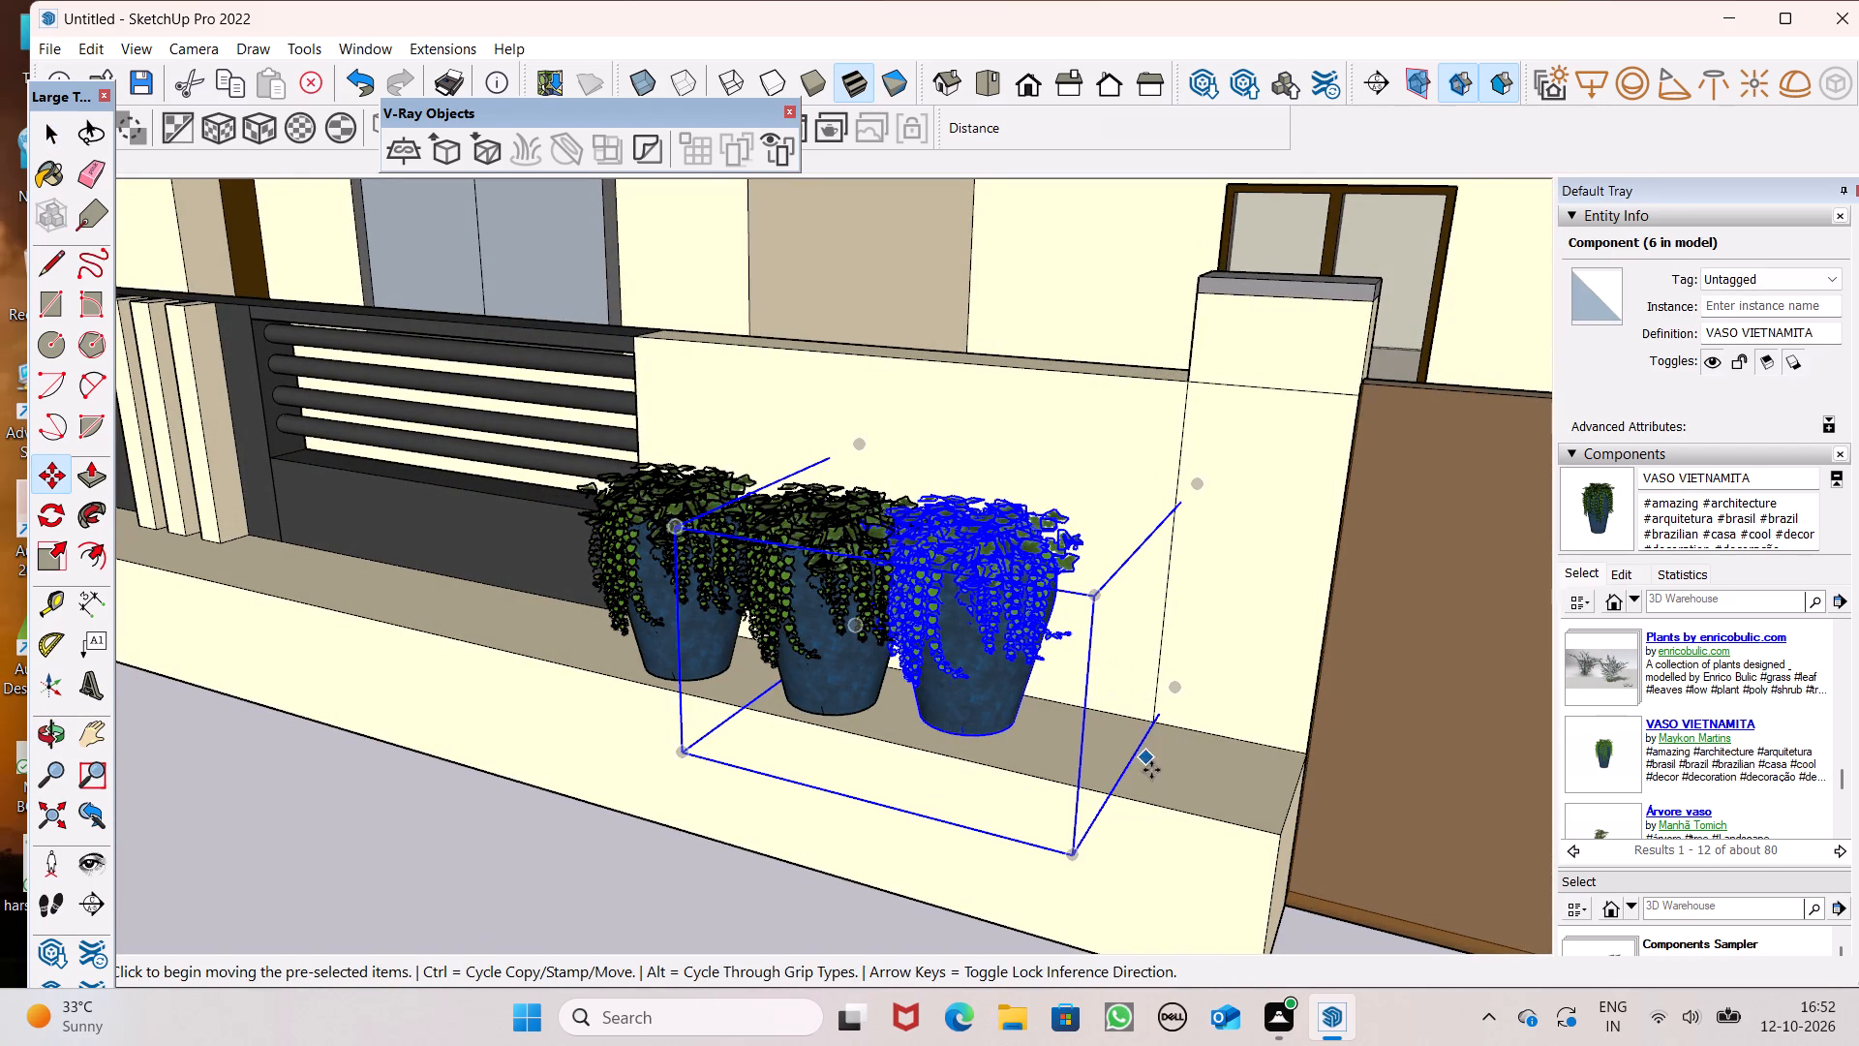
middle_drag(1151, 770, 1041, 806)
scroll(1040, 817, up, 2)
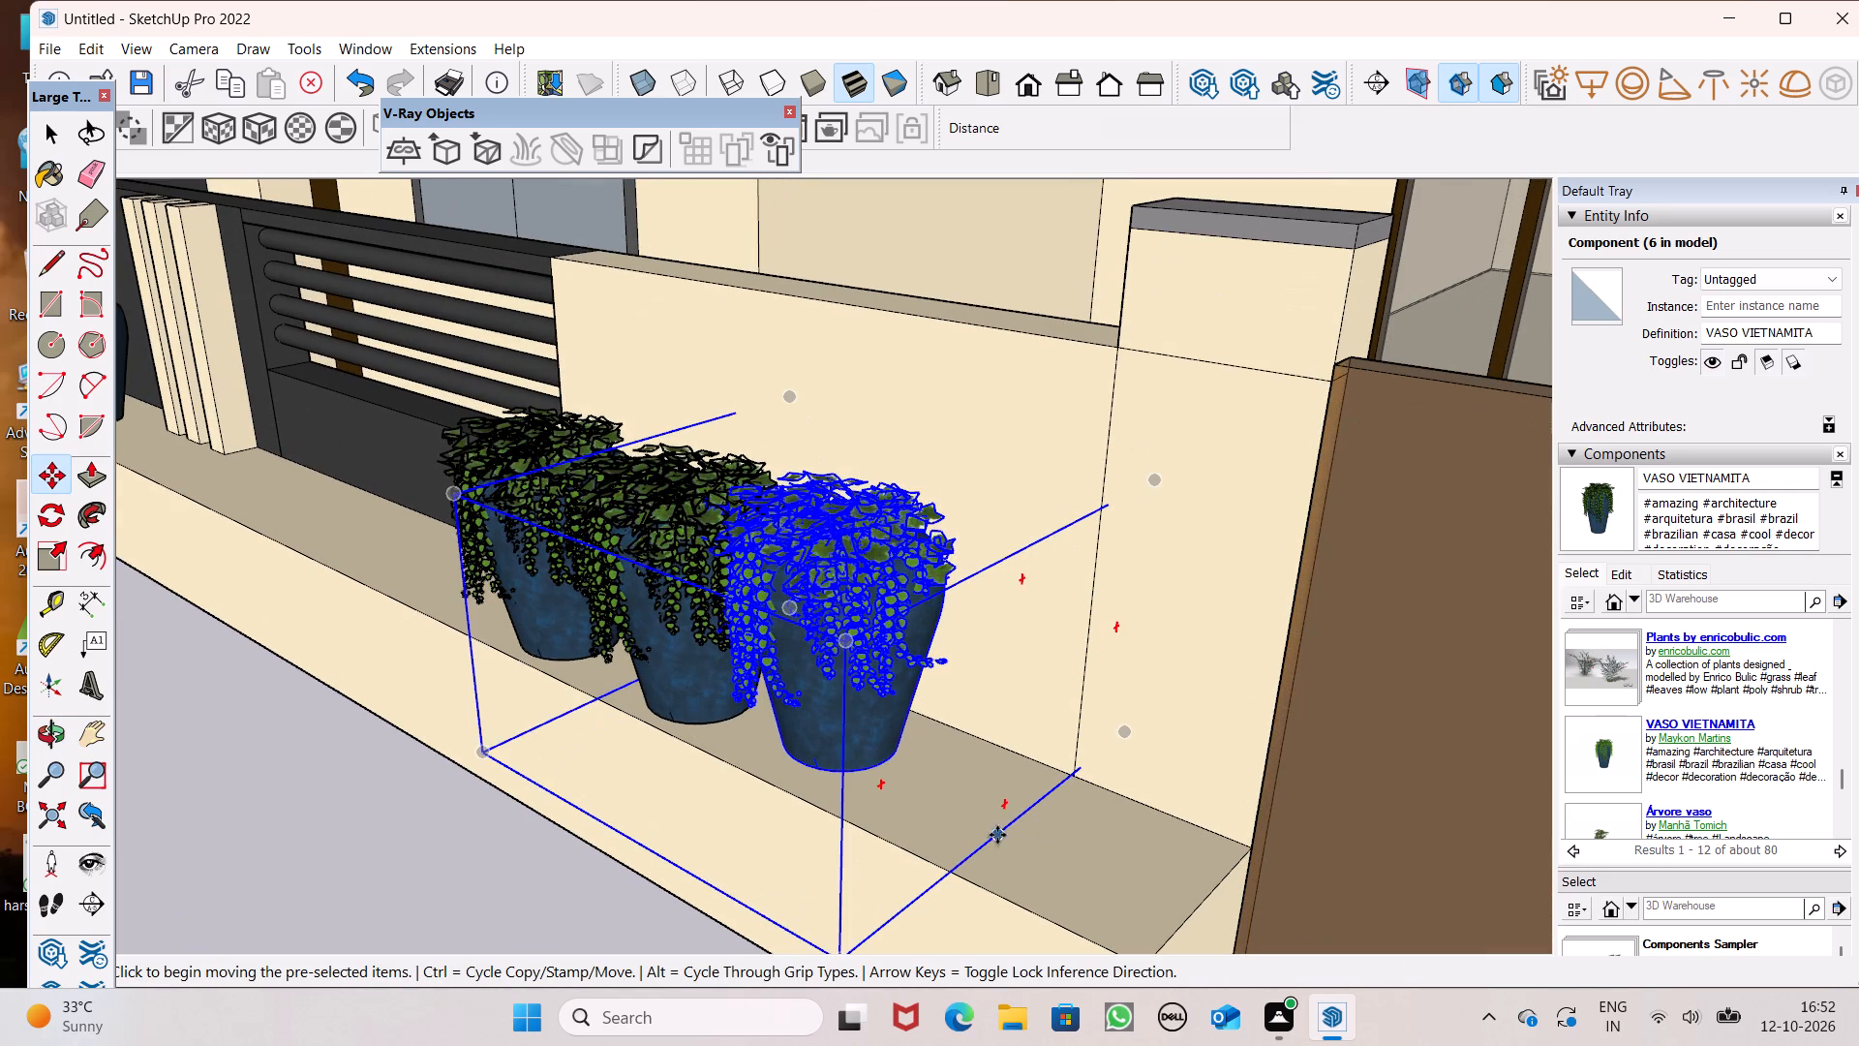
drag(996, 834, 1039, 858)
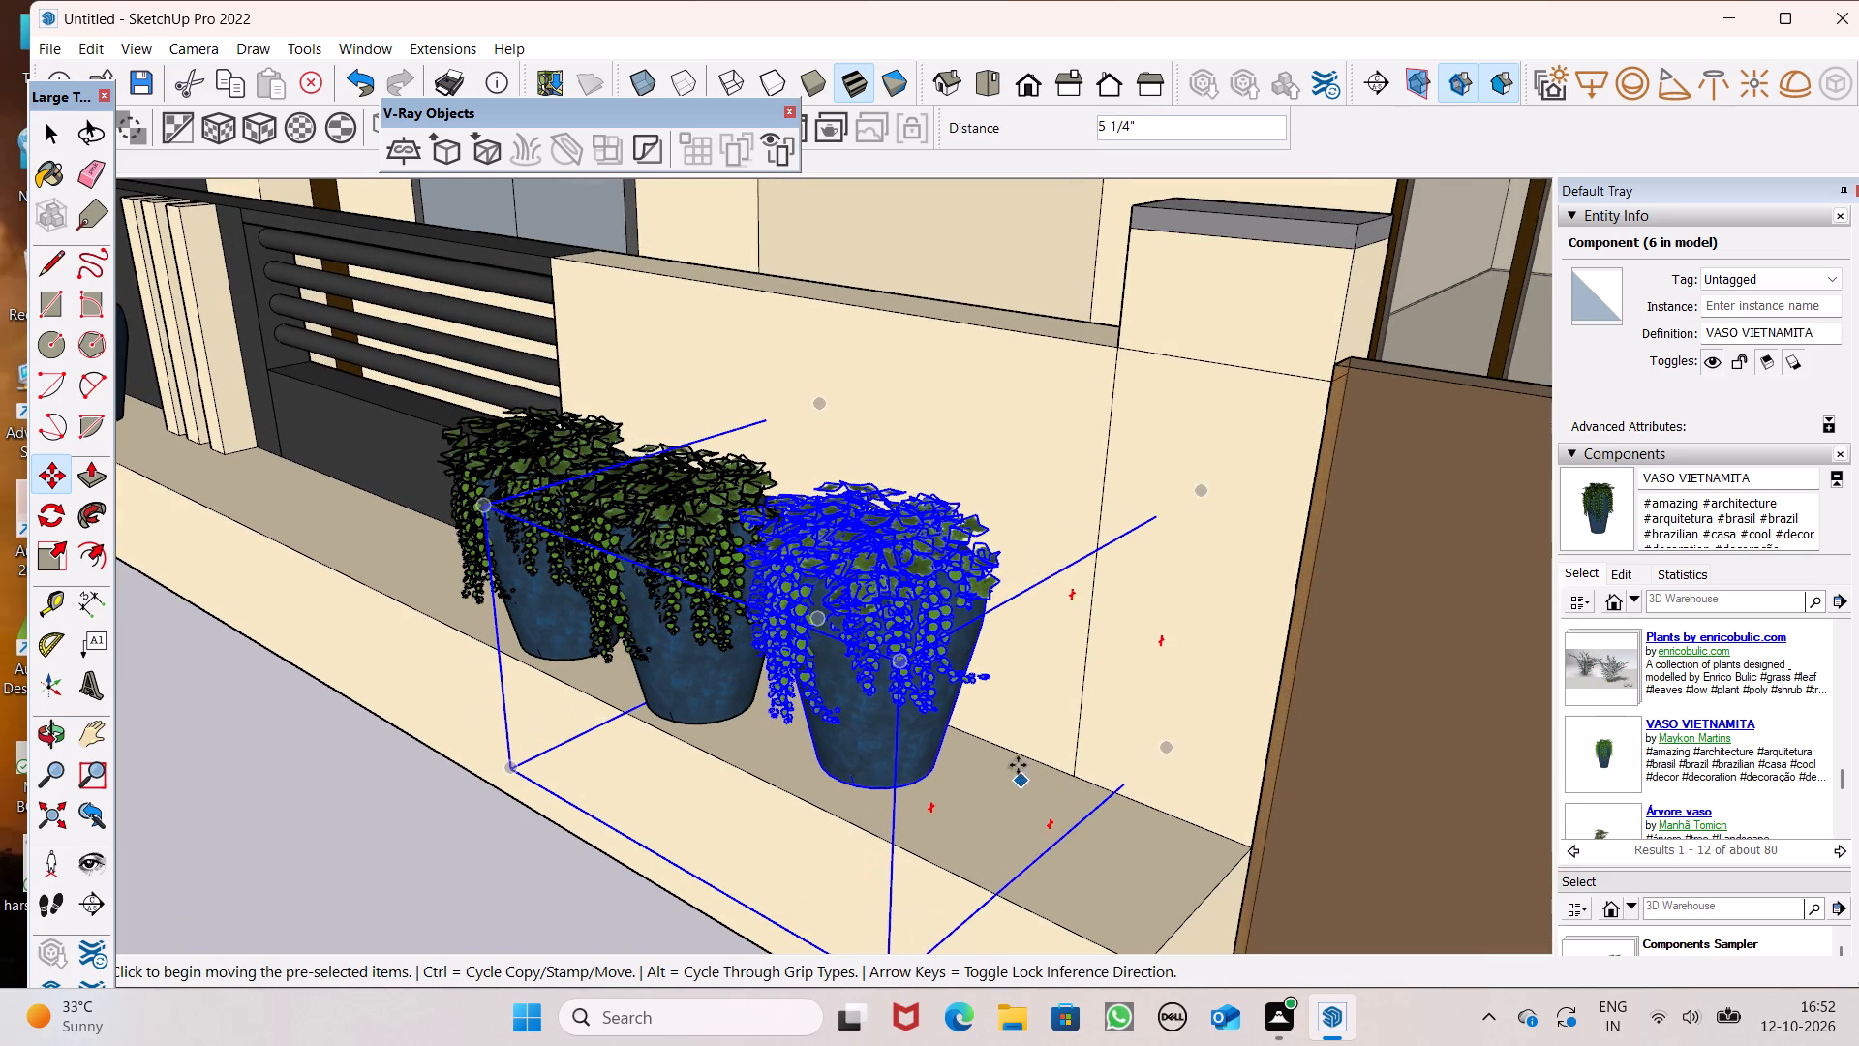
Move the same end plant a further 4 1/16" or so along the ledge toward the grey-capped pillar.
scroll(1017, 761, down, 6)
middle_drag(1017, 792, 1108, 739)
scroll(947, 691, down, 5)
middle_drag(967, 762, 1103, 681)
scroll(1163, 651, up, 2)
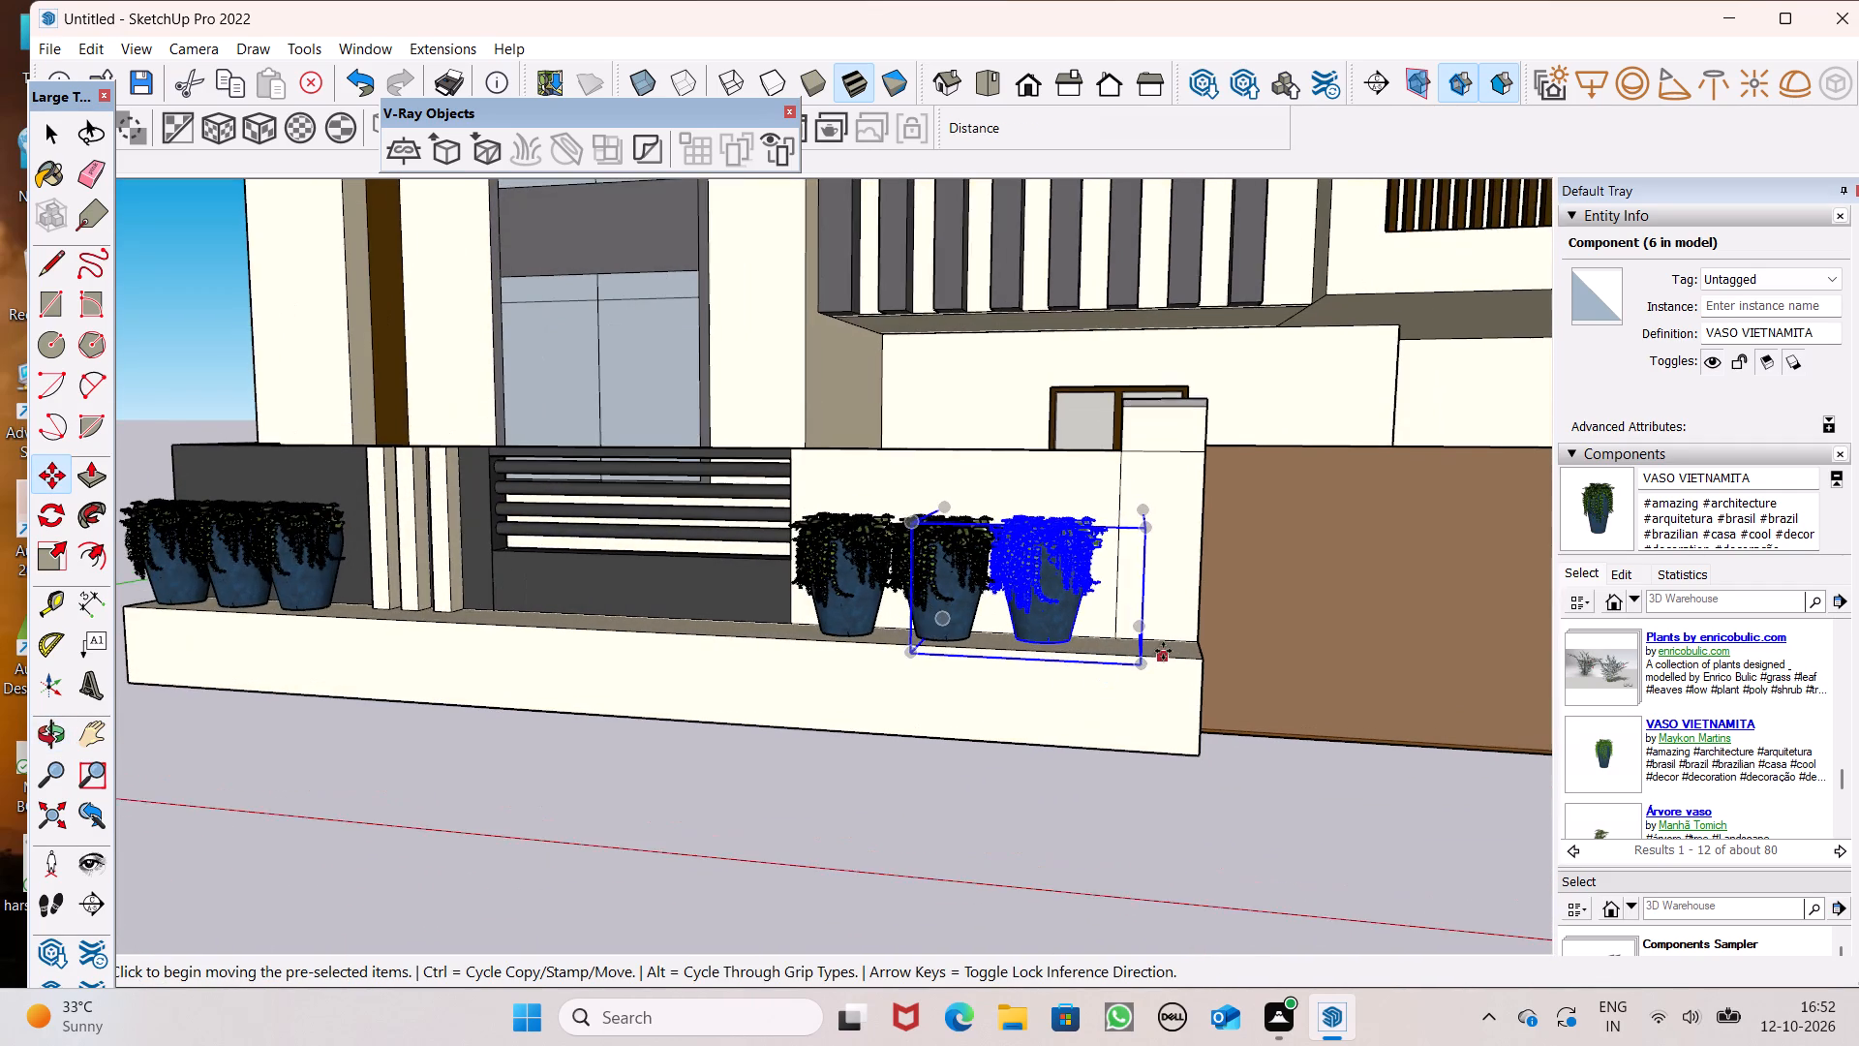
middle_drag(1130, 707, 1123, 807)
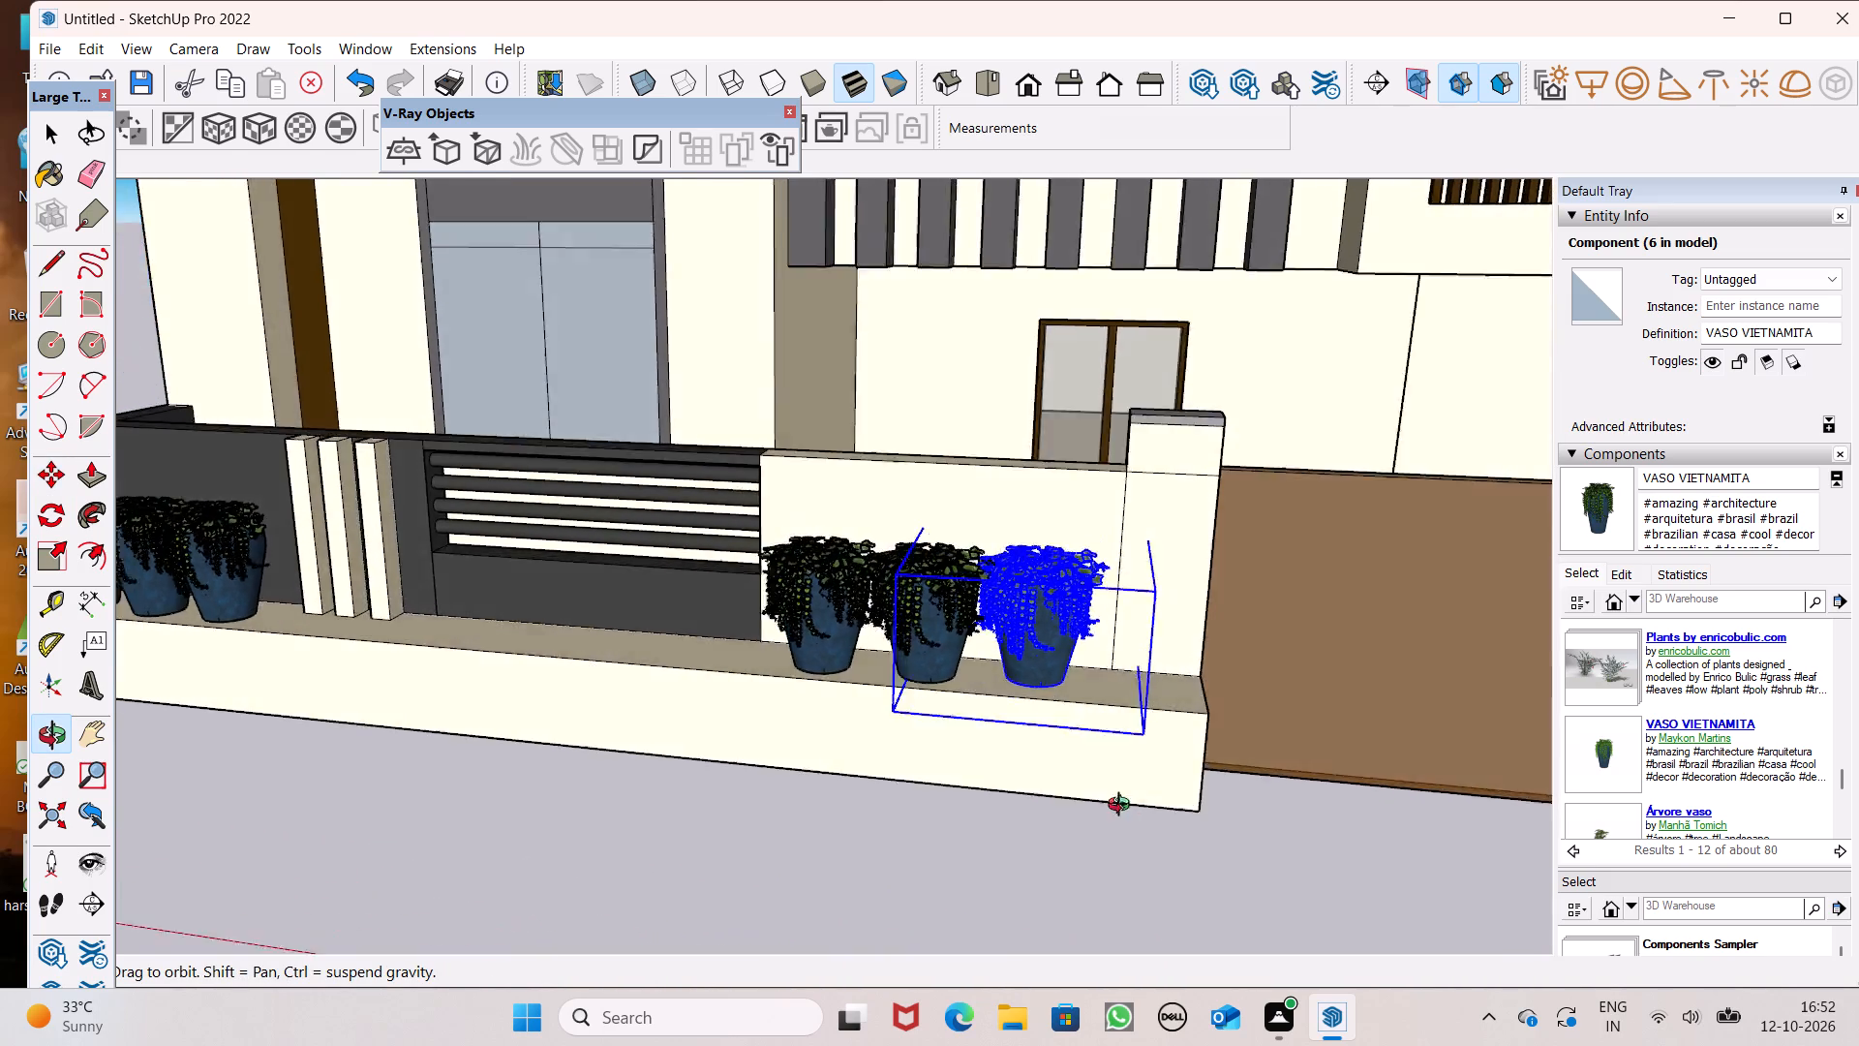
middle_drag(1123, 807, 869, 900)
scroll(886, 905, up, 2)
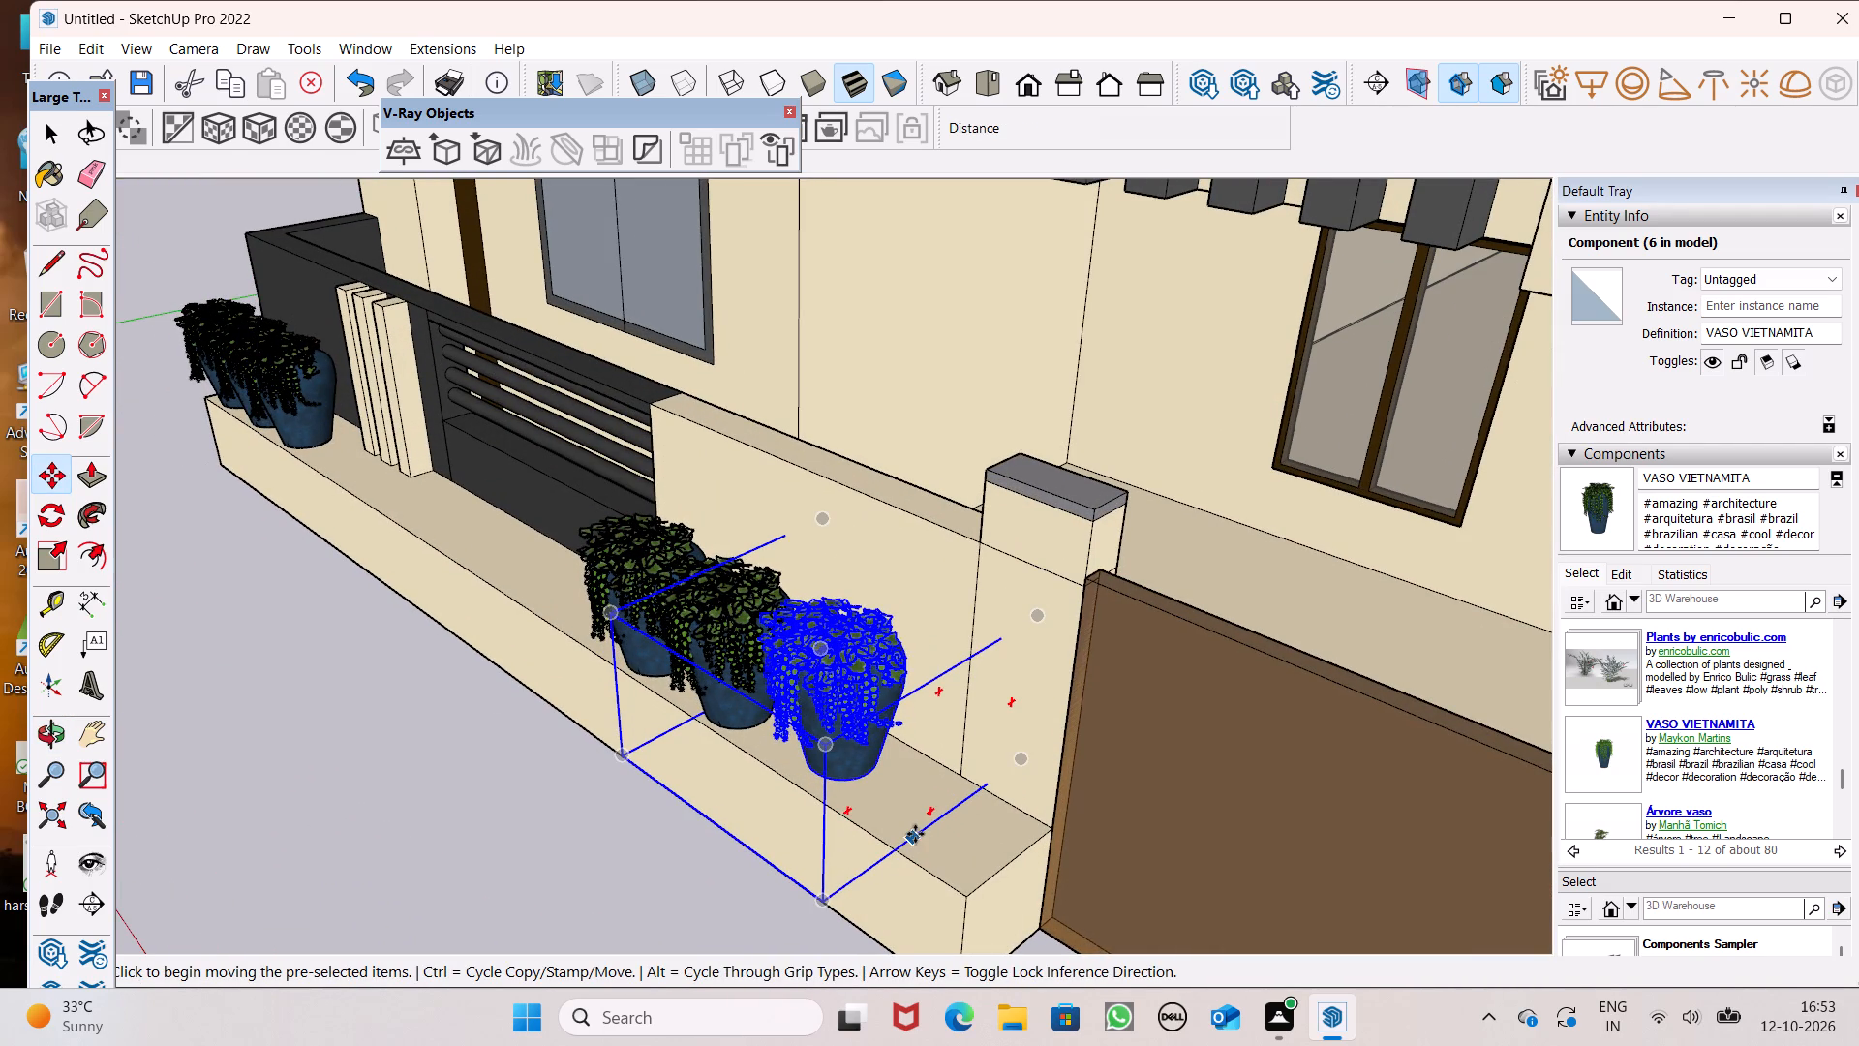
drag(917, 832, 931, 849)
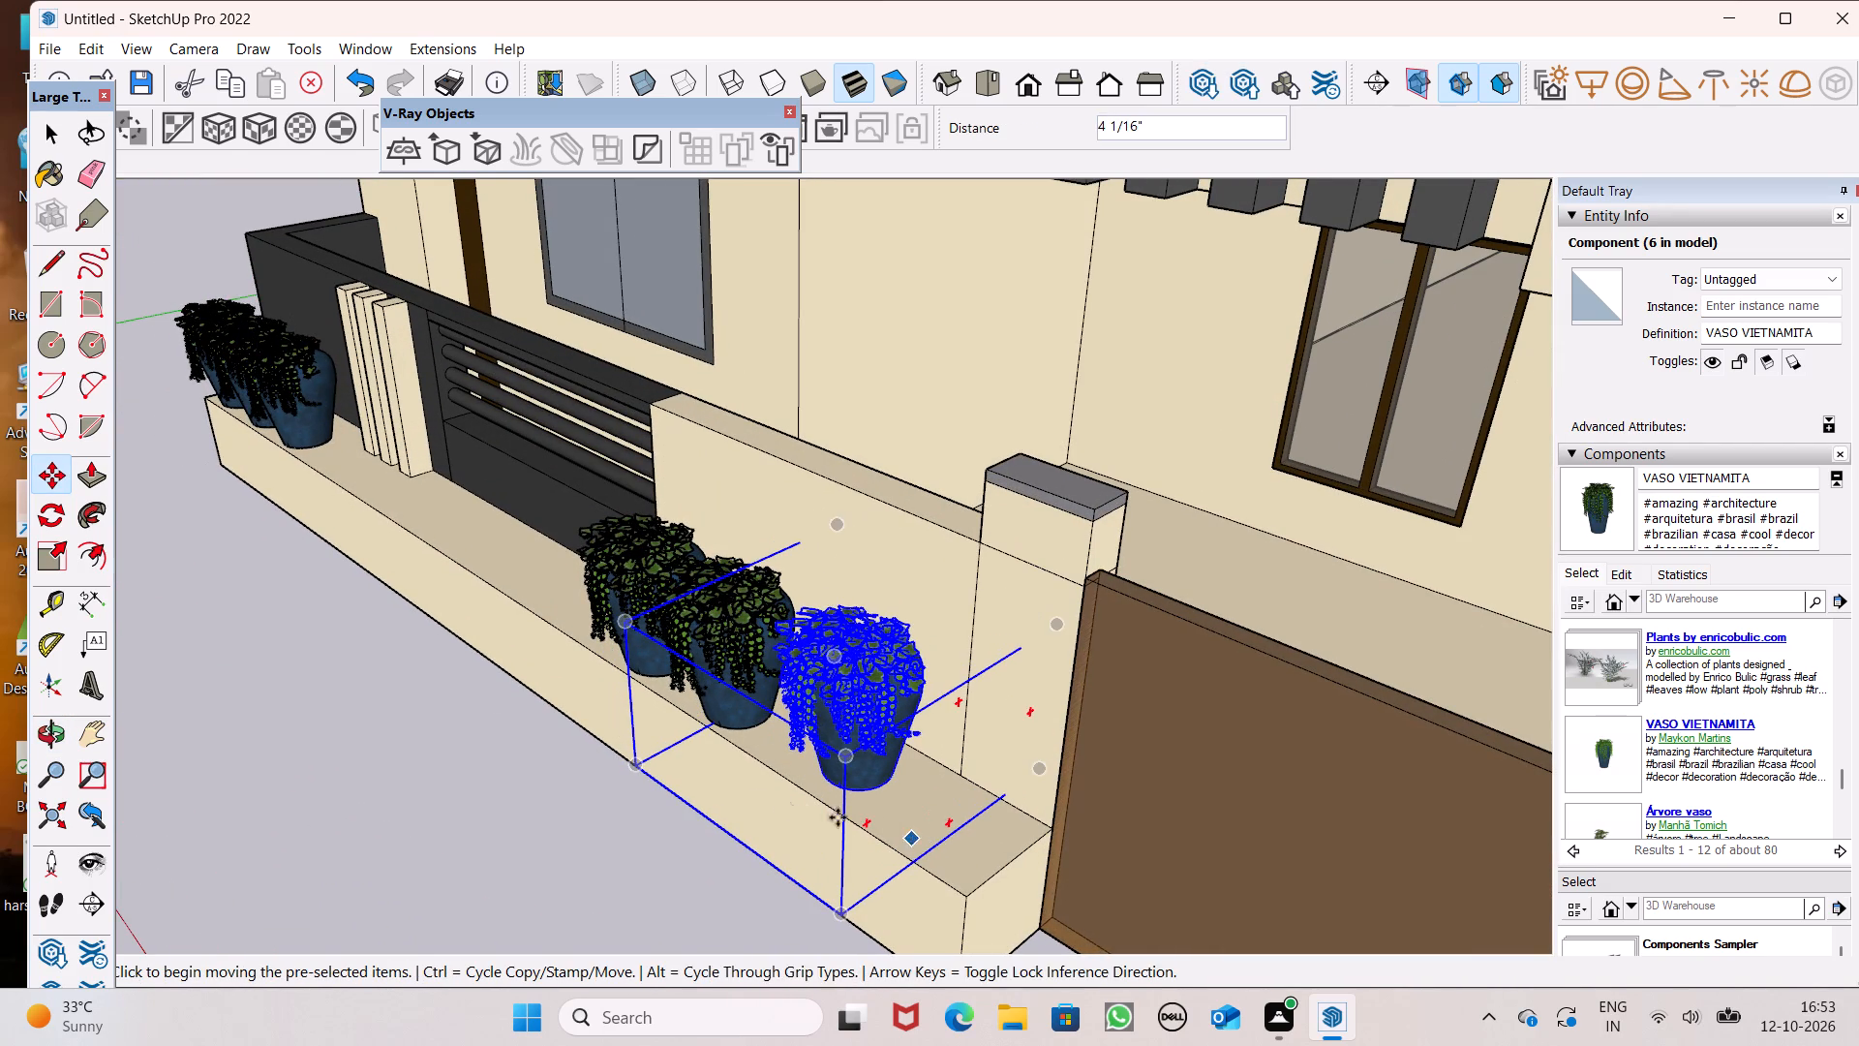
scroll(1080, 611, down, 6)
key(space)
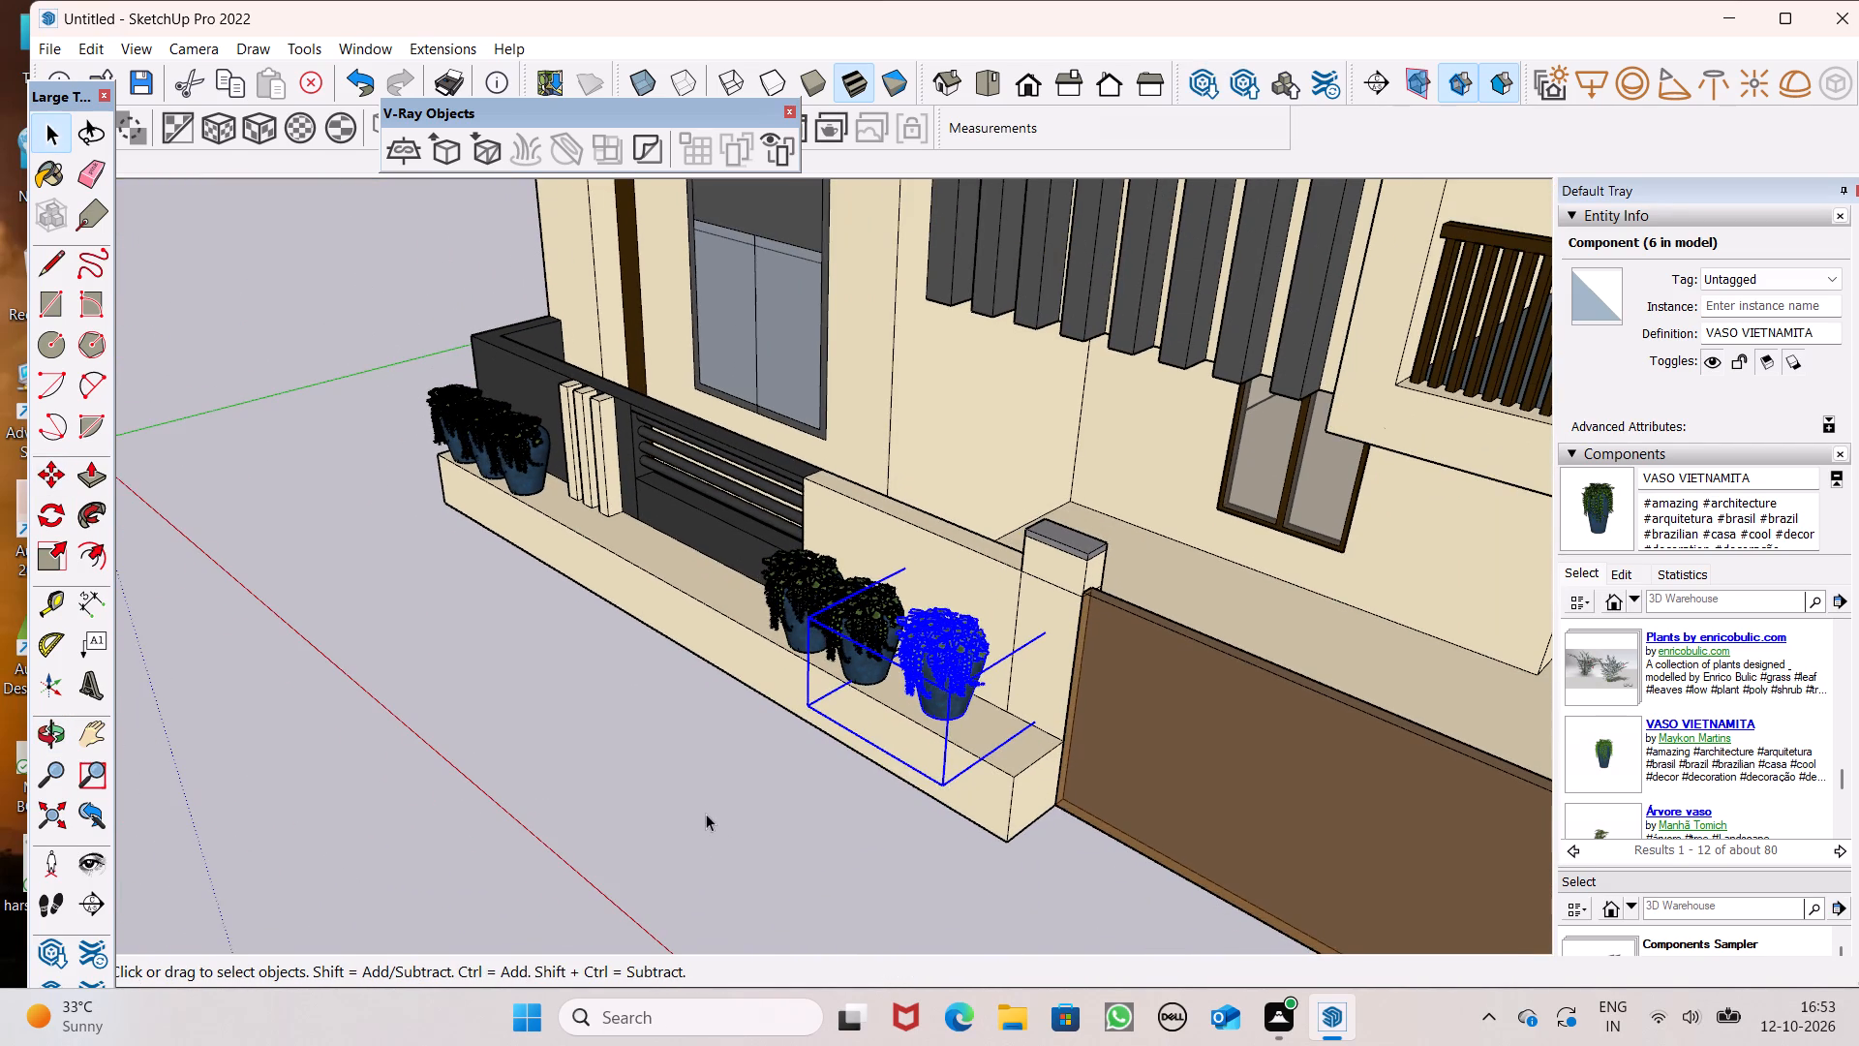
click(703, 803)
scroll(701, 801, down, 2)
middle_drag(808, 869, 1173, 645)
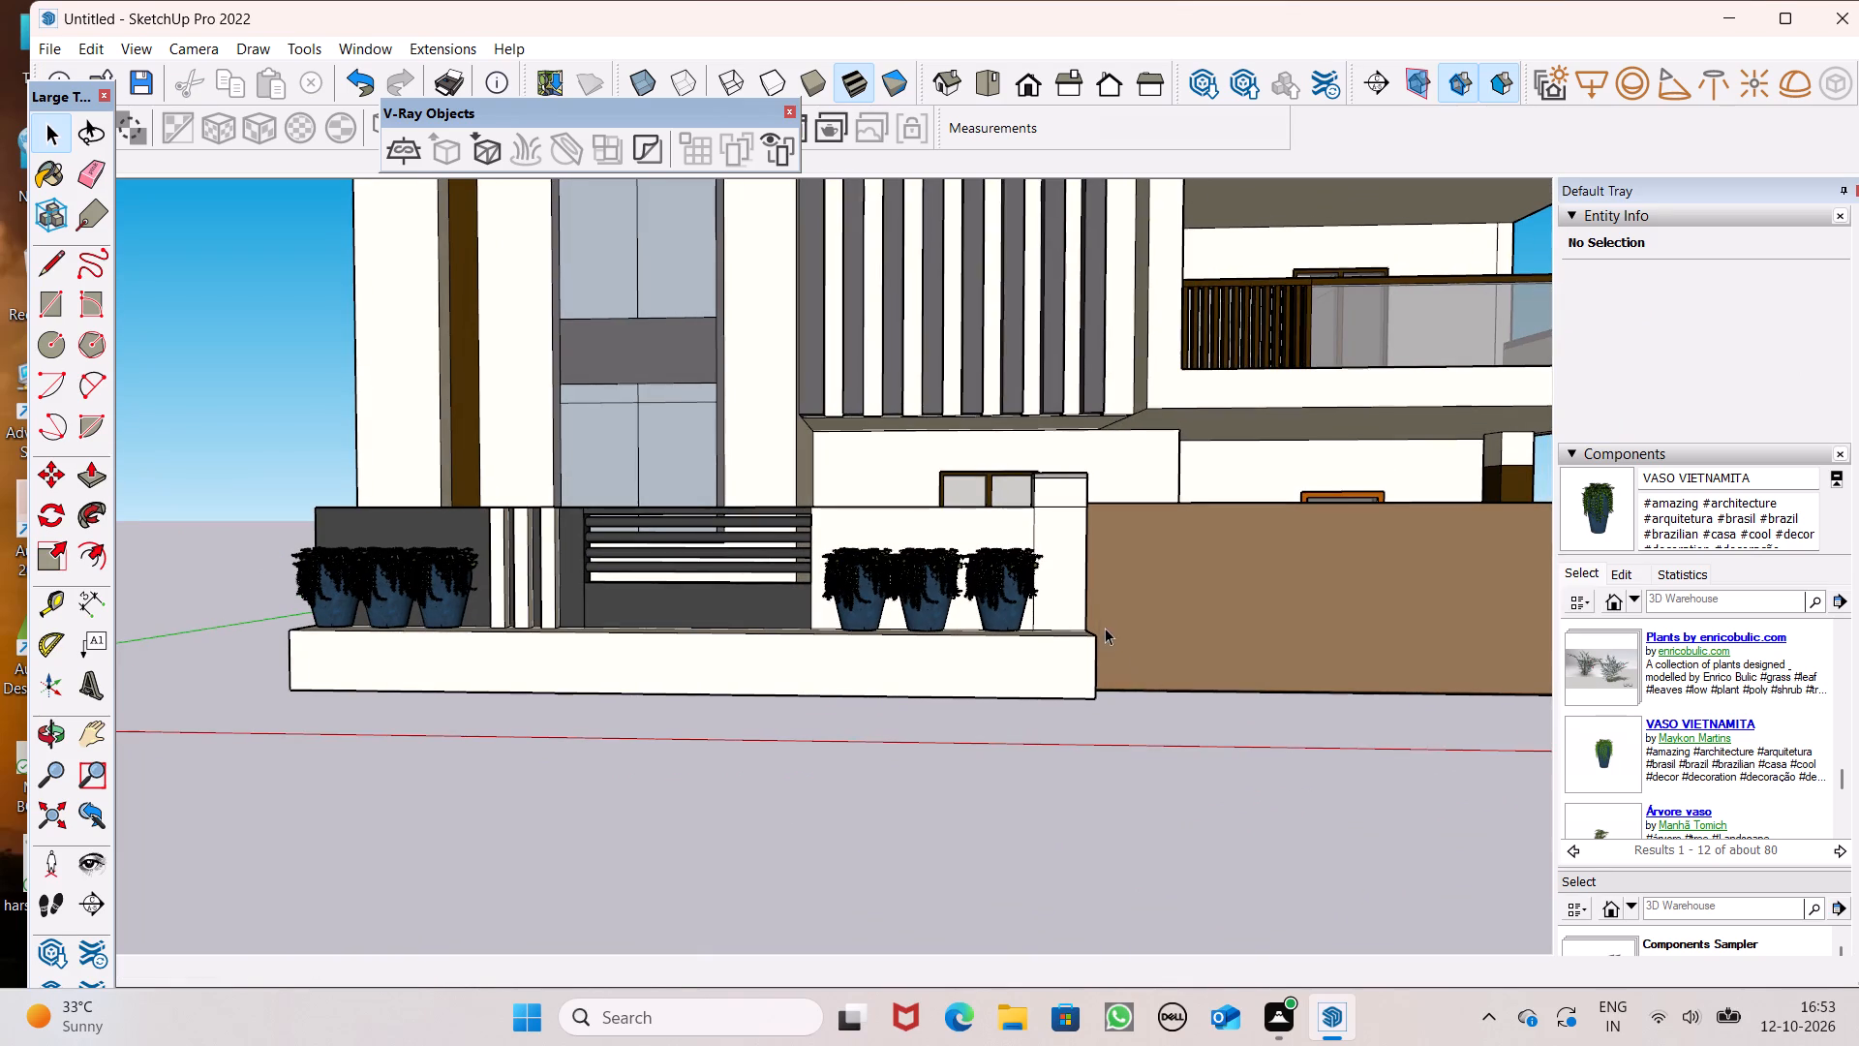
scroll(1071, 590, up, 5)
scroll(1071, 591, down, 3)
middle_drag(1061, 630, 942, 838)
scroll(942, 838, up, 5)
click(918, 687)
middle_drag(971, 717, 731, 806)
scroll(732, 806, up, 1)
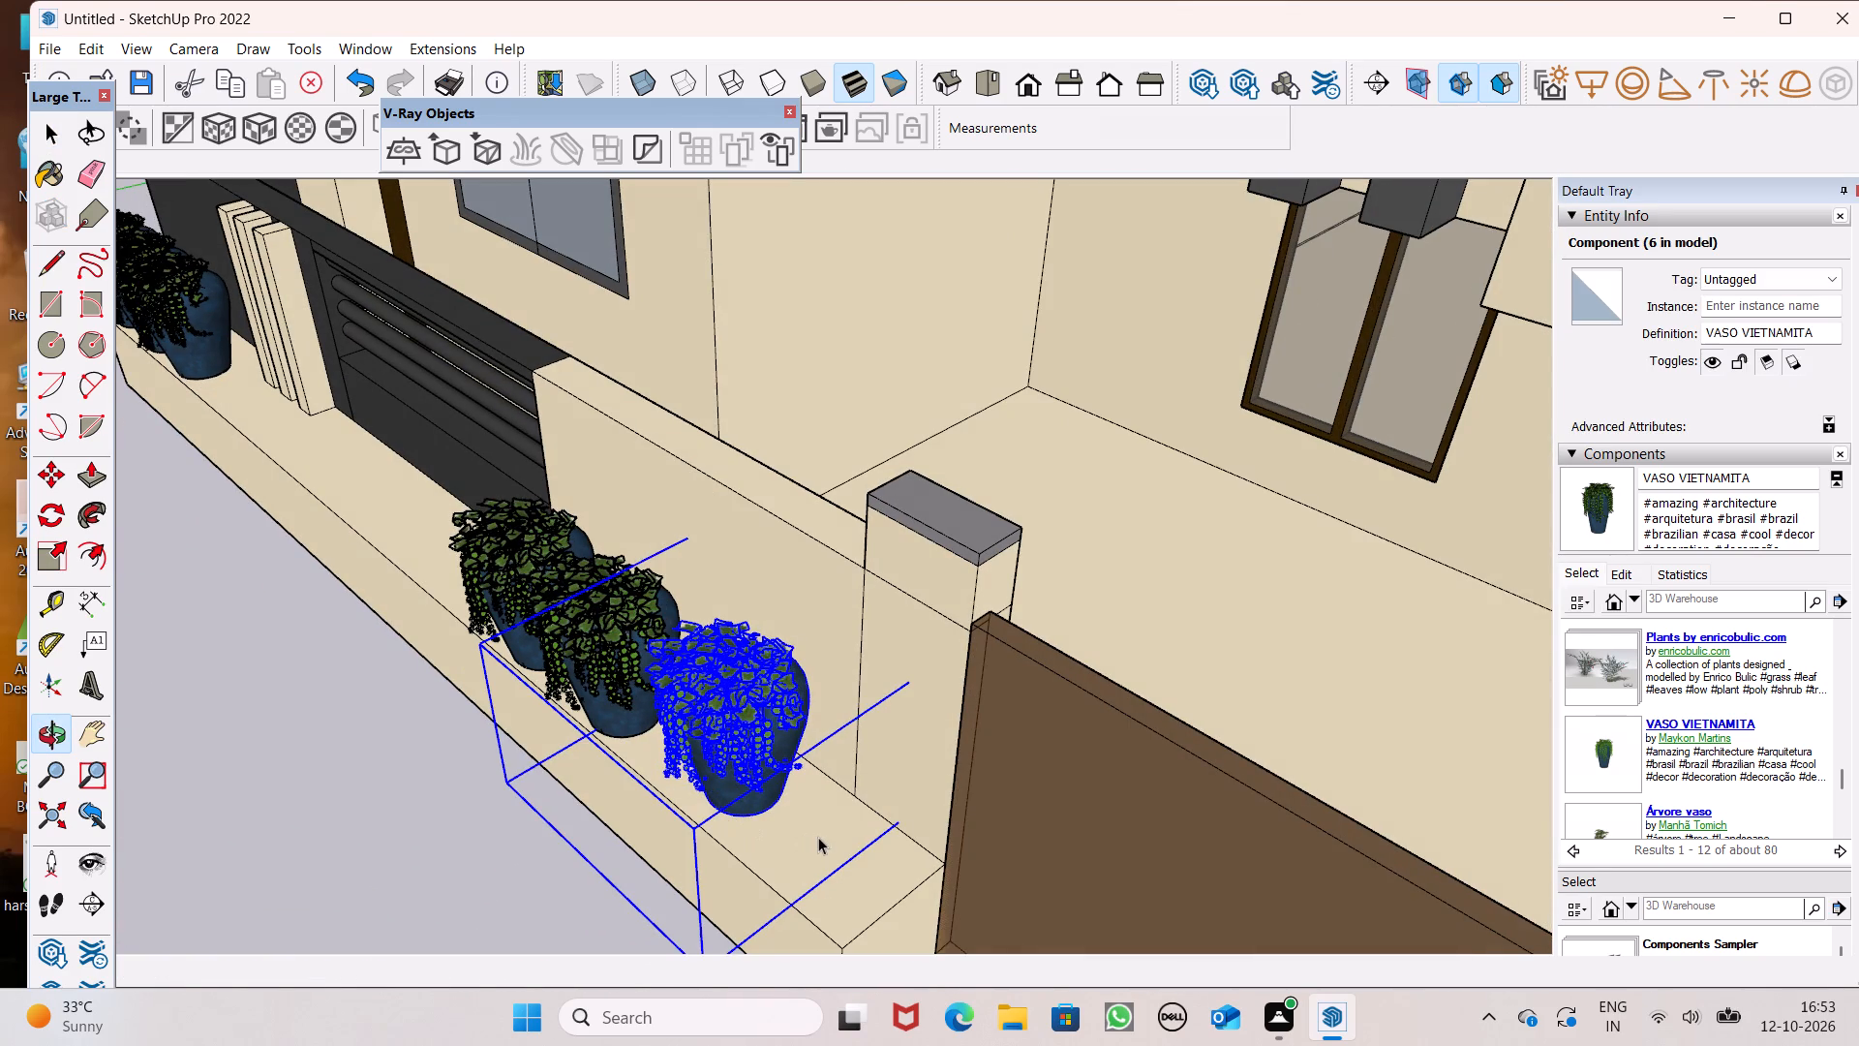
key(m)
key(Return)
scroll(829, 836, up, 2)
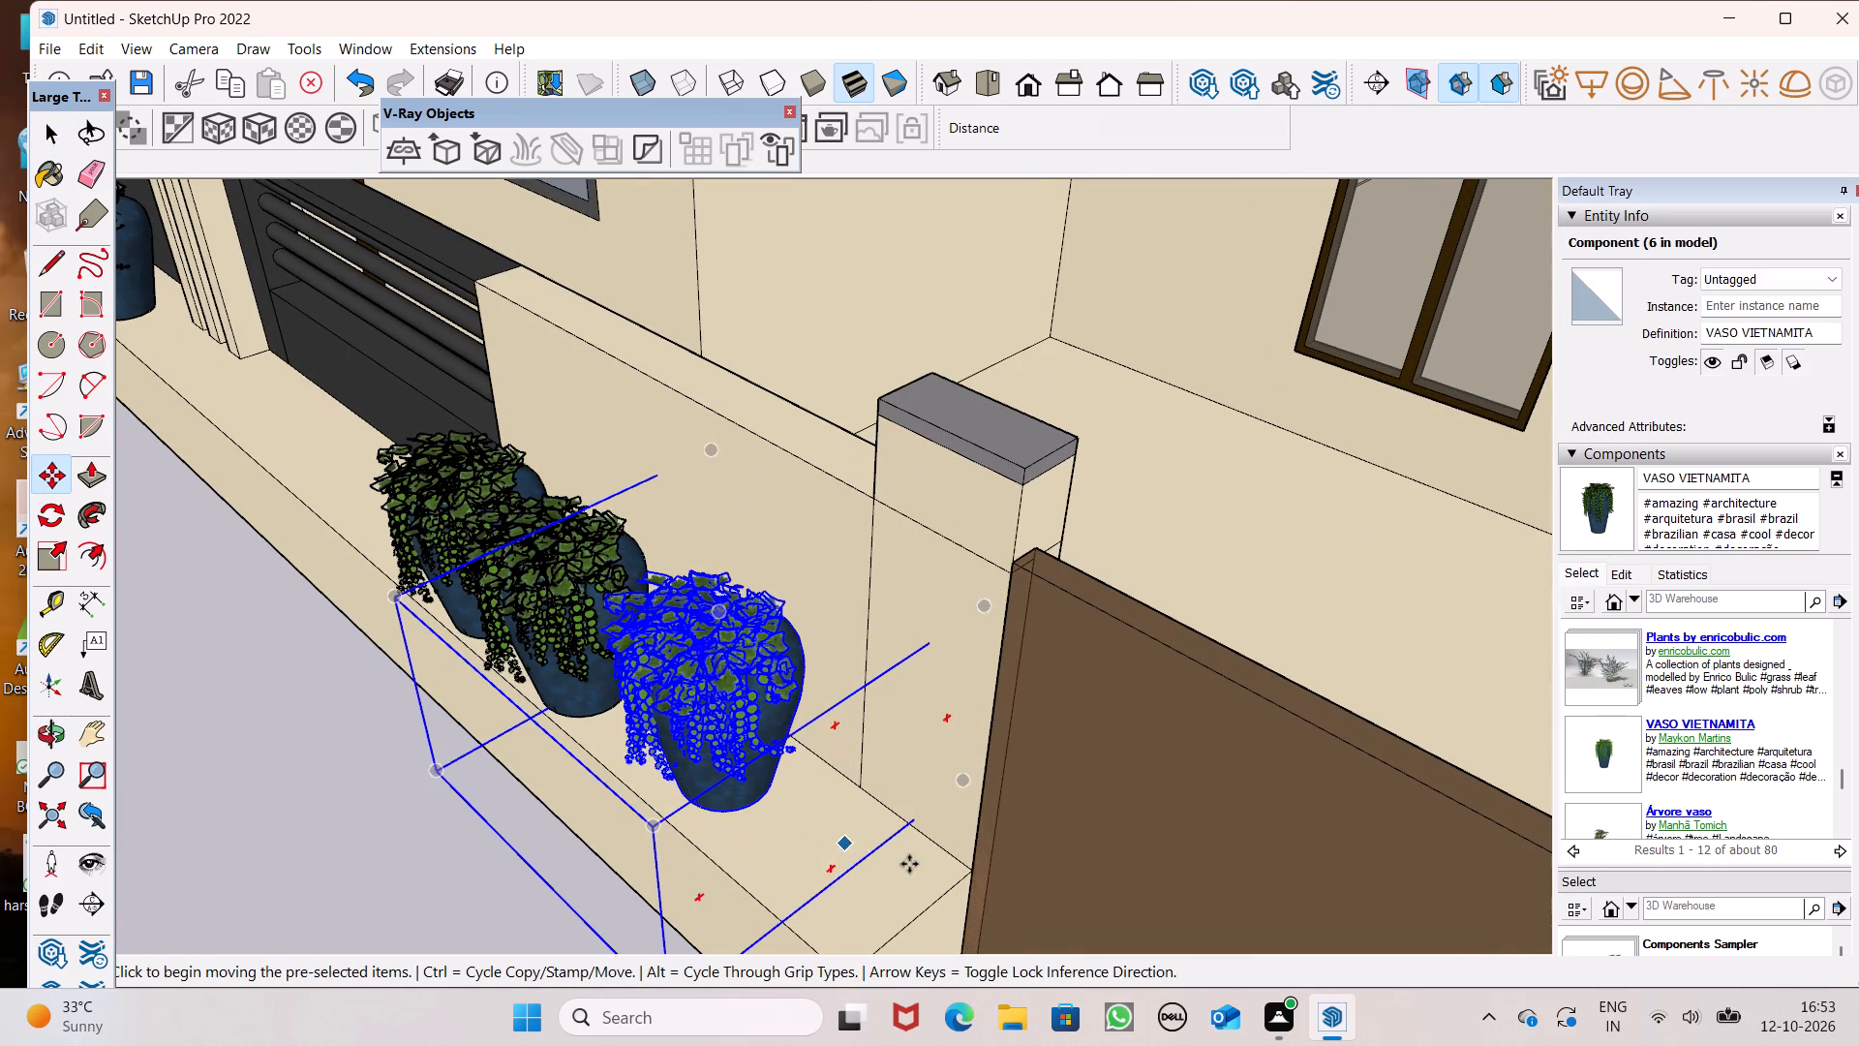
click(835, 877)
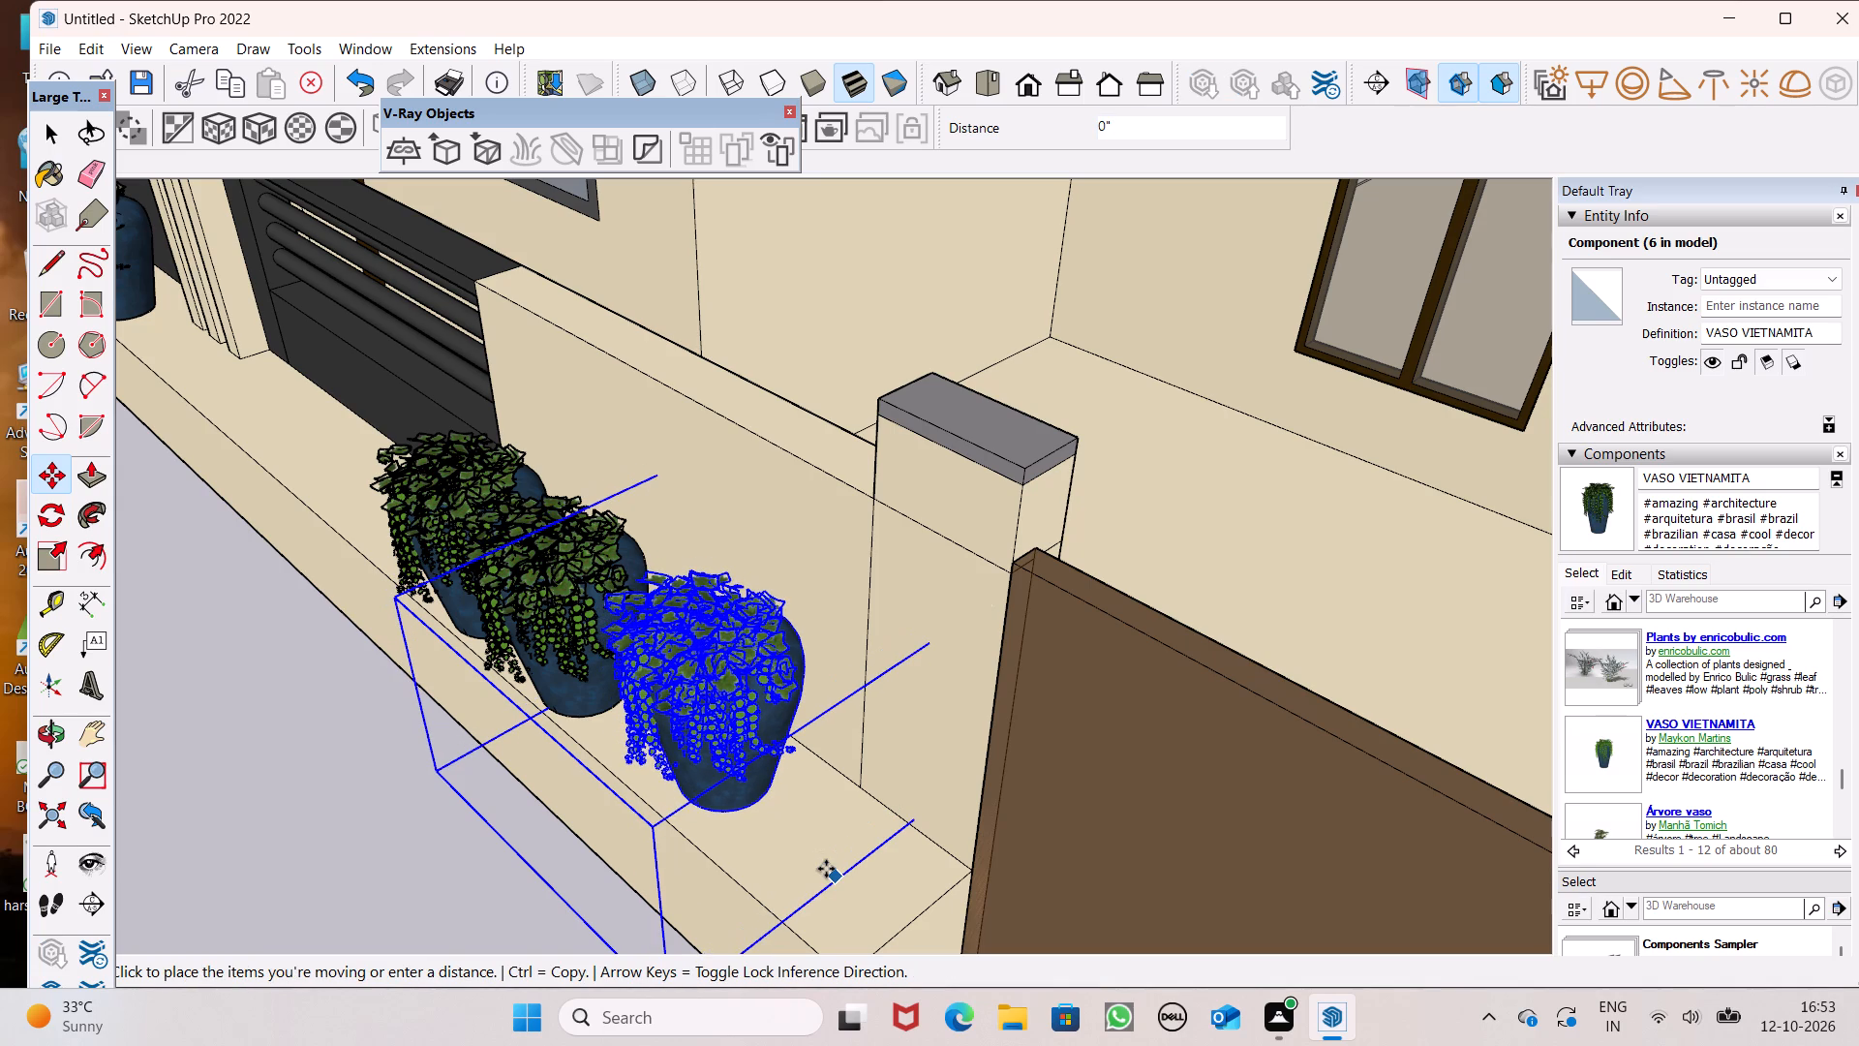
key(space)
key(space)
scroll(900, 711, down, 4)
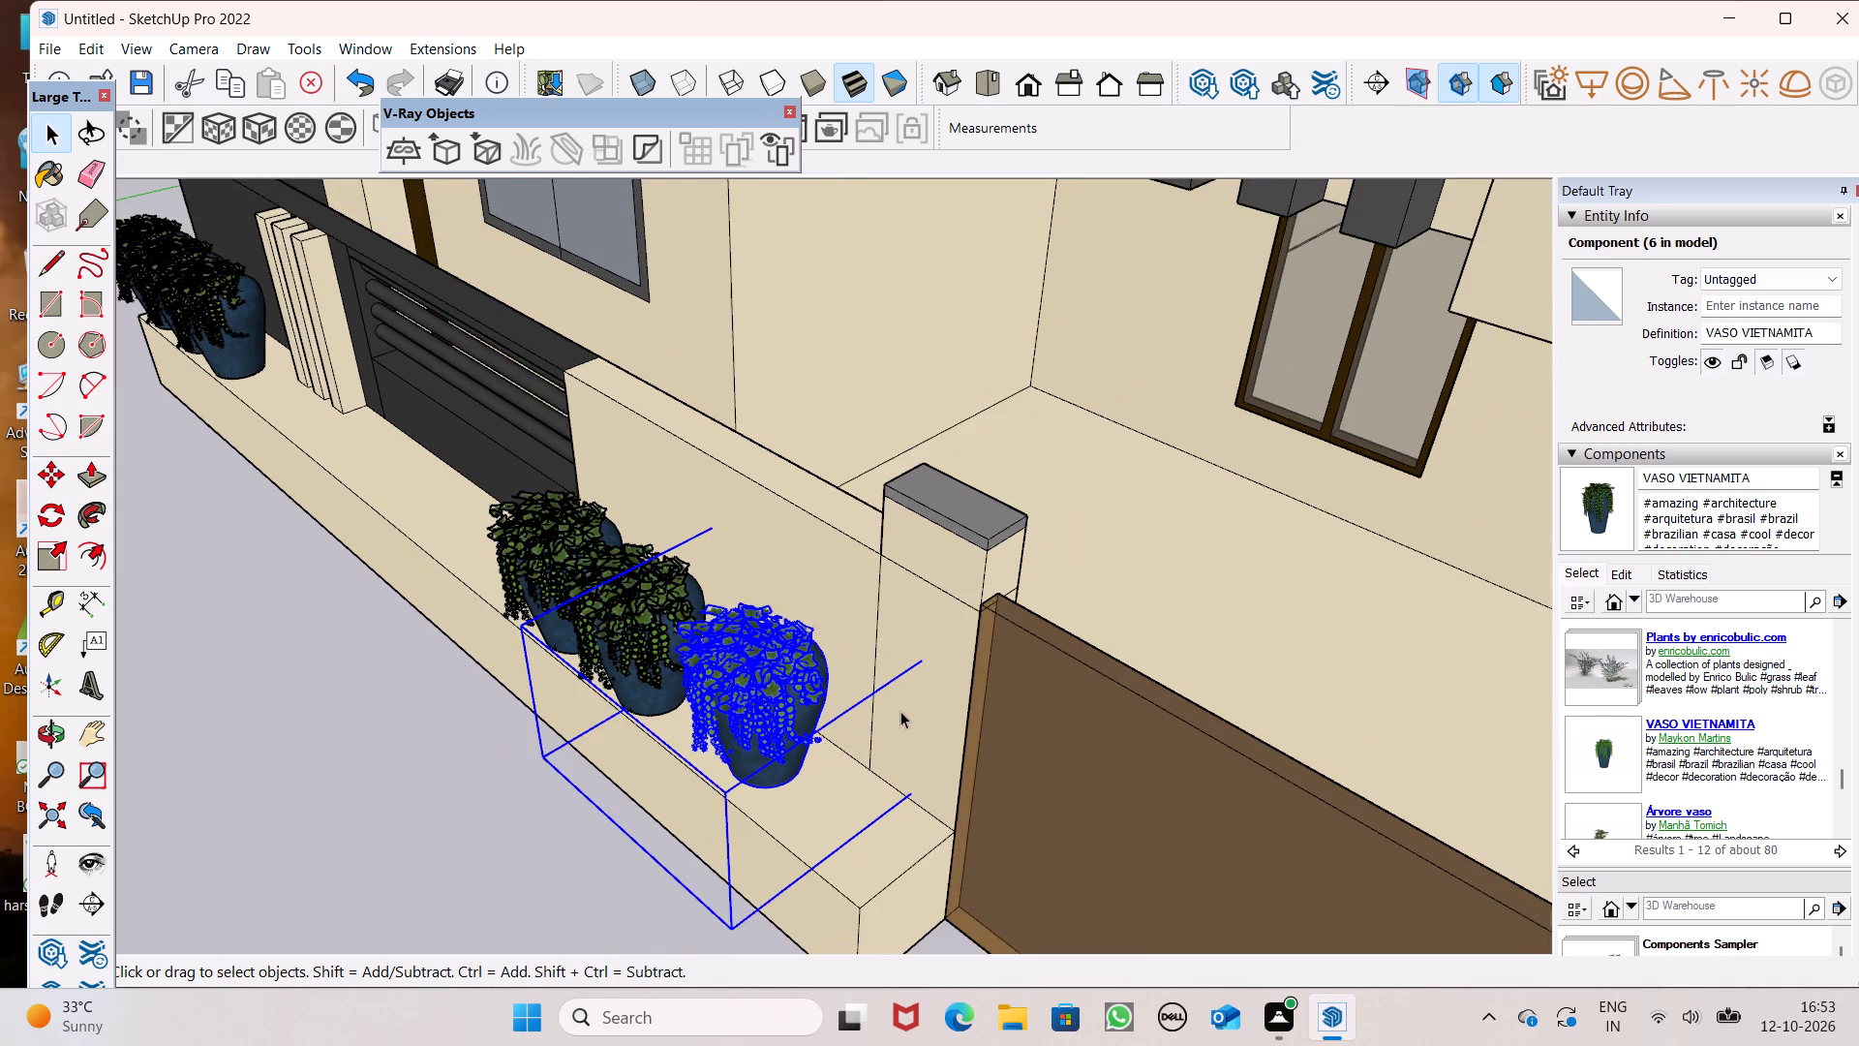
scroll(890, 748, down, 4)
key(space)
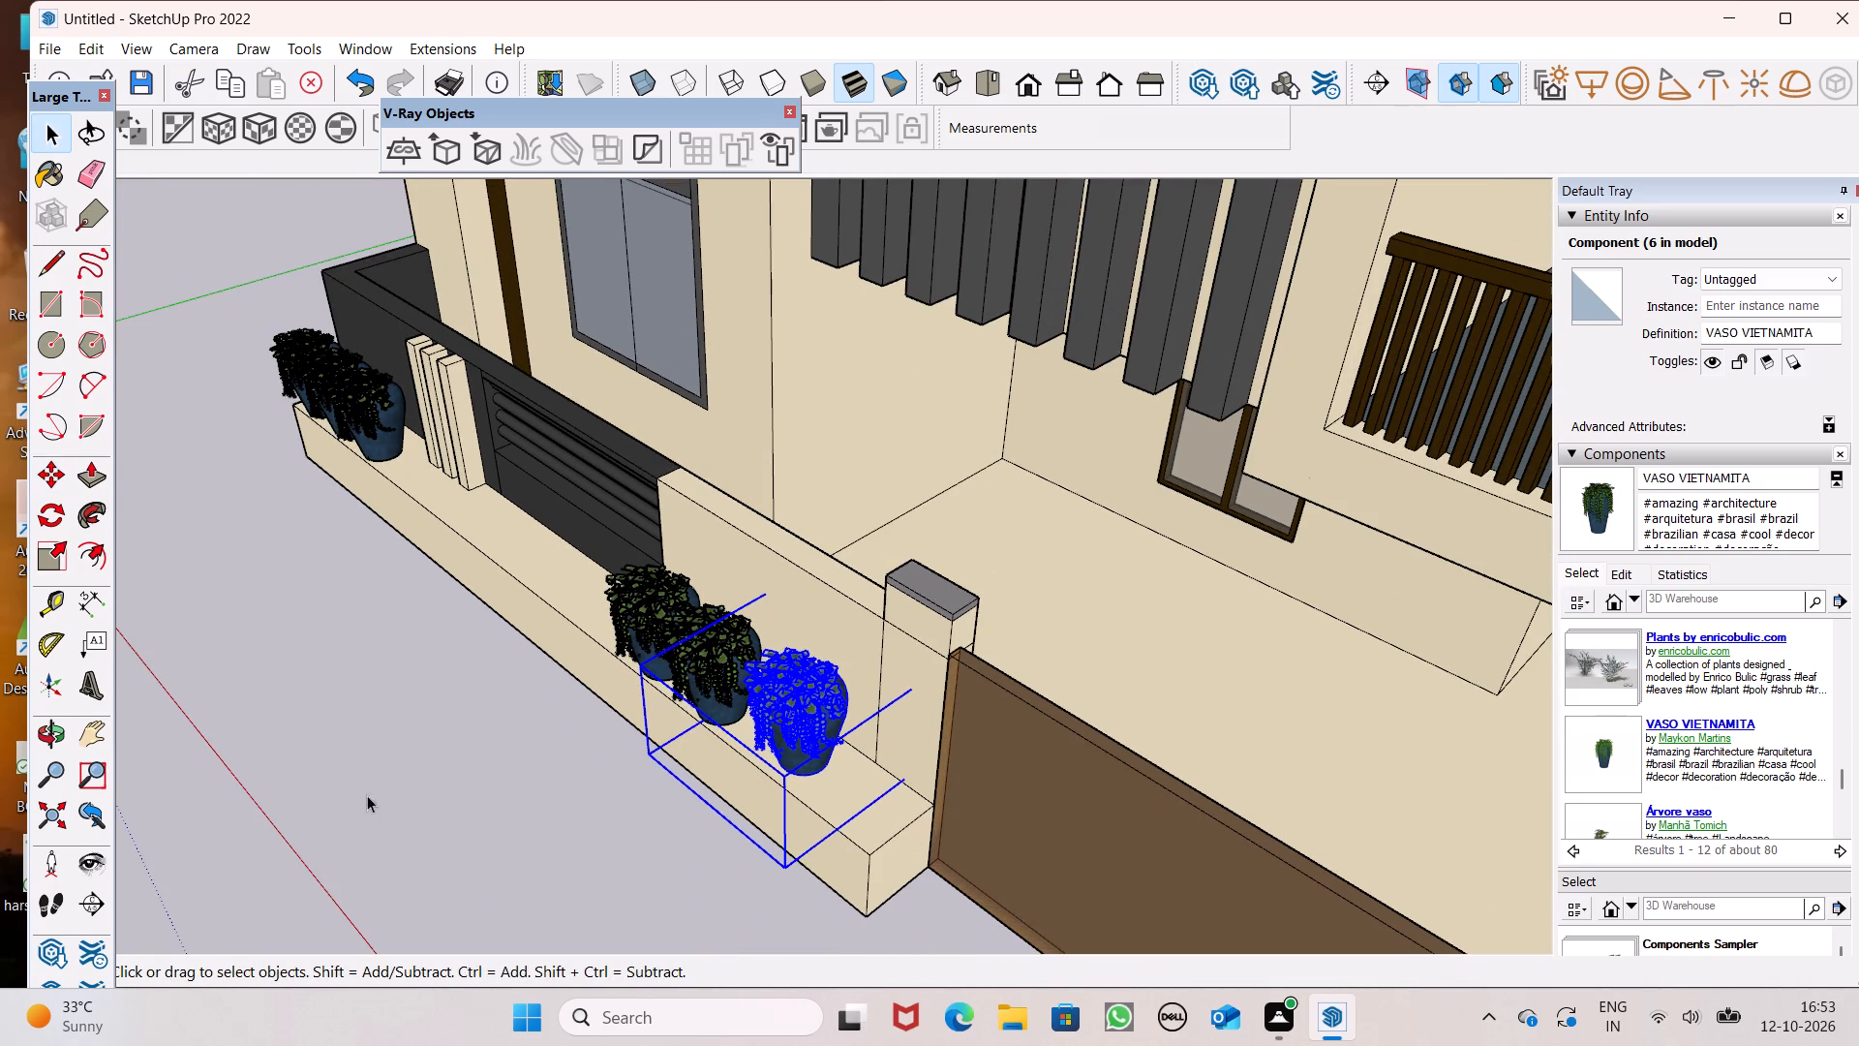
Deselect the end plant and search the 3D Warehouse components for "flowers".
click(423, 766)
scroll(787, 815, down, 3)
middle_drag(789, 838, 1139, 602)
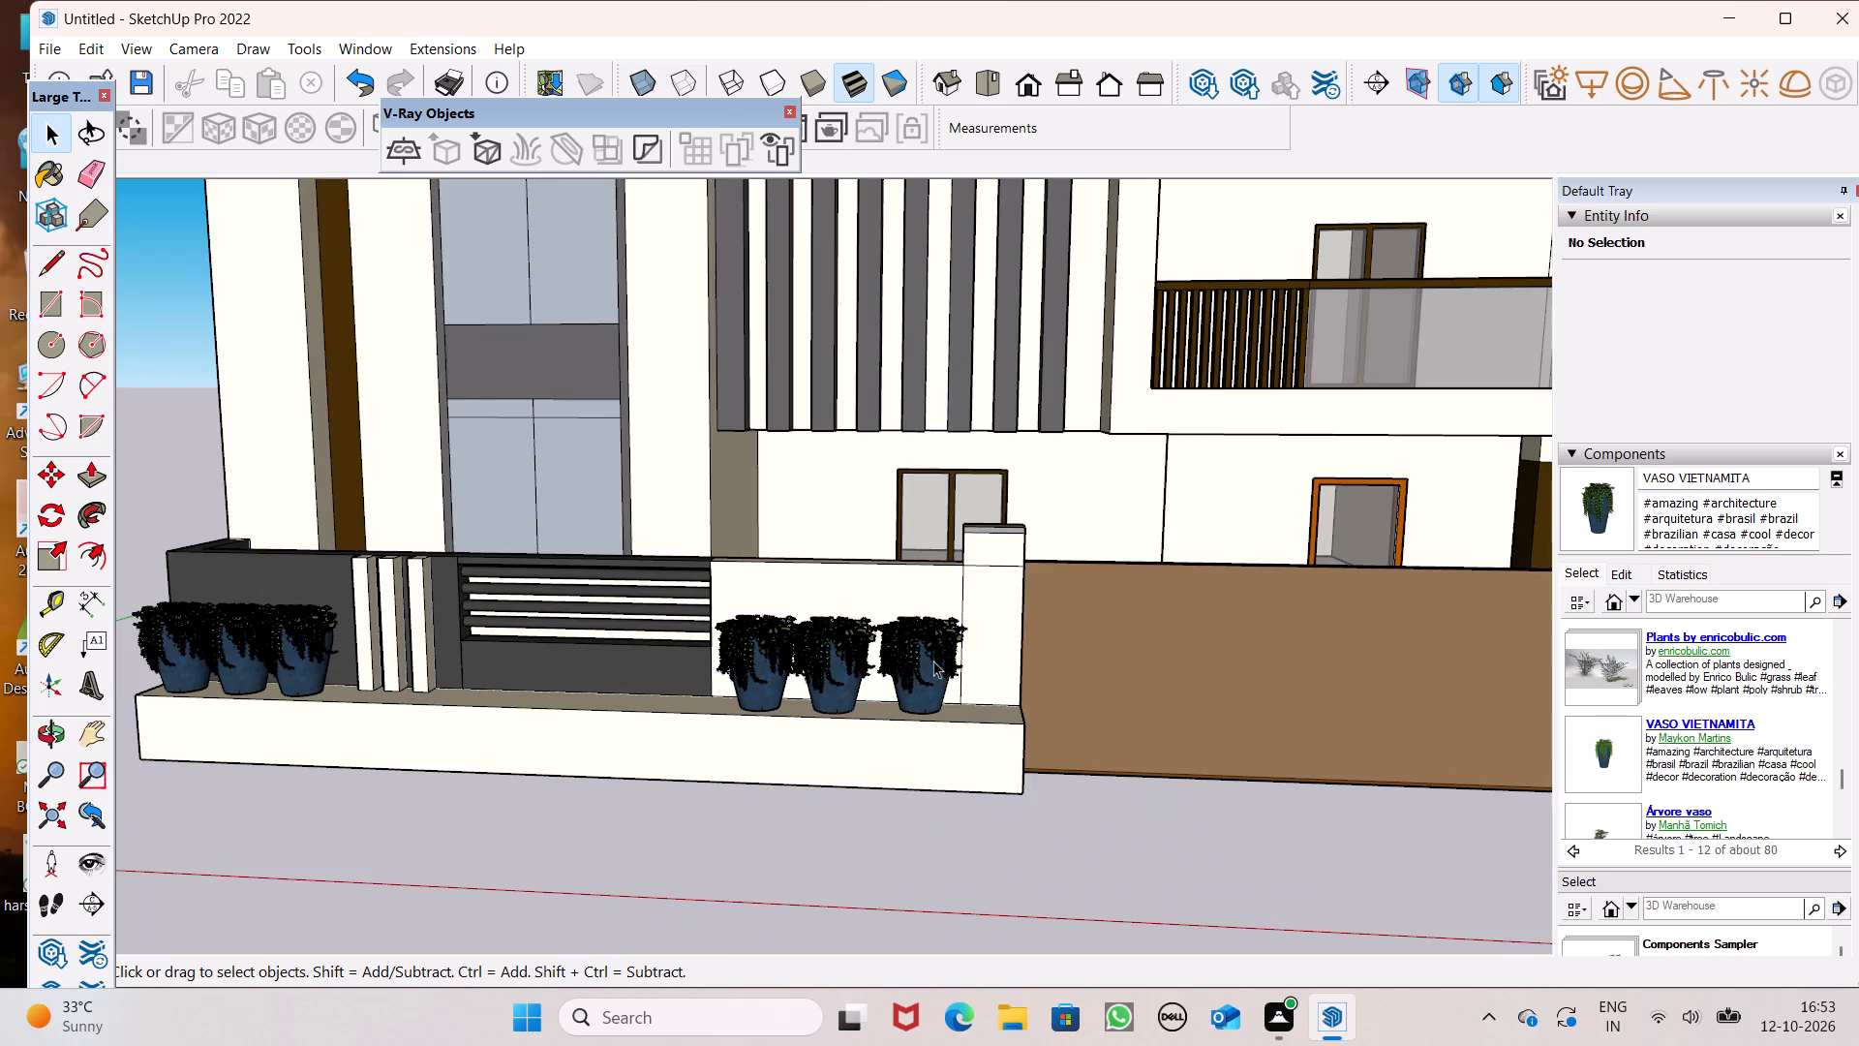
scroll(951, 661, up, 2)
scroll(1001, 664, down, 5)
scroll(1698, 681, down, 2)
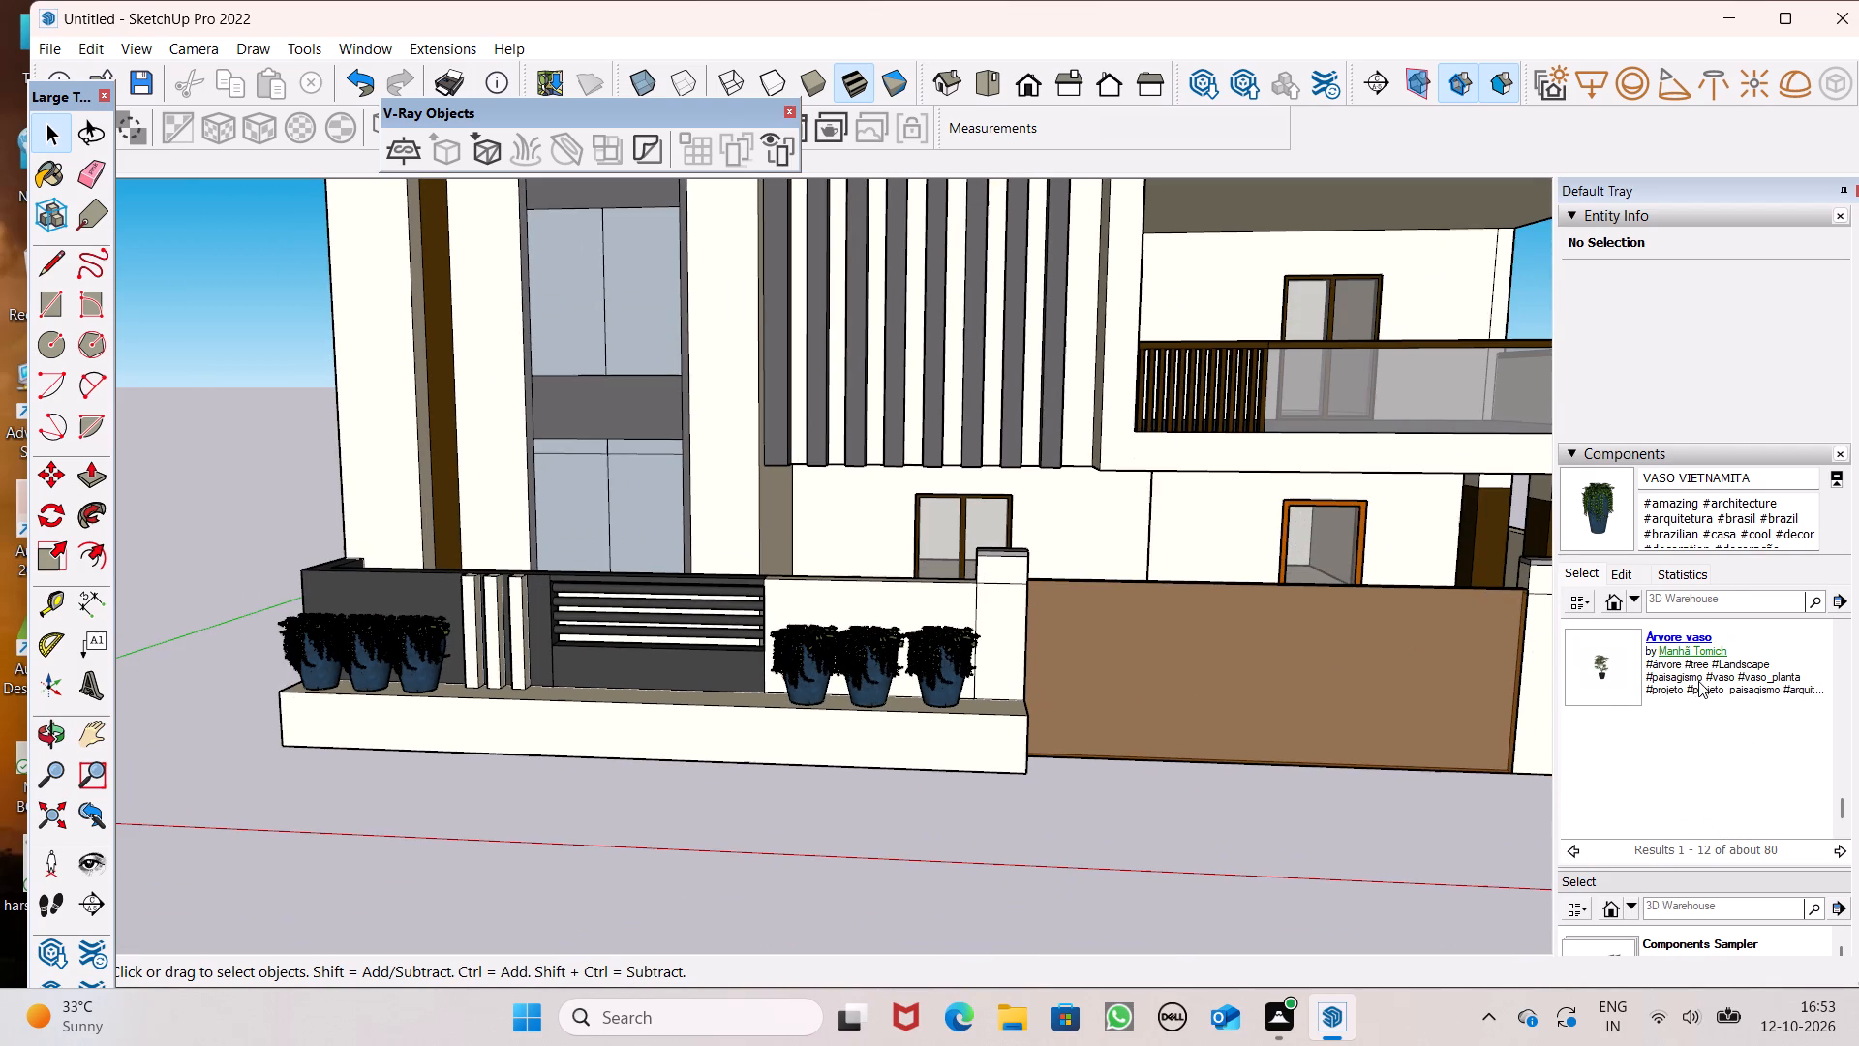
click(1676, 591)
click(1676, 600)
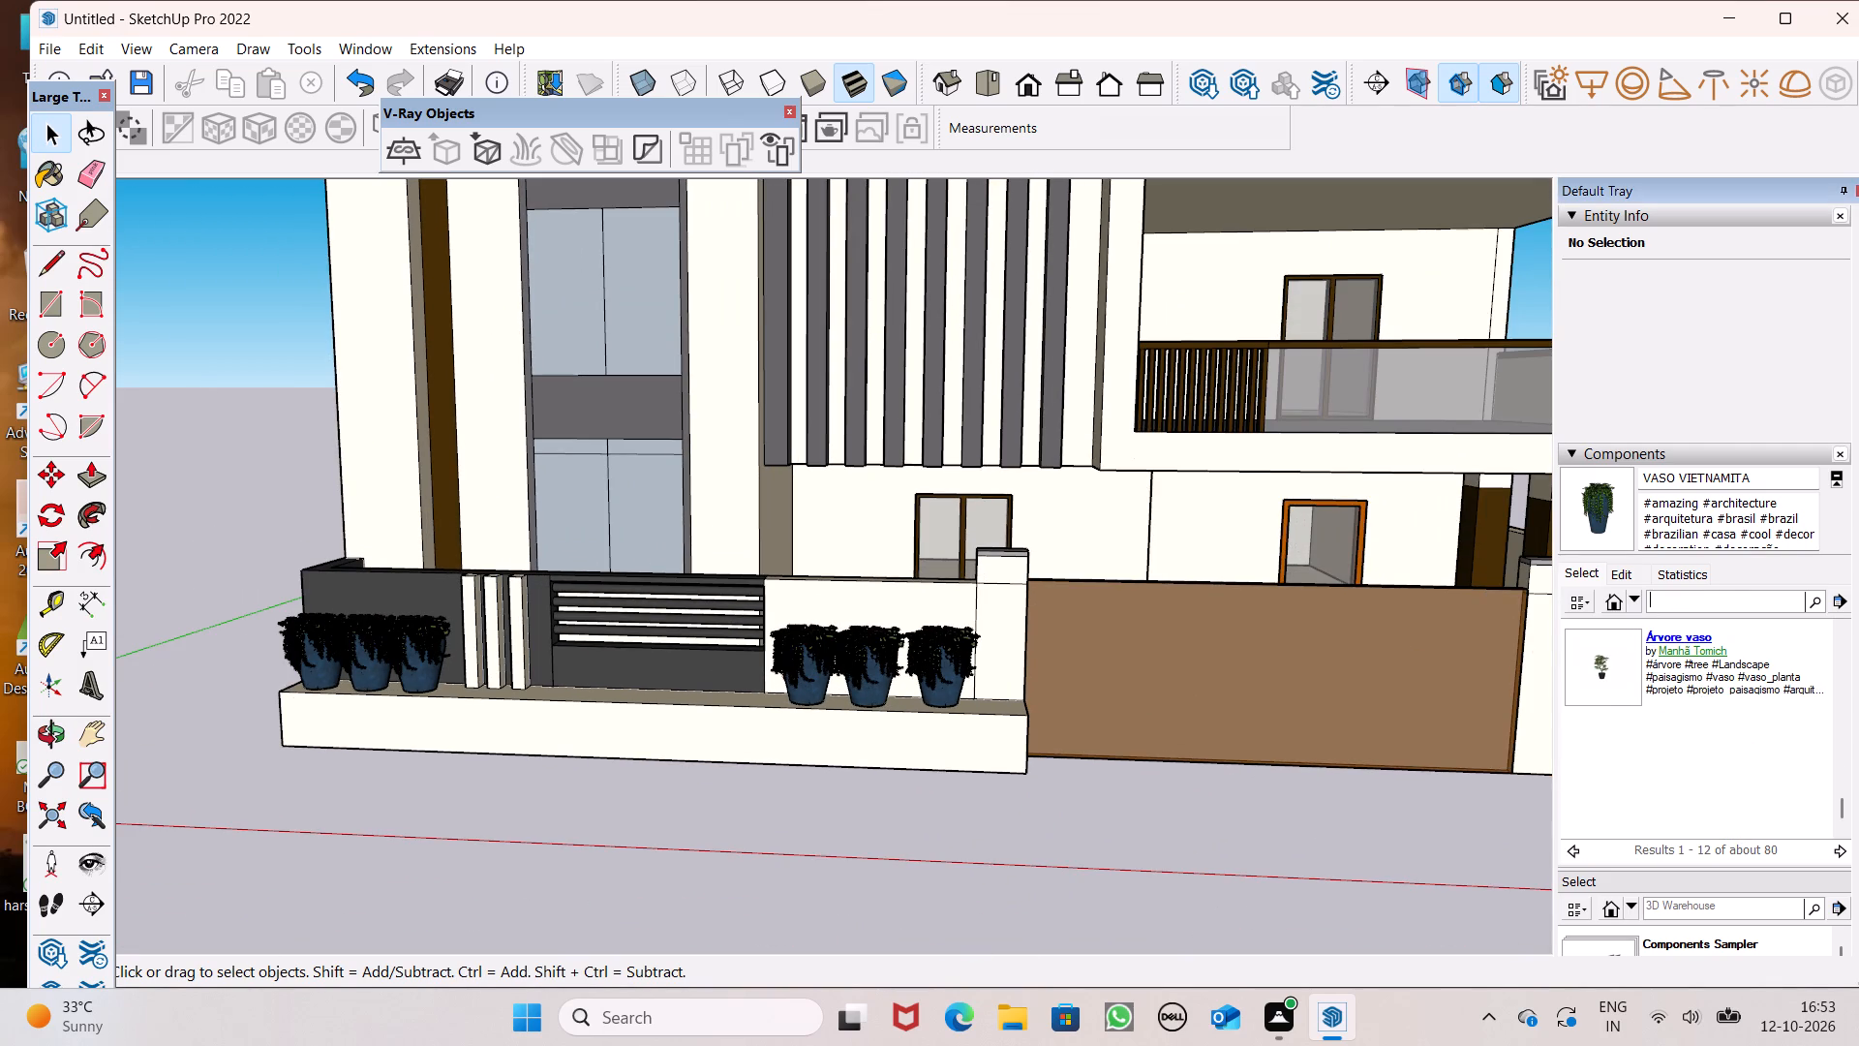
text(flo)
text(wers)
key(Return)
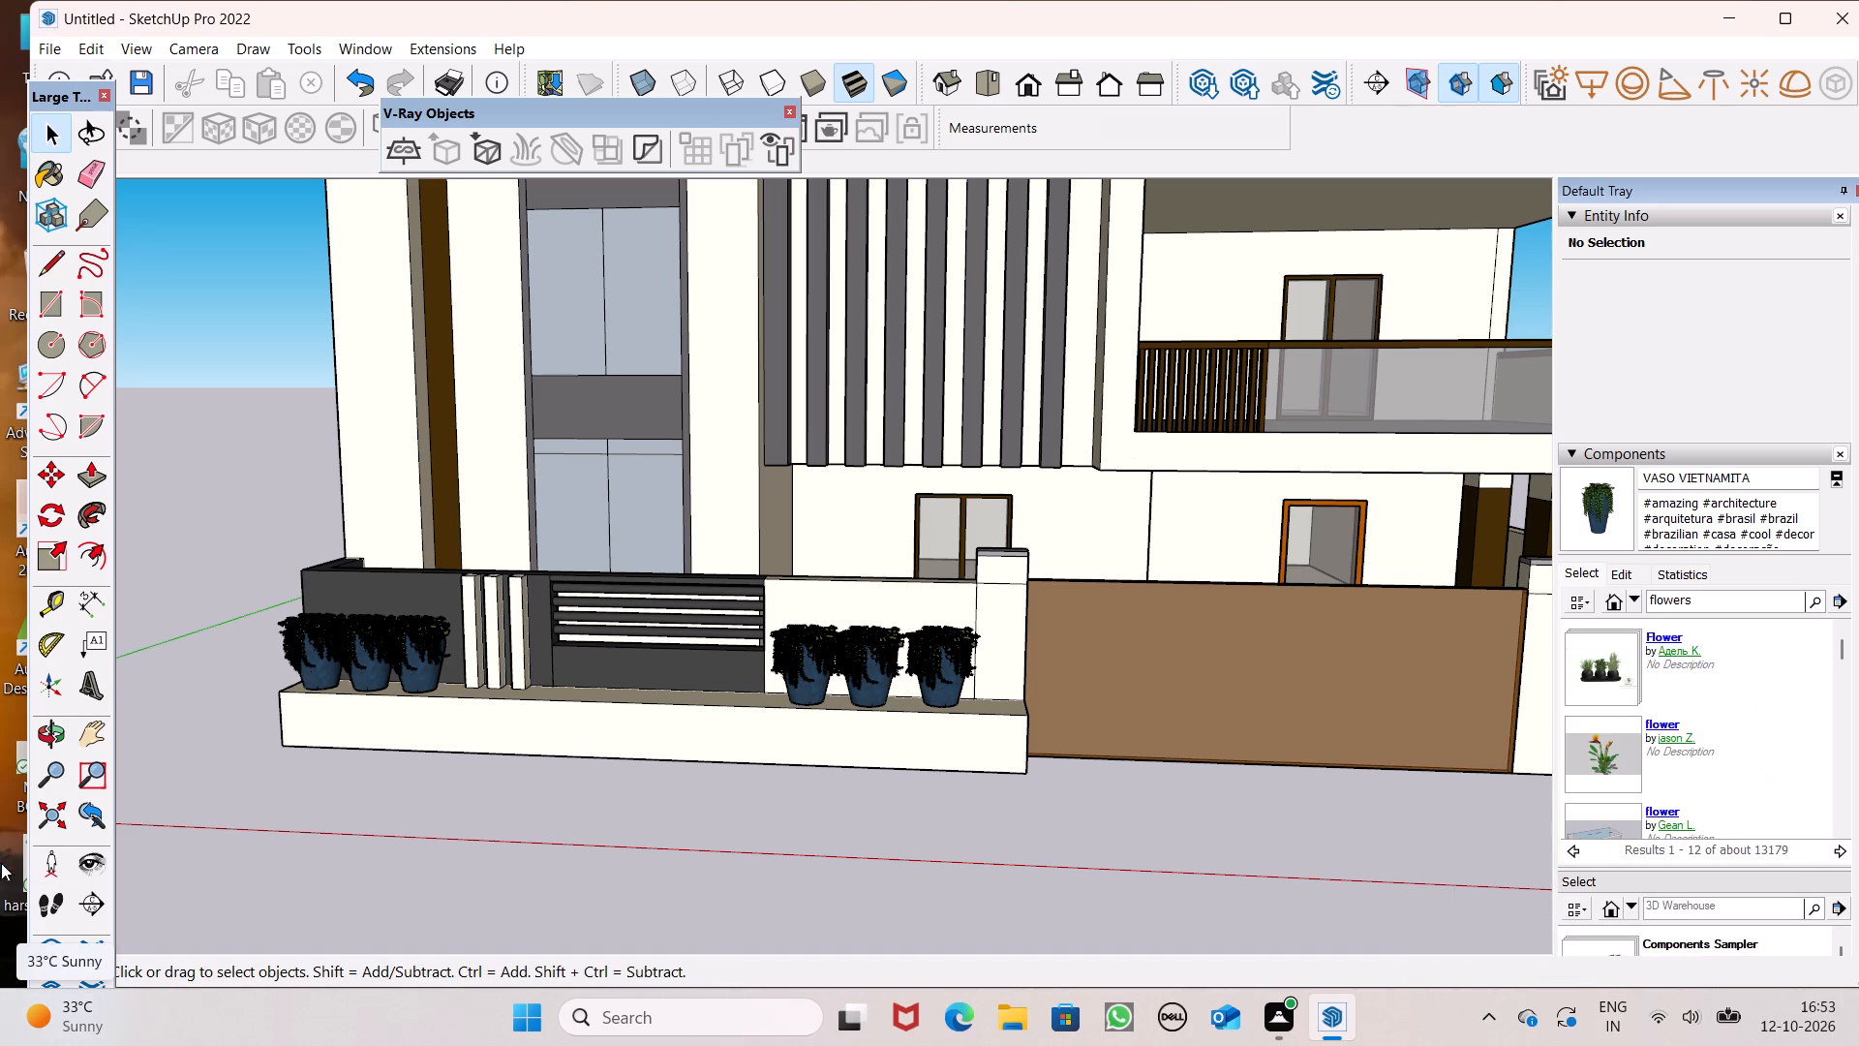
Browse the flower models and load the "flowers" component showing pink blooms in a white rectangular planter.
scroll(1614, 703, down, 2)
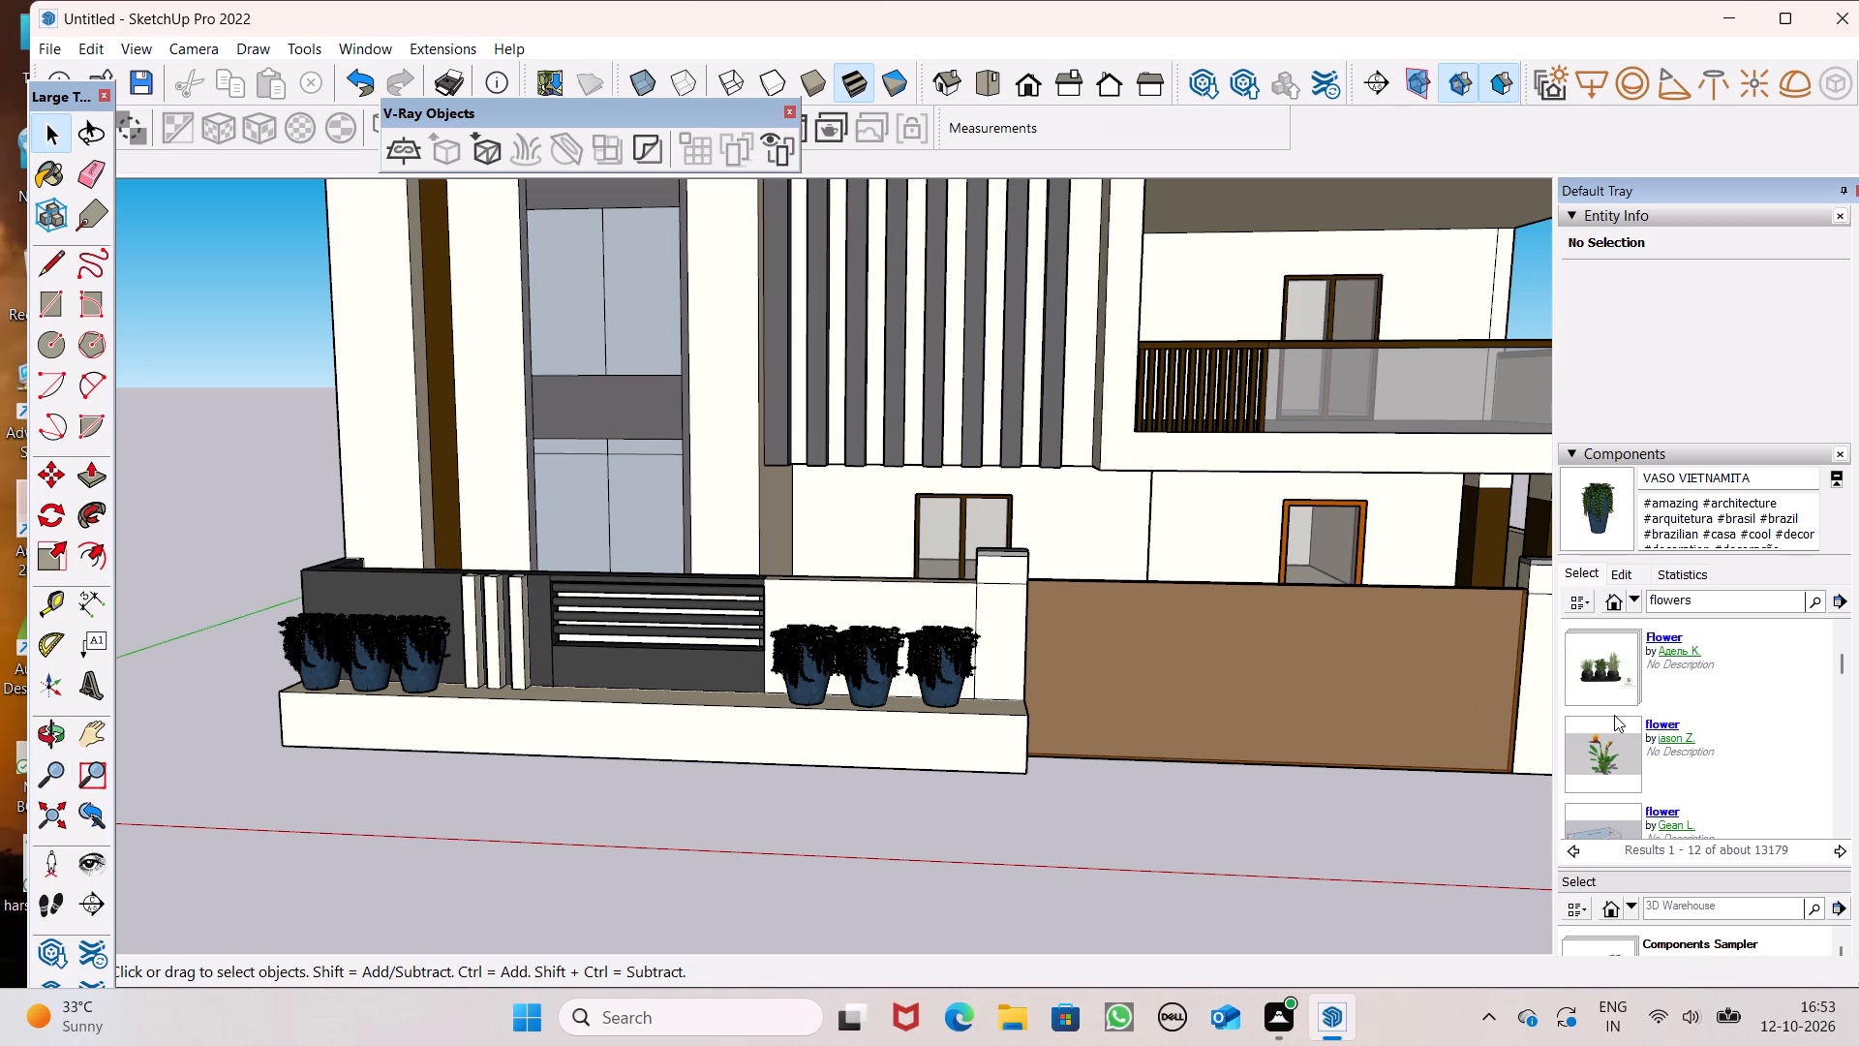
scroll(1614, 715, down, 5)
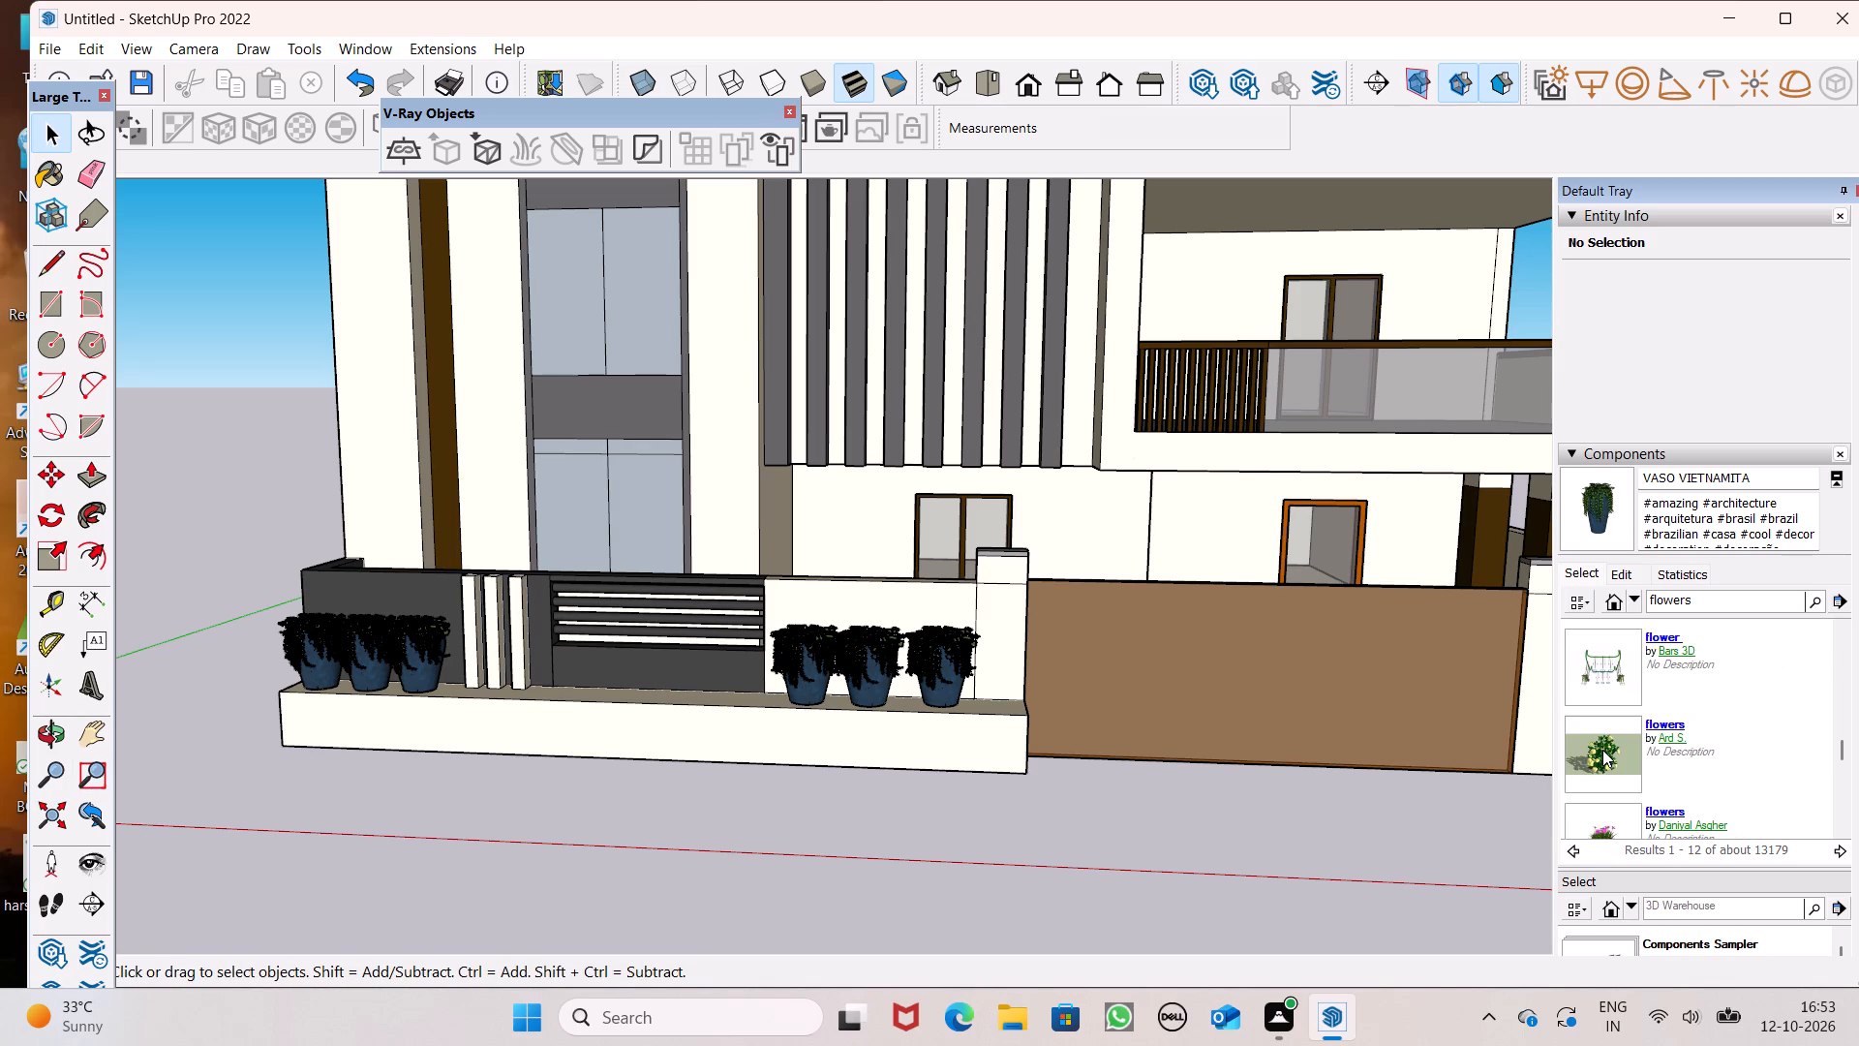
scroll(1602, 758, down, 1)
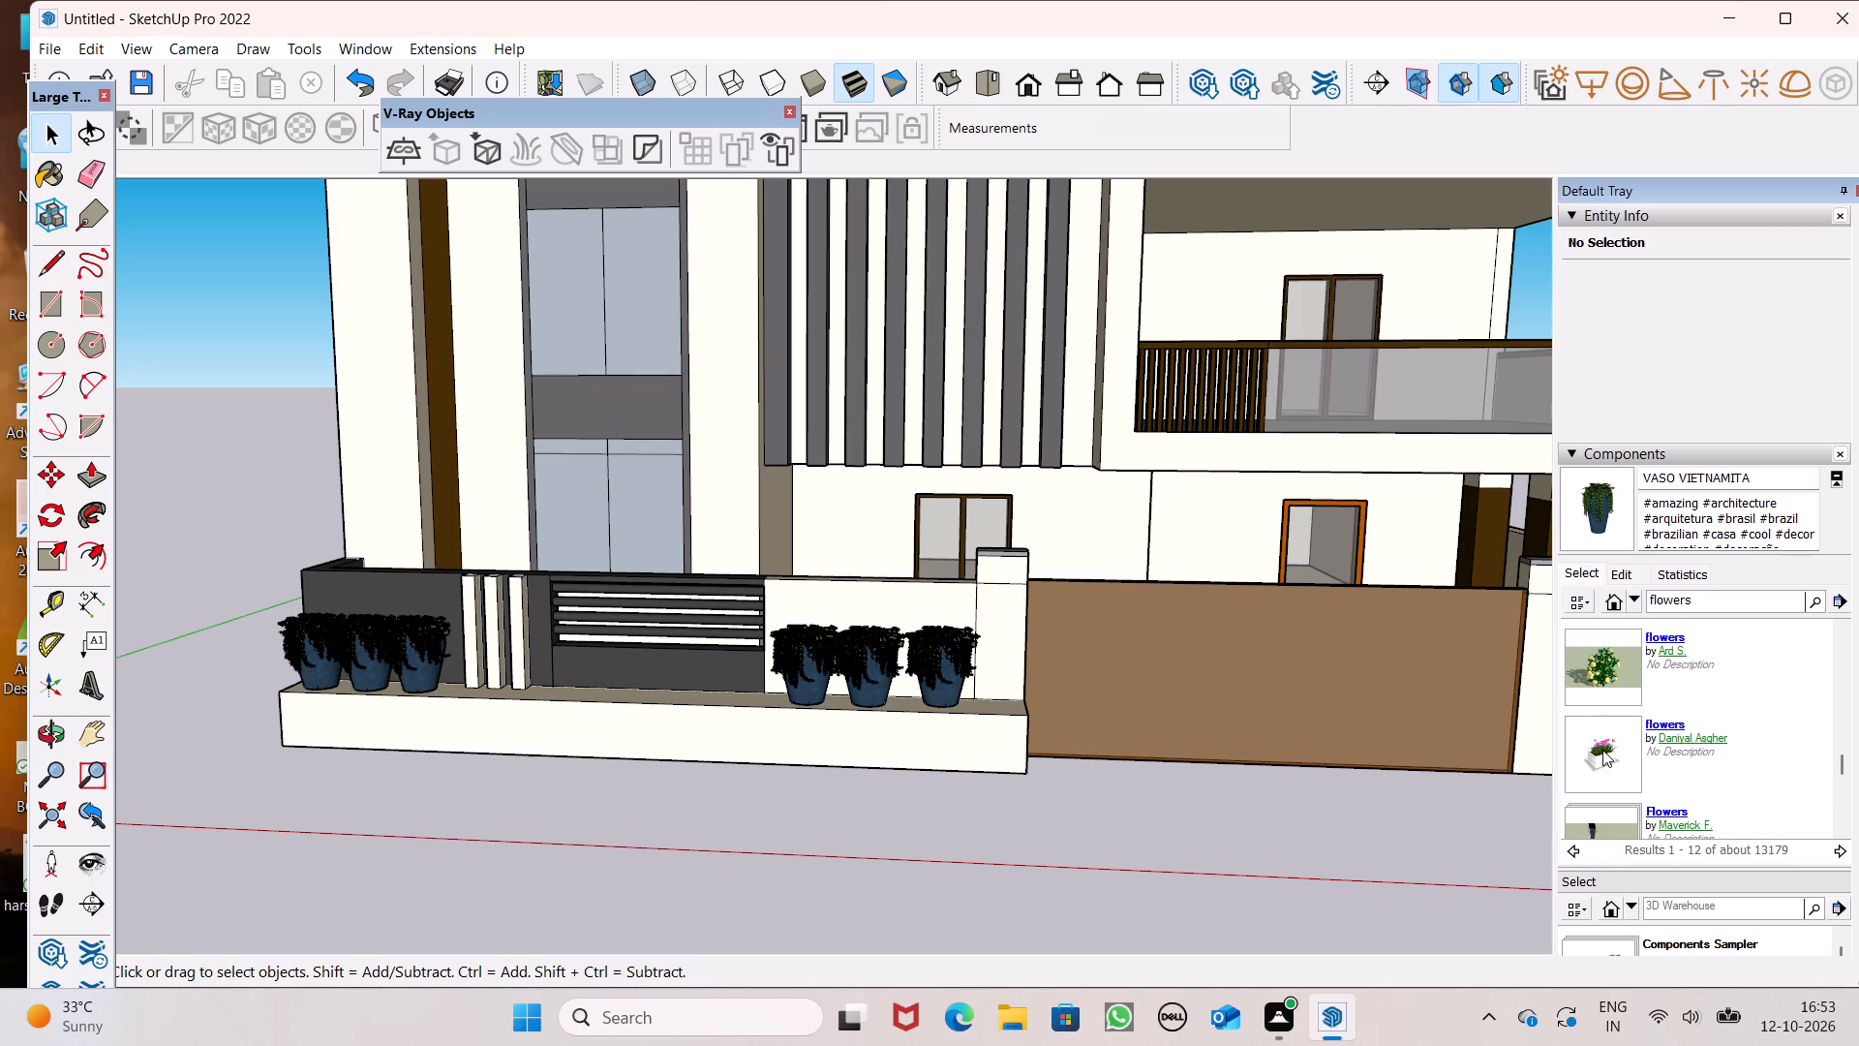
click(1602, 746)
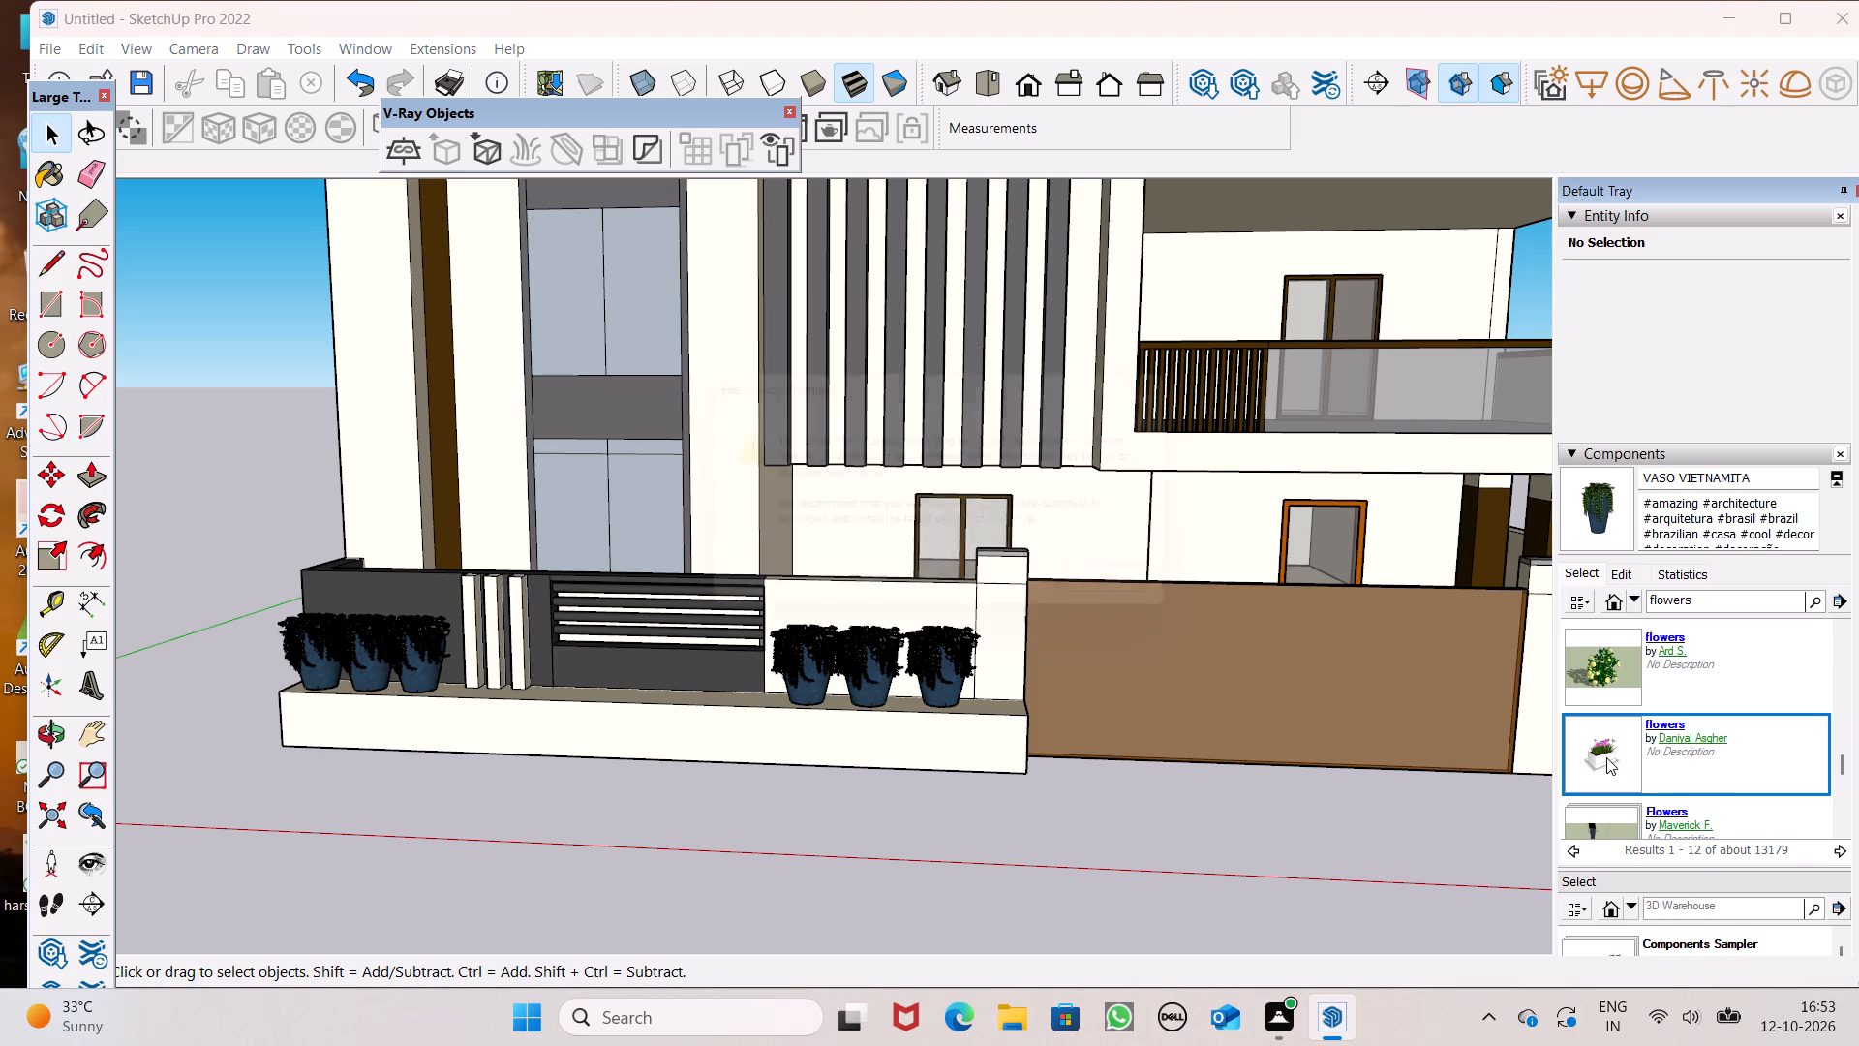
click(1136, 600)
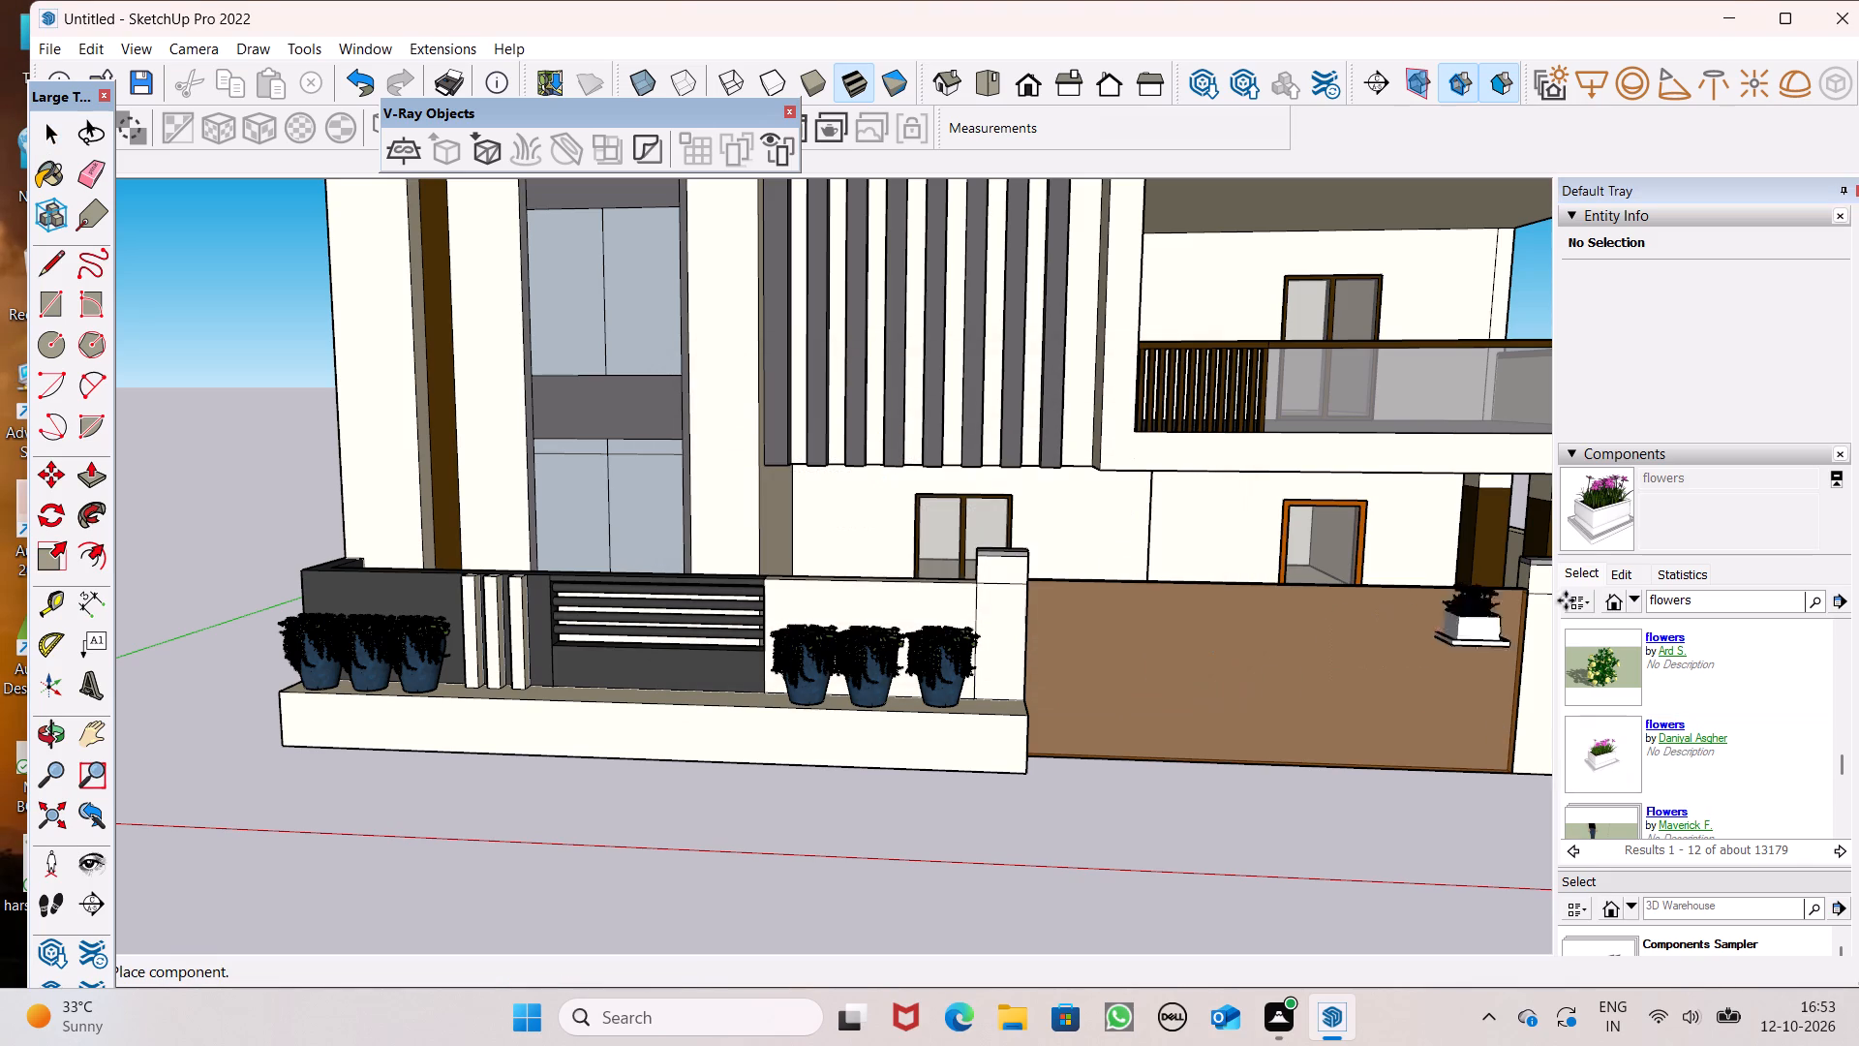
Place the white flower planter on the boundary wall's ledge, just past the three cream fins near the dark louvred section.
scroll(448, 692, up, 6)
middle_drag(711, 713, 793, 950)
scroll(794, 949, up, 1)
scroll(613, 788, up, 3)
middle_drag(632, 794, 632, 853)
scroll(632, 794, up, 1)
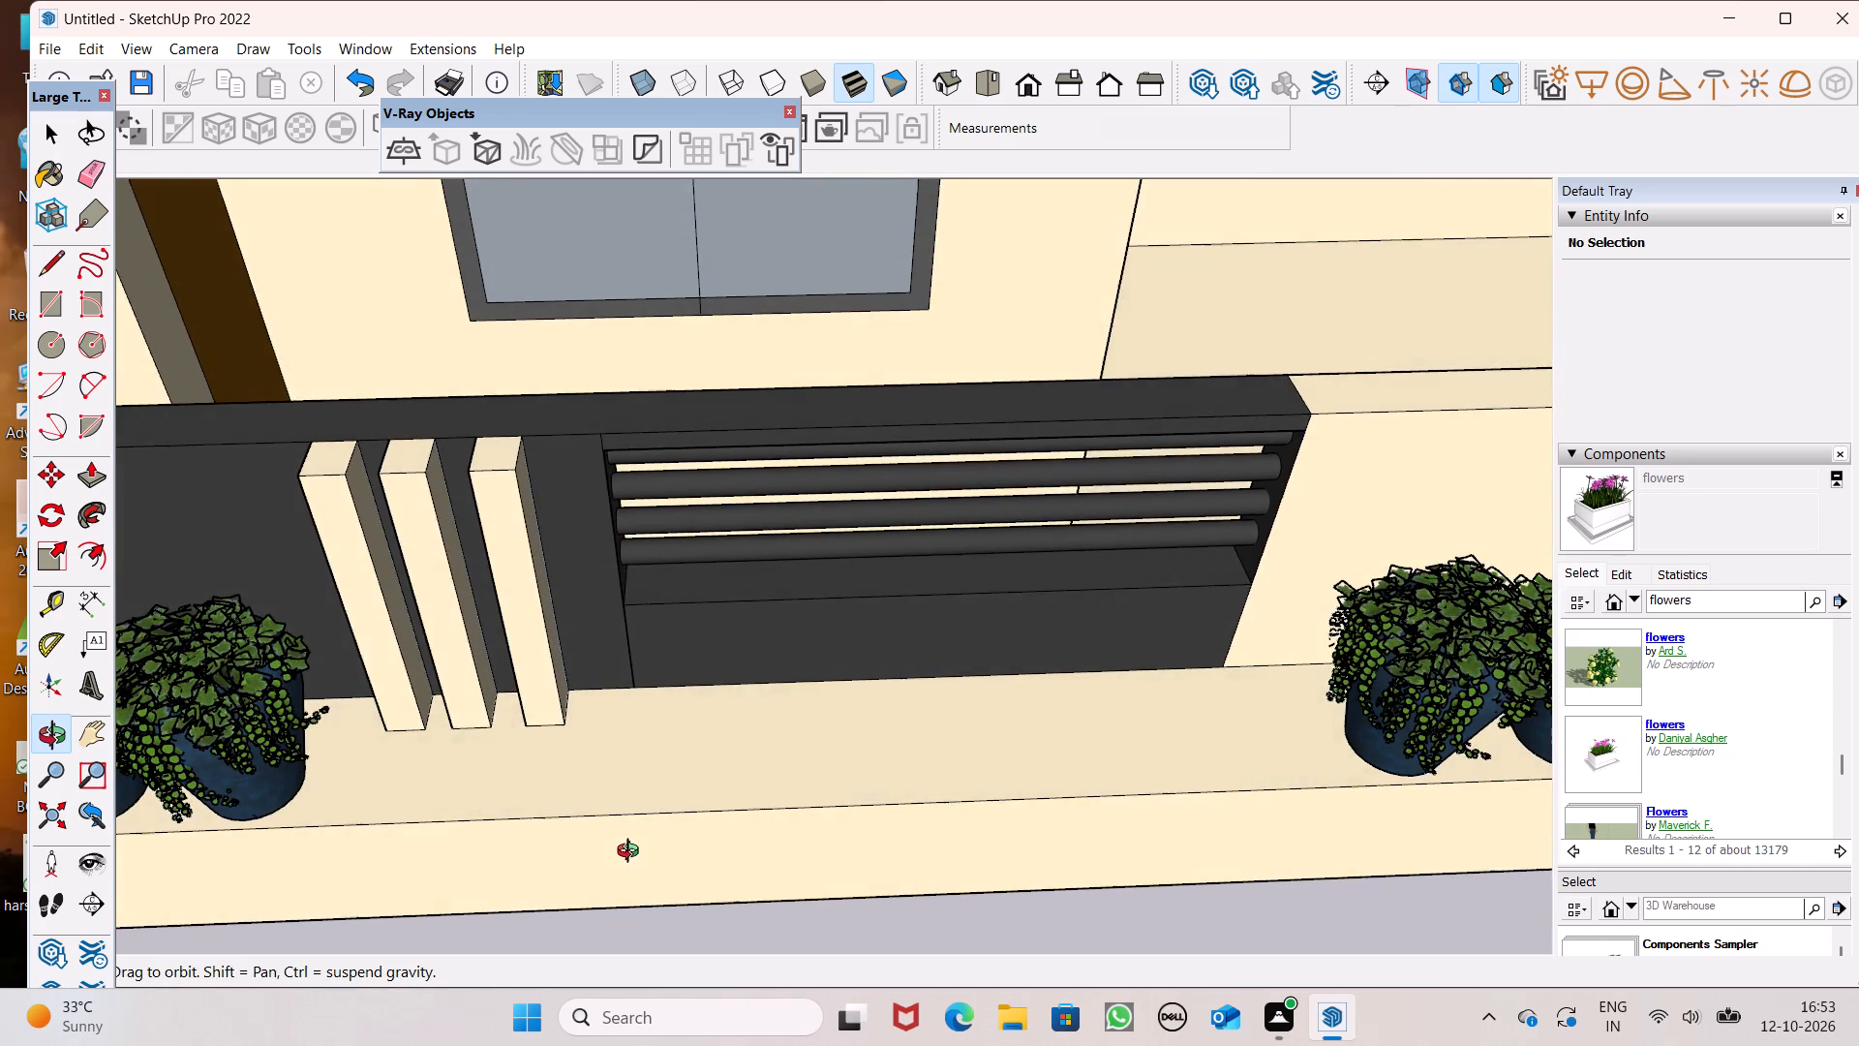
middle_drag(632, 853, 622, 858)
scroll(623, 778, up, 3)
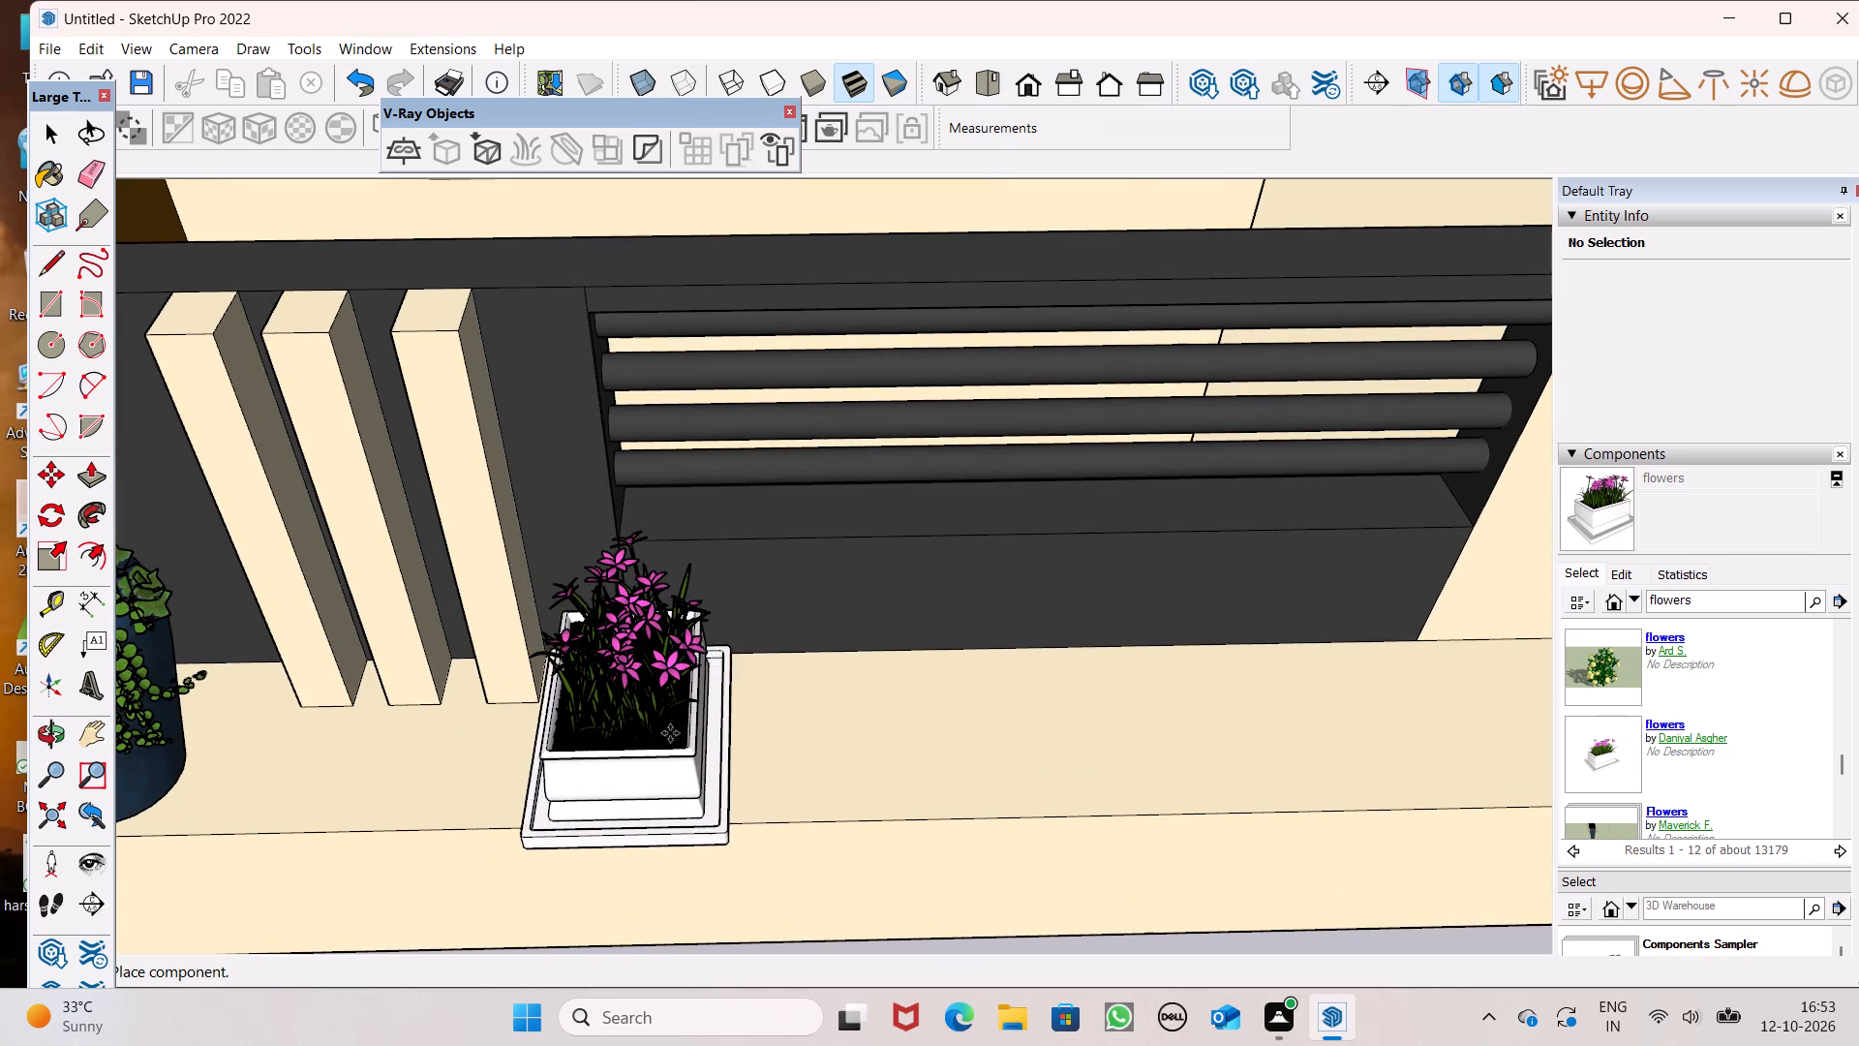
click(655, 747)
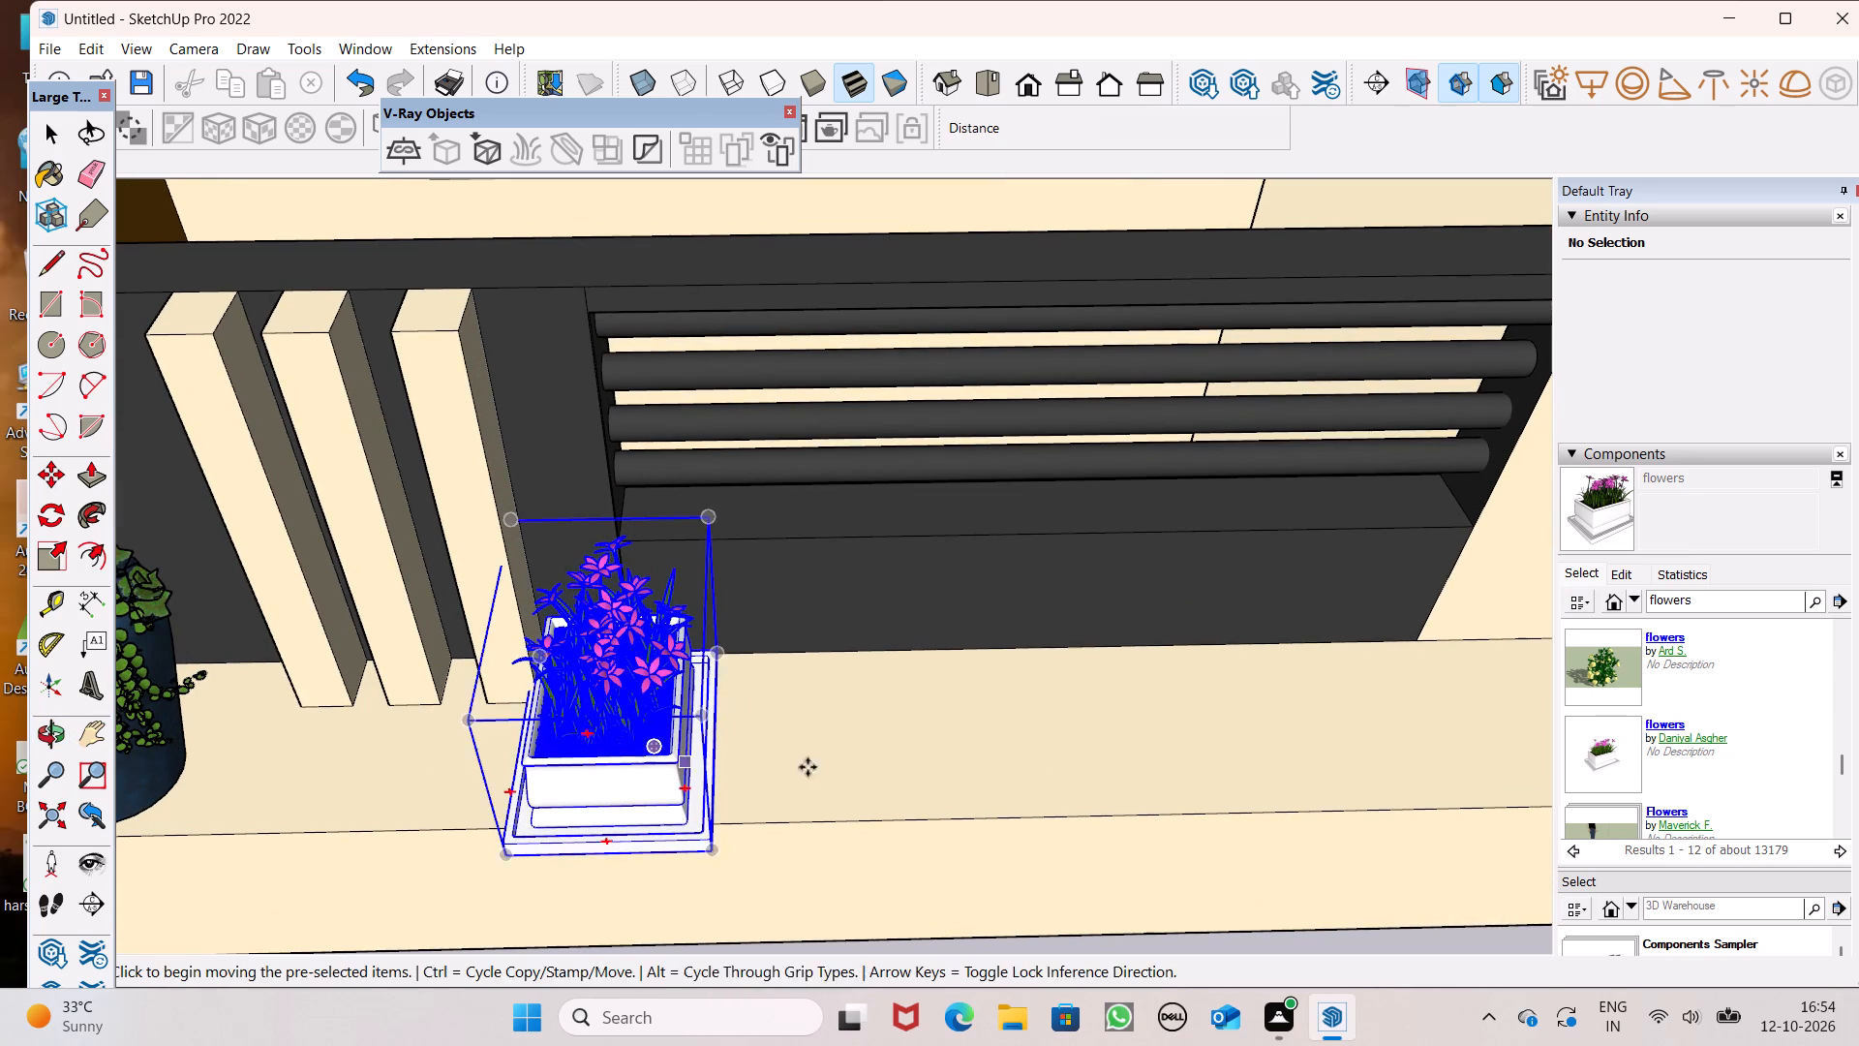
Scale the flower planter's depth across the ledge to about 0.84 along the green axis.
middle_drag(1144, 839, 625, 716)
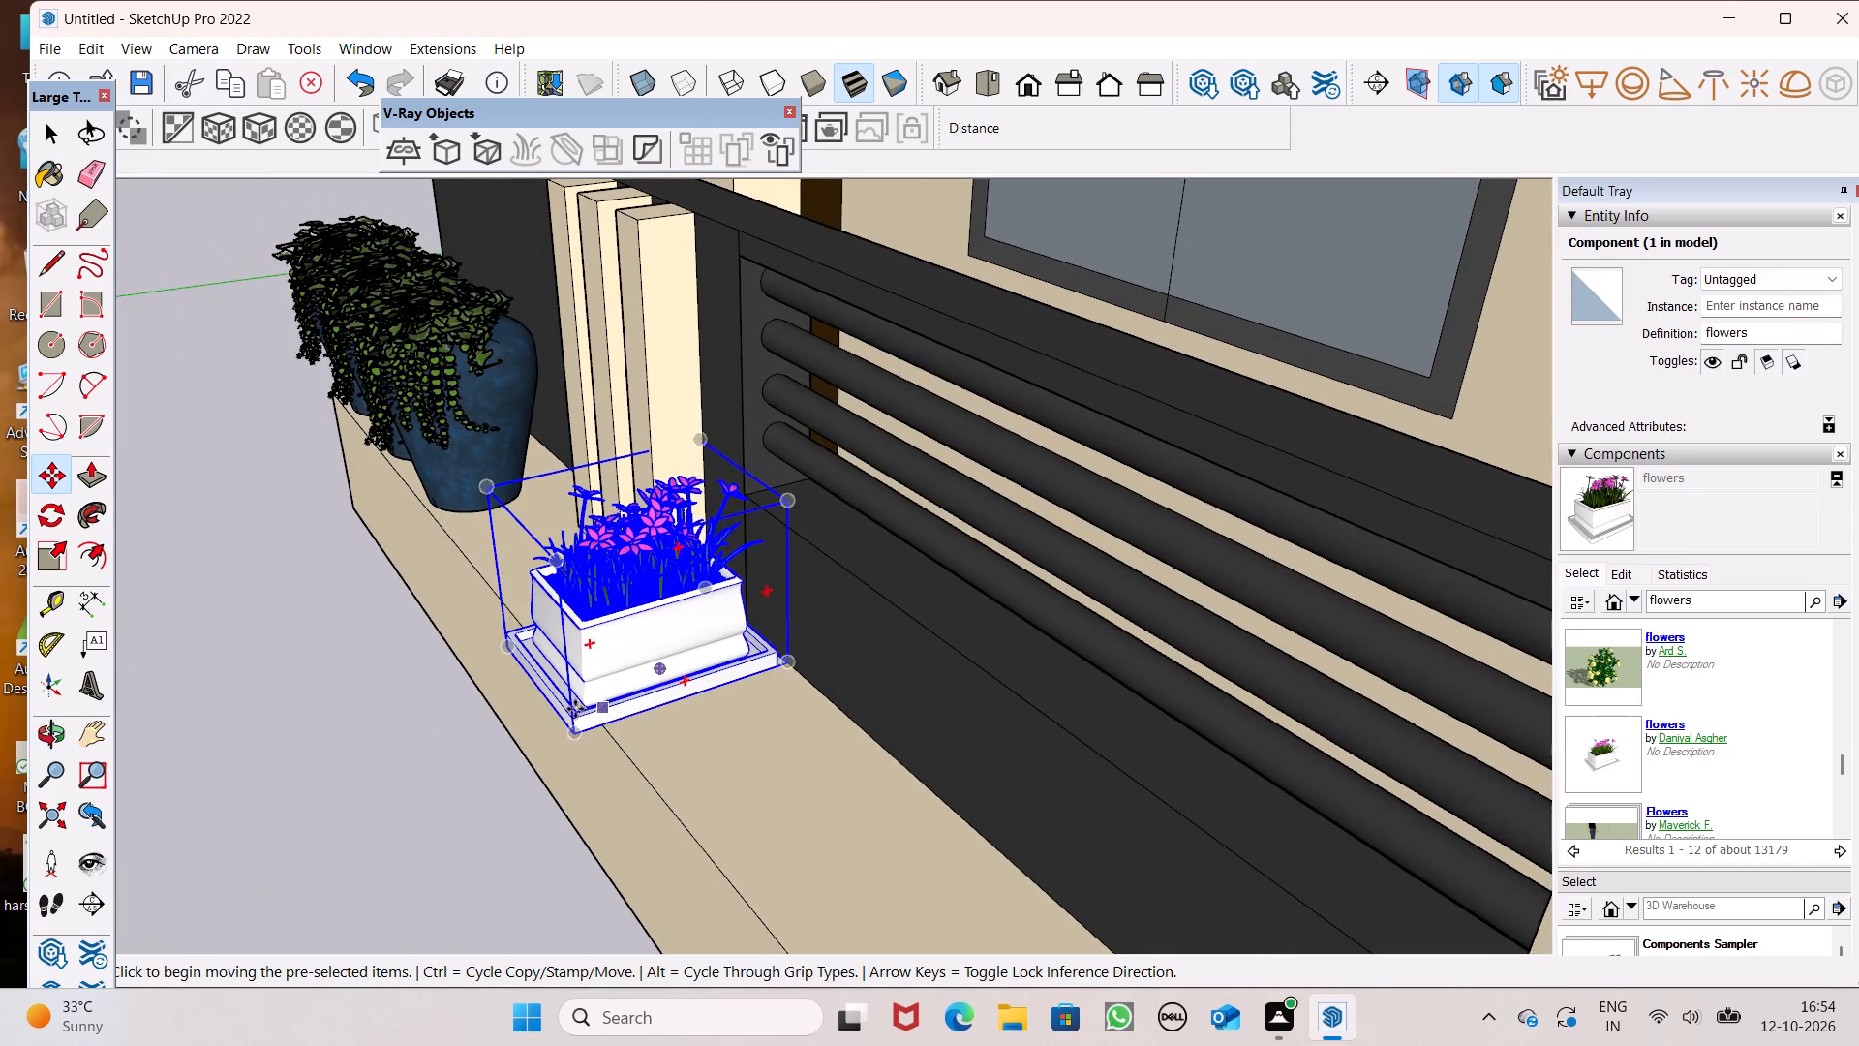
click(43, 562)
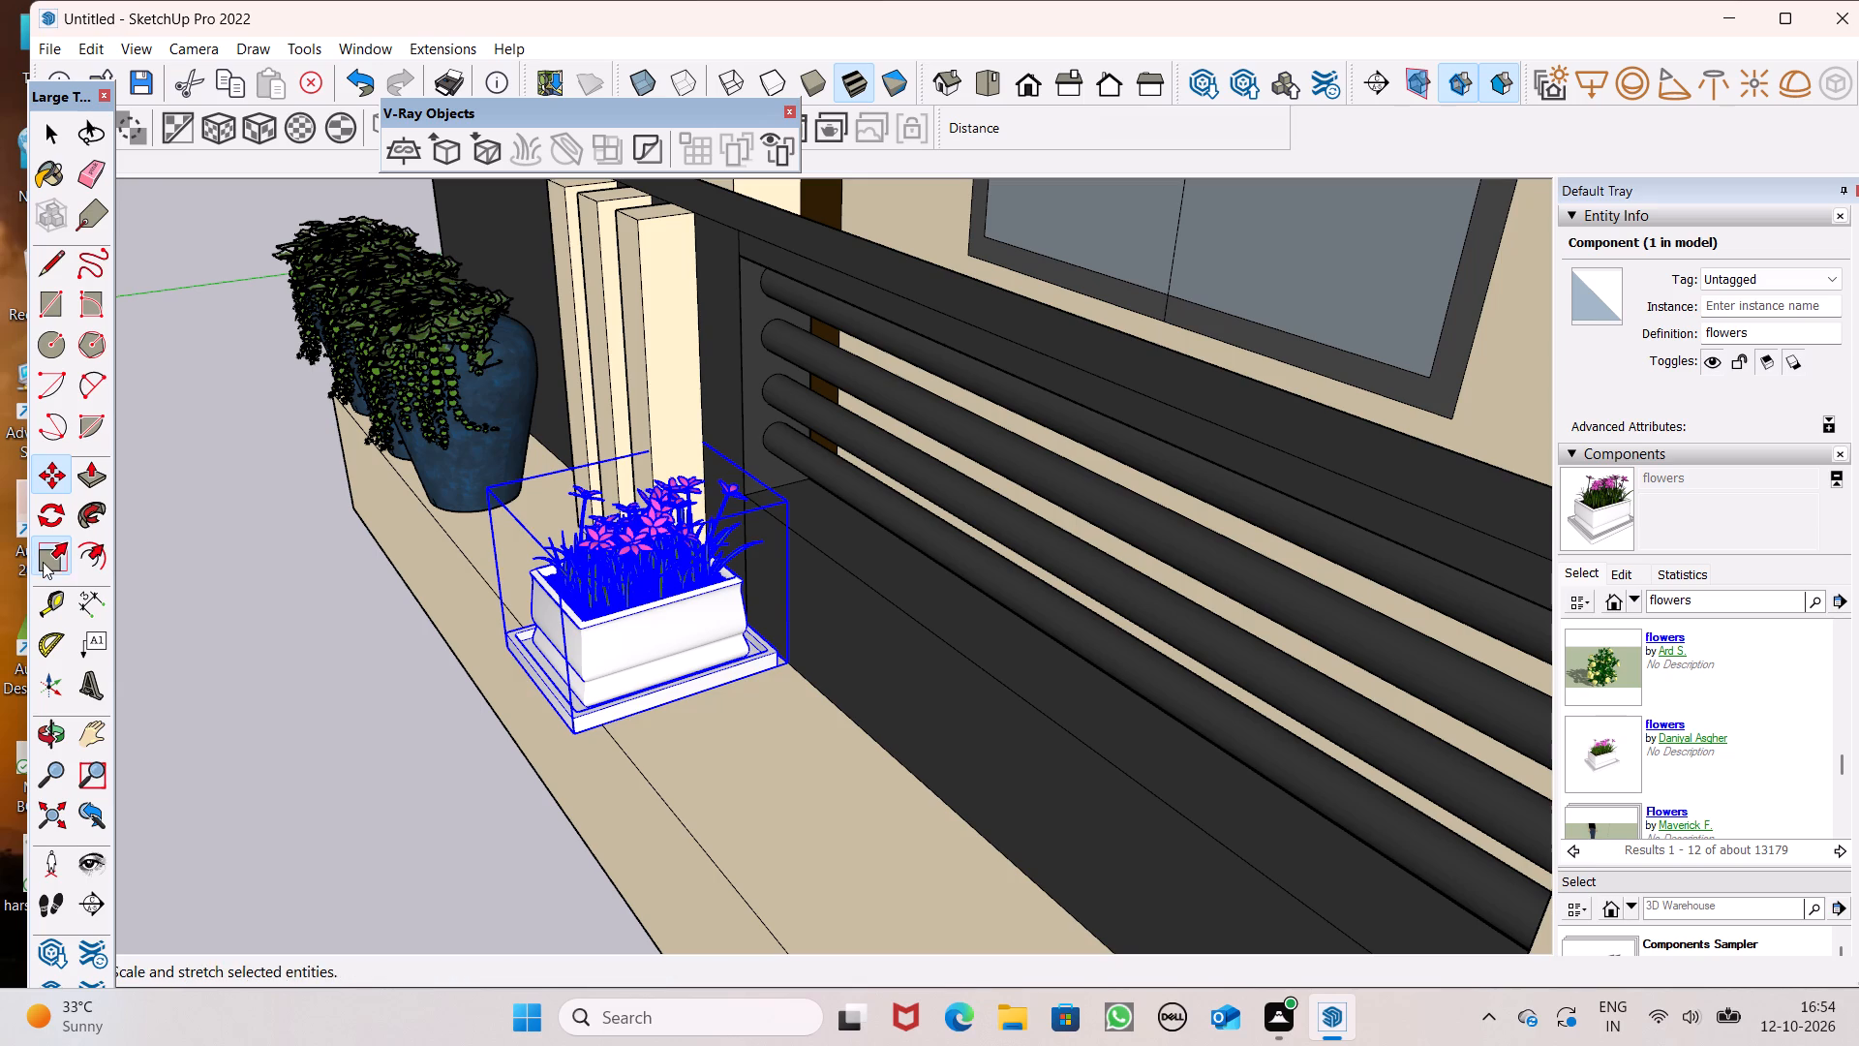
drag(530, 613, 561, 616)
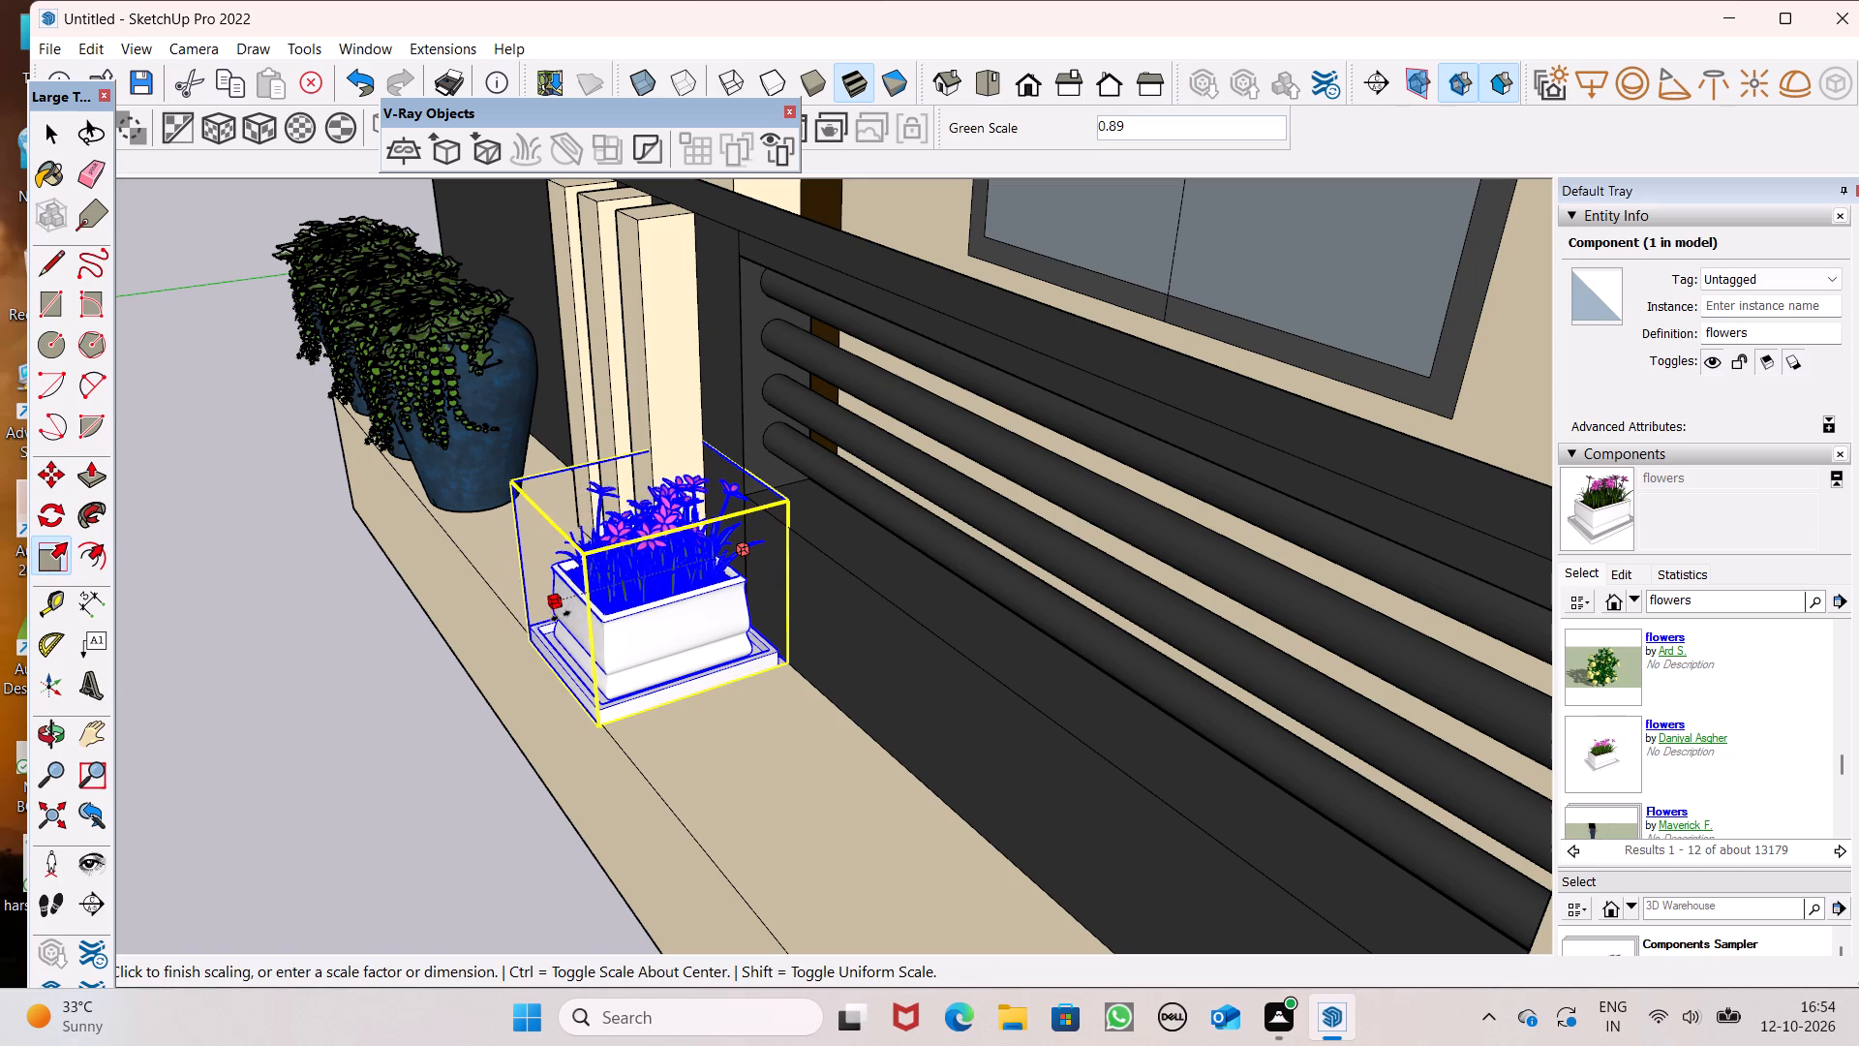
drag(561, 616, 570, 616)
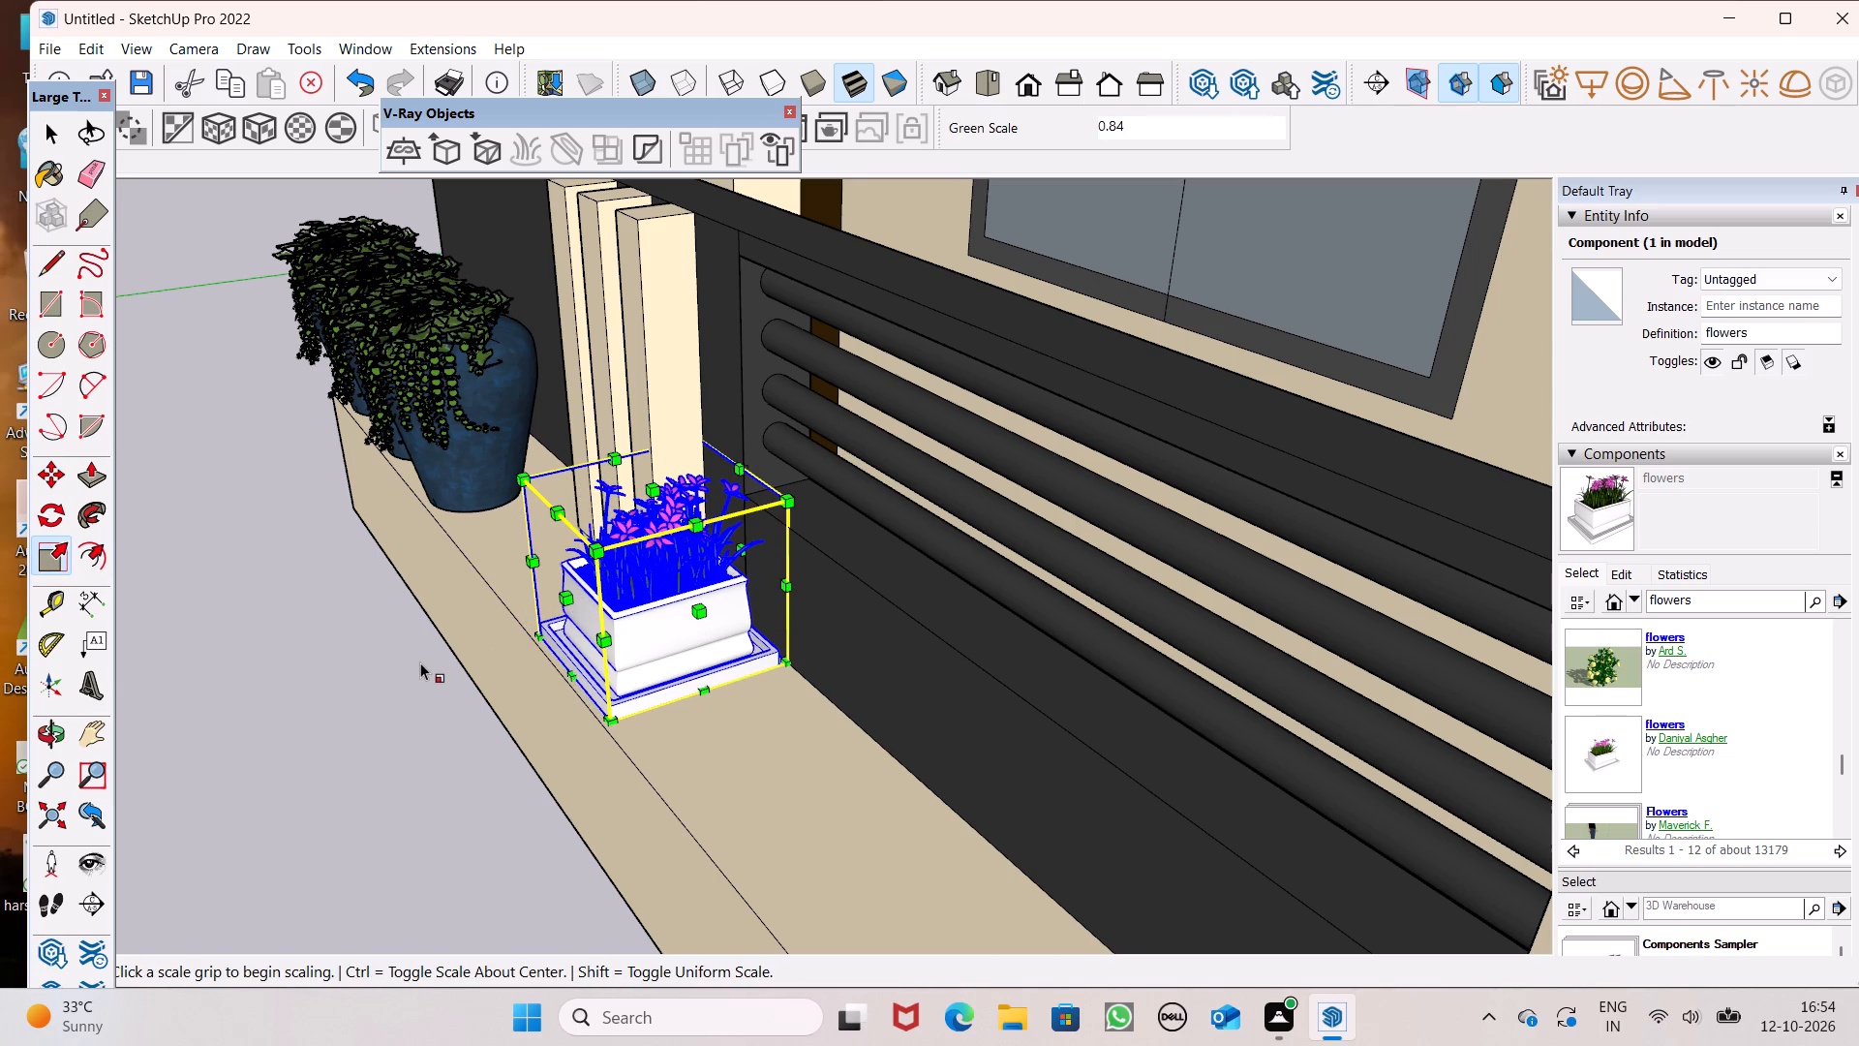
key(space)
click(393, 666)
Move the flower planter about 2 7/8" along the ledge, away from the three cream fins.
click(613, 653)
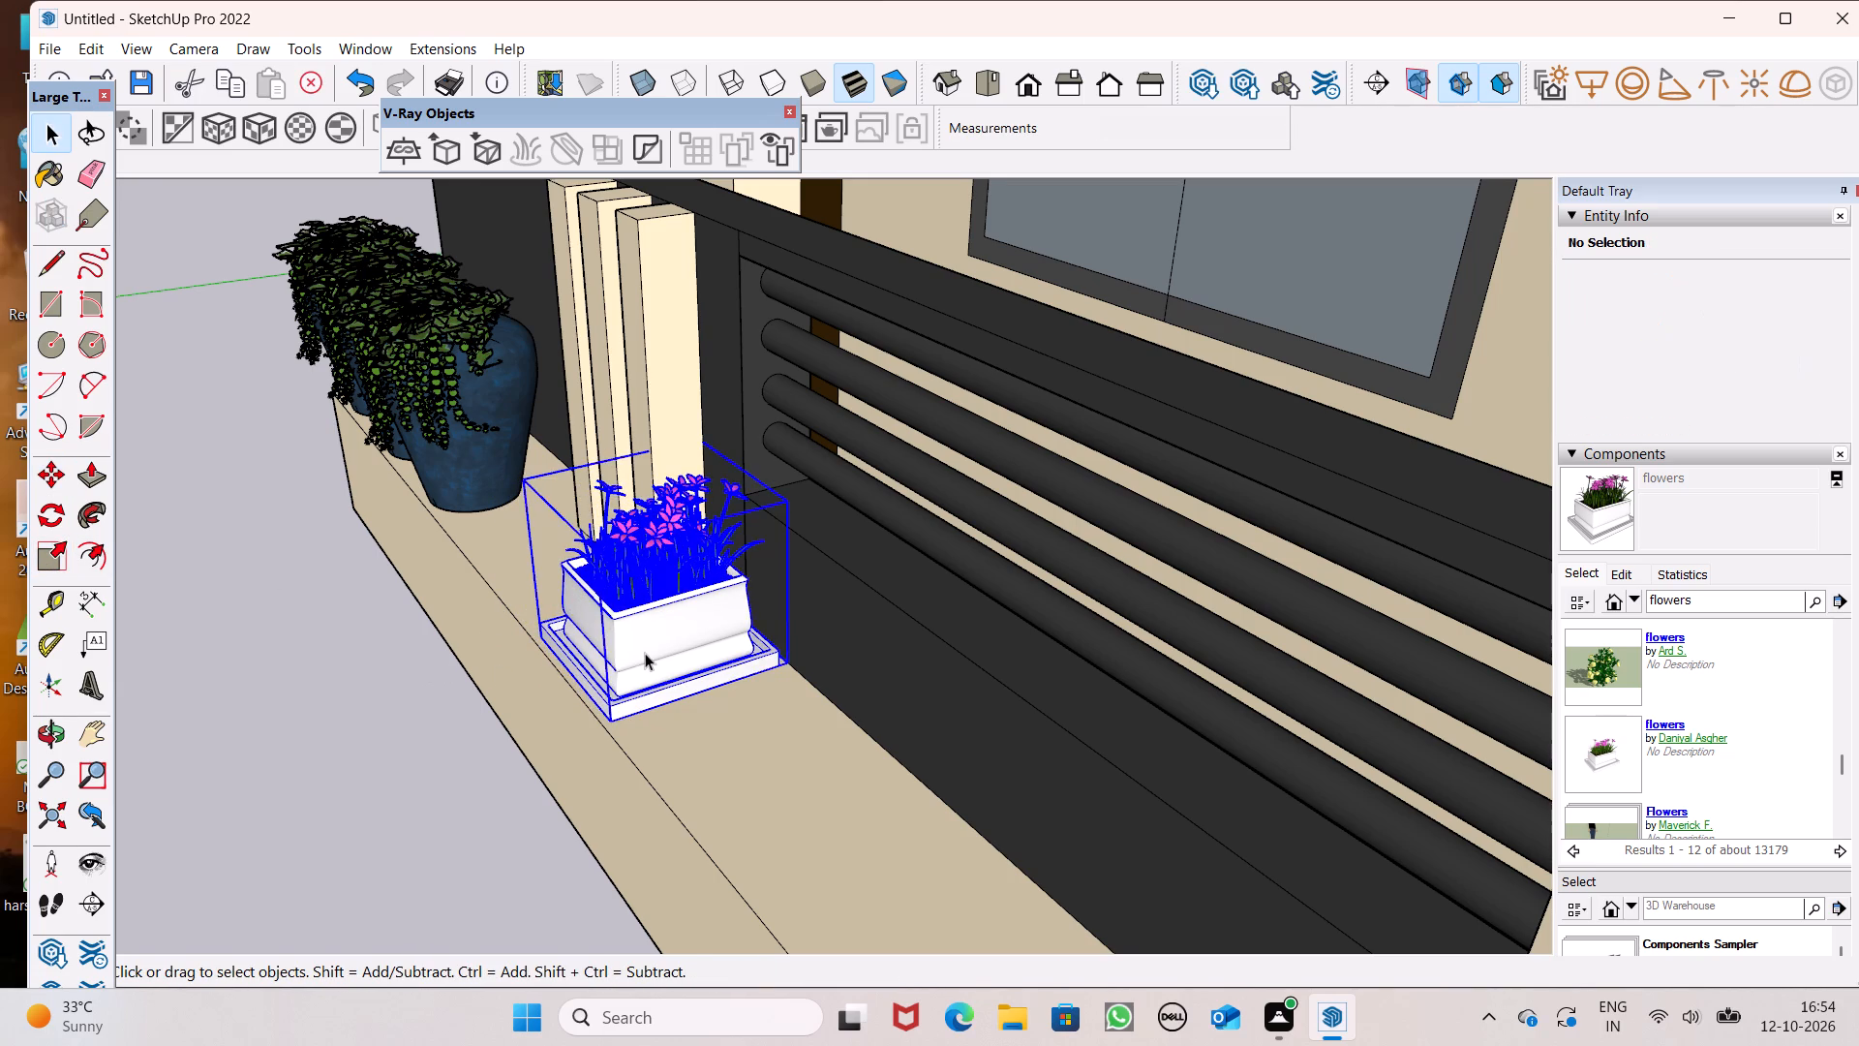
scroll(645, 653, down, 2)
key(m)
key(Return)
middle_drag(662, 754, 886, 889)
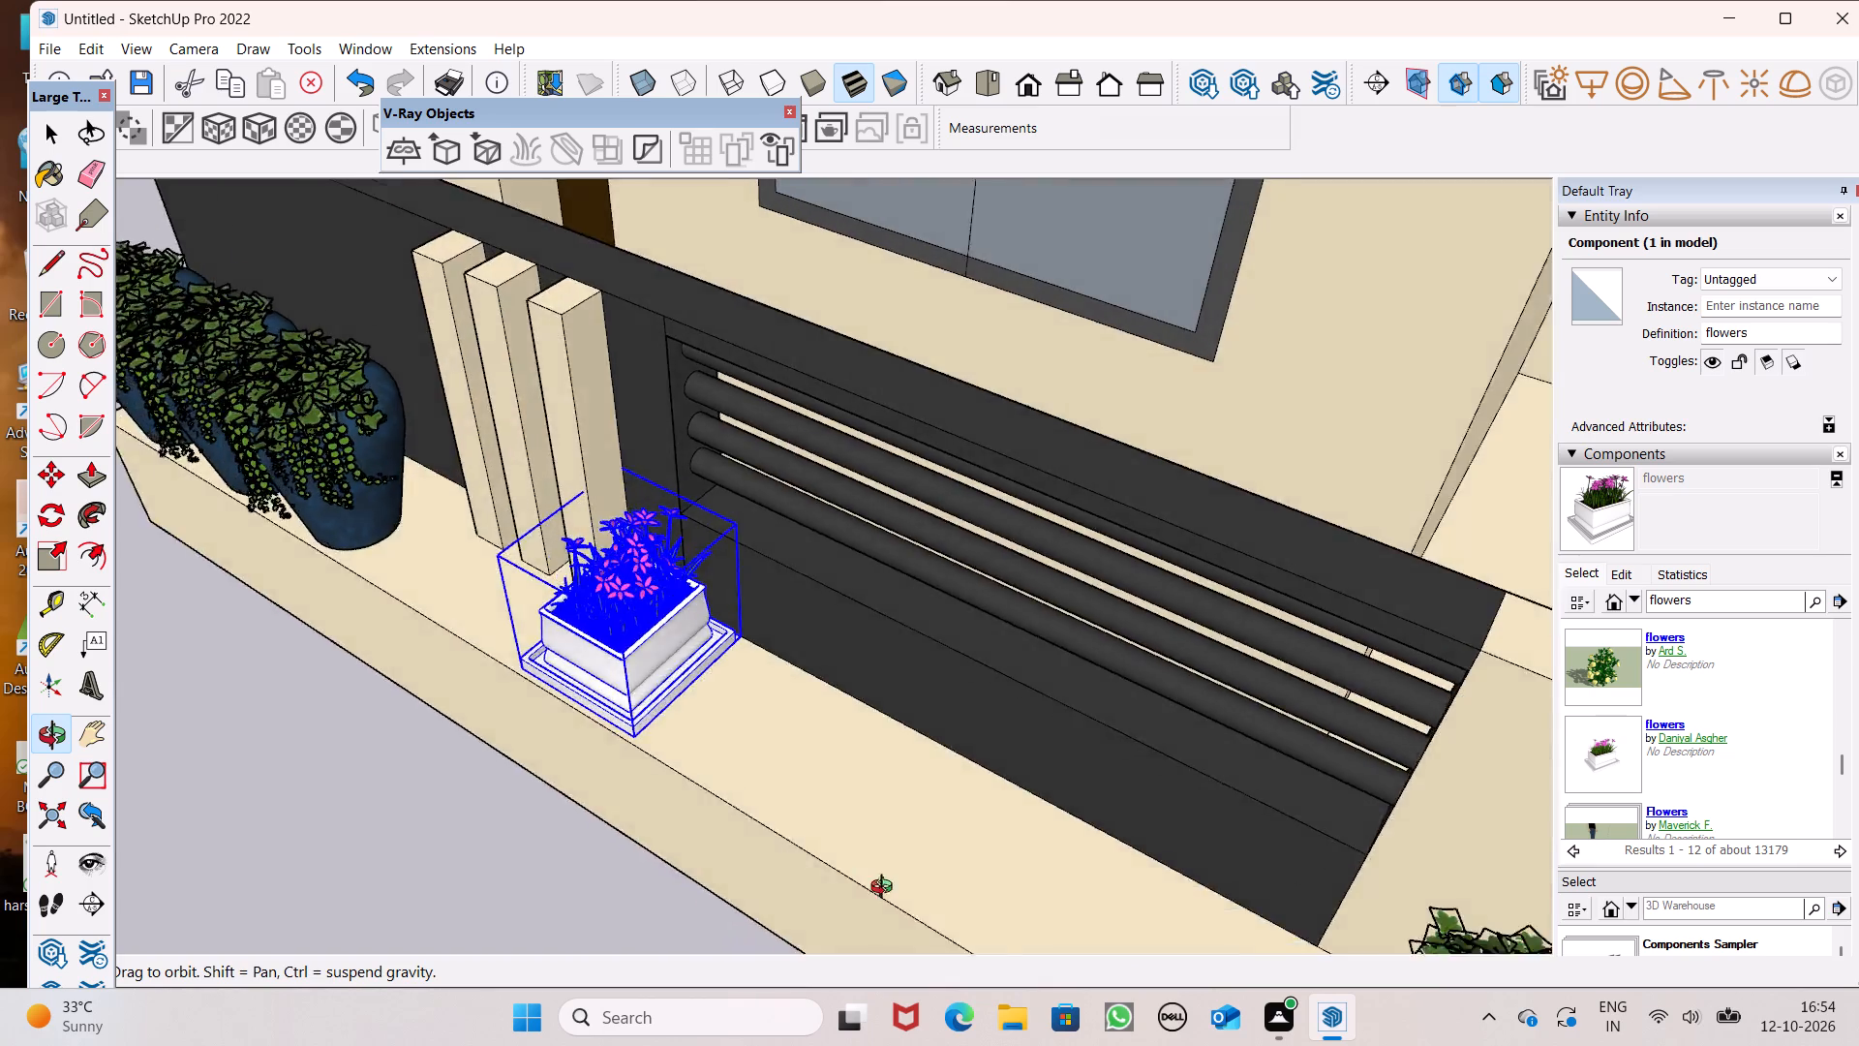
middle_drag(886, 889, 1132, 916)
scroll(663, 808, up, 4)
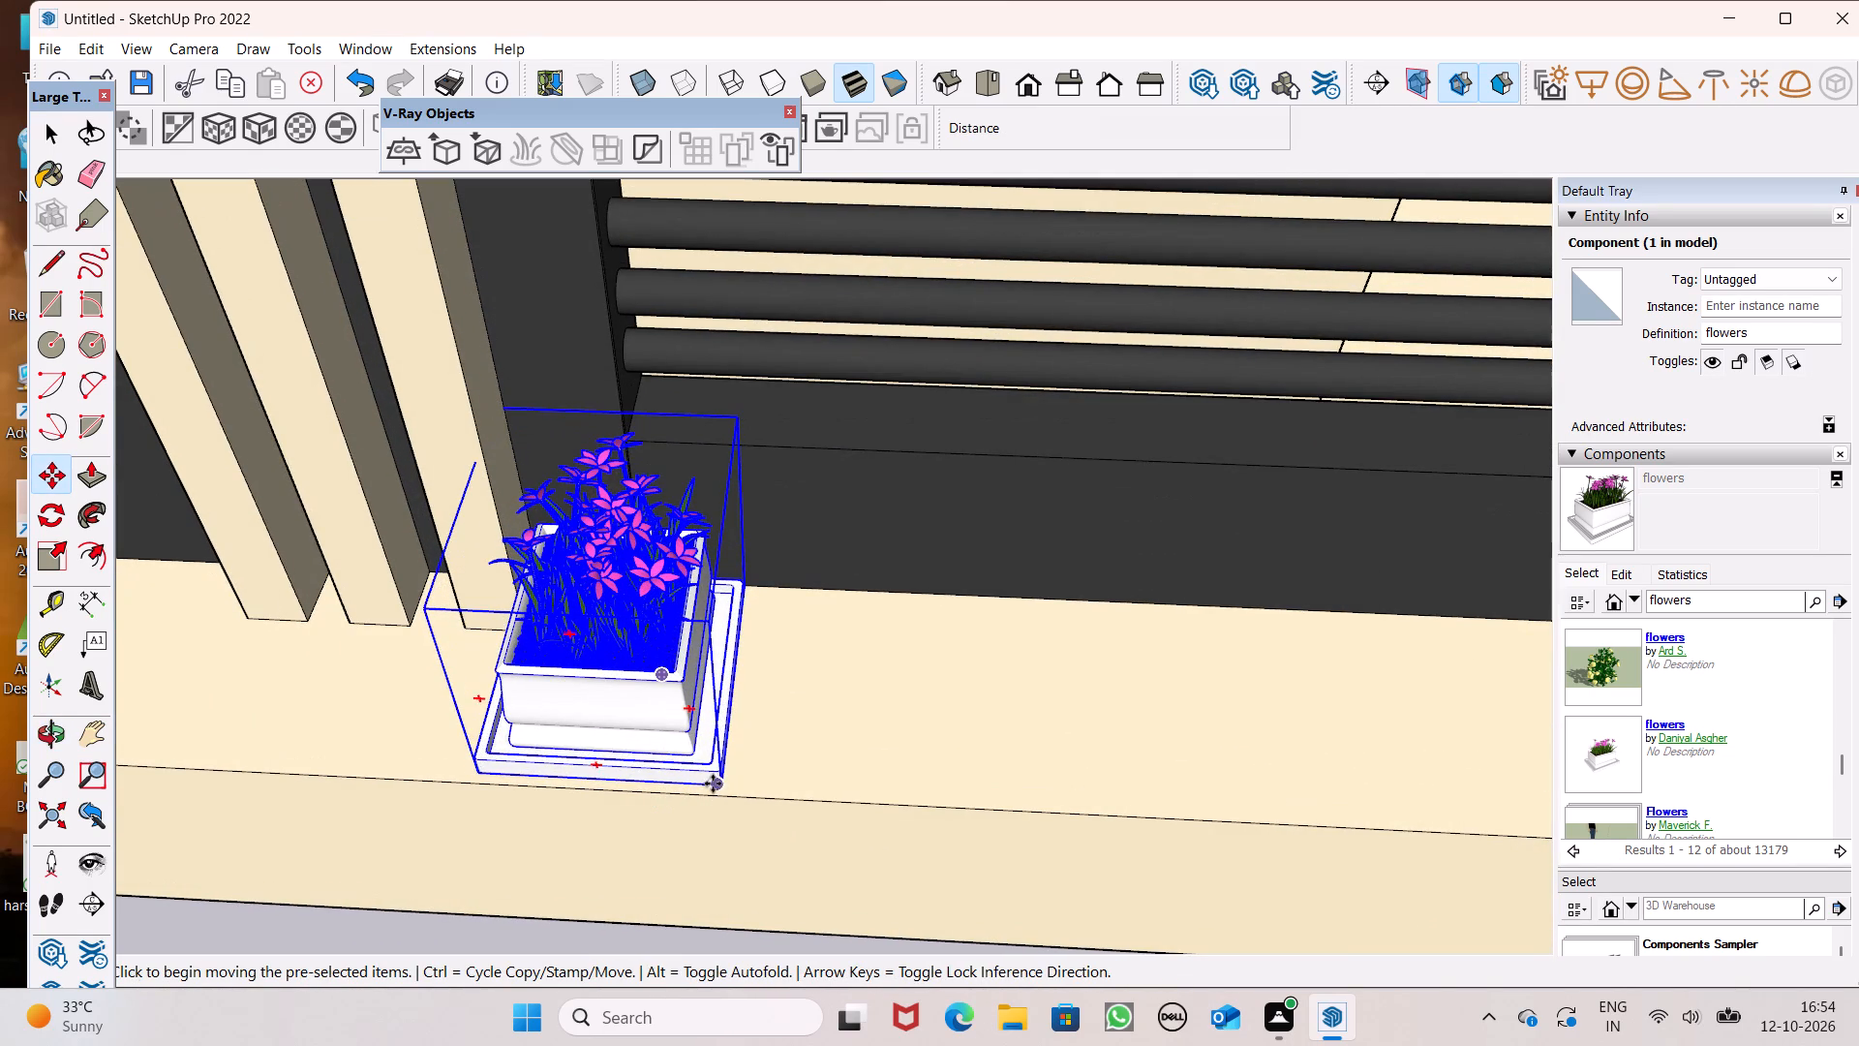
drag(718, 781, 750, 796)
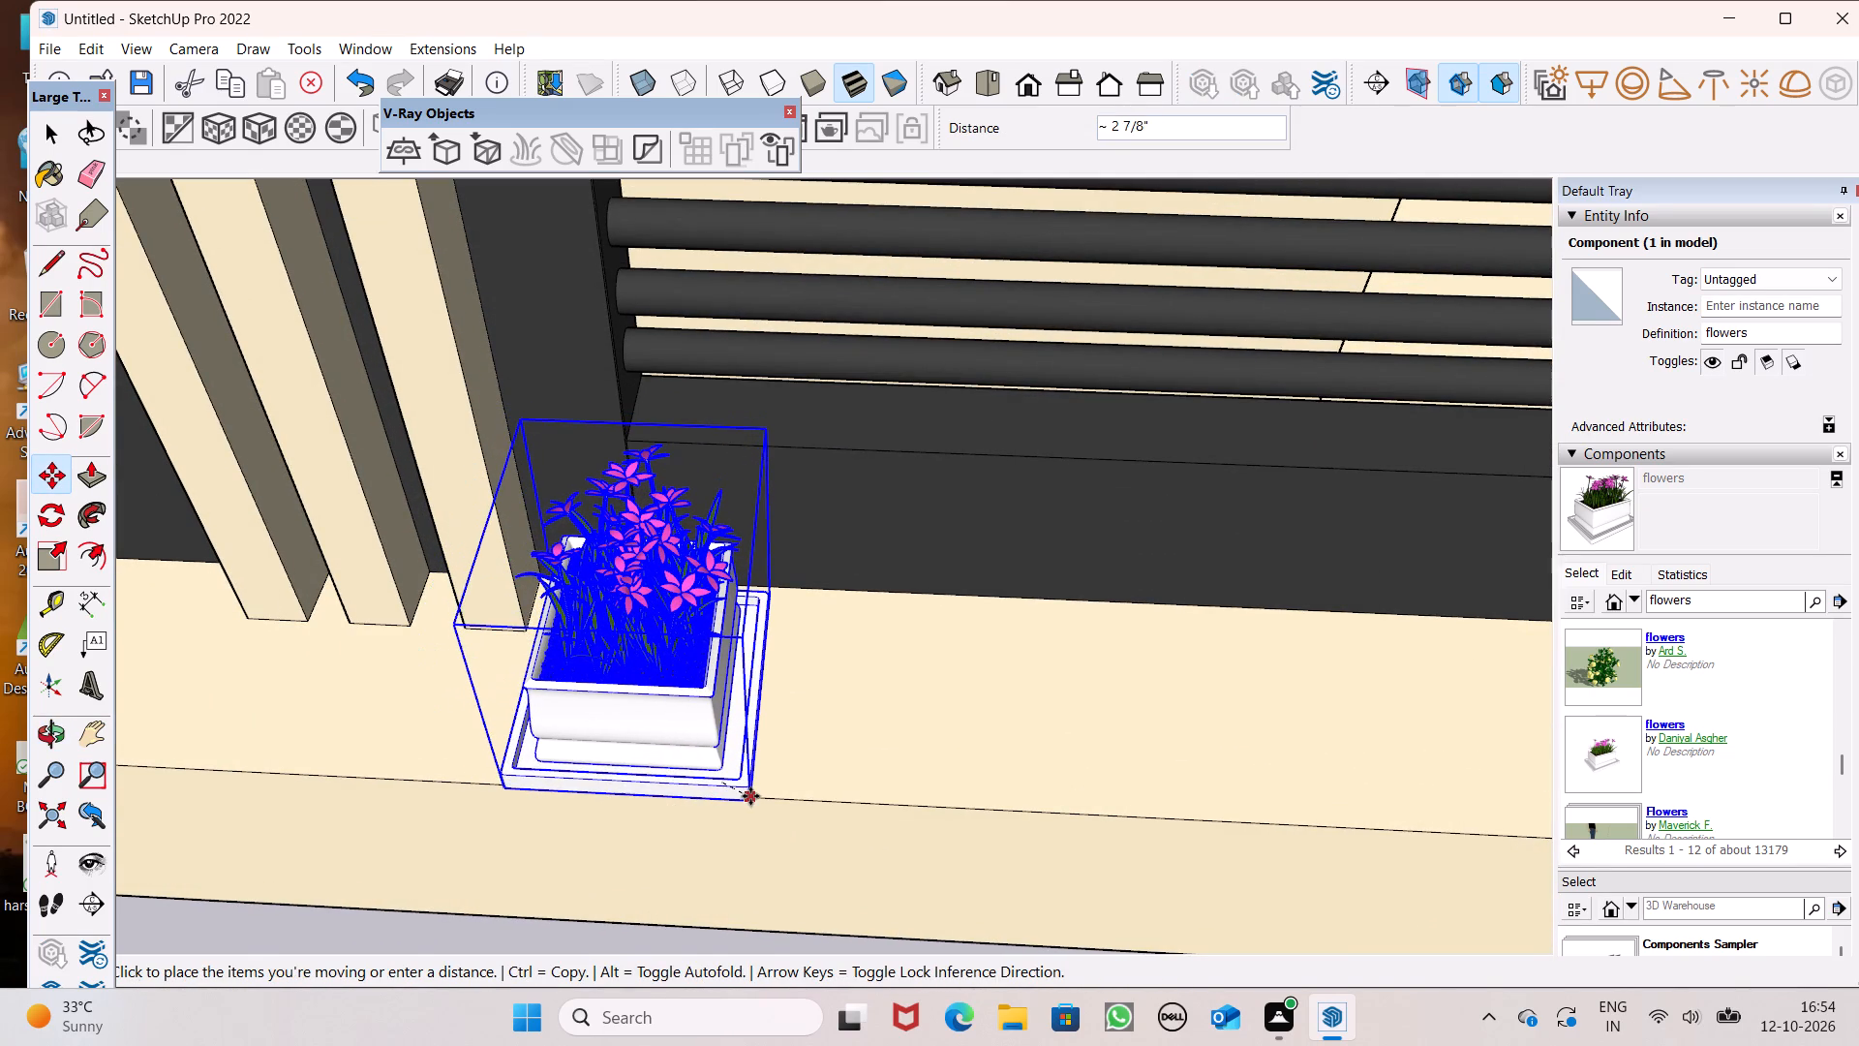
drag(750, 796, 747, 794)
Copy the flower planter about 1' 11 5/16" along the ledge toward the cream wall section.
scroll(753, 748, down, 7)
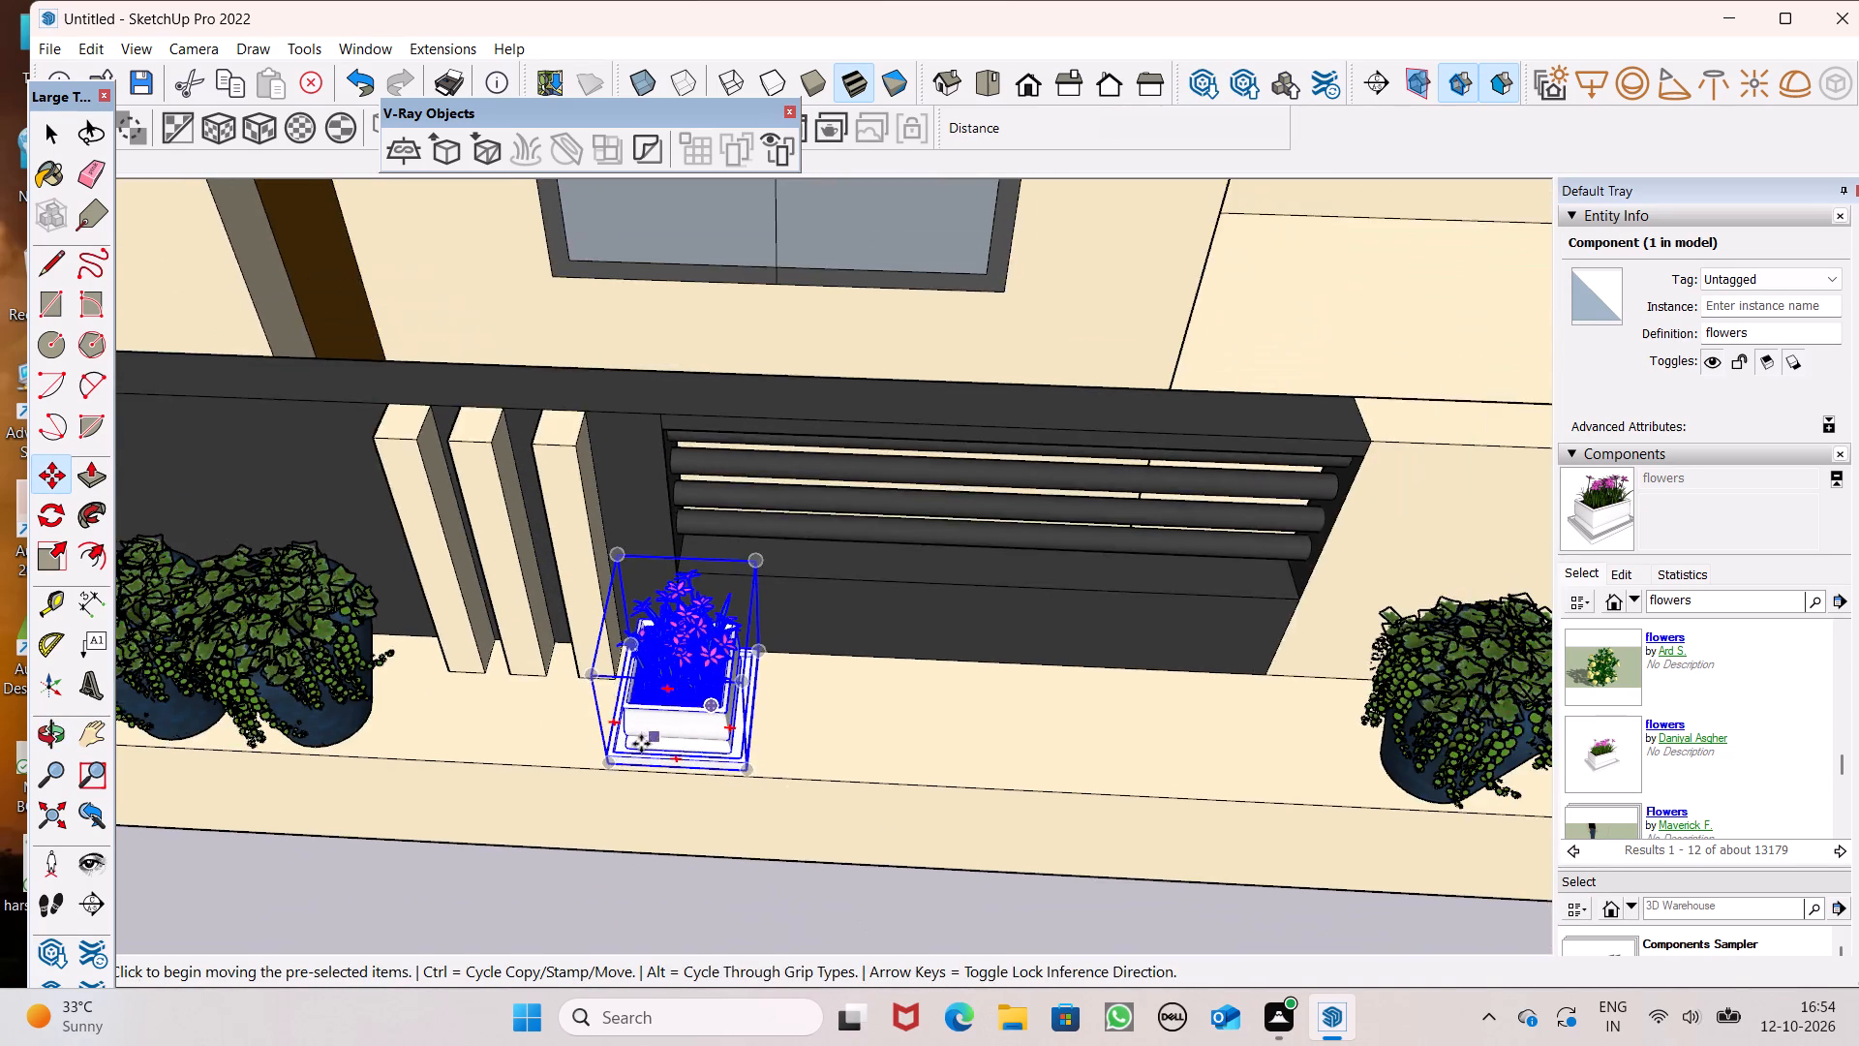
scroll(628, 747, down, 4)
scroll(618, 758, up, 1)
scroll(620, 764, down, 1)
scroll(926, 774, up, 4)
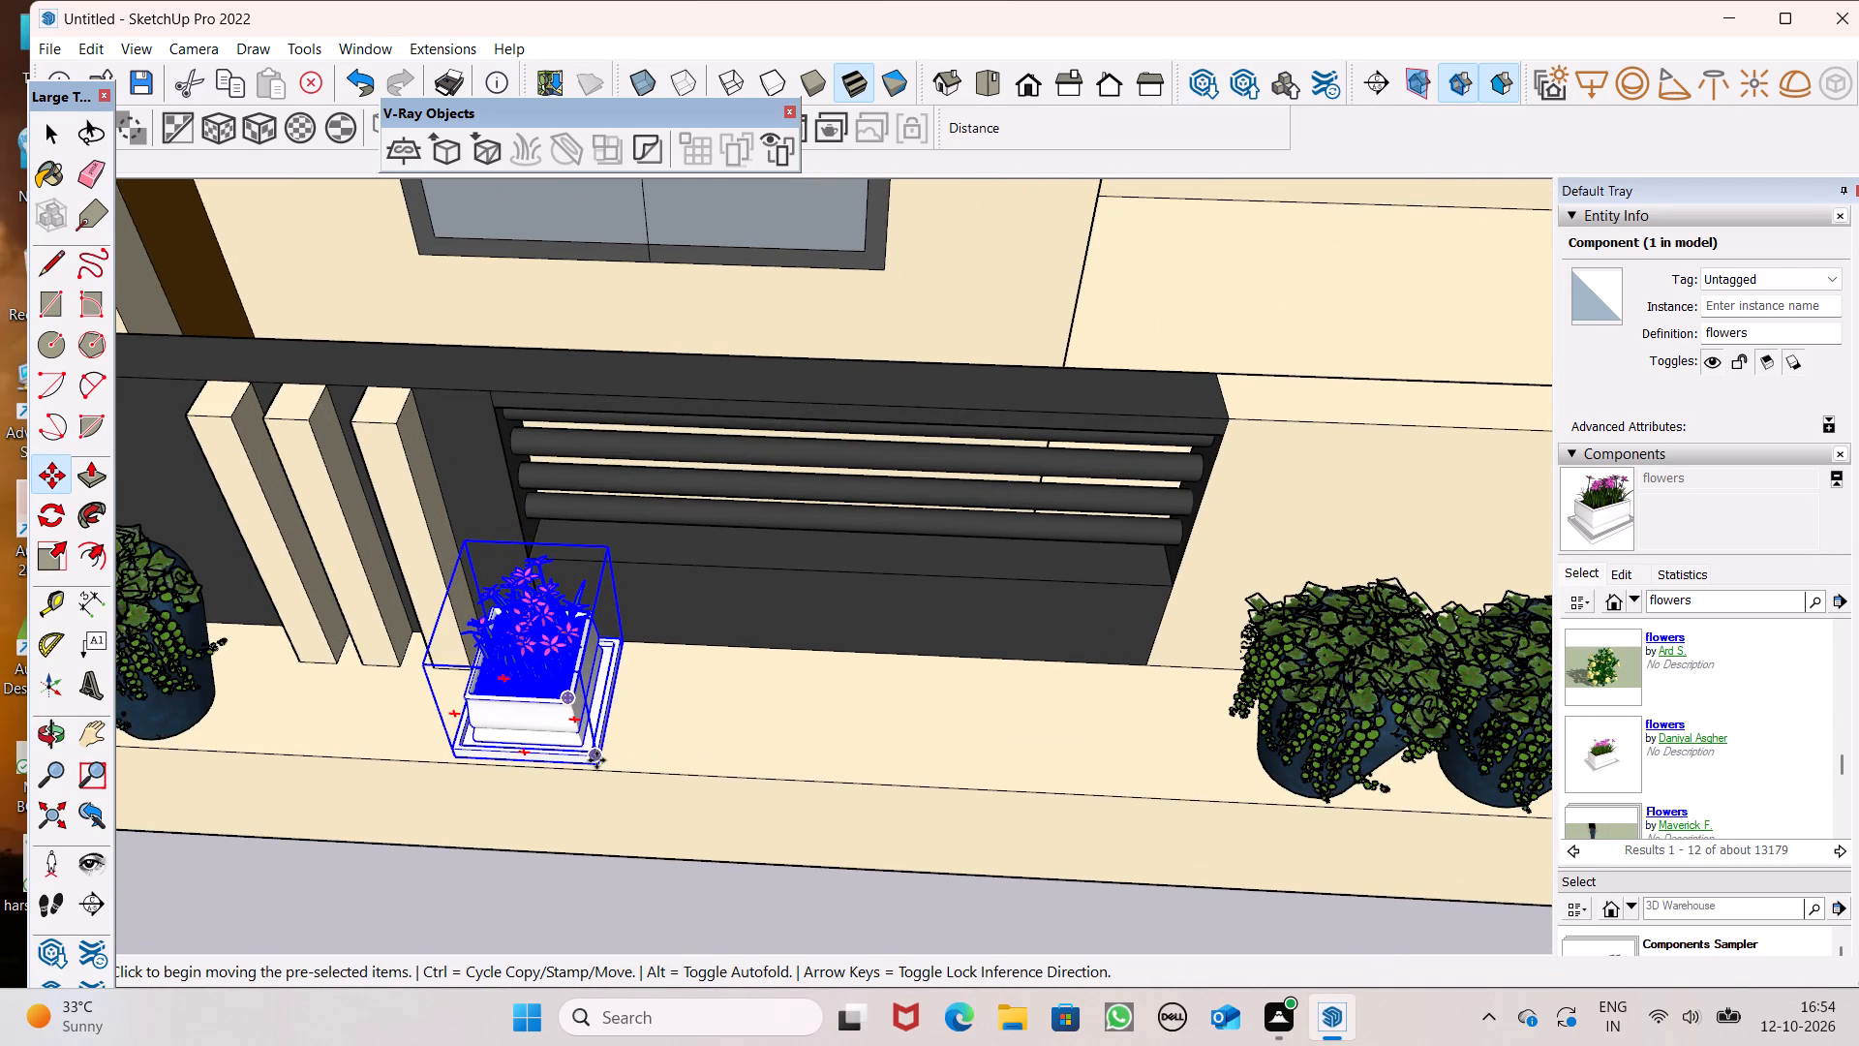
drag(596, 759, 760, 771)
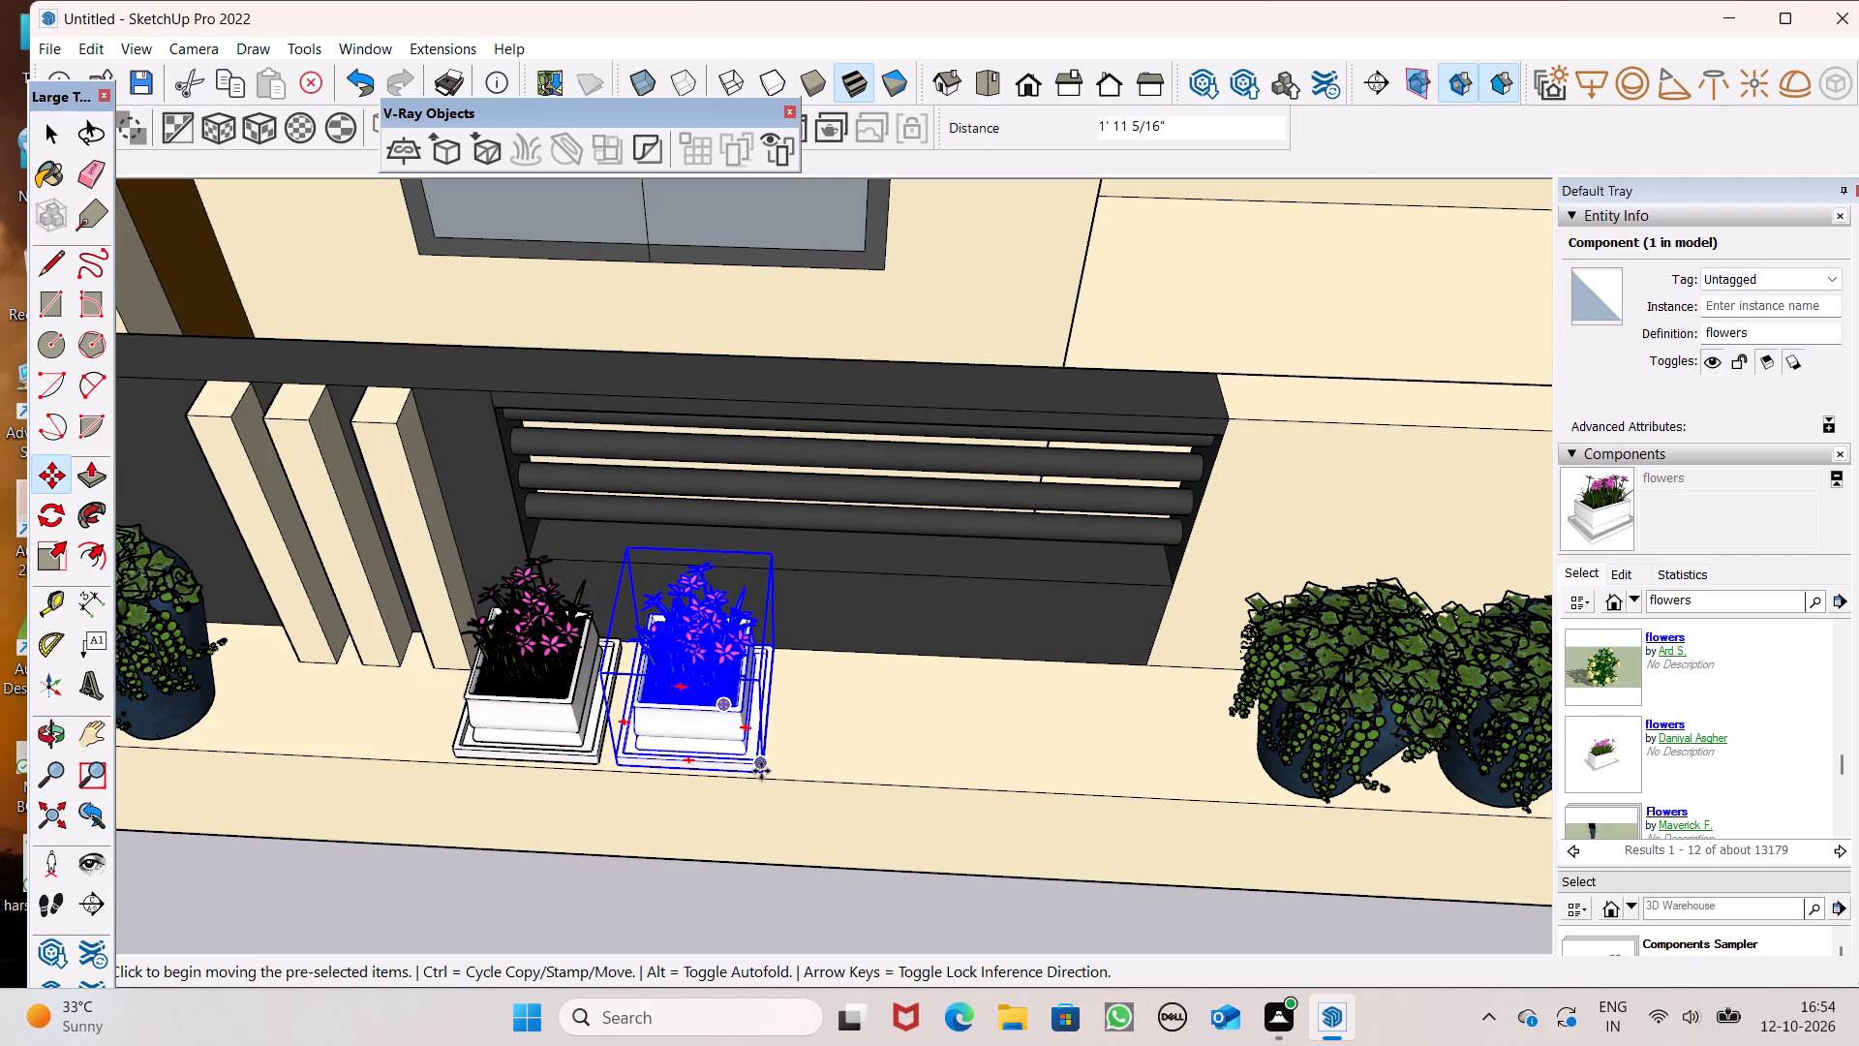
Add a third and fourth flower planter by copying the newest along the ledge, with the last copy about 2' 2 11/16" from its neighbour.
drag(765, 776, 915, 789)
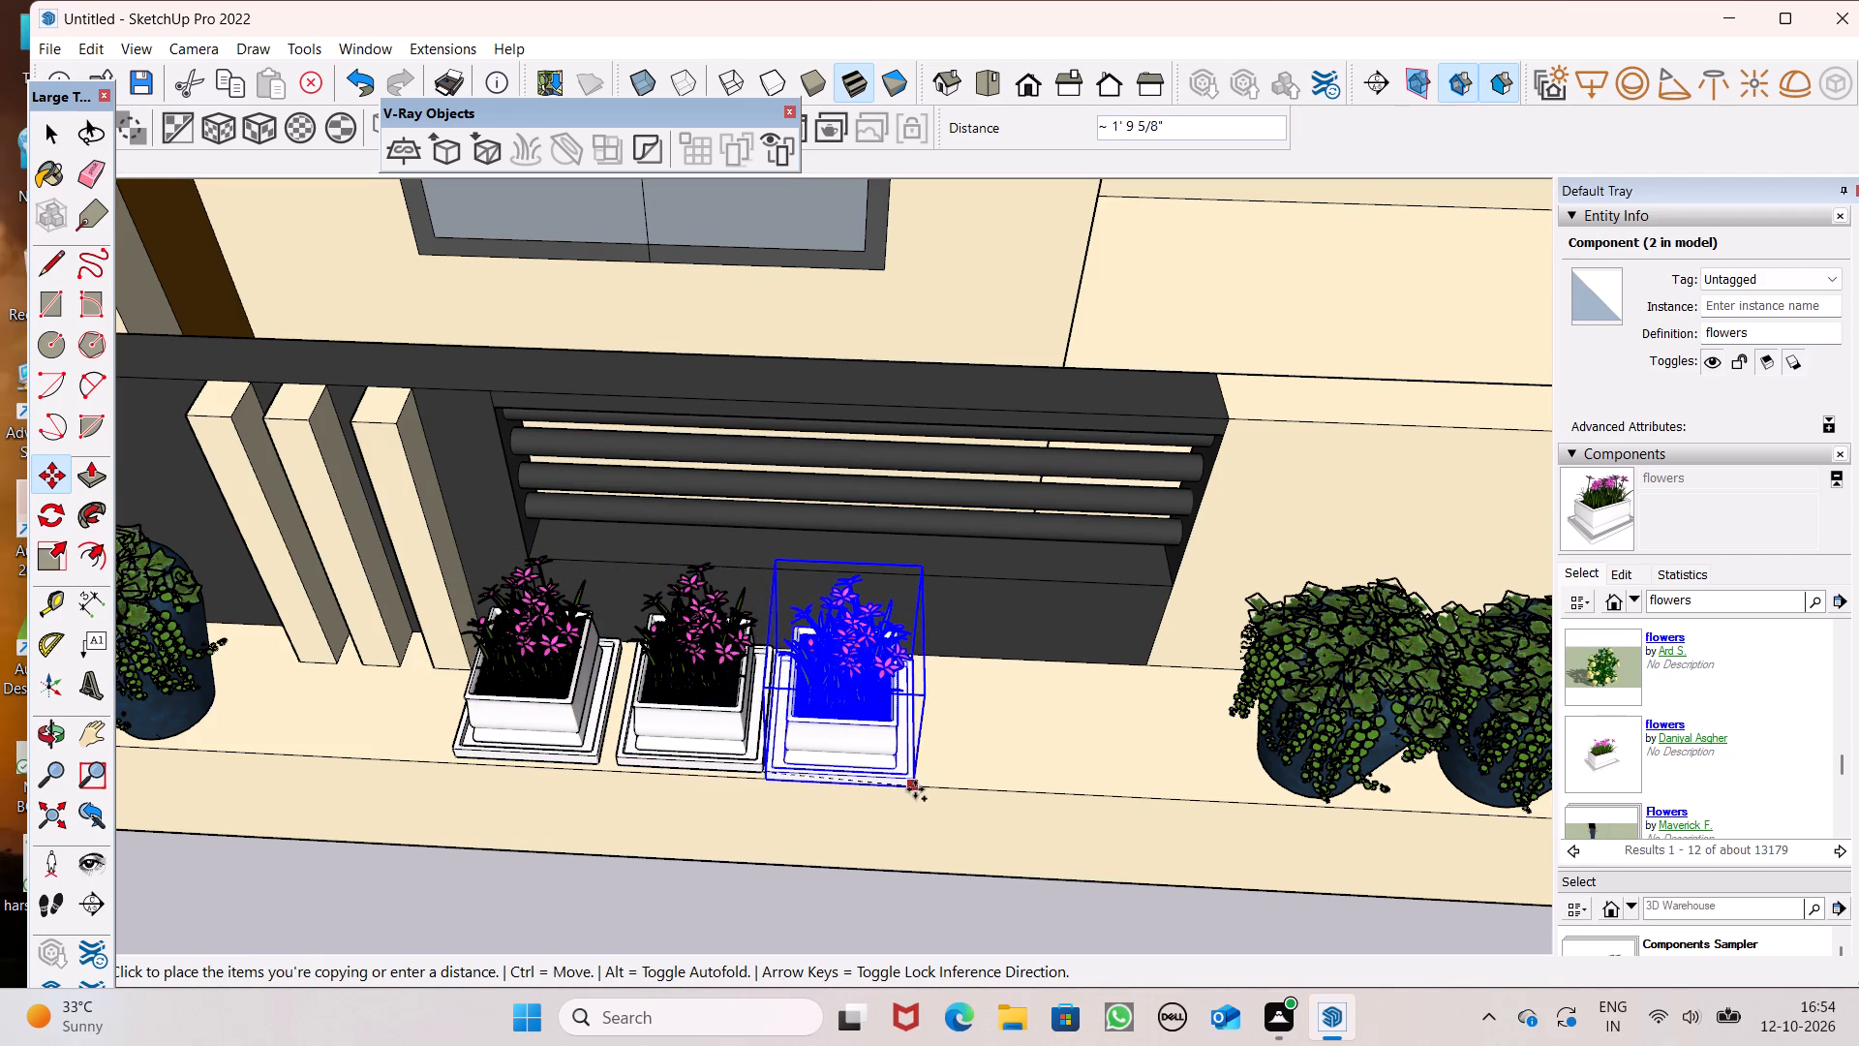
drag(915, 789, 929, 791)
ctrl+drag(929, 788, 1017, 792)
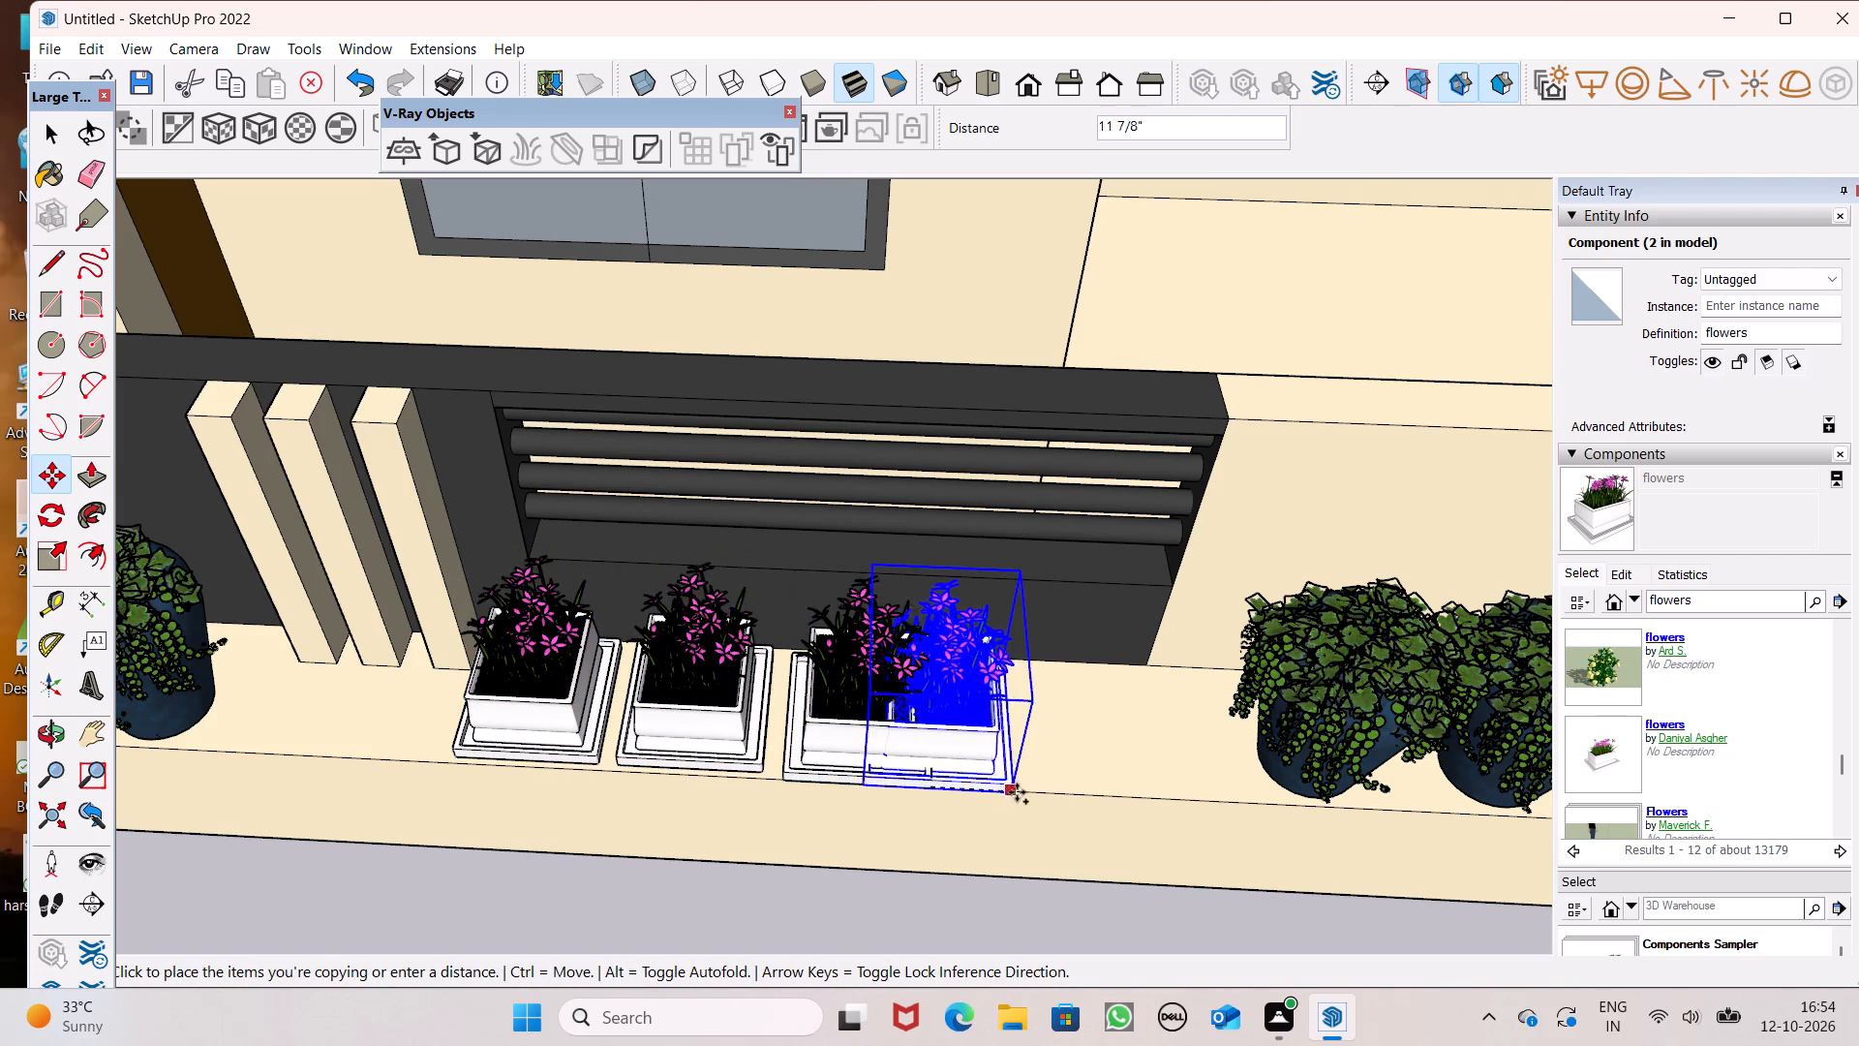
ctrl+drag(1017, 792, 1123, 793)
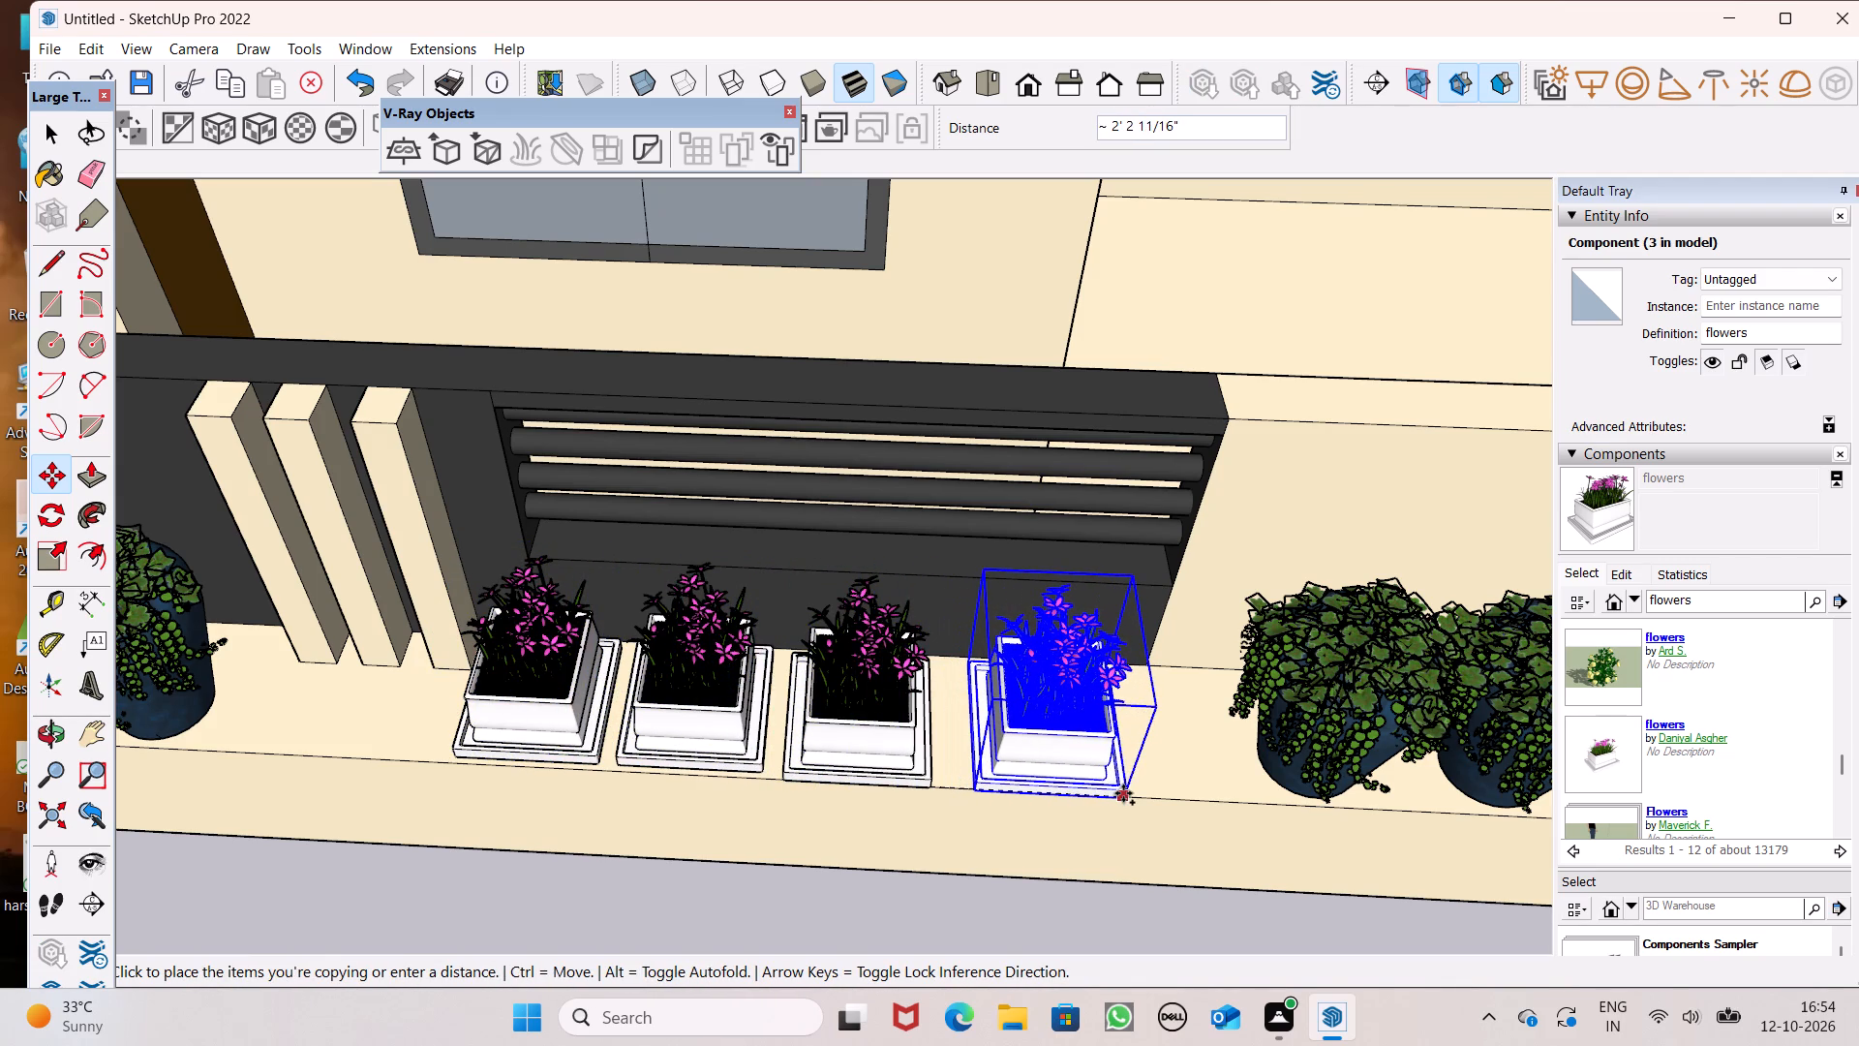
ctrl+drag(1123, 793, 1122, 791)
key(space)
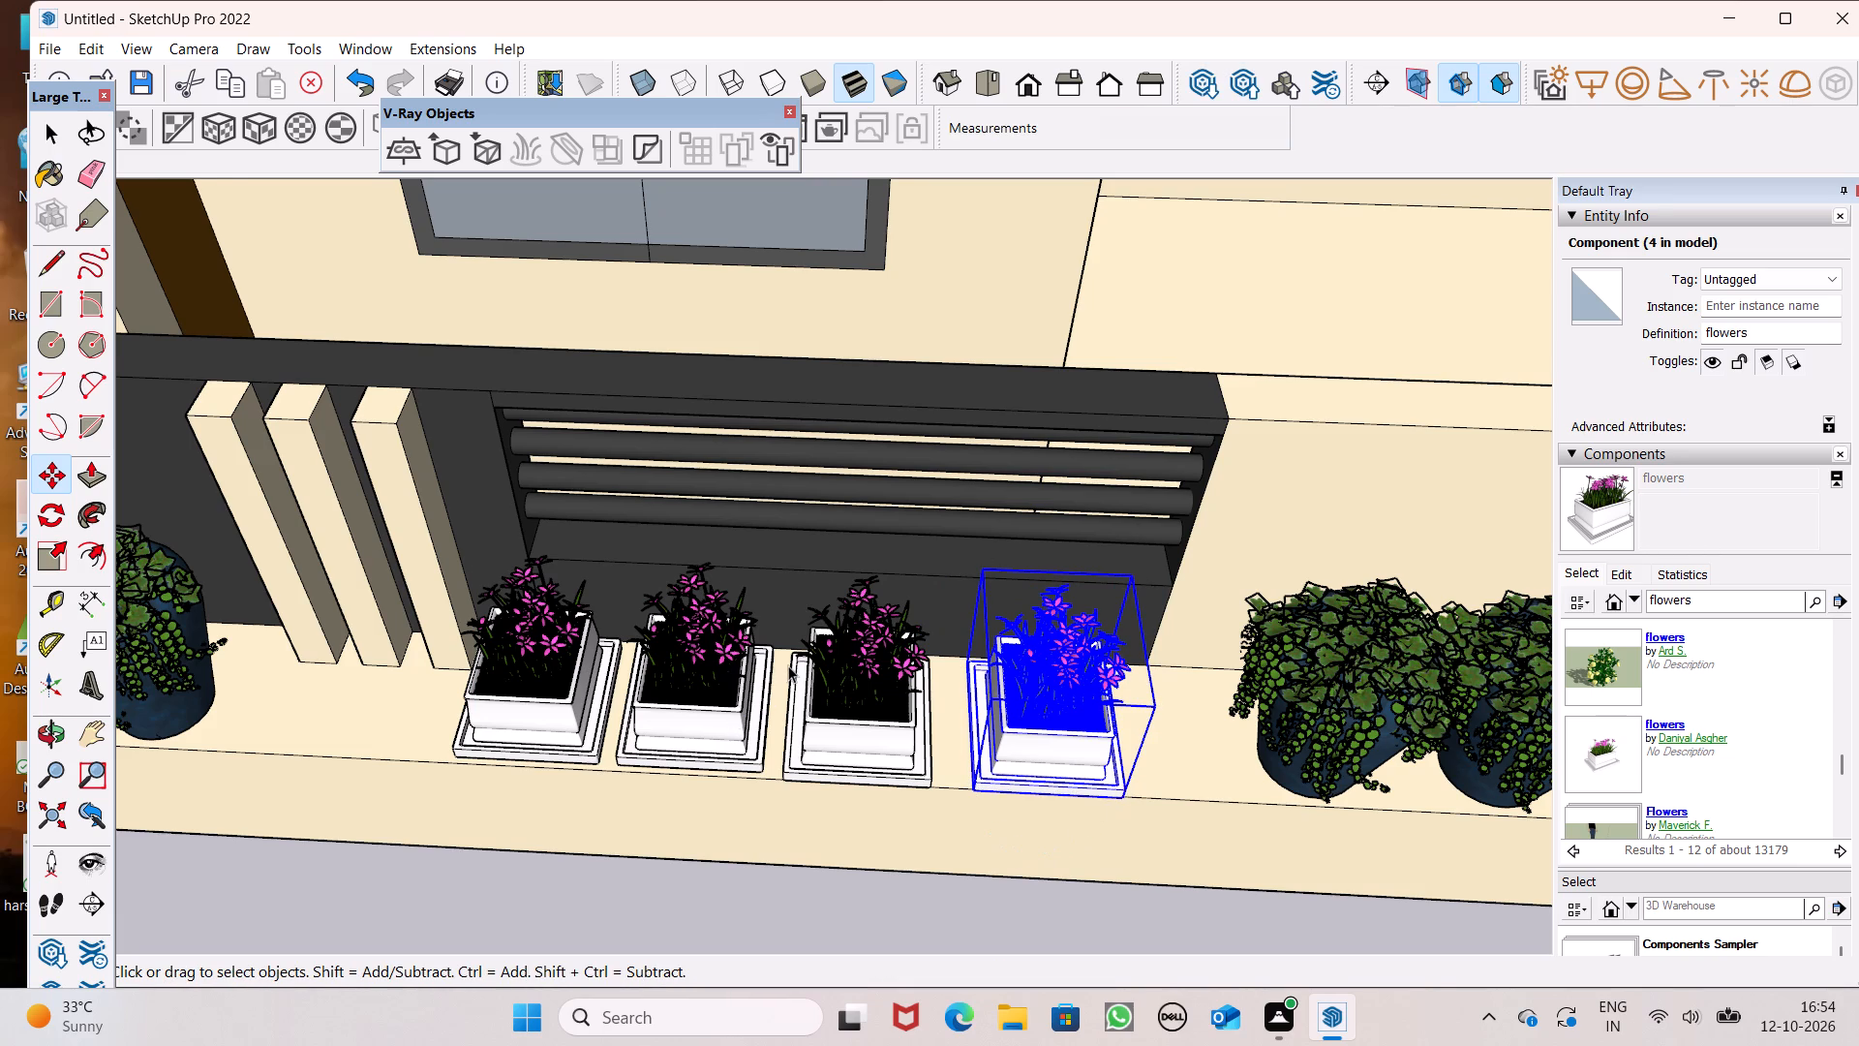
Examine the spacing and seating of the four flower planters on the ledge between the two potted plant groups.
scroll(788, 665, down, 5)
scroll(903, 631, down, 3)
key(space)
click(982, 832)
scroll(894, 714, down, 4)
middle_drag(1030, 763, 1027, 763)
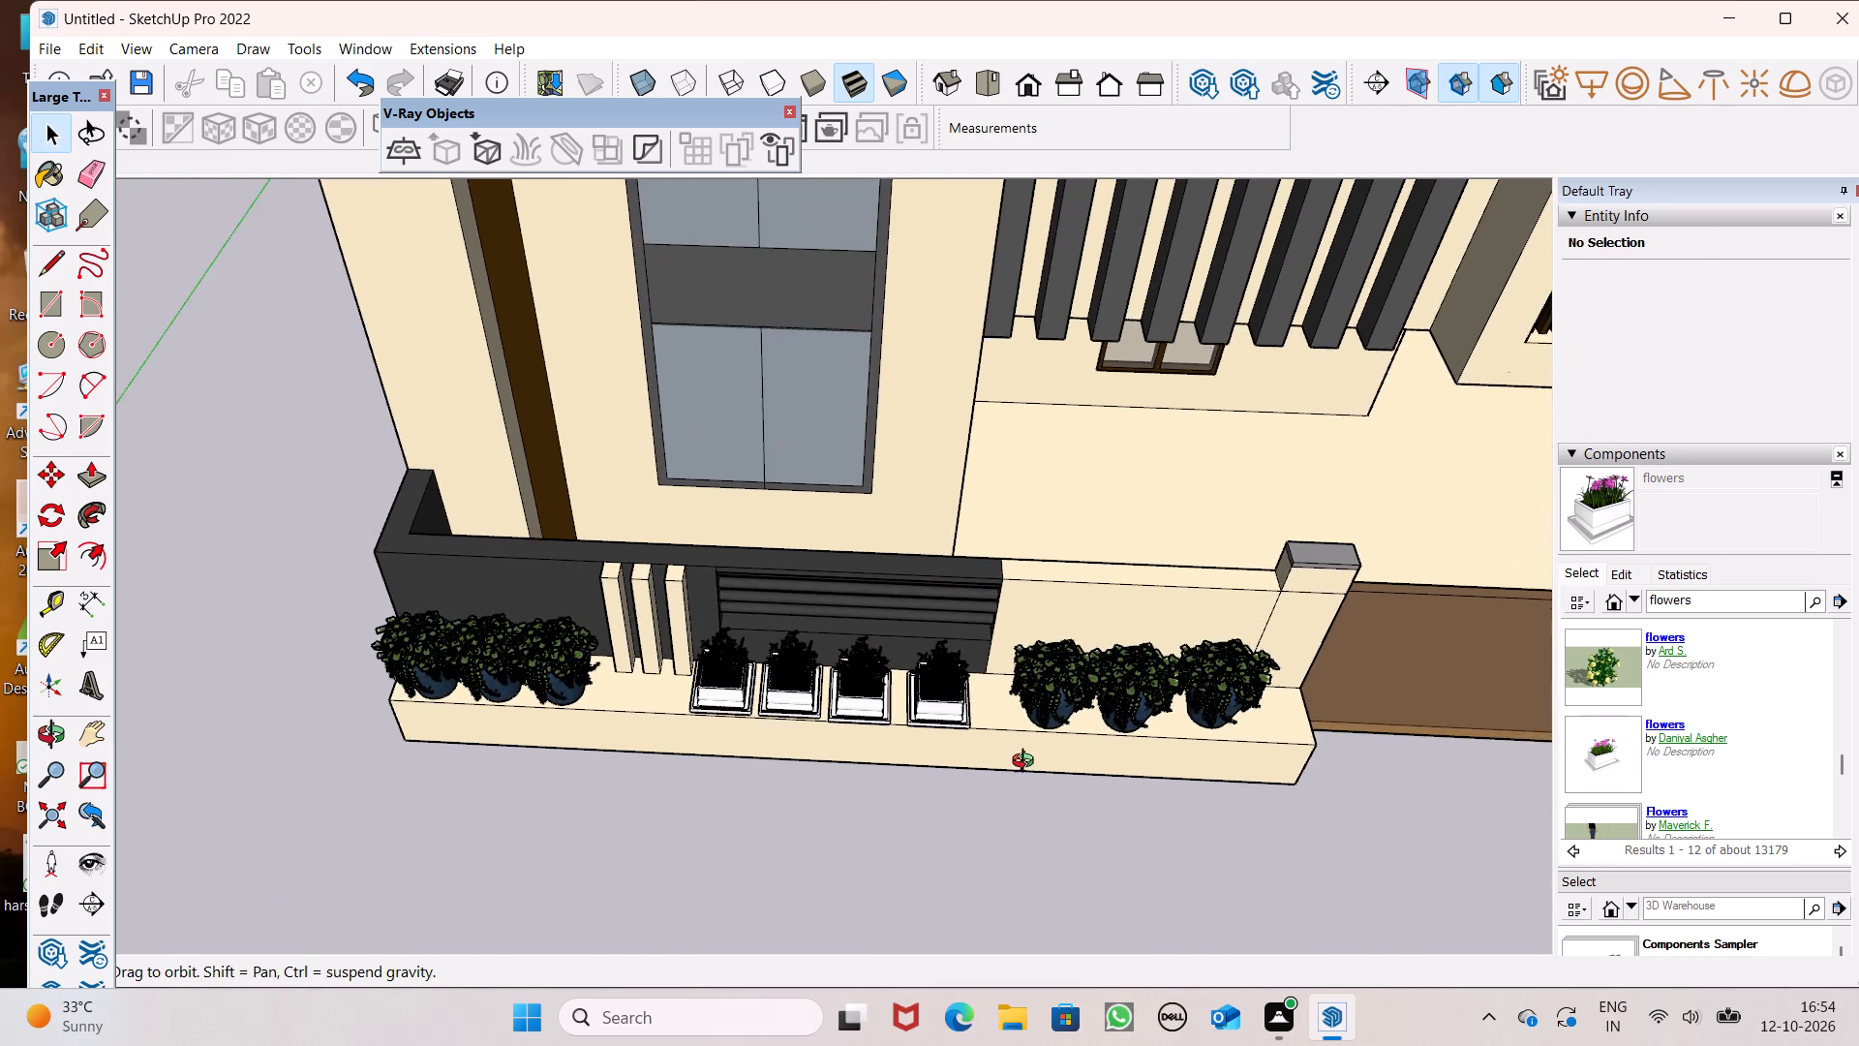
middle_drag(1027, 763, 852, 689)
scroll(882, 733, up, 8)
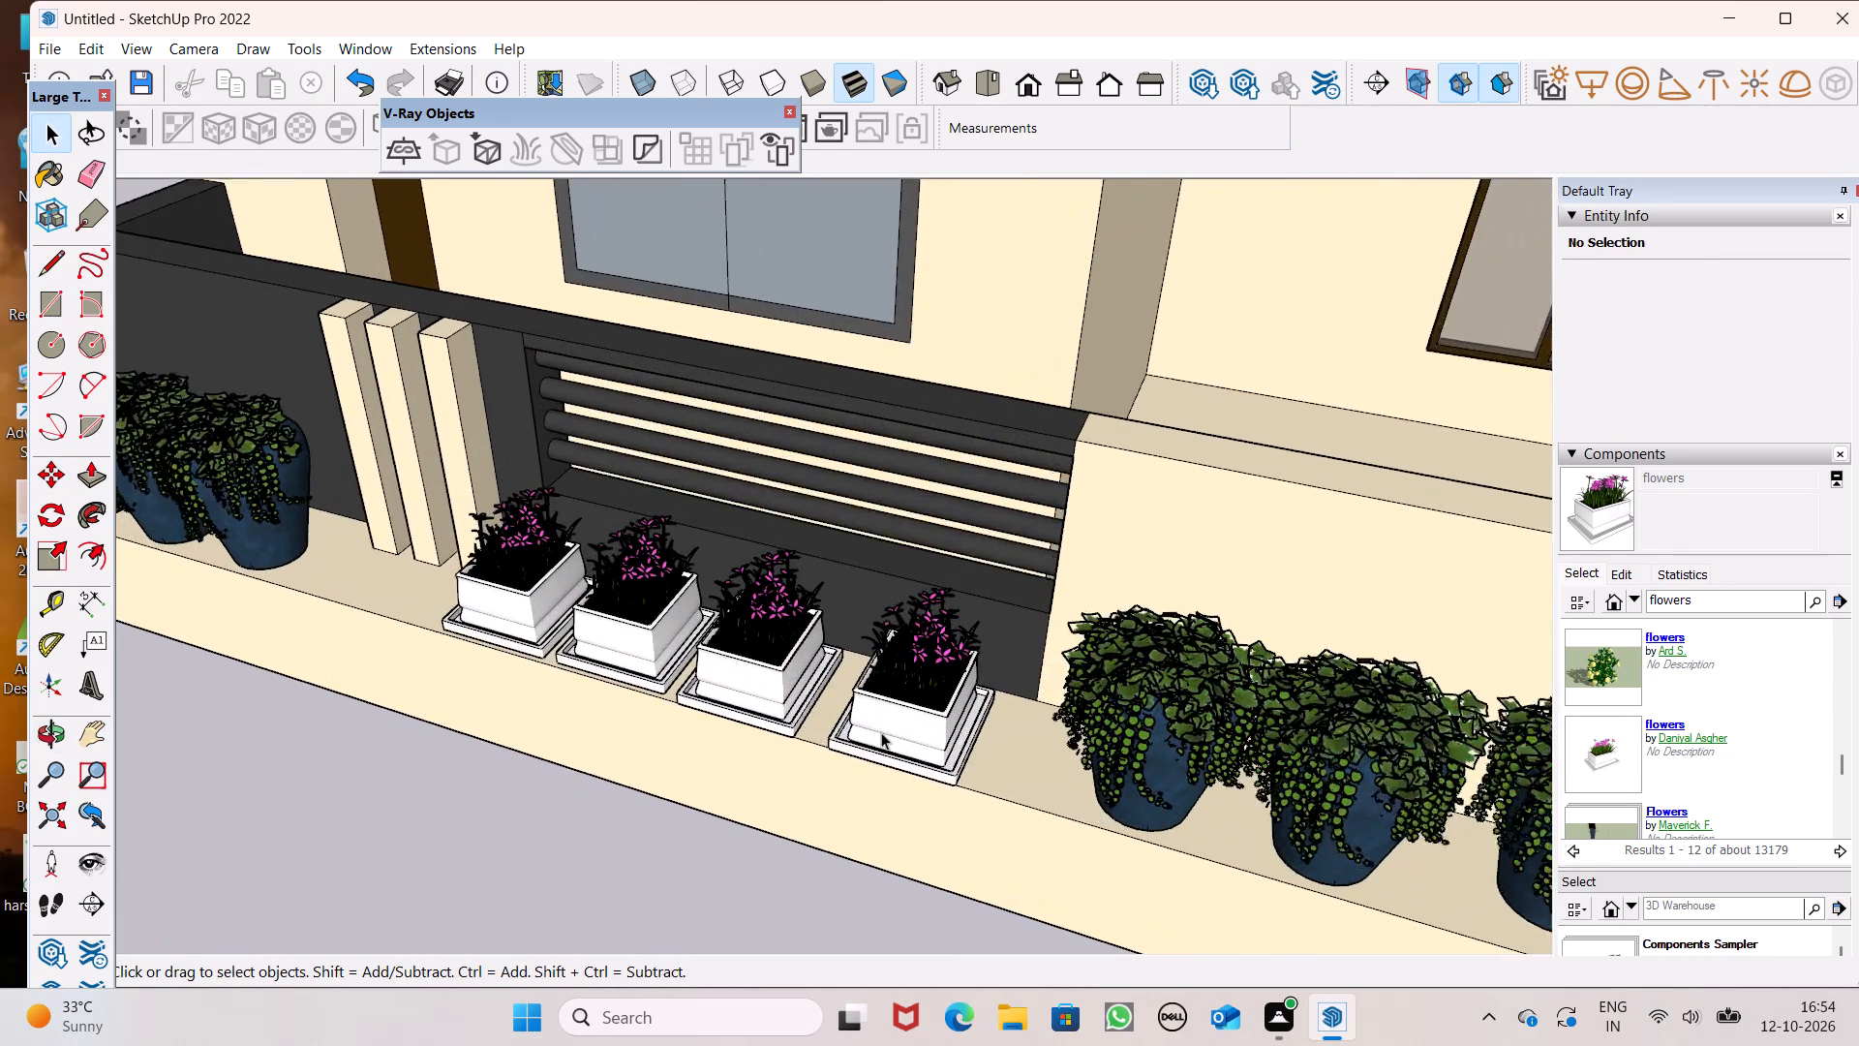
scroll(879, 756, up, 9)
middle_drag(950, 838, 654, 698)
scroll(656, 729, up, 1)
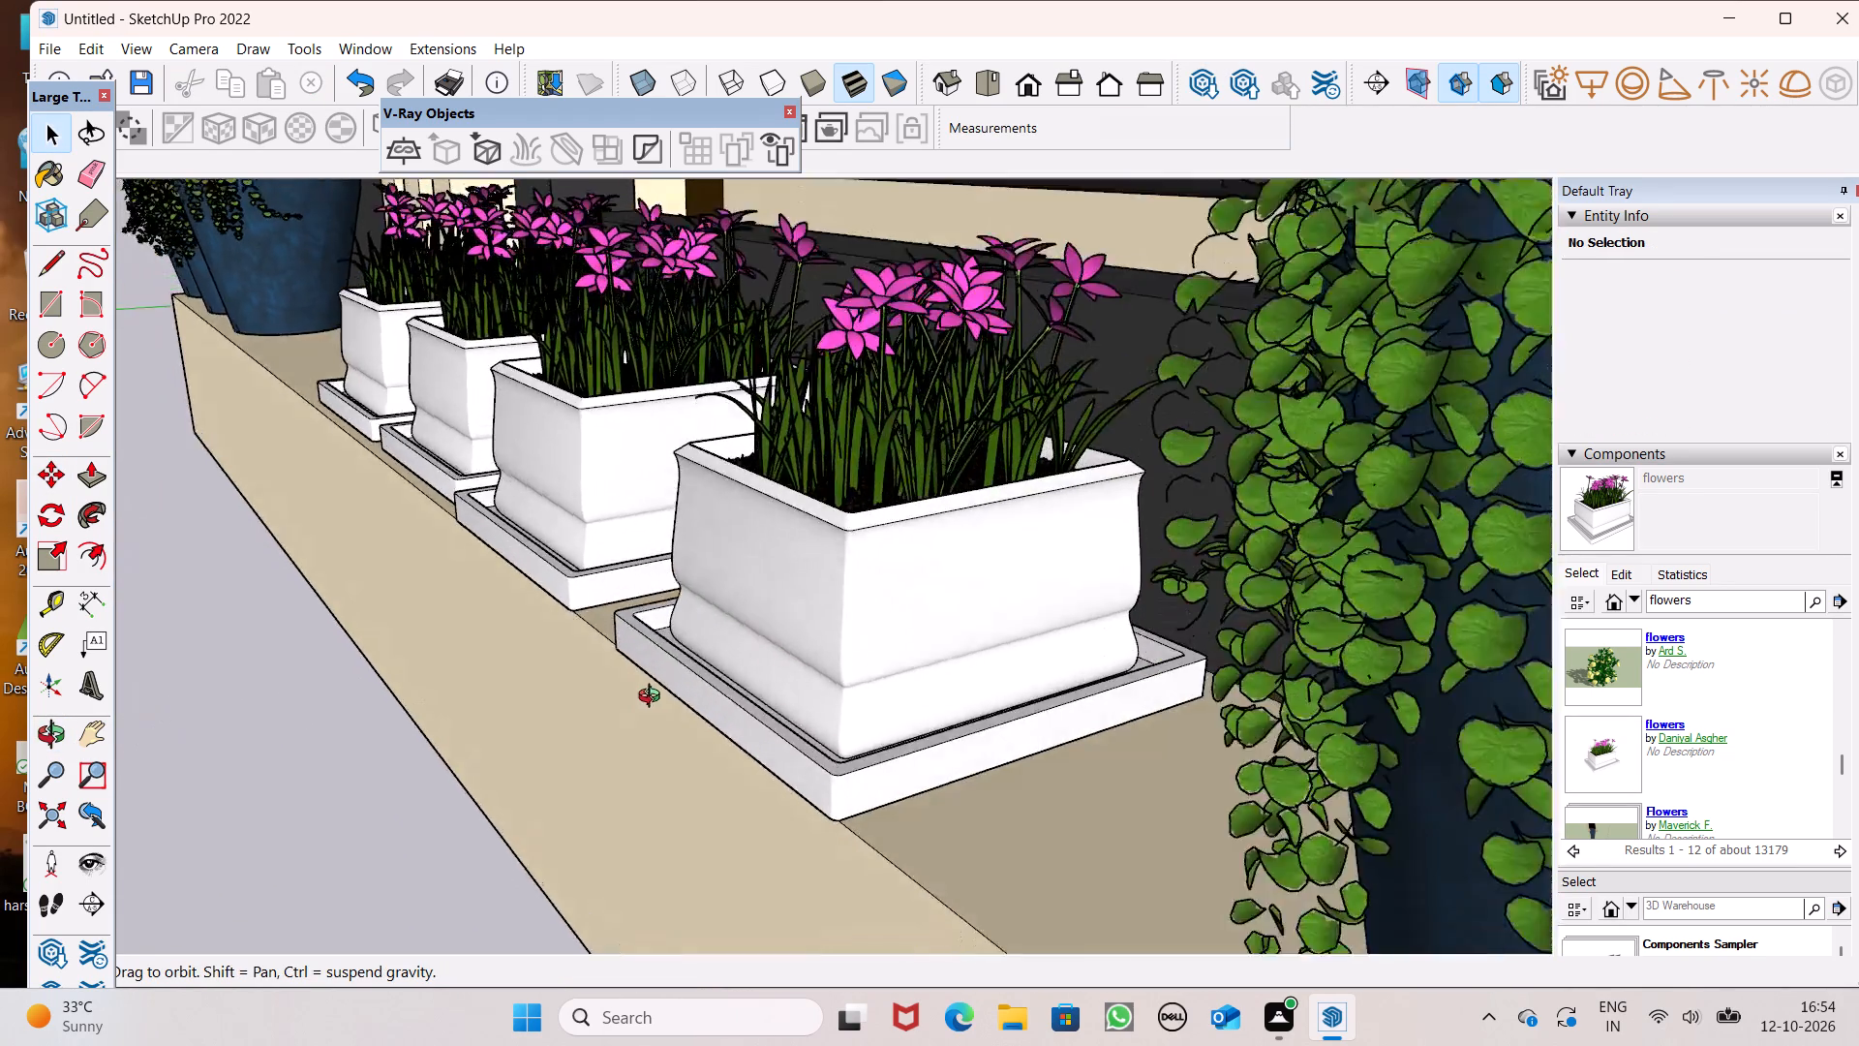
middle_drag(654, 698, 880, 679)
scroll(1078, 649, down, 13)
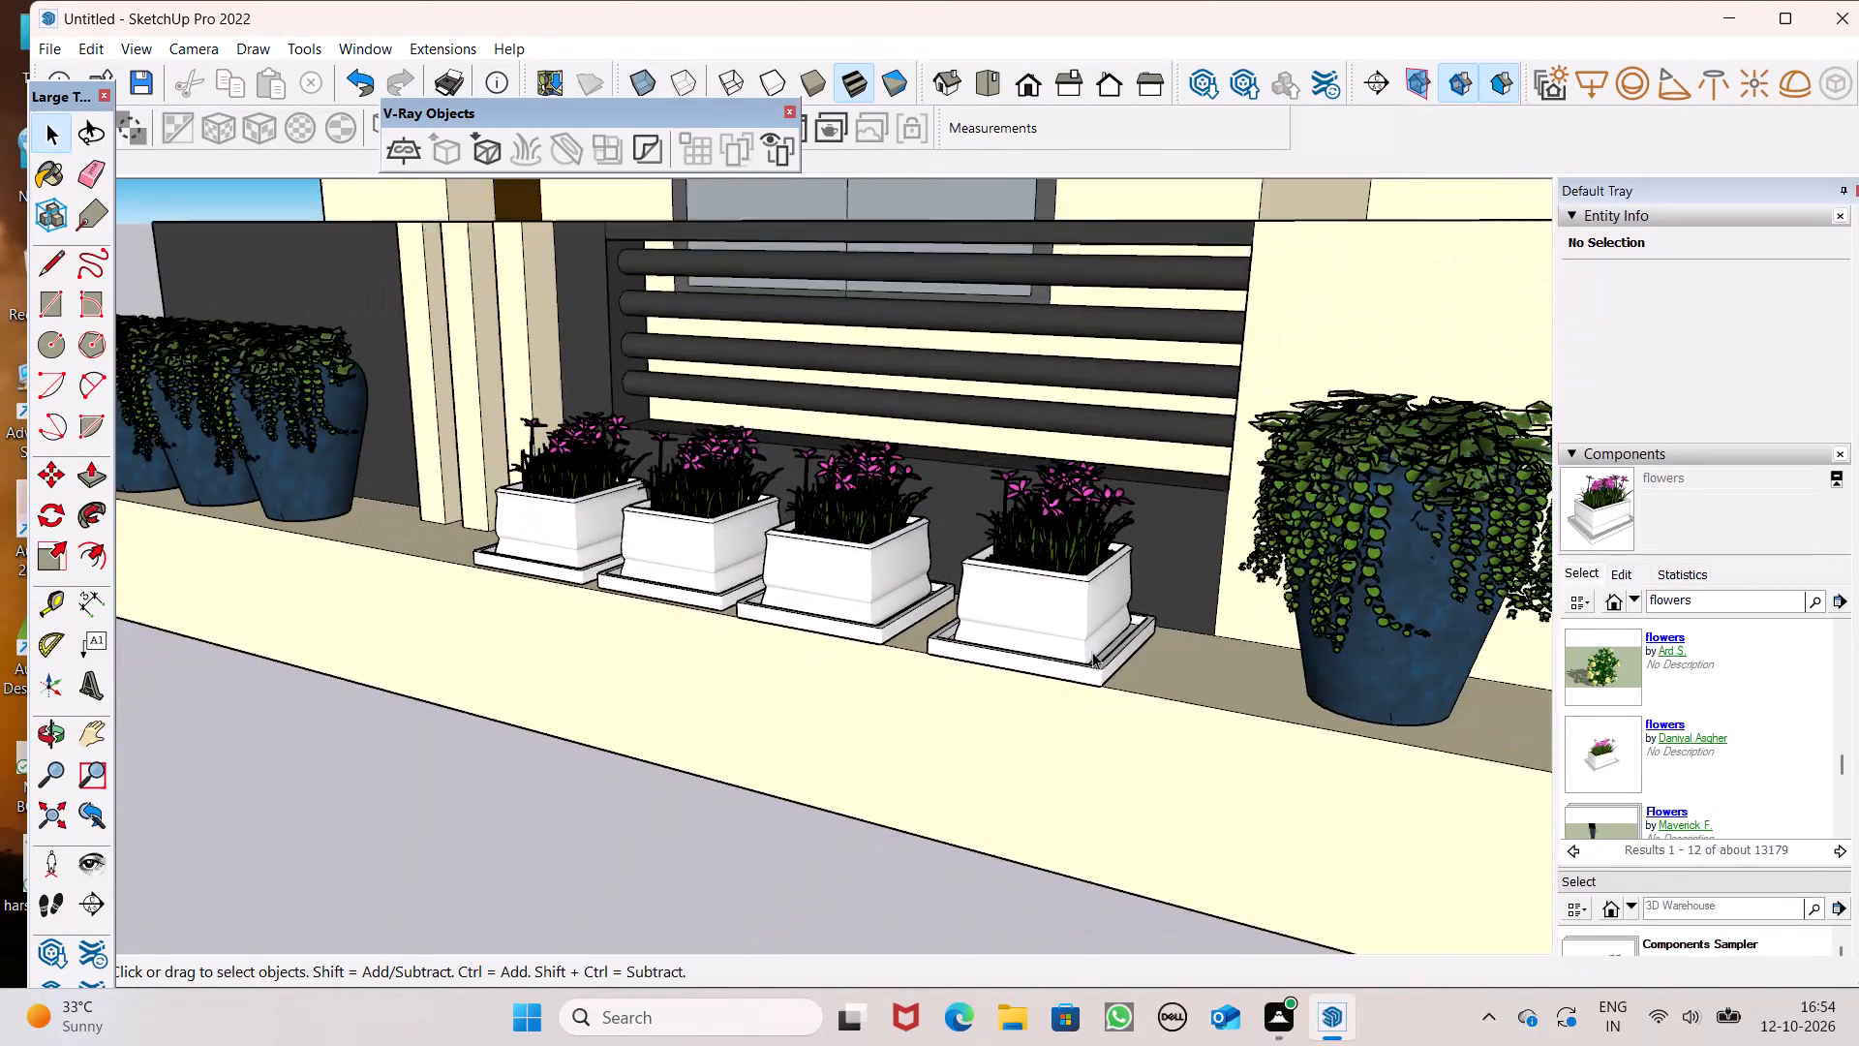
scroll(1092, 652, down, 7)
middle_drag(1095, 667, 1294, 891)
scroll(715, 535, down, 9)
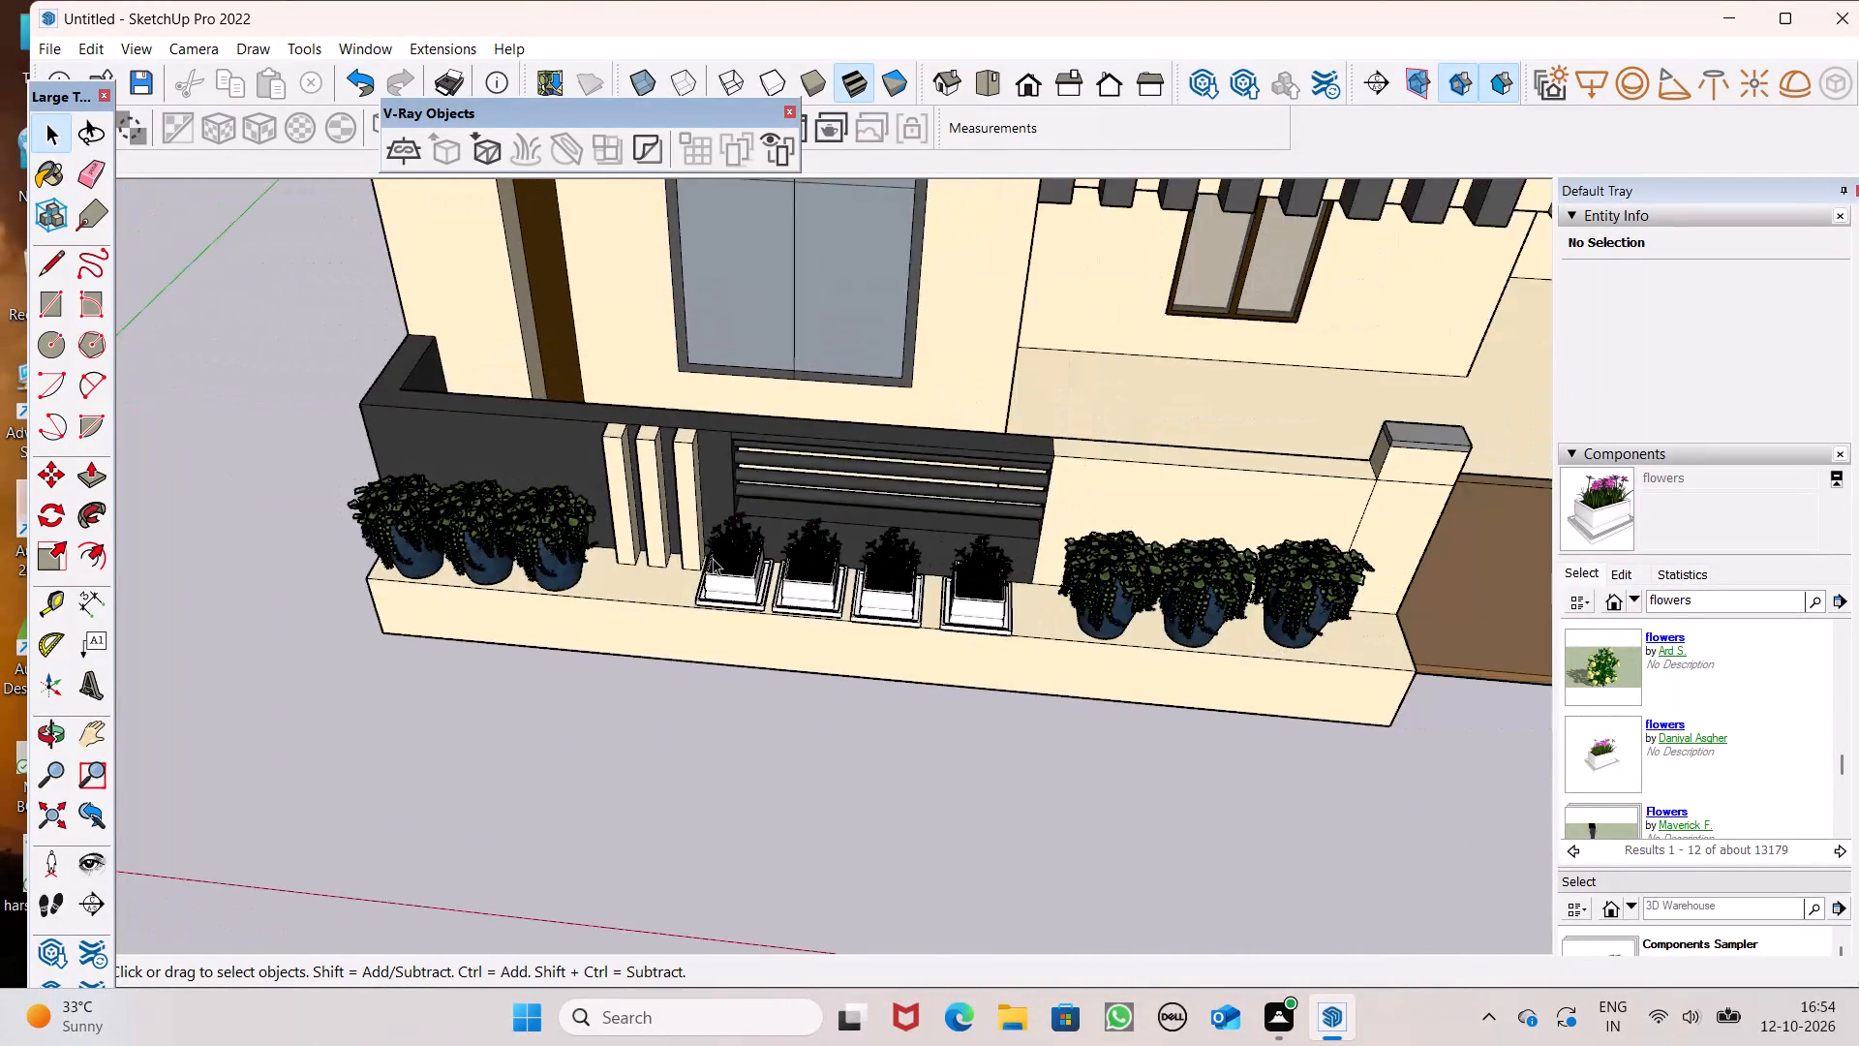
scroll(713, 558, down, 2)
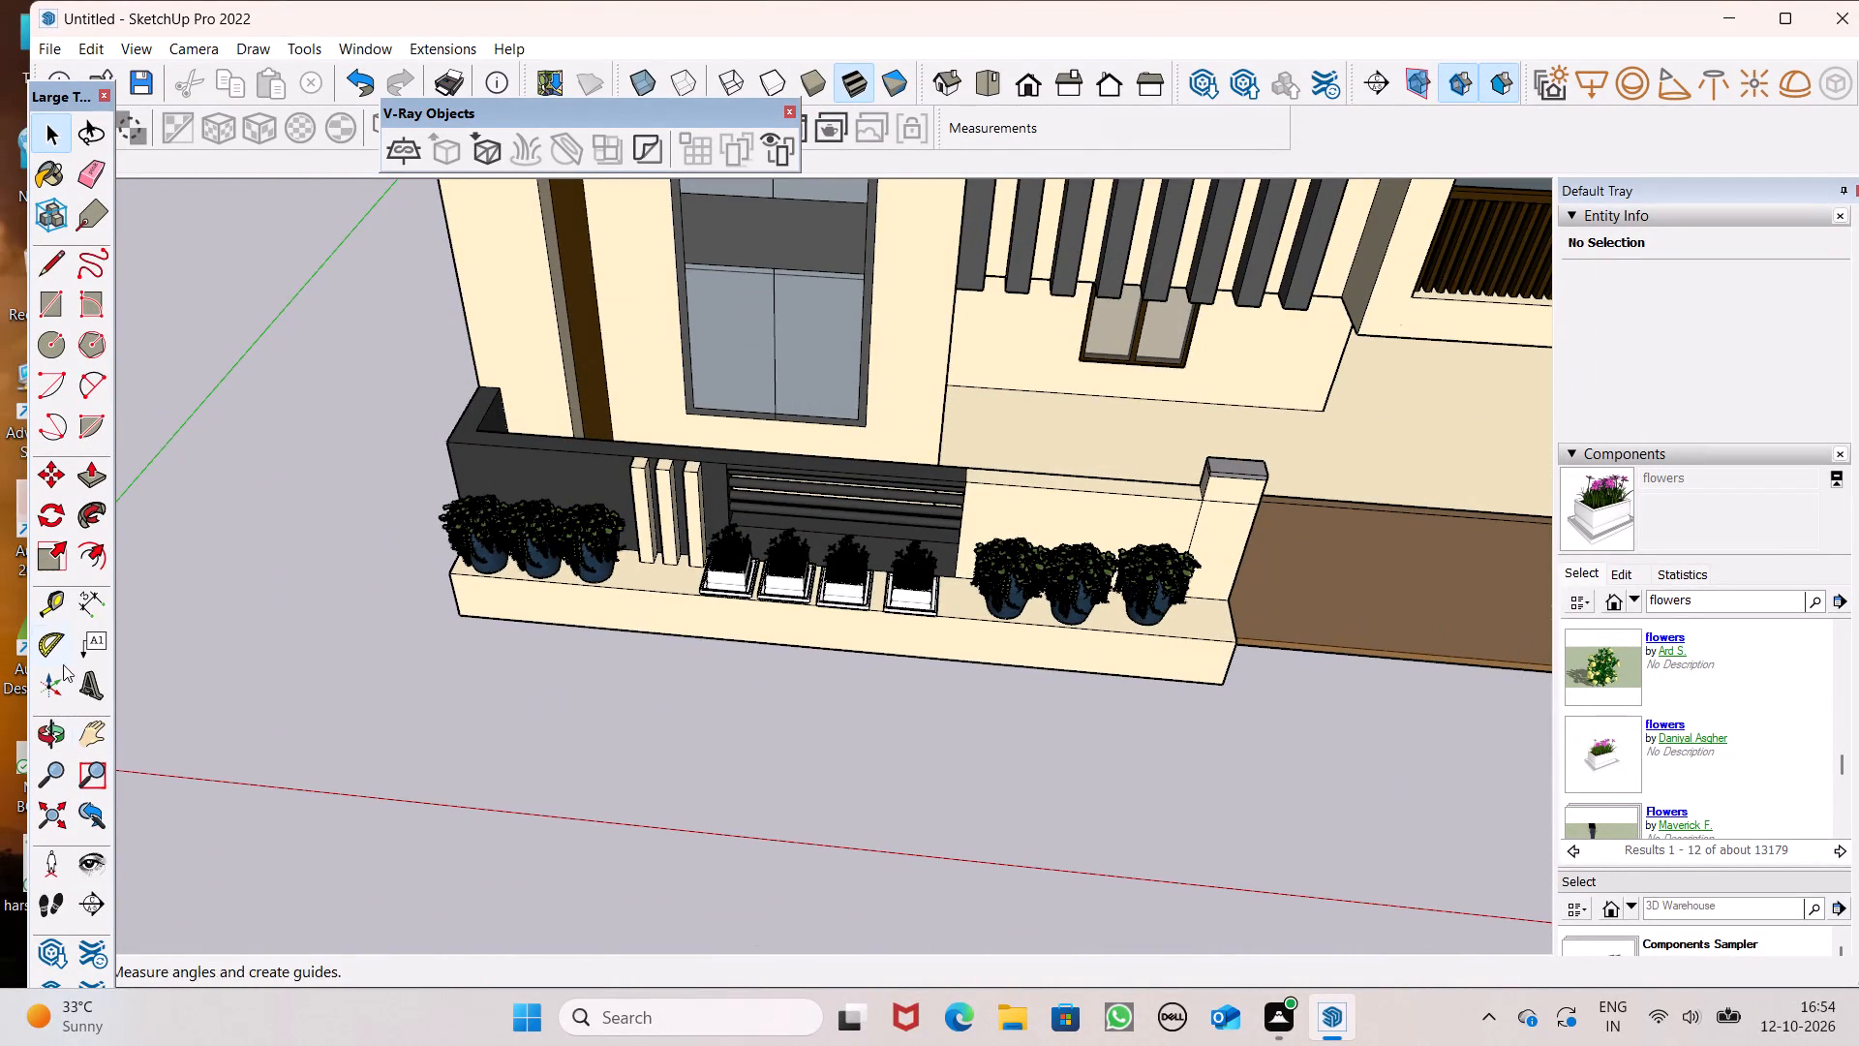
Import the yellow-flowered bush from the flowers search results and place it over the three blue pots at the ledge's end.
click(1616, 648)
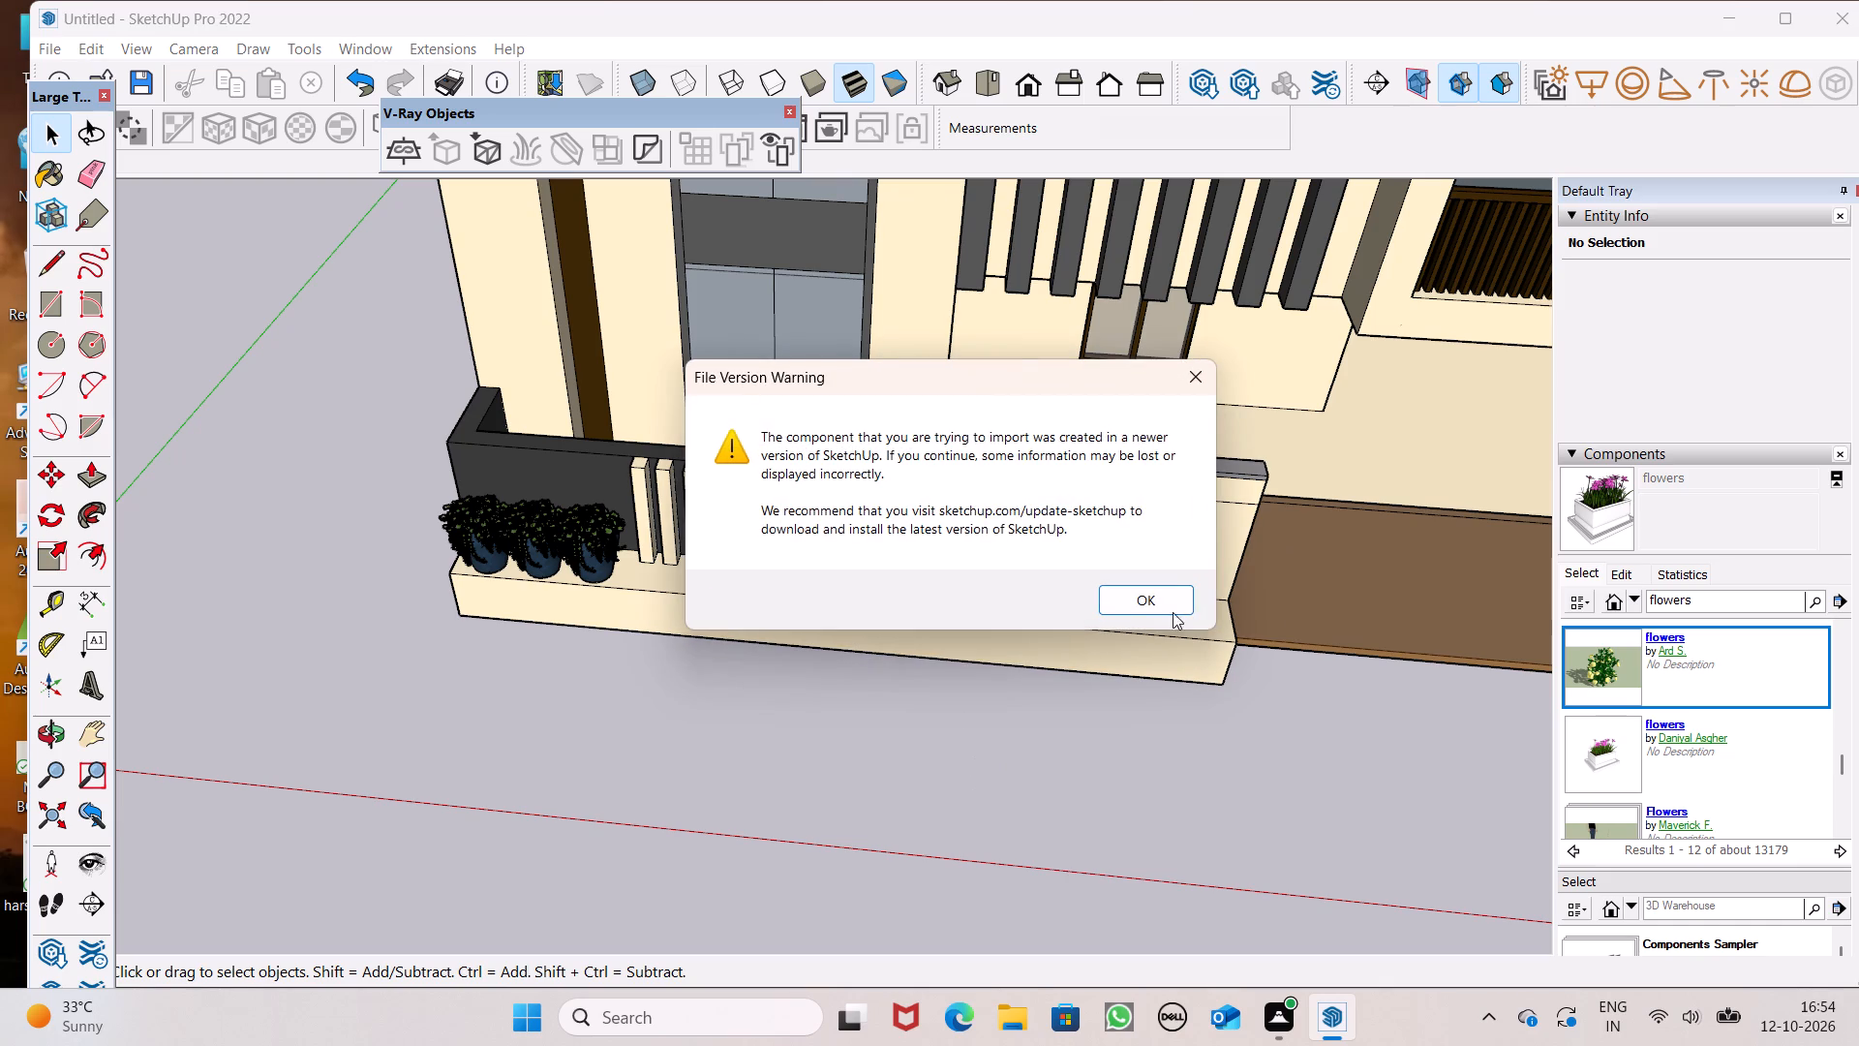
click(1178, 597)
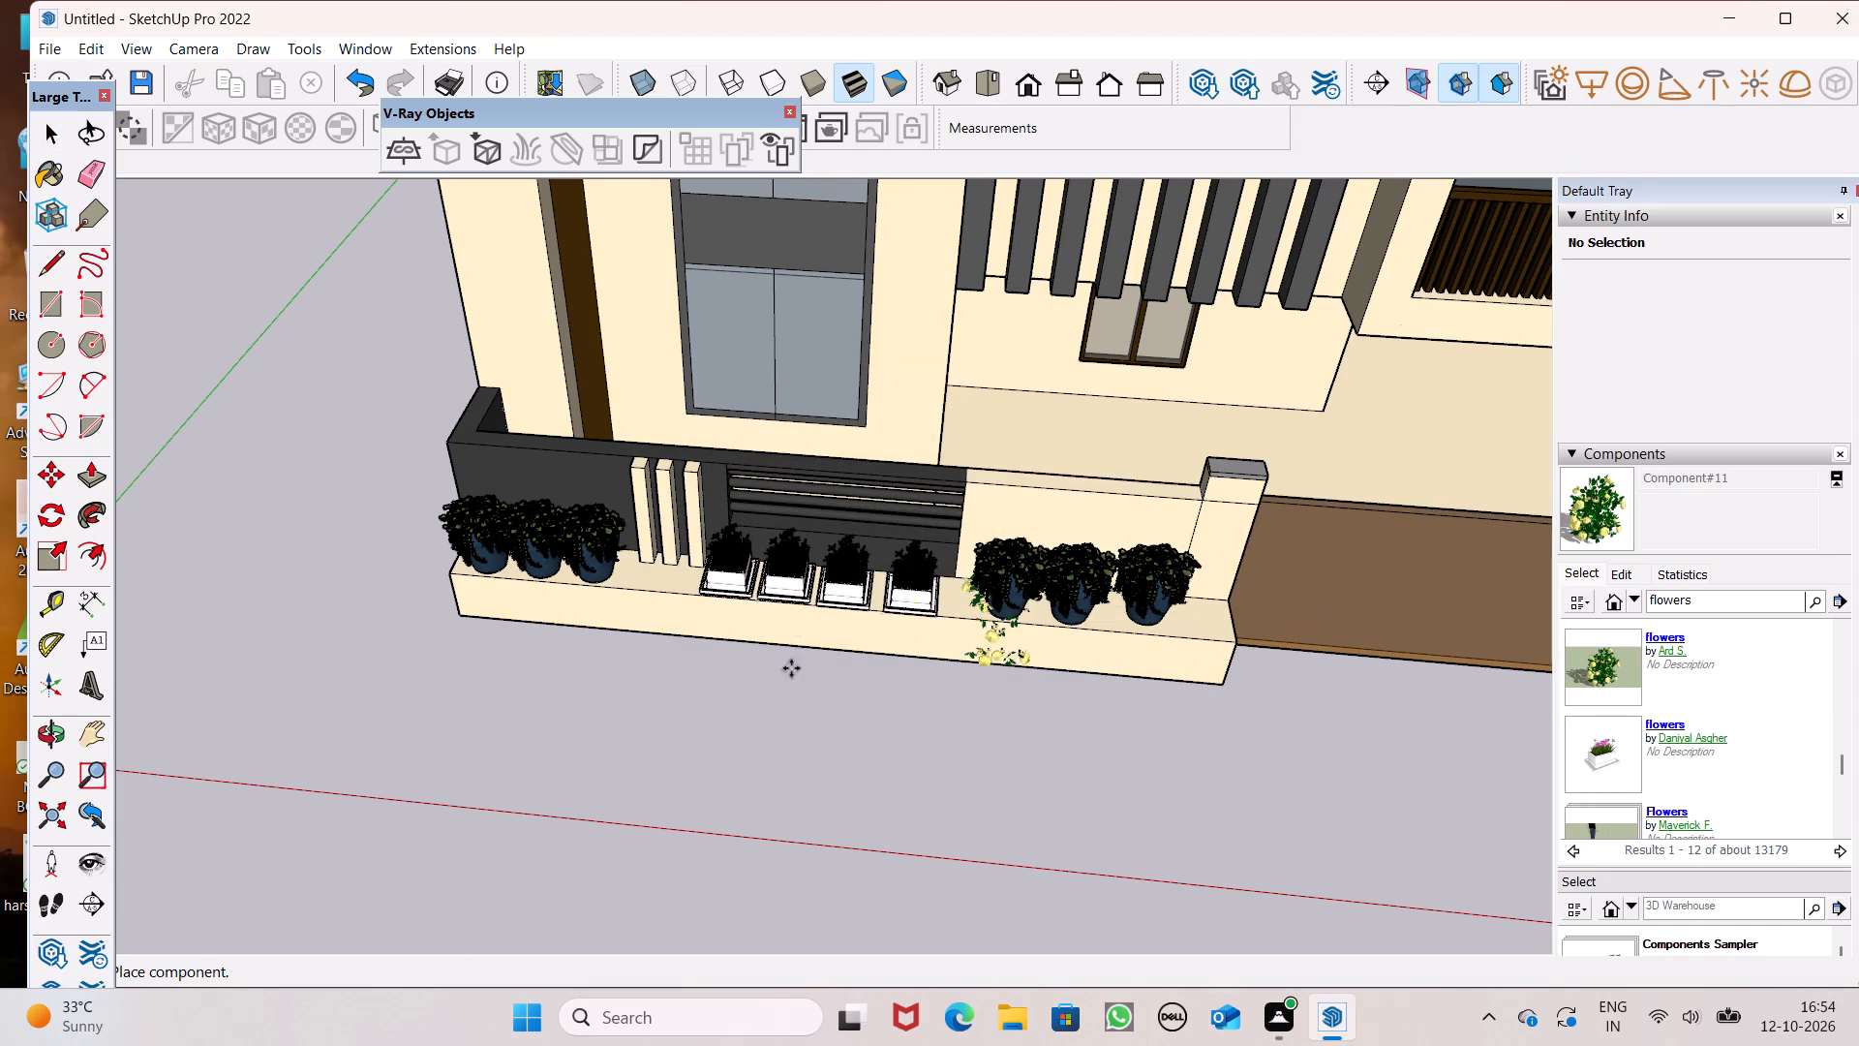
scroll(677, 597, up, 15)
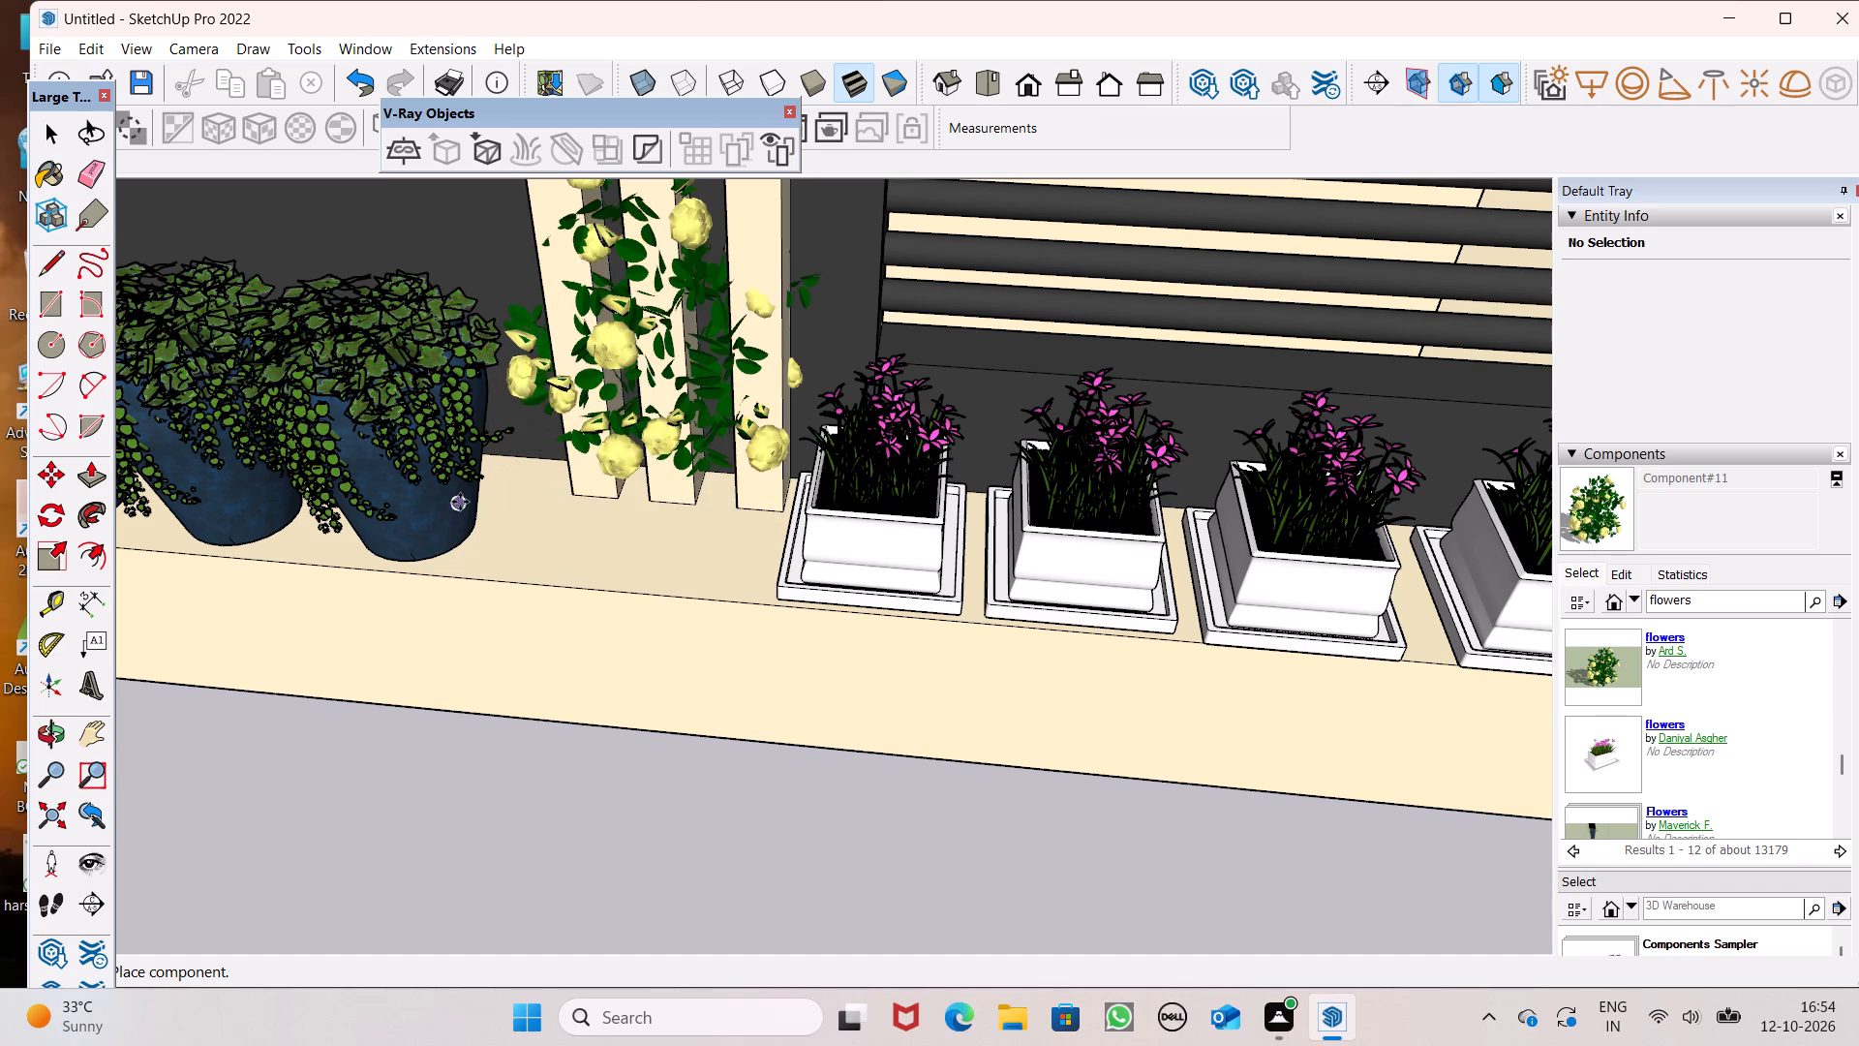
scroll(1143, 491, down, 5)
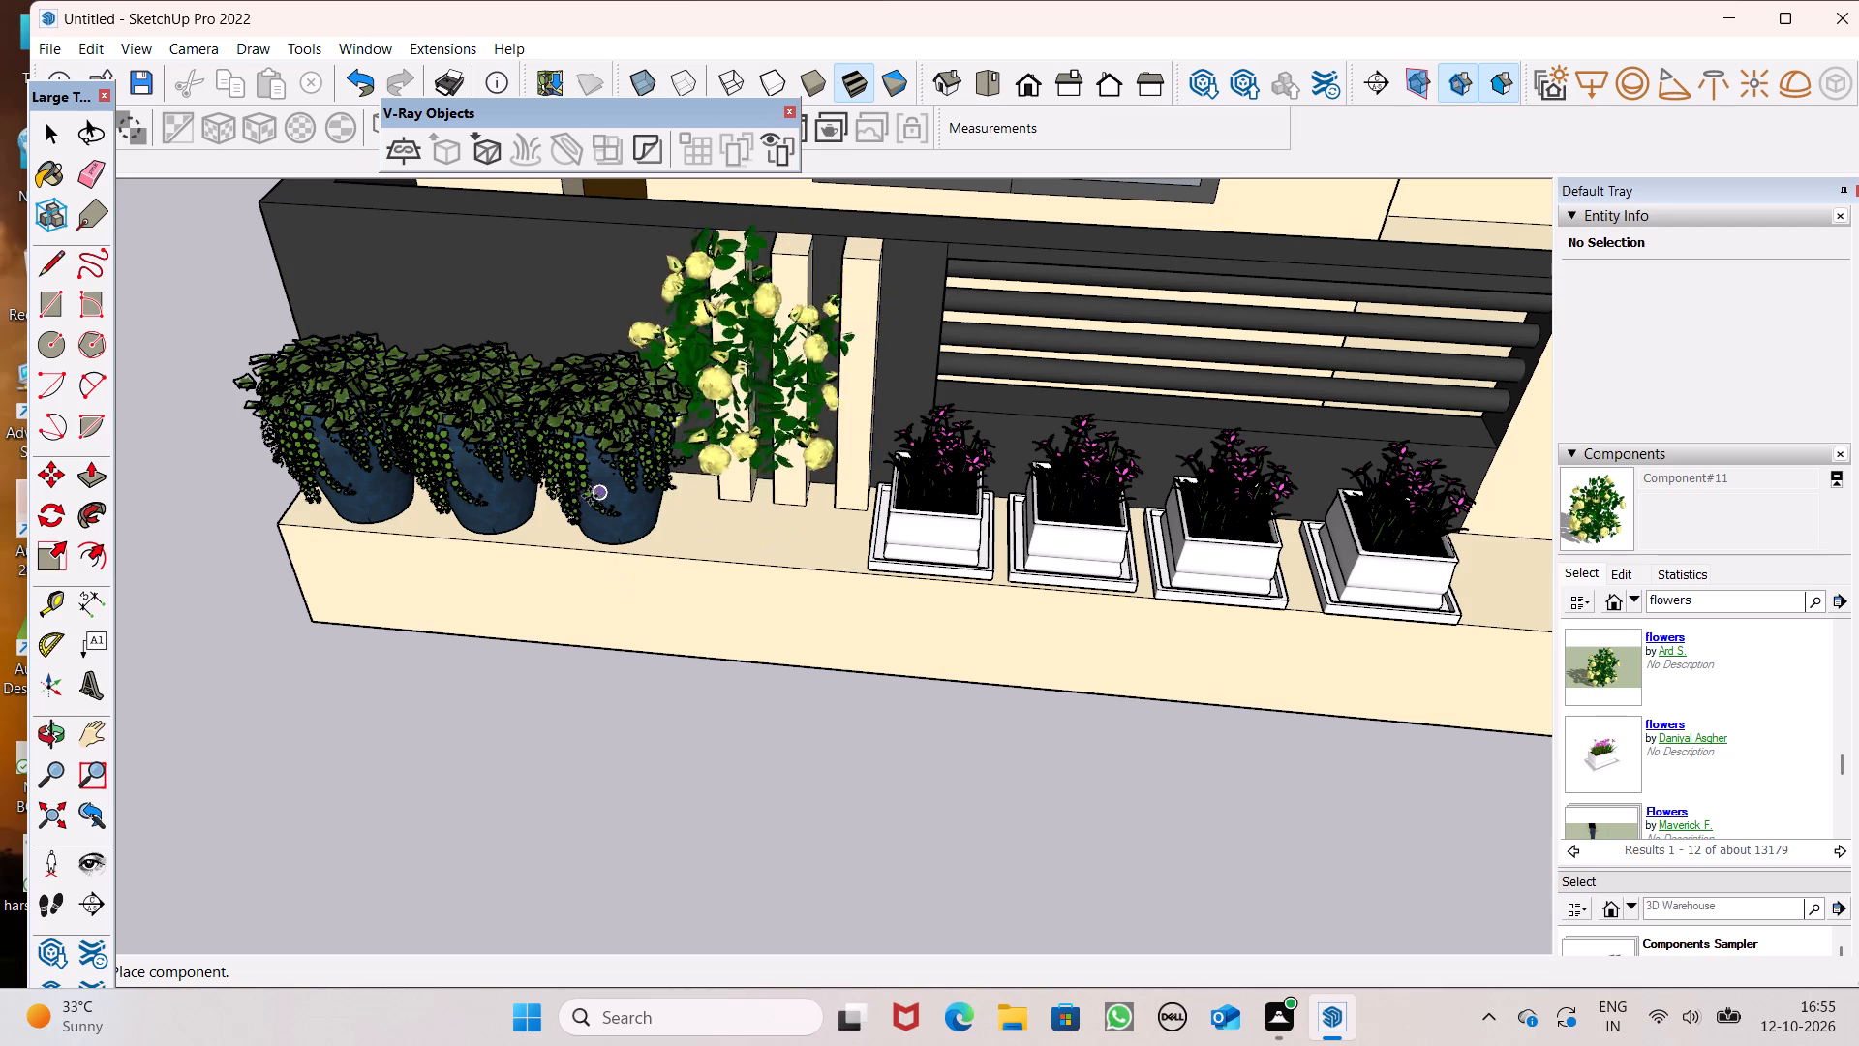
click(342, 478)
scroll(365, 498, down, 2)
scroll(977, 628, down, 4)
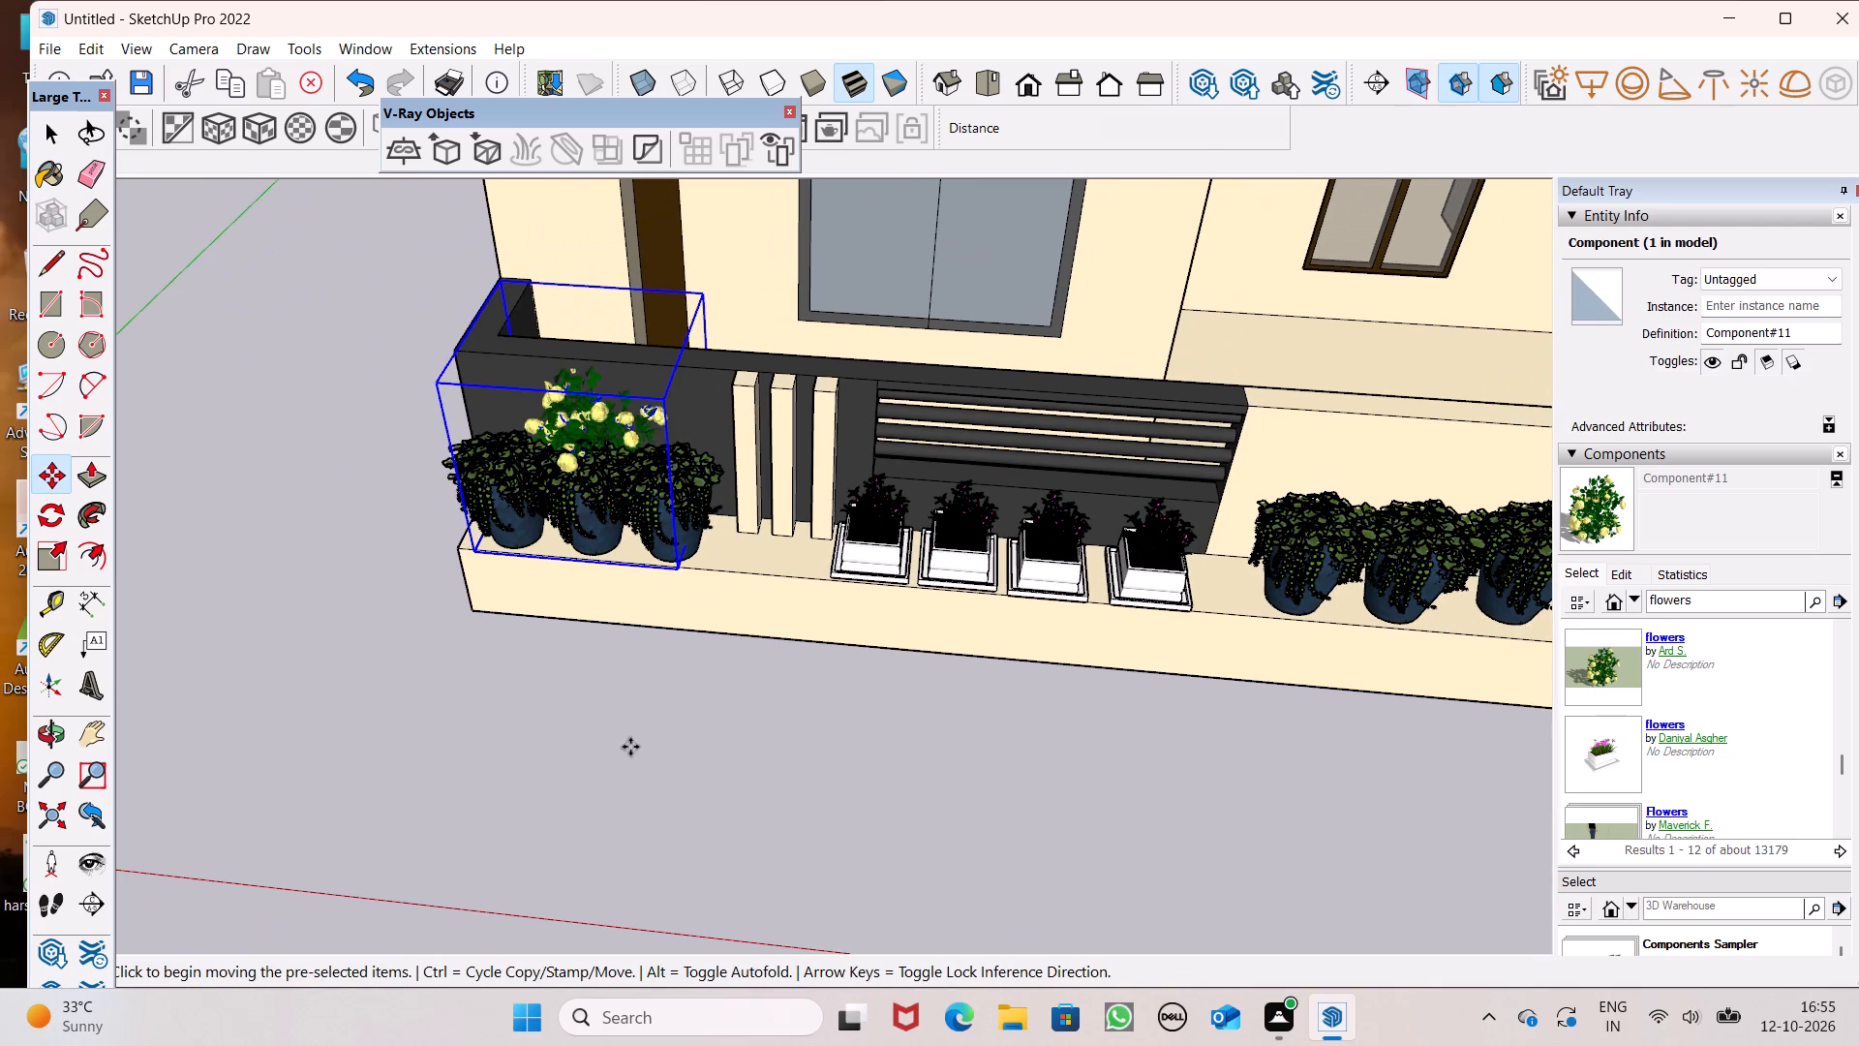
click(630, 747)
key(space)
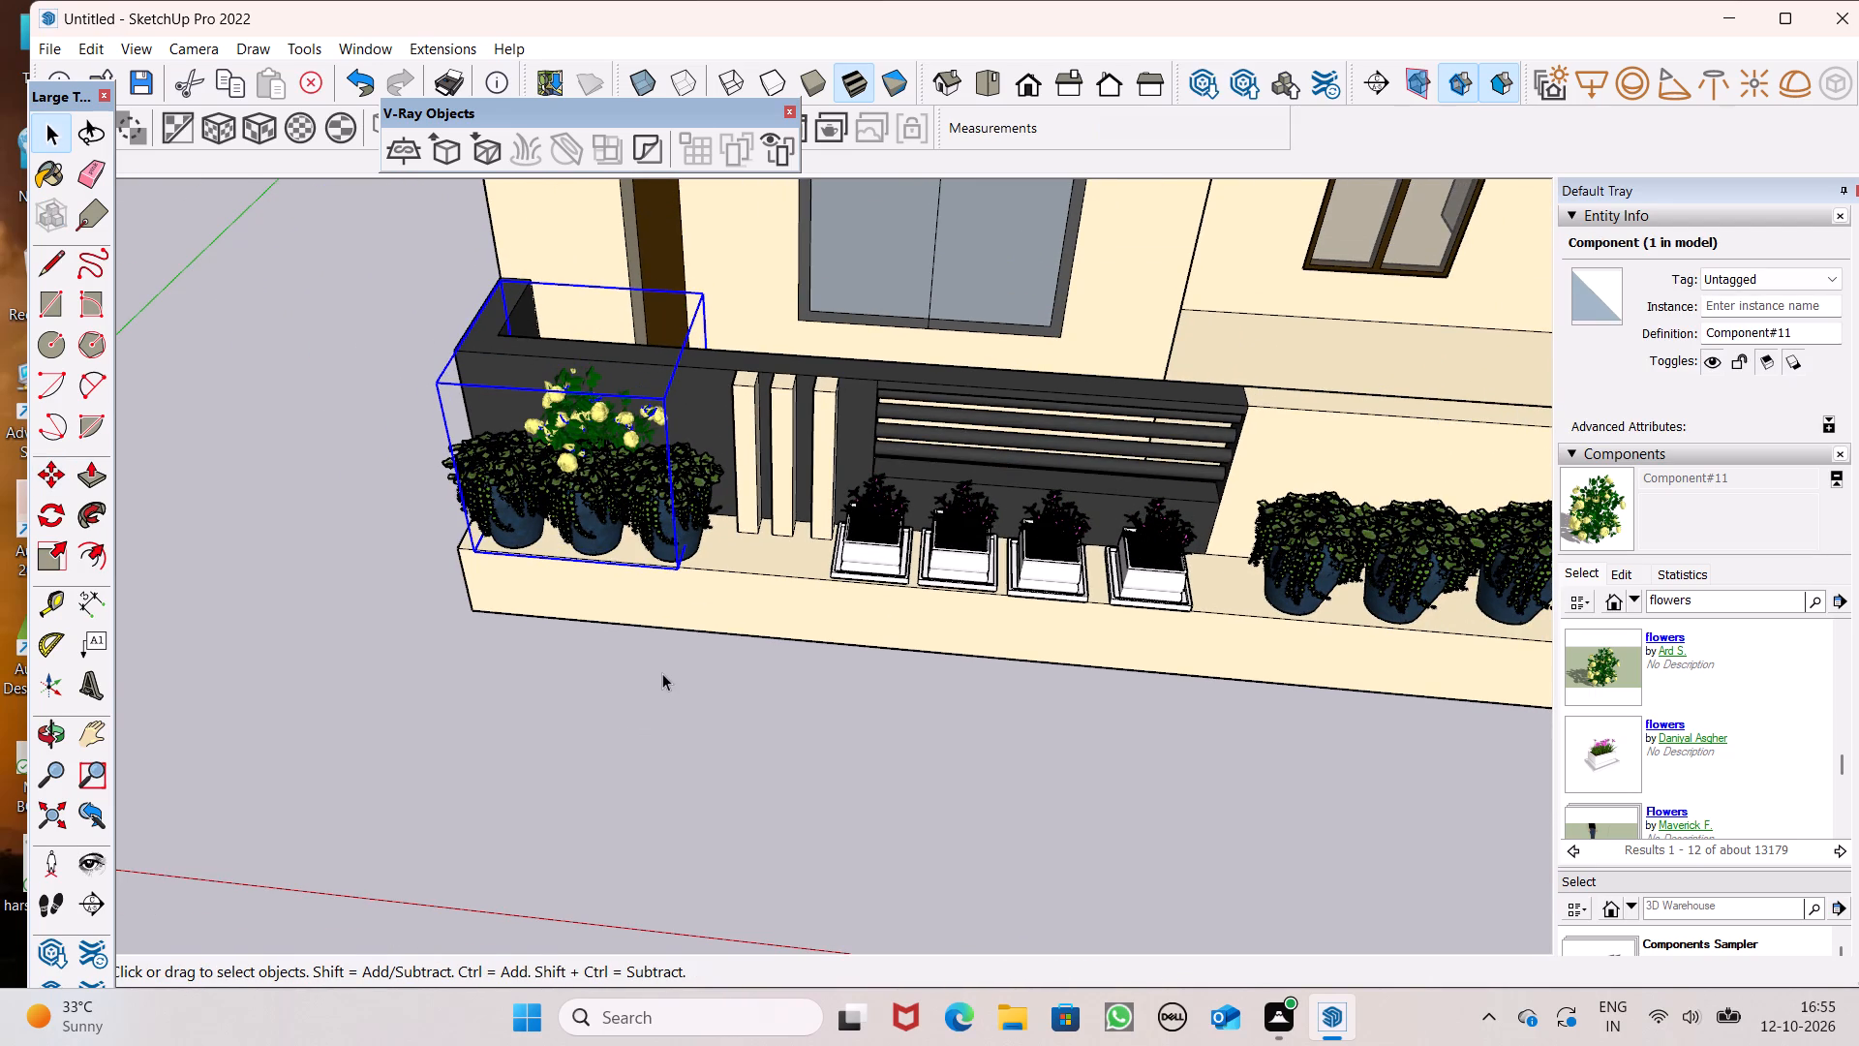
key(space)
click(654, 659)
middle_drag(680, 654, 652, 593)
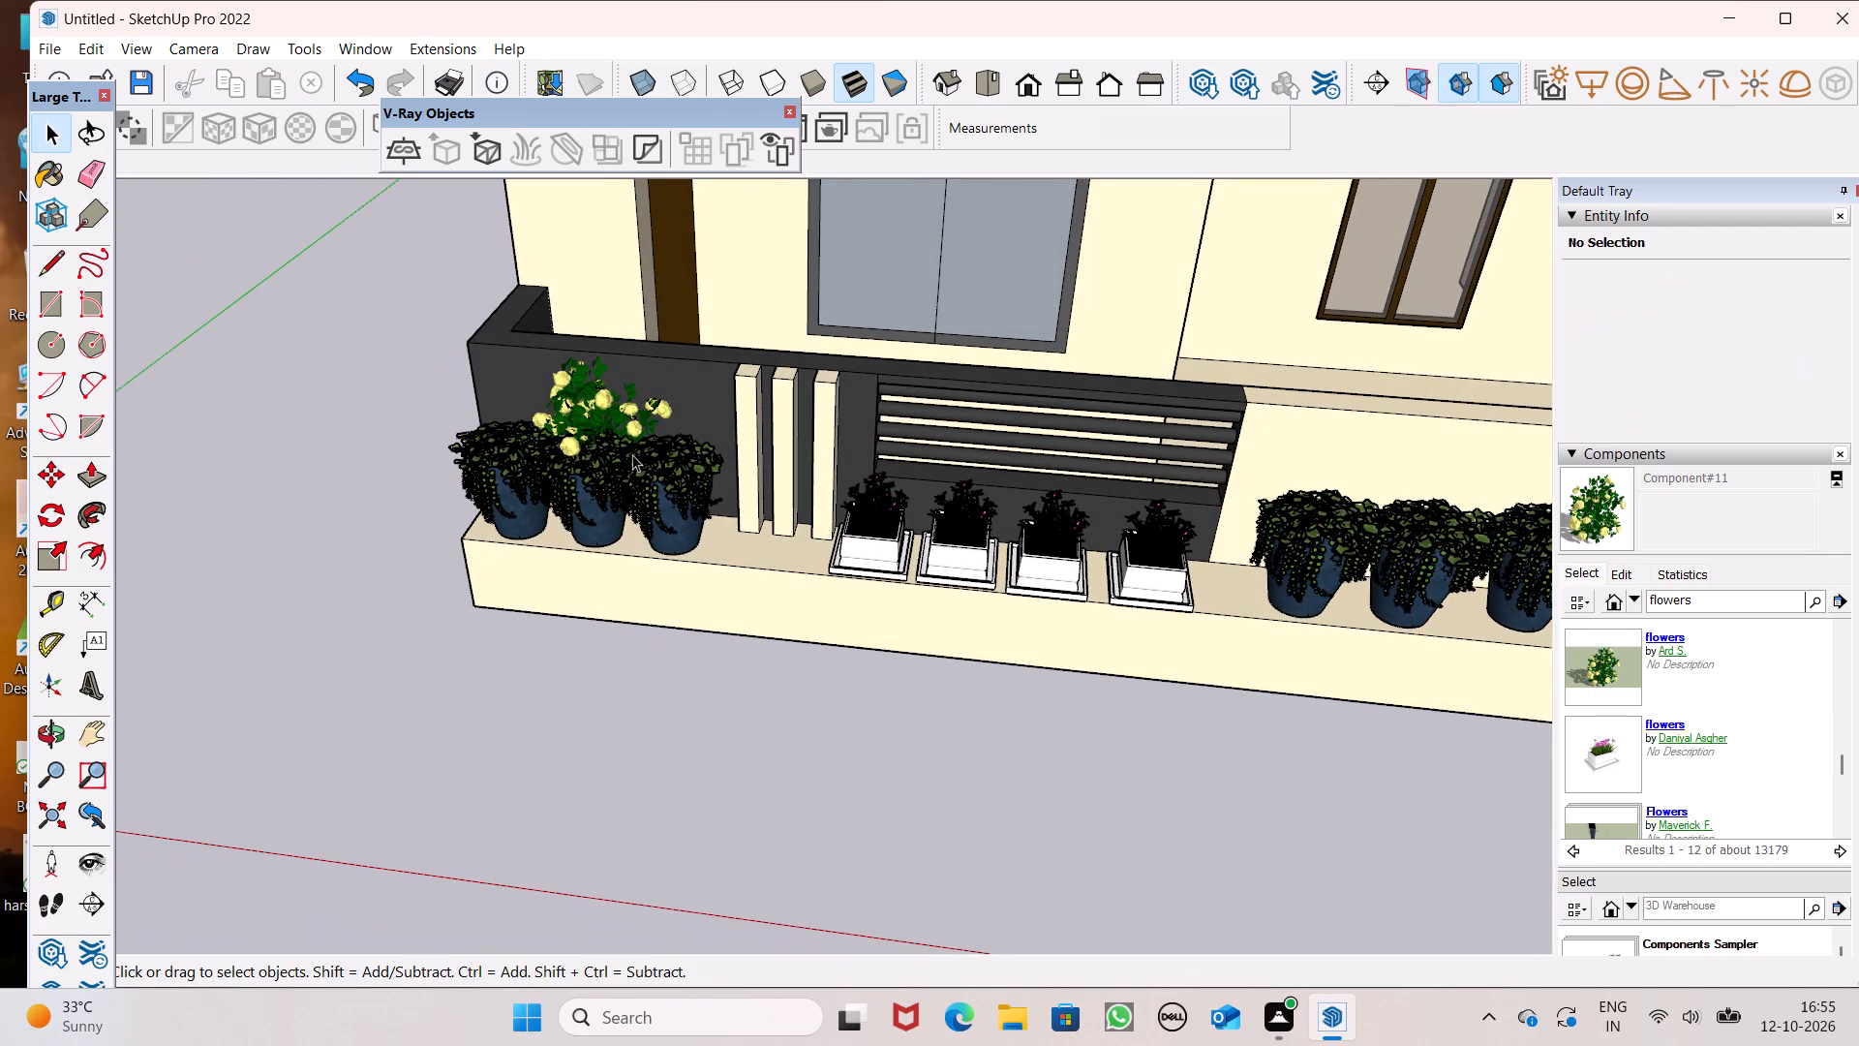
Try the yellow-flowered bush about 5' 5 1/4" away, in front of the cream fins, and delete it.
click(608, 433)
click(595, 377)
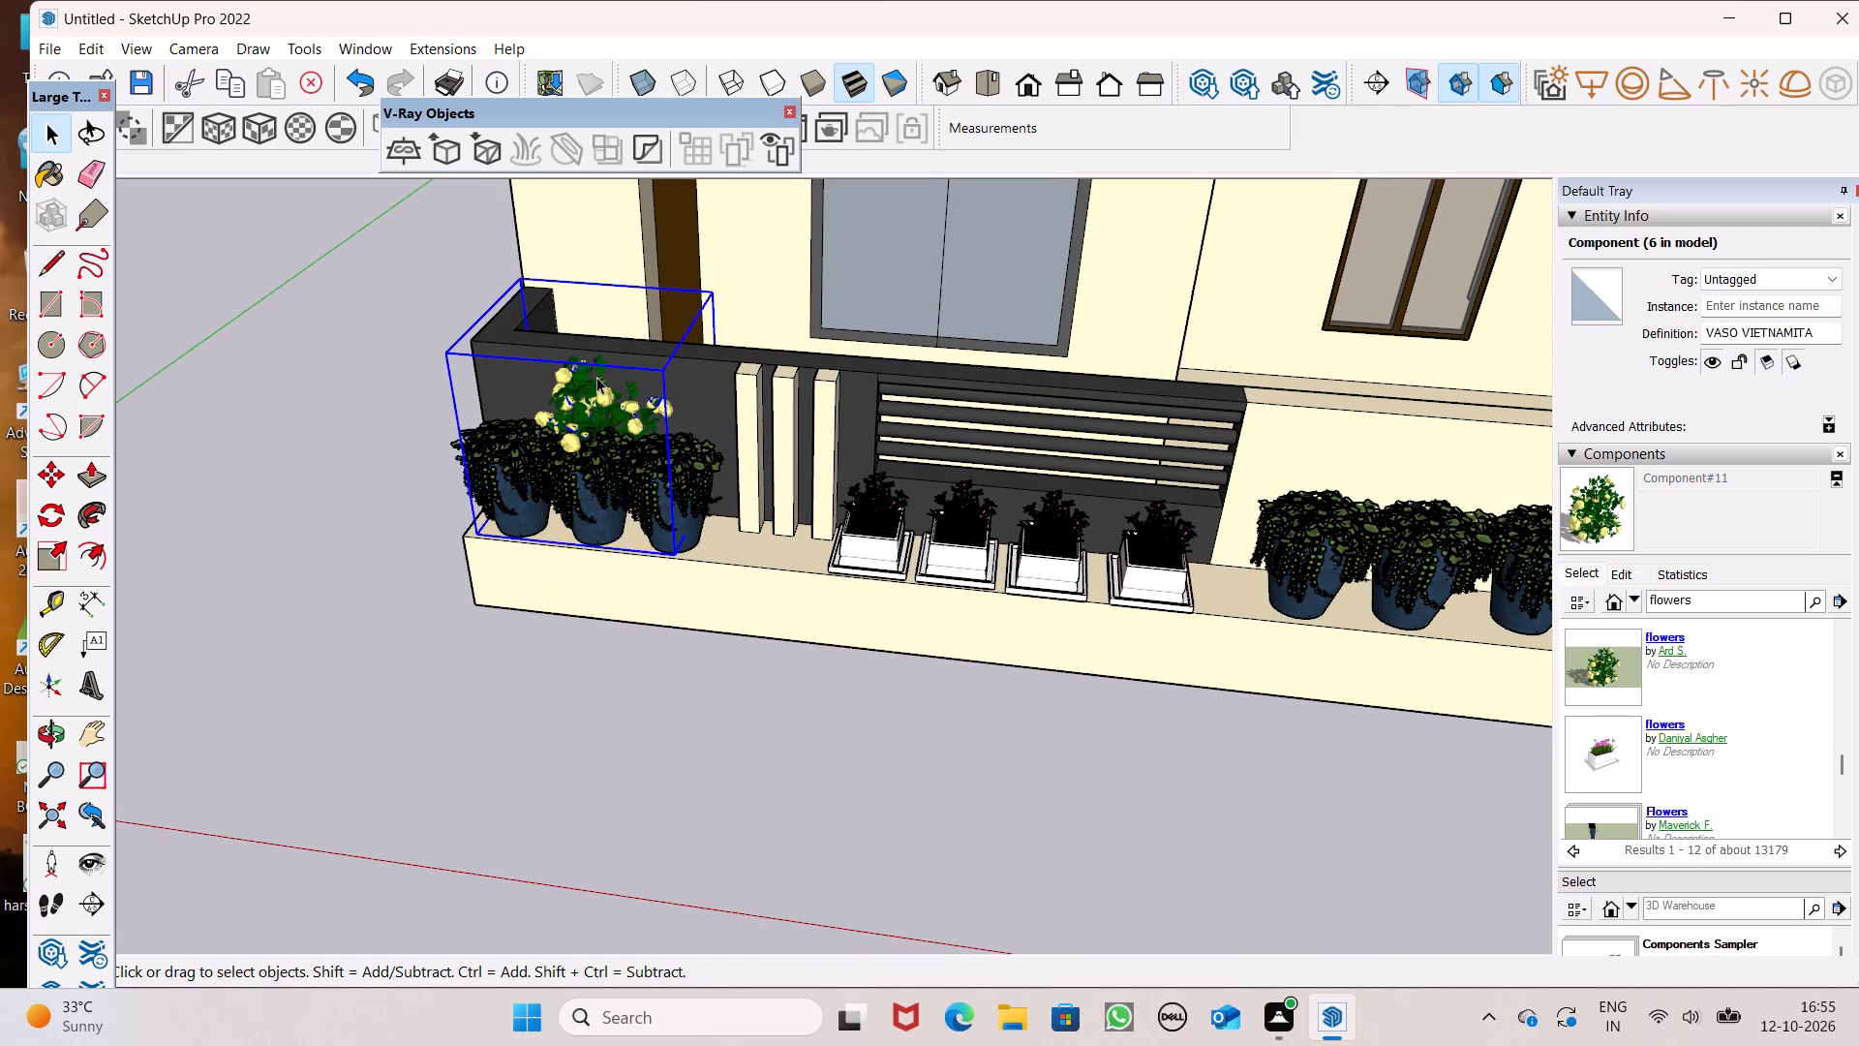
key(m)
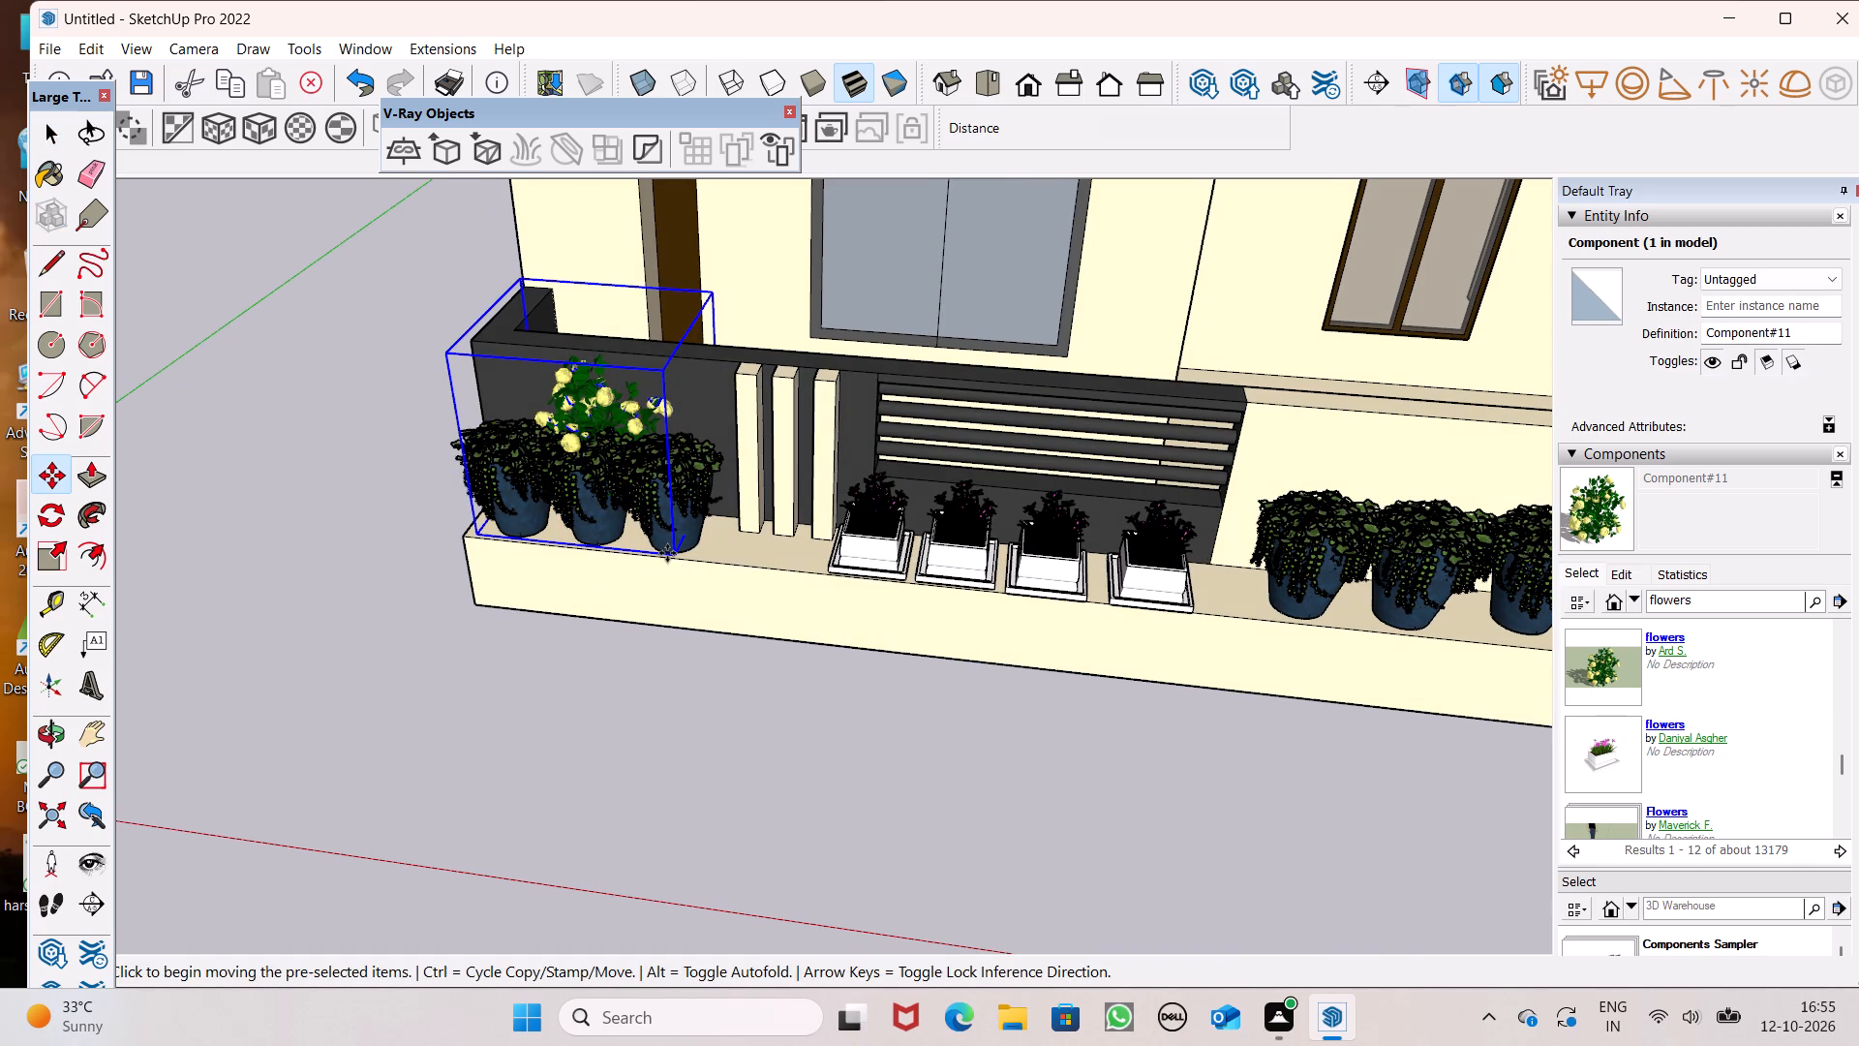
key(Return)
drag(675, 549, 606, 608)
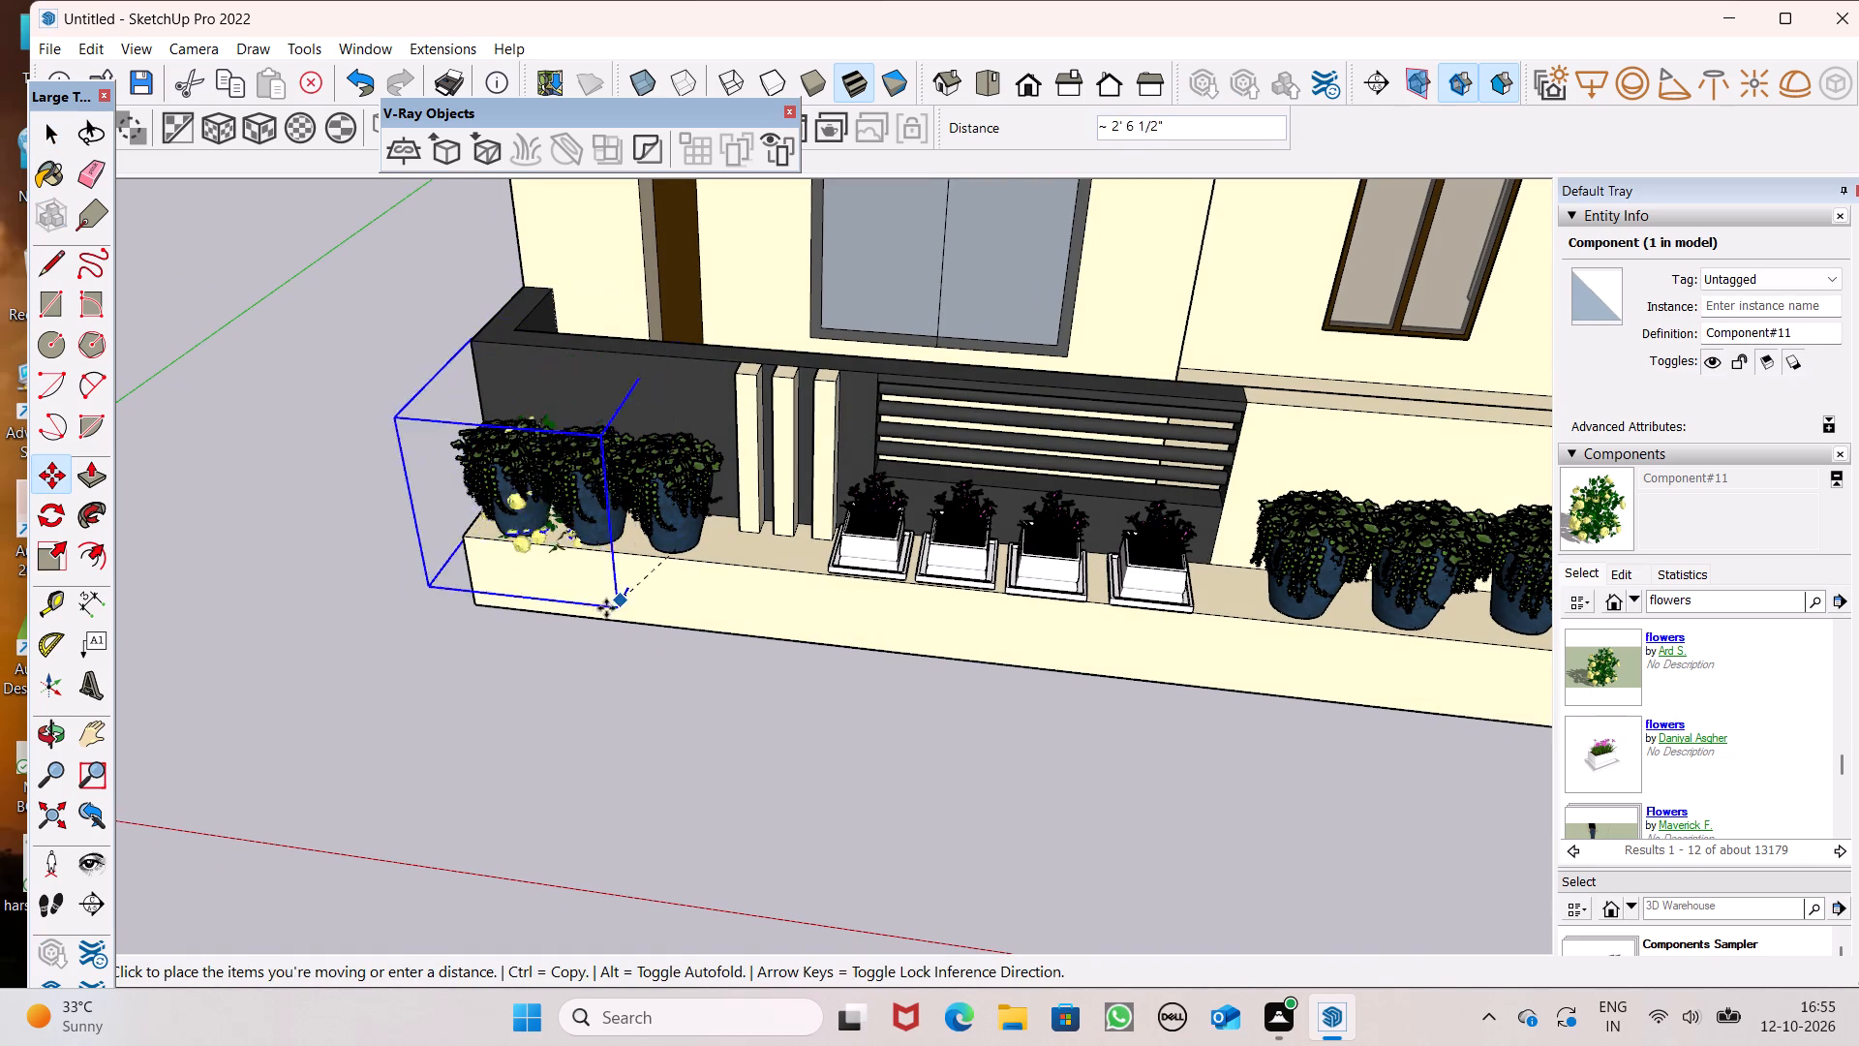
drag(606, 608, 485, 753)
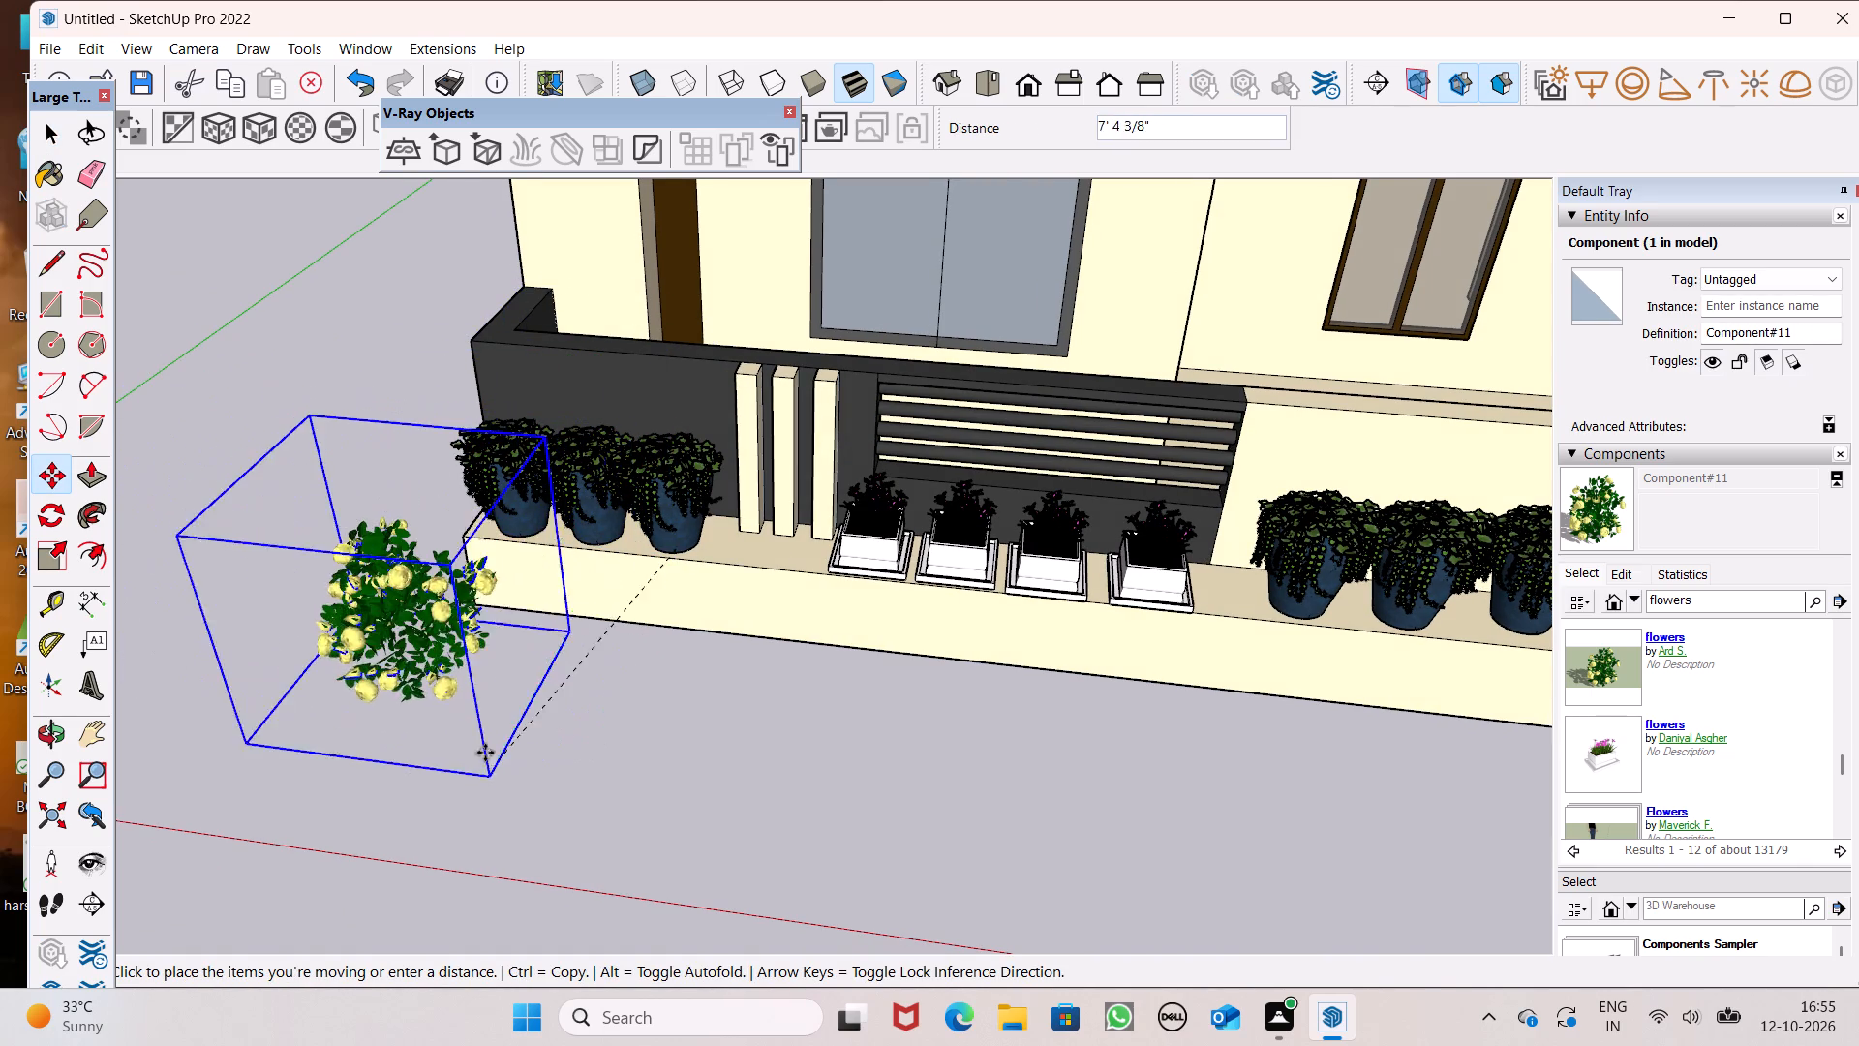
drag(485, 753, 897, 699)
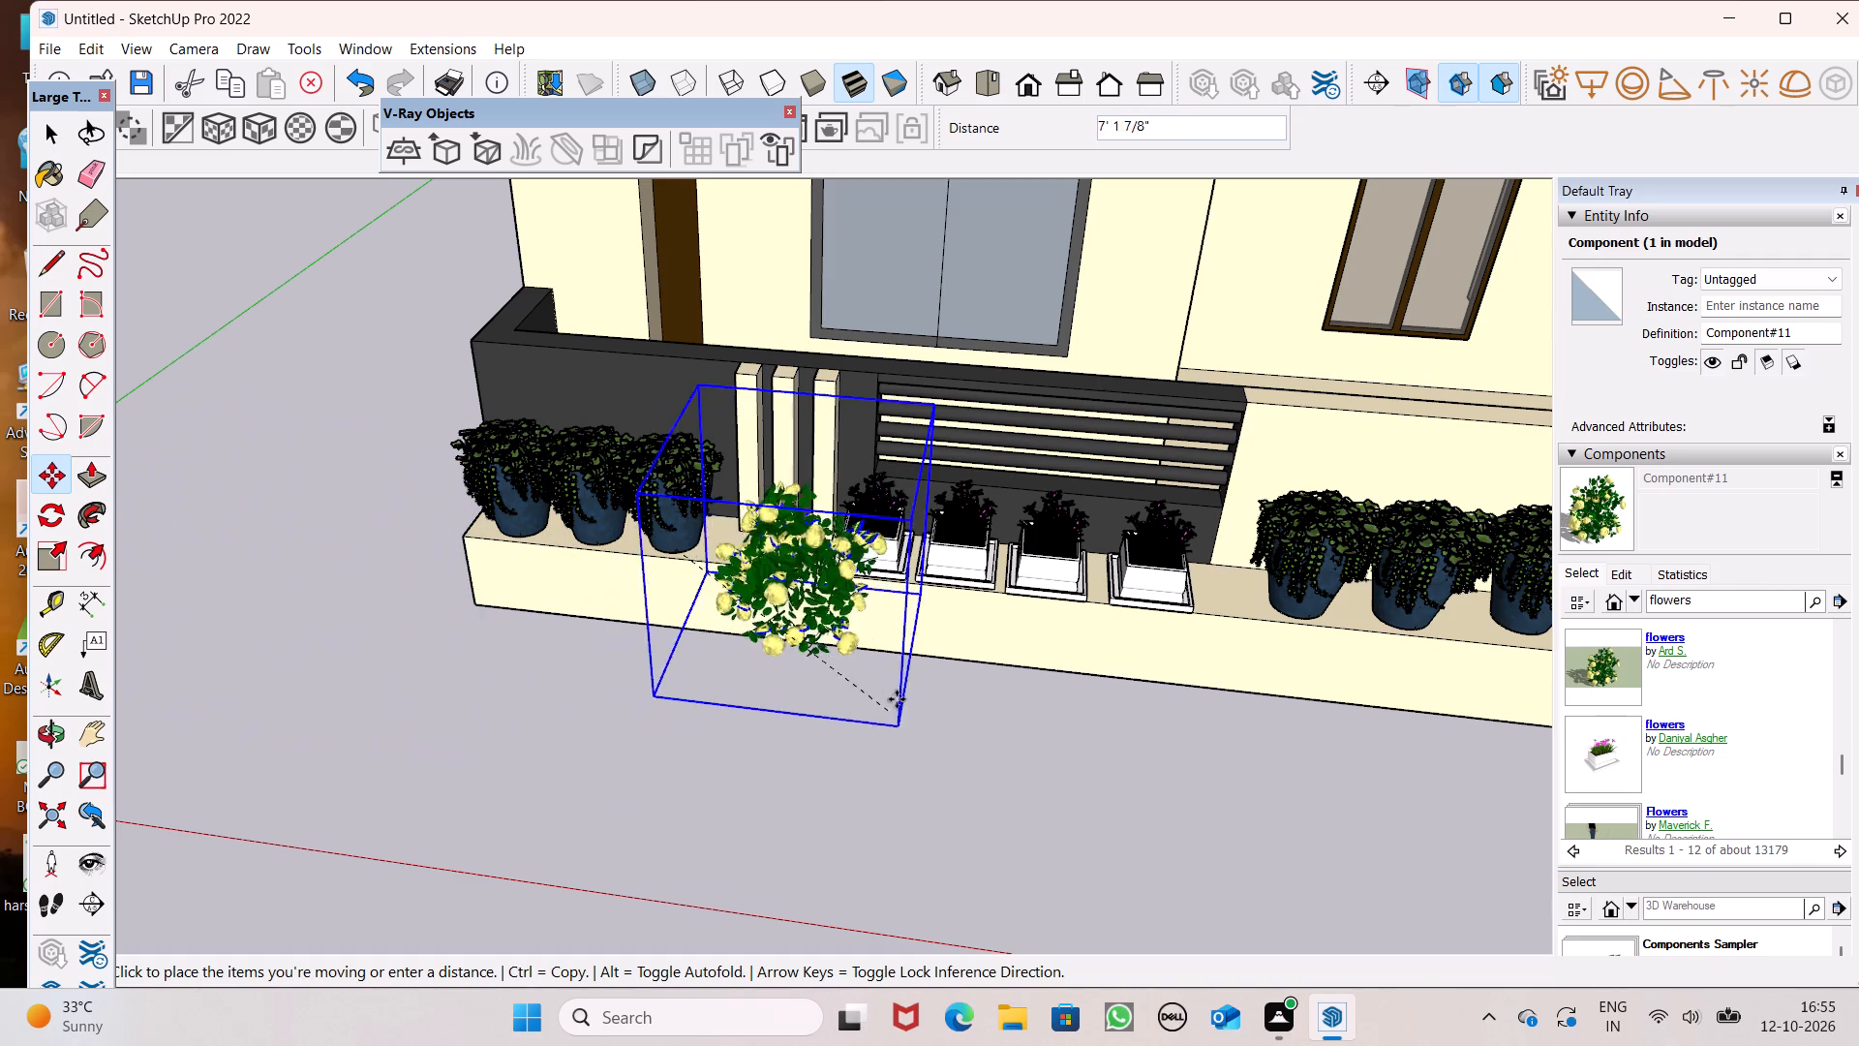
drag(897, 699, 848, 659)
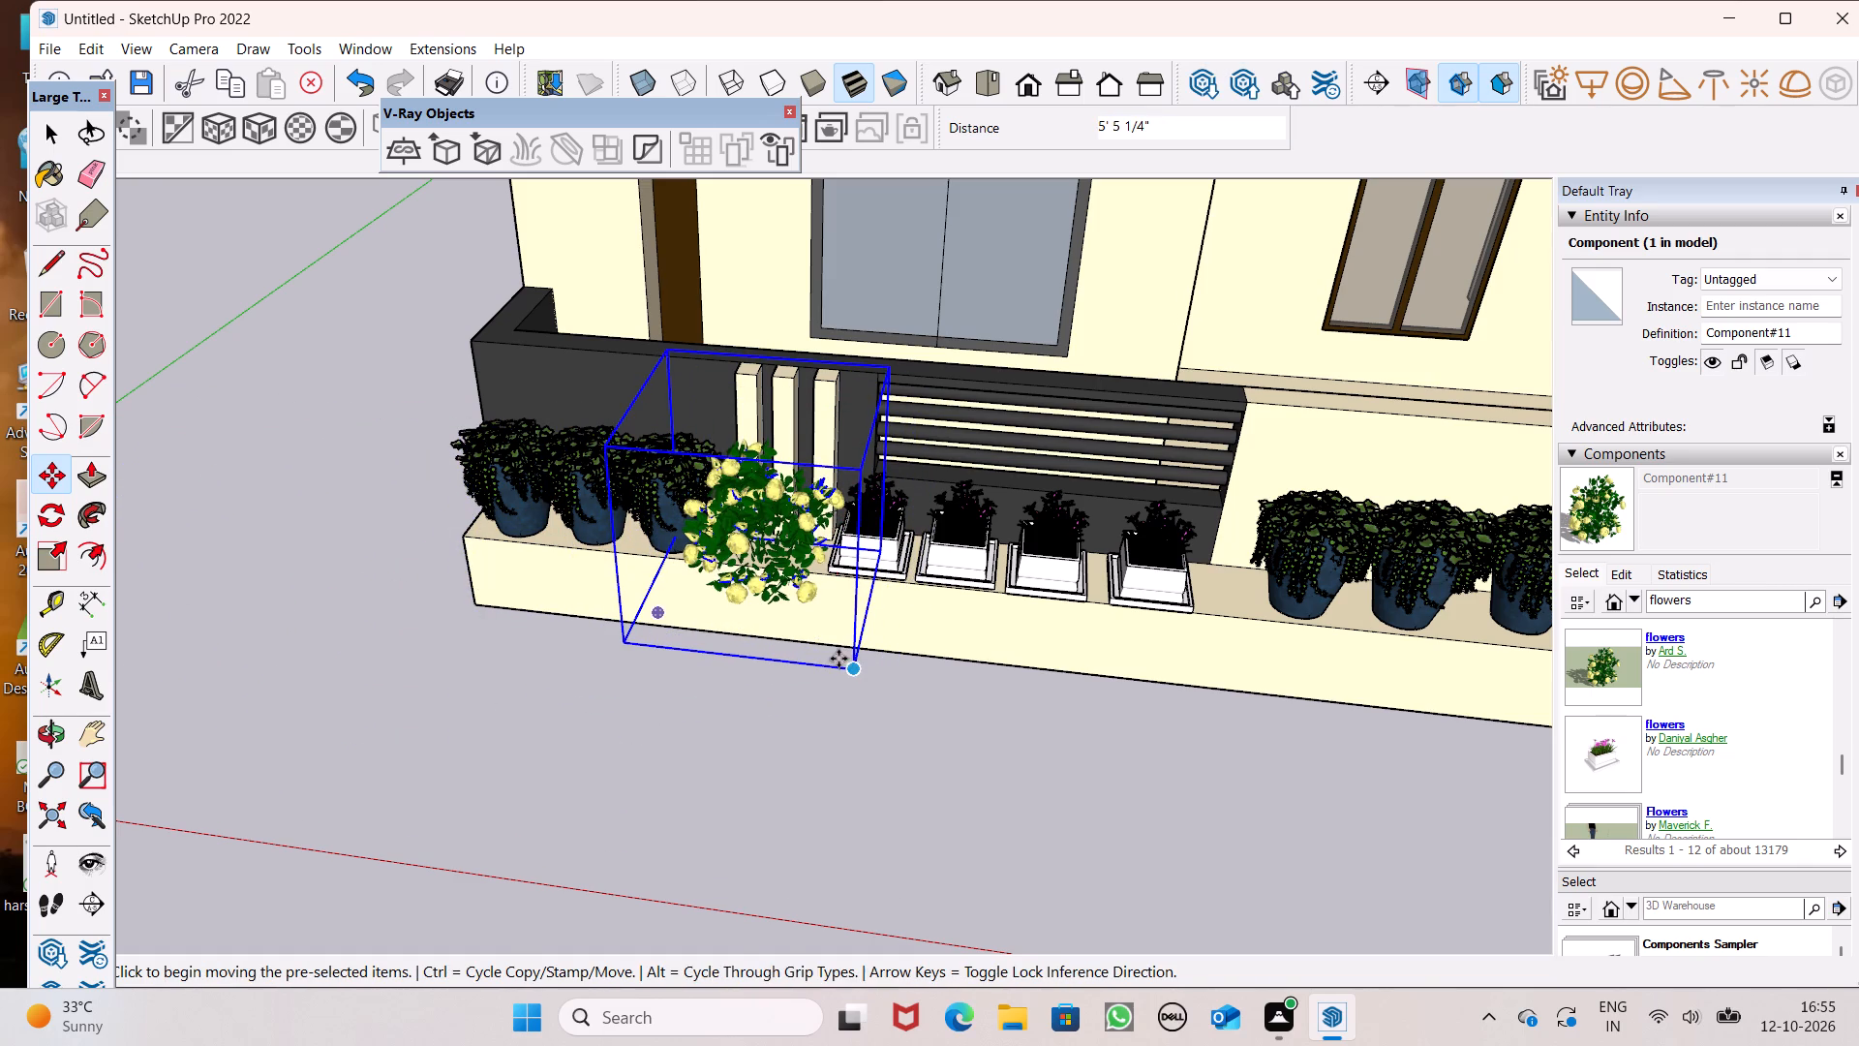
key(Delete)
Open the last Flowers collection in the flowers search results.
scroll(723, 751, down, 1)
scroll(1546, 757, down, 1)
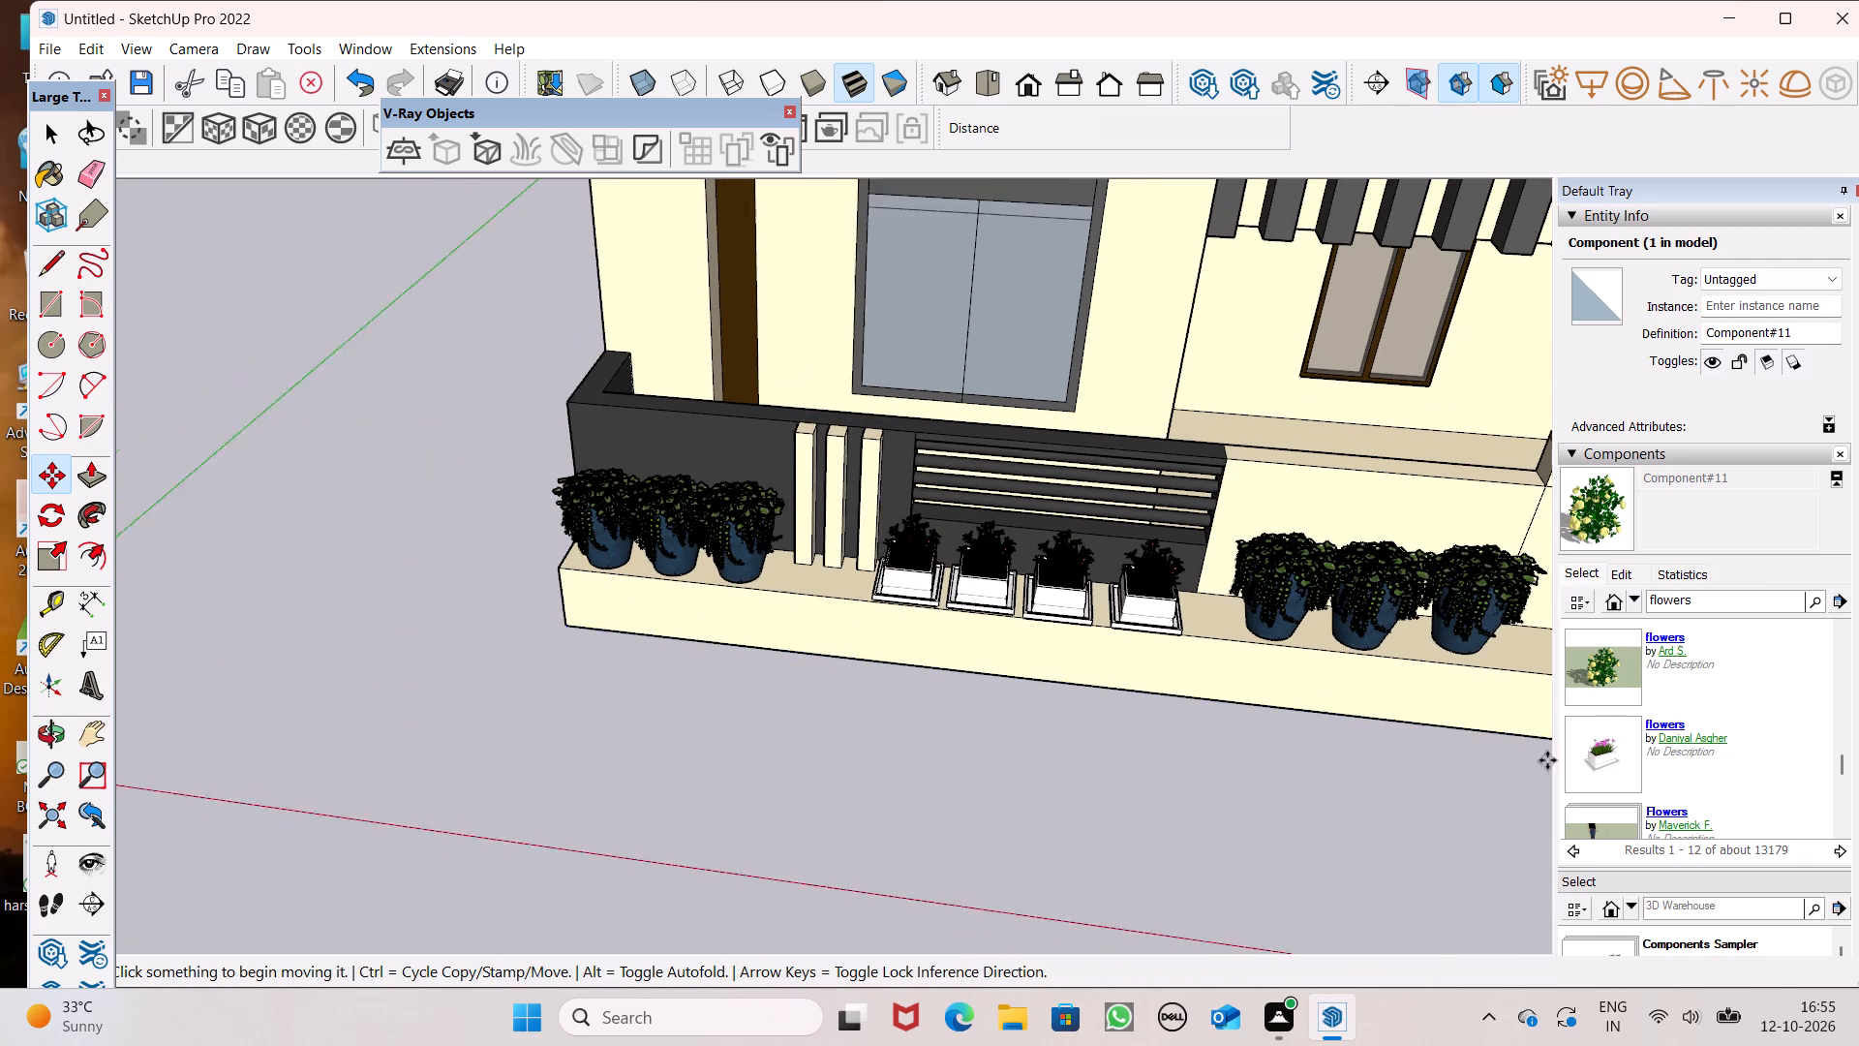
scroll(1547, 760, down, 1)
scroll(1639, 763, down, 3)
scroll(1640, 758, up, 1)
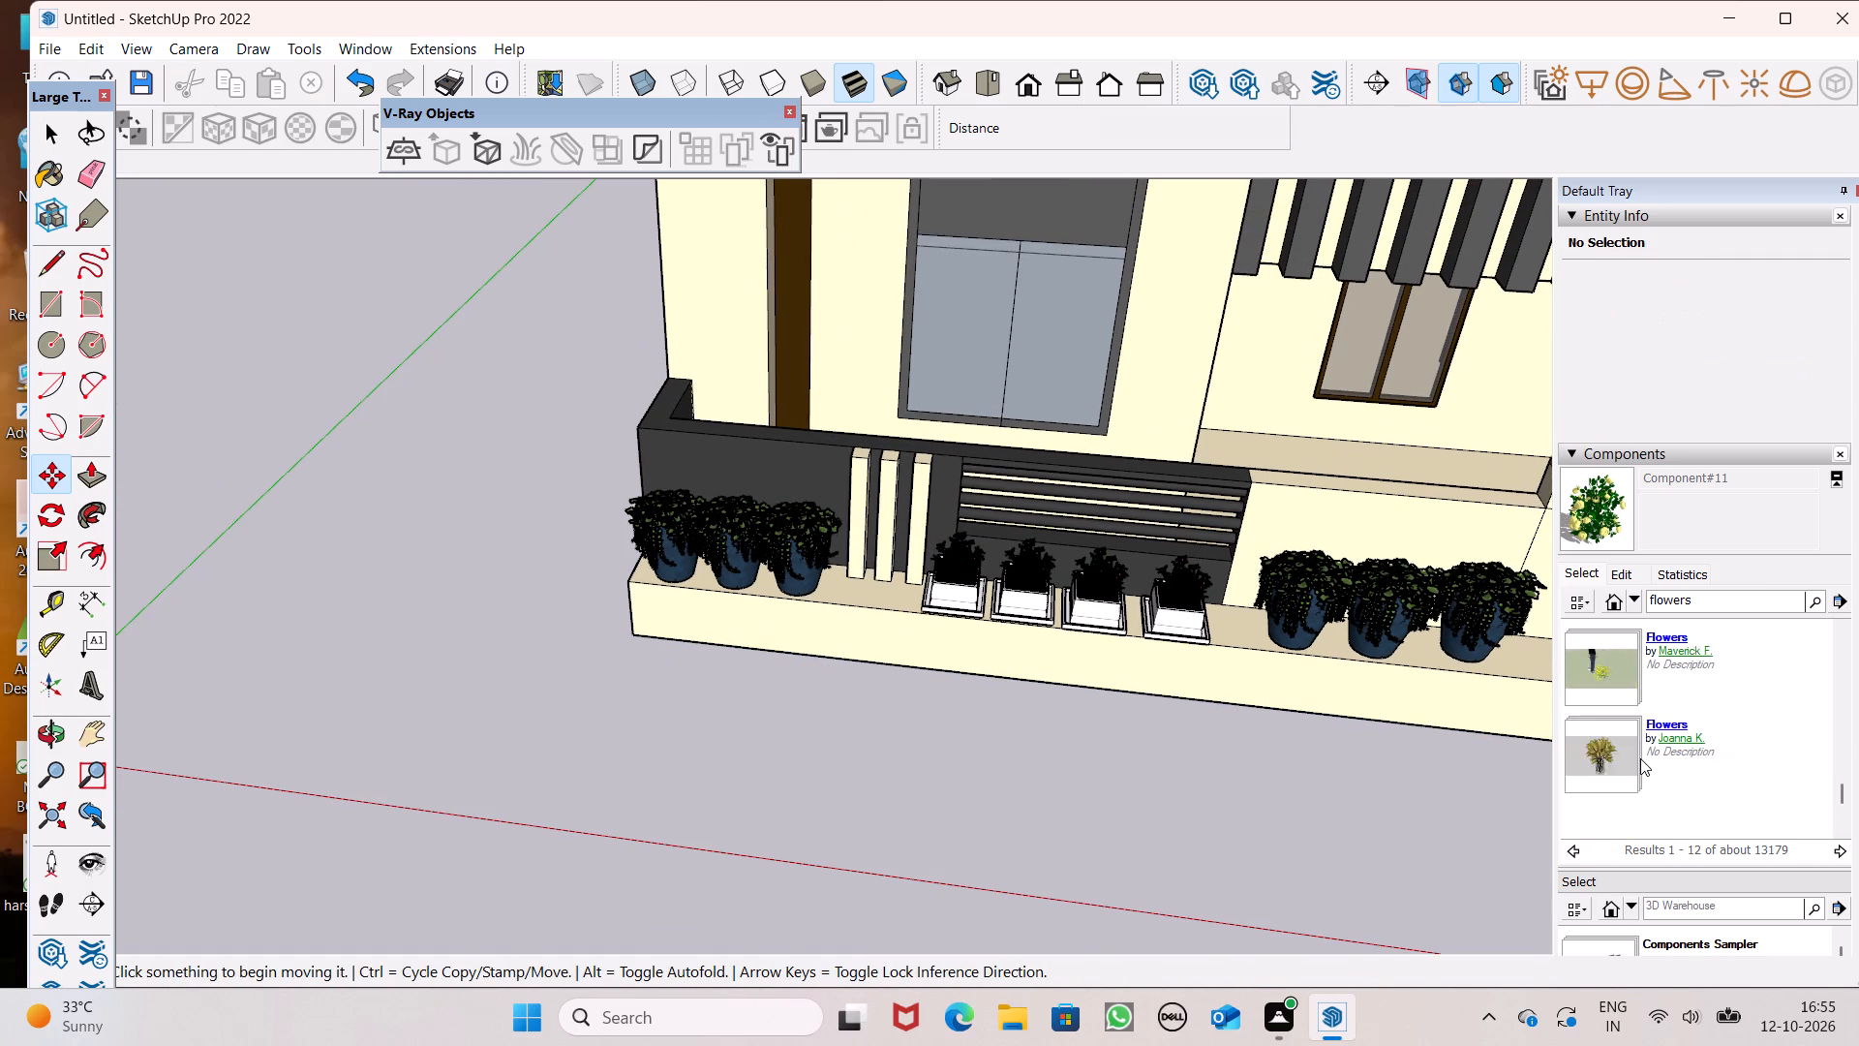
scroll(1640, 758, up, 1)
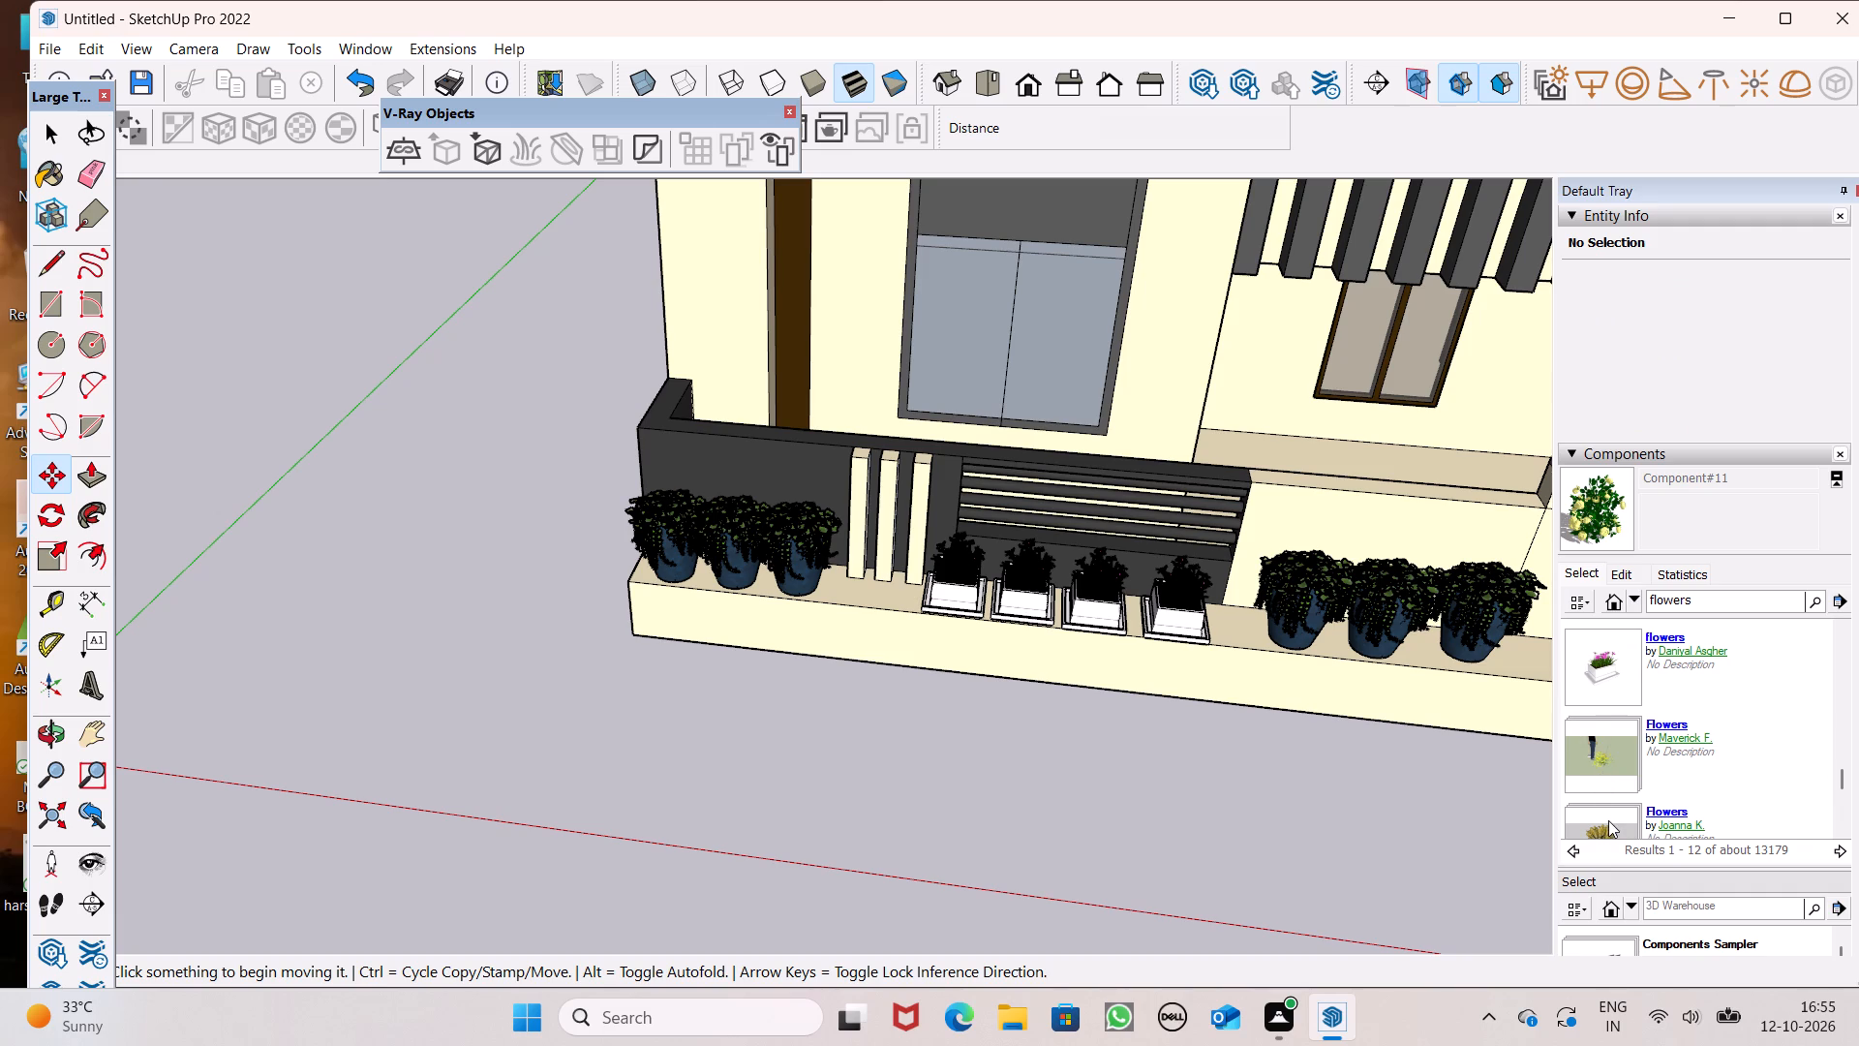
click(1609, 825)
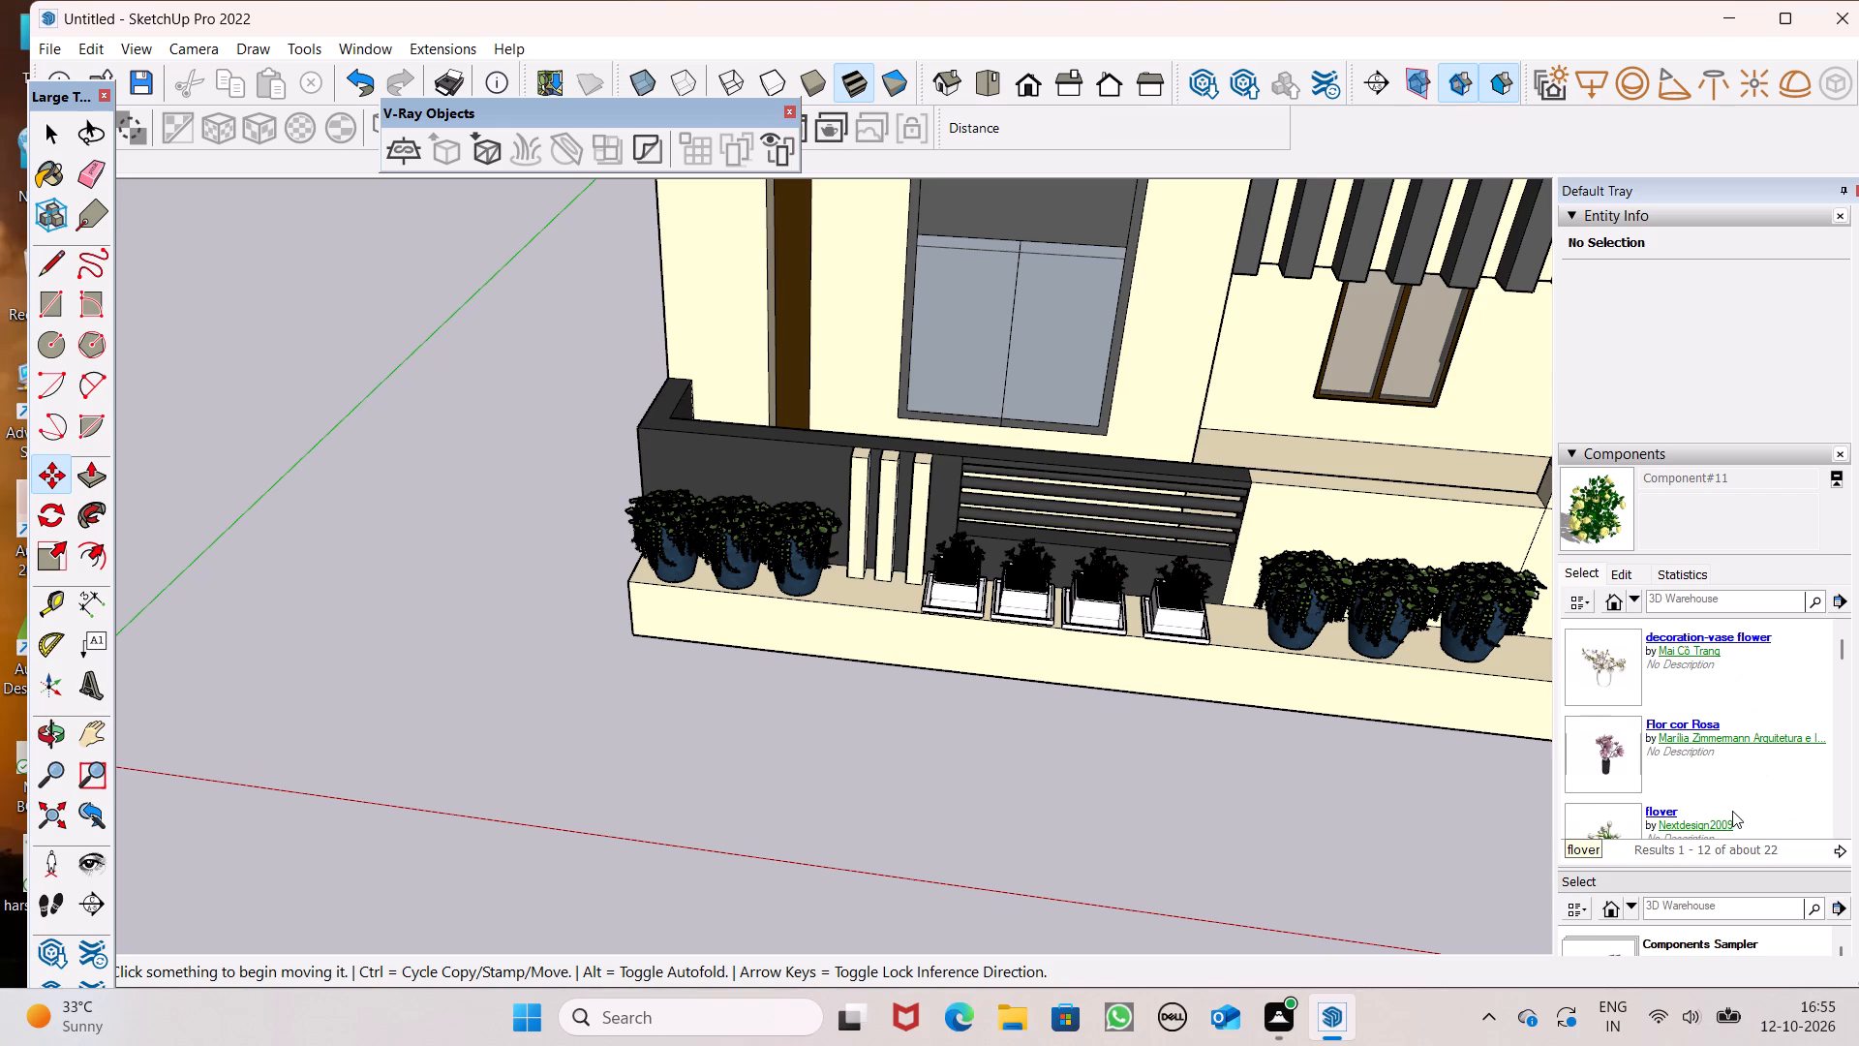
Import the VASO COM HORTÊNSIAS vase from the collection and place it on the ground in front of the boundary wall's ledge.
scroll(1684, 755, down, 1)
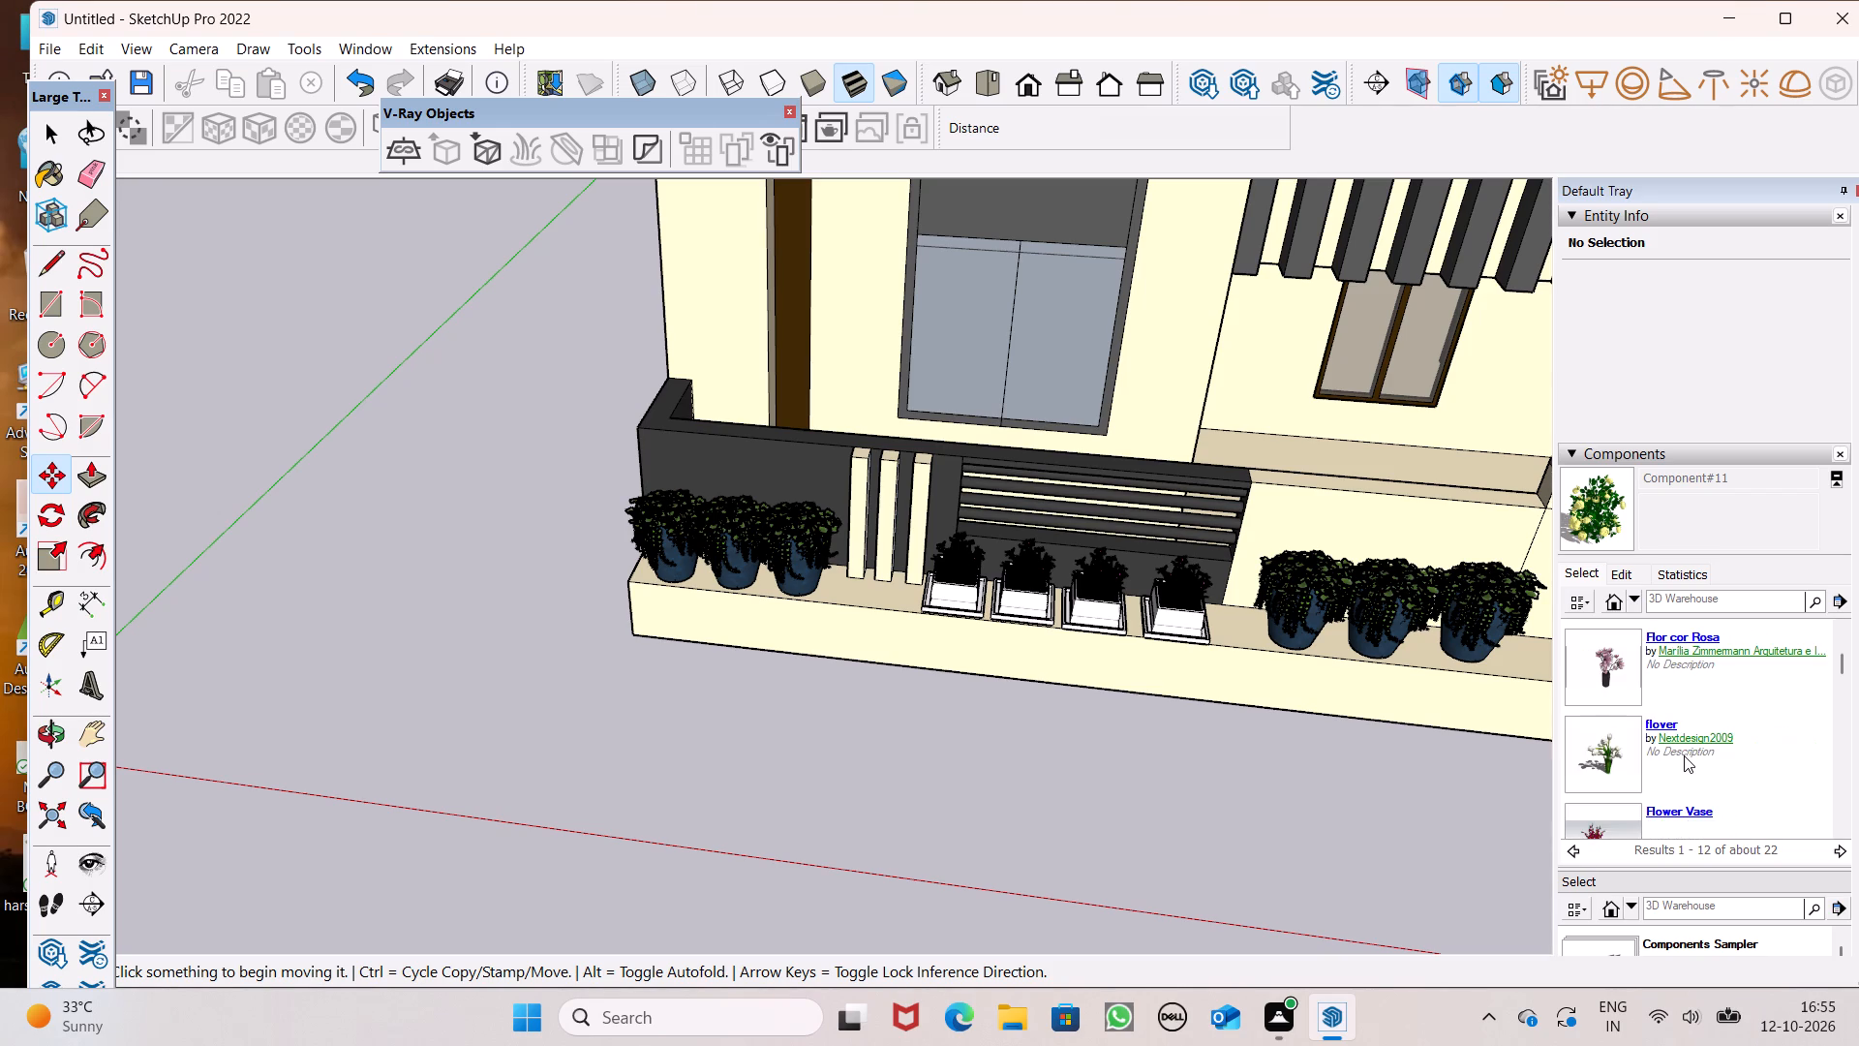
scroll(1684, 755, down, 2)
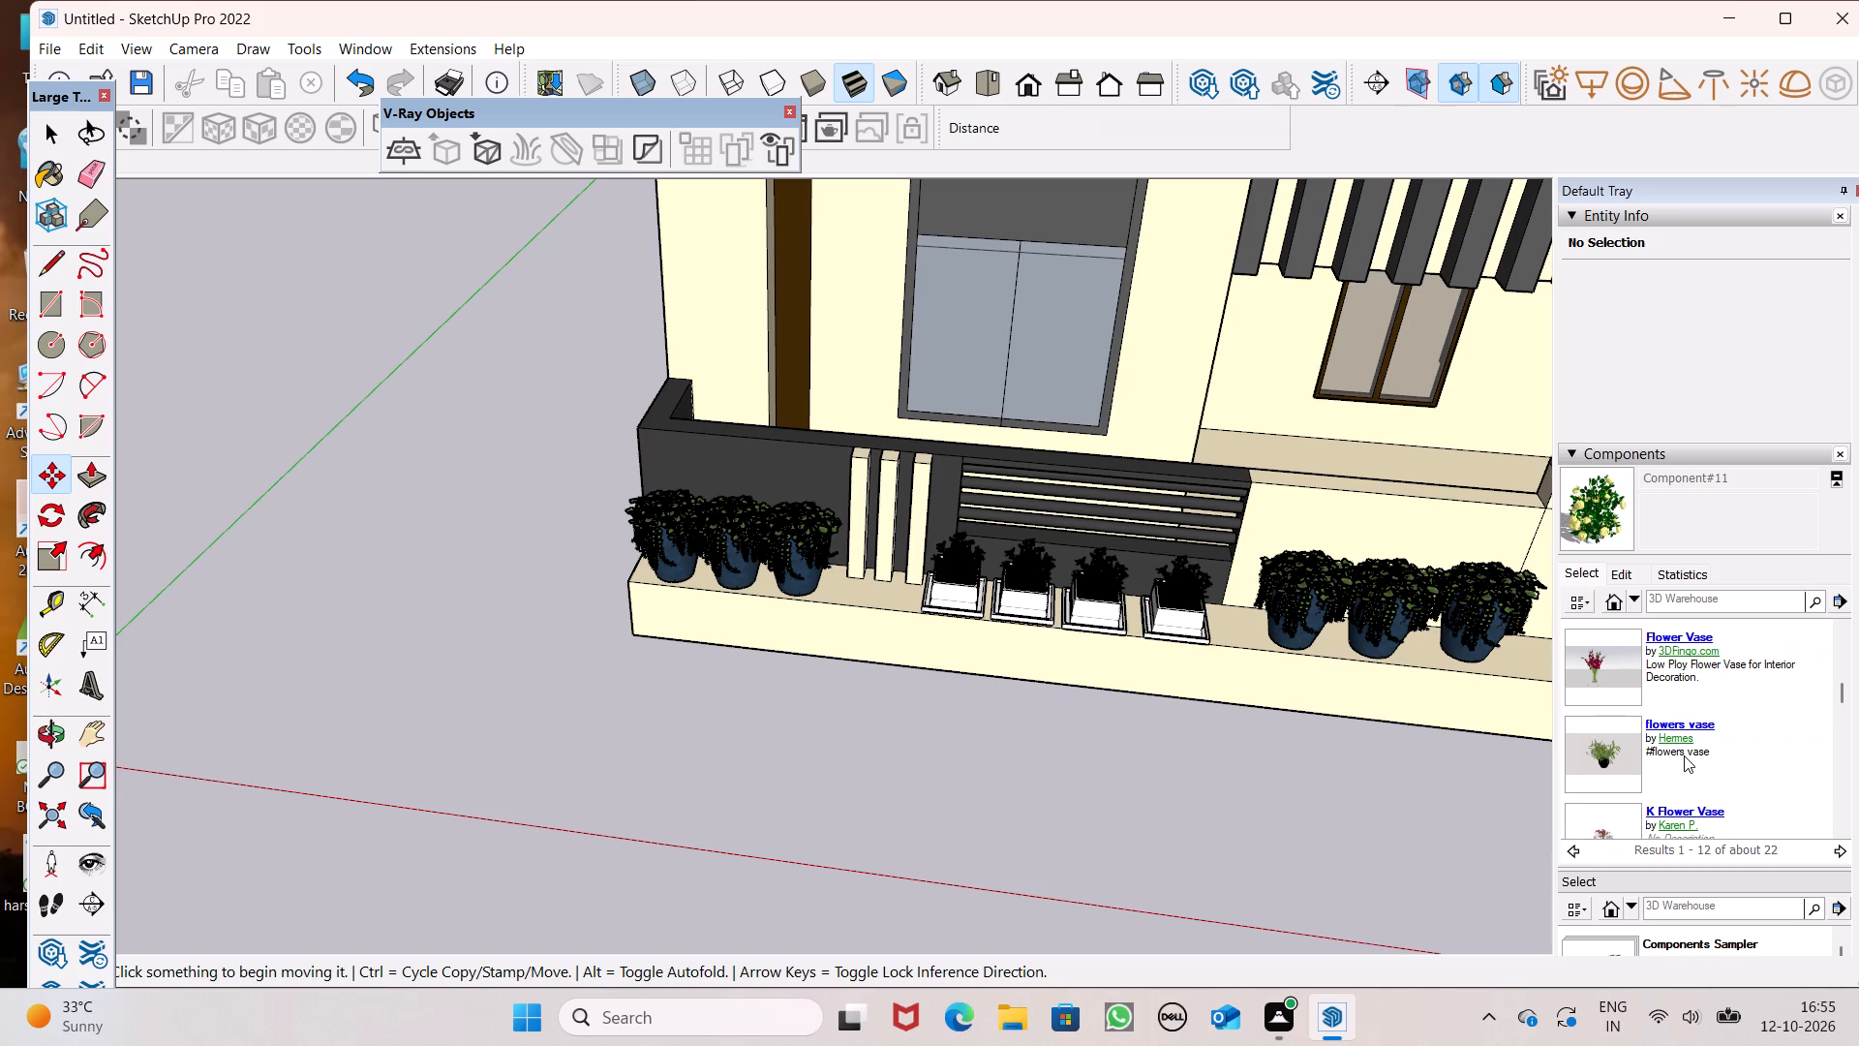
scroll(1590, 755, down, 1)
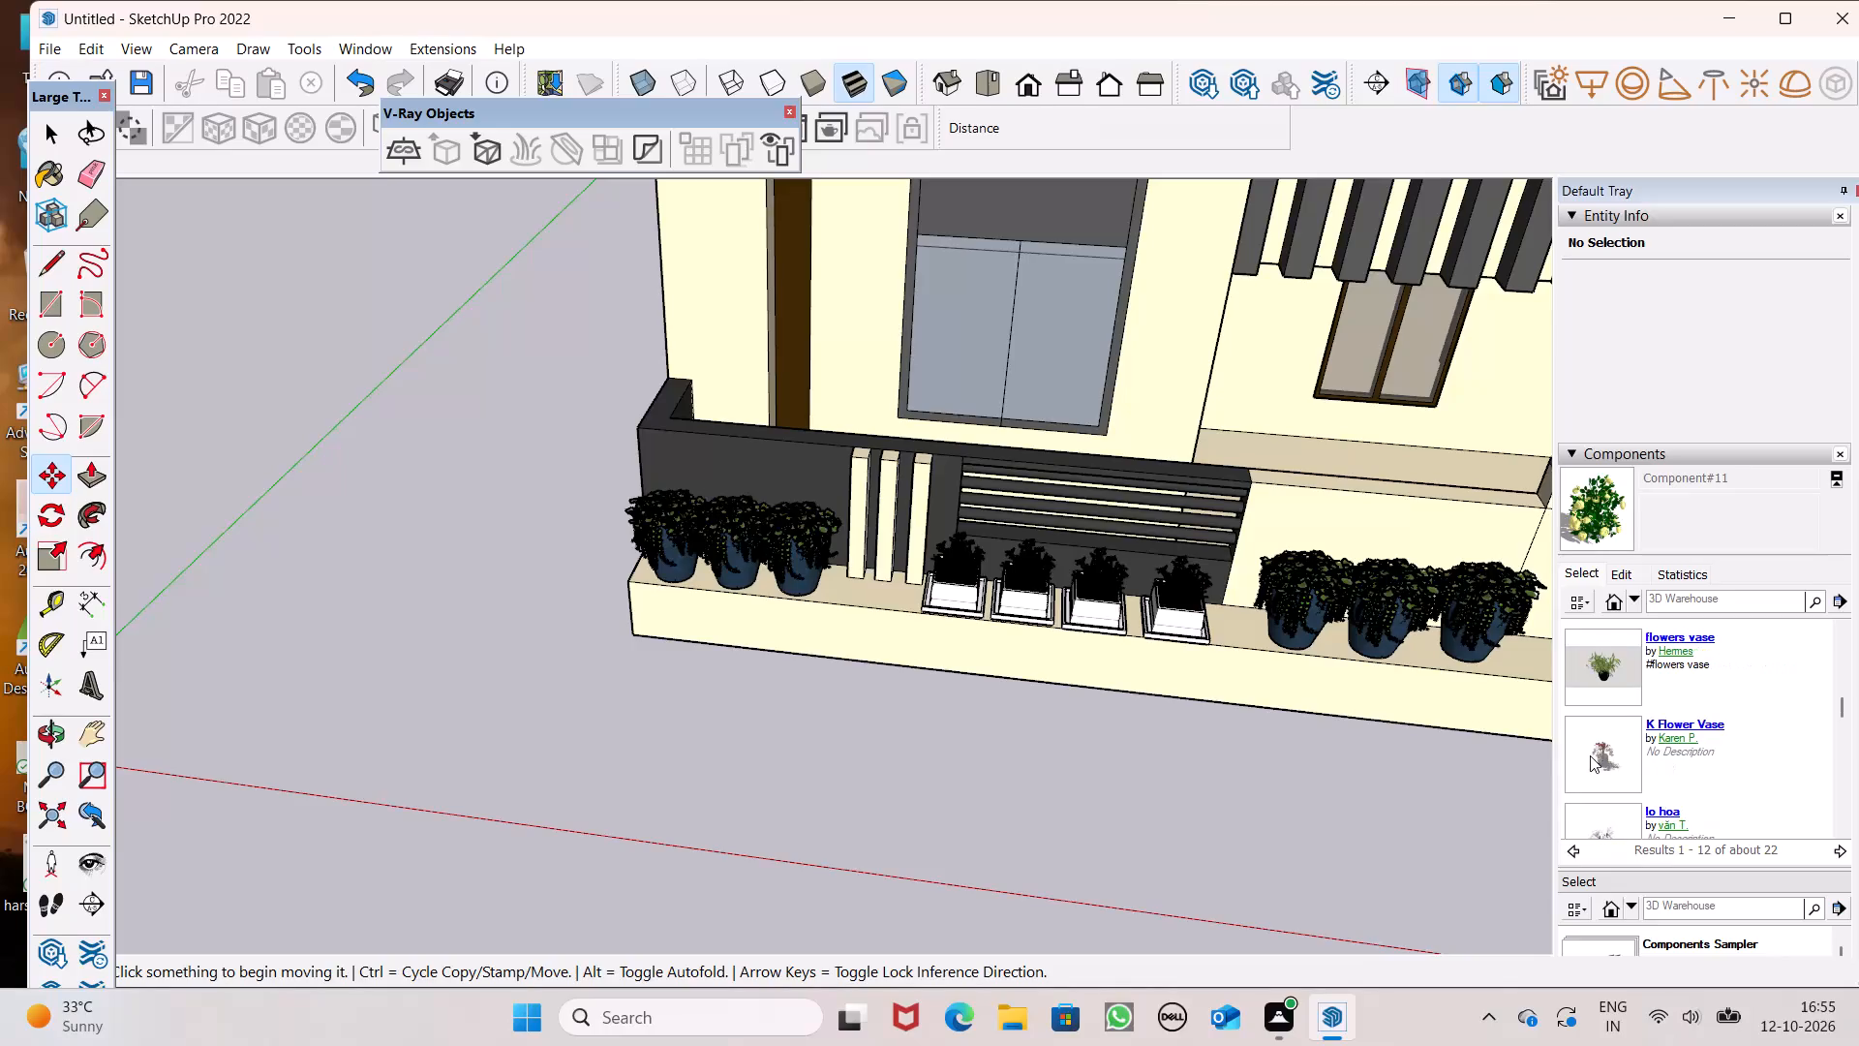
scroll(1624, 774, down, 3)
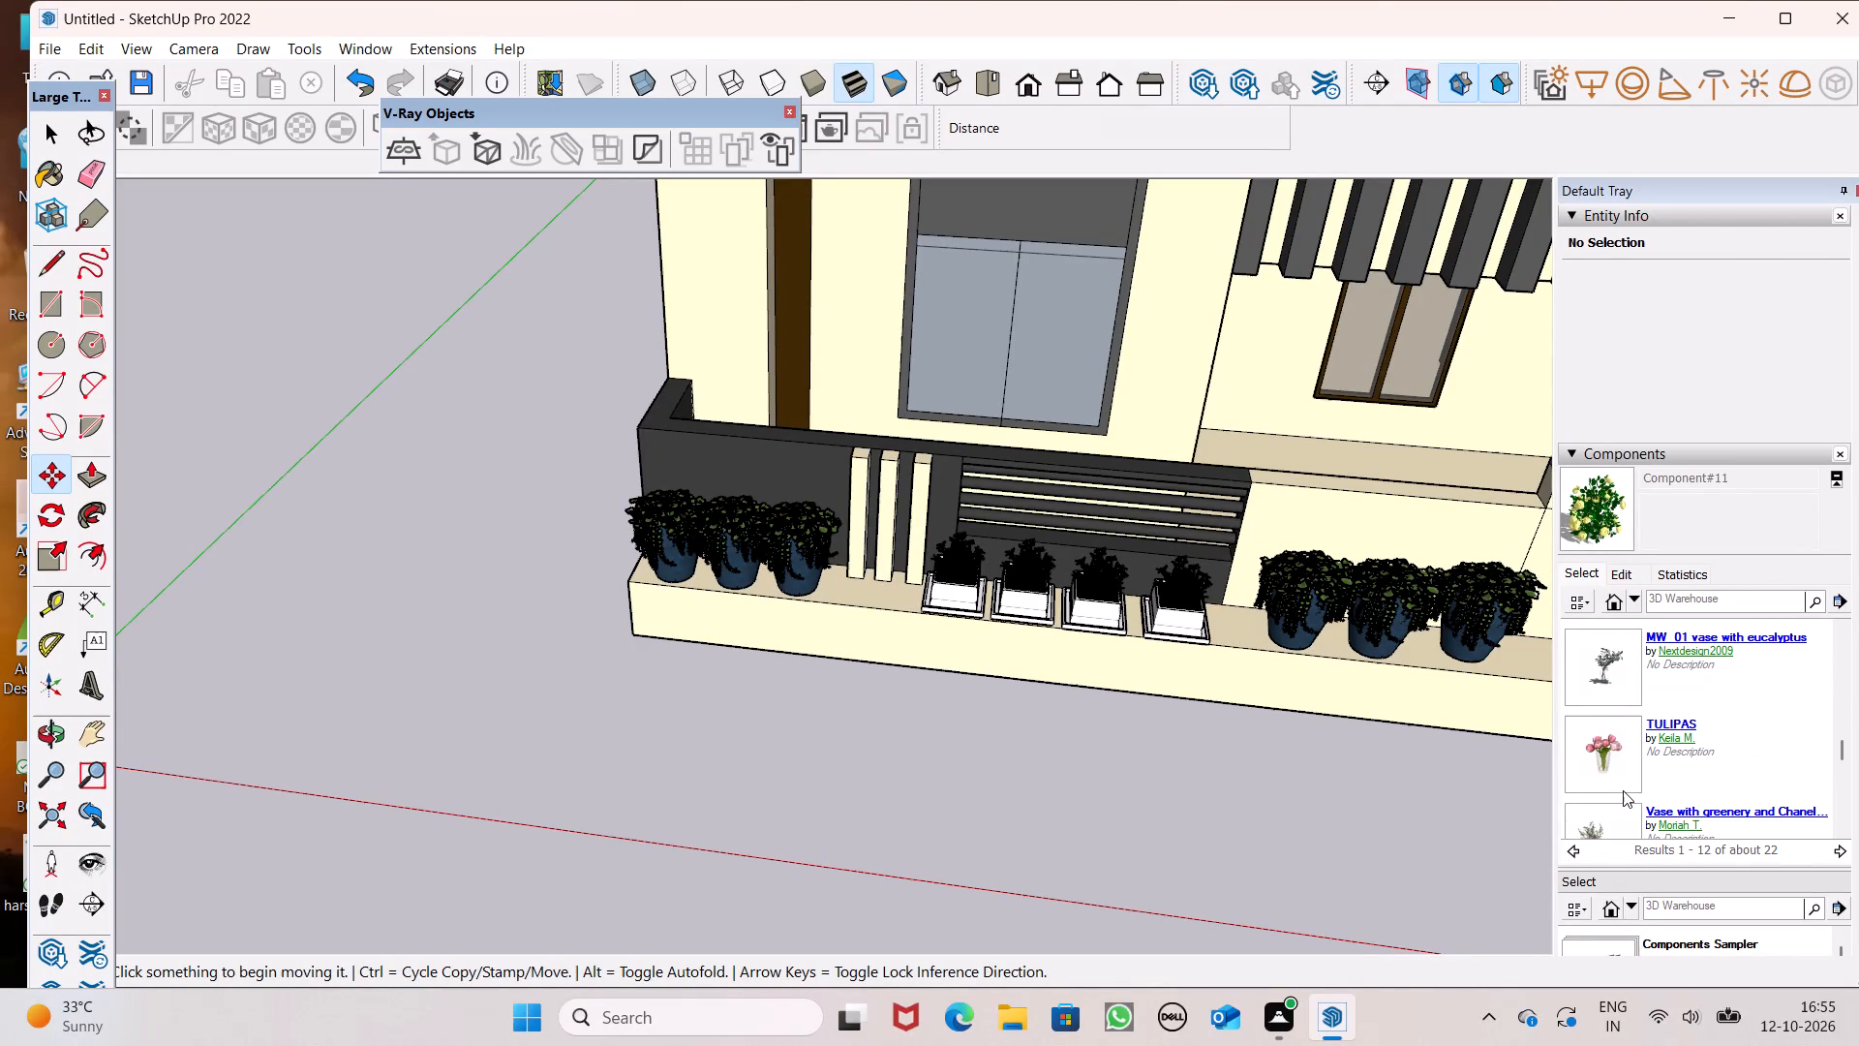
scroll(1609, 768, down, 3)
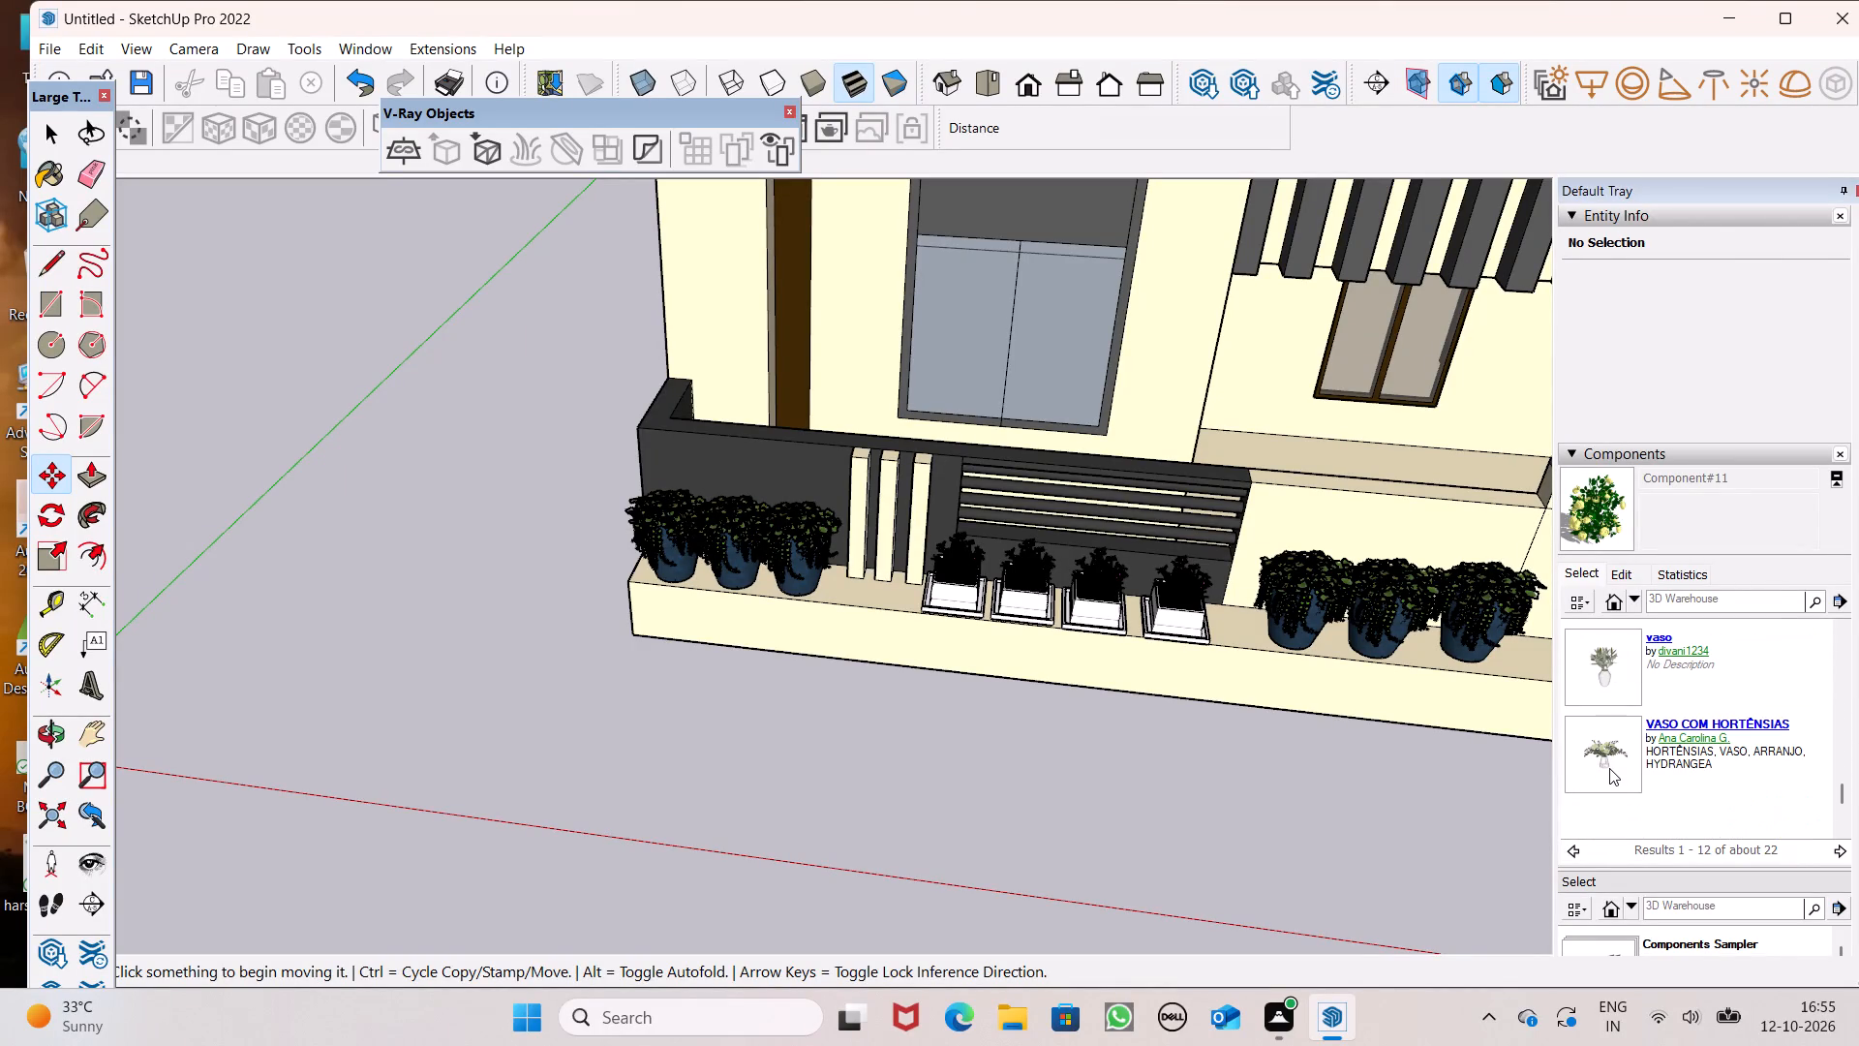
click(1607, 763)
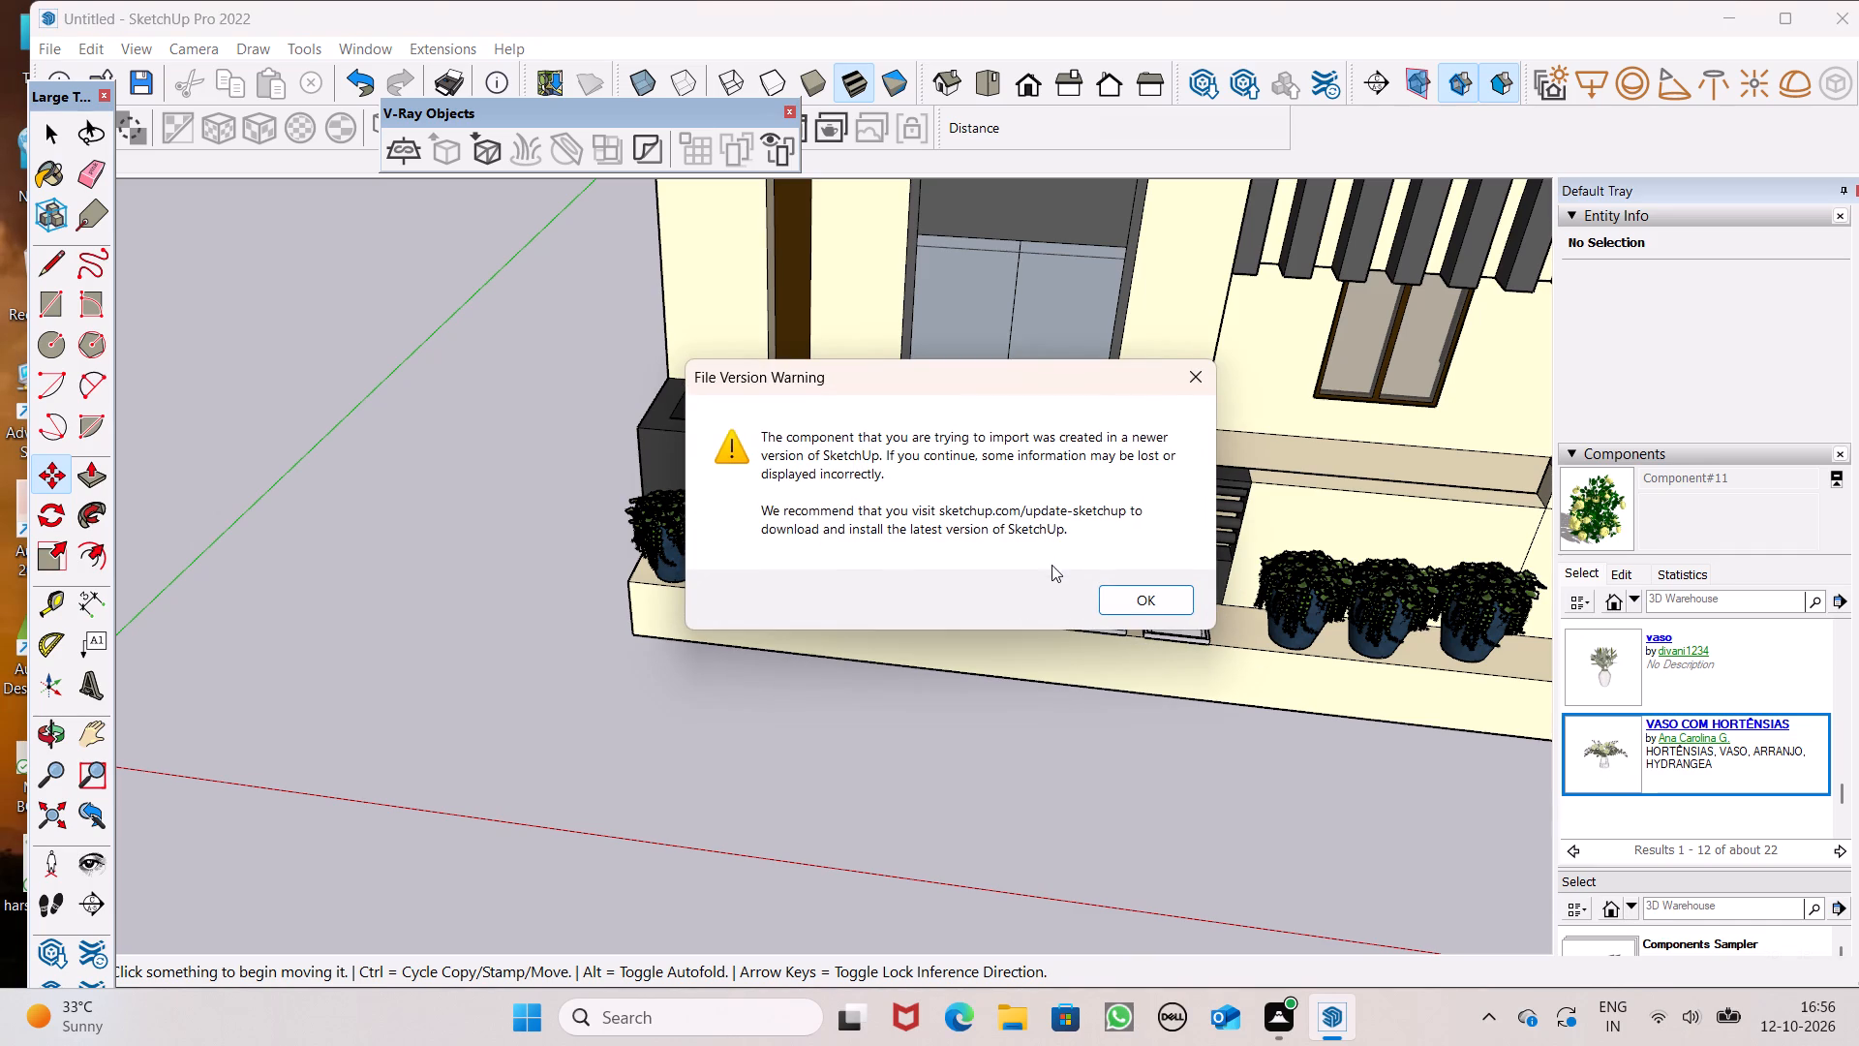
click(1113, 600)
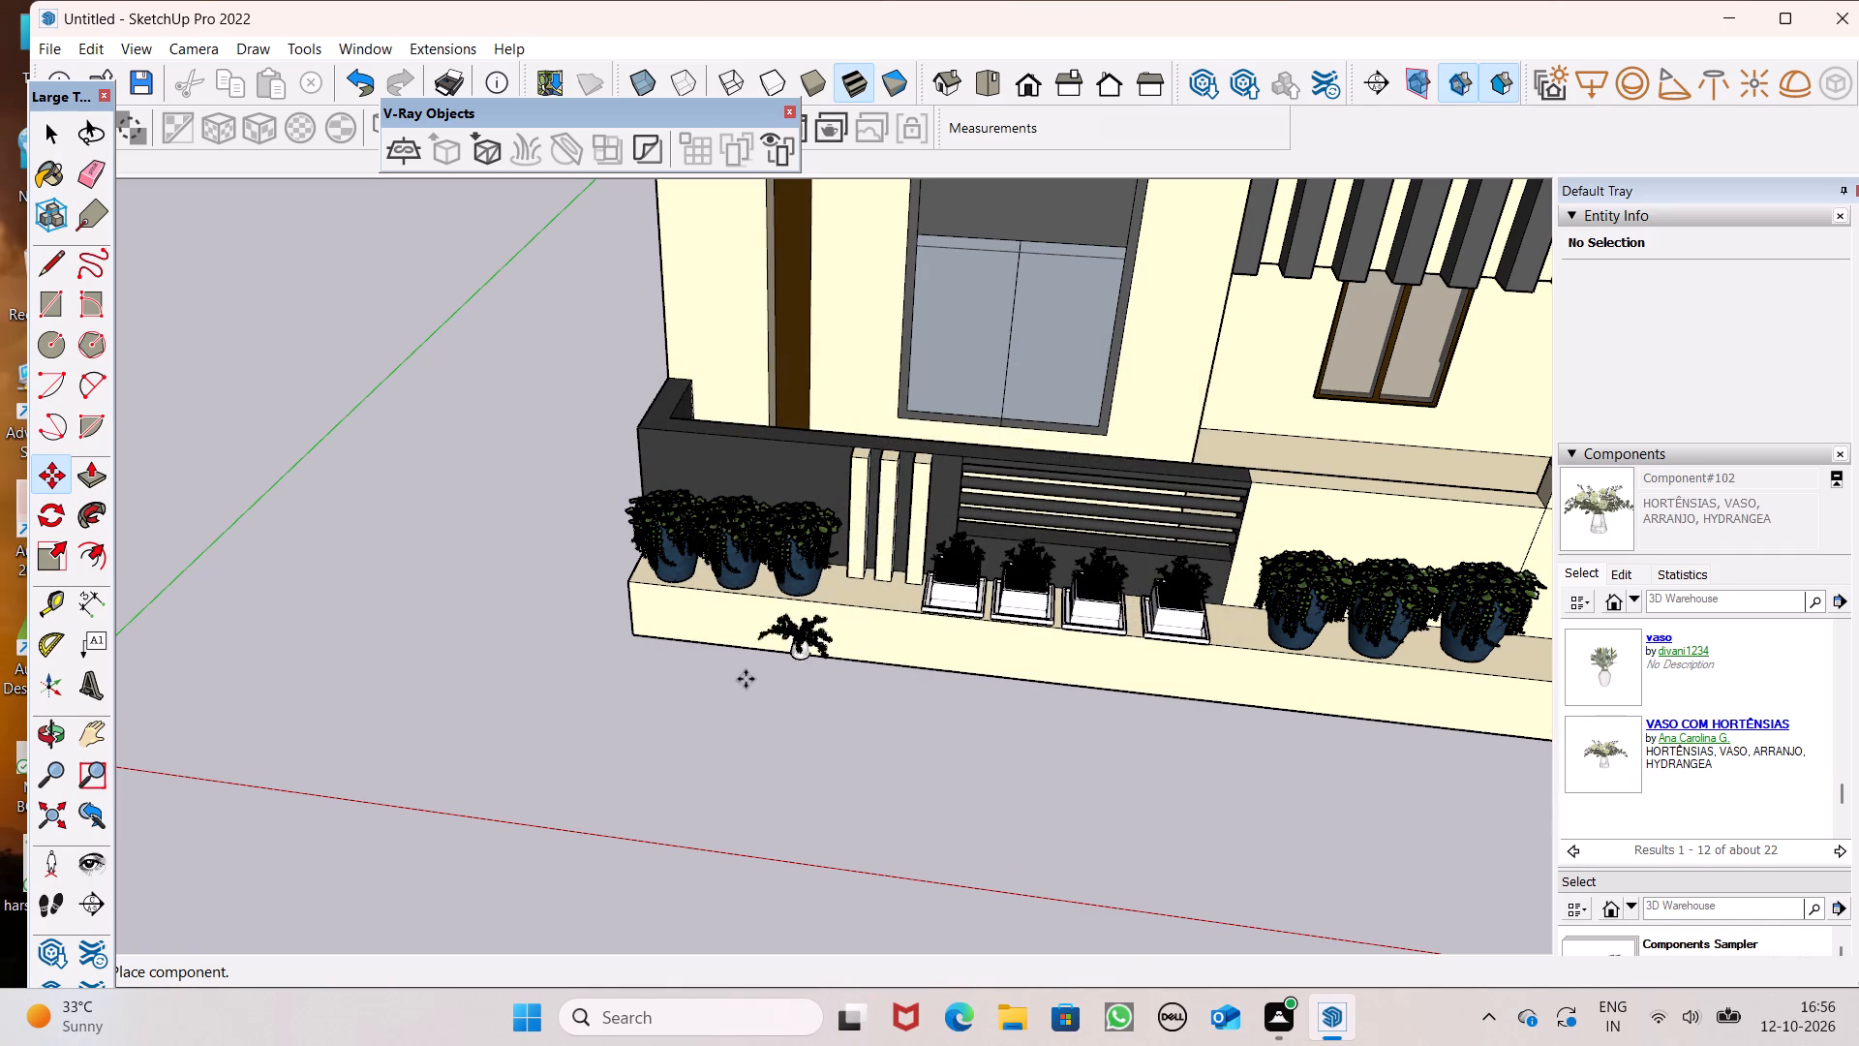
scroll(858, 657, up, 7)
scroll(878, 560, up, 7)
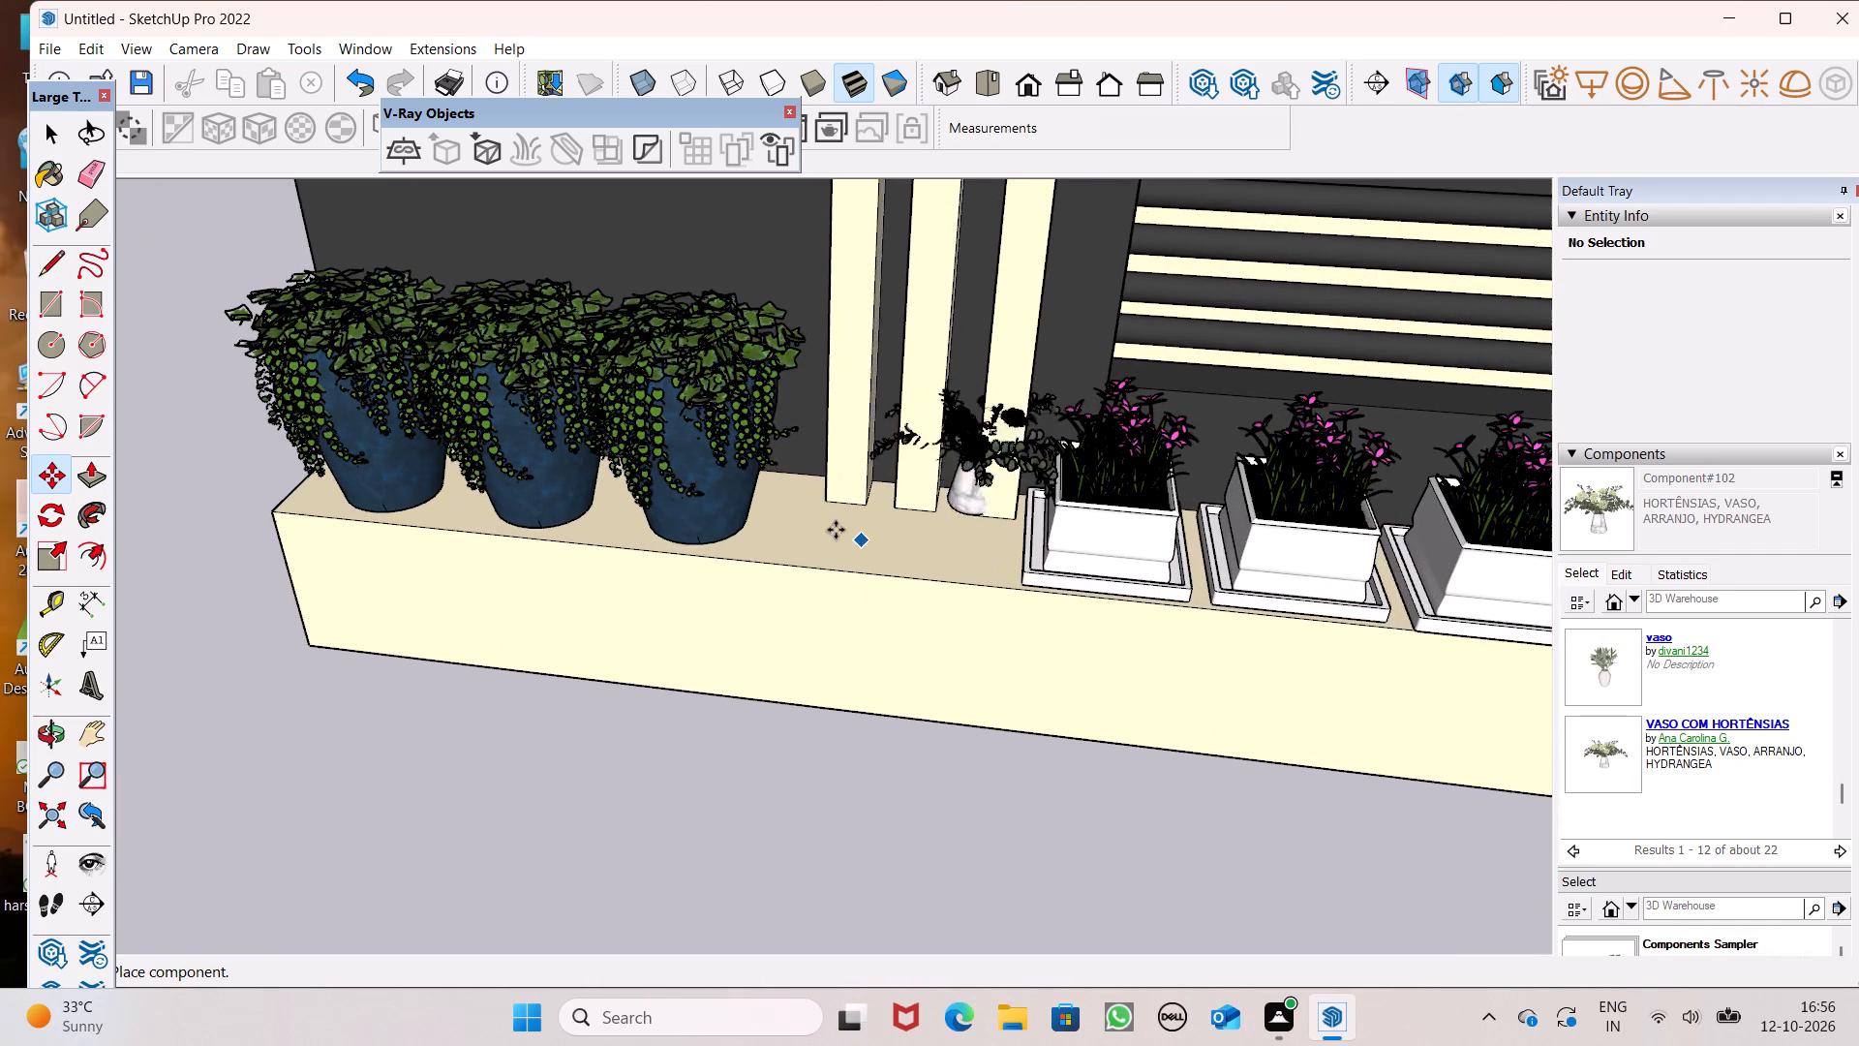
scroll(831, 531, up, 6)
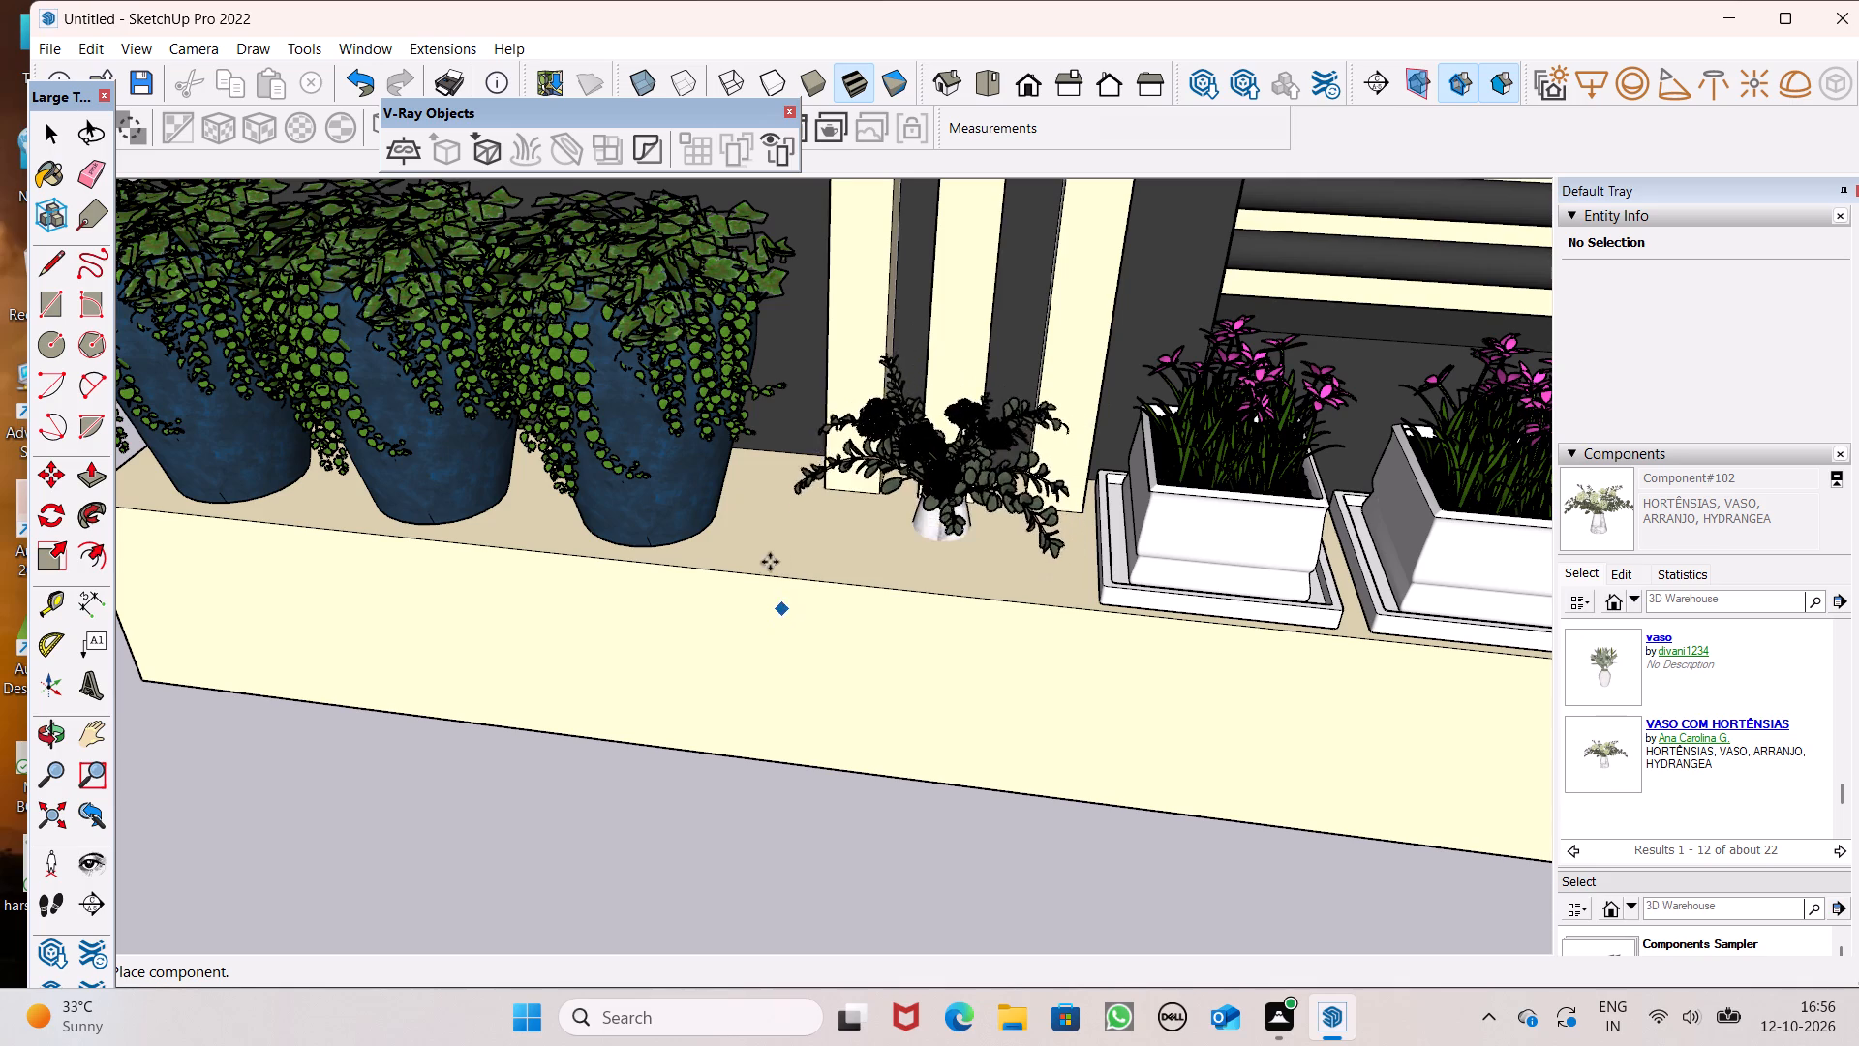
scroll(872, 537, down, 4)
scroll(872, 537, up, 1)
scroll(872, 537, down, 2)
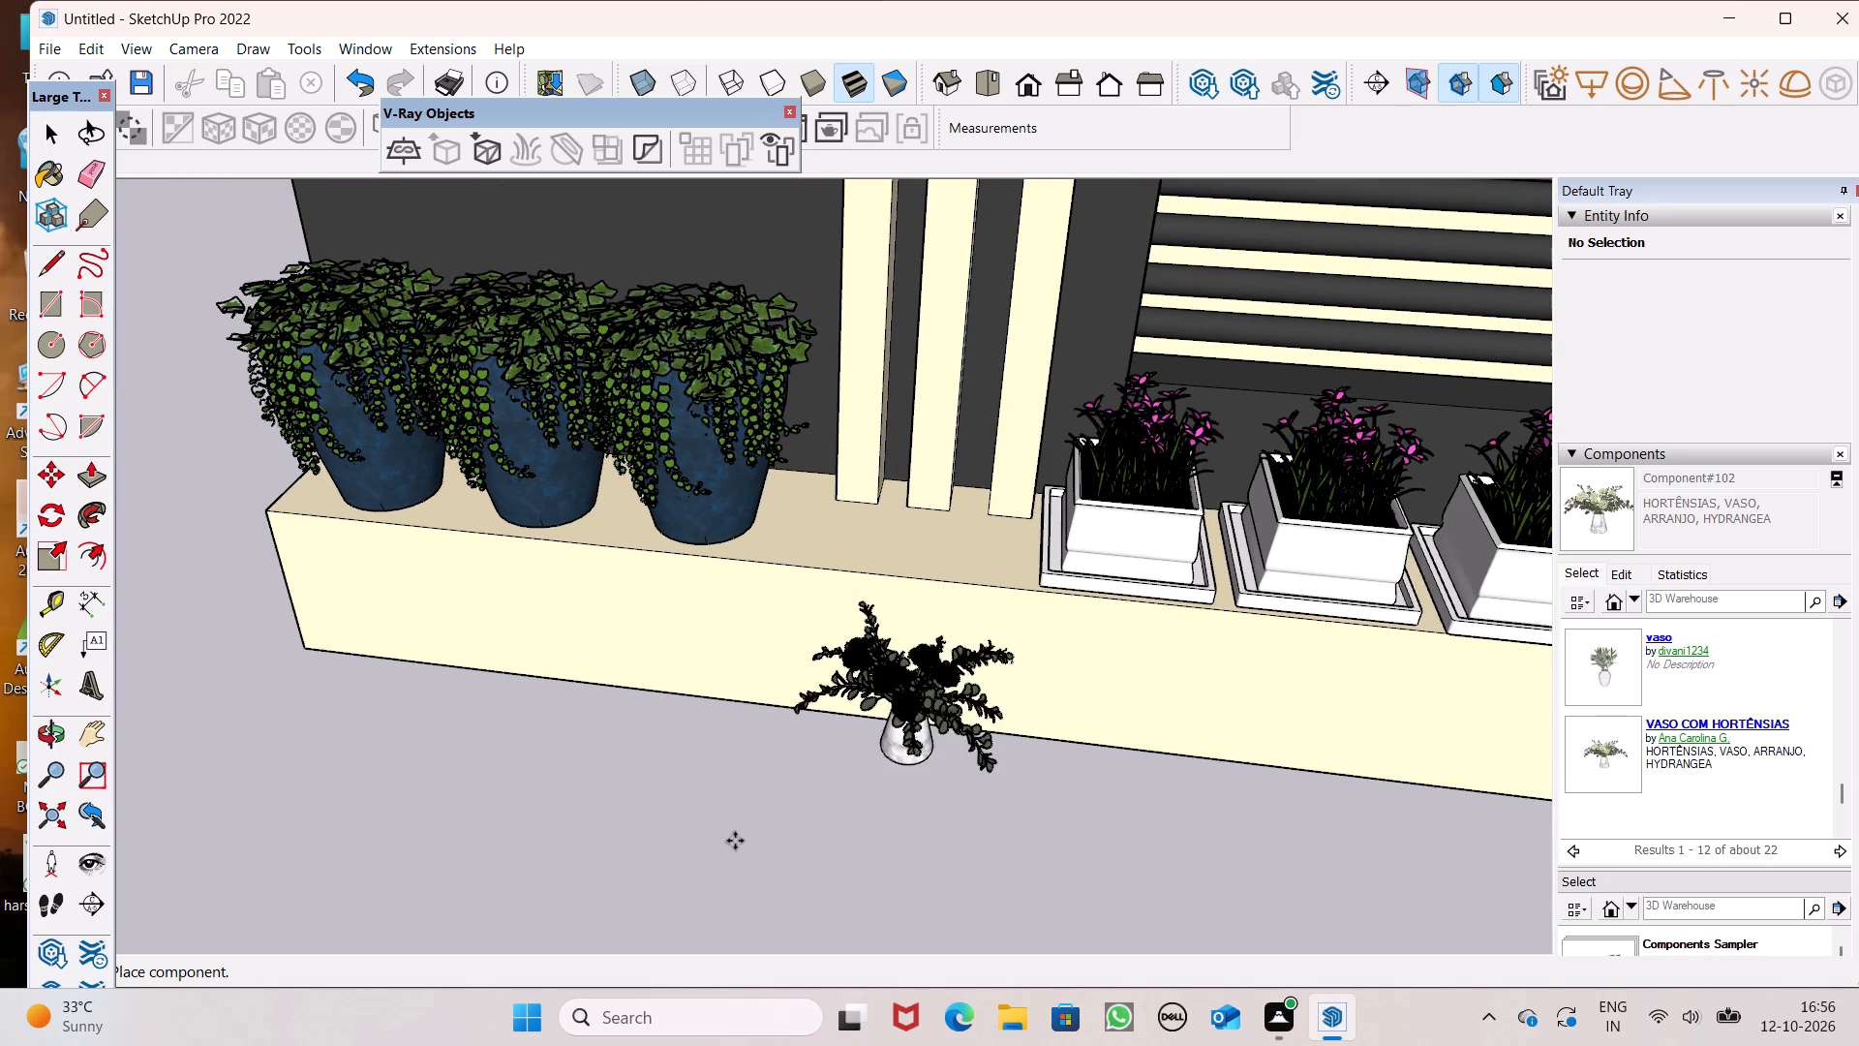
click(727, 840)
Move the hydrangea vase up onto the ledge, between the blue pots and the cream fins.
key(space)
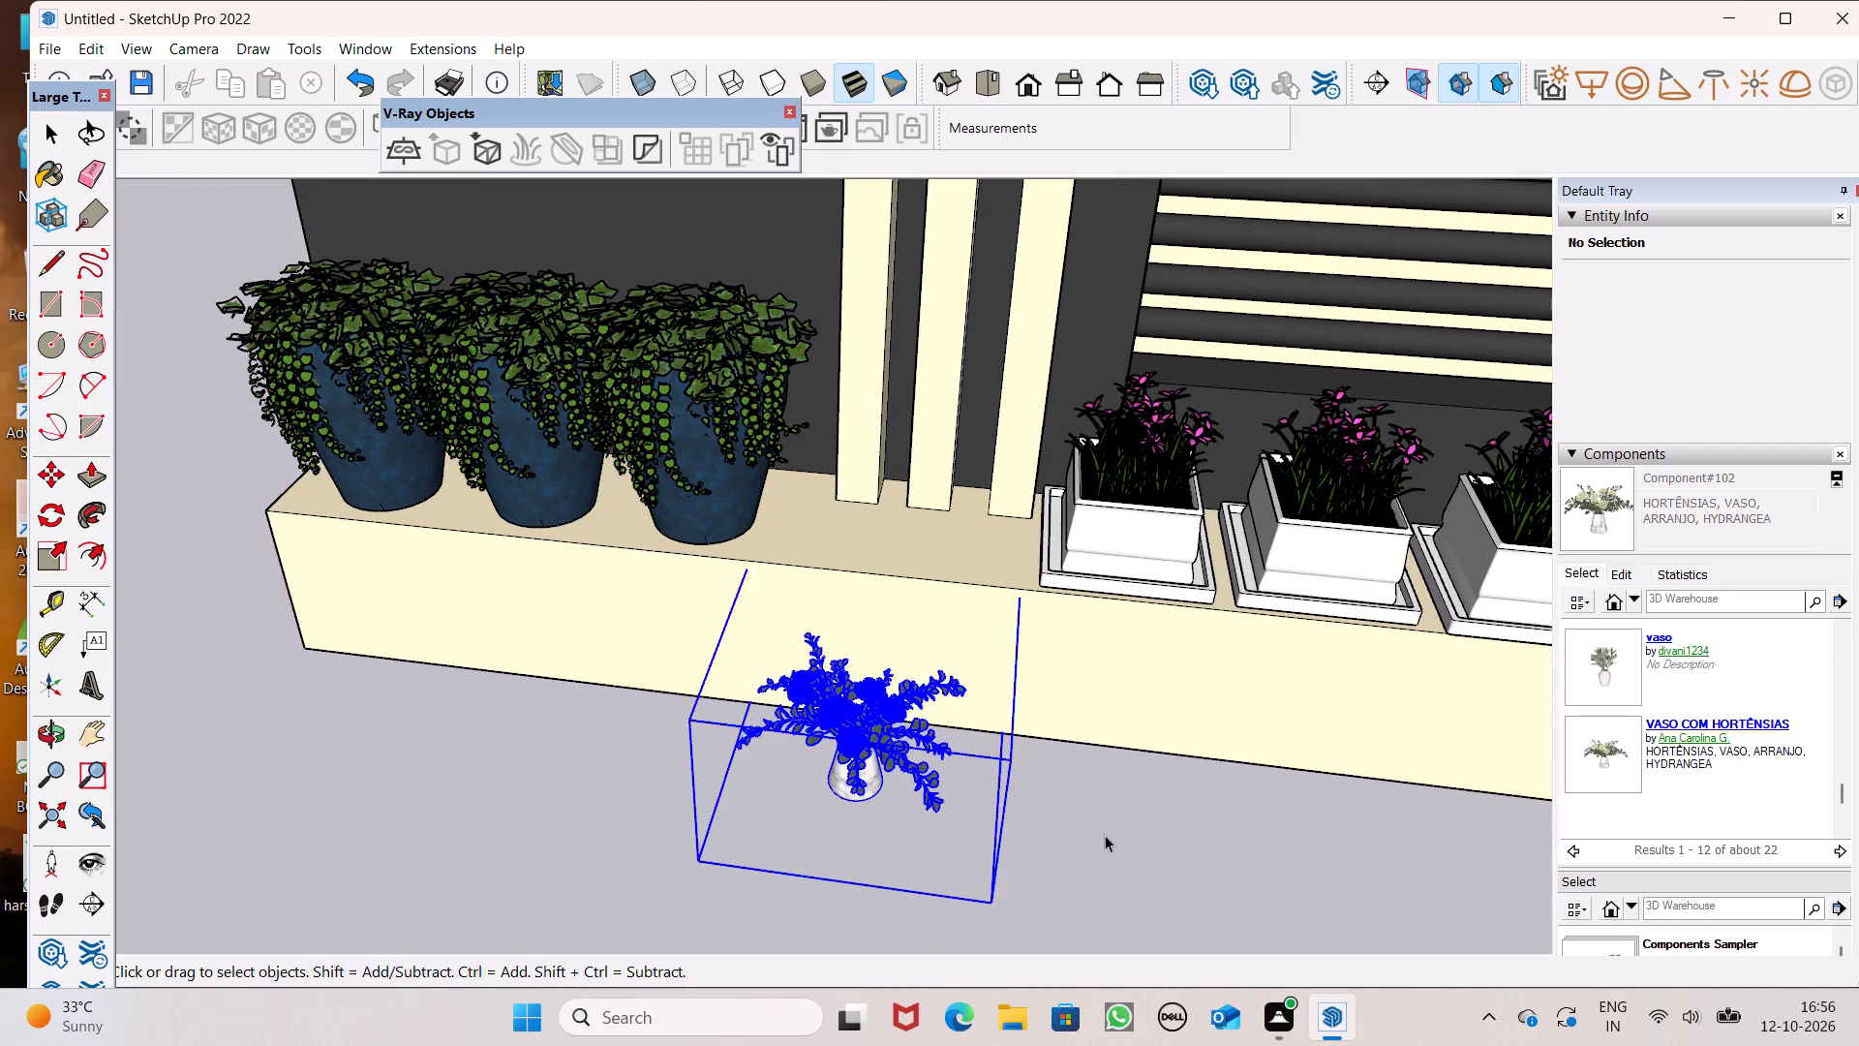
middle_drag(1103, 824, 895, 617)
key(m)
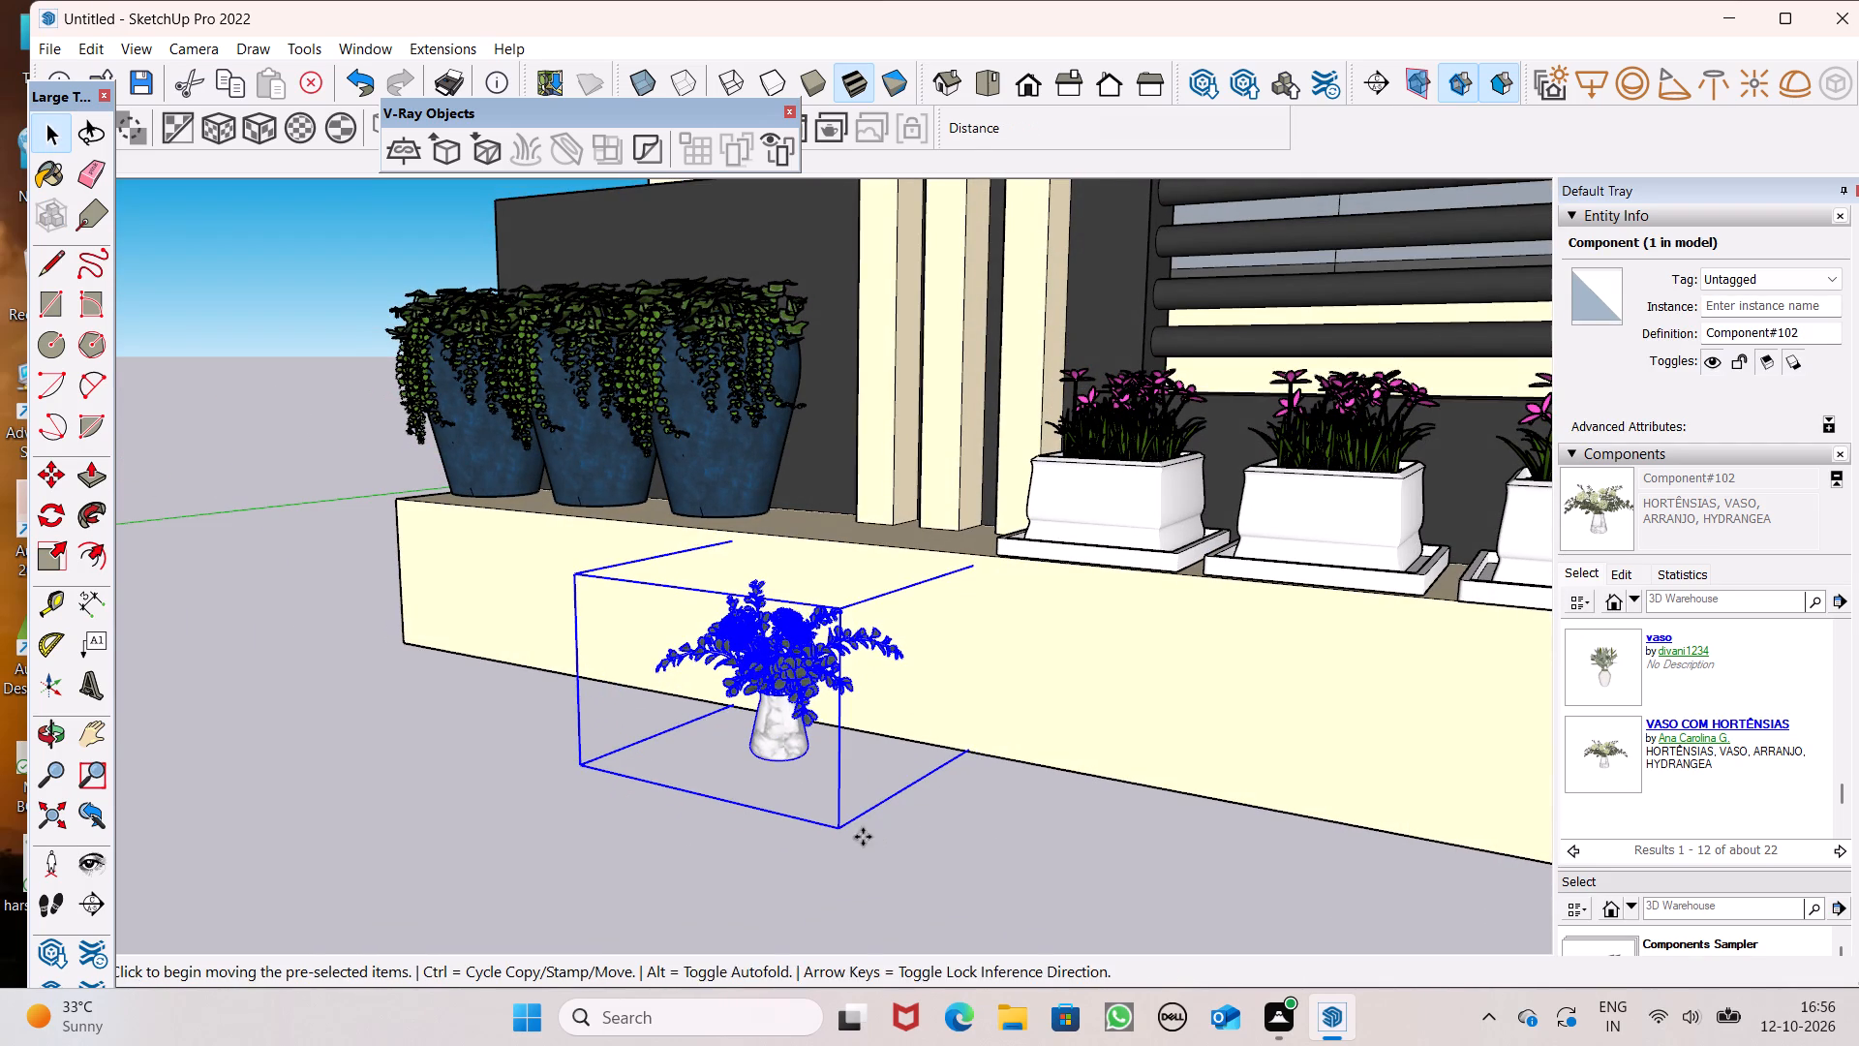
key(Return)
drag(838, 826, 844, 786)
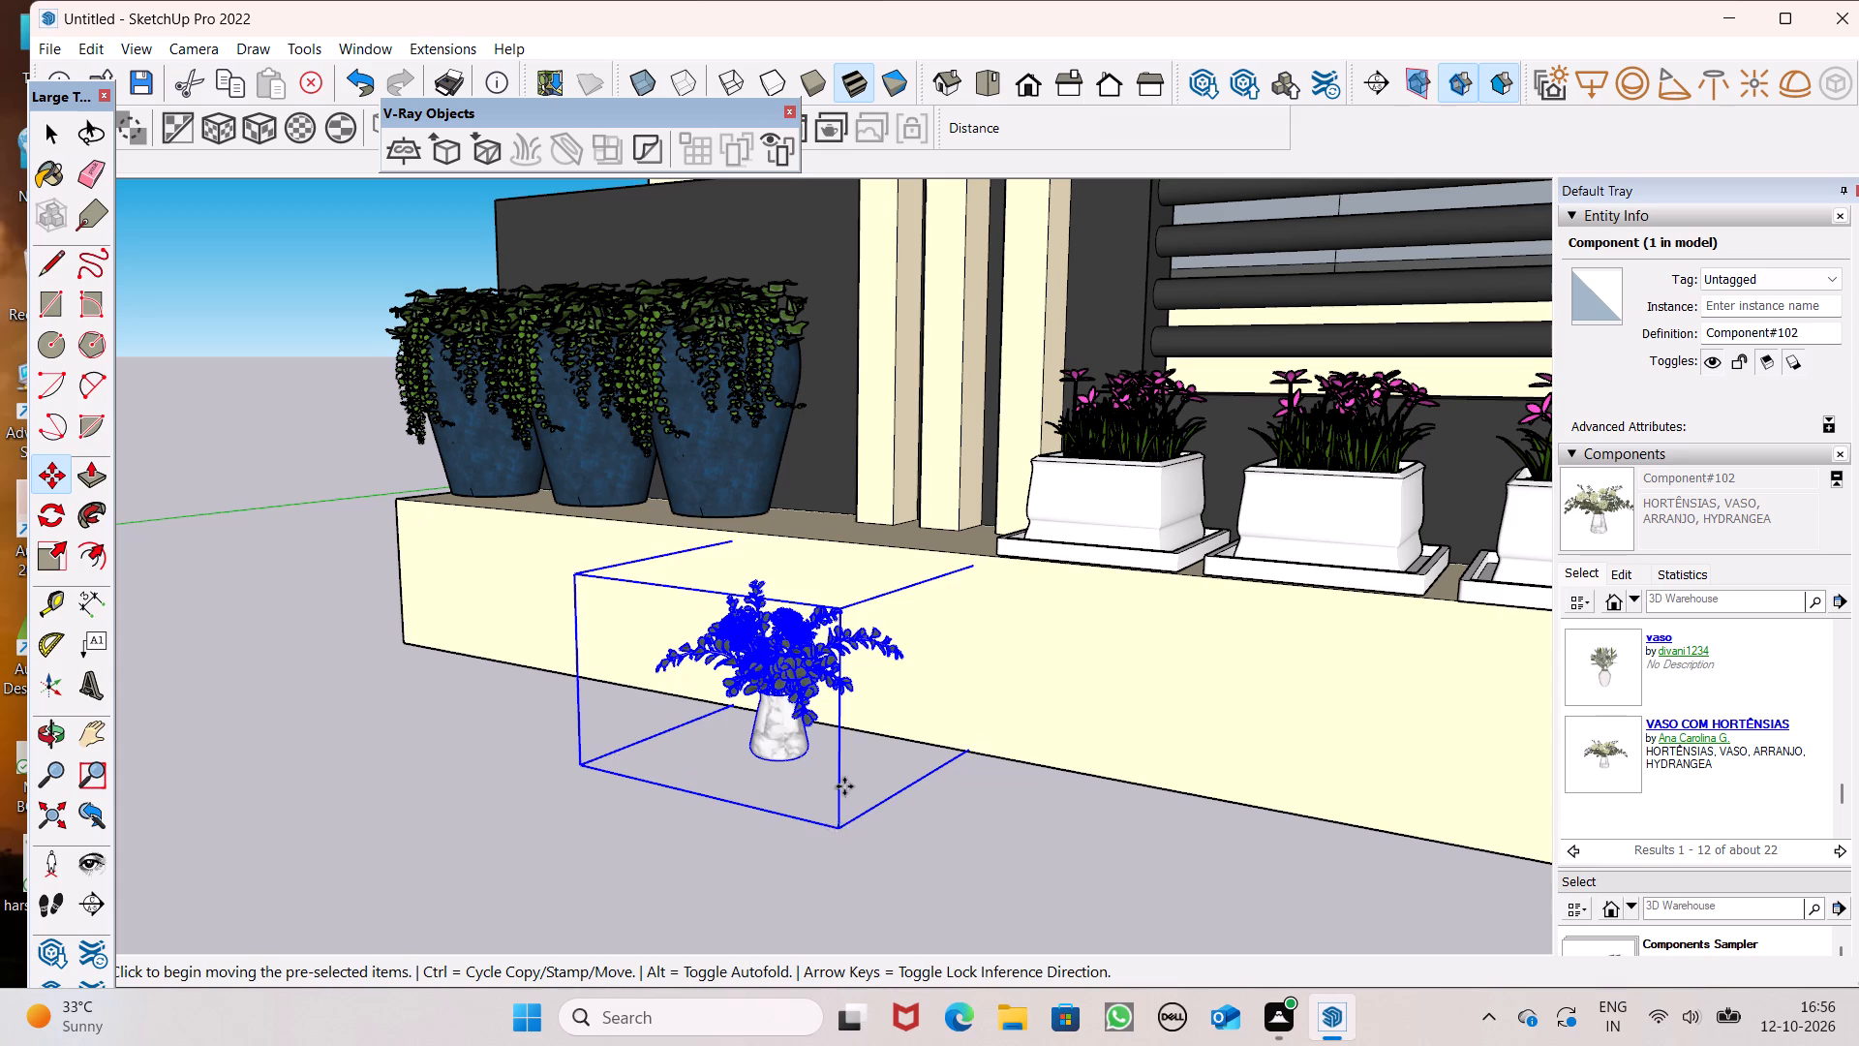
drag(844, 786, 932, 535)
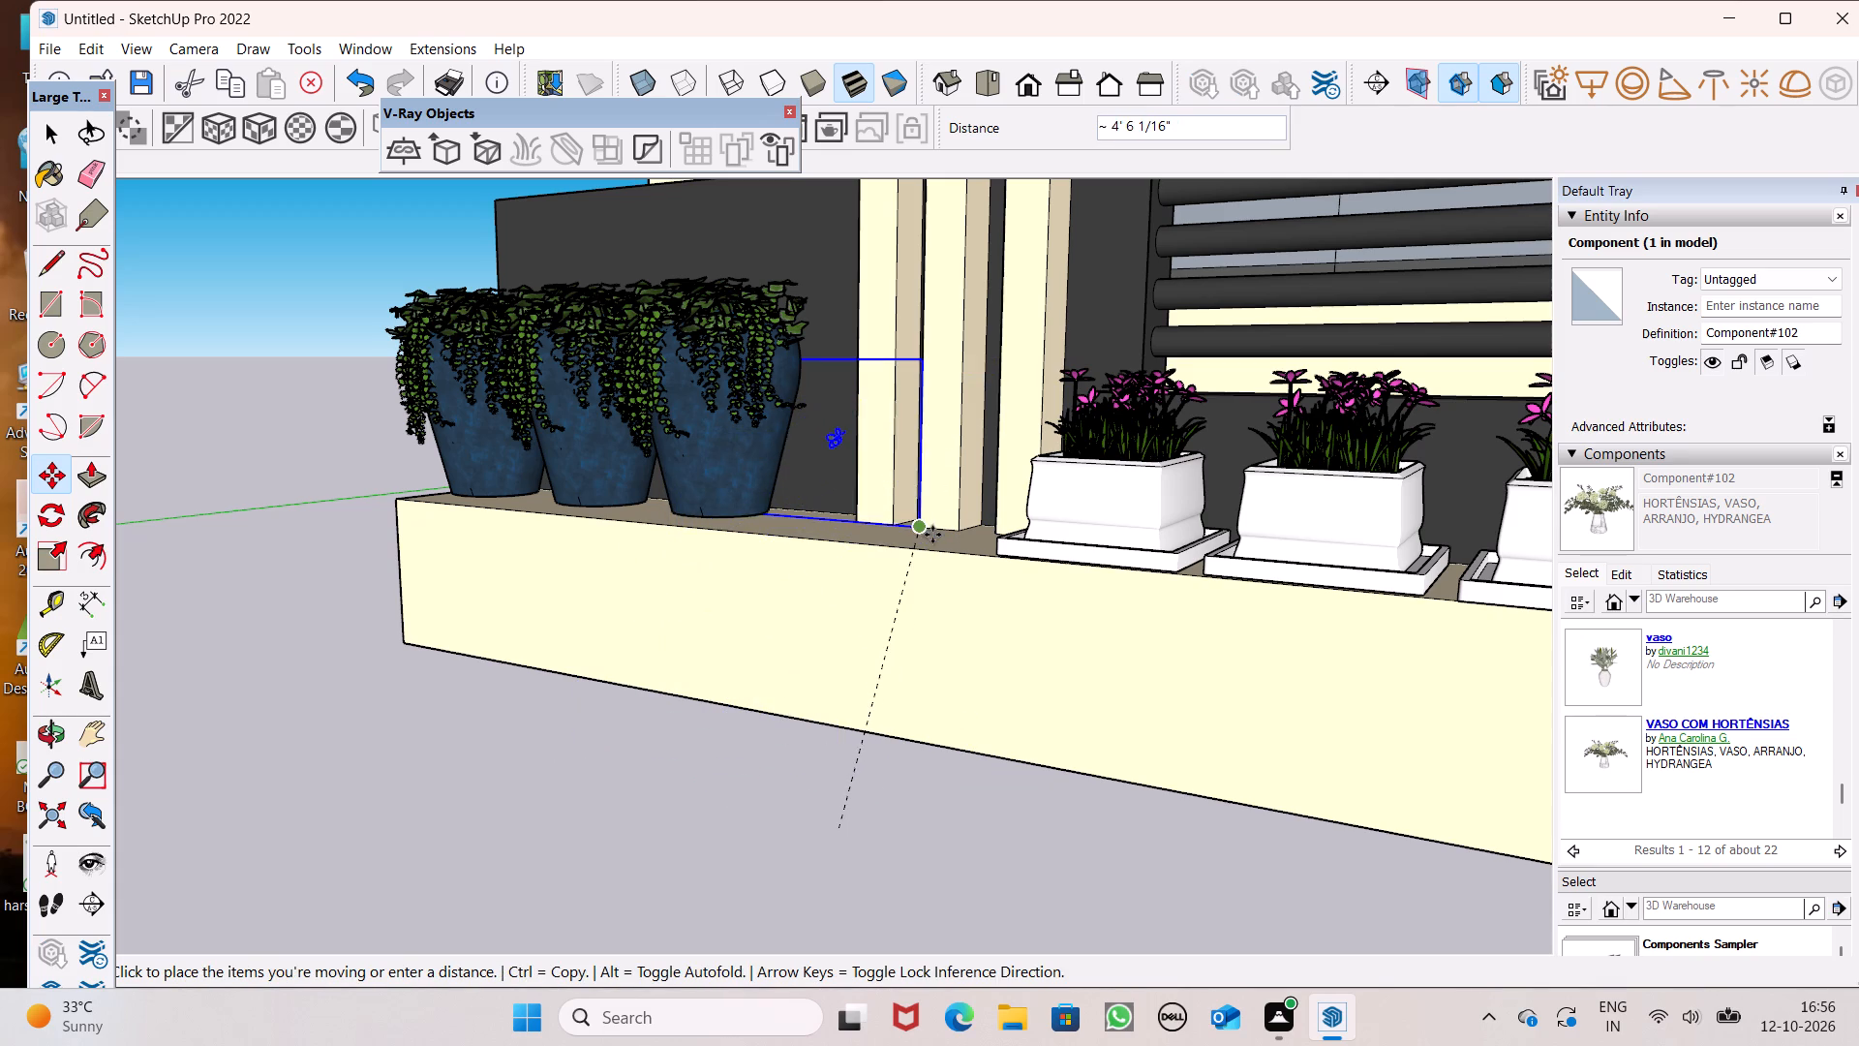
drag(932, 535, 918, 565)
Move the hydrangea vase about 5 13/16" back from the ledge's front edge, towards the cream fins.
scroll(857, 523, up, 8)
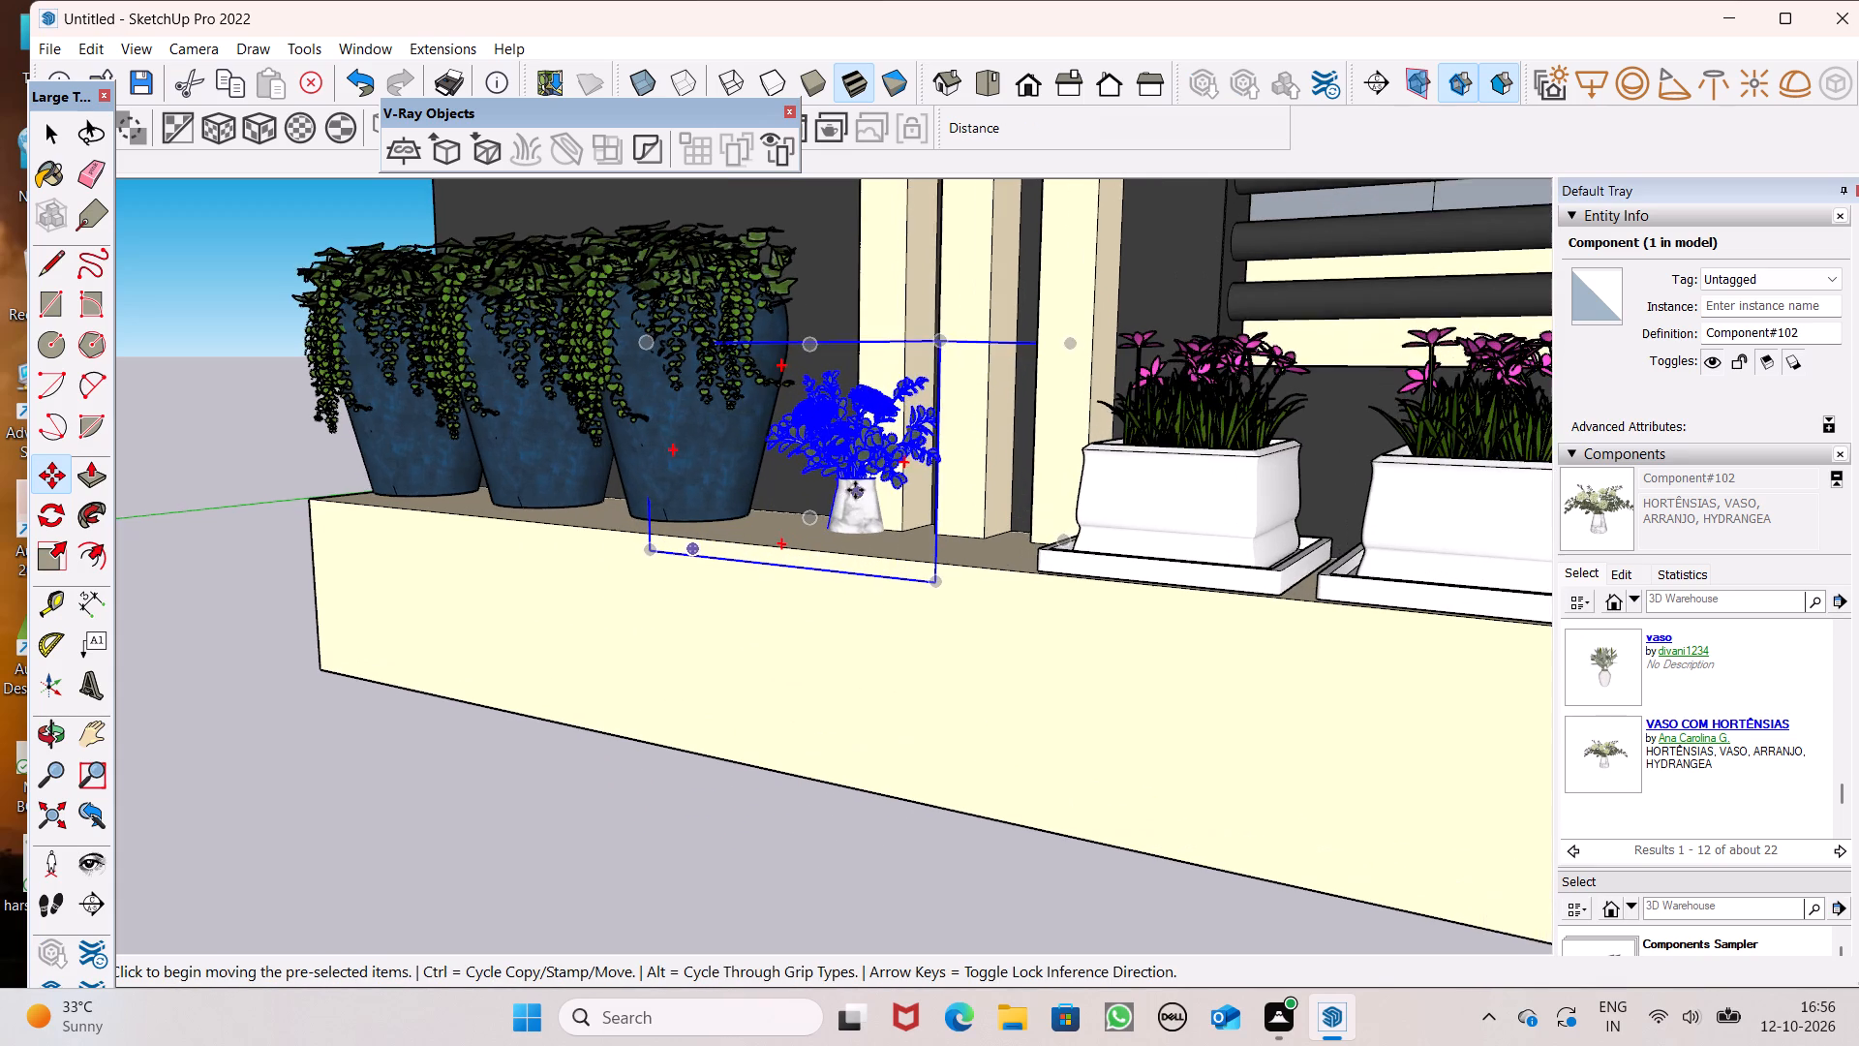
middle_drag(872, 579, 948, 781)
scroll(987, 714, up, 6)
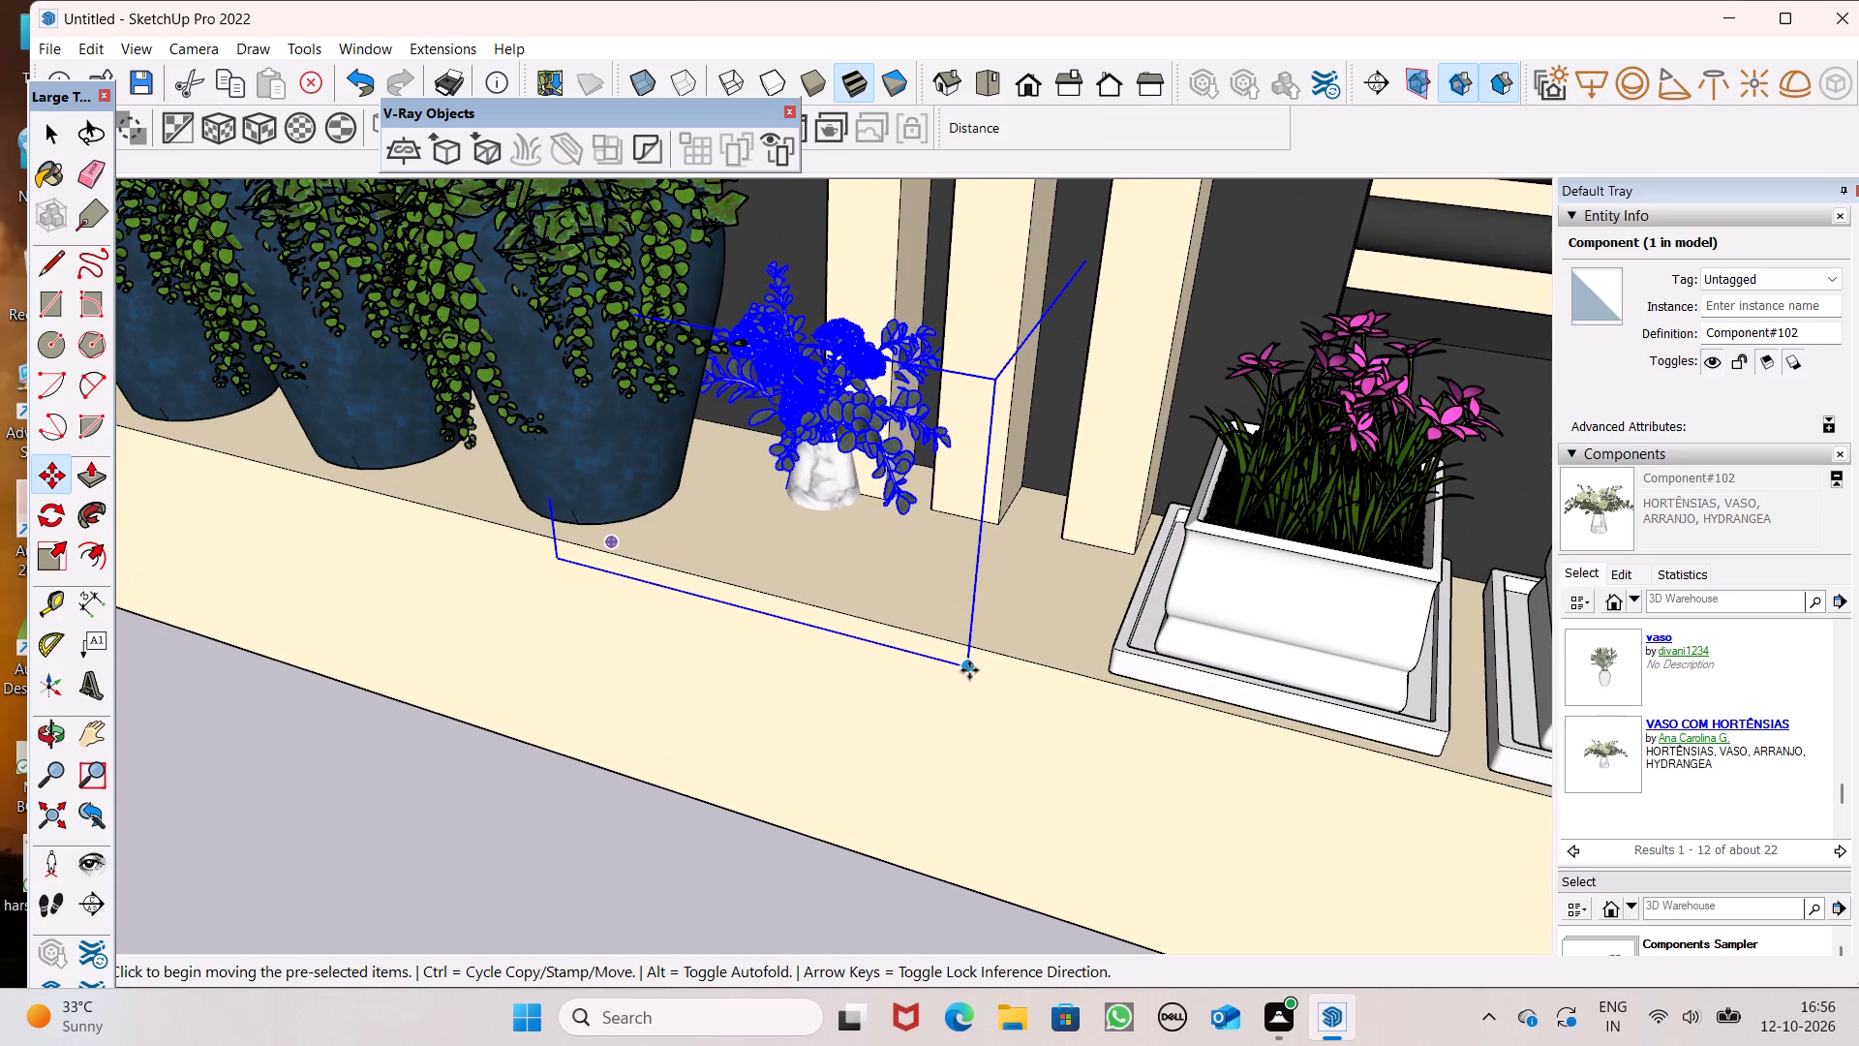
drag(969, 669, 914, 638)
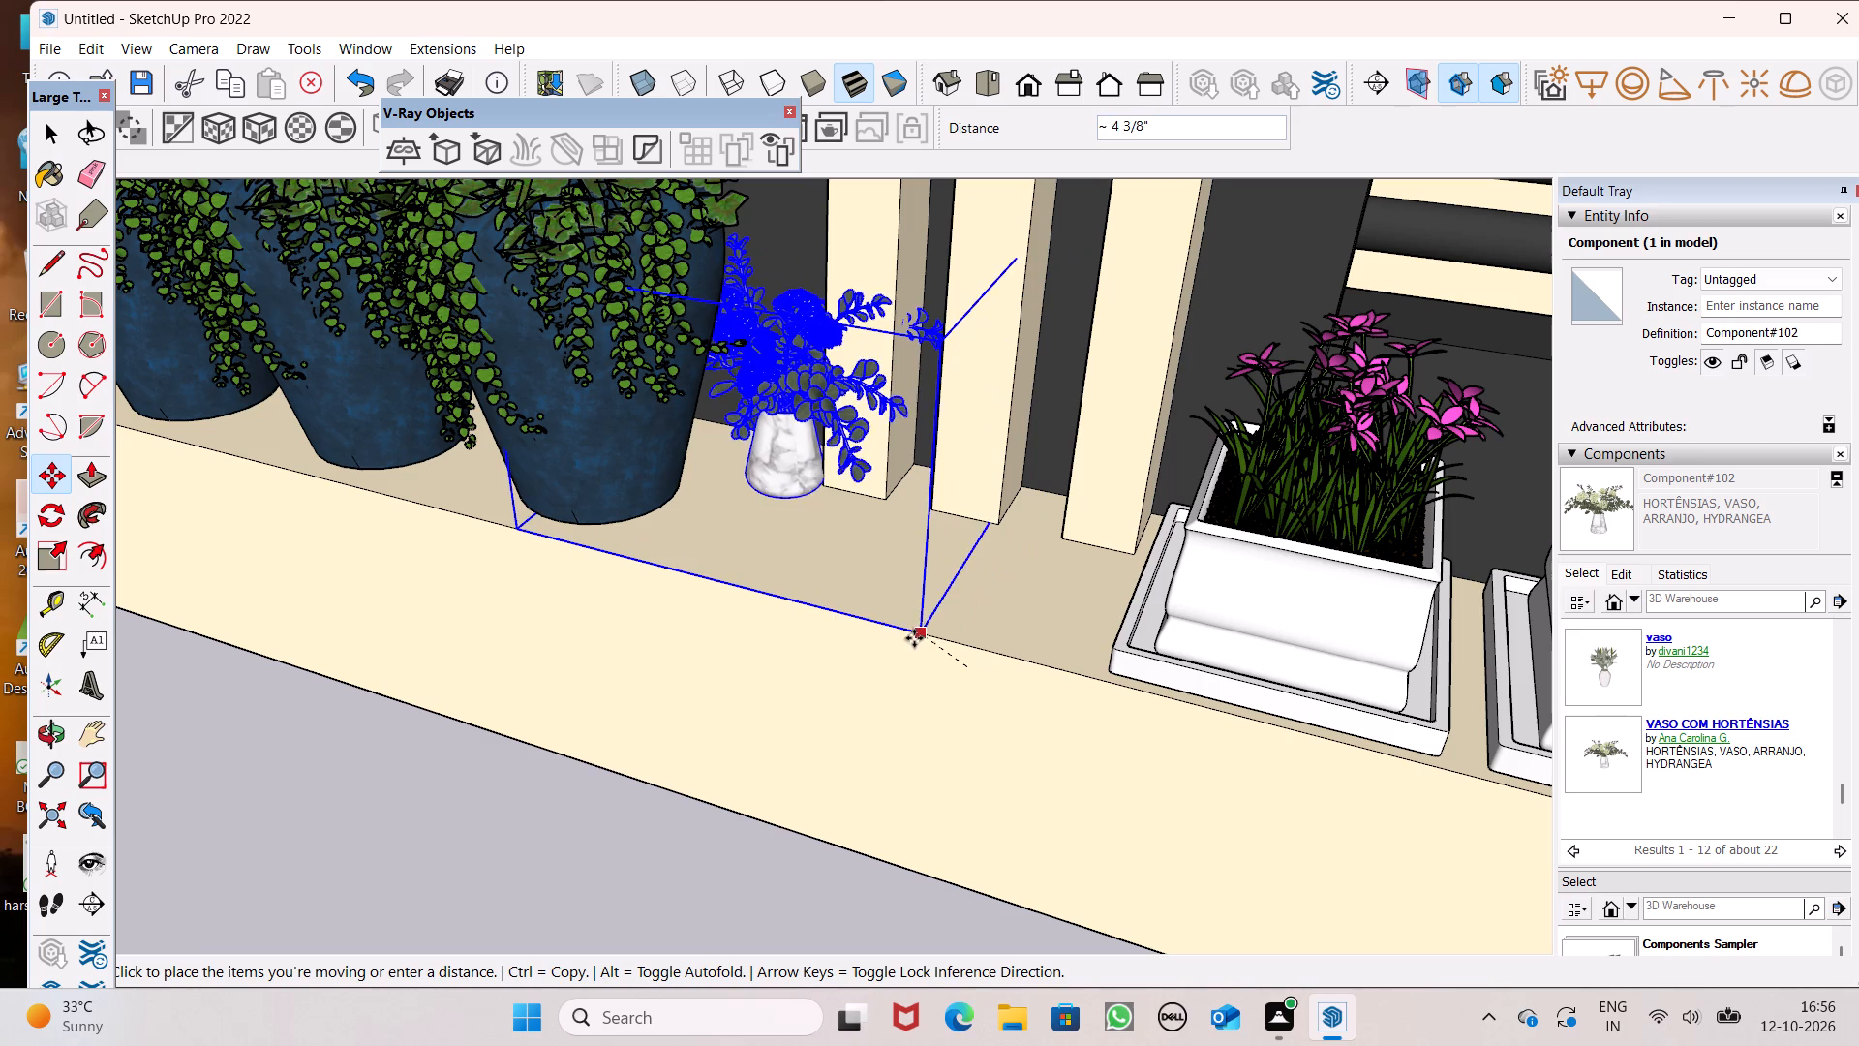
drag(914, 638, 929, 600)
Shift the hydrangea vase along the ledge into the gap between the last blue pot and the first cream fin.
middle_drag(1038, 739, 1007, 687)
scroll(1038, 739, up, 1)
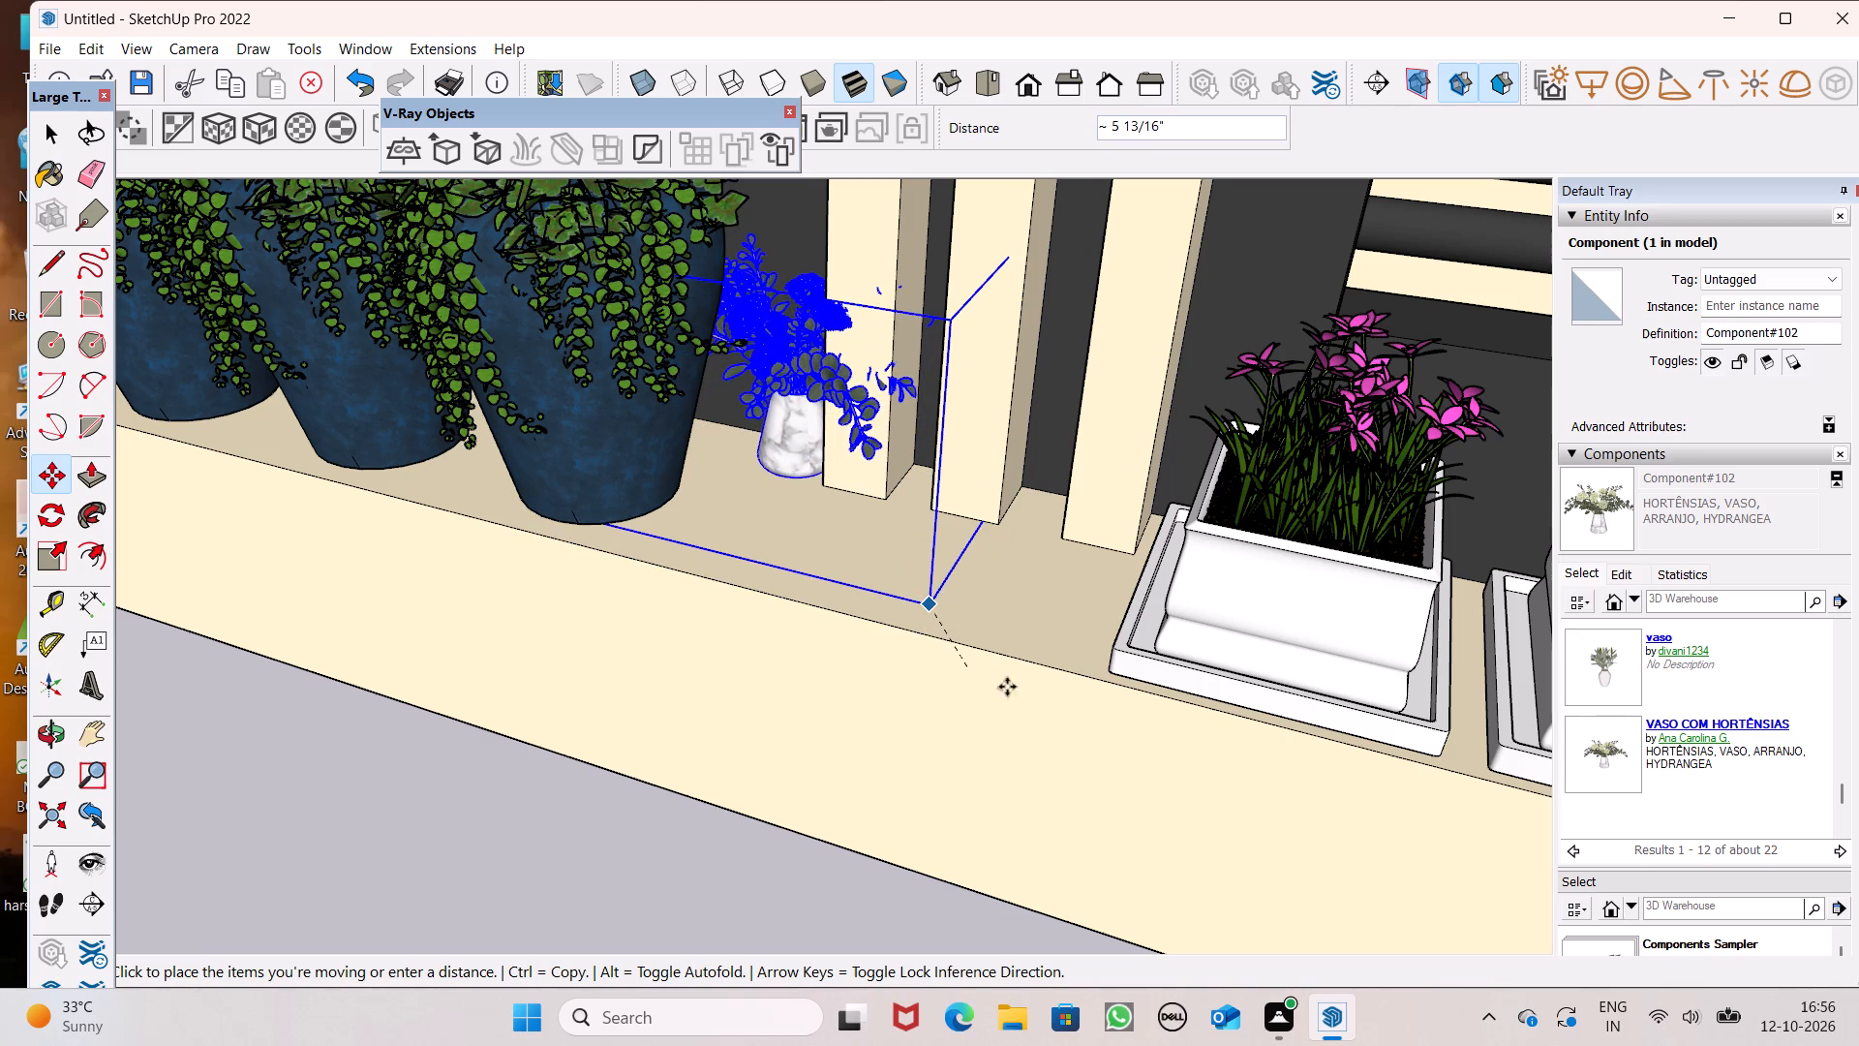
middle_drag(1007, 687, 719, 671)
middle_drag(739, 705, 752, 724)
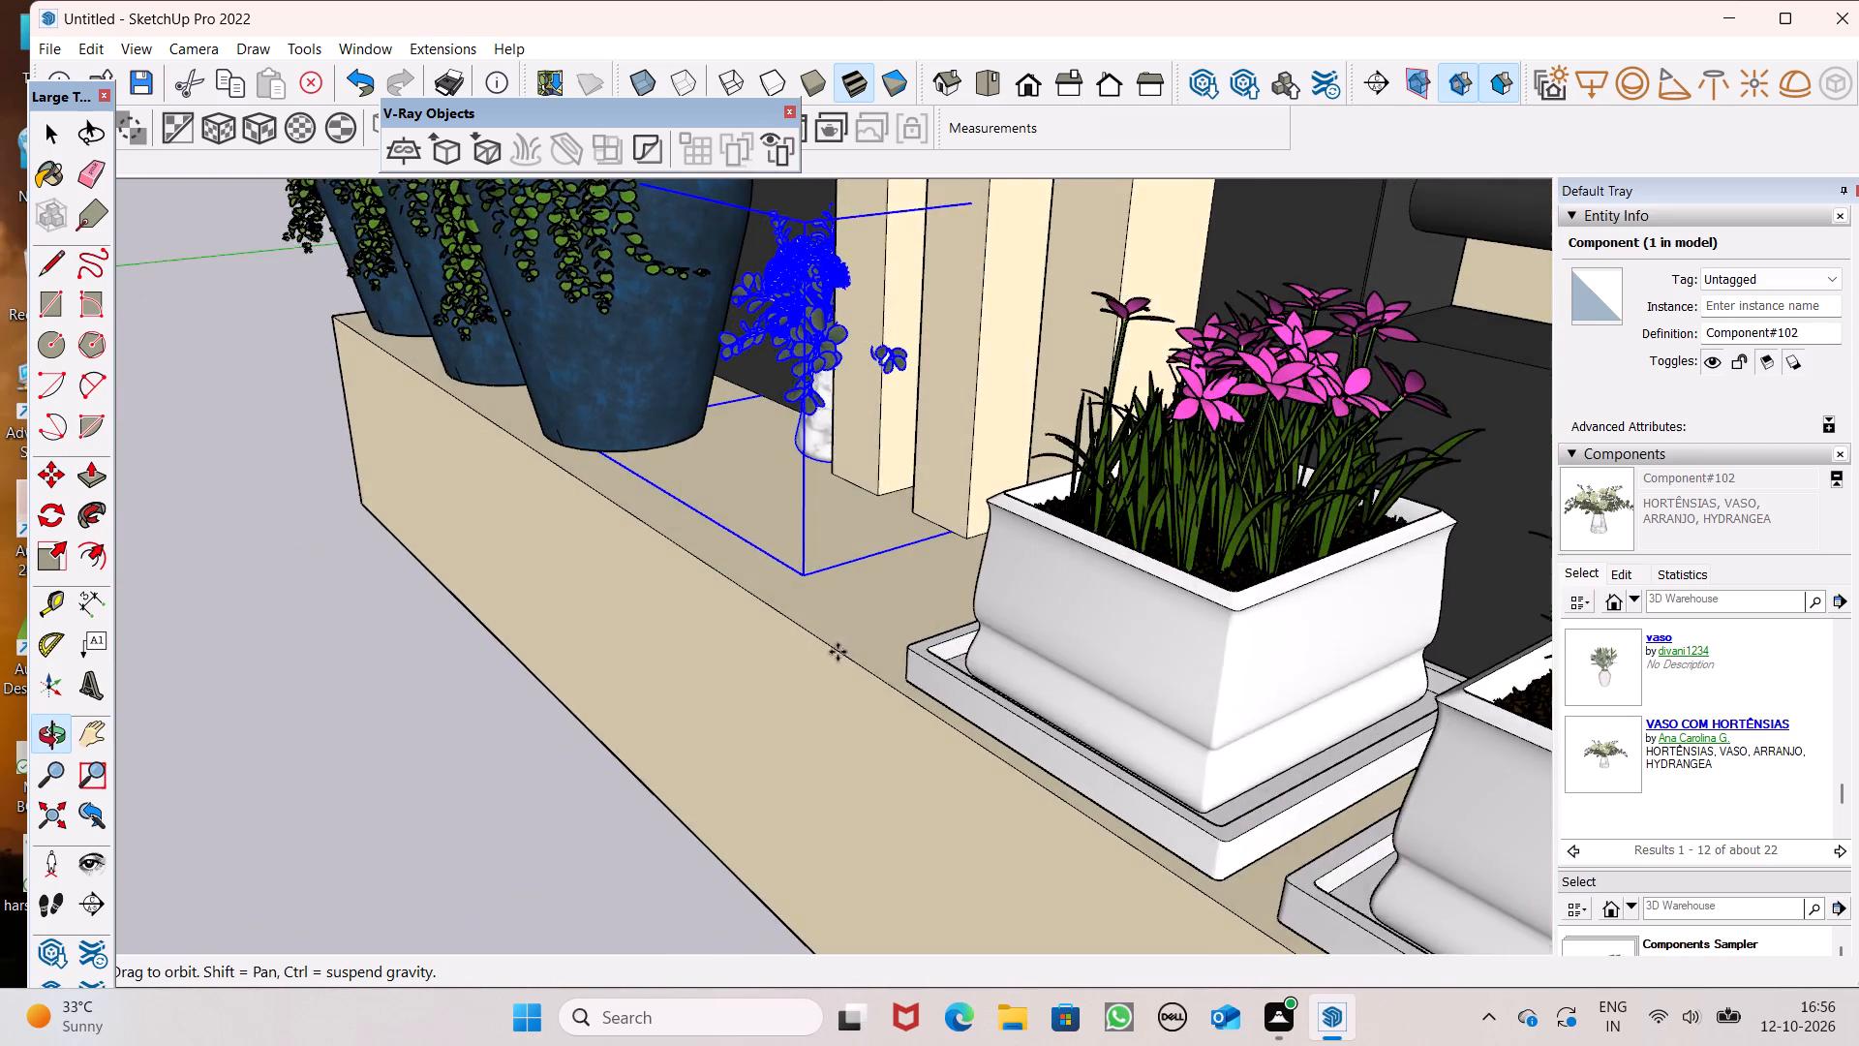
scroll(838, 630, up, 6)
scroll(775, 584, up, 5)
drag(800, 560, 800, 565)
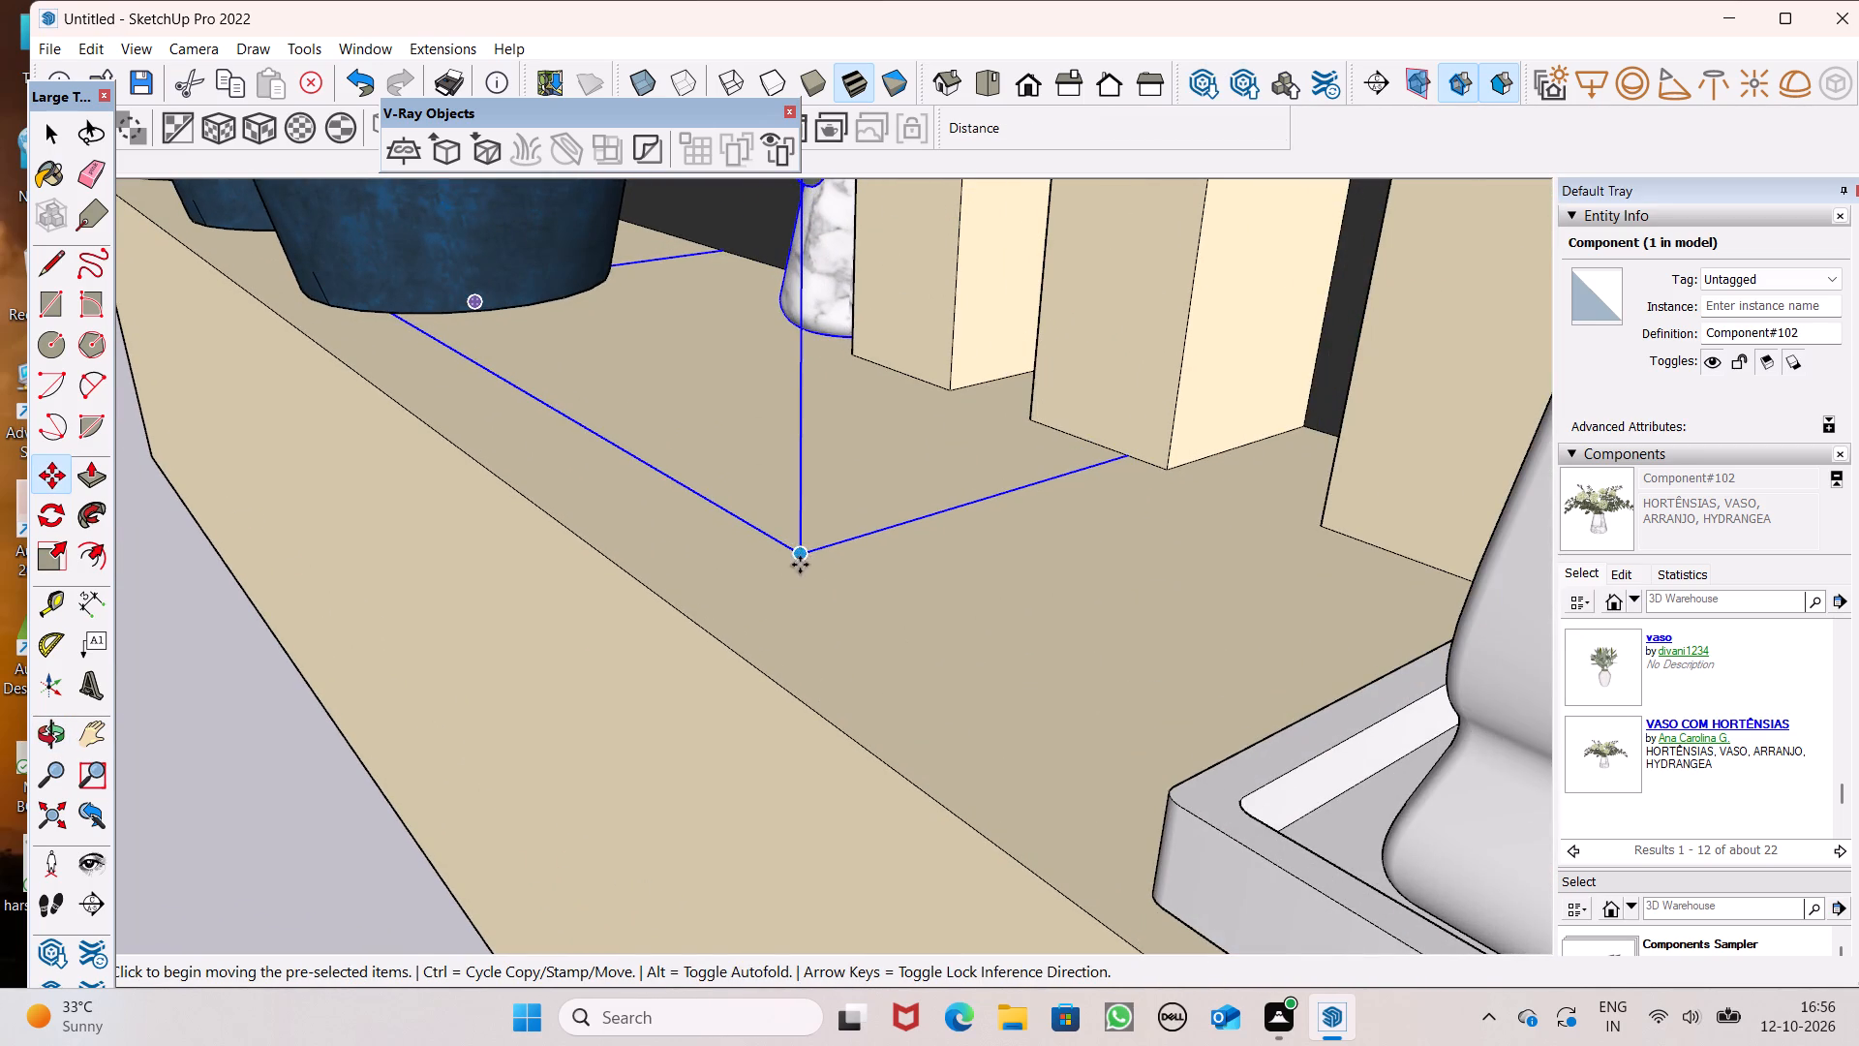
drag(800, 565, 391, 754)
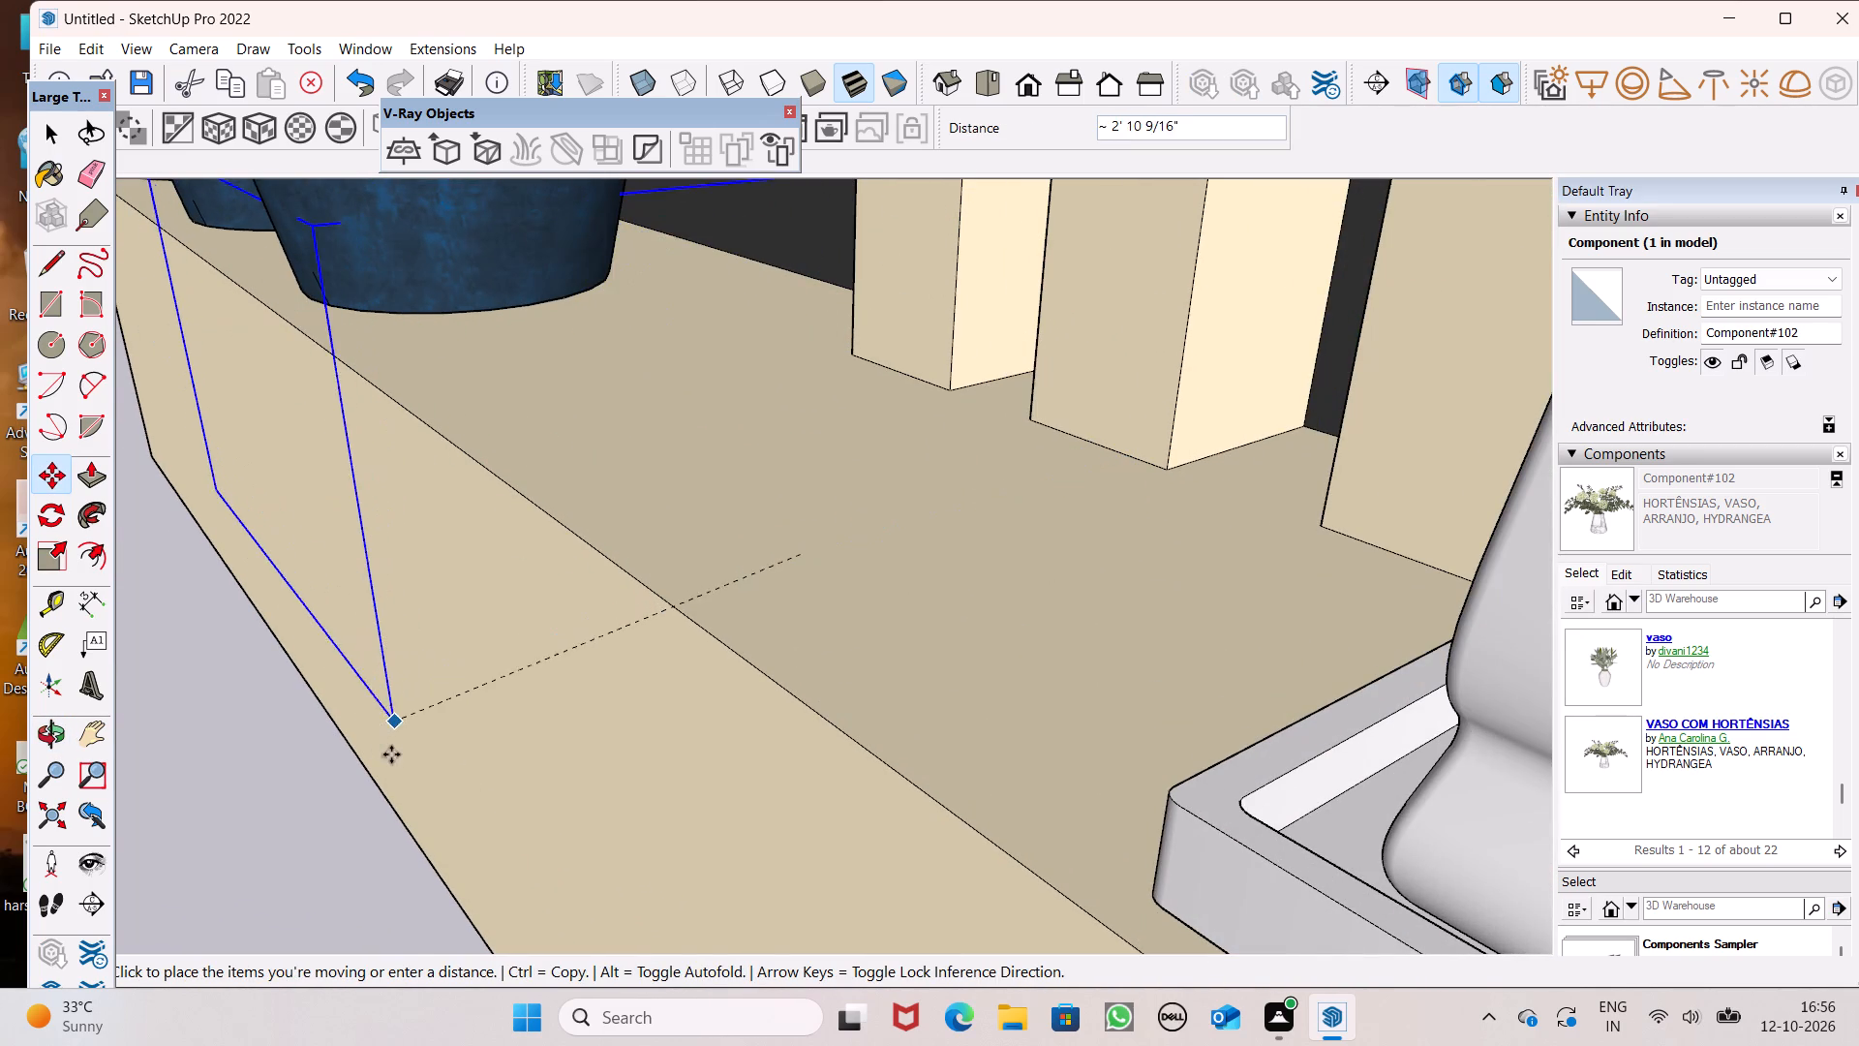
drag(391, 754, 586, 594)
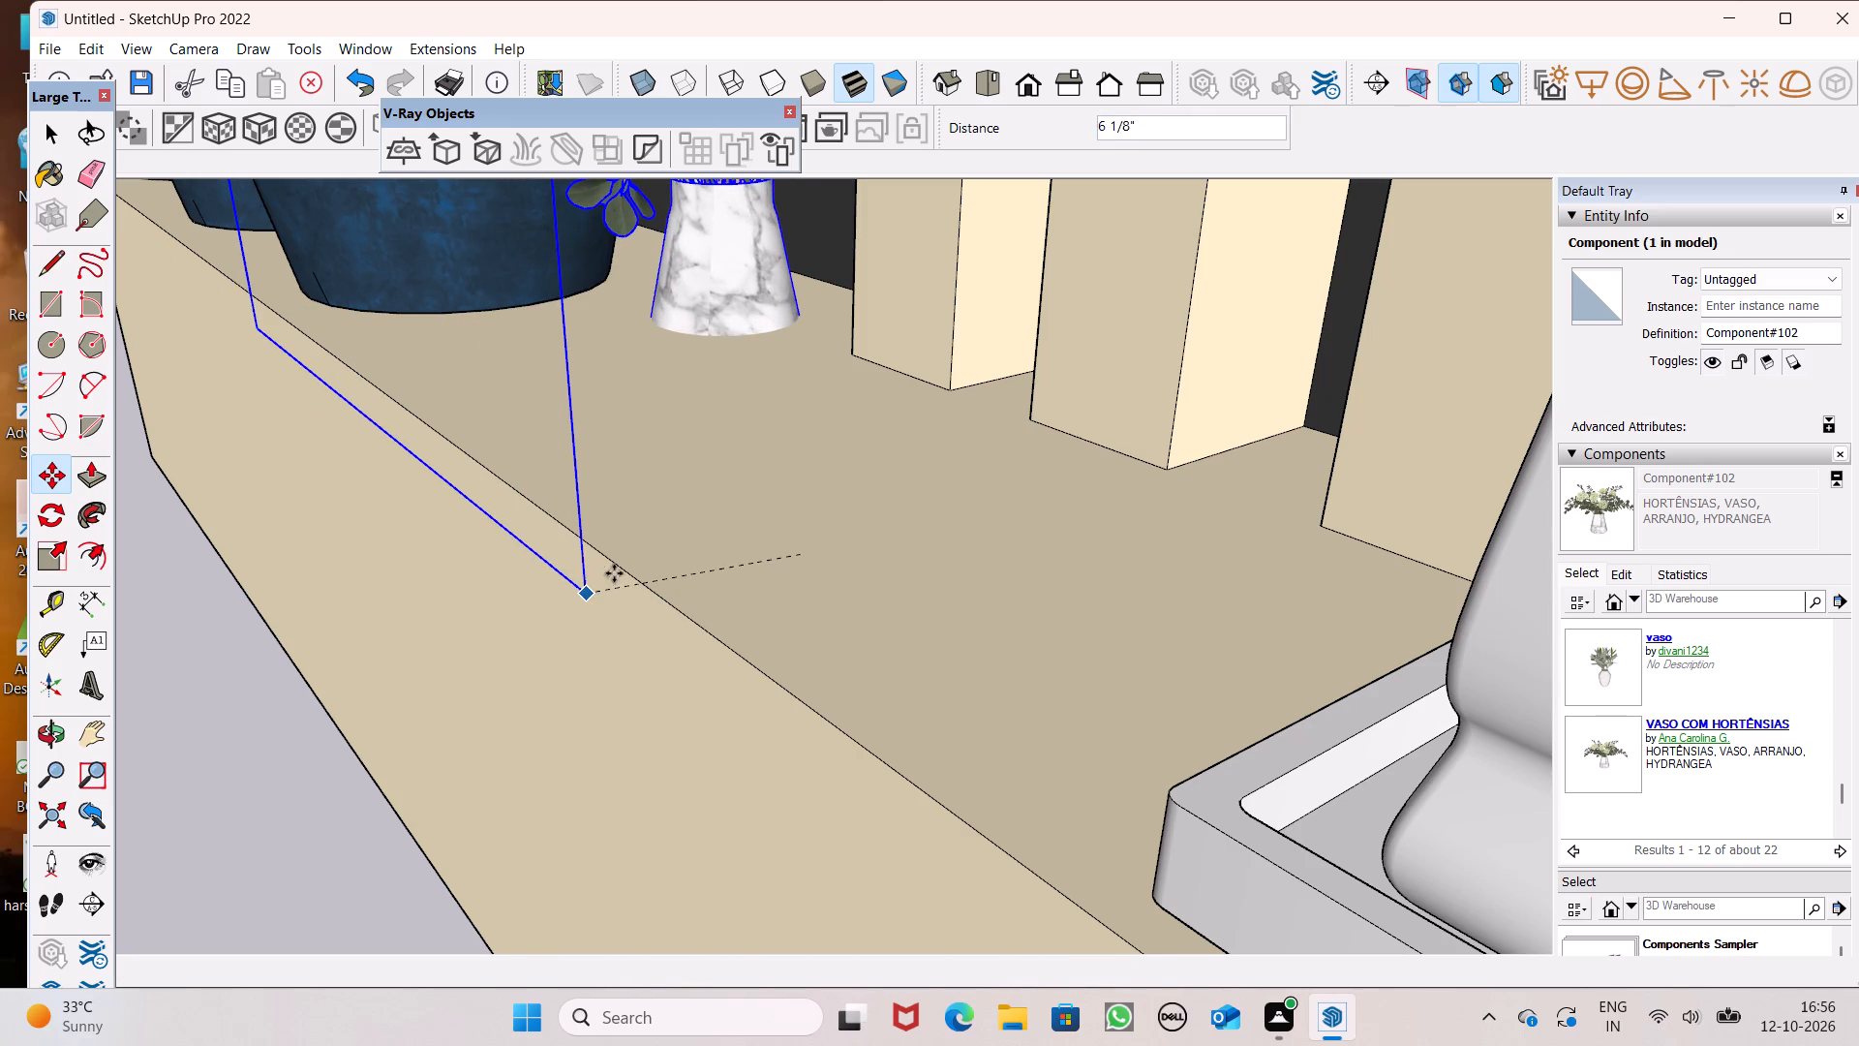
drag(583, 597, 453, 575)
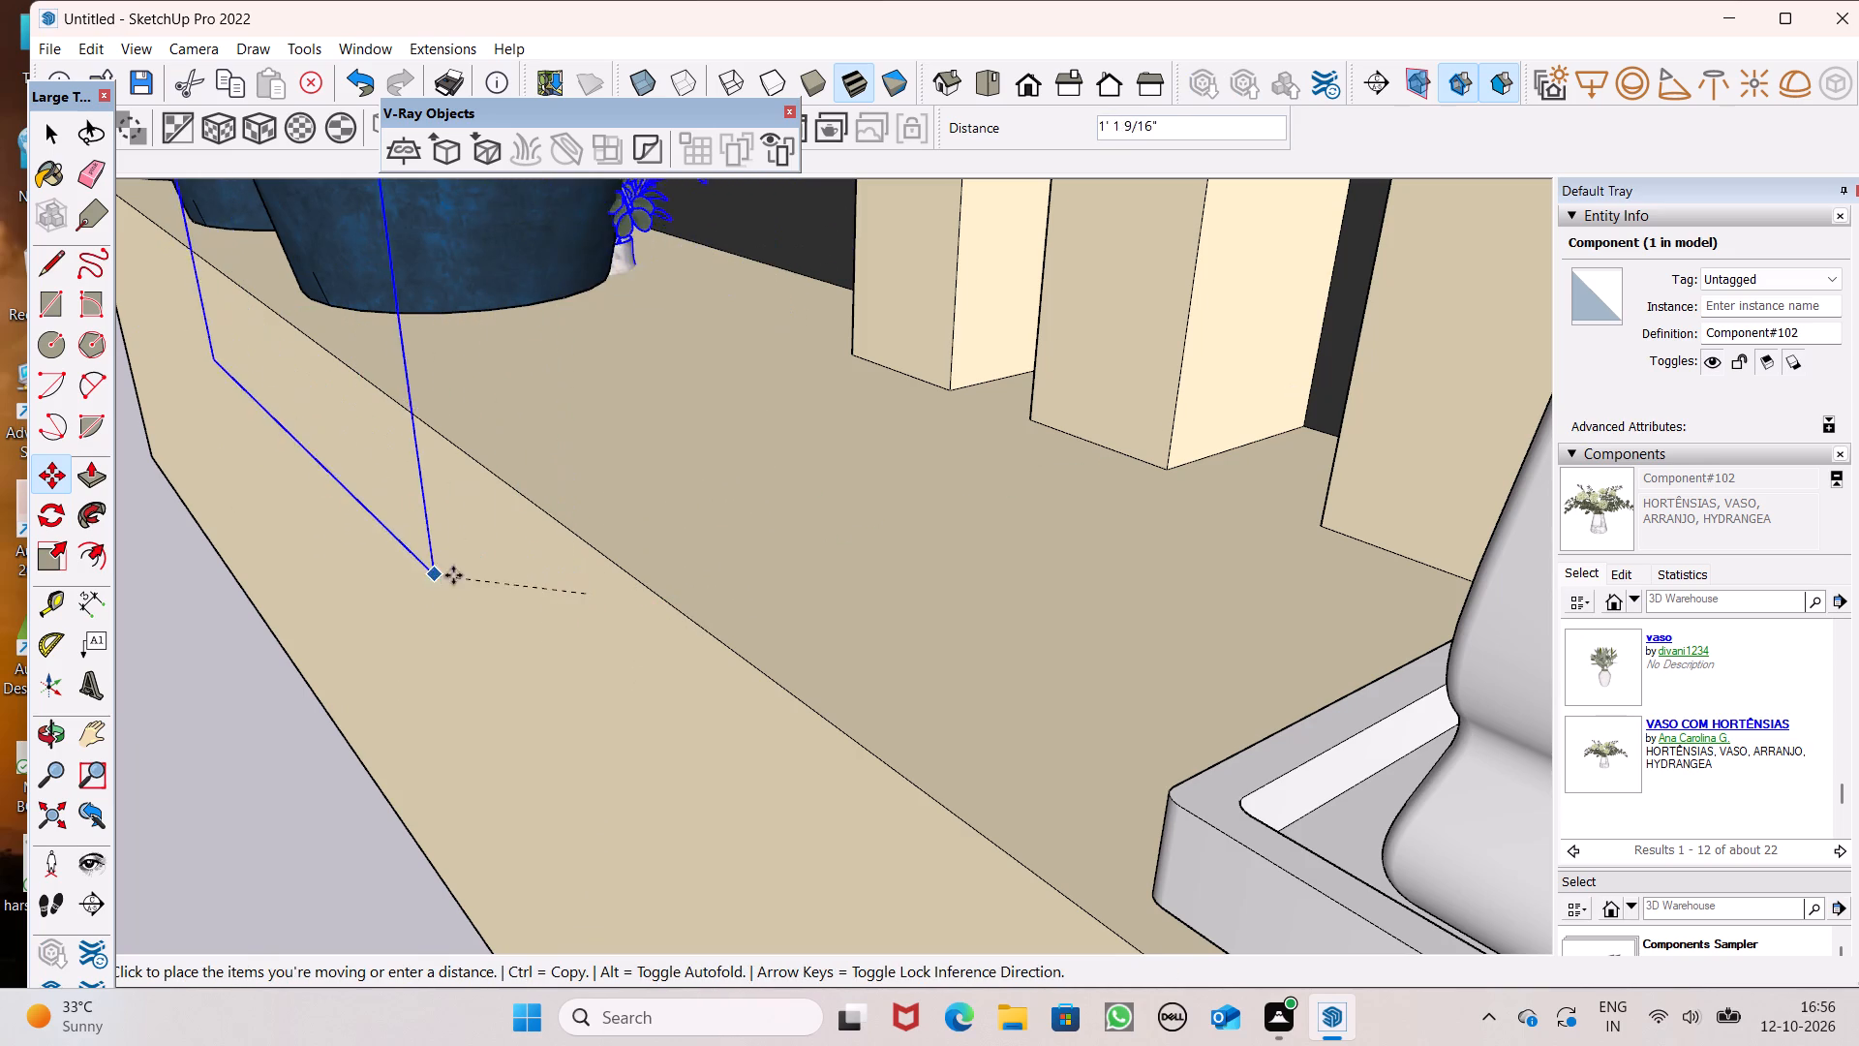
drag(453, 575, 579, 491)
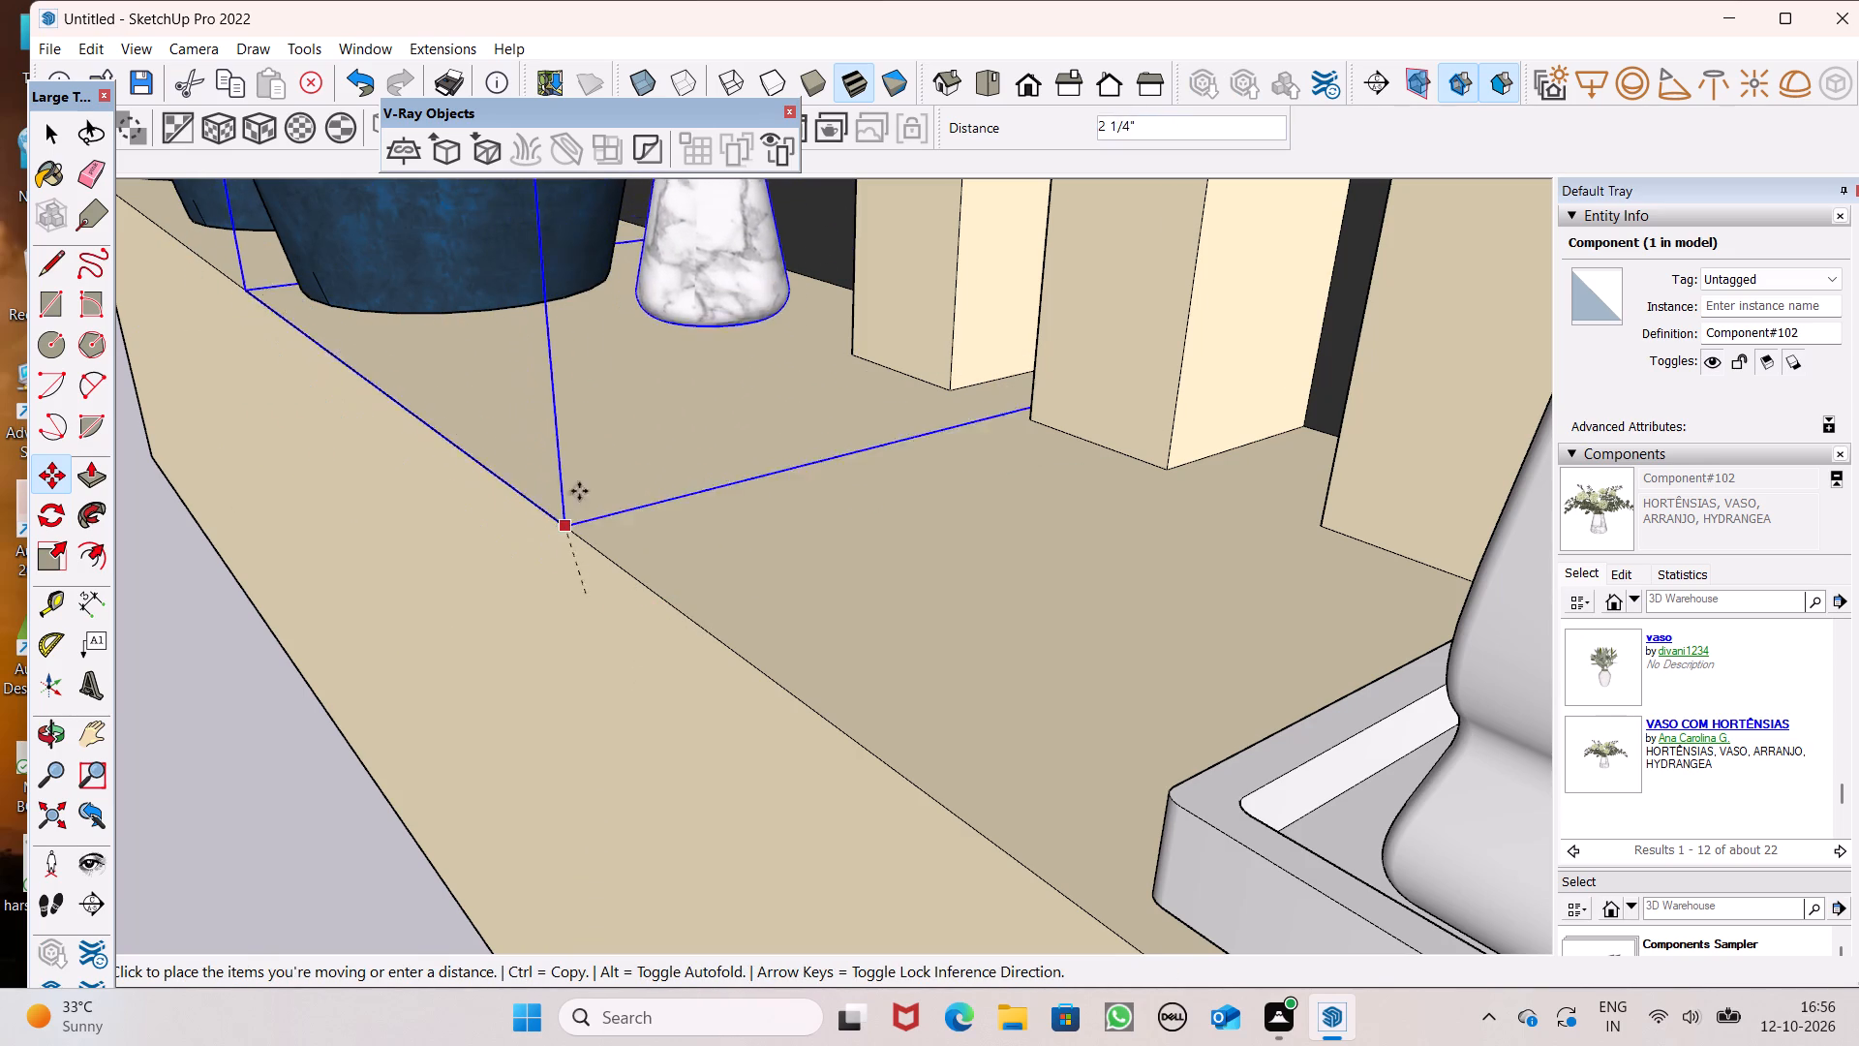
drag(579, 491, 587, 470)
Lower the hydrangea vase about 1 1/4" onto the ledge and bring it about 7 9/16" forward beside the last blue pot.
middle_drag(731, 645, 803, 506)
middle_drag(716, 442, 713, 442)
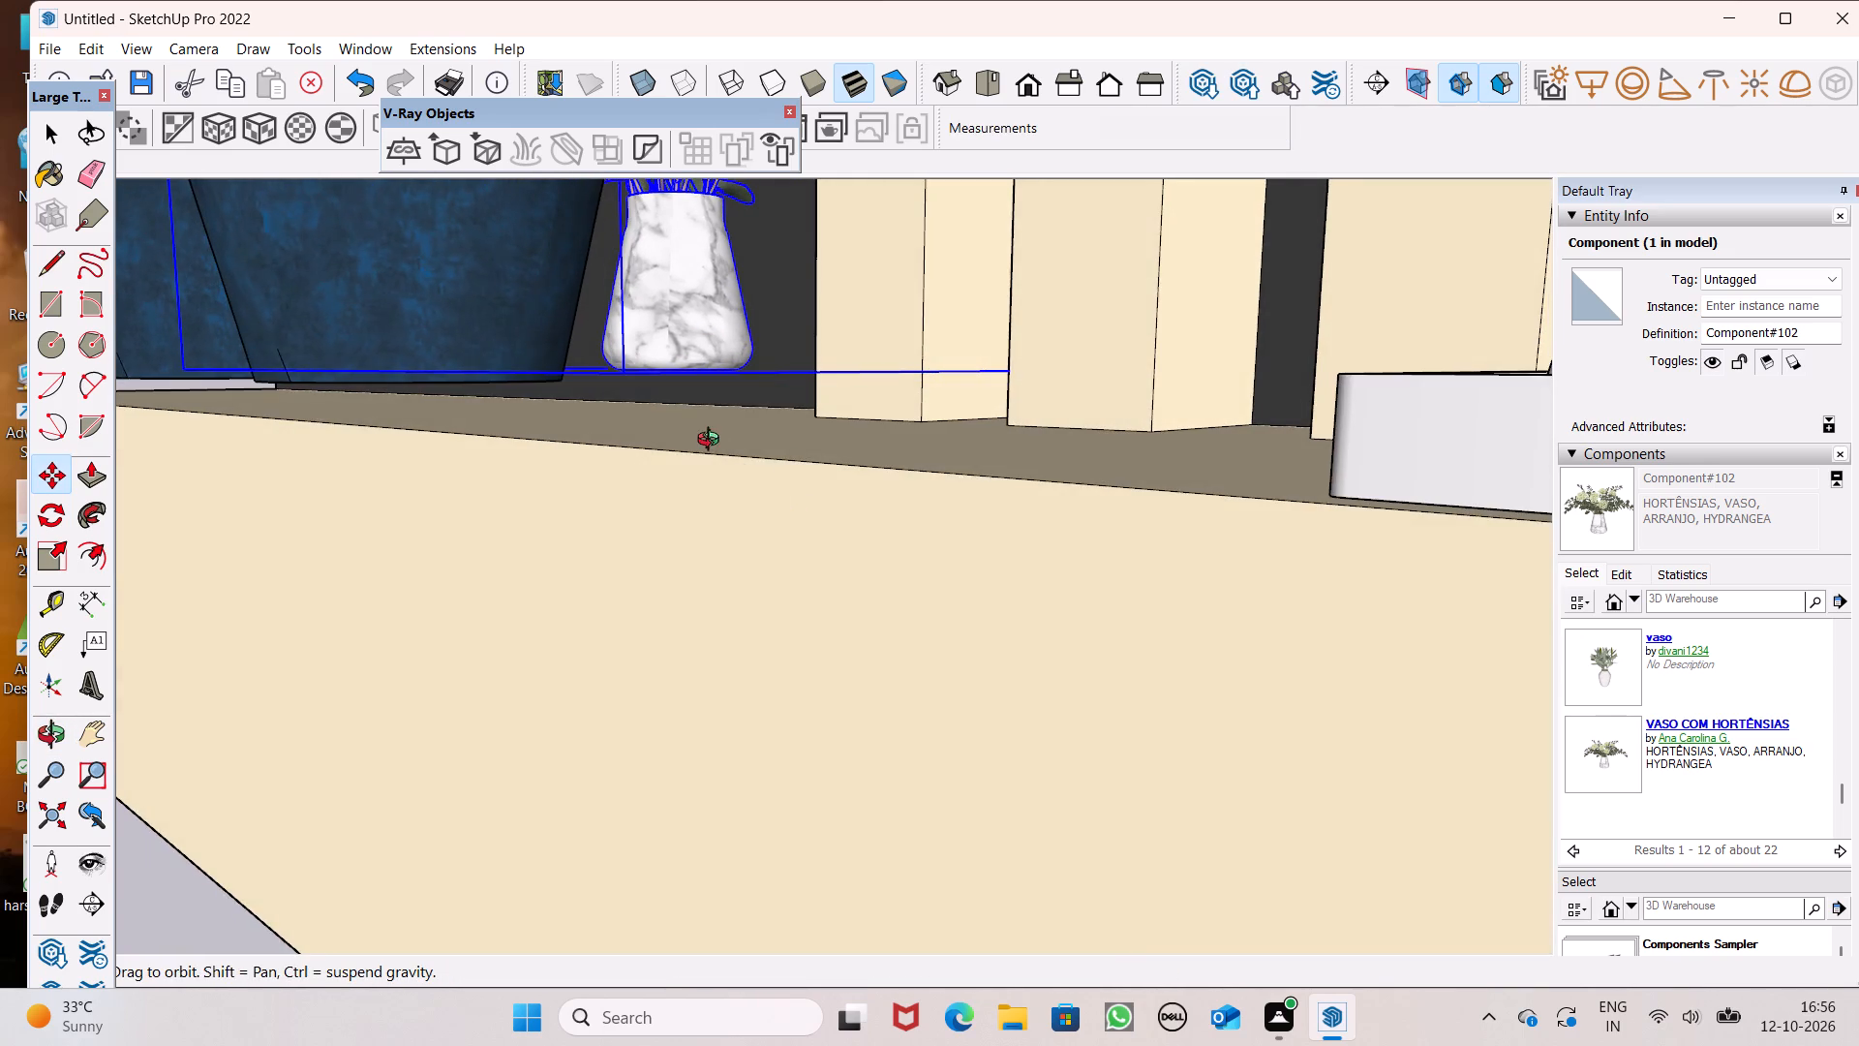
middle_drag(713, 442, 902, 533)
drag(821, 481, 824, 526)
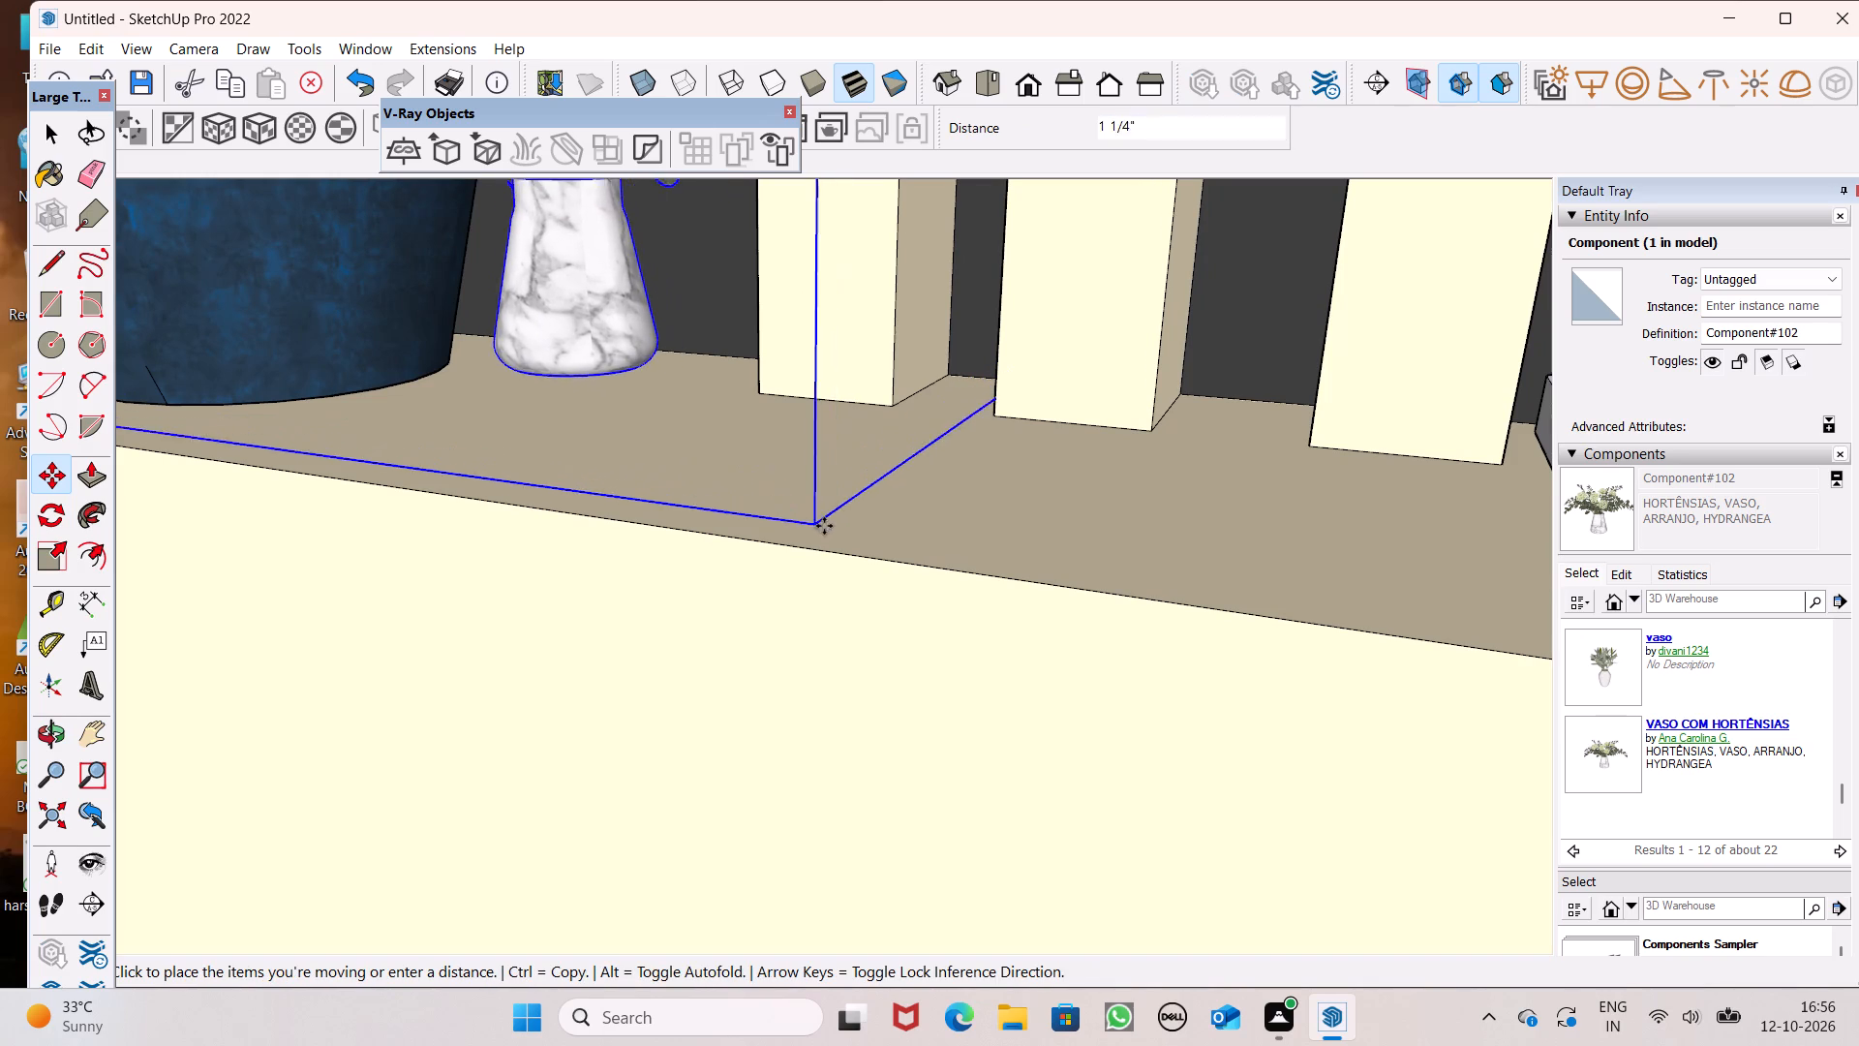
drag(824, 526, 813, 524)
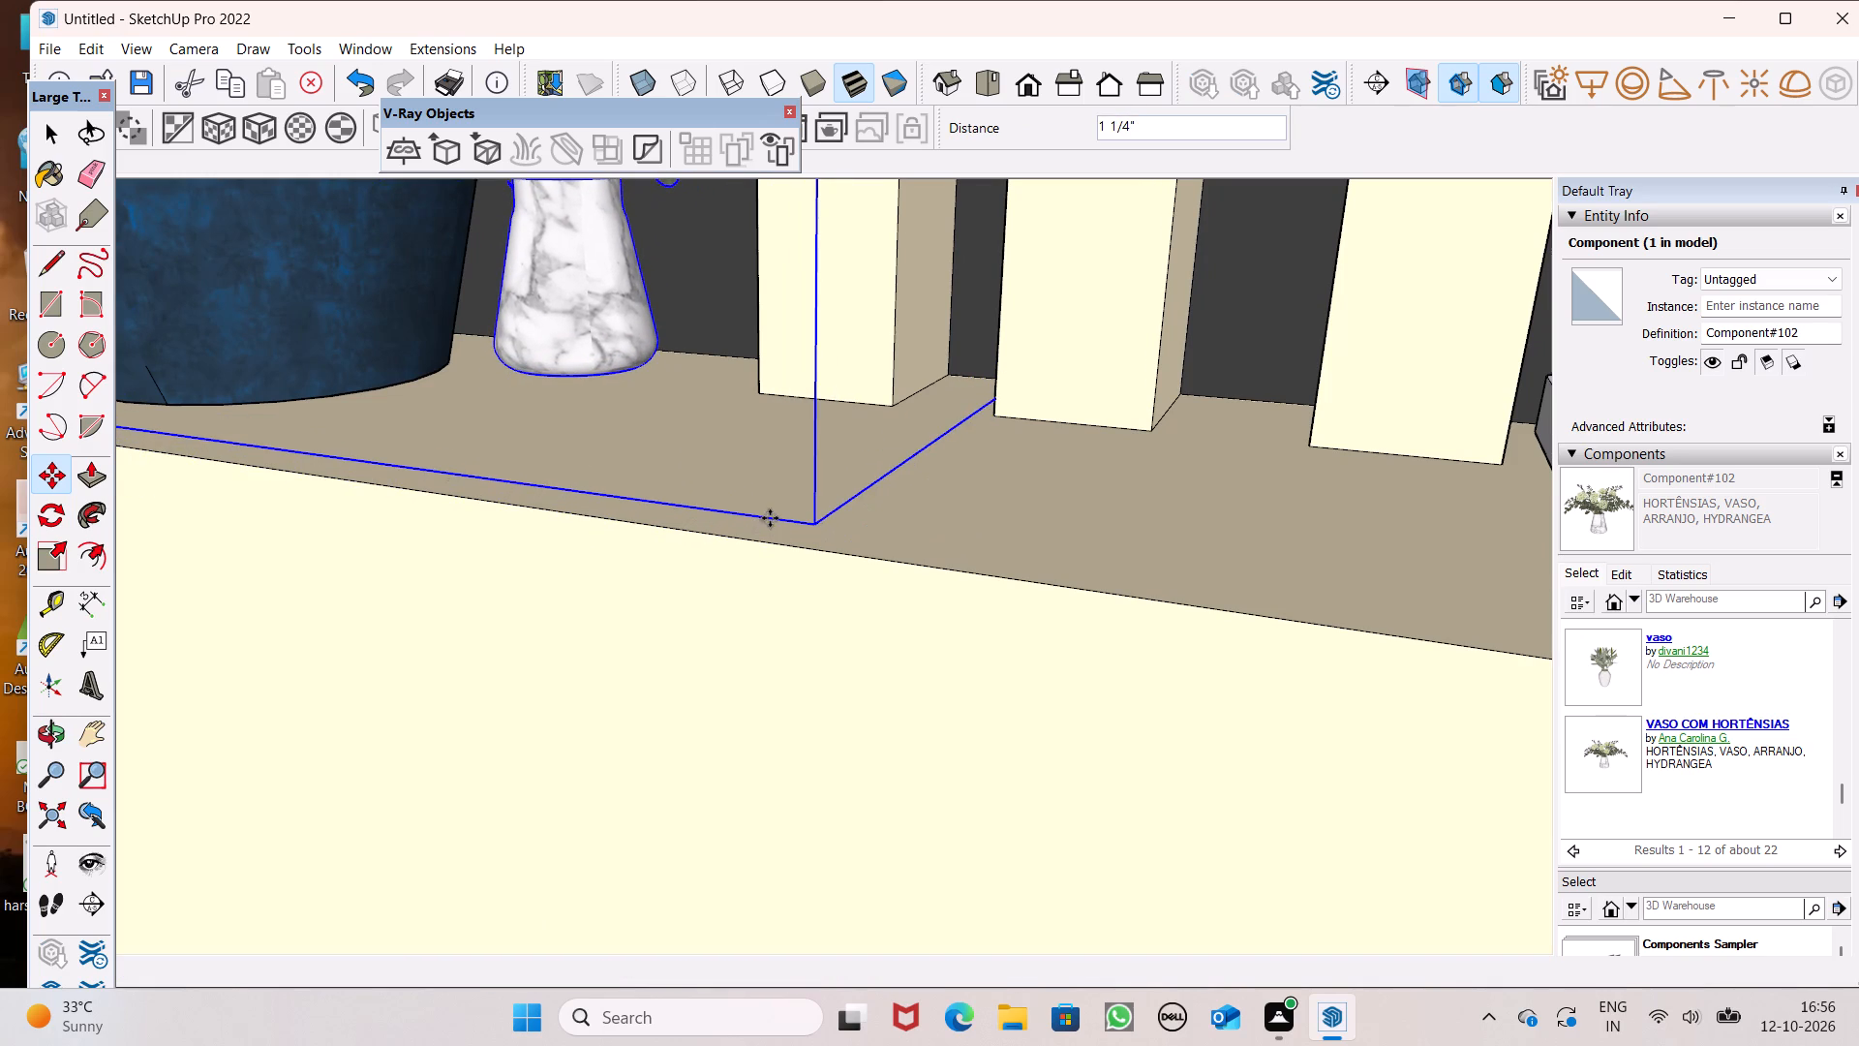
drag(764, 517, 686, 646)
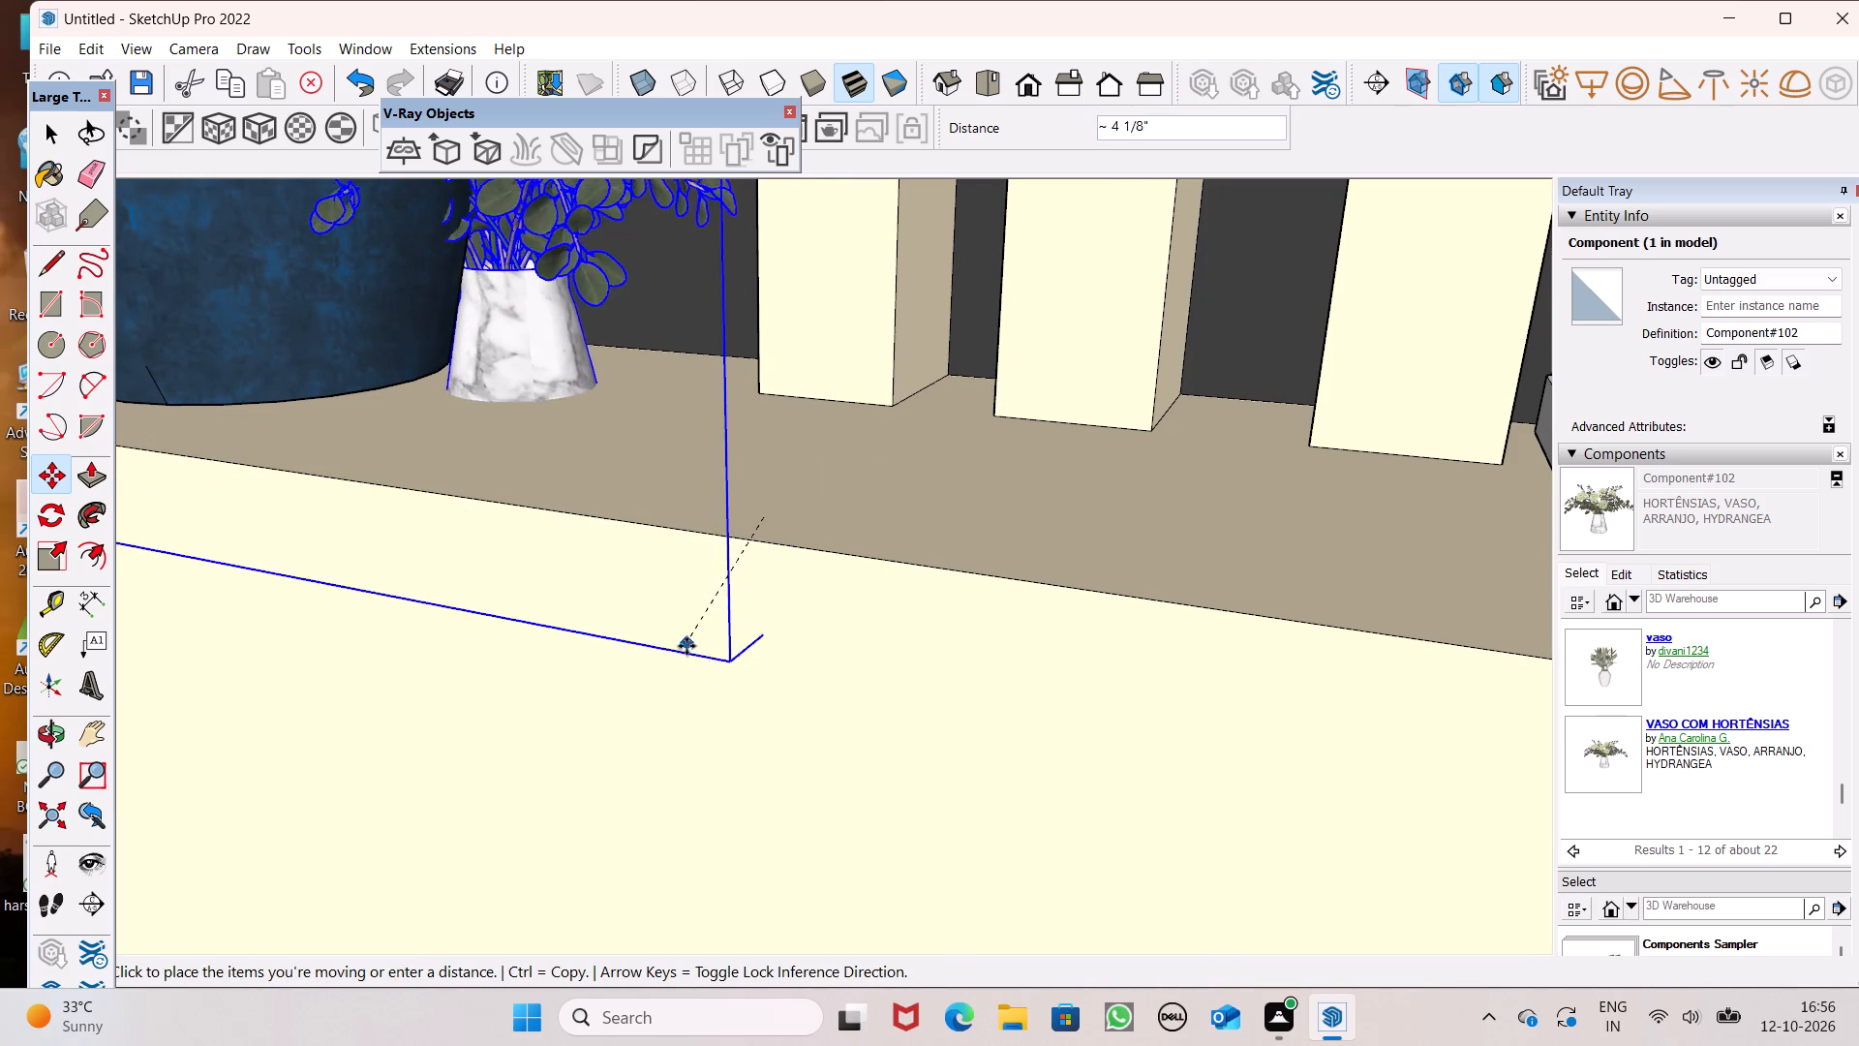
drag(686, 646, 620, 615)
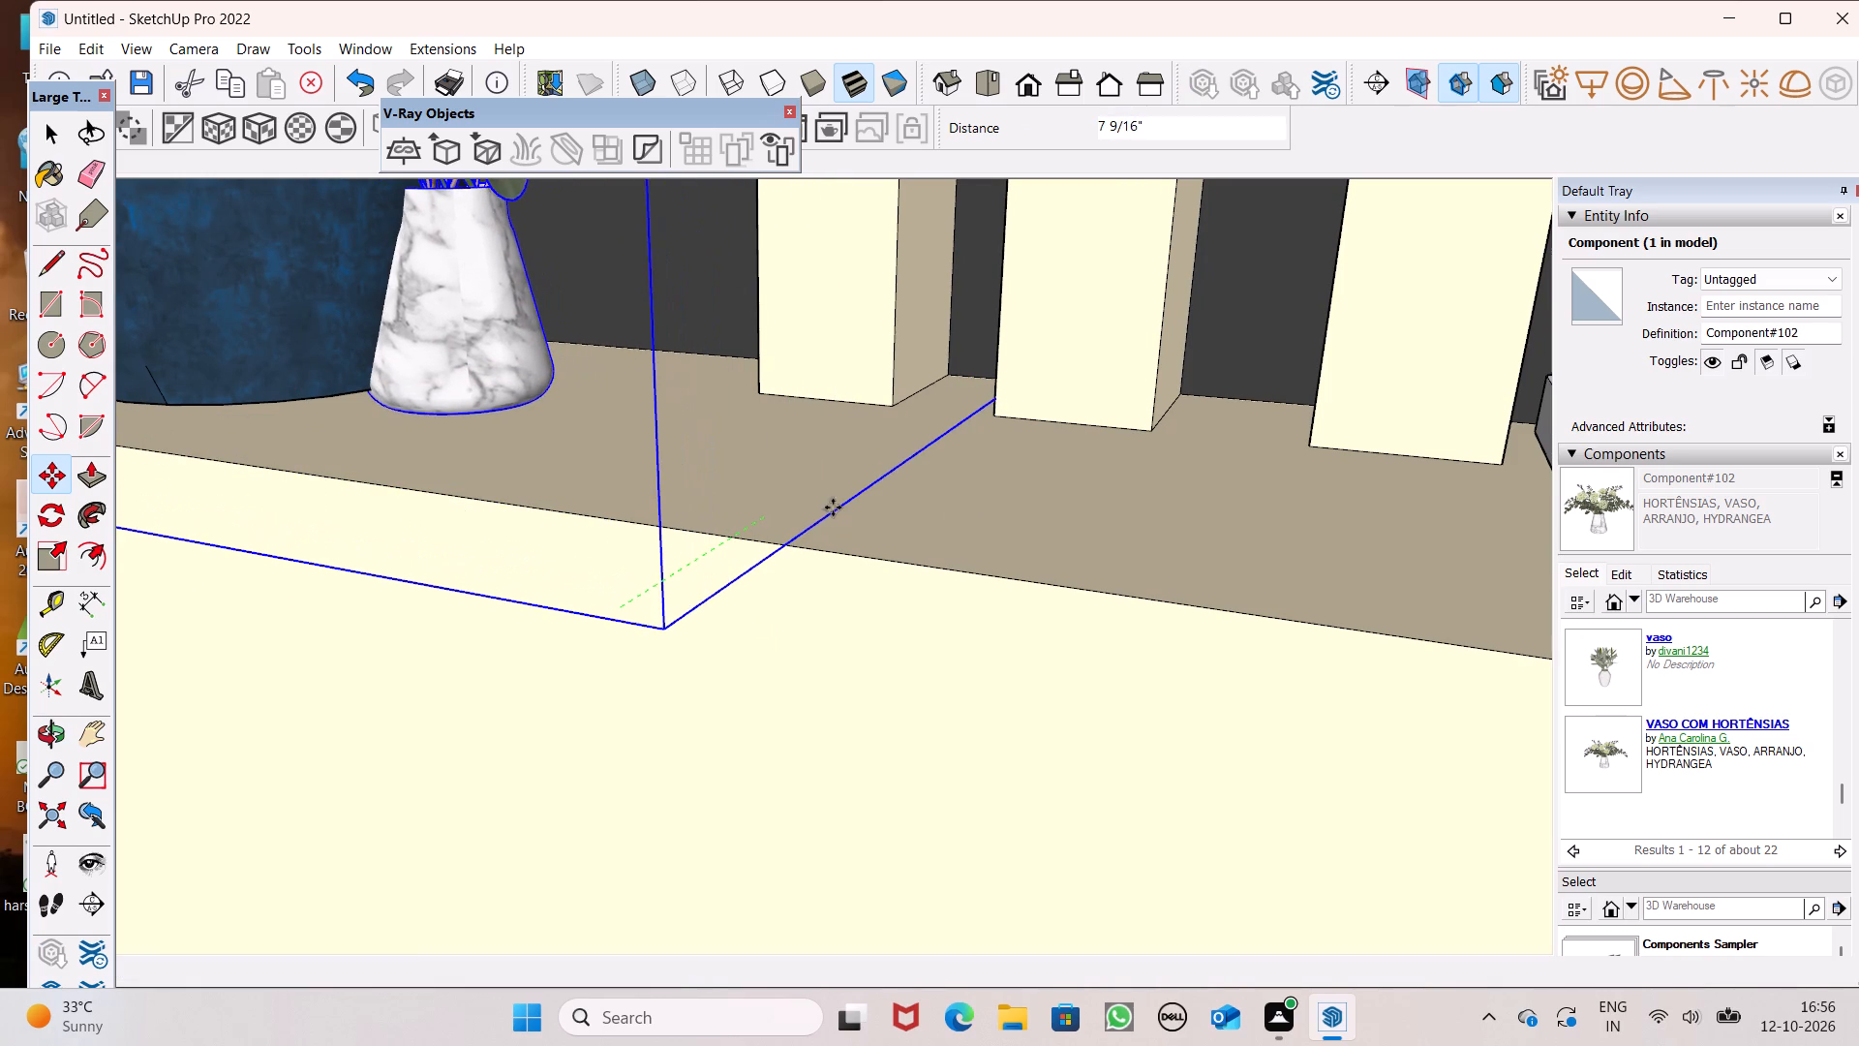
Move the hydrangea vase 3" along the ledge, away from the blue pots.
scroll(878, 454, down, 16)
scroll(928, 549, down, 5)
middle_drag(974, 603, 943, 692)
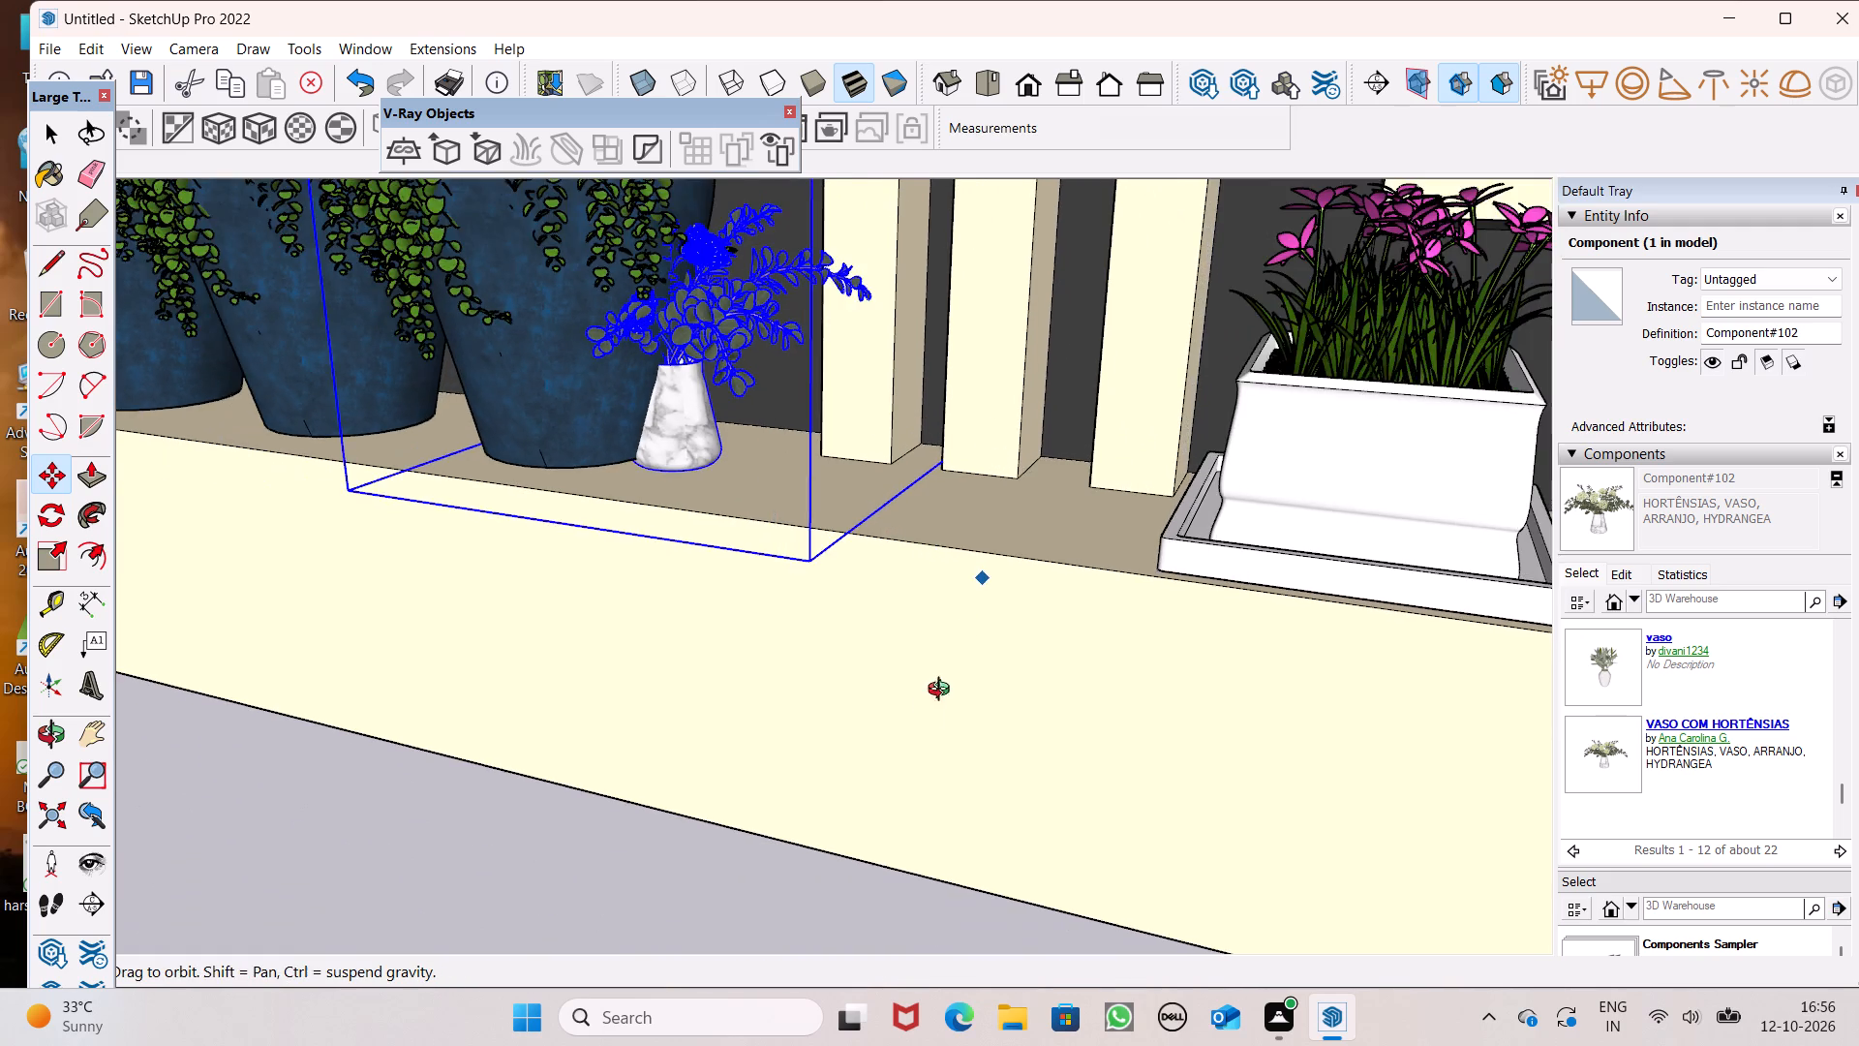
middle_drag(943, 692, 800, 815)
scroll(824, 718, up, 3)
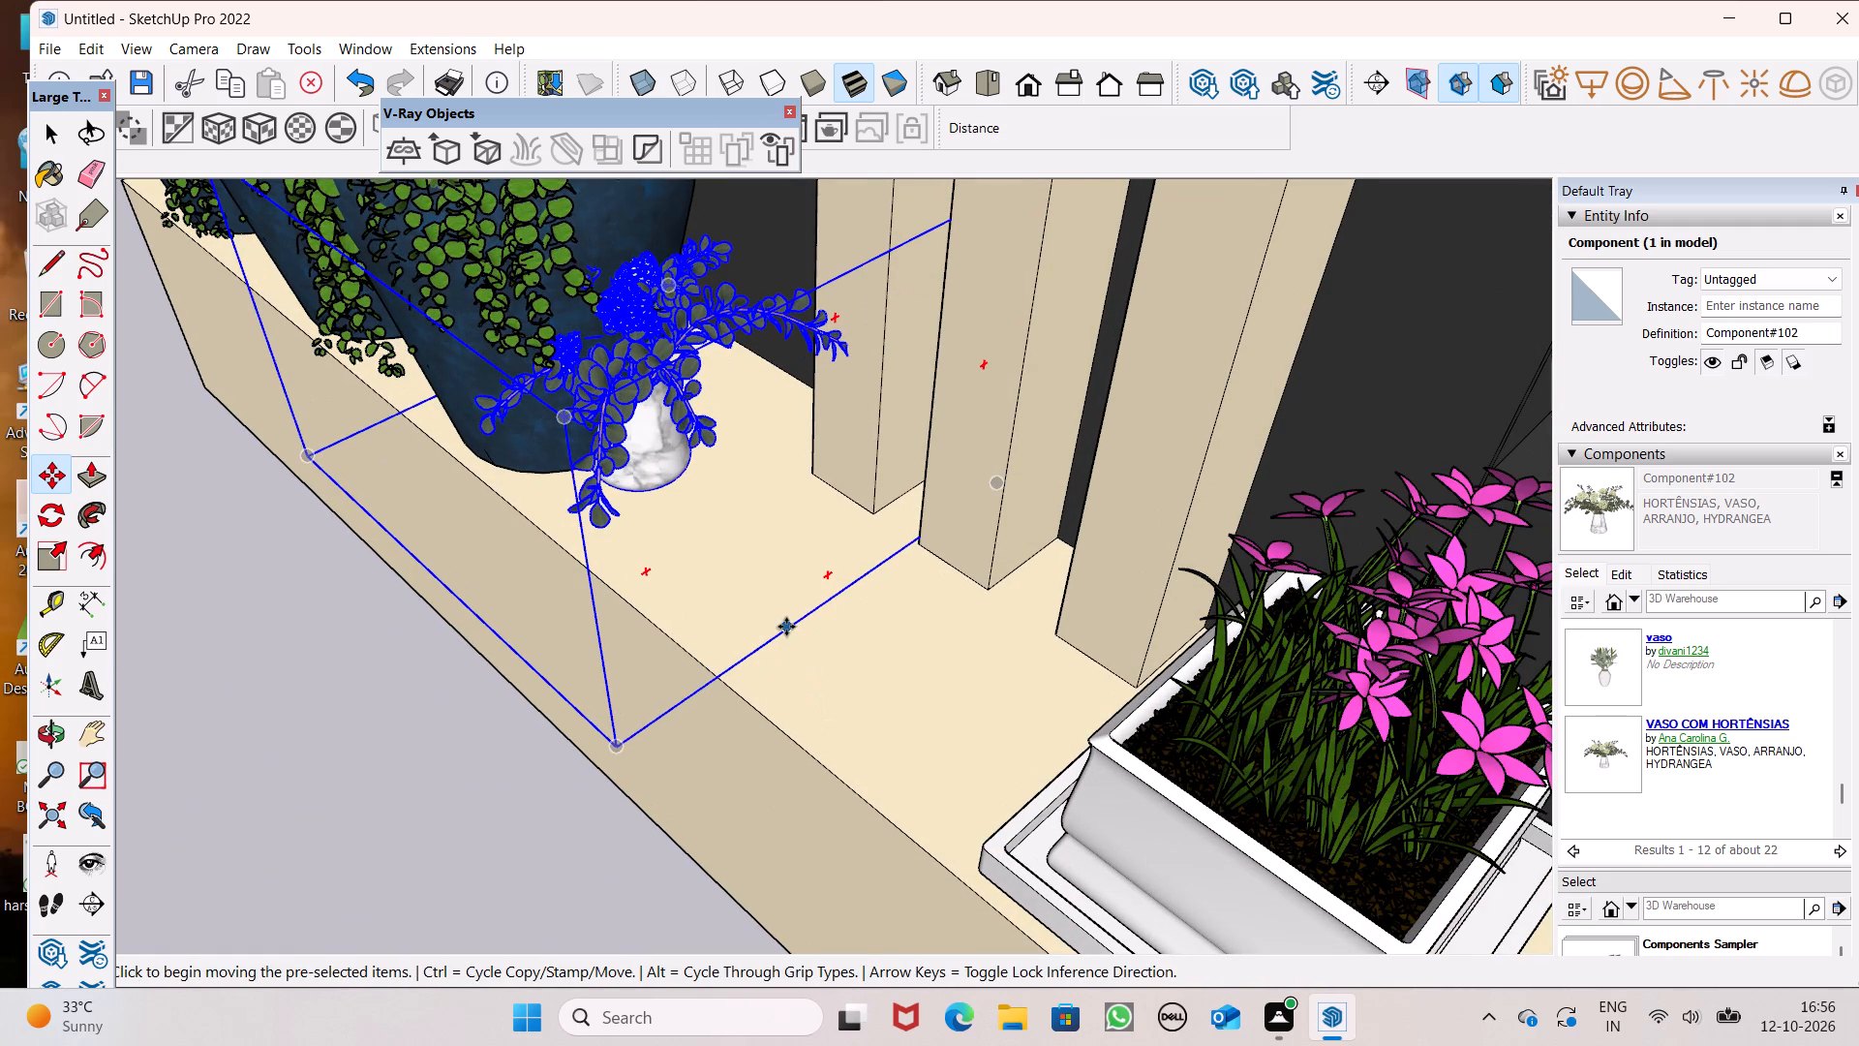
drag(786, 627, 813, 663)
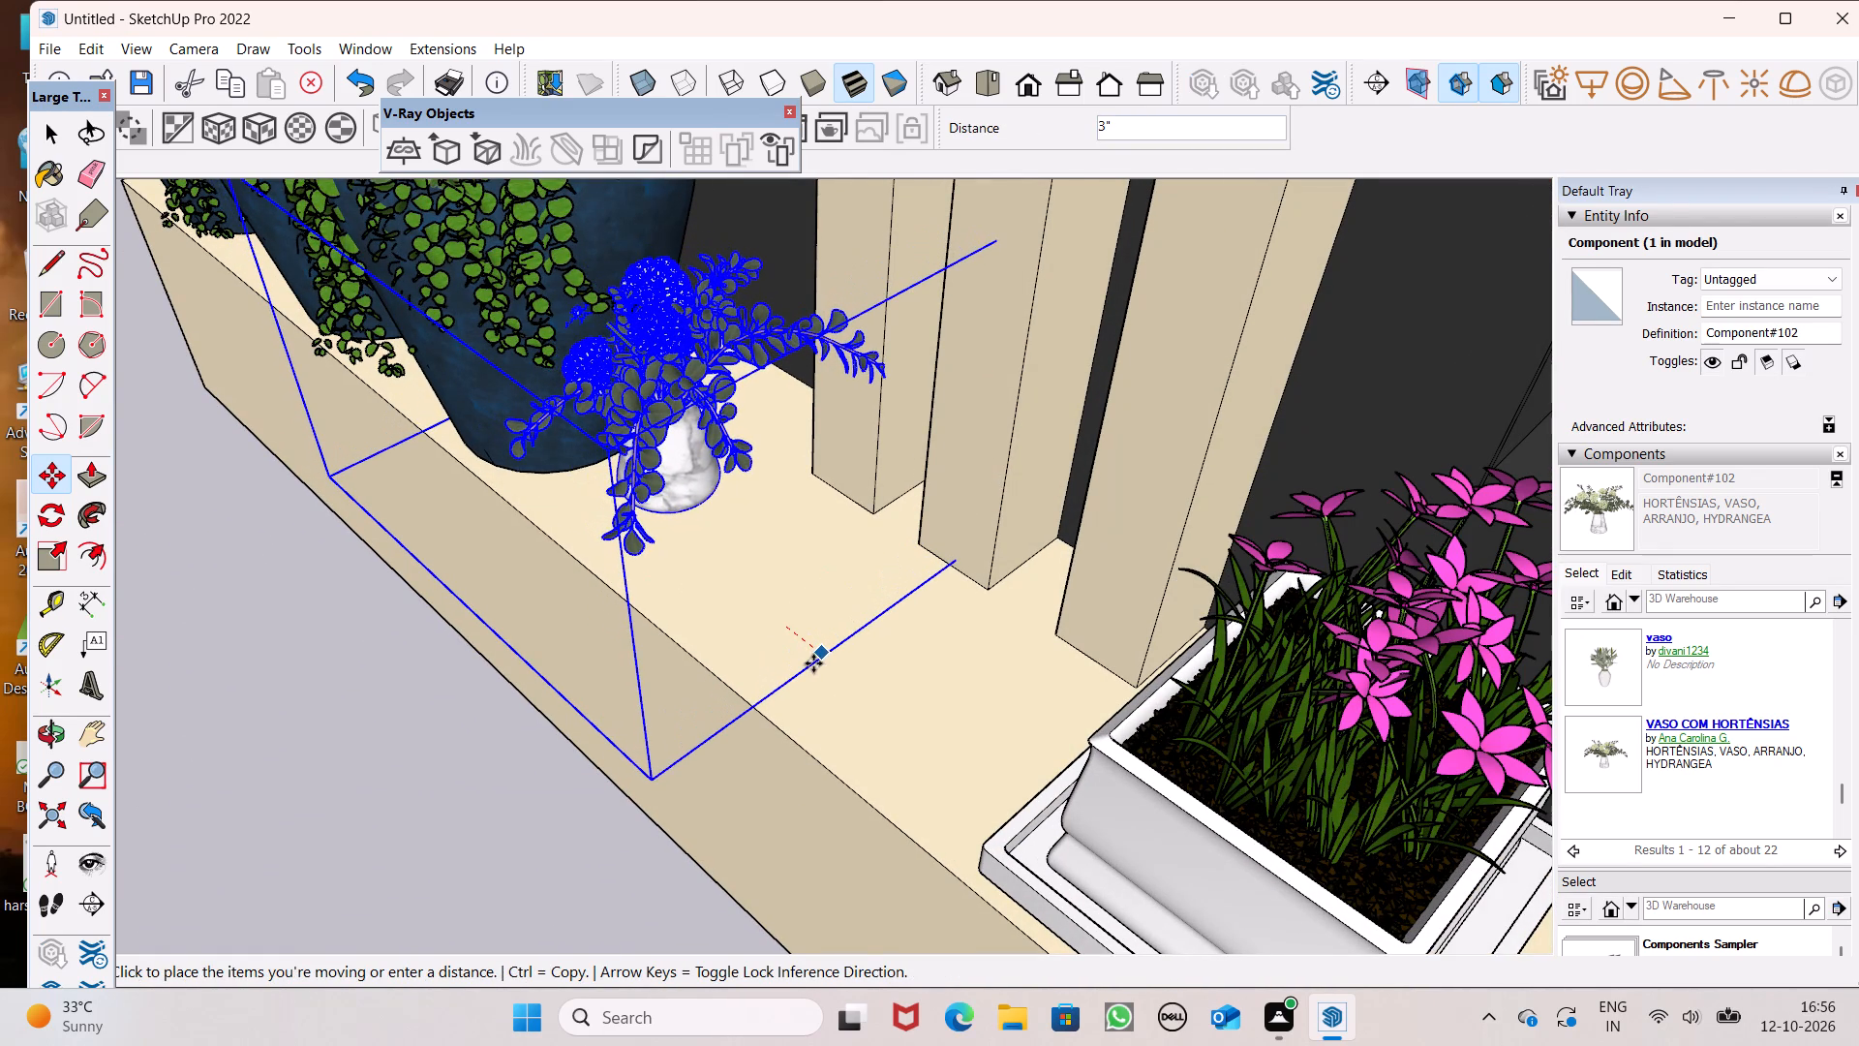
Copy the hydrangea vase along the ledge, placing the duplicate beside the original in front of the first cream fin.
key(m)
key(Return)
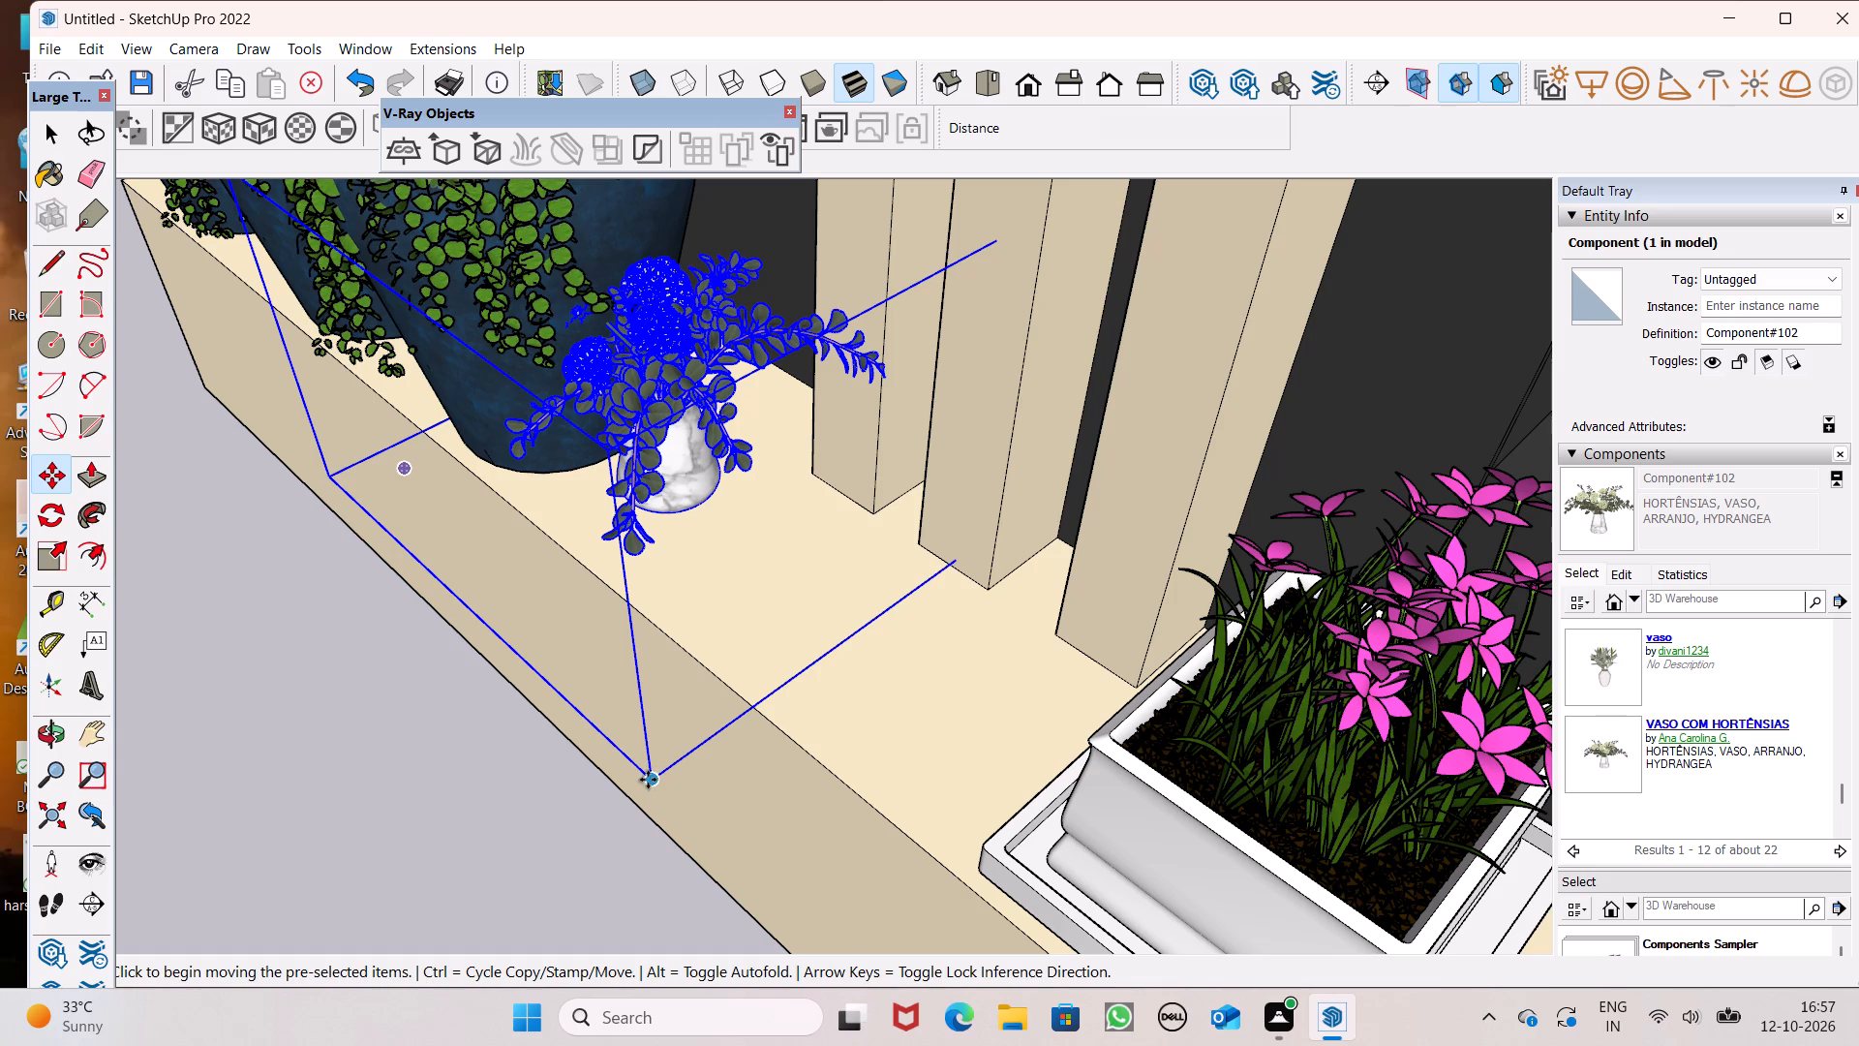
drag(648, 780, 926, 794)
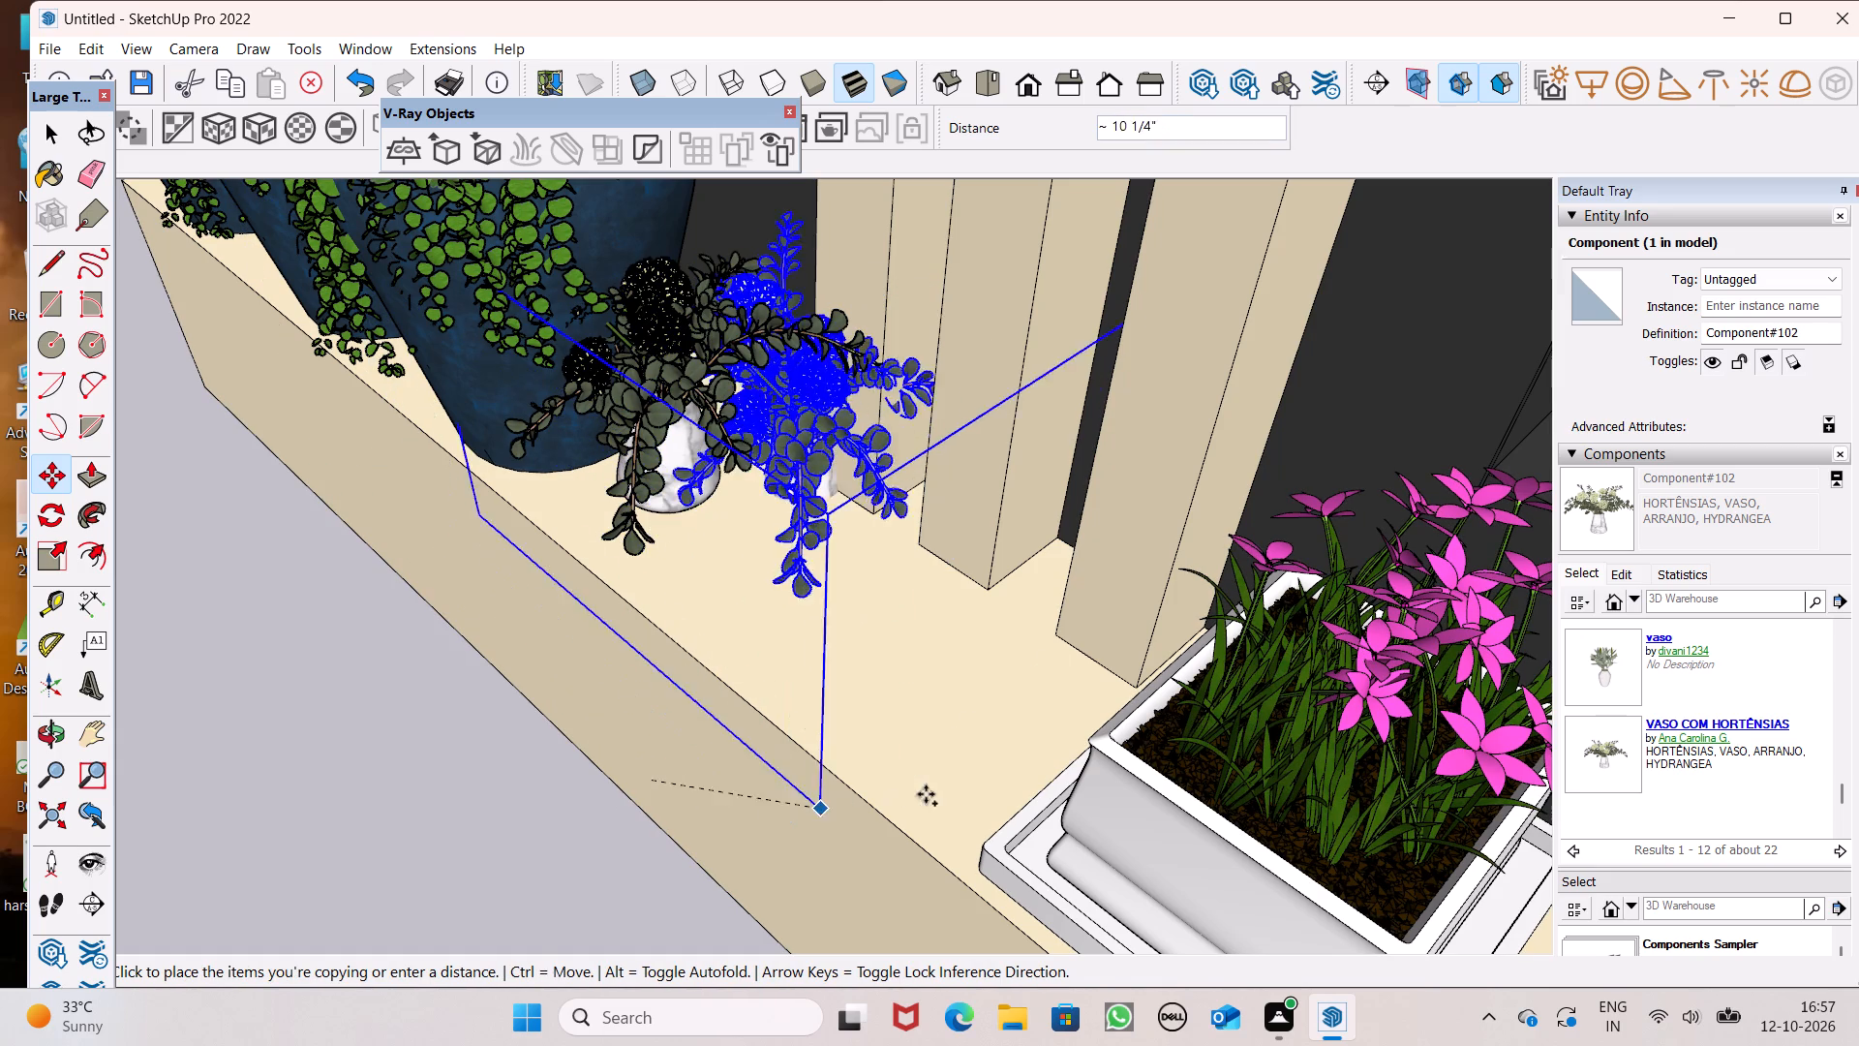
drag(926, 794, 864, 847)
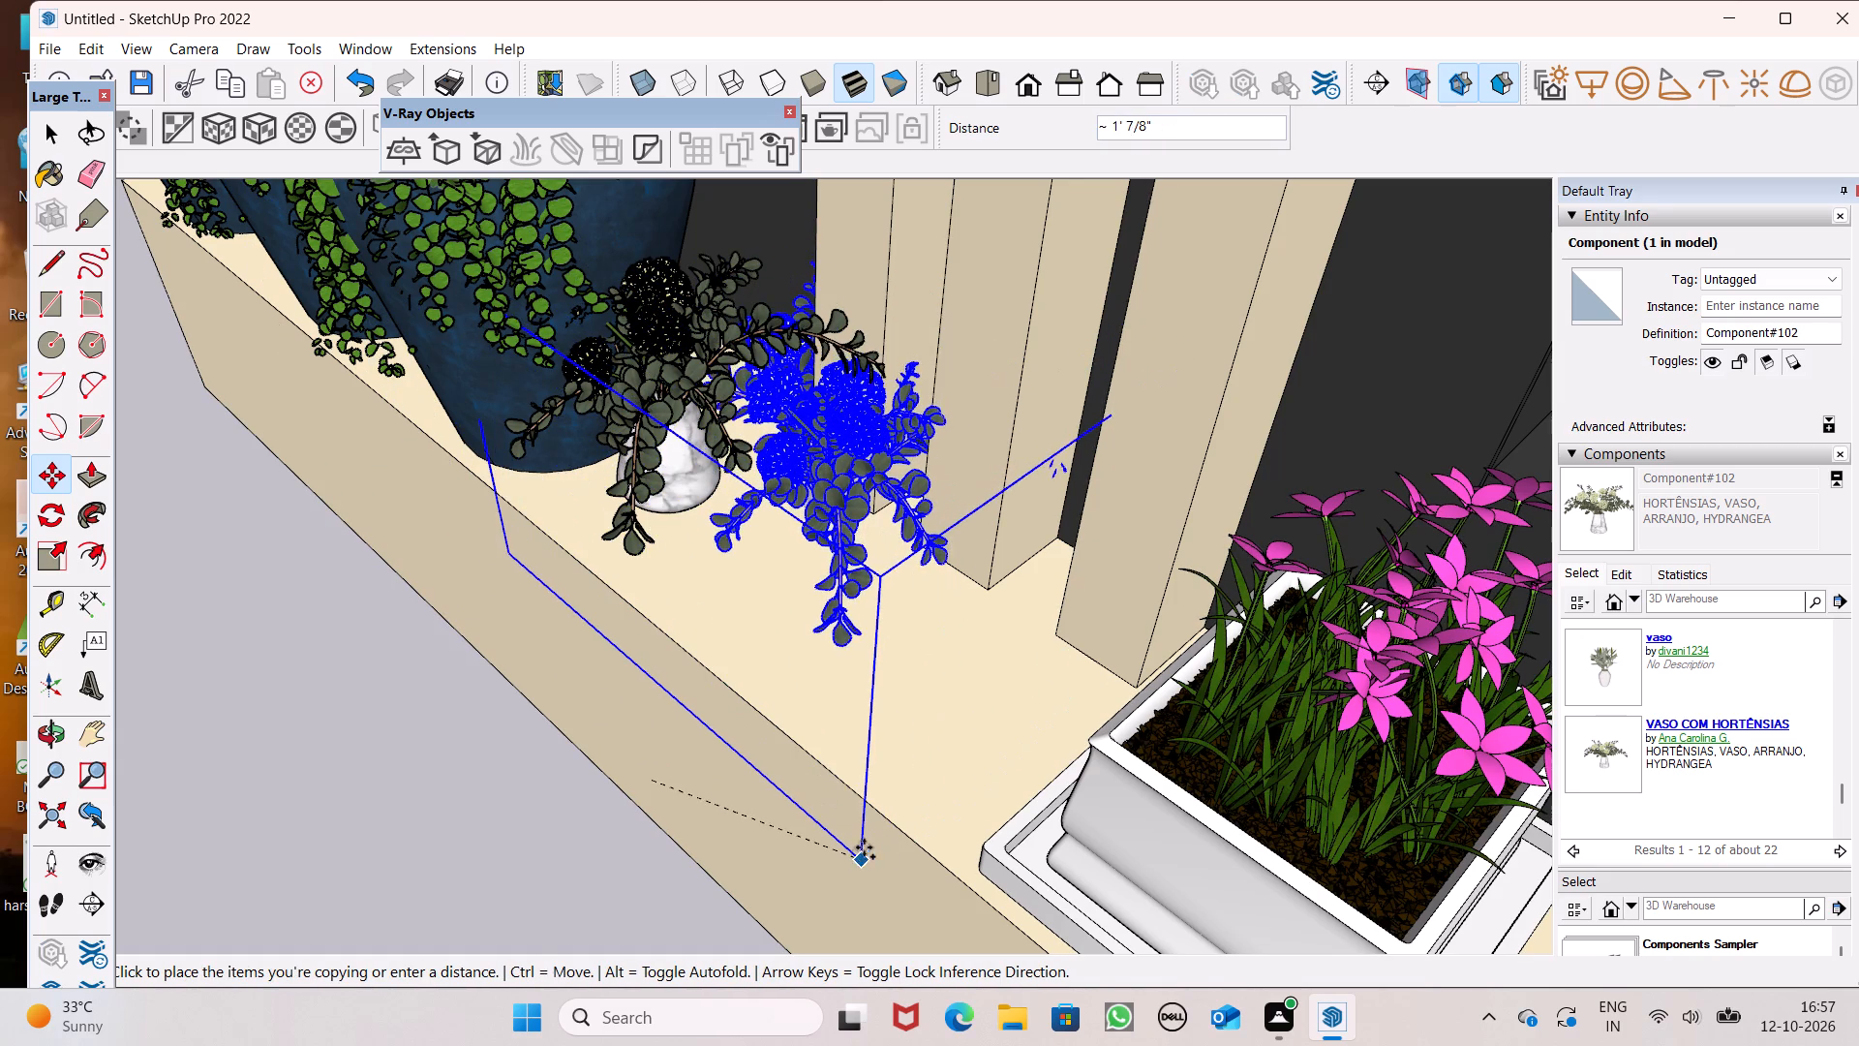
drag(864, 847, 874, 791)
Move the copied hydrangea vase 3" along the ledge towards the original vase.
middle_drag(899, 811, 939, 641)
scroll(955, 709, up, 6)
drag(881, 707, 883, 718)
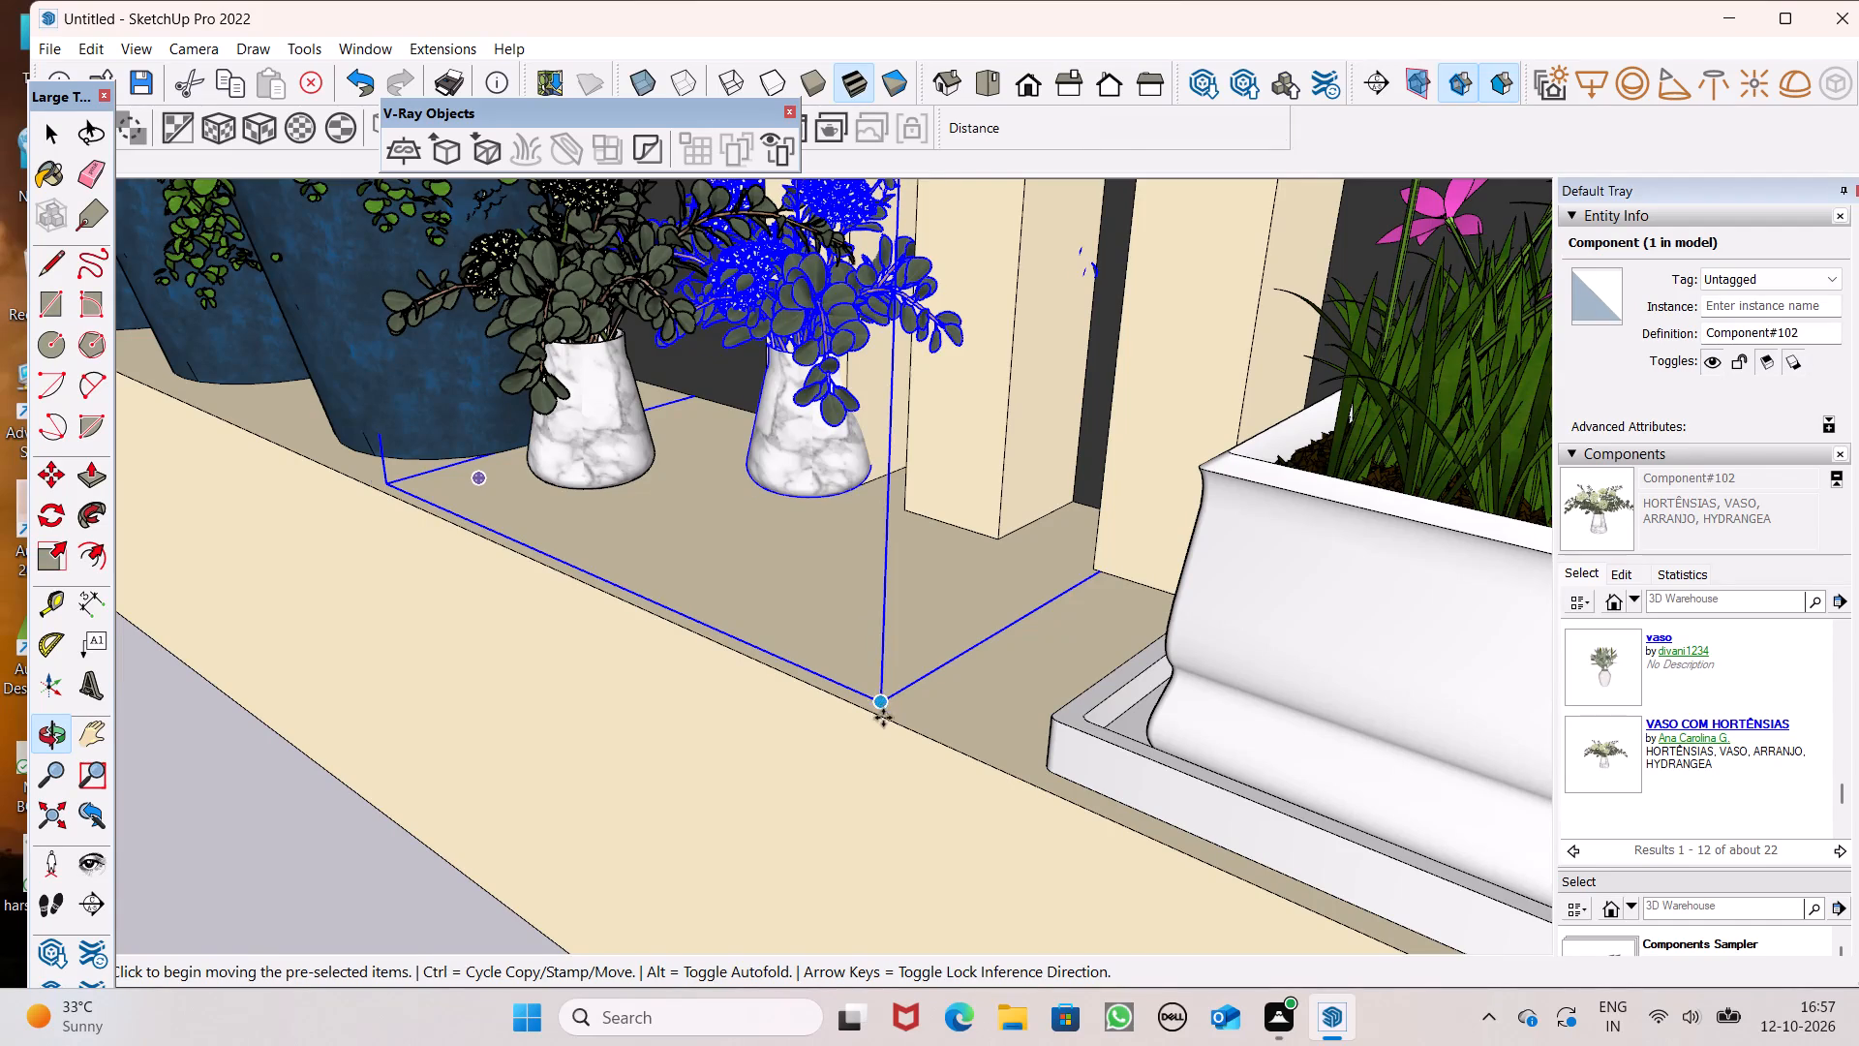
drag(883, 718, 800, 723)
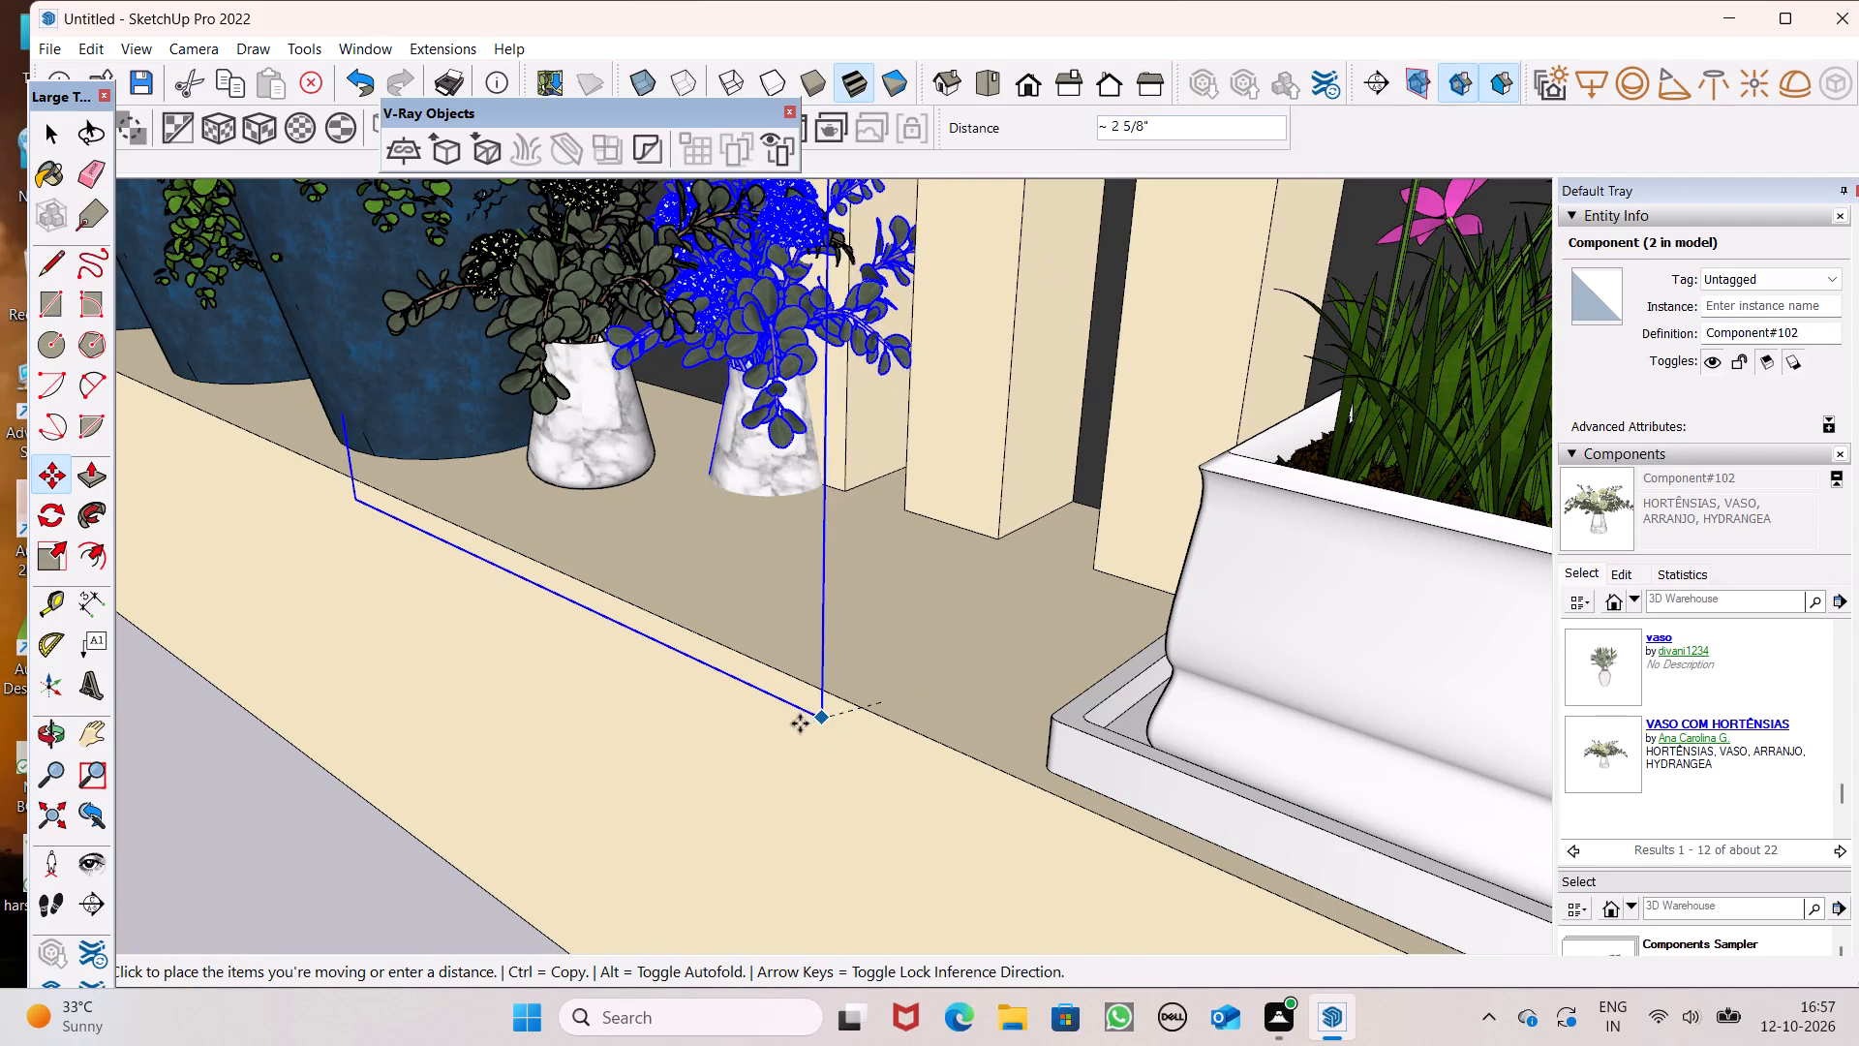
drag(800, 723, 825, 662)
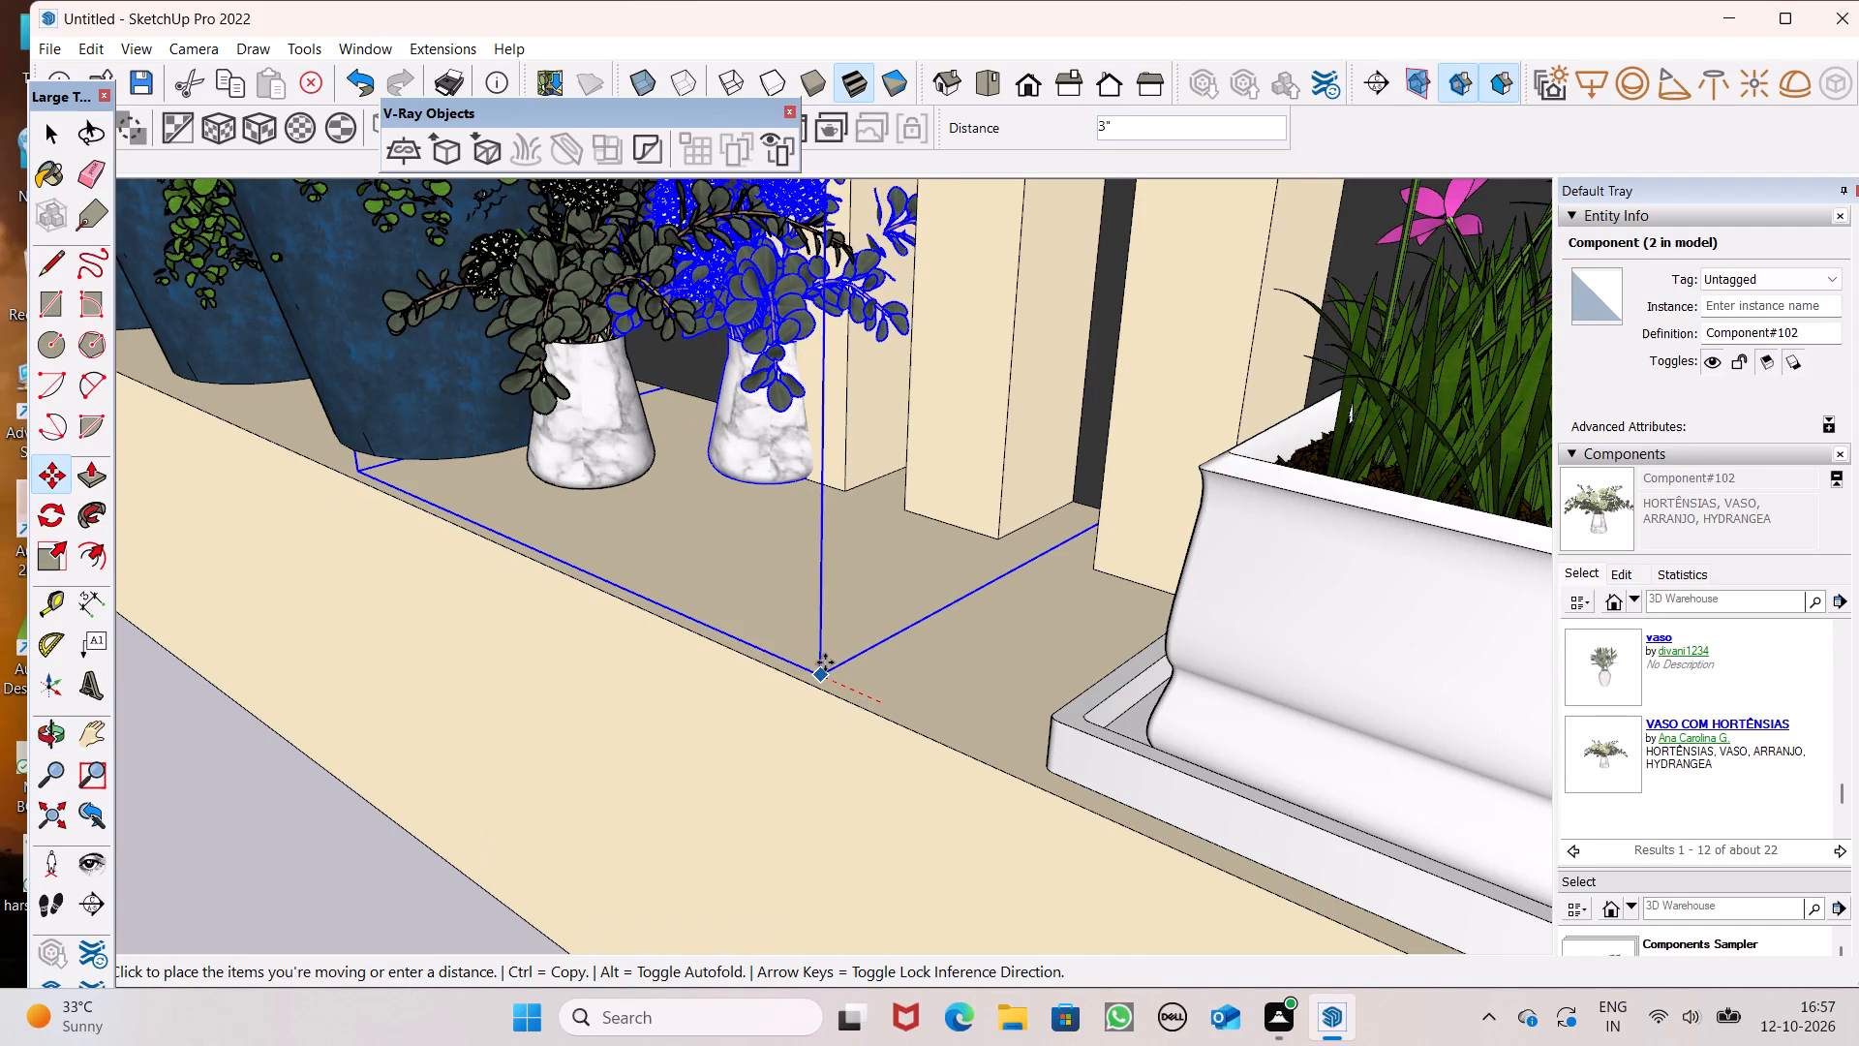
Fine-tune the copied vase's position along the ledge's front edge, leaving a gap between the two vases.
drag(775, 654, 766, 661)
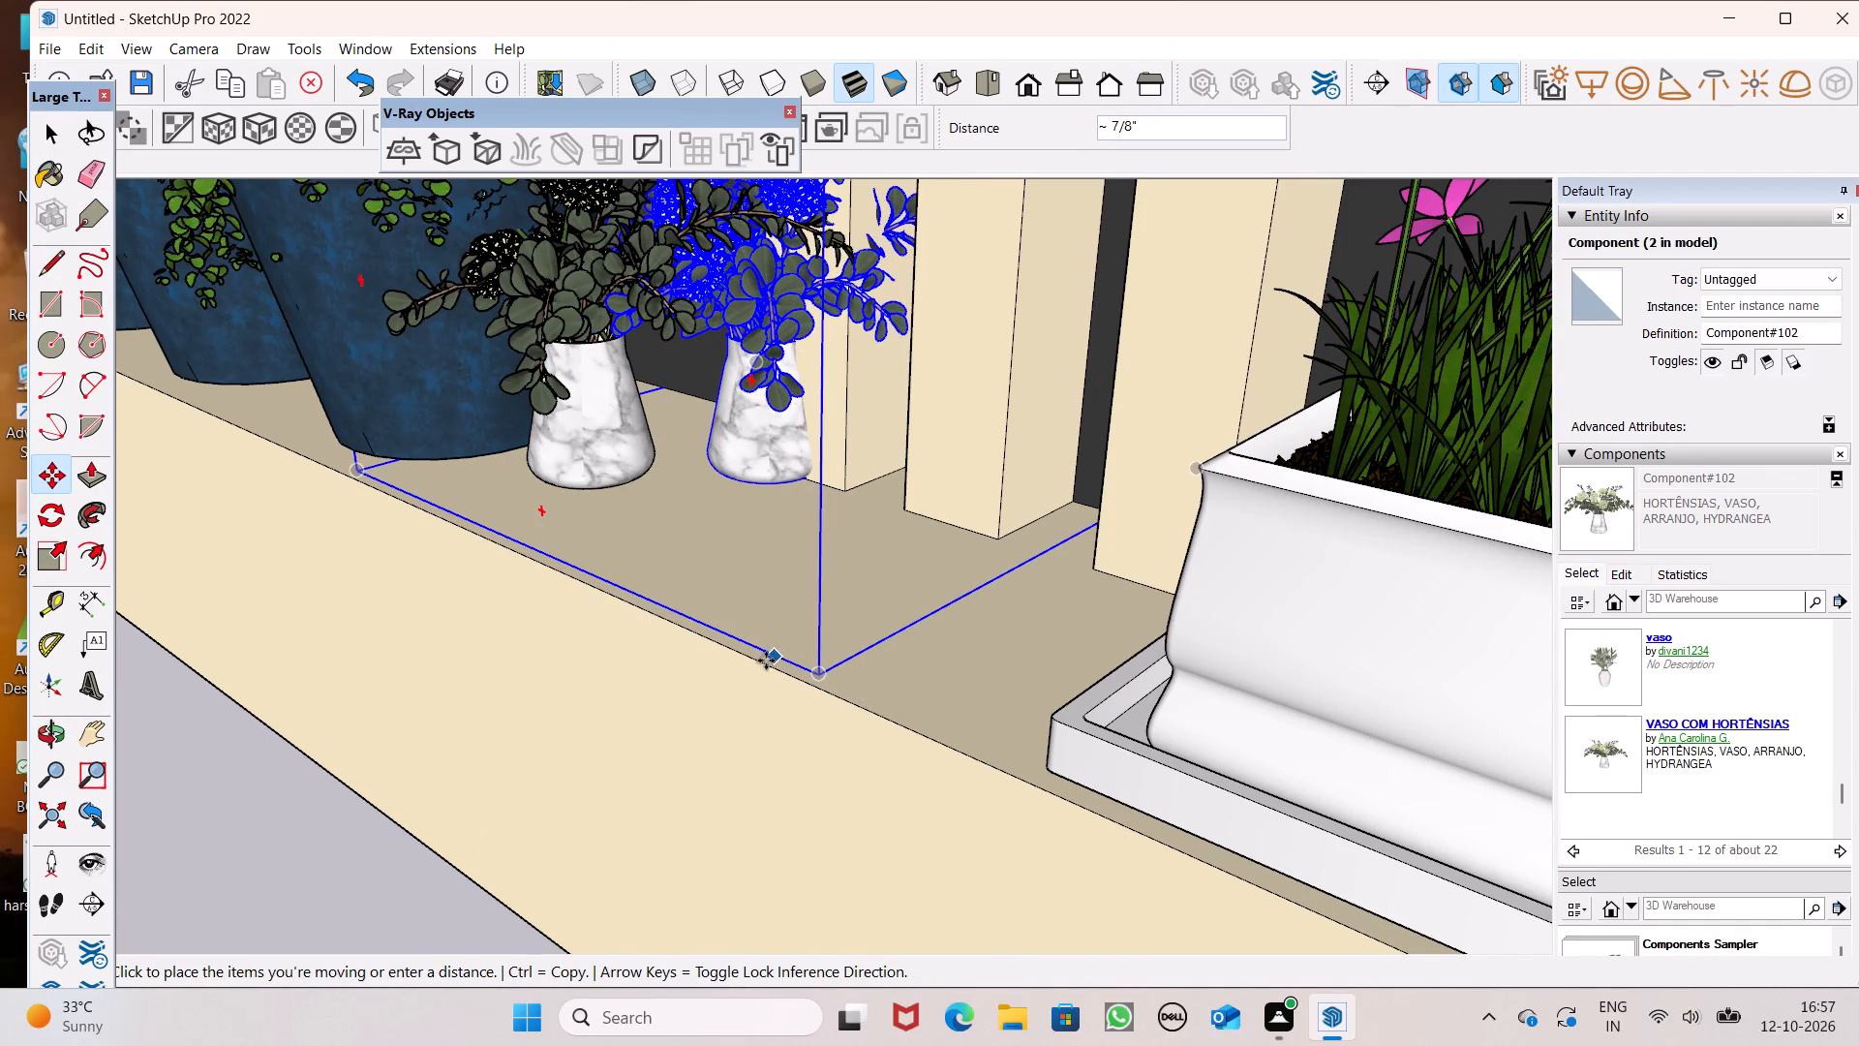
drag(766, 661, 738, 729)
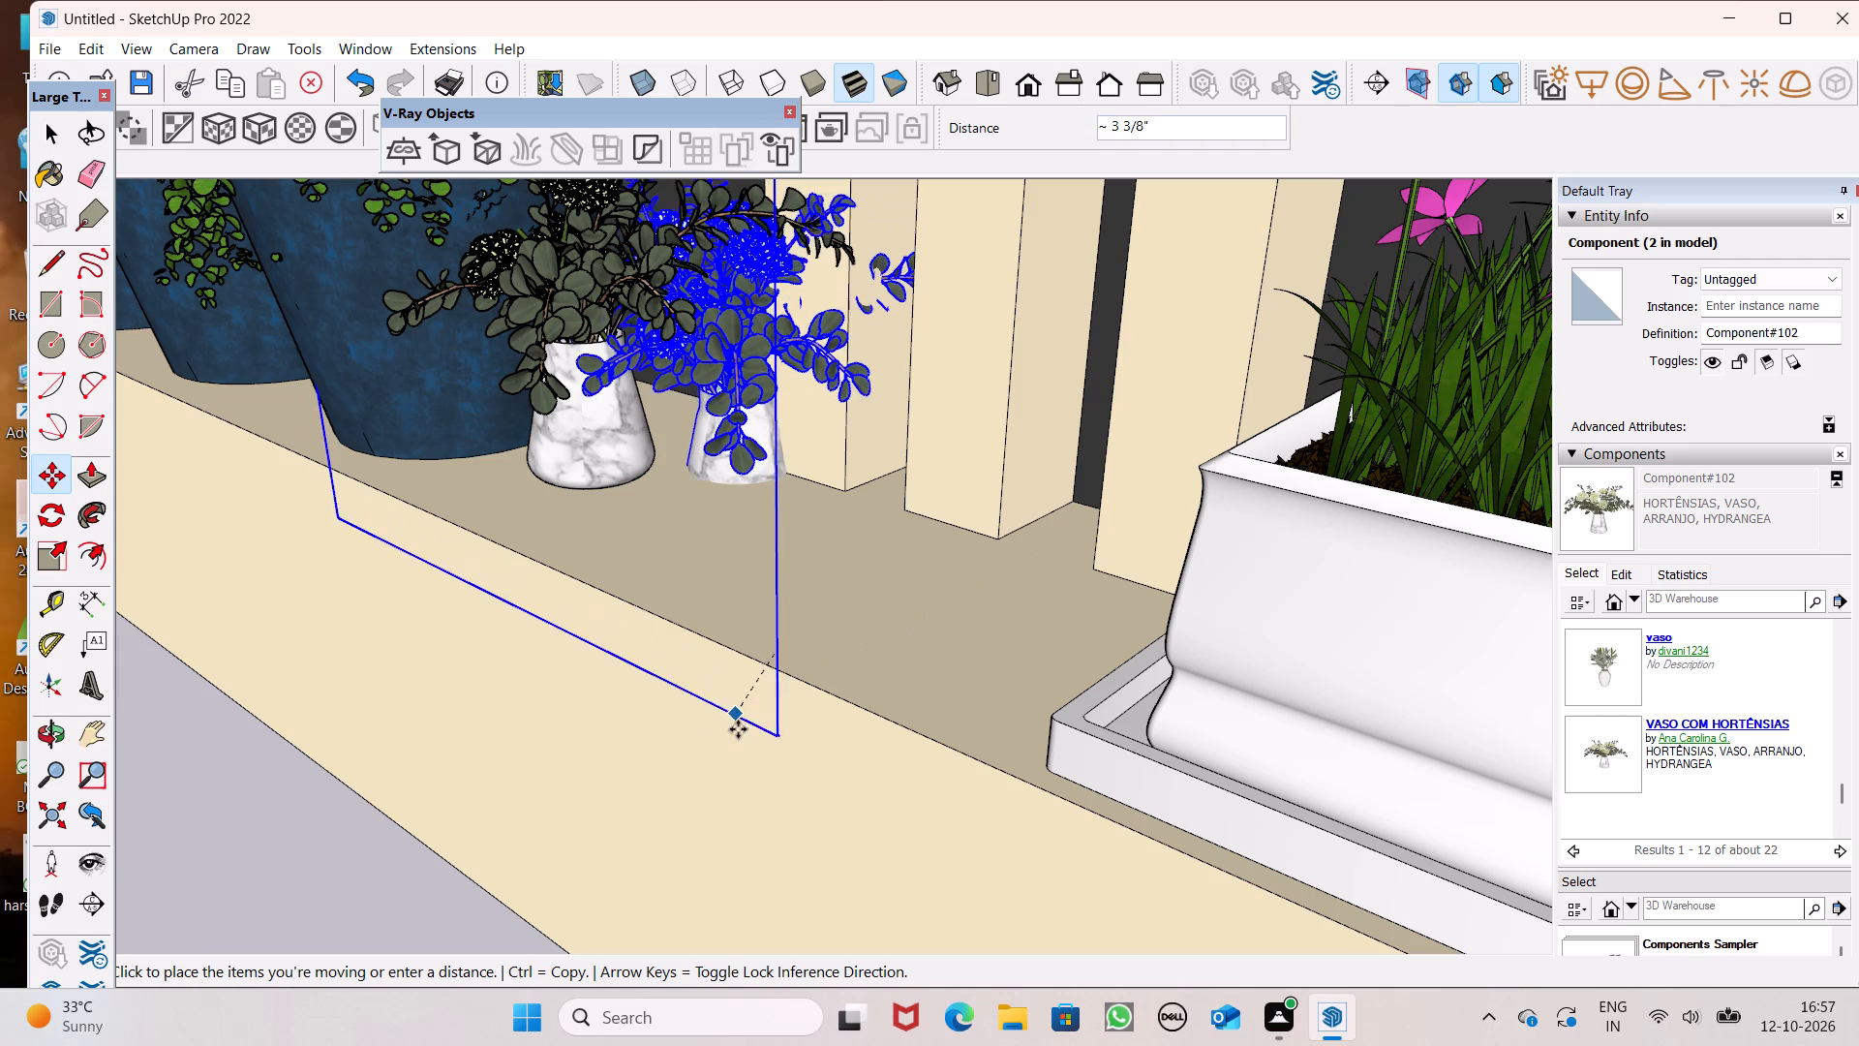
drag(738, 729, 826, 690)
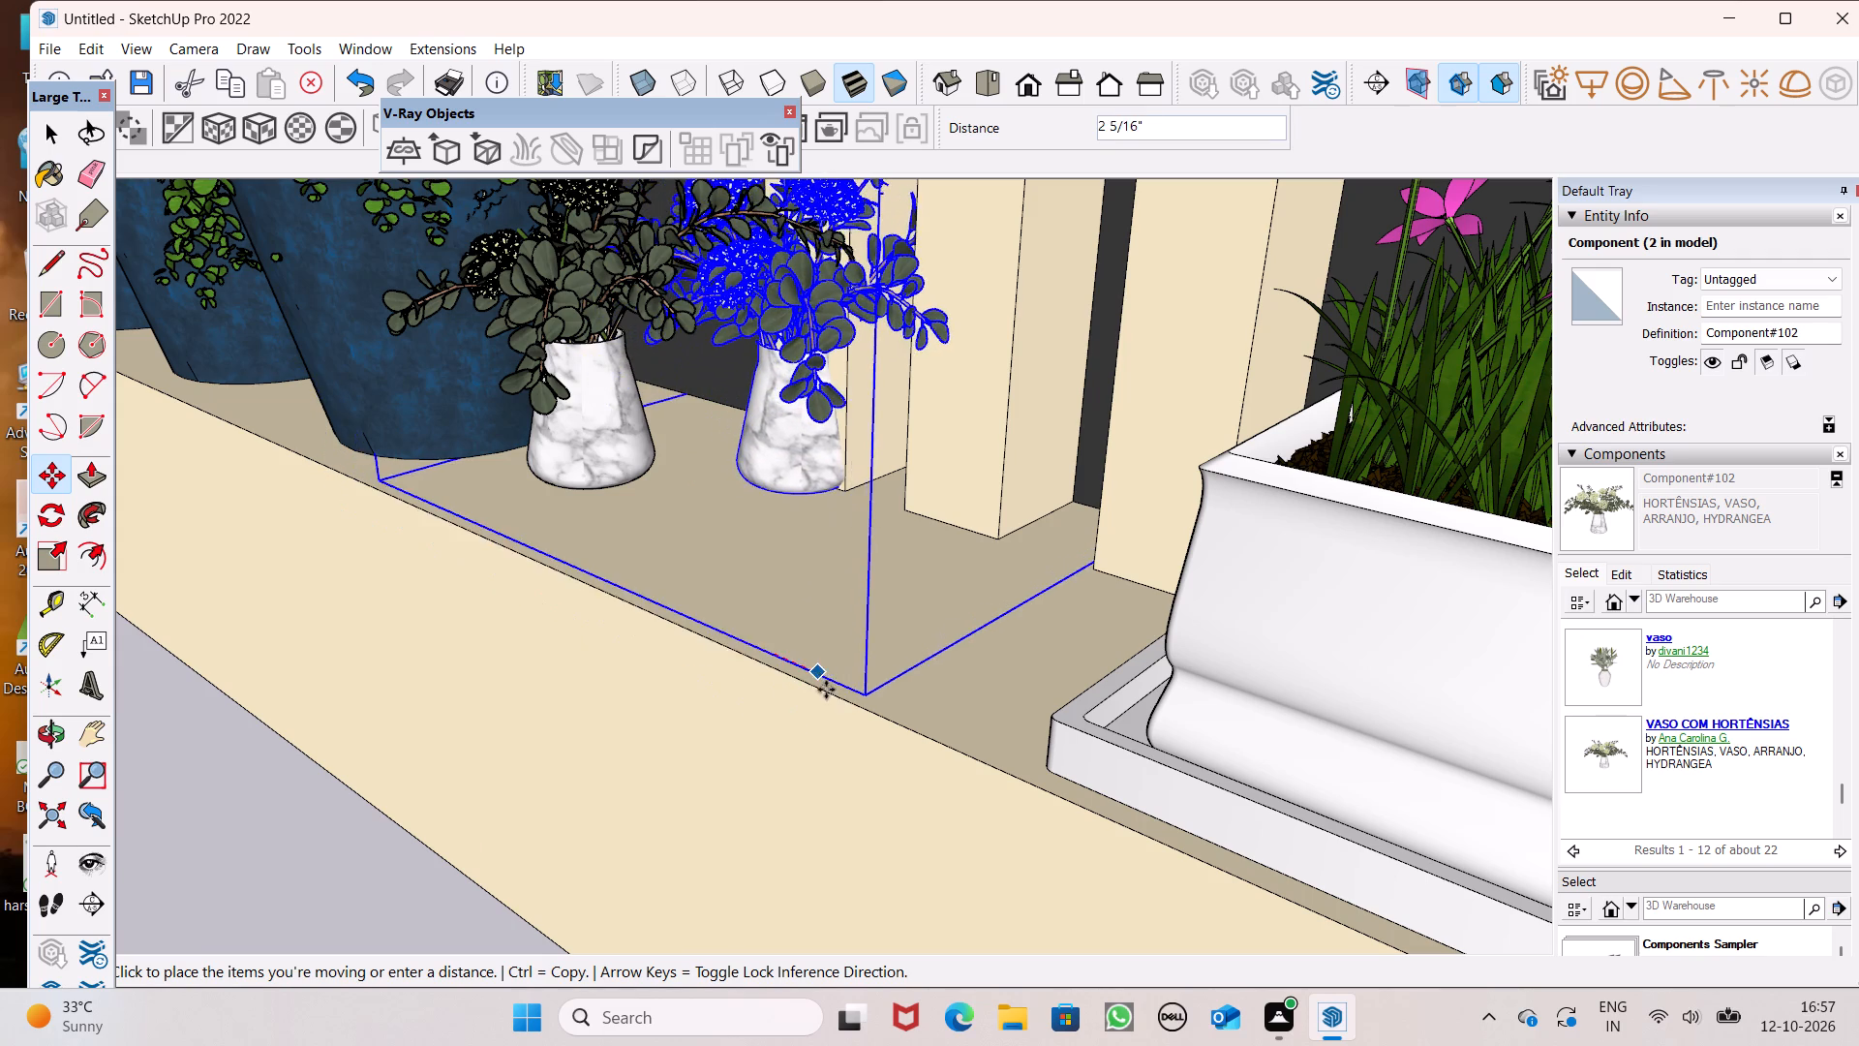
drag(826, 690, 829, 714)
scroll(876, 806, up, 7)
drag(874, 728, 869, 642)
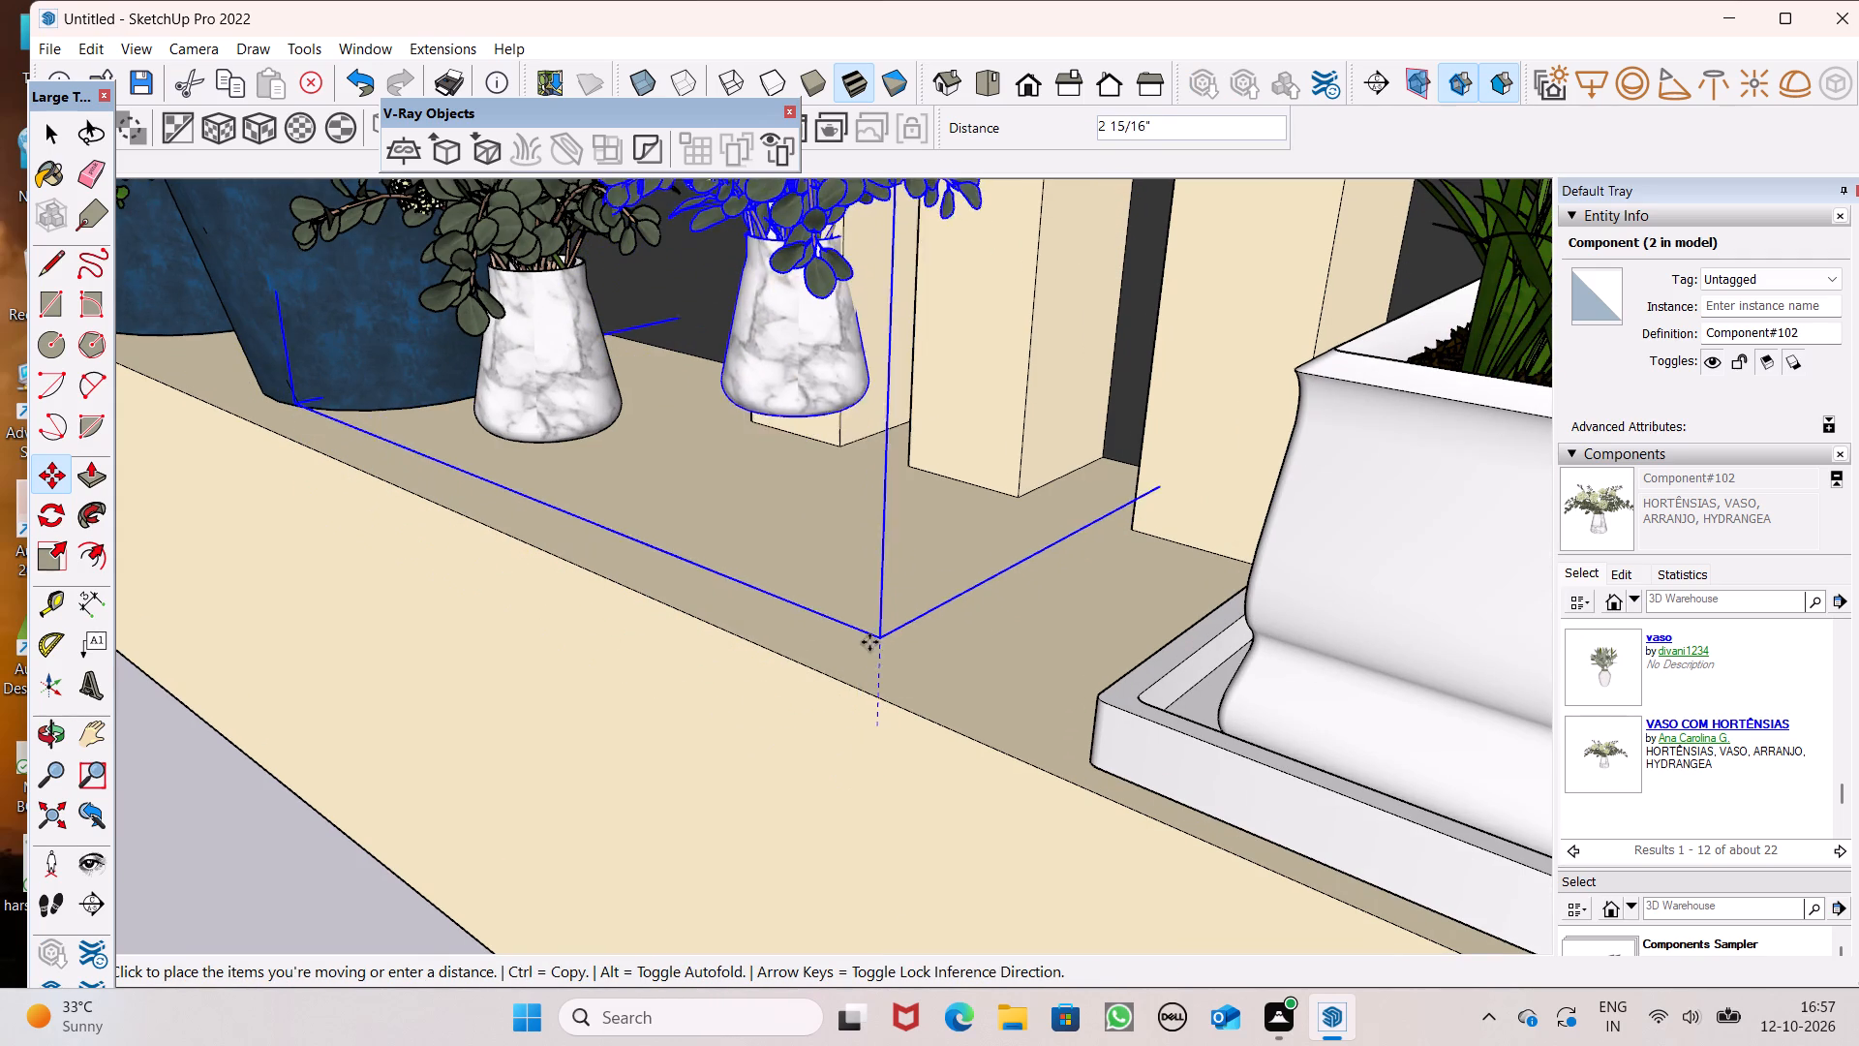
drag(869, 642, 837, 666)
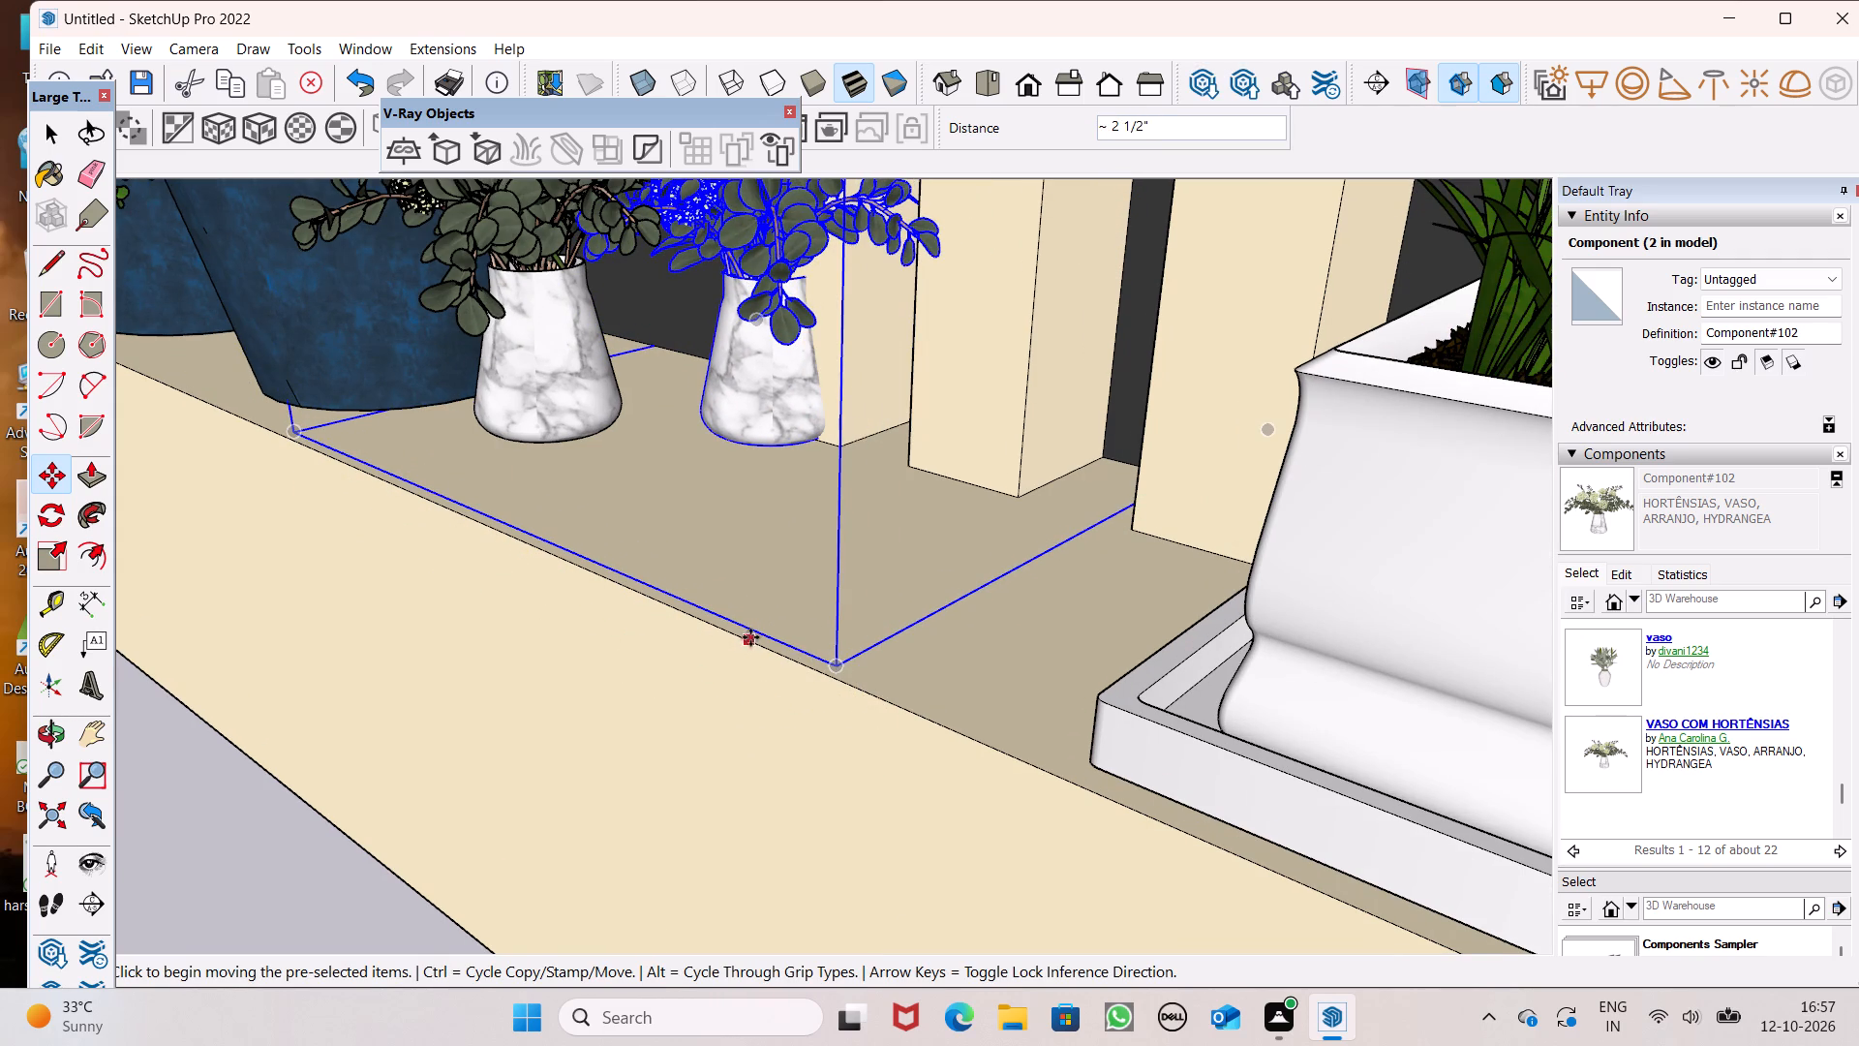
drag(756, 632, 660, 661)
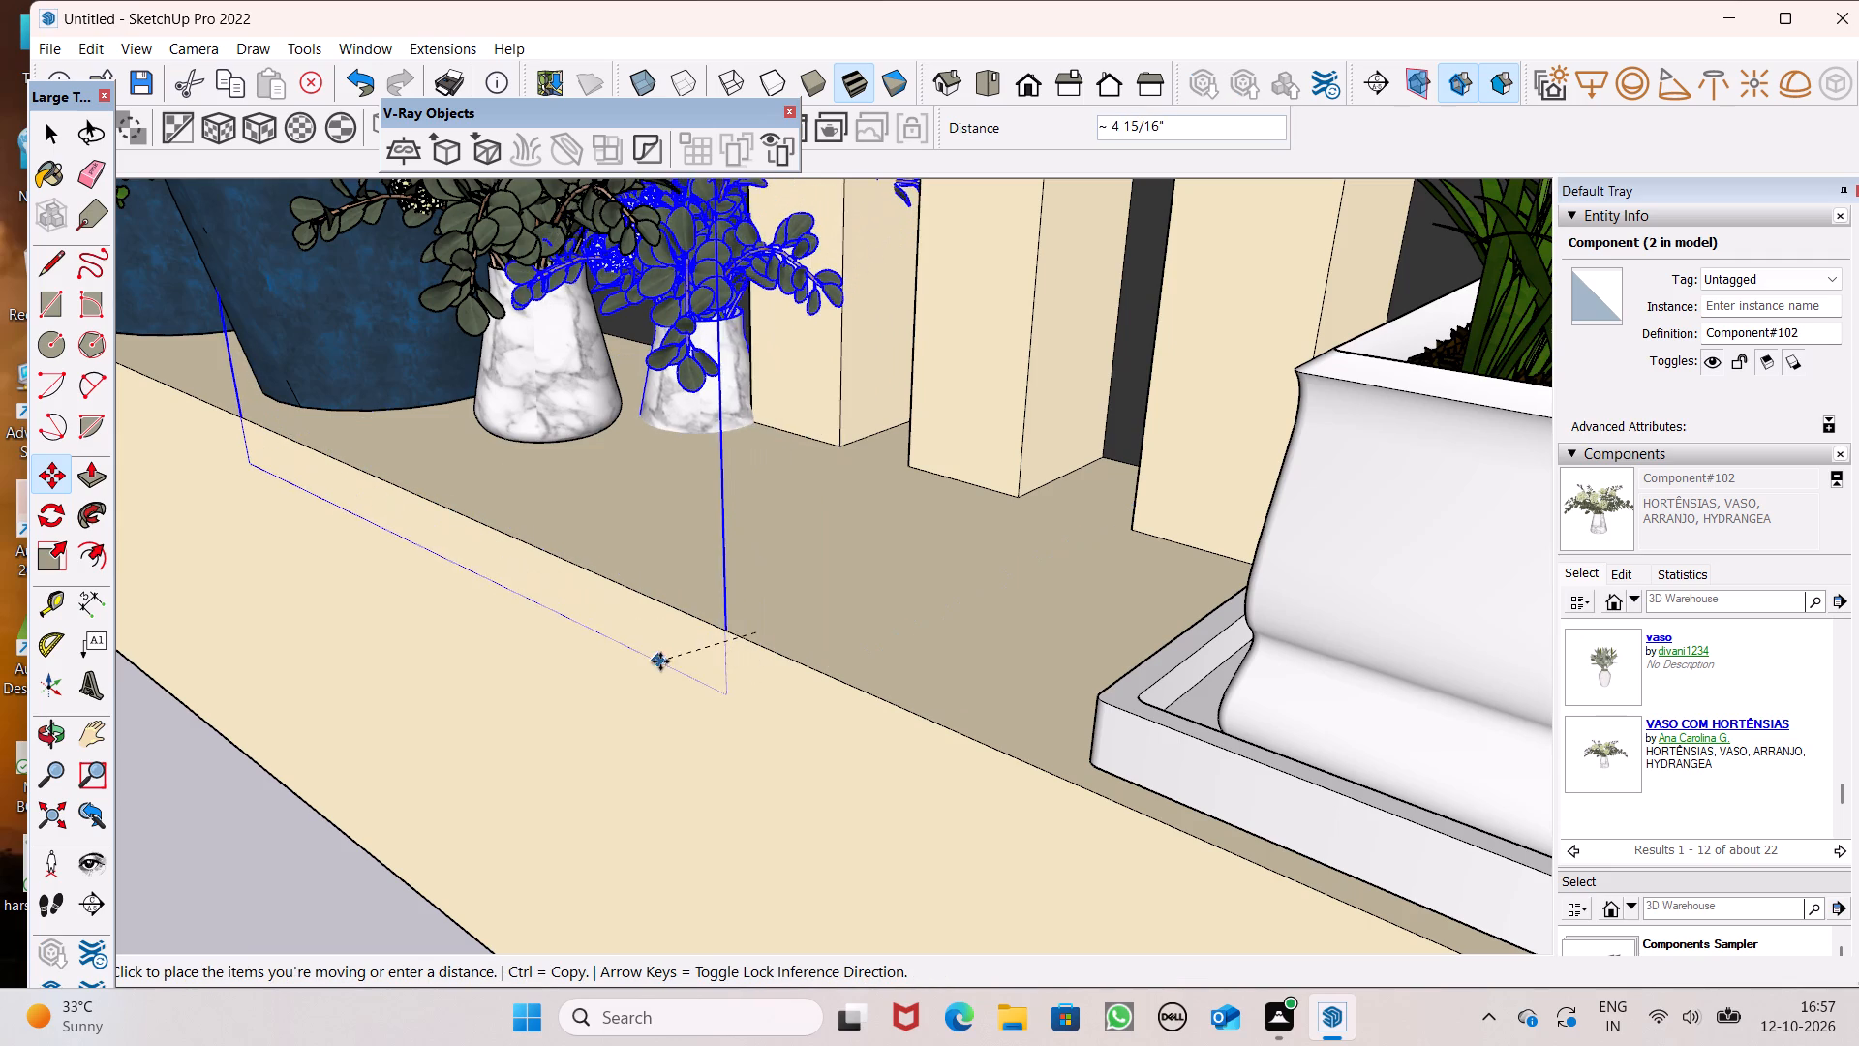
drag(660, 661, 461, 587)
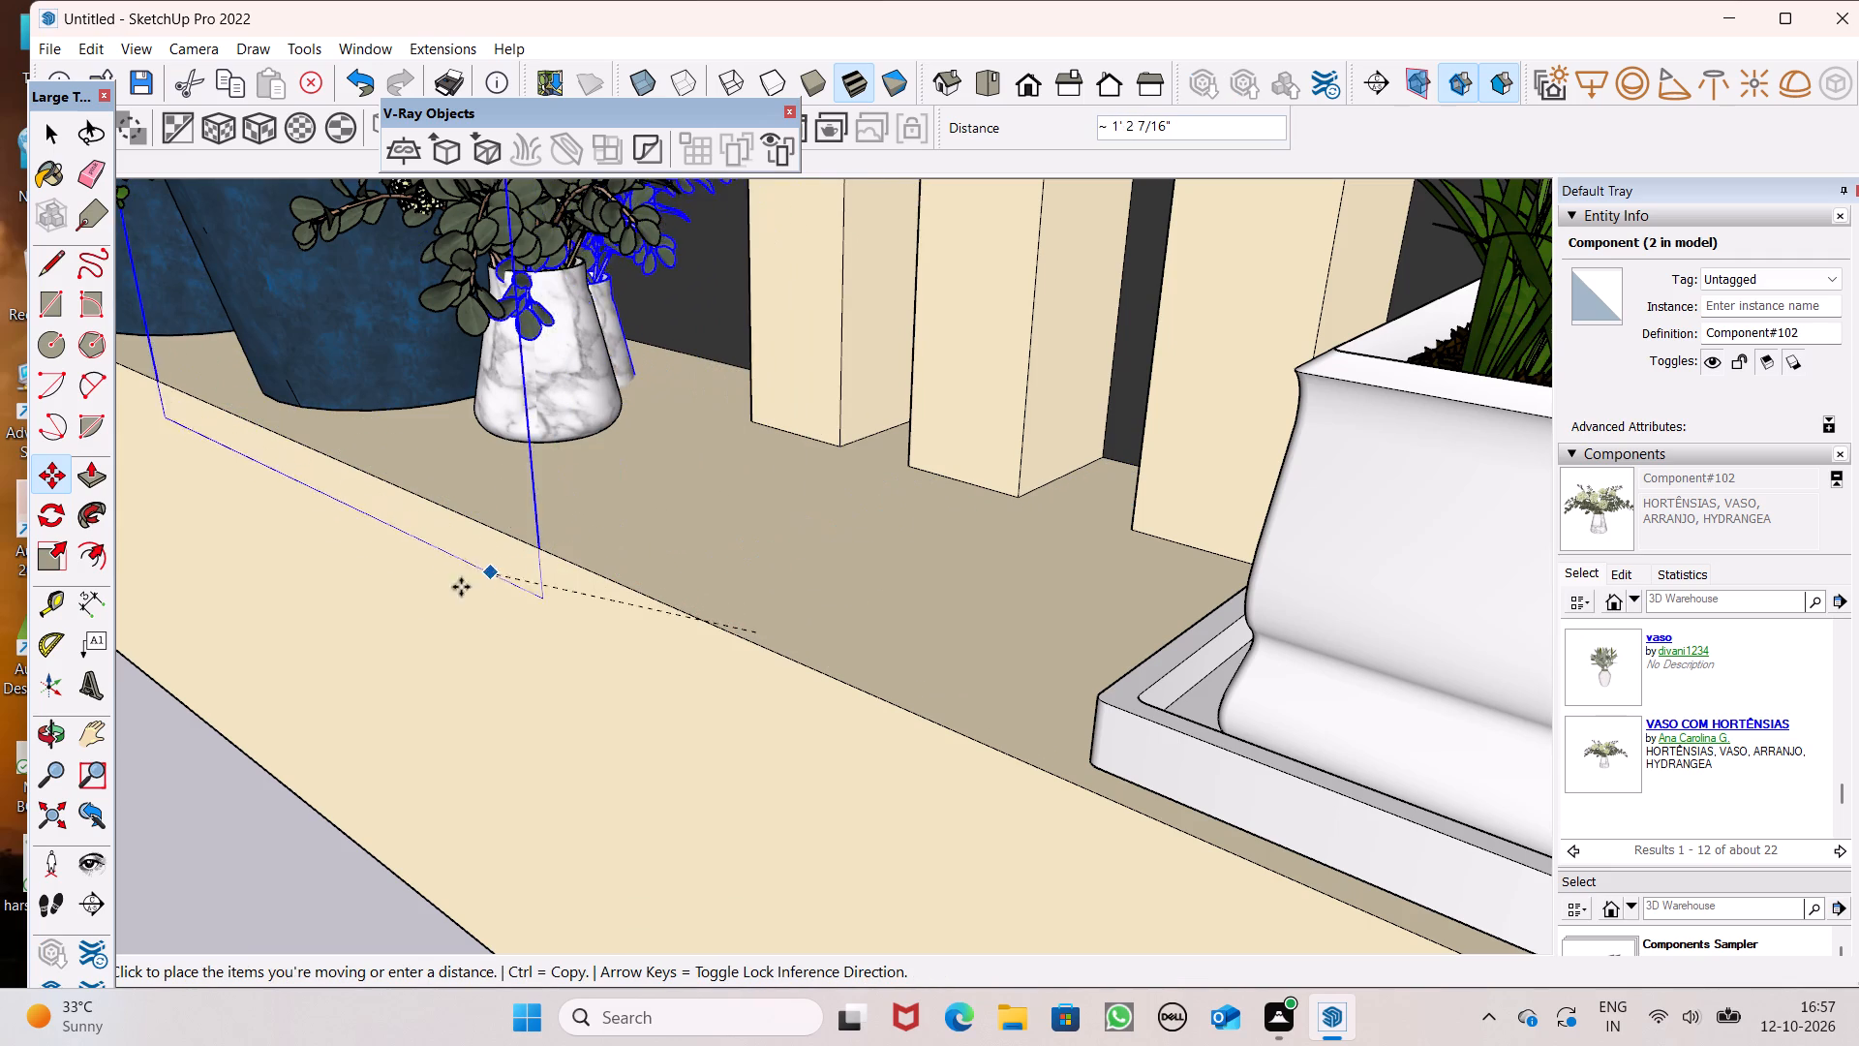
drag(461, 587, 815, 653)
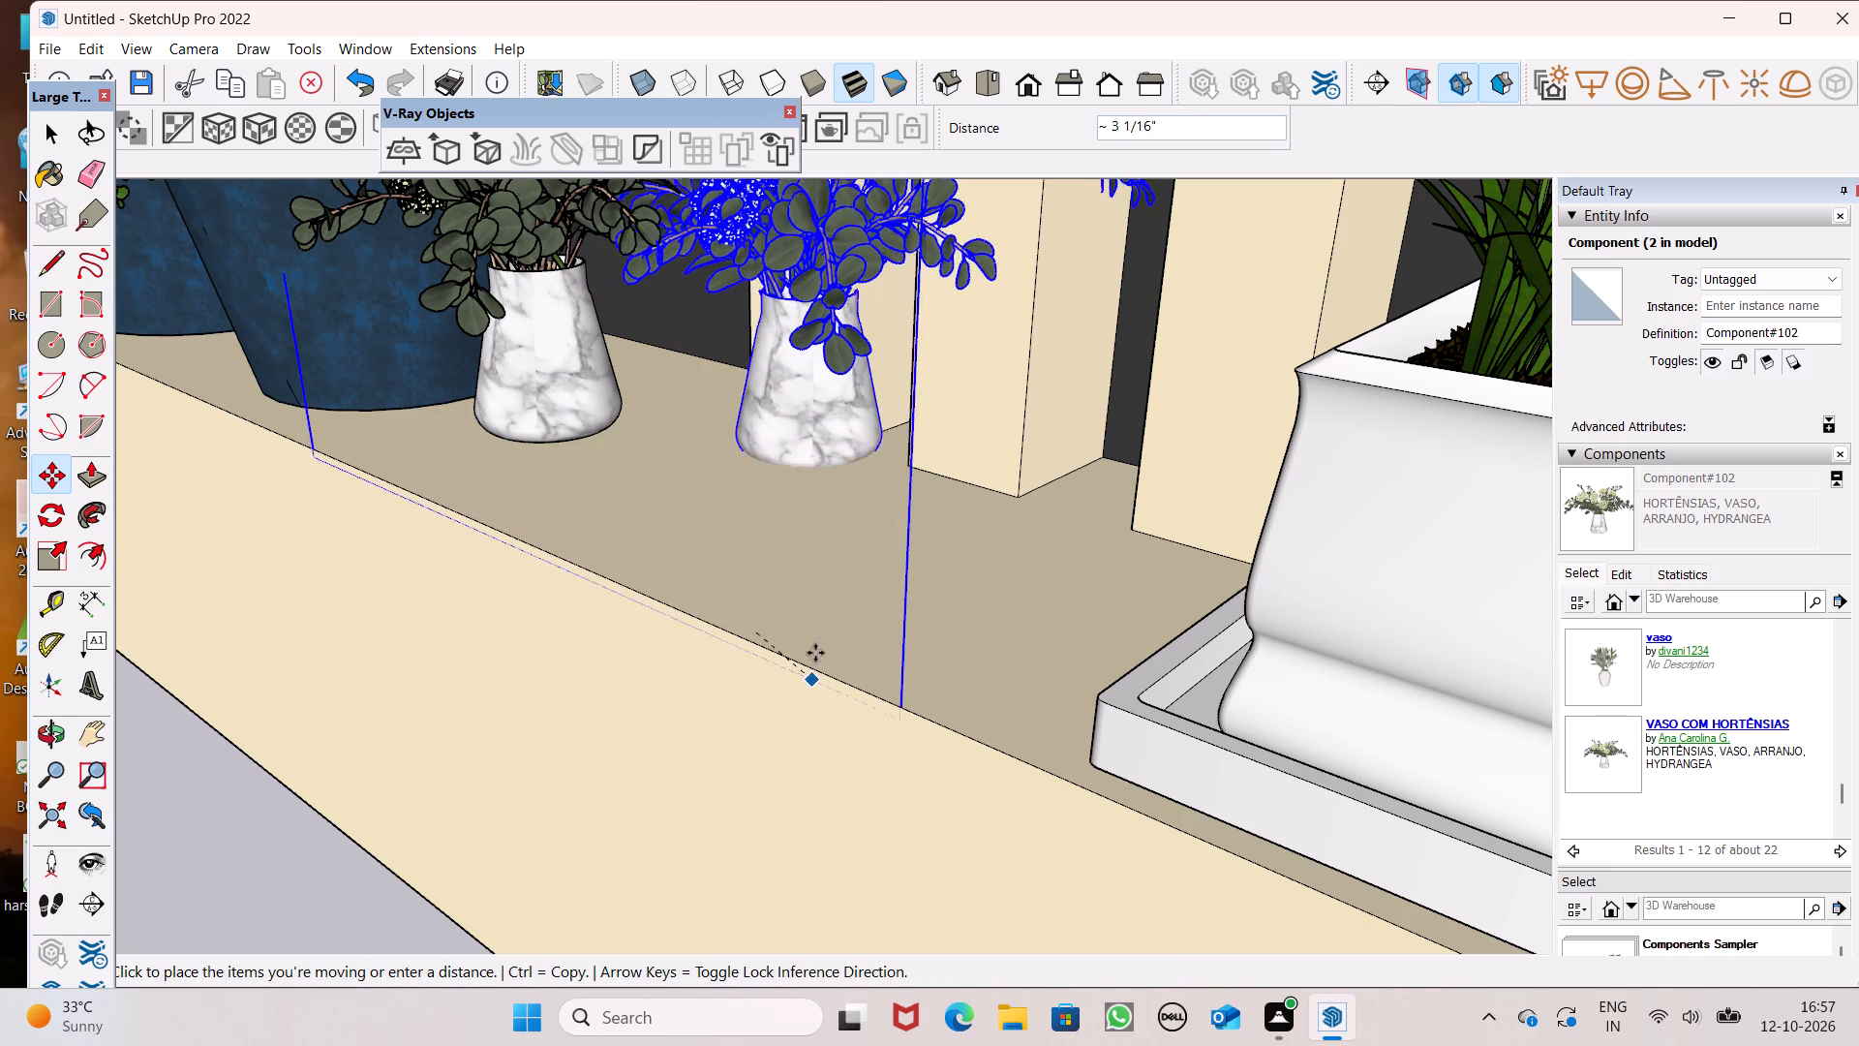
drag(815, 653, 815, 638)
Bring the copied hydrangea vase about 2 5/16" forward on the ledge, in line with the original vase.
middle_drag(871, 794, 1001, 752)
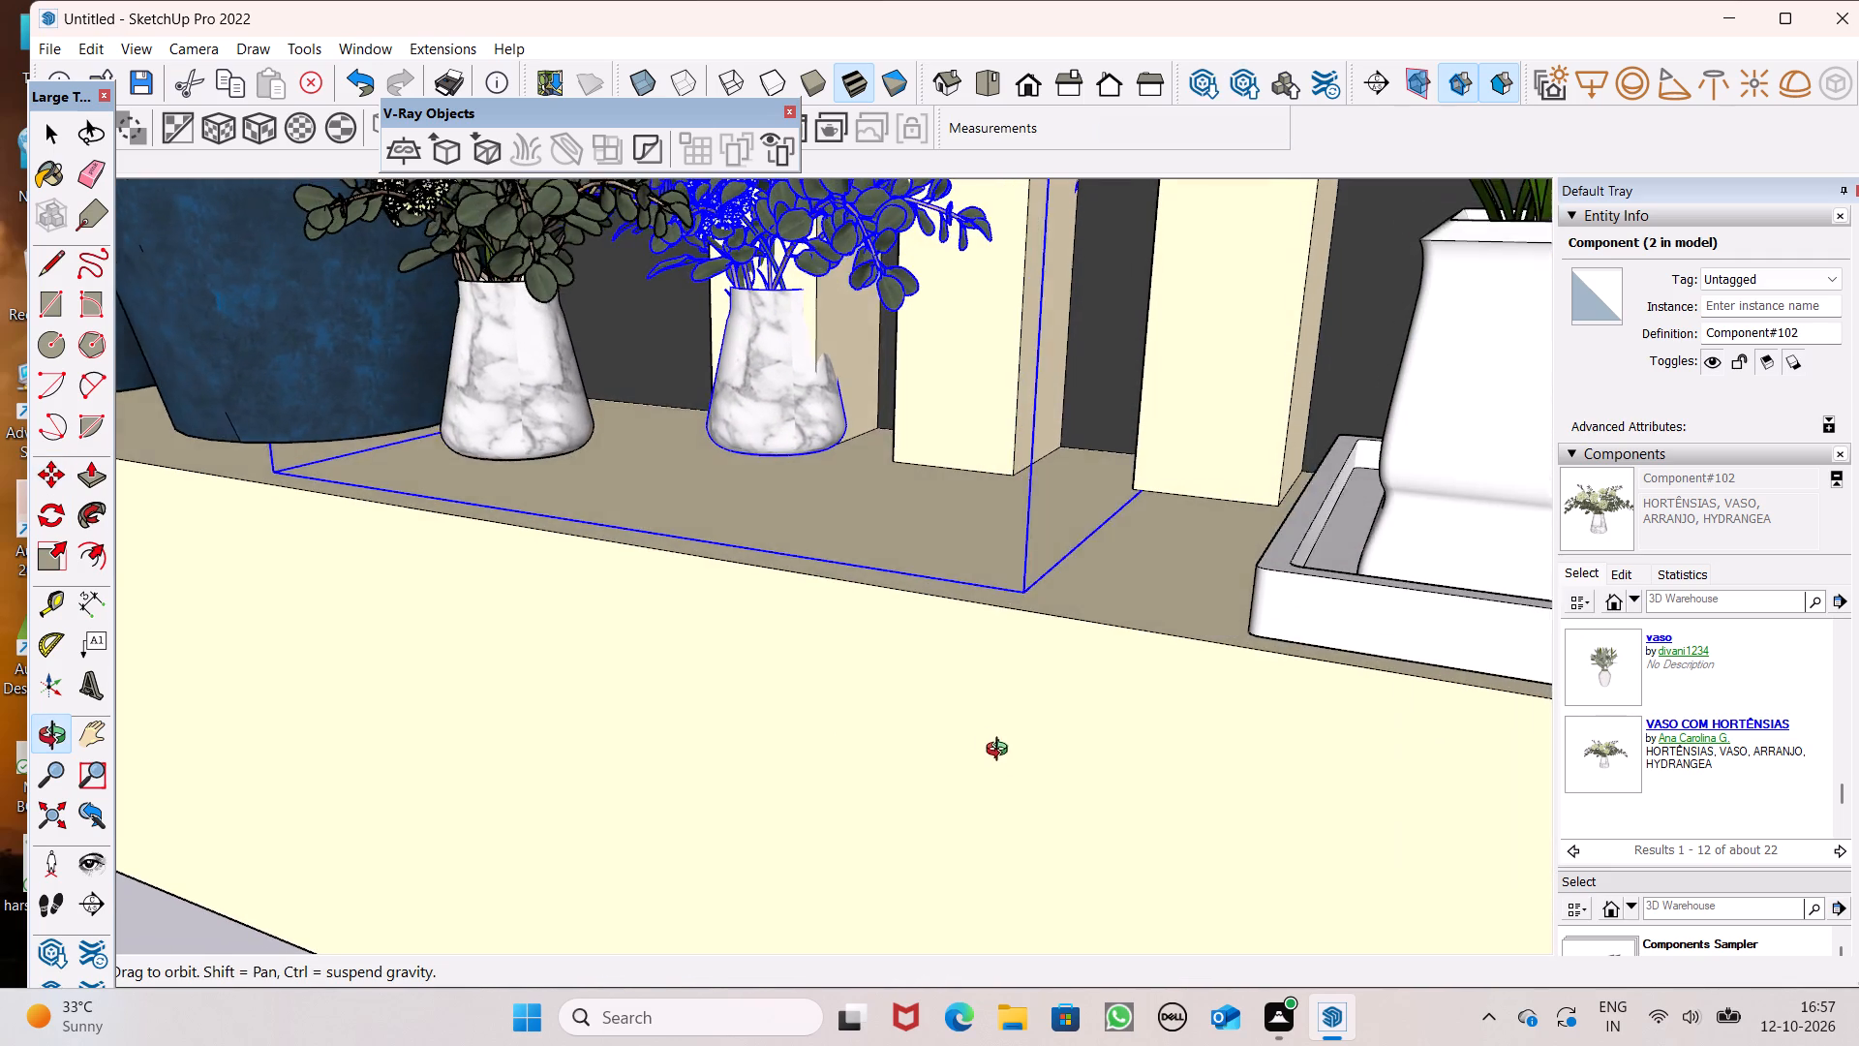
middle_drag(1001, 752, 1004, 757)
drag(966, 591, 947, 622)
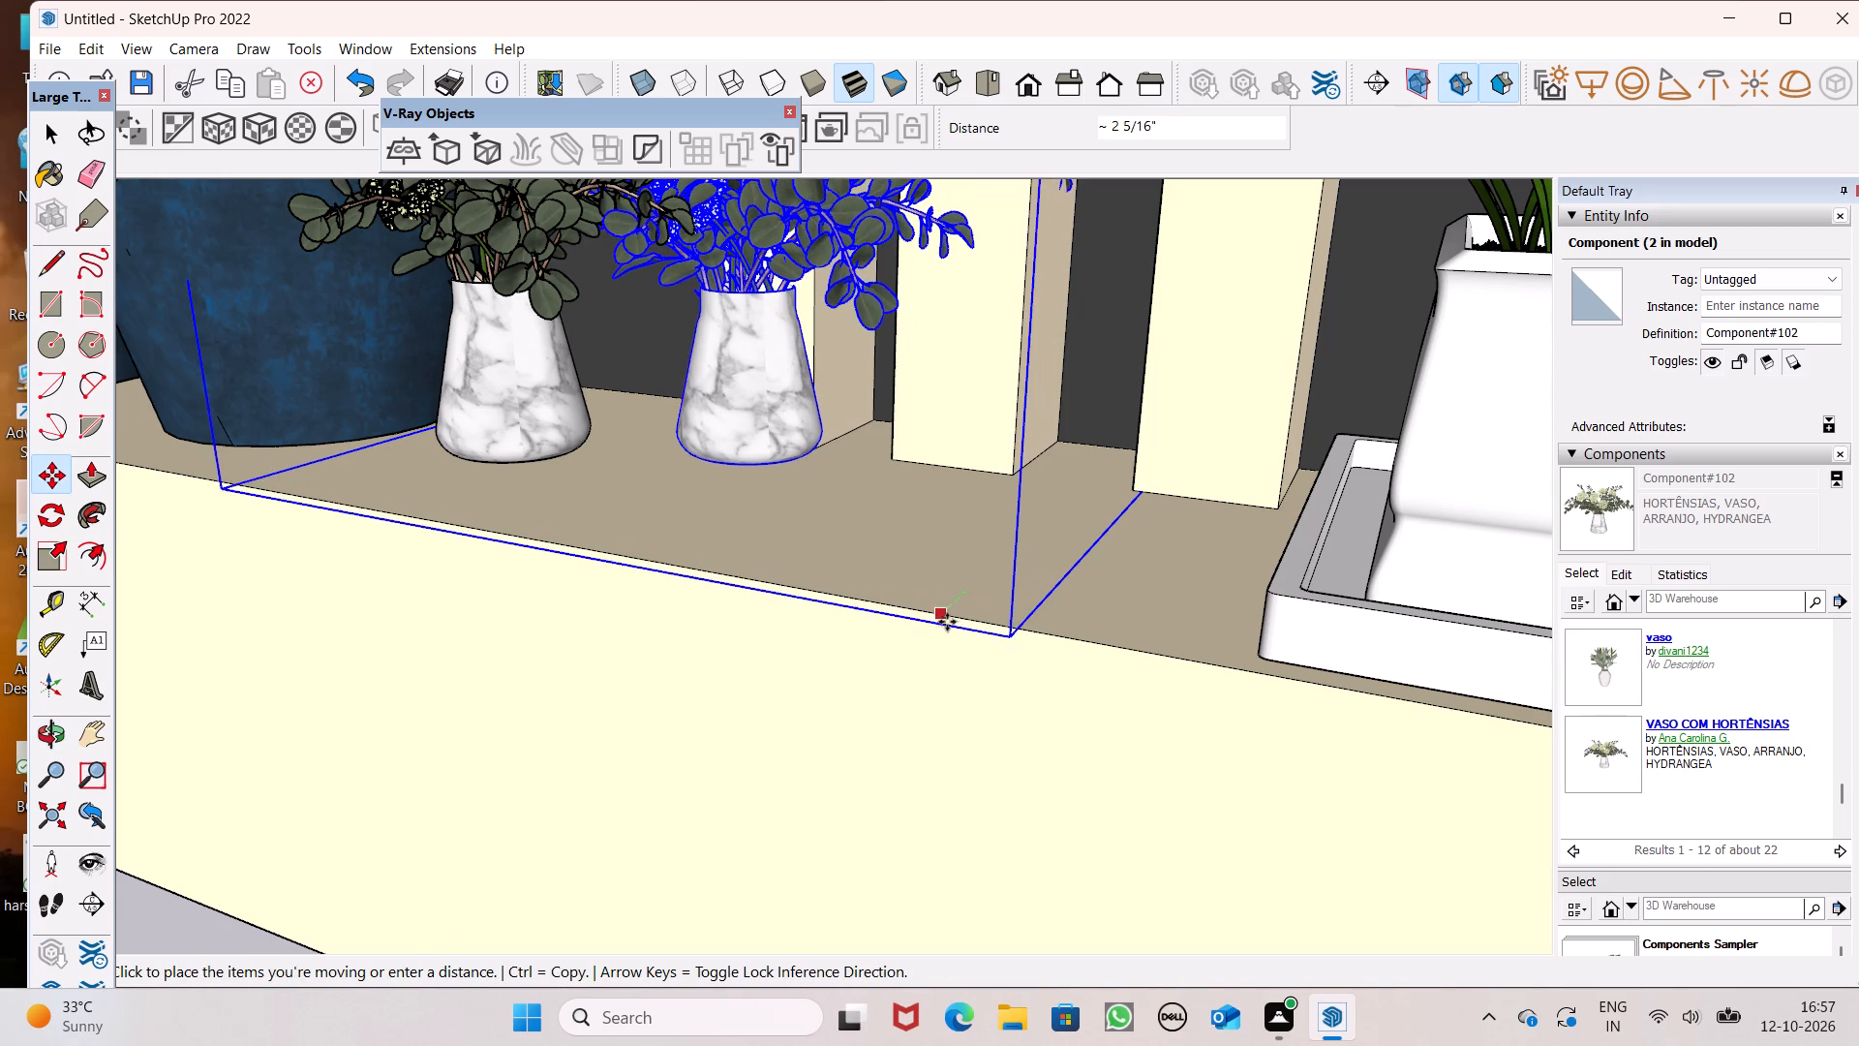
drag(947, 622, 920, 612)
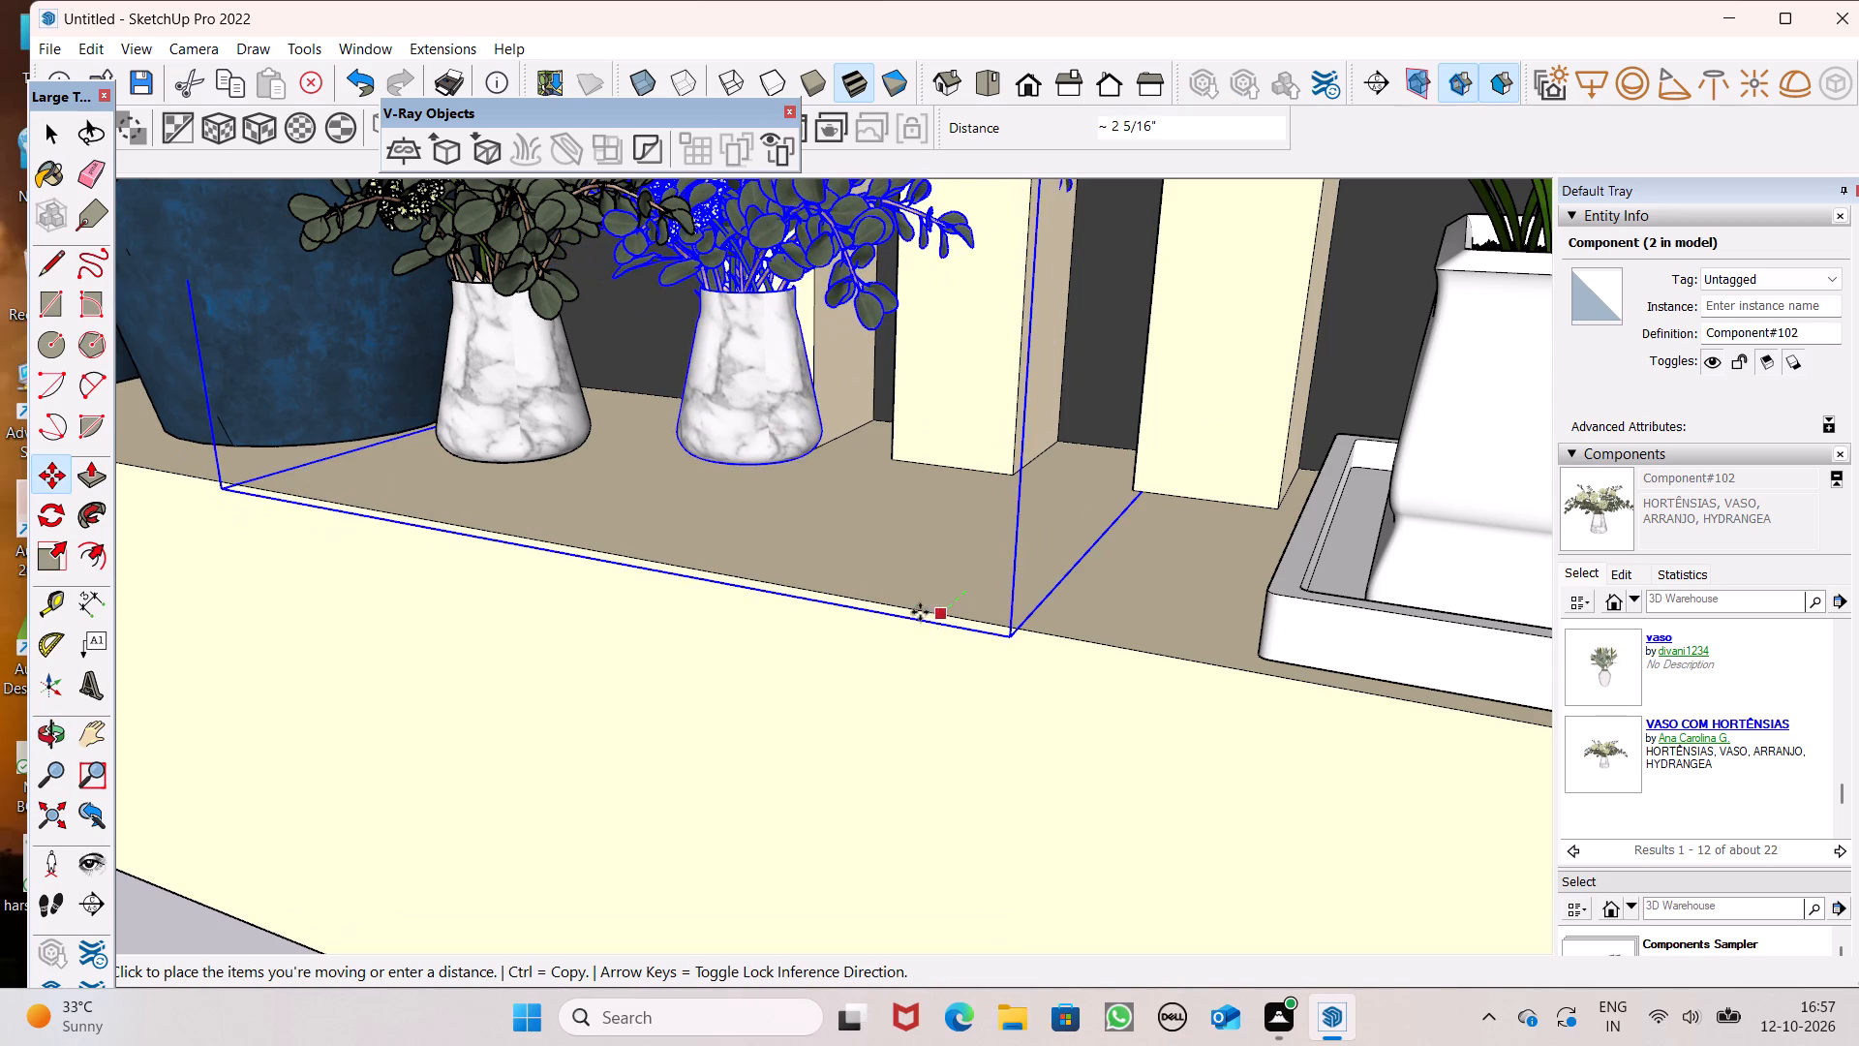
Bring the copied hydrangea vase forward on the ledge by about 6 11/16", in line with the original vase.
drag(920, 612, 892, 672)
Shift the copied hydrangea vase slightly along the ledge, widening the gap from the original vase, and clear the selection.
scroll(892, 674, down, 4)
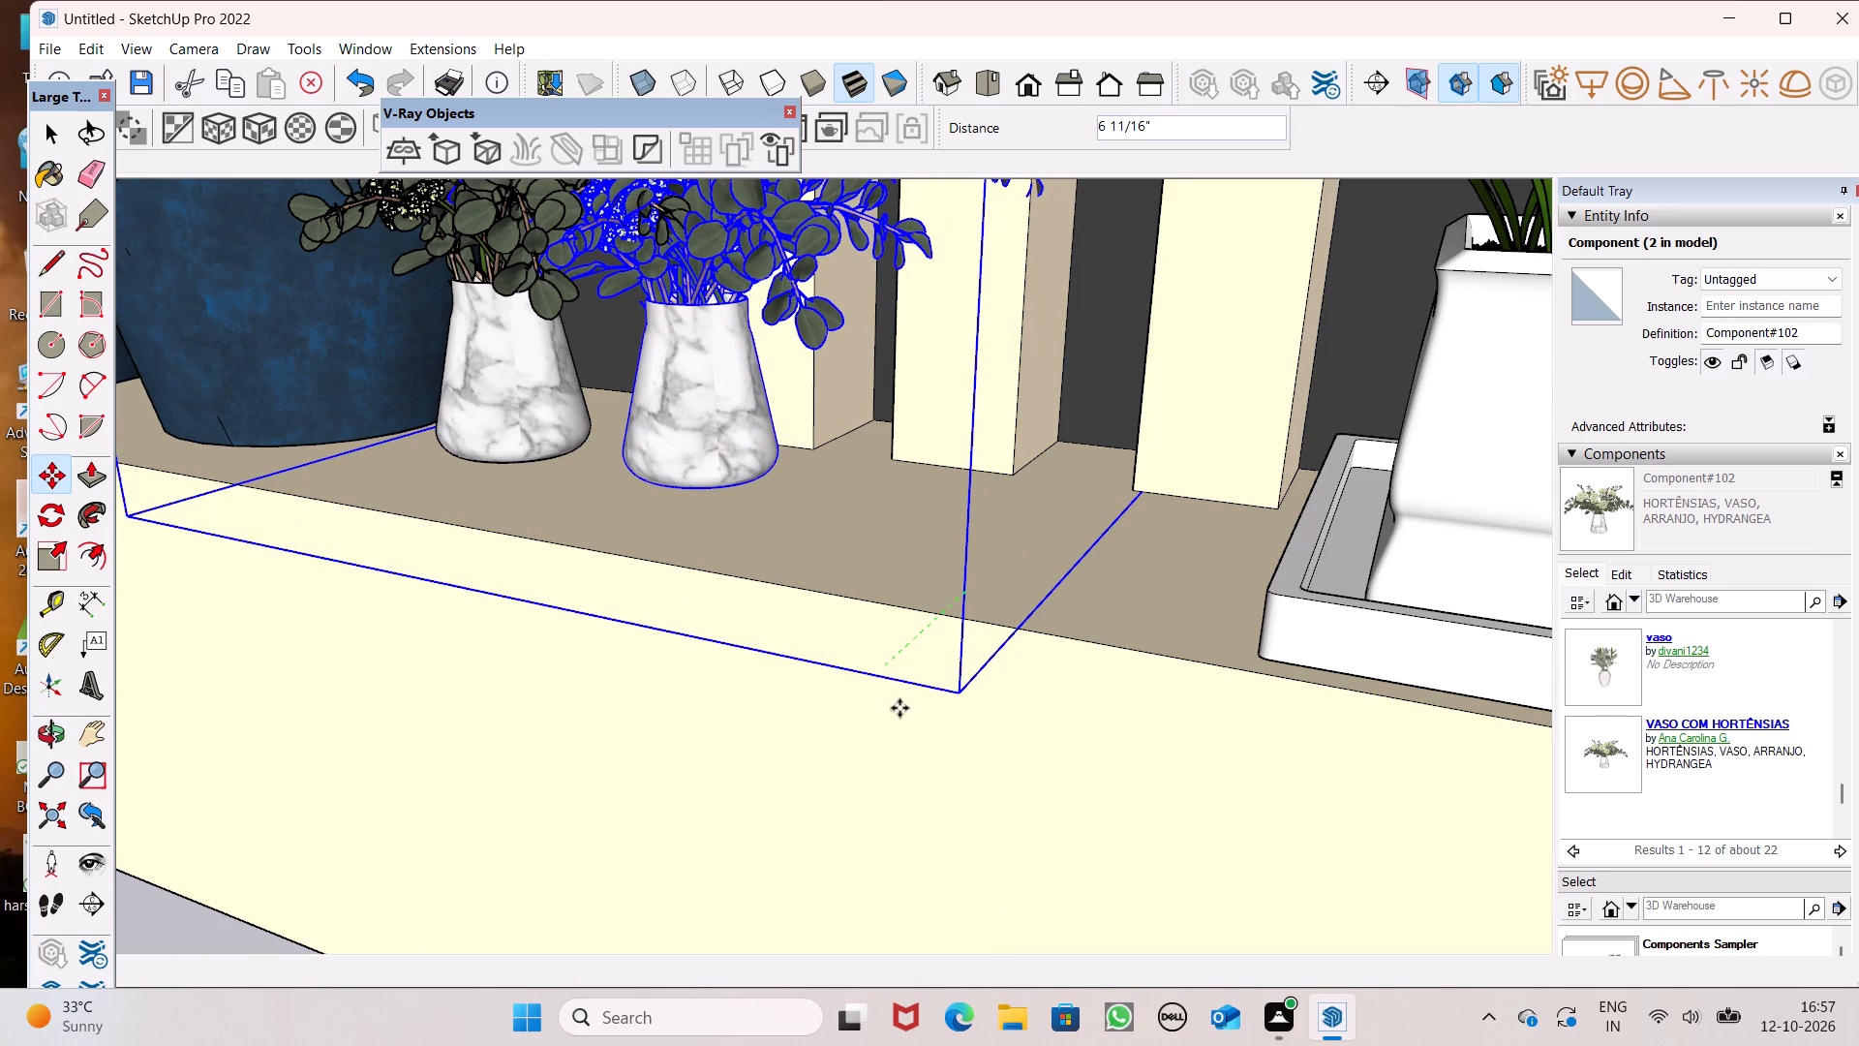
scroll(905, 710, down, 5)
drag(1007, 626, 1013, 634)
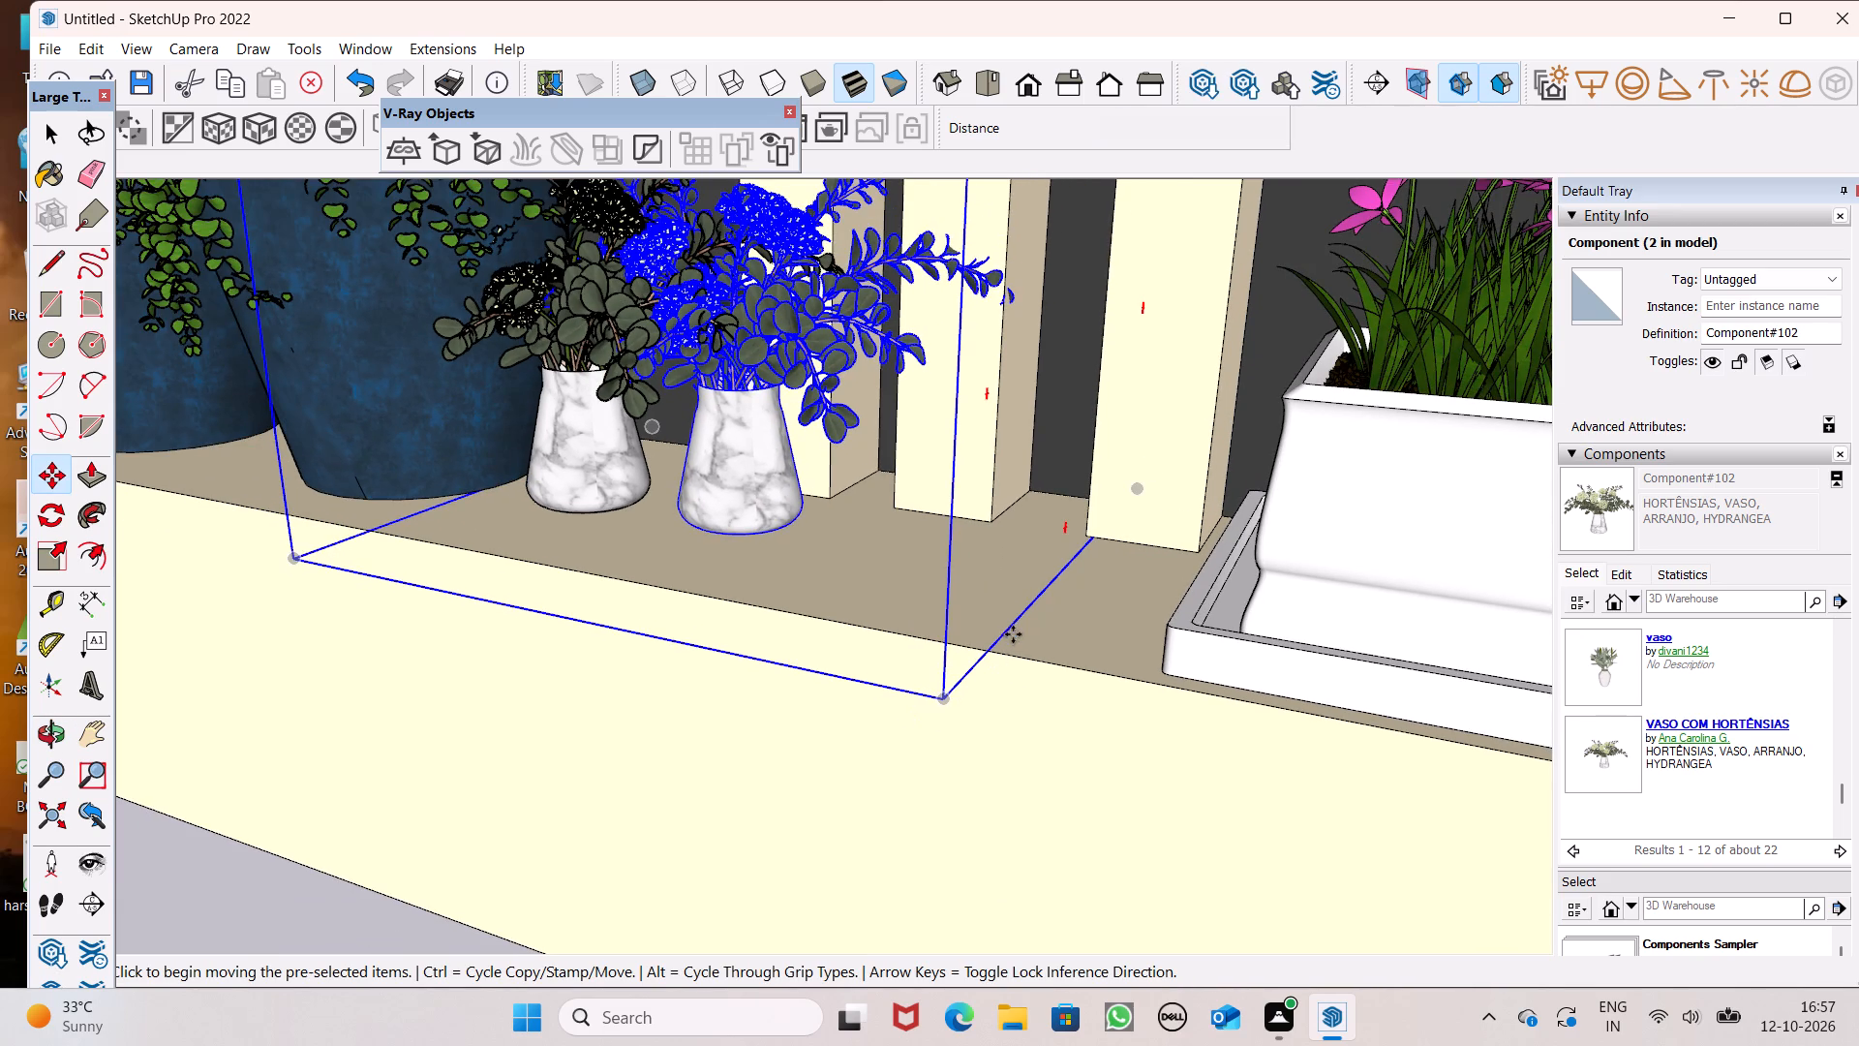
drag(1013, 634, 1067, 634)
scroll(588, 724, down, 12)
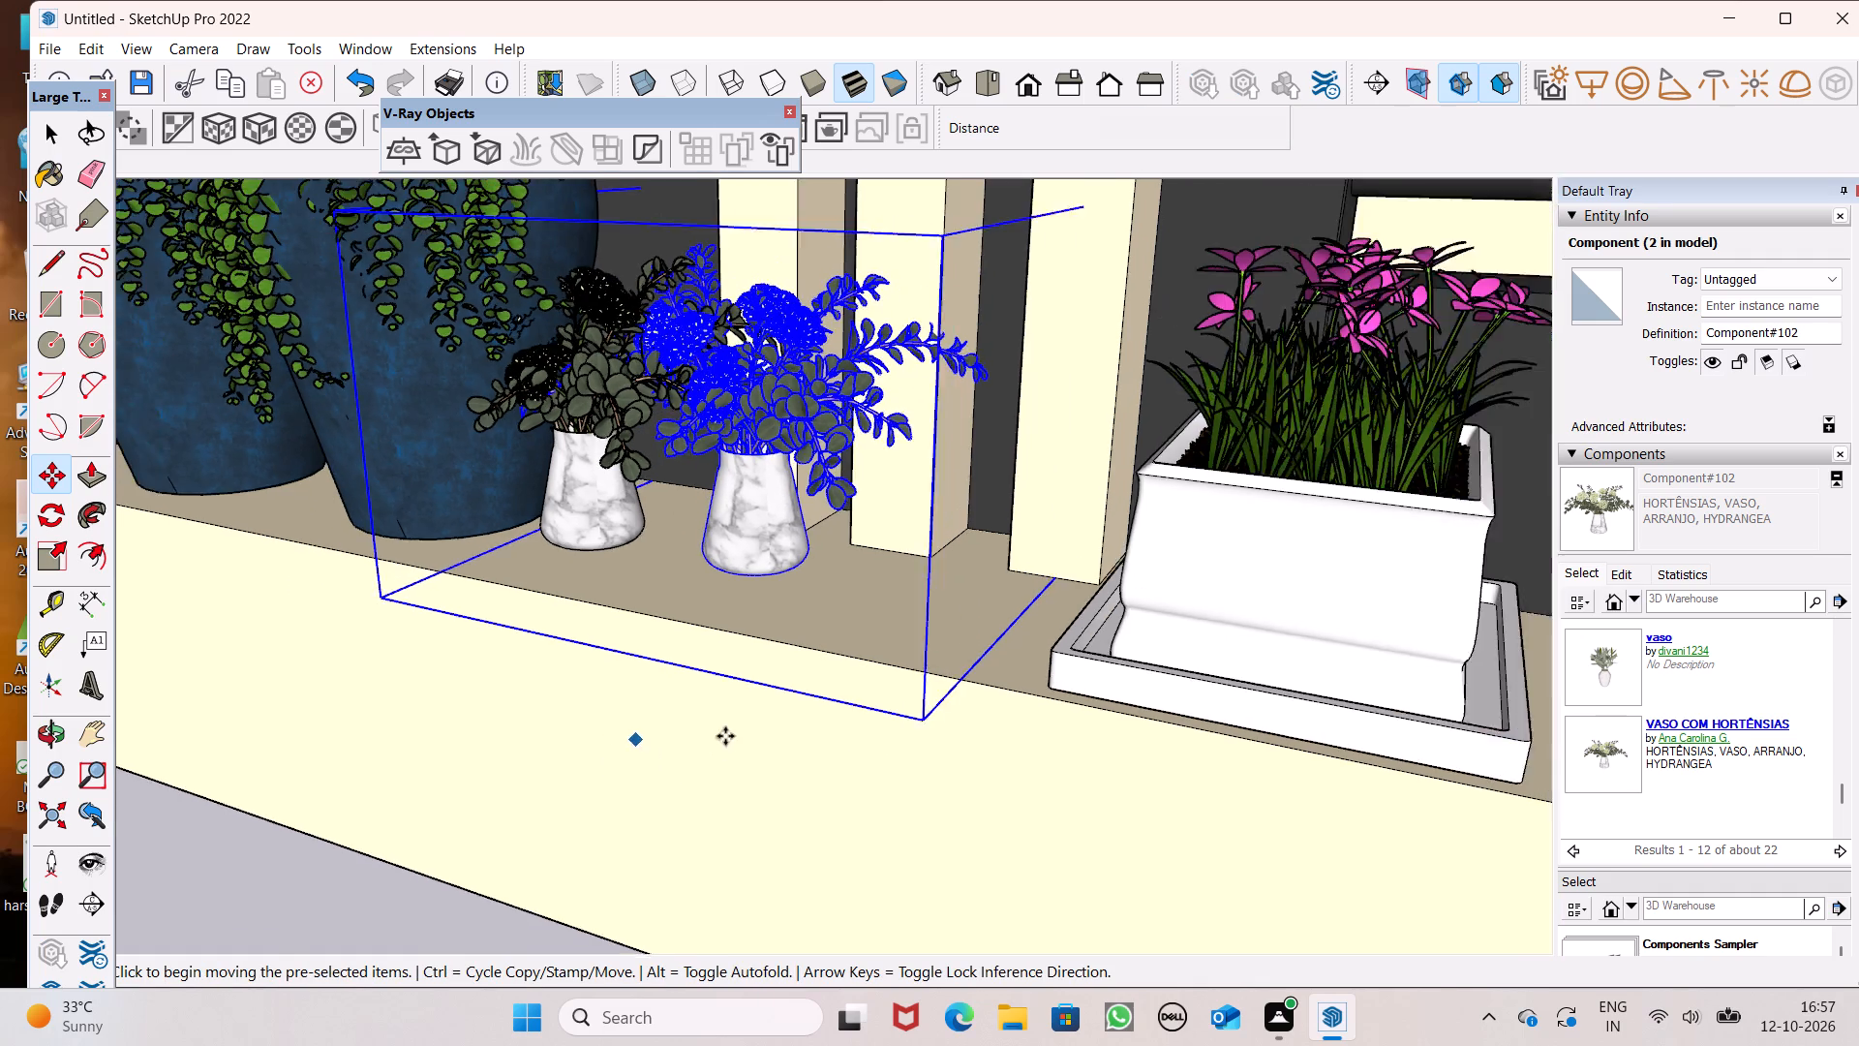
scroll(725, 740, down, 13)
key(space)
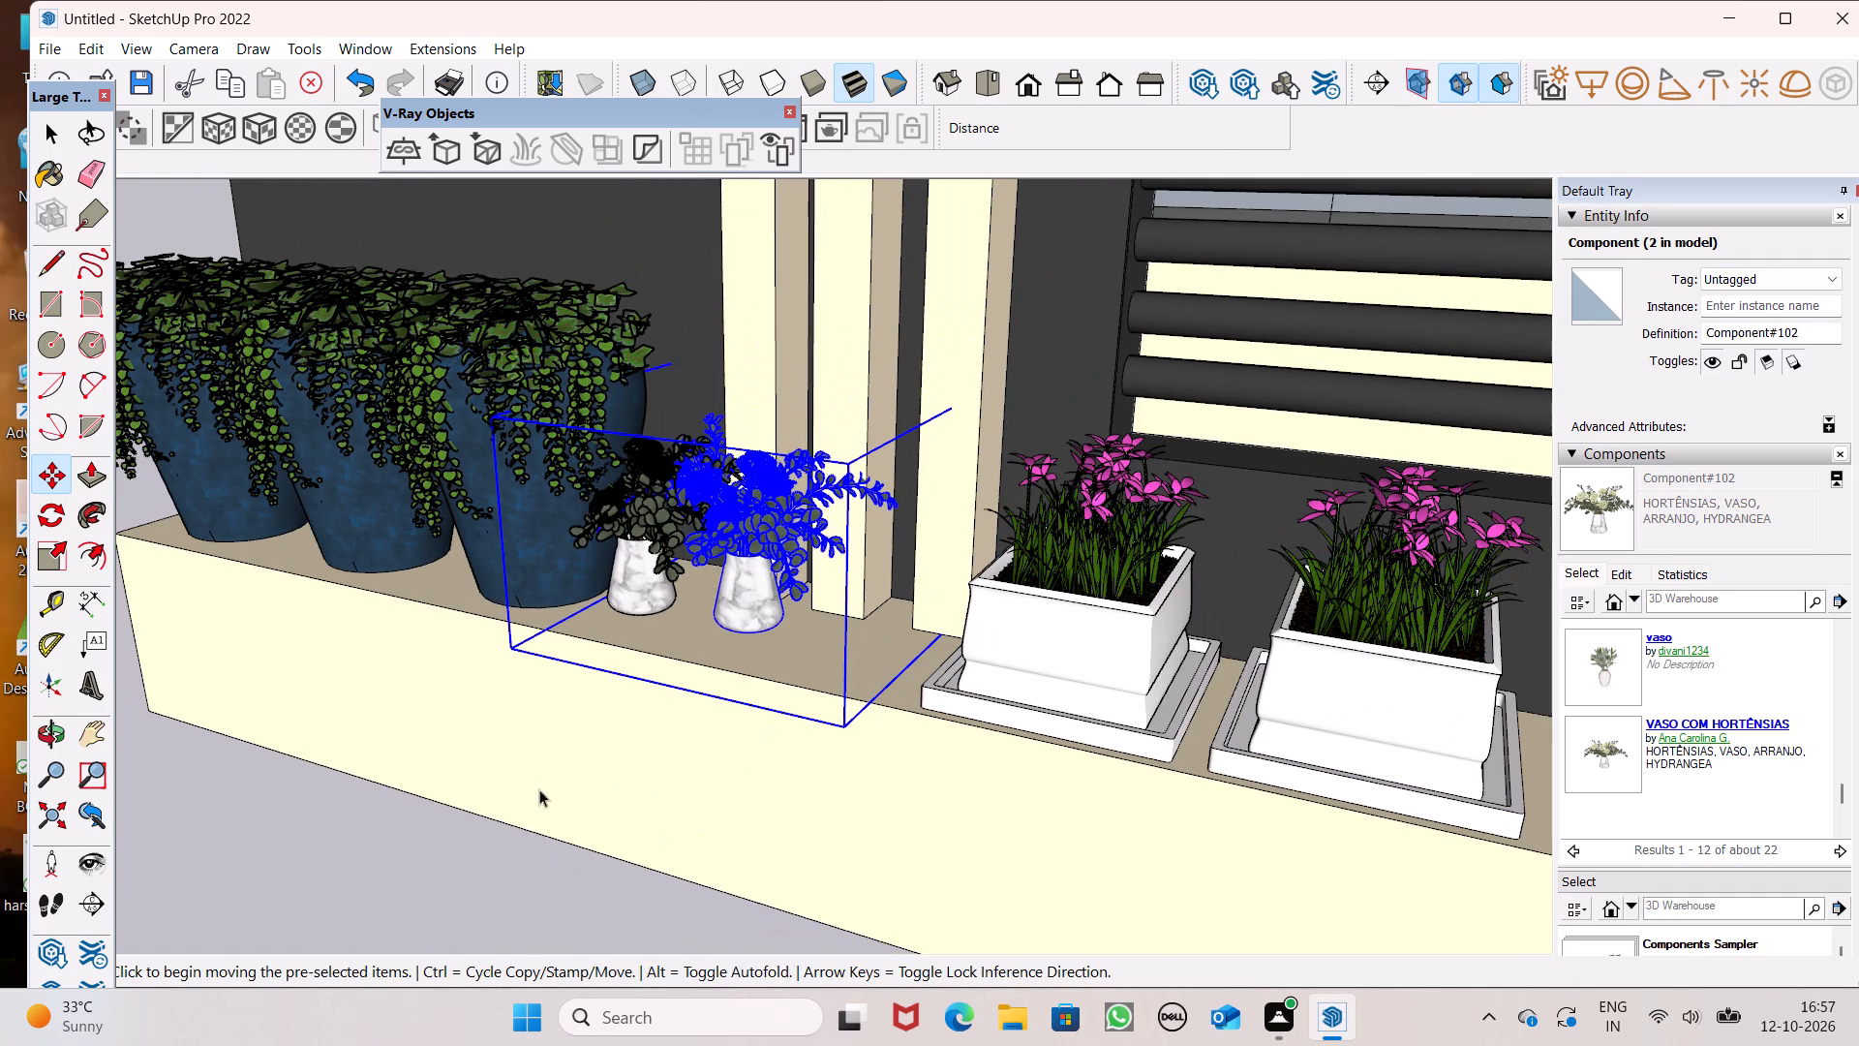
key(space)
scroll(589, 773, down, 5)
scroll(766, 709, down, 7)
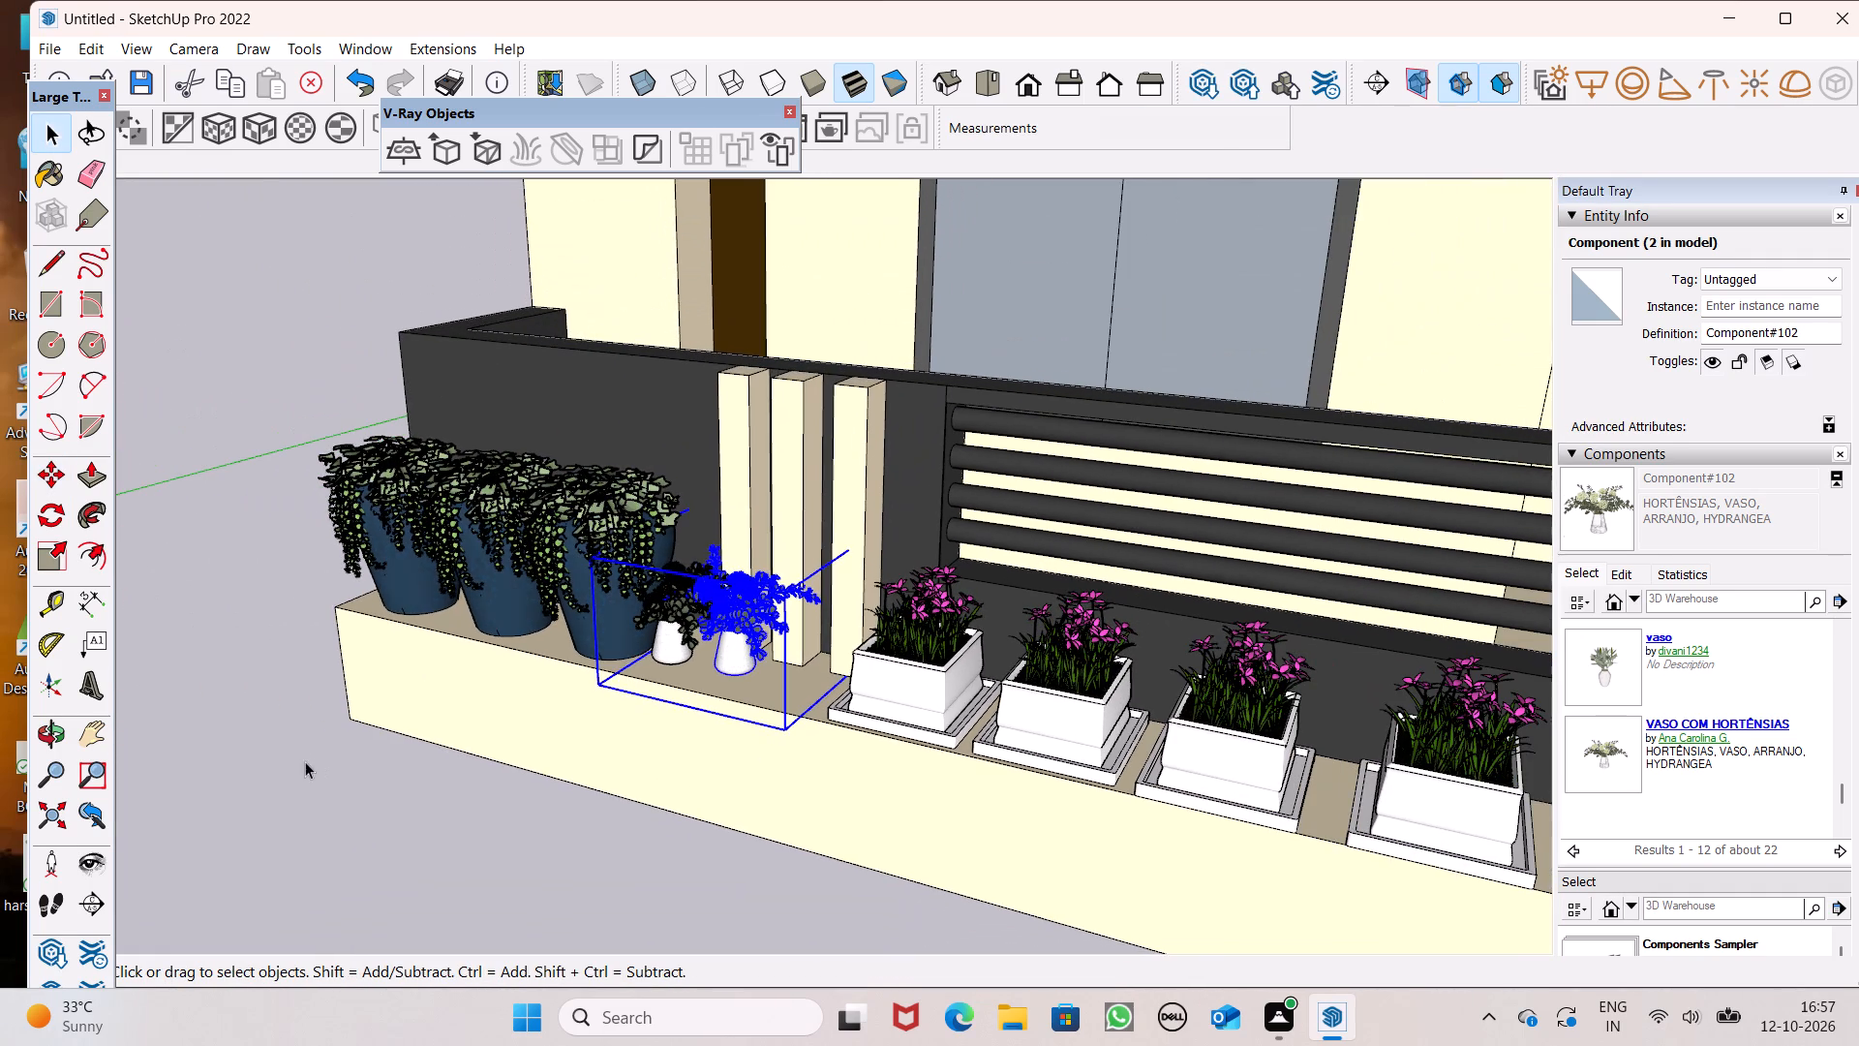
click(291, 740)
Copy the second hydrangea vase about 1' 1 3/4" along the ledge towards the first white flower planter.
middle_drag(698, 685, 812, 1010)
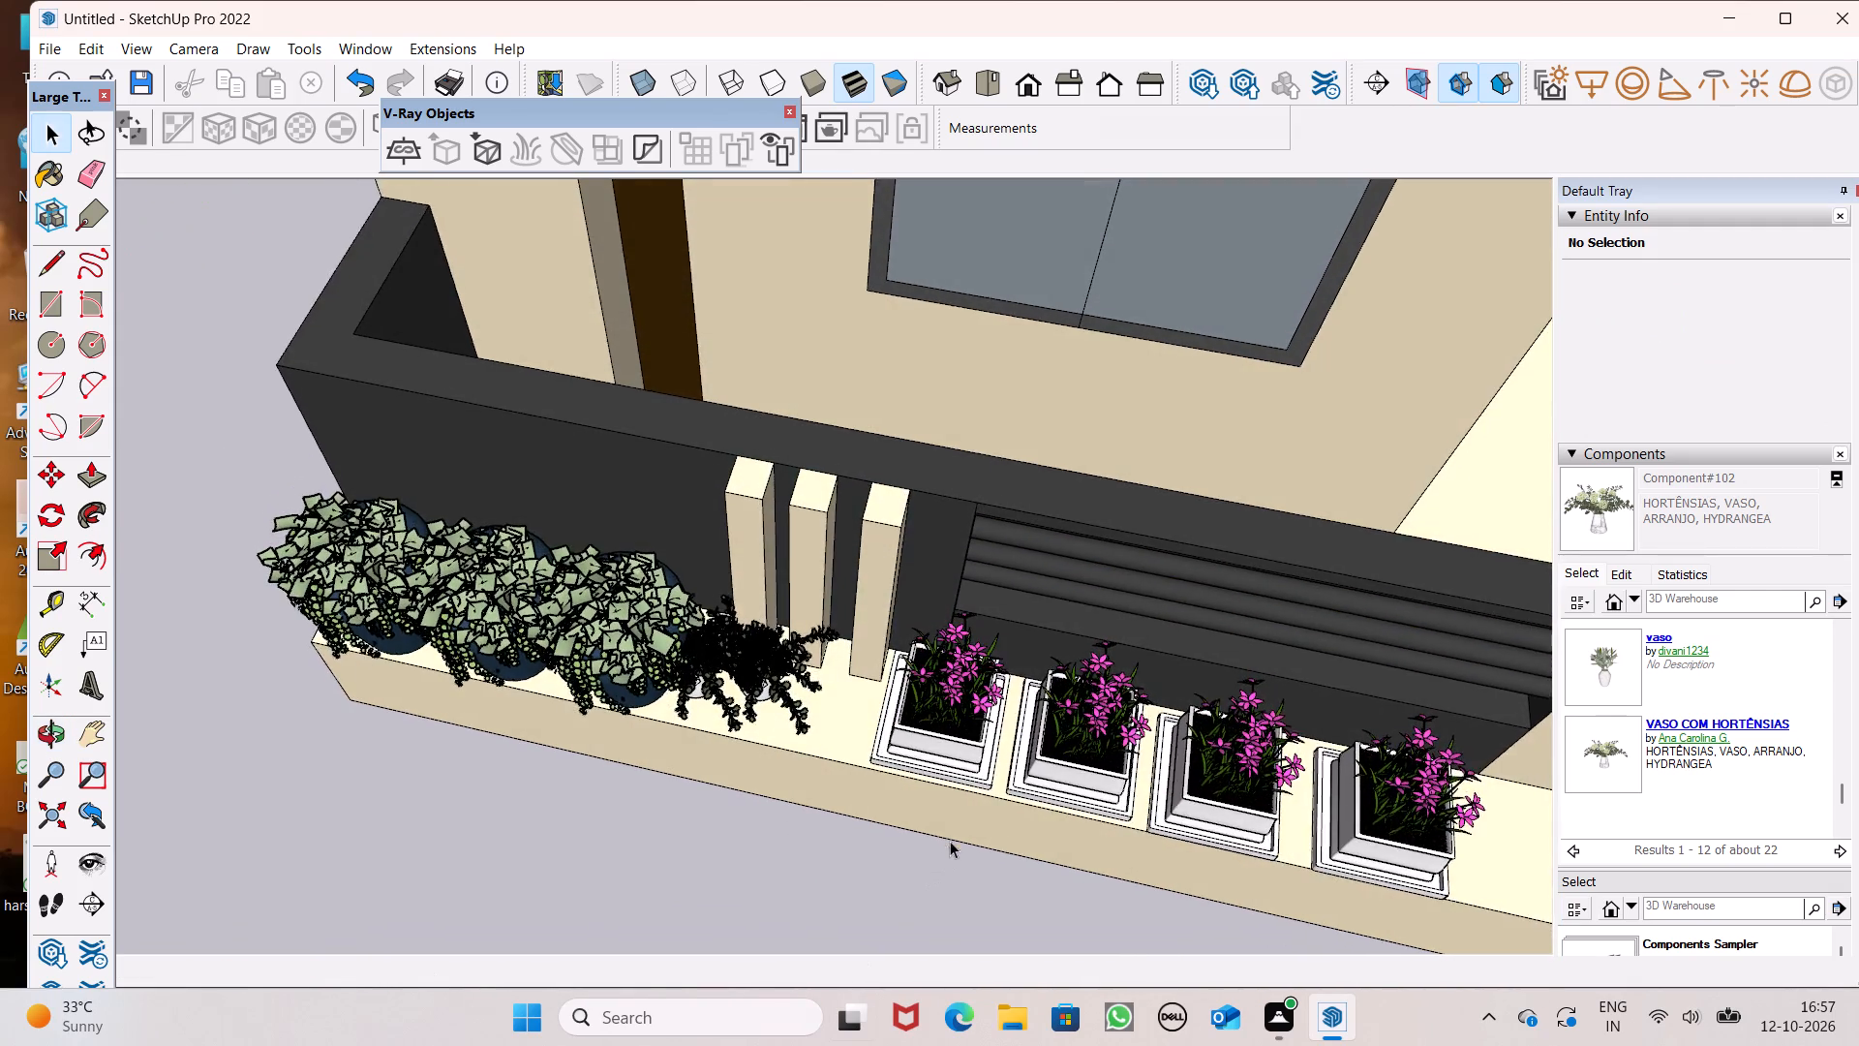
scroll(954, 834, up, 2)
scroll(954, 834, down, 1)
scroll(954, 834, up, 5)
click(604, 540)
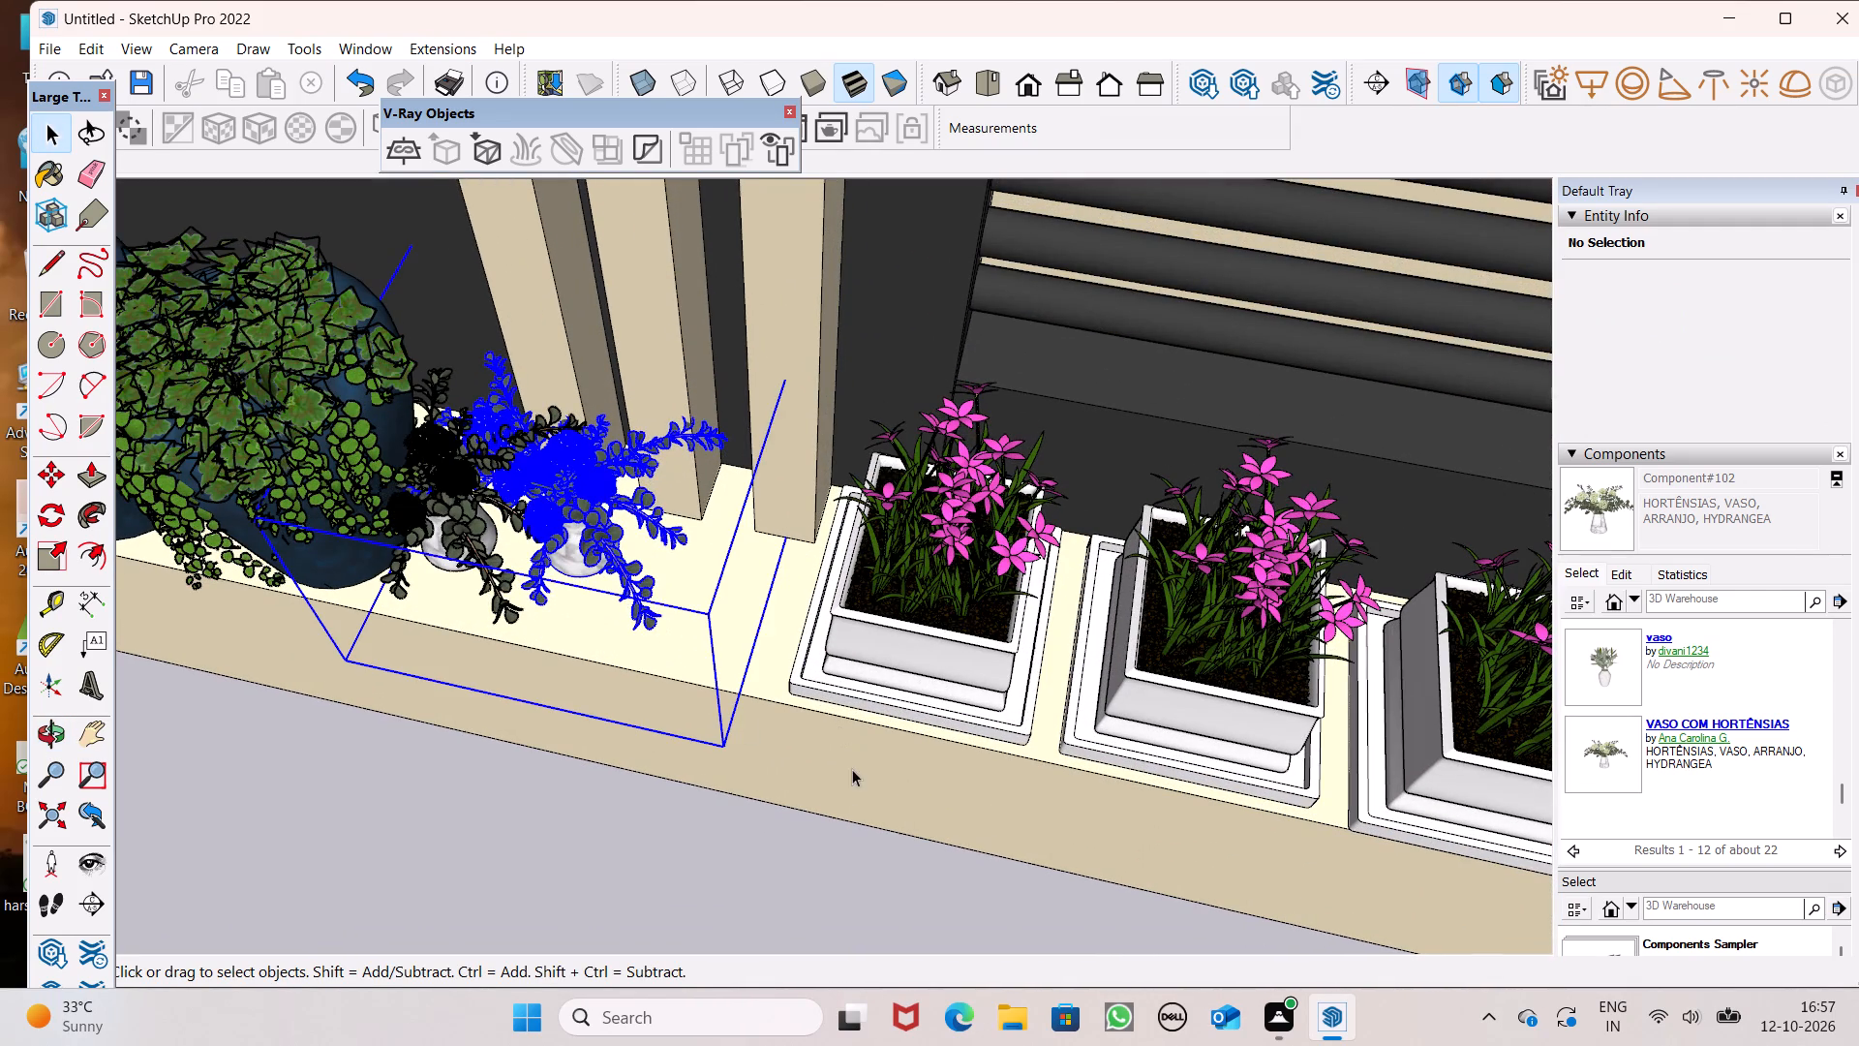
key(m)
key(Return)
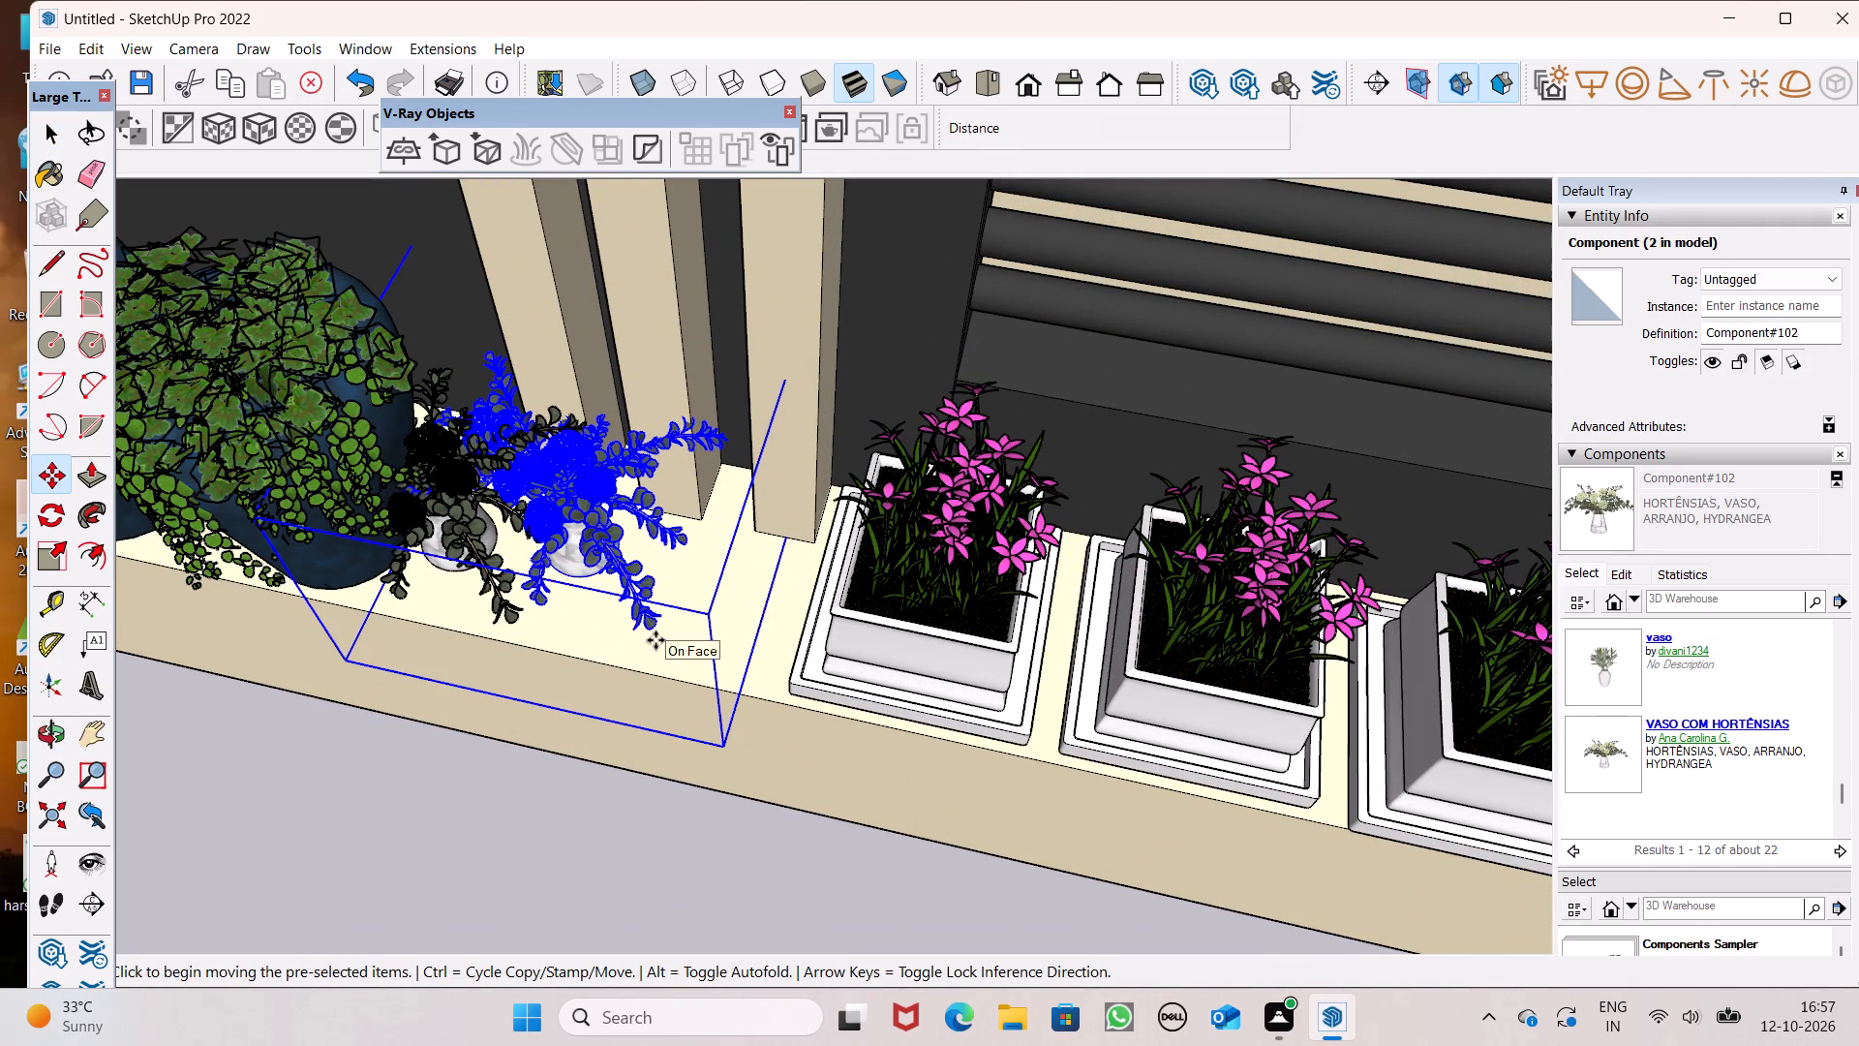
scroll(848, 647, up, 8)
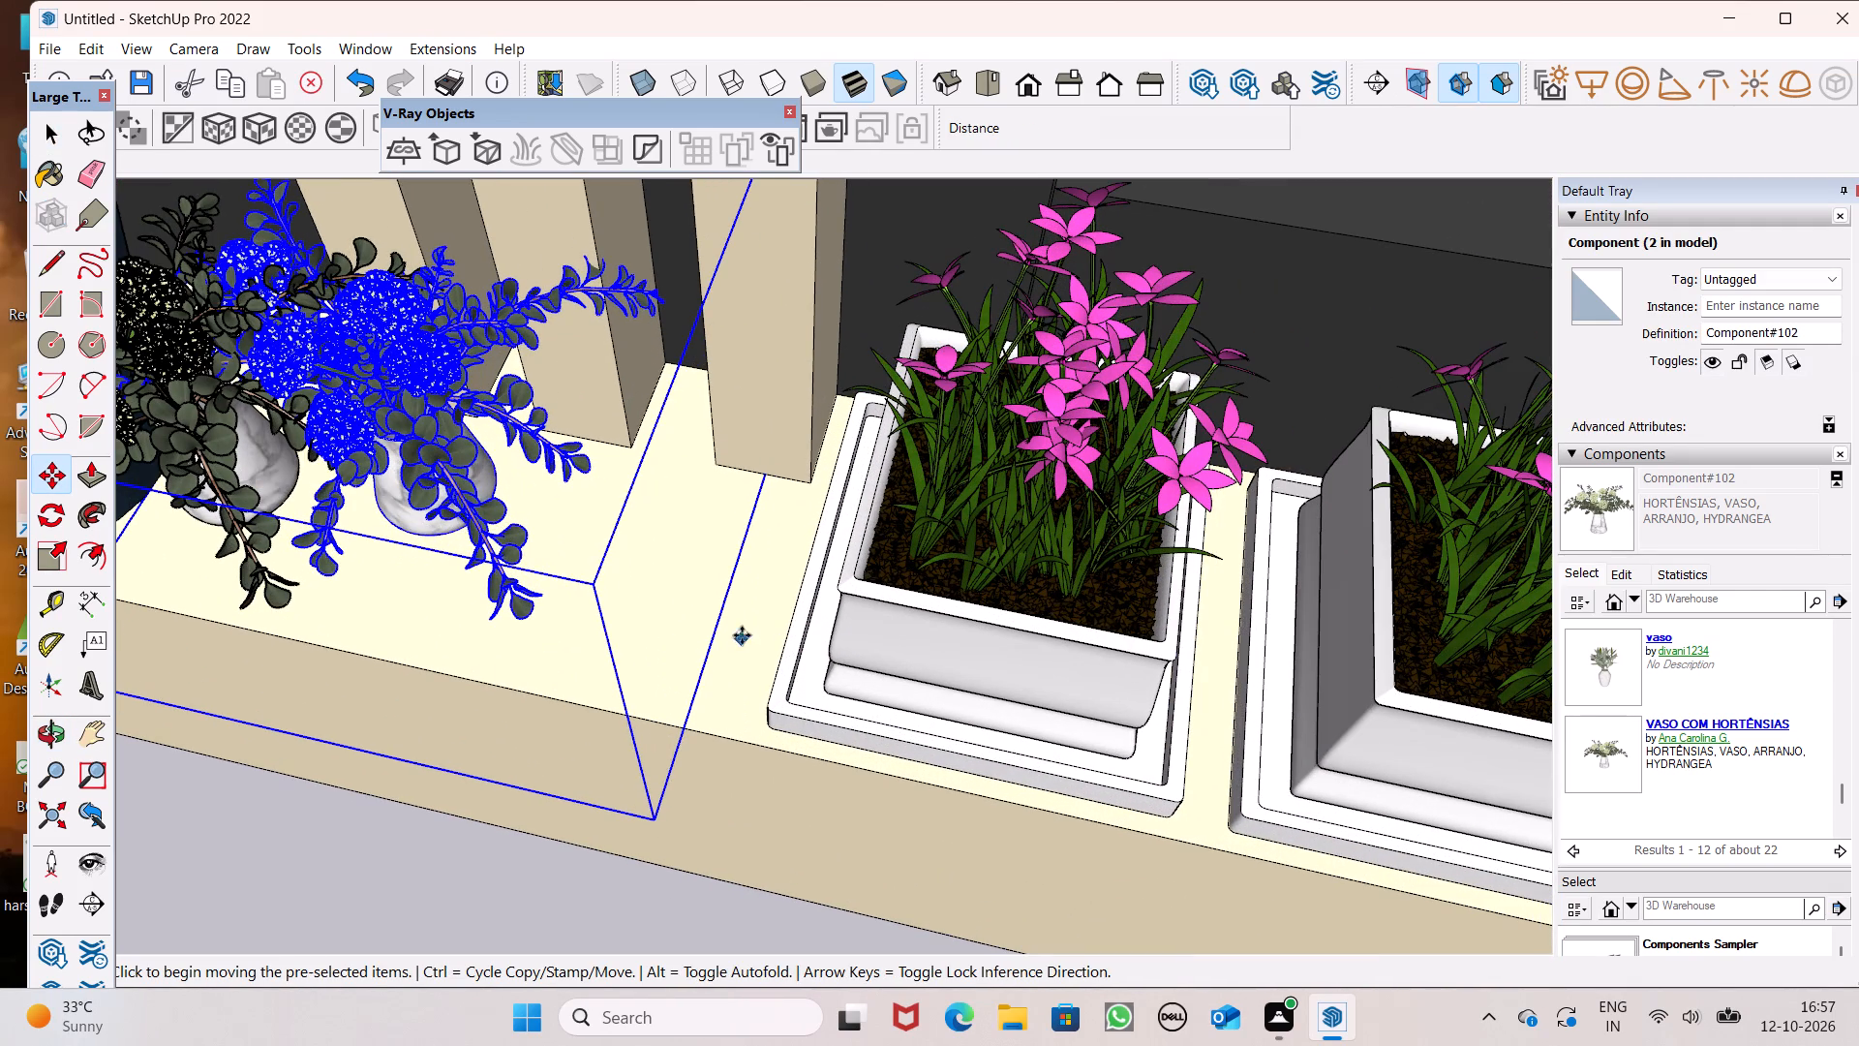
drag(722, 609, 888, 626)
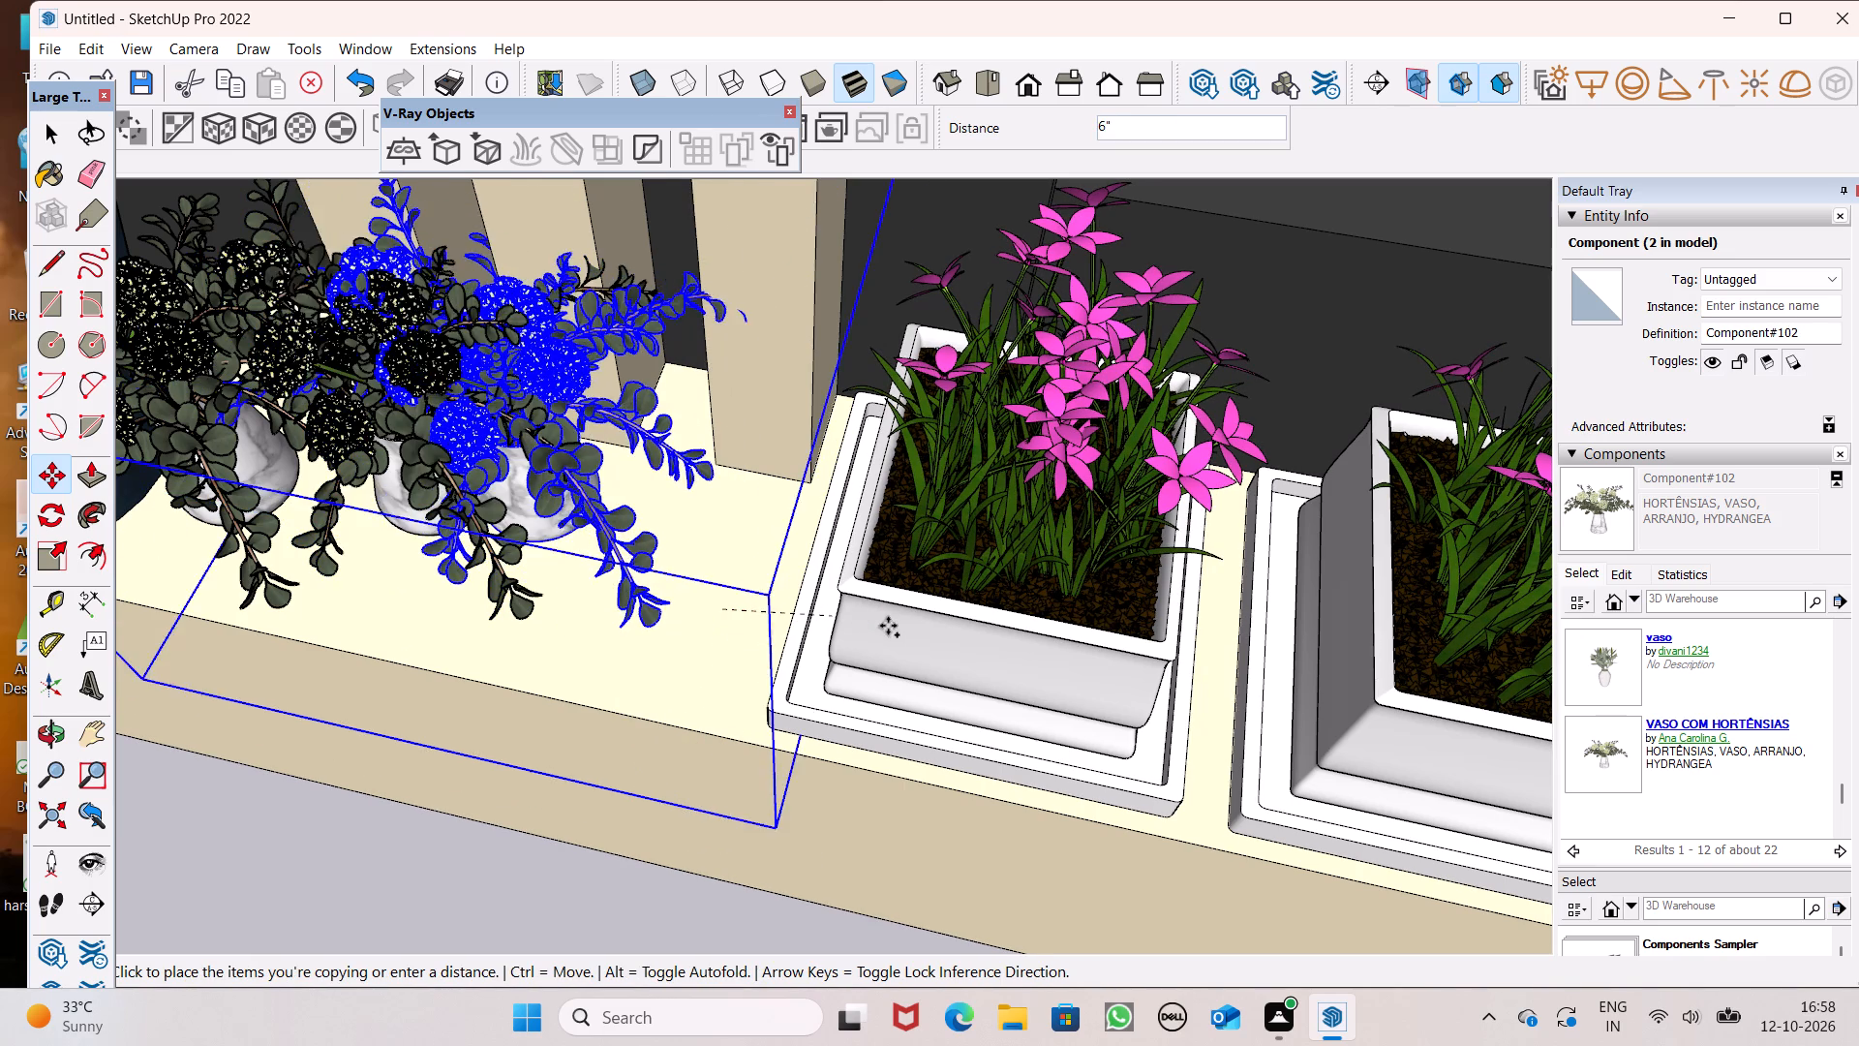
drag(888, 626, 972, 662)
scroll(513, 577, down, 3)
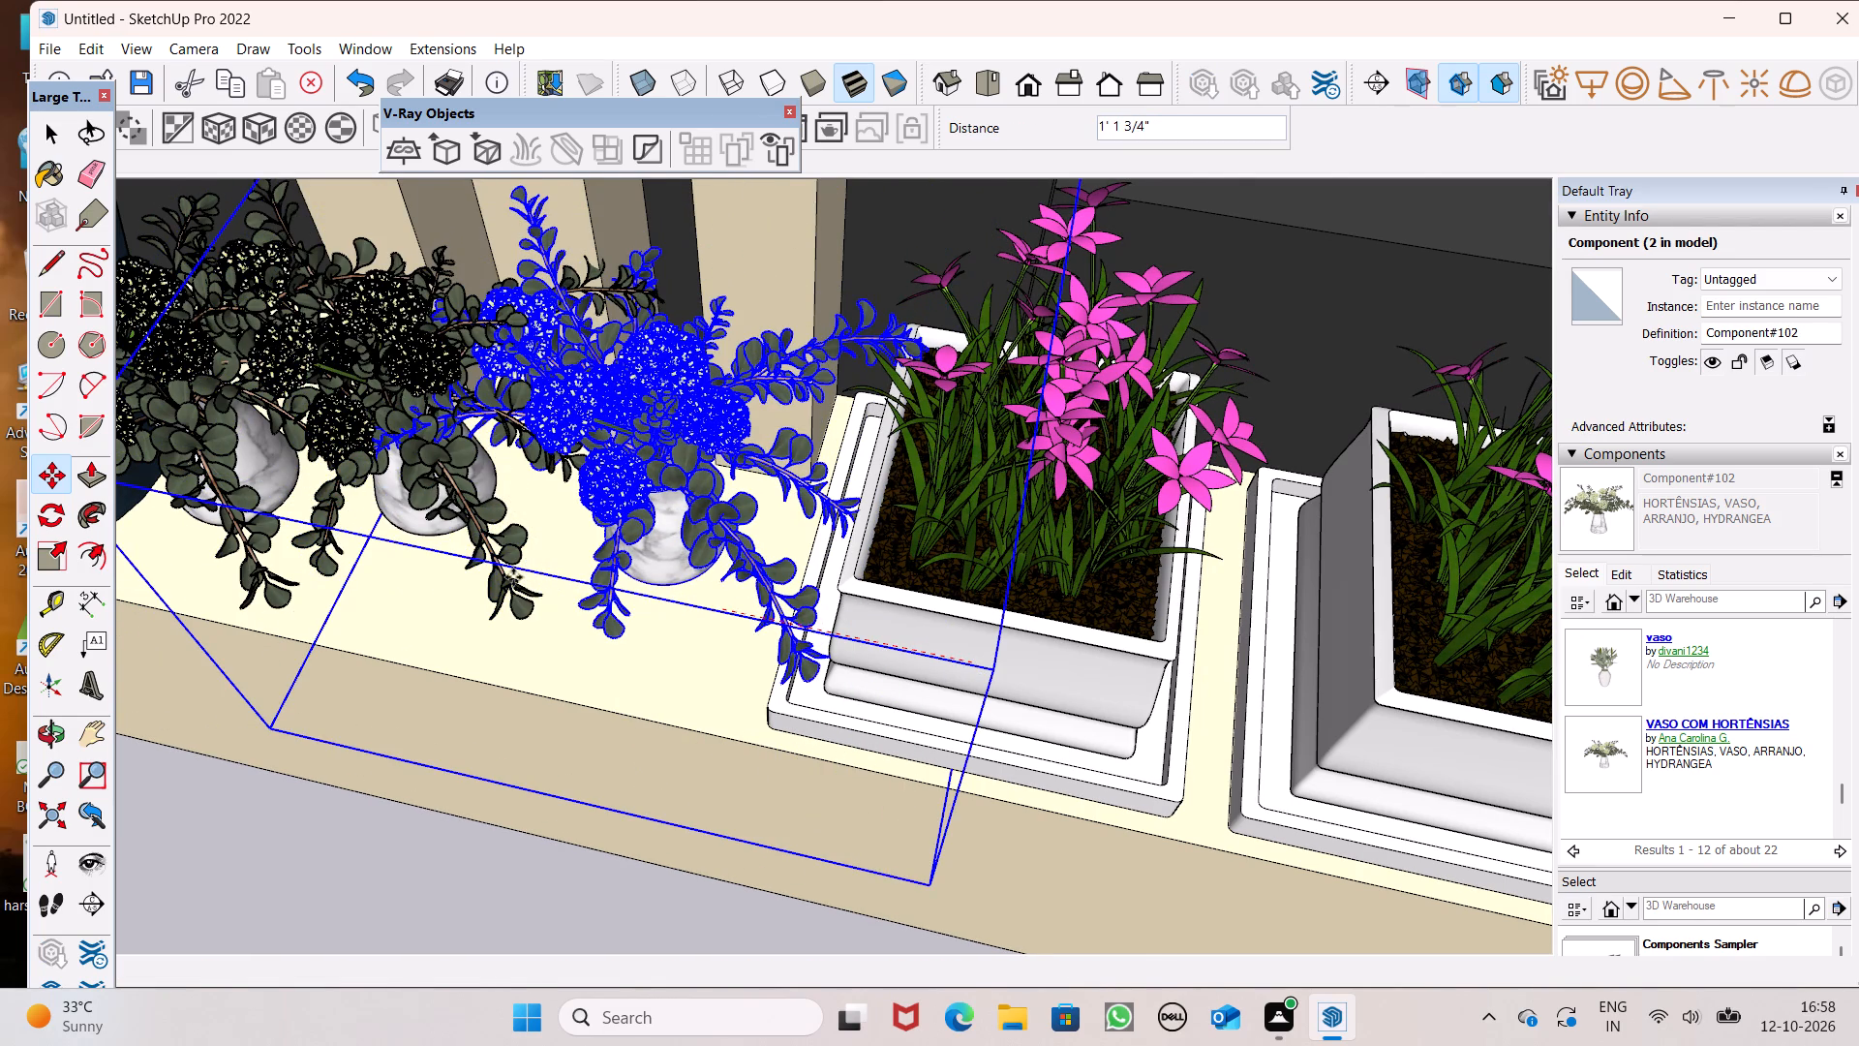
scroll(513, 577, down, 2)
scroll(595, 617, up, 1)
scroll(595, 617, down, 17)
scroll(679, 577, down, 5)
key(space)
Examine the decorated front ledge and the whole building from several angles and distances.
middle_drag(652, 778, 694, 522)
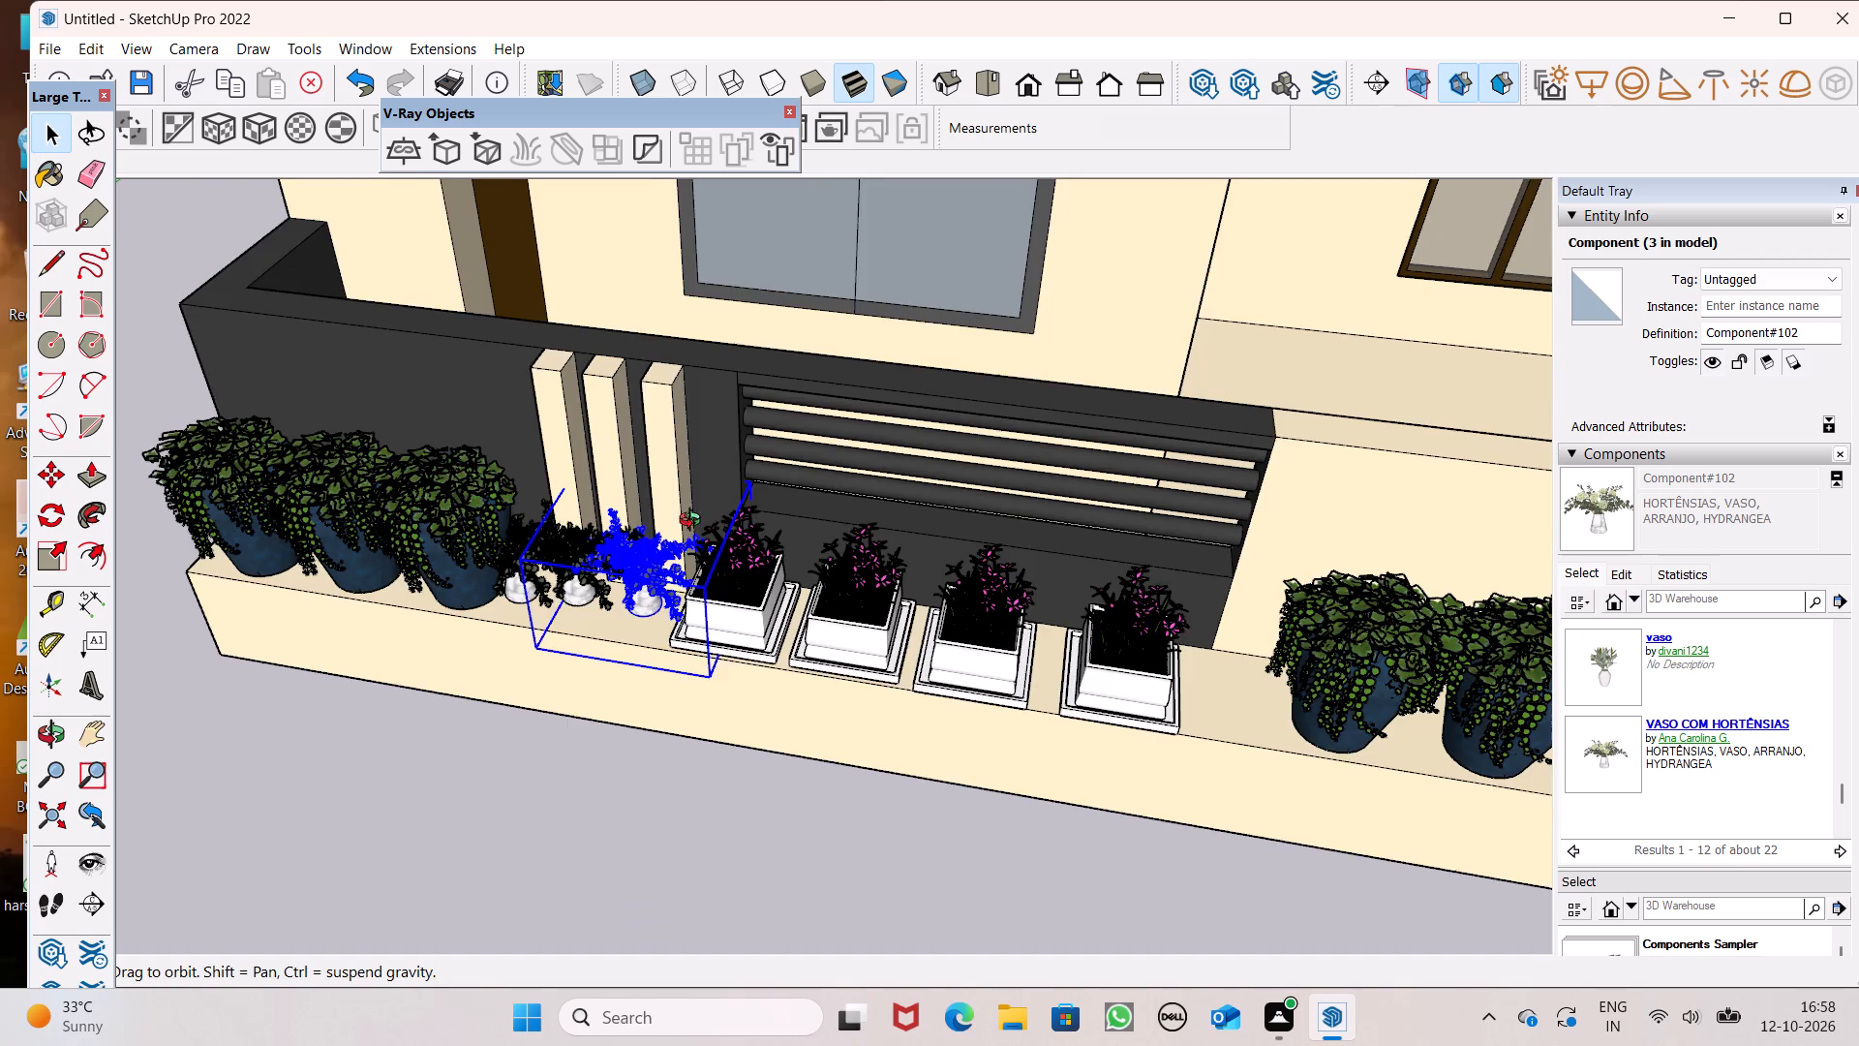
middle_drag(694, 522, 721, 448)
click(716, 867)
scroll(705, 865, down, 3)
scroll(681, 865, up, 1)
scroll(672, 869, down, 3)
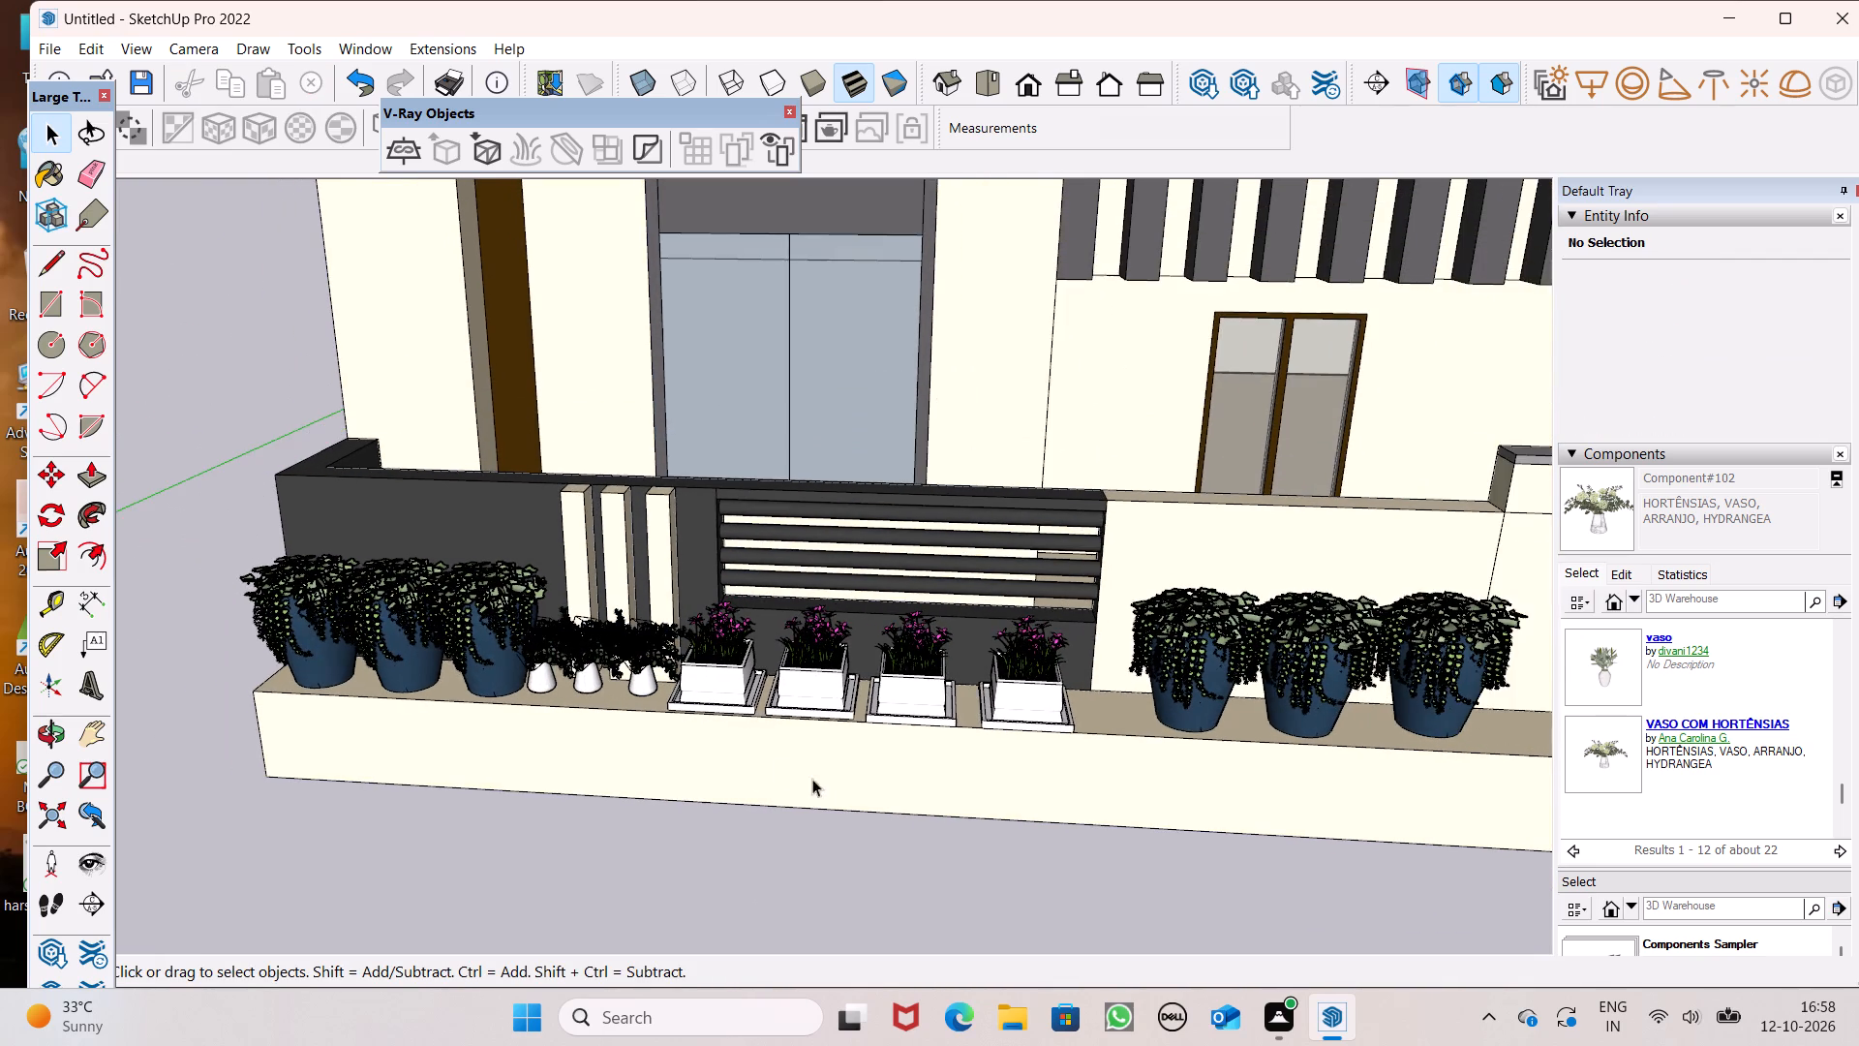
scroll(852, 753, down, 5)
middle_drag(1223, 849, 890, 928)
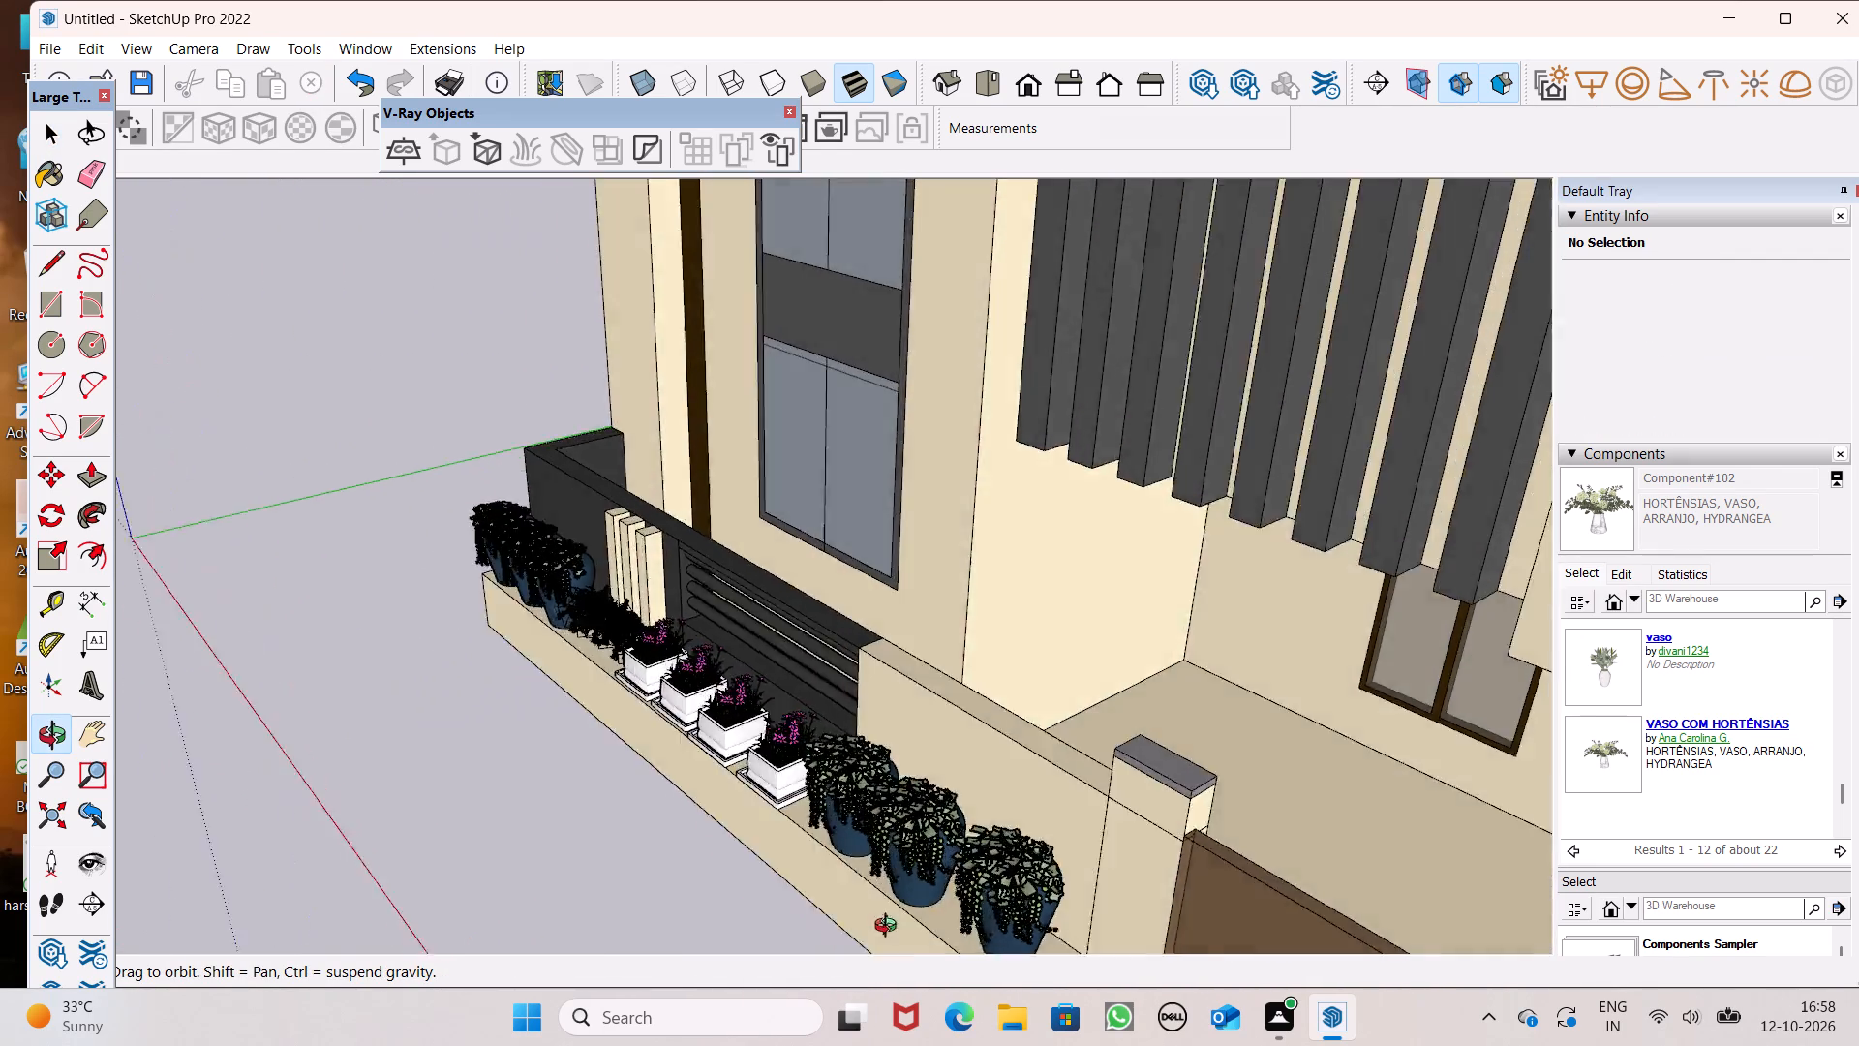
middle_drag(890, 928, 1088, 923)
scroll(541, 605, down, 4)
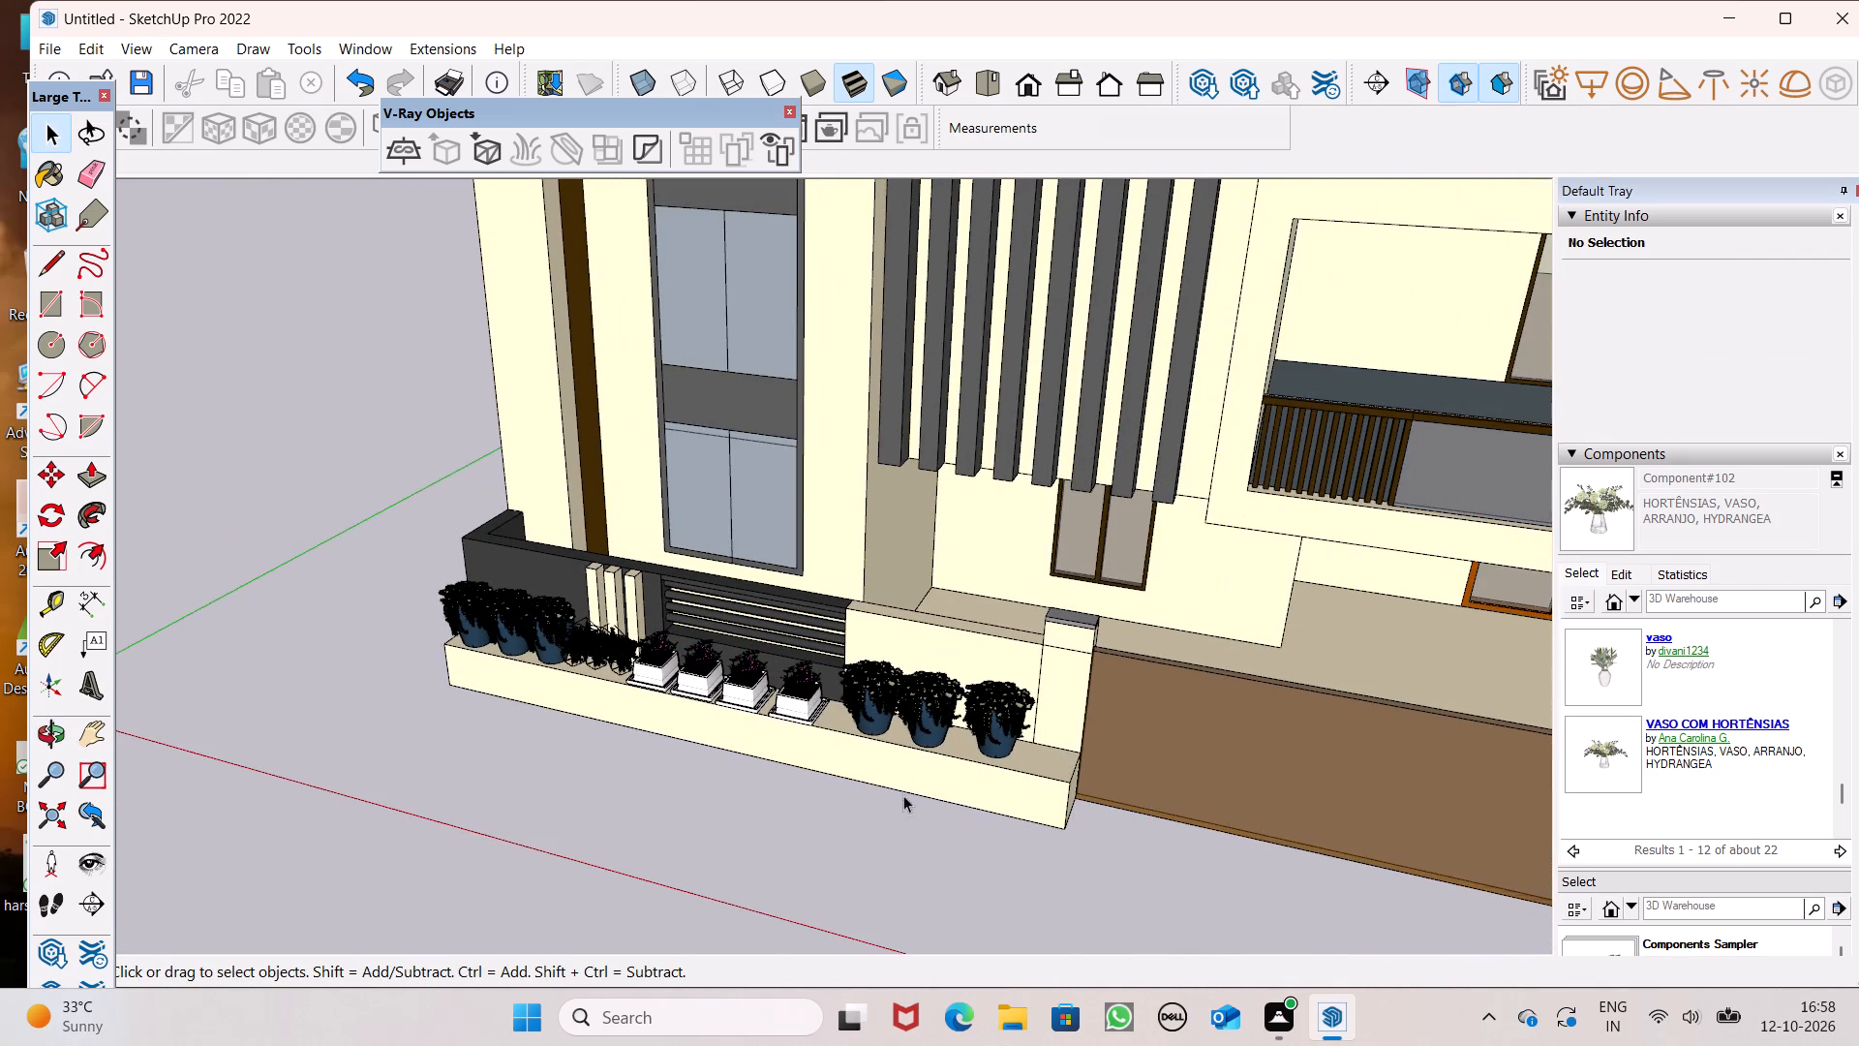
middle_drag(902, 796, 911, 753)
scroll(902, 796, up, 1)
click(869, 781)
scroll(528, 624, up, 7)
scroll(526, 651, down, 13)
scroll(524, 660, up, 1)
scroll(577, 676, down, 9)
middle_drag(654, 805, 904, 854)
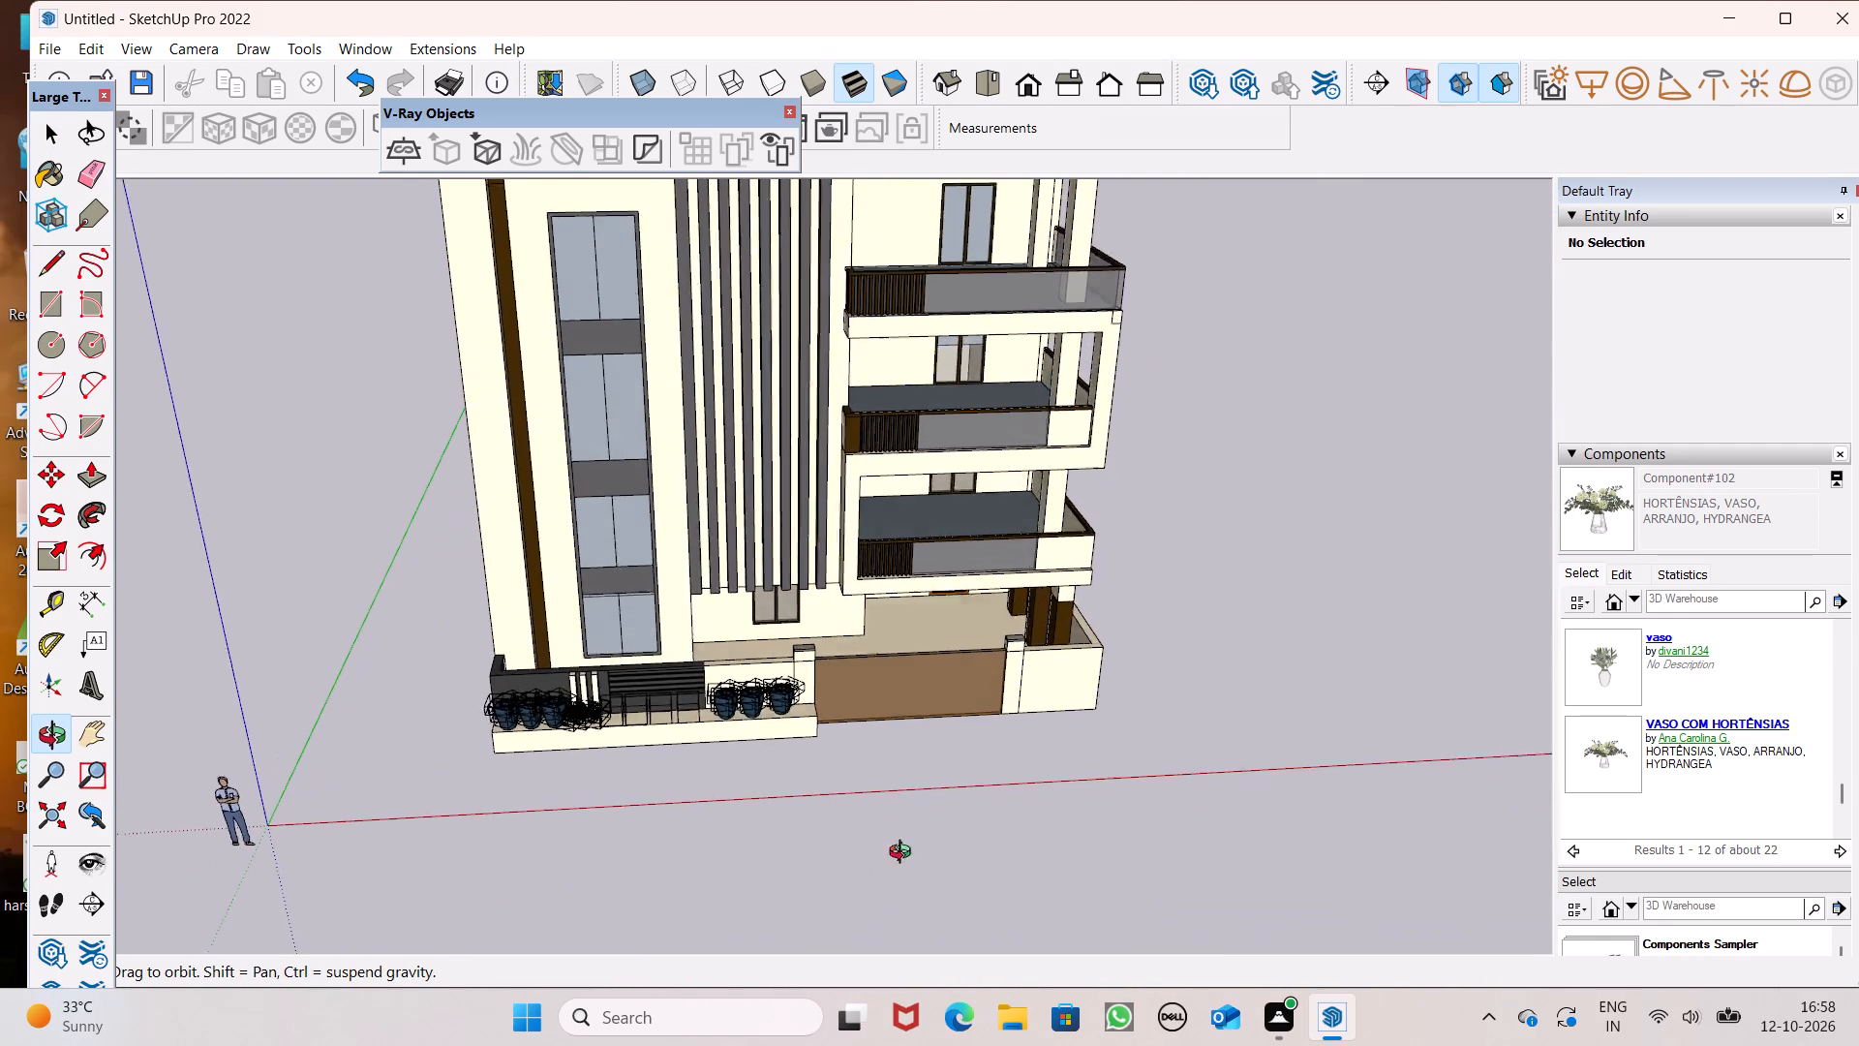
middle_drag(904, 854, 931, 820)
scroll(884, 771, down, 4)
middle_drag(974, 808, 838, 922)
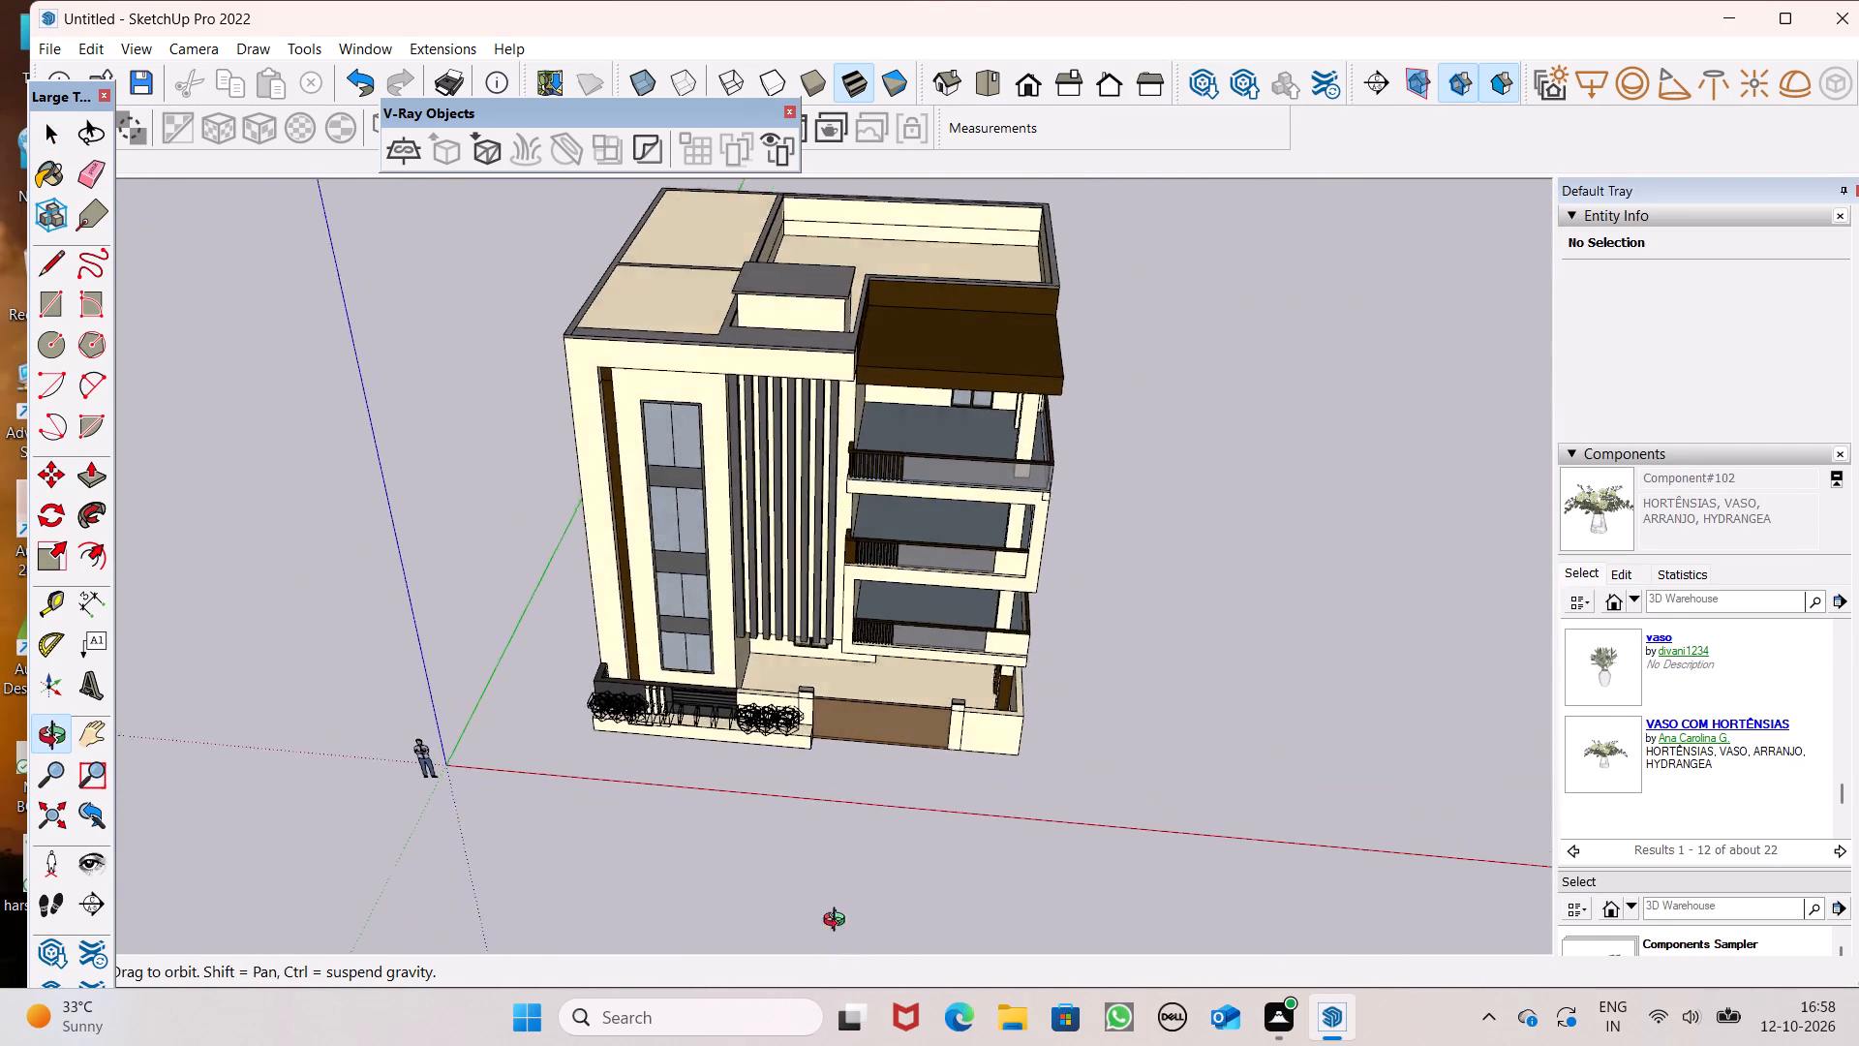
middle_drag(838, 922, 867, 843)
Search the 3D Warehouse component library for "car".
click(1682, 601)
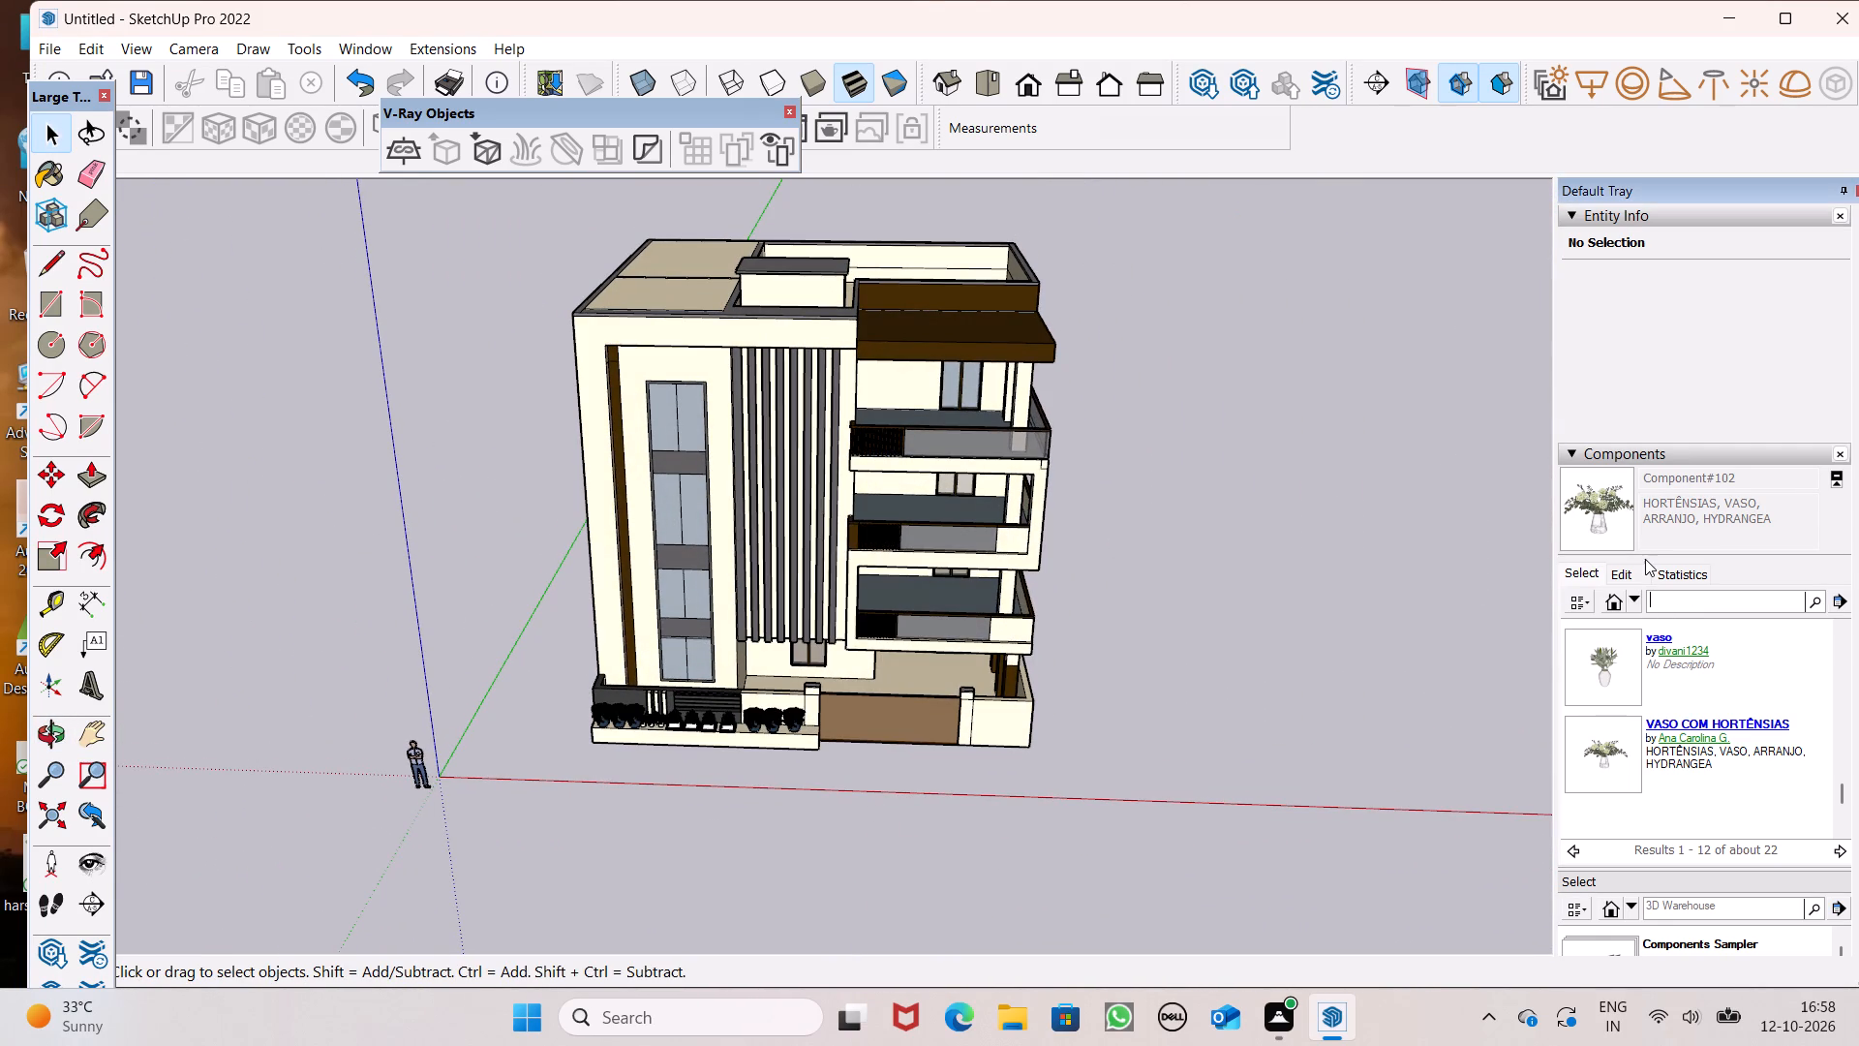
text(car)
key(Return)
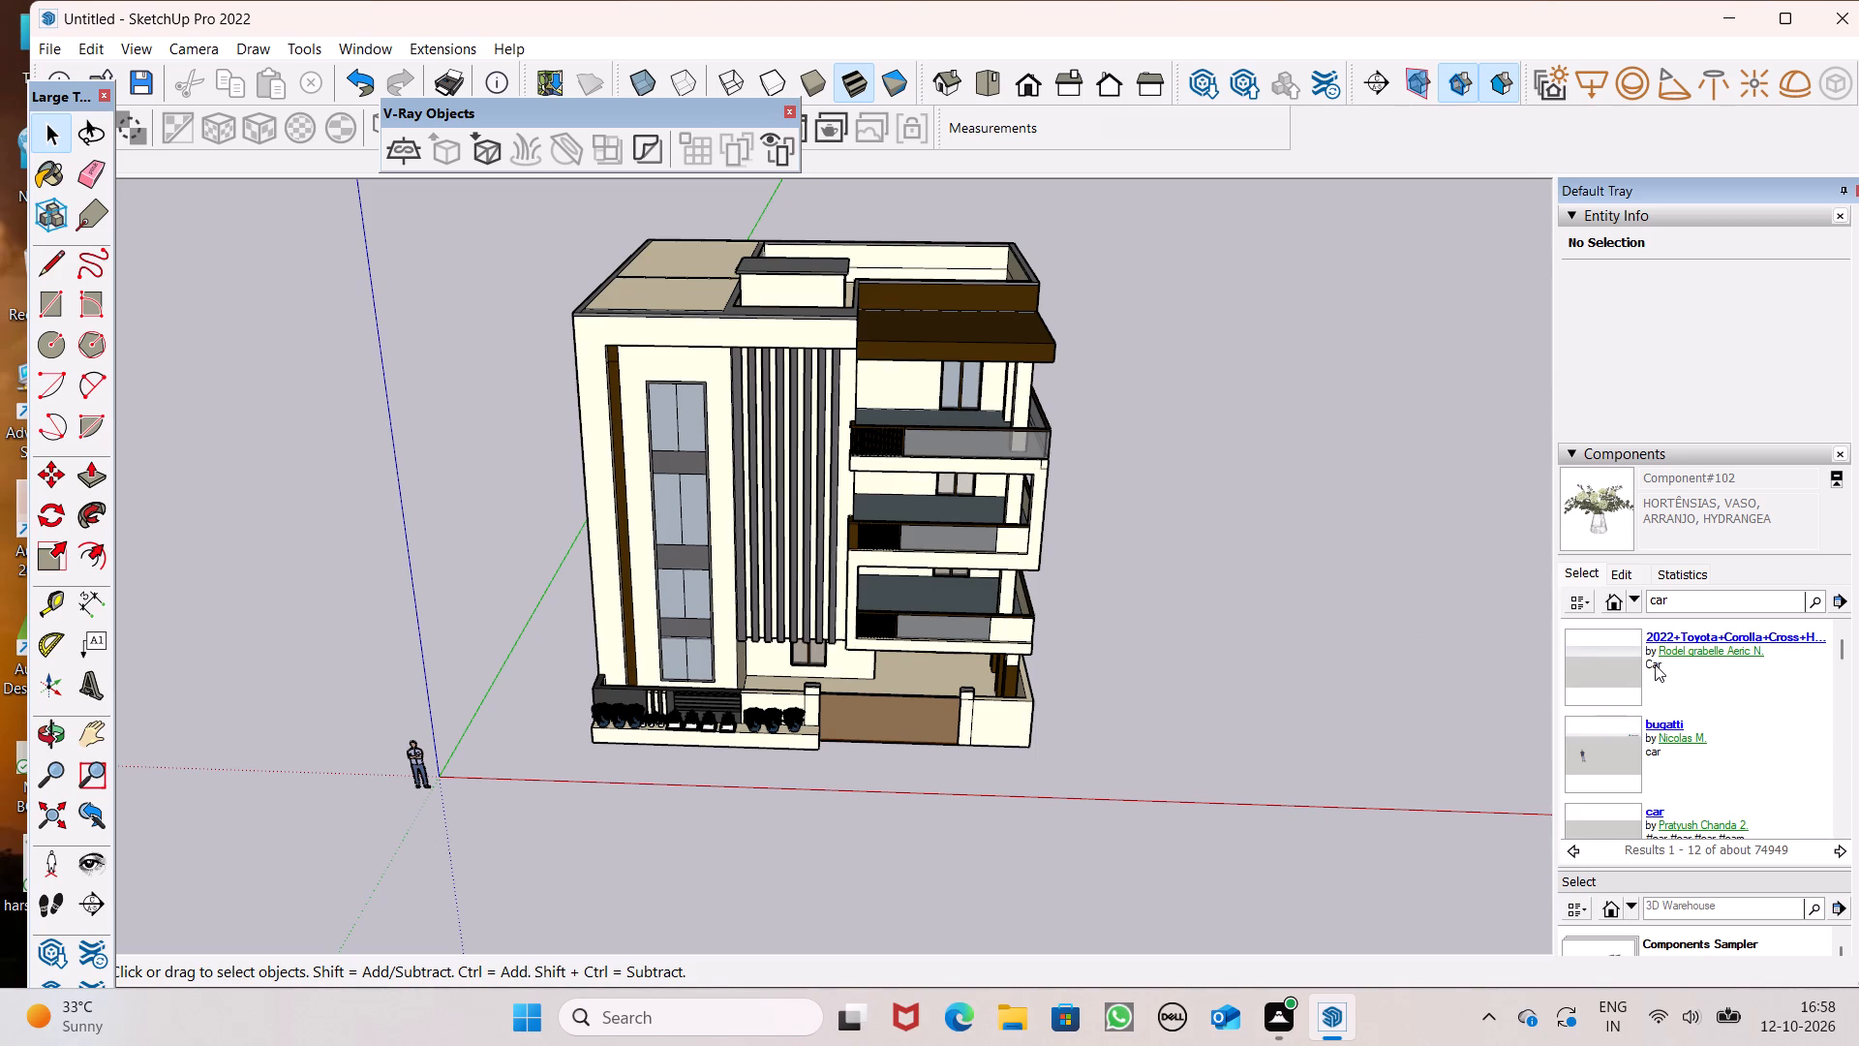
Browse the car models and load the Car Audi A3 component for placement, accepting the newer file version.
scroll(1654, 647, down, 5)
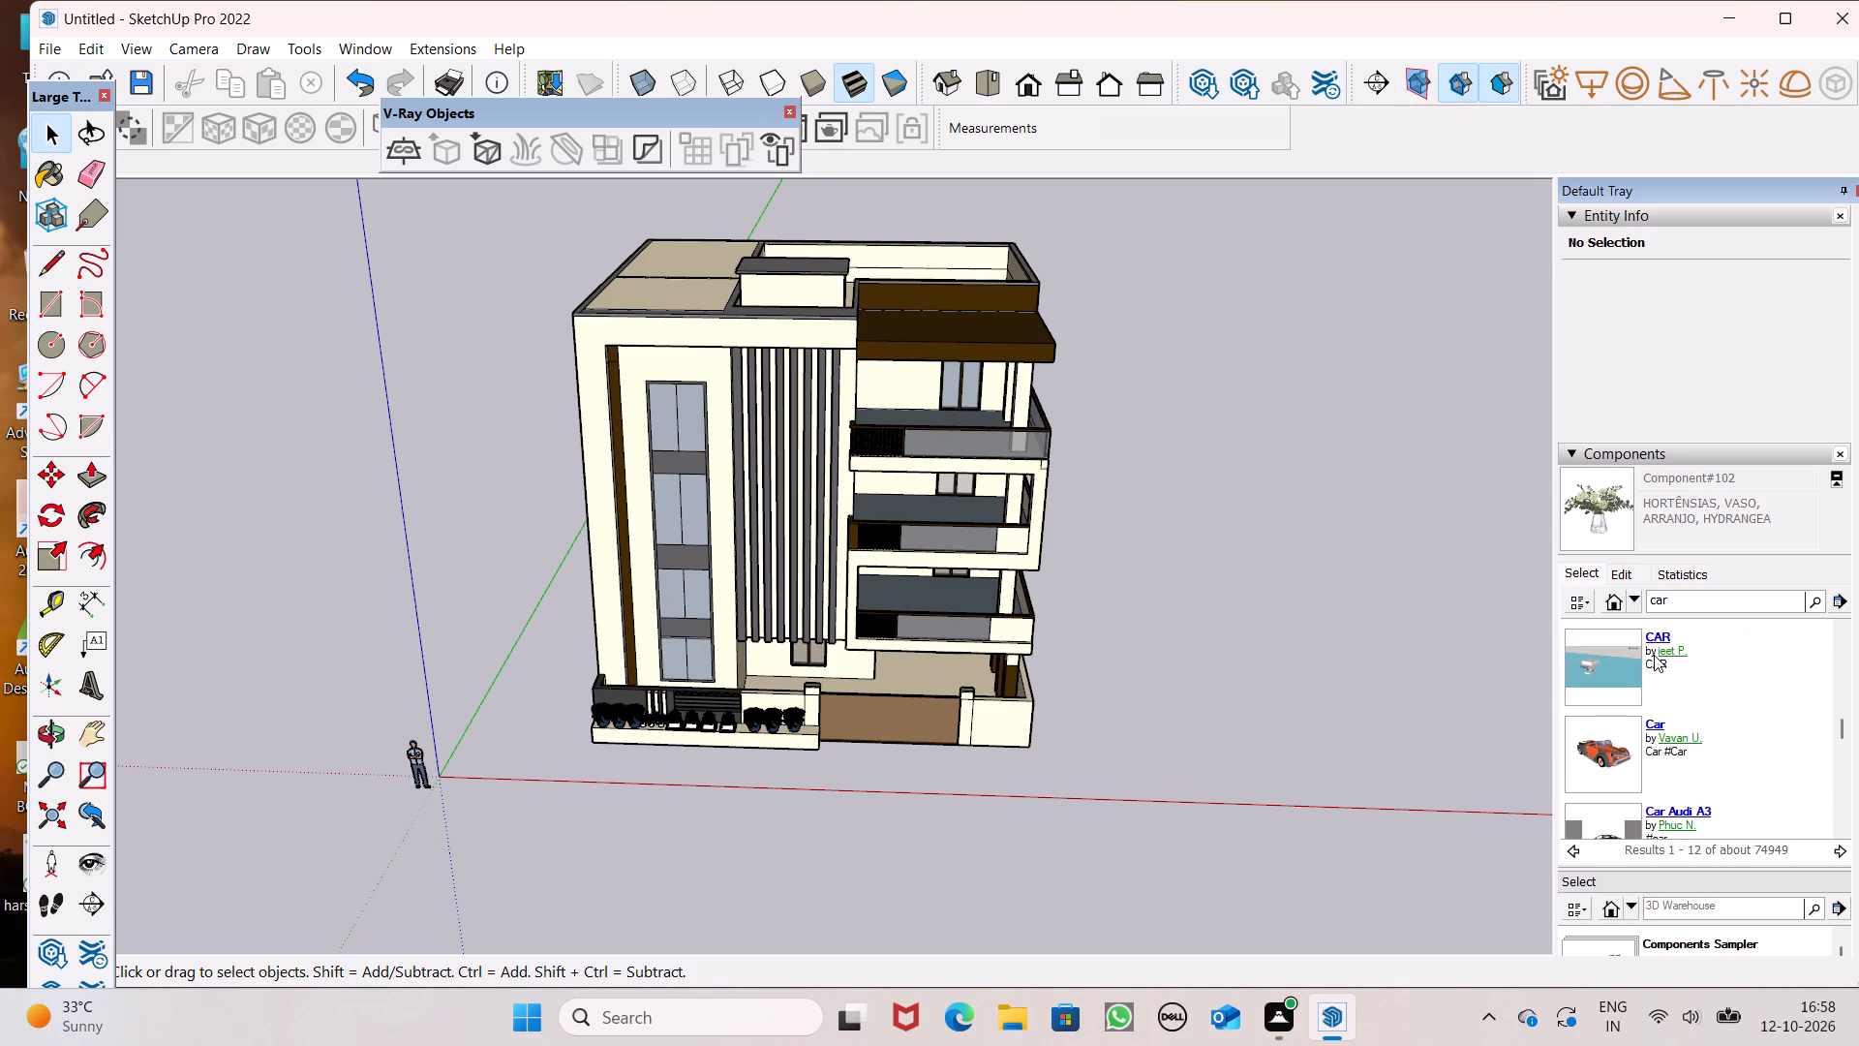
scroll(1641, 686, down, 3)
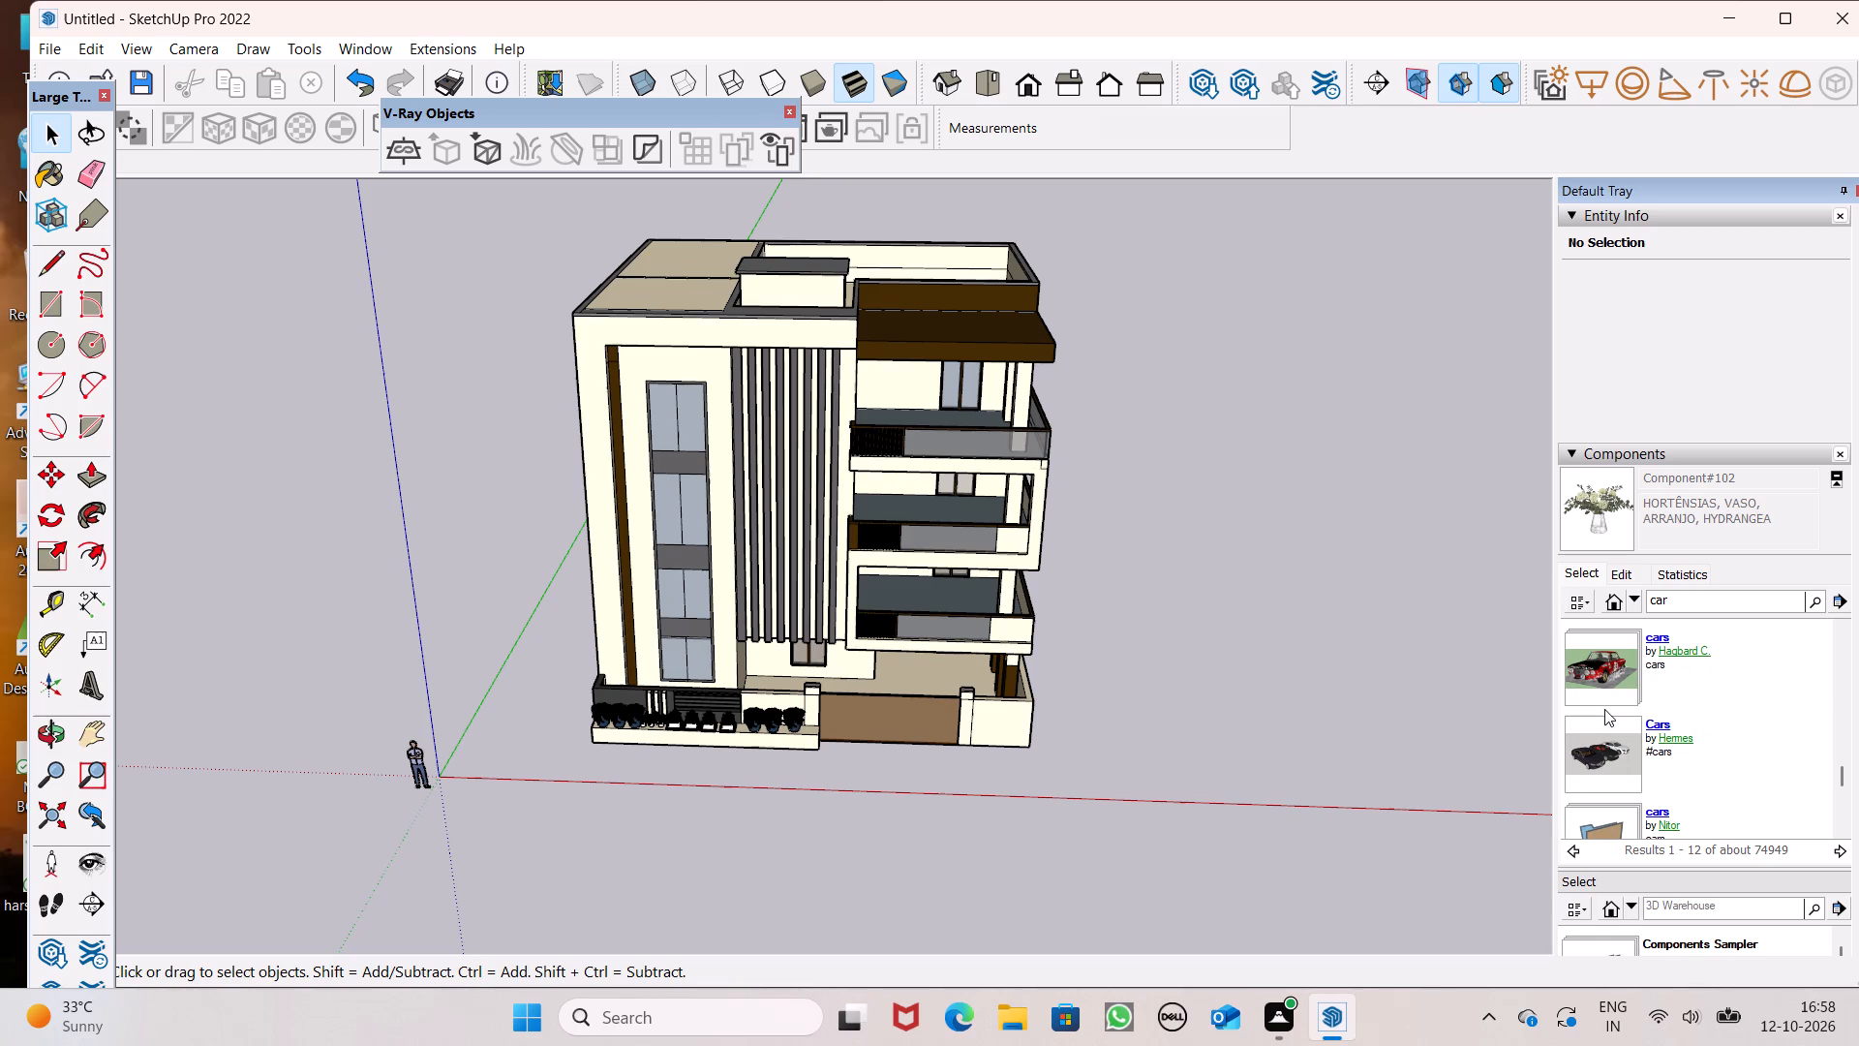
scroll(1602, 708, down, 1)
scroll(1605, 718, up, 3)
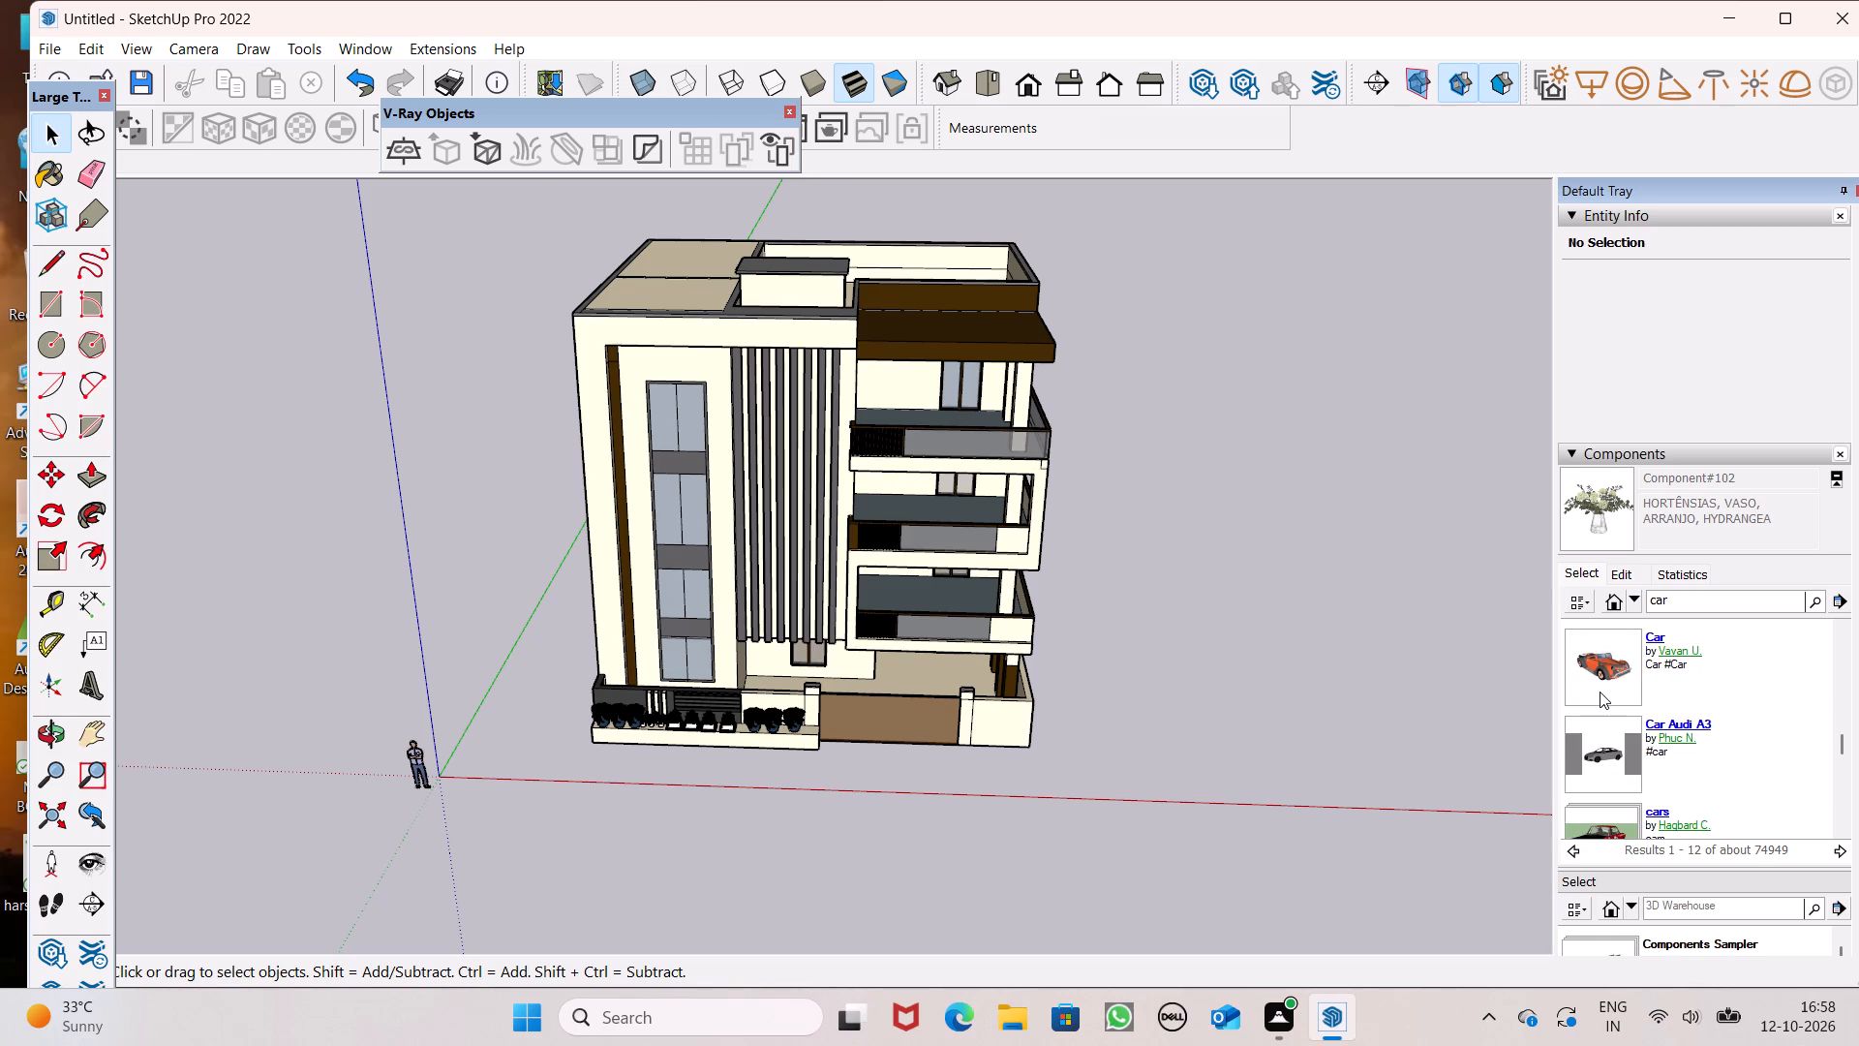
click(1584, 760)
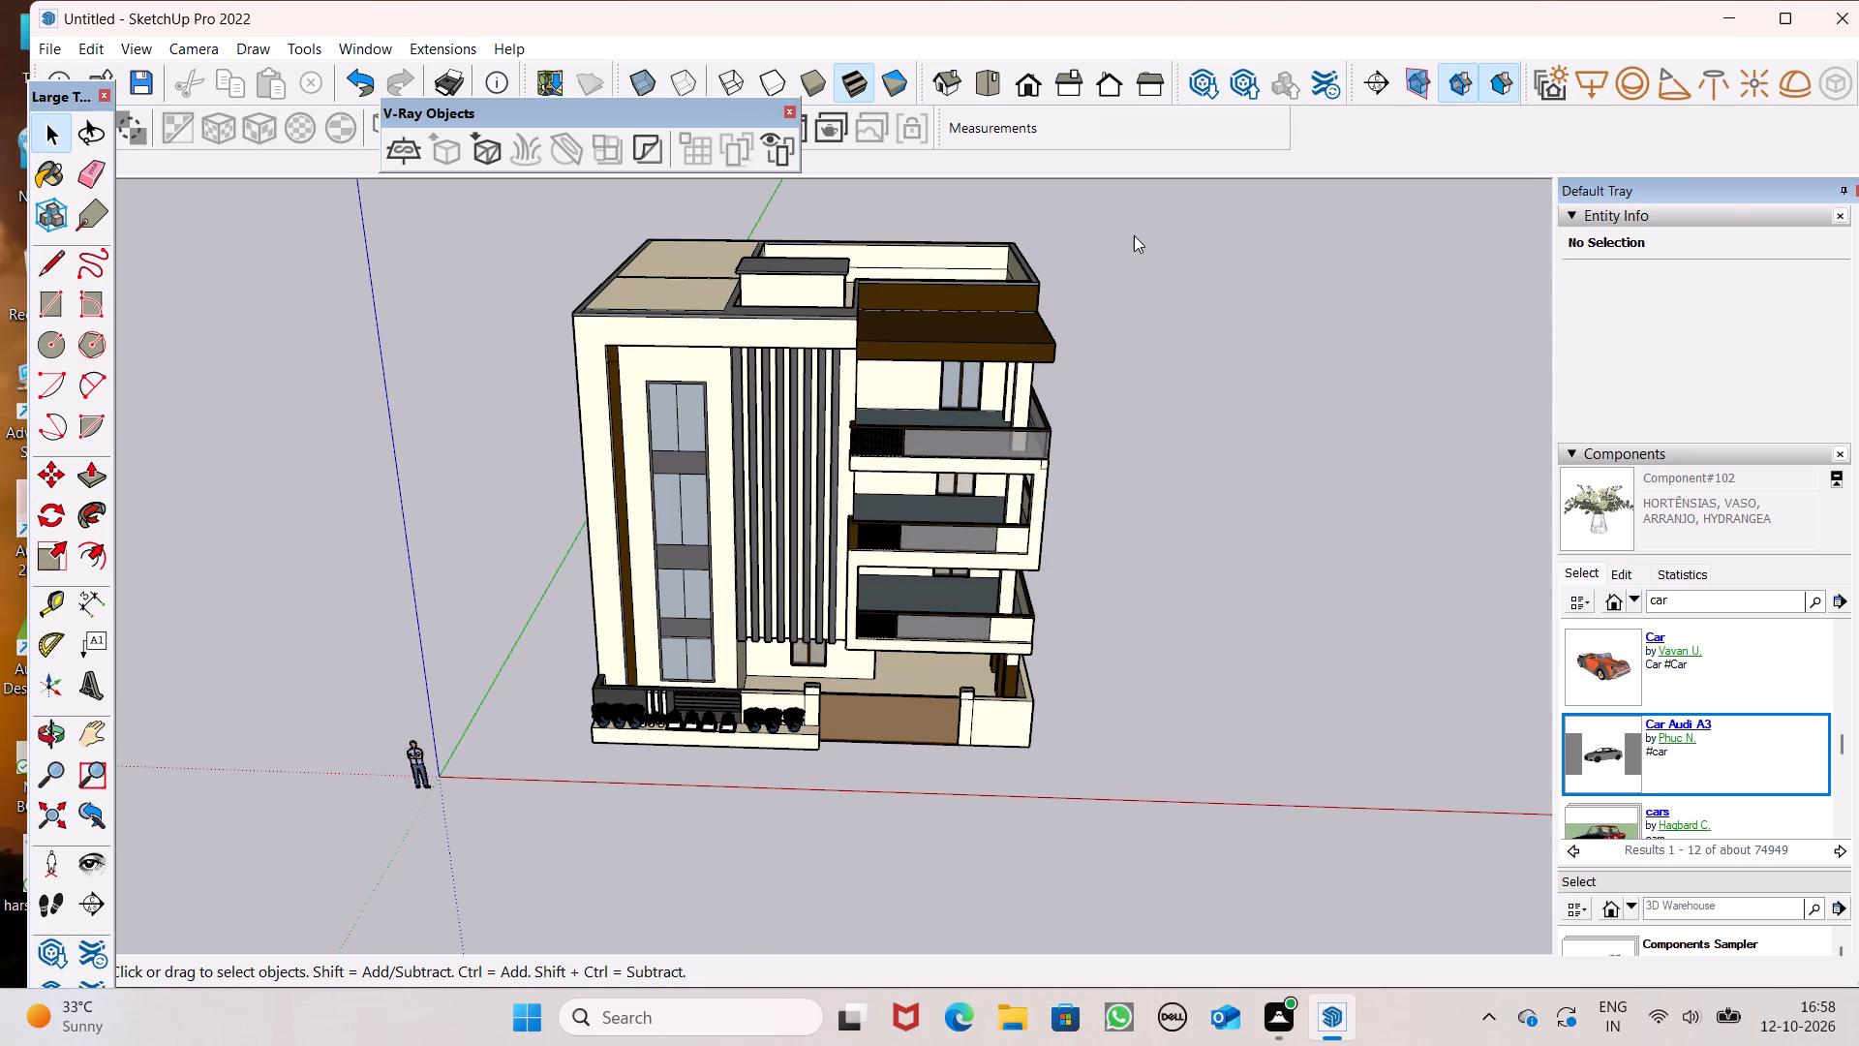
key(5)
click(1590, 754)
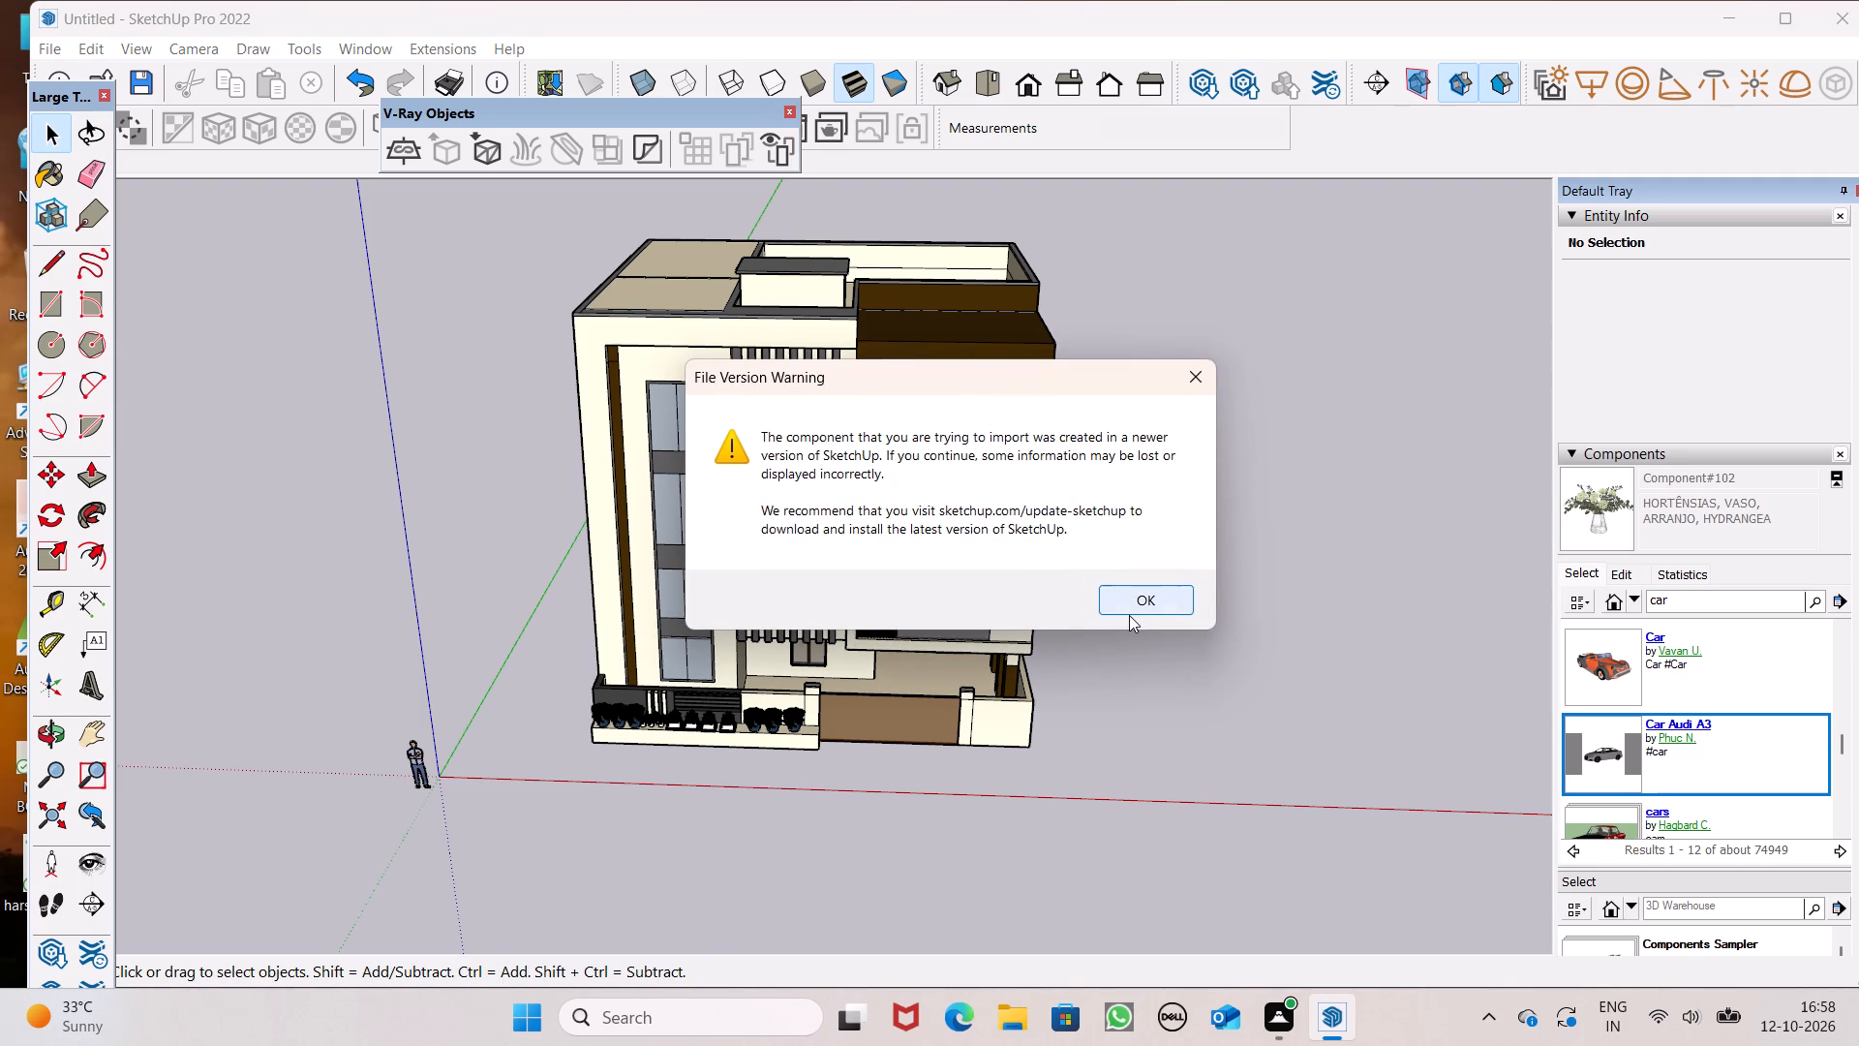
click(1131, 607)
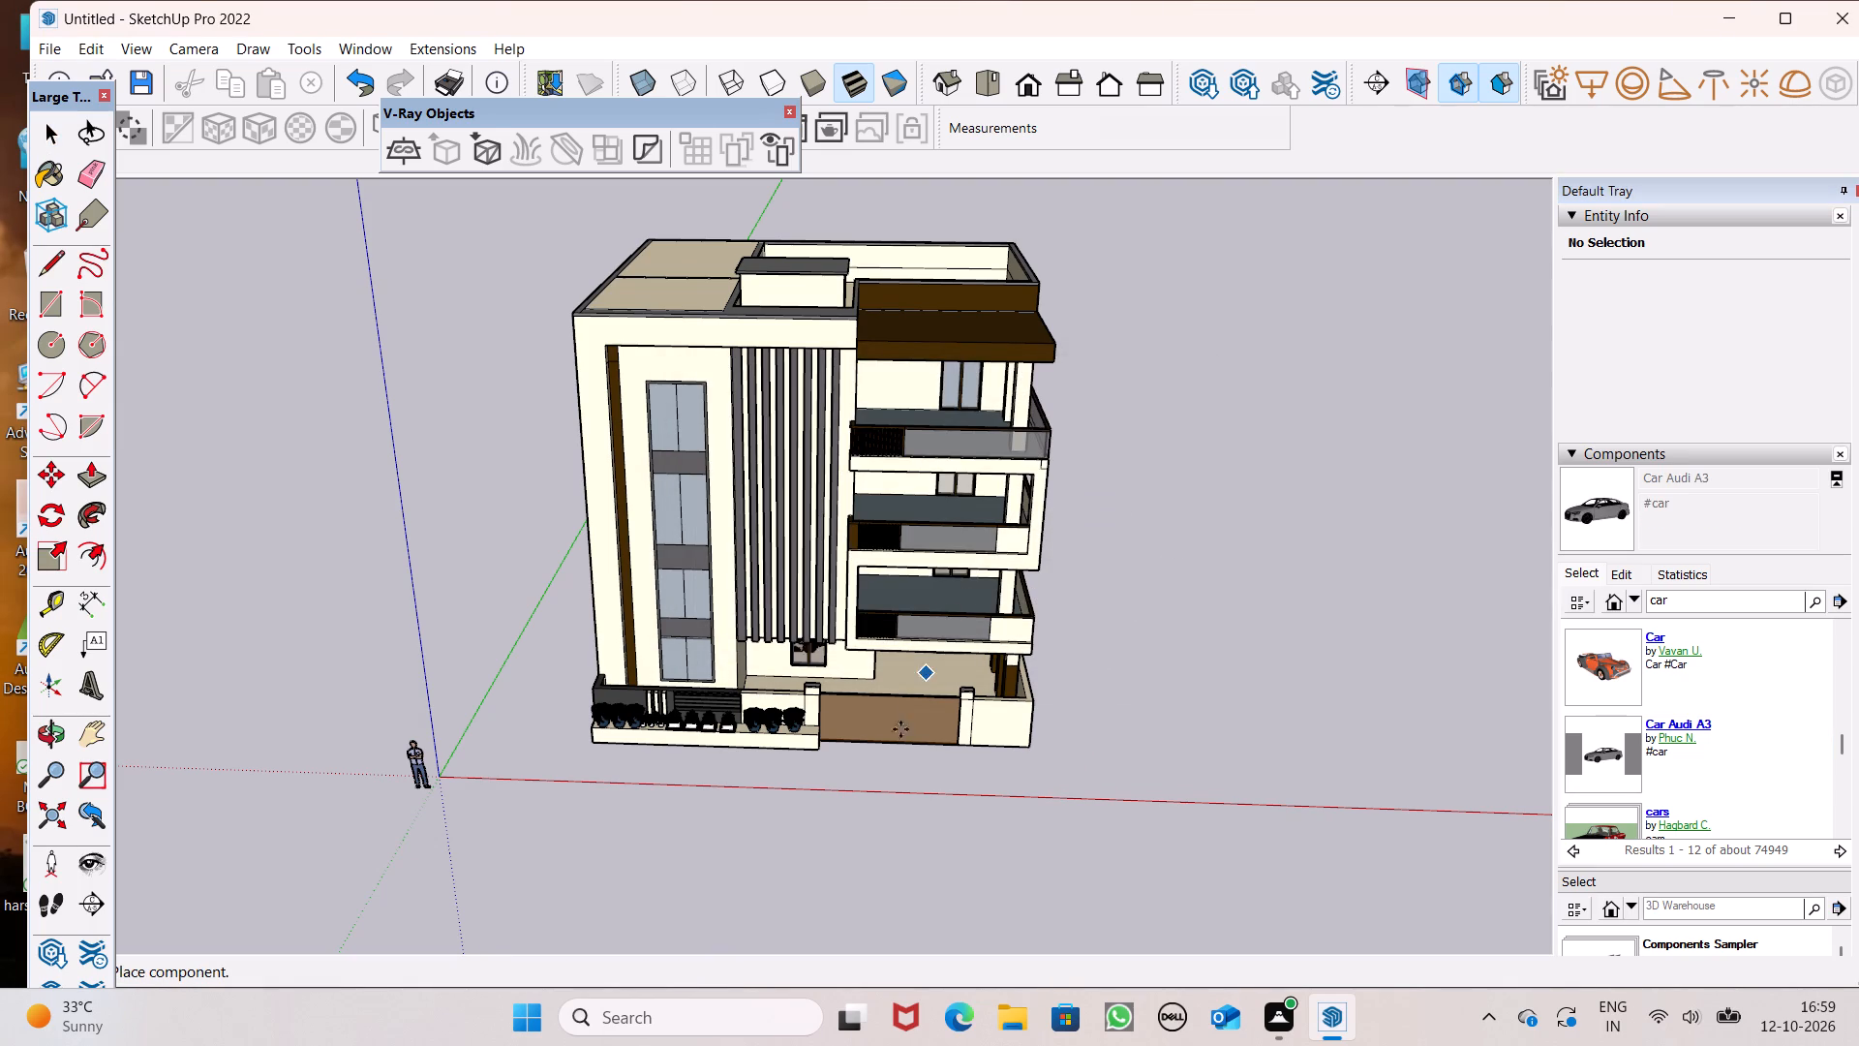
Place the Audi A3 on the open ground beside the balcony side of the building.
scroll(1001, 704, up, 1)
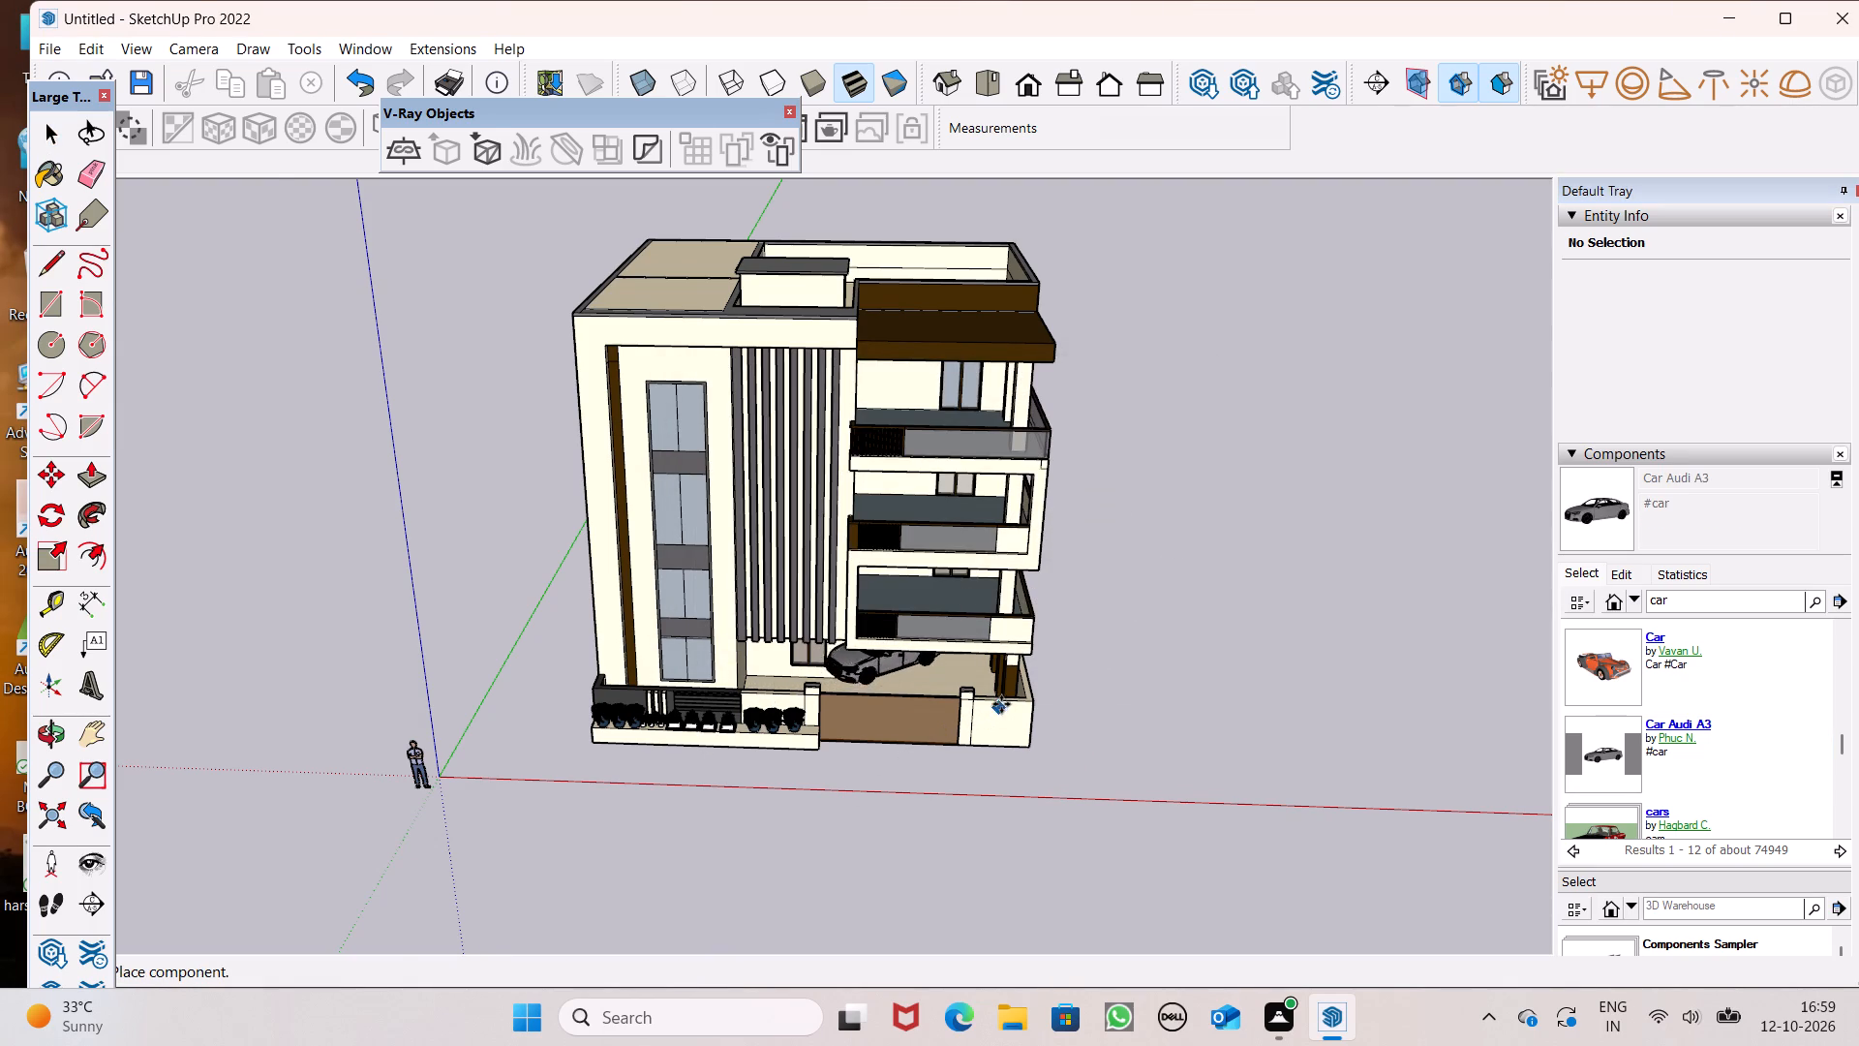
scroll(987, 643, up, 7)
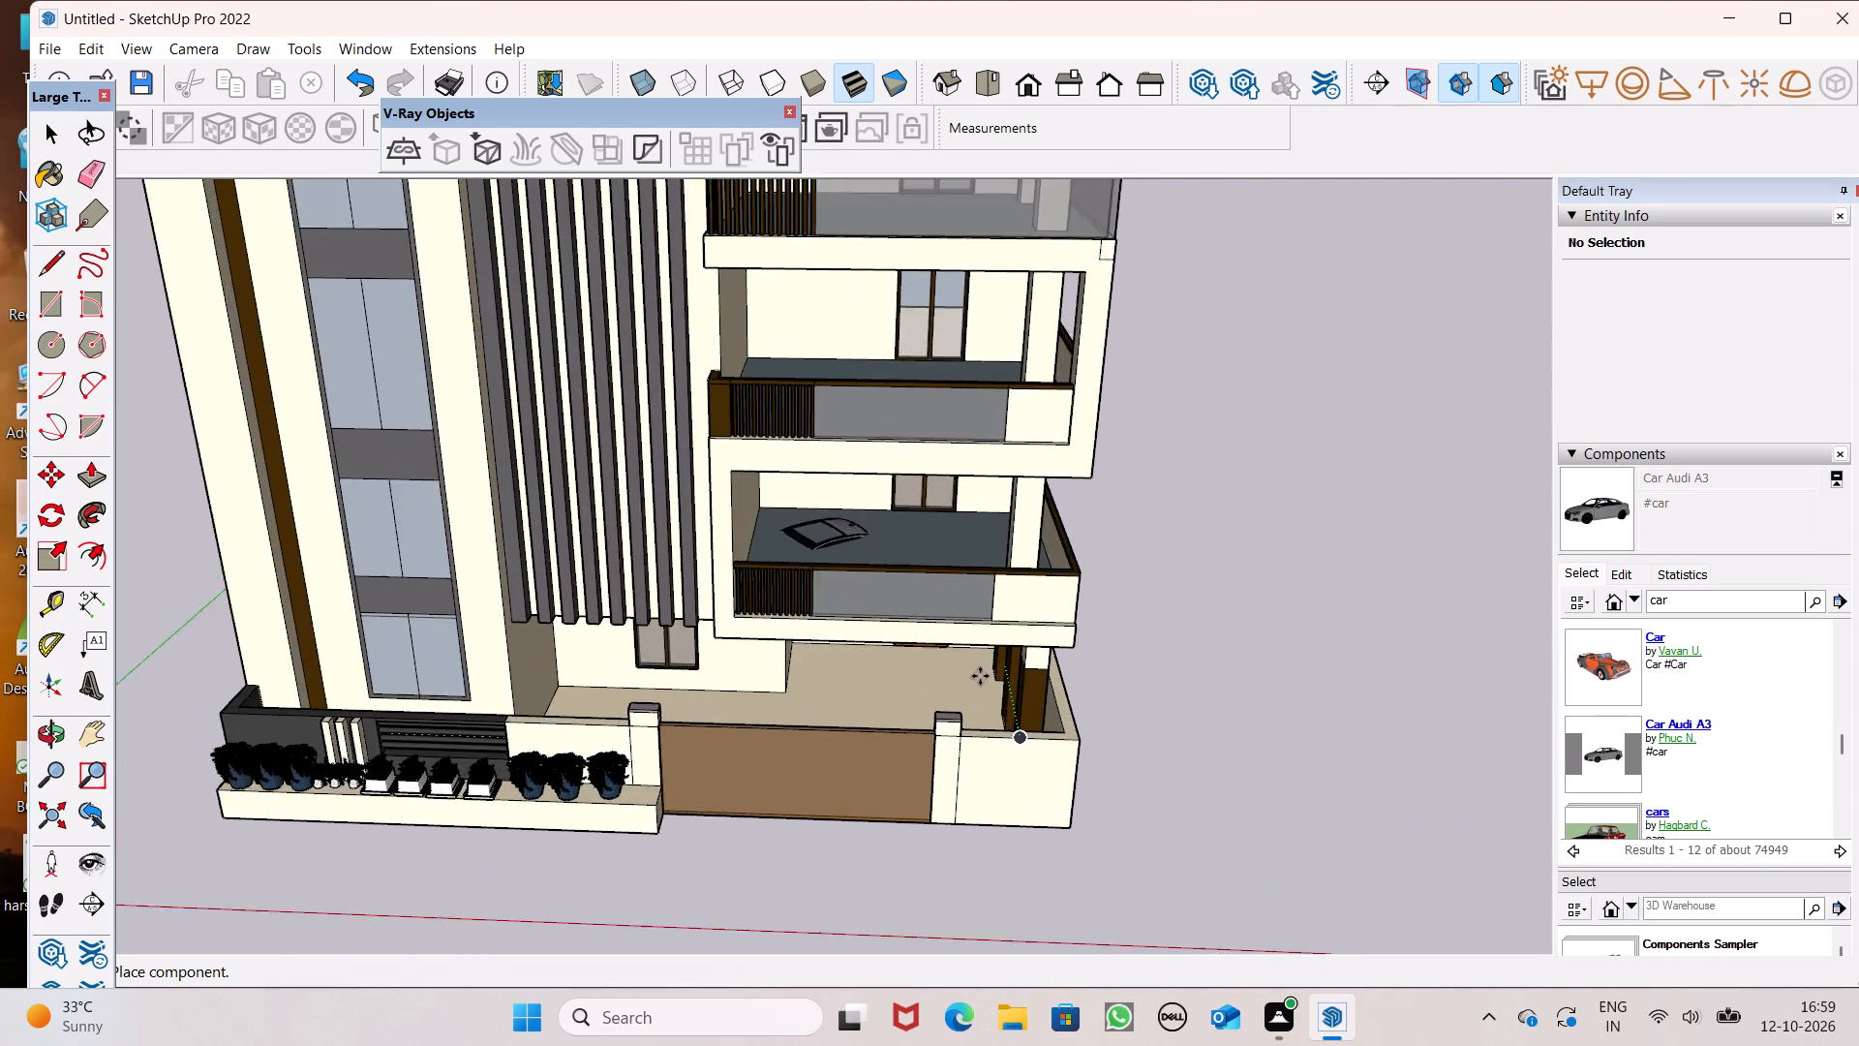
scroll(1041, 817, up, 1)
middle_drag(1032, 815, 1054, 721)
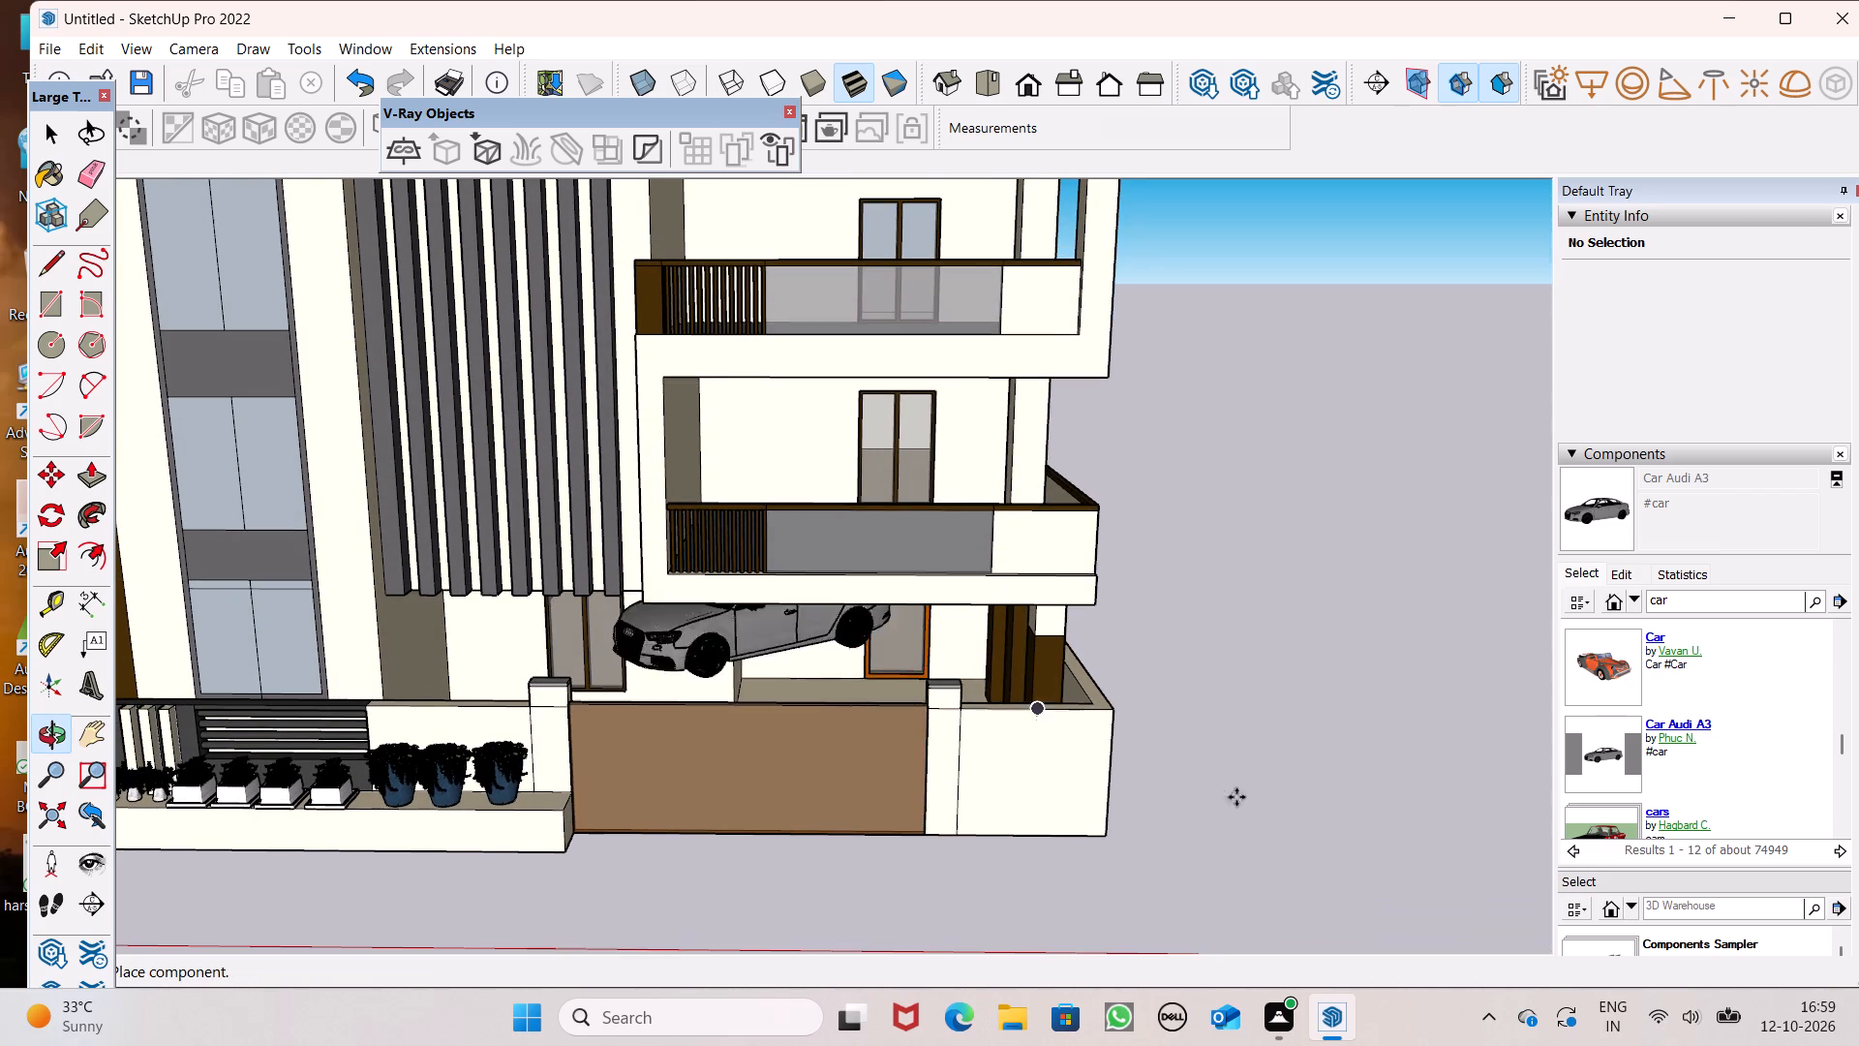
scroll(1326, 695, down, 6)
scroll(970, 636, down, 5)
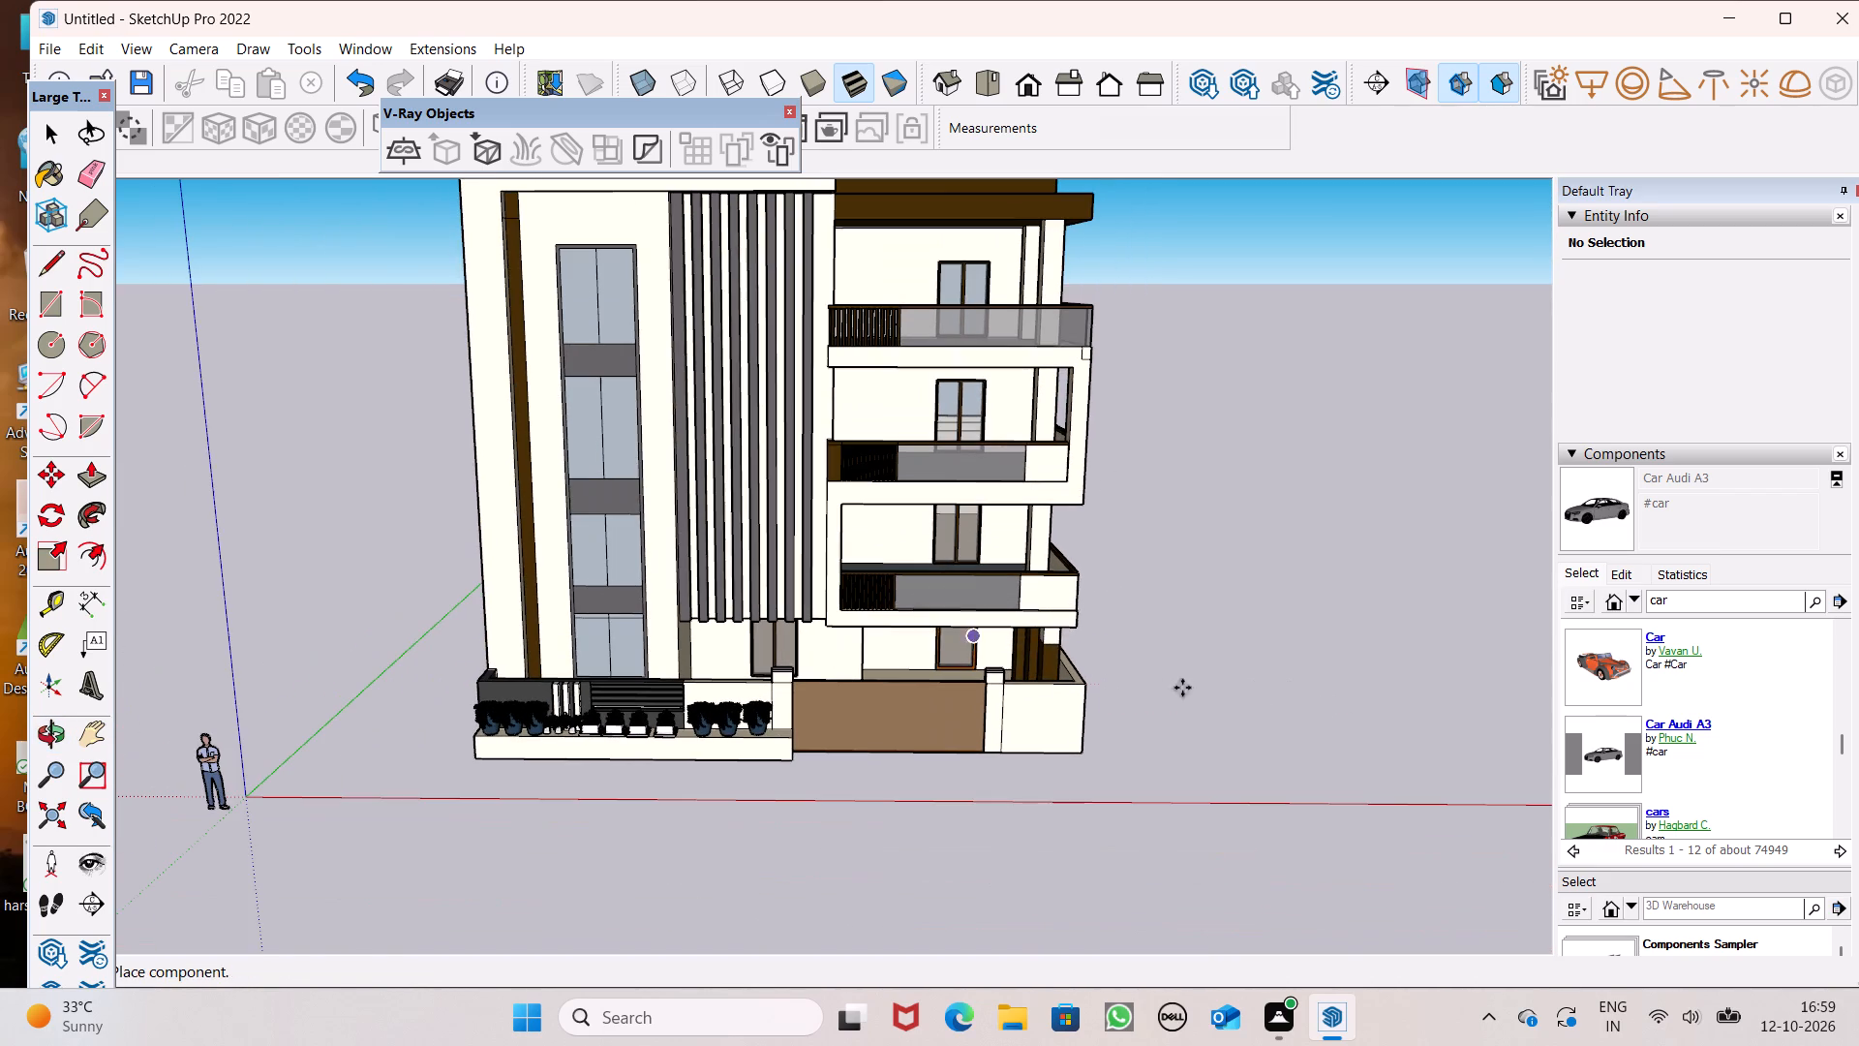
click(1413, 734)
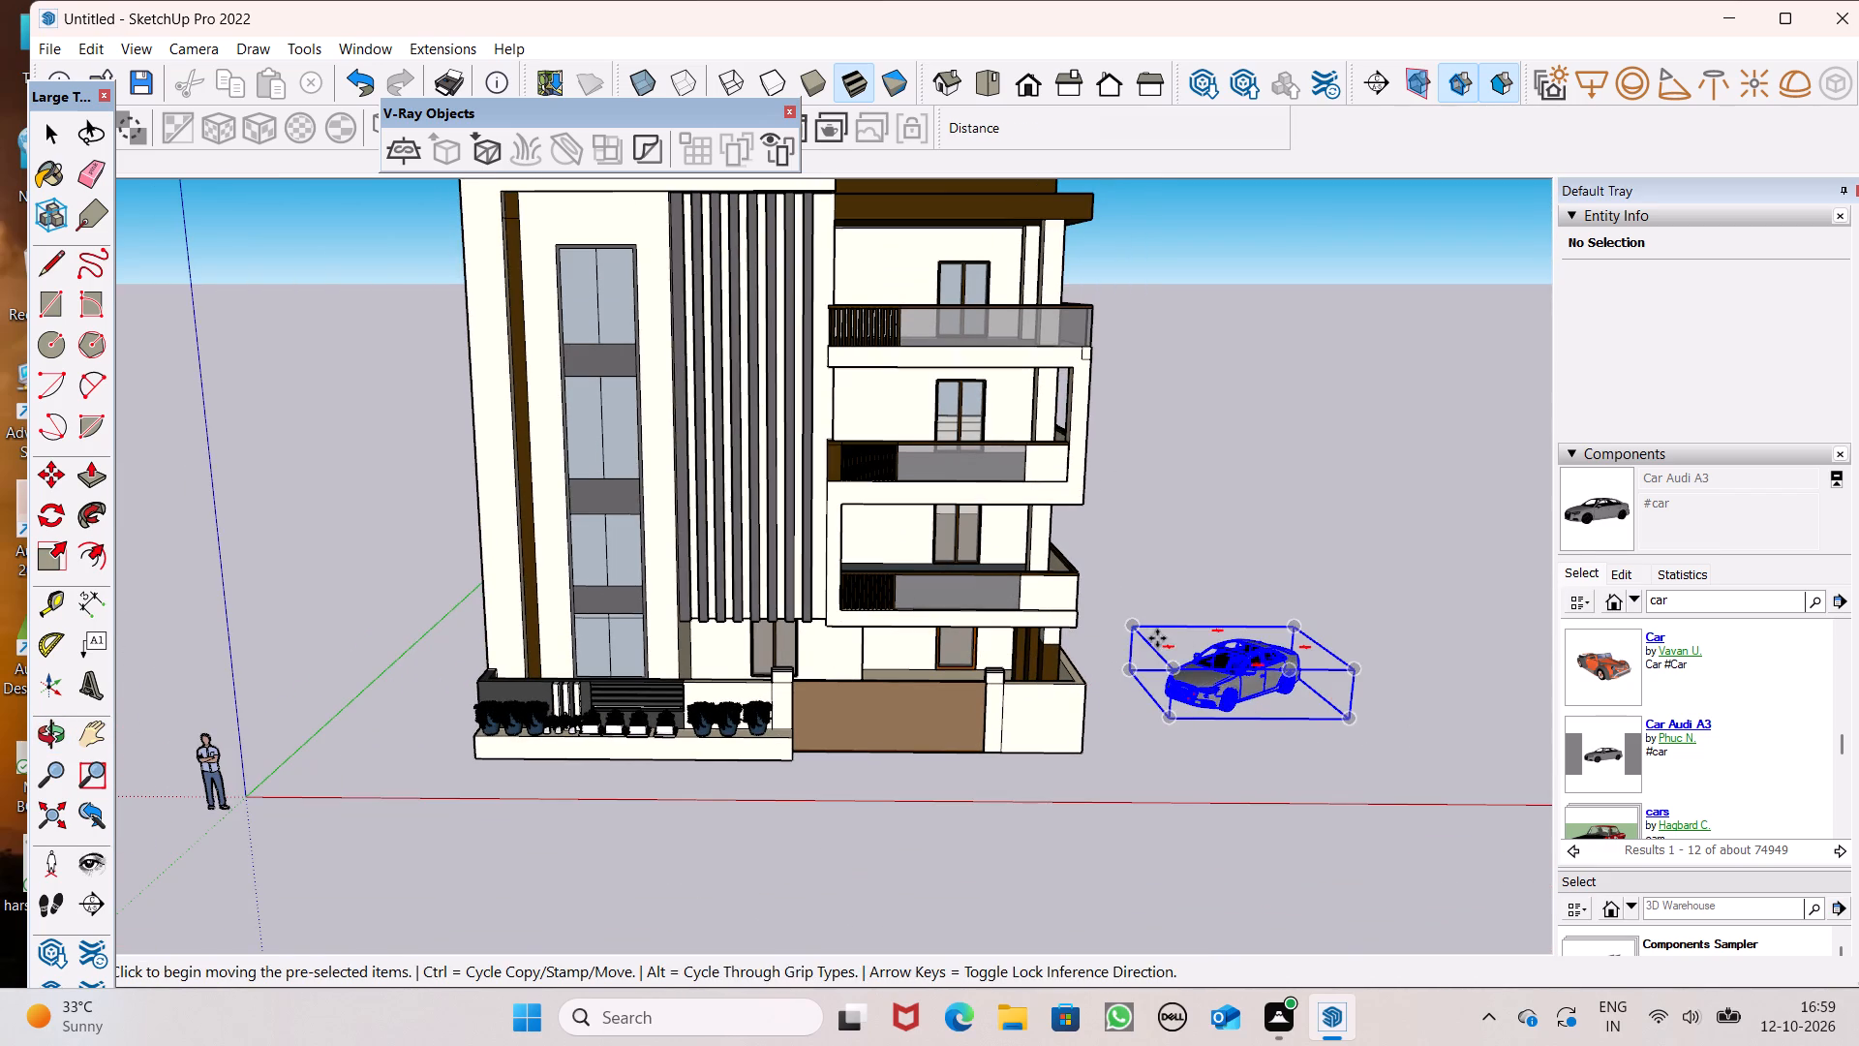
key(space)
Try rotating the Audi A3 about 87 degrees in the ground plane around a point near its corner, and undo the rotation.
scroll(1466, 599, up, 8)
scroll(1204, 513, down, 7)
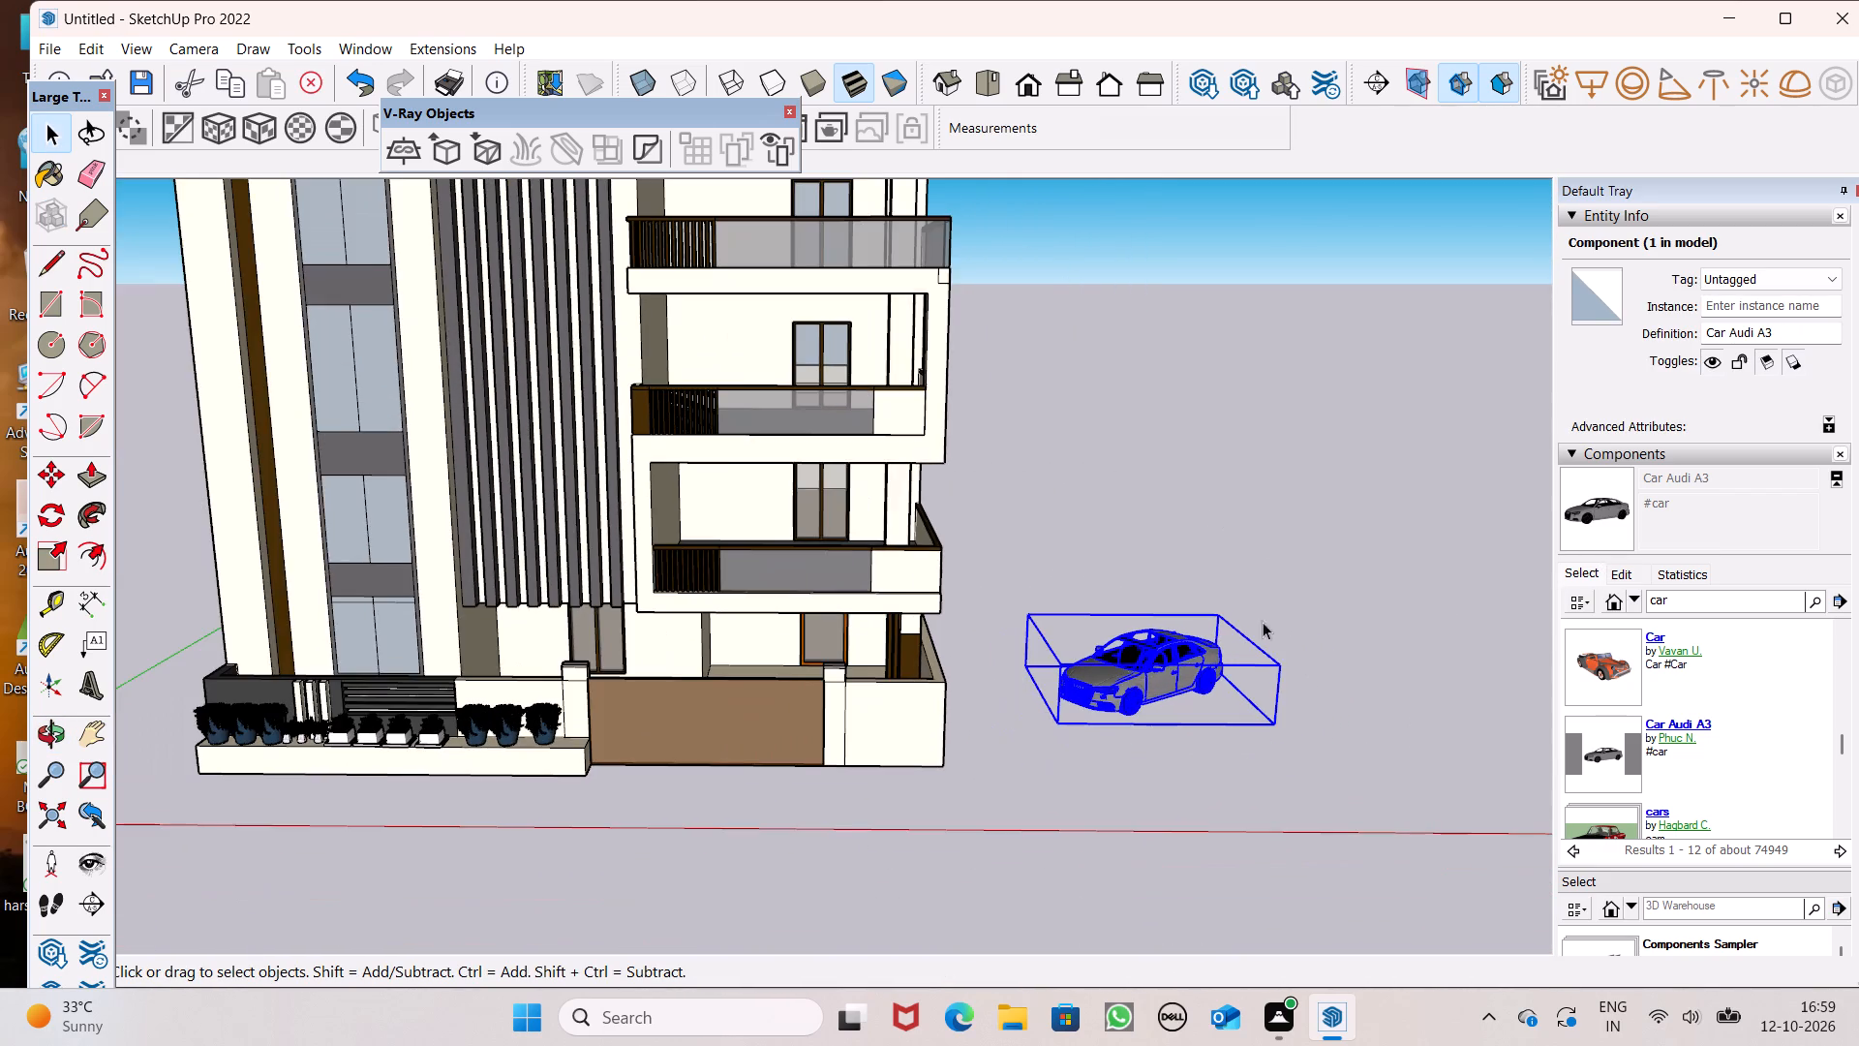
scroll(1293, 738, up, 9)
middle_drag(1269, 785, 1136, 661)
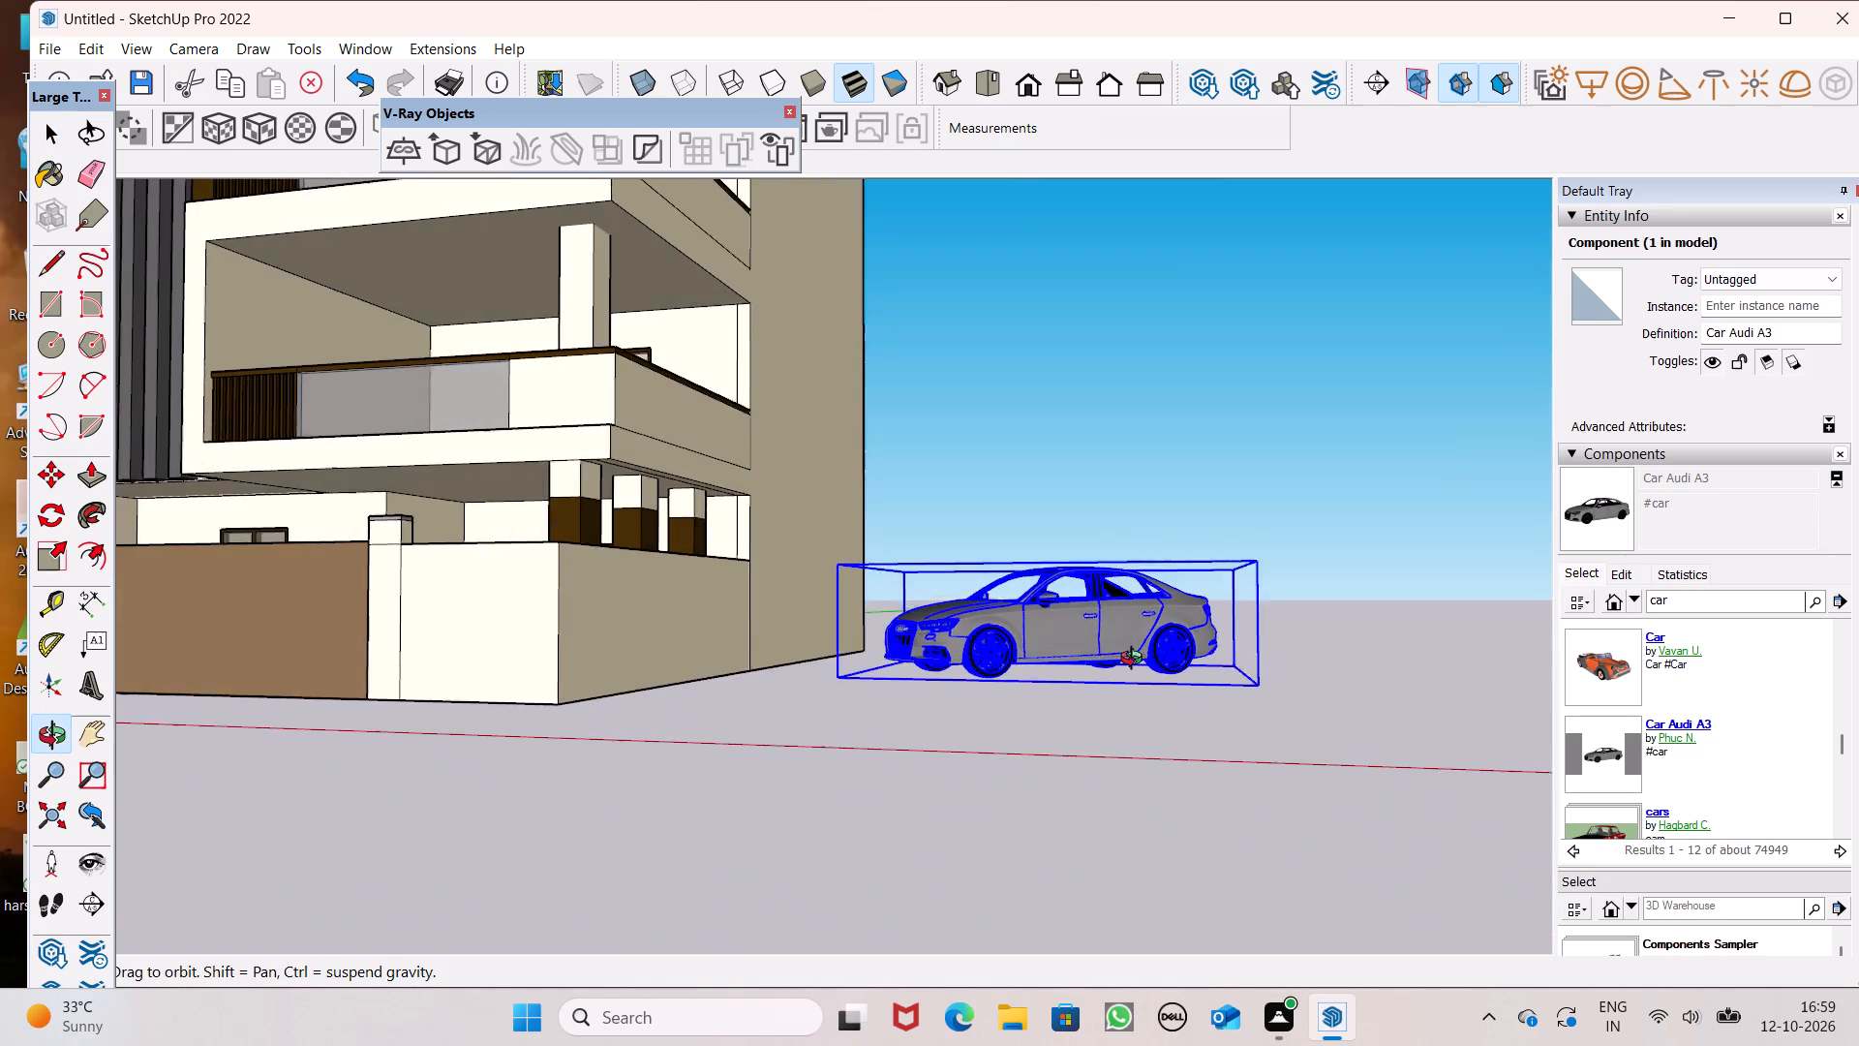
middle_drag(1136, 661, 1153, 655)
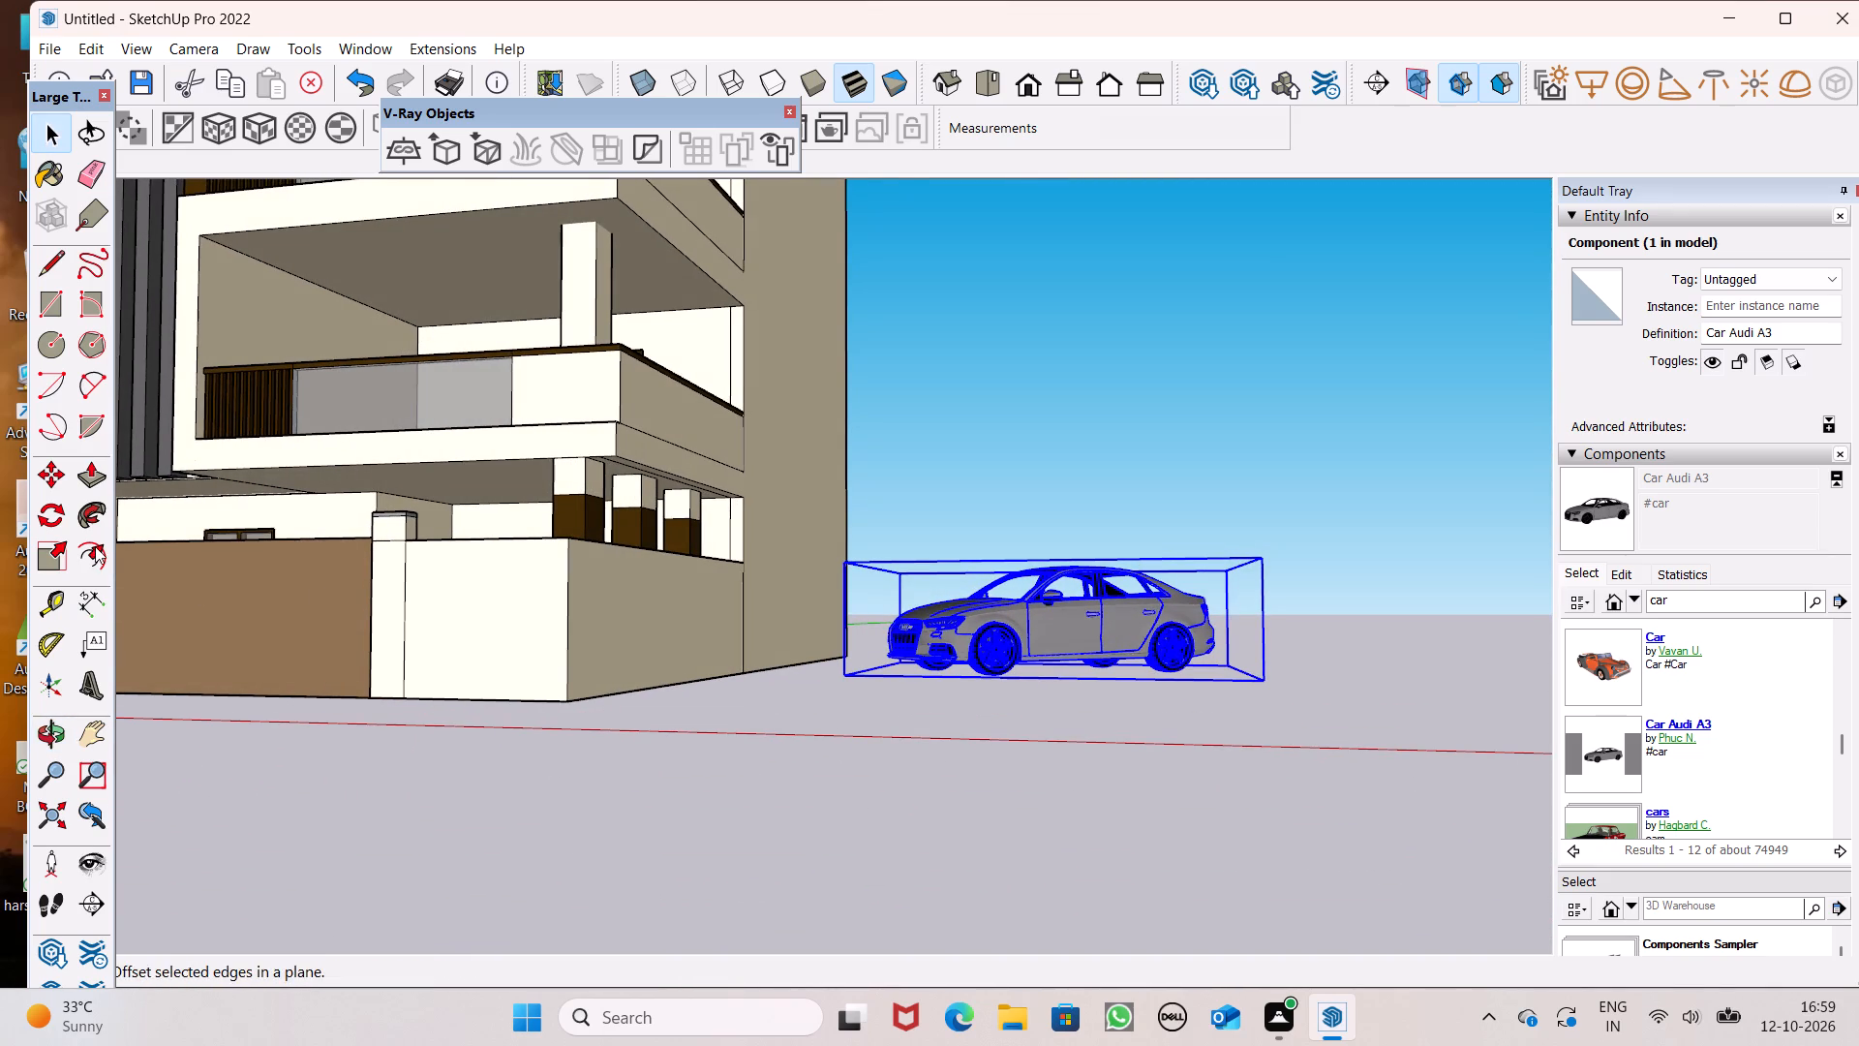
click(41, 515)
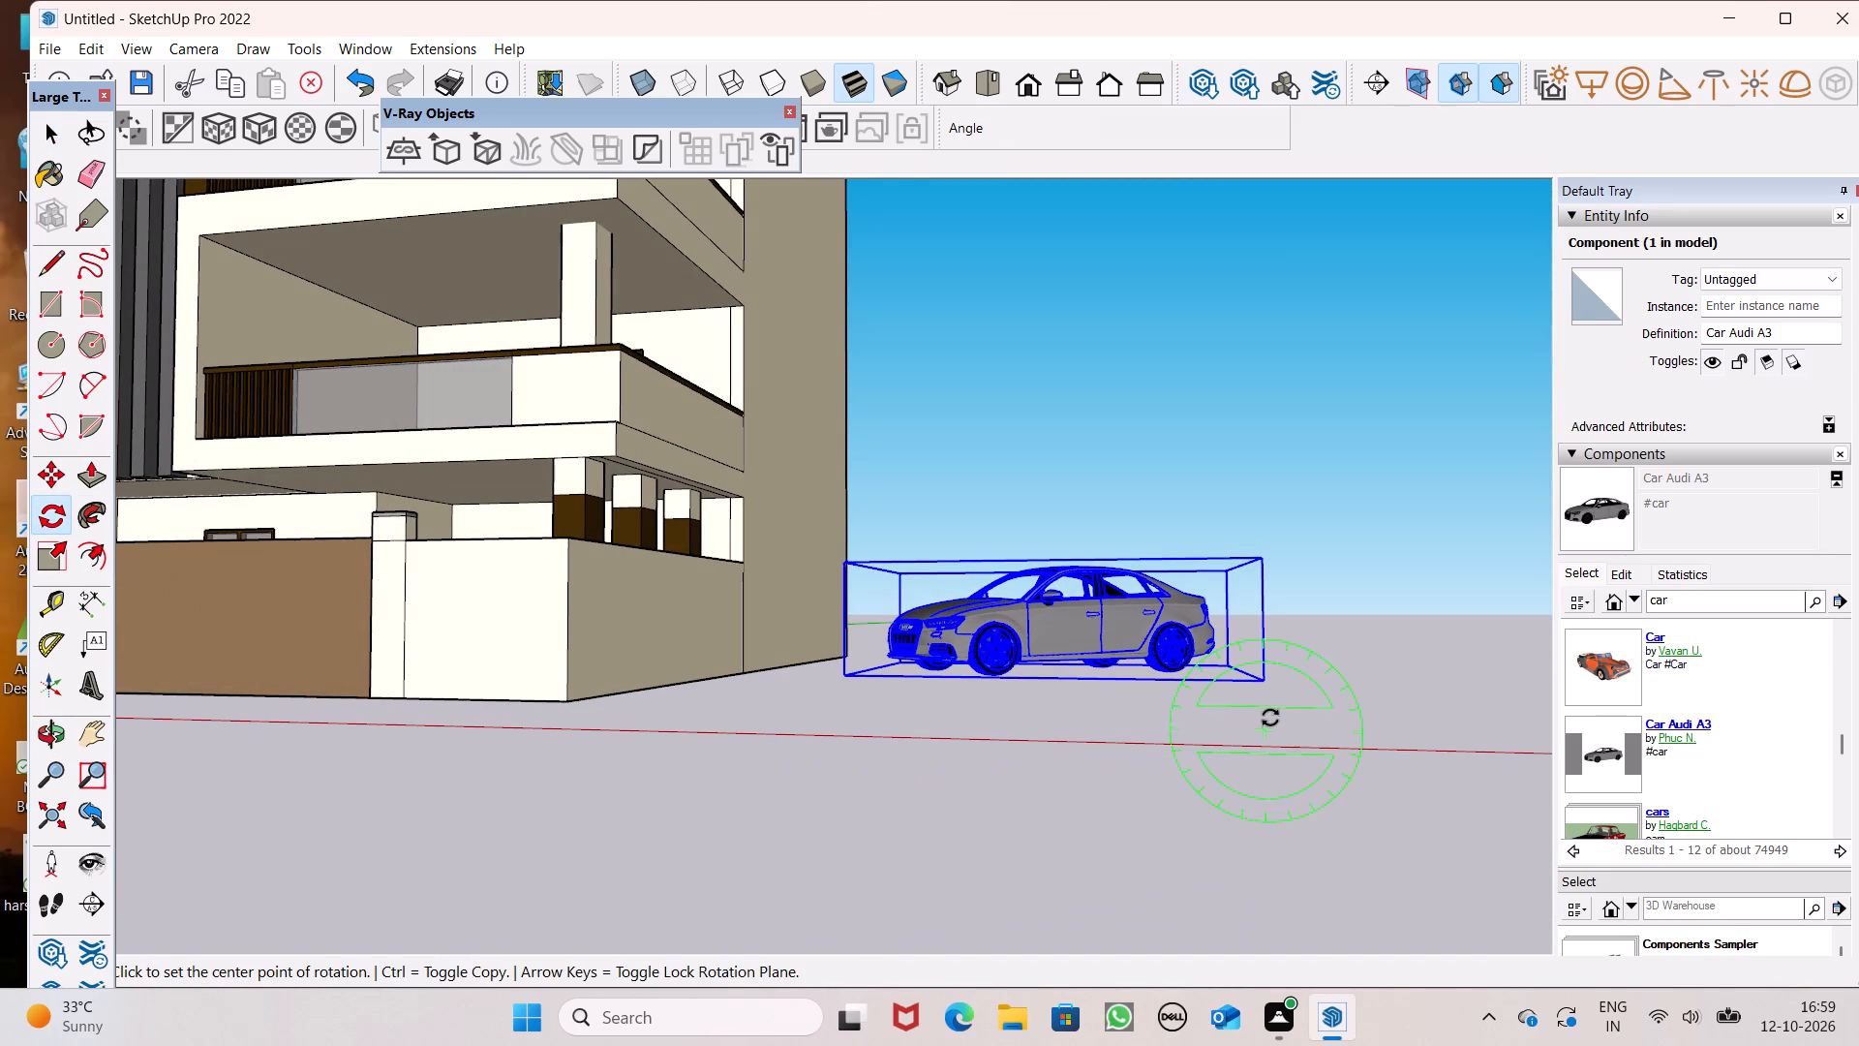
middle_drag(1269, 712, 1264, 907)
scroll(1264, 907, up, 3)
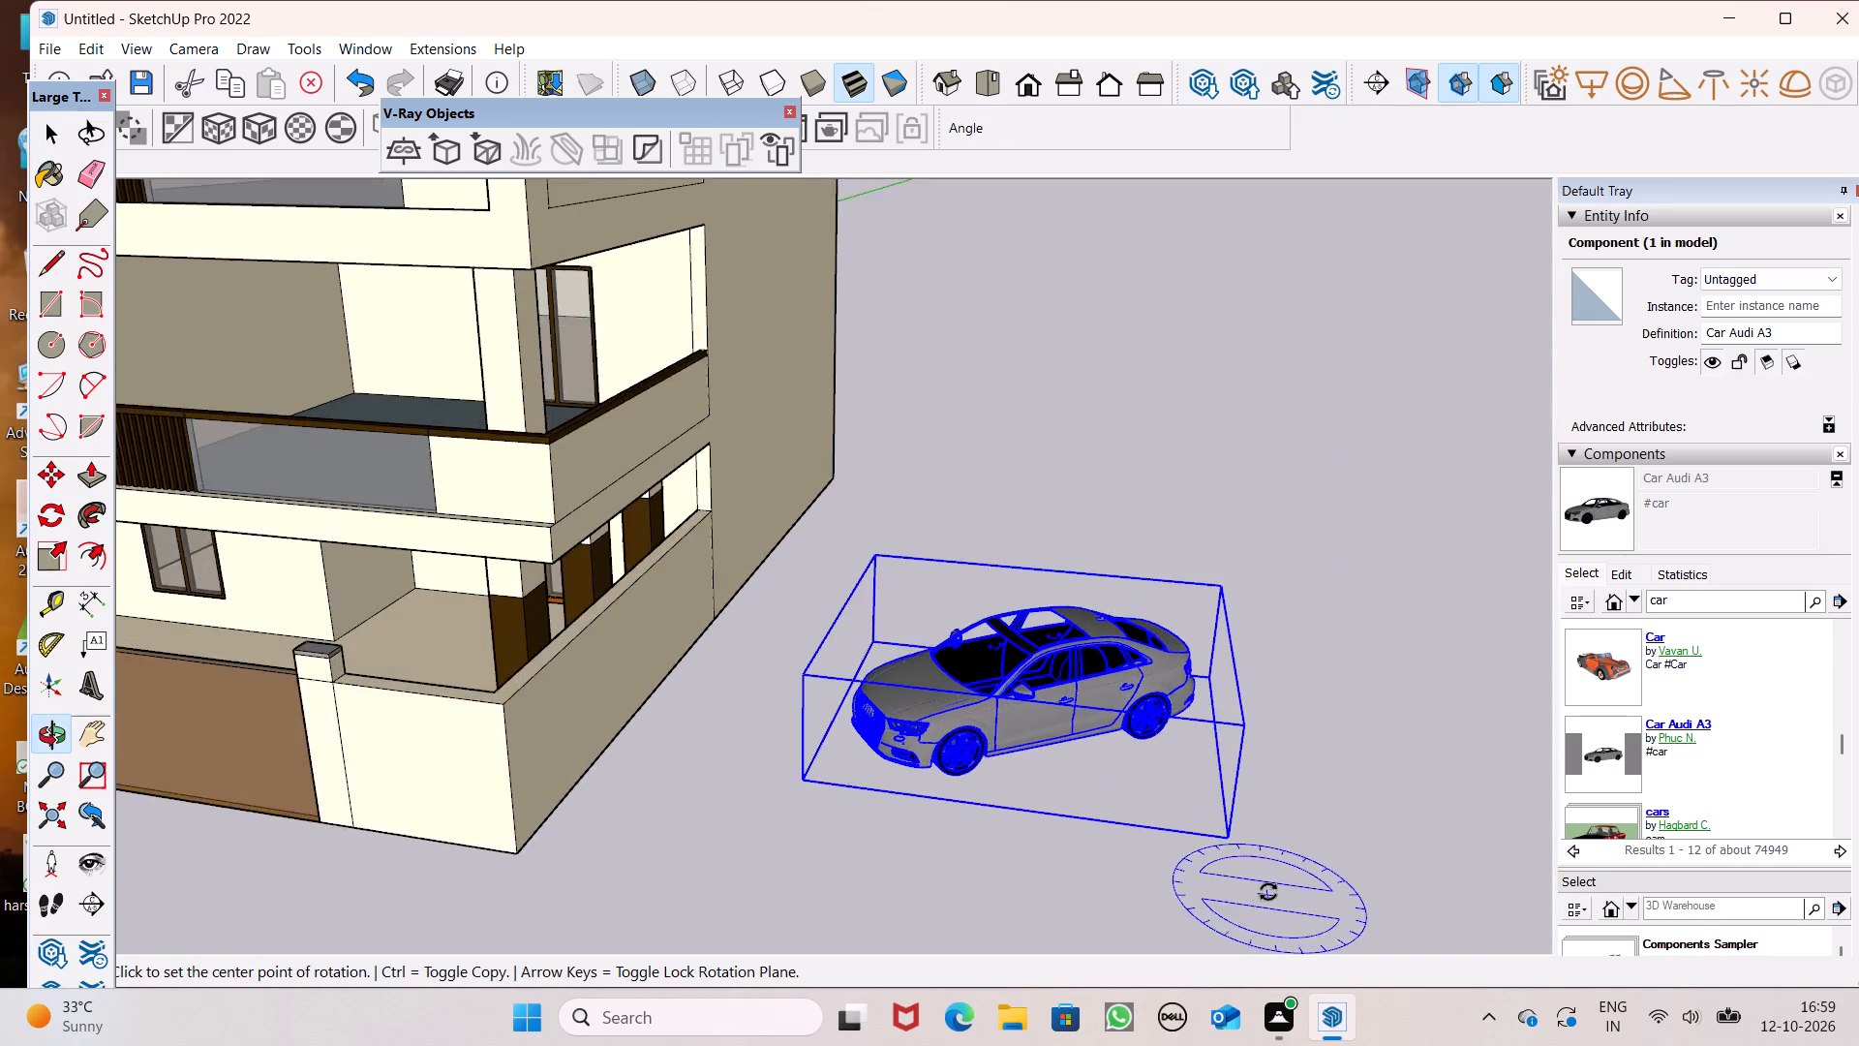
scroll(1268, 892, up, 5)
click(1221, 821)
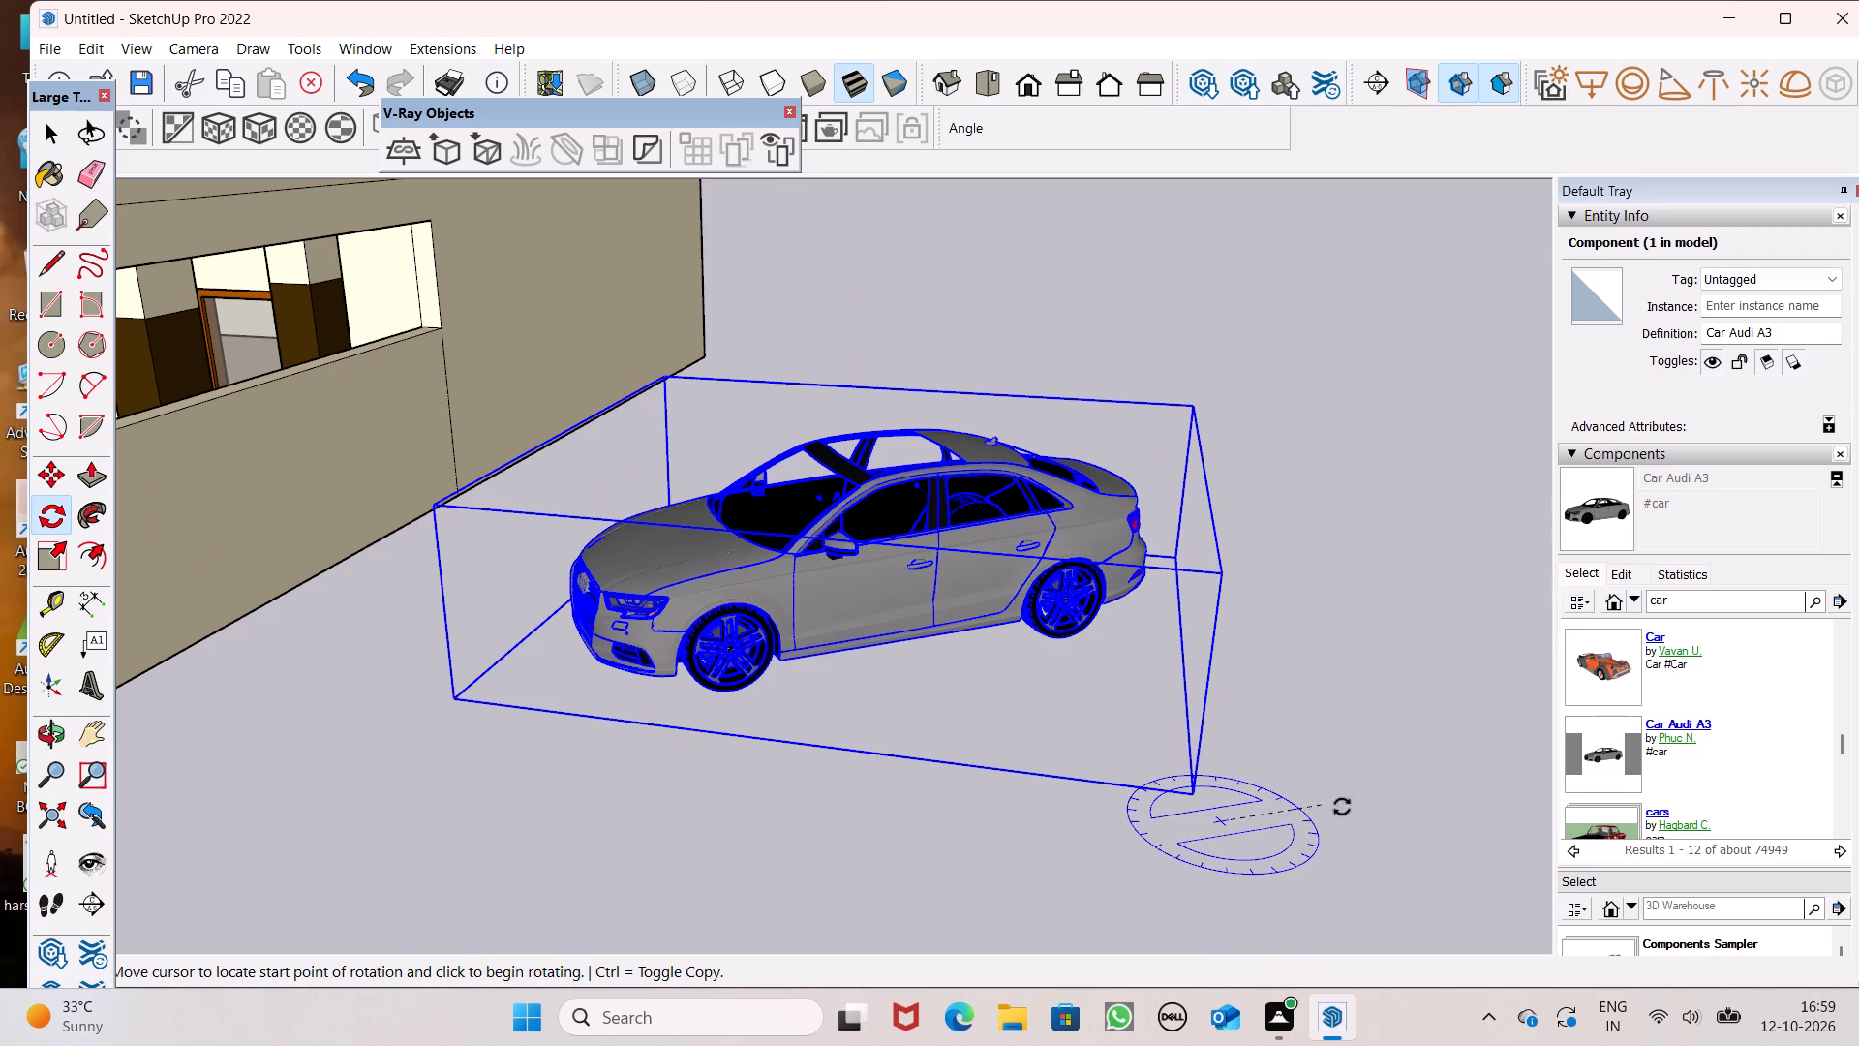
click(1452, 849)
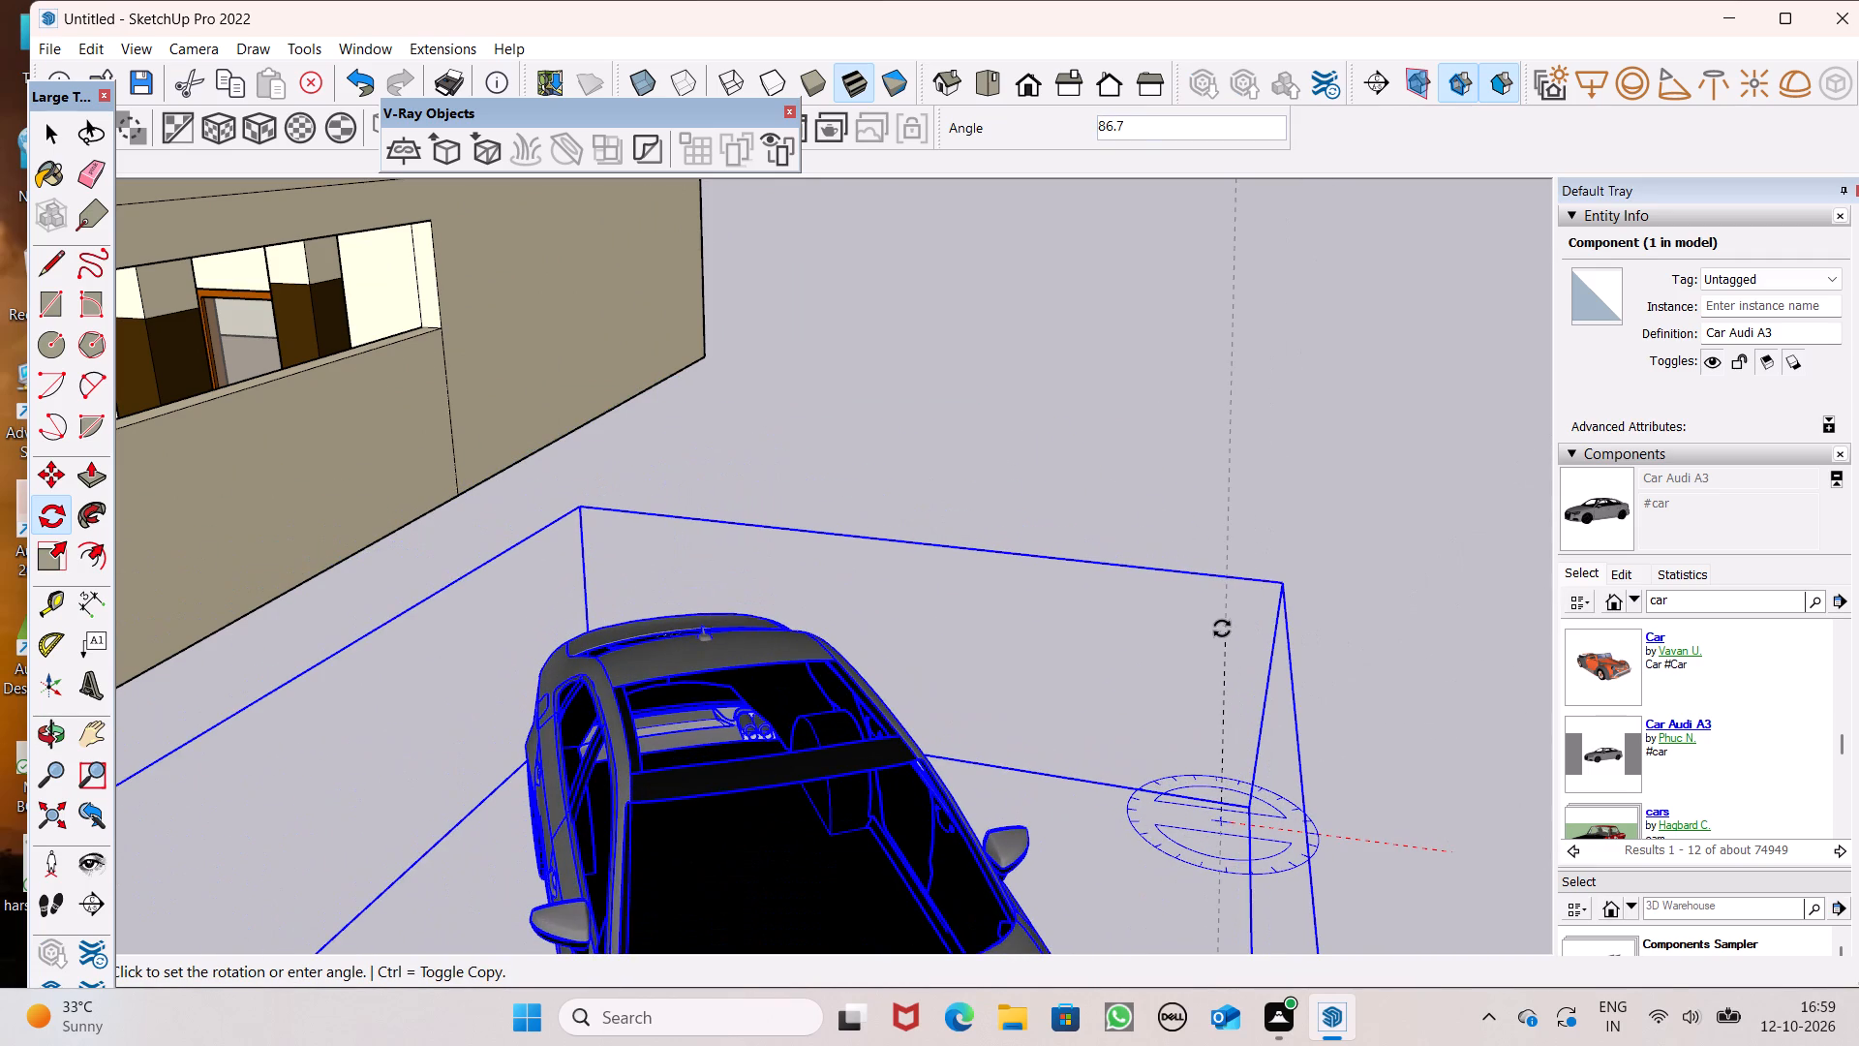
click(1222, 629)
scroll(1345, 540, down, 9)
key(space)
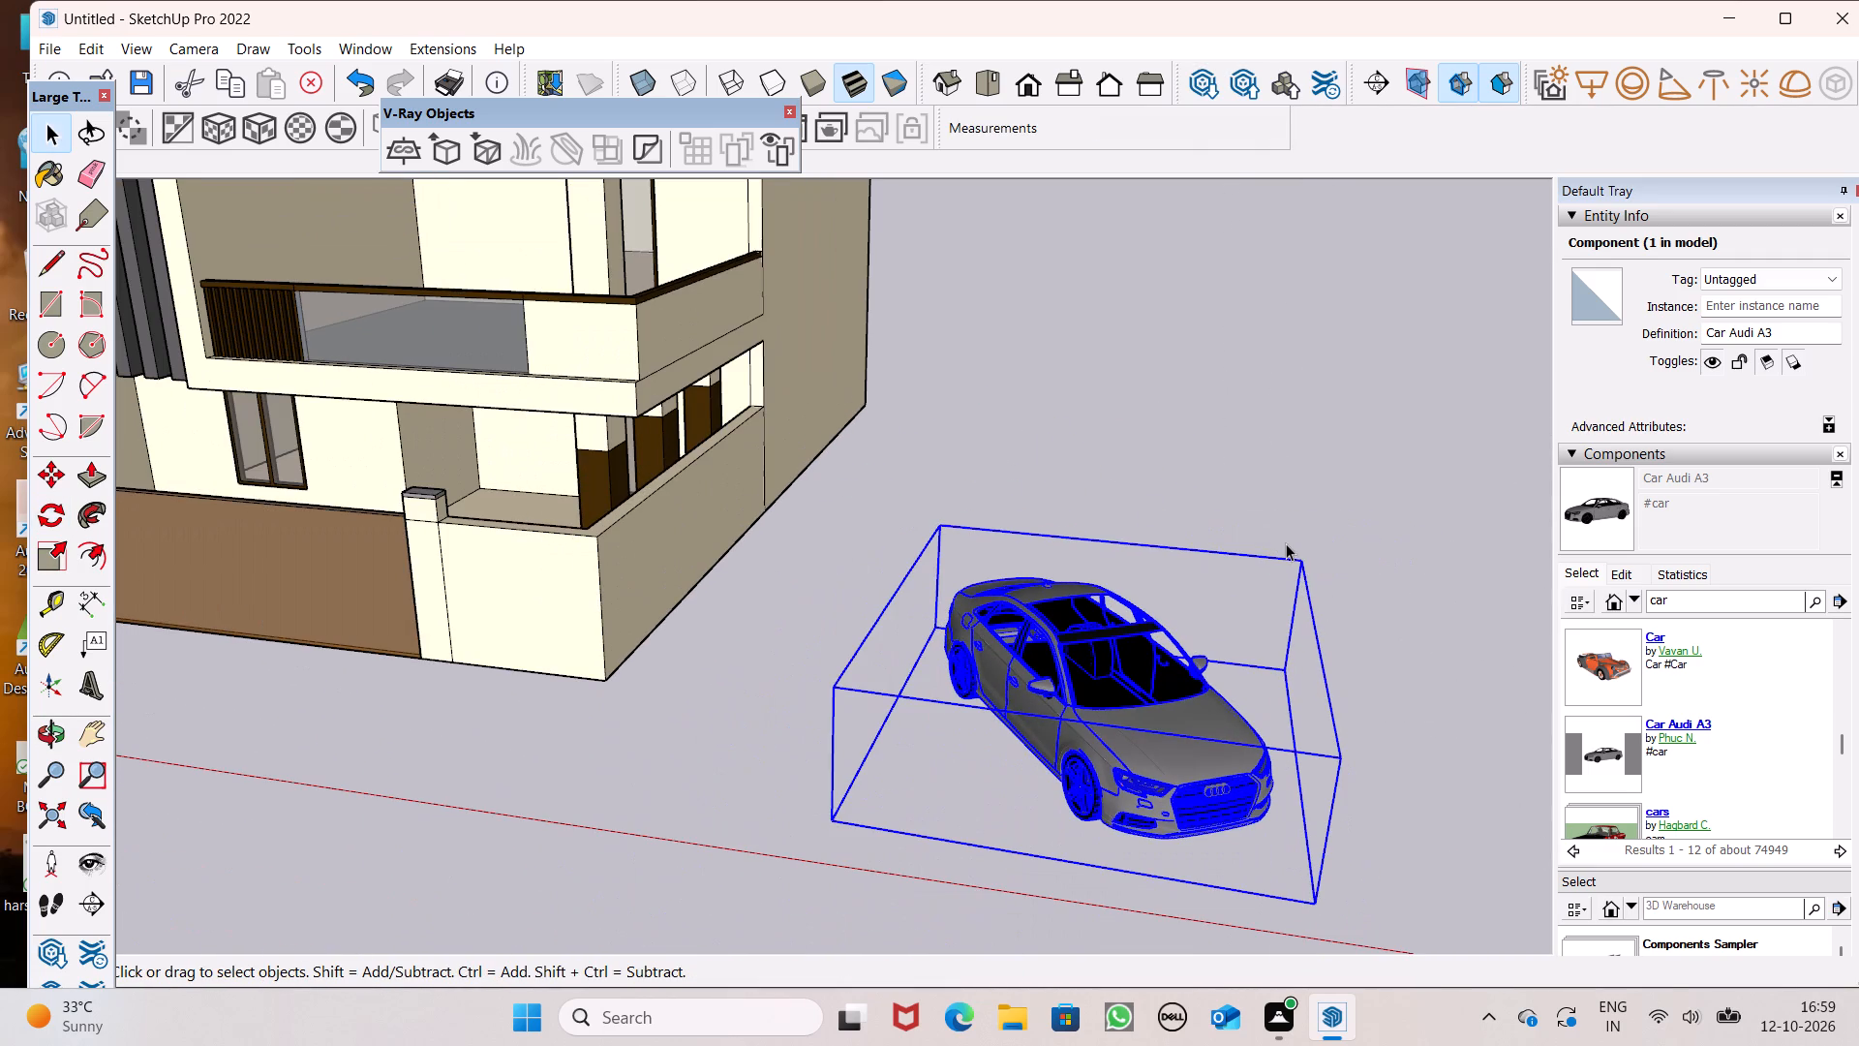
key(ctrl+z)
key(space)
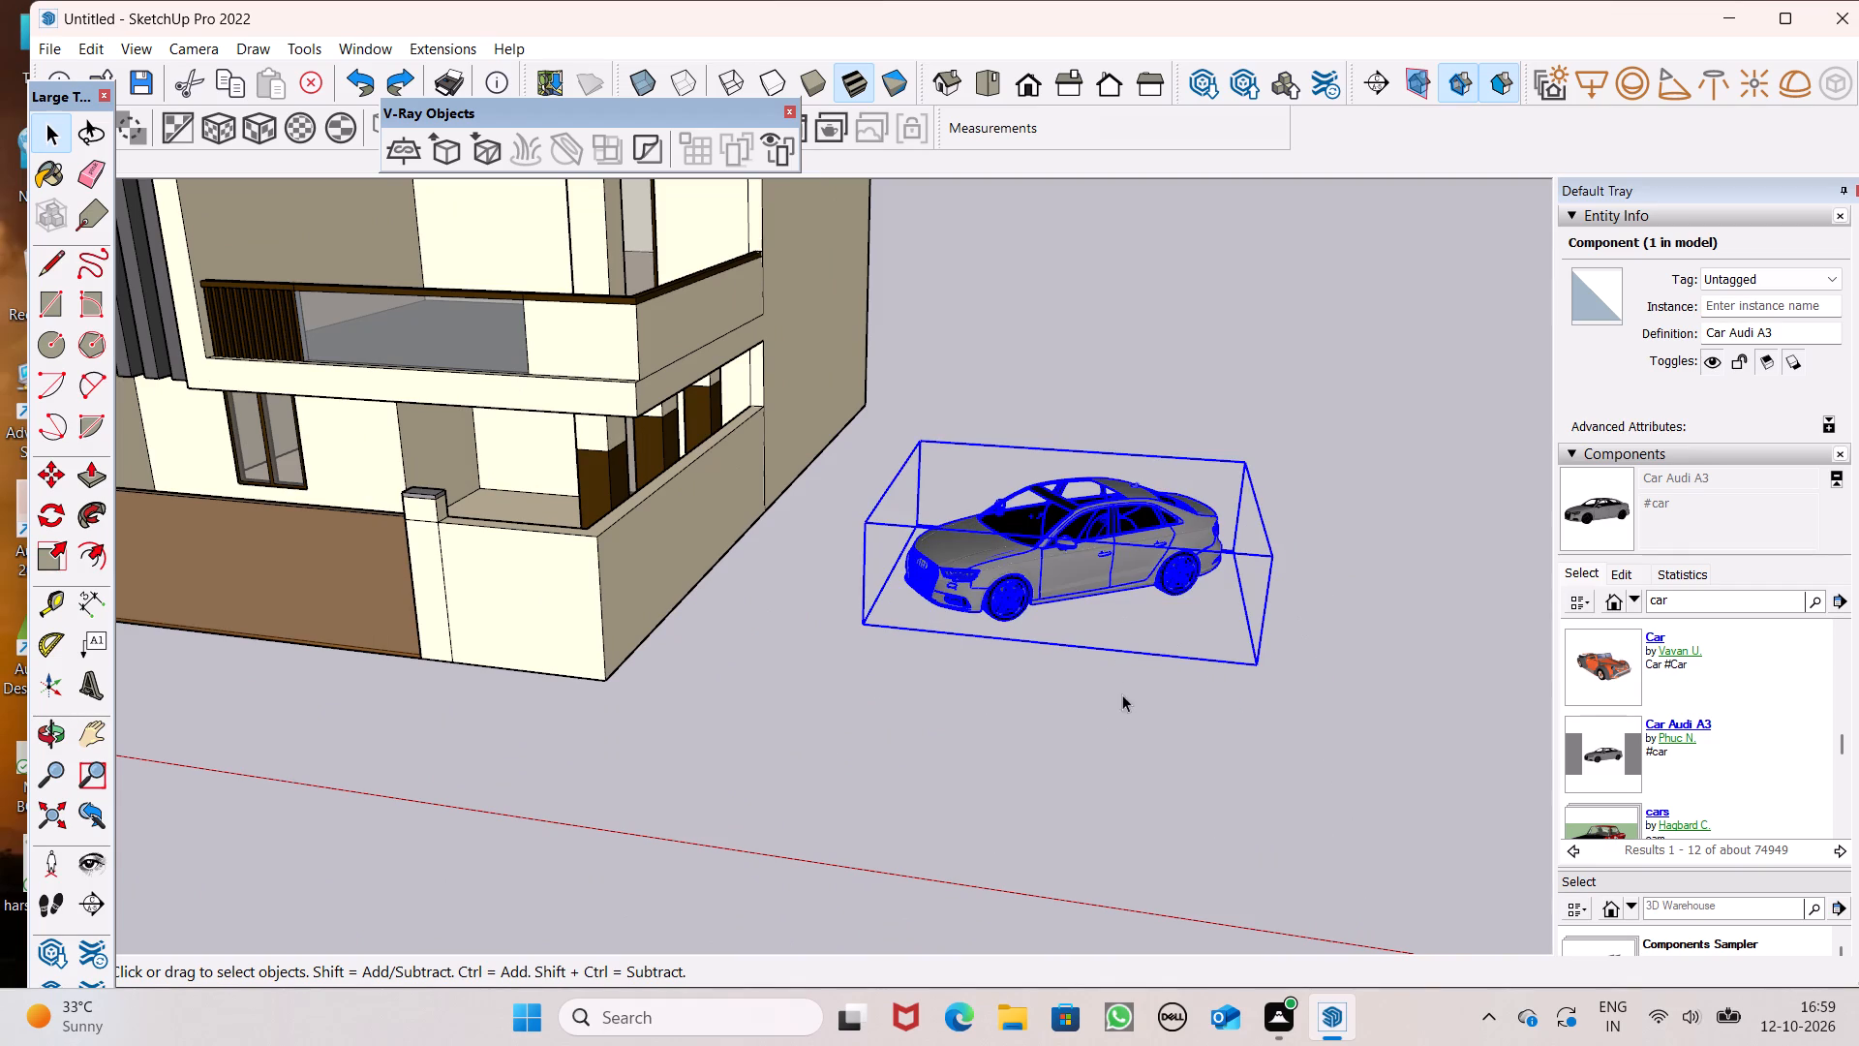
Scale the Audi A3 down uniformly to 0.86 from a corner grip.
click(1095, 708)
click(1054, 585)
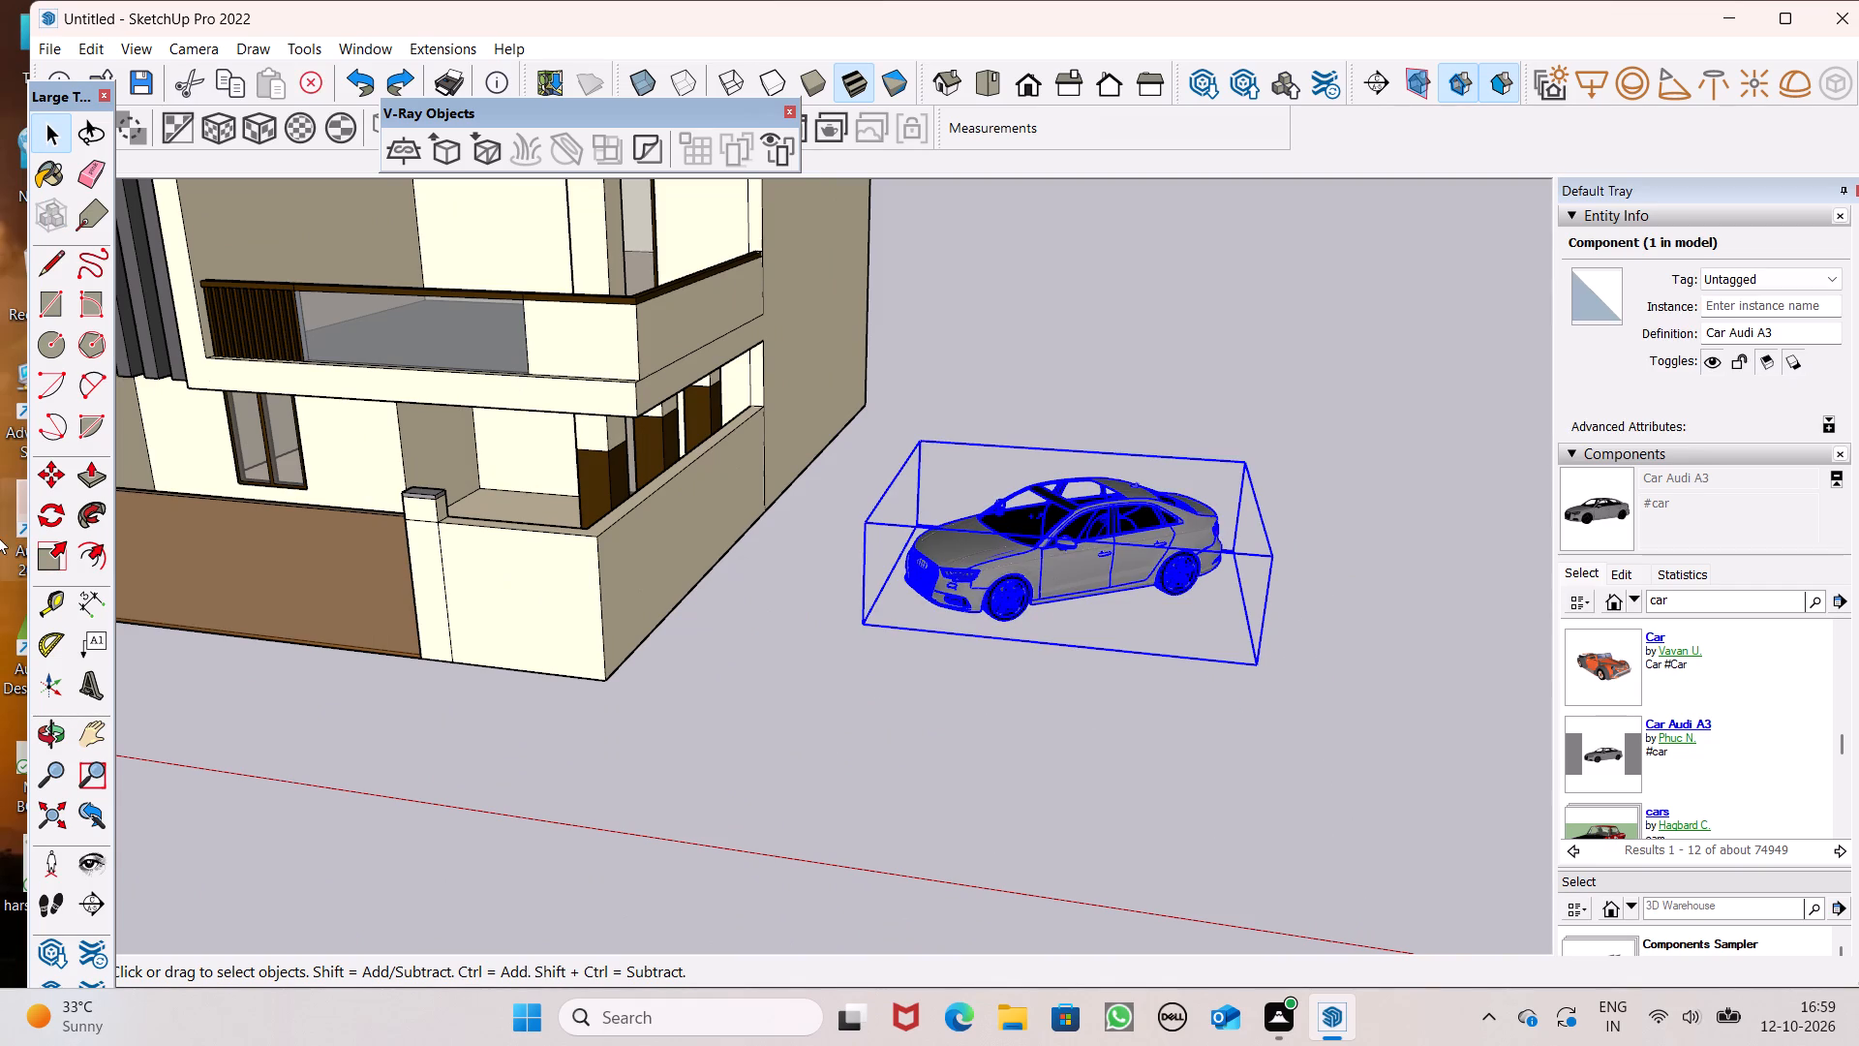
click(53, 548)
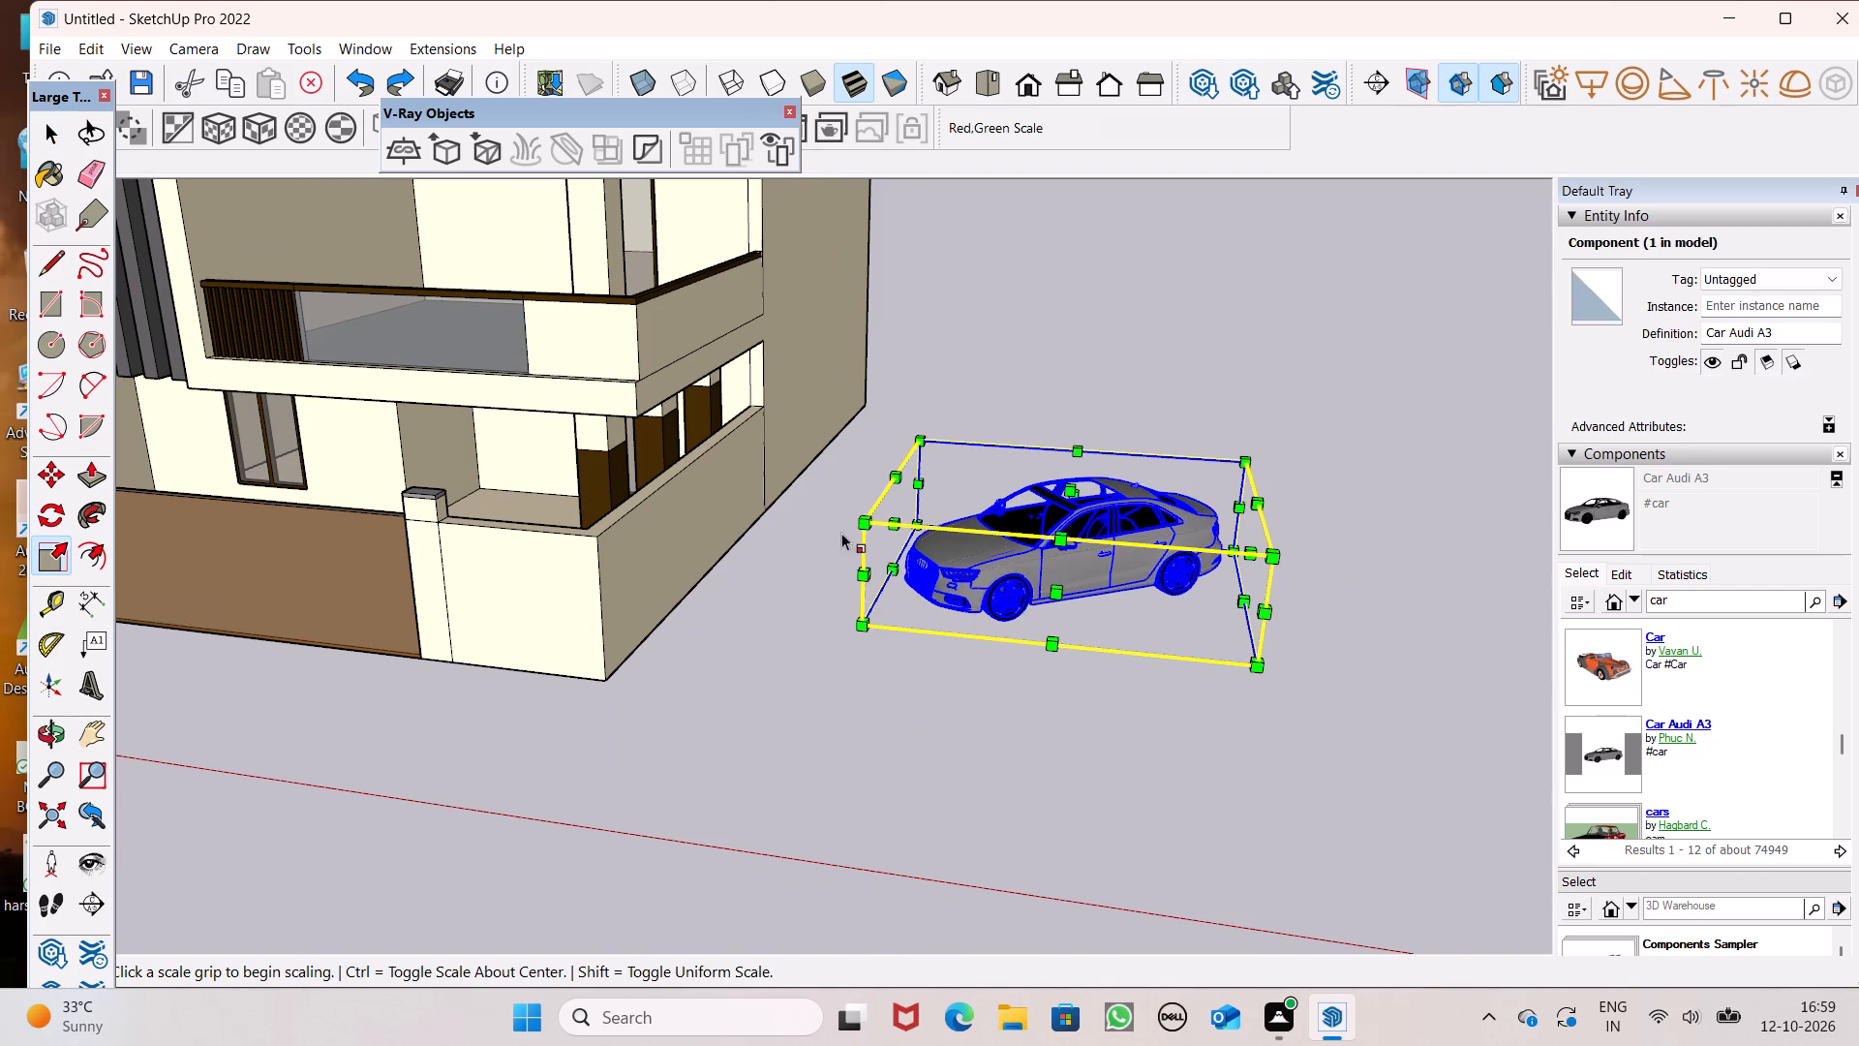
drag(864, 528, 923, 569)
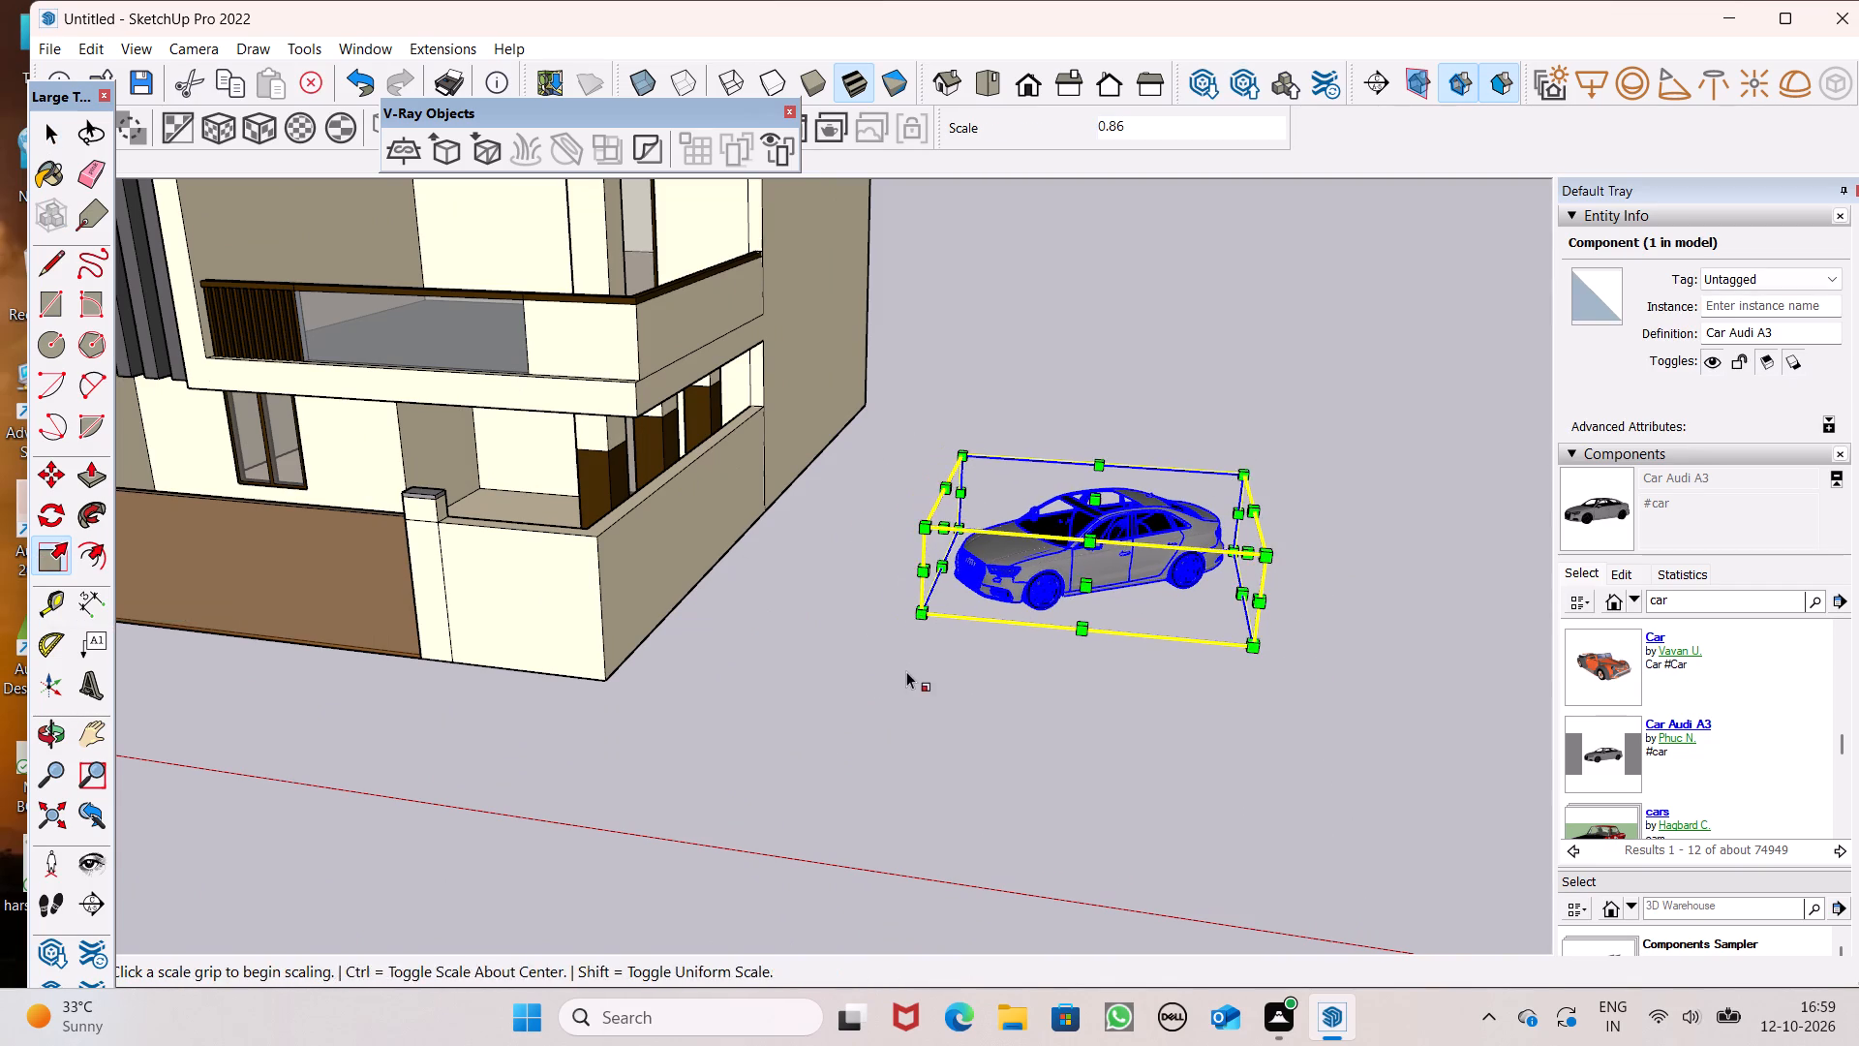
key(space)
Move the Audi A3 from the open ground into the parking area under the balcony, behind the brown gate.
key(m)
key(Return)
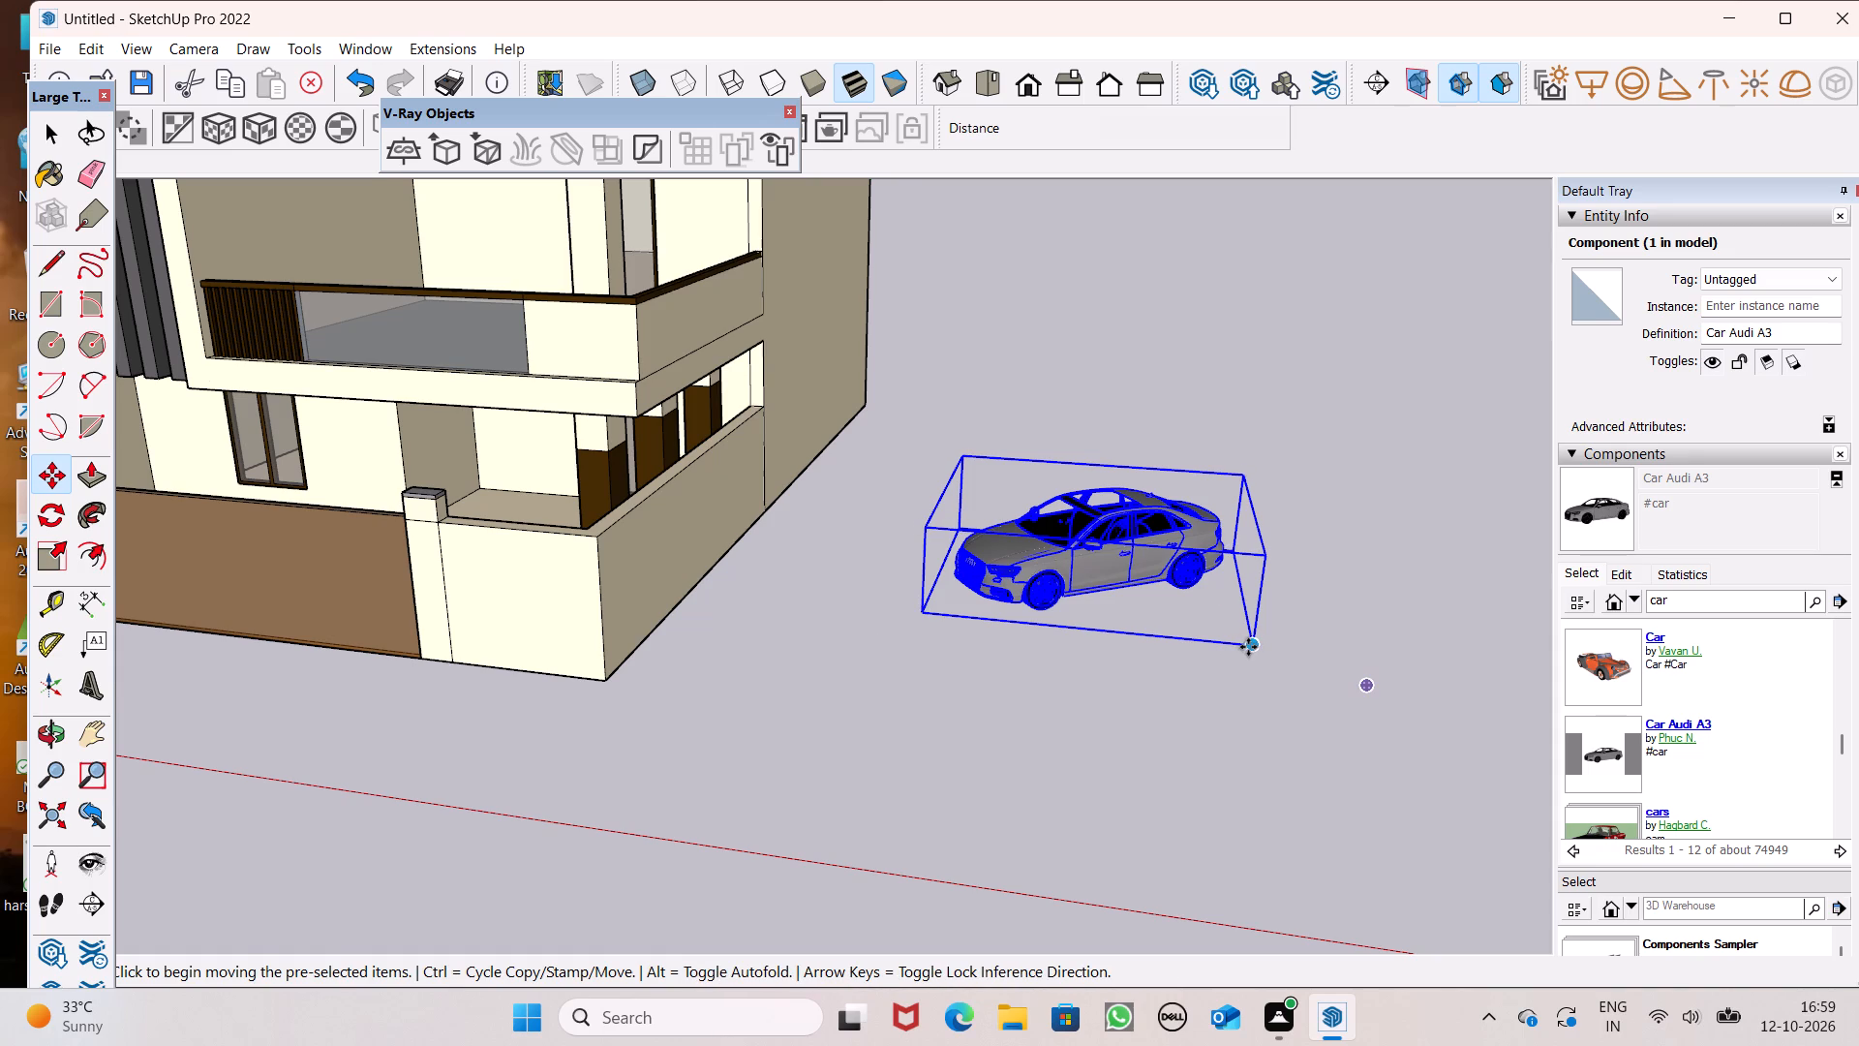
drag(1248, 647, 574, 562)
Lower the Audi A3 onto the parking area floor, between the house wall and the gate.
scroll(400, 400, up, 3)
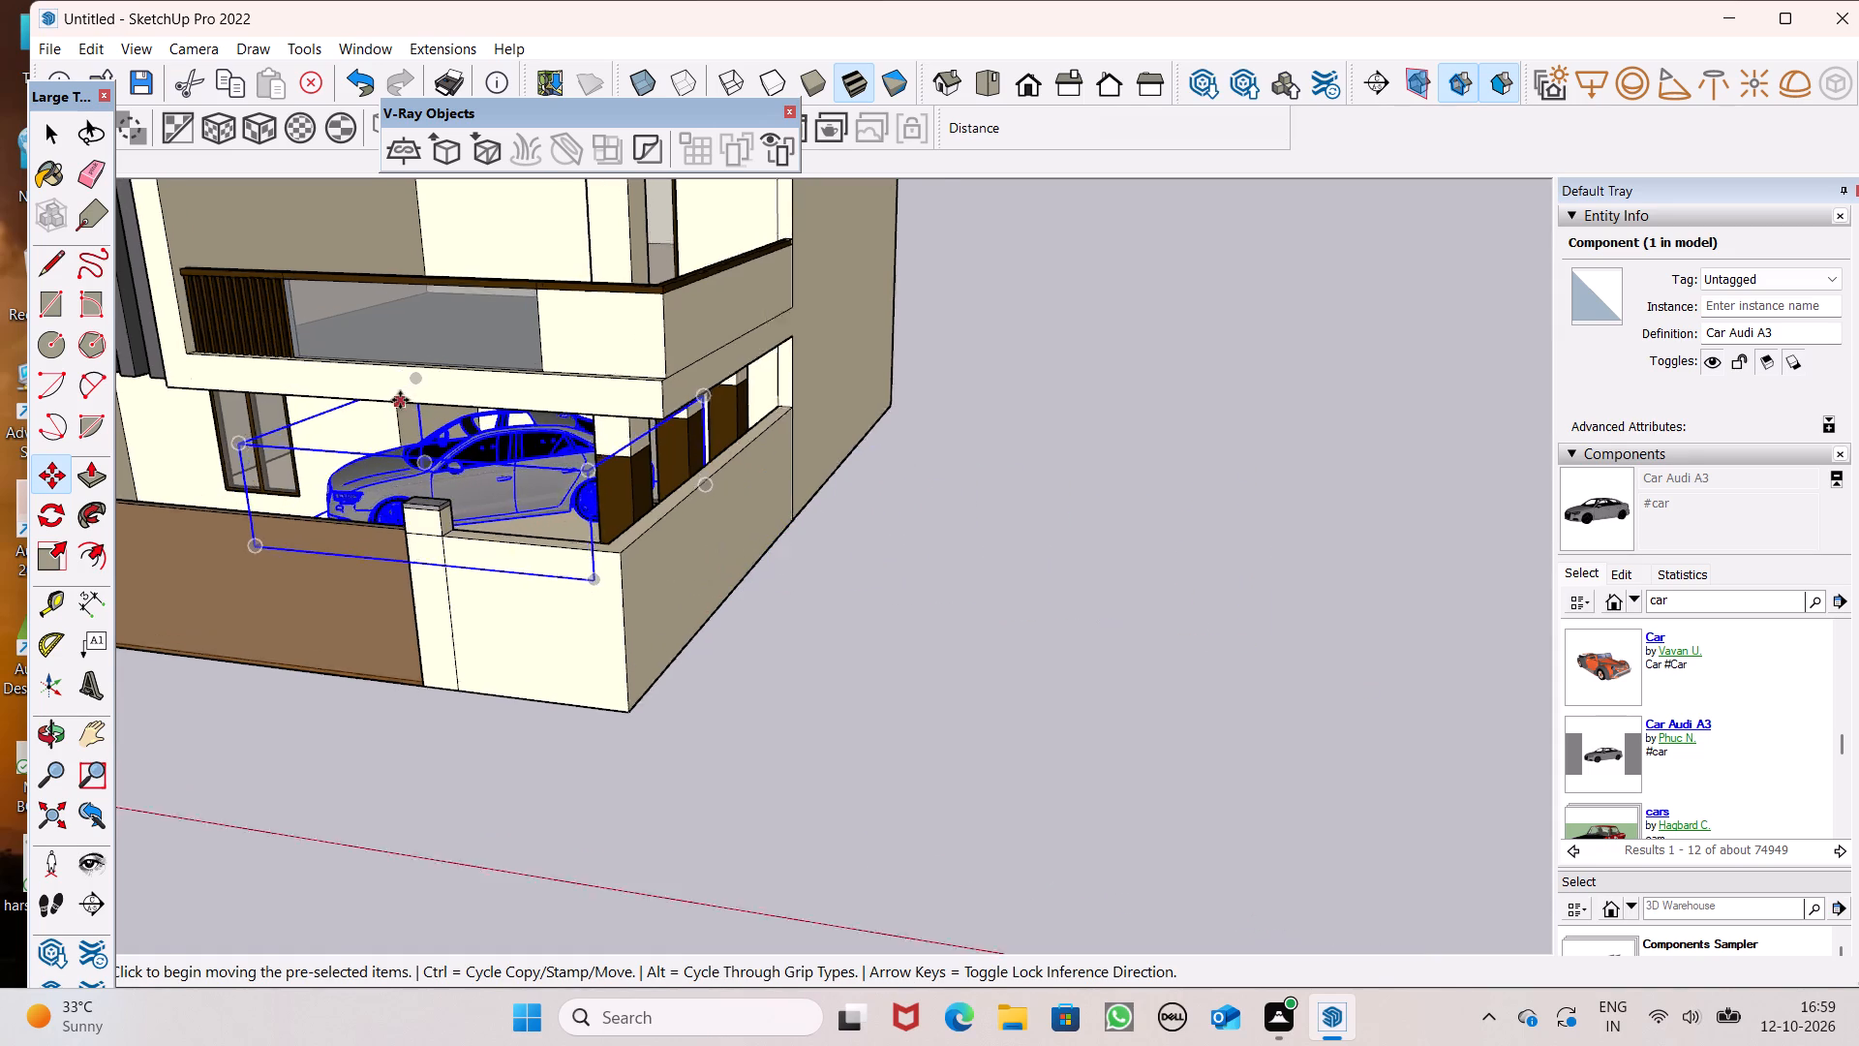
scroll(400, 400, up, 4)
middle_drag(576, 655, 544, 837)
scroll(546, 838, up, 1)
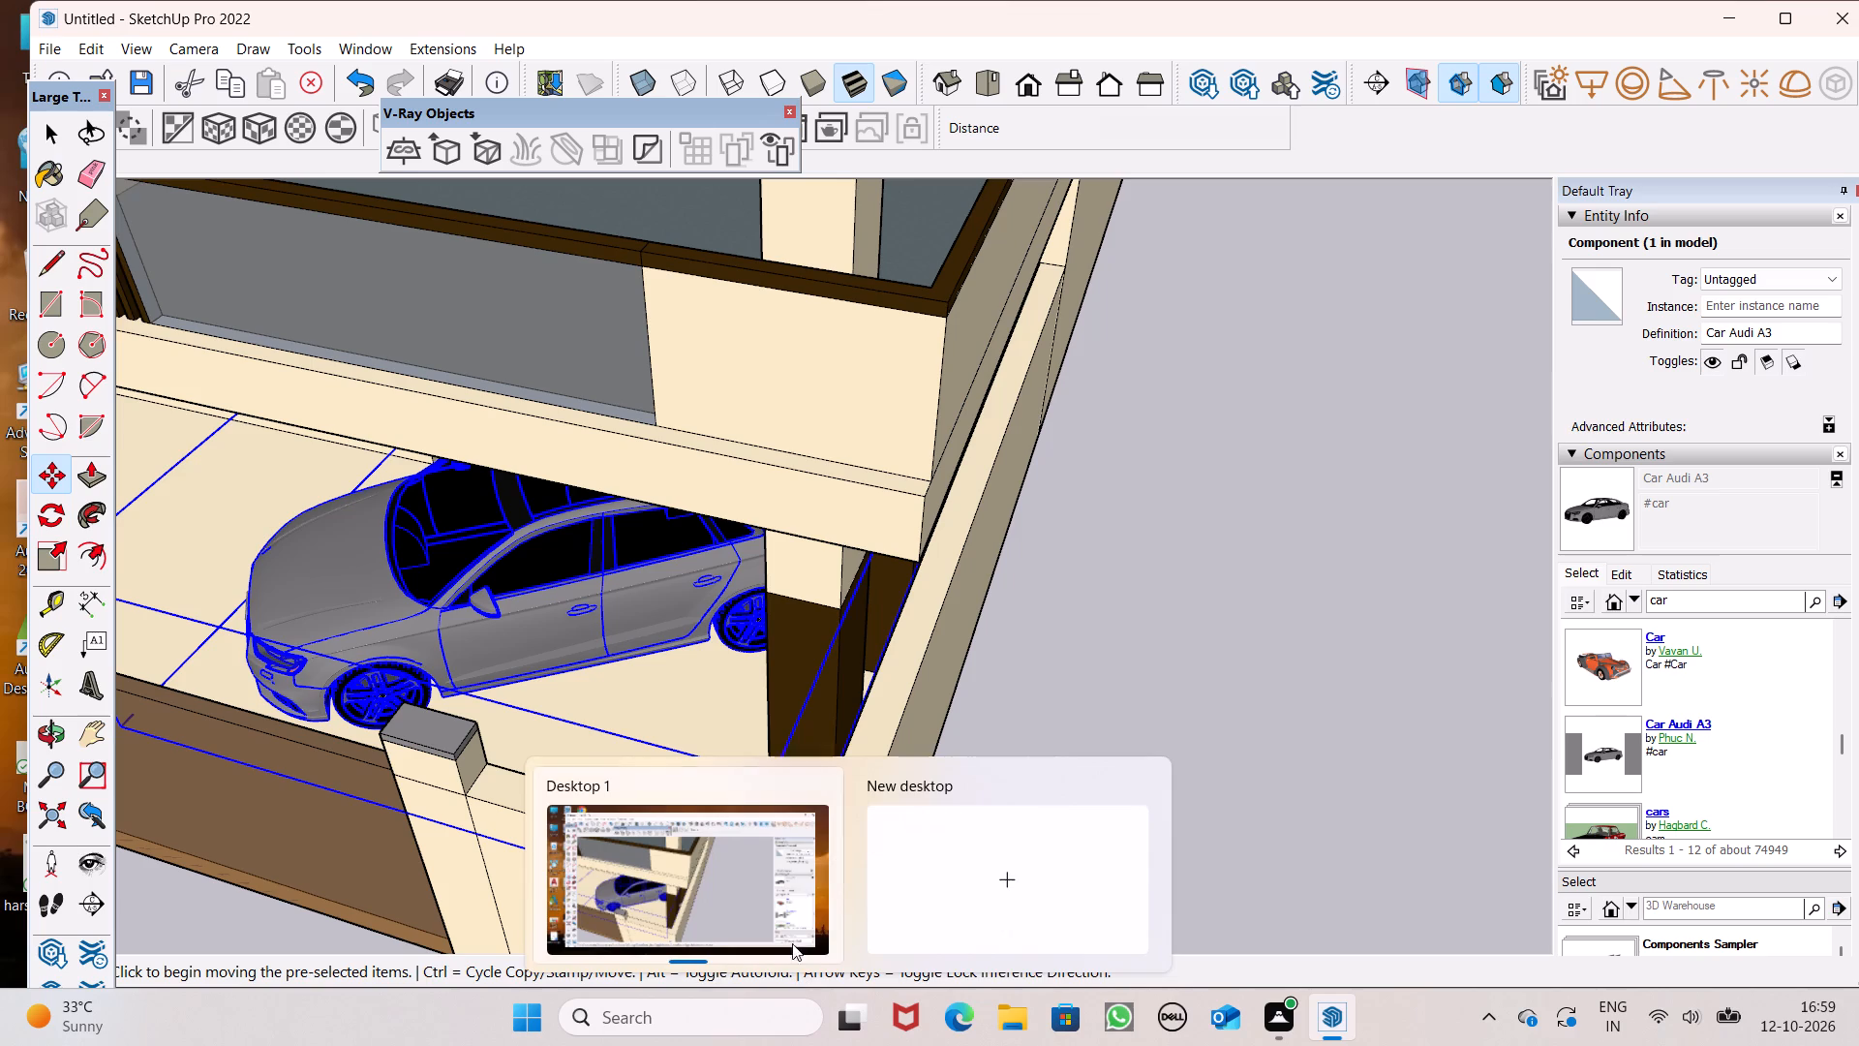
scroll(1334, 506, down, 6)
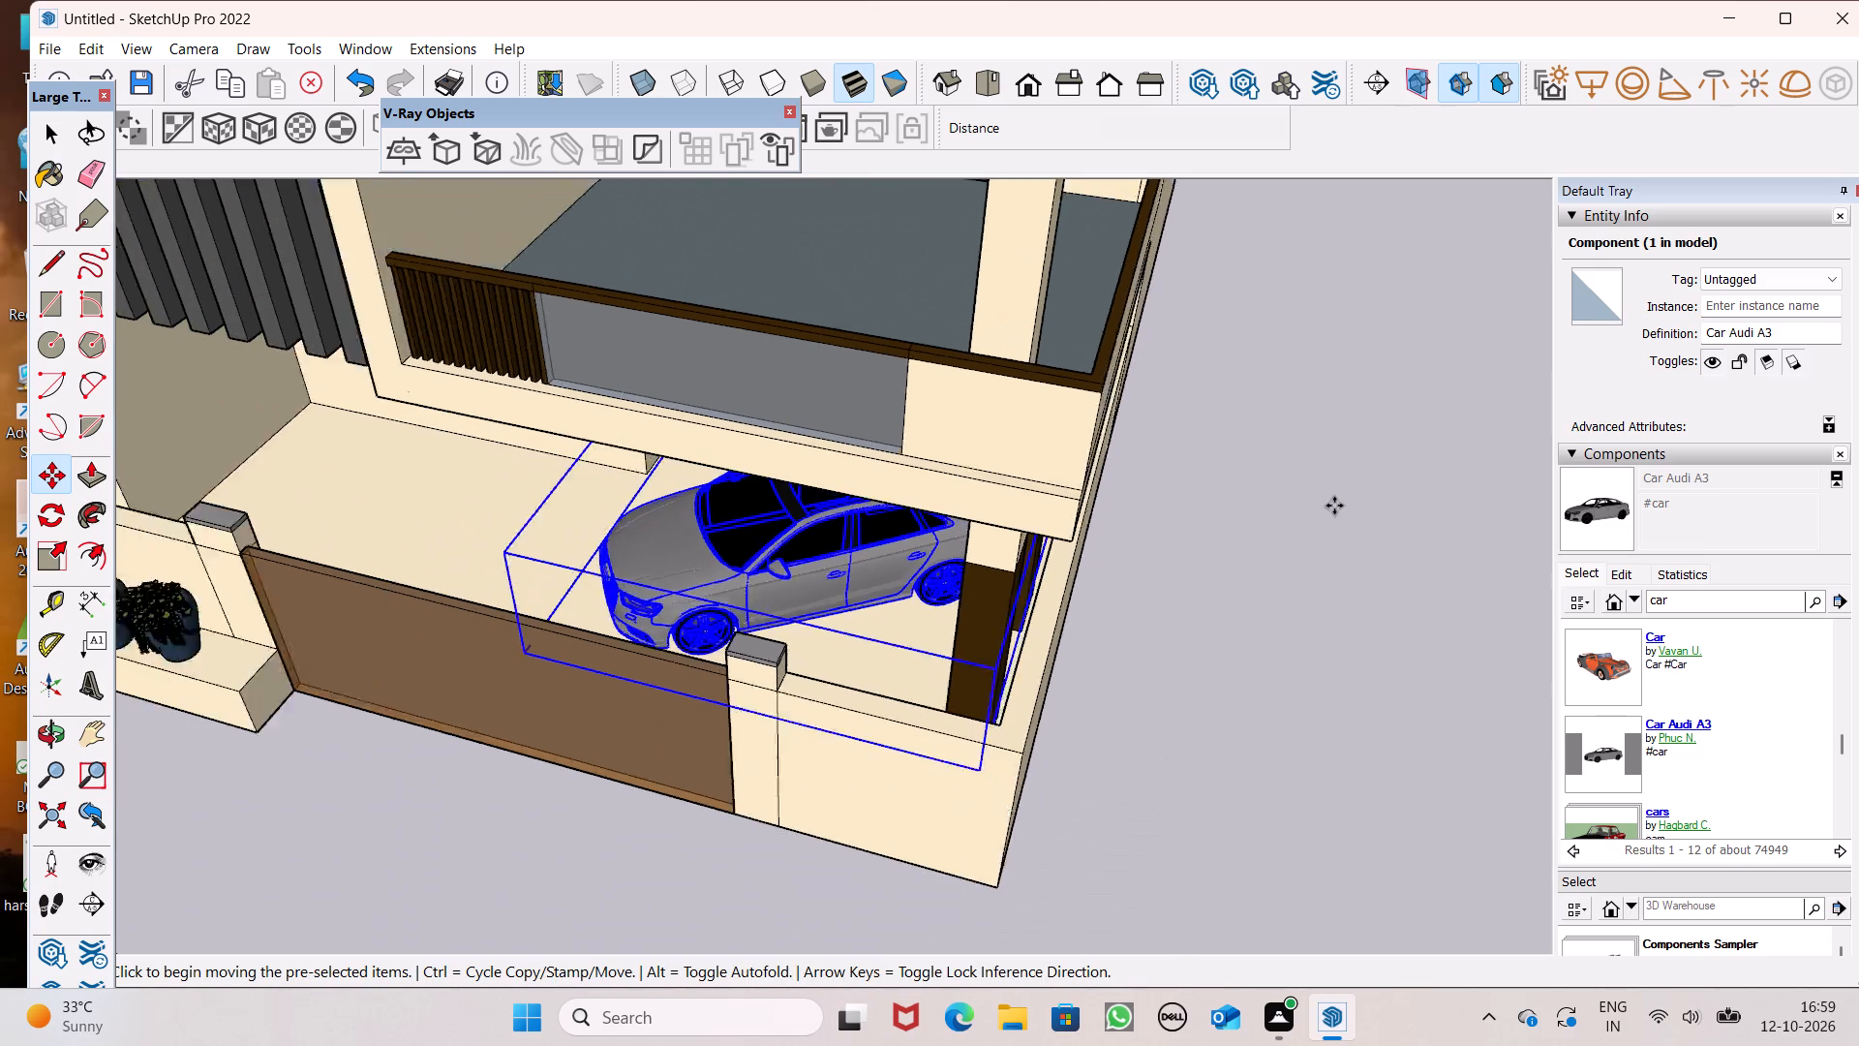
scroll(1334, 506, down, 4)
middle_drag(1237, 590, 1743, 520)
scroll(861, 518, up, 3)
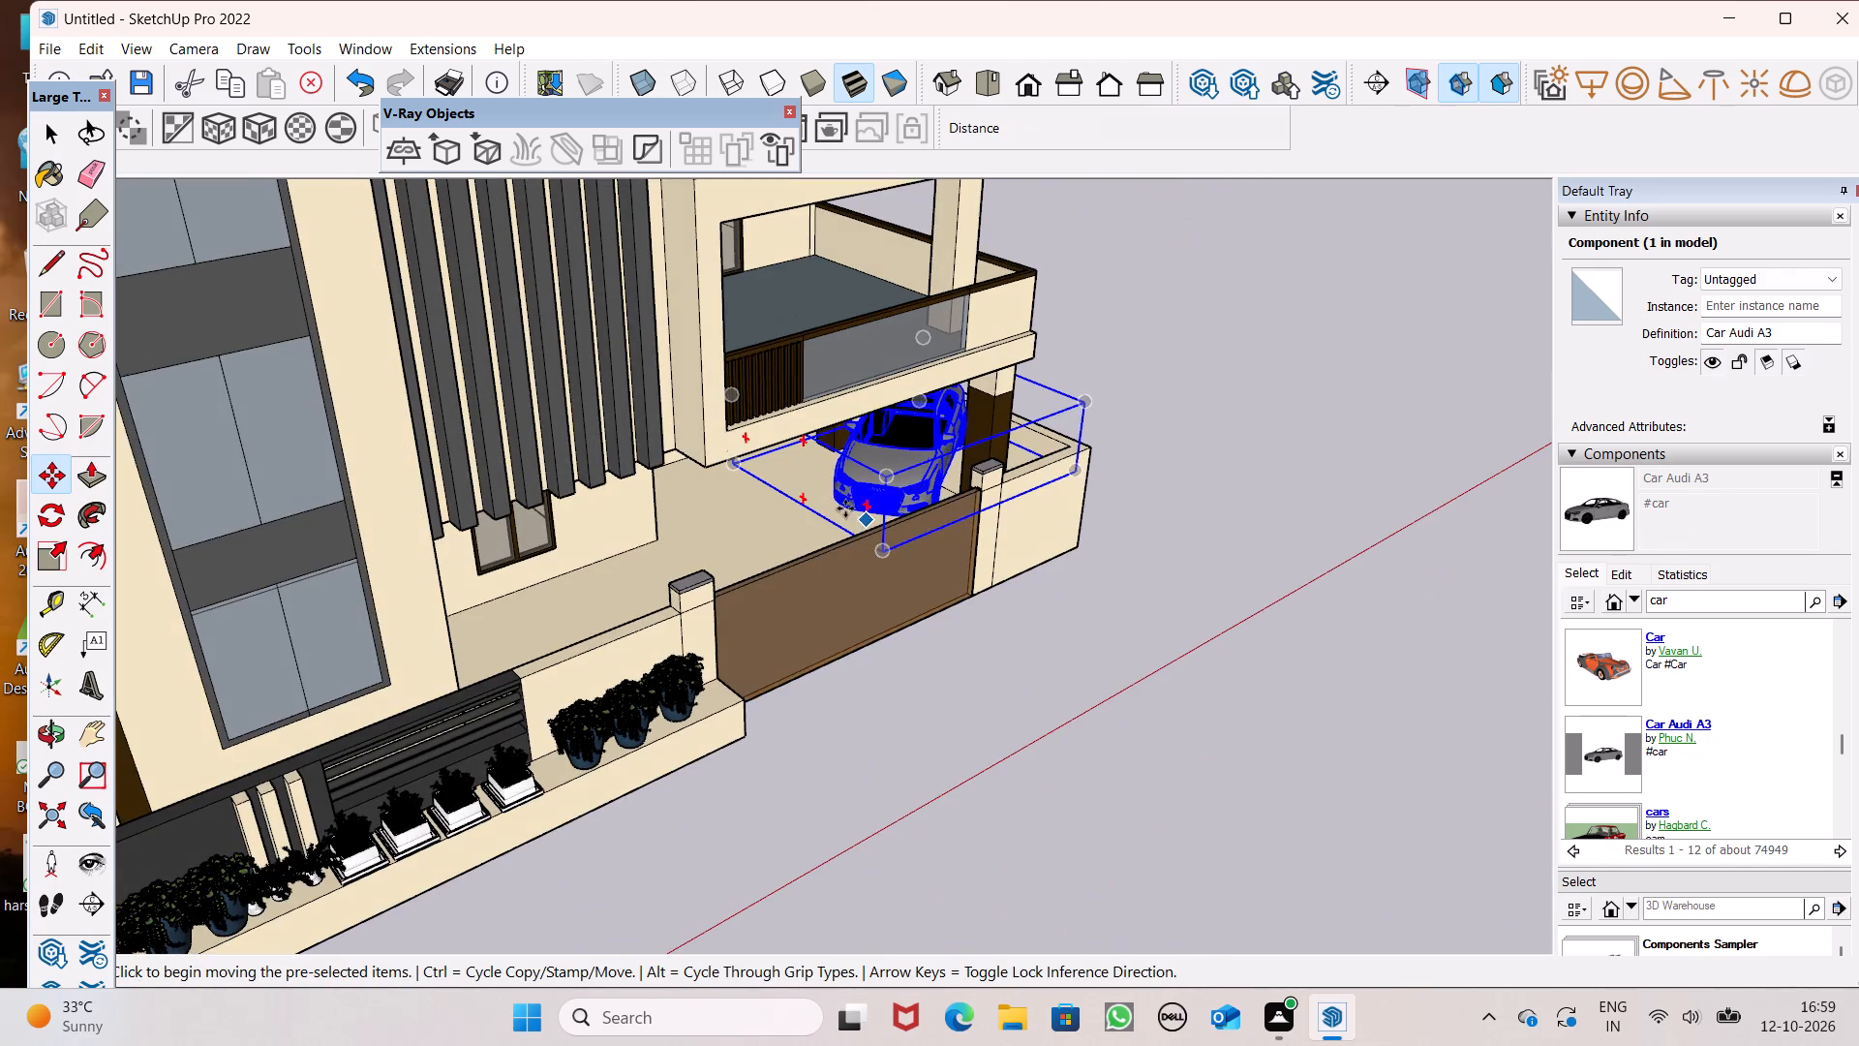
scroll(845, 508, up, 5)
scroll(753, 509, up, 5)
middle_drag(815, 625, 1073, 494)
scroll(836, 622, up, 1)
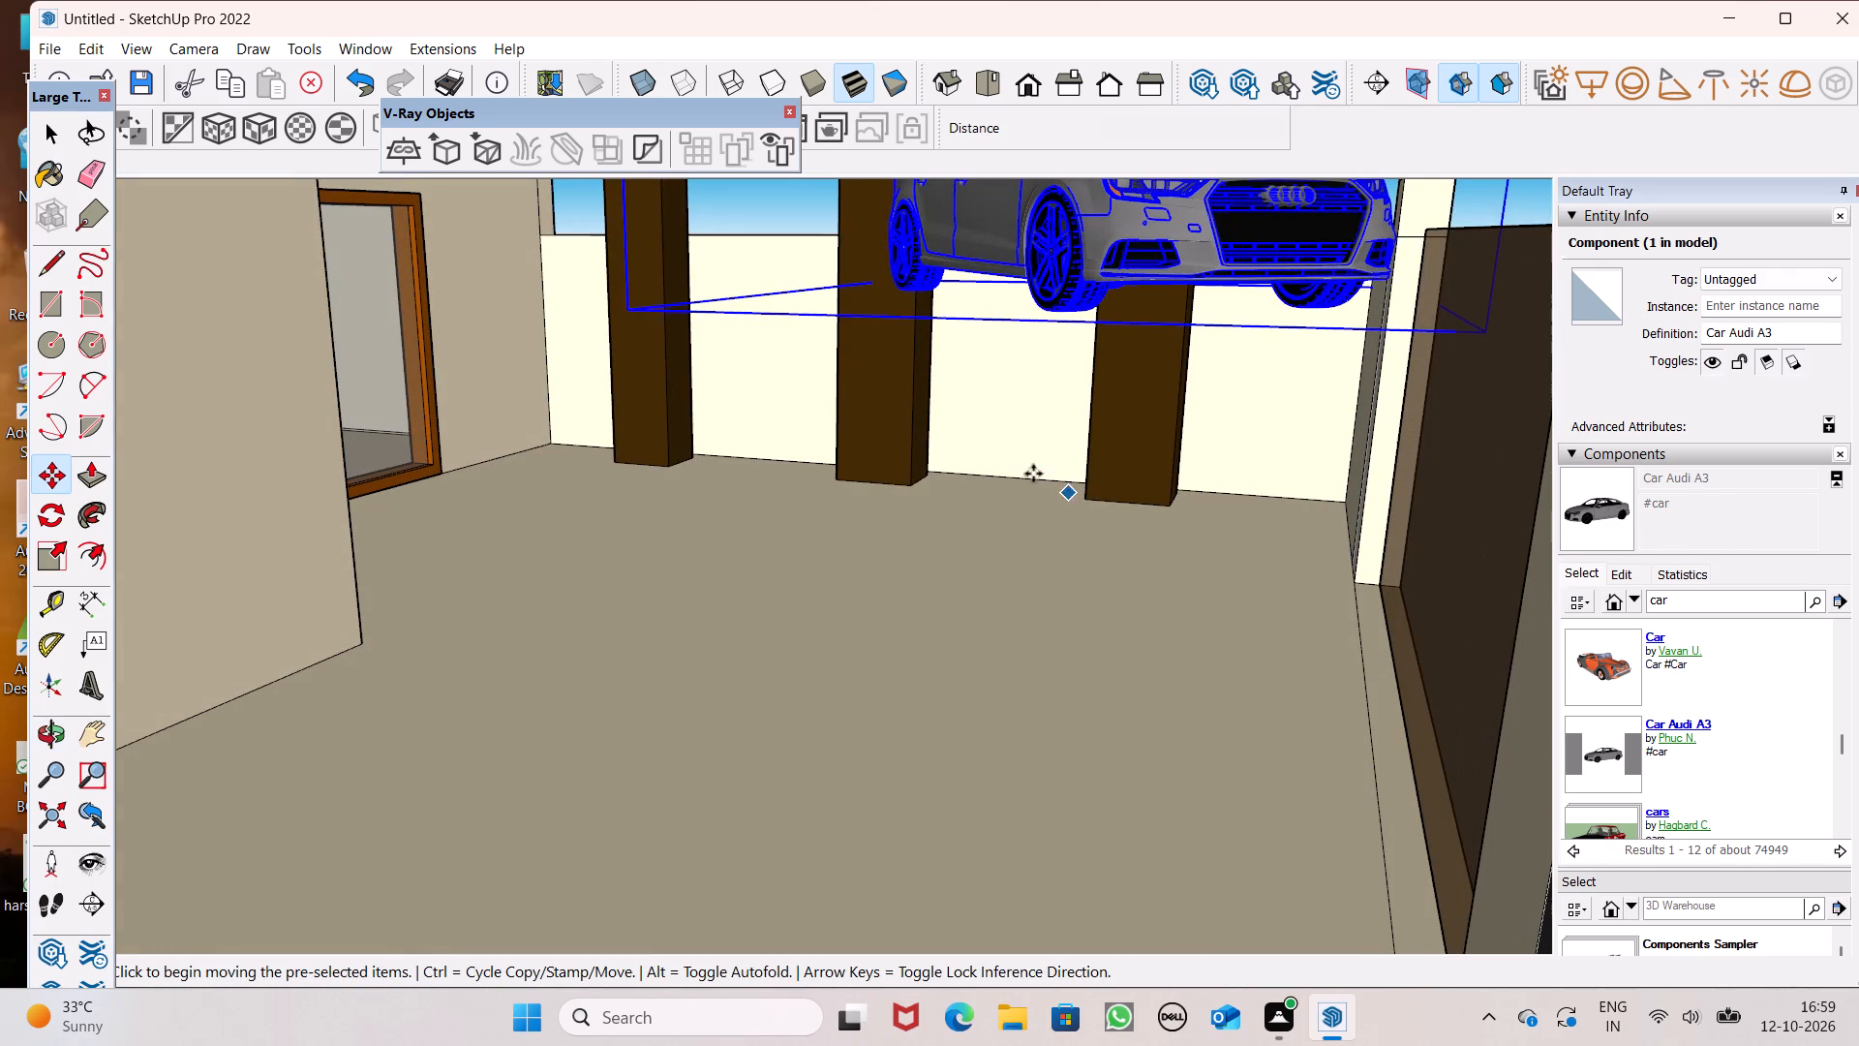
drag(630, 316, 419, 600)
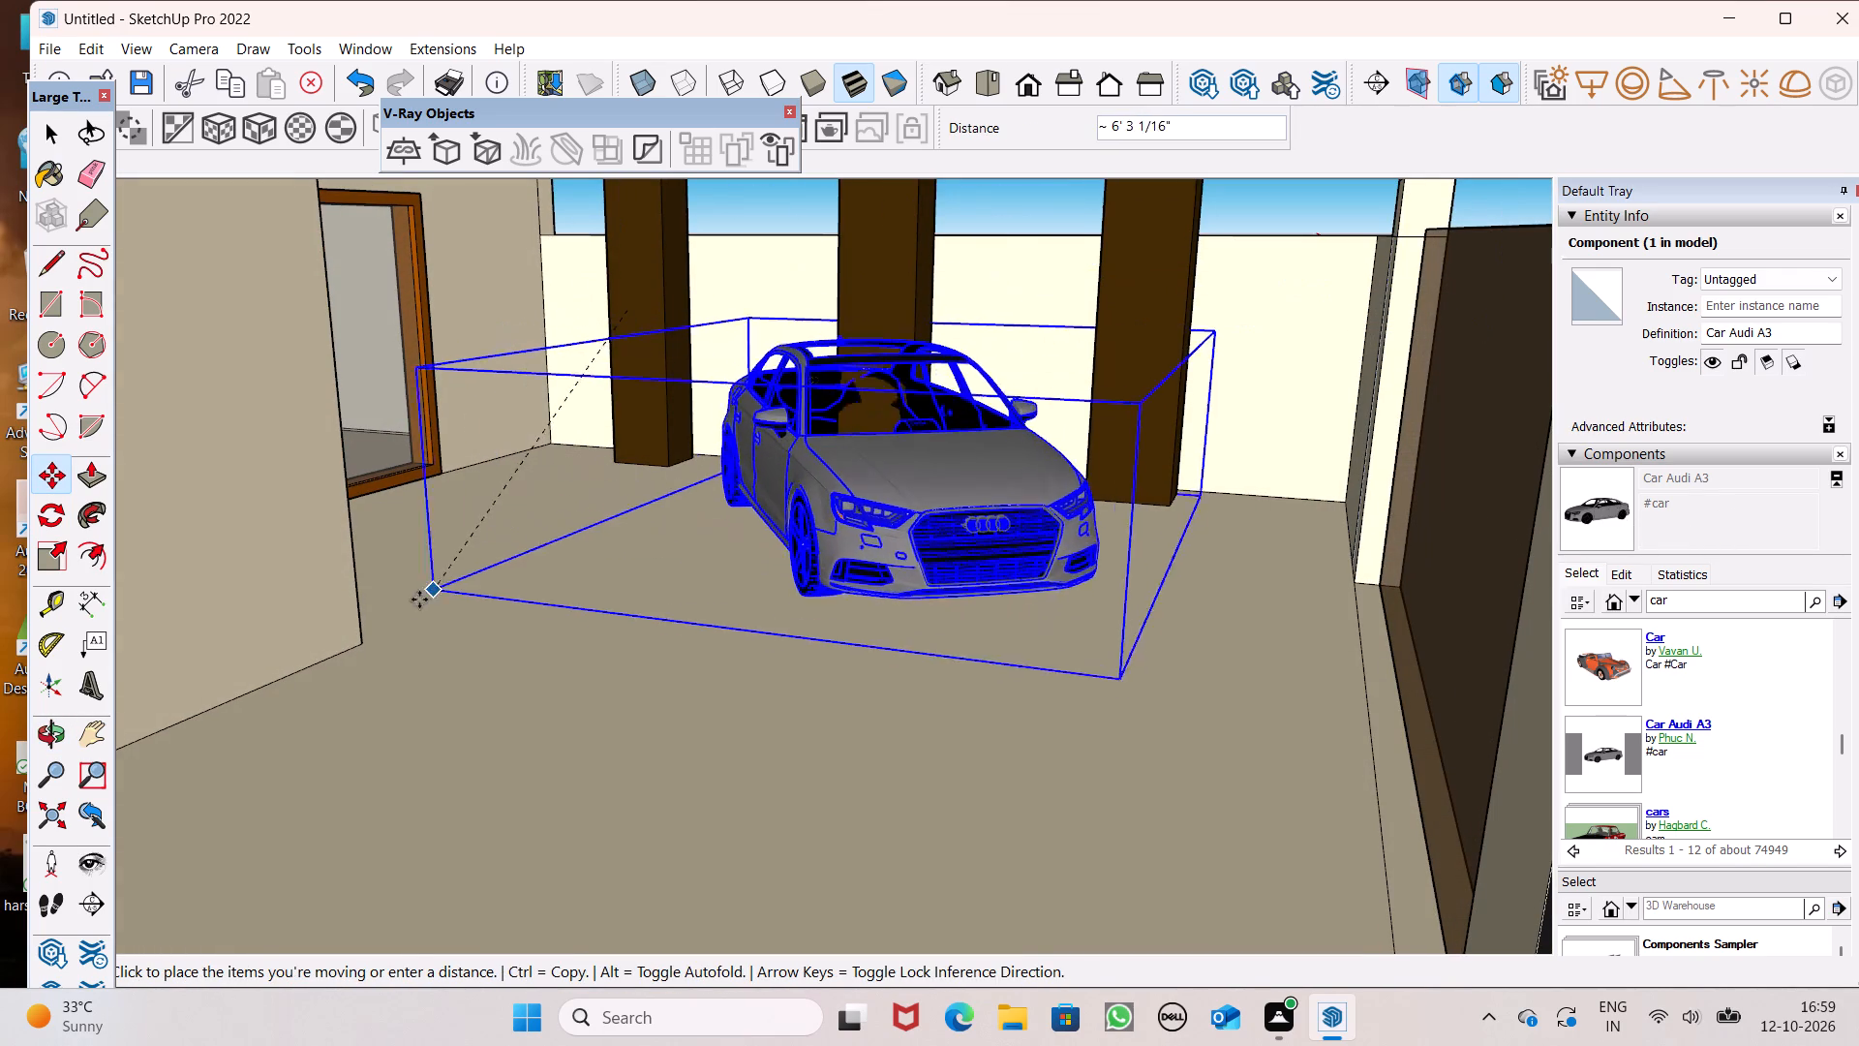
drag(419, 600, 299, 619)
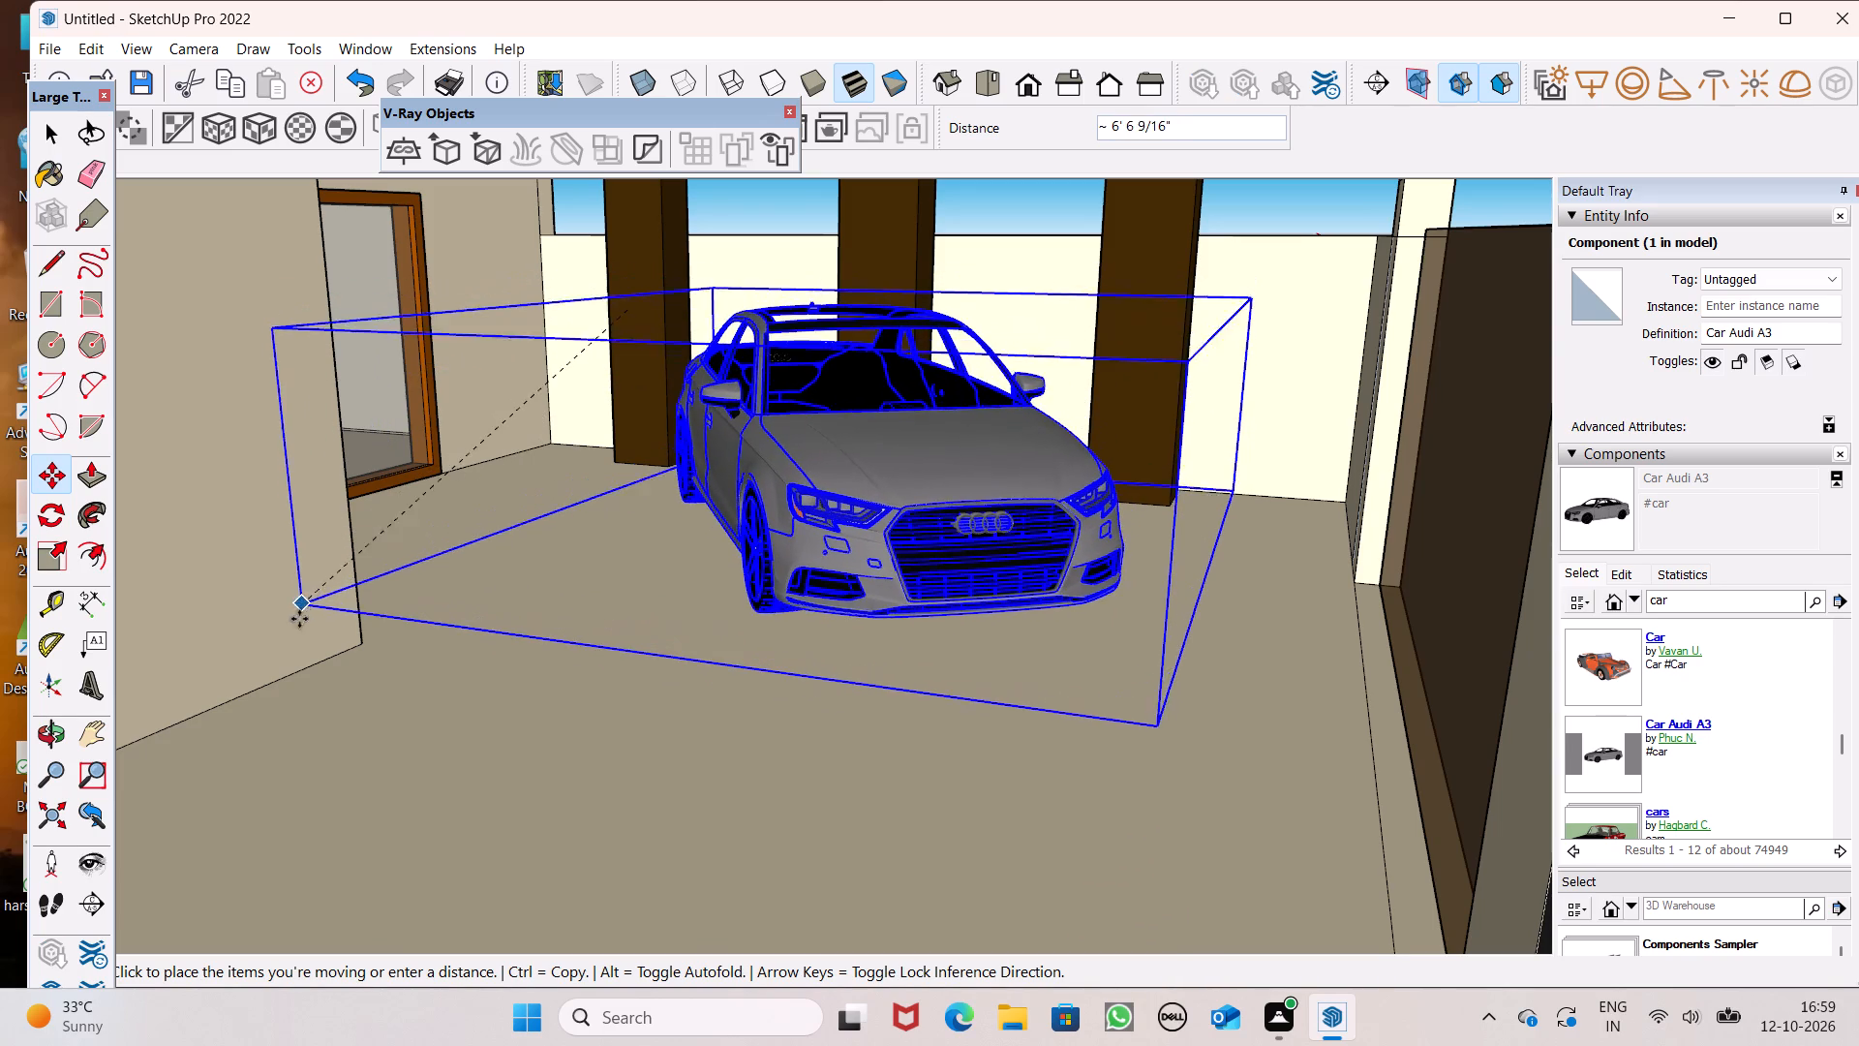
drag(299, 619, 370, 652)
Shift the Audi A3 about 4' 5 9/16" along the green axis, away from the gate and toward the house.
middle_drag(976, 784, 785, 836)
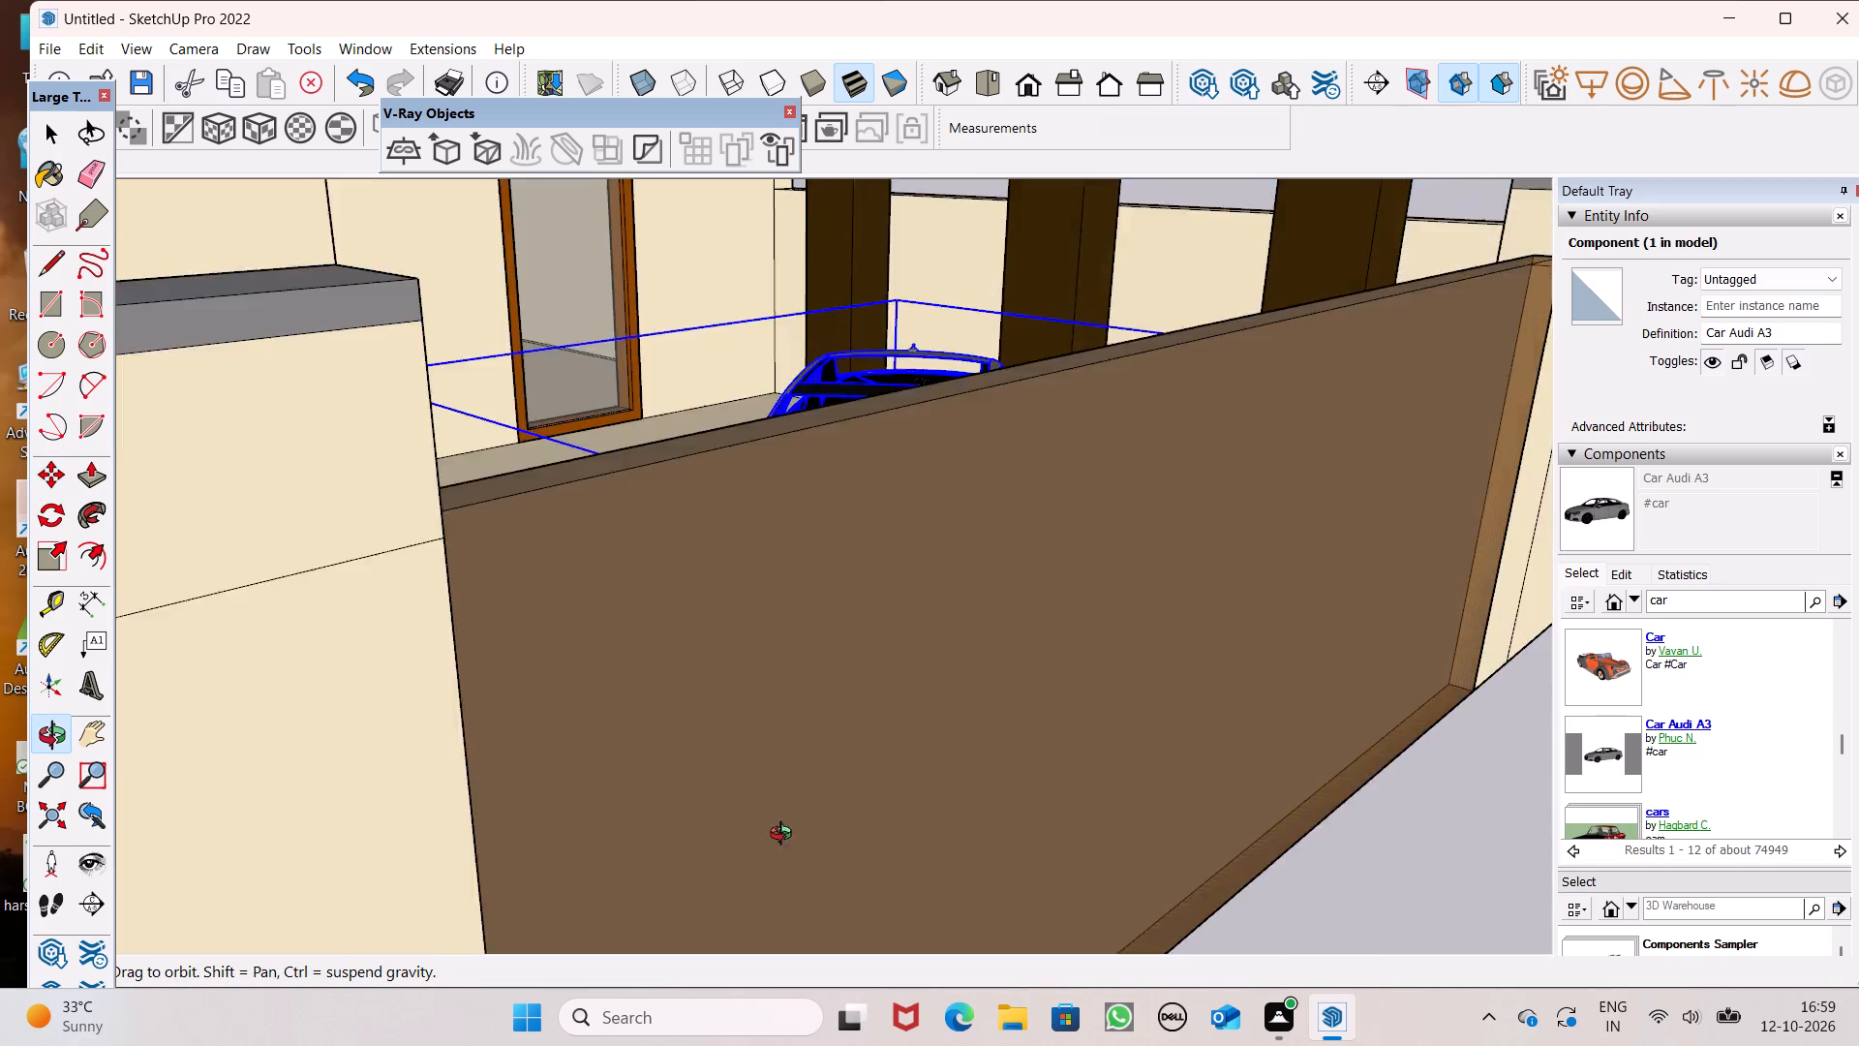
middle_drag(785, 836, 707, 999)
scroll(862, 703, down, 3)
middle_drag(839, 856, 863, 919)
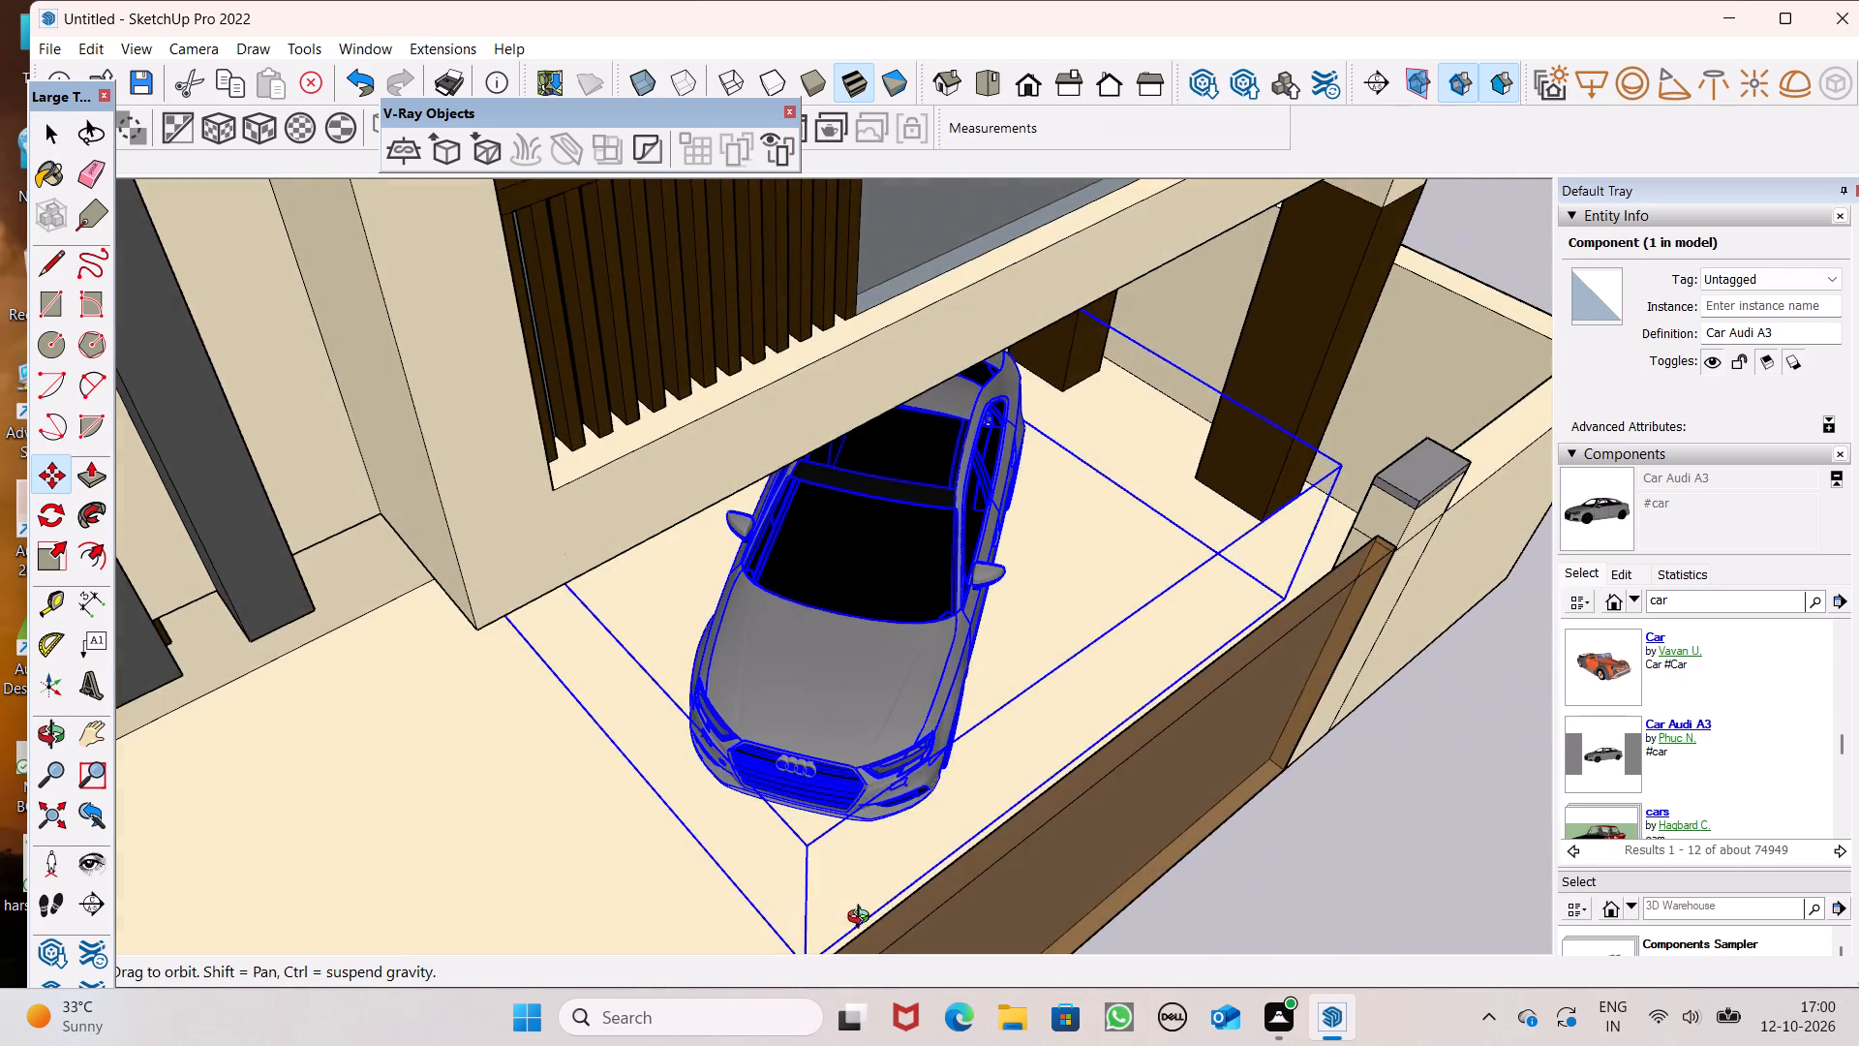
middle_drag(863, 919, 863, 921)
scroll(772, 908, up, 5)
scroll(1017, 640, down, 12)
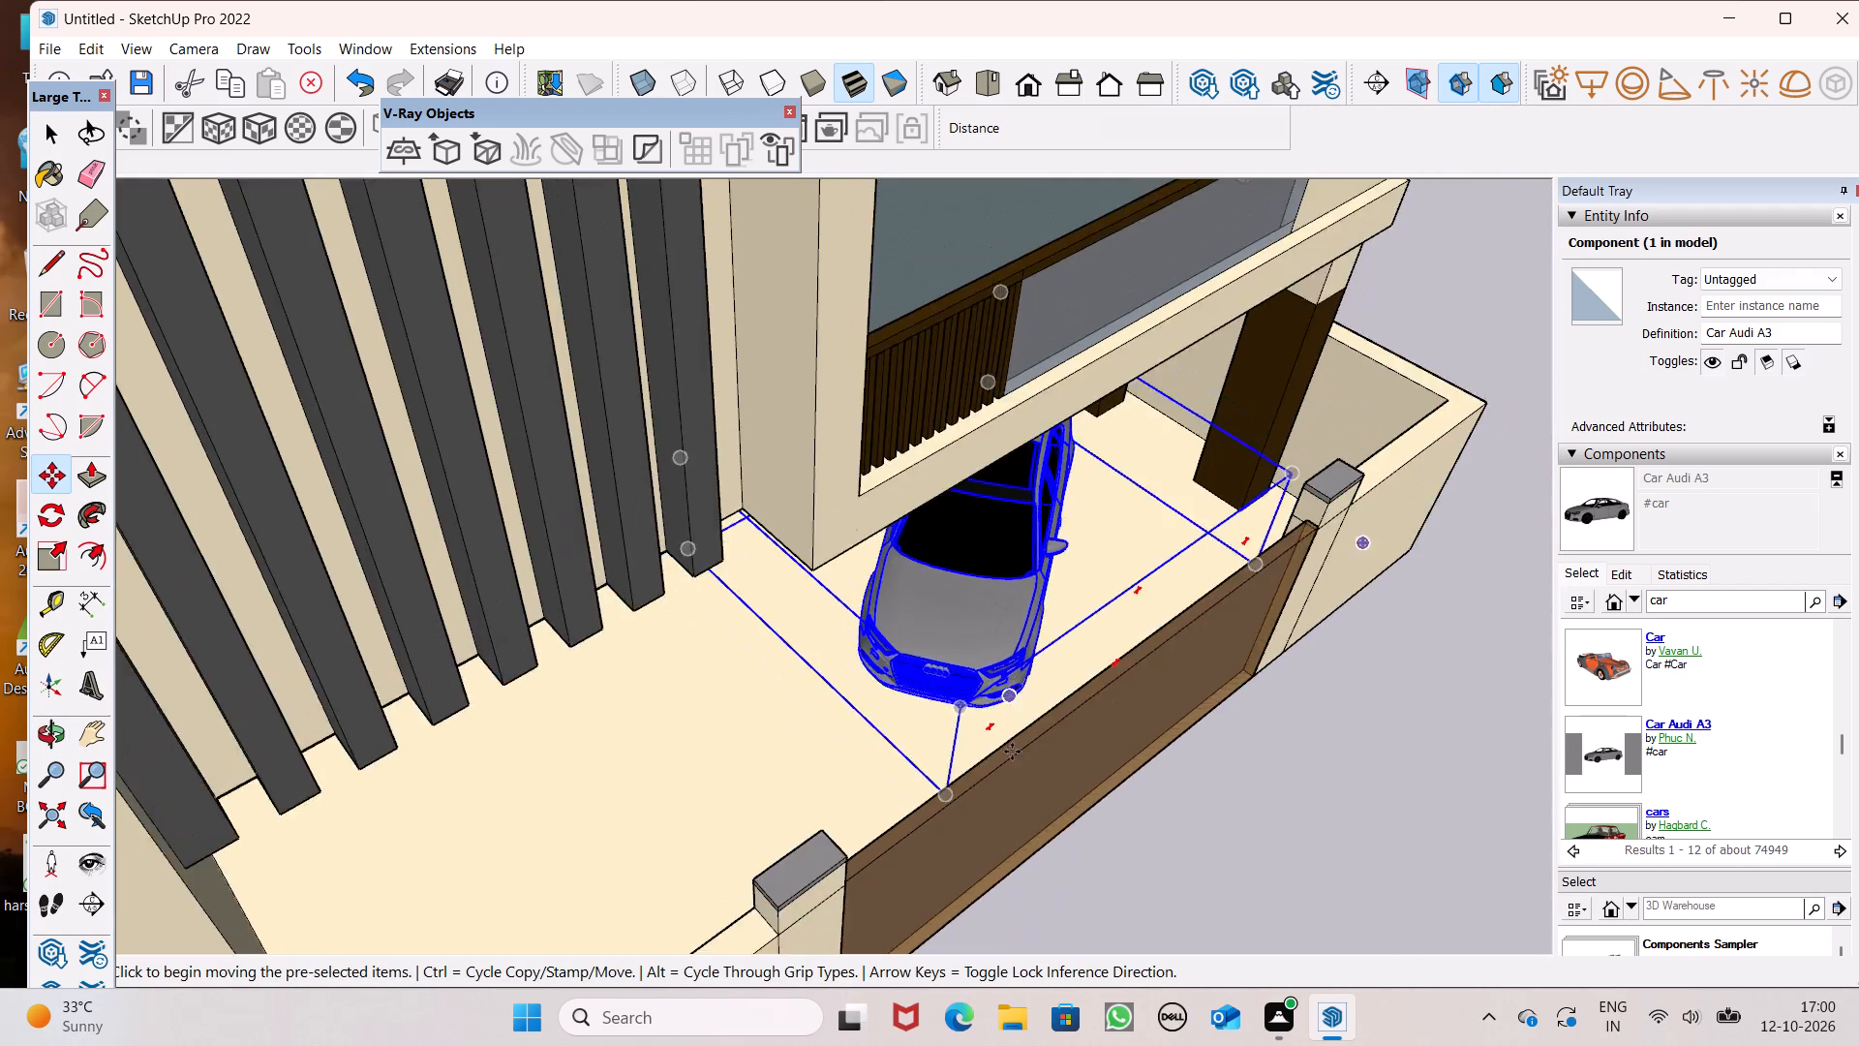
middle_drag(1023, 788, 1058, 872)
scroll(1042, 849, up, 1)
scroll(960, 764, up, 5)
drag(926, 741, 888, 663)
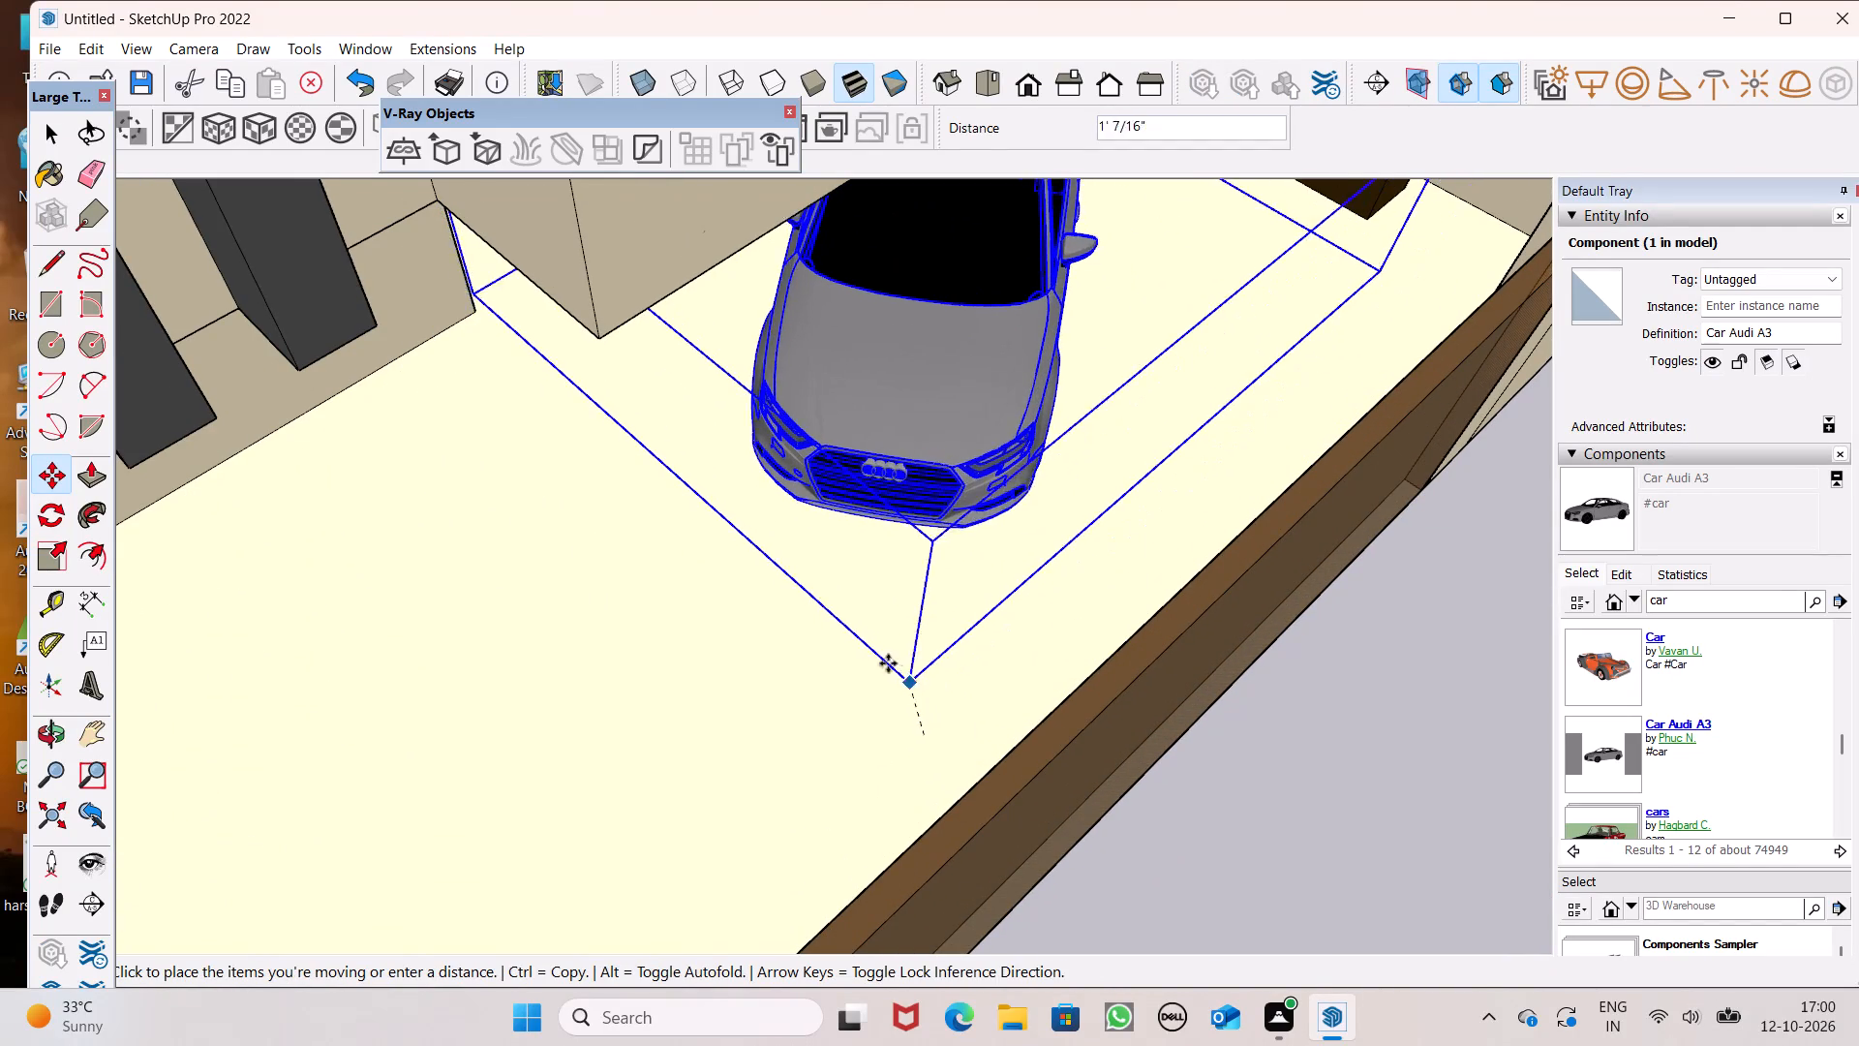
drag(888, 663, 744, 558)
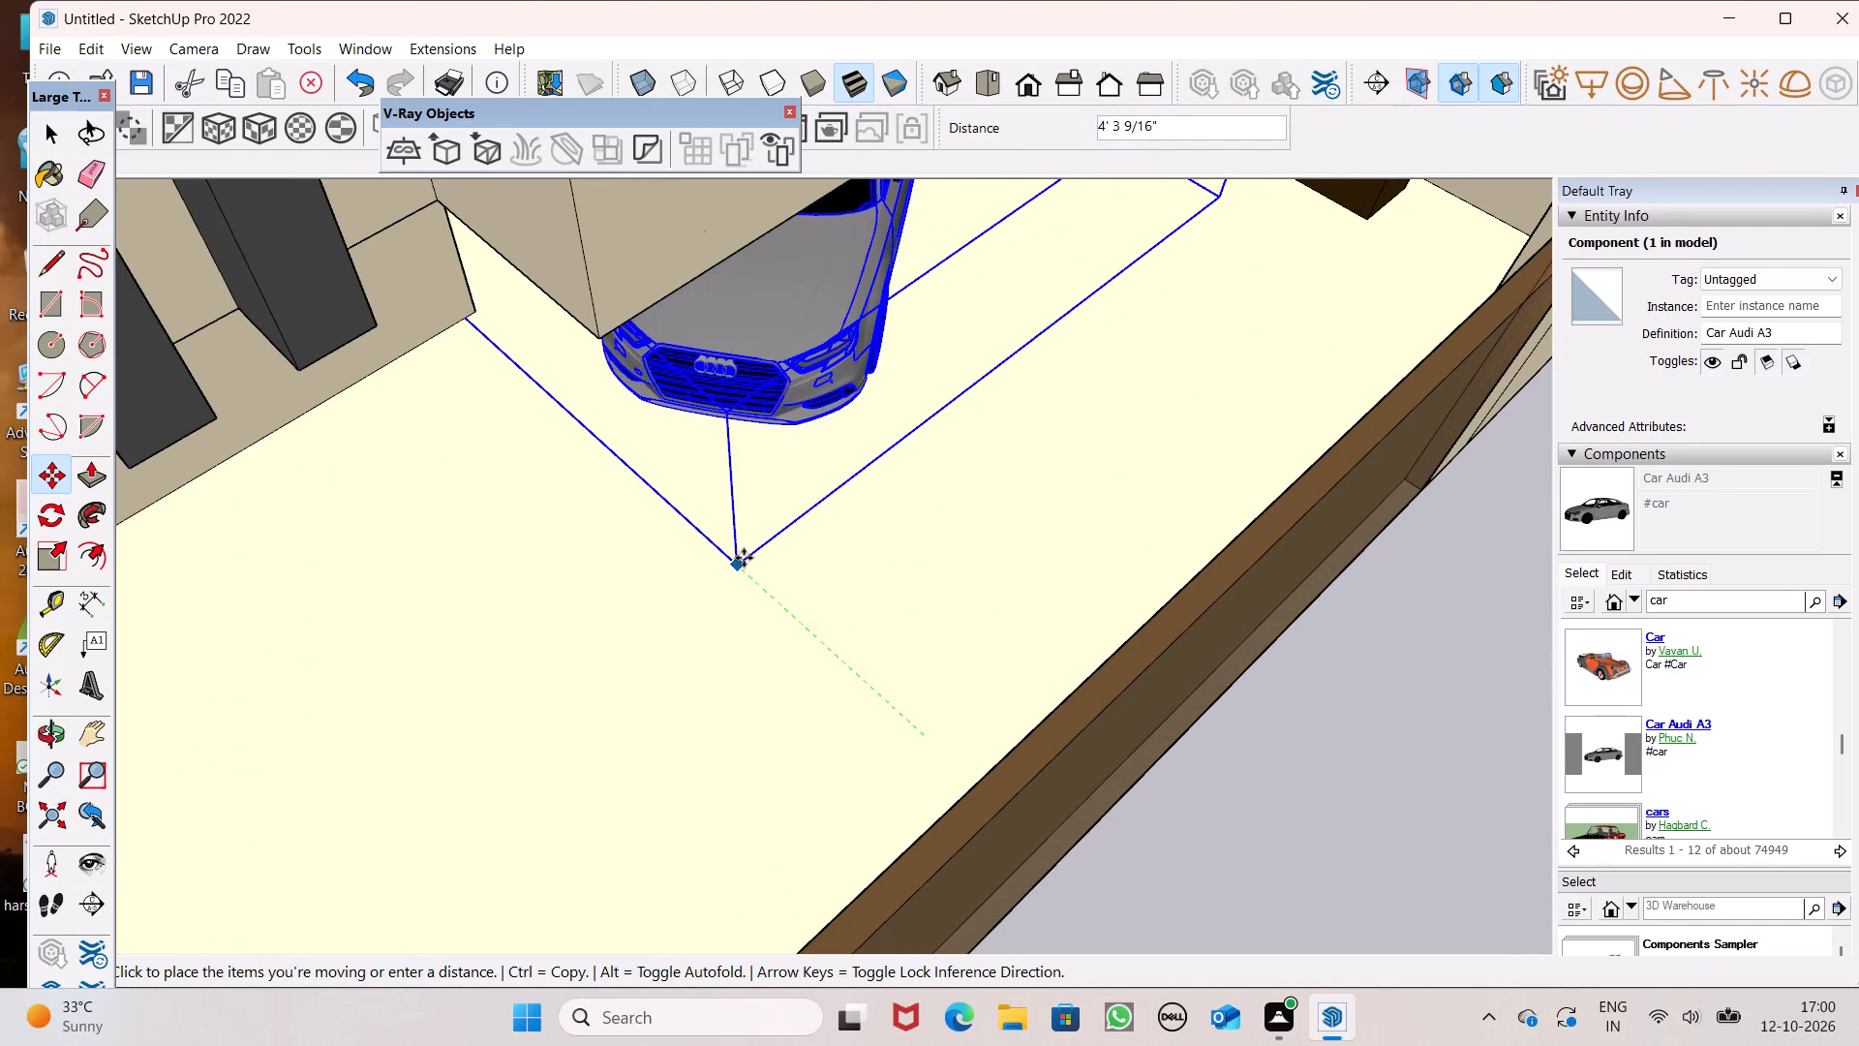
drag(744, 558, 736, 553)
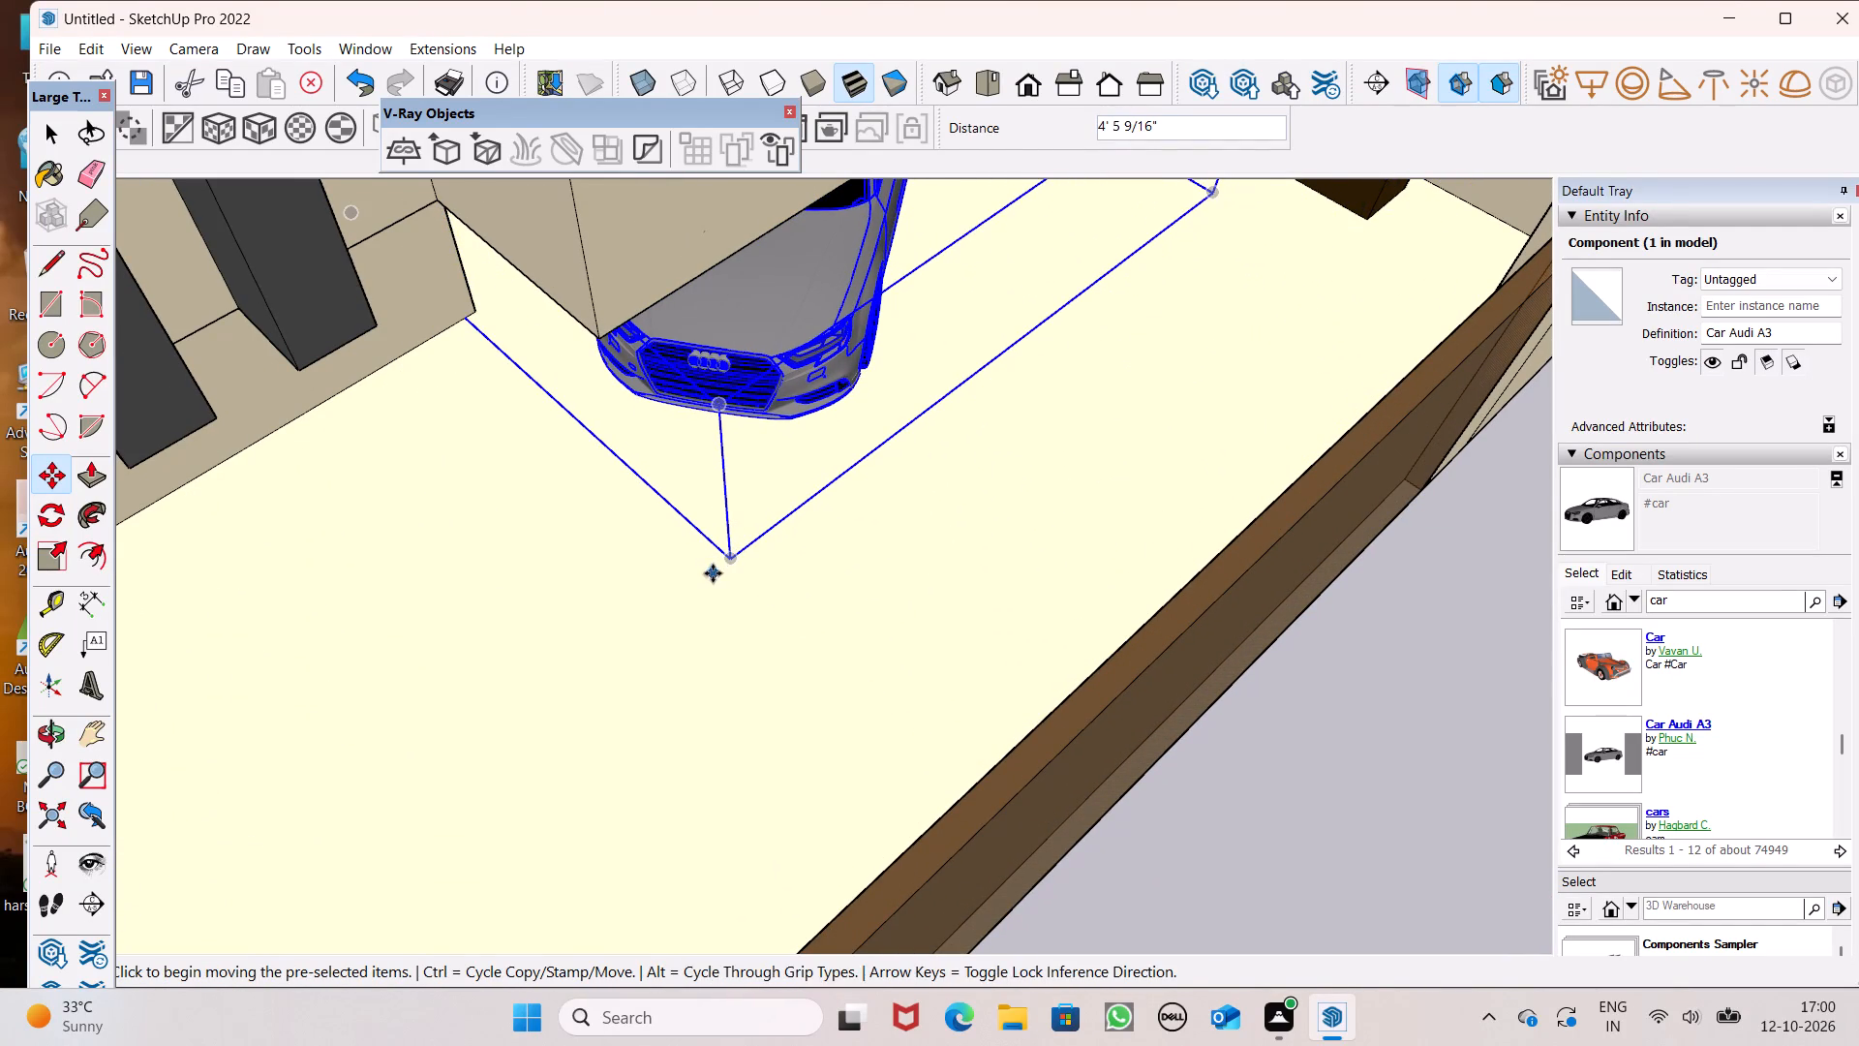
key(space)
Deselect the car and examine its position in the parking area from several angles, including the front of the building.
scroll(595, 536, down, 1)
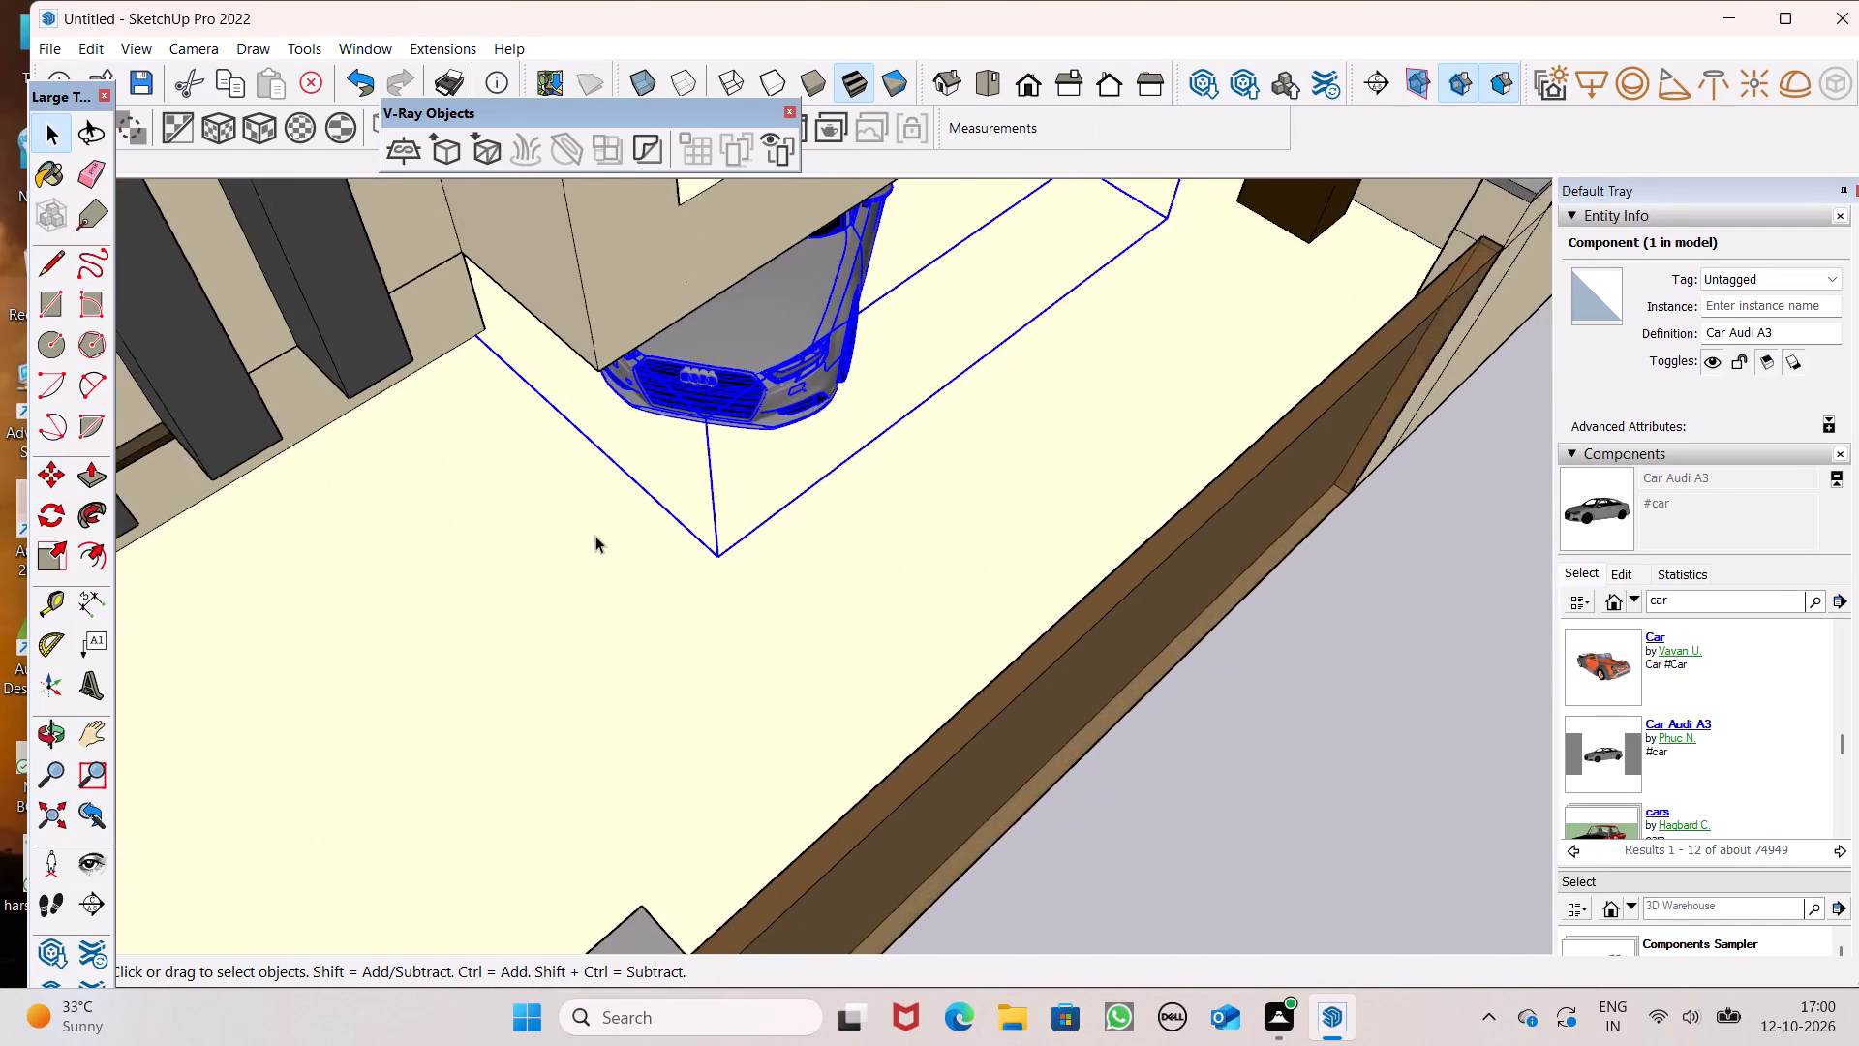
scroll(595, 536, down, 10)
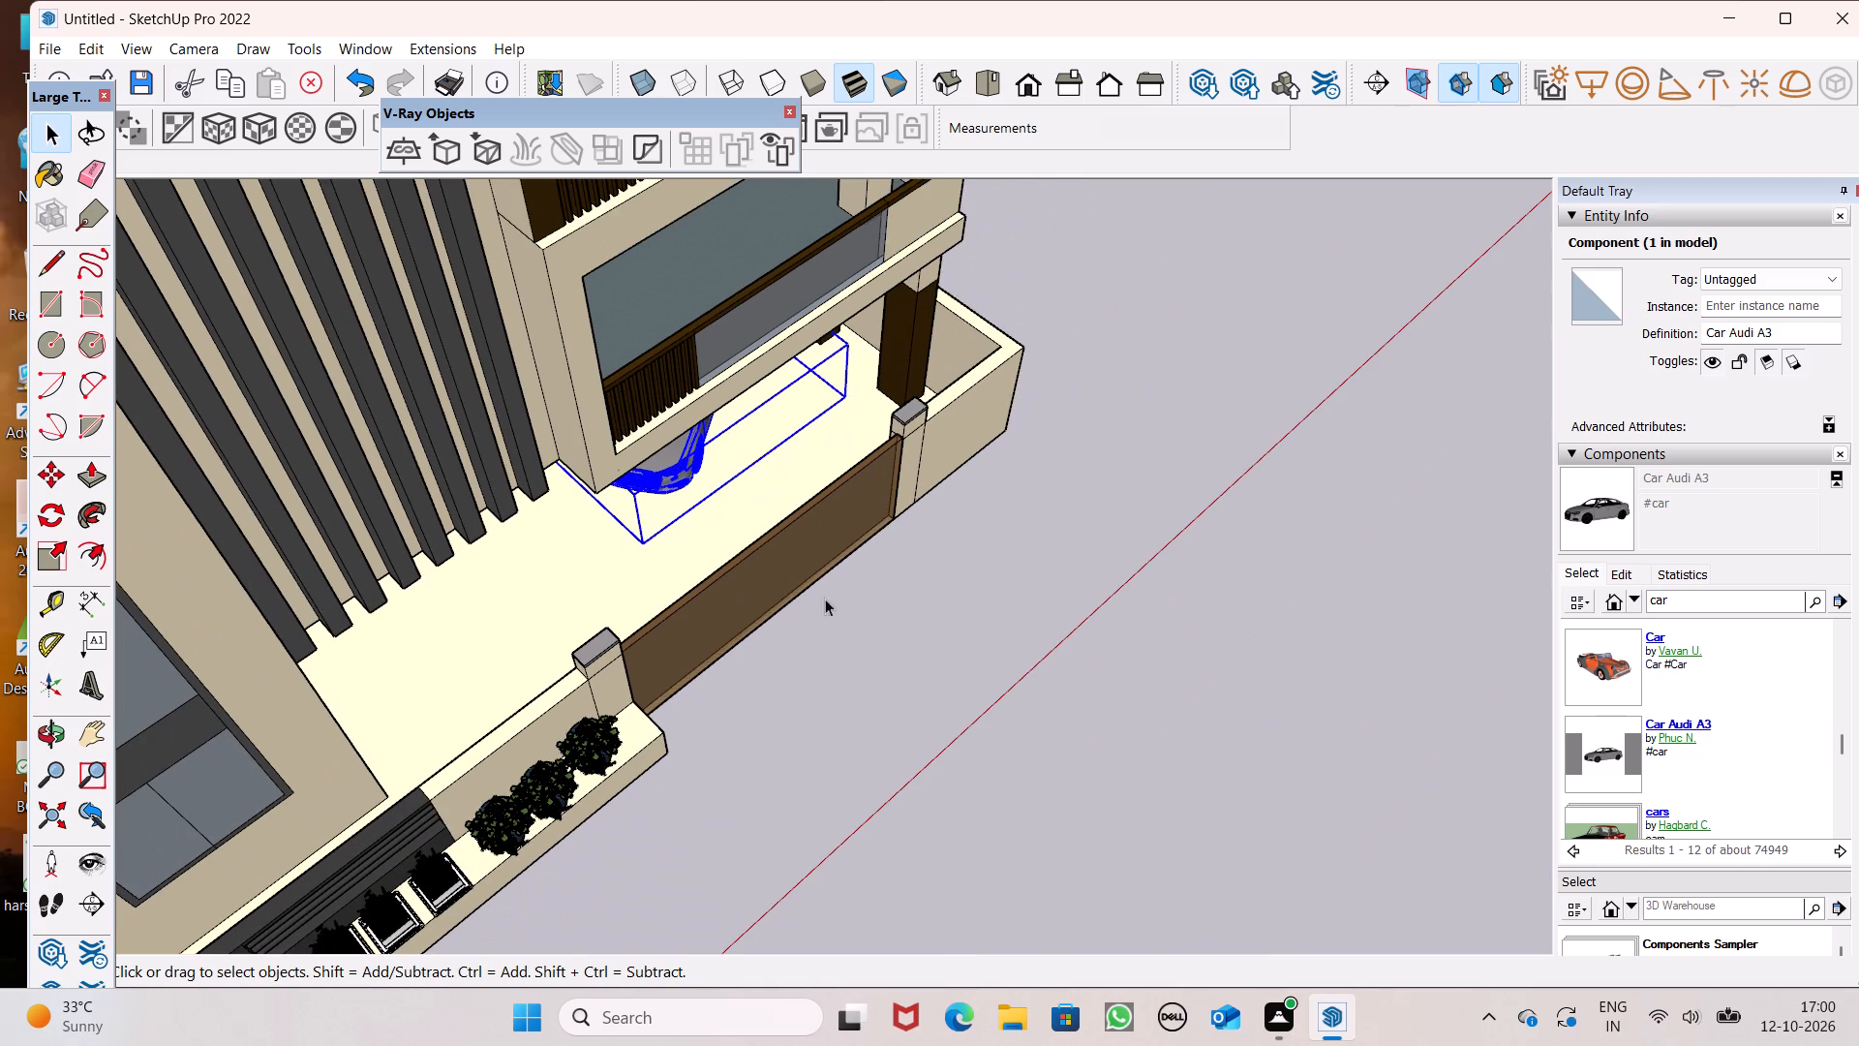
click(1215, 681)
middle_drag(1061, 624, 1018, 329)
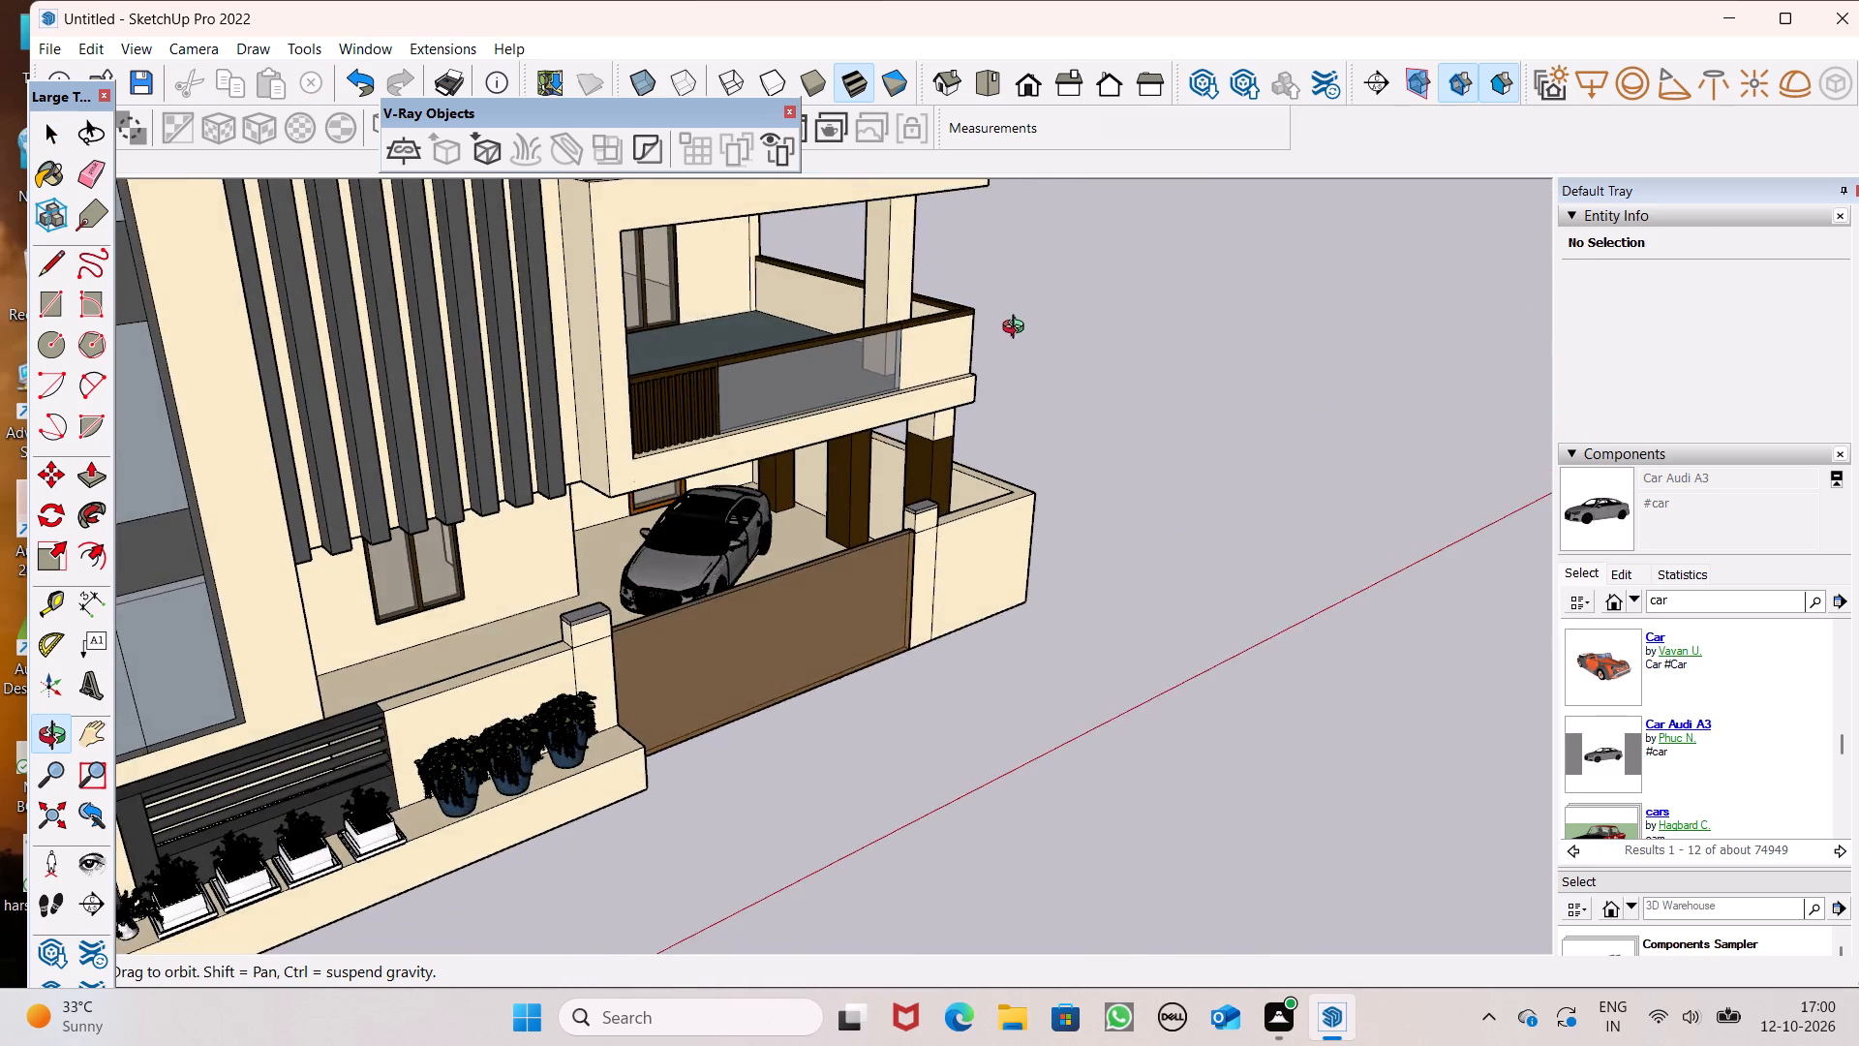
middle_drag(1018, 329, 974, 293)
scroll(866, 467, up, 8)
scroll(828, 564, down, 2)
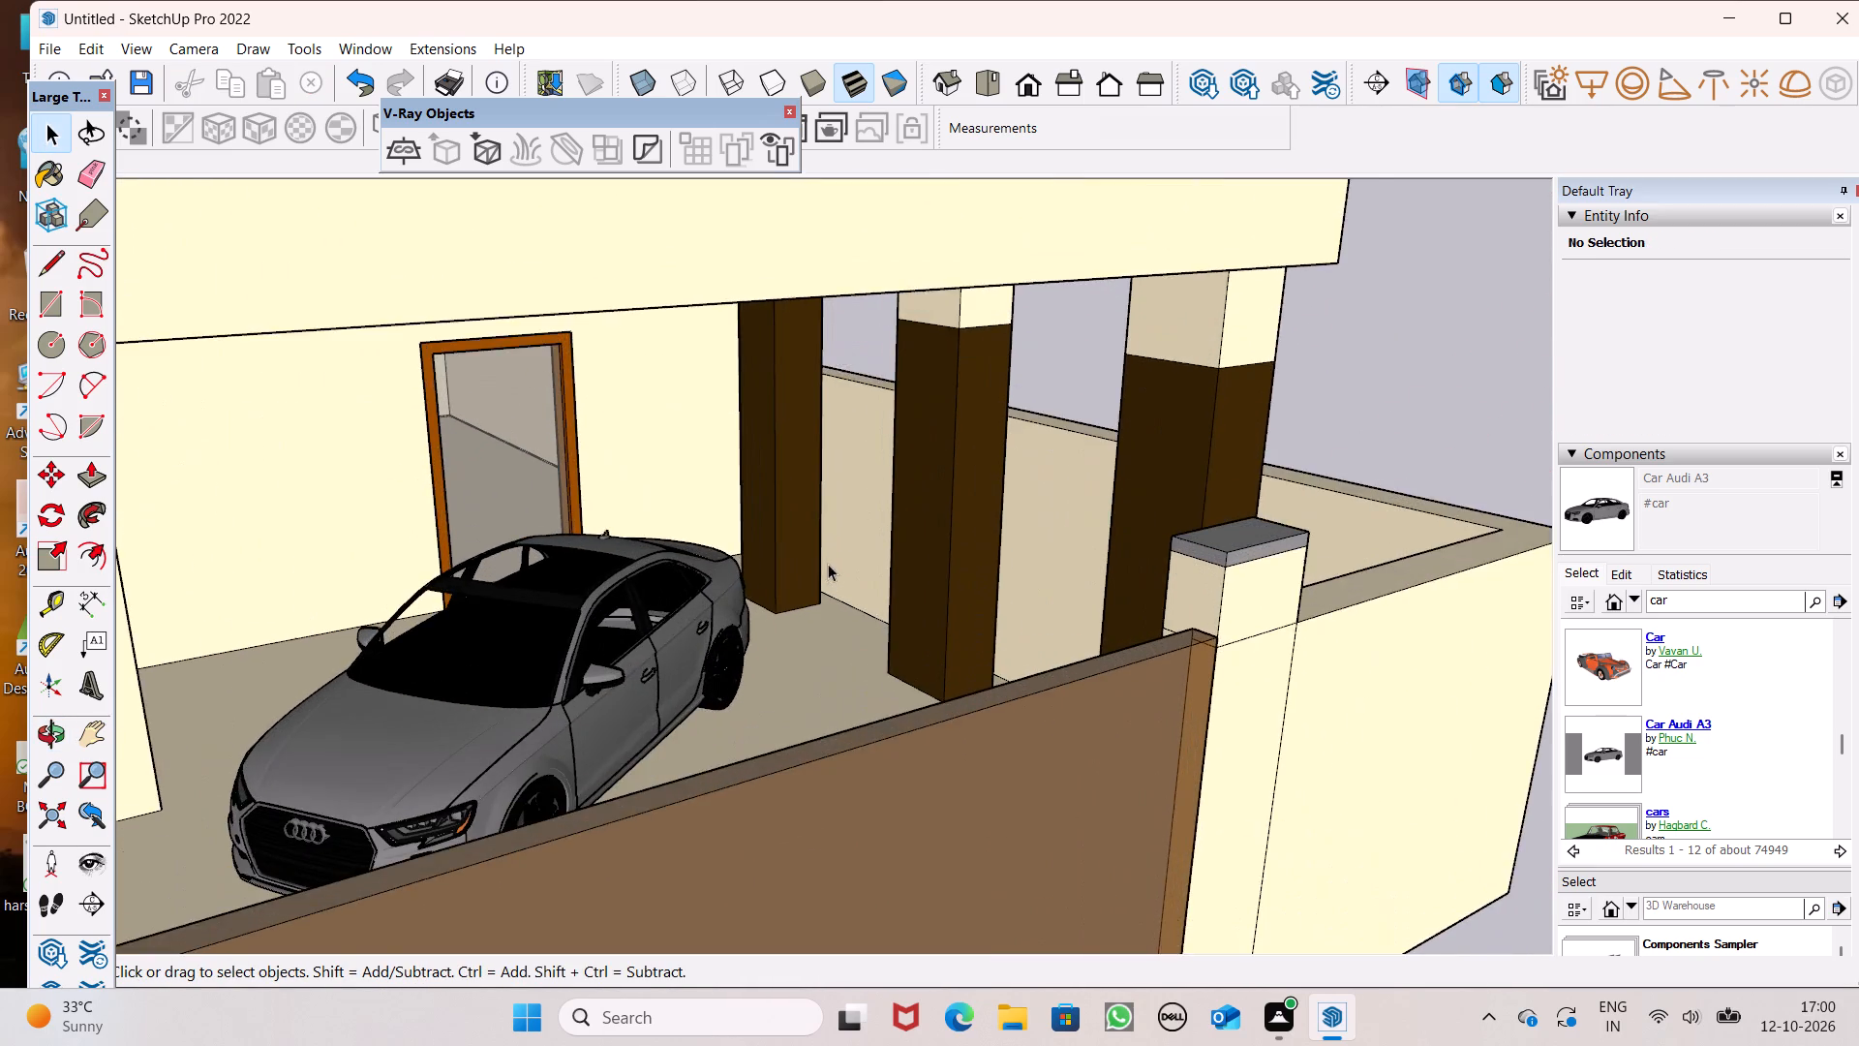
scroll(828, 564, down, 4)
middle_drag(677, 669, 414, 705)
scroll(578, 656, up, 5)
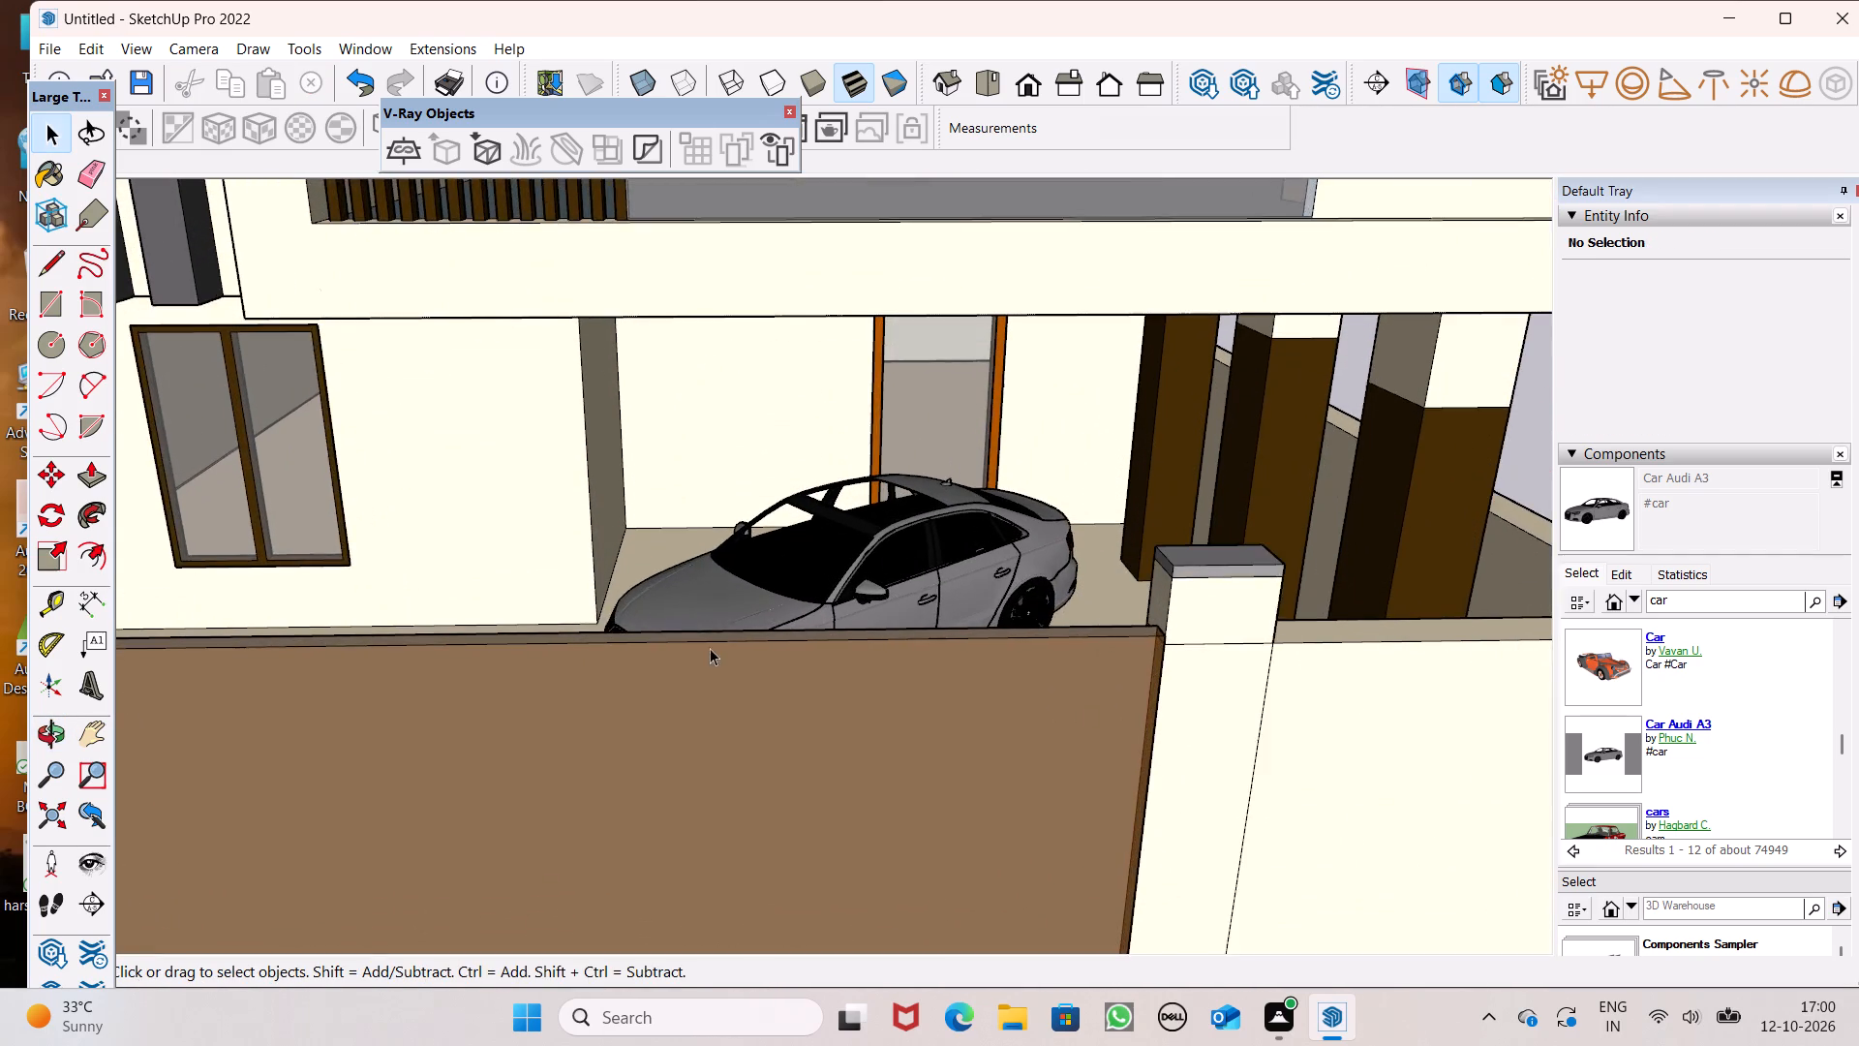
scroll(845, 623, up, 2)
scroll(857, 618, down, 3)
scroll(923, 529, down, 4)
middle_drag(926, 555, 943, 664)
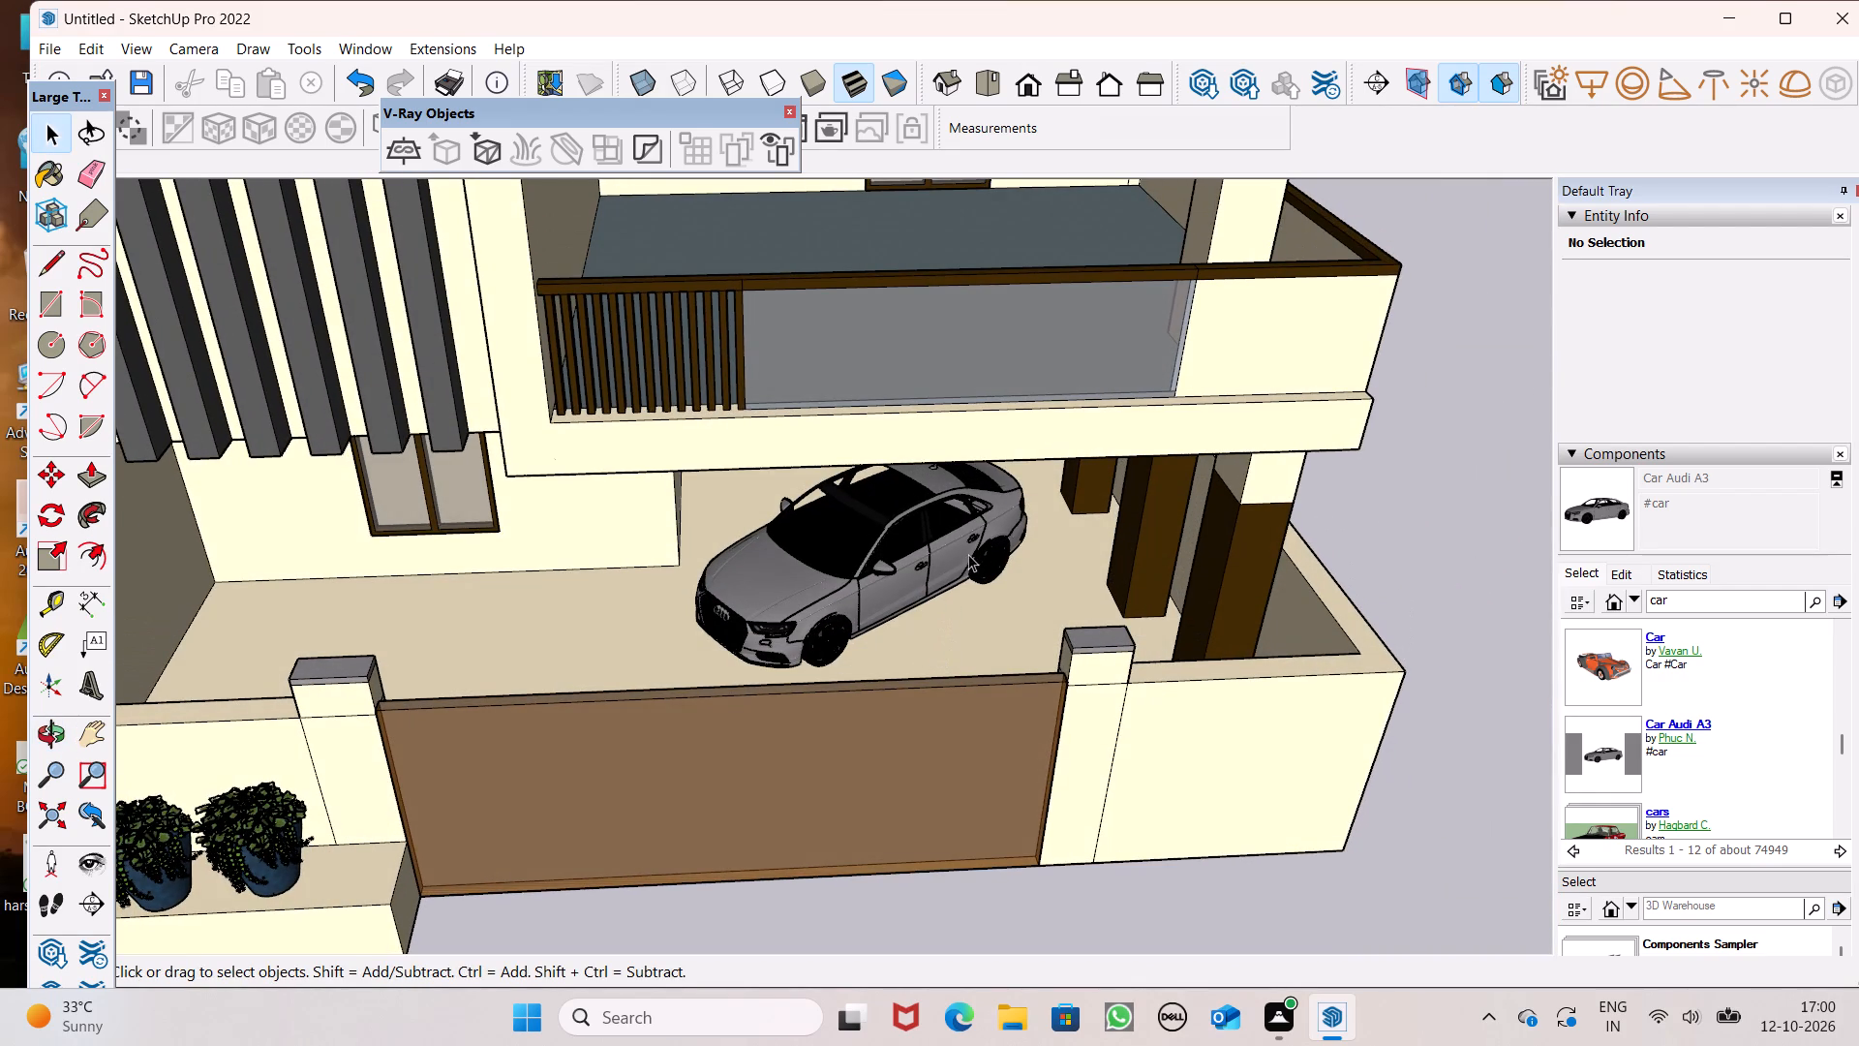
scroll(1021, 494, down, 3)
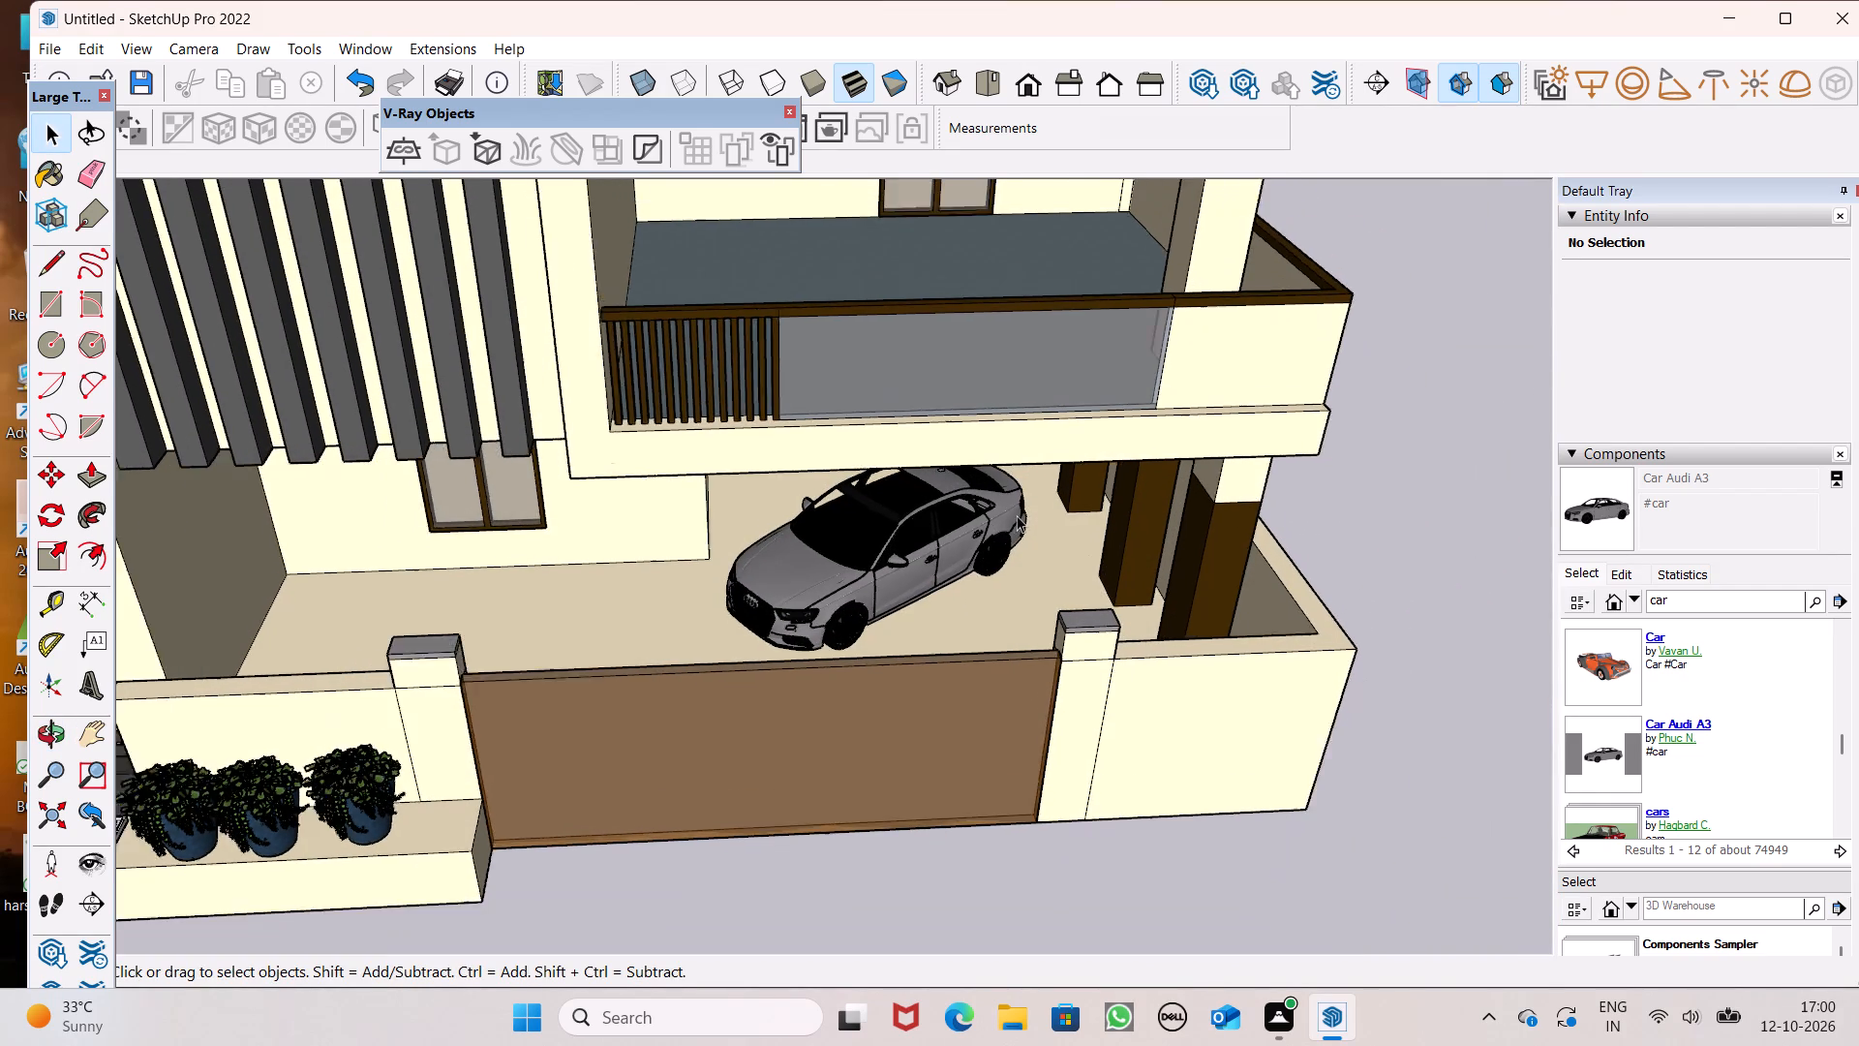
scroll(960, 525, down, 3)
middle_drag(960, 556, 907, 475)
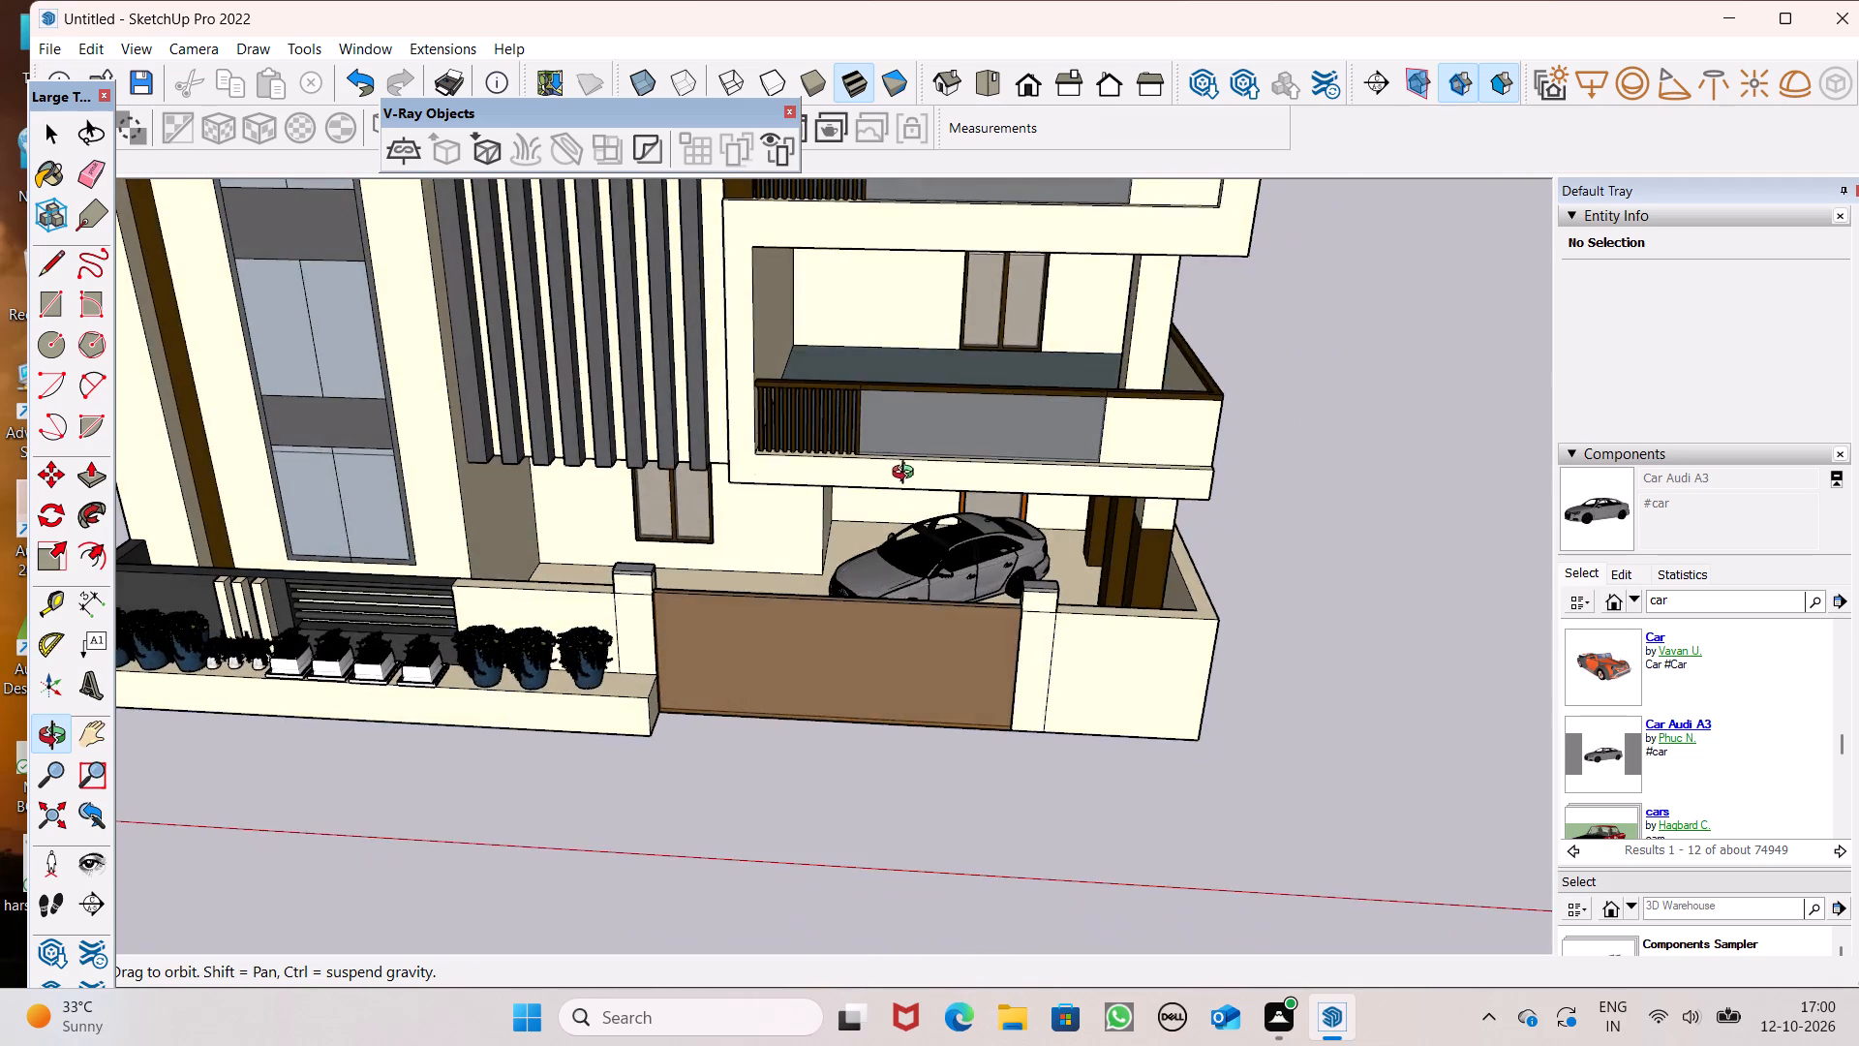
middle_drag(907, 475, 930, 424)
scroll(864, 380, down, 6)
middle_drag(906, 496, 971, 412)
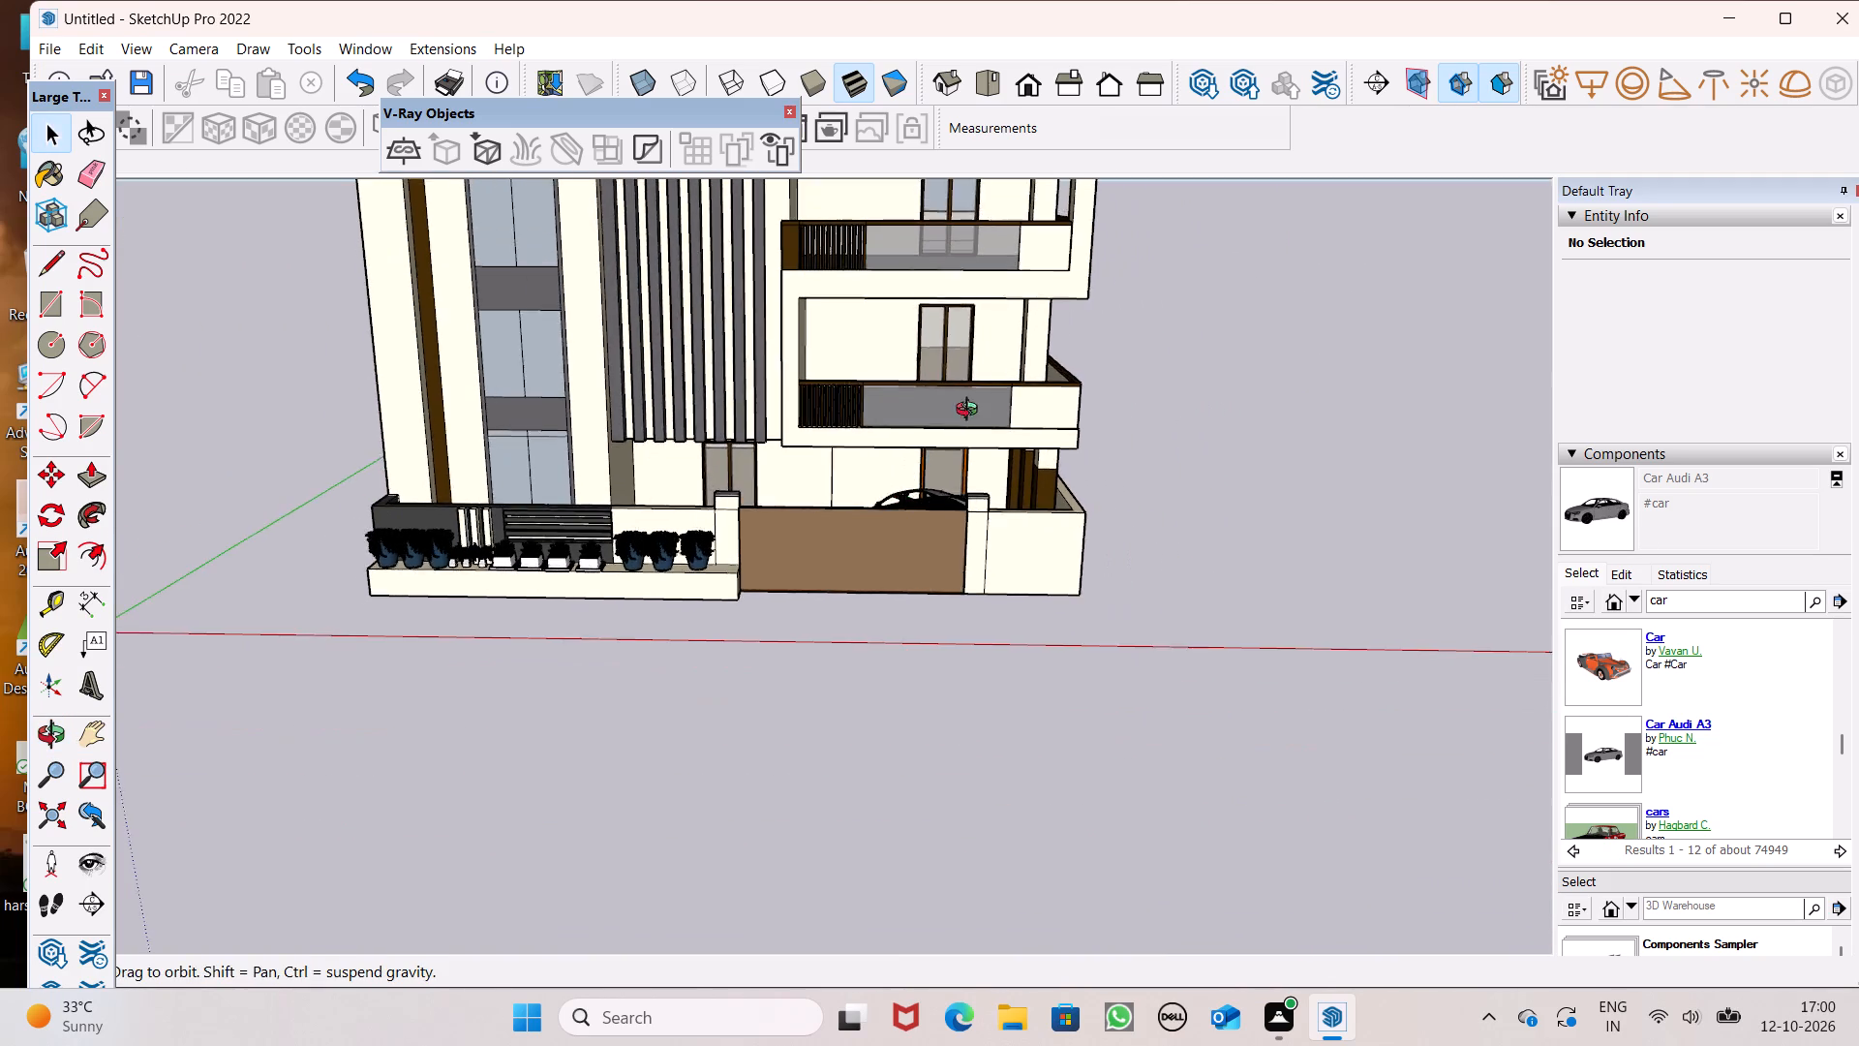
Examine the finished building from the front, framing the whole facade with the planted ledge, gate and parked car.
middle_drag(971, 412, 999, 394)
scroll(993, 540, down, 12)
scroll(893, 480, down, 2)
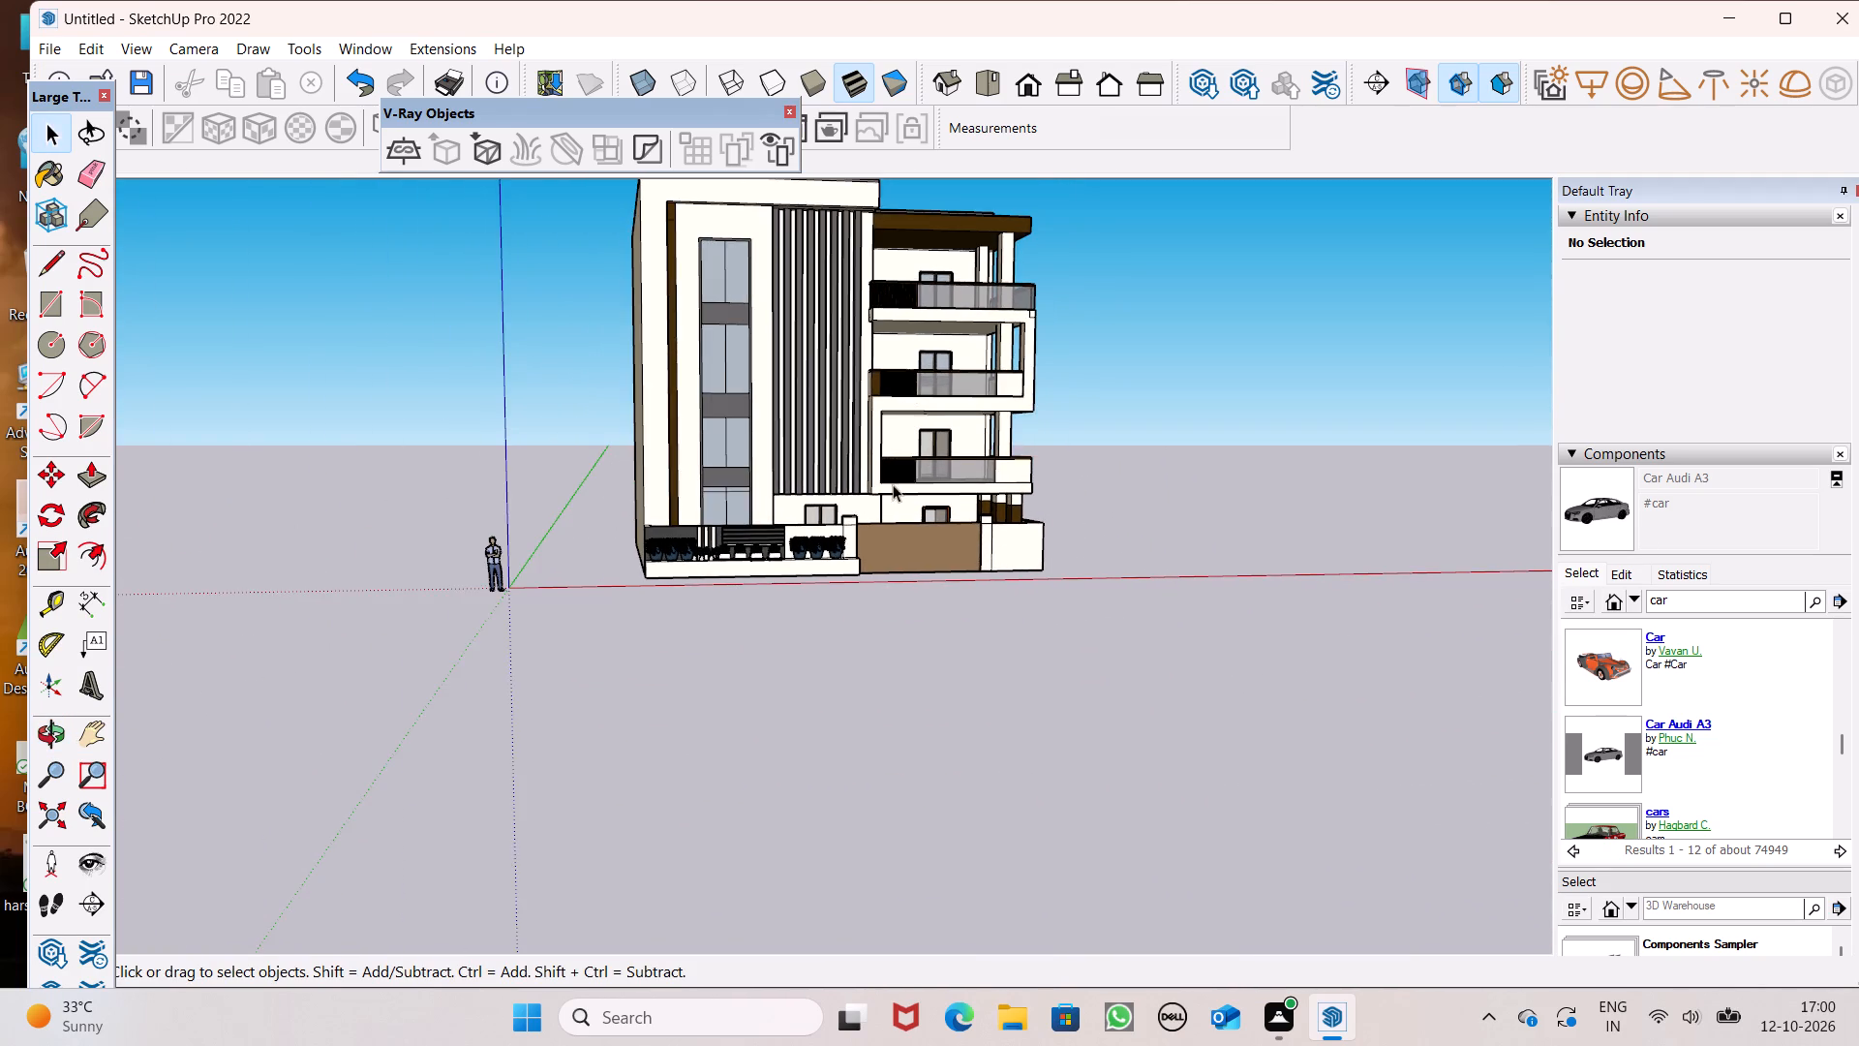
scroll(893, 484, down, 1)
scroll(918, 285, up, 1)
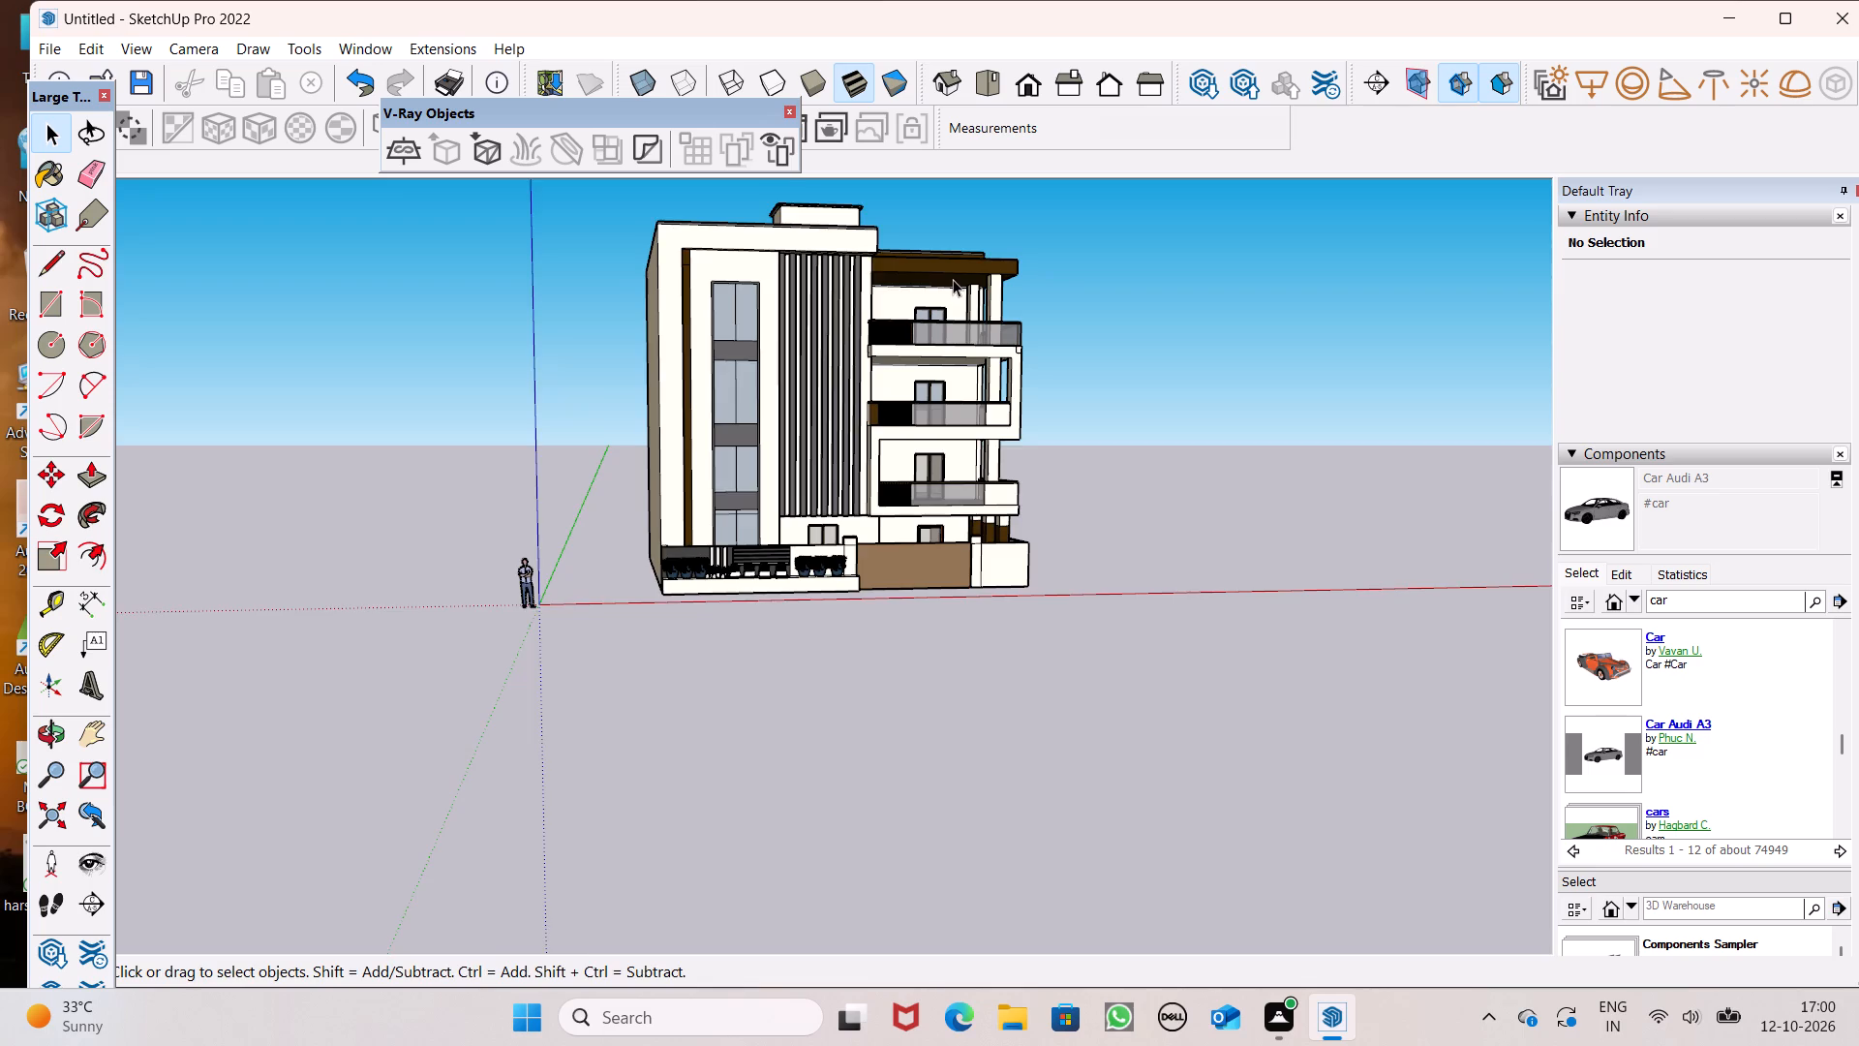
scroll(953, 279, down, 1)
middle_drag(981, 498, 861, 568)
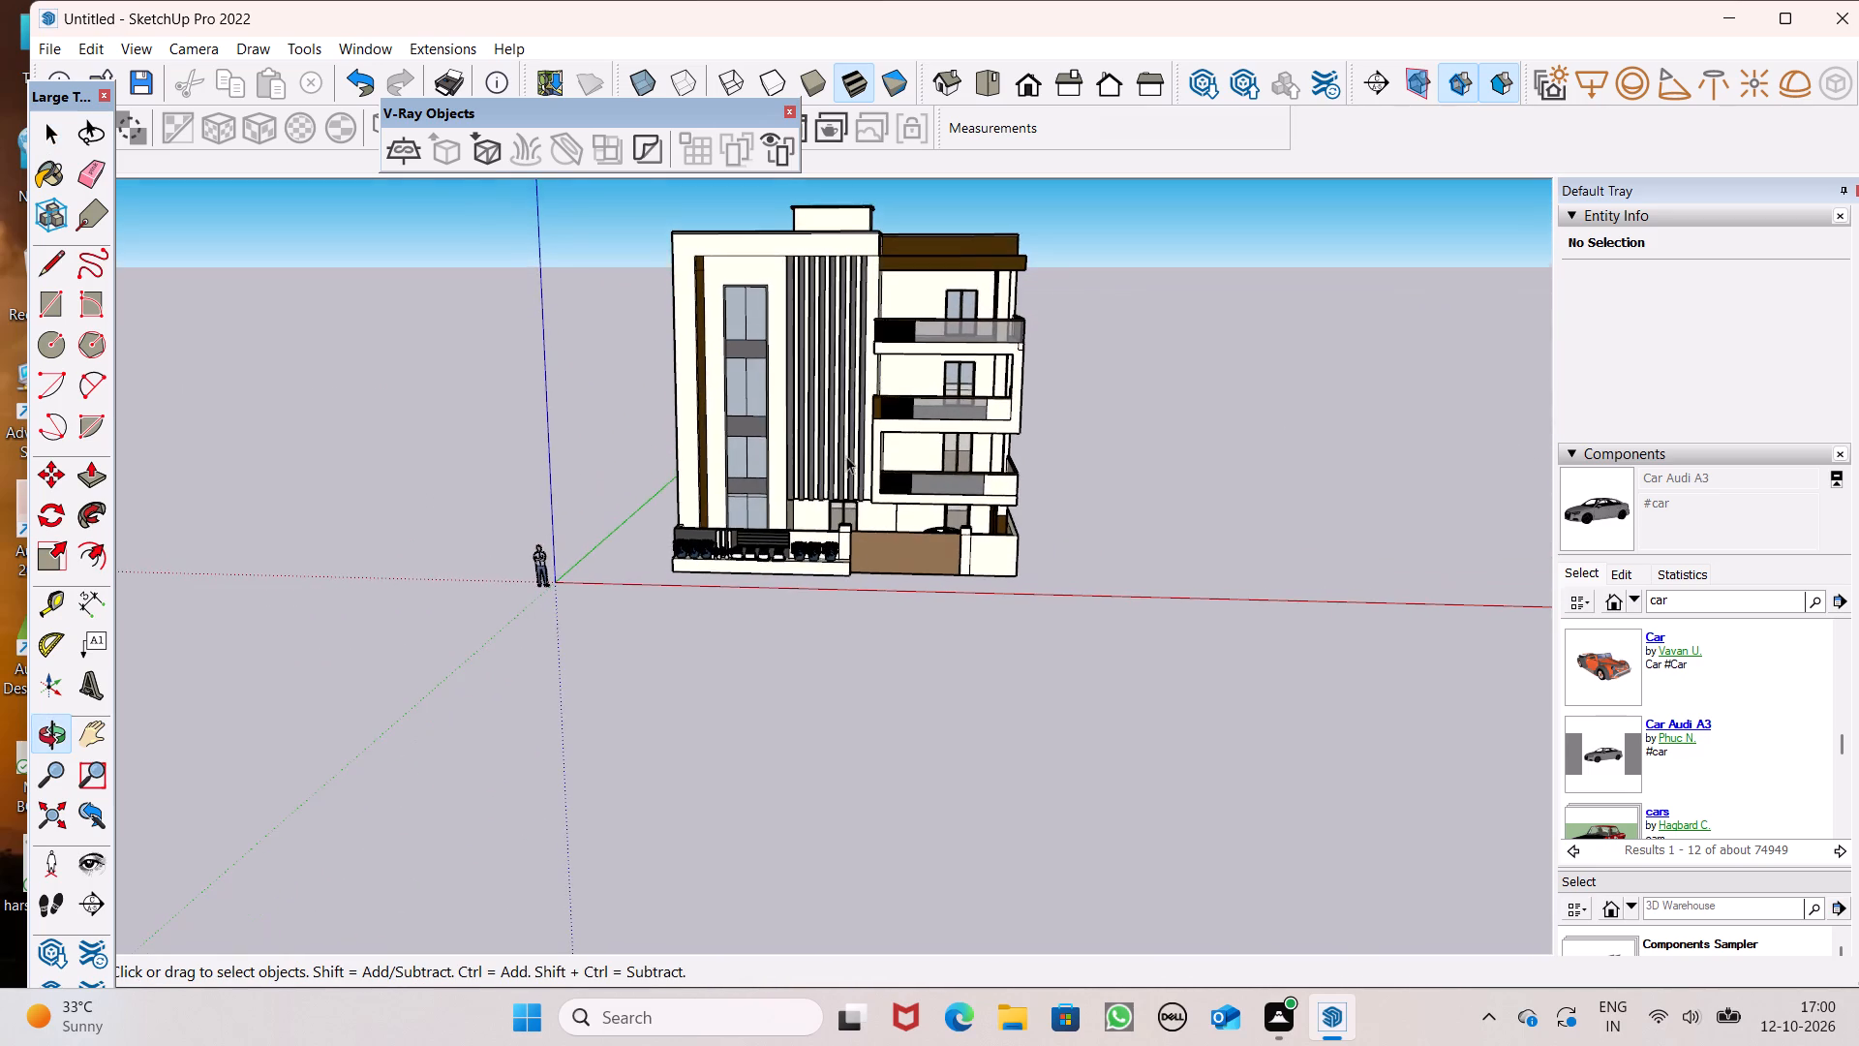
scroll(838, 303, up, 6)
scroll(919, 585, down, 3)
middle_drag(913, 609, 908, 605)
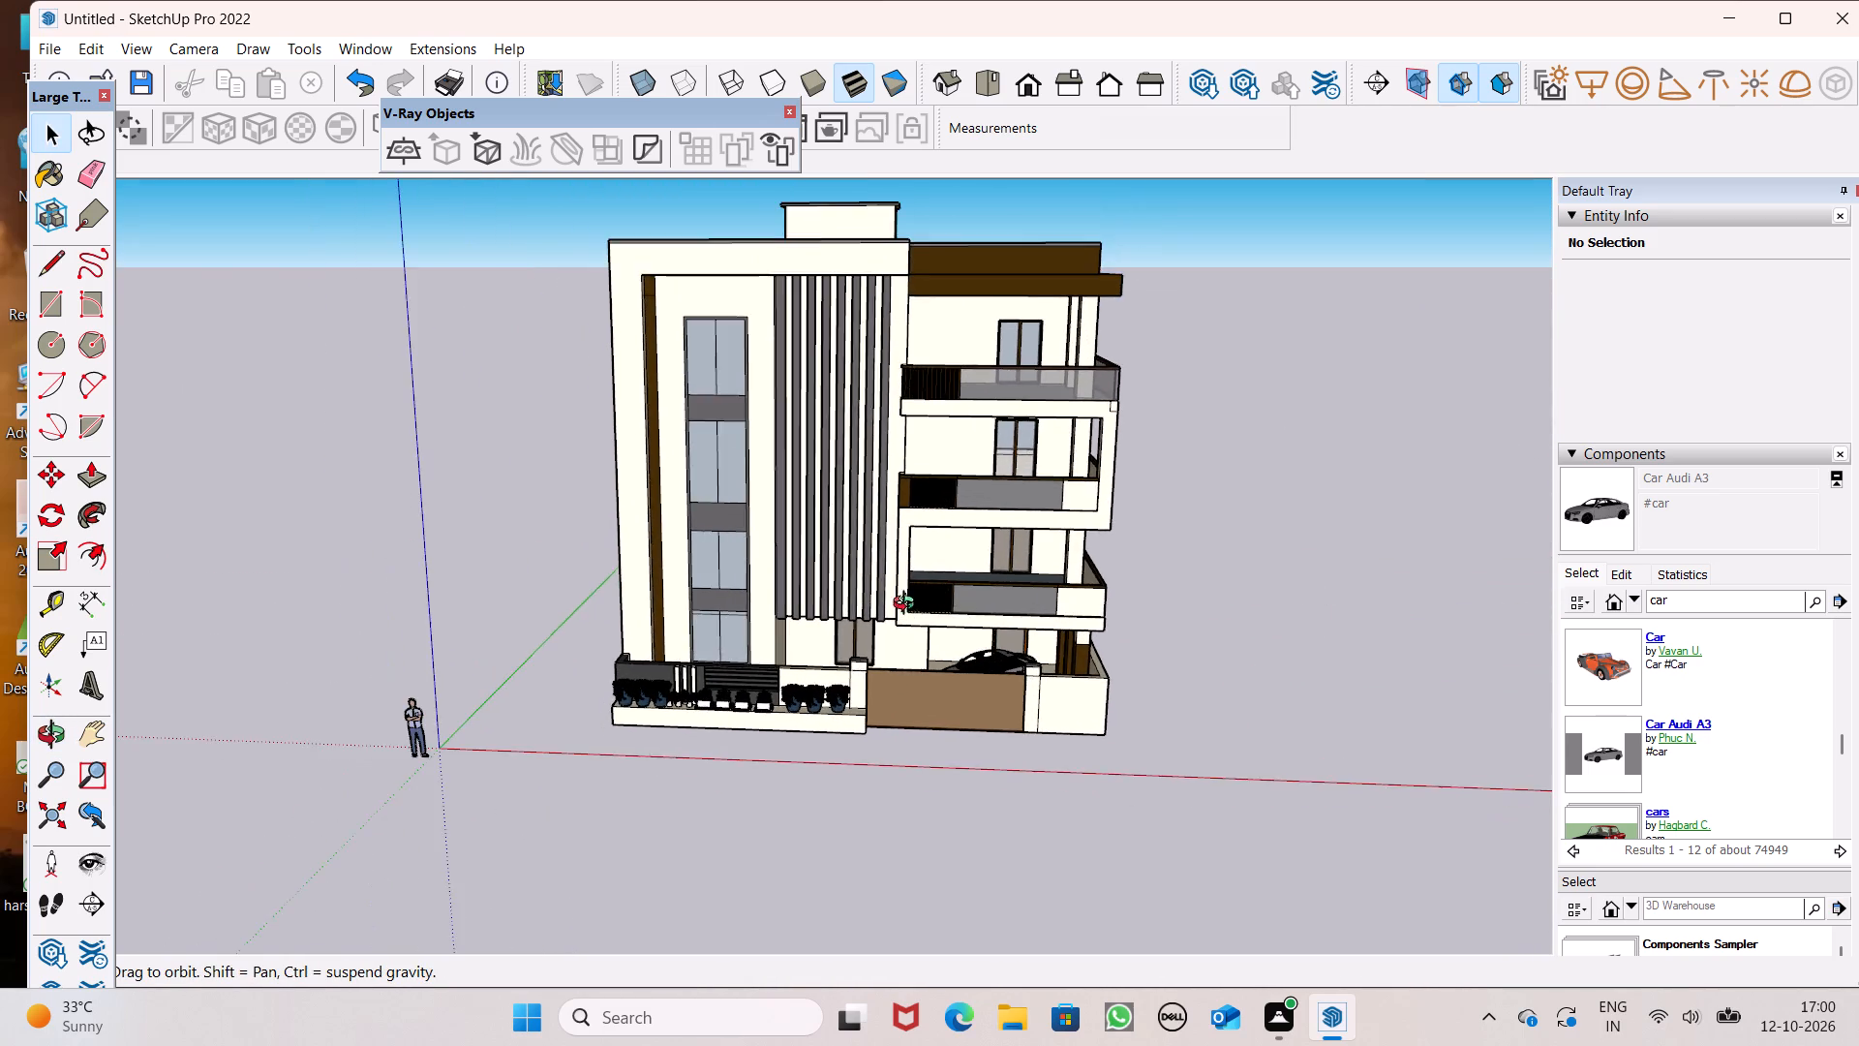
middle_drag(908, 605, 918, 552)
scroll(856, 321, up, 2)
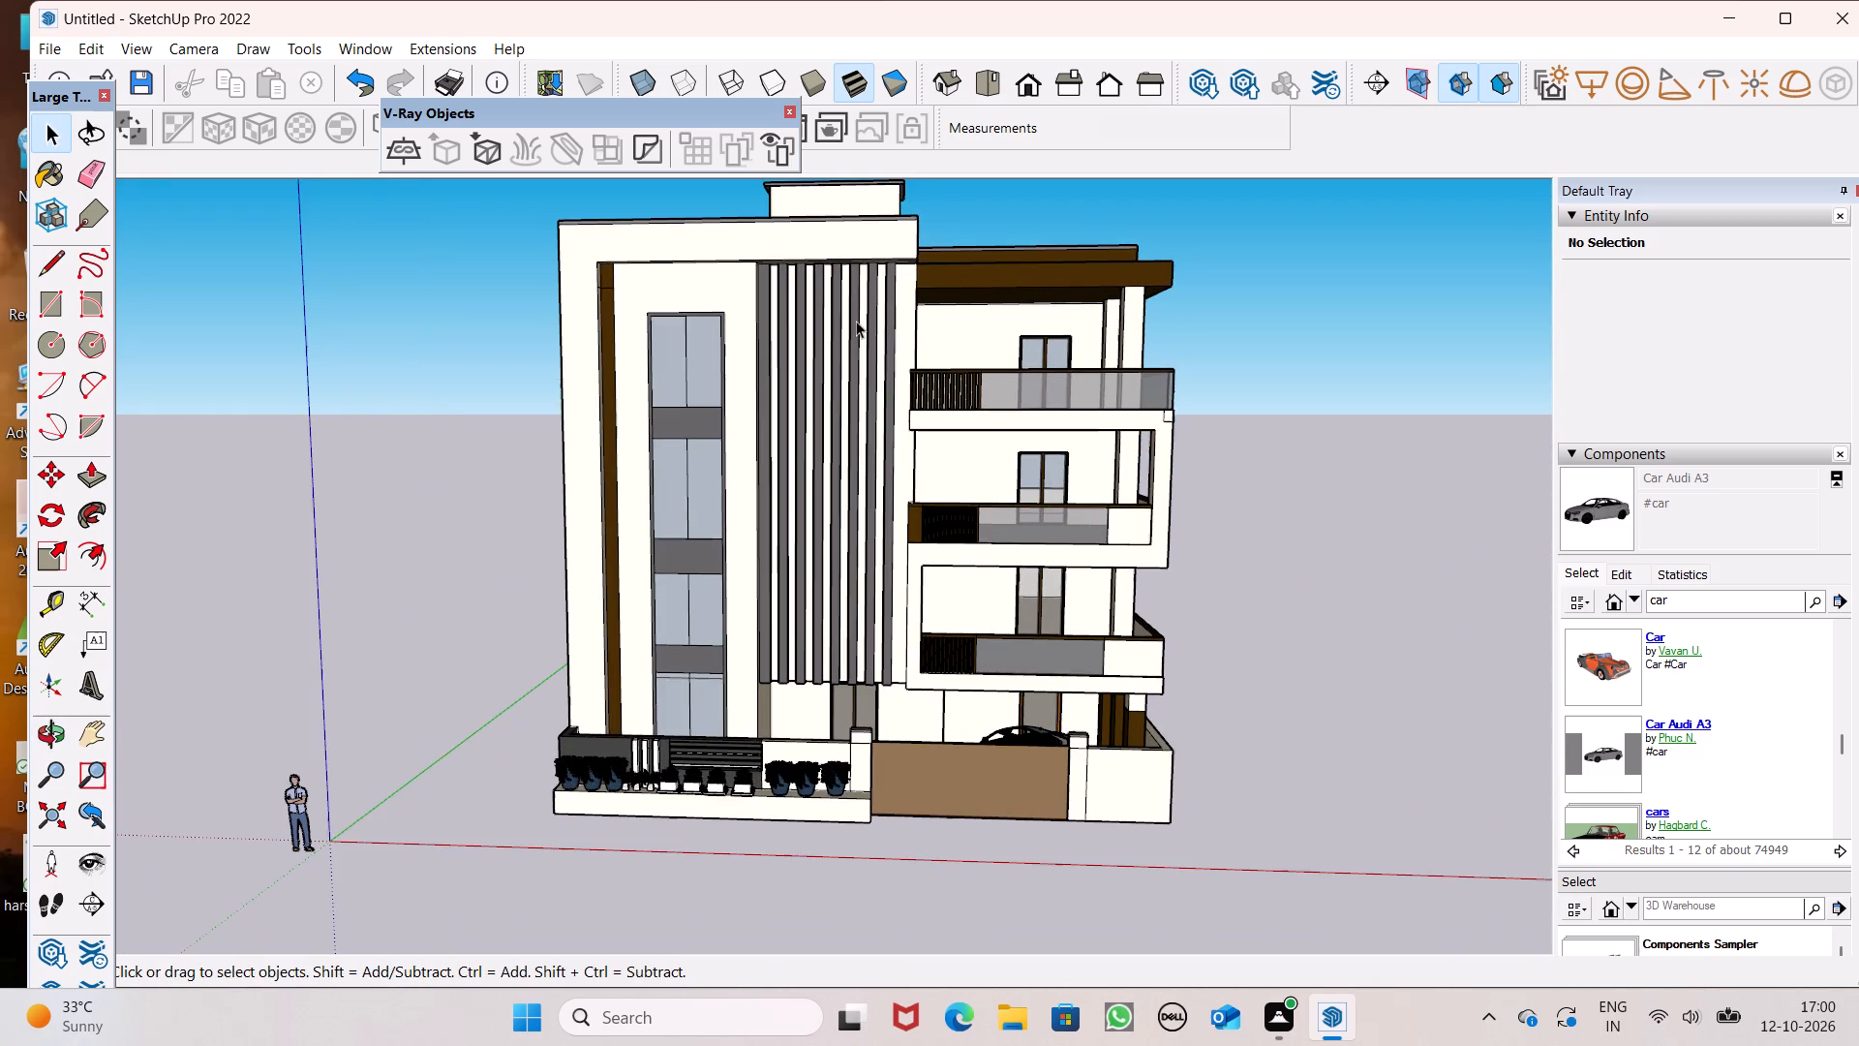
scroll(869, 386, down, 2)
scroll(999, 80, up, 3)
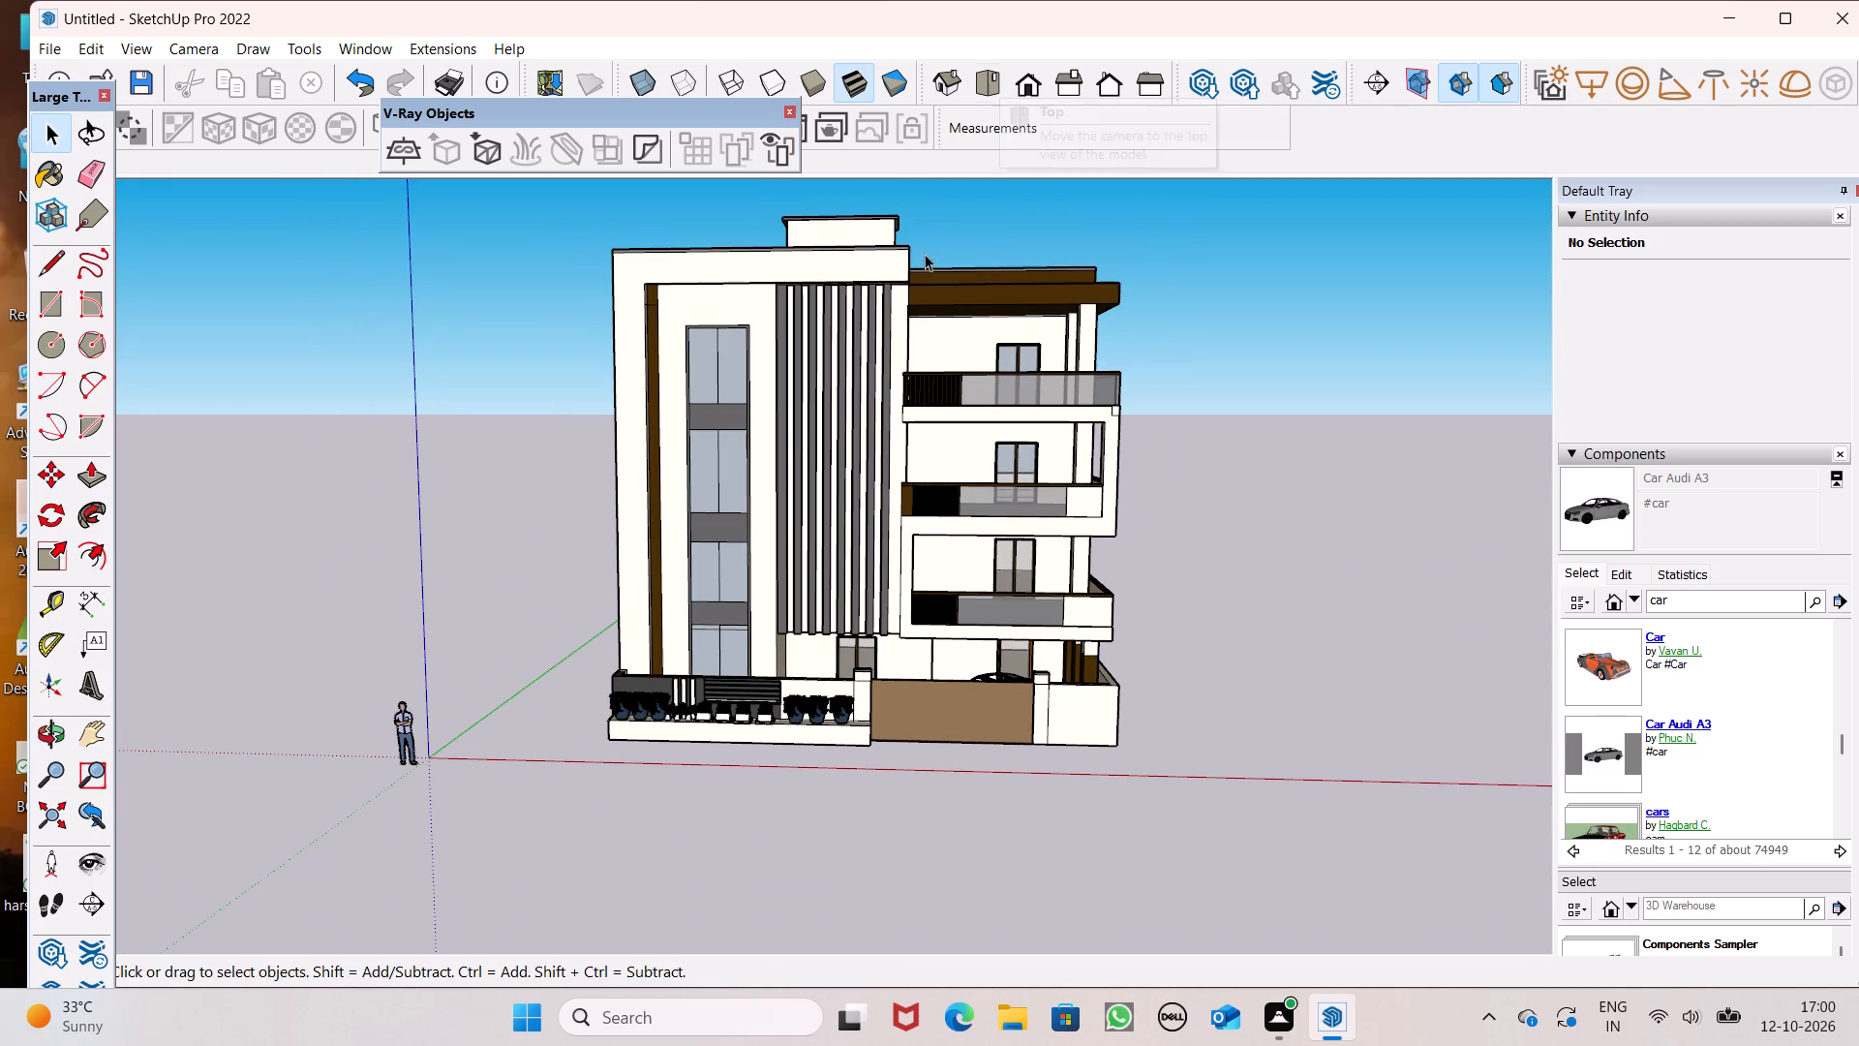
scroll(924, 235, up, 6)
scroll(955, 288, down, 2)
middle_drag(979, 385, 996, 380)
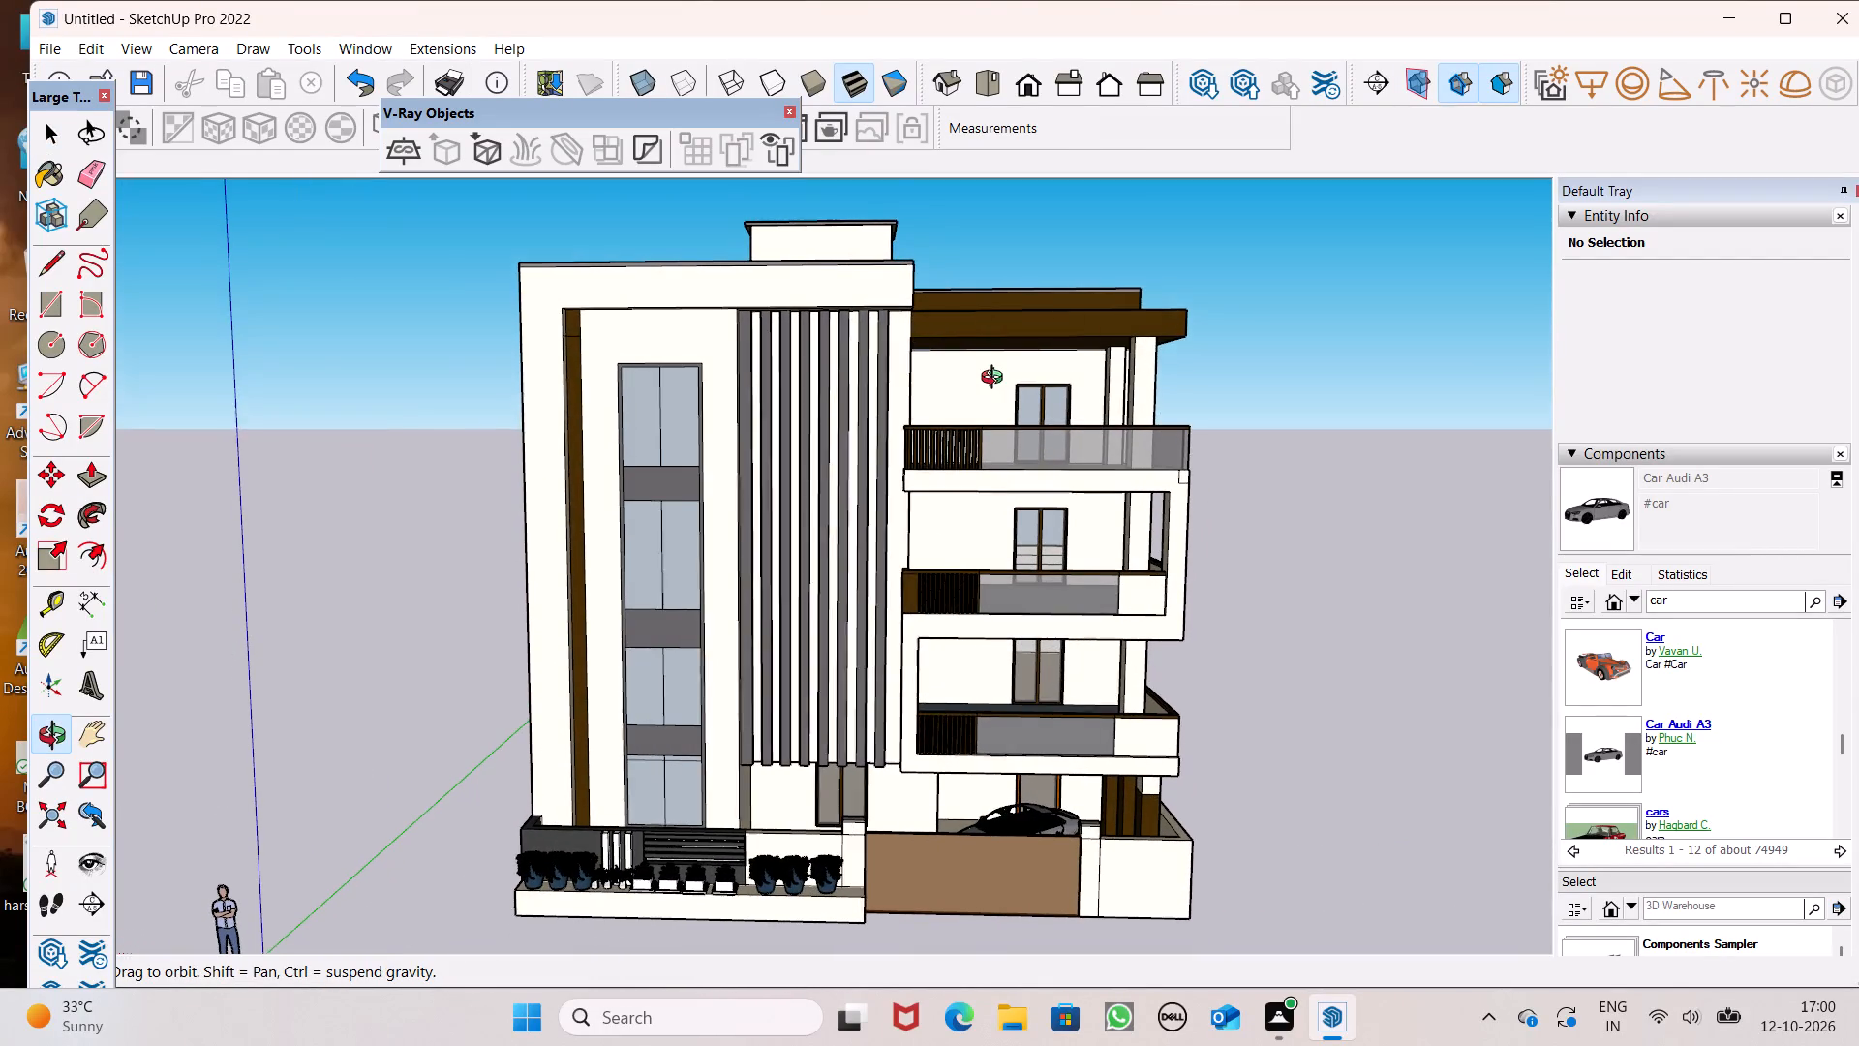
middle_drag(996, 380, 1002, 379)
middle_drag(968, 446, 1019, 400)
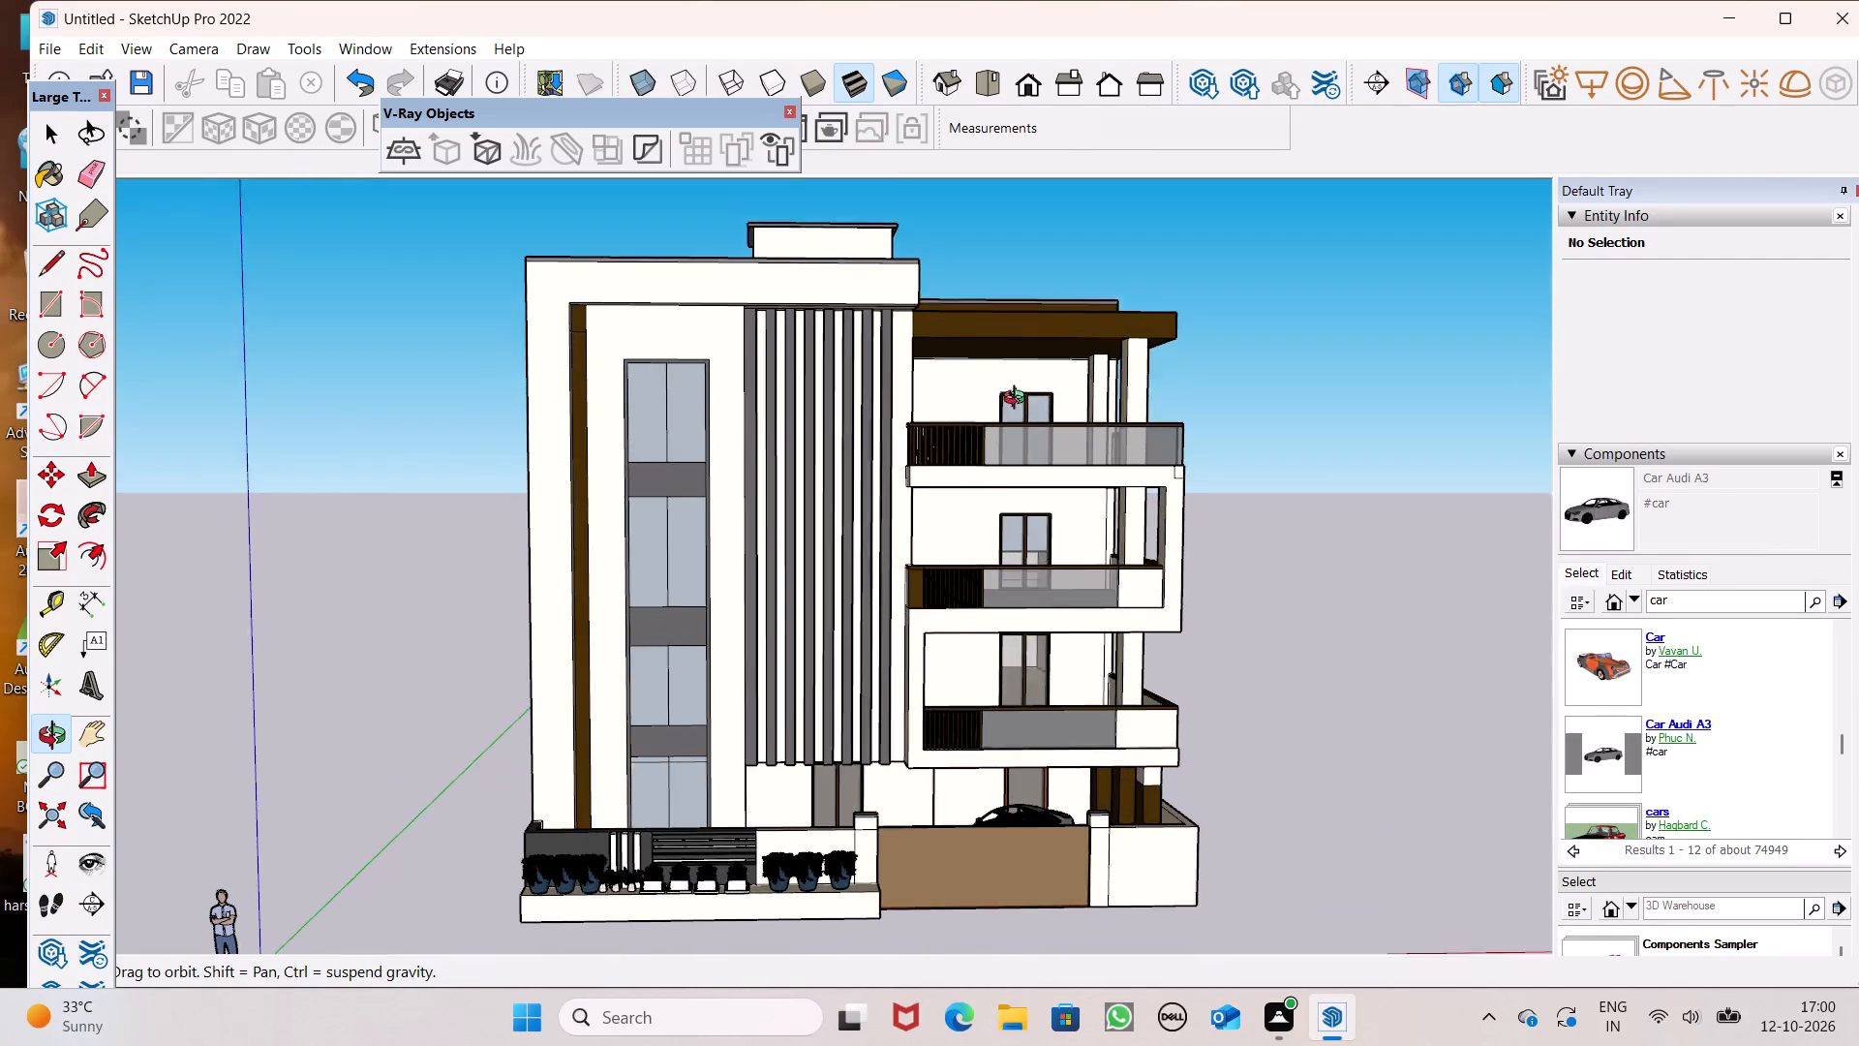
middle_drag(1019, 400, 1014, 419)
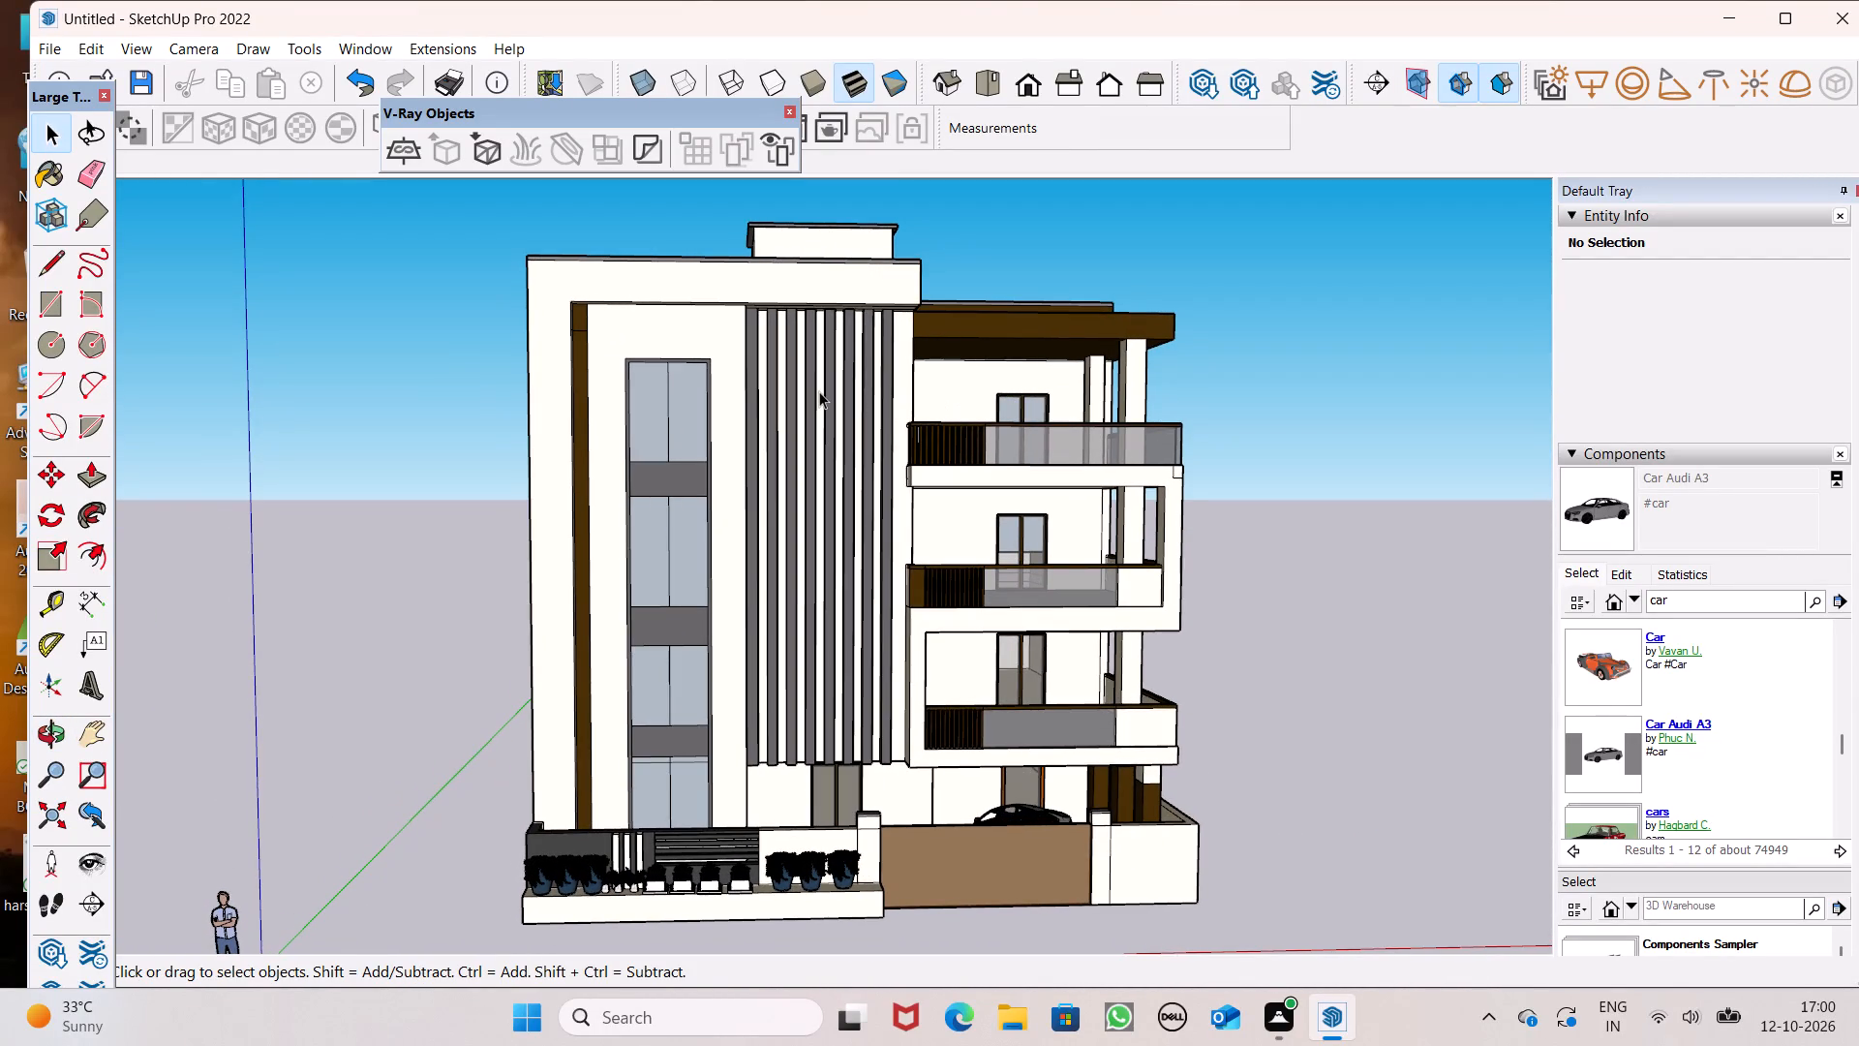
Save the model in the Documents folder as a SketchUp file named "pastel color residence".
key(ctrl+s)
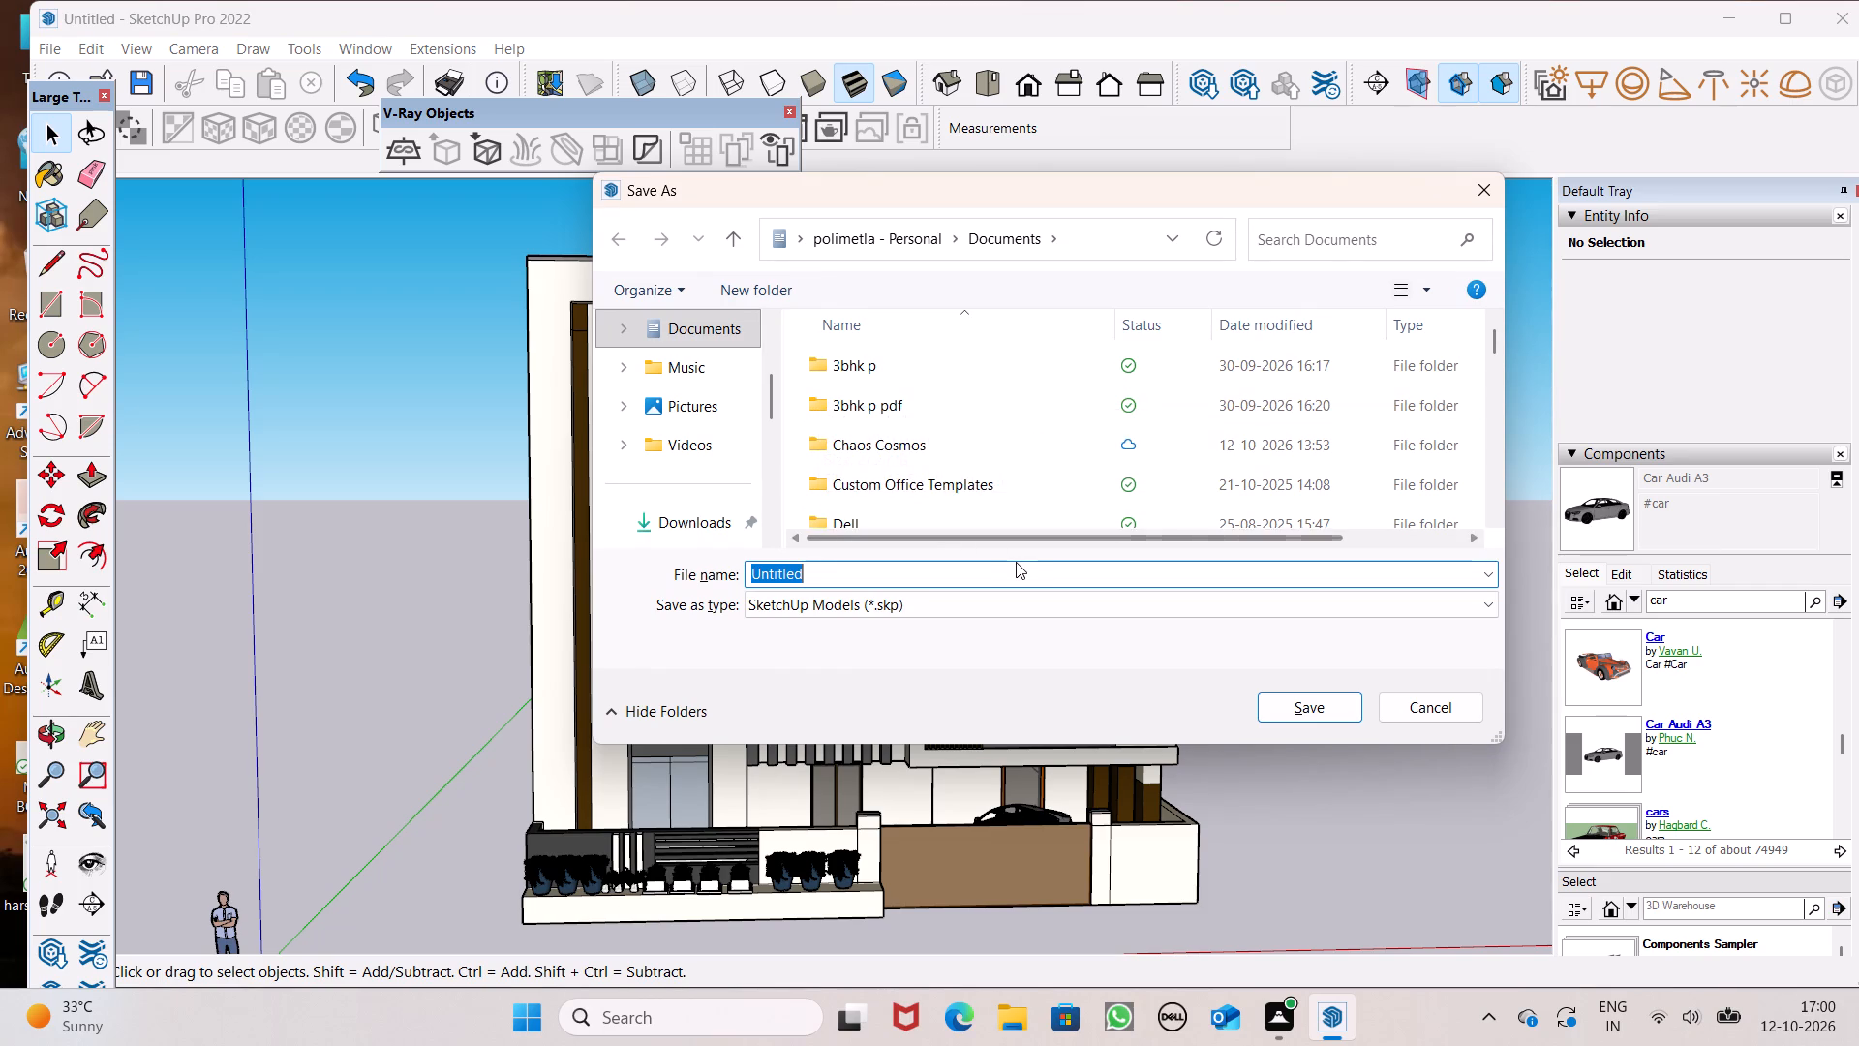
key(BackSpace)
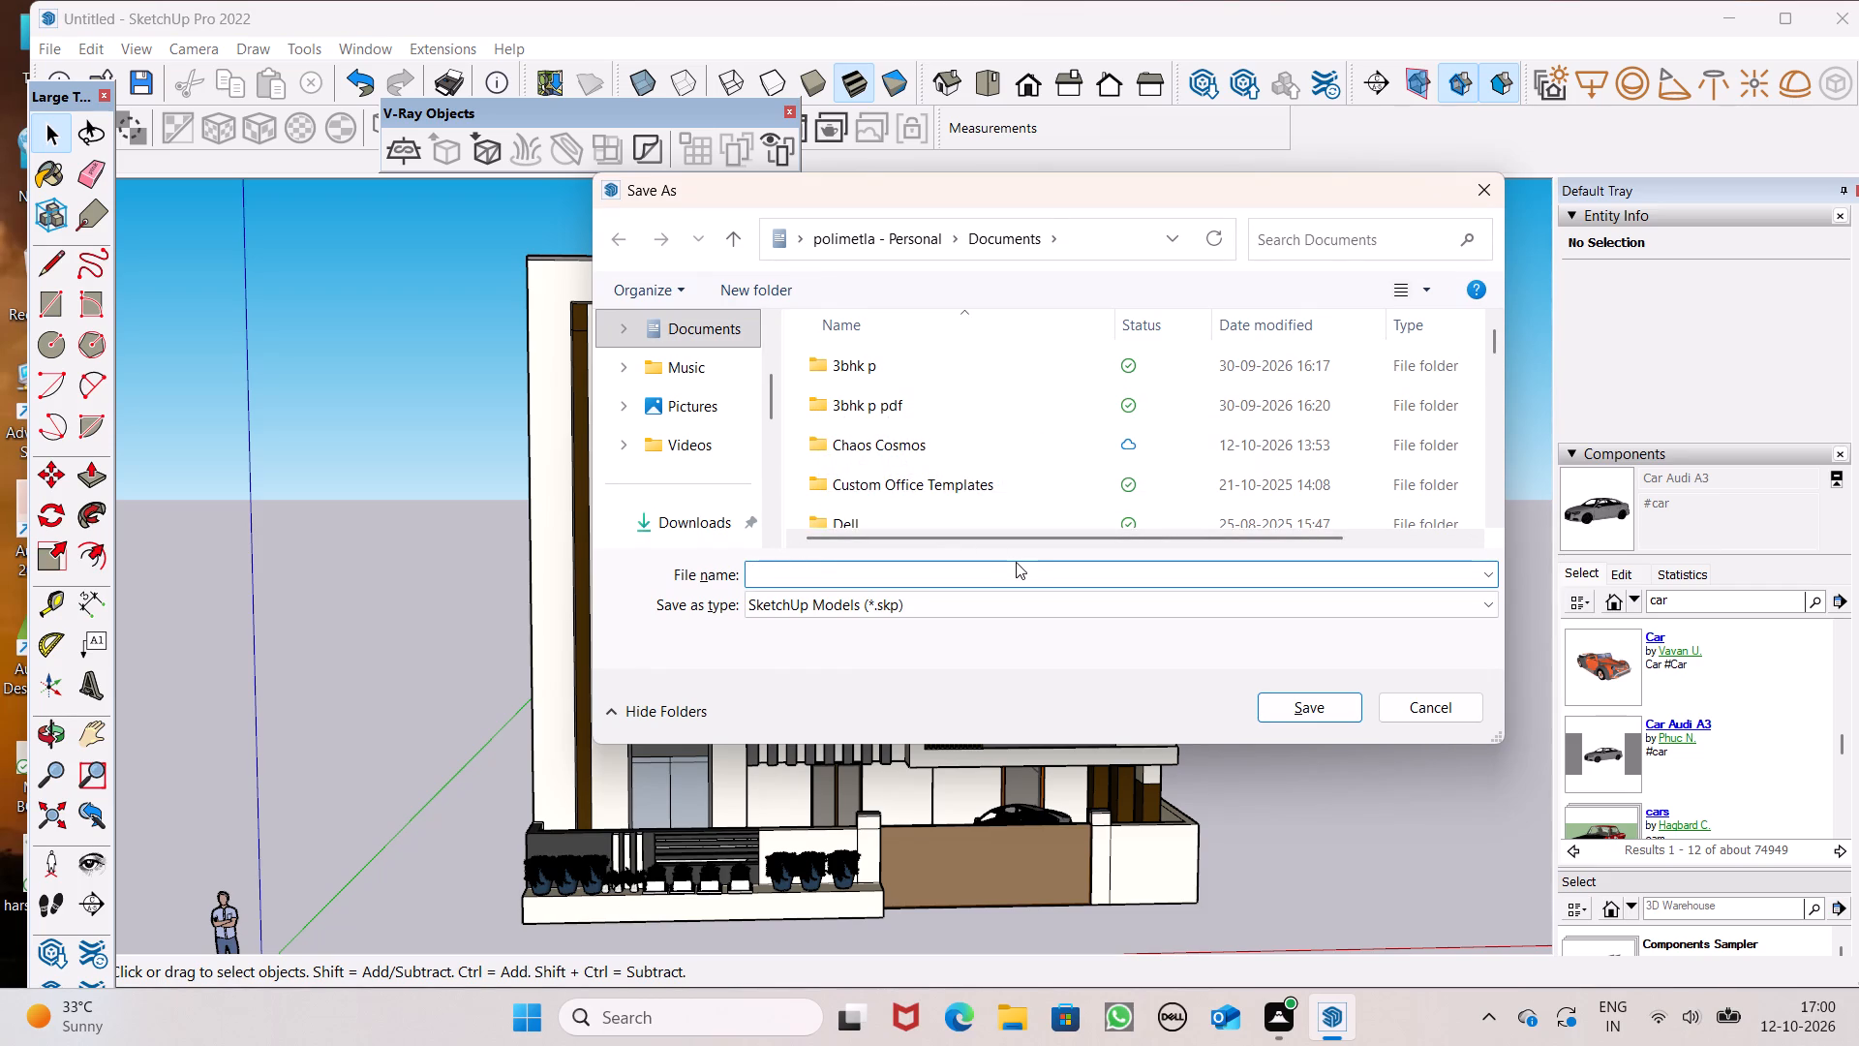
text(mo)
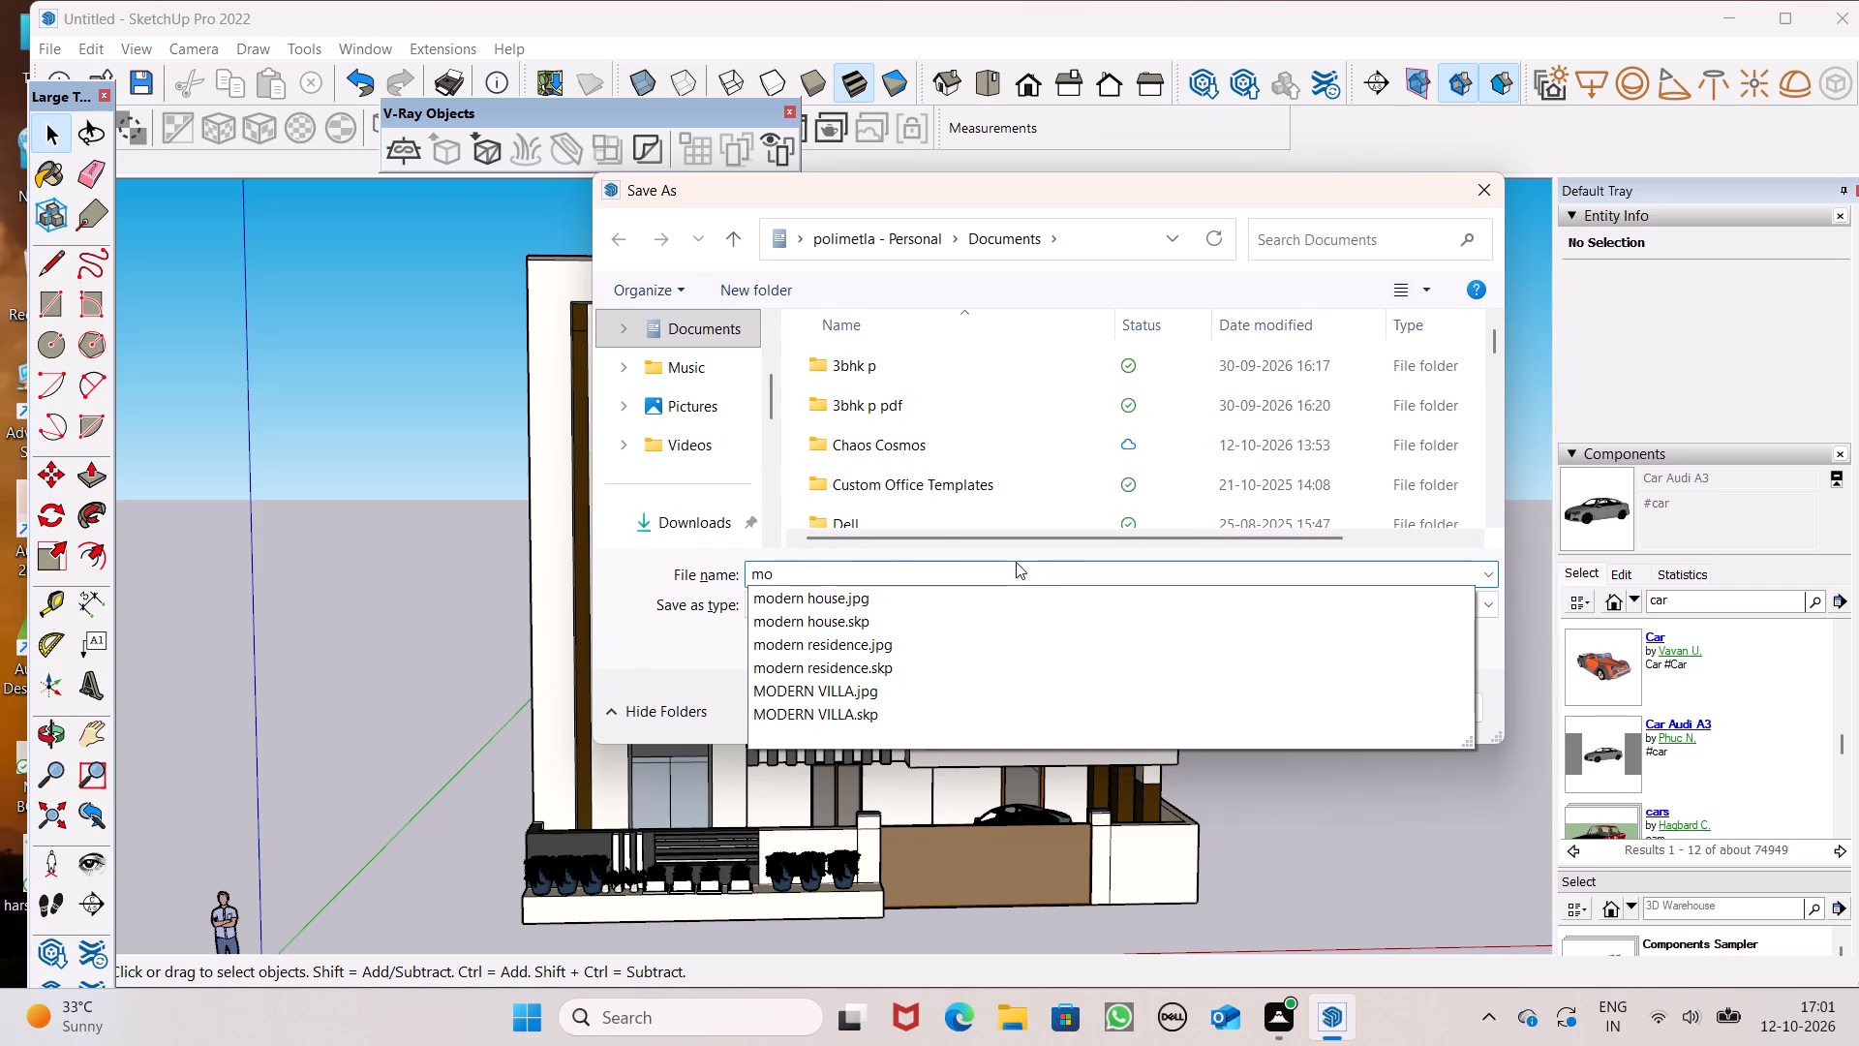
text(dern)
key(space)
key(BackSpace)
key(BackSpace)
key(BackSpace)
key(BackSpace)
key(BackSpace)
key(BackSpace)
key(BackSpace)
text(pa)
text(sr)
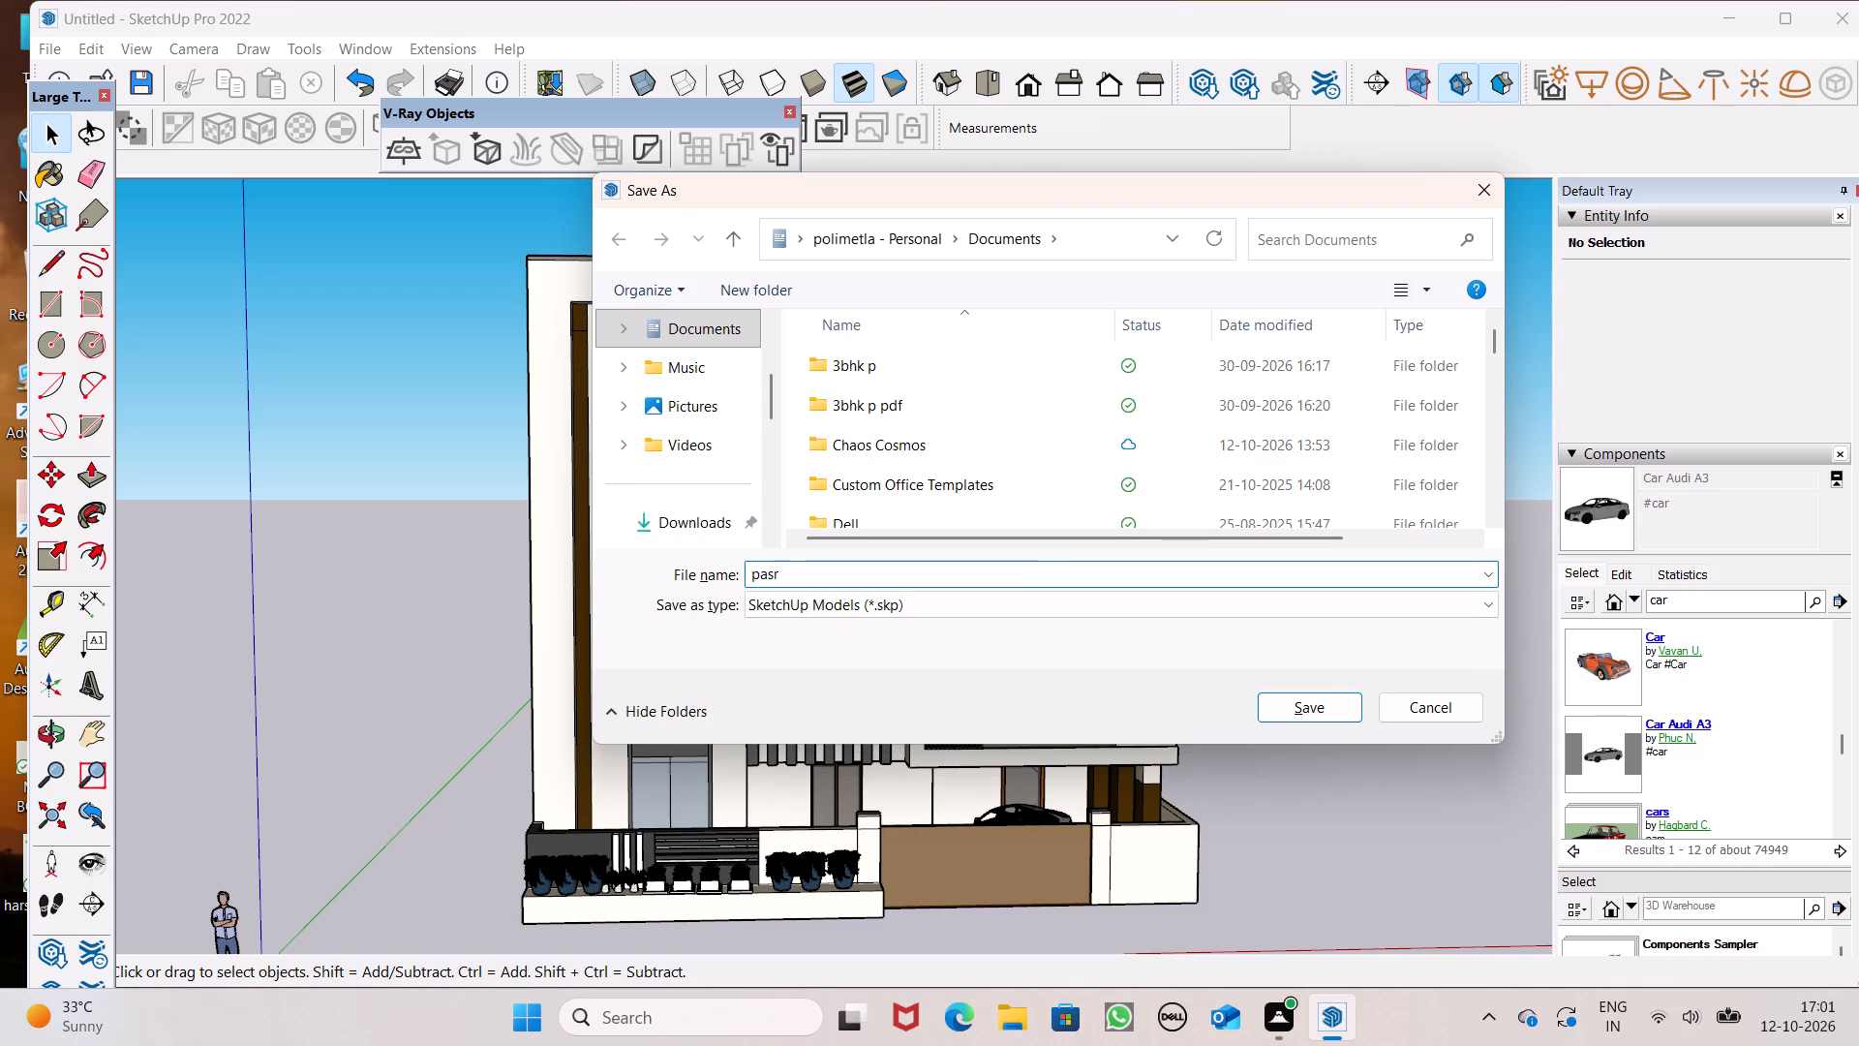
key(BackSpace)
text(tel)
key(space)
key(BackSpace)
key(BackSpace)
key(BackSpace)
key(BackSpace)
key(BackSpace)
key(BackSpace)
key(BackSpace)
key(BackSpace)
key(BackSpace)
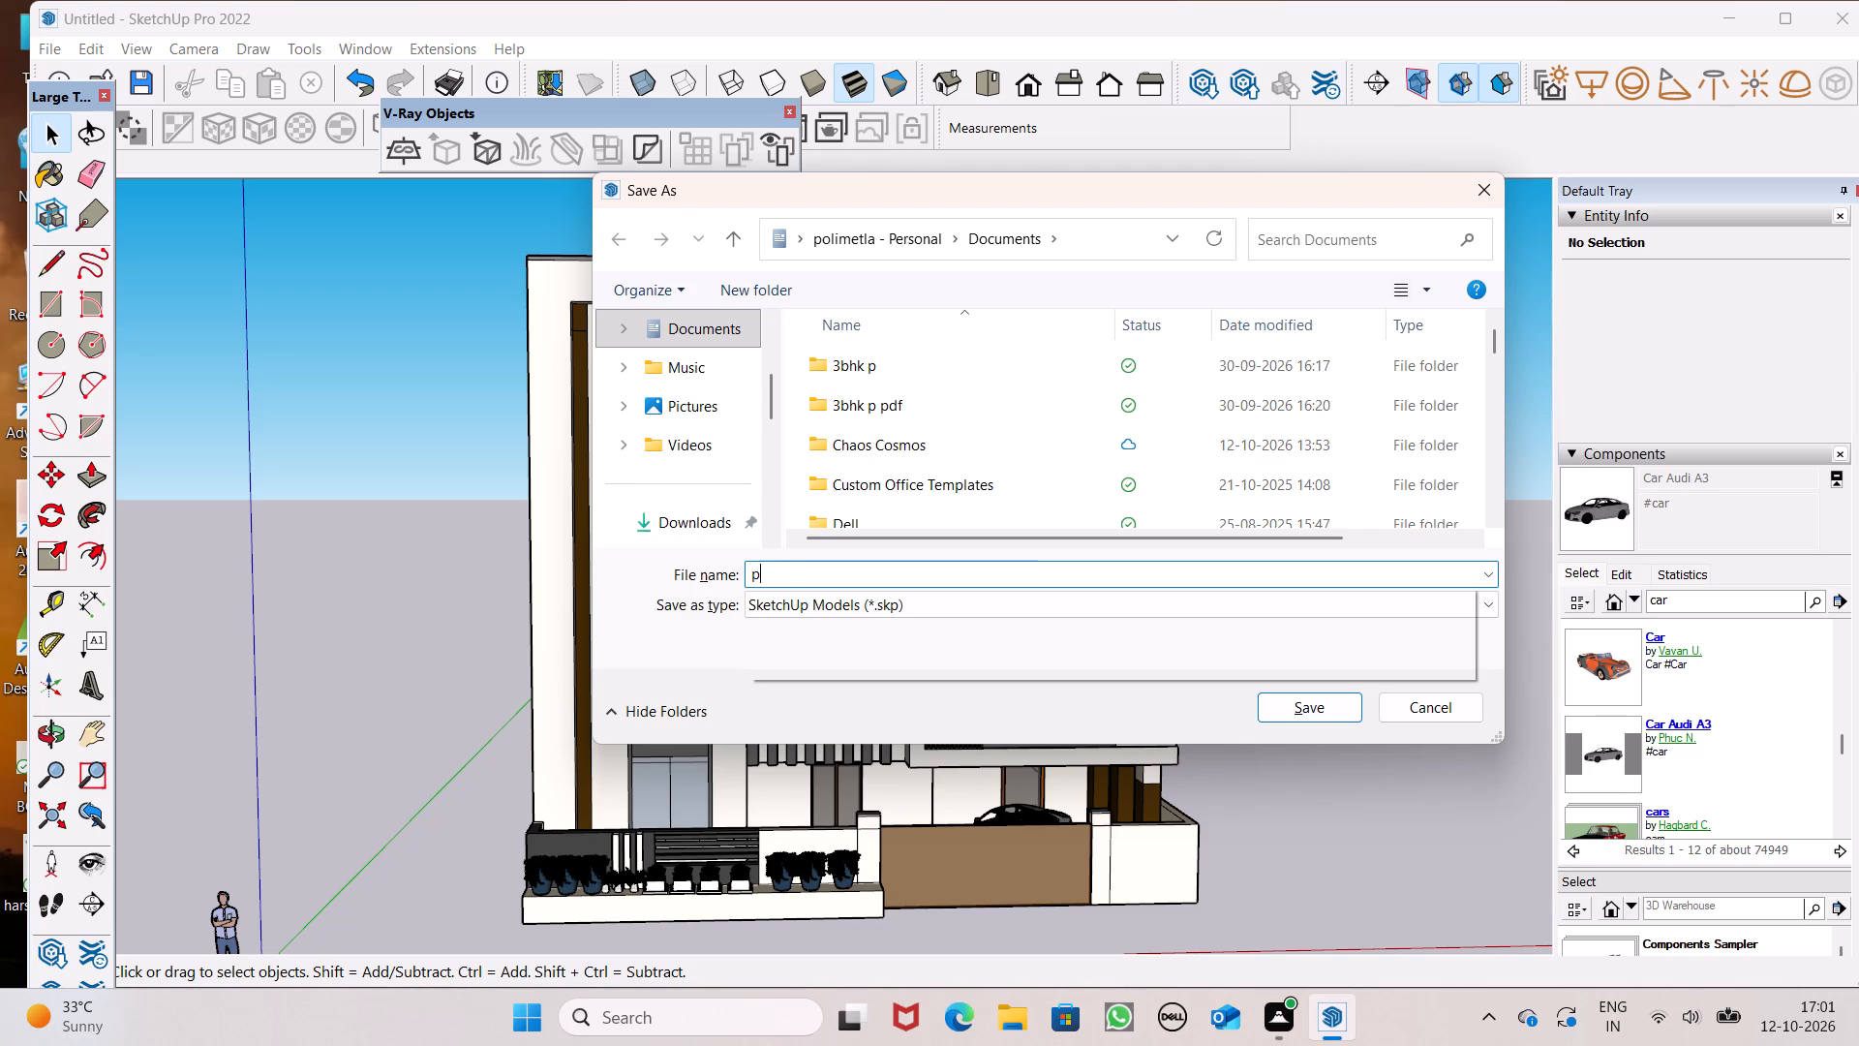
text(pastel)
key(space)
key(h)
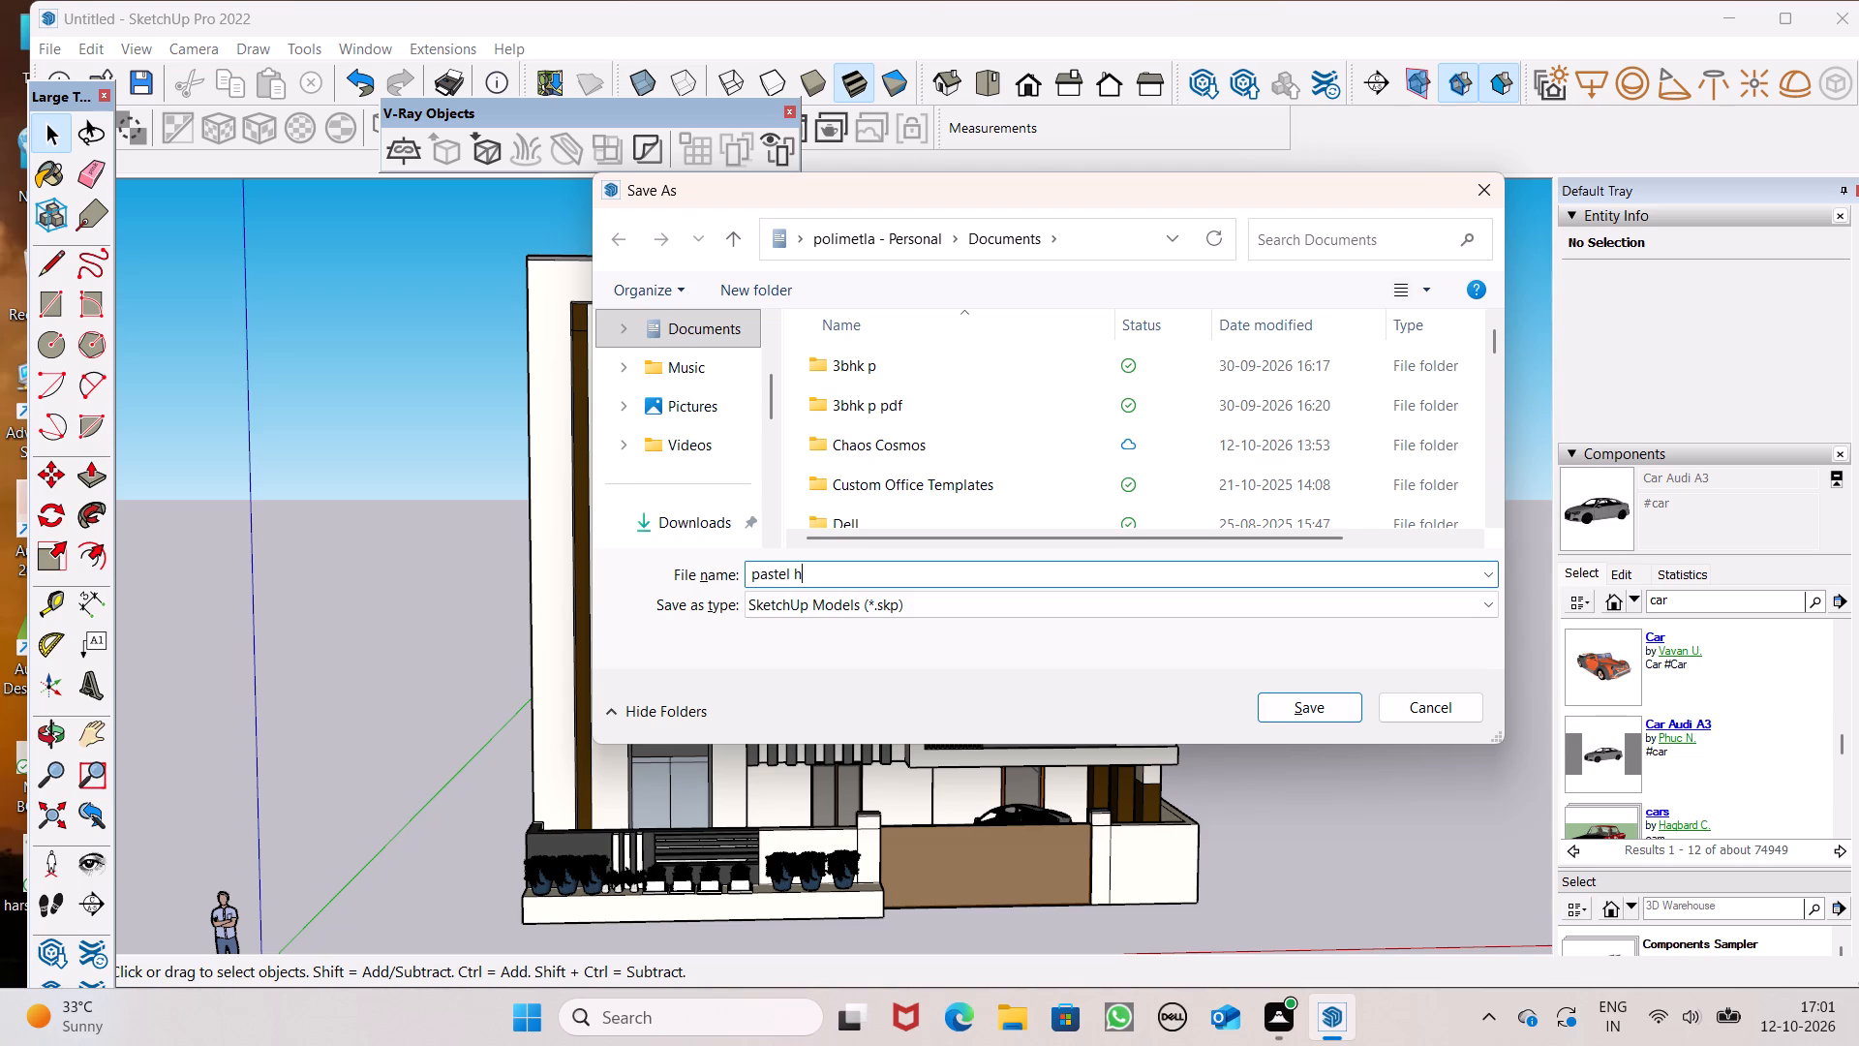
key(BackSpace)
text(co)
text(lor)
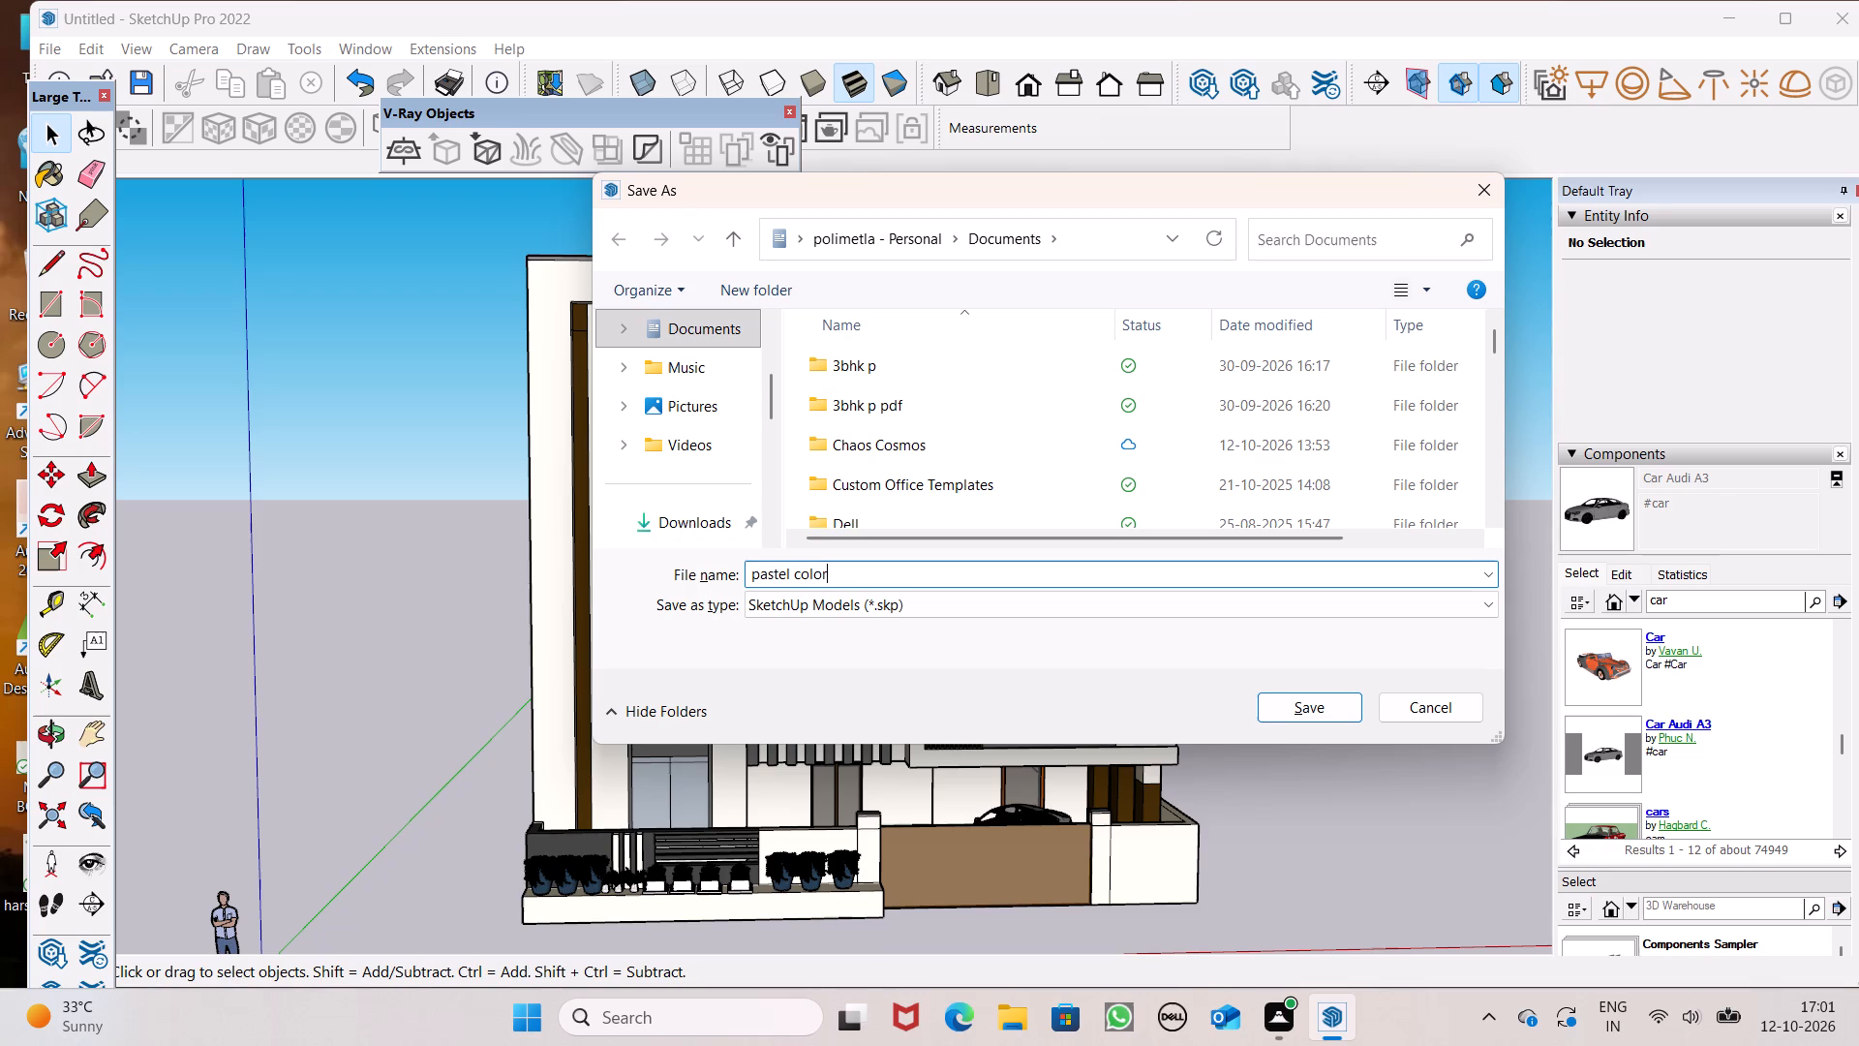
key(space)
text(resi)
text(dence)
click(1318, 700)
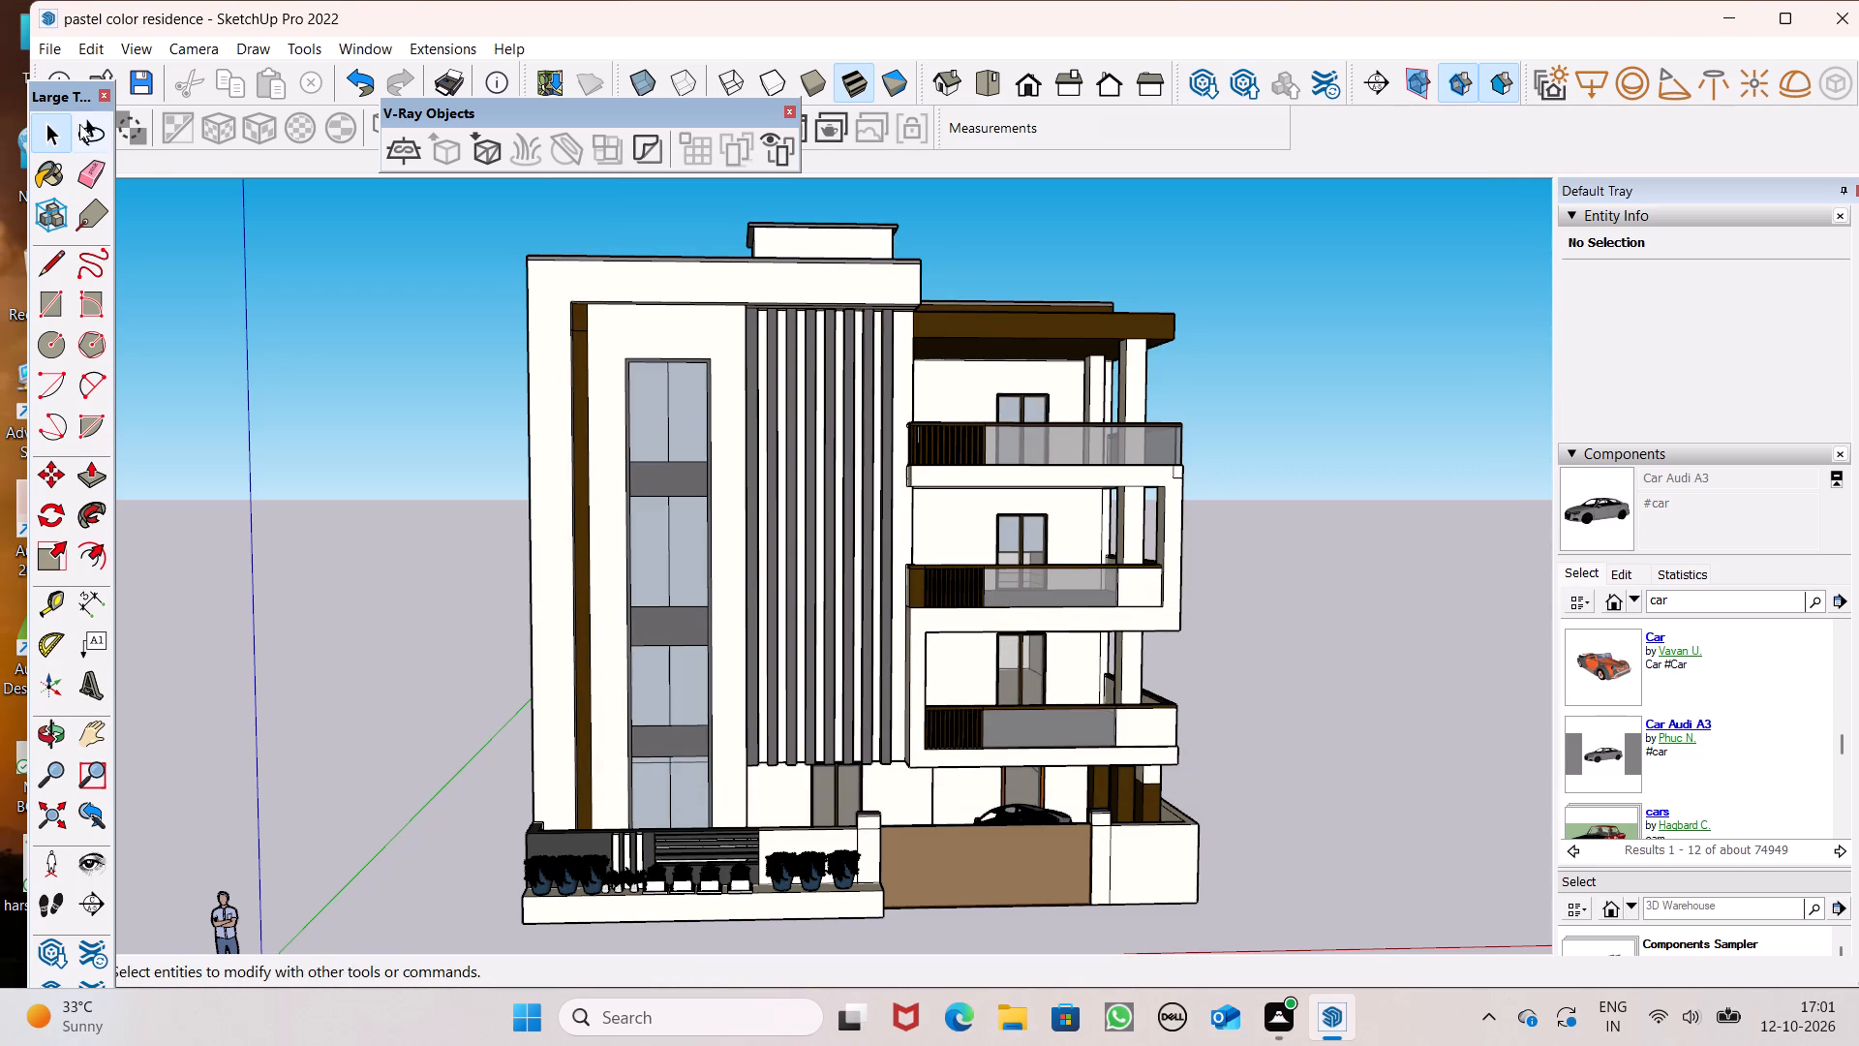
Export the framed front view as a 2D JPEG image named "pastel color residence" in the Documents folder.
click(38, 43)
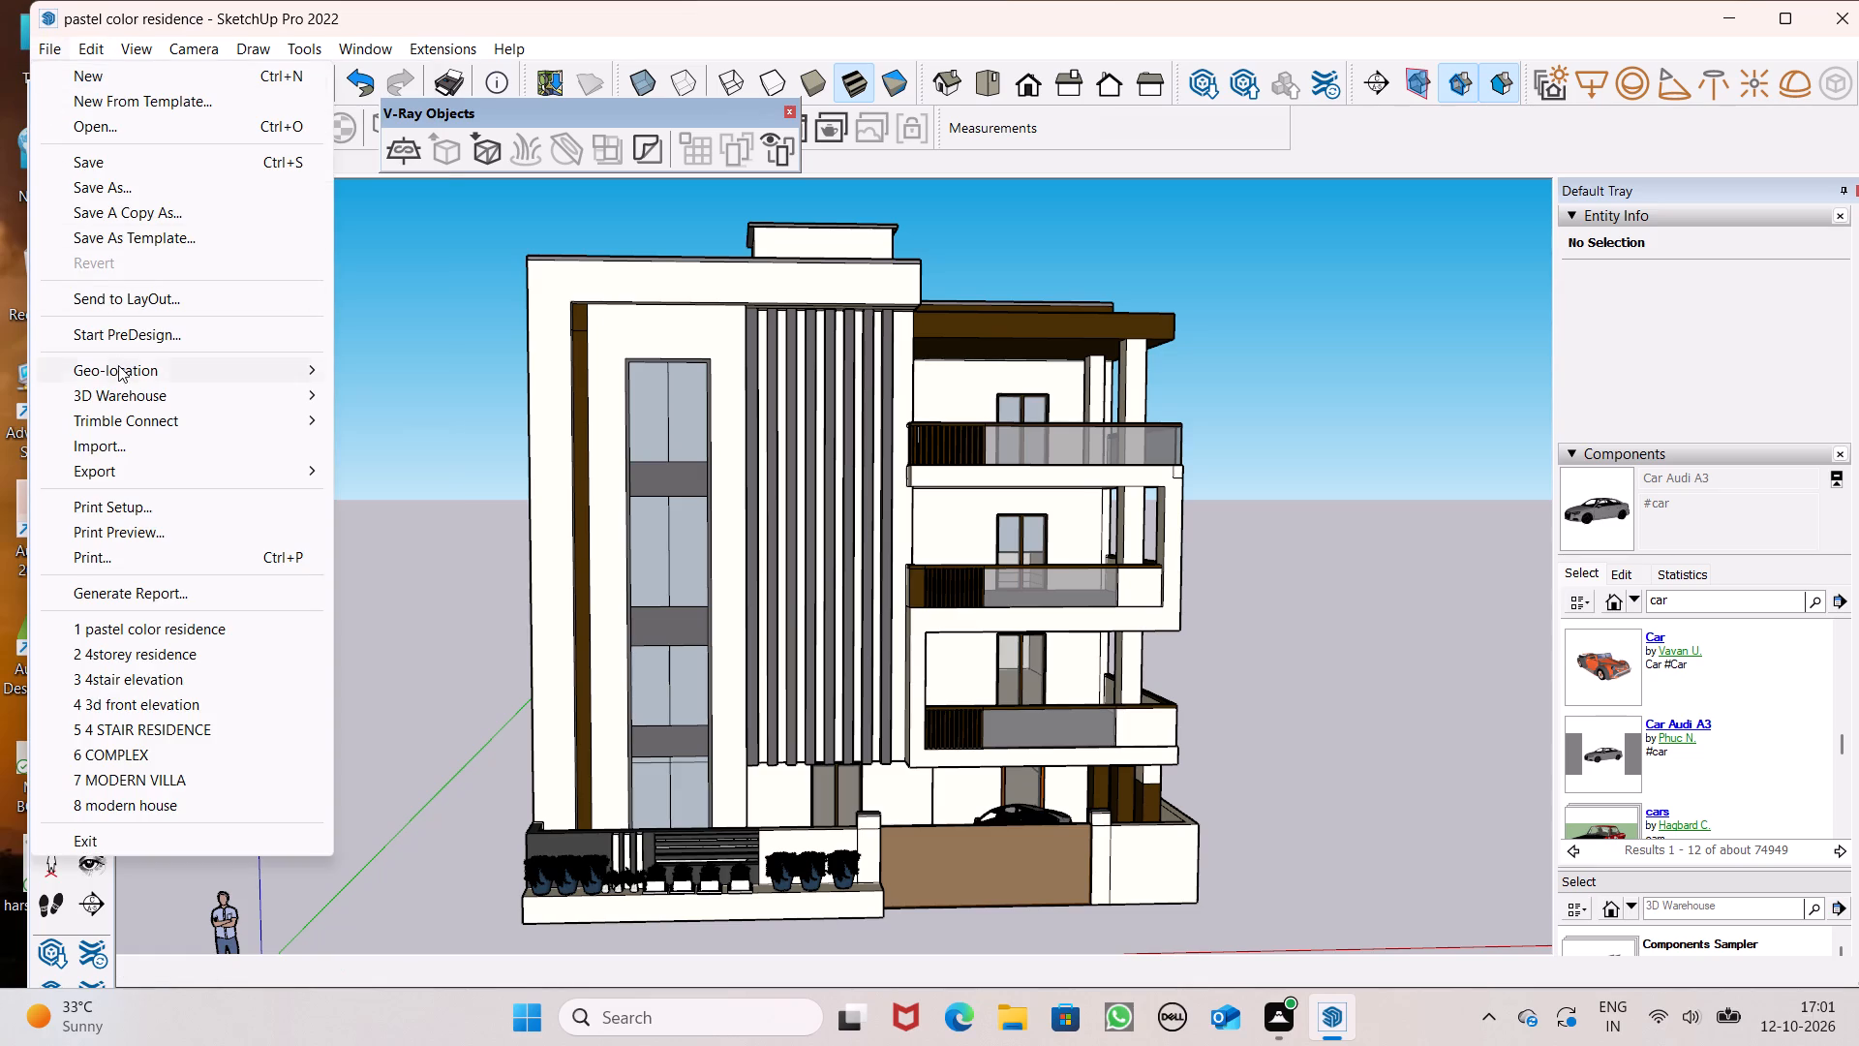
click(88, 477)
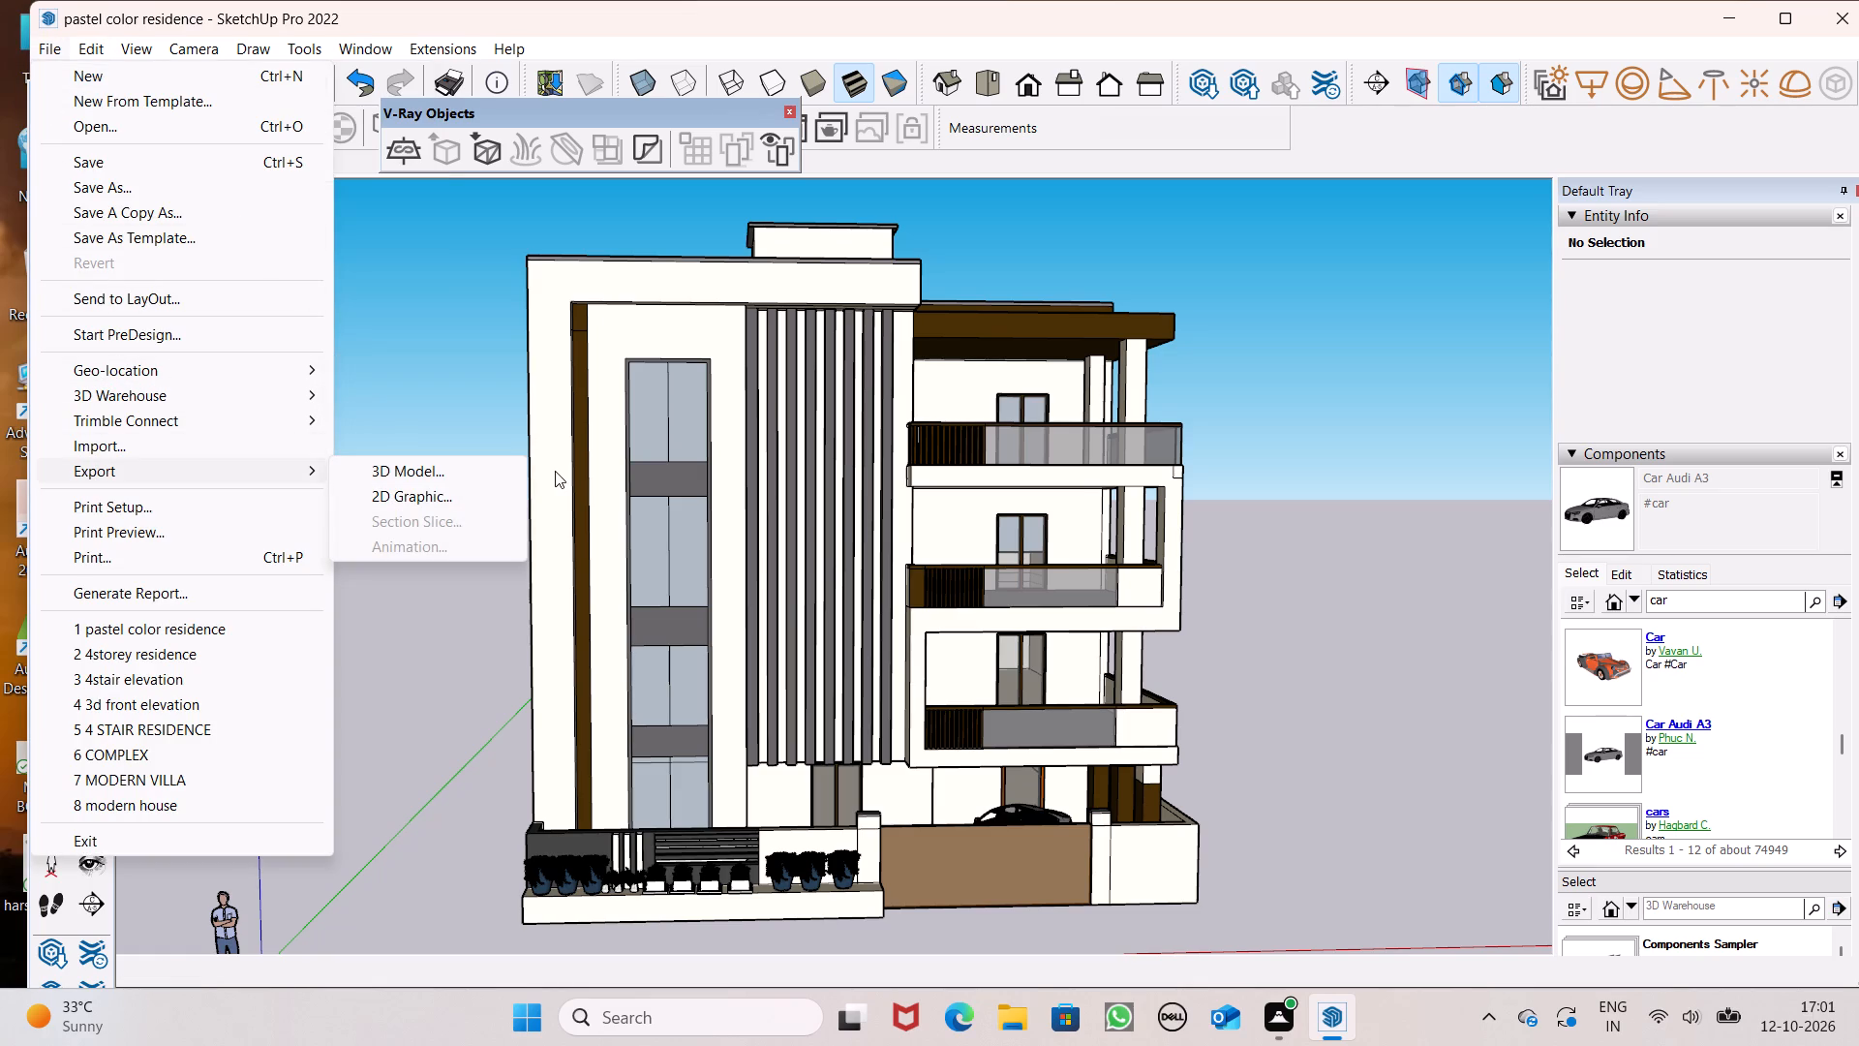
click(467, 499)
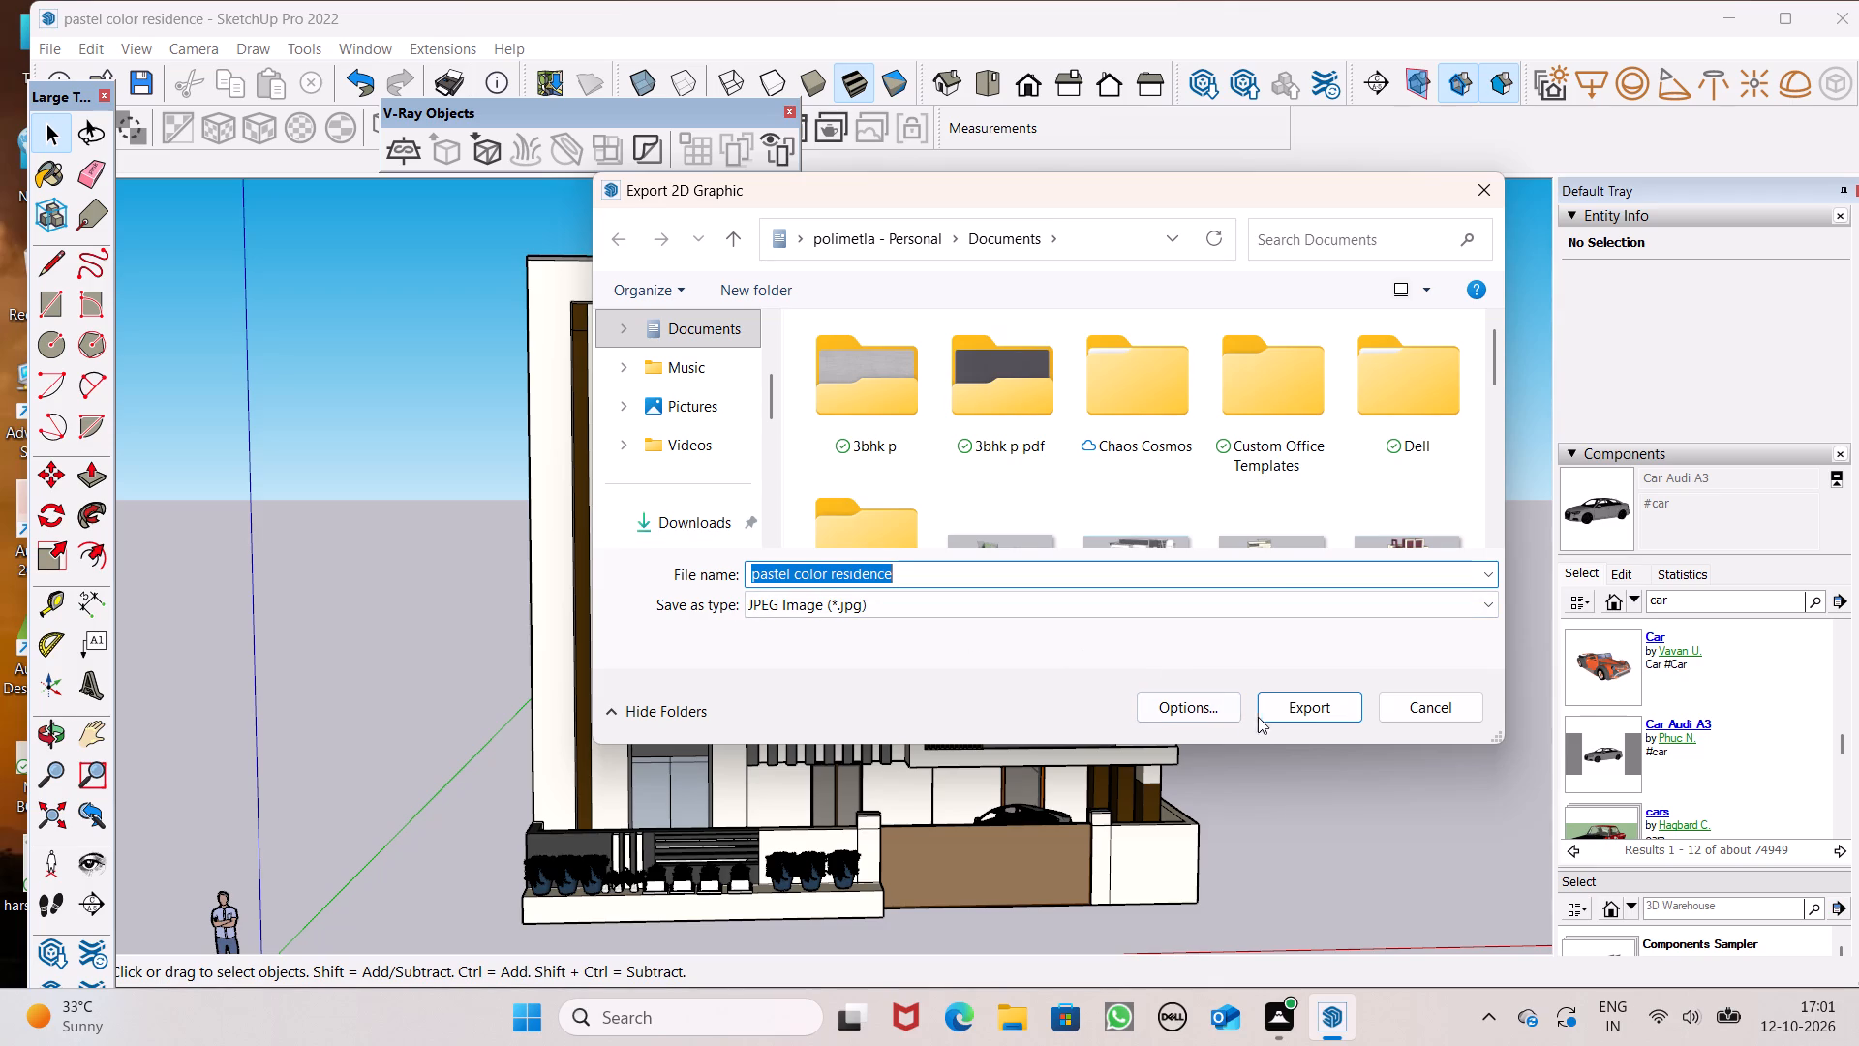
click(1291, 714)
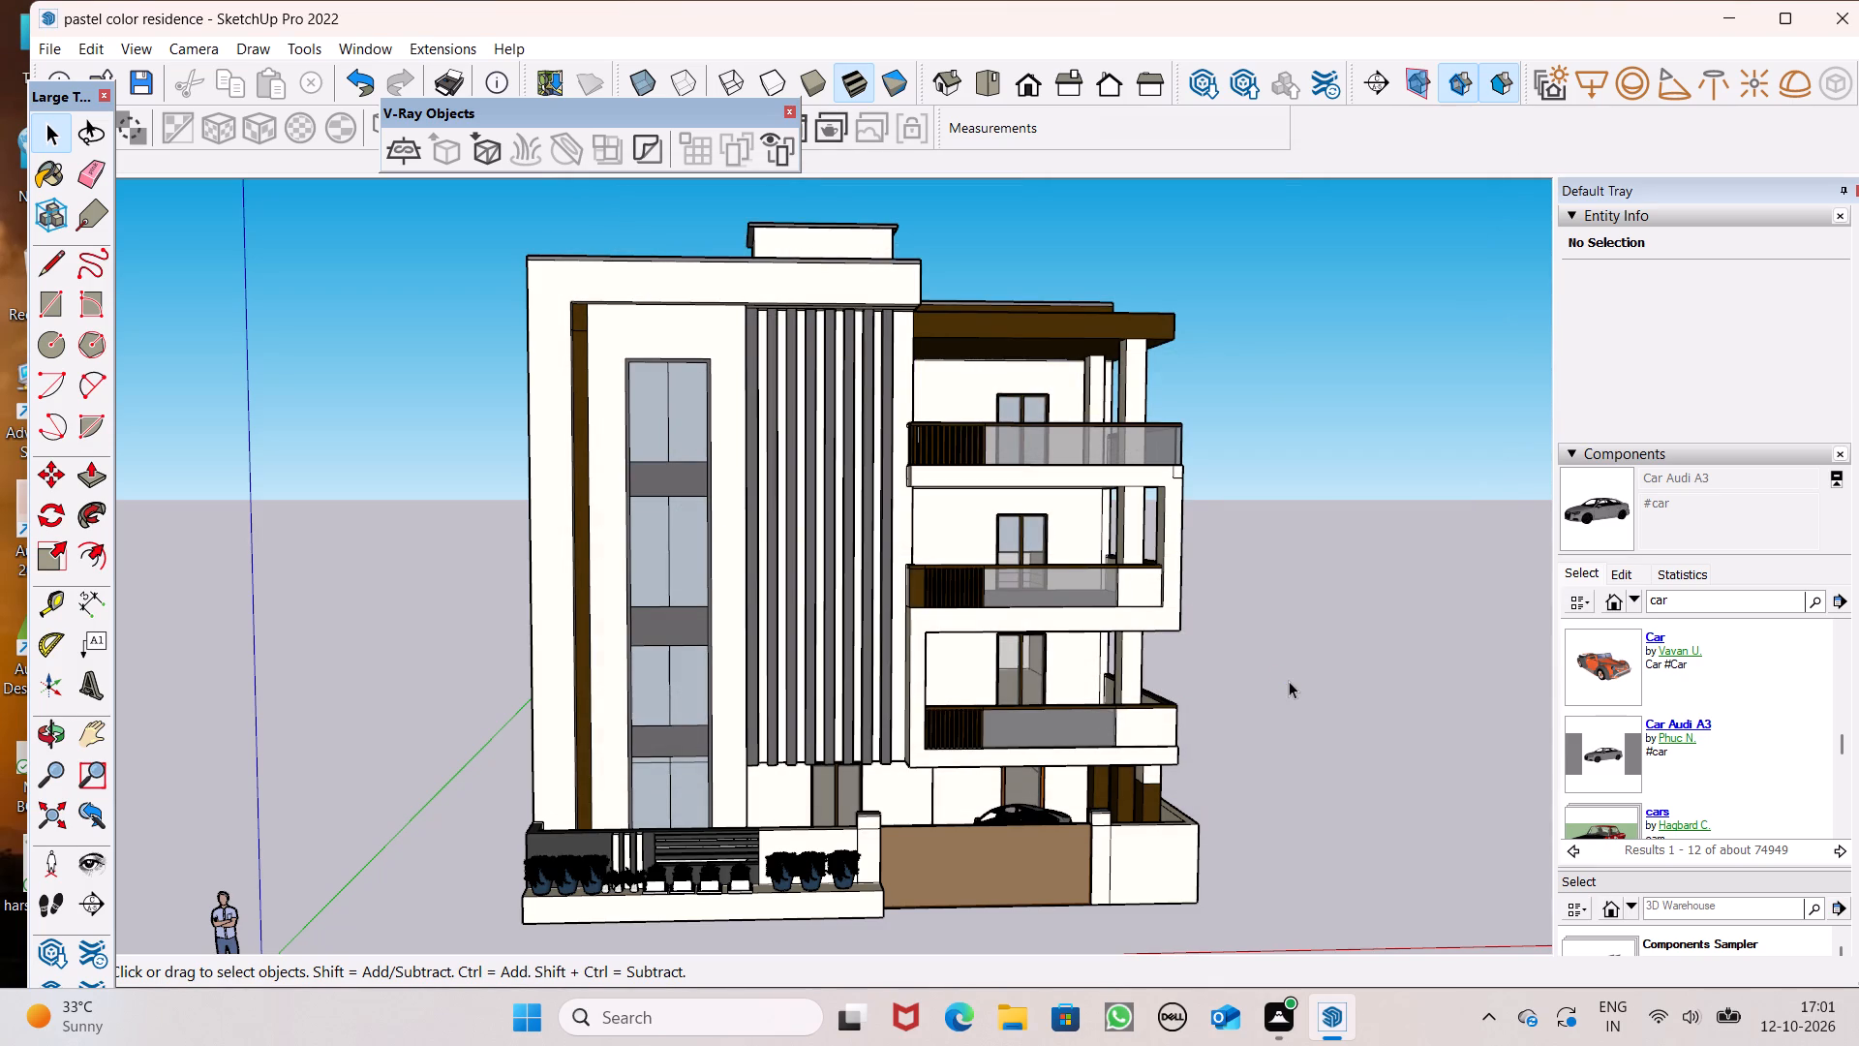